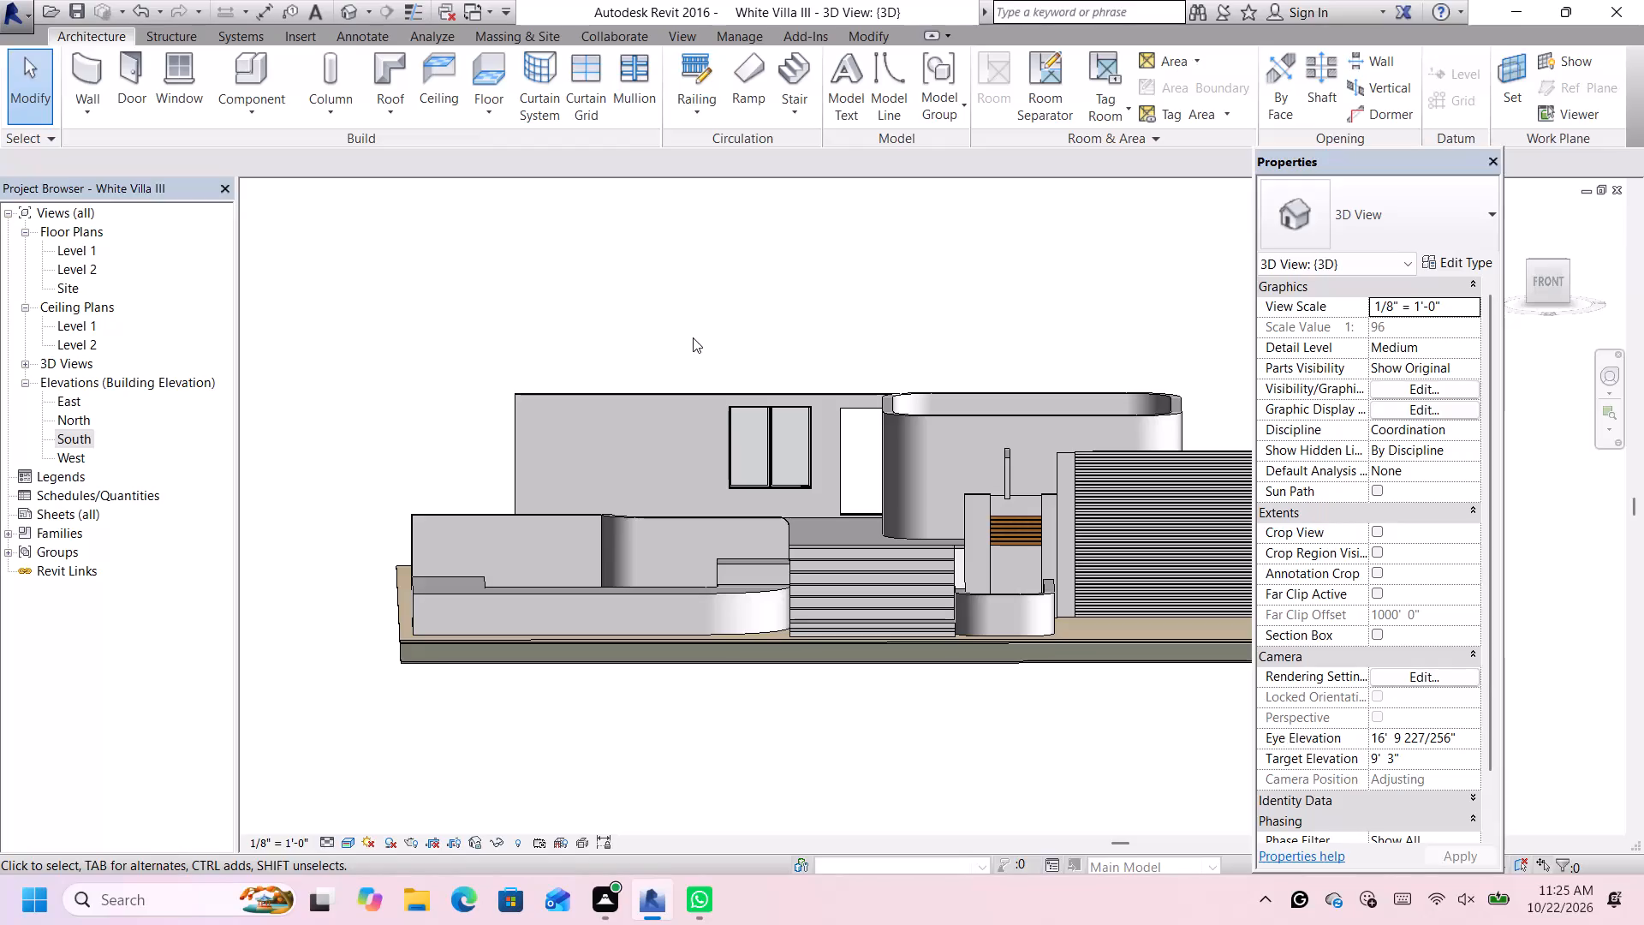
In the top view, draw a 20' Generic - 4' white wall southward from the west end of the 12" white back wall.
left_click(1531, 262)
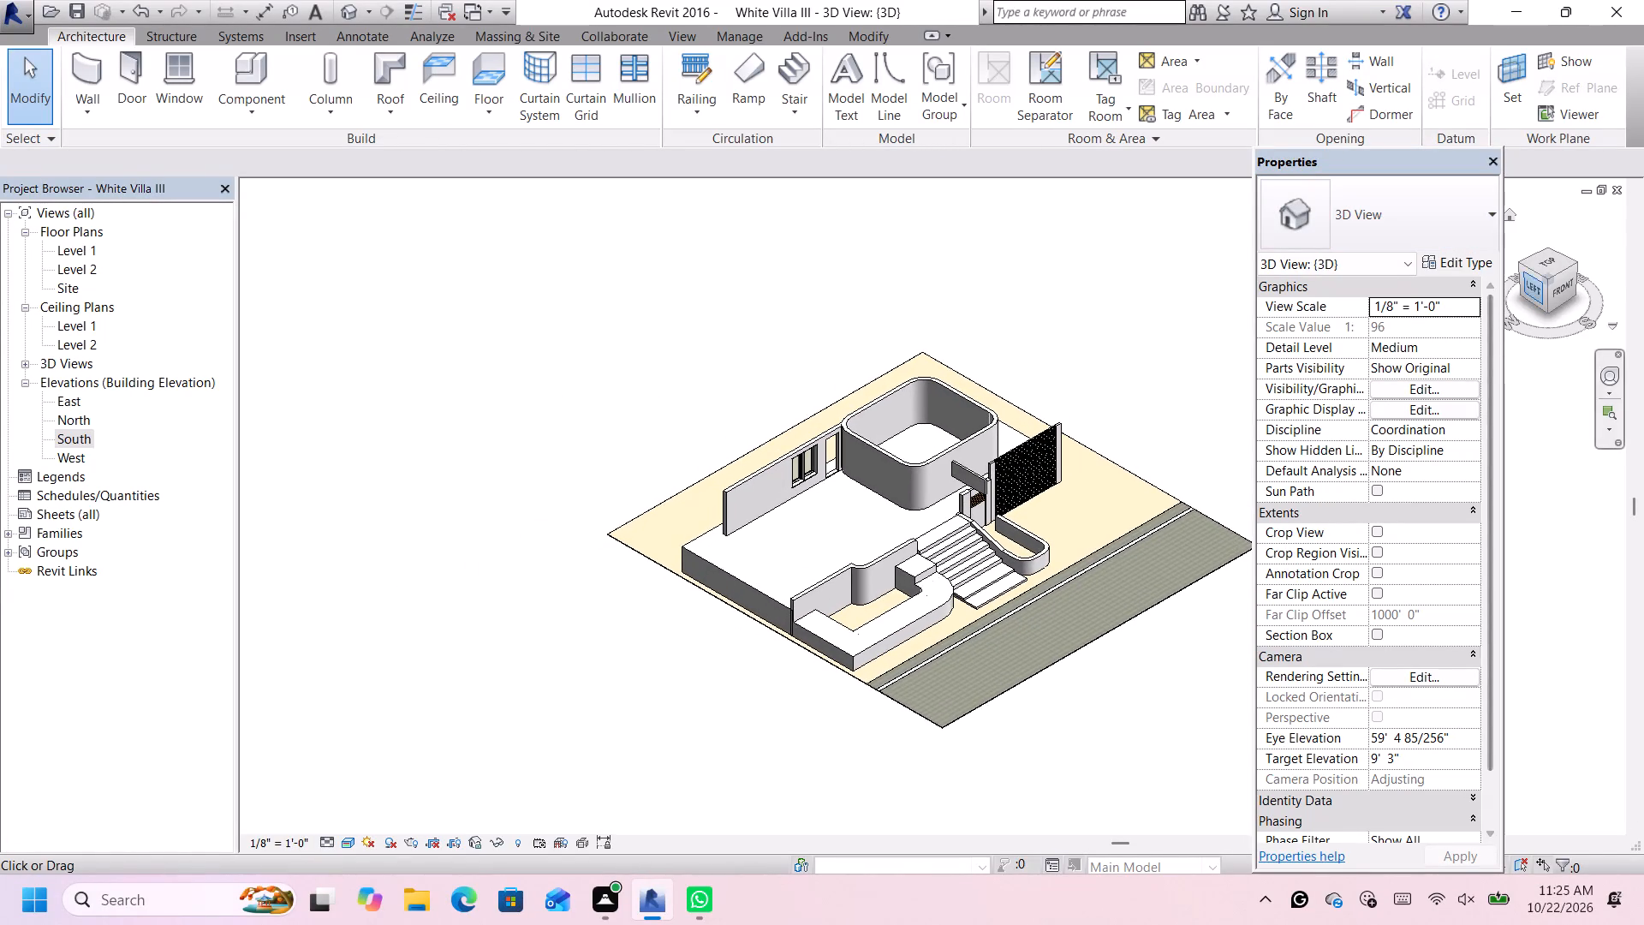
left_click(1549, 260)
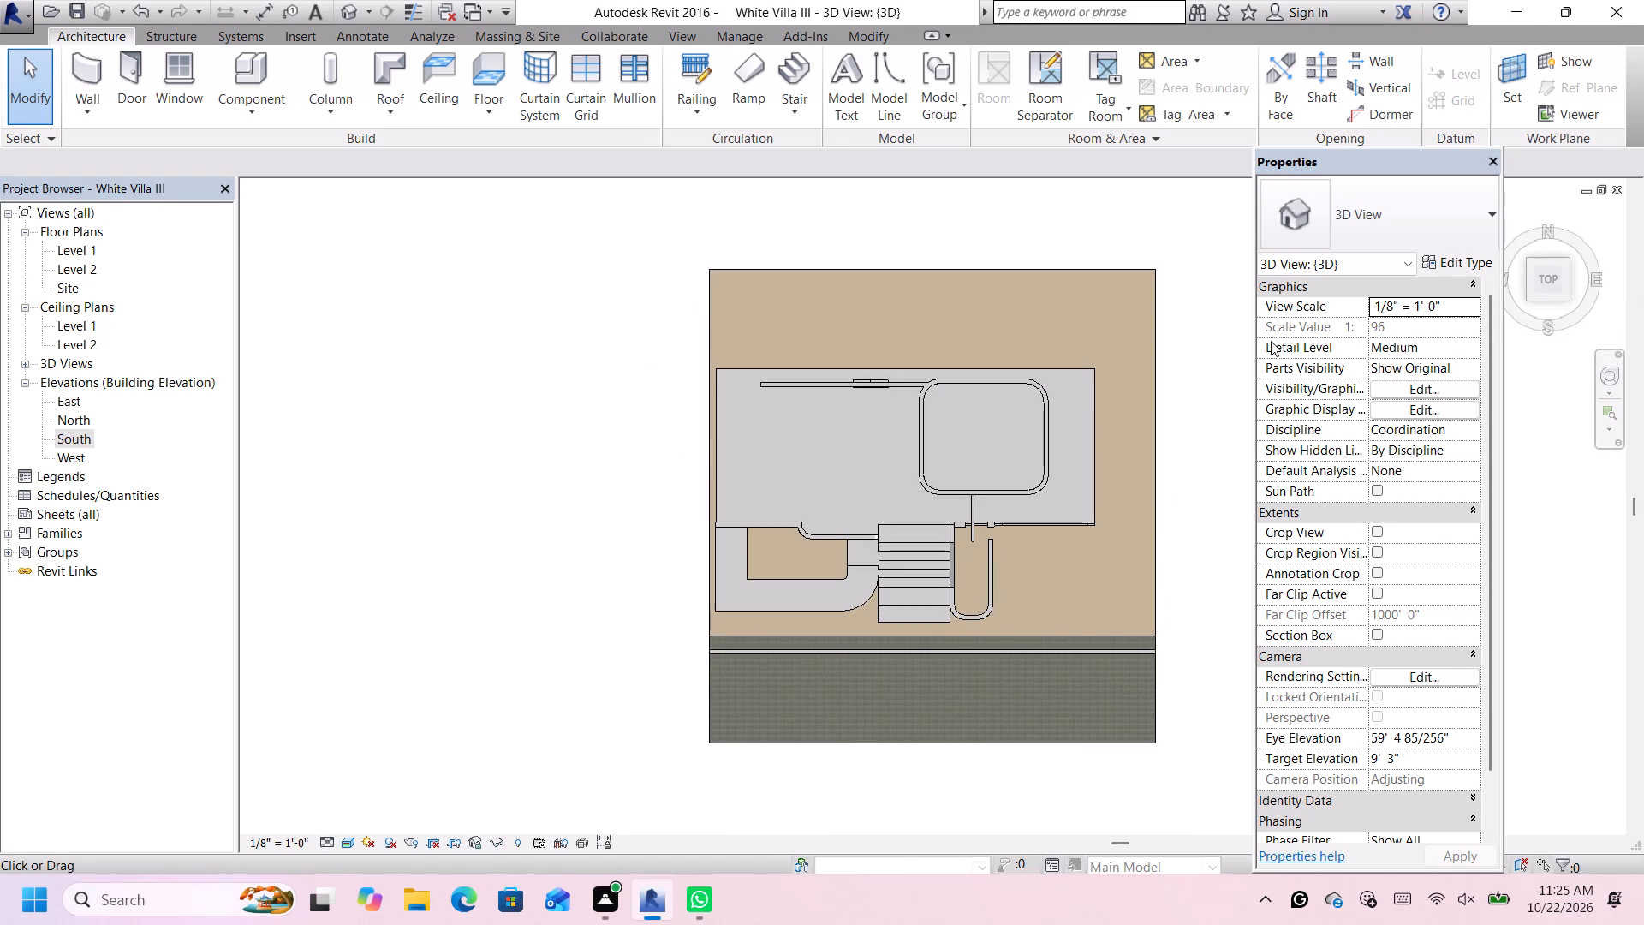
key("Escape")
key("Escape")
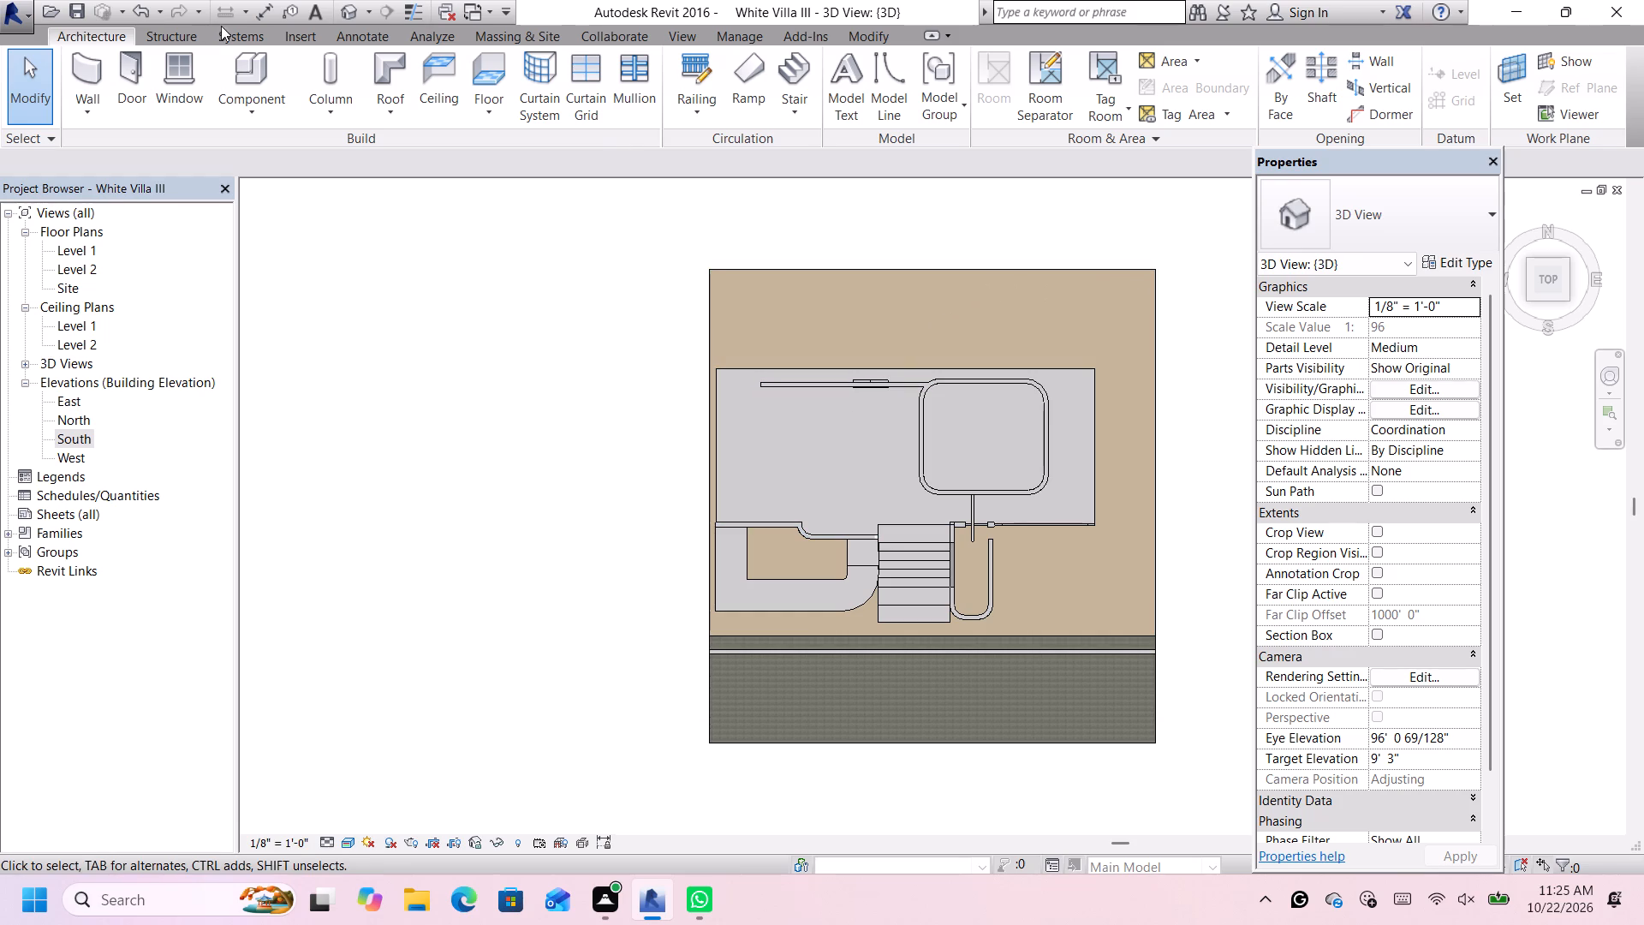
left_click(77, 64)
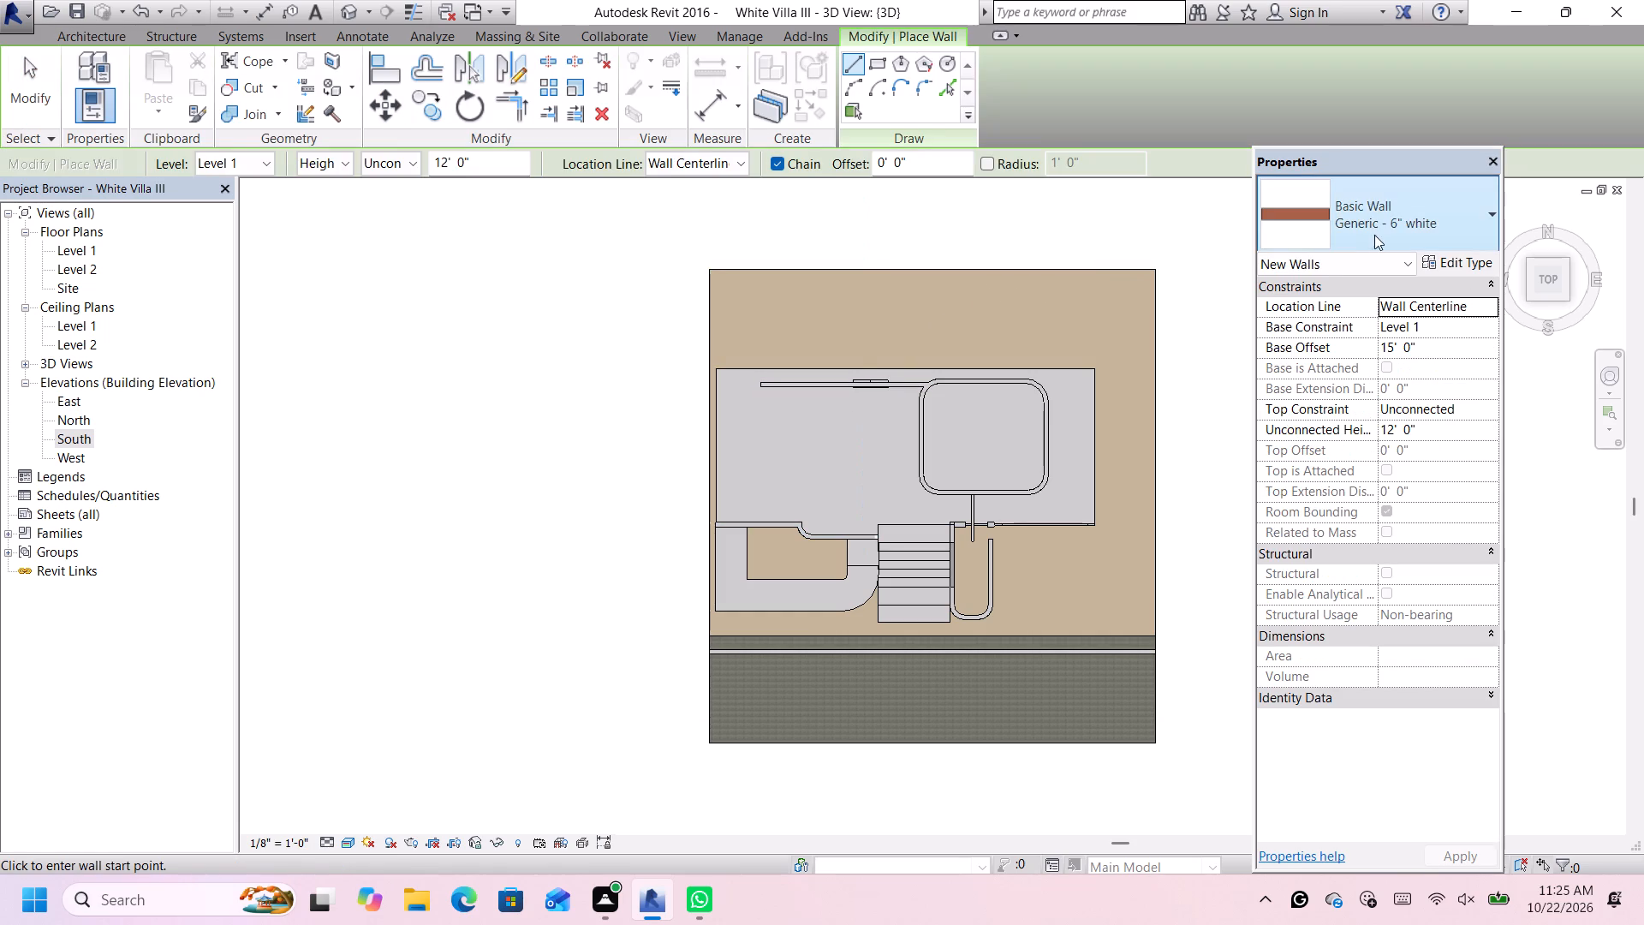
left_click(1374, 236)
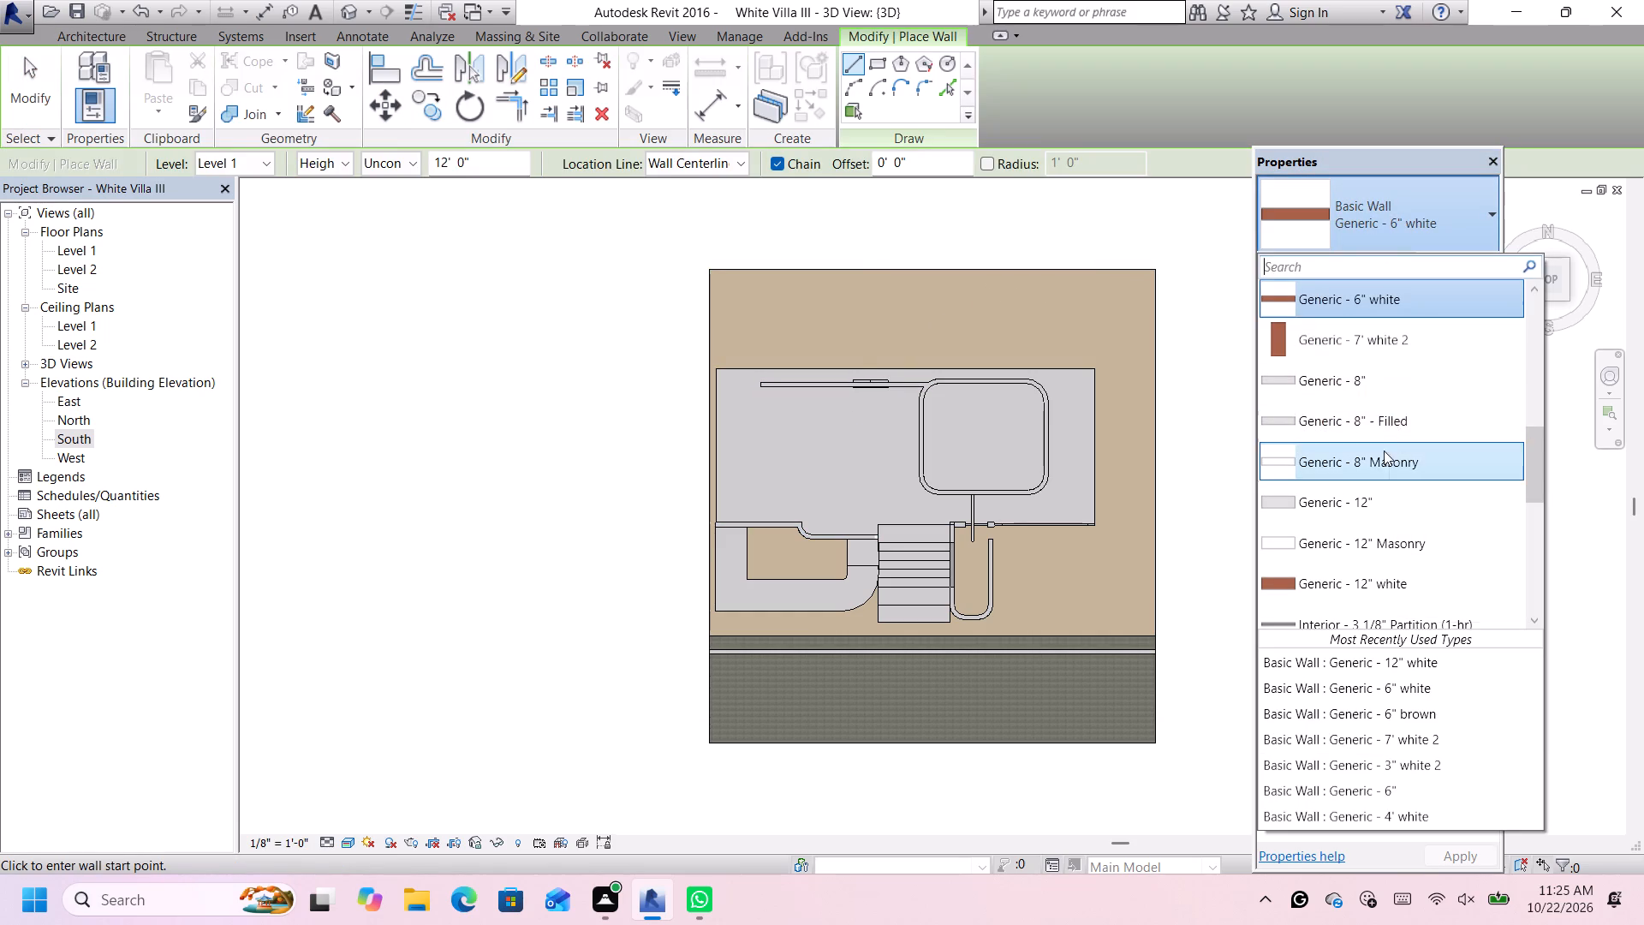
scroll(1381, 457, "up", 6)
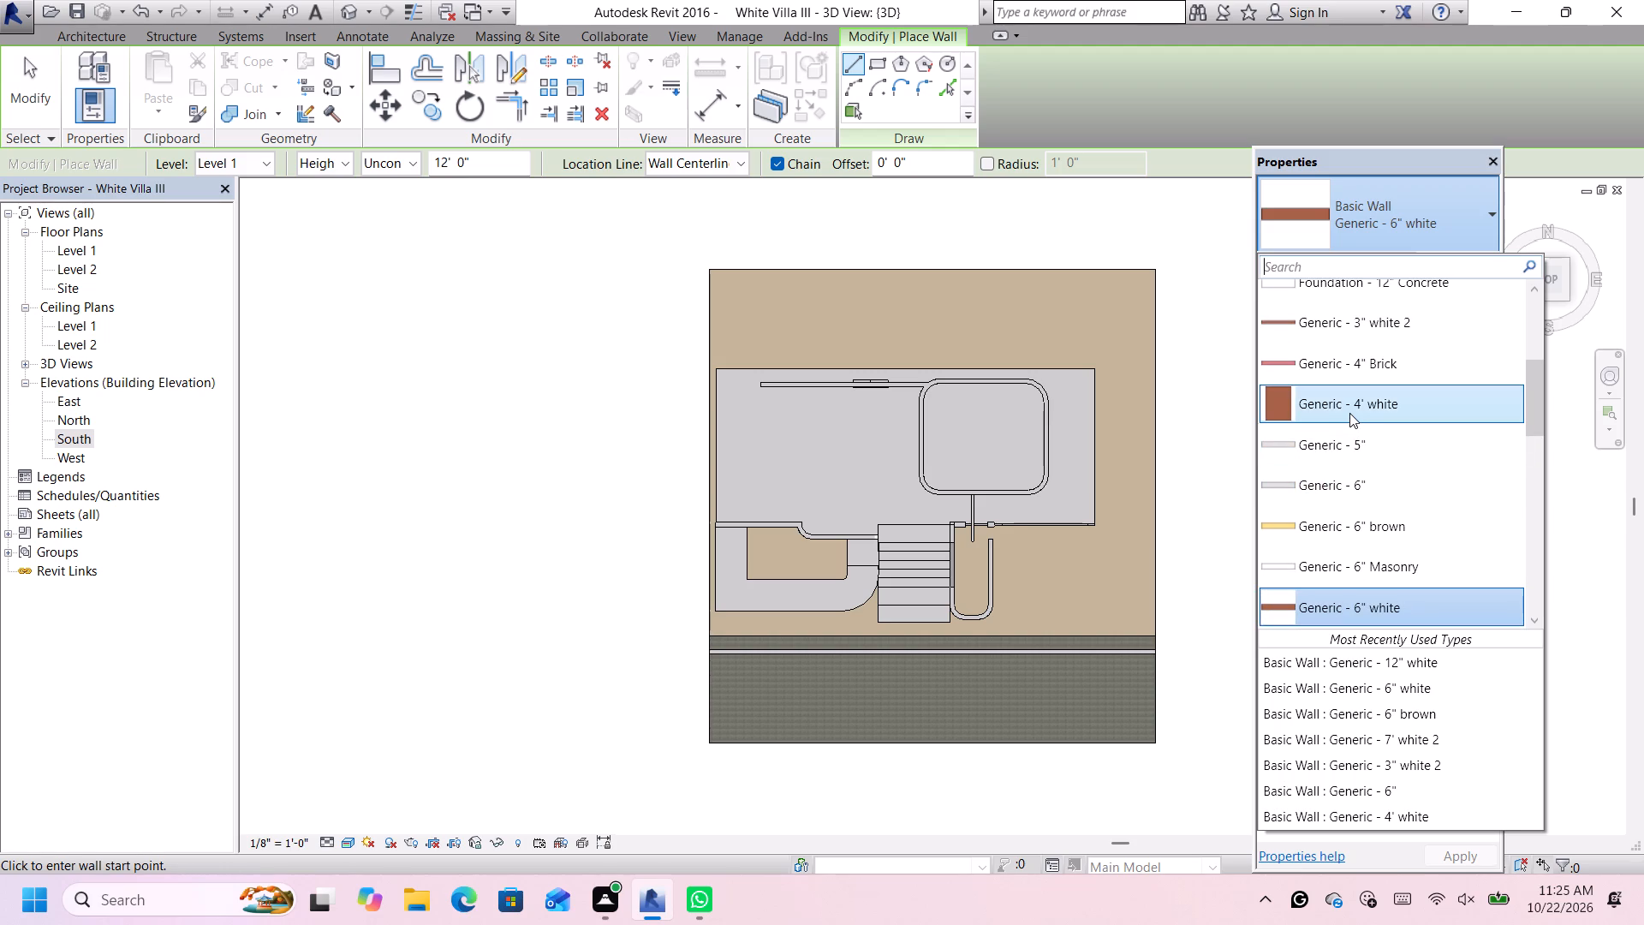
scroll(1349, 413, "up", 2)
scroll(1349, 420, "down", 2)
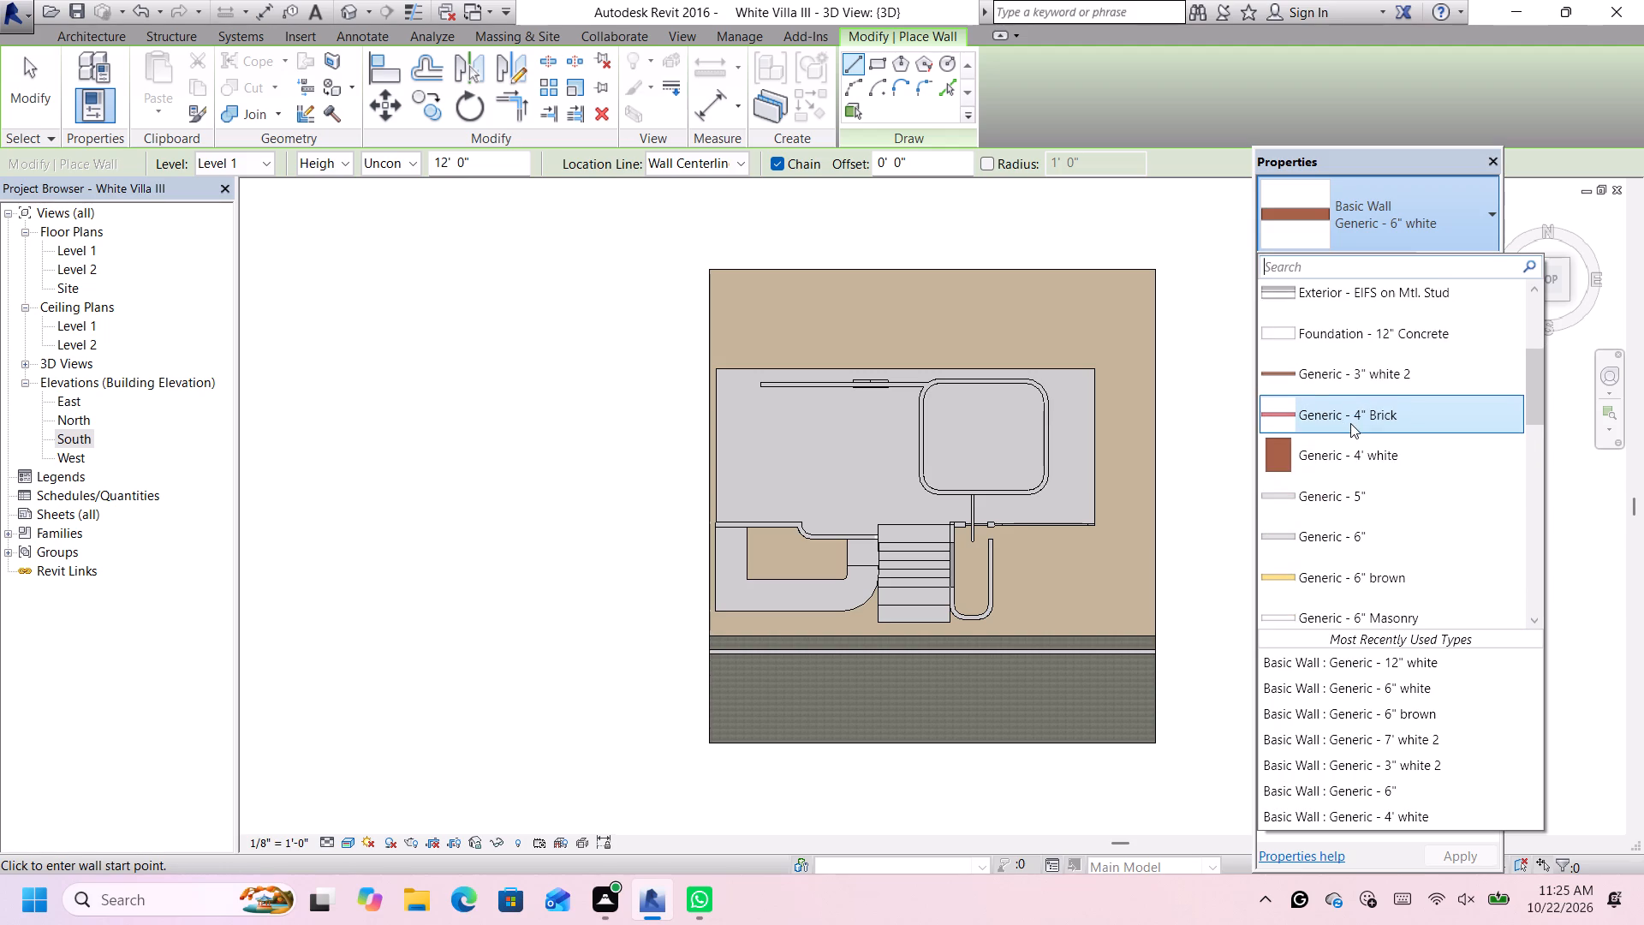
left_click(1355, 409)
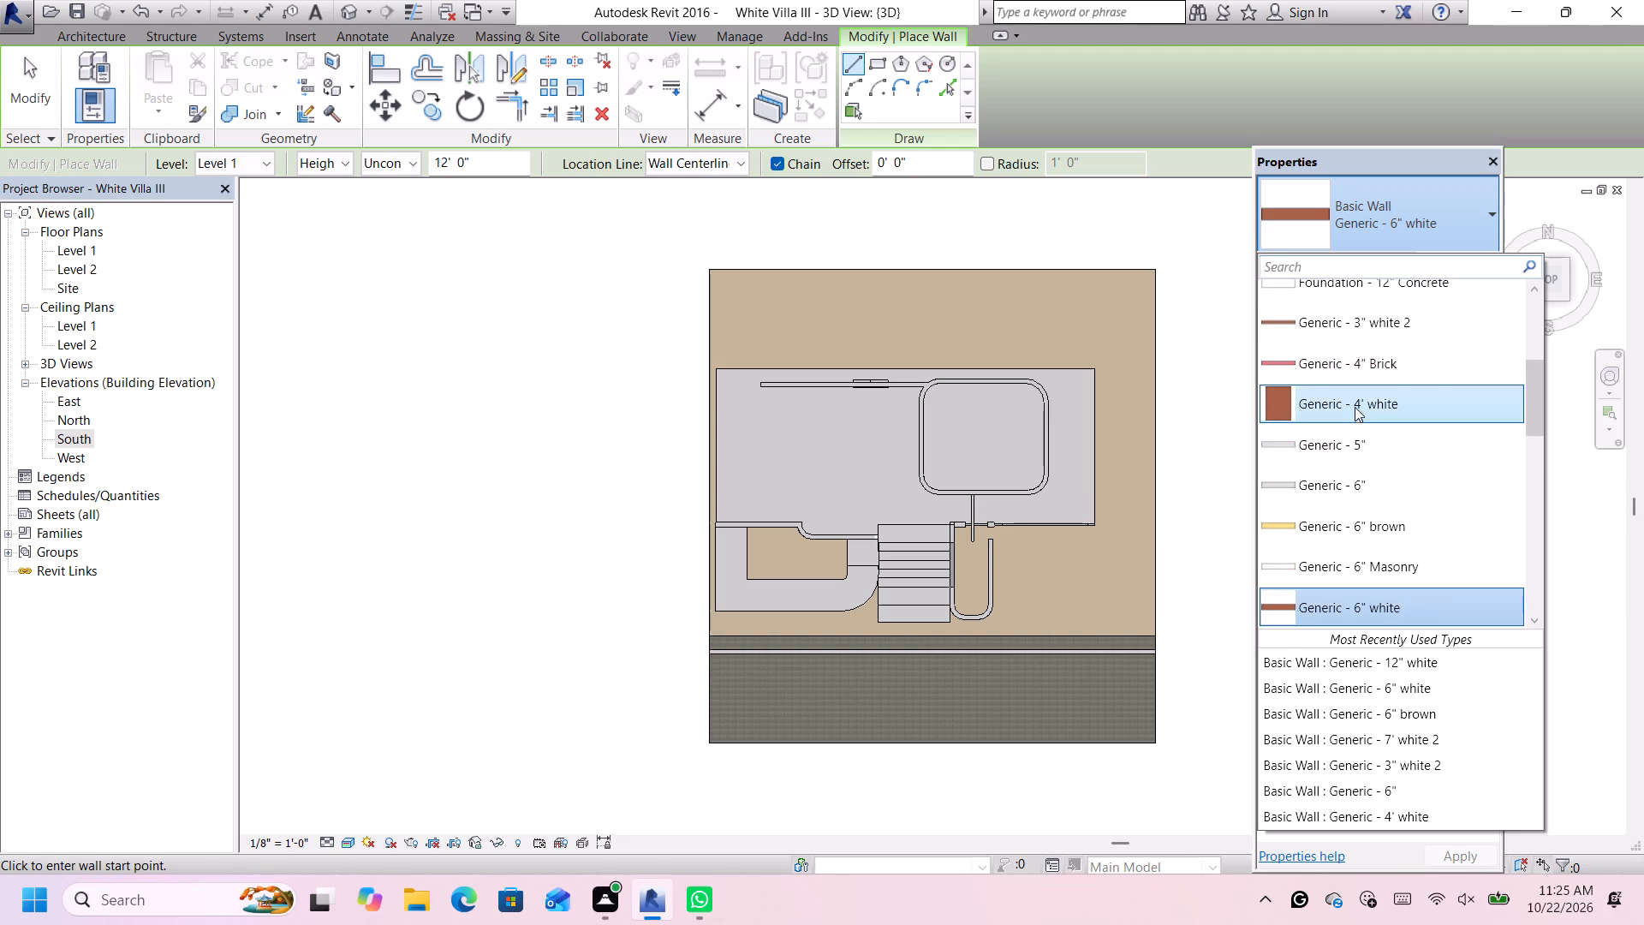
scroll(748, 377, "up", 2)
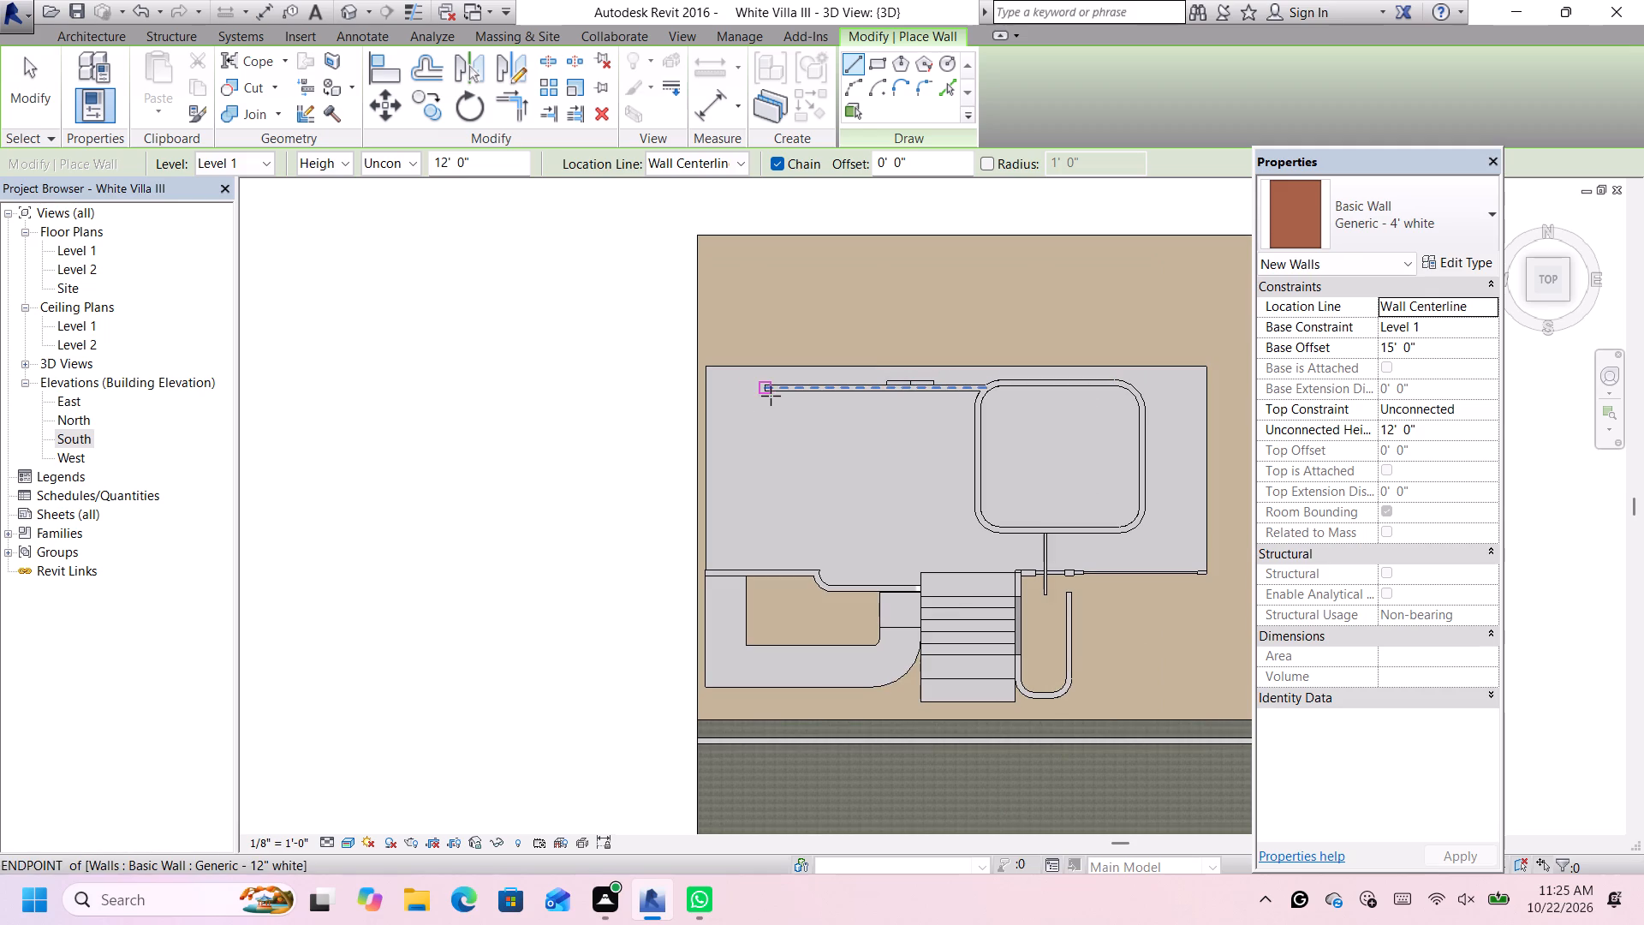
left_click(766, 390)
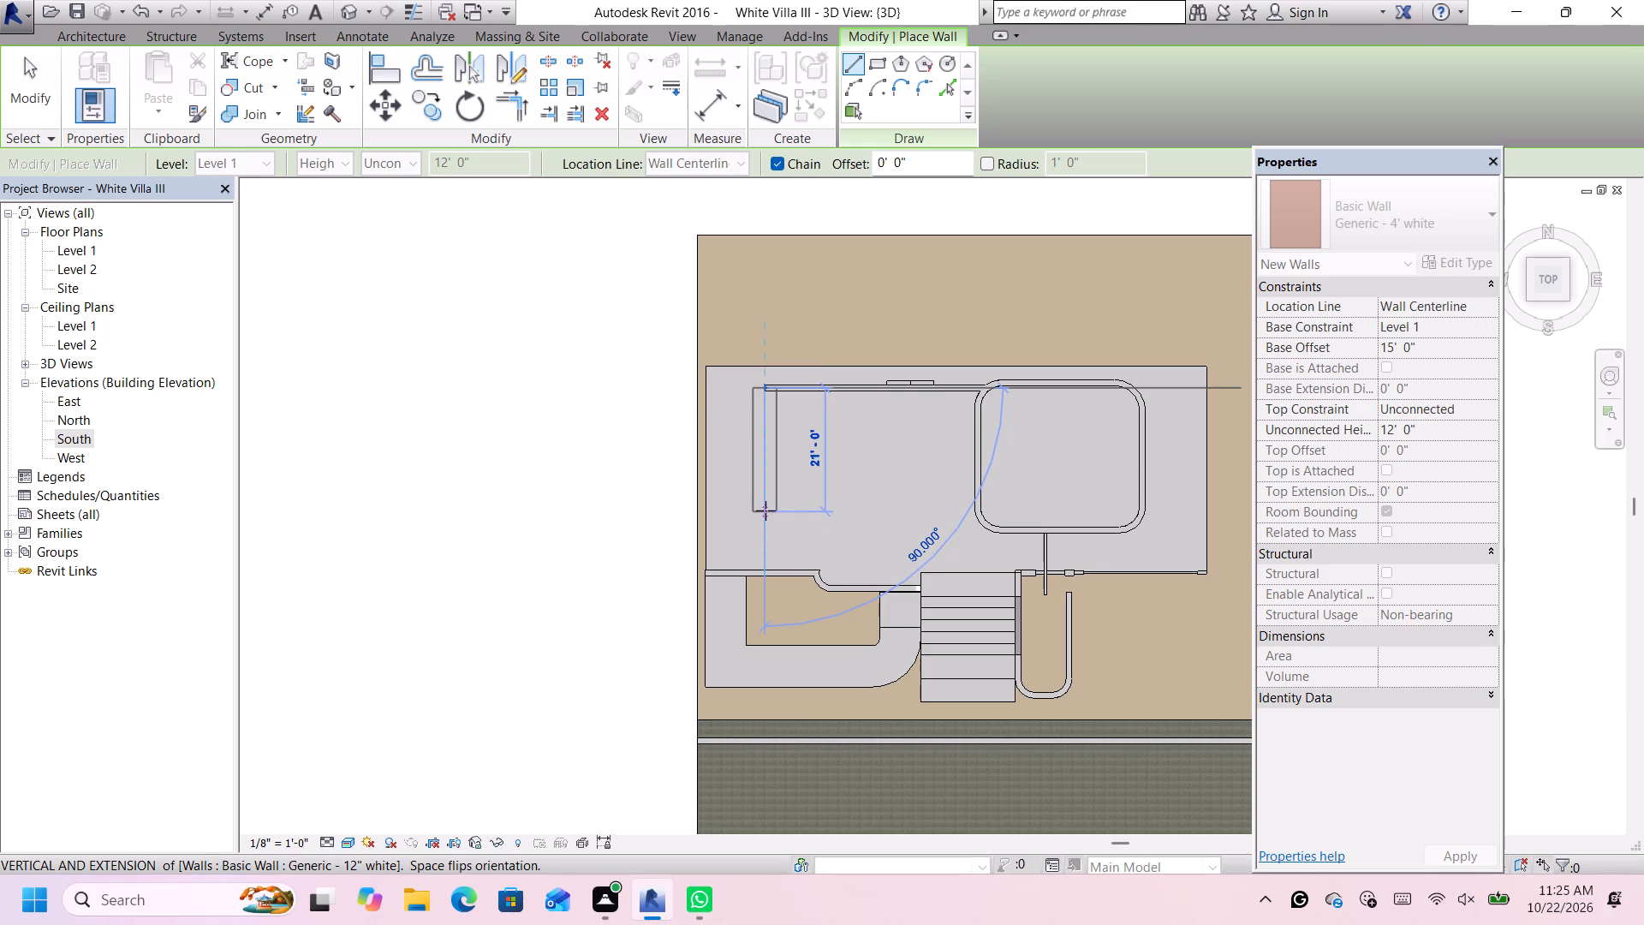
scroll(765, 510, "up", 4)
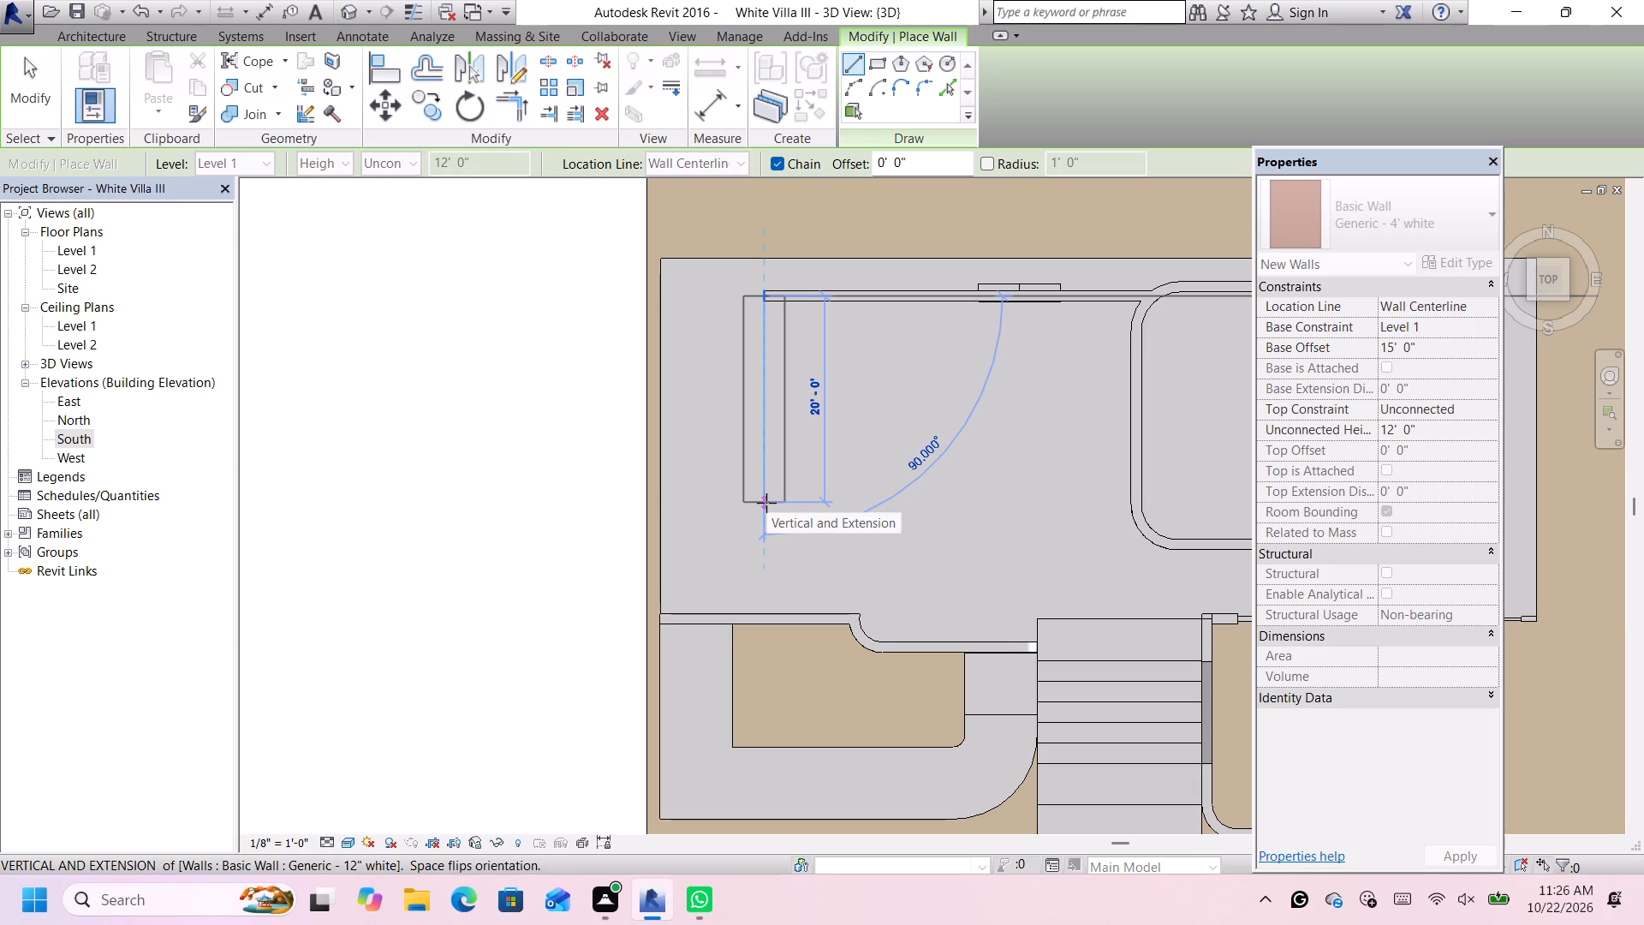
left_click(766, 503)
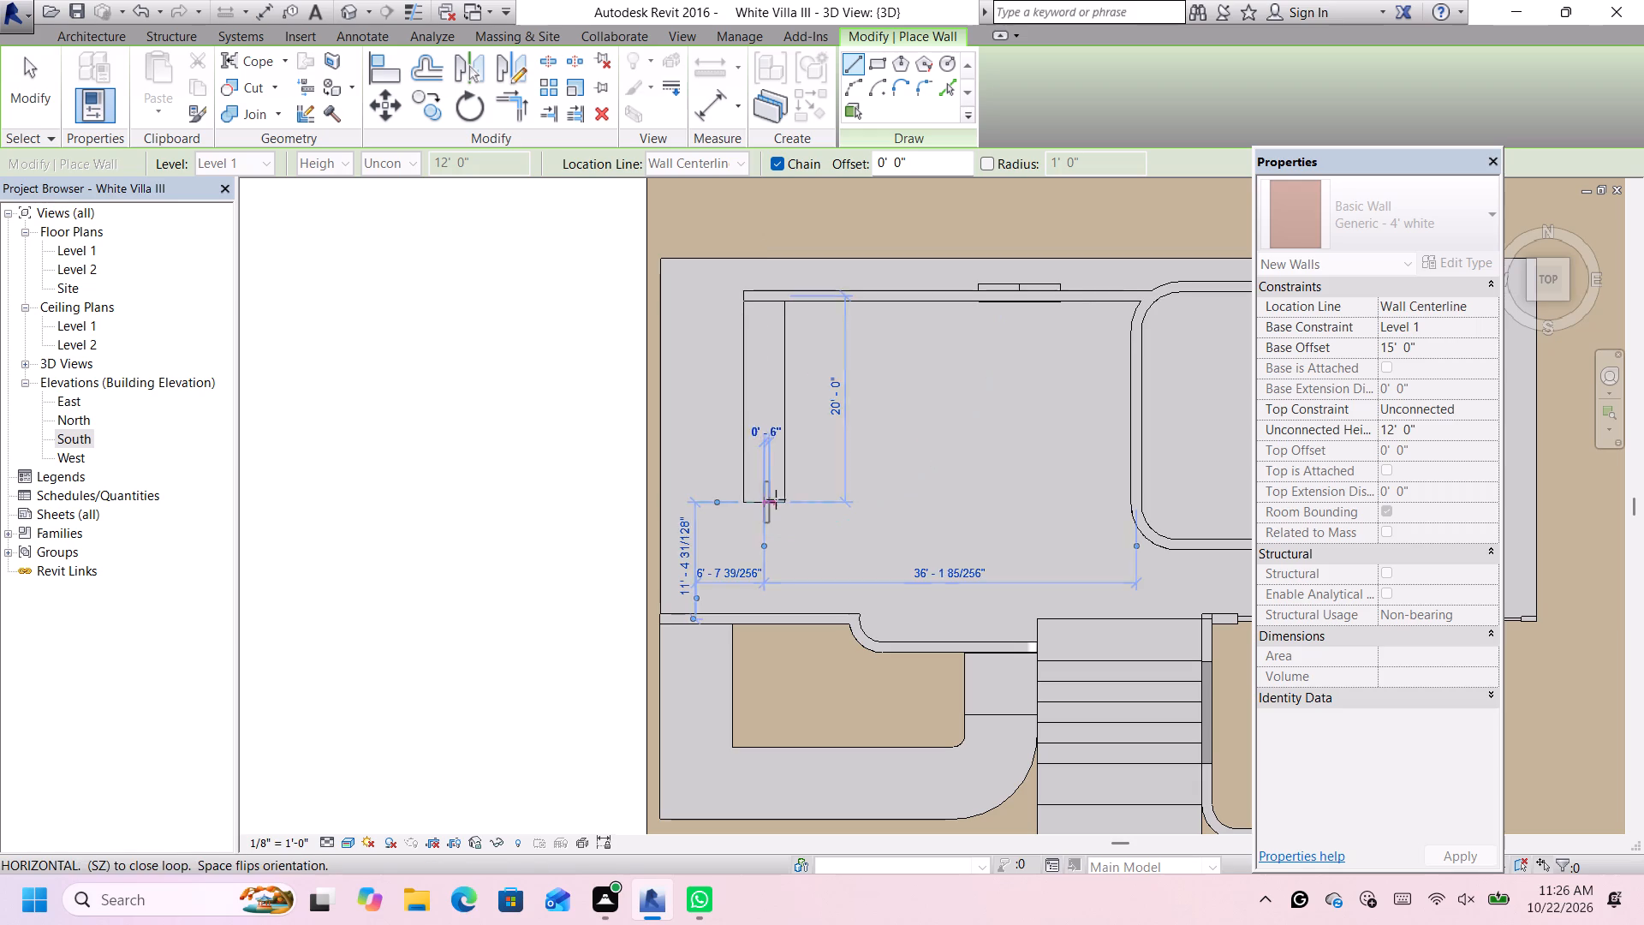
Continue the wall with a tangent 90° arc of about 3'-6" radius, curving from the 20' wall toward the east.
left_click(857, 84)
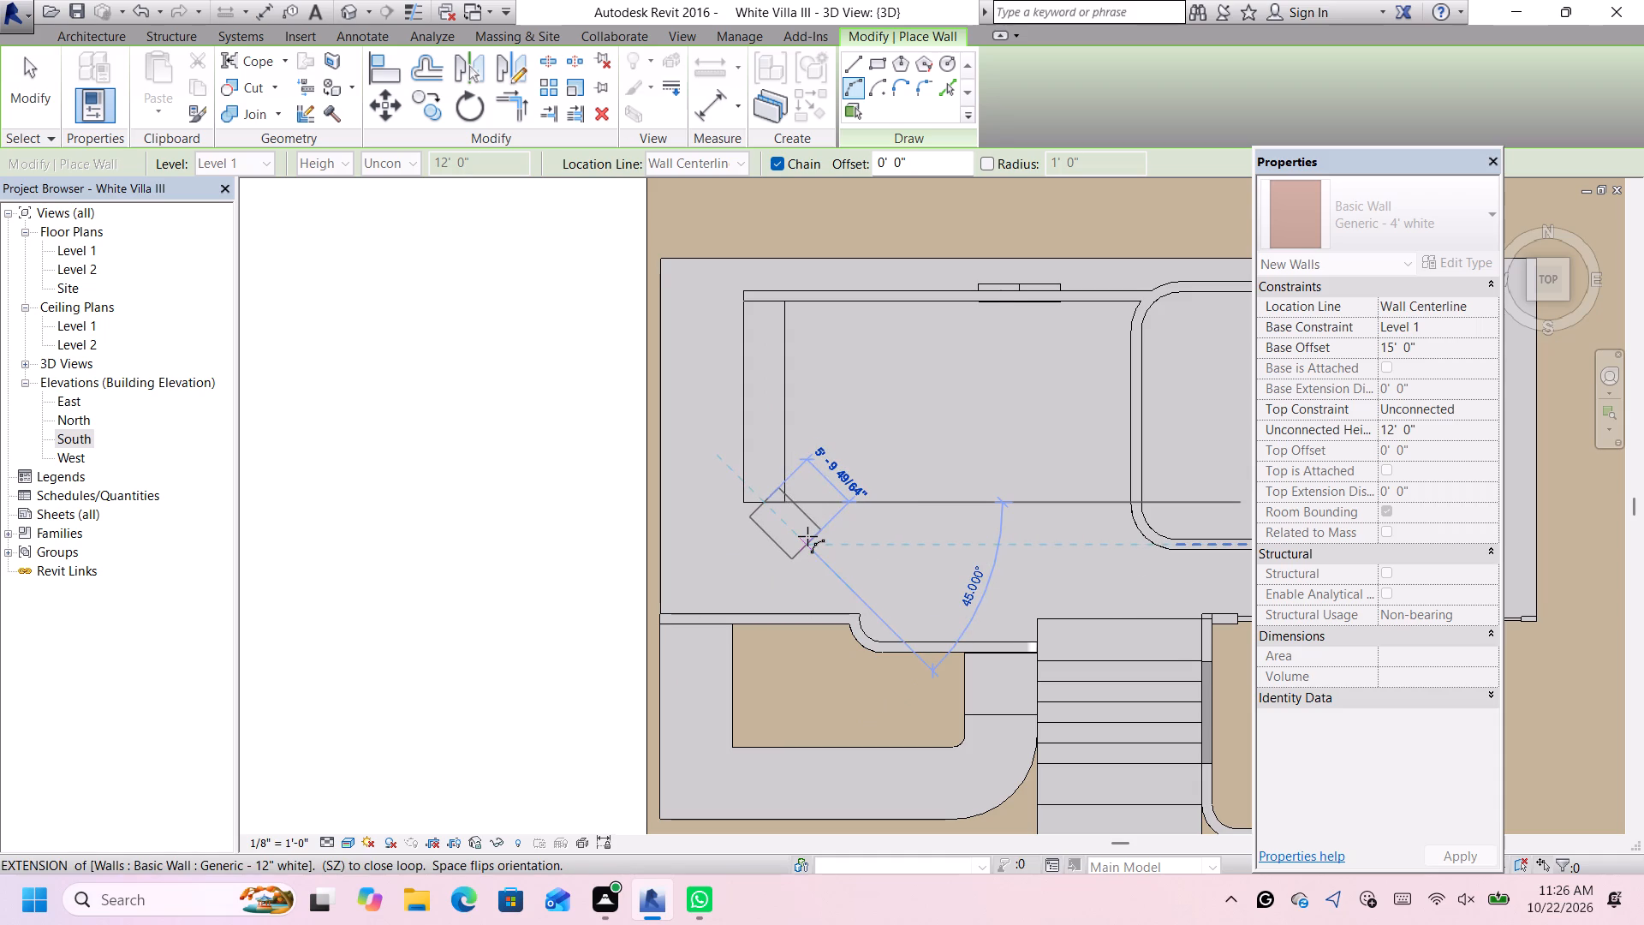
left_click(807, 536)
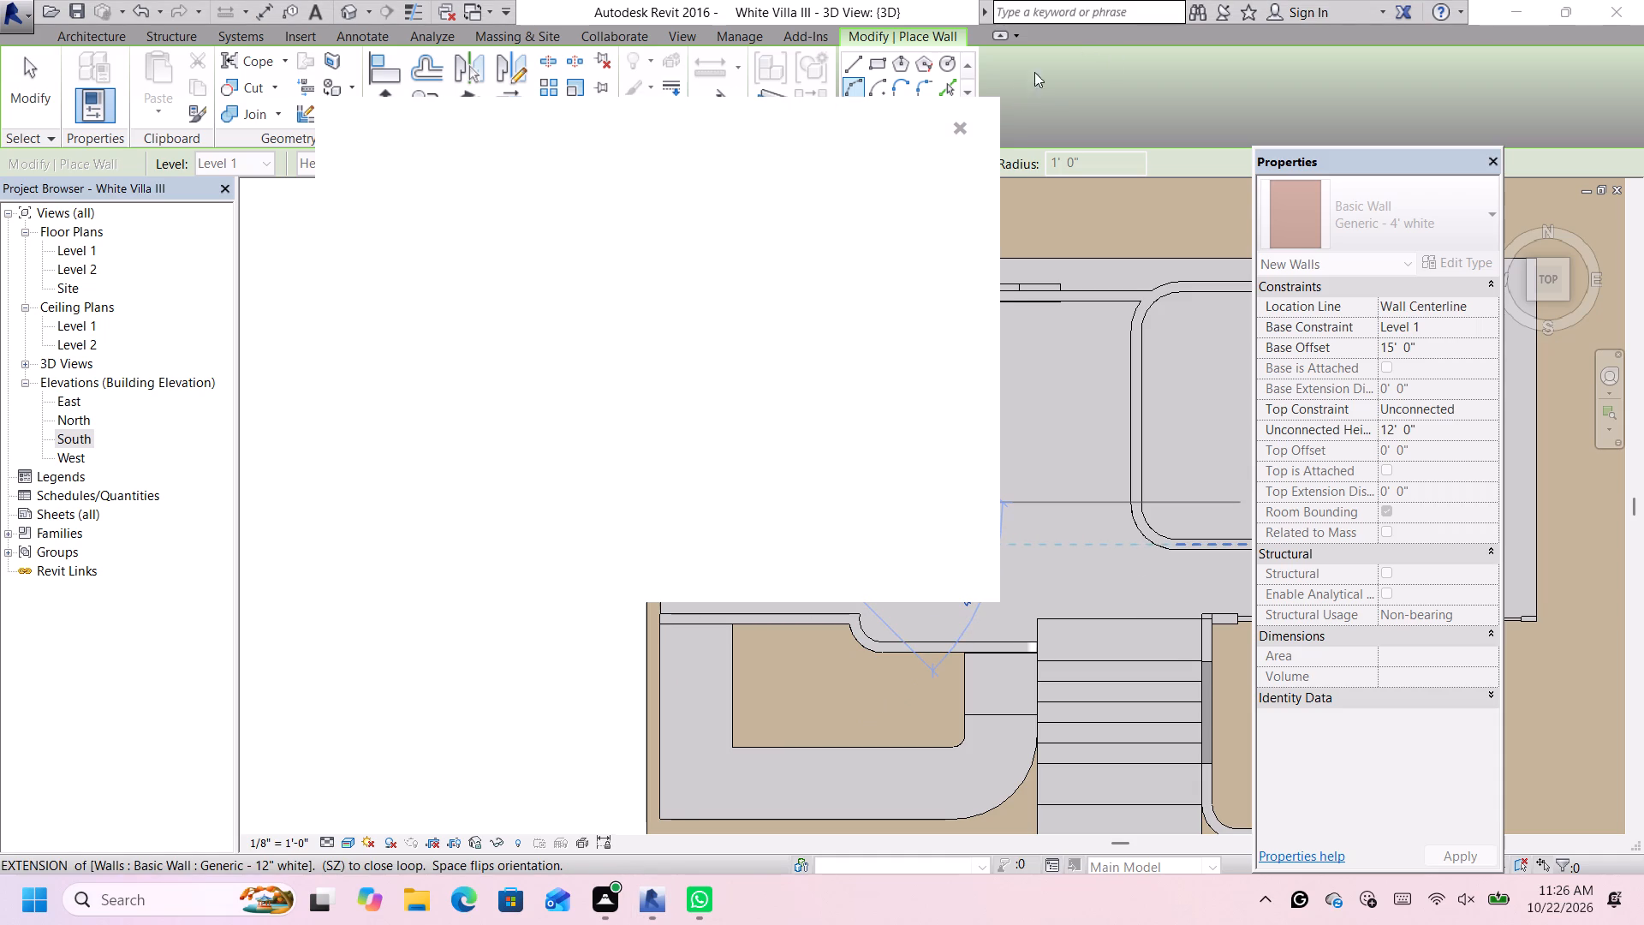
left_click(960, 124)
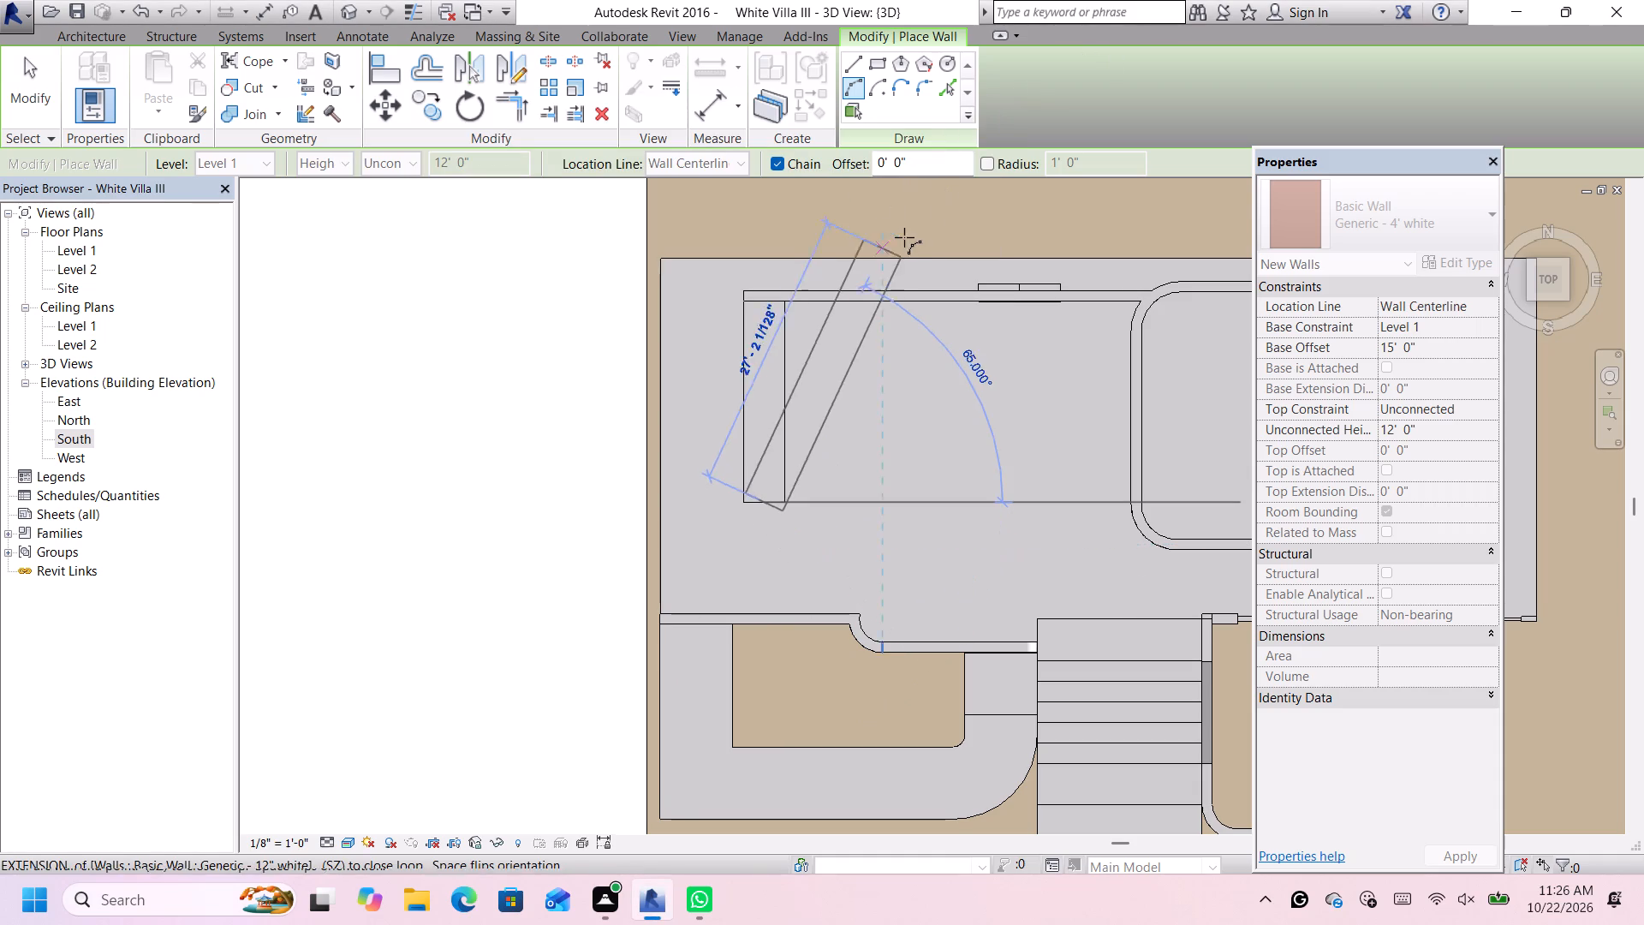
left_click(804, 534)
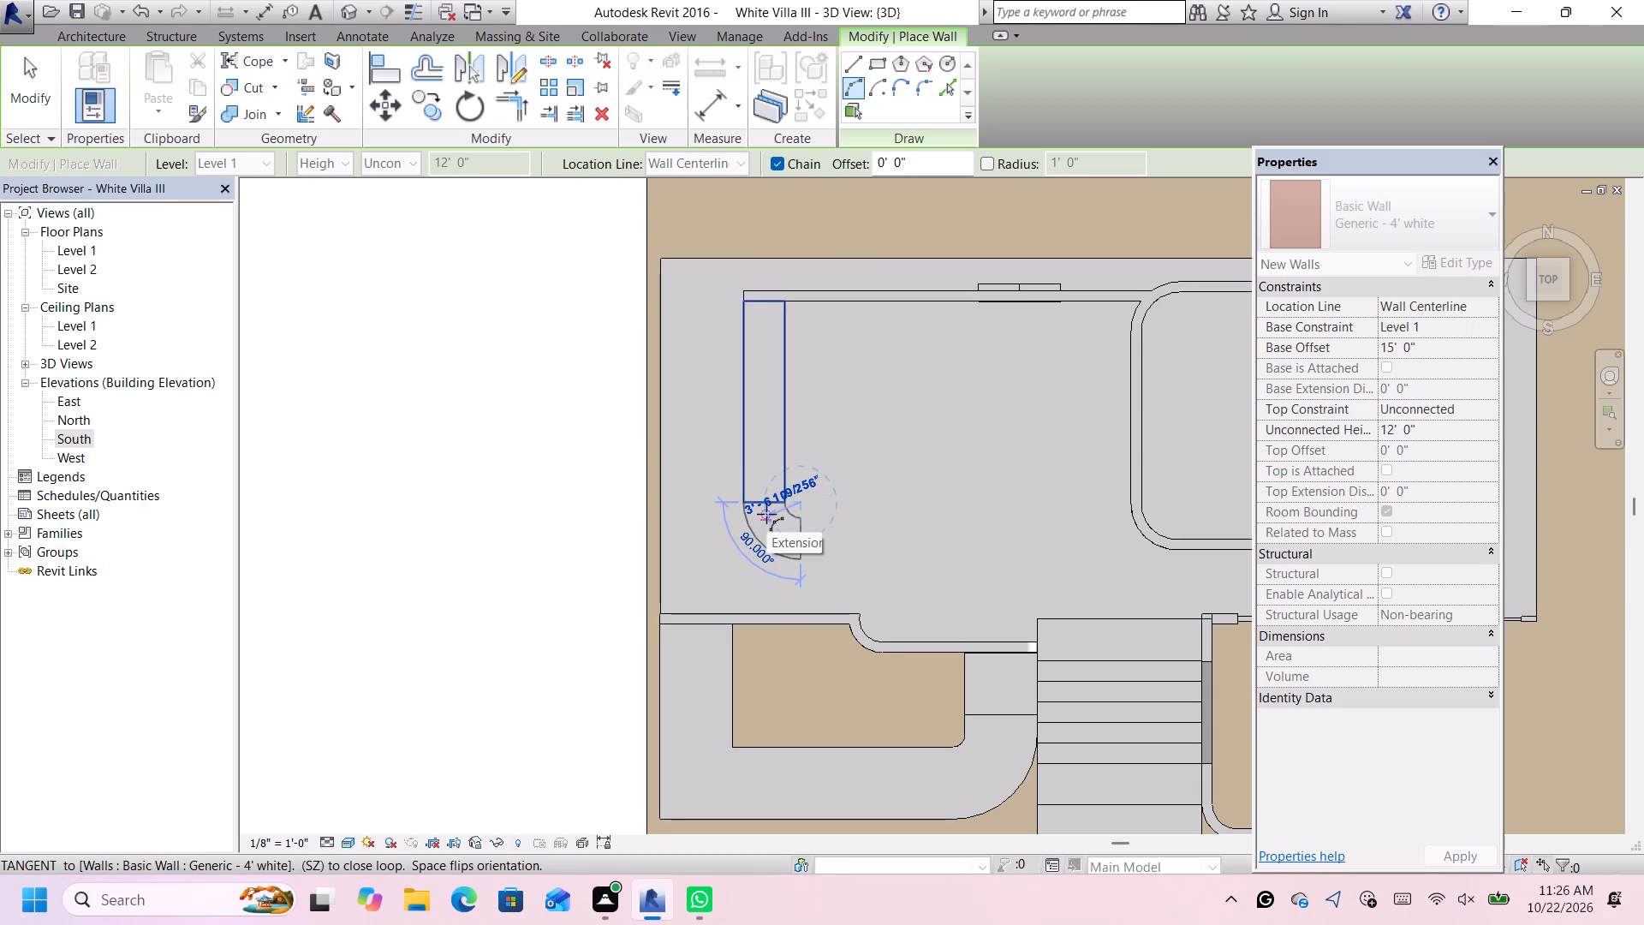
left_click(766, 513)
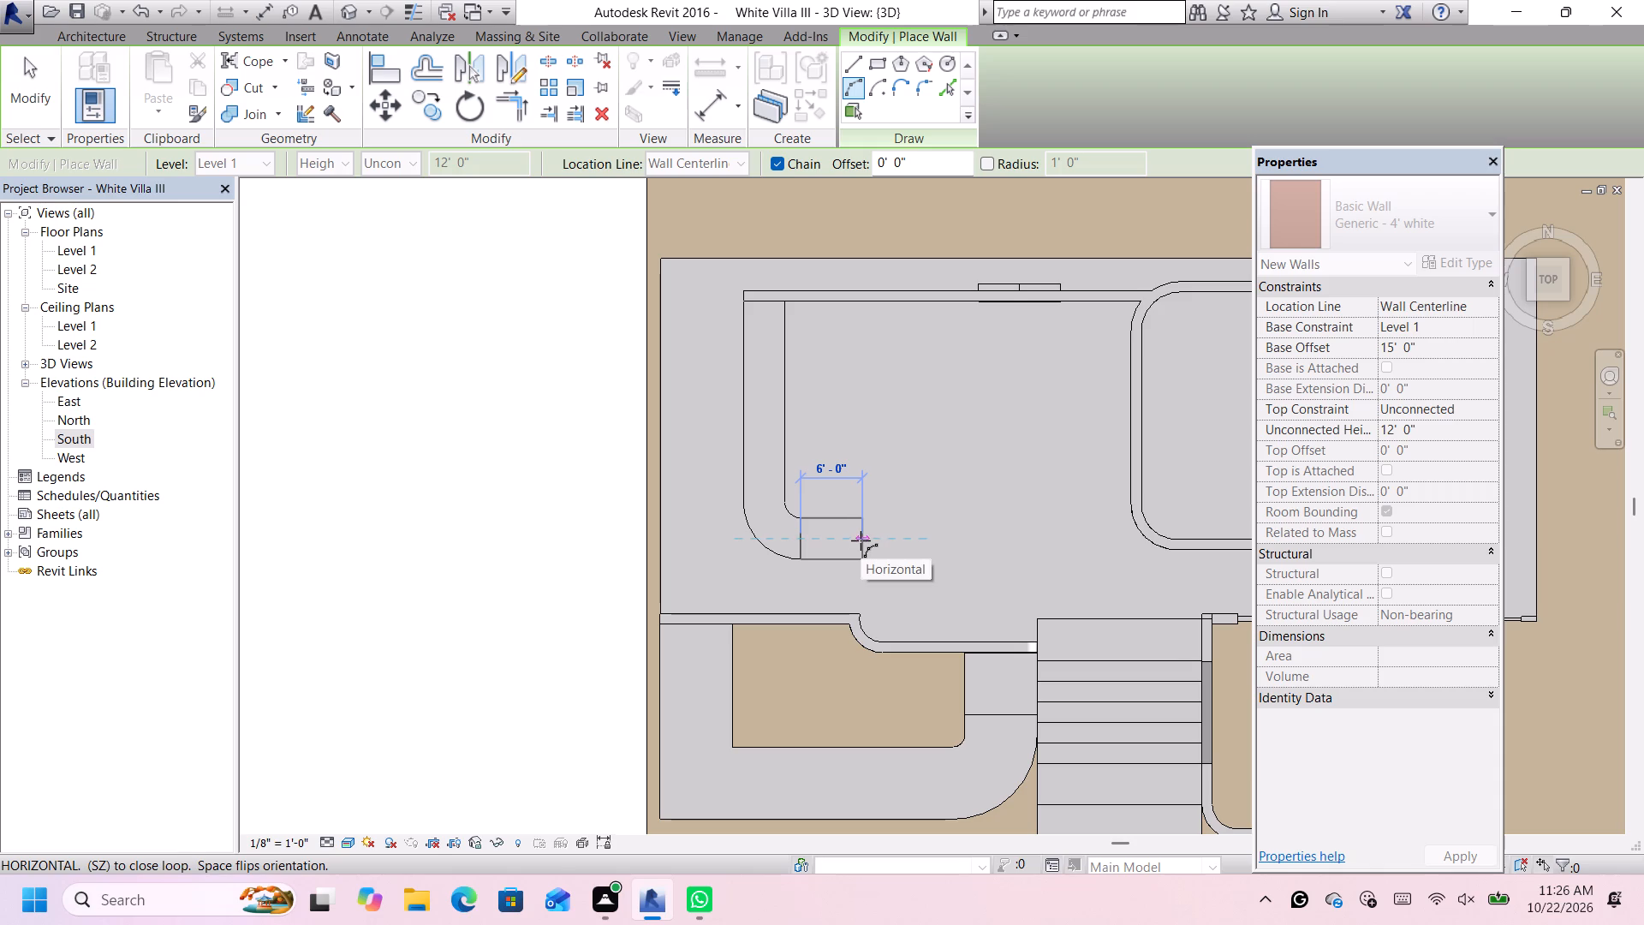
Extend the wall eastward from the arc's end with a 6' straight segment and finish the wall run.
left_click(861, 540)
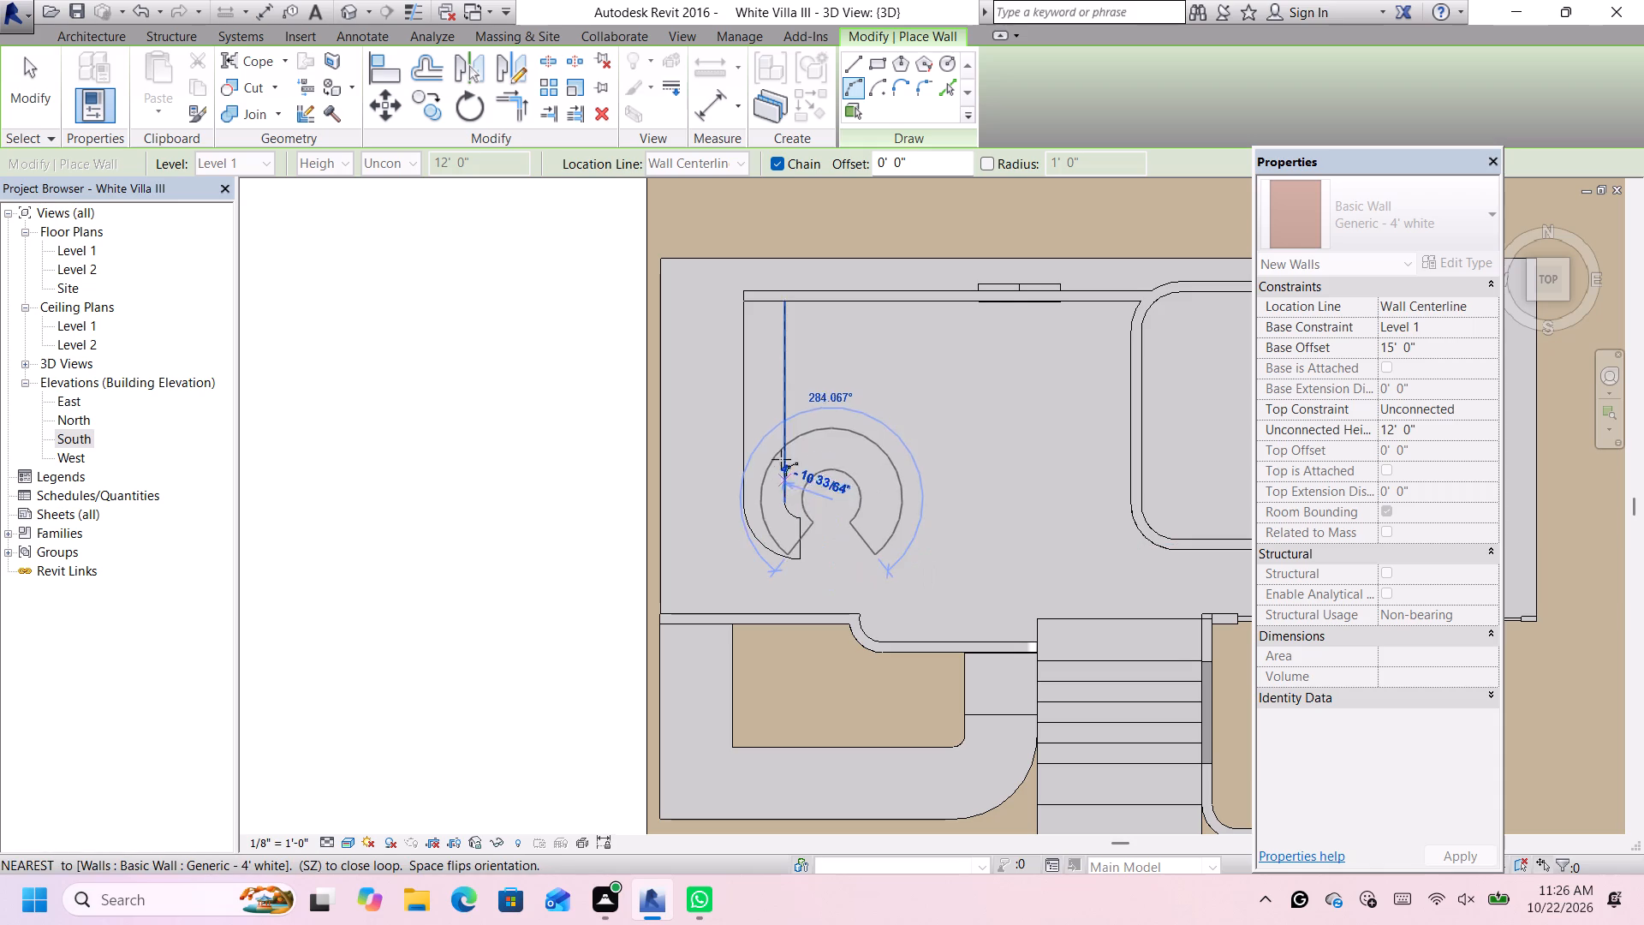
left_click(848, 66)
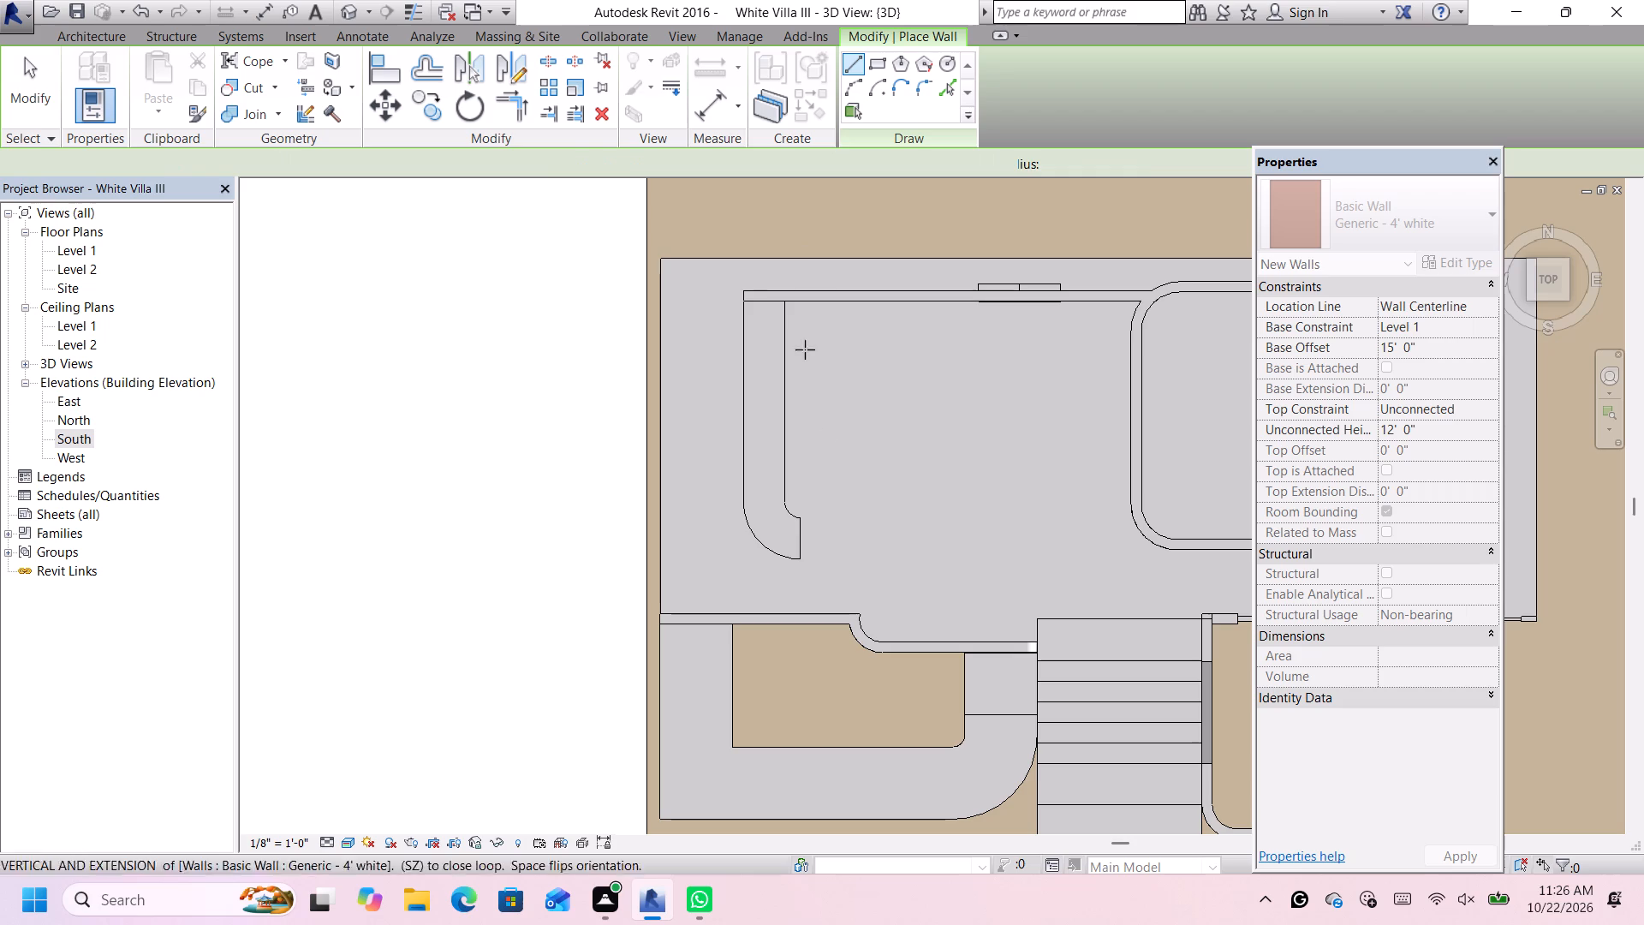
left_click(862, 534)
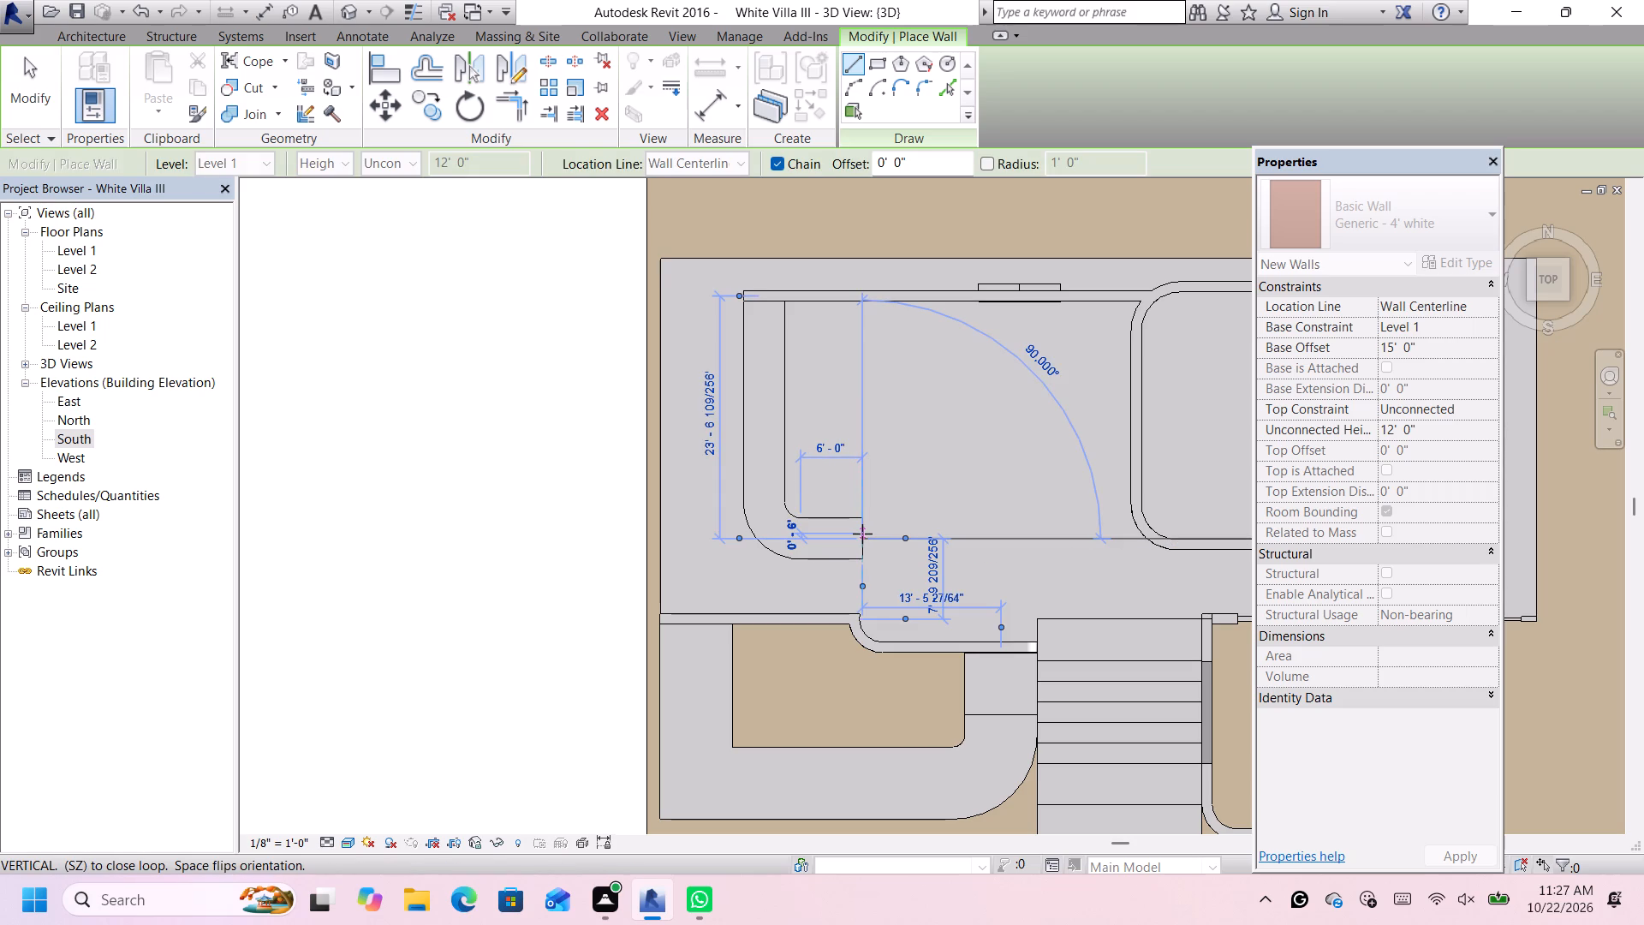
key("Escape")
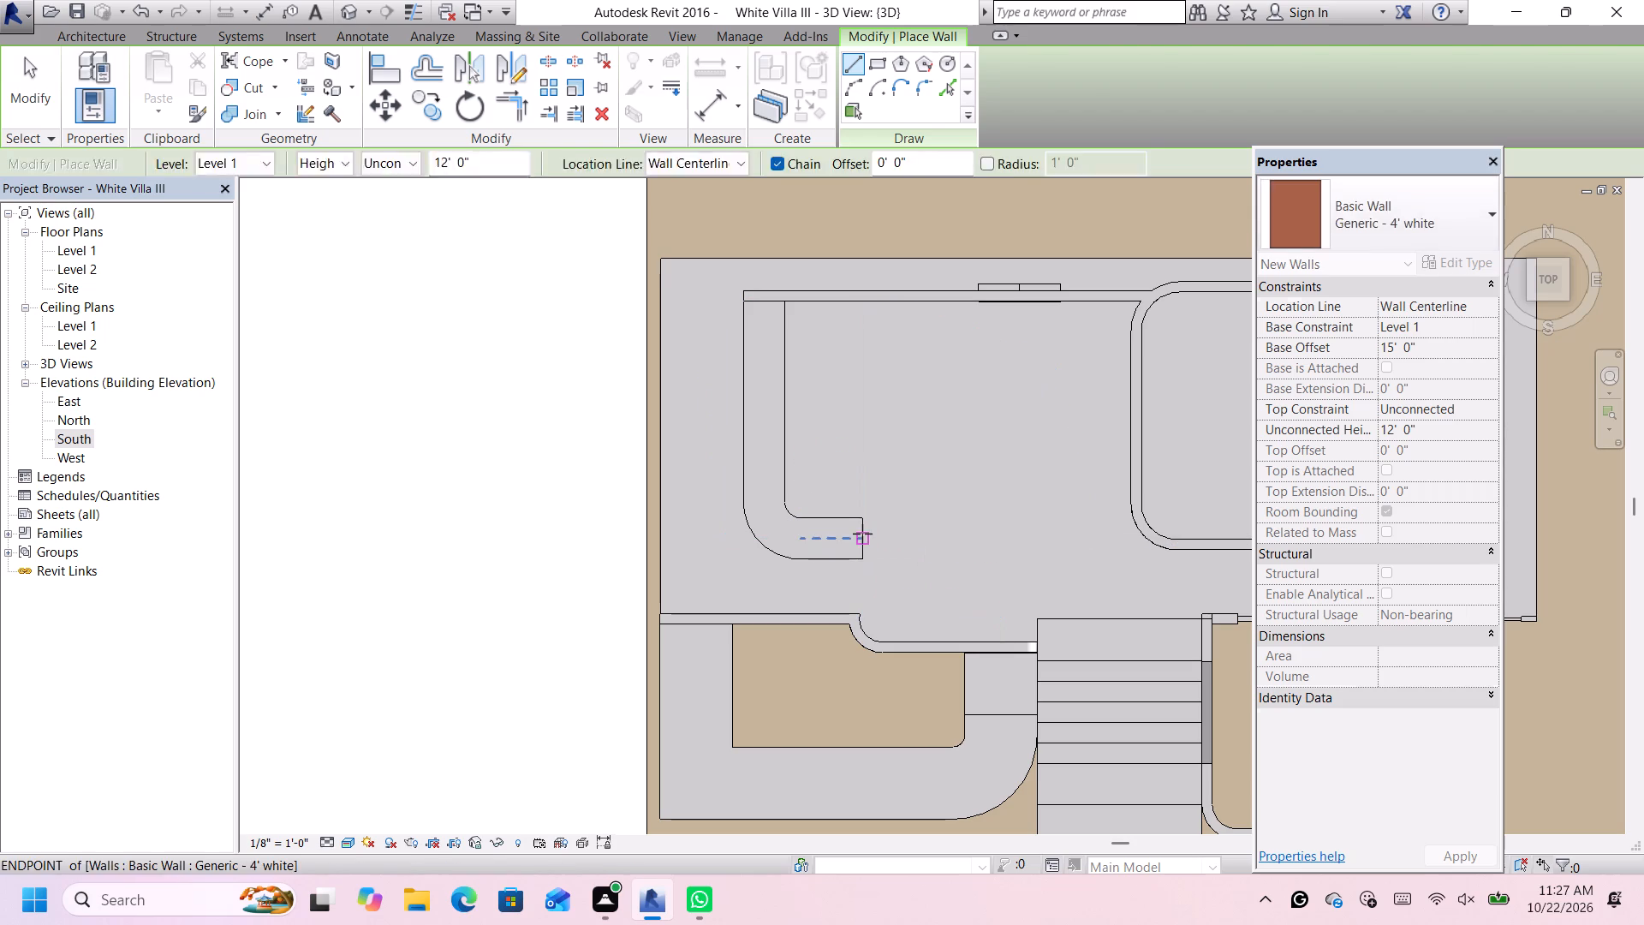
key("Escape")
Nudge the 20' north-south wall about 4' west toward the floor slab's outer edge.
left_click(785, 385)
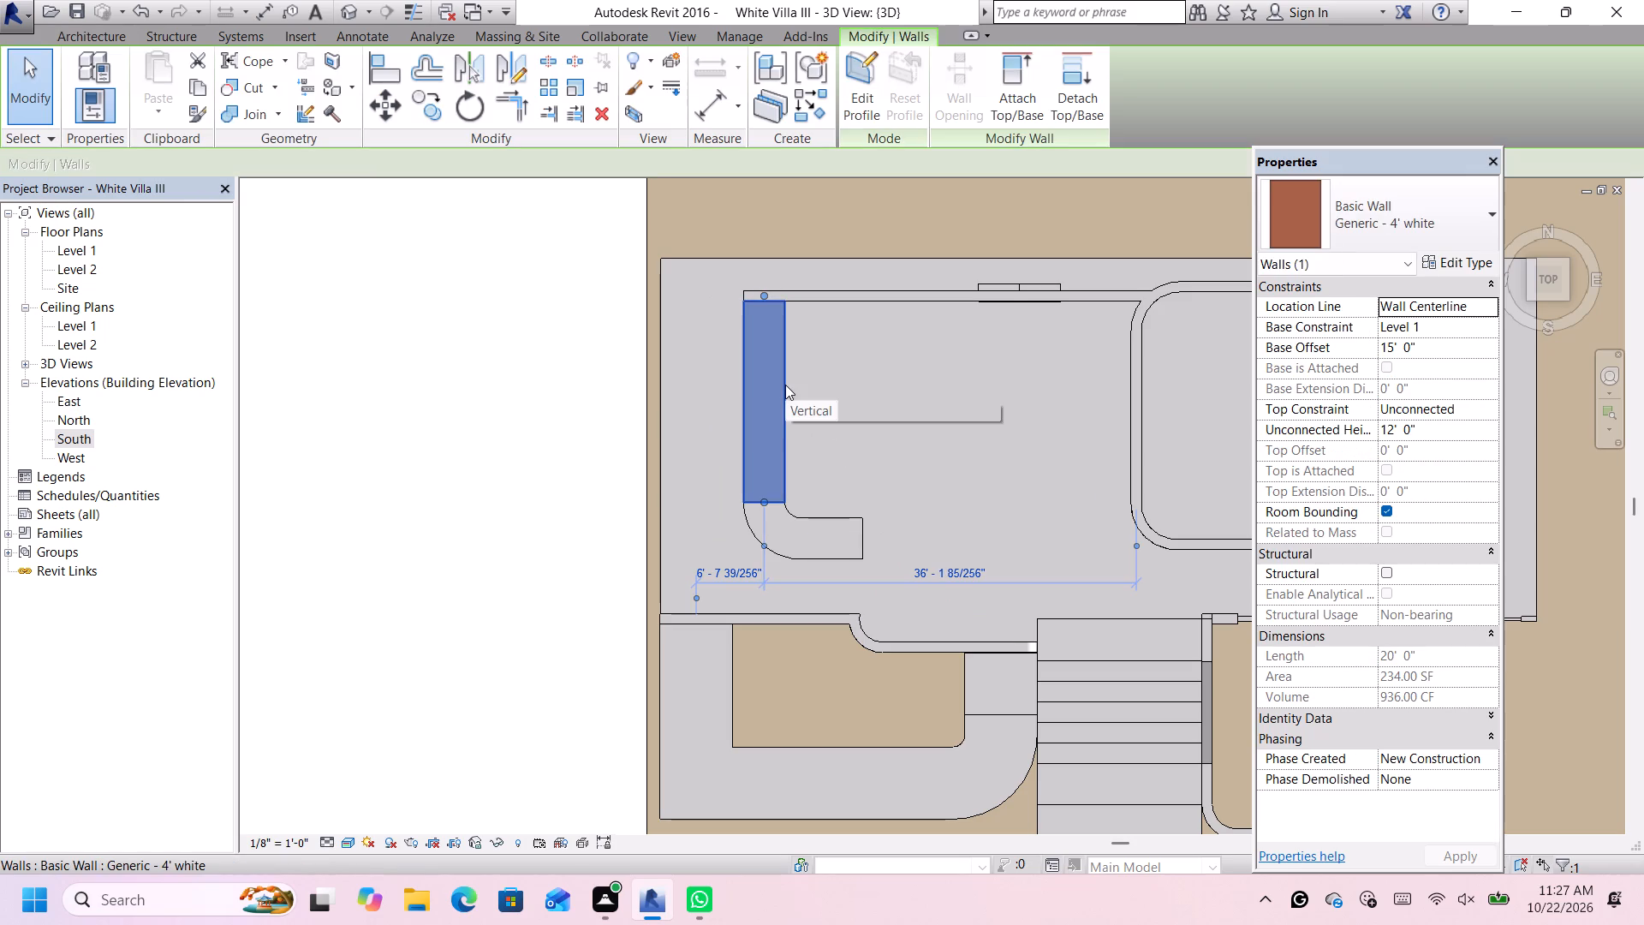
key("Left")
key("Left")
key("Left")
key("Left")
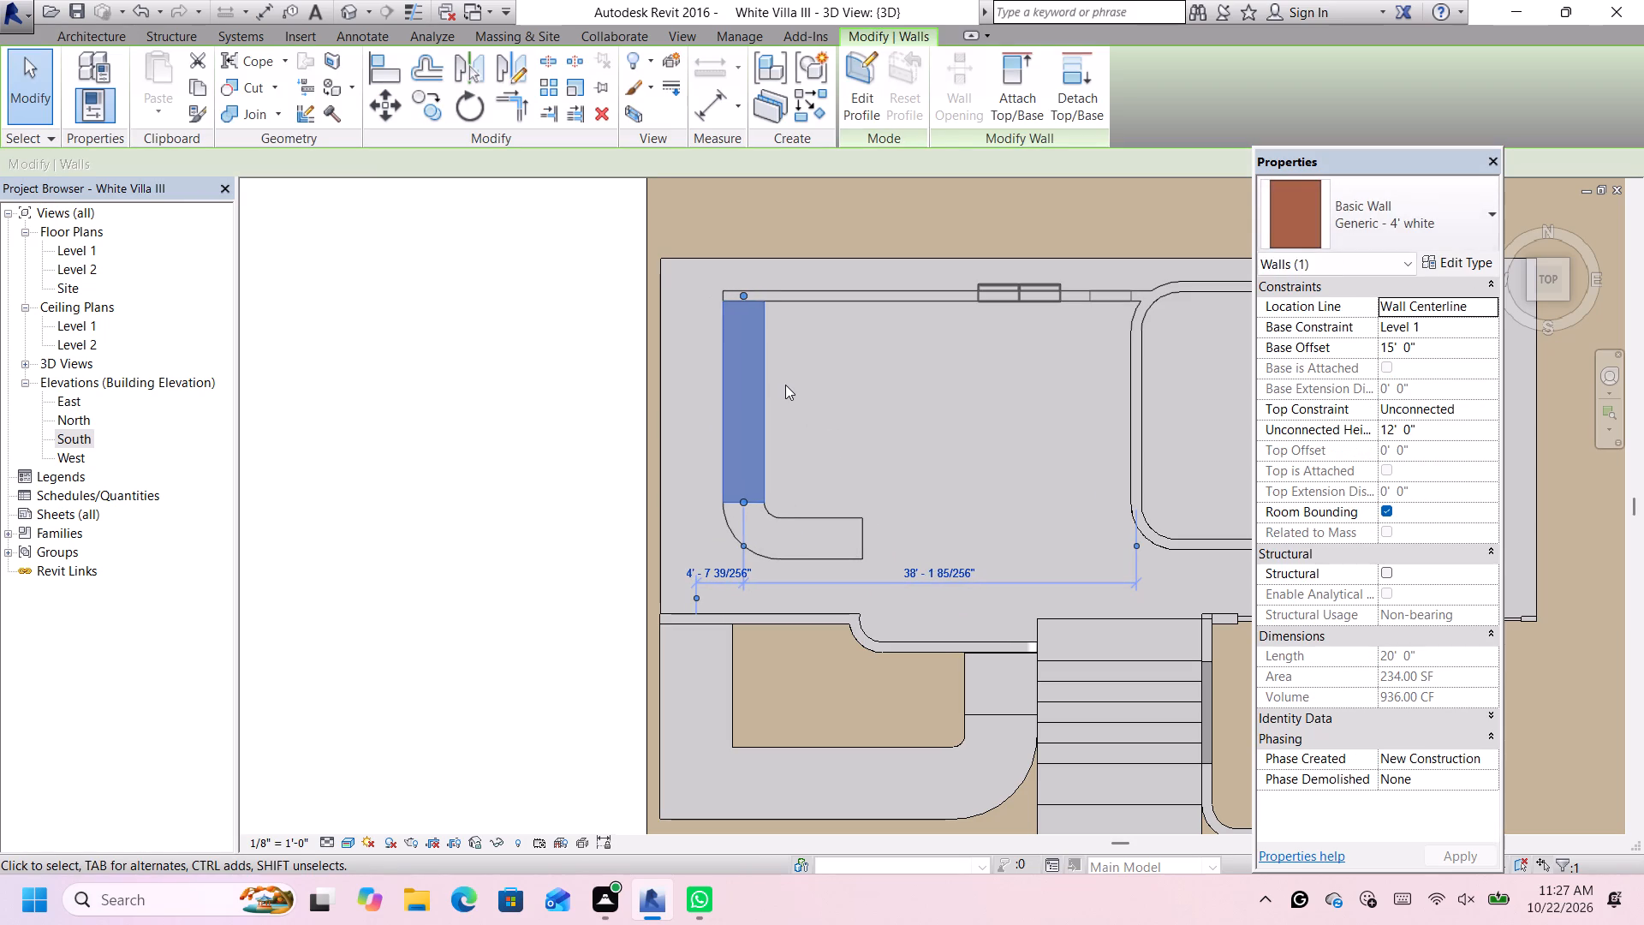
key("Left")
key("Left")
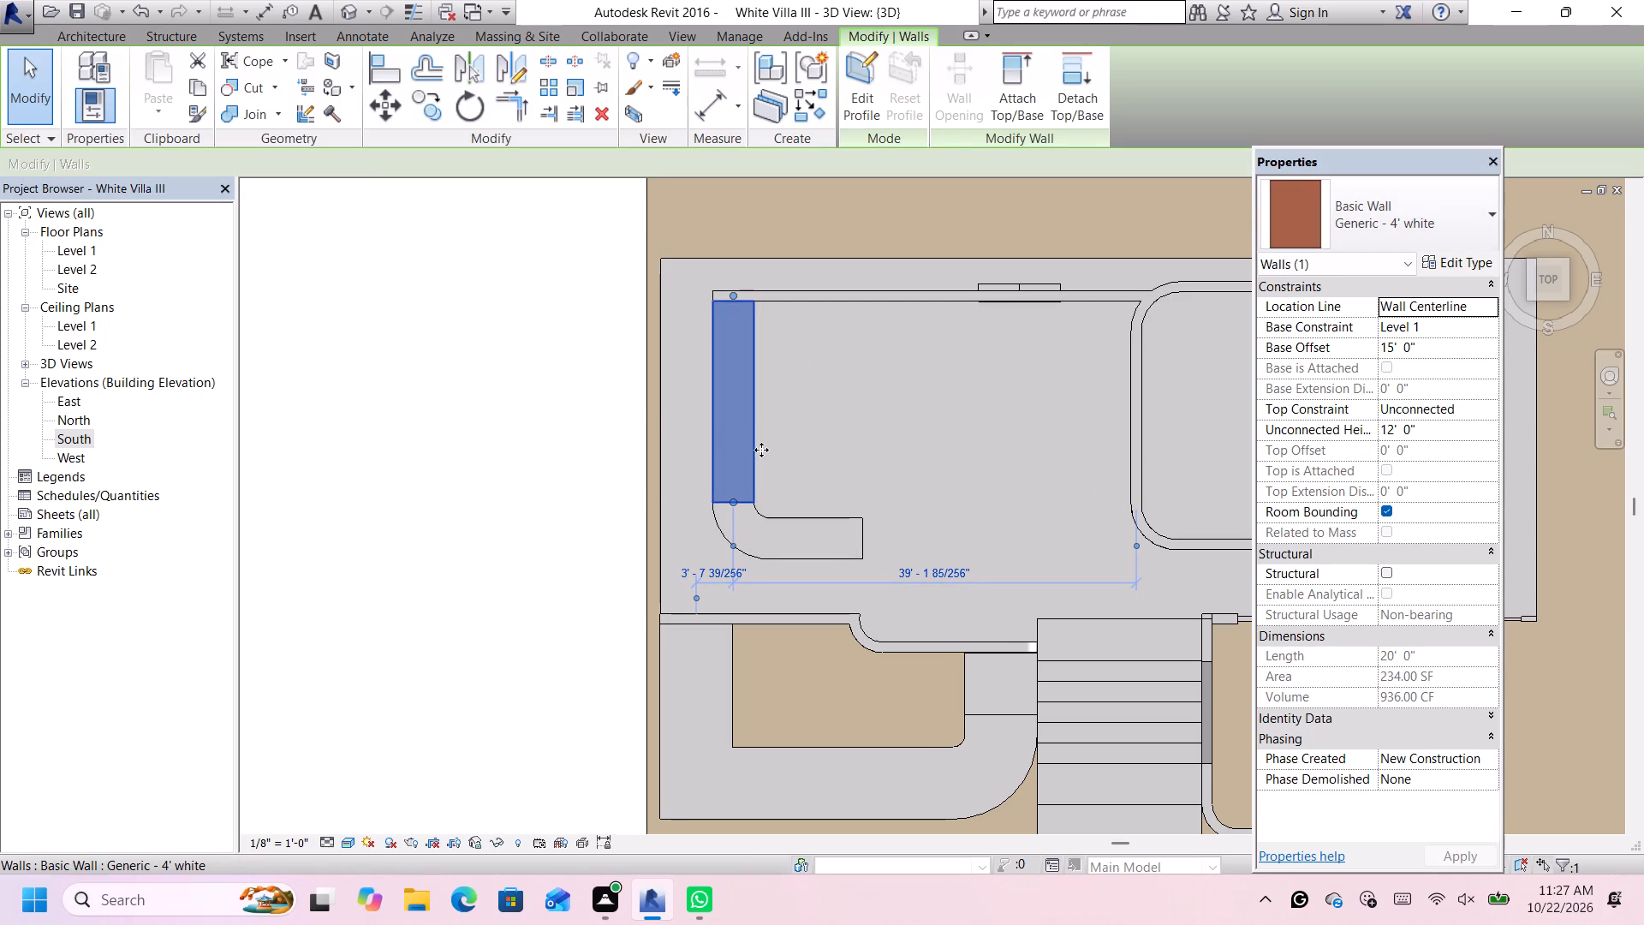
key("Left")
scroll(795, 475, "up", 1)
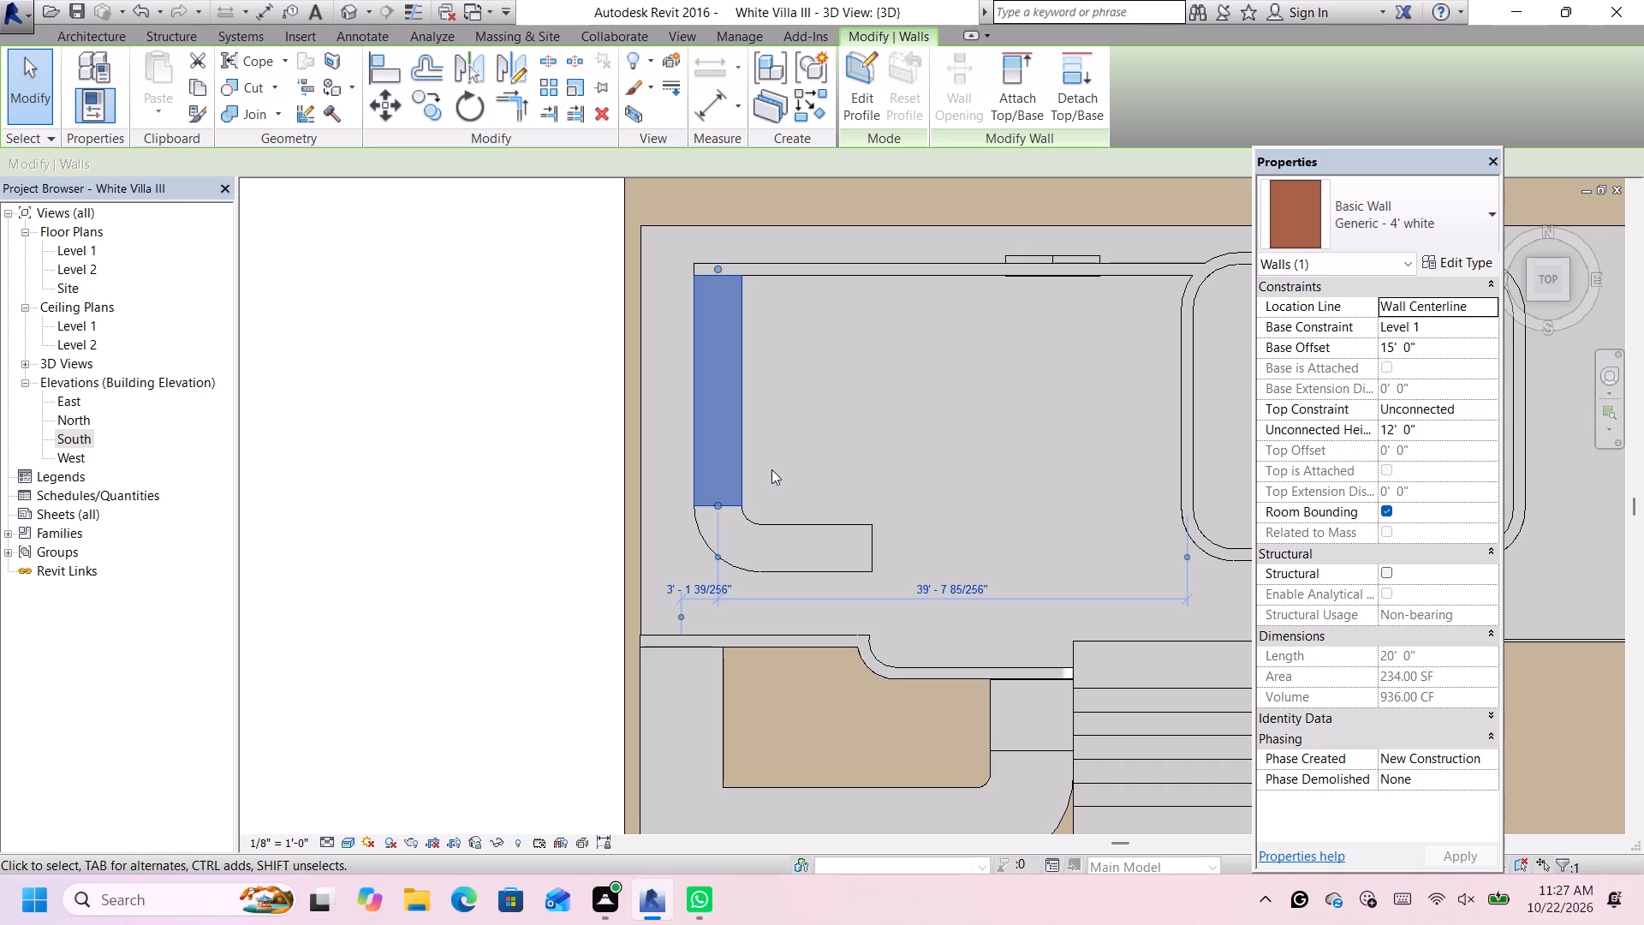
scroll(772, 485, "down", 1)
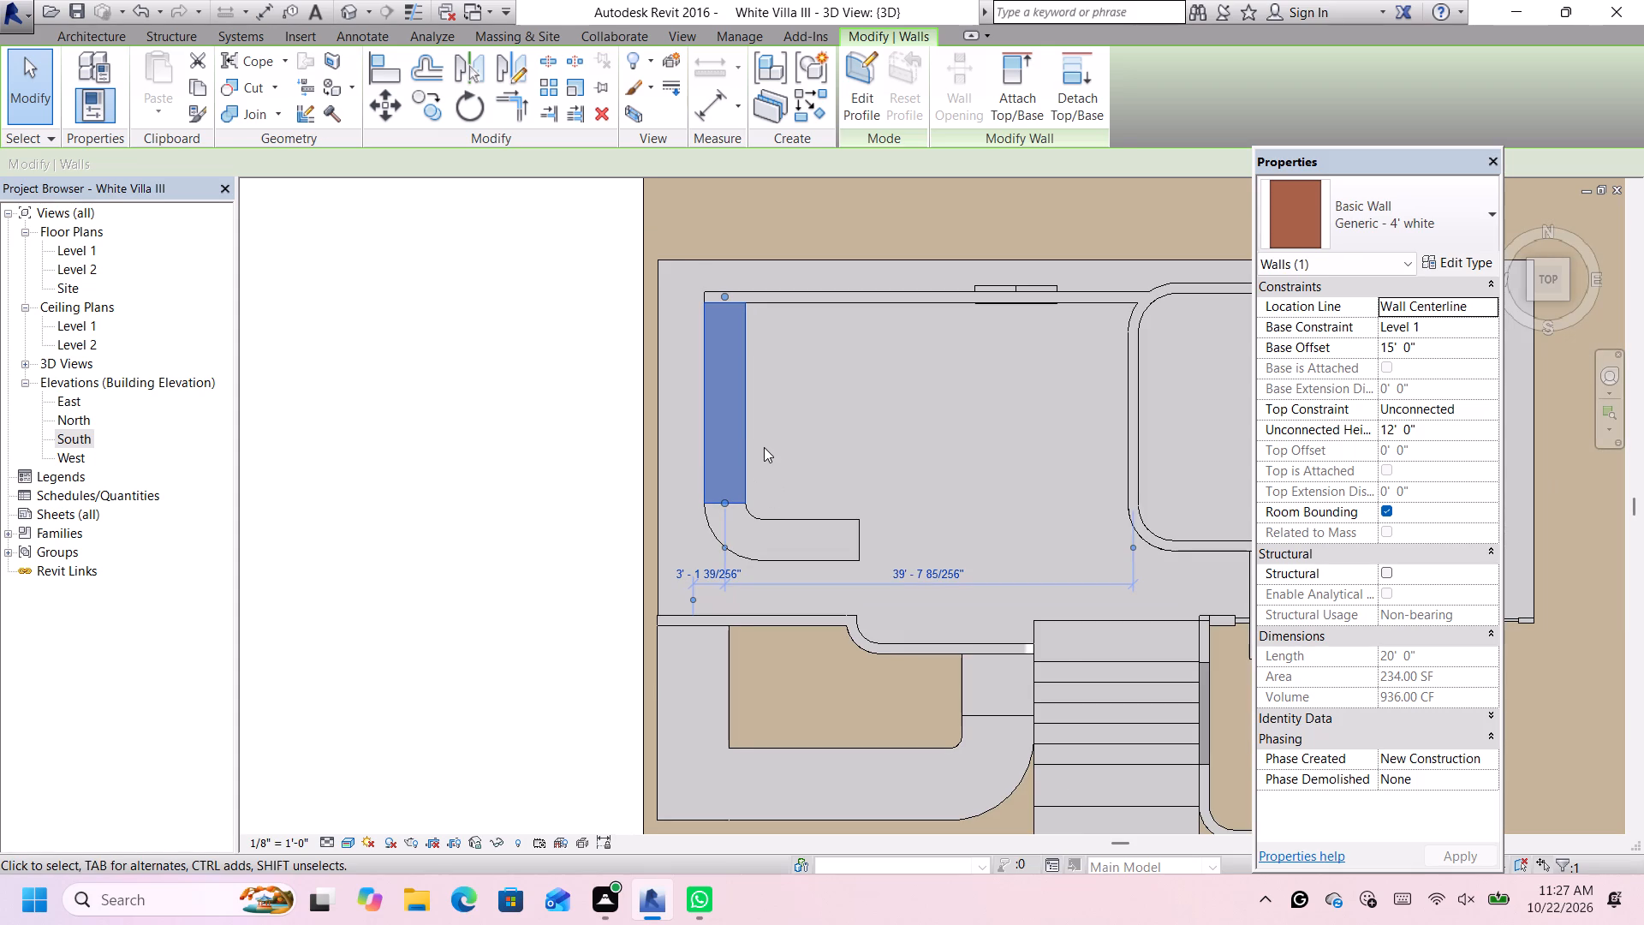
key("Left")
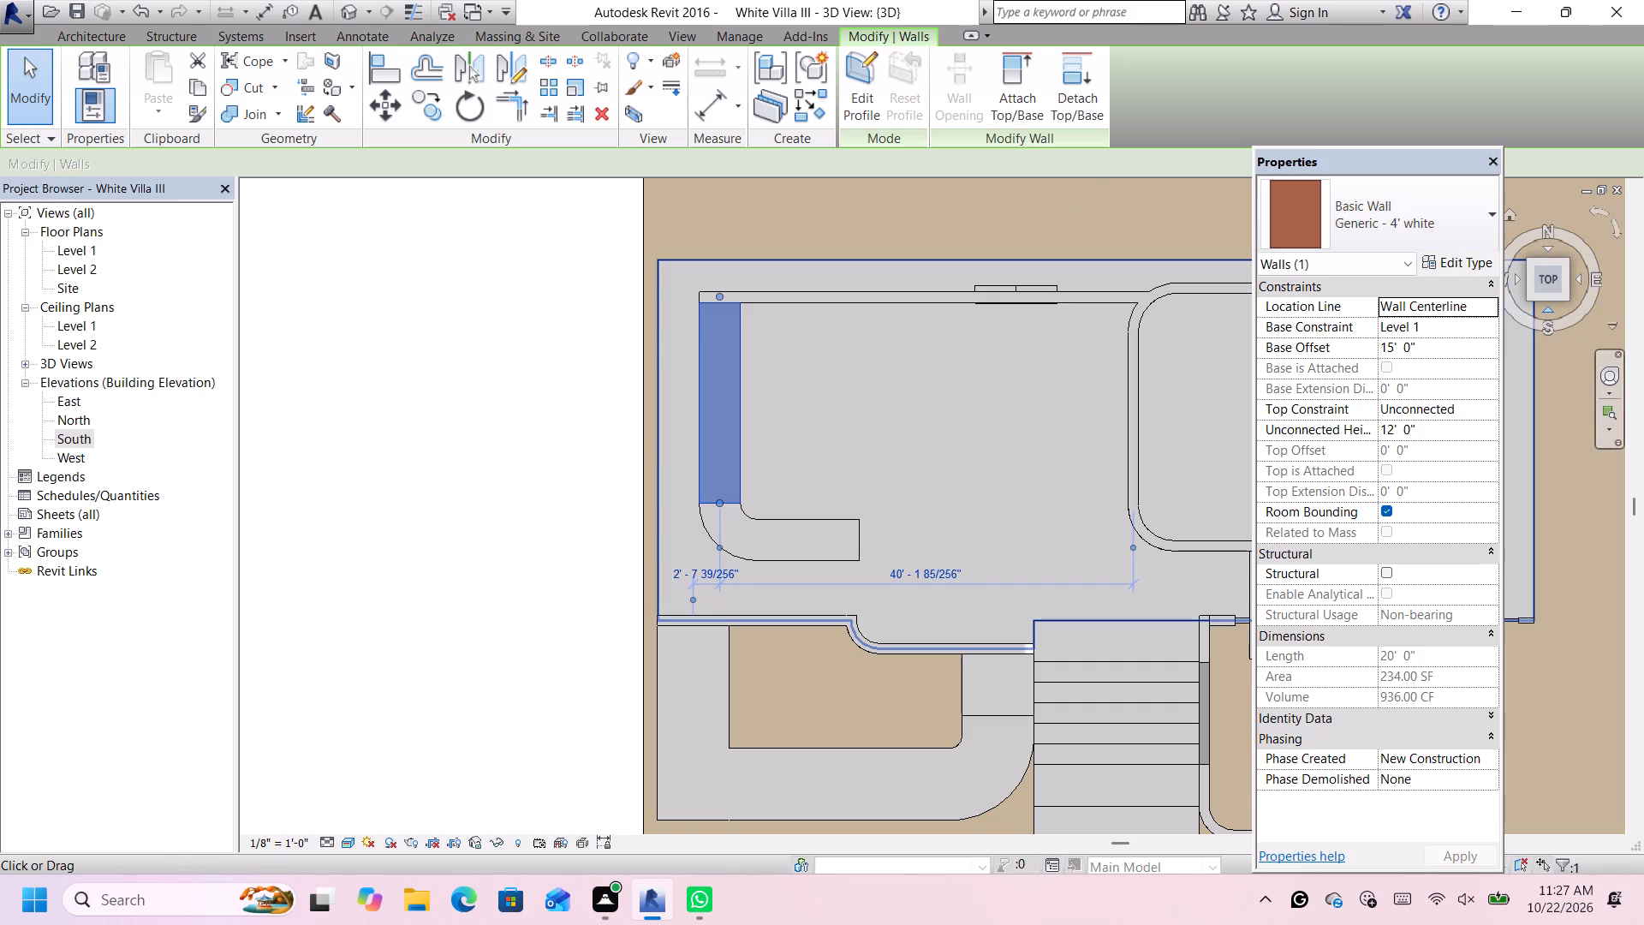
Set the 20' straight 4' white wall's base offset to 7', working in an isometric view.
left_click(1530, 296)
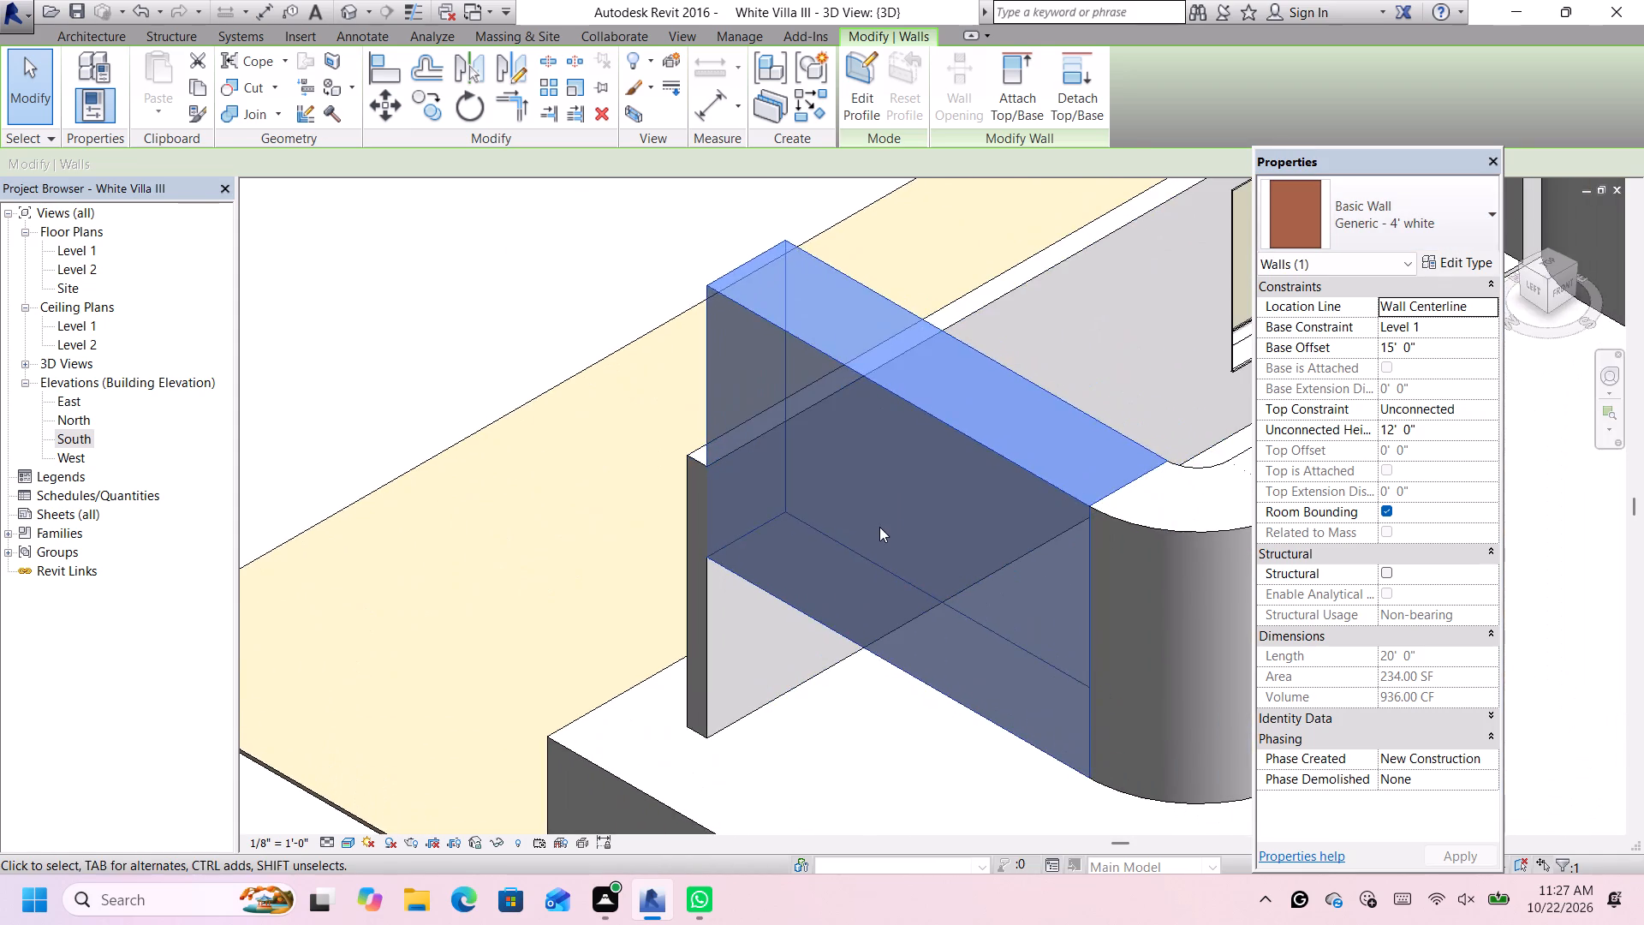
scroll(878, 528, "down", 6)
scroll(962, 521, "down", 2)
scroll(1043, 555, "up", 1)
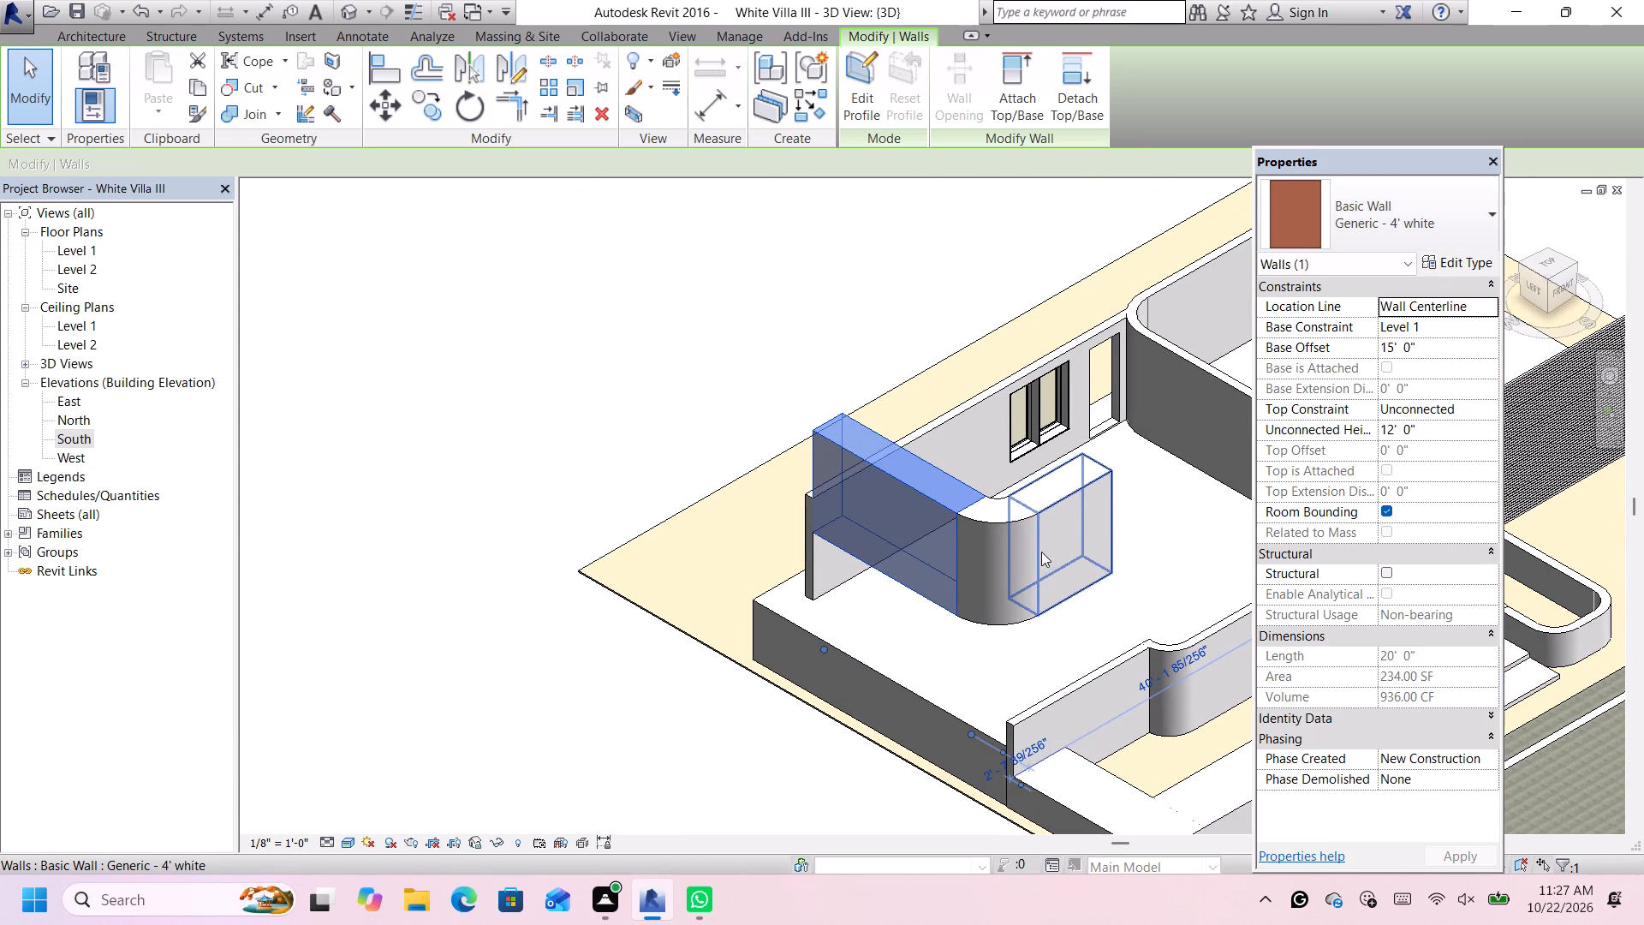
middle_click_drag(1040, 551, 1025, 498)
scroll(1023, 495, "down", 1)
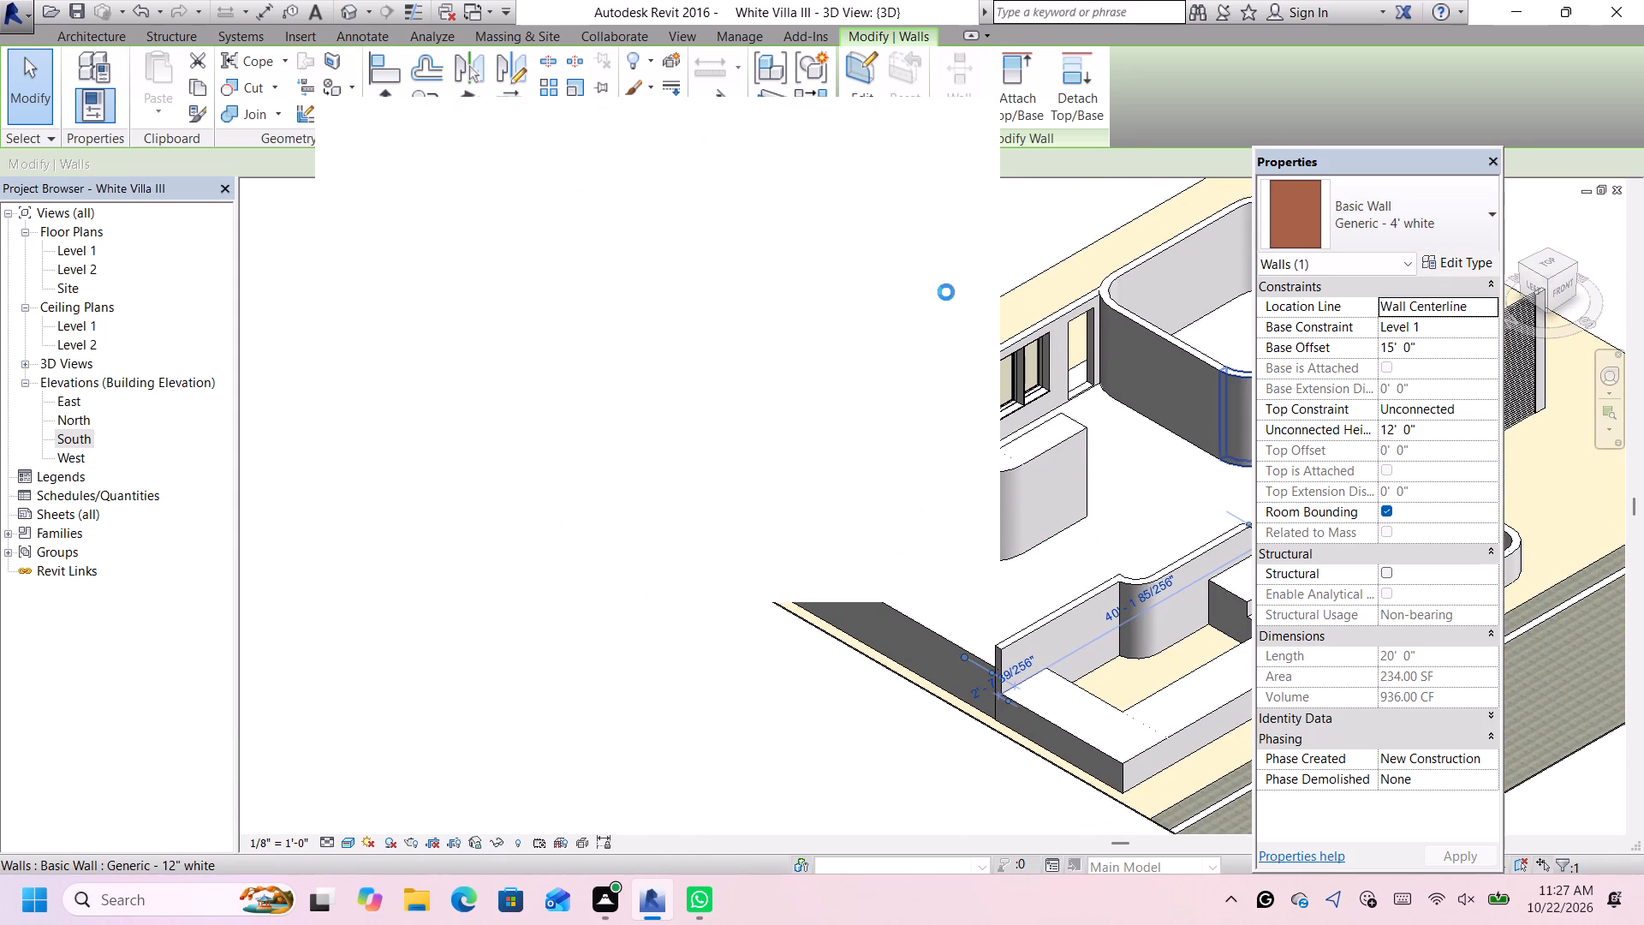
left_click(960, 114)
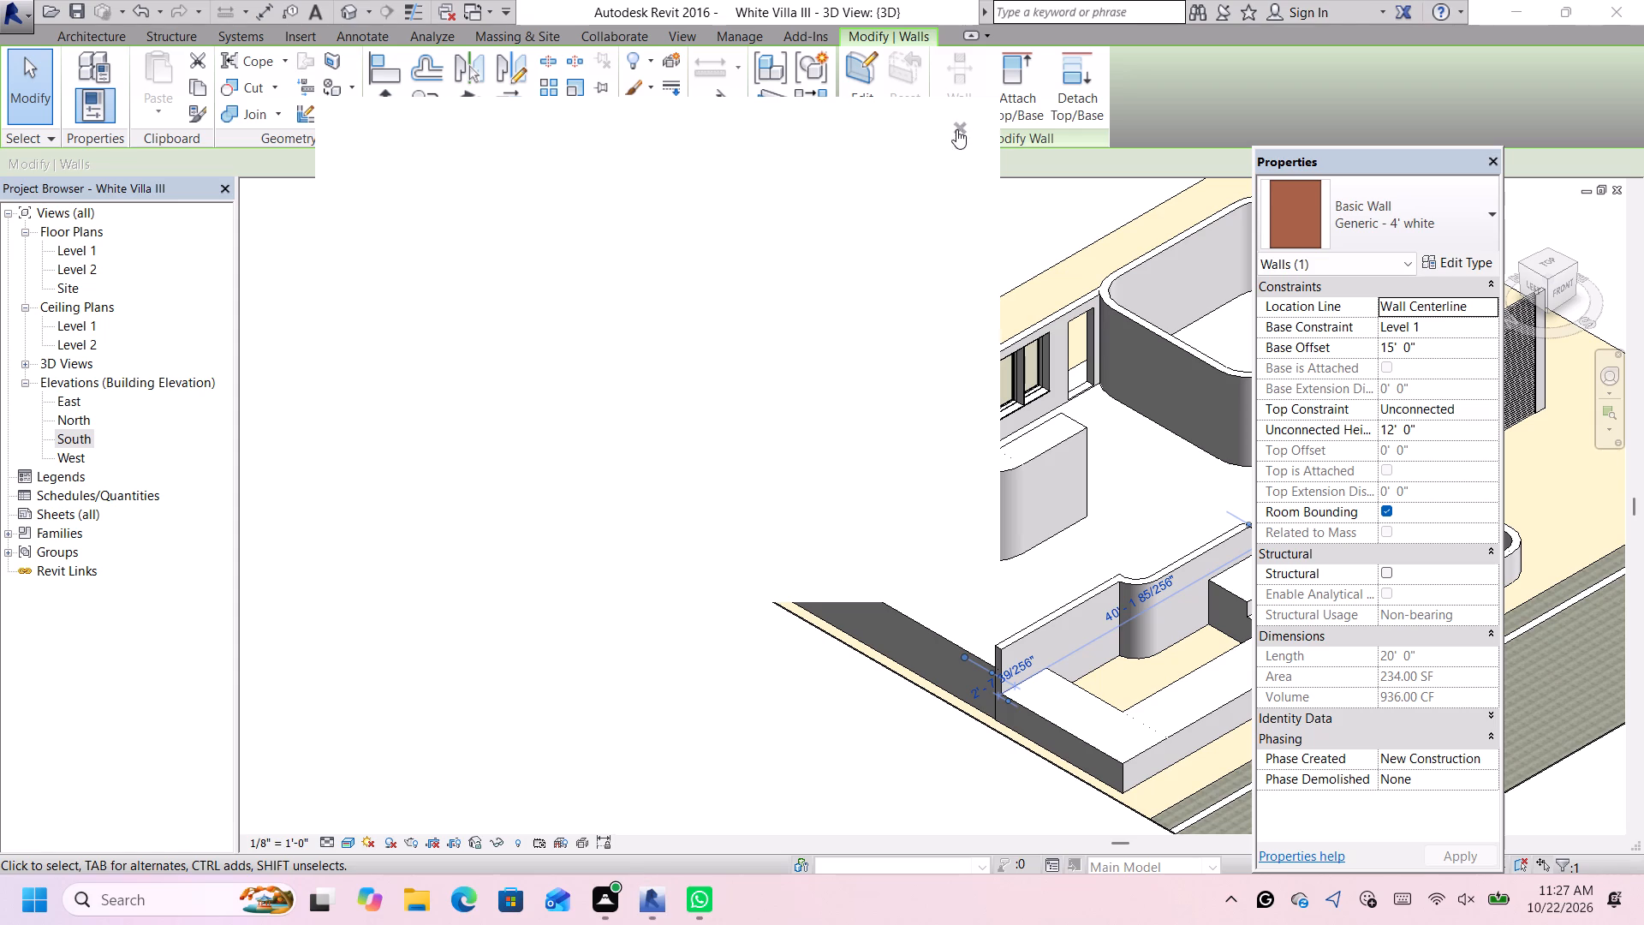
left_click(1423, 347)
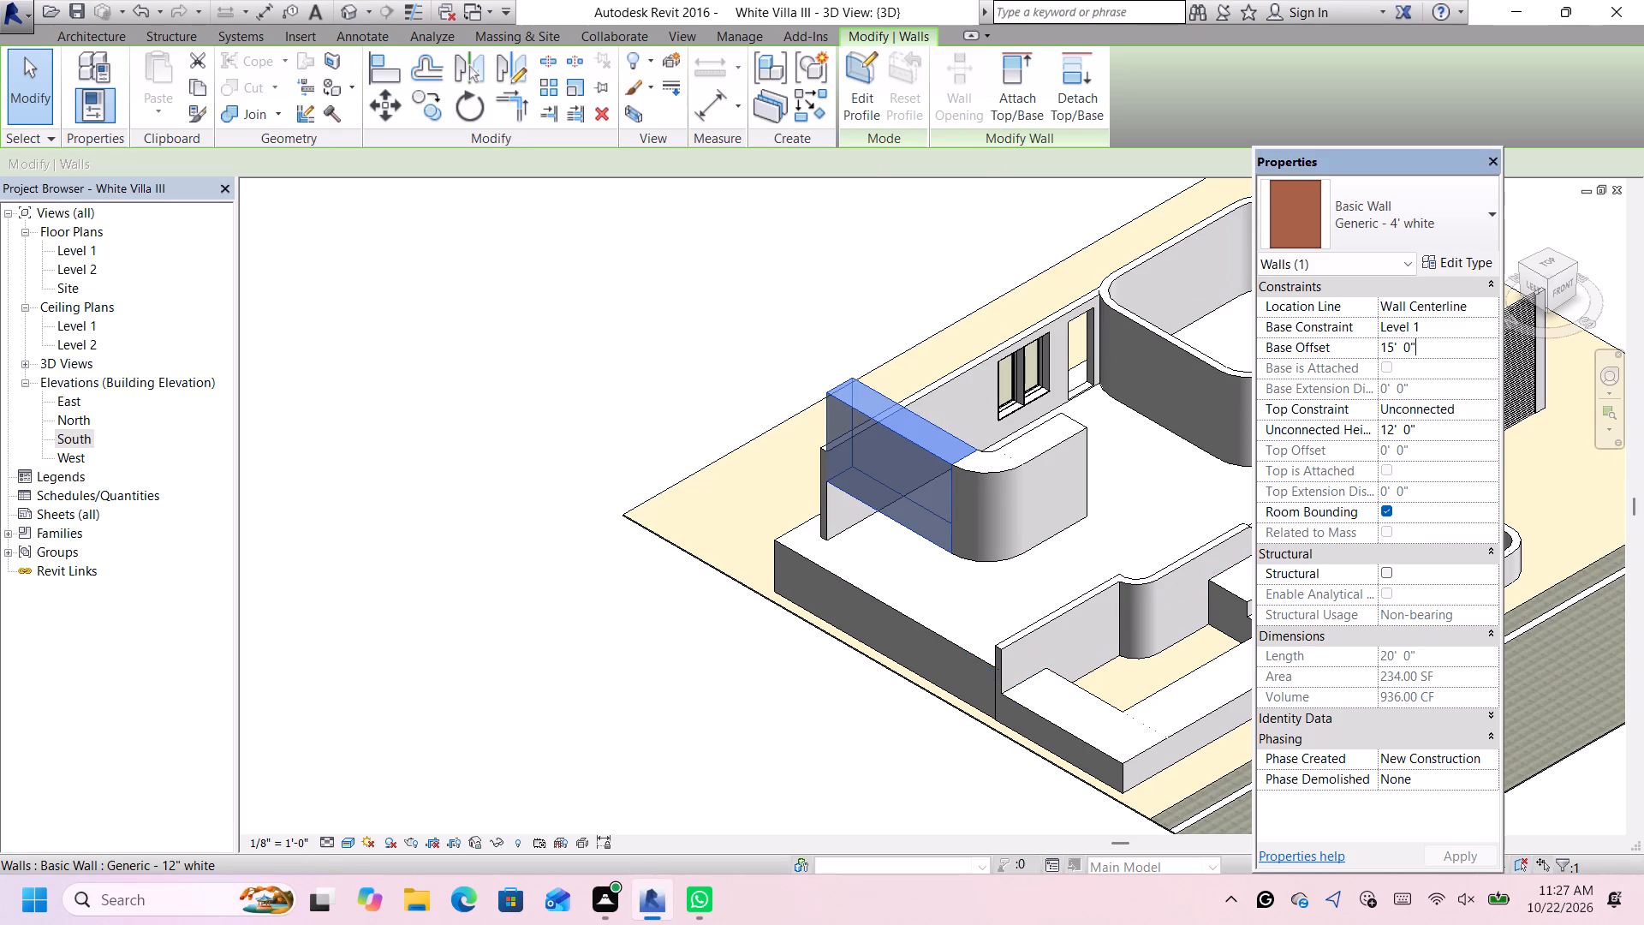
key("BackSpace")
key("BackSpace")
key("BackSpace")
key("BackSpace")
key("BackSpace")
key("BackSpace")
key("BackSpace")
key("BackSpace")
key("BackSpace")
key("BackSpace")
key("BackSpace")
key("BackSpace")
key("7")
key("apostrophe")
key("Return")
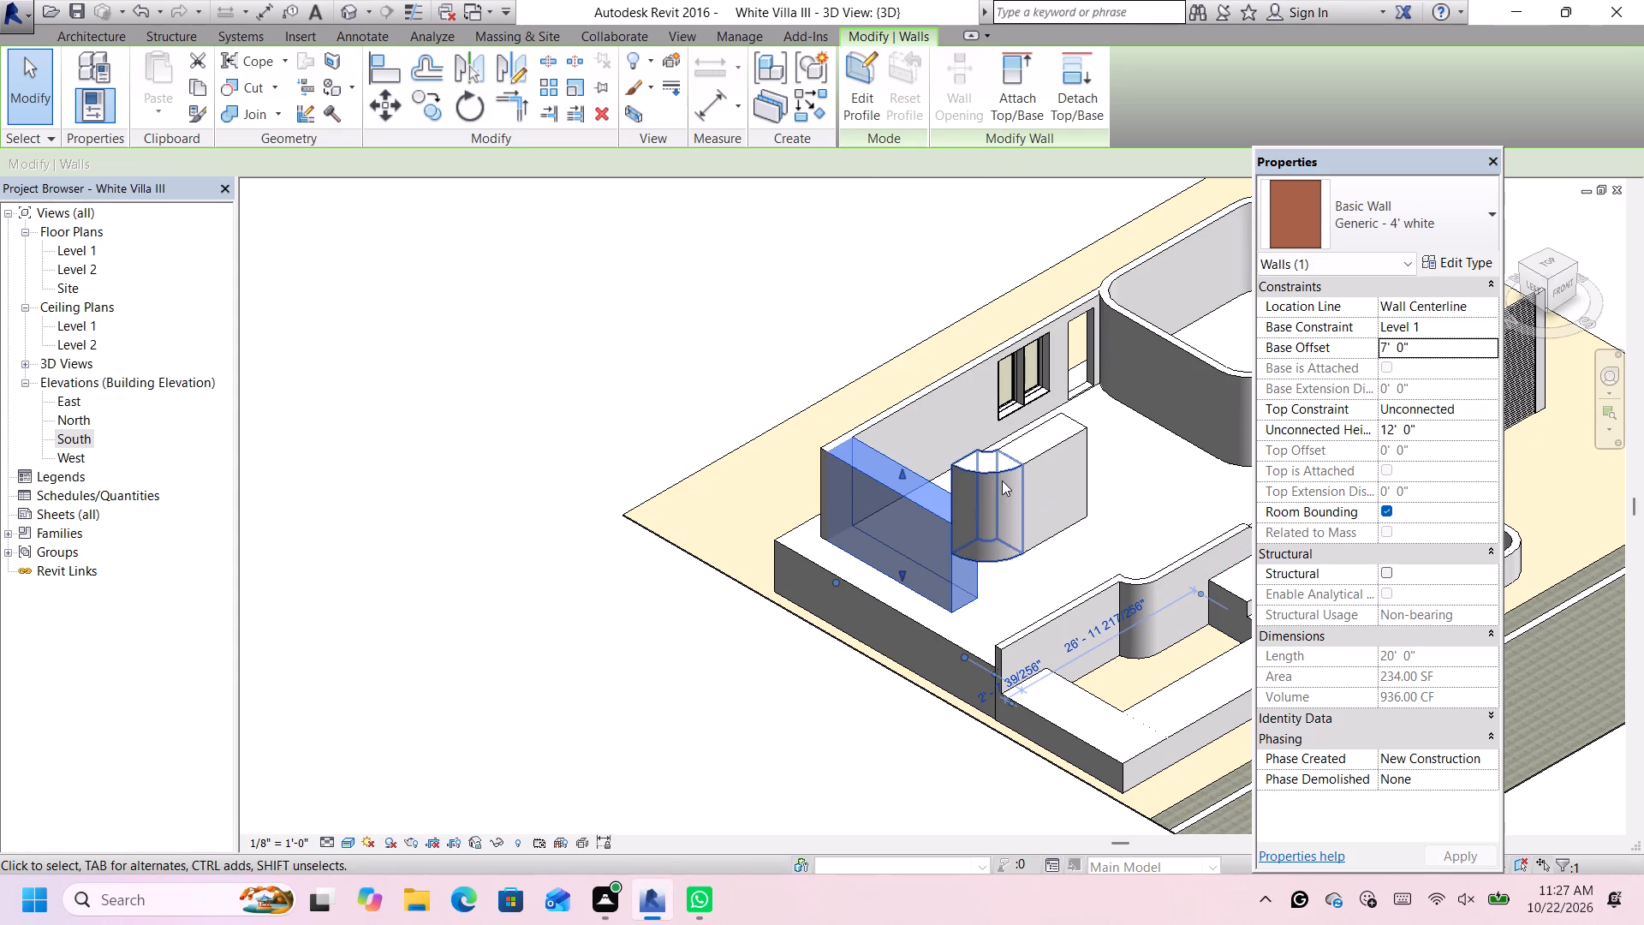
Set the base offset of the curved corner segment of the 4' white L-shaped wall to 7'.
left_click(1002, 482)
left_click(1004, 467)
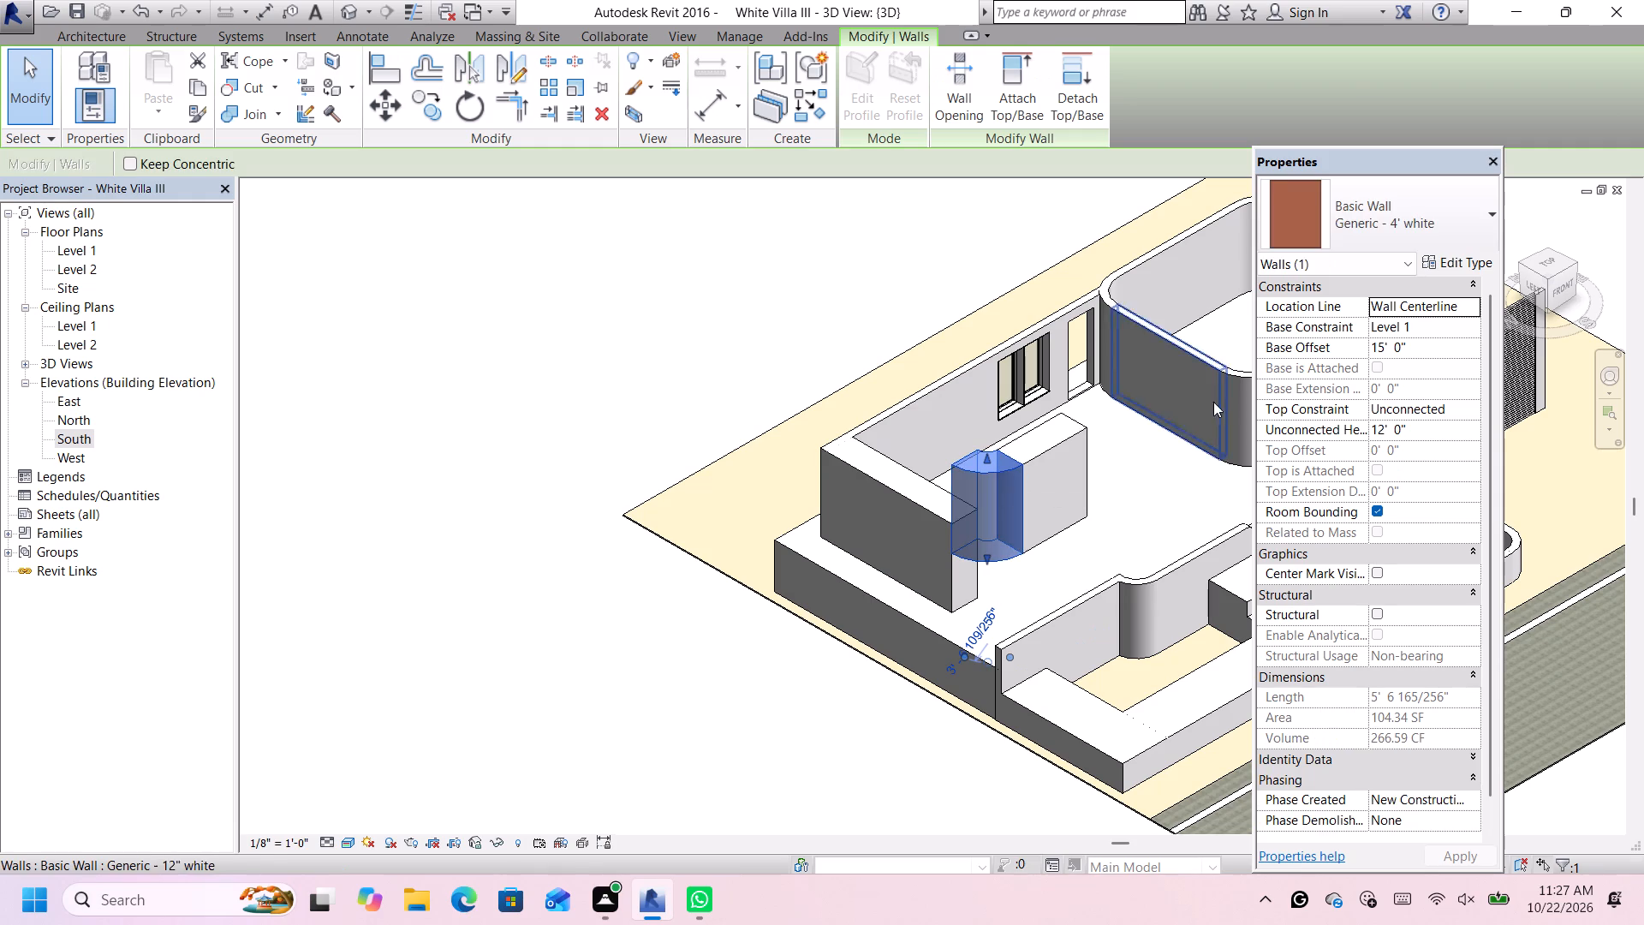
left_click(1414, 348)
key("BackSpace")
key("BackSpace")
key("BackSpace")
key("BackSpace")
key("BackSpace")
key("BackSpace")
key("BackSpace")
key("BackSpace")
key("BackSpace")
key("BackSpace")
key("BackSpace")
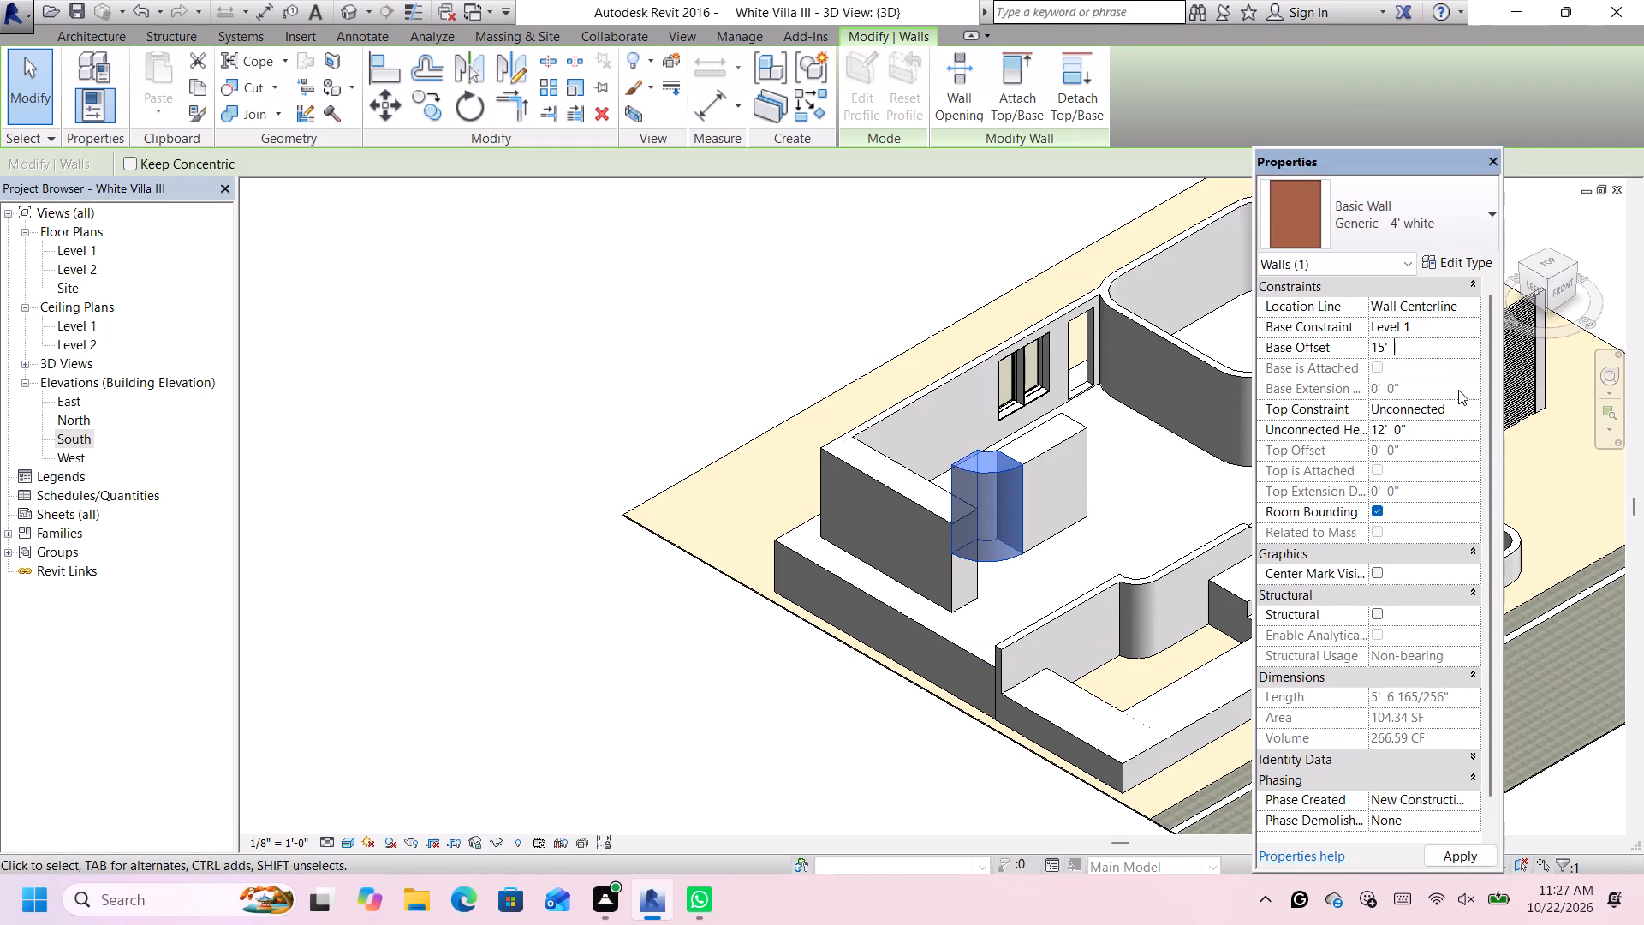
left_click(936, 443)
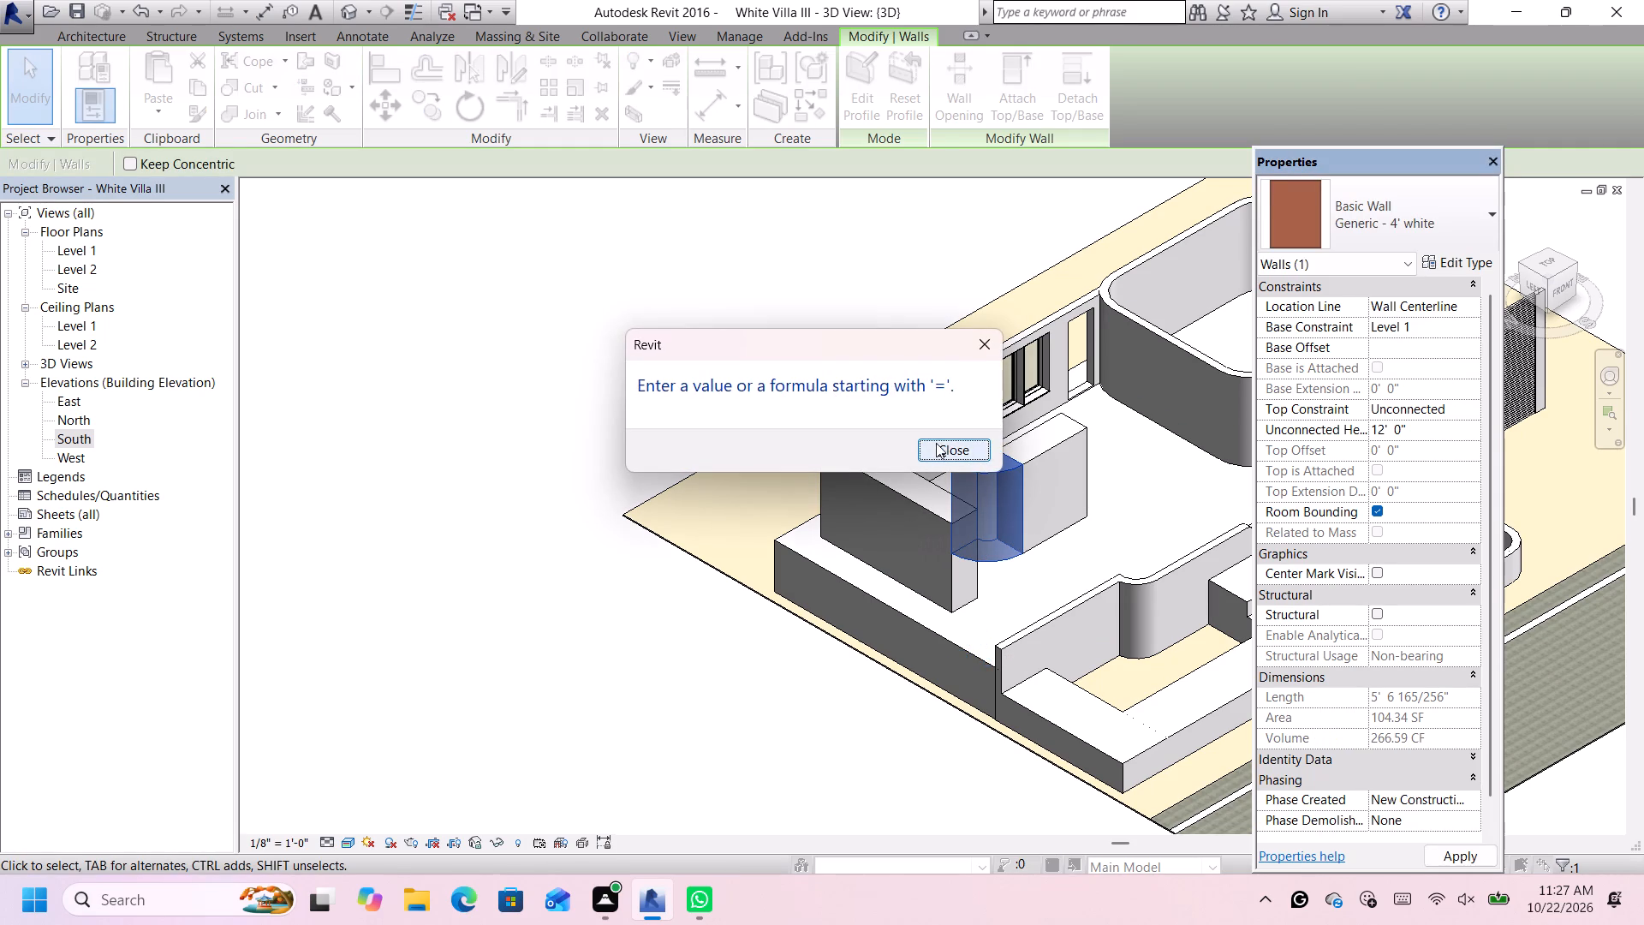
left_click(1431, 337)
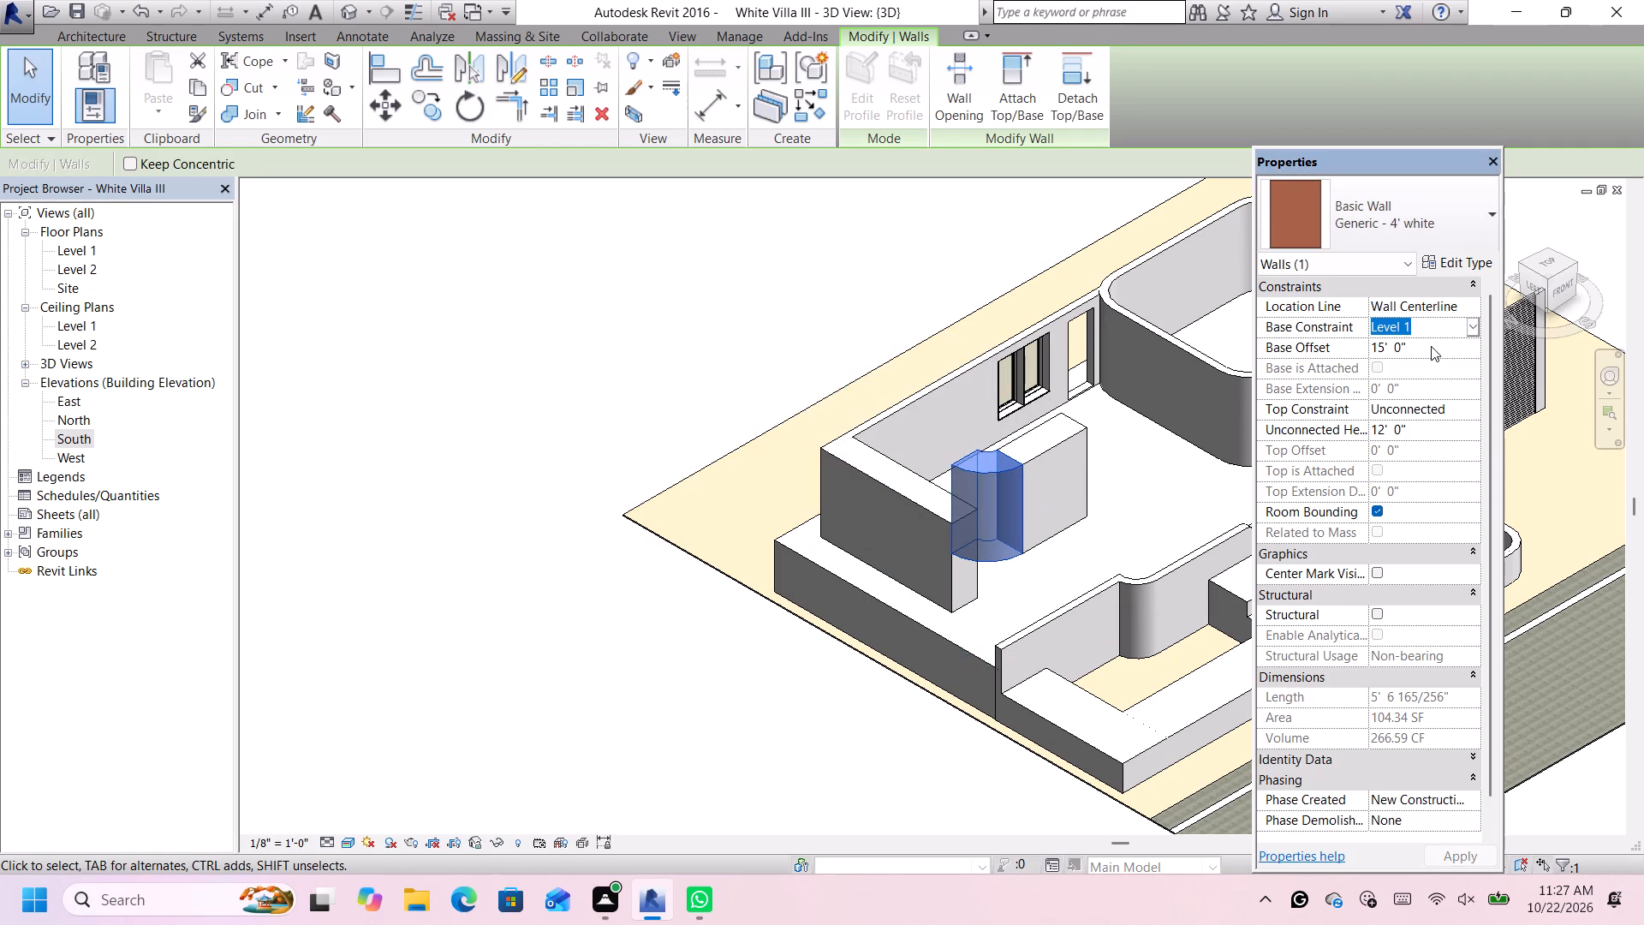
left_click(1432, 334)
left_click(1433, 343)
key("BackSpace")
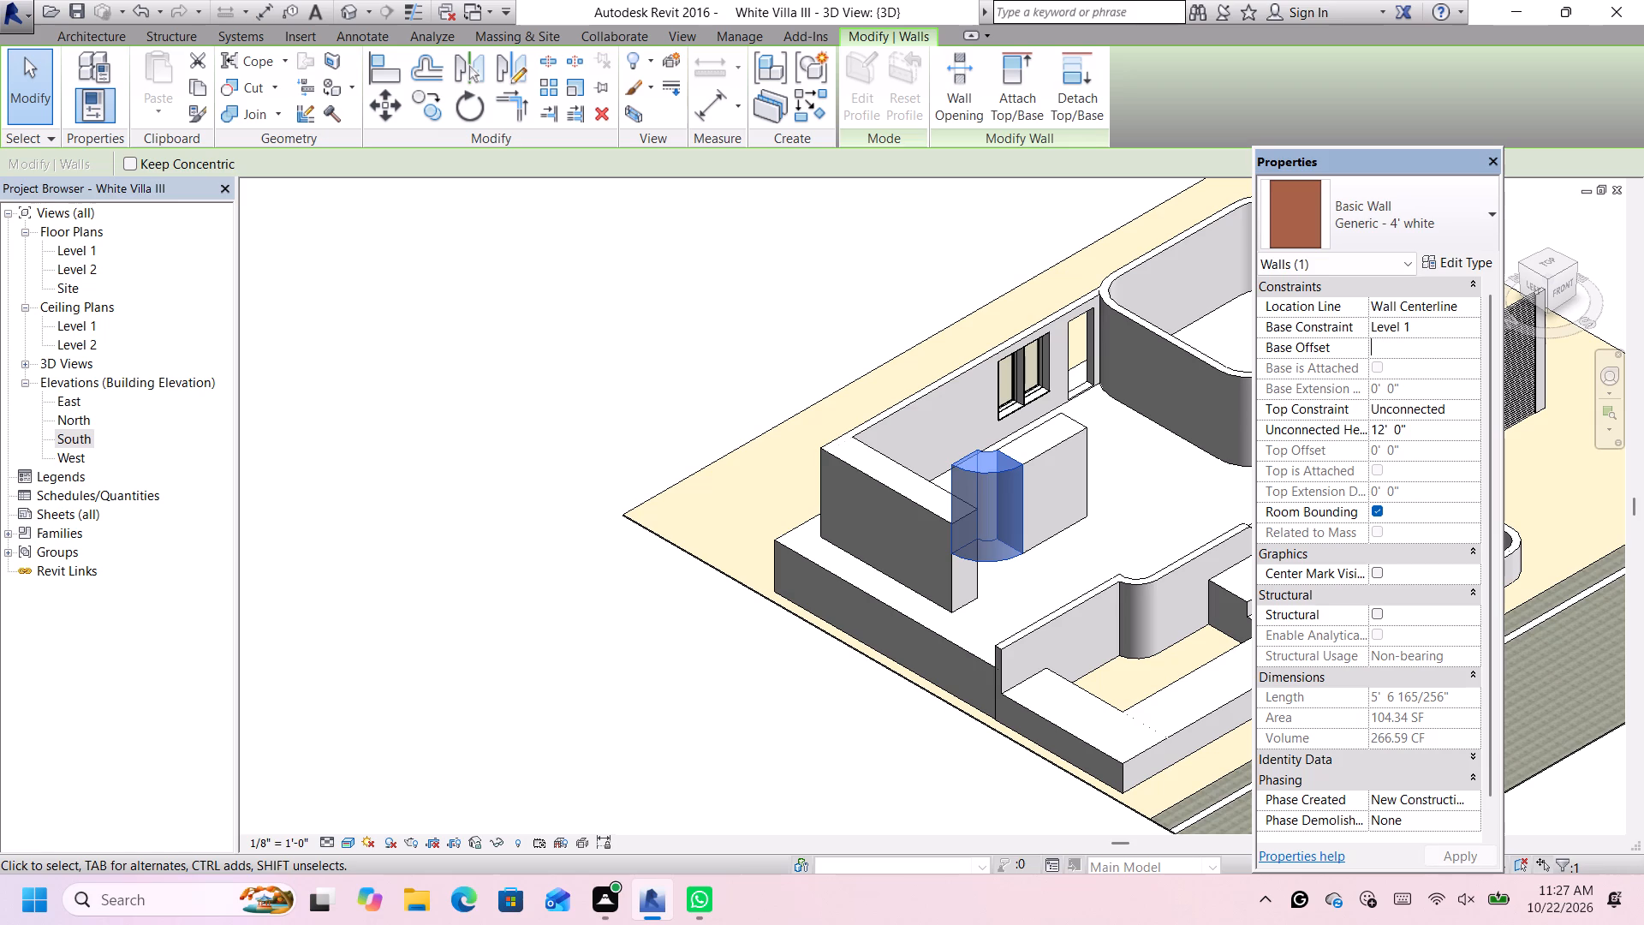
key("7")
key("apostrophe")
key("Return")
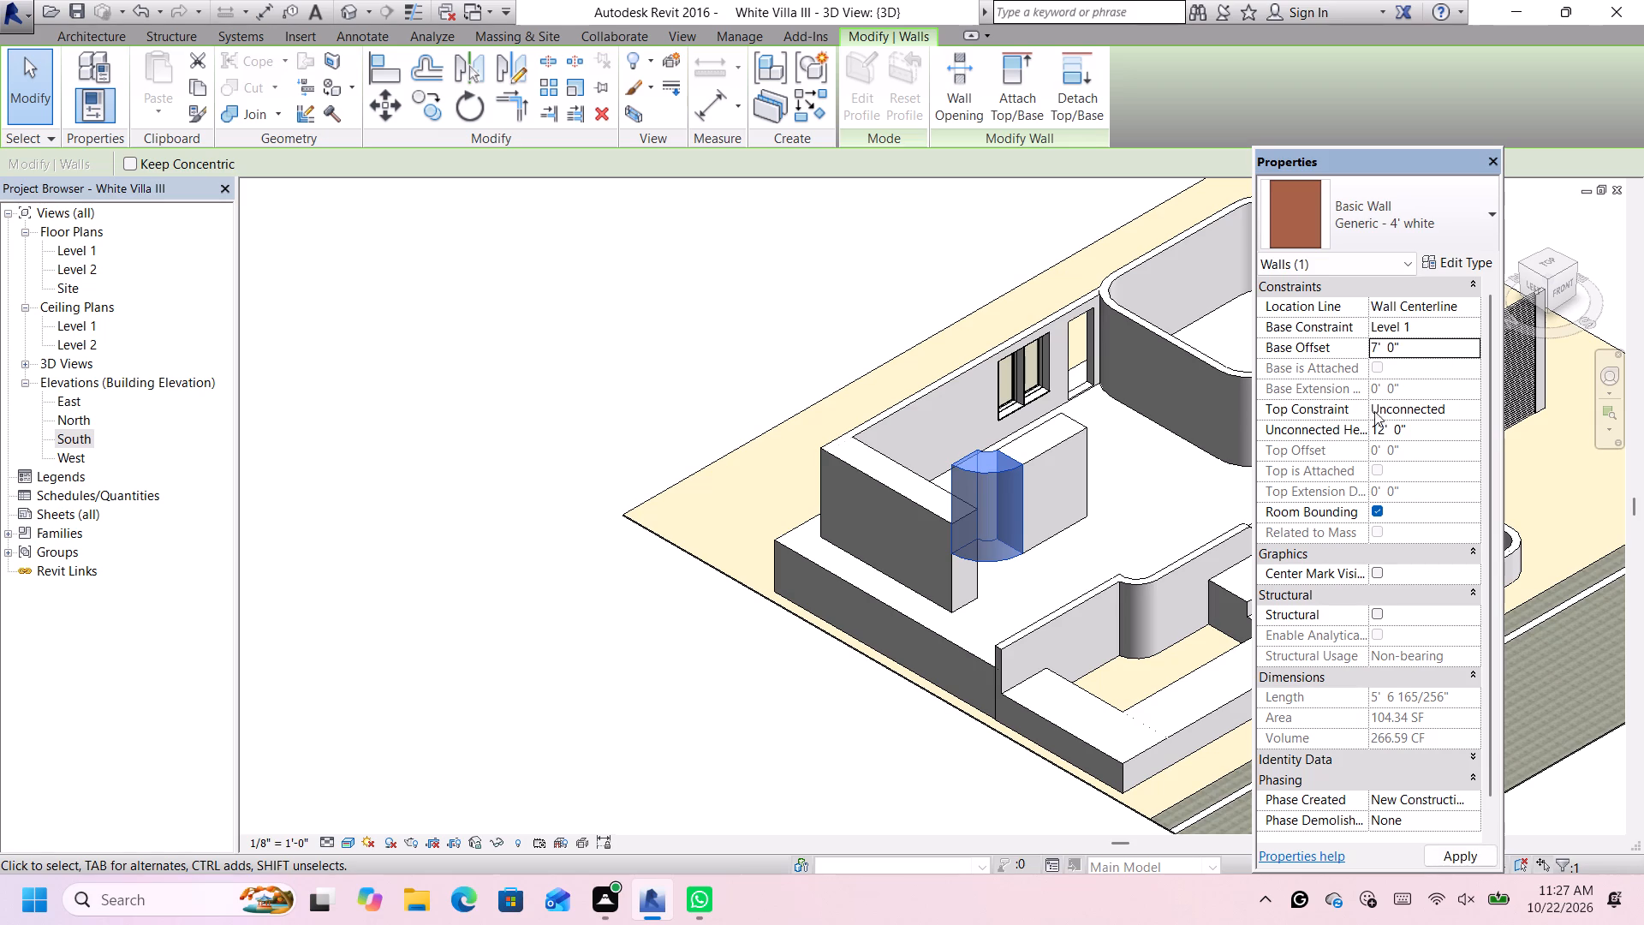
Set the base offset of the short straight east-west segment beyond the curved corner to 7'.
left_click(1019, 456)
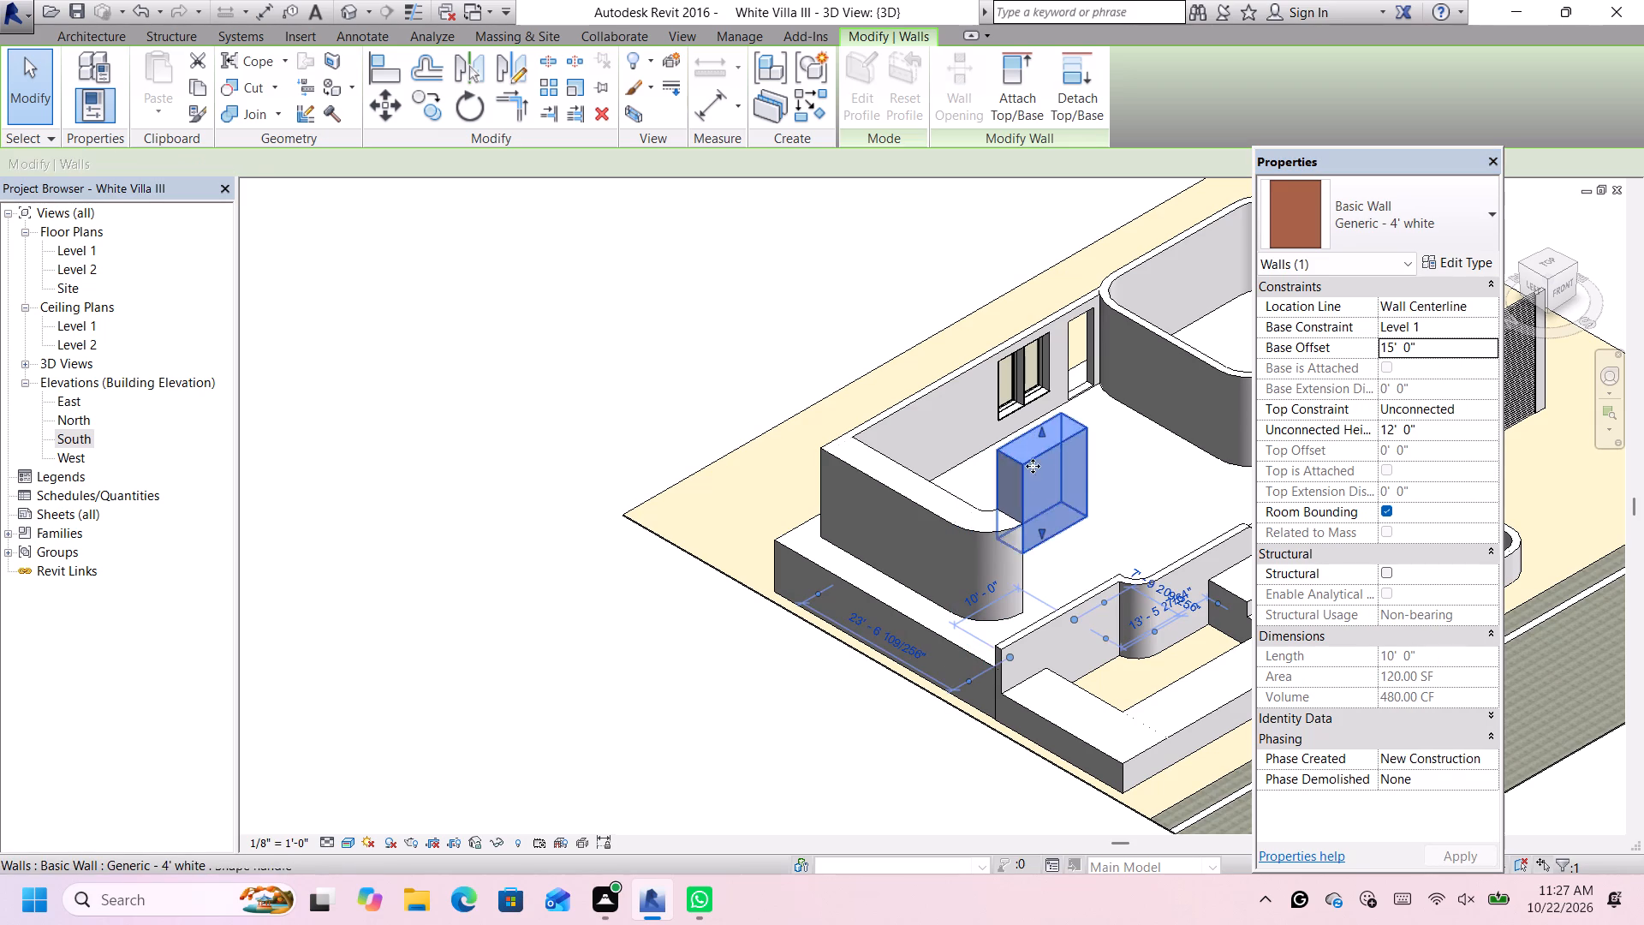
left_click(1464, 346)
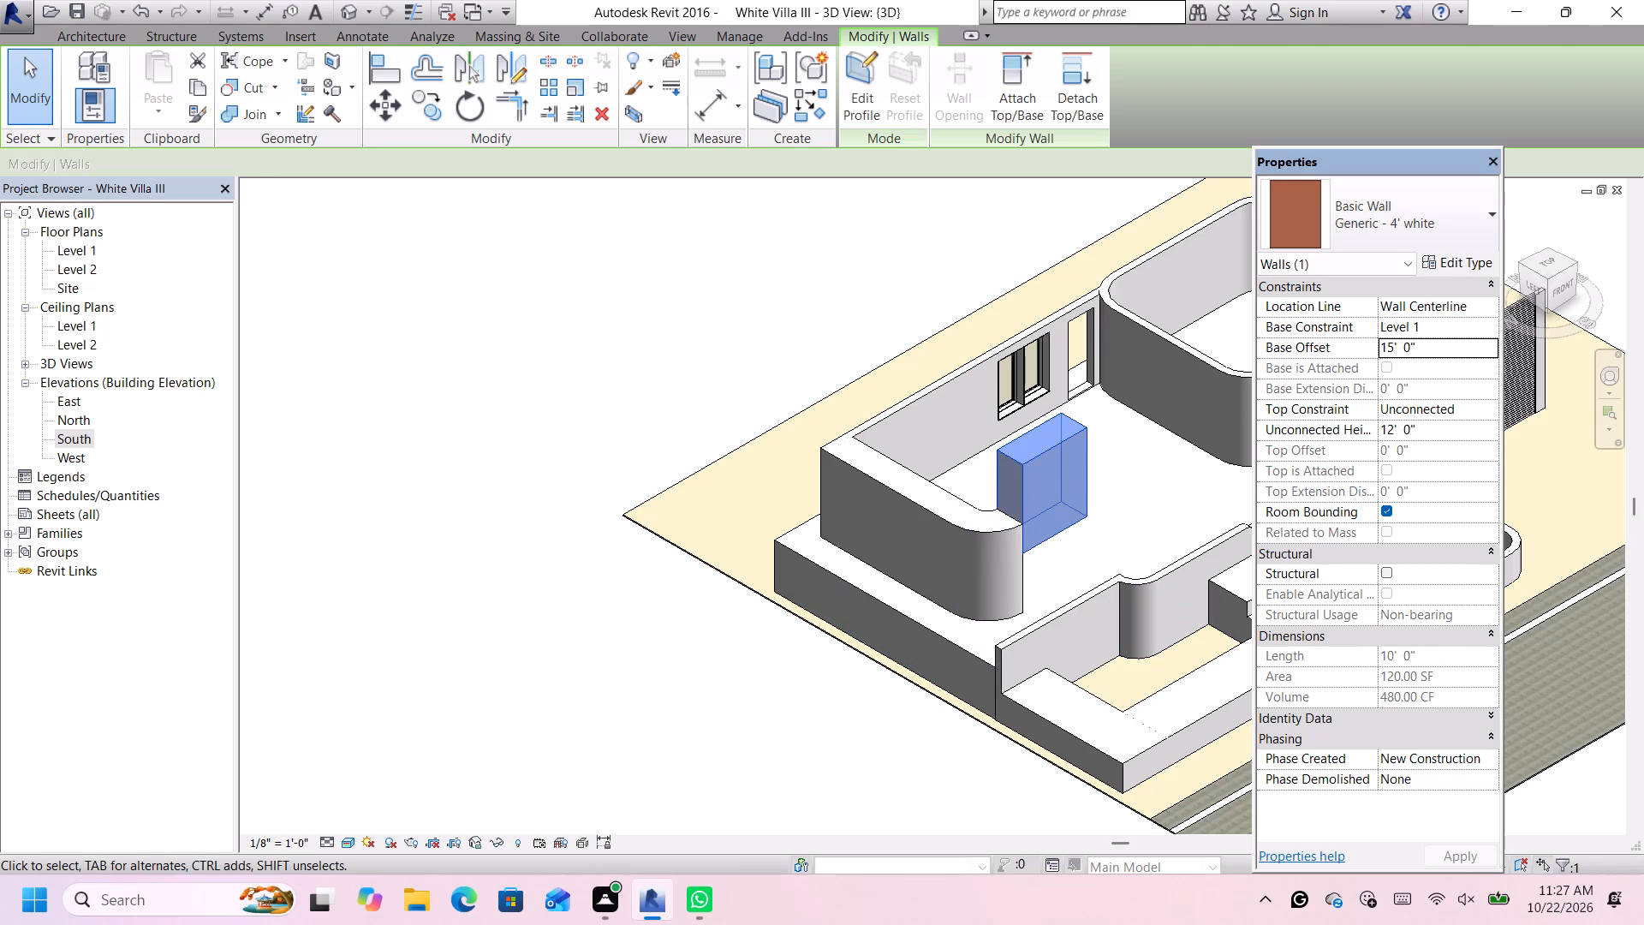
key("BackSpace")
type("7'")
key("Return")
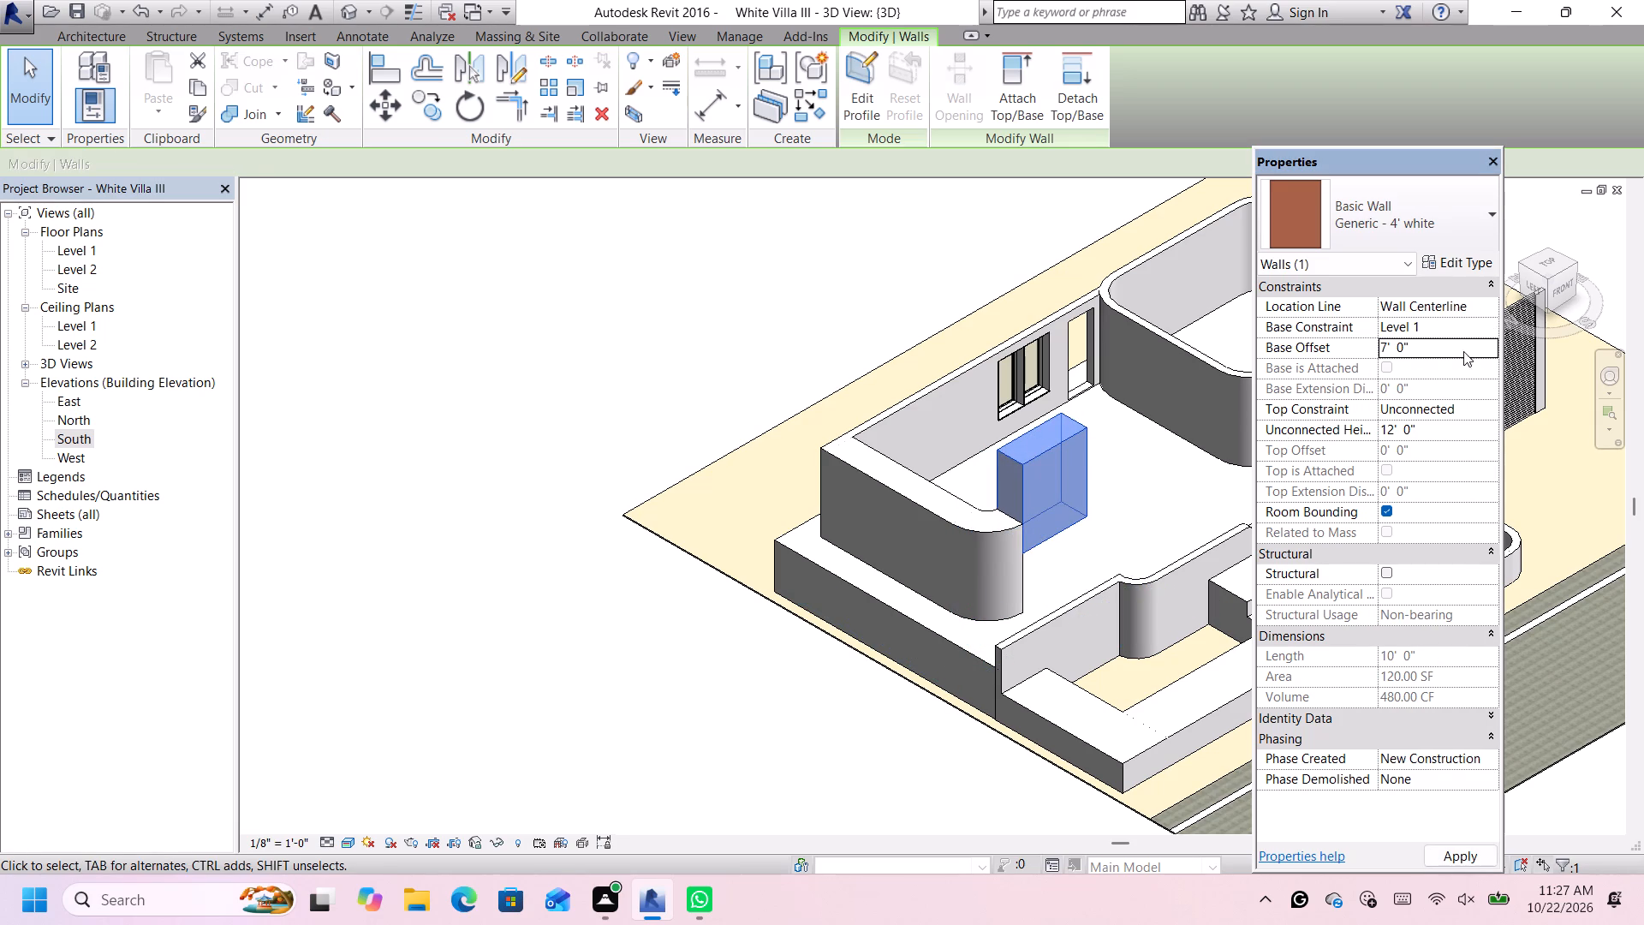
scroll(1149, 498, "down", 4)
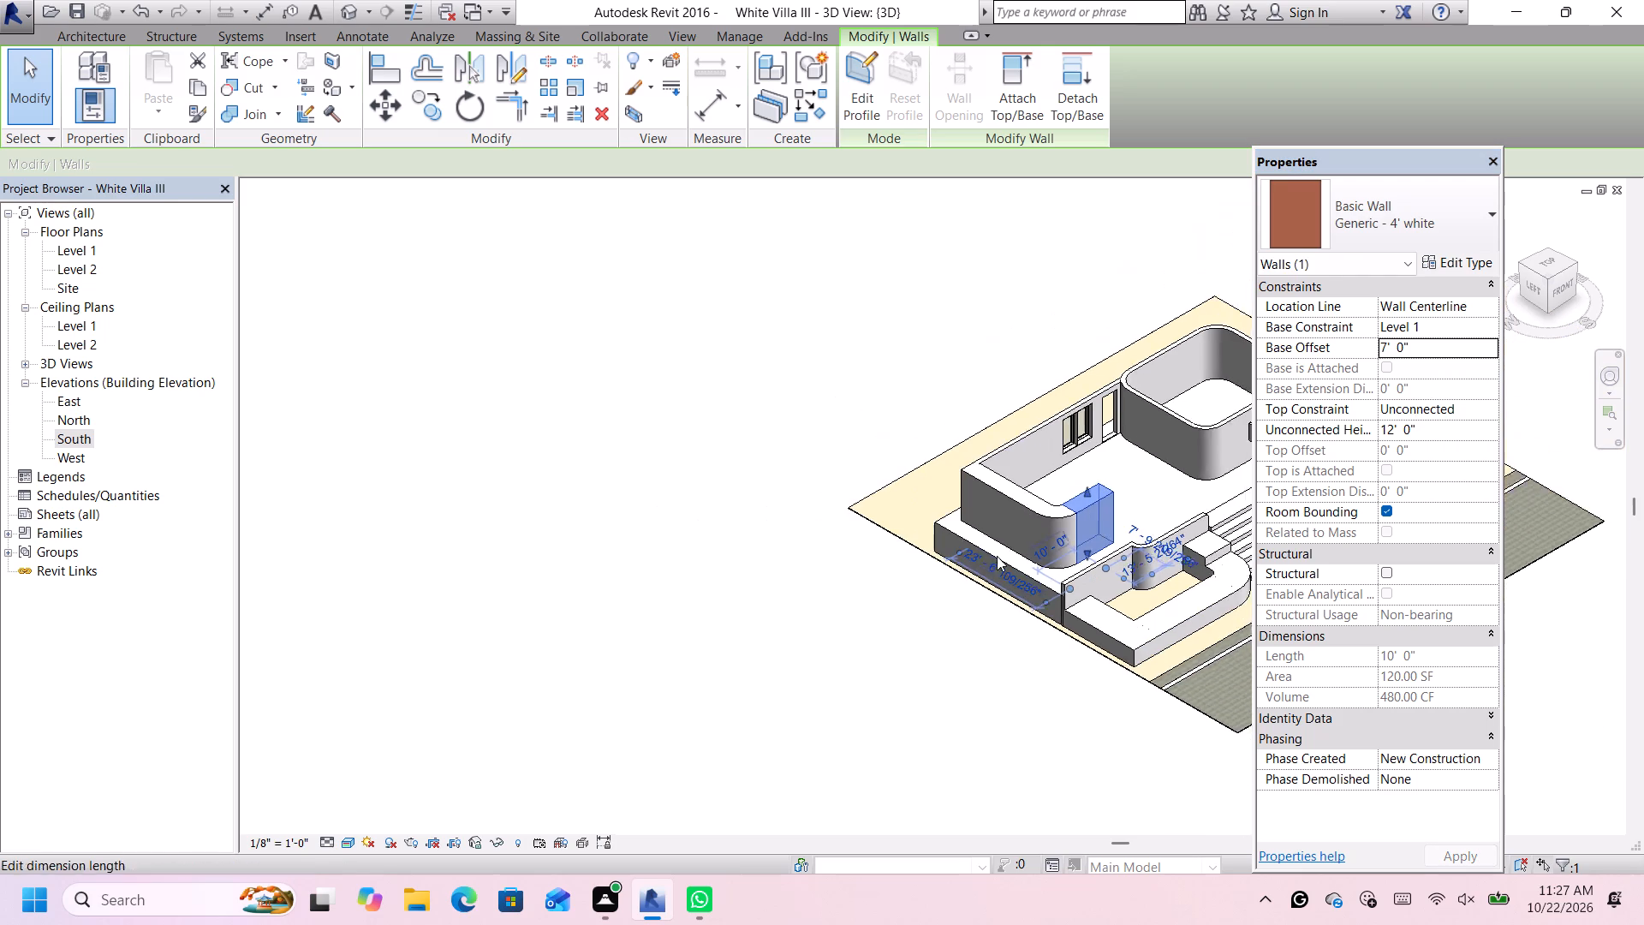
scroll(964, 586, "up", 1)
left_click(947, 665)
Examine the lowered L-shaped wall against the rest of the villa from the front and from low angles.
scroll(985, 639, "down", 6)
scroll(1223, 504, "up", 2)
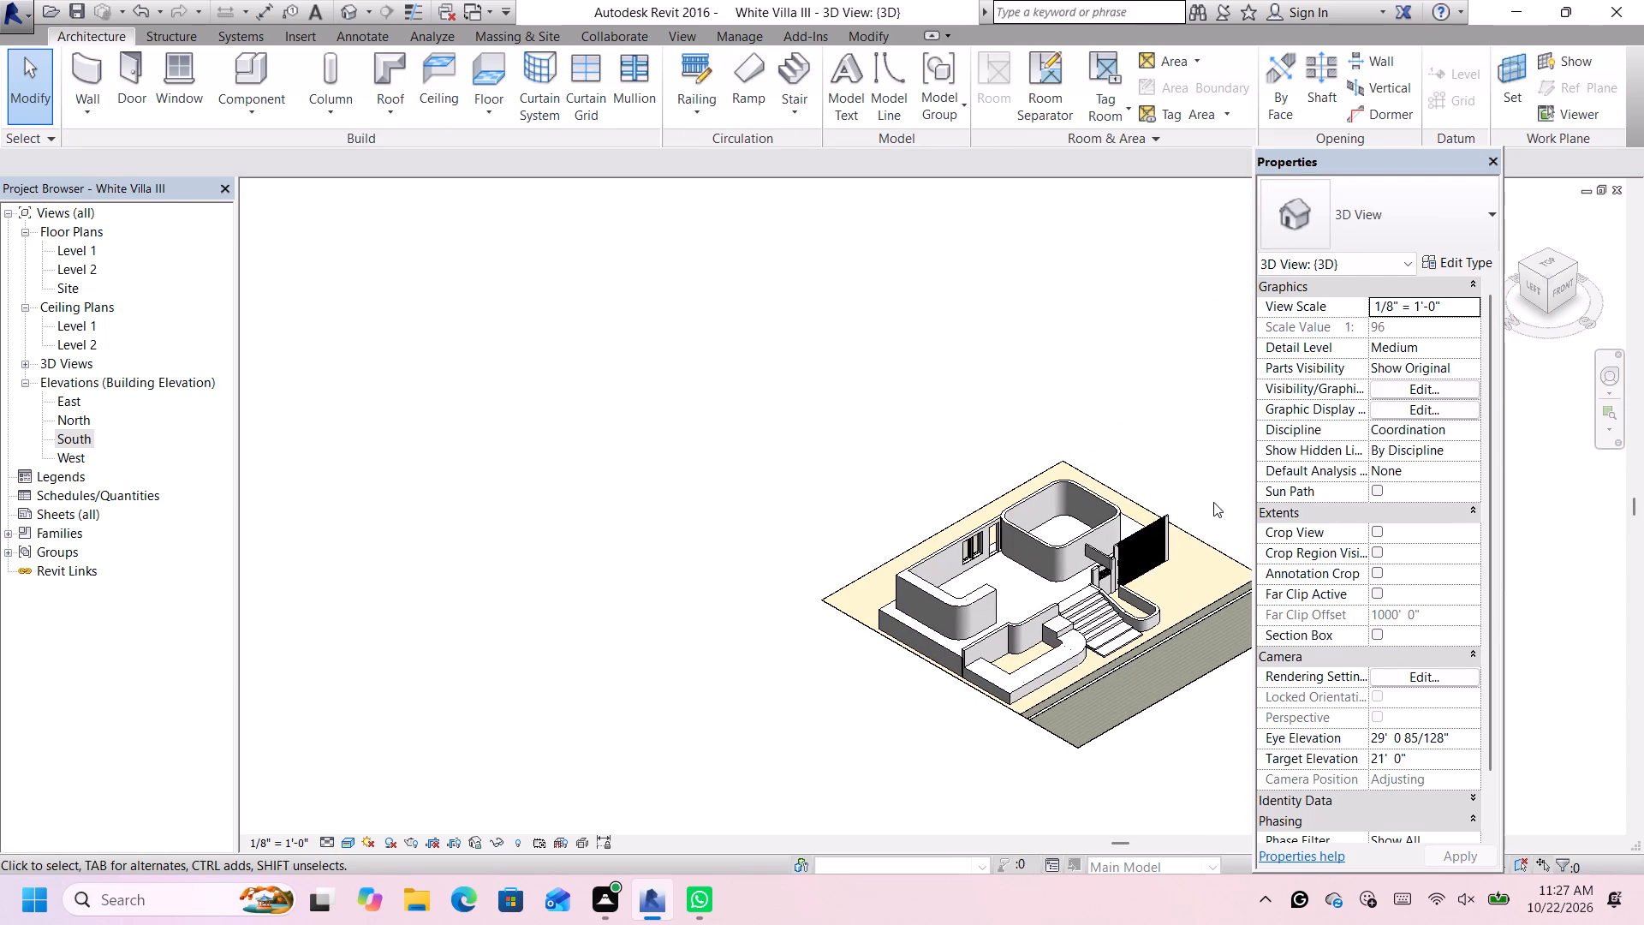
middle_click_drag(1215, 504, 1081, 466)
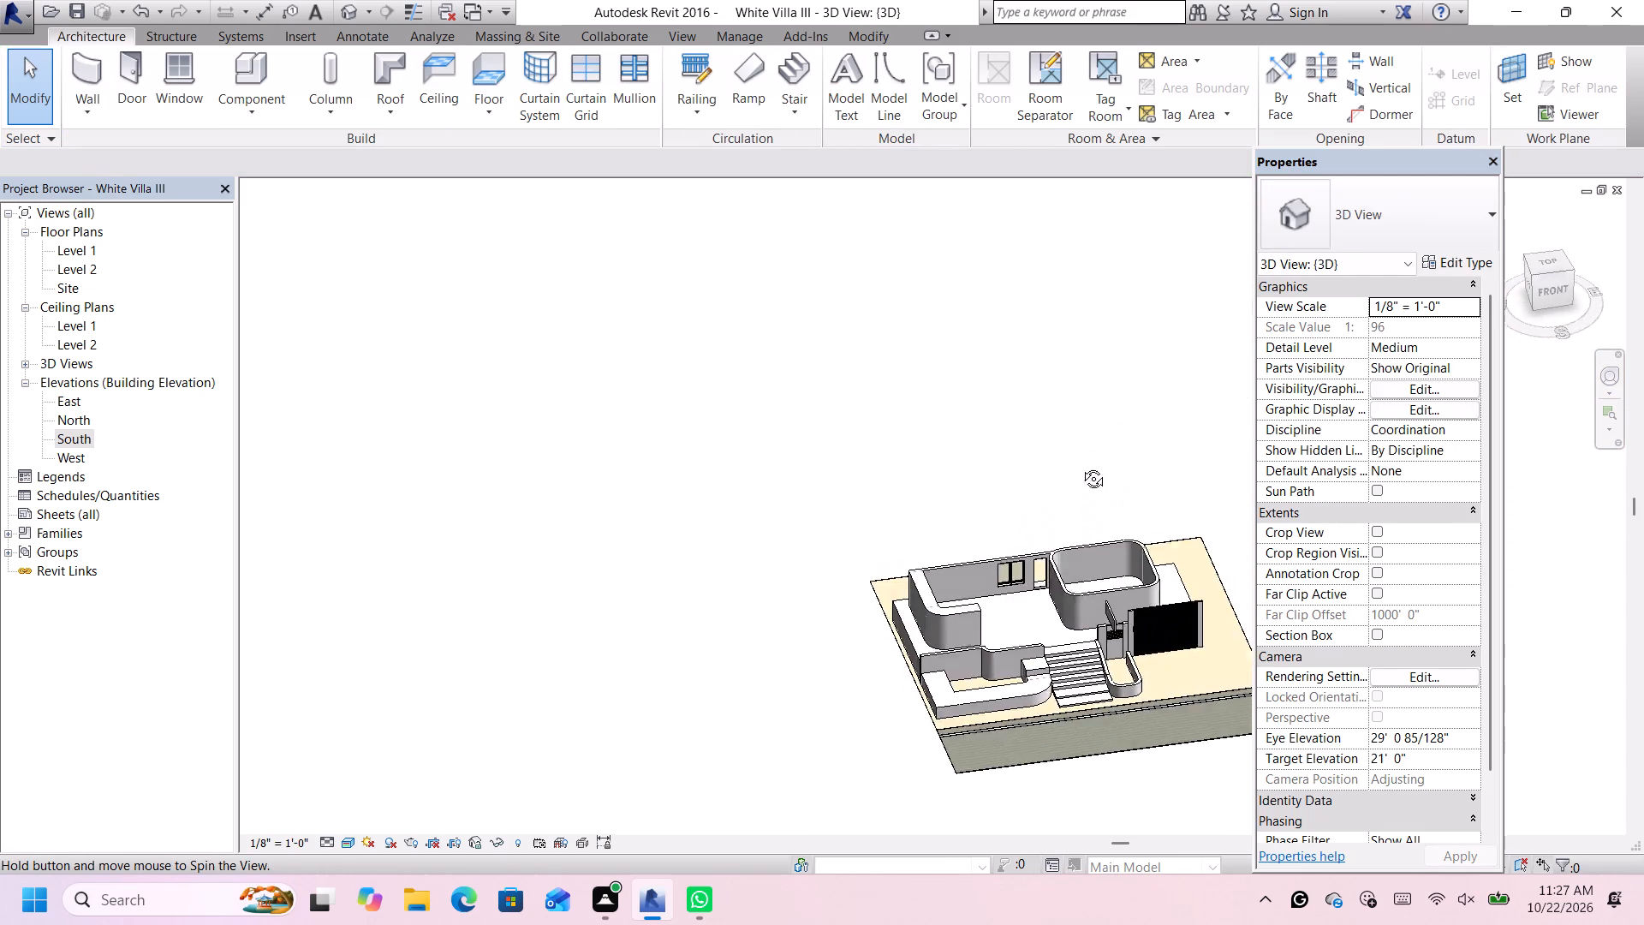
middle_click_drag(1081, 466, 1063, 391)
middle_click_drag(1118, 759, 1119, 755, "shift")
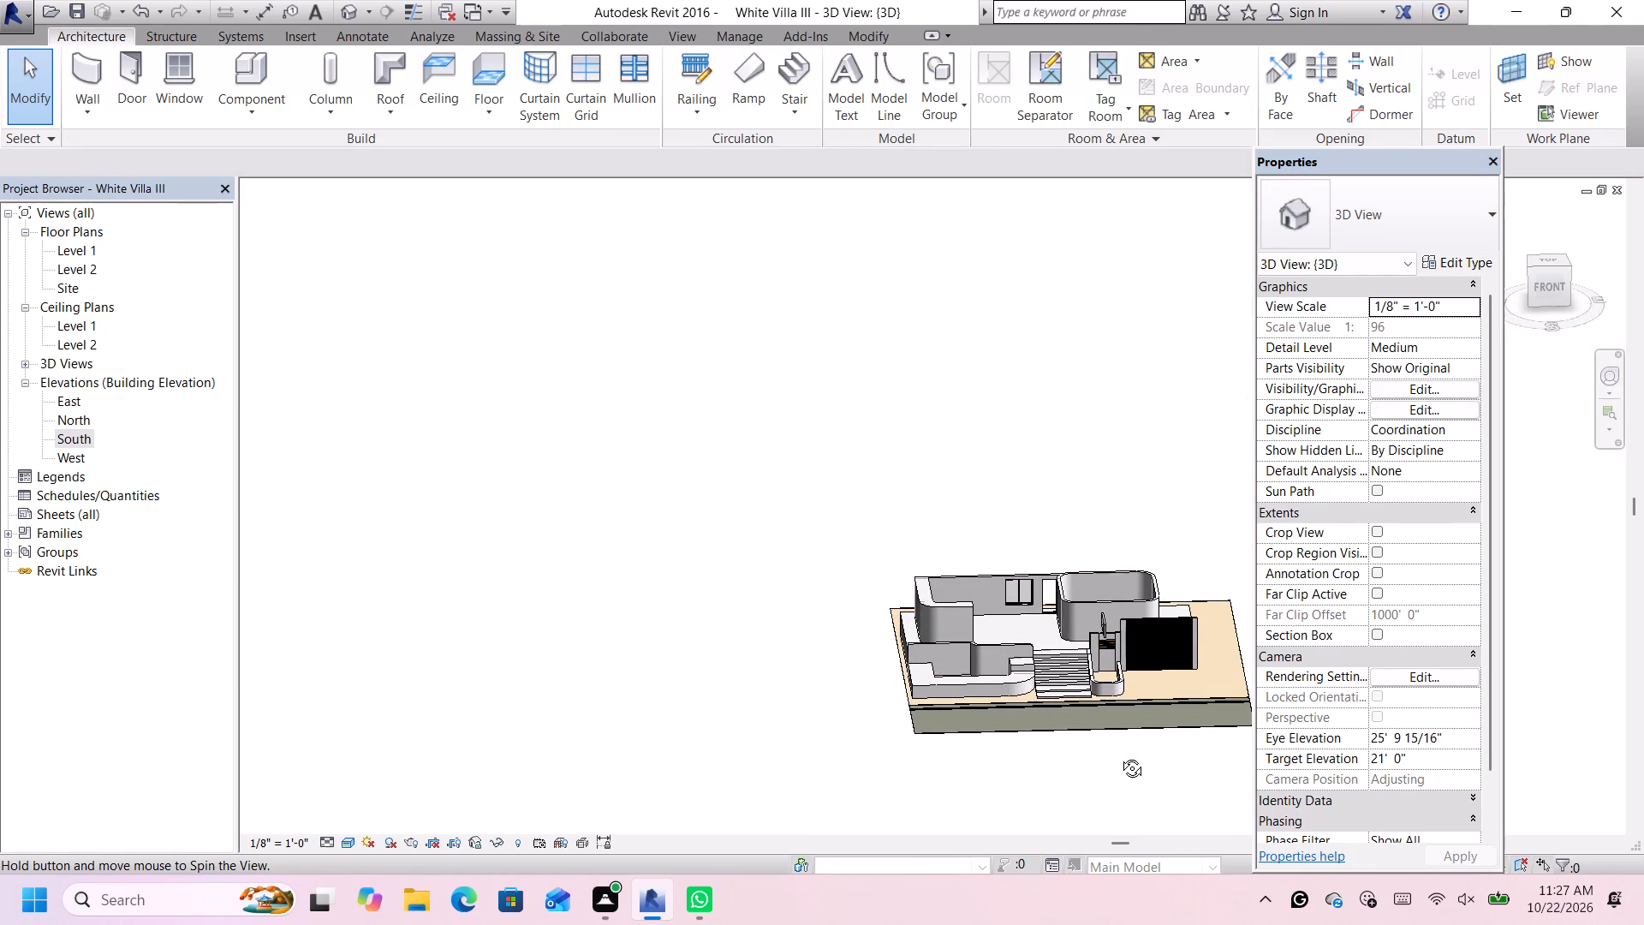
middle_click_drag(1119, 755, 1110, 634, "shift")
middle_click_drag(1108, 633, 1046, 588, "shift")
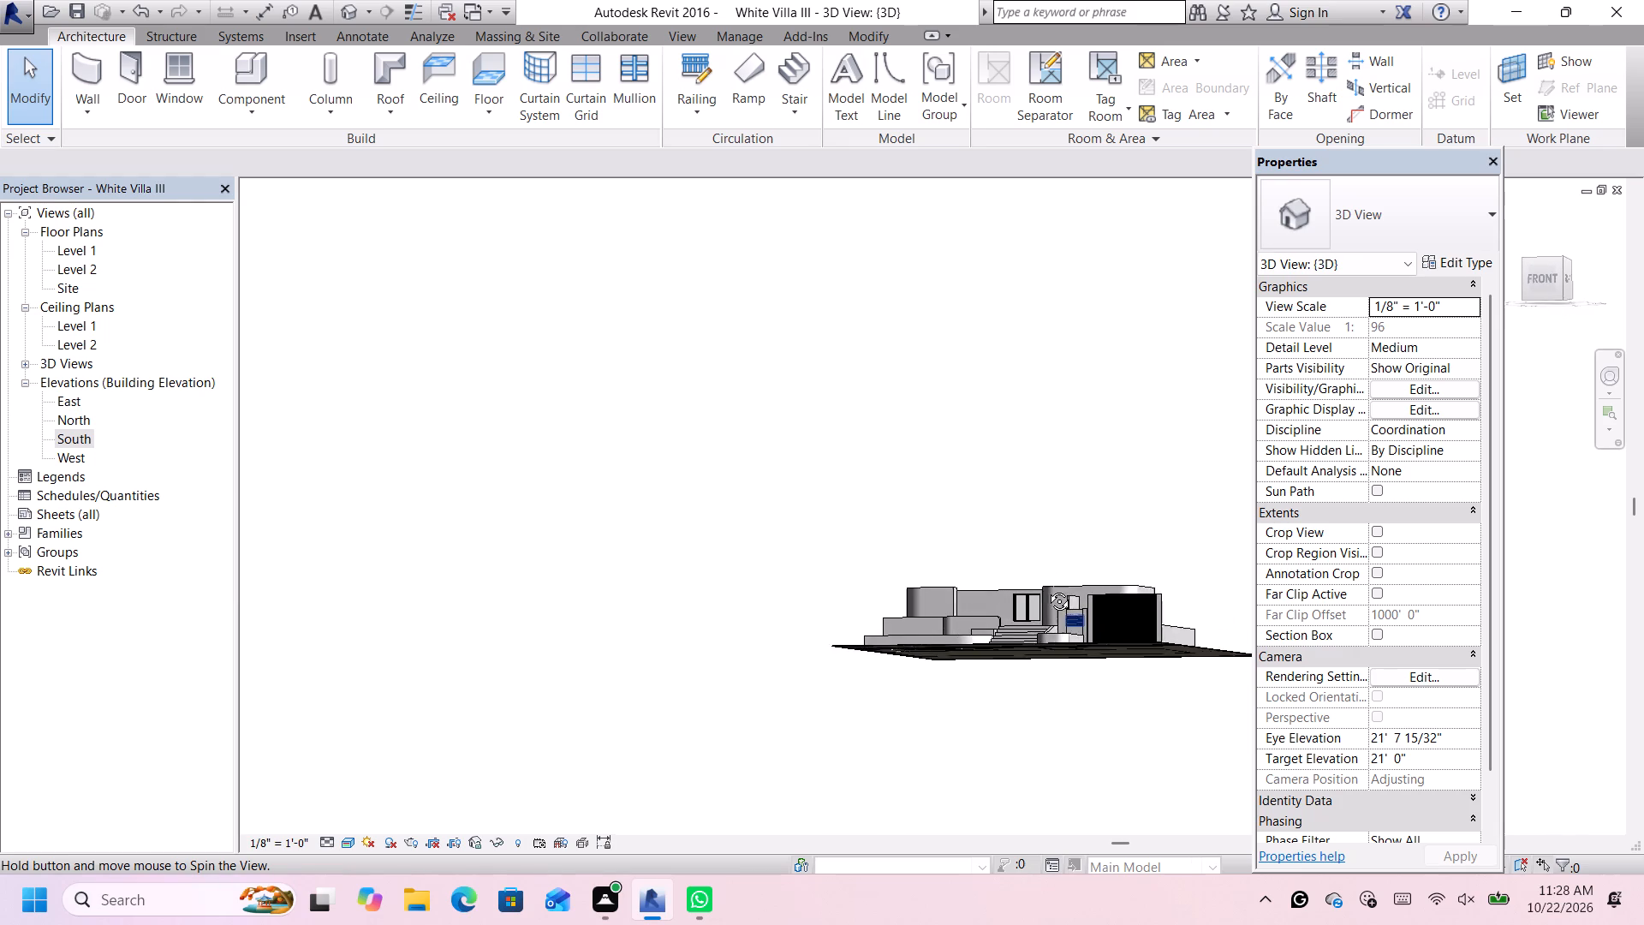
middle_click_drag(1046, 588, 1063, 654, "shift")
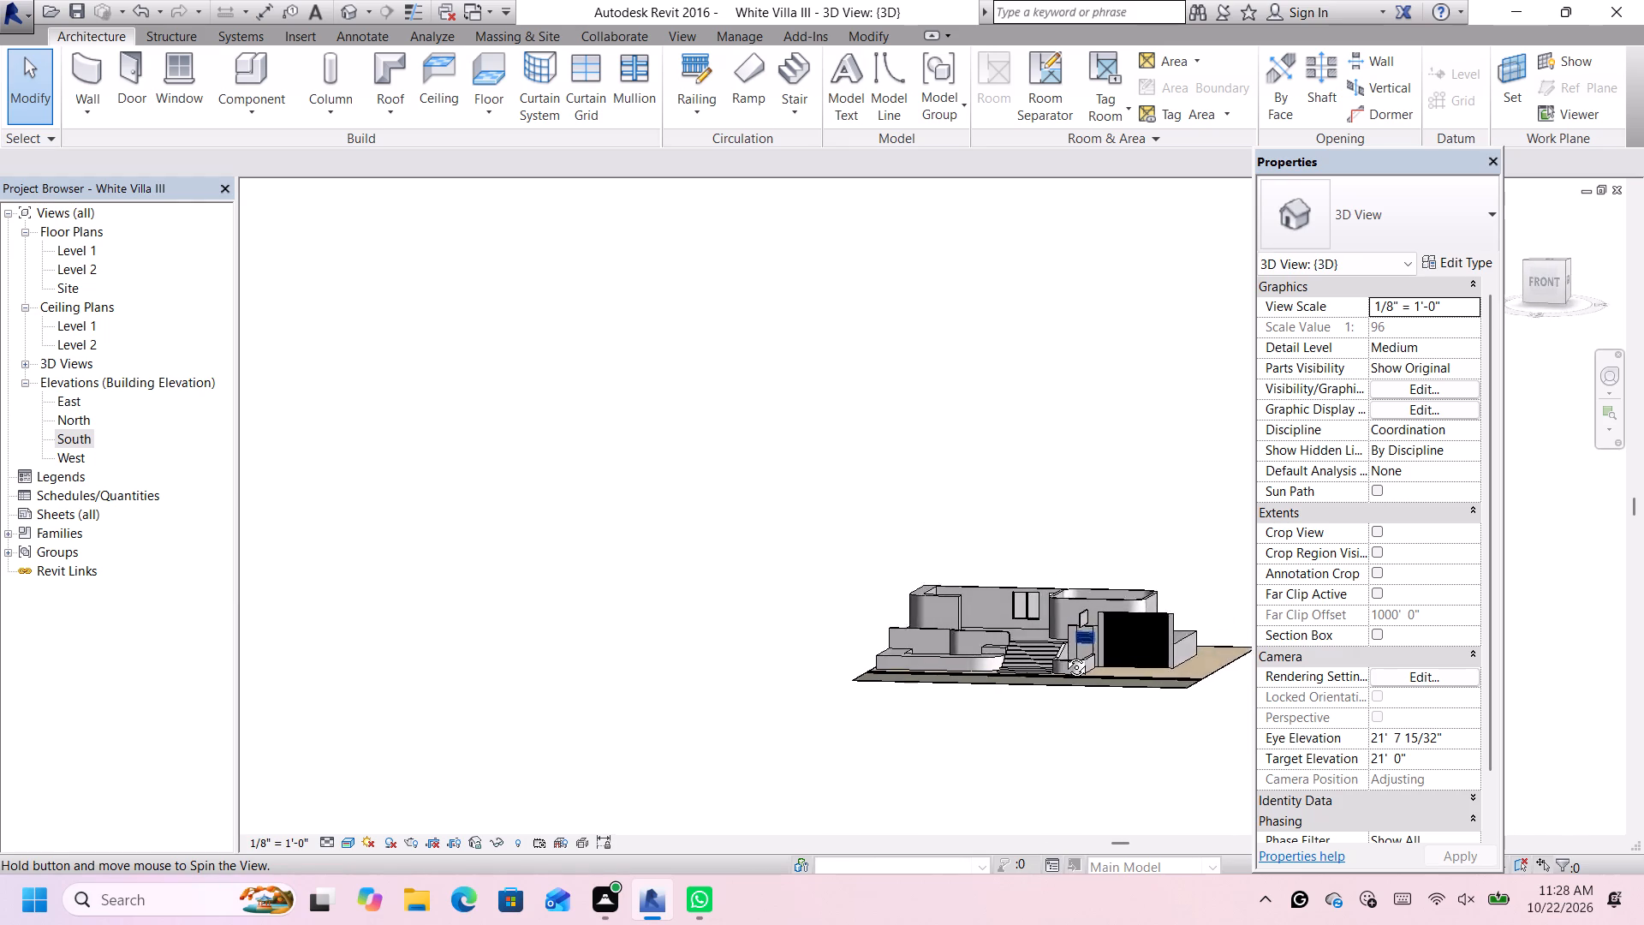
middle_click_drag(1063, 654, 1056, 659, "shift")
Nudge the 20' north-south thick white wall about 1' west toward the floor slab's outer edge.
scroll(914, 577, "up", 3)
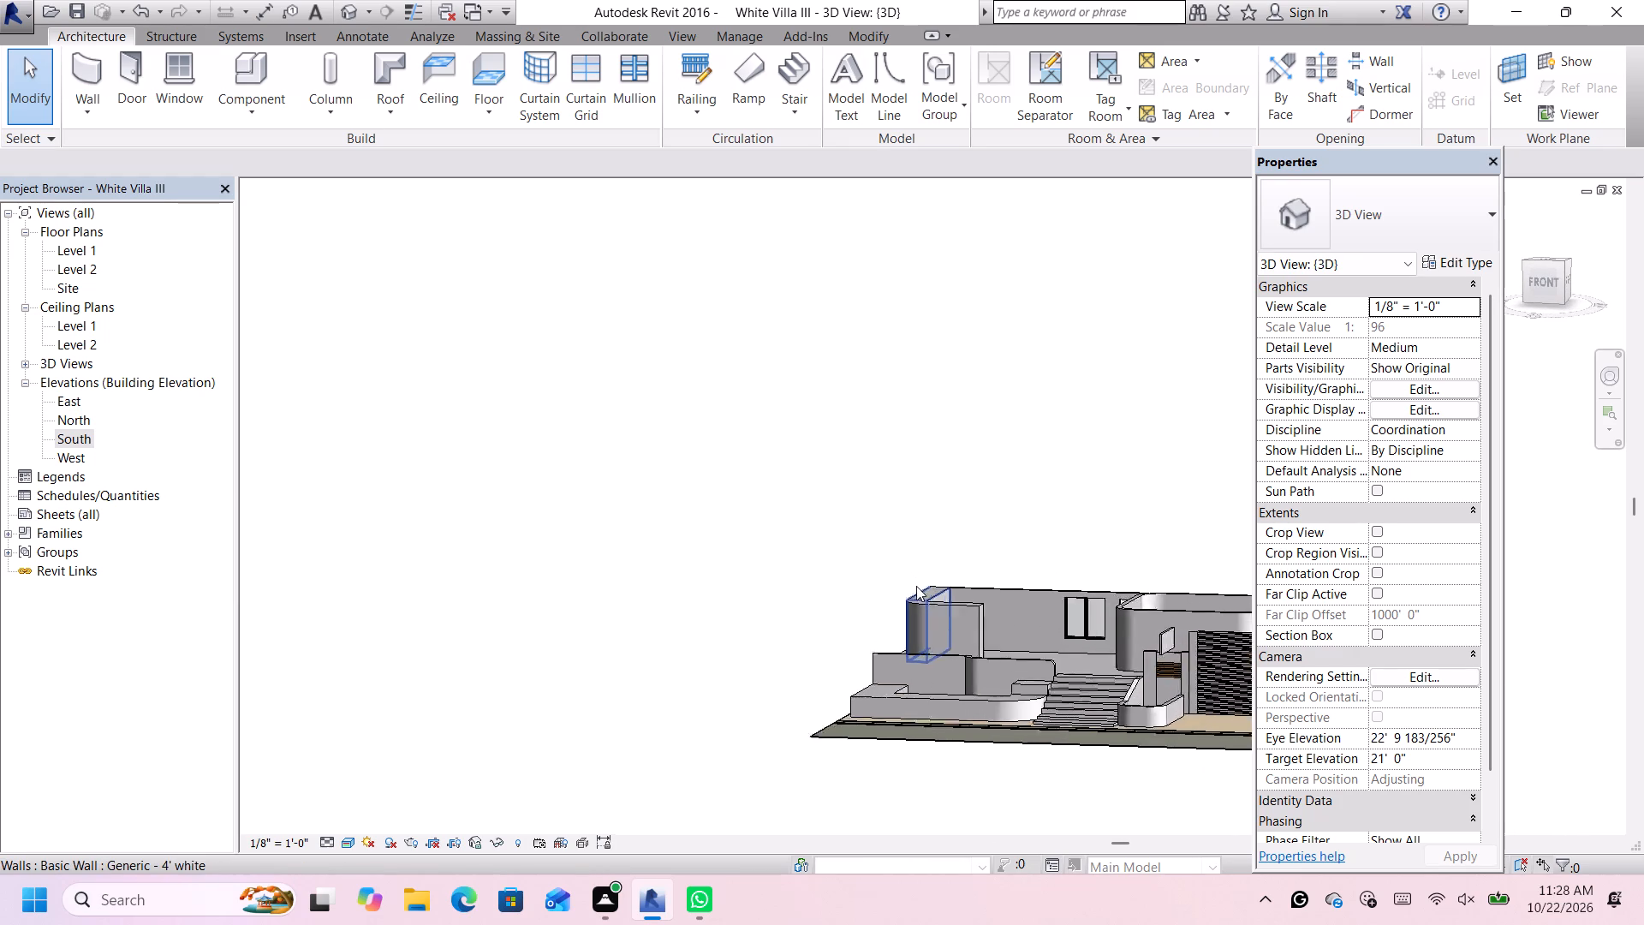
scroll(916, 586, "up", 2)
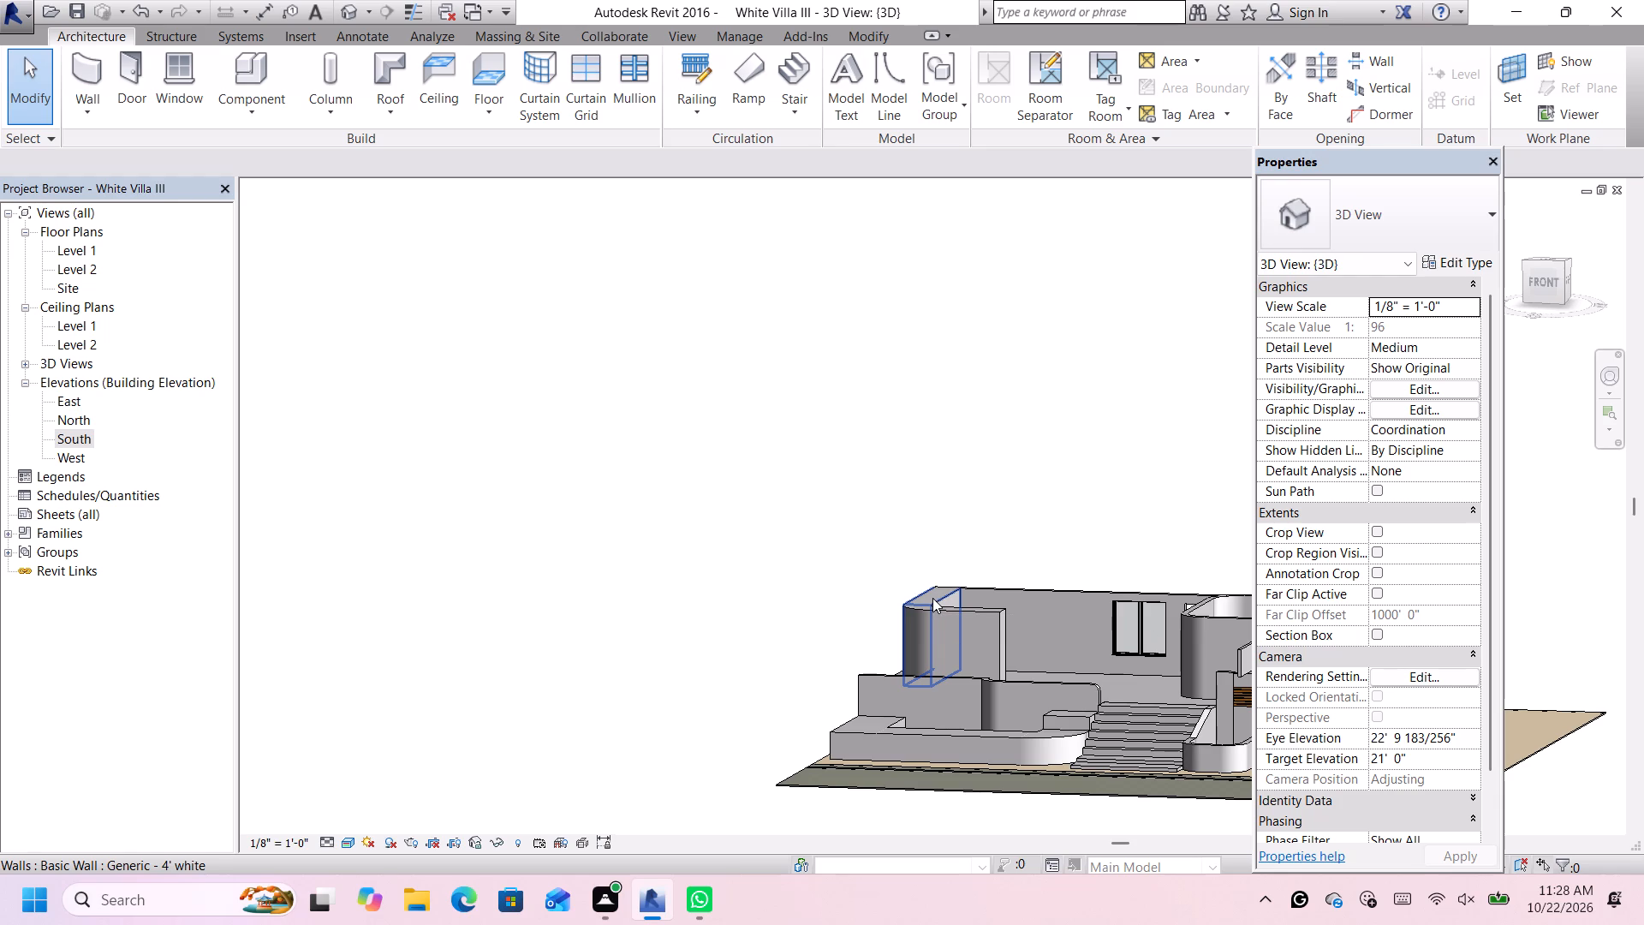
left_click(932, 598)
key("Left")
key("Left")
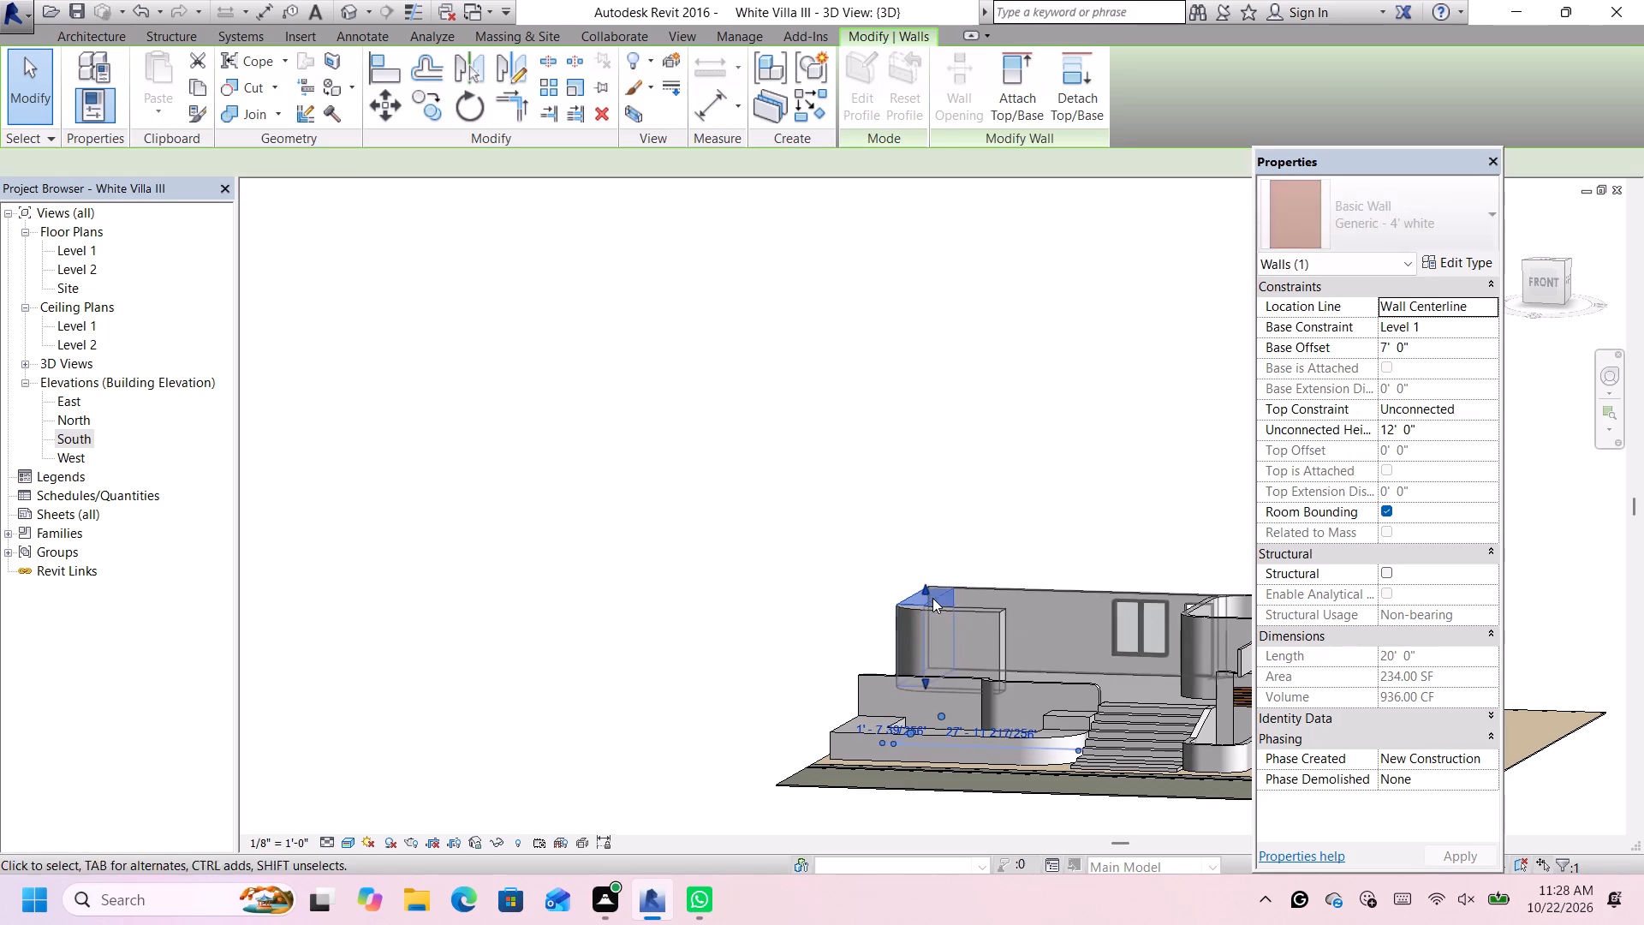
key("Left")
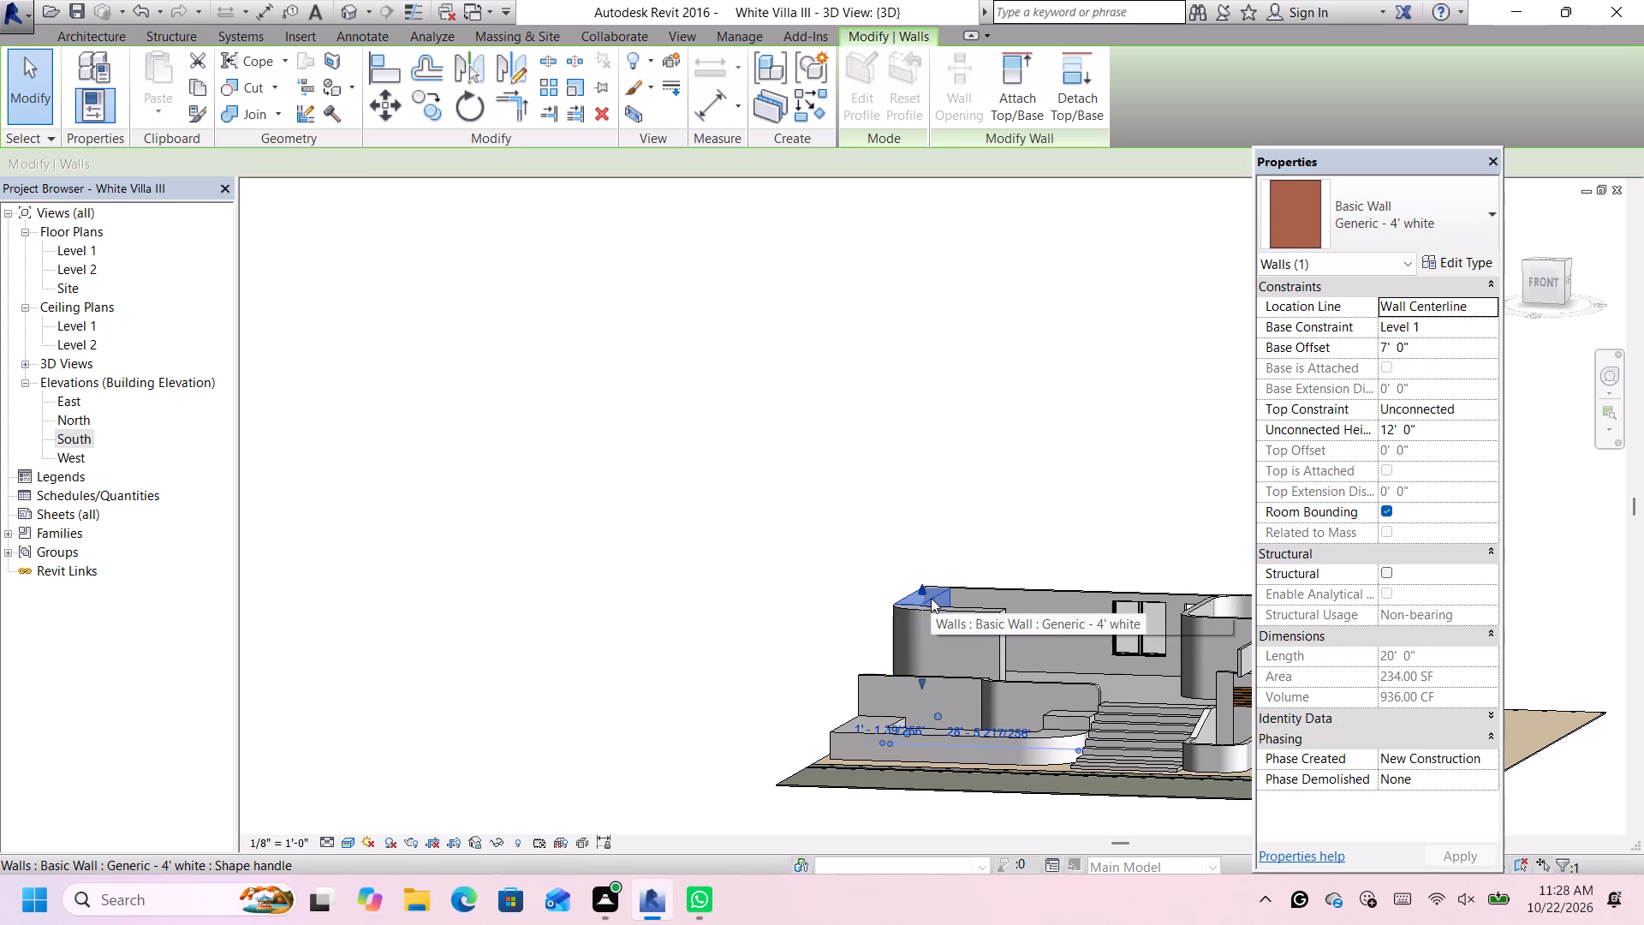
key("Right")
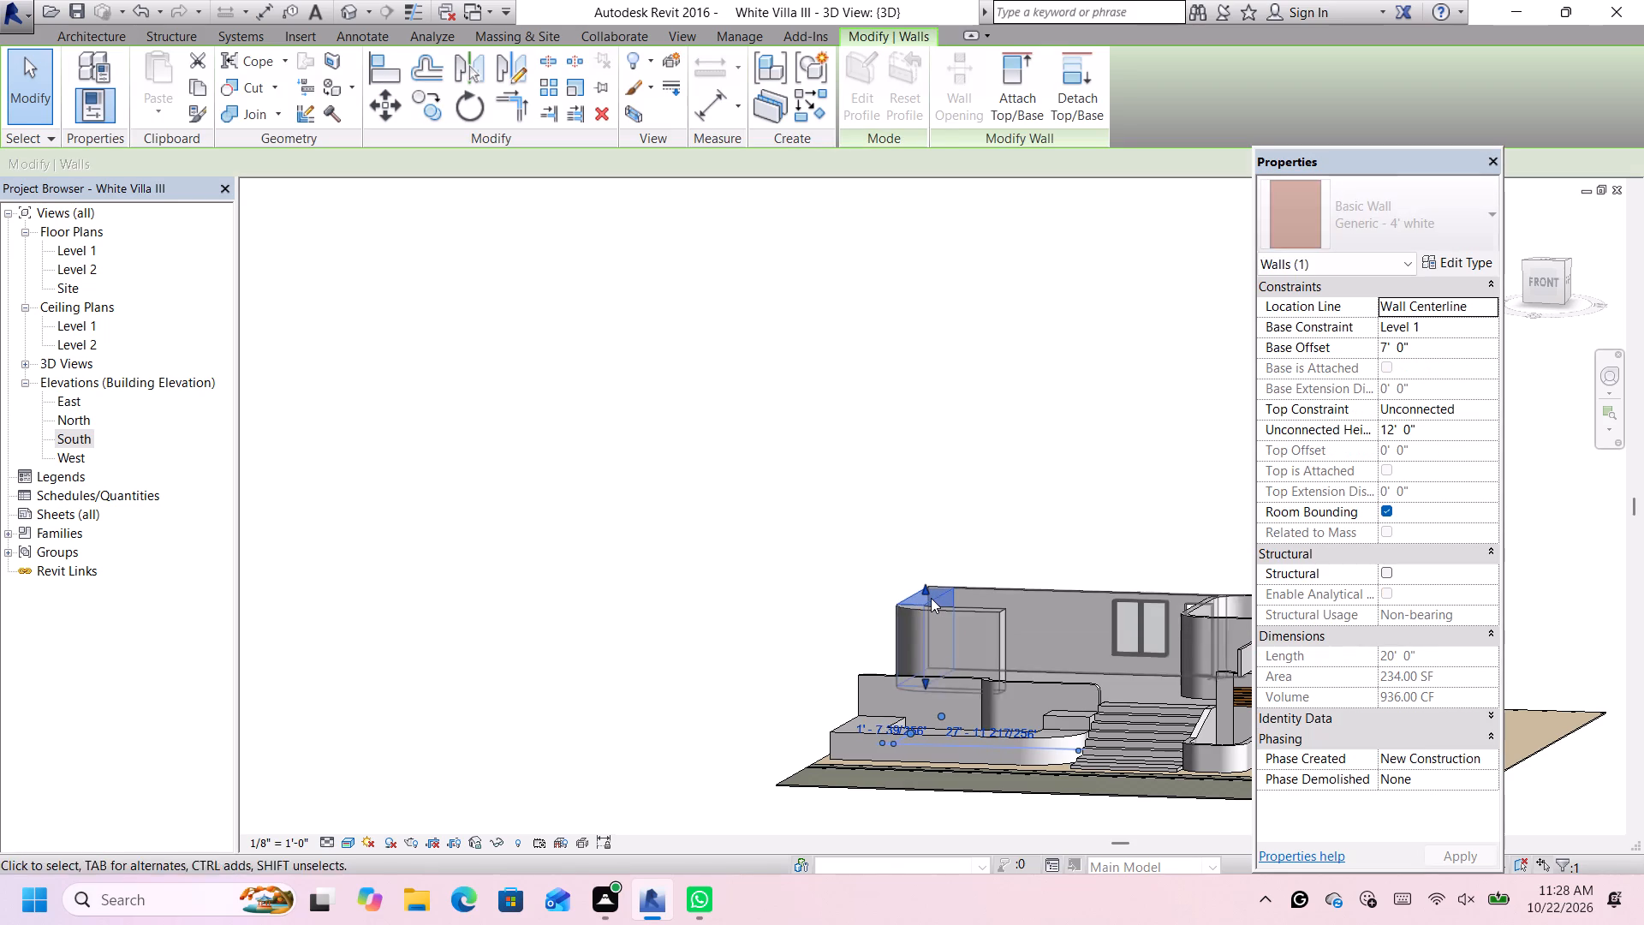
left_click(970, 505)
Nudge the 20' north-south wall about 1' farther west, working from a higher front view.
scroll(970, 505, "down", 6)
middle_click_drag(976, 495, 976, 496)
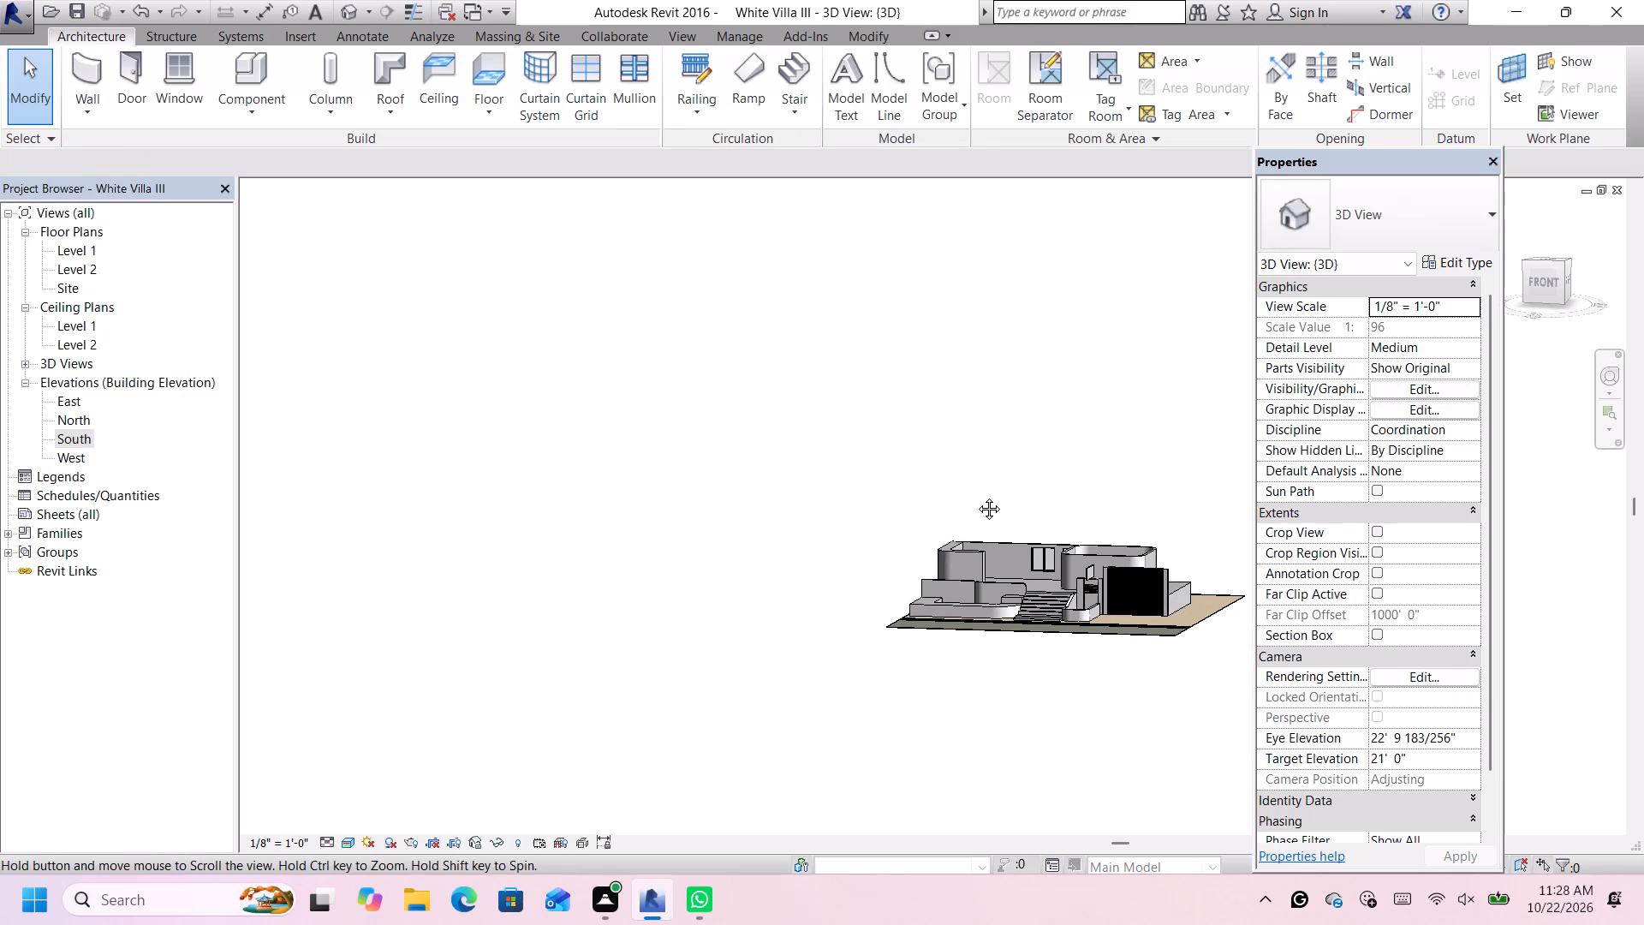
middle_click_drag(976, 496, 1058, 656)
scroll(1005, 583, "up", 4)
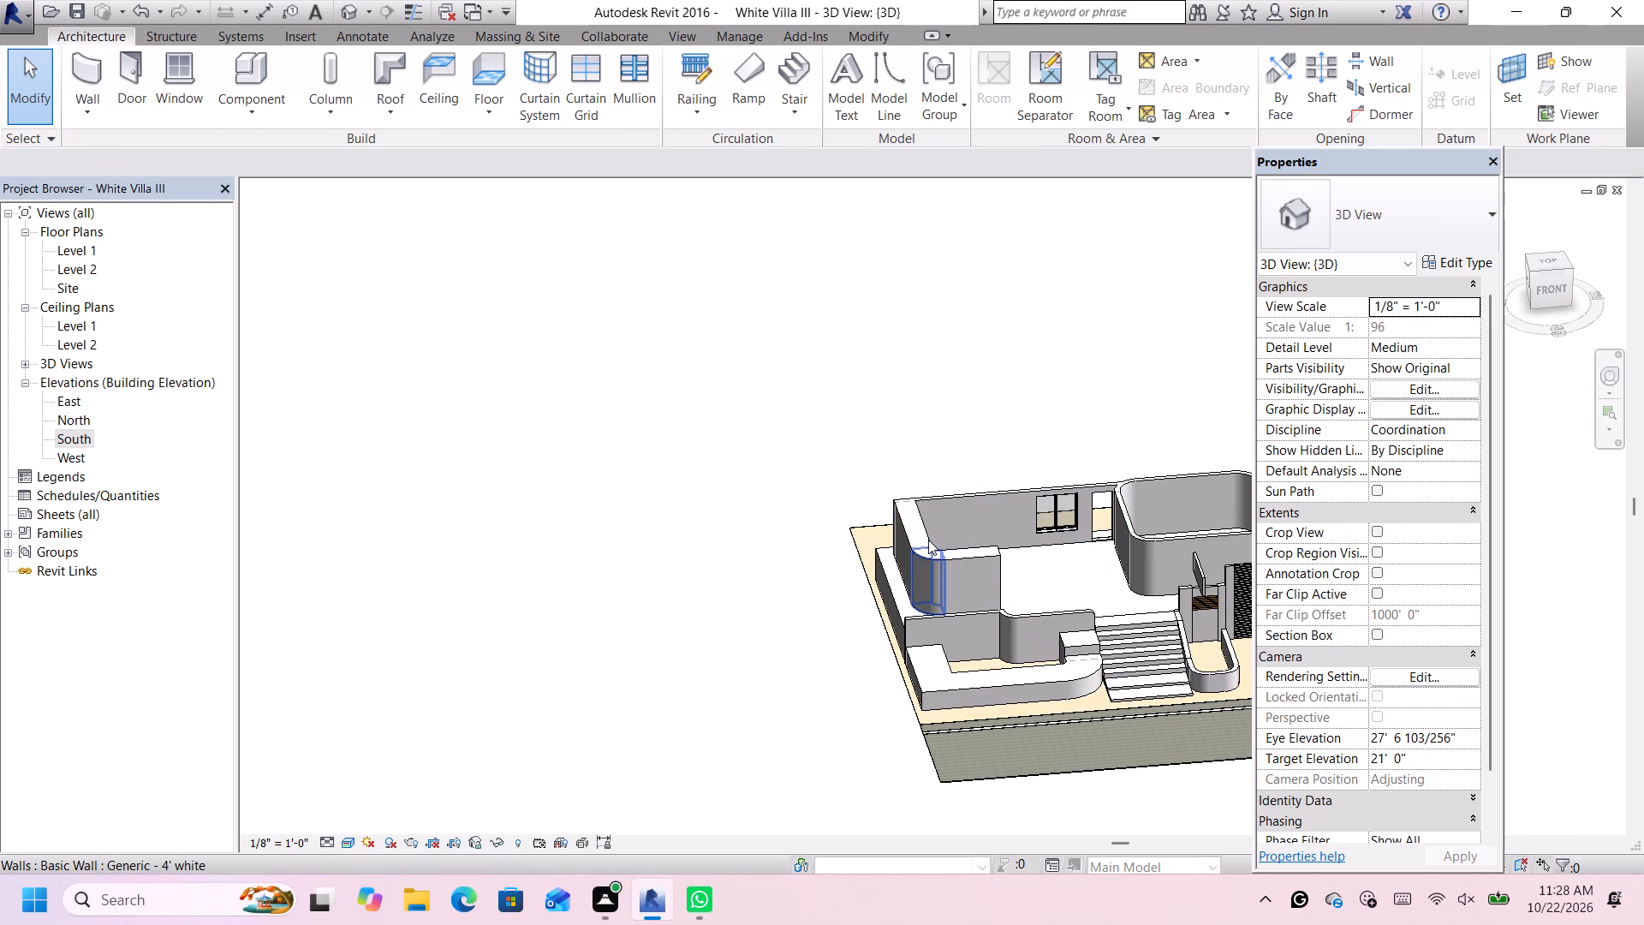
left_click(912, 534)
key("Left")
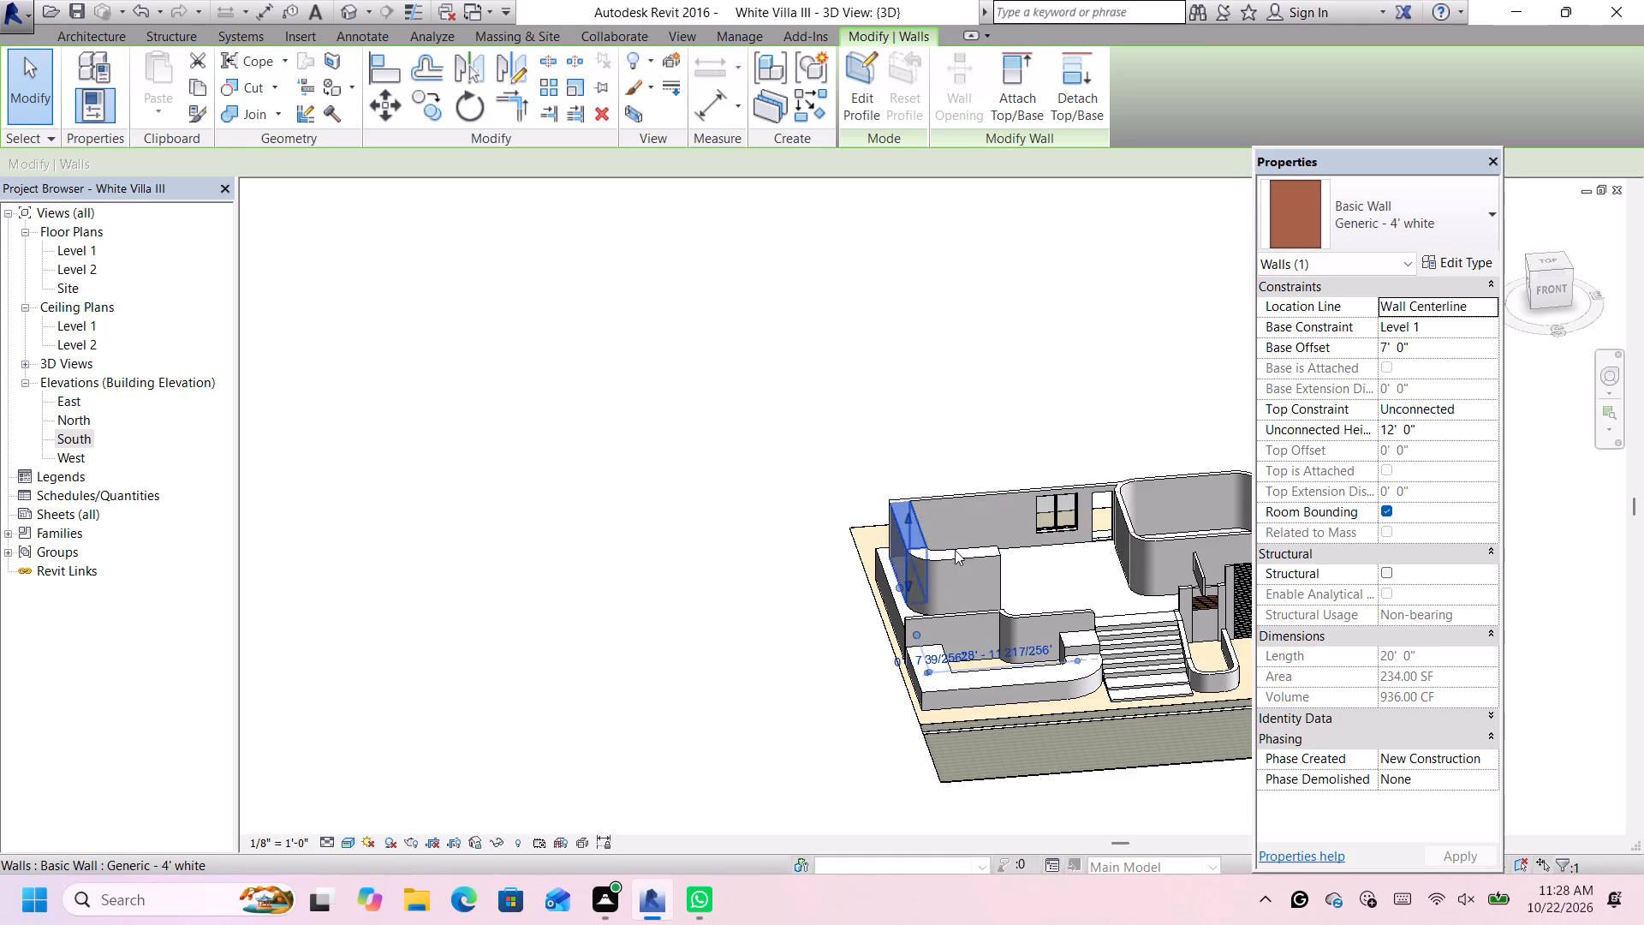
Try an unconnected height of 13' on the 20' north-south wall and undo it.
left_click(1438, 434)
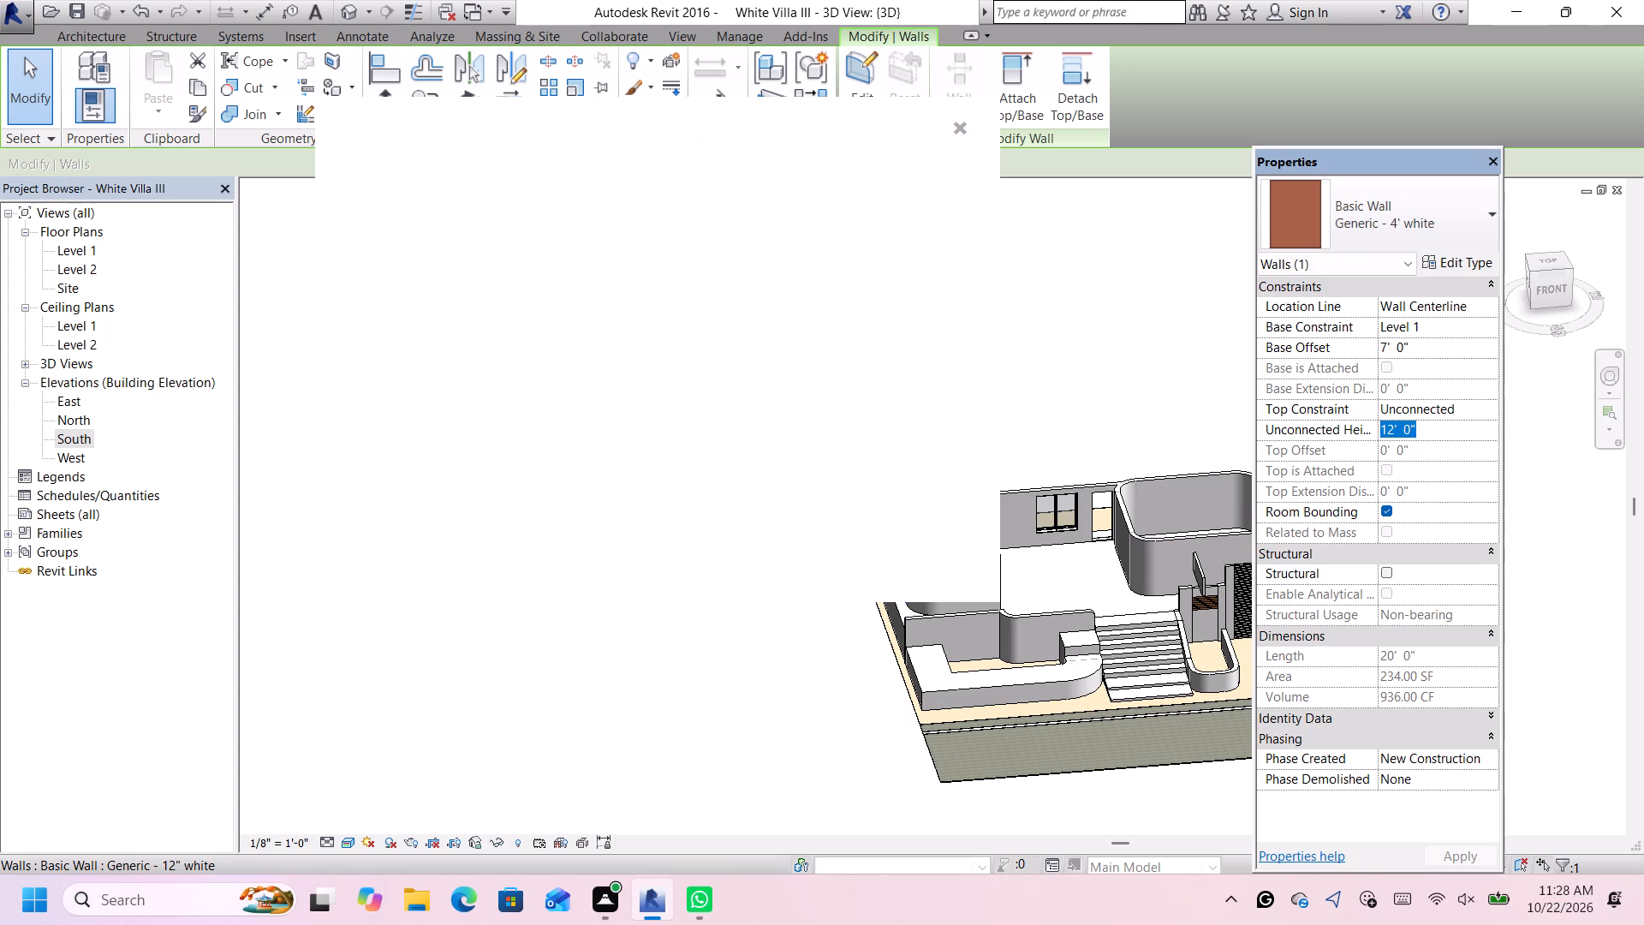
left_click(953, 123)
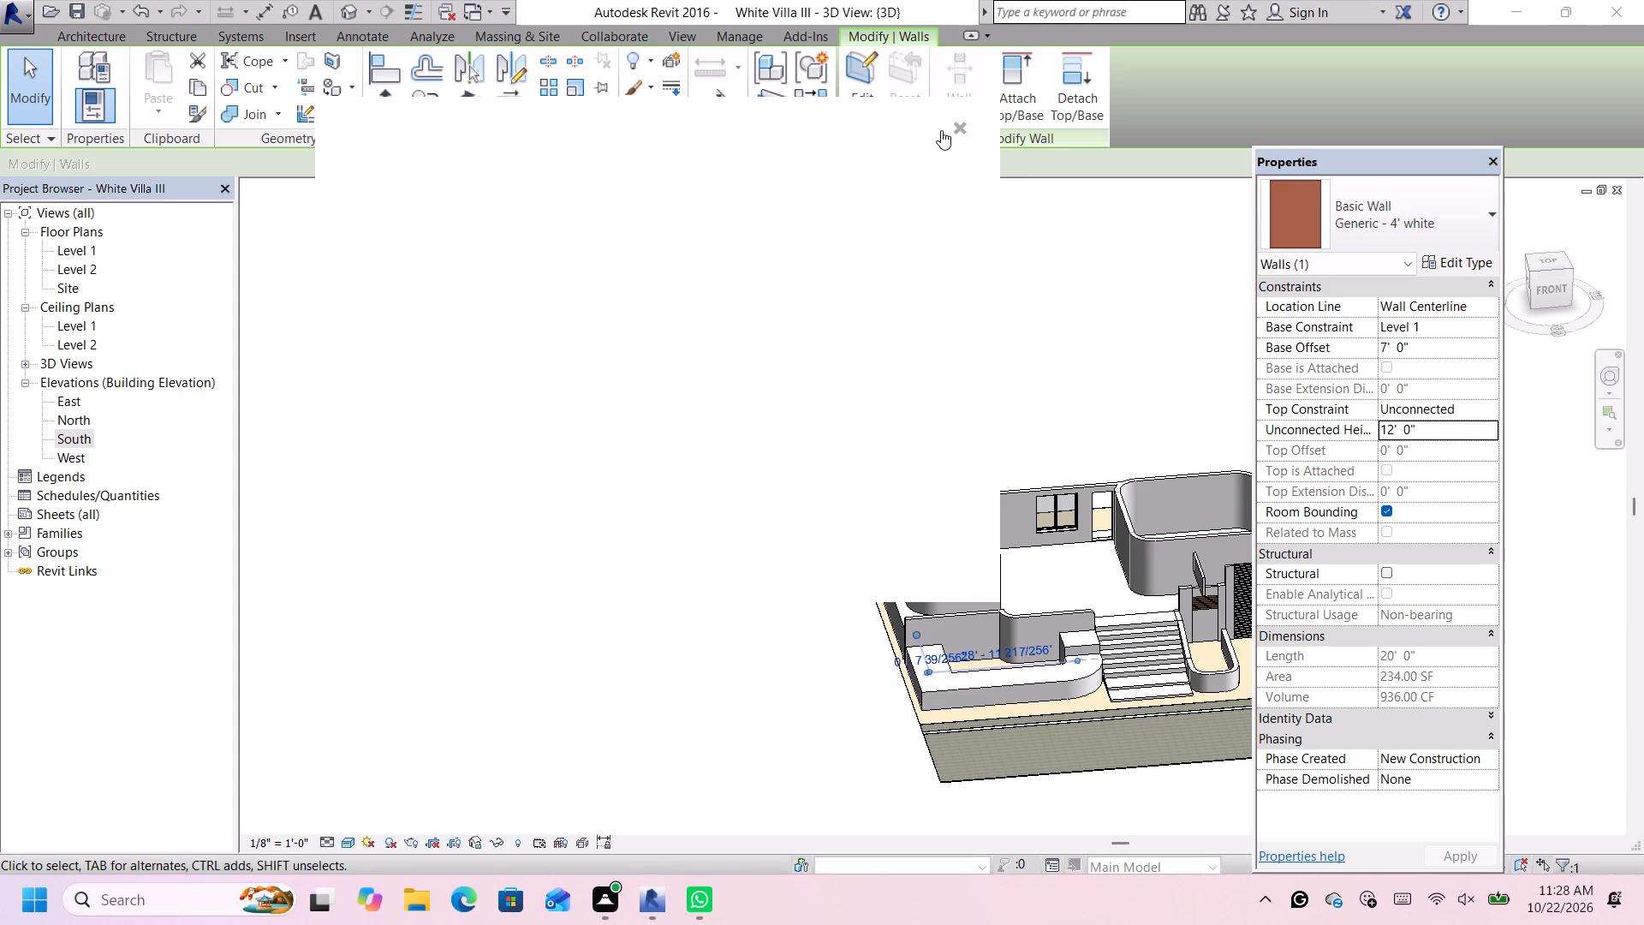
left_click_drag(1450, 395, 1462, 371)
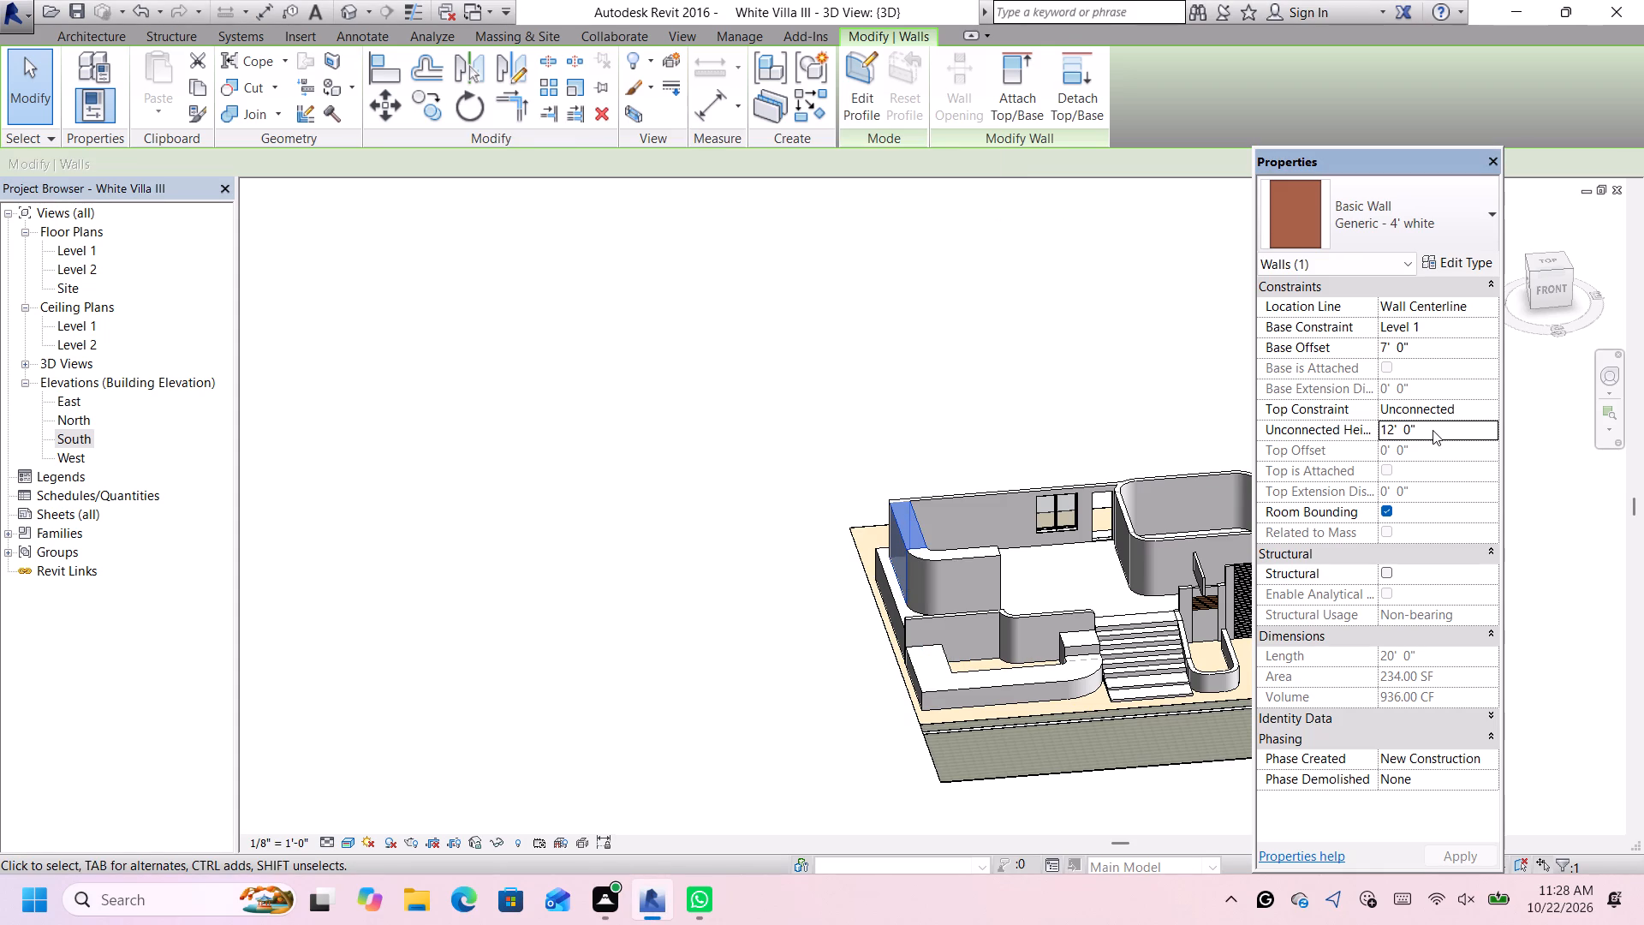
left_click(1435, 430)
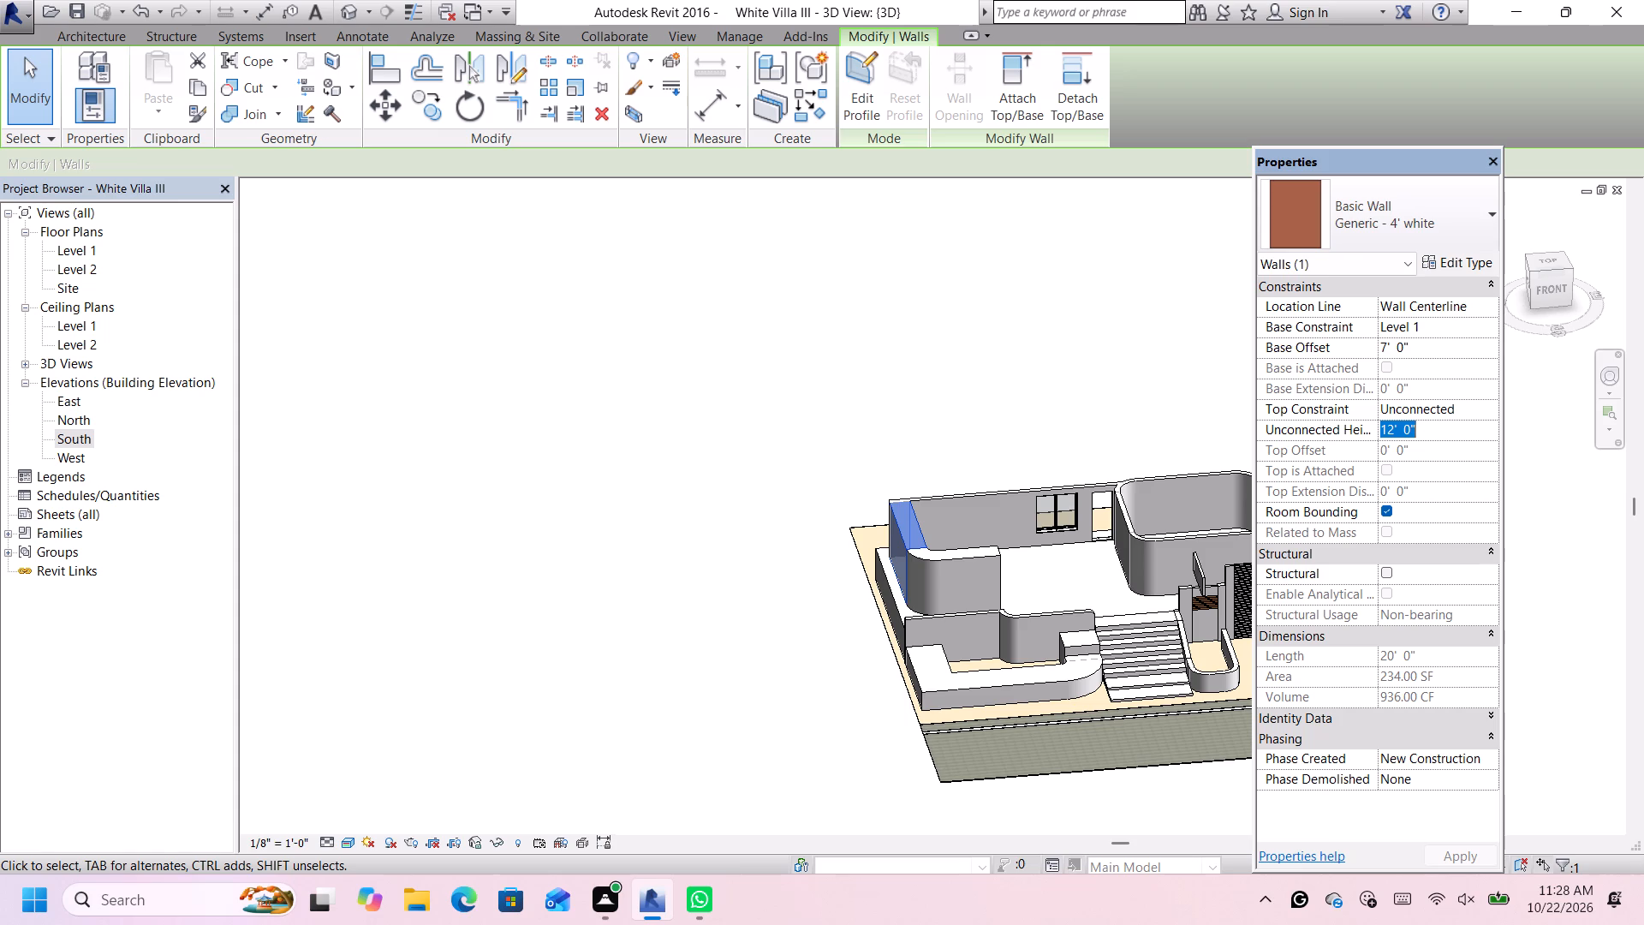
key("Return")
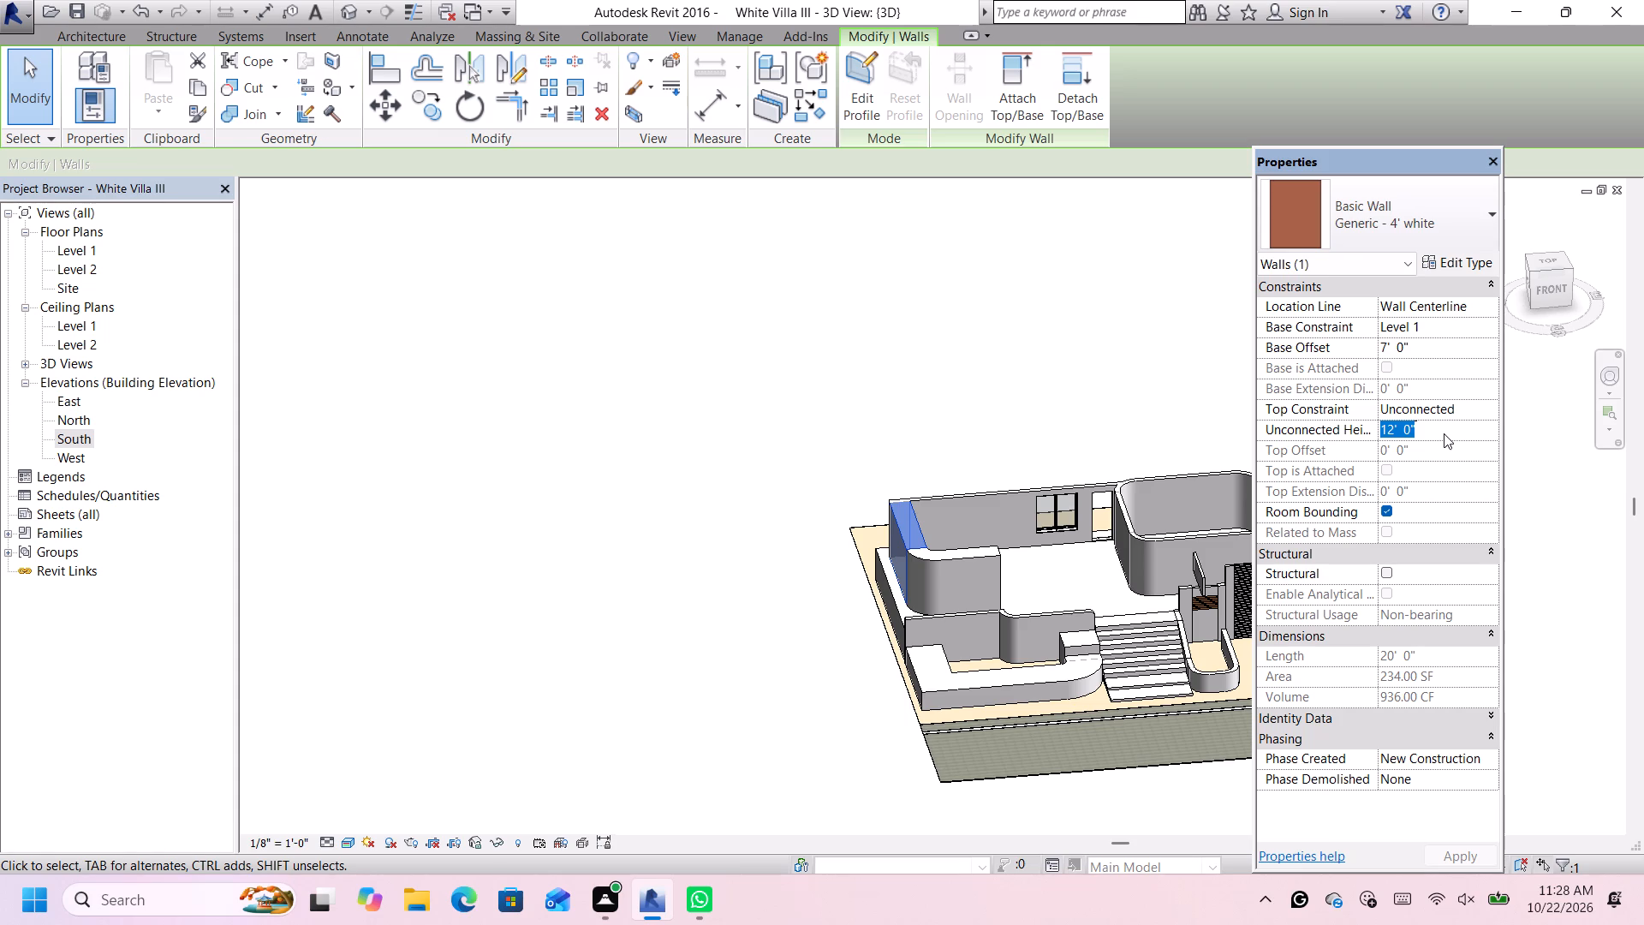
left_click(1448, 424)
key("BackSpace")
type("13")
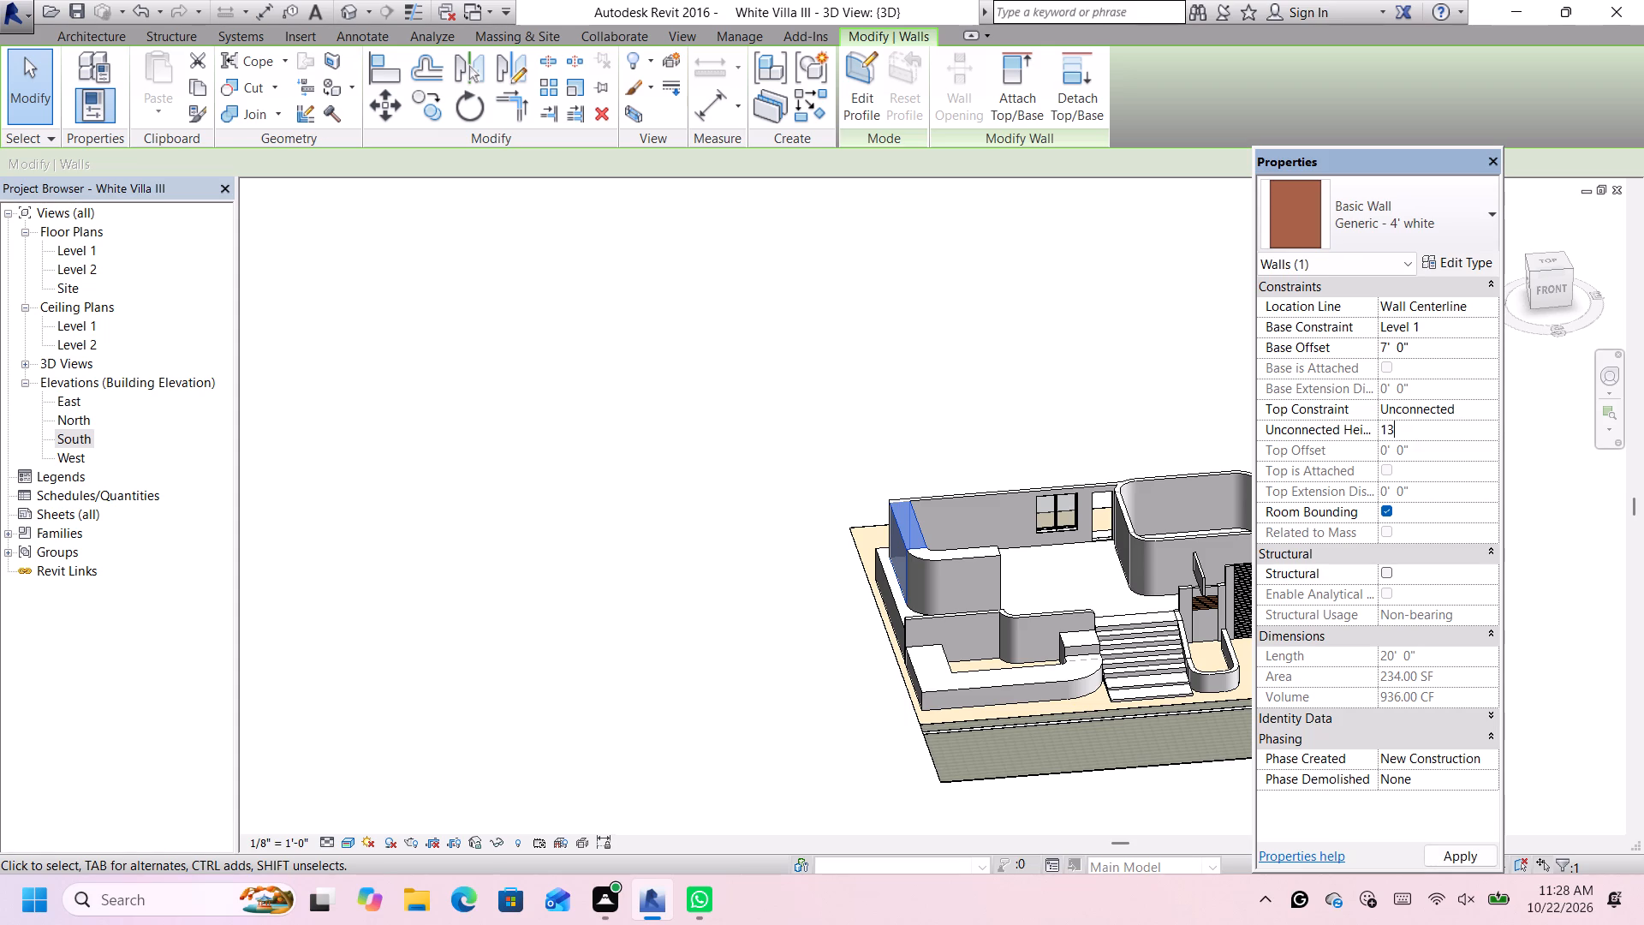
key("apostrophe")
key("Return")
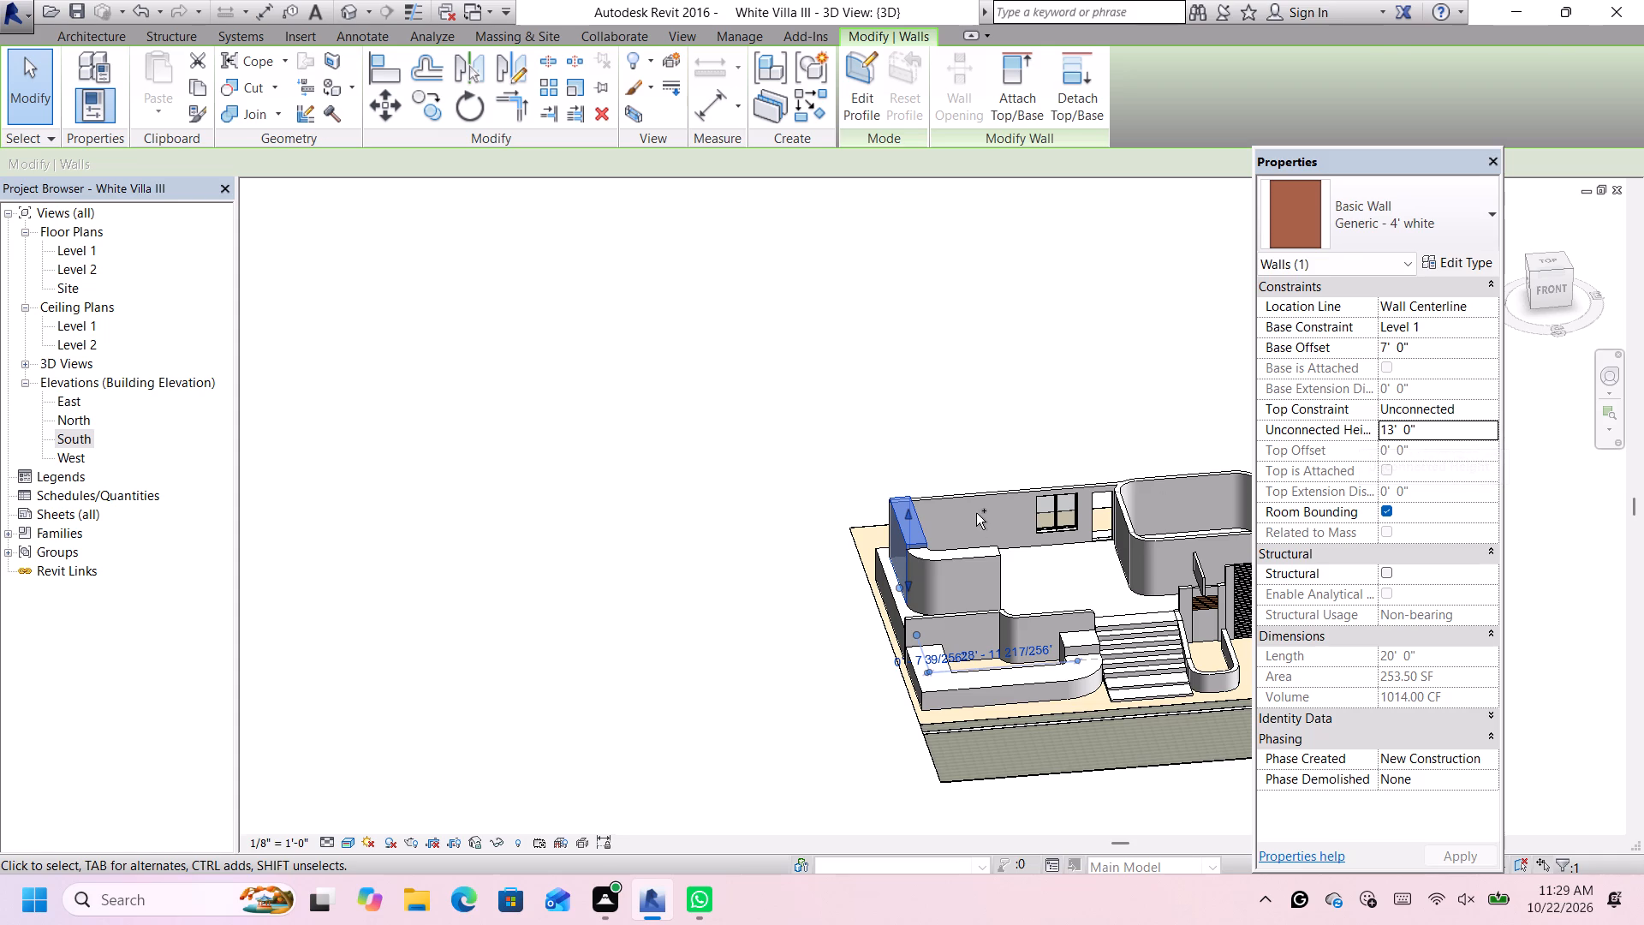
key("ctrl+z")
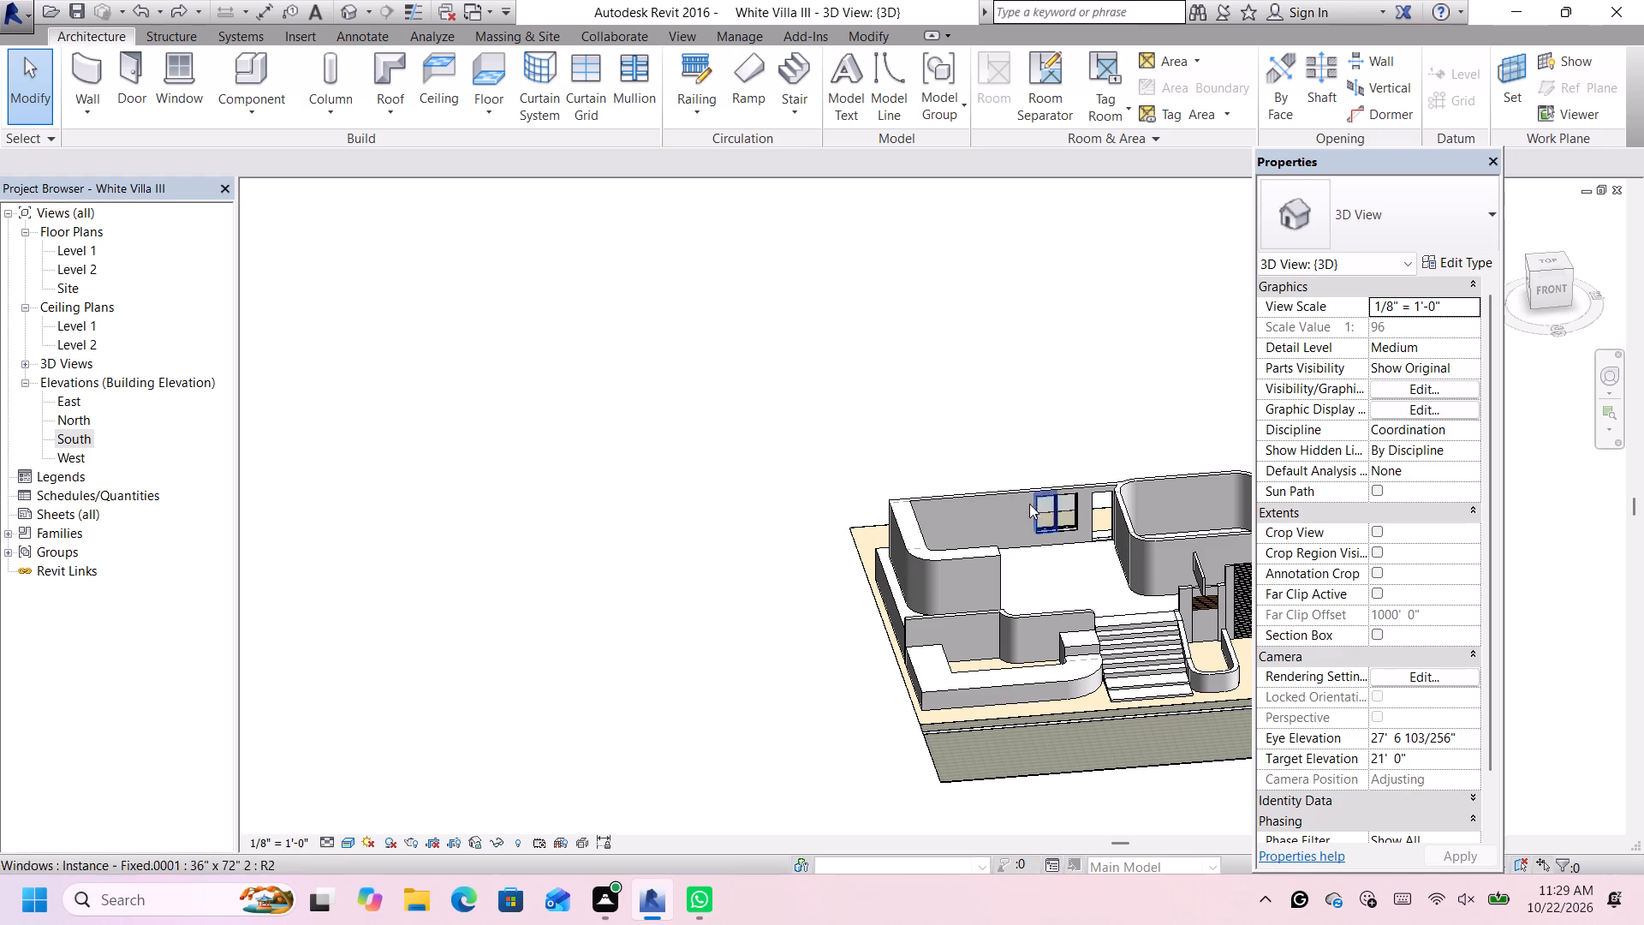
Examine the L-shaped wall and its curved corner above the floor slab from lower front angles.
middle_click_drag(986, 598, 951, 548)
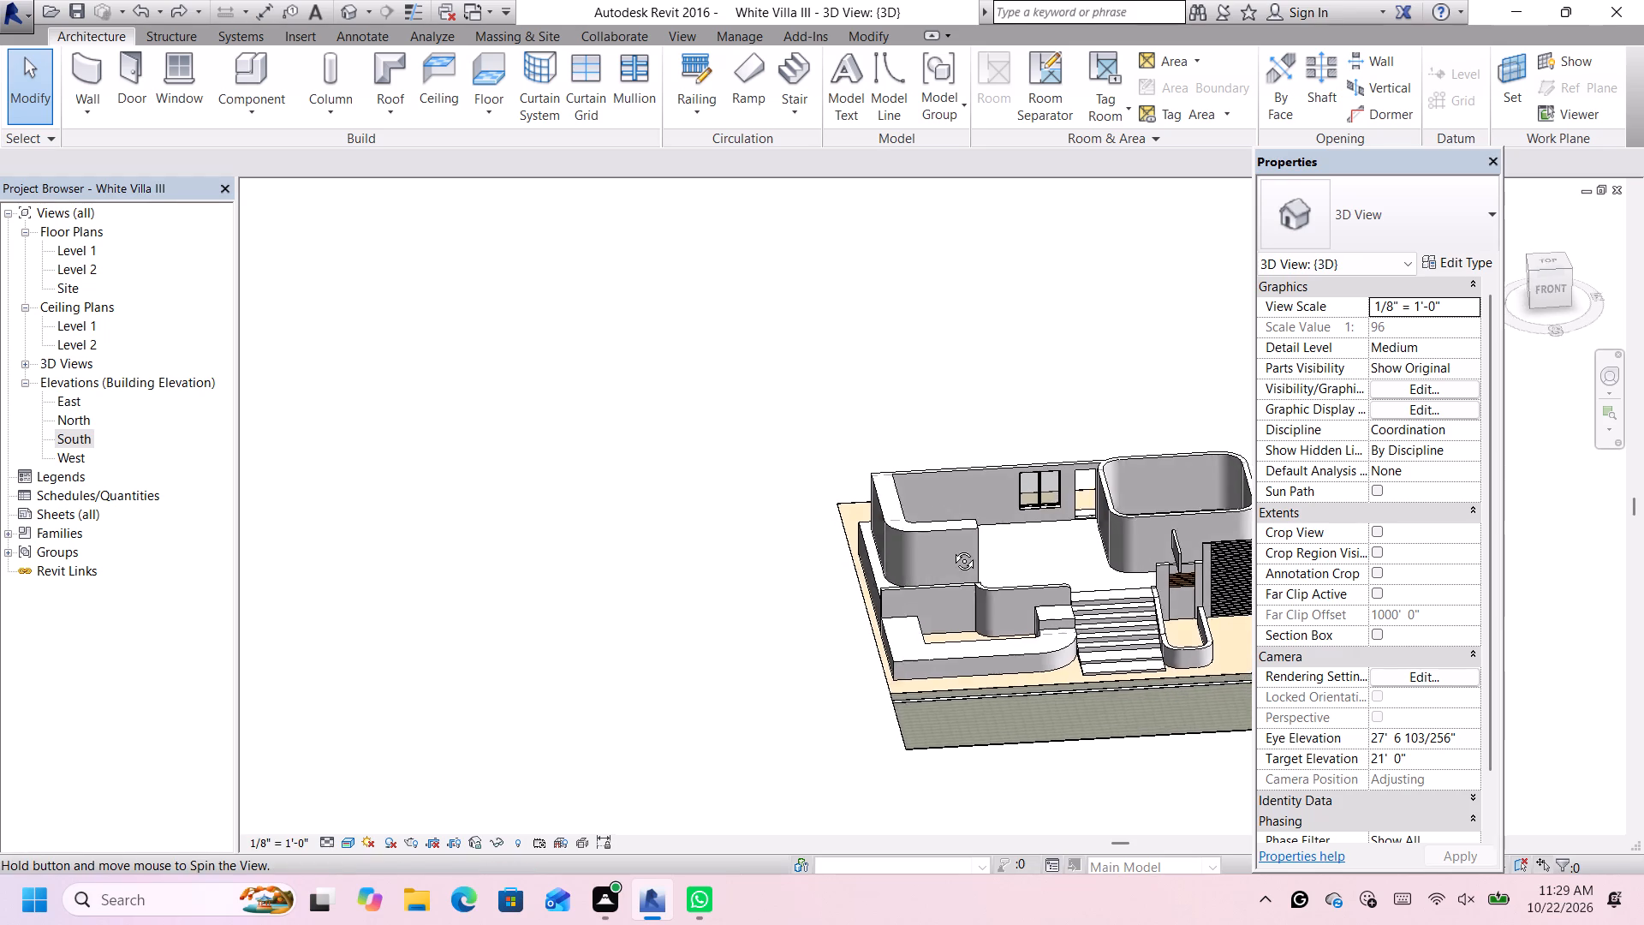
middle_click_drag(951, 548, 923, 458)
middle_click_drag(962, 545, 911, 509)
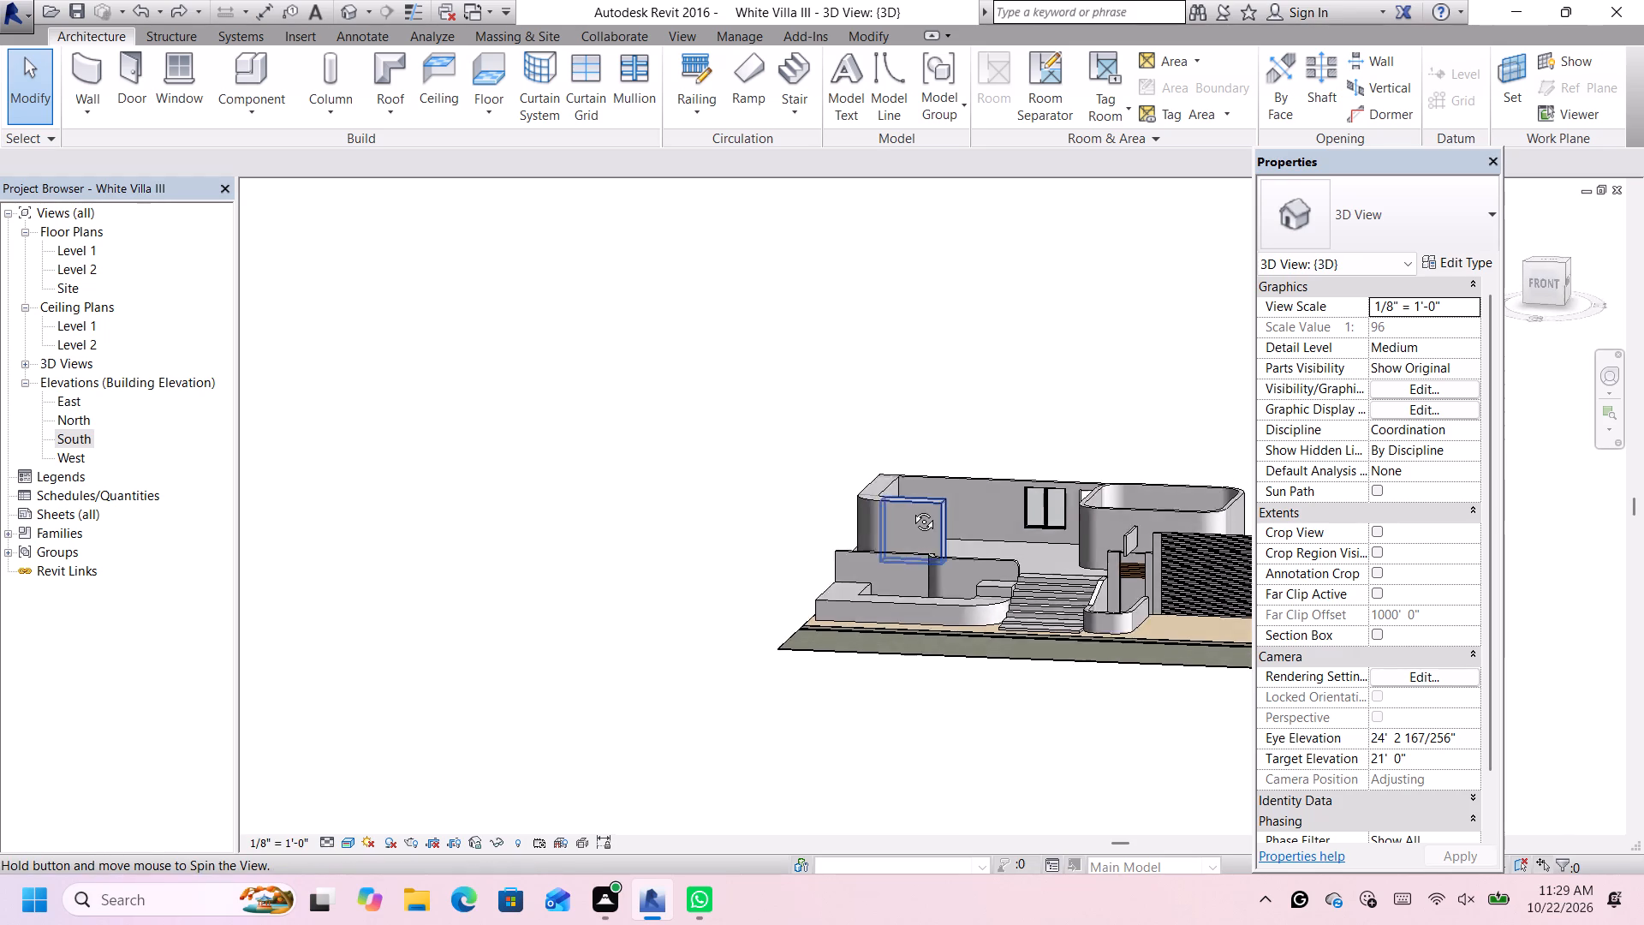
middle_click_drag(911, 509, 913, 598)
scroll(918, 531, "up", 4)
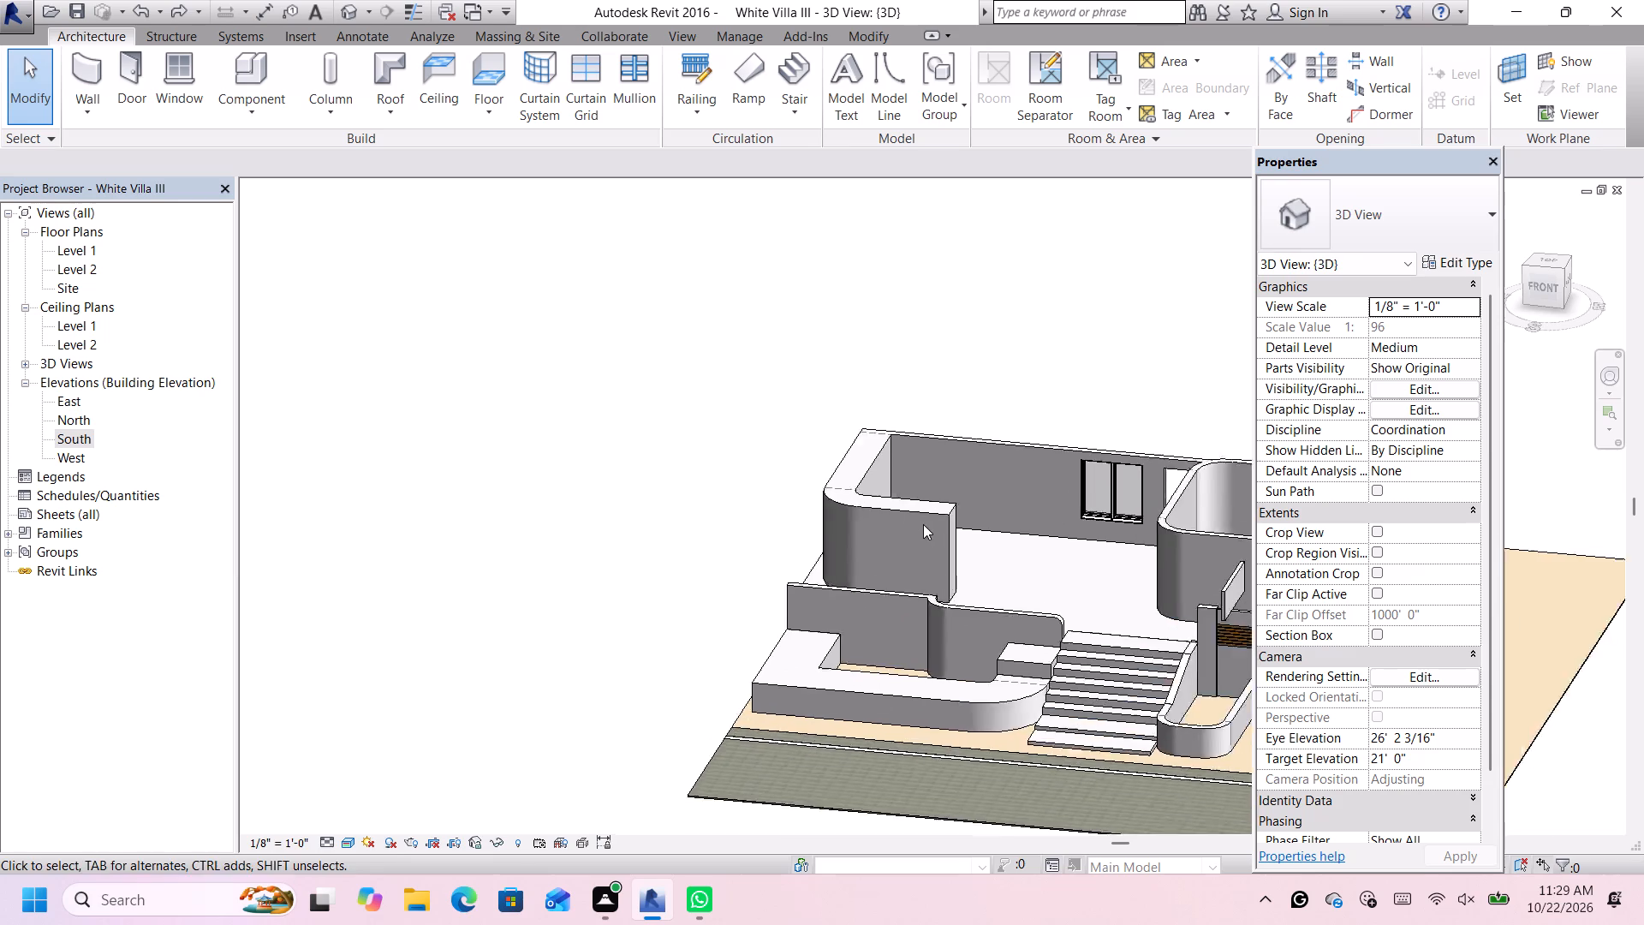
Open the profile of the 12' long front segment of the thick white wall for editing in a straight front view.
scroll(942, 509, "up", 4)
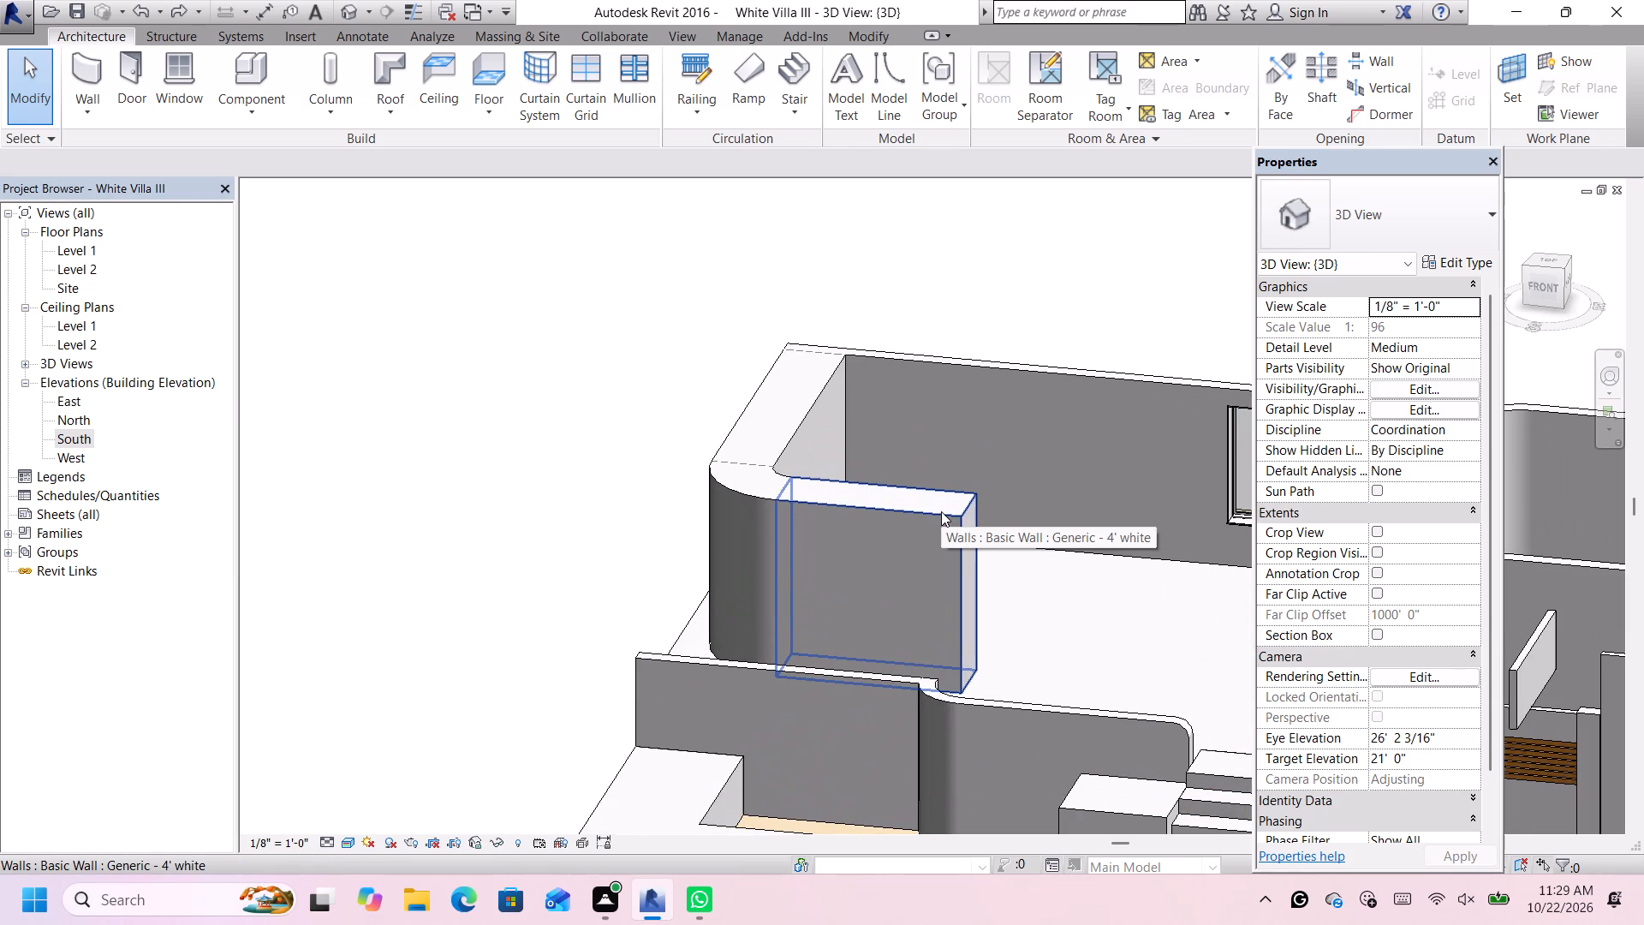
double_click(941, 511)
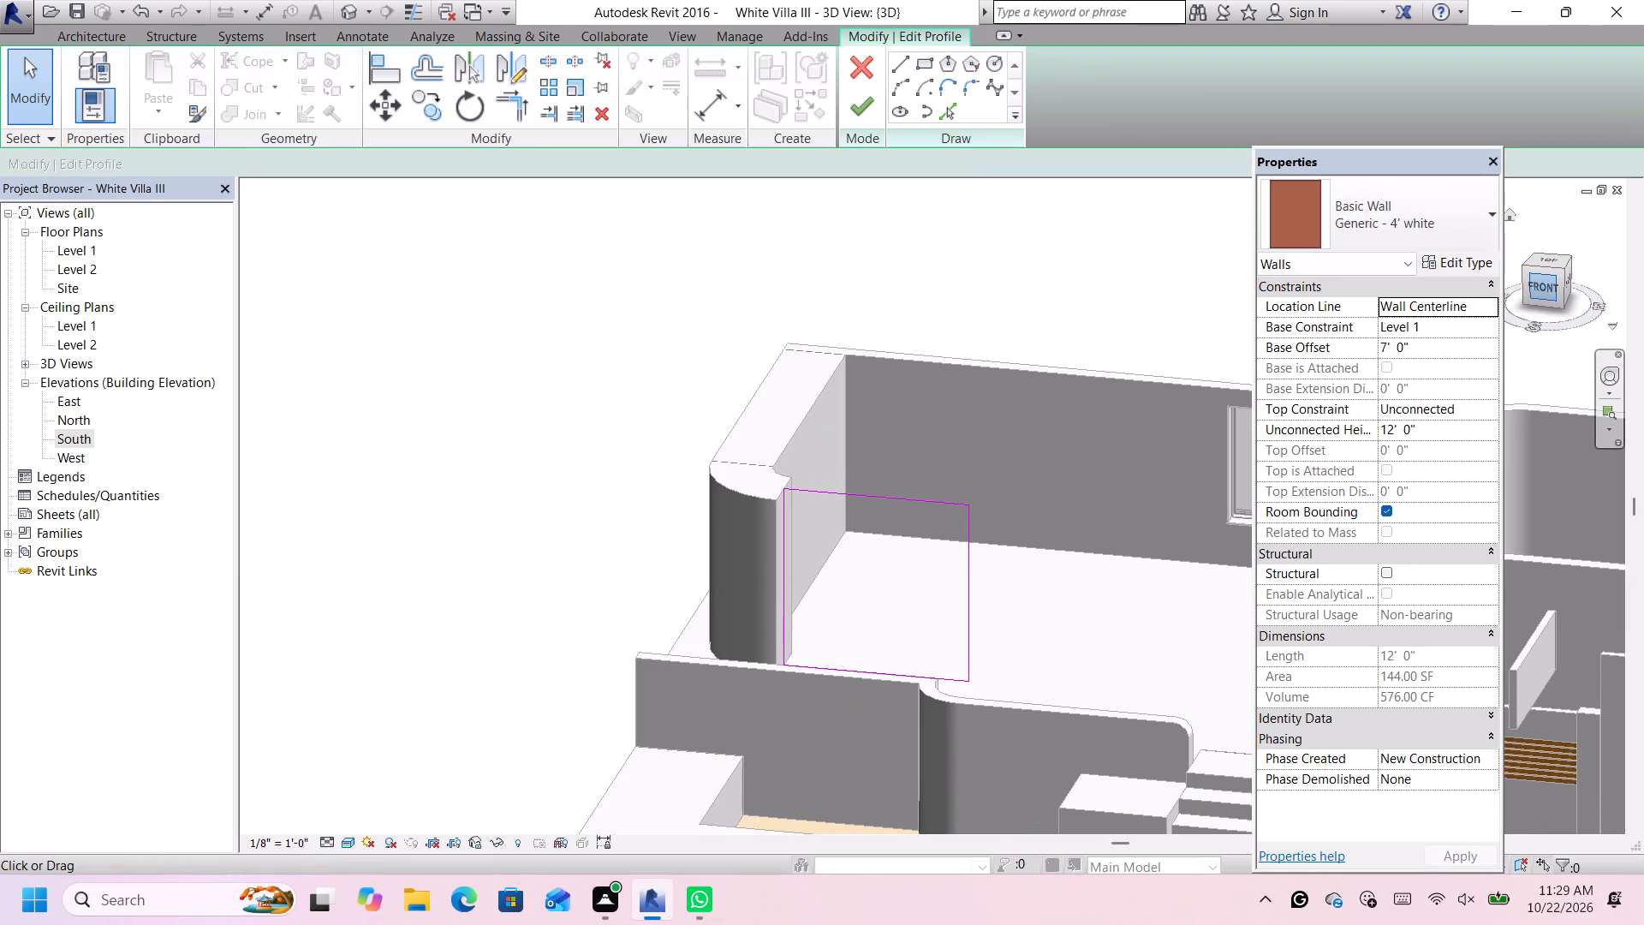
left_click(1553, 282)
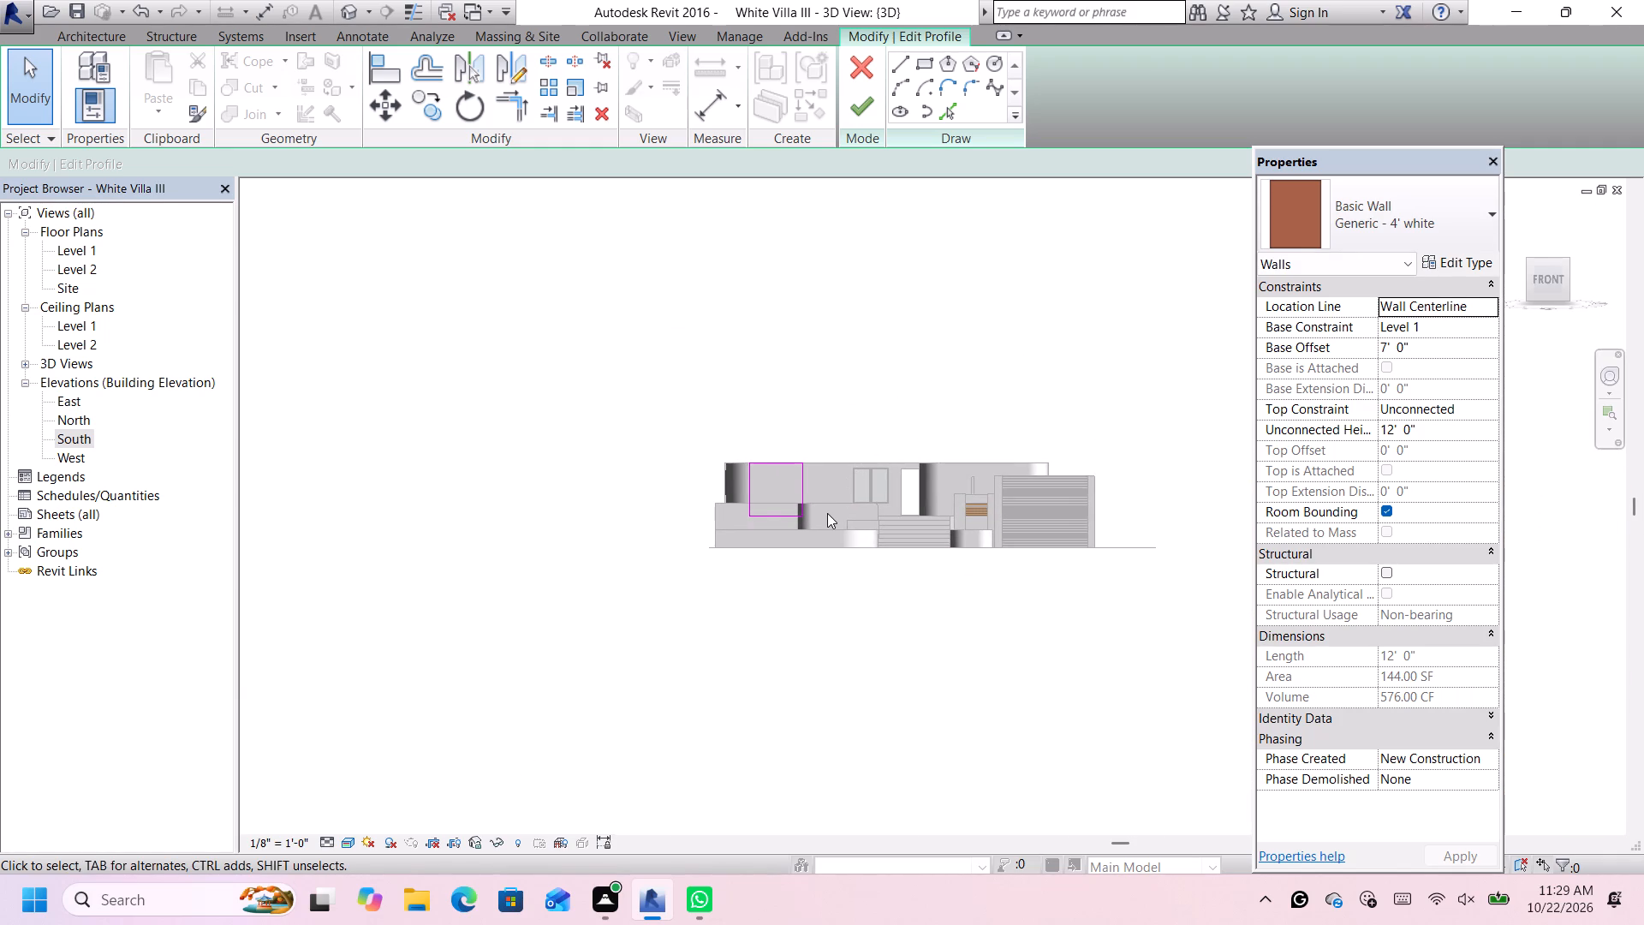
scroll(819, 517, "up", 7)
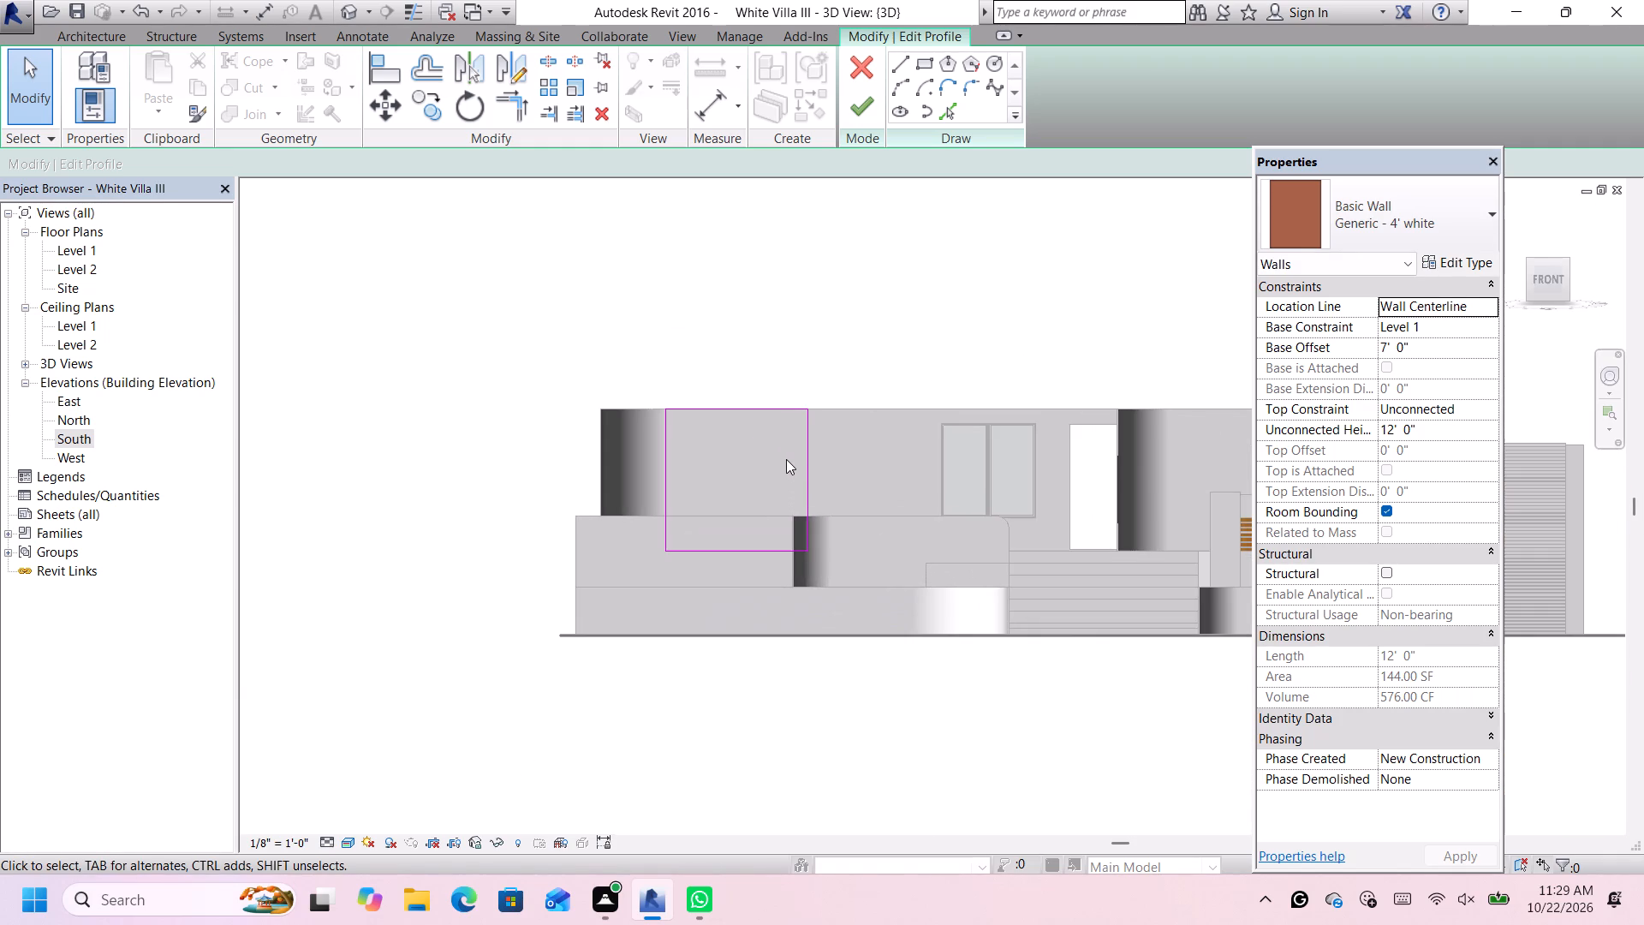
scroll(786, 459, "up", 4)
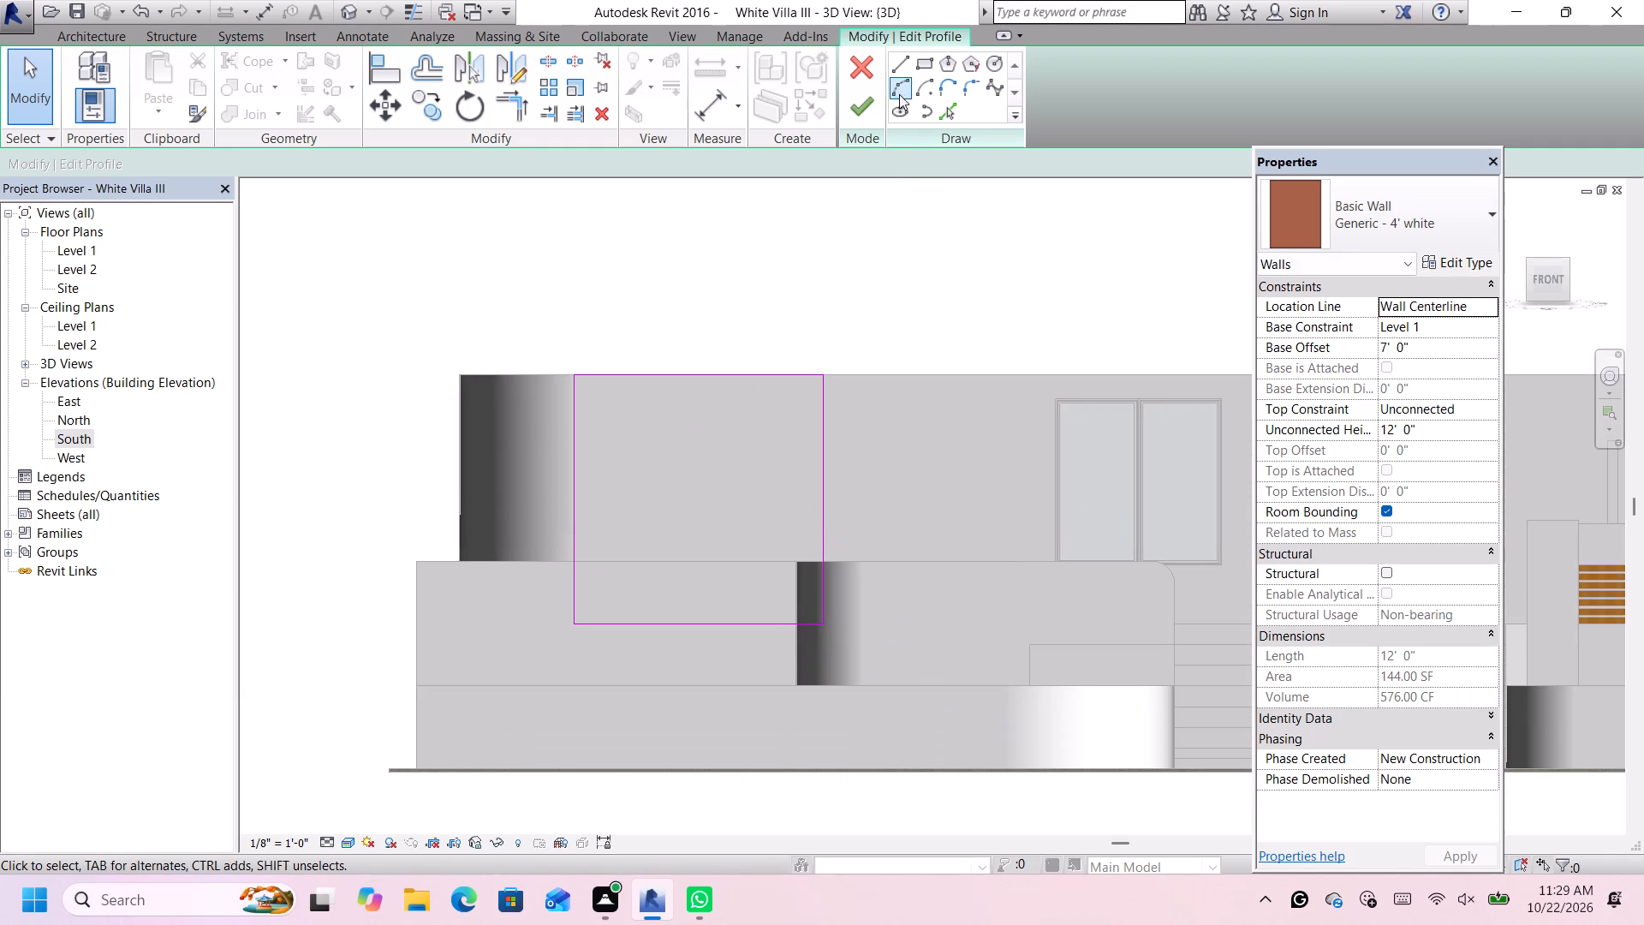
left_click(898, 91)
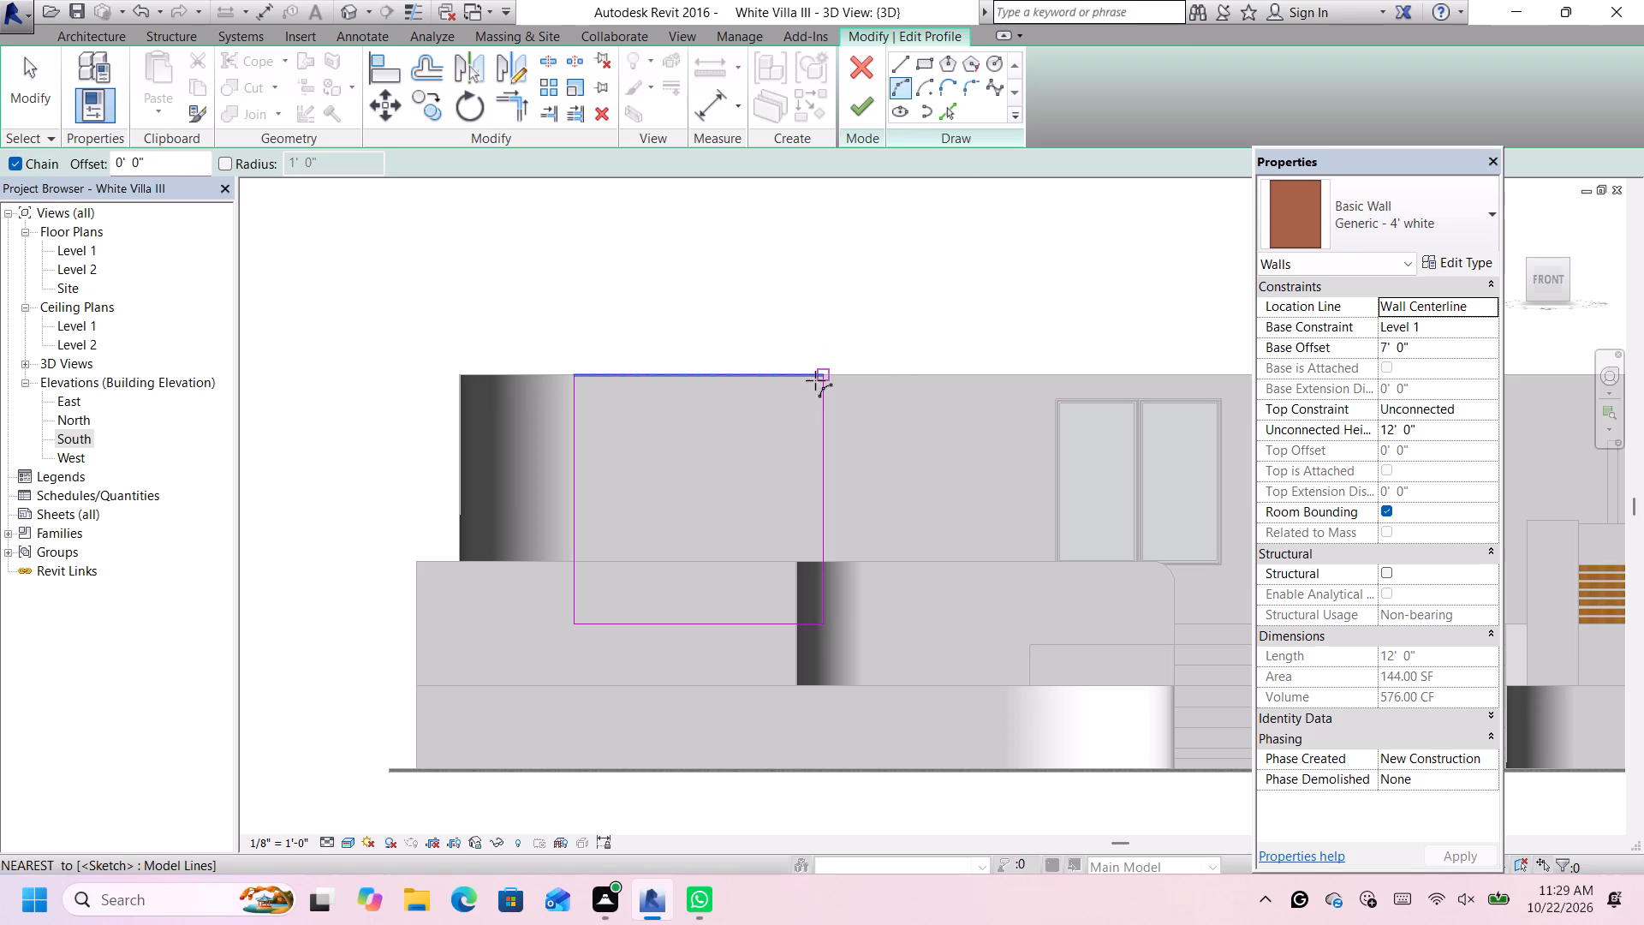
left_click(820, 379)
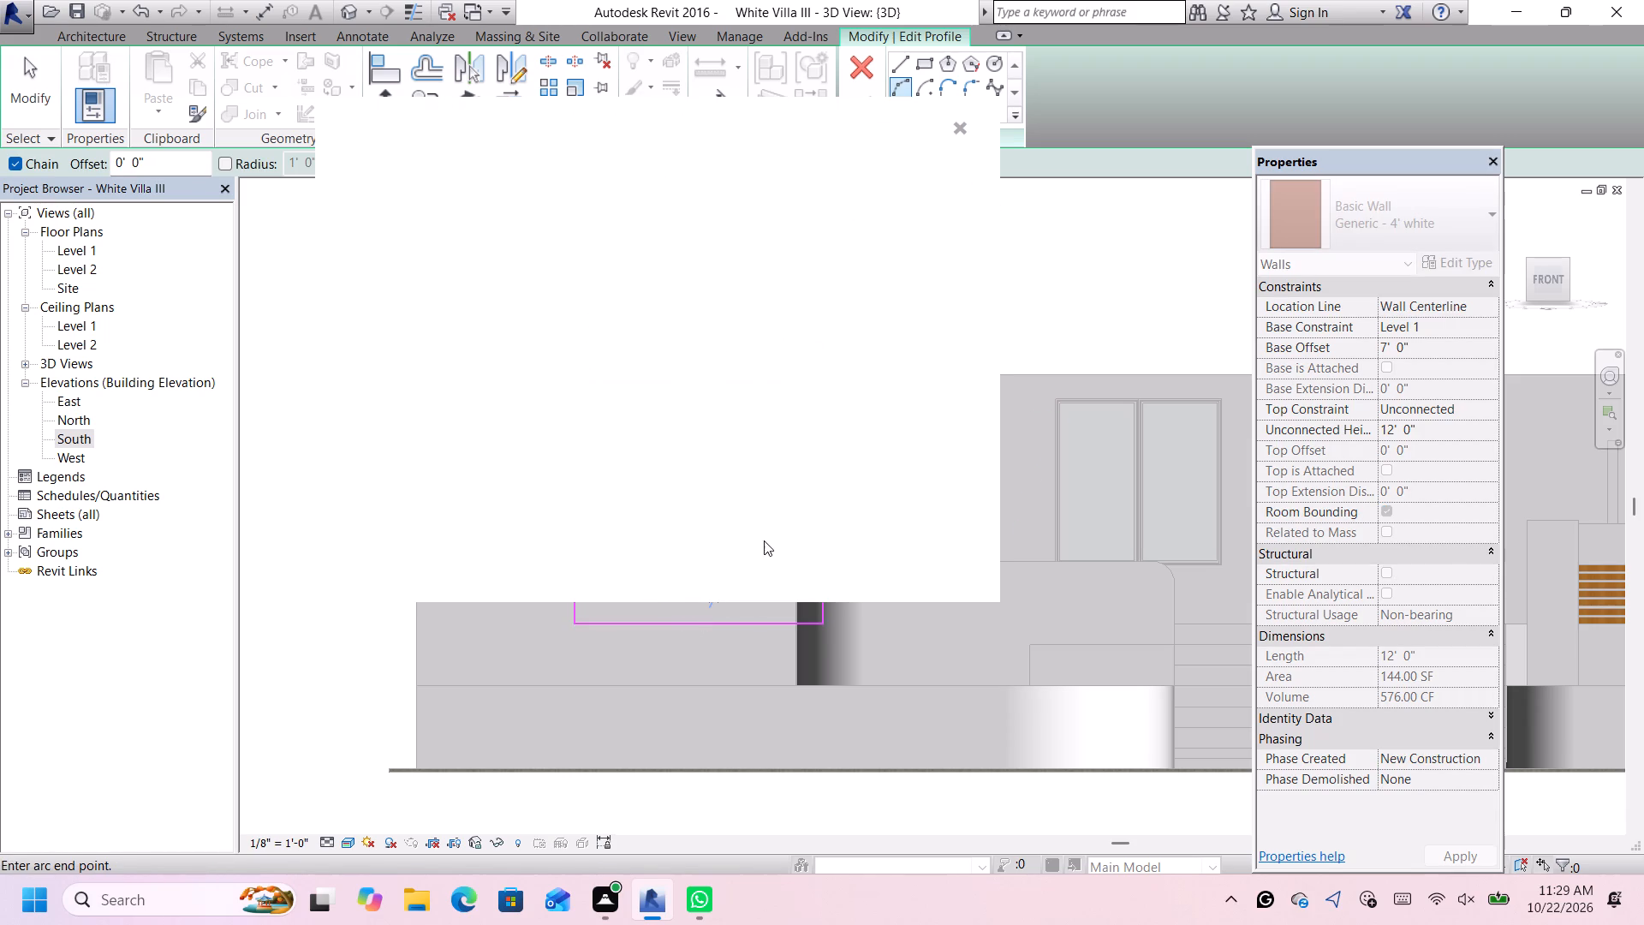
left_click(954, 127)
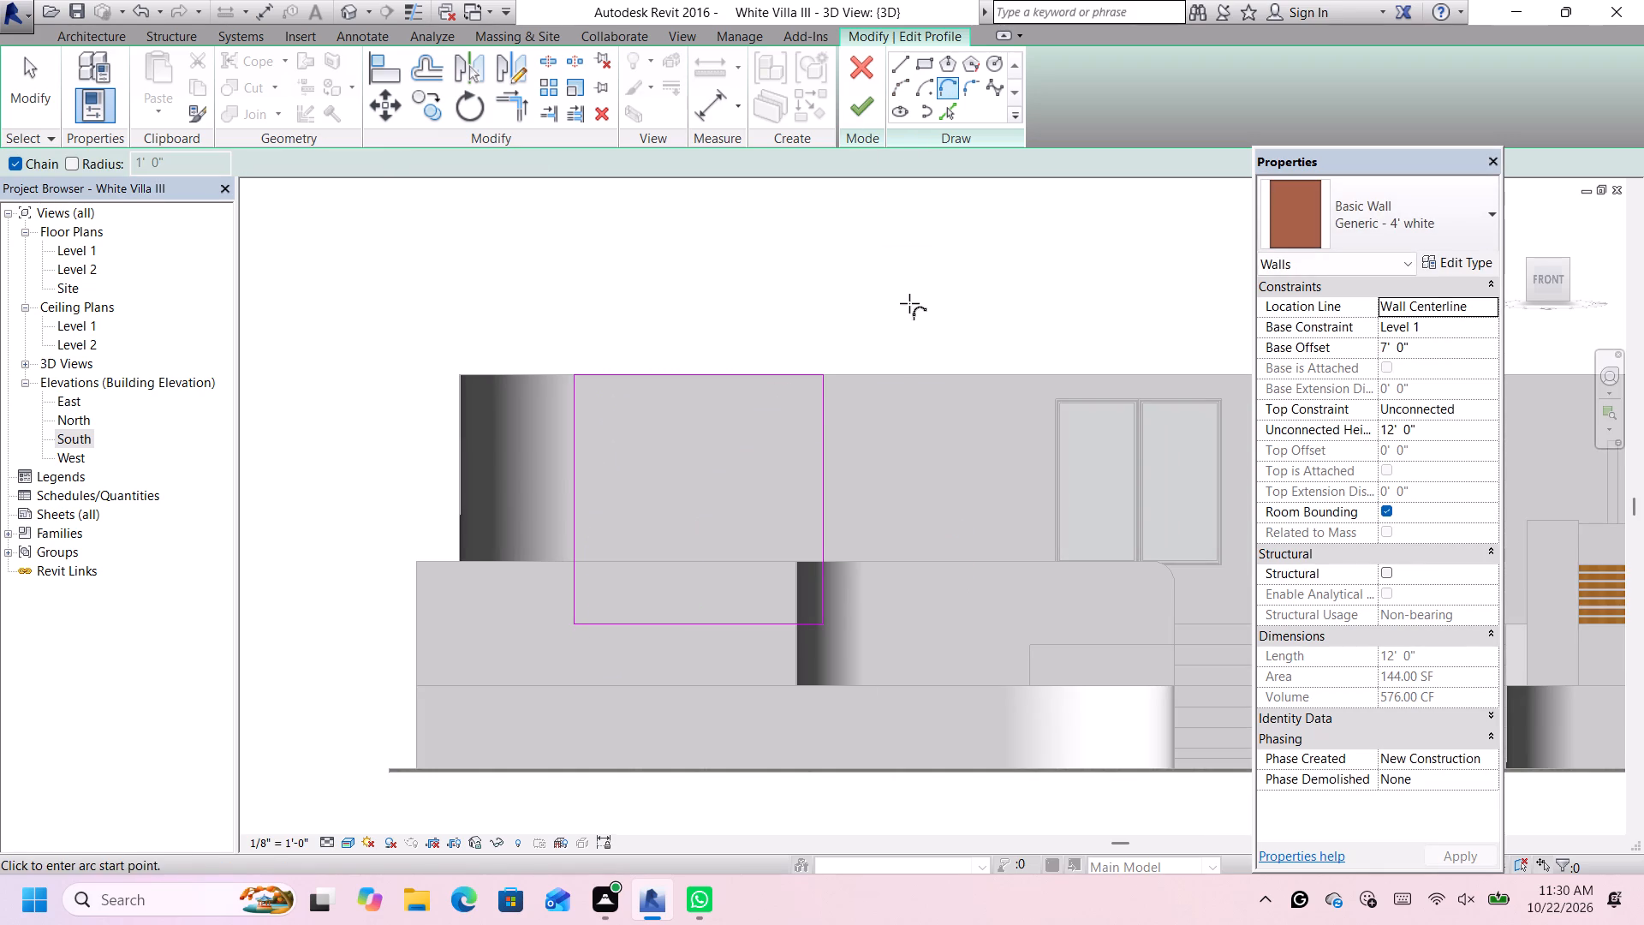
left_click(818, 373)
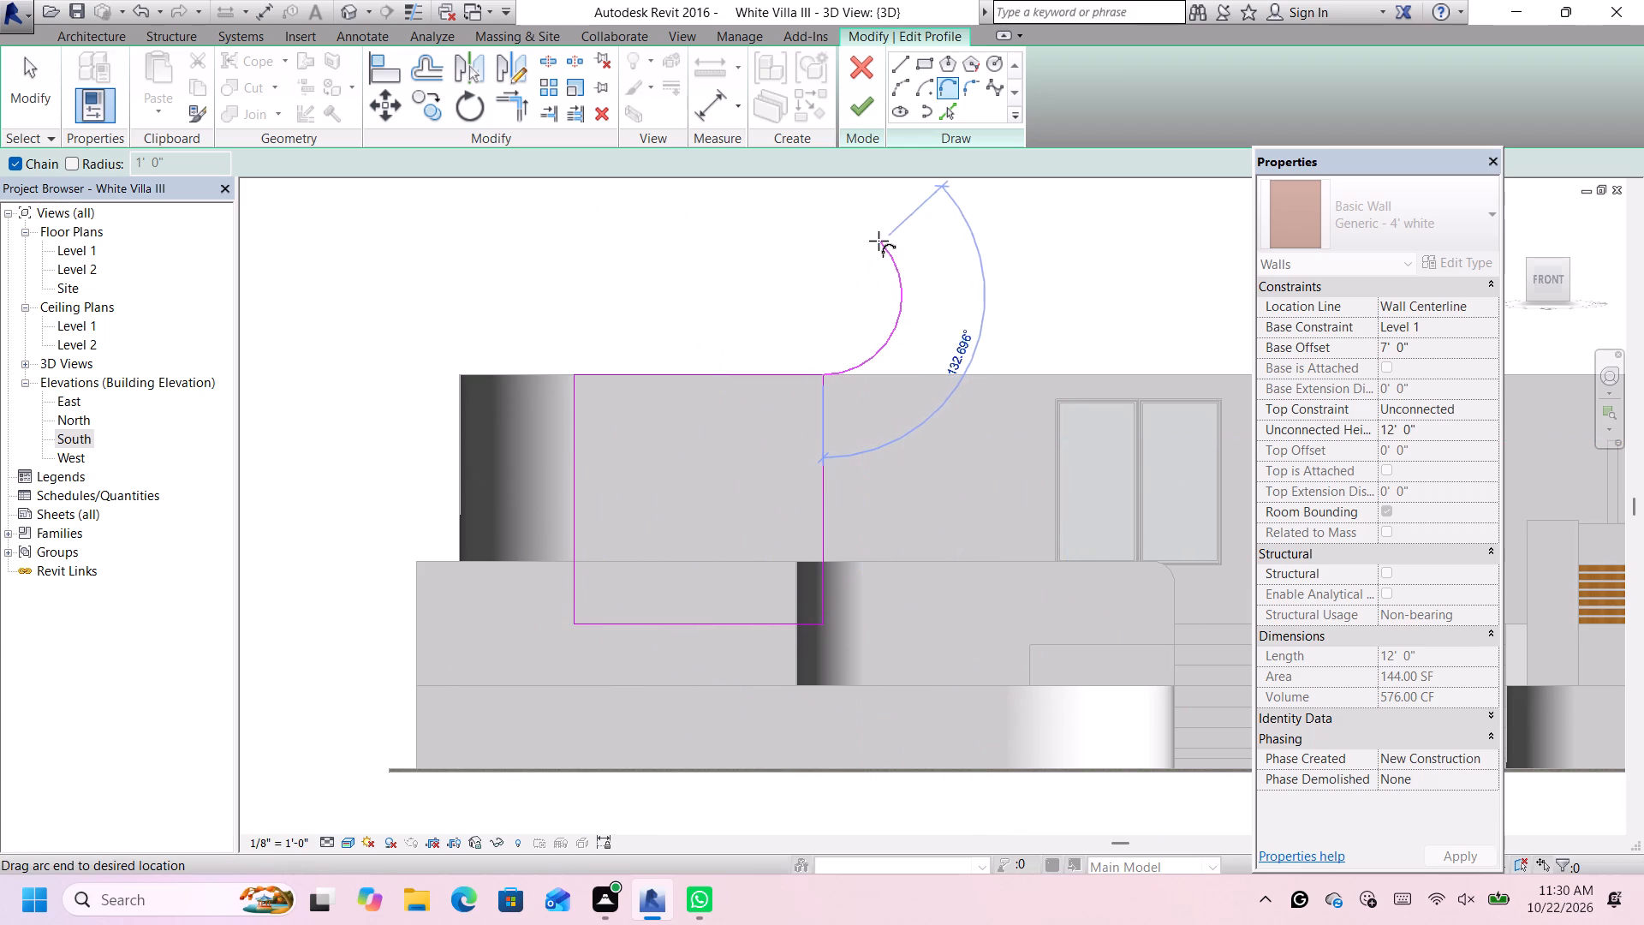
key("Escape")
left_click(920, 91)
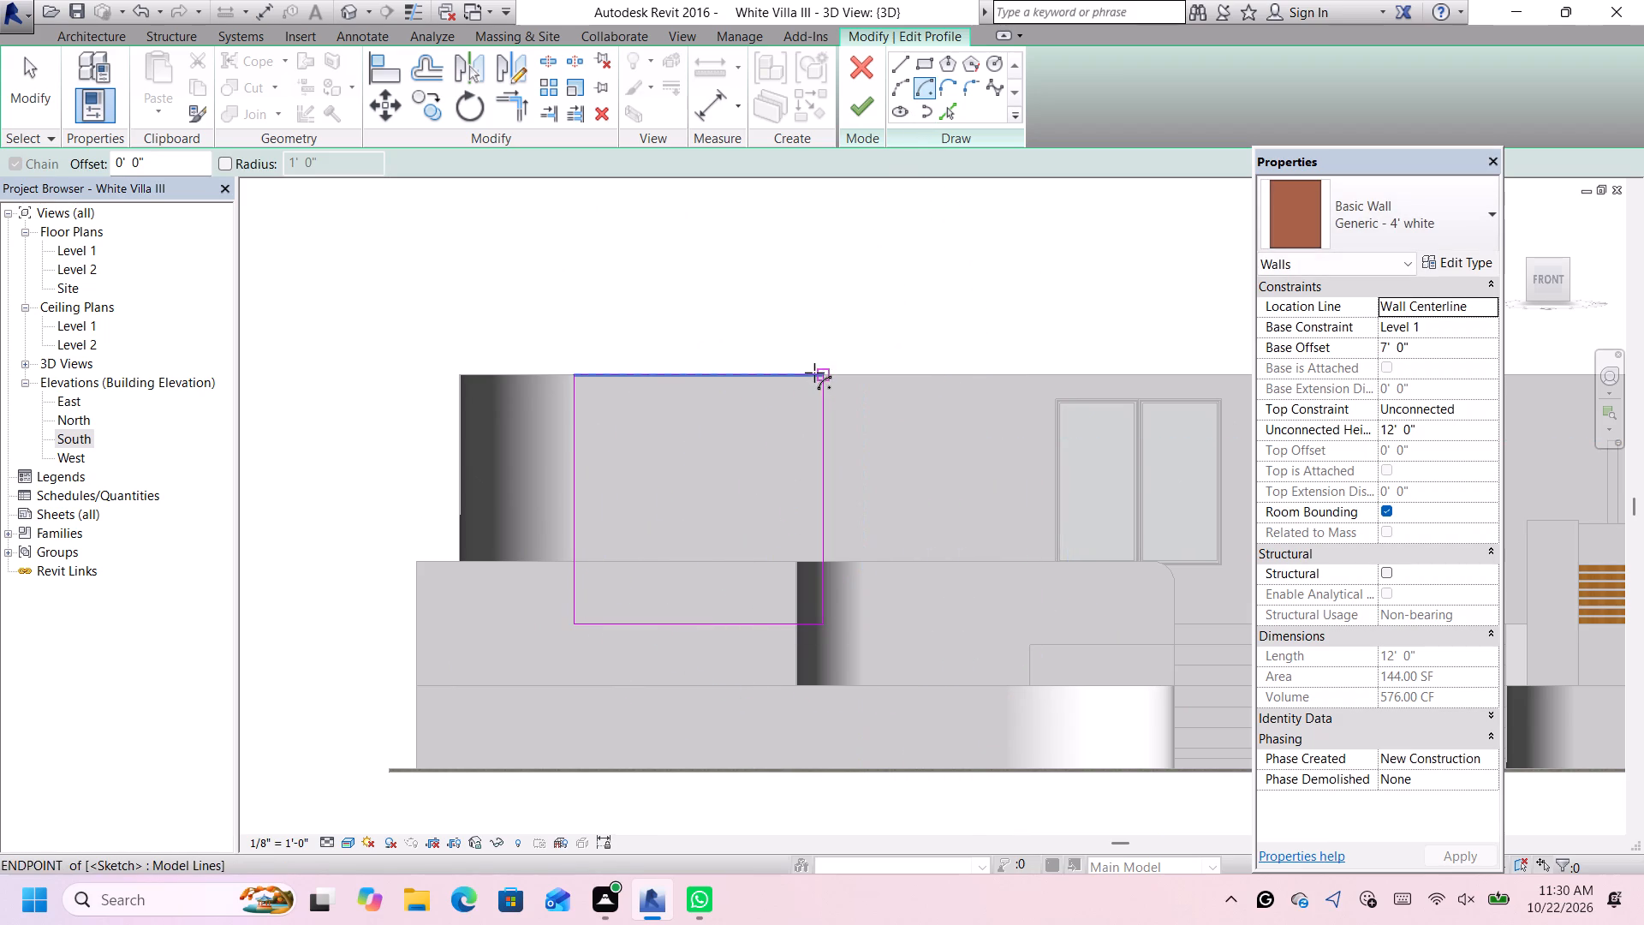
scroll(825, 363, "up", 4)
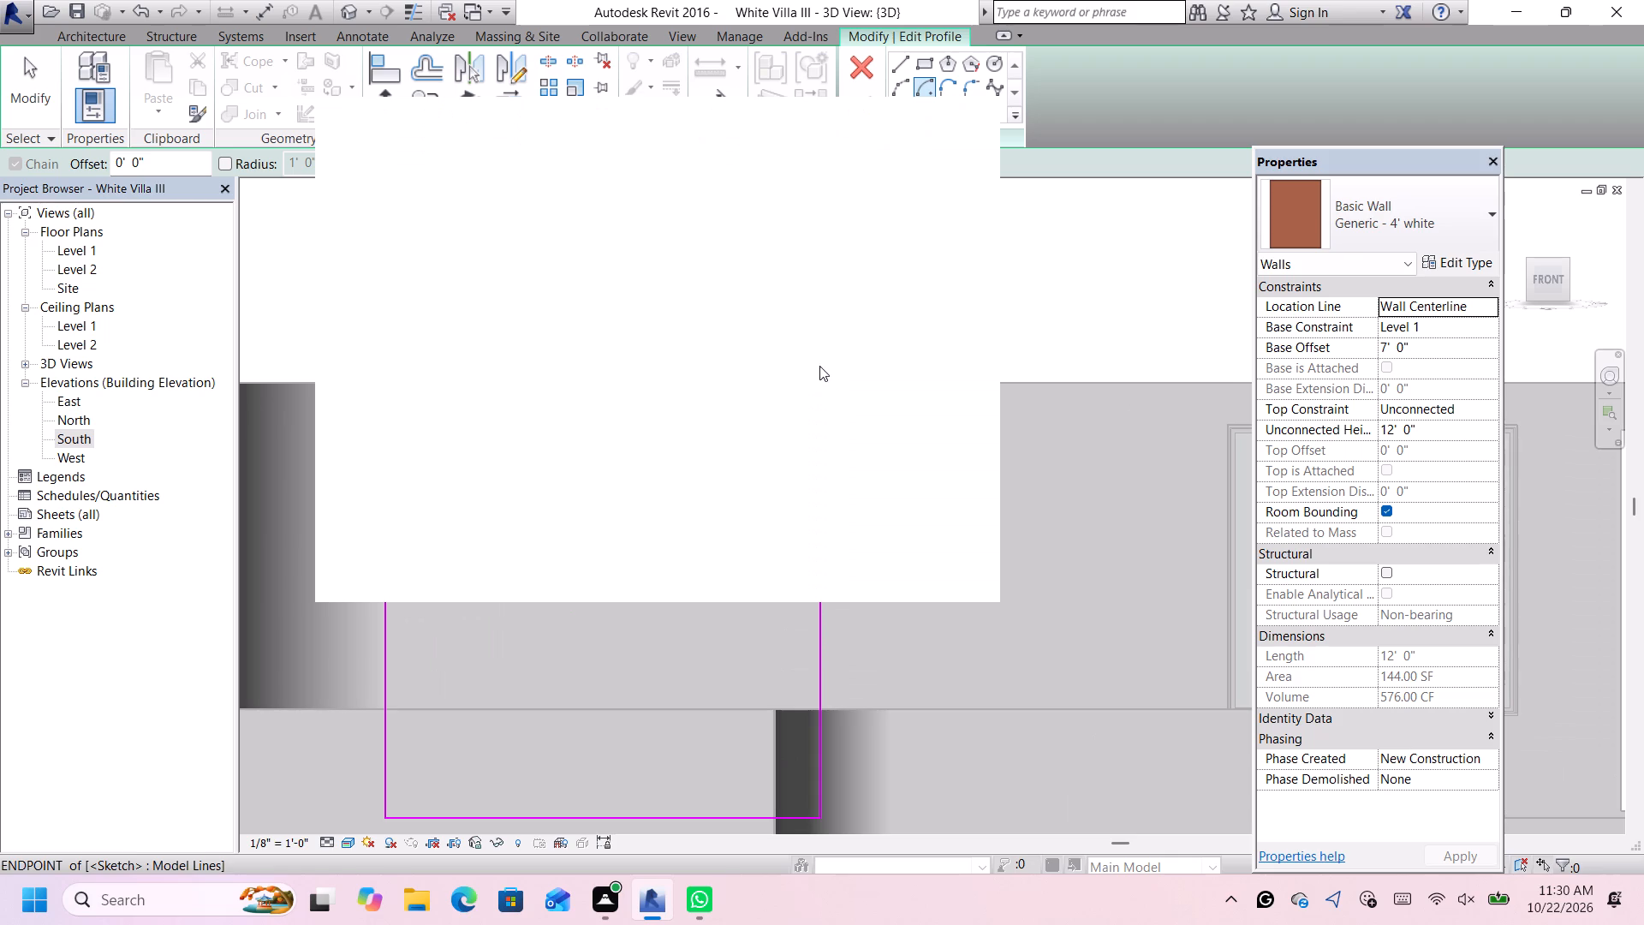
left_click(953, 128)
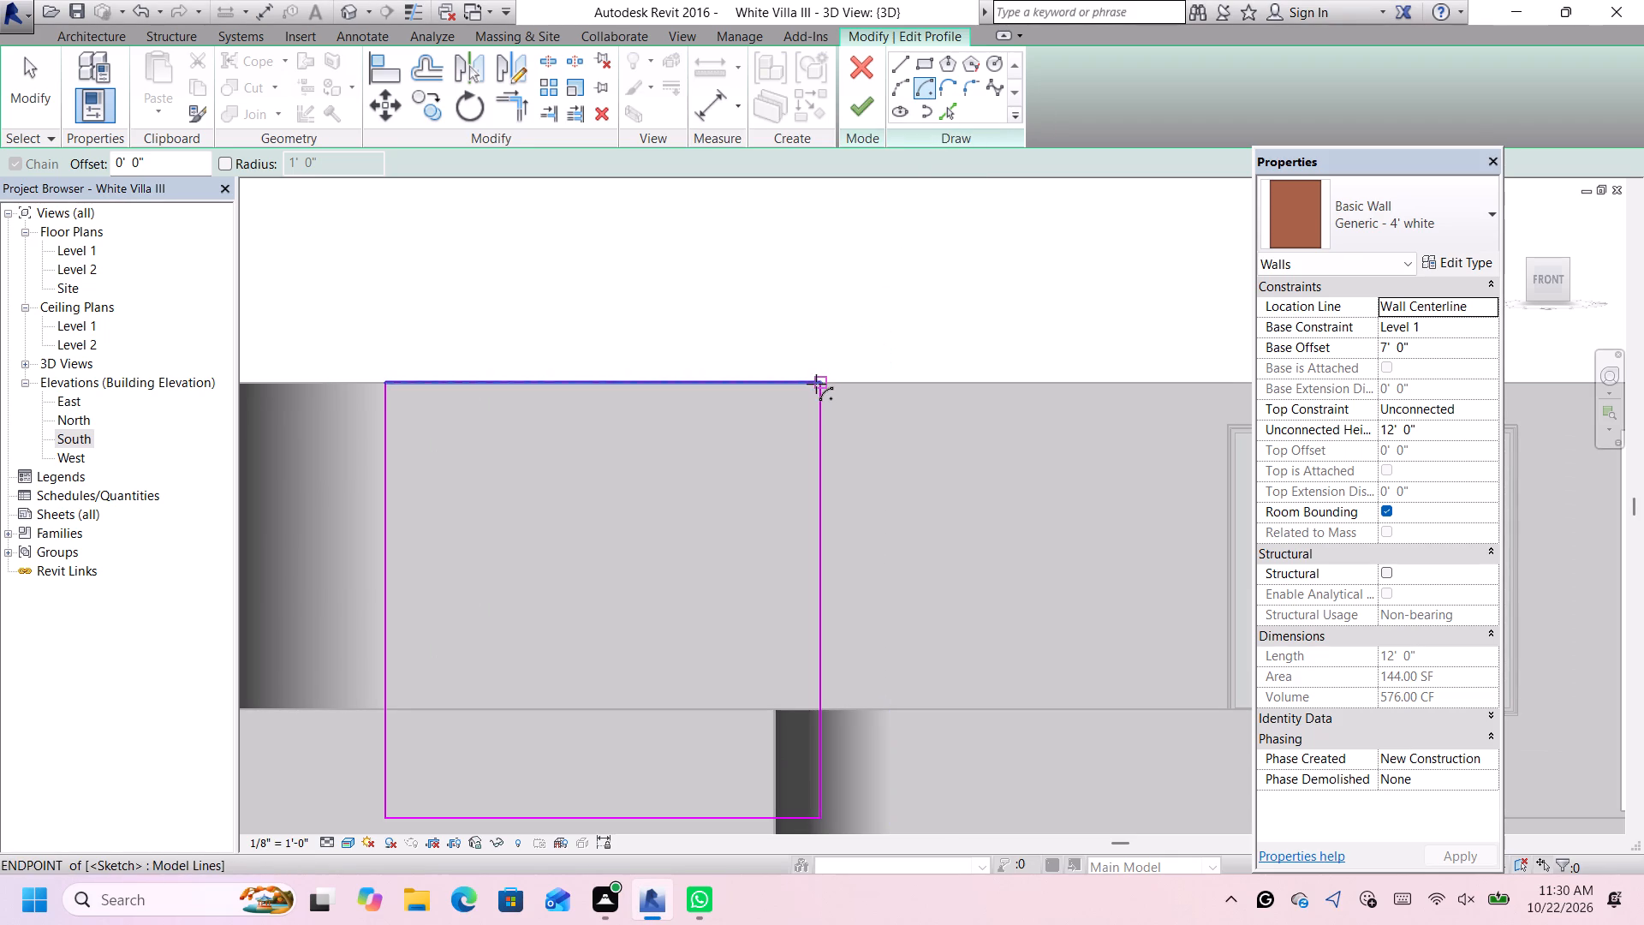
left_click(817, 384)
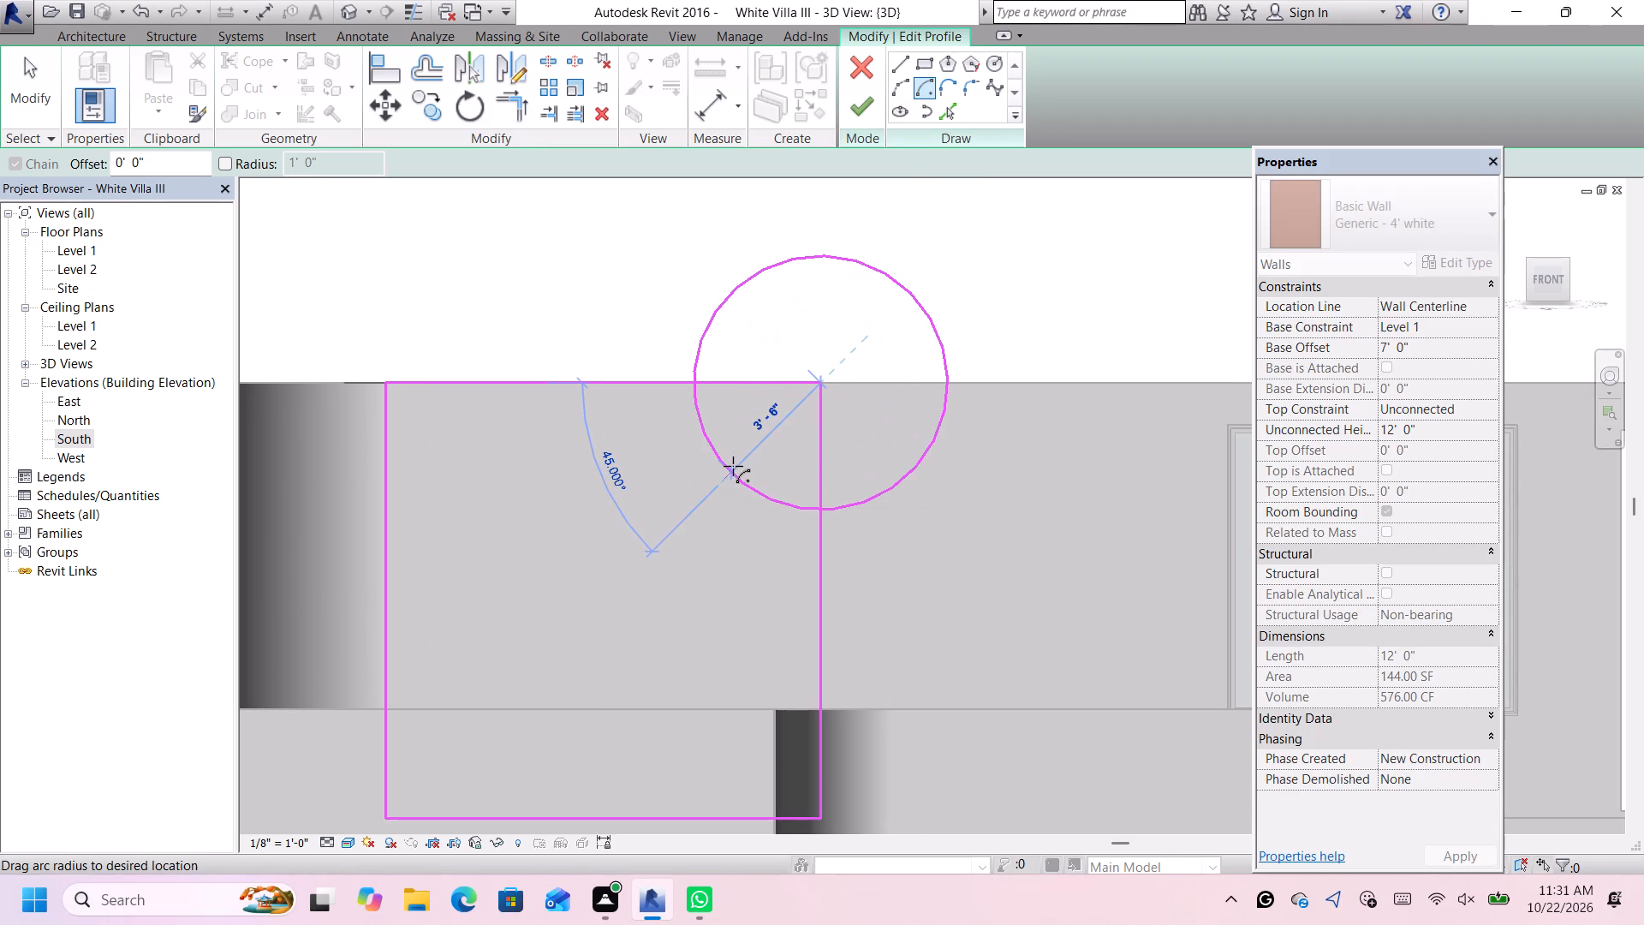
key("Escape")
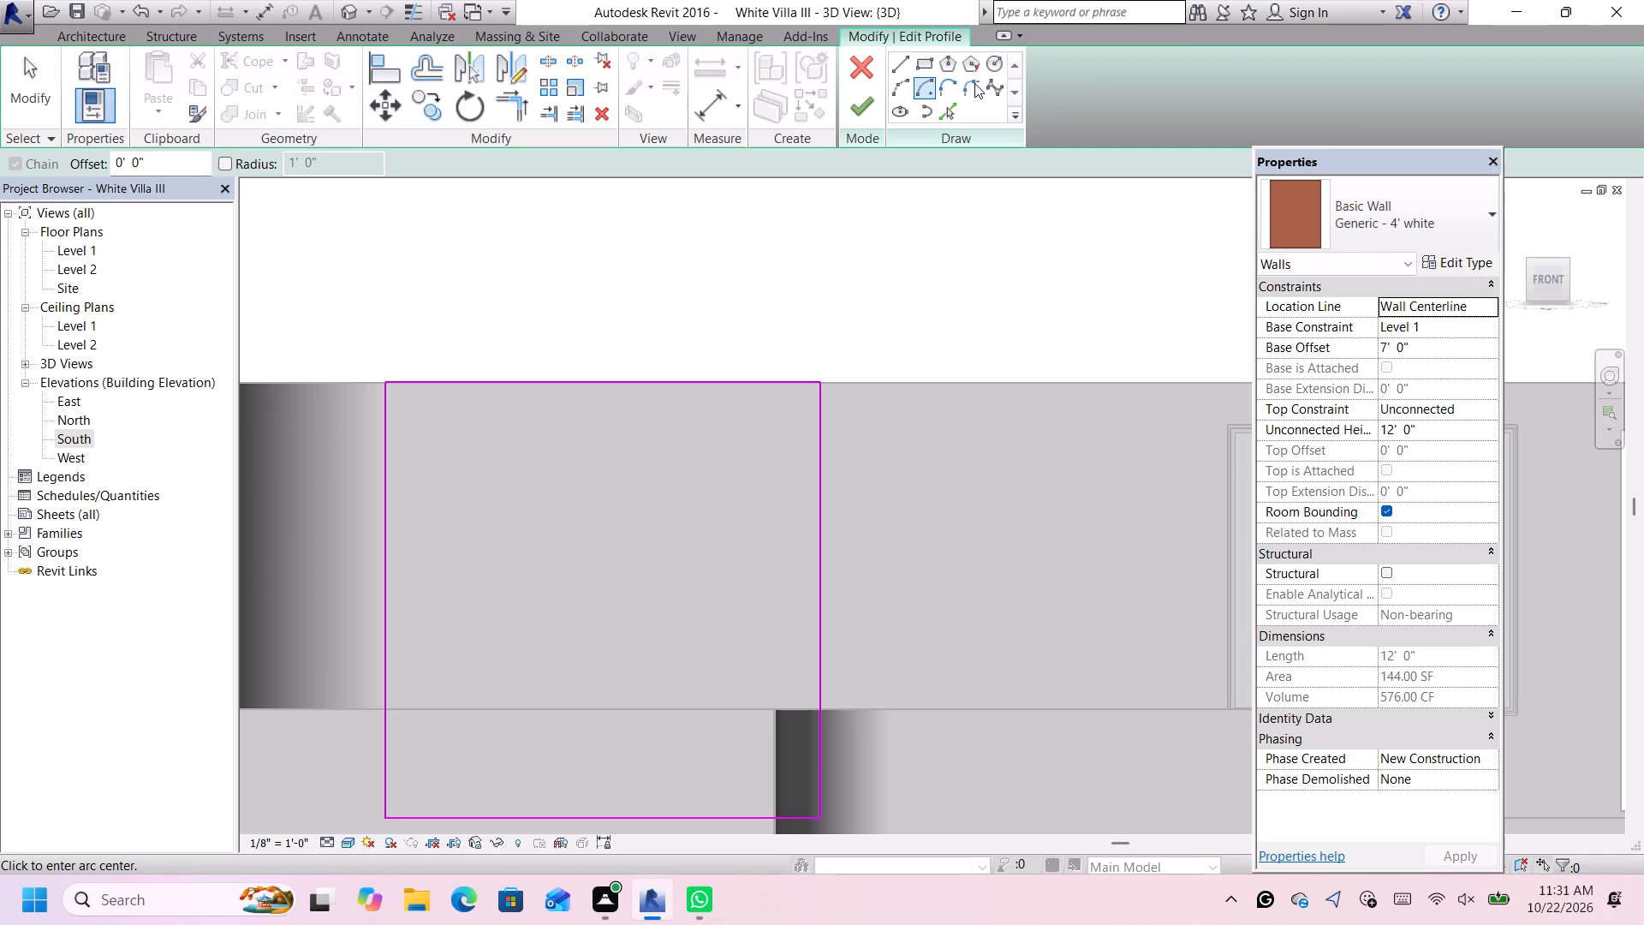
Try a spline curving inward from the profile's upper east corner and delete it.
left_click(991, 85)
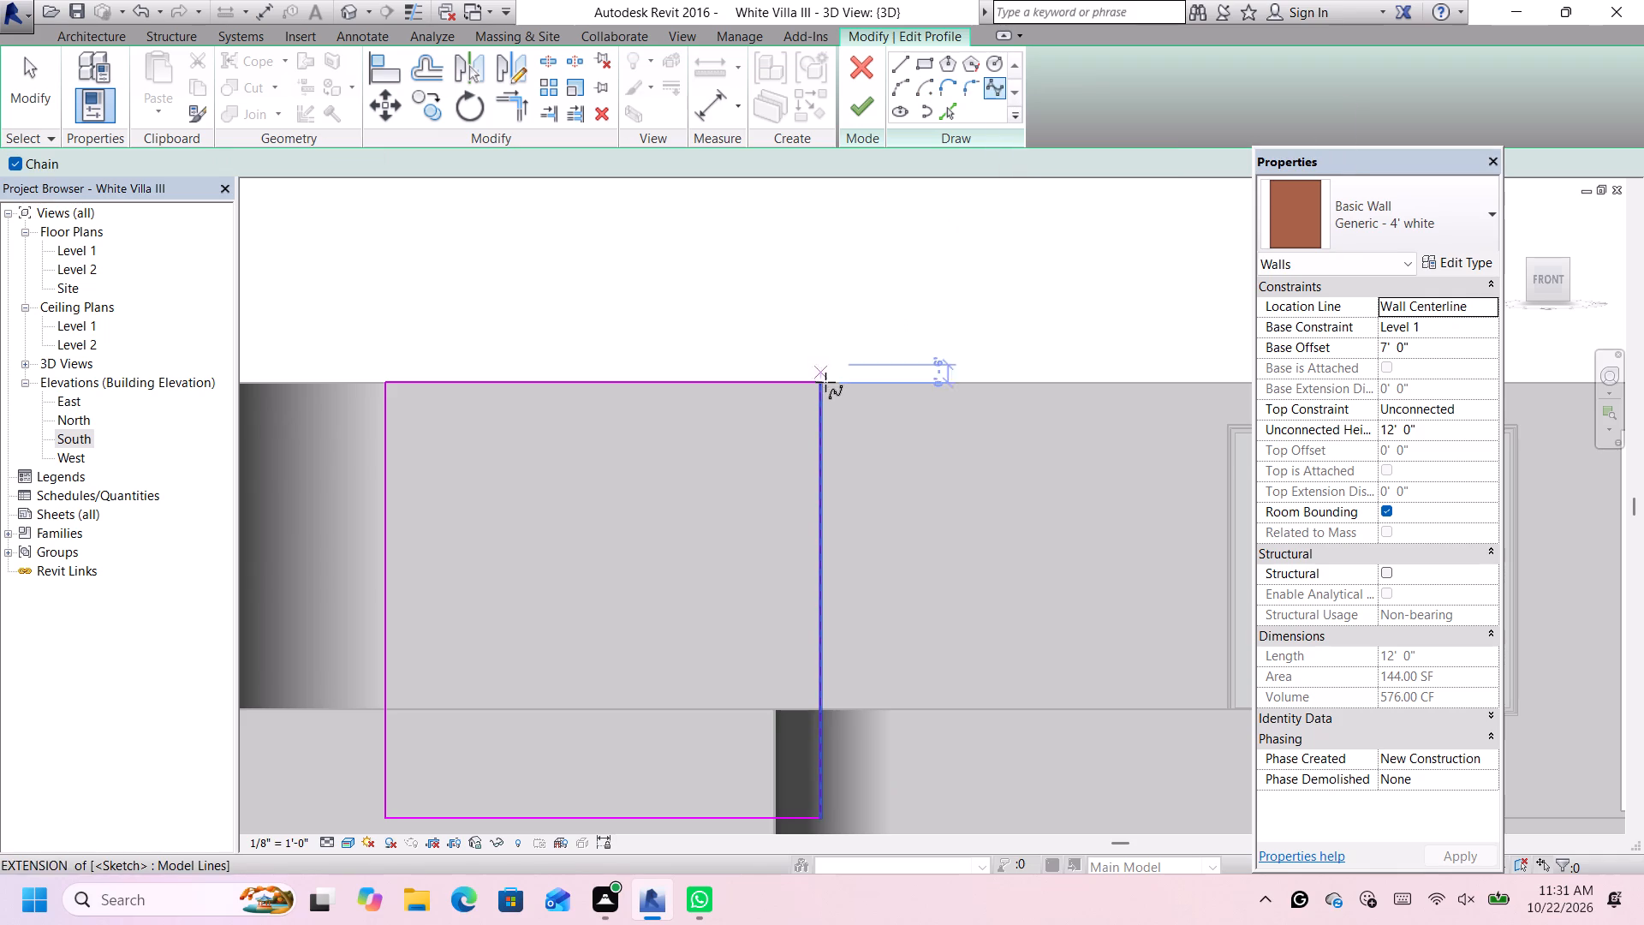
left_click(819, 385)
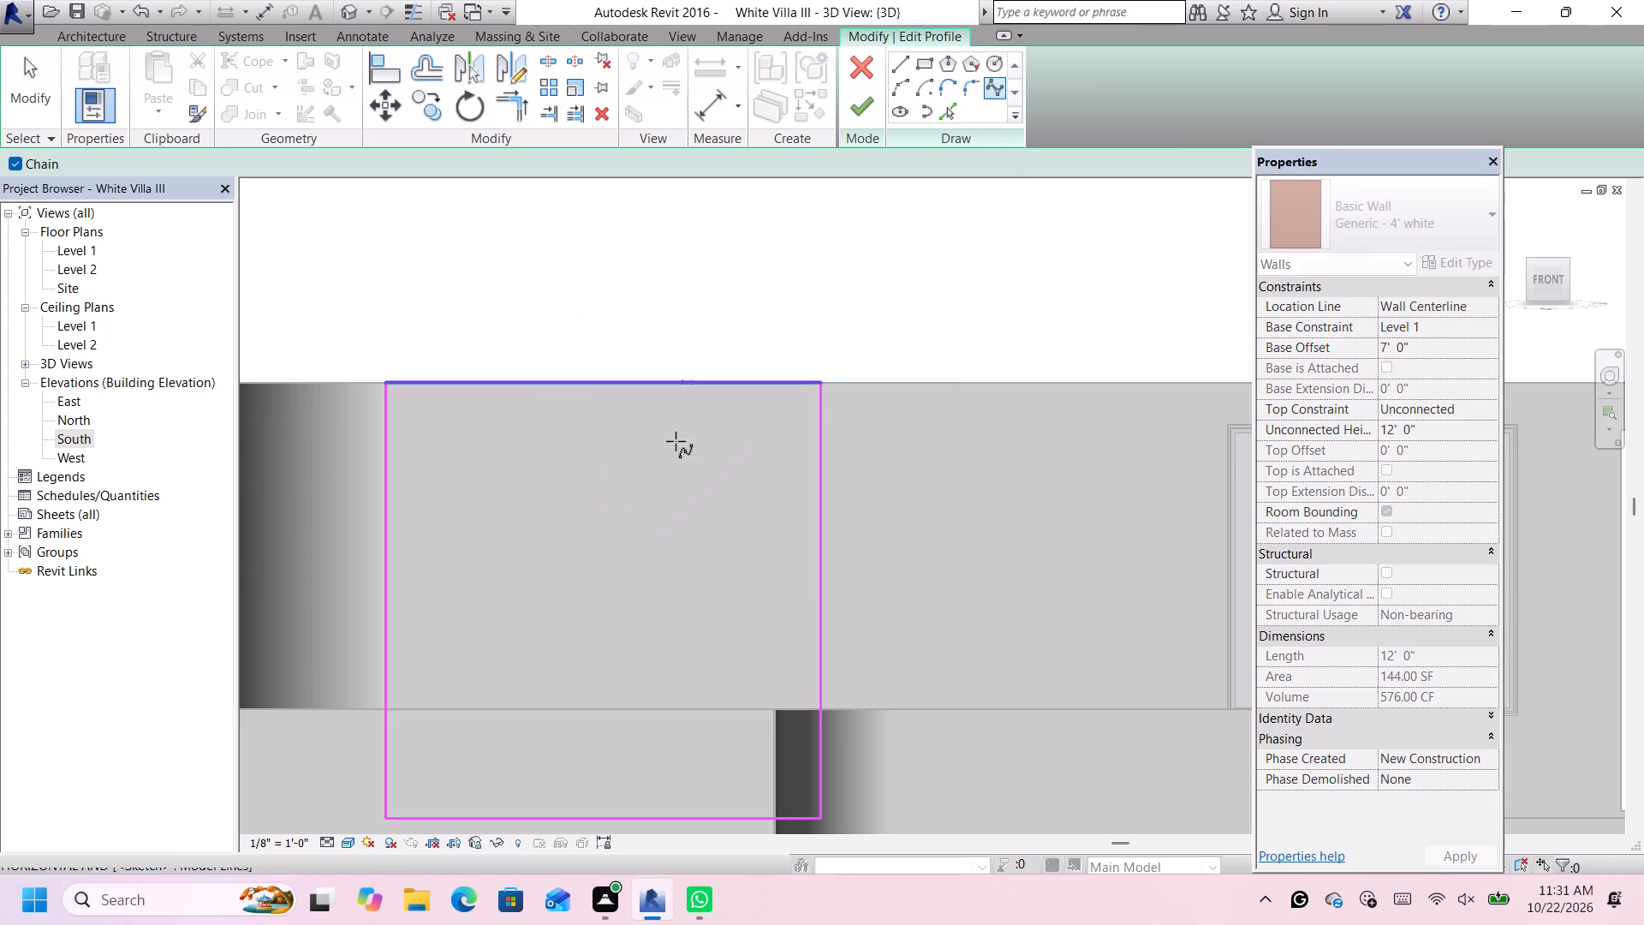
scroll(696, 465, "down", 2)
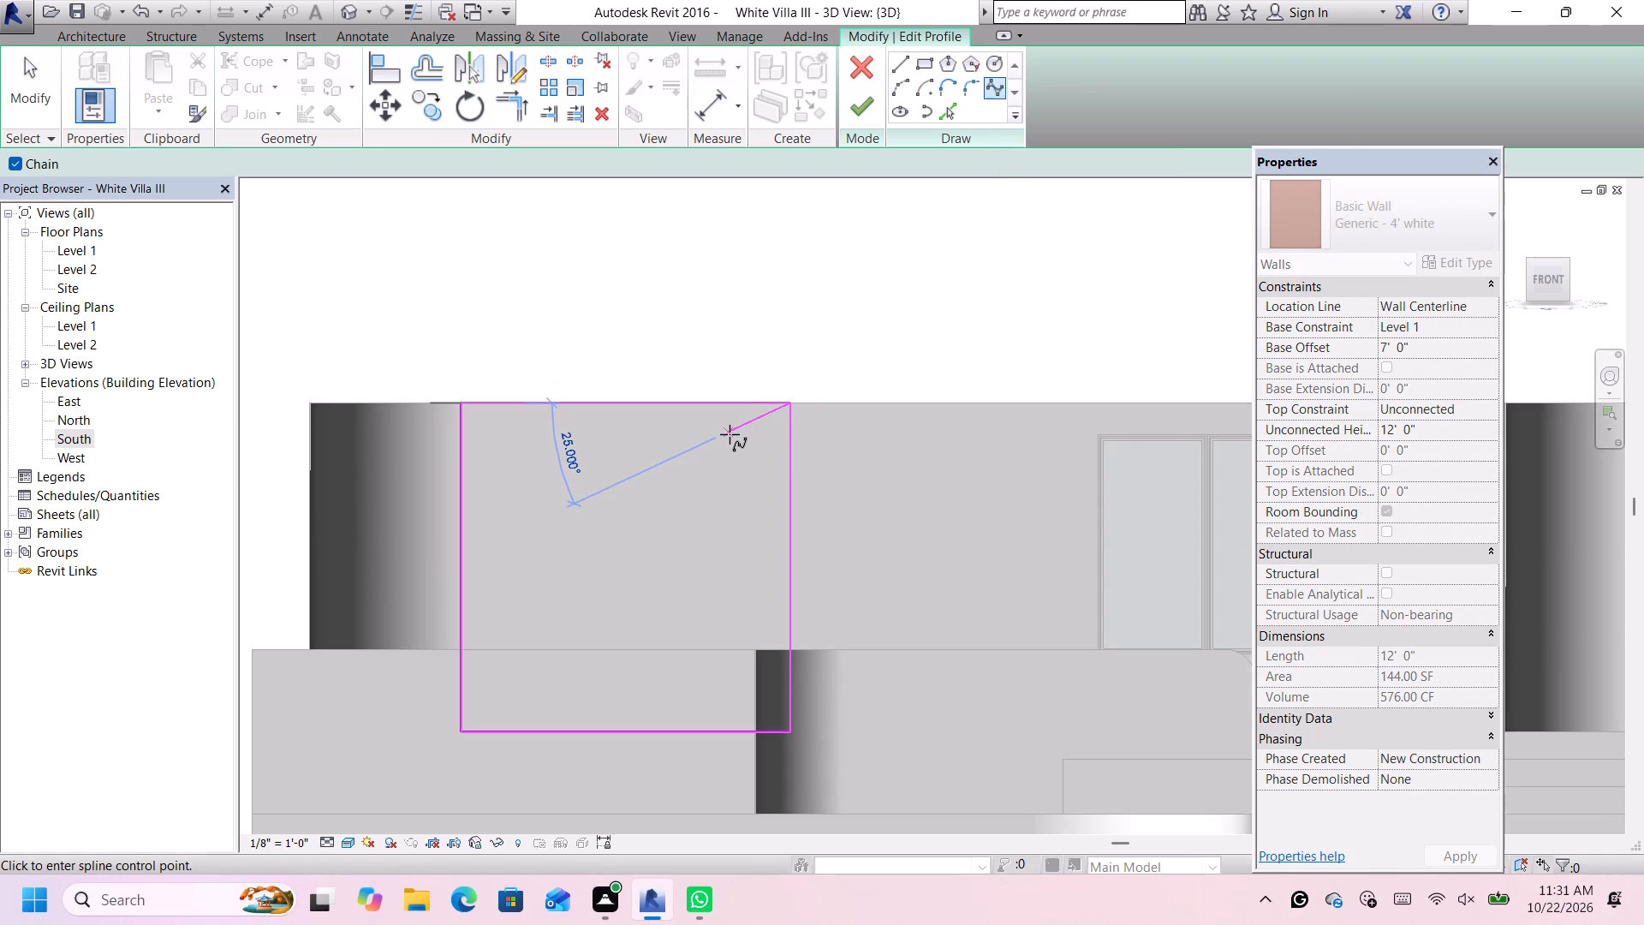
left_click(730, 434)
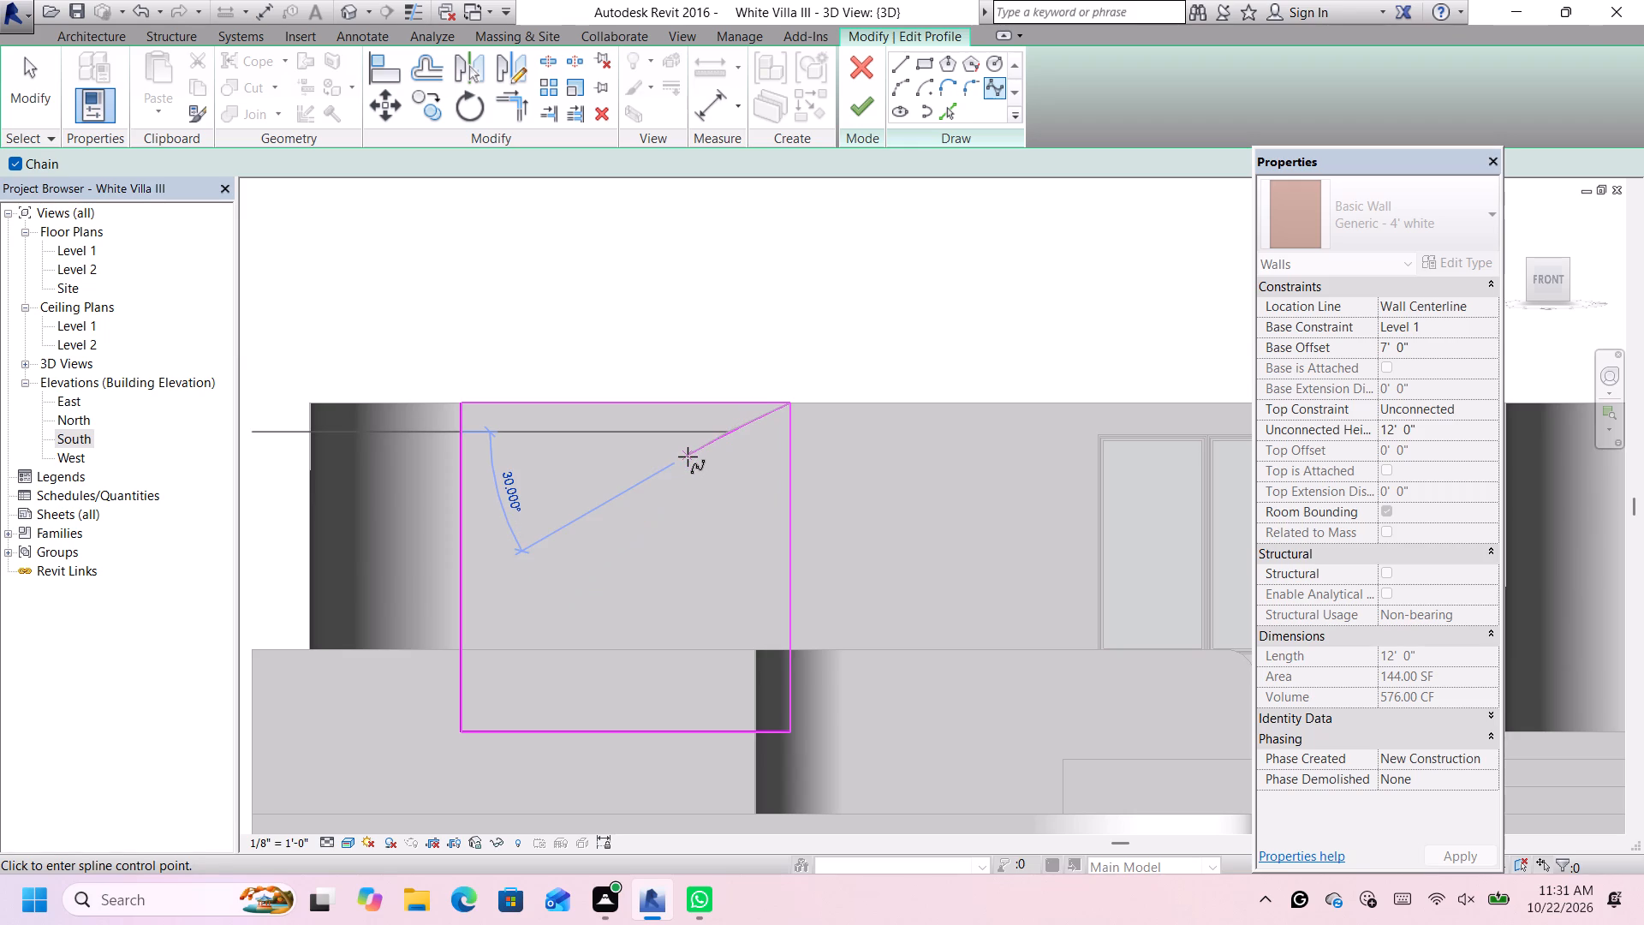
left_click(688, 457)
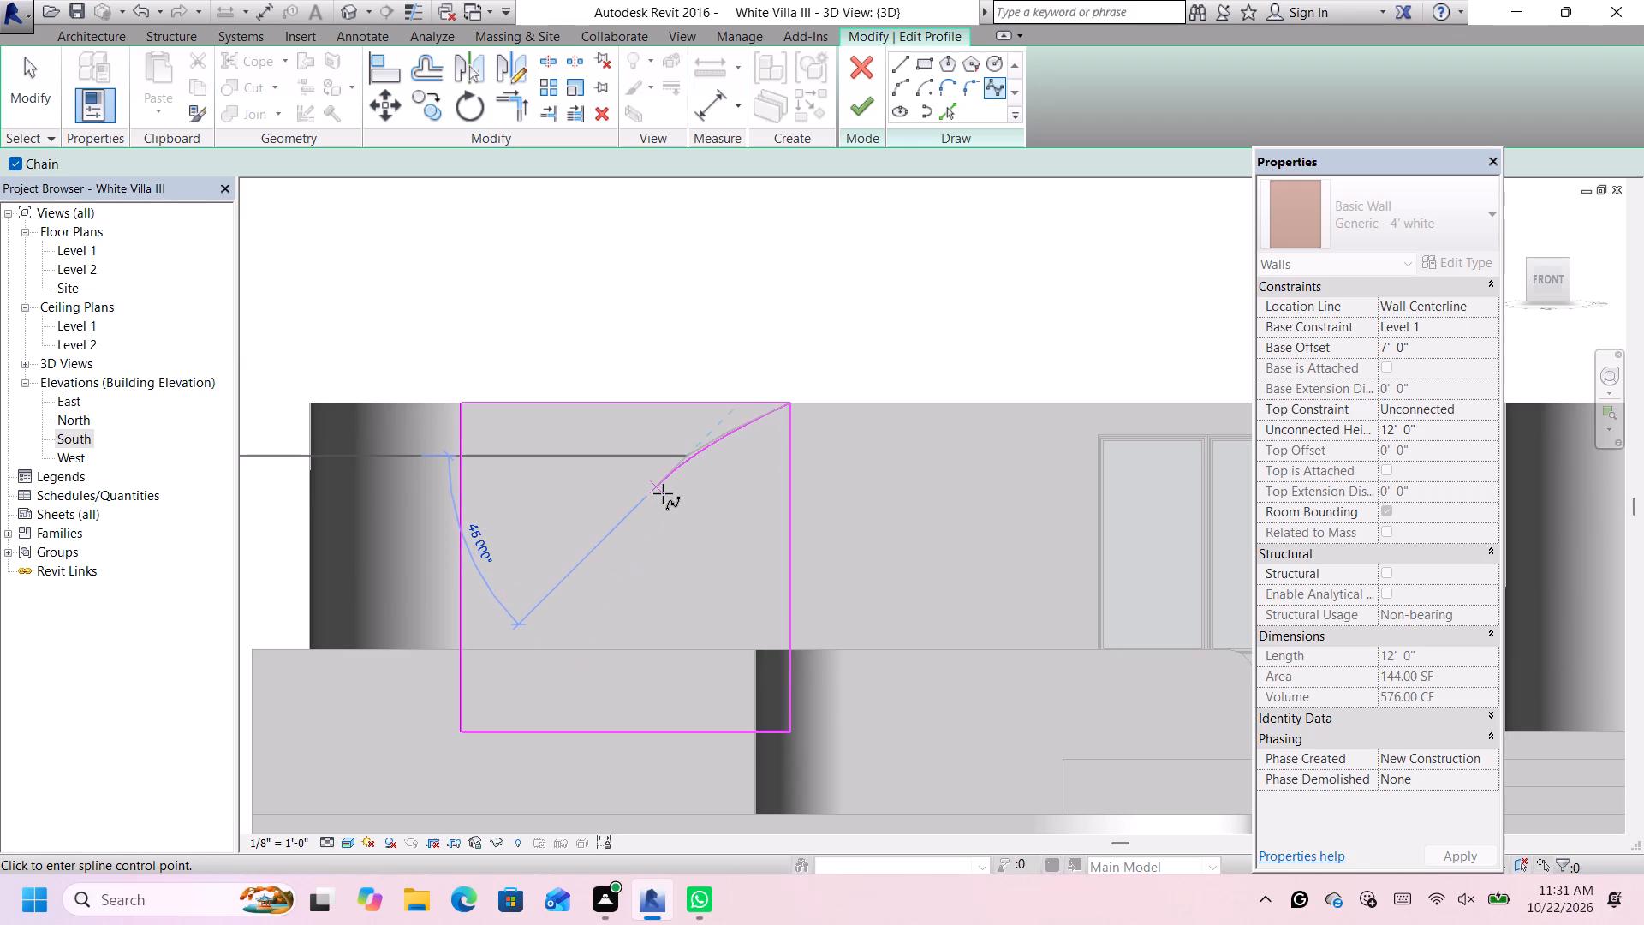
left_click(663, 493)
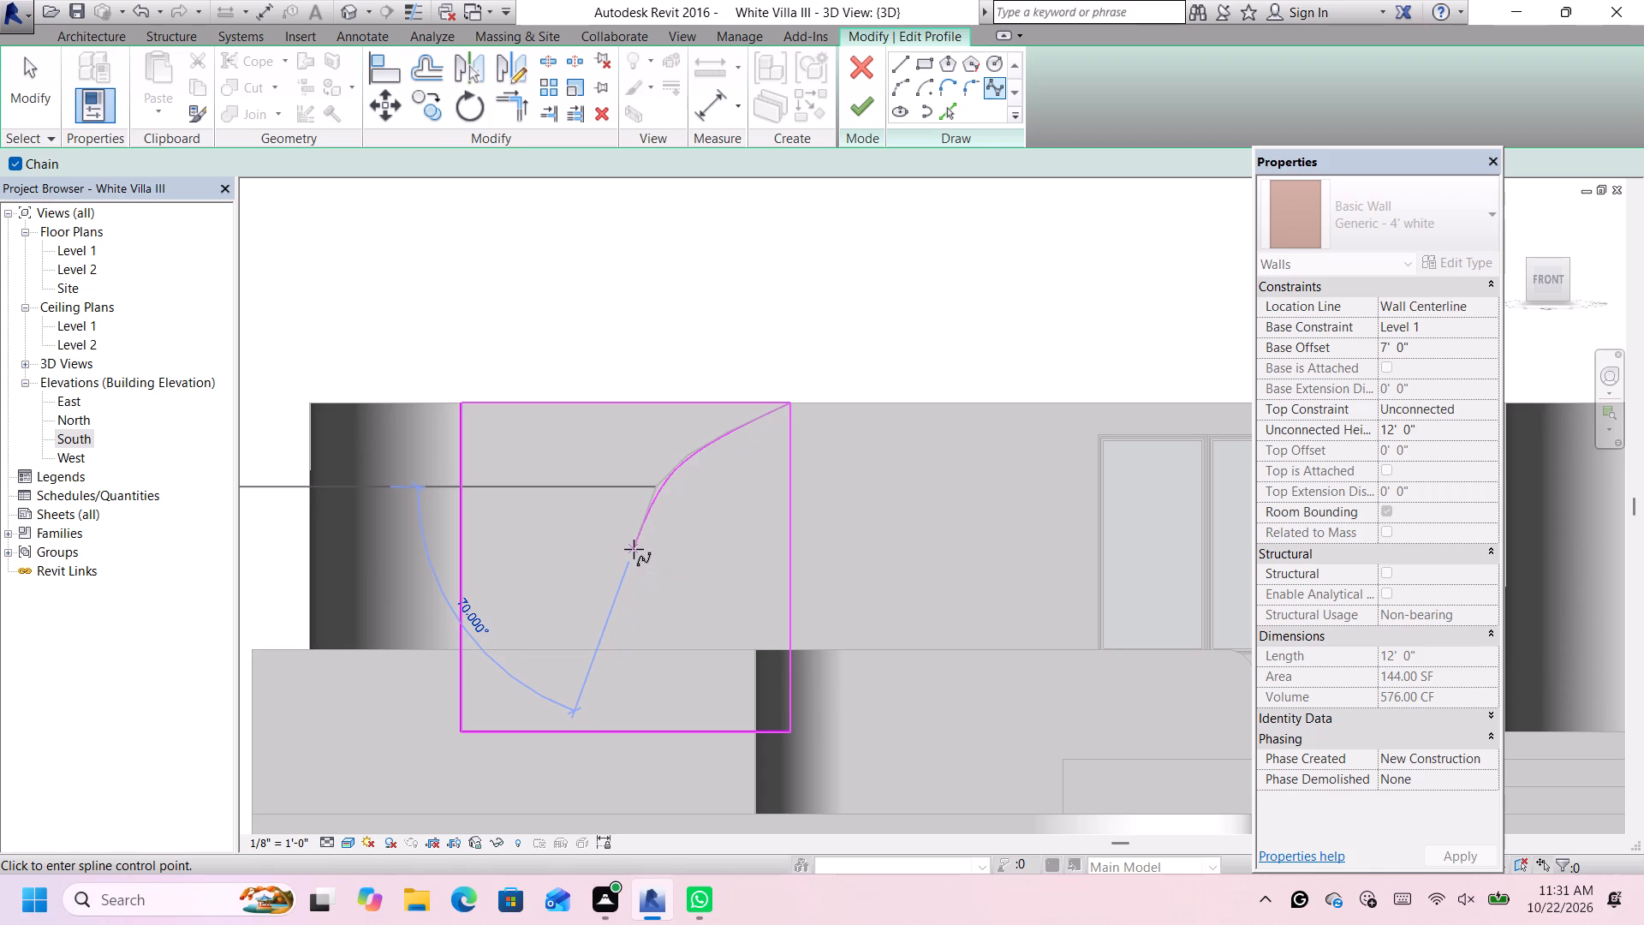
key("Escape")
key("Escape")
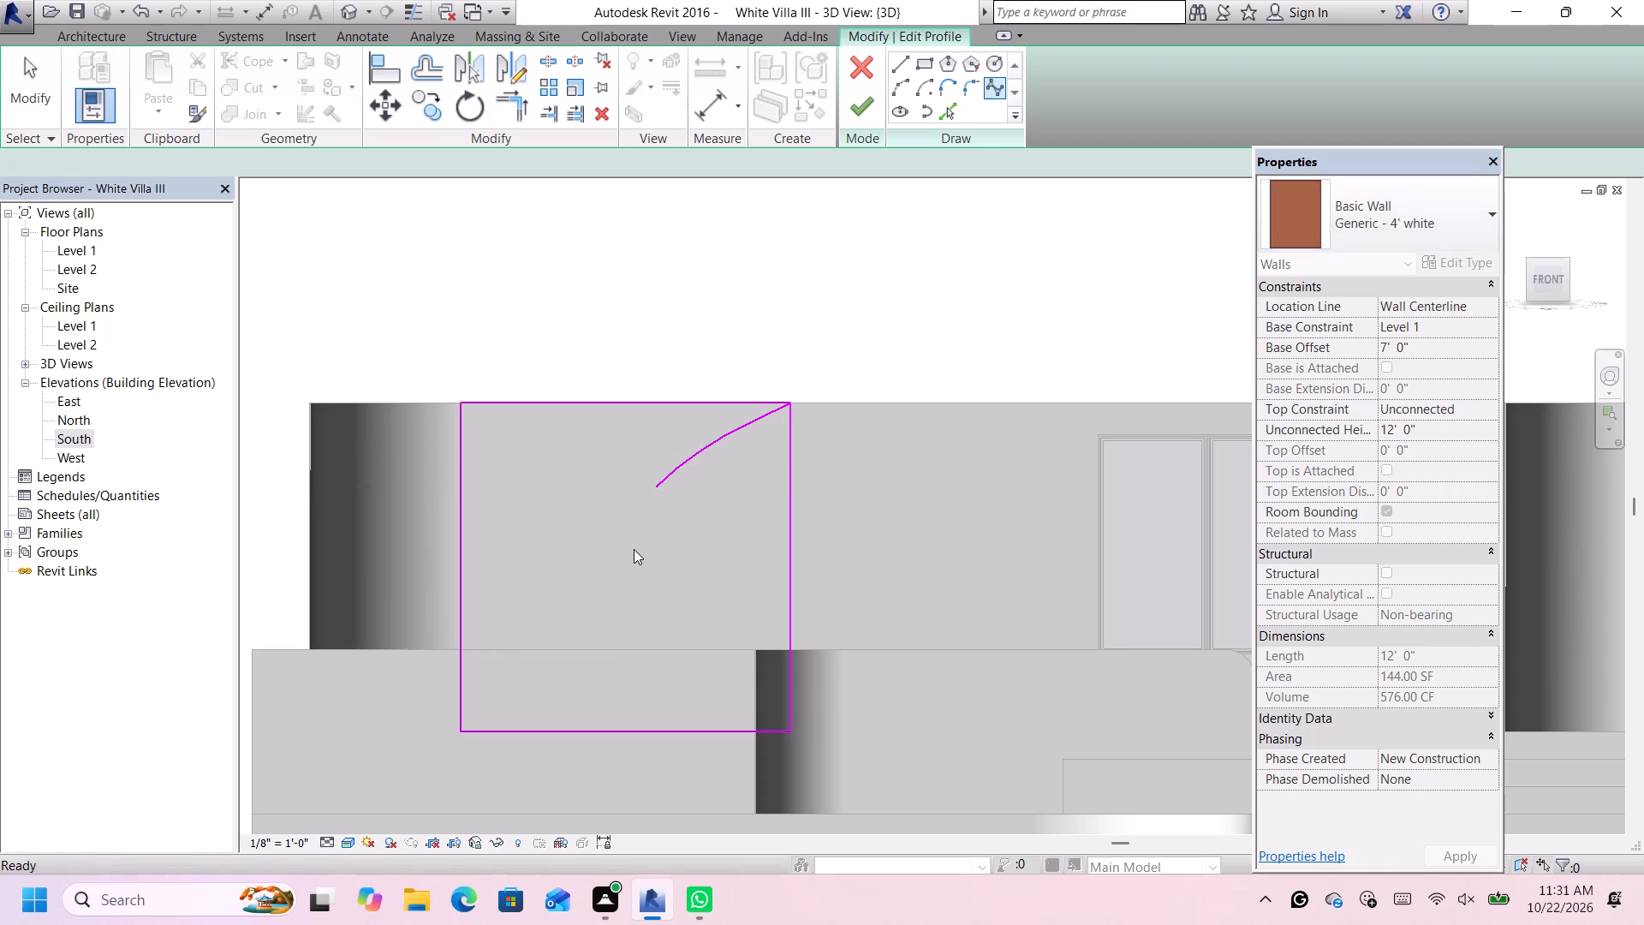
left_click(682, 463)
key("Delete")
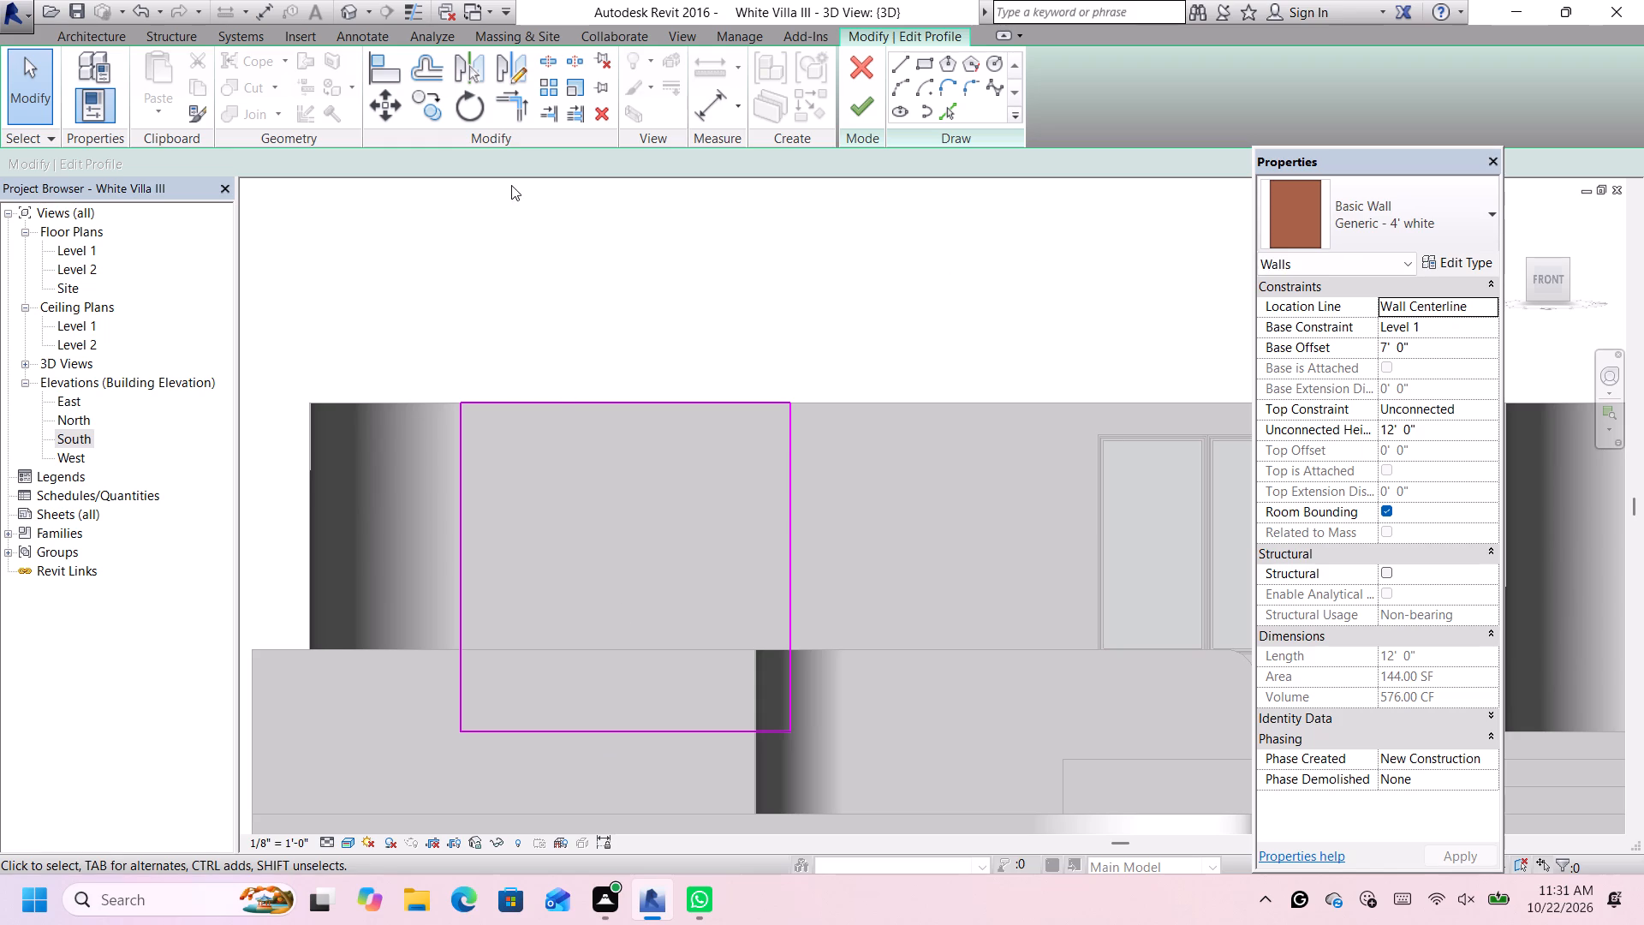
Offset a copy of the wall profile's top edge 3' downward, inside the profile.
left_click(429, 75)
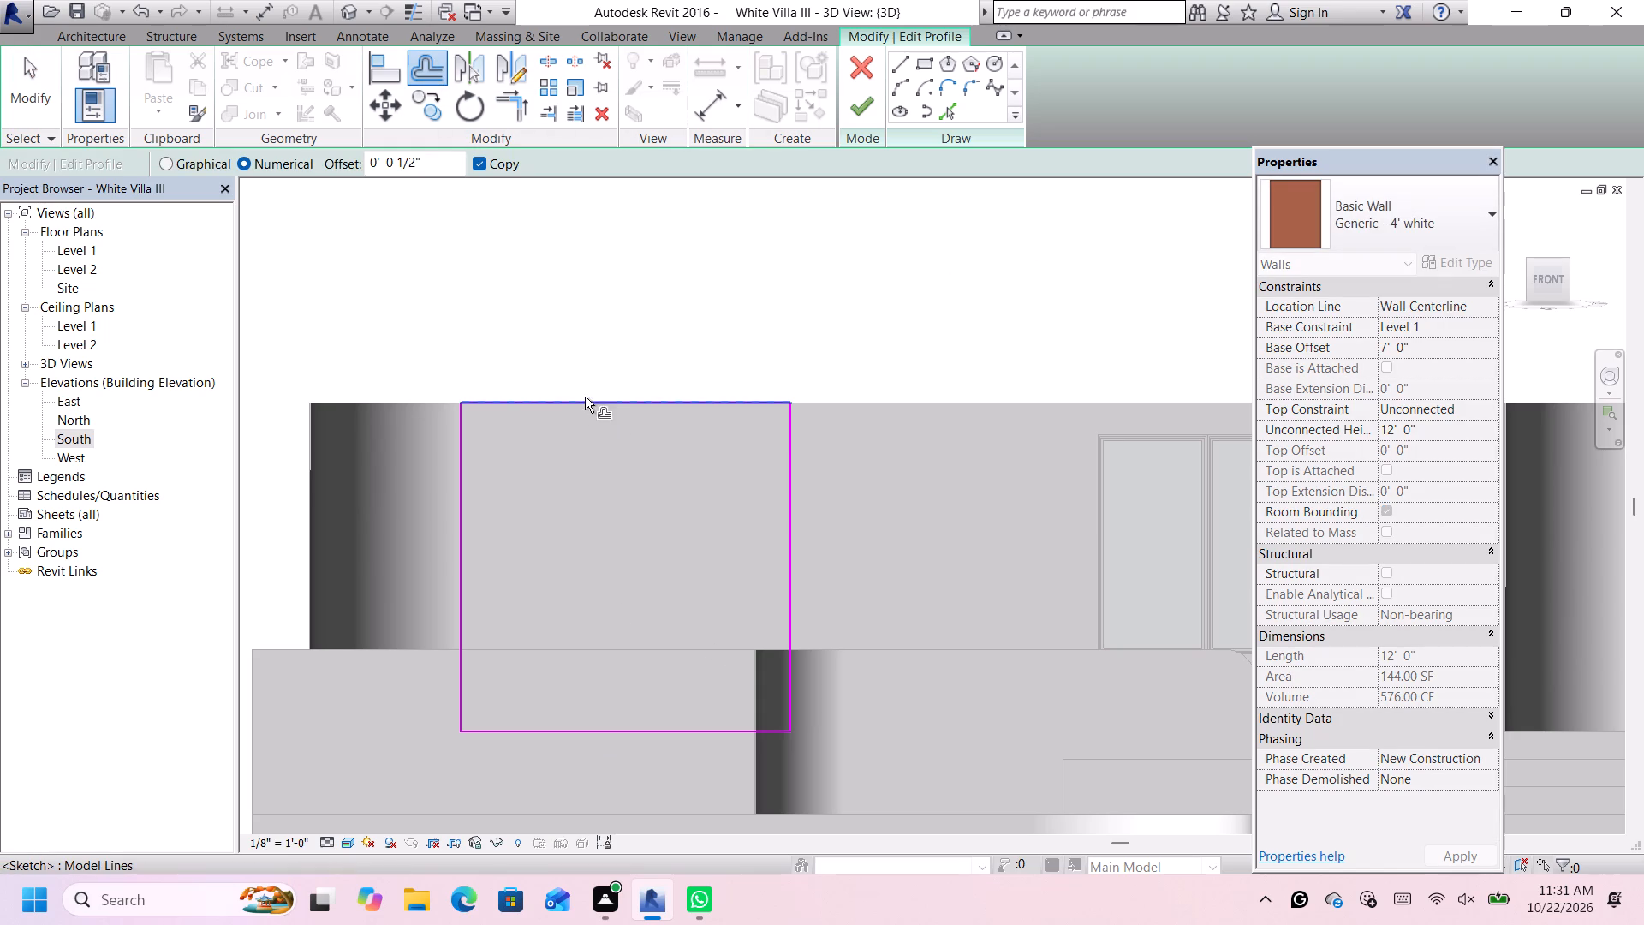
left_click_drag(448, 171, 381, 185)
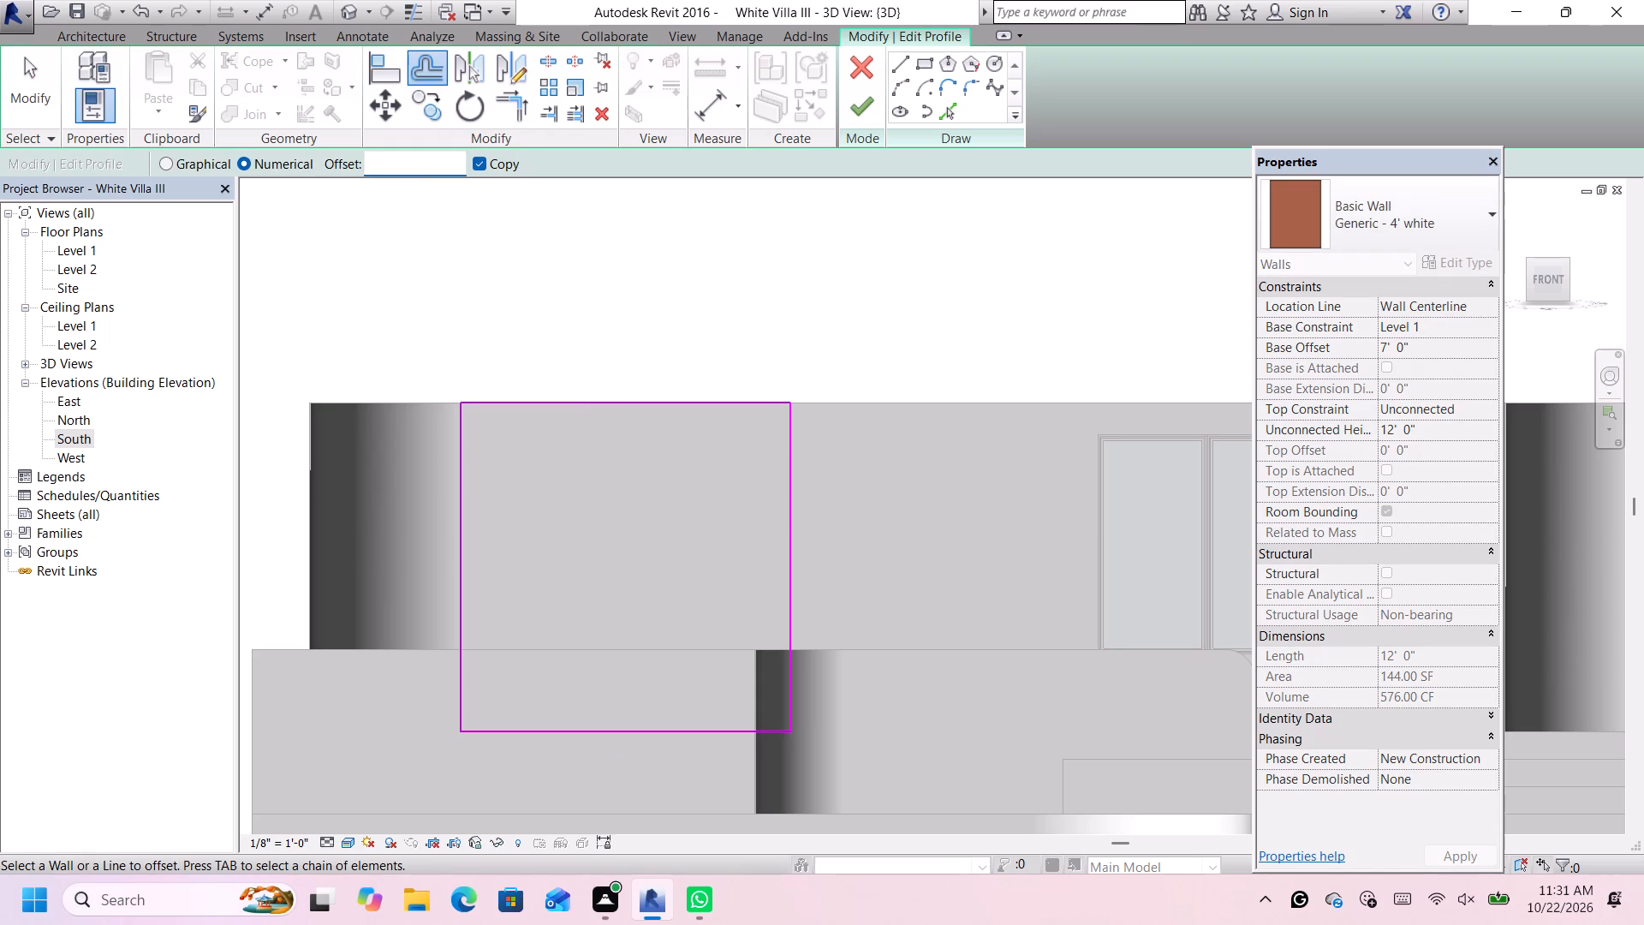
left_click_drag(381, 185, 345, 202)
key("BackSpace")
key("3")
key("apostrophe")
key("Return")
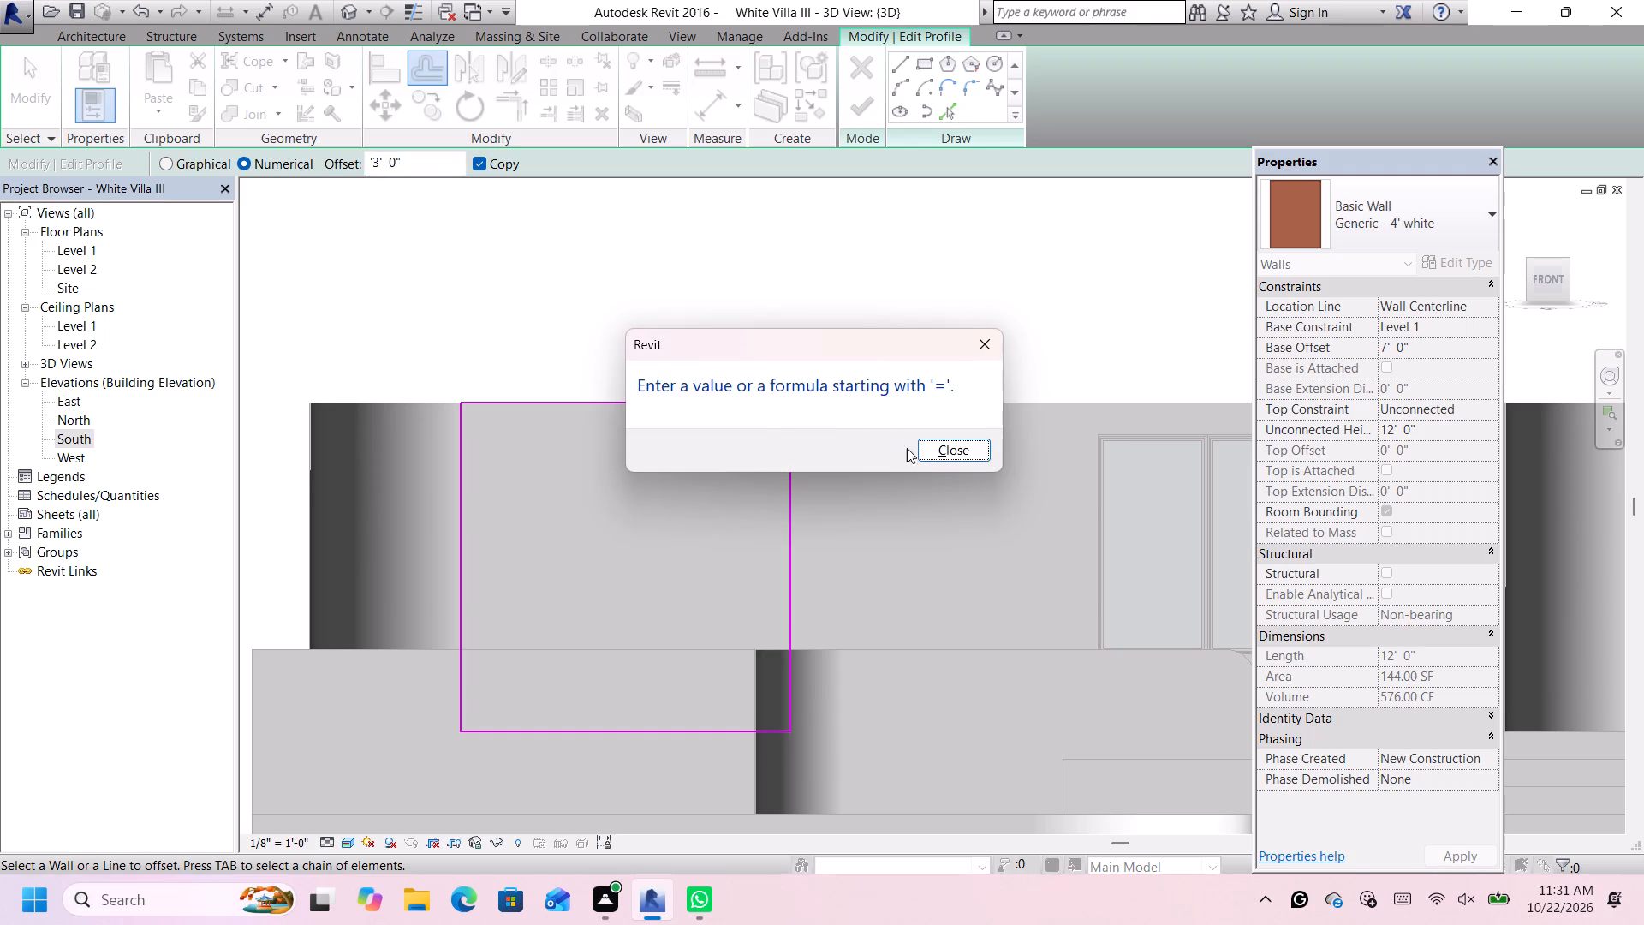
left_click(946, 441)
key("BackSpace")
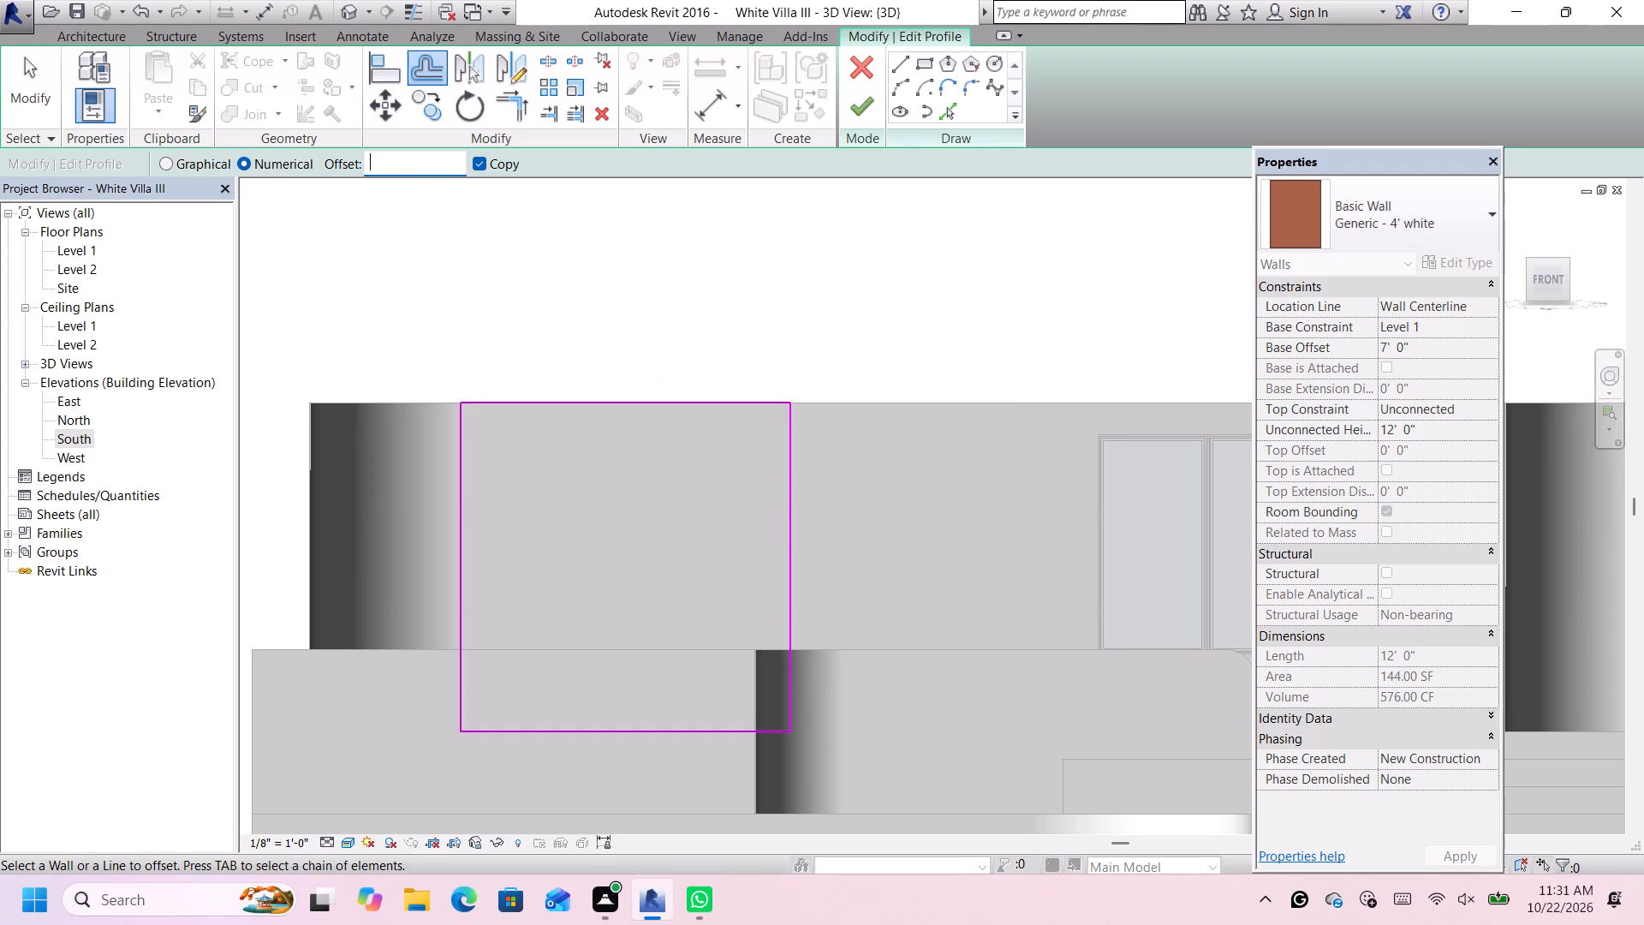
key("2")
left_click(434, 174)
key("BackSpace")
key("BackSpace")
key("BackSpace")
key("BackSpace")
key("BackSpace")
key("BackSpace")
key("BackSpace")
key("BackSpace")
key("BackSpace")
key("BackSpace")
key("BackSpace")
key("3")
key("apostrophe")
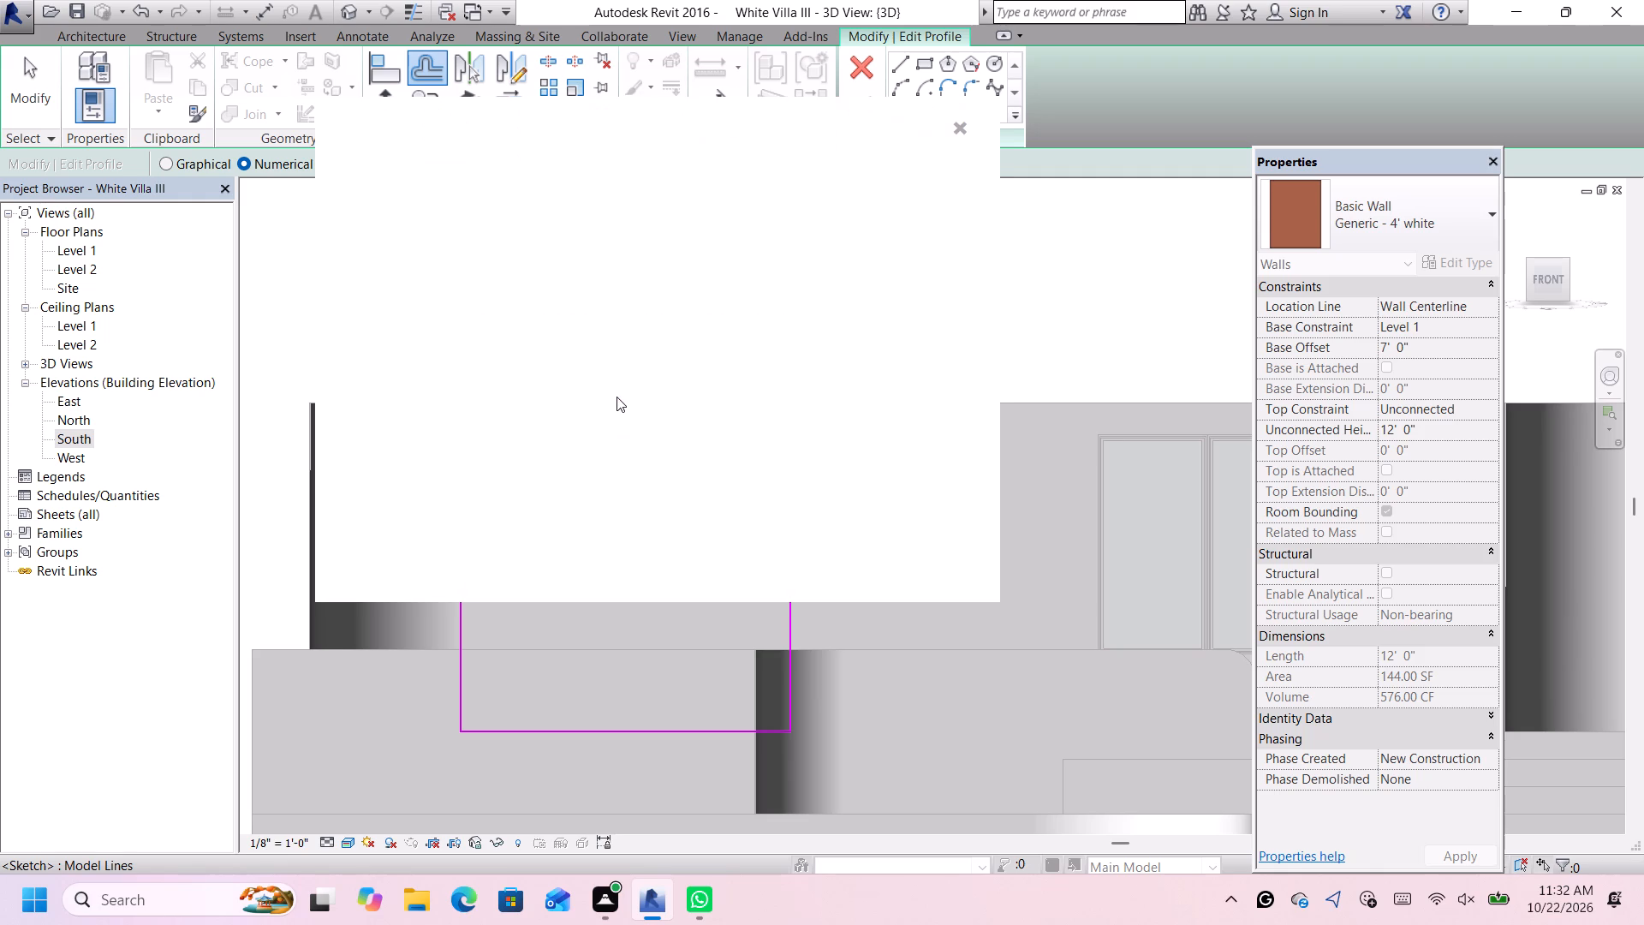
left_click(954, 123)
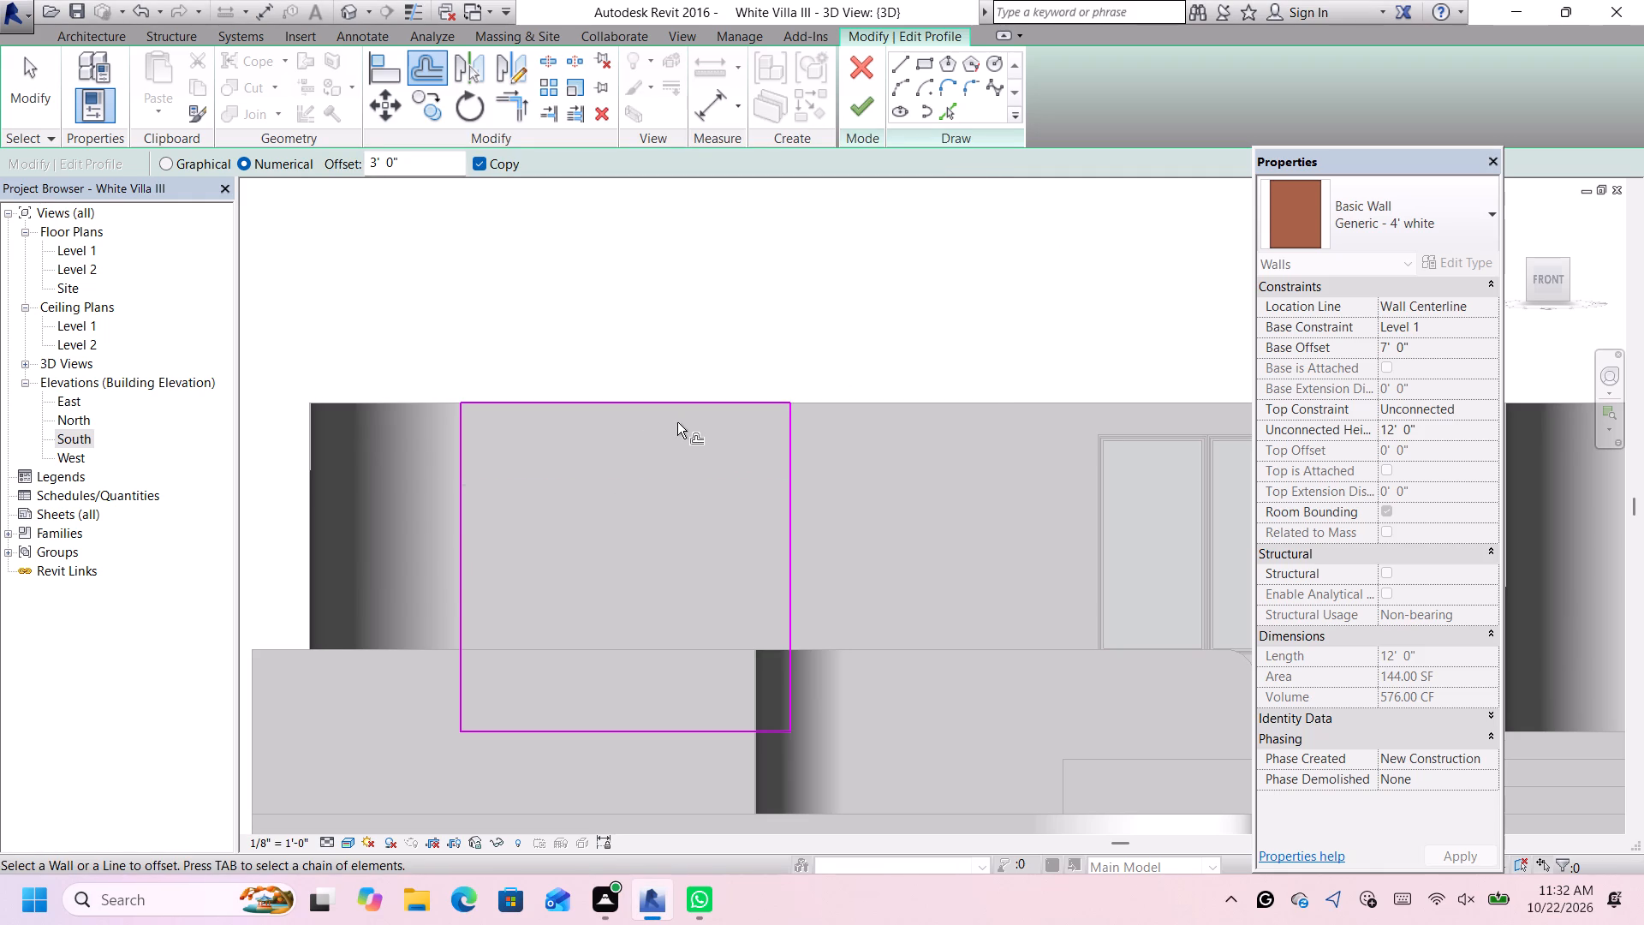
scroll(682, 413, "up", 1)
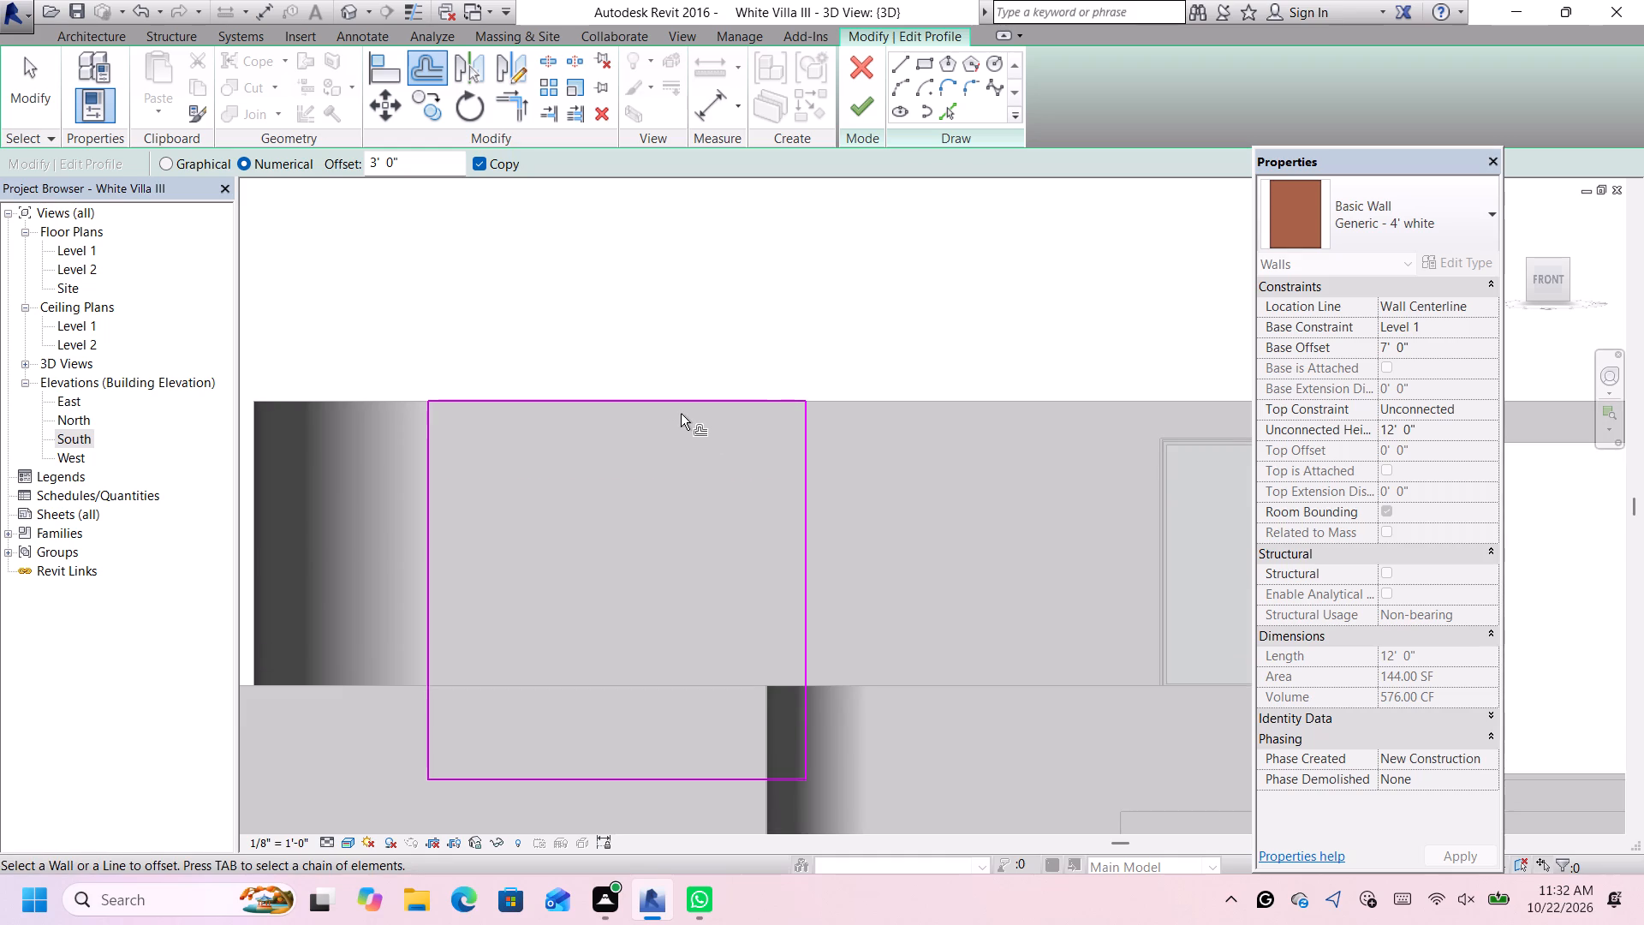
scroll(681, 414, "up", 1)
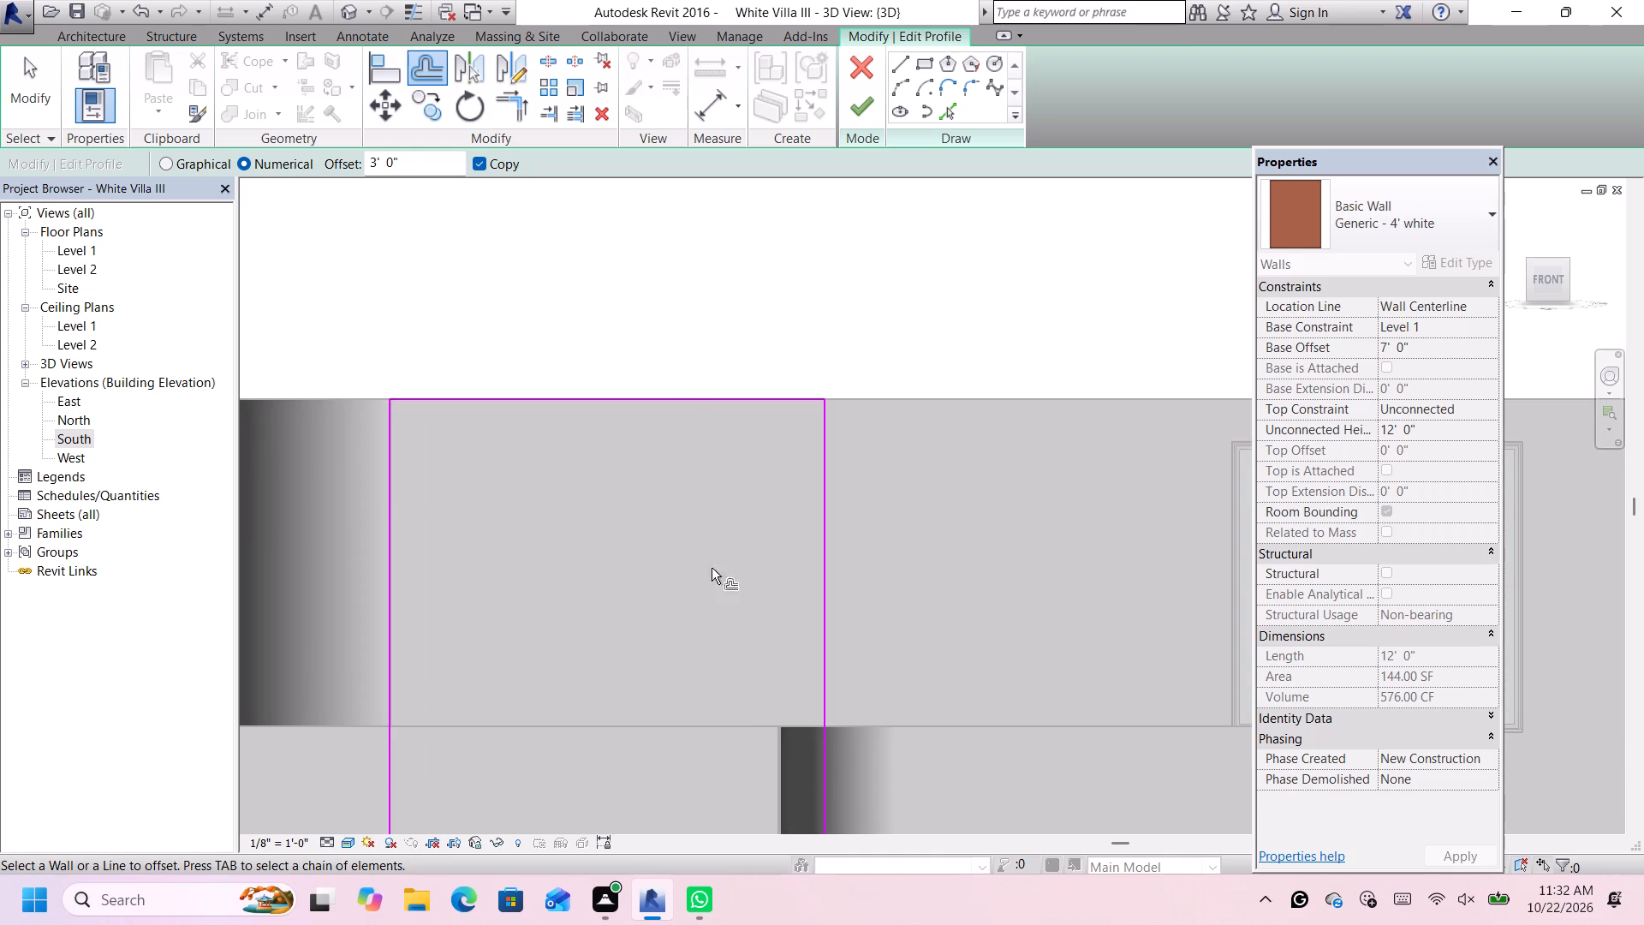
left_click(733, 408)
Offset a copy of the profile's east vertical edge 3' inward.
scroll(729, 423, "down", 6)
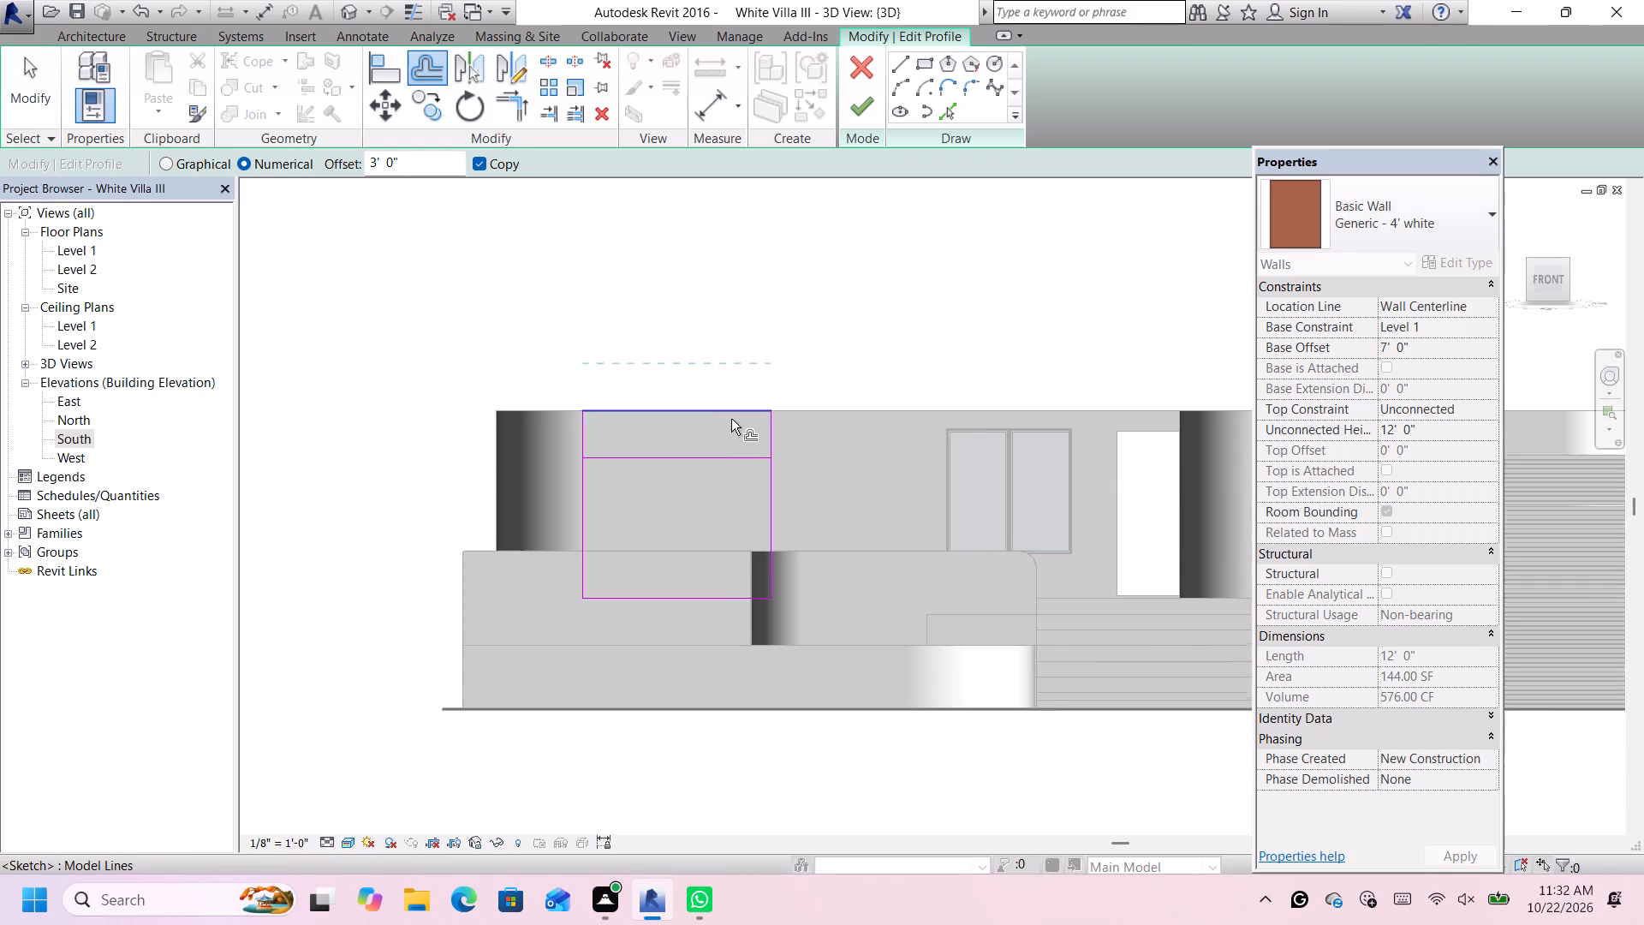
scroll(767, 487, "up", 1)
left_click(767, 487)
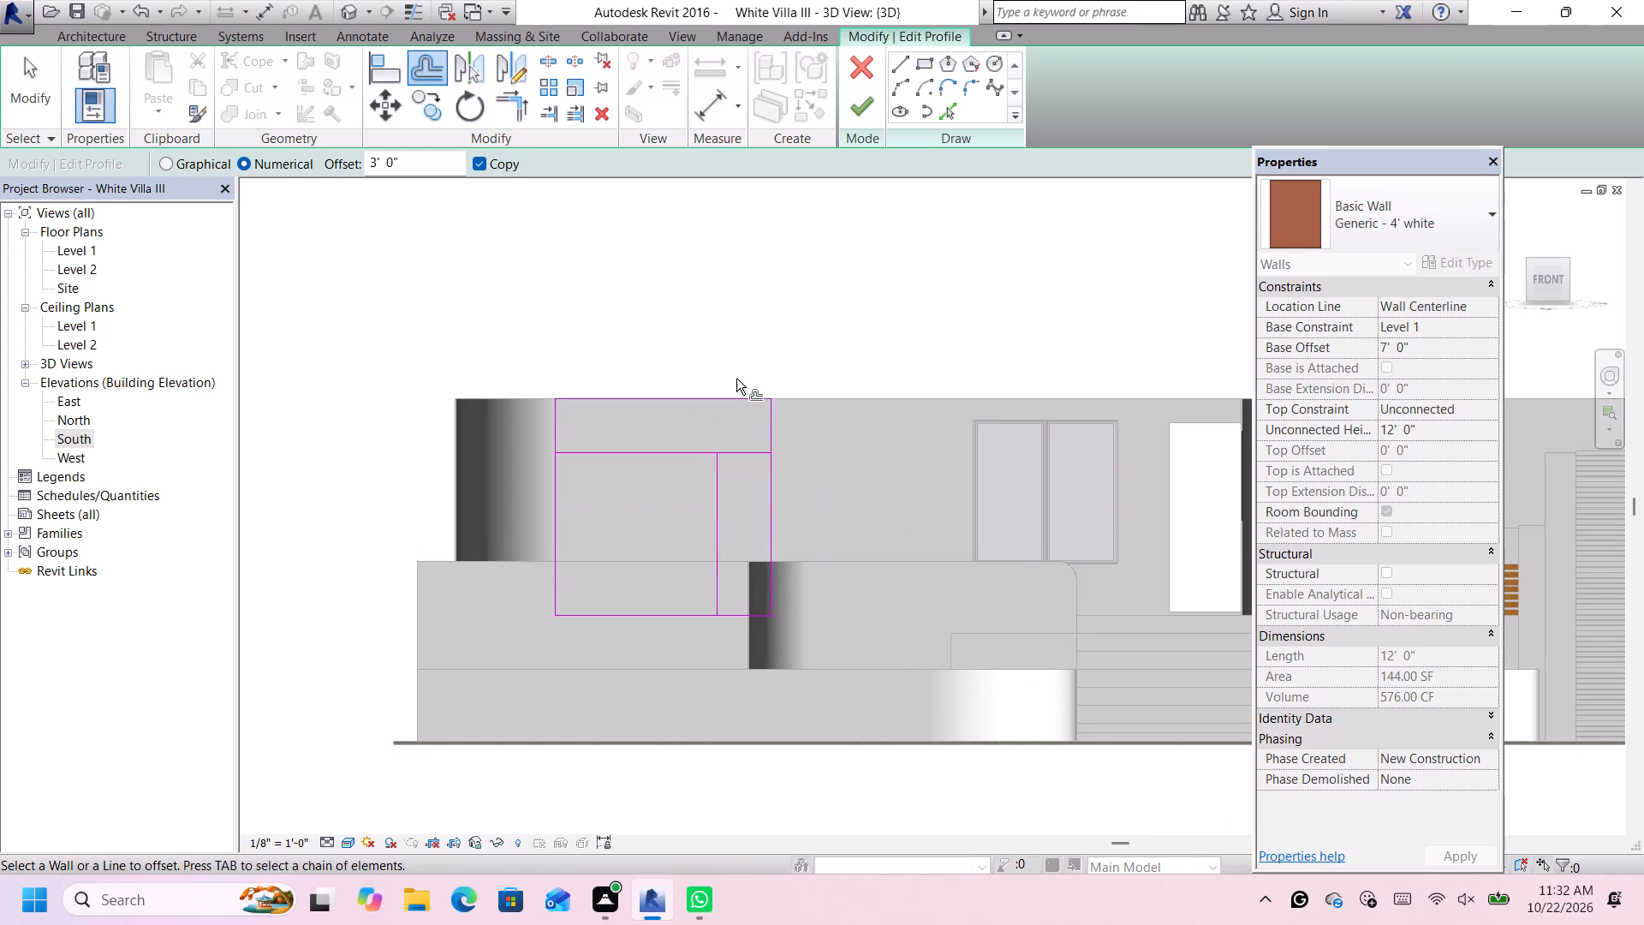
Undo the two 3' offset copies in the wall profile.
scroll(730, 382, "down", 2)
scroll(797, 329, "up", 1)
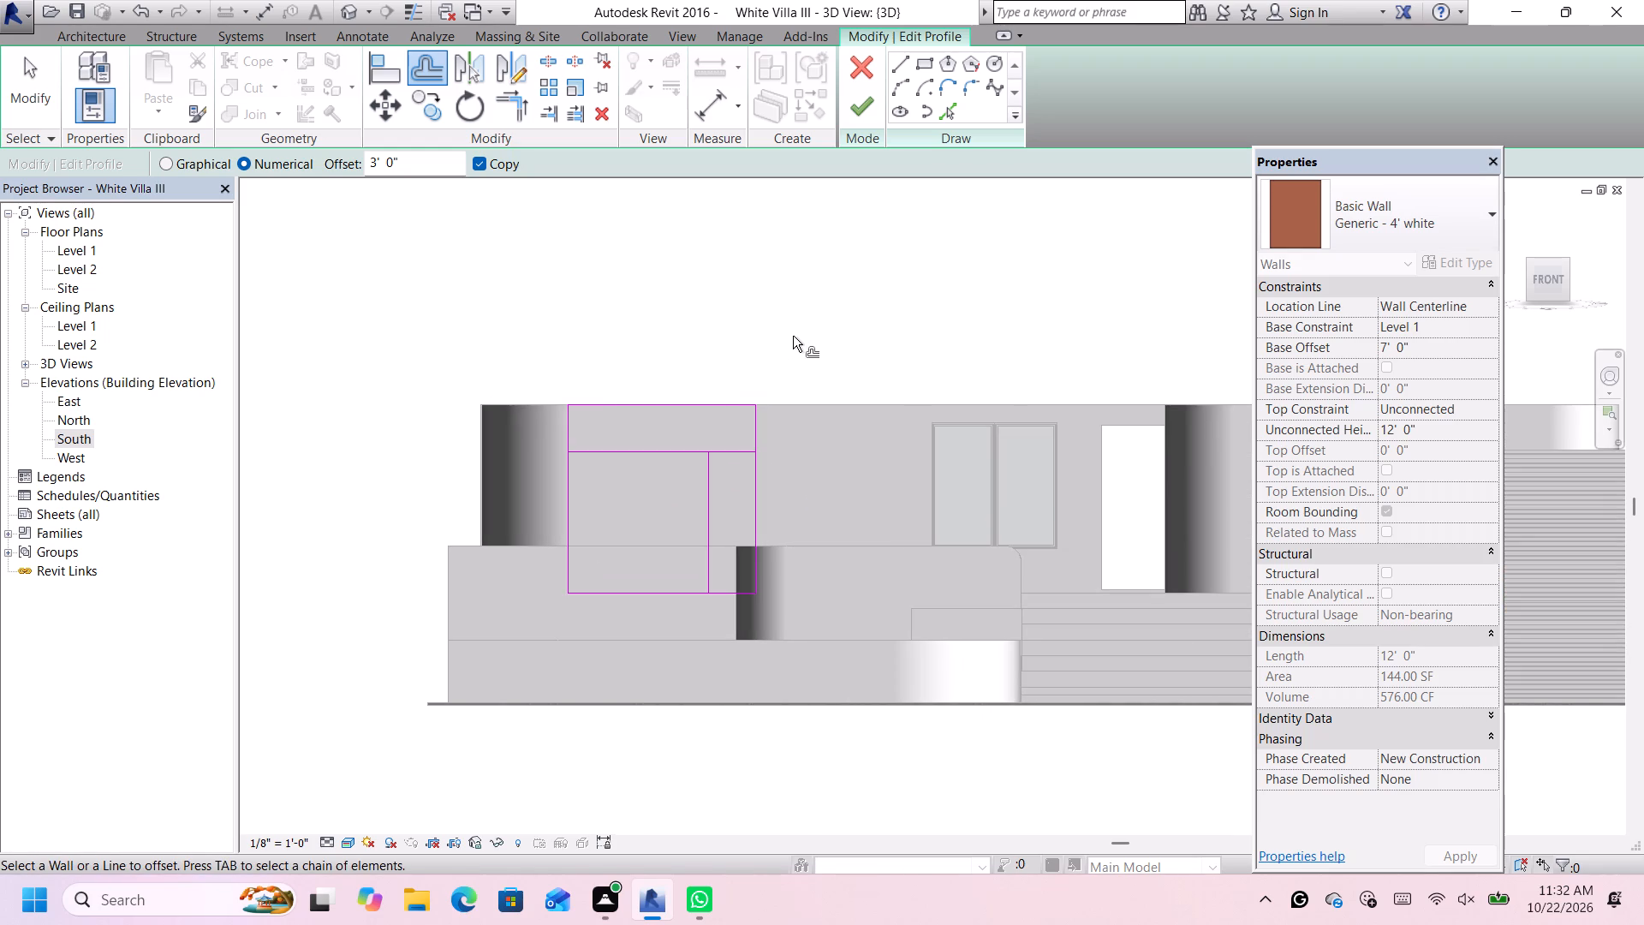
key("ctrl+z")
key("ctrl+z")
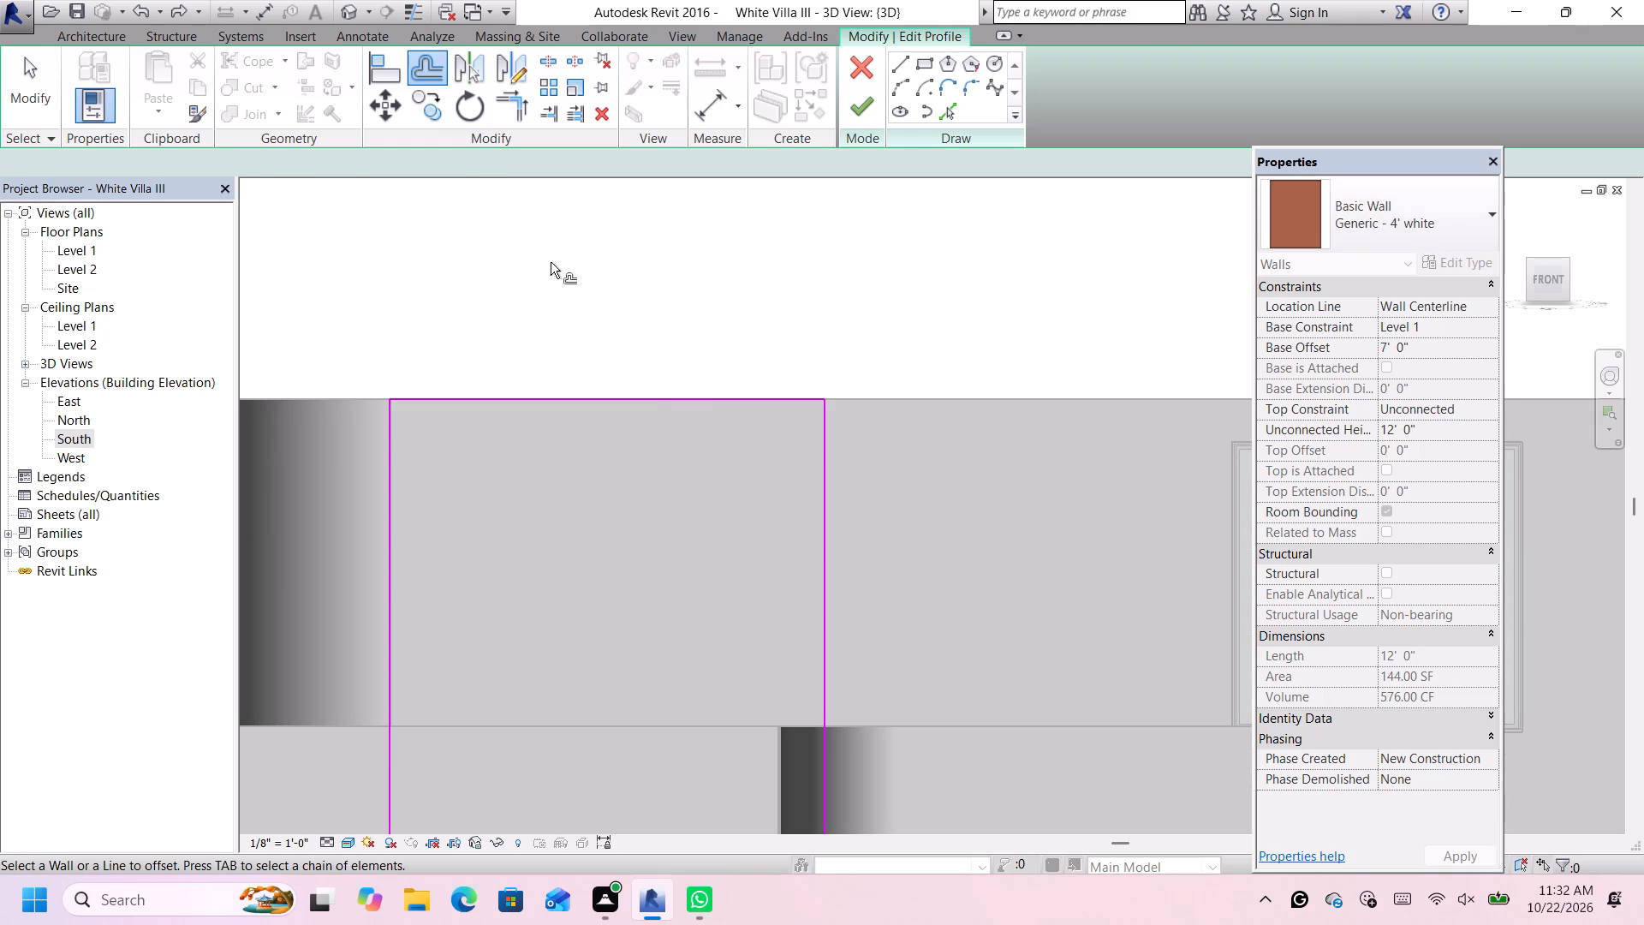
Offset copies of the profile's top edge downward and its east vertical edge inward, each by 4'.
left_click_drag(448, 174, 337, 149)
key("BackSpace")
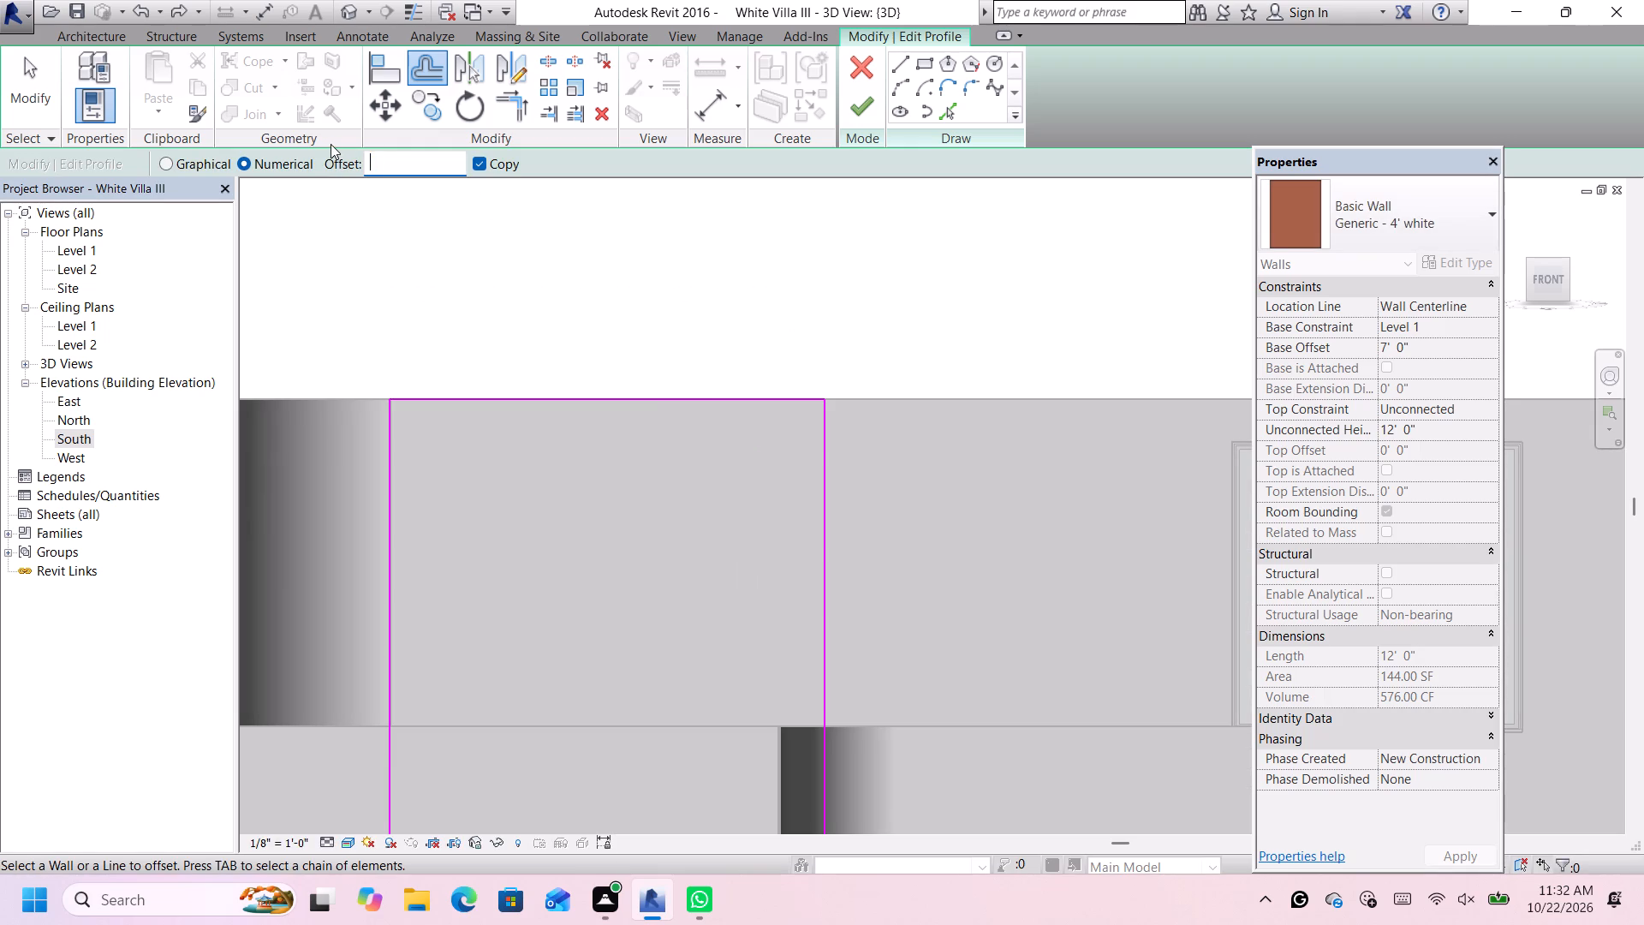
key("4")
scroll(602, 403, "down", 1)
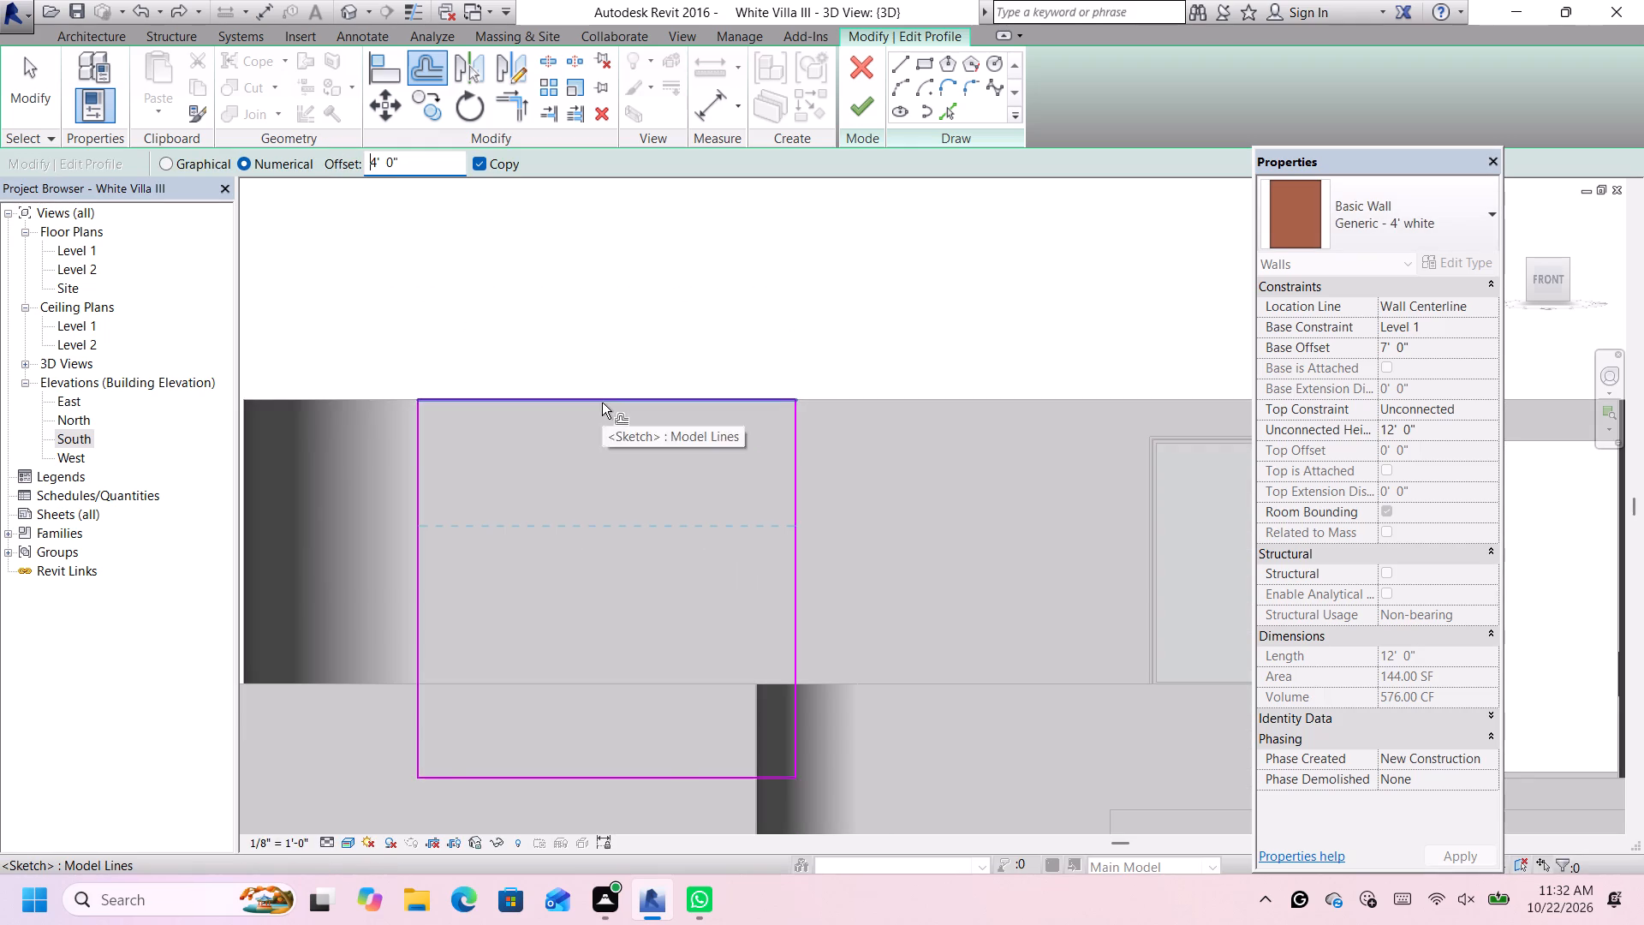
left_click(602, 403)
left_click_drag(790, 607, 783, 588)
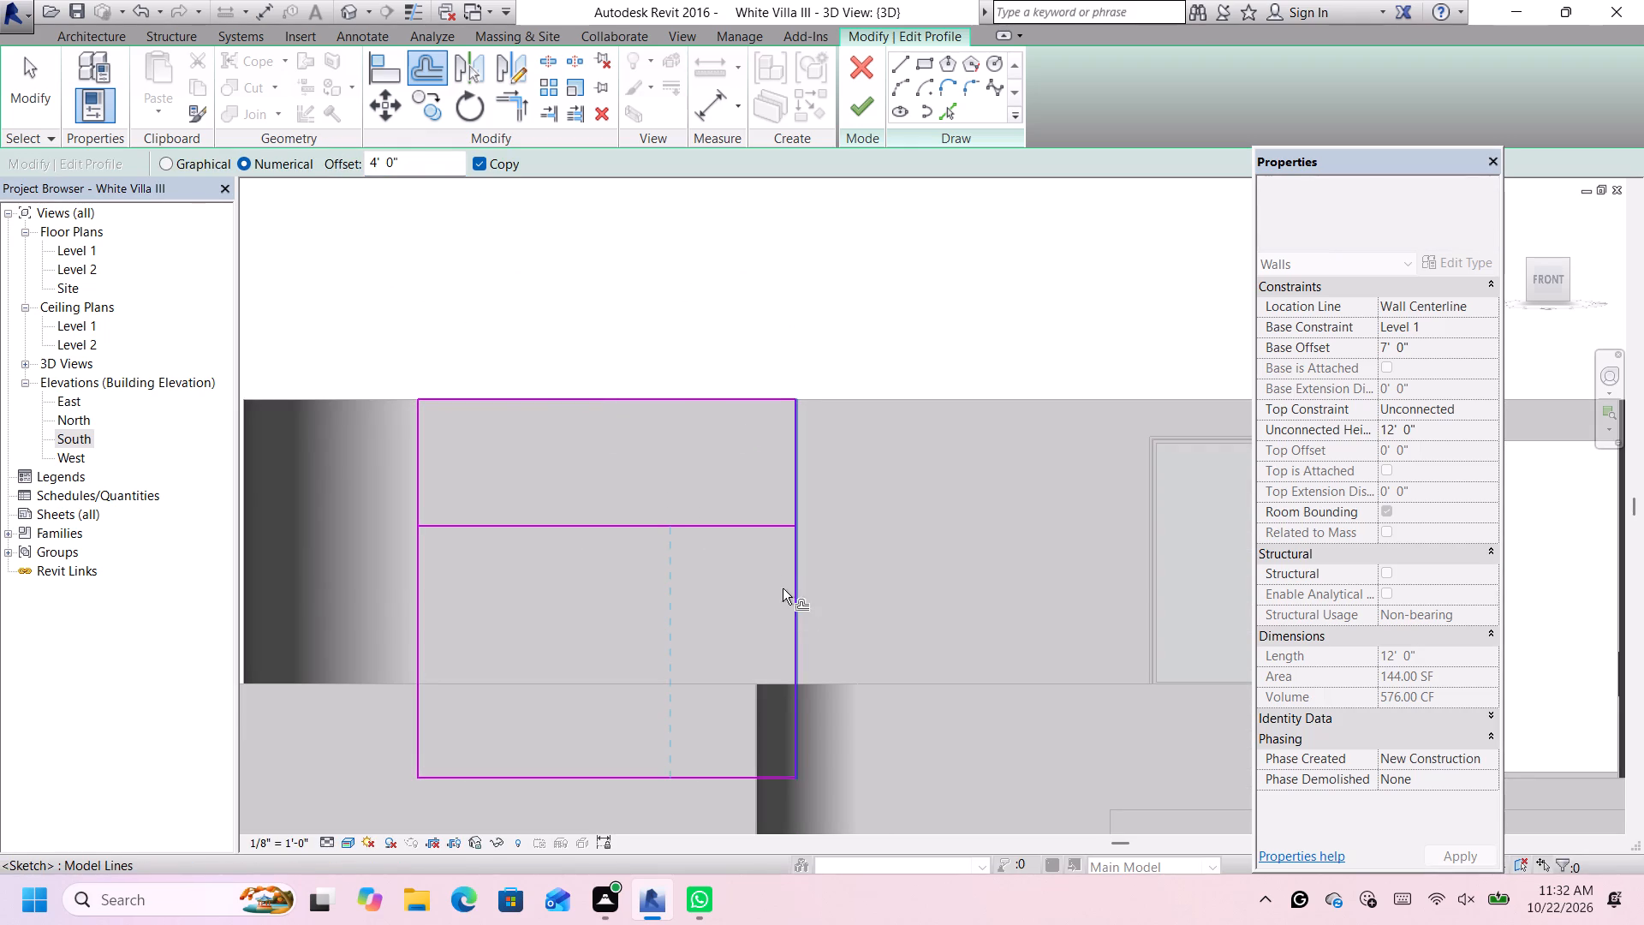
left_click_drag(783, 588, 778, 569)
key("space")
scroll(724, 510, "down", 5)
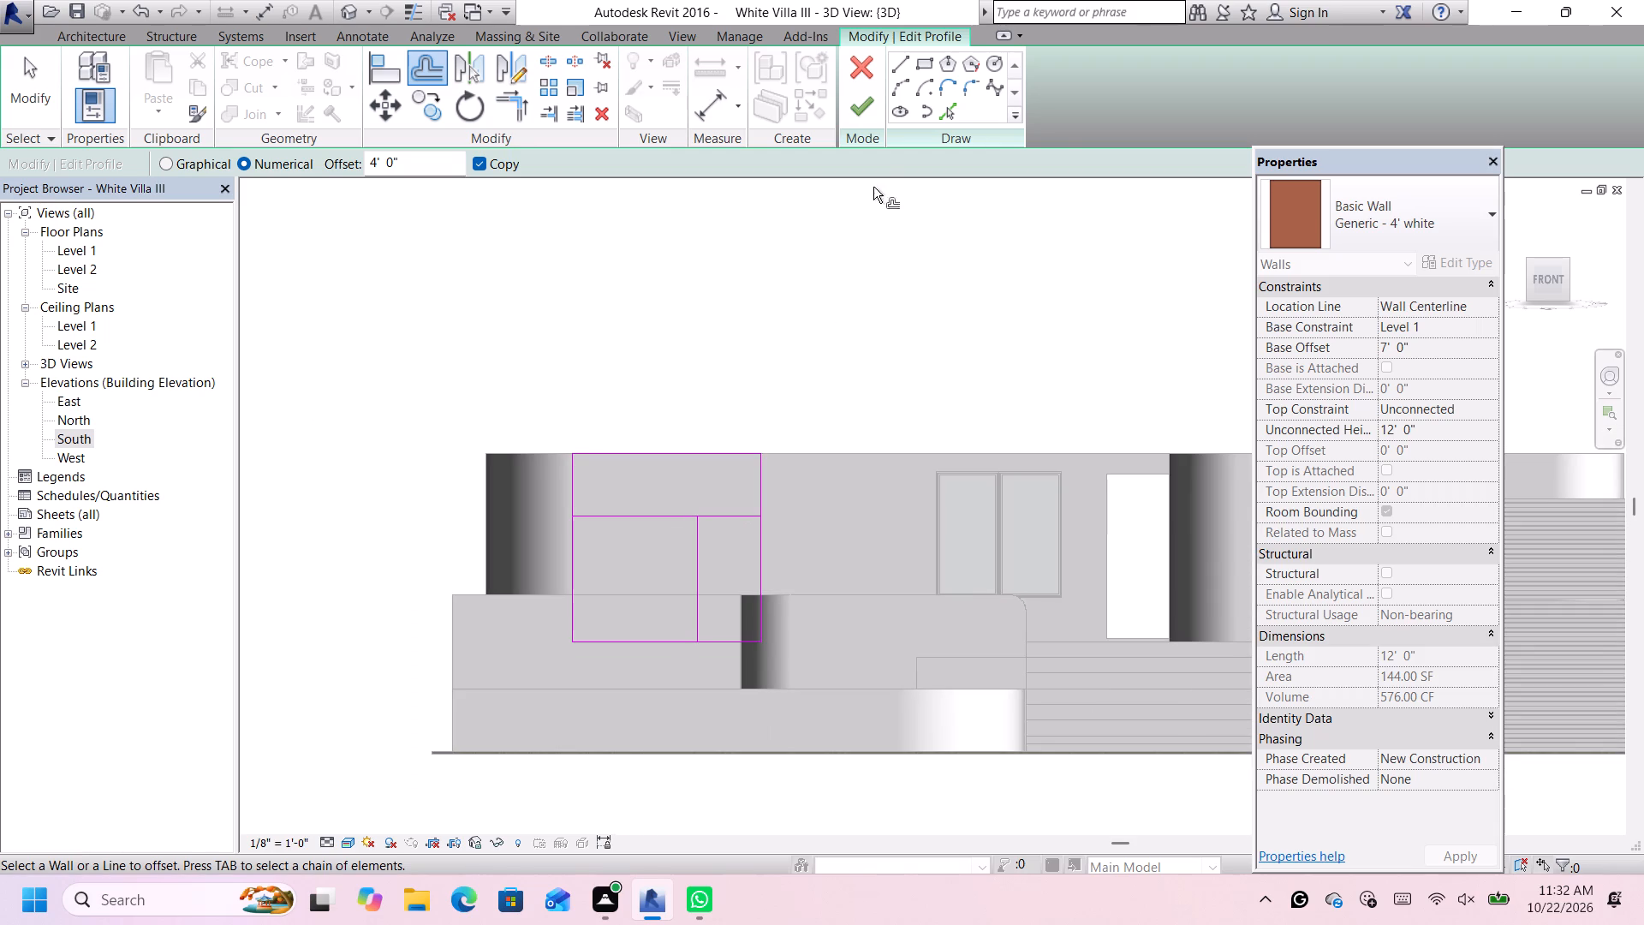
Draw a 90° tangent arc of 4' radius from the profile's upper east corner to the intersection of the two offset lines.
left_click(905, 92)
scroll(783, 455, "up", 4)
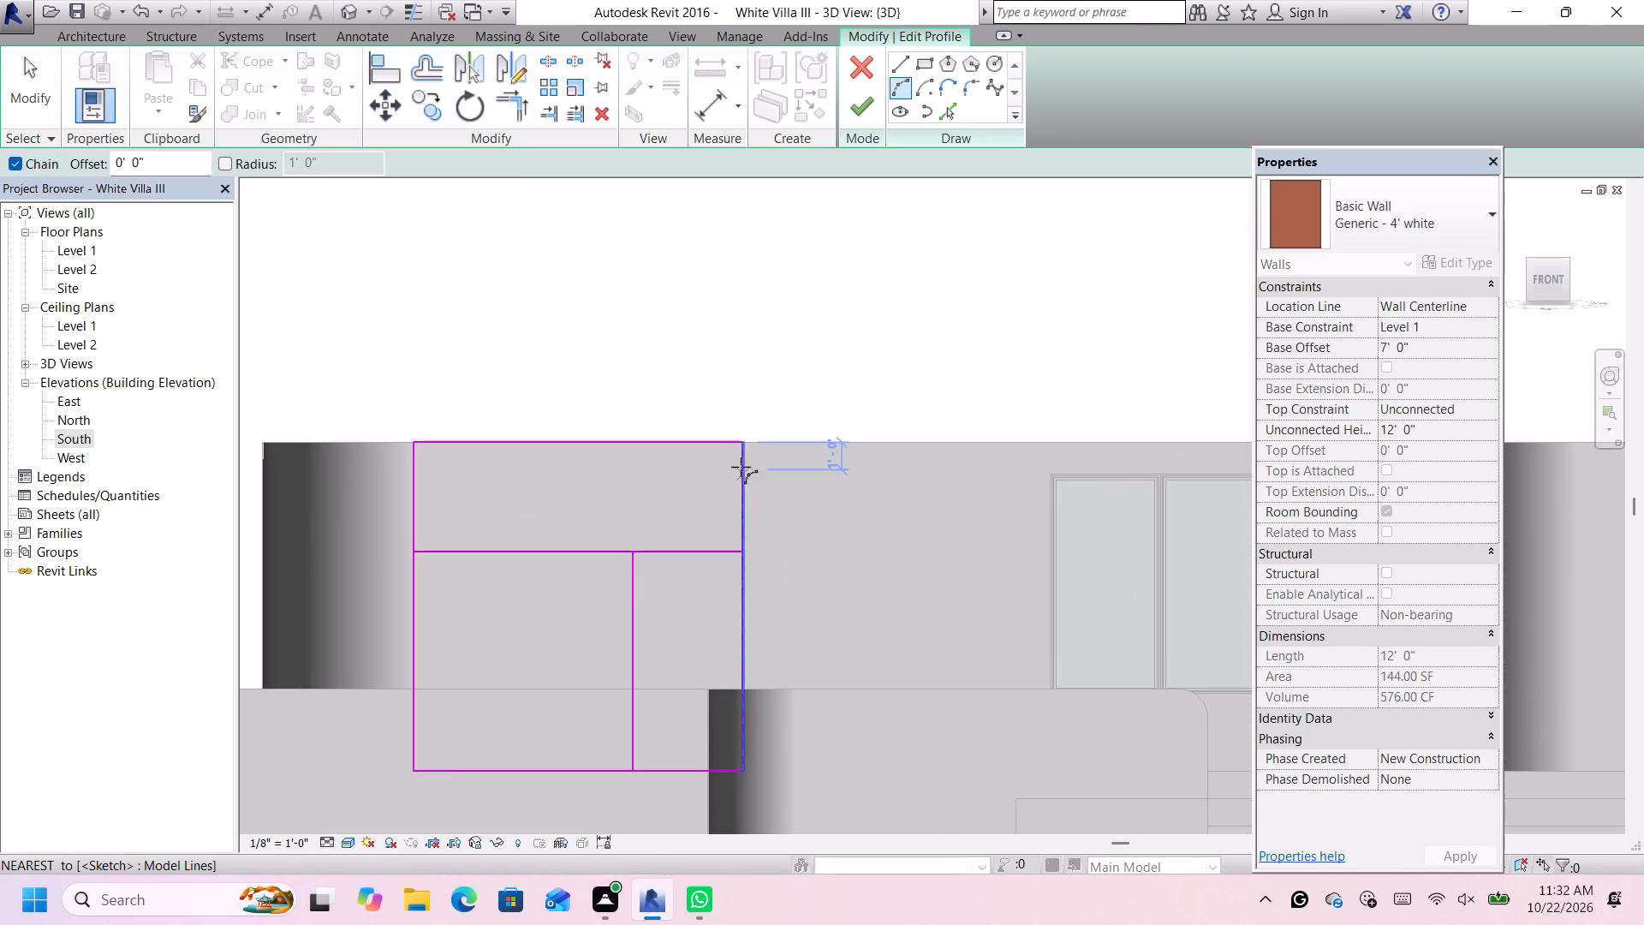
left_click(737, 445)
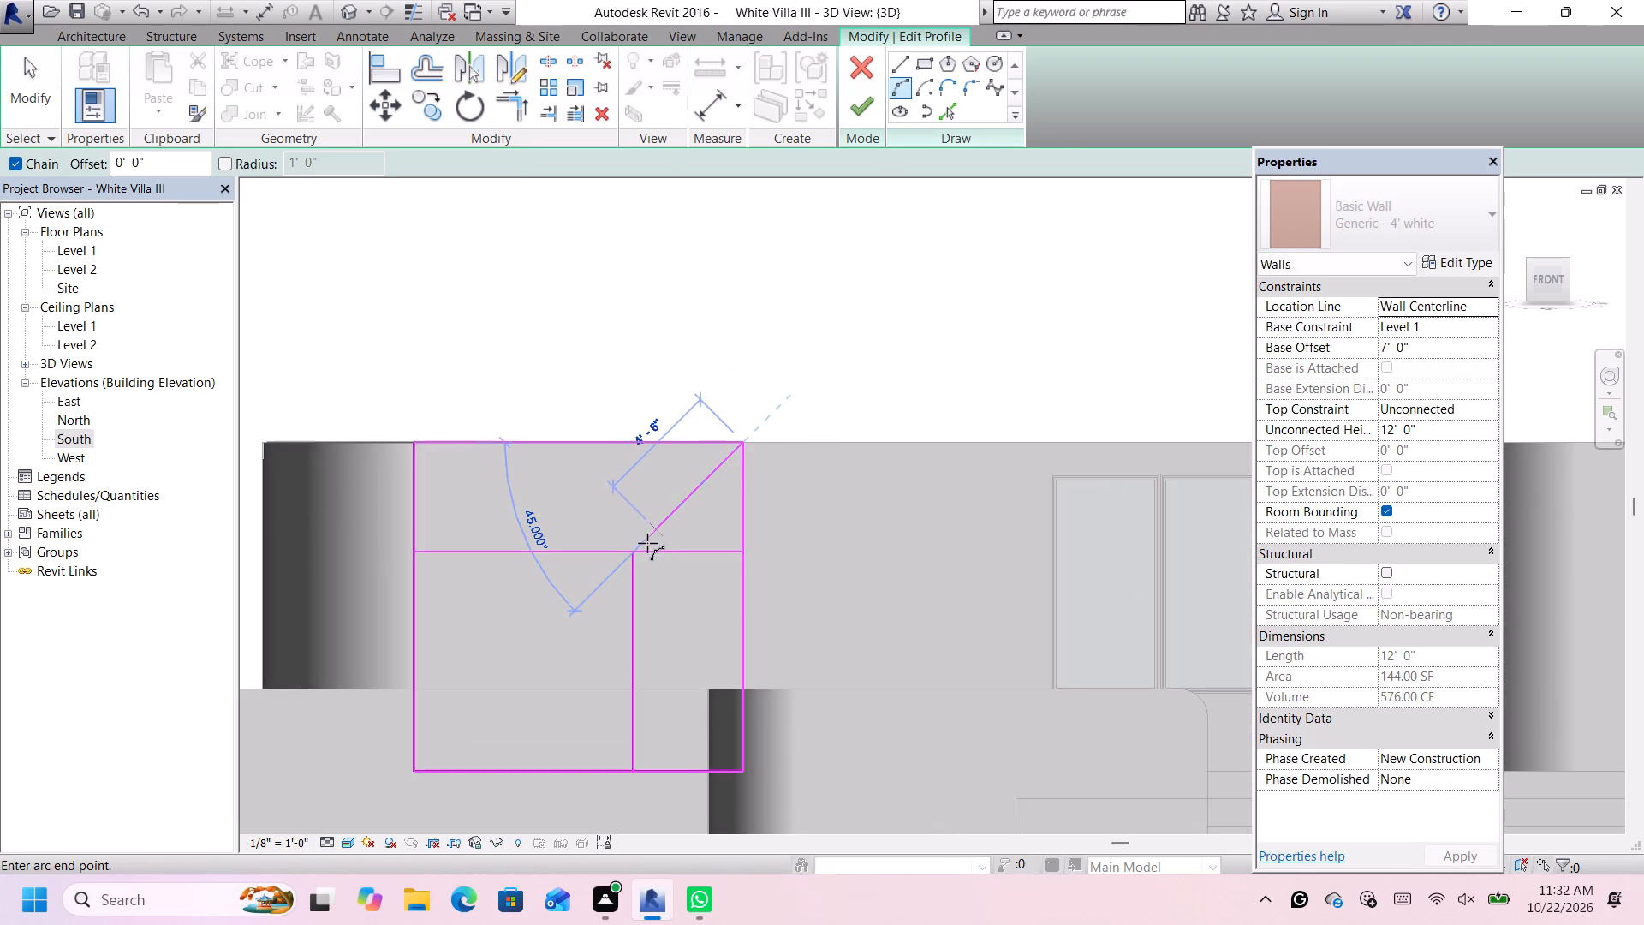
left_click(636, 552)
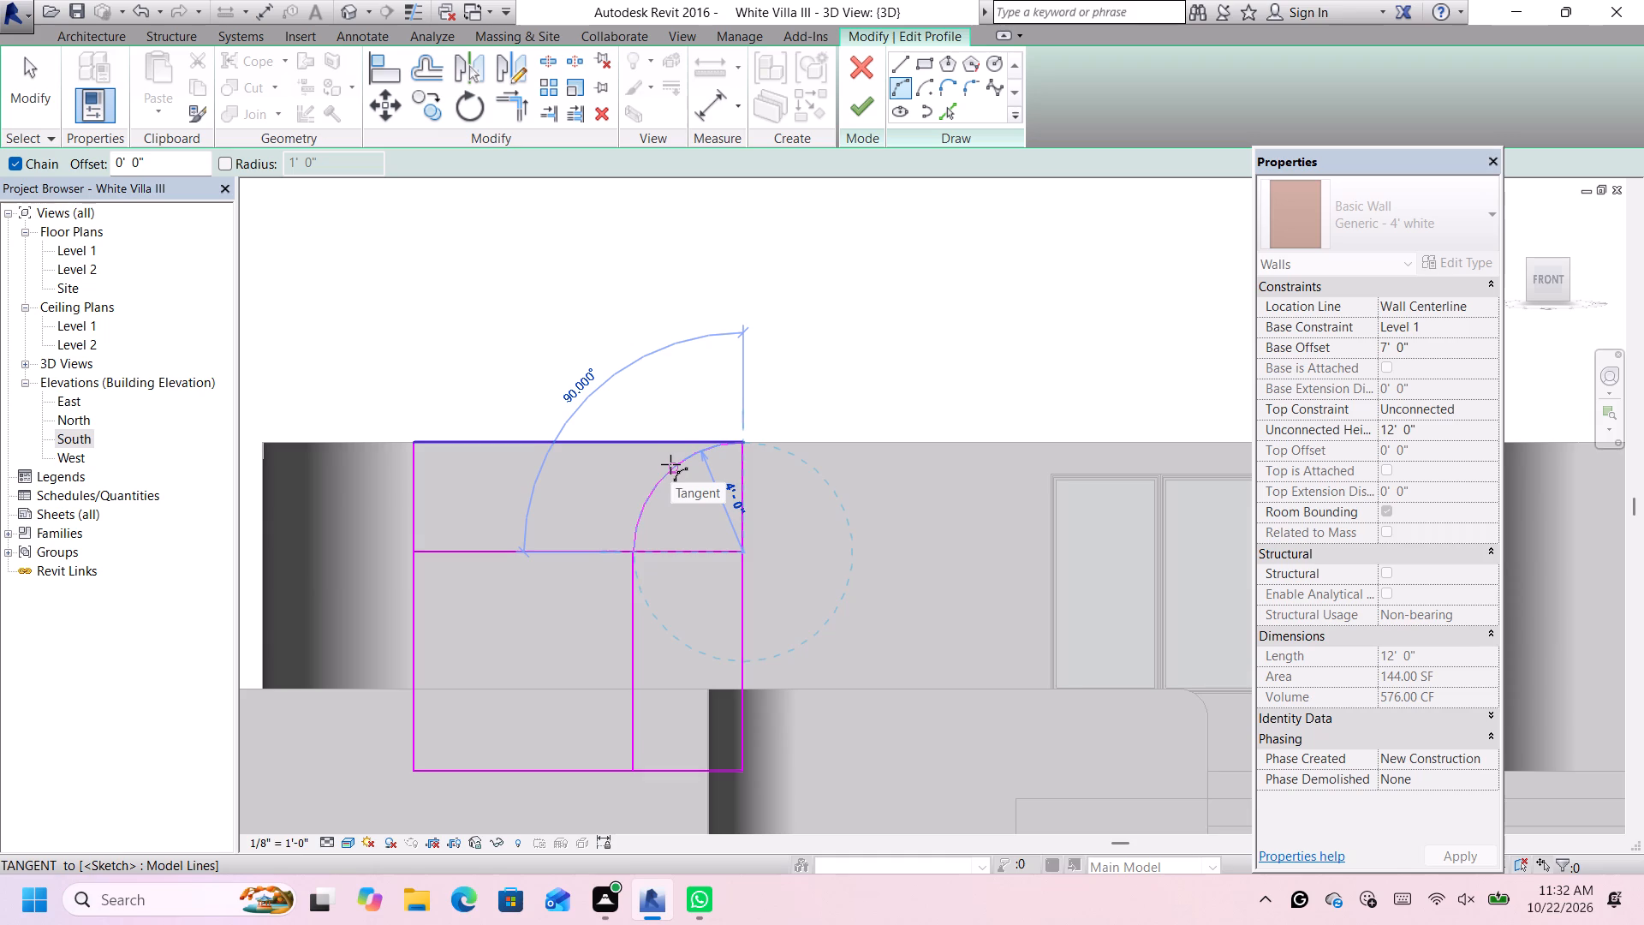
left_click(670, 464)
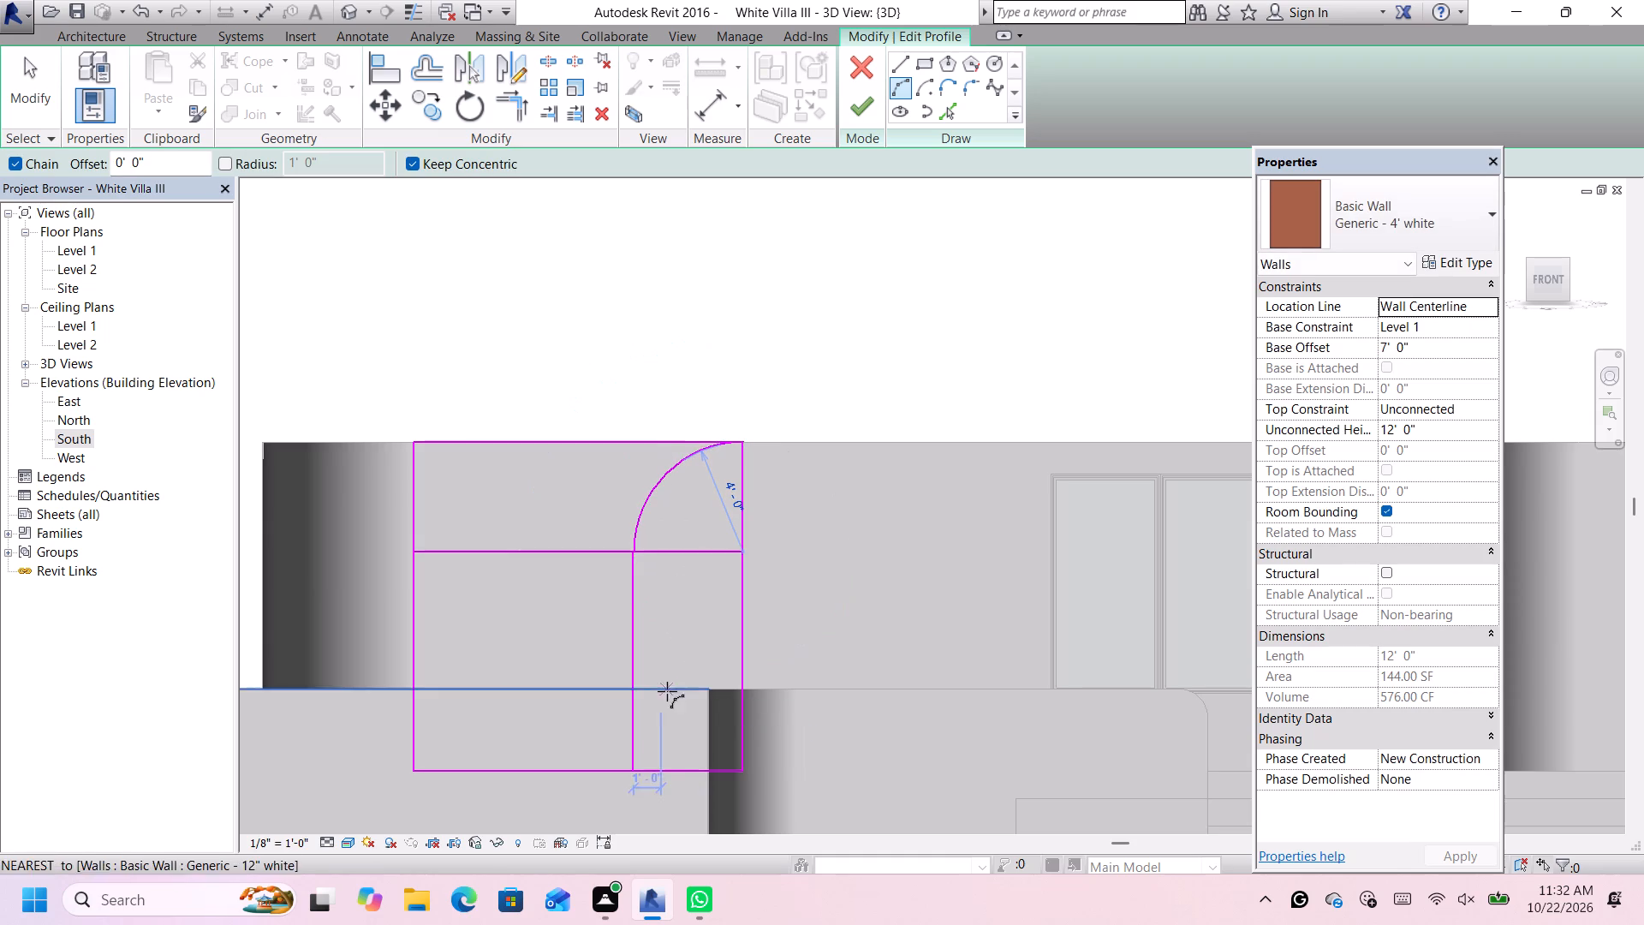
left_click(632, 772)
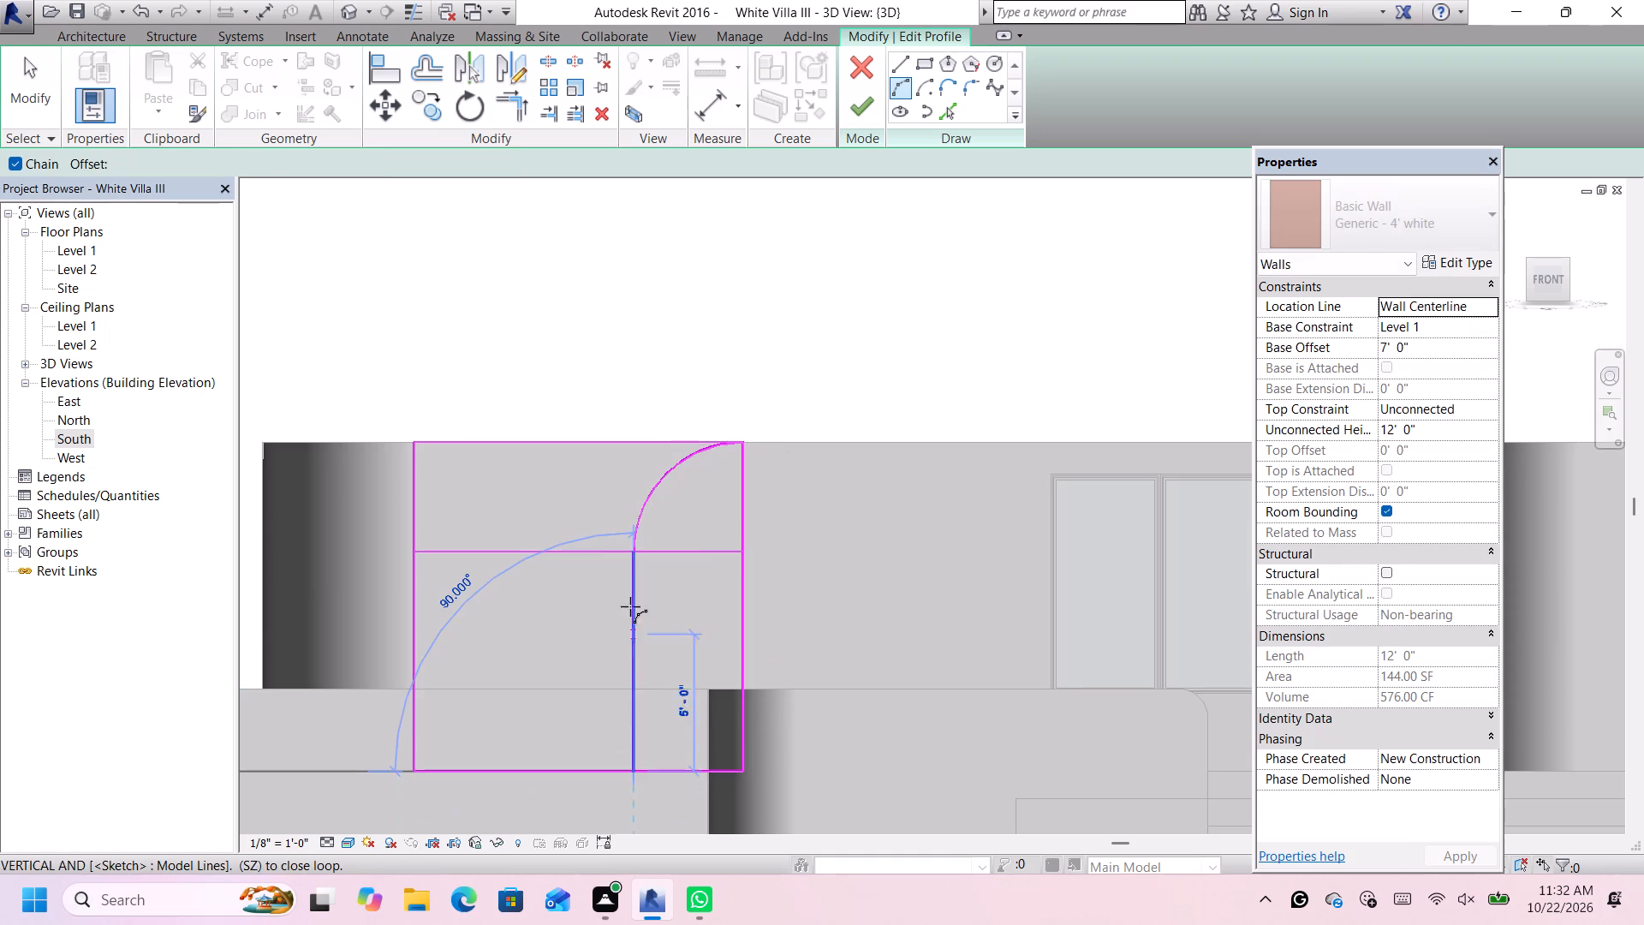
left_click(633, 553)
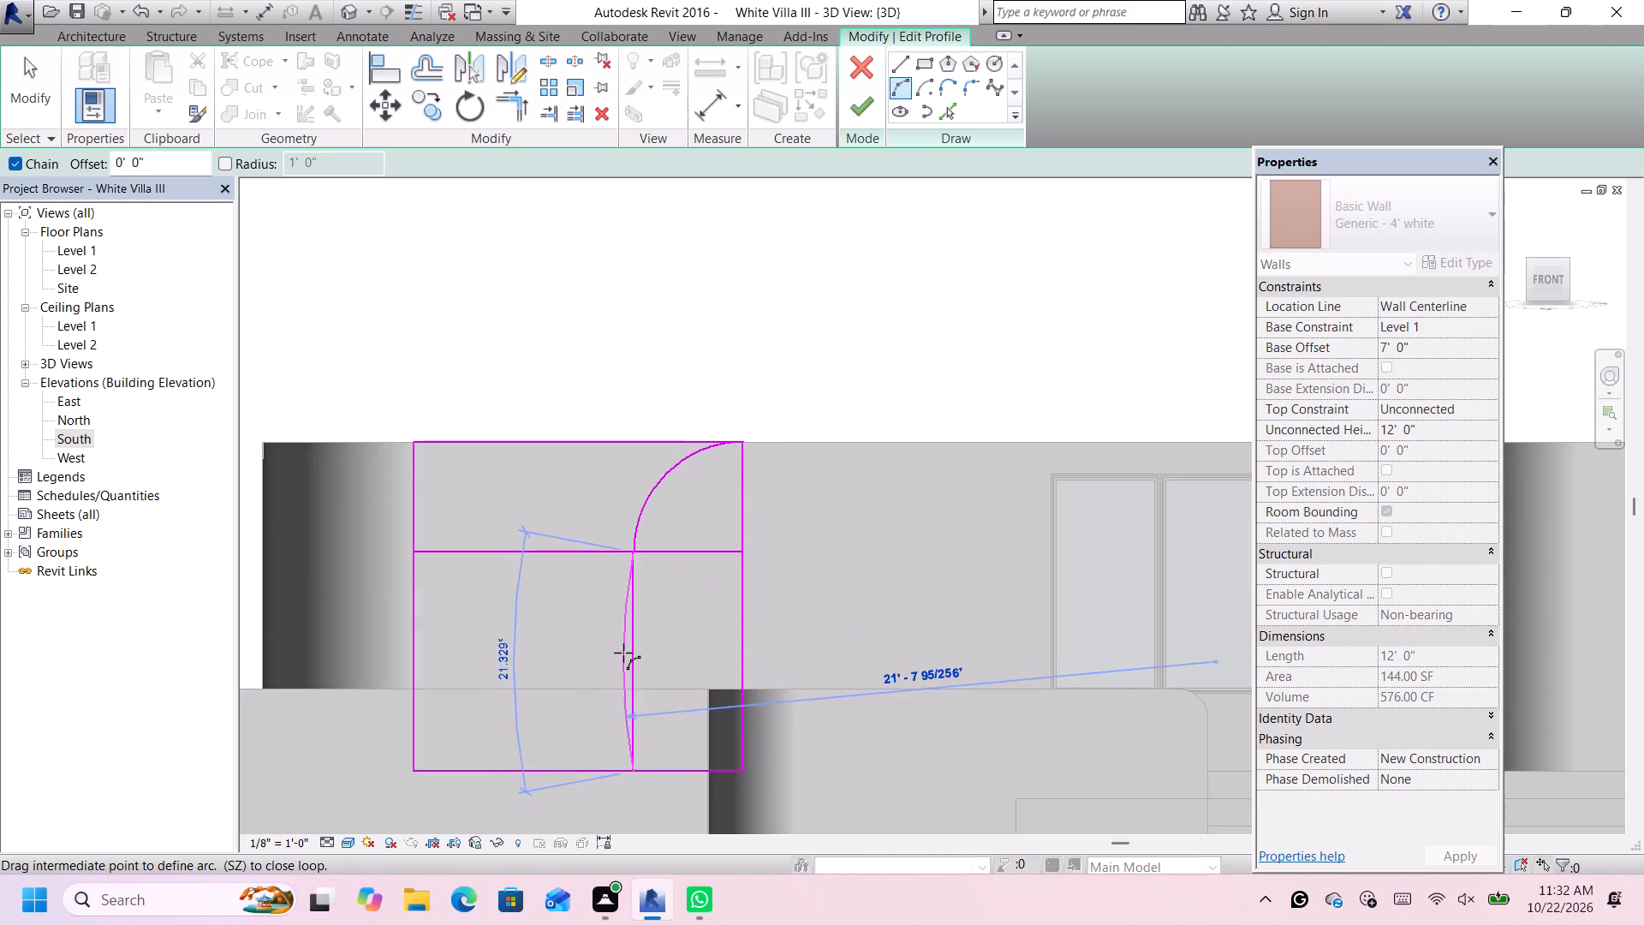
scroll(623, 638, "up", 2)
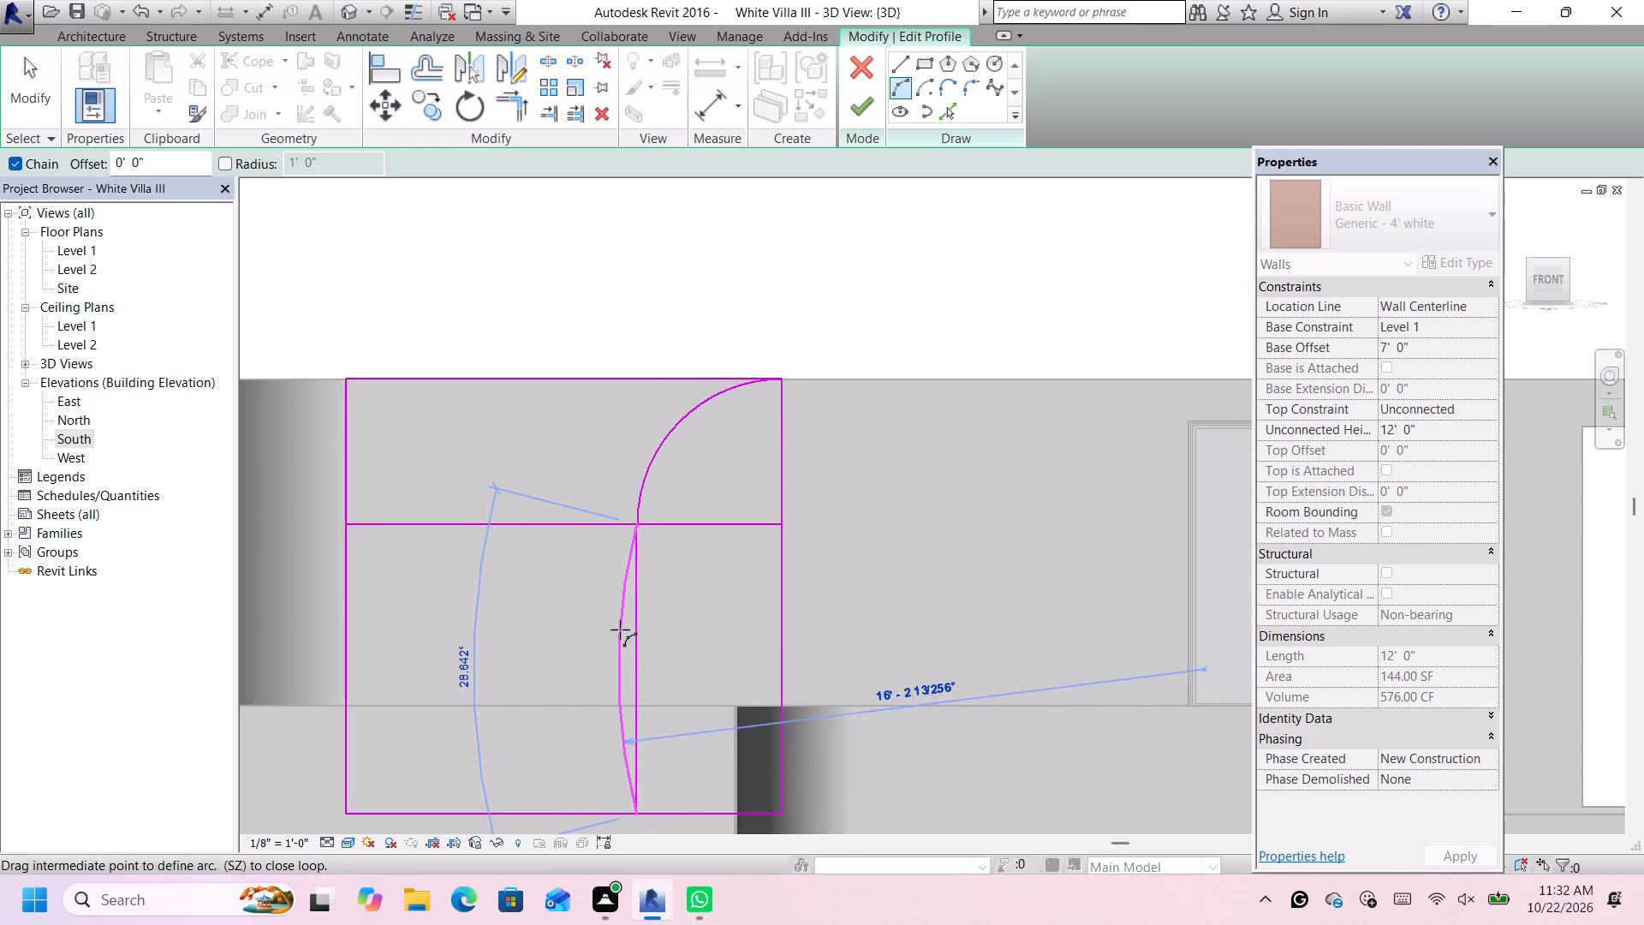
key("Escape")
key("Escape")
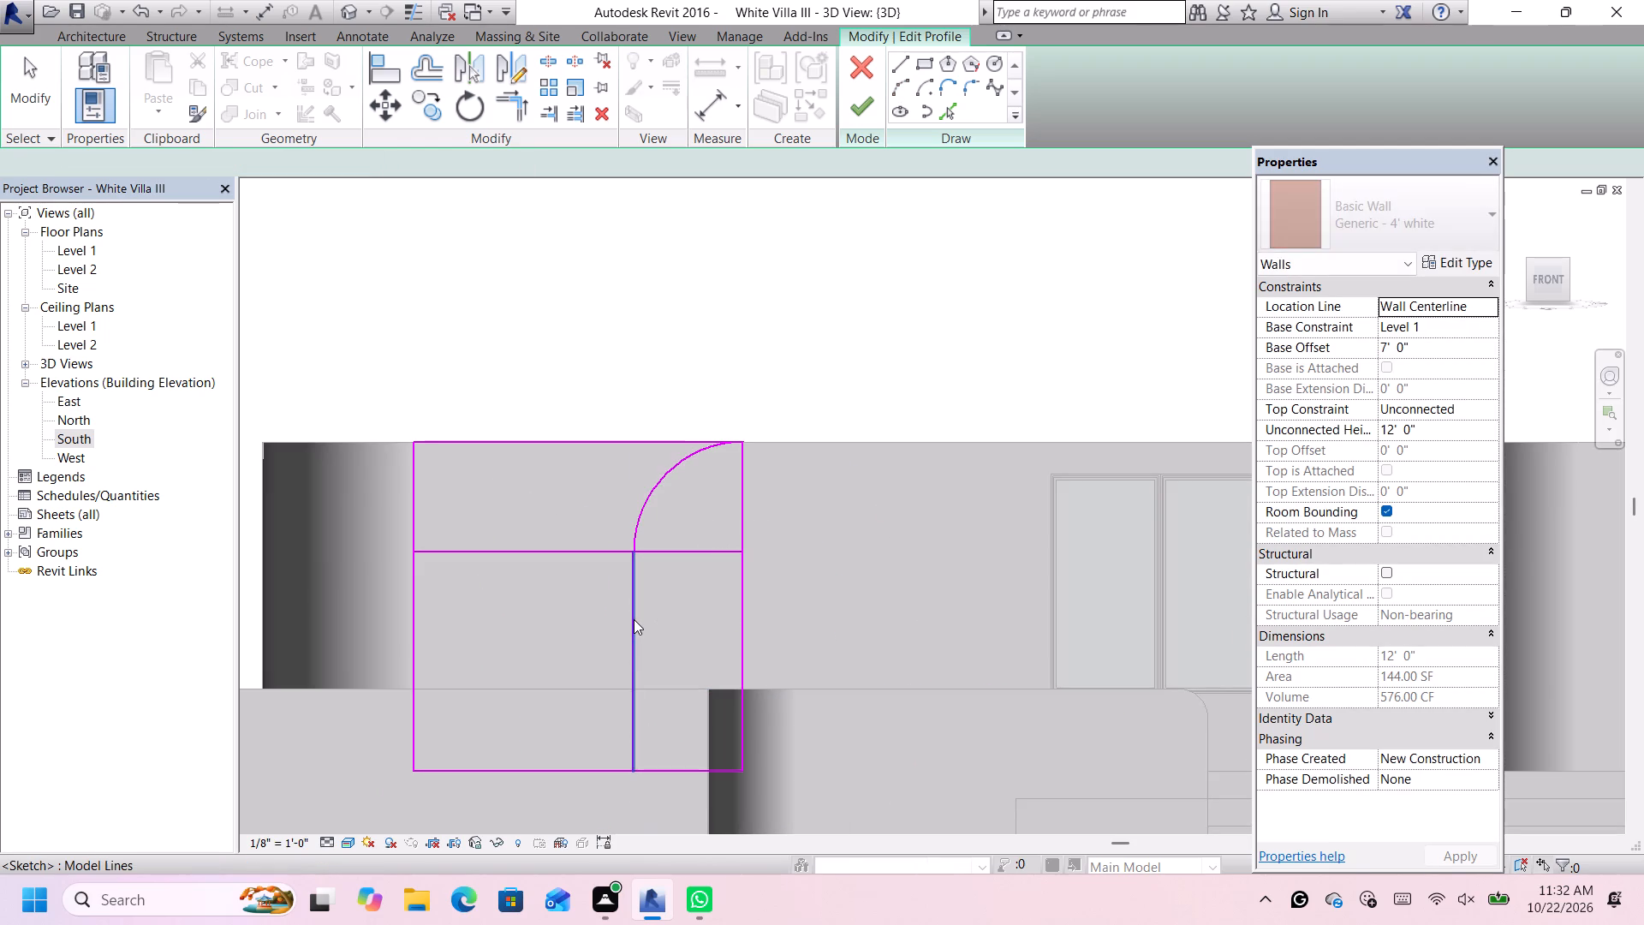
Offset a copy of the inner 8' vertical line 1' to the west and dismiss the interrupting notification card.
left_click(634, 619)
scroll(634, 619, "down", 1)
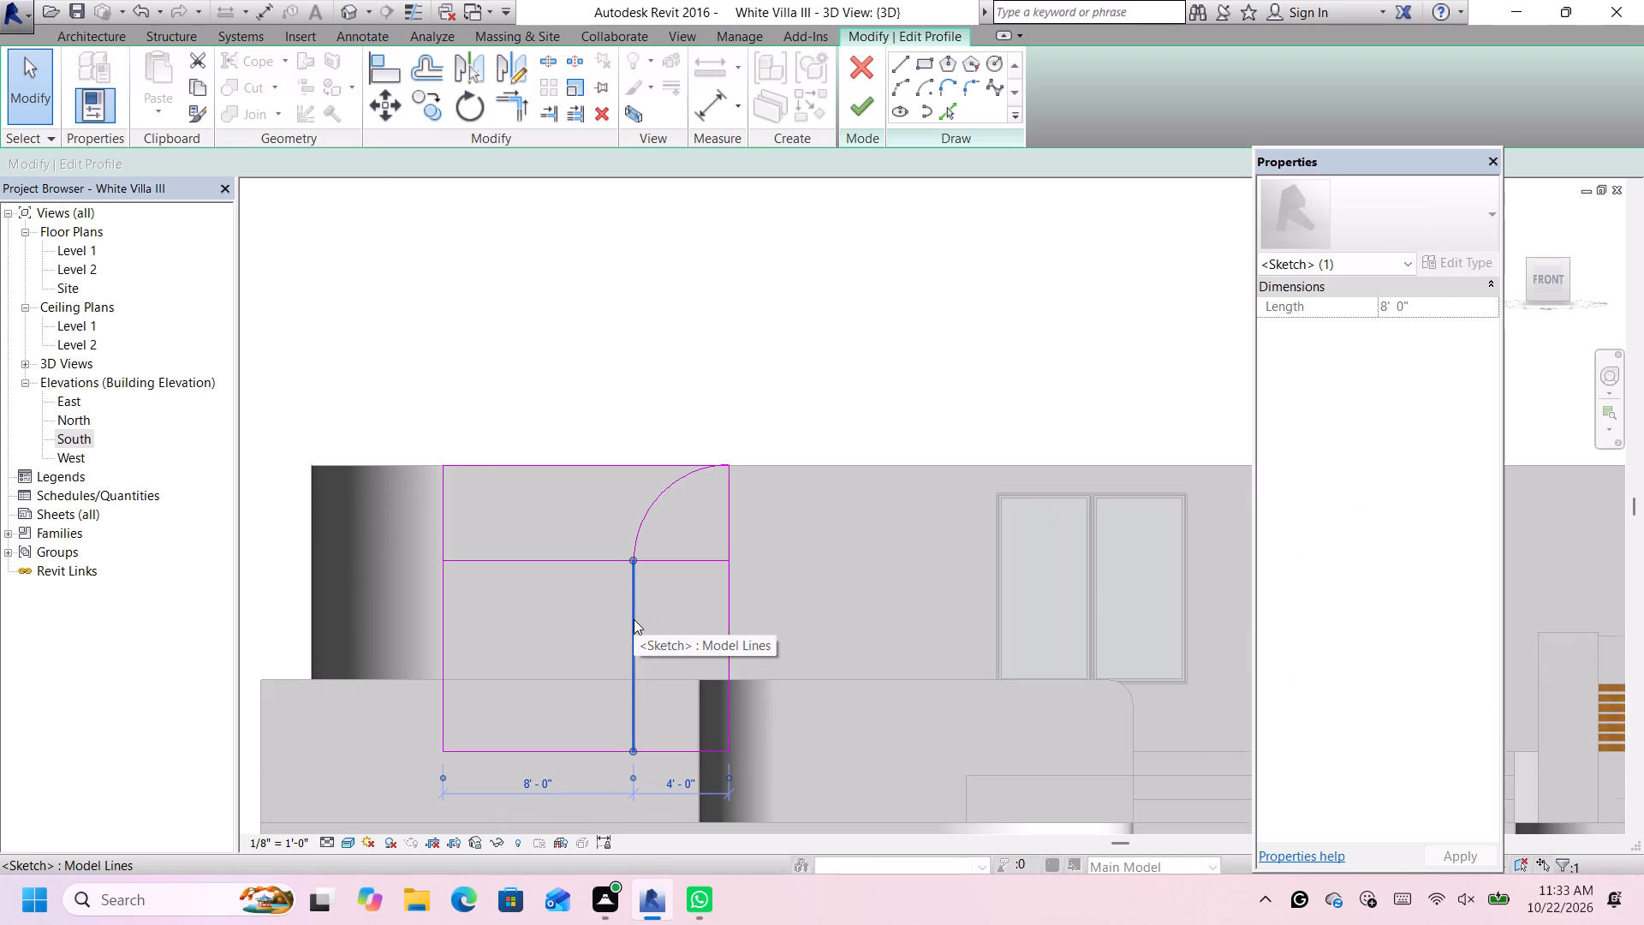
left_click(422, 54)
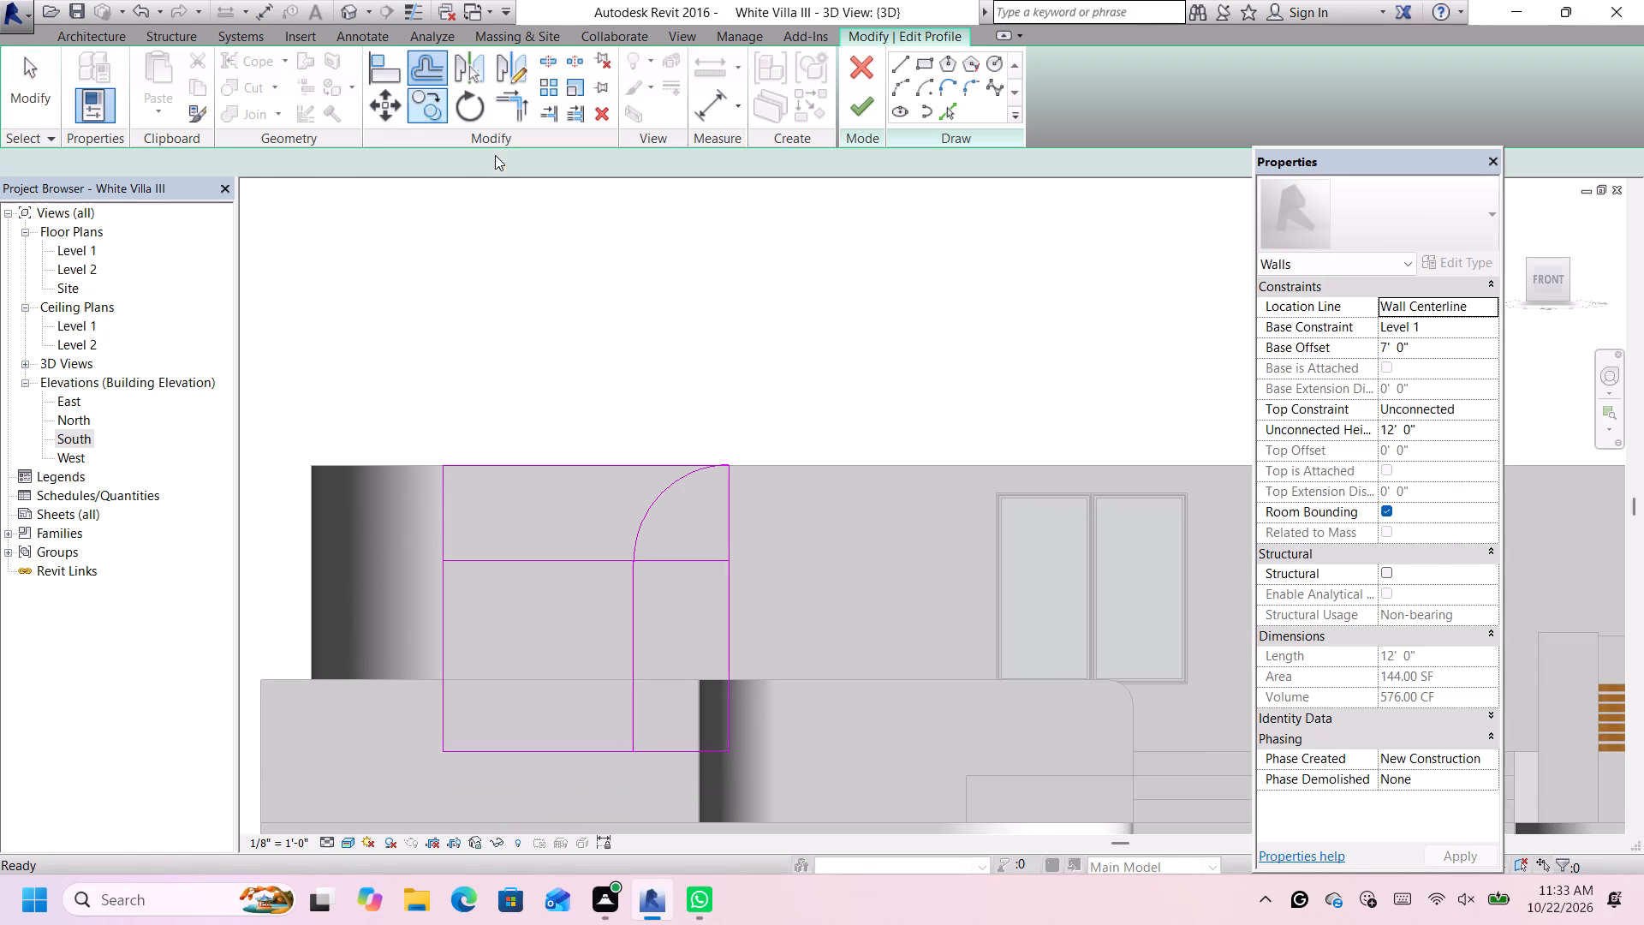
left_click_drag(438, 159, 369, 152)
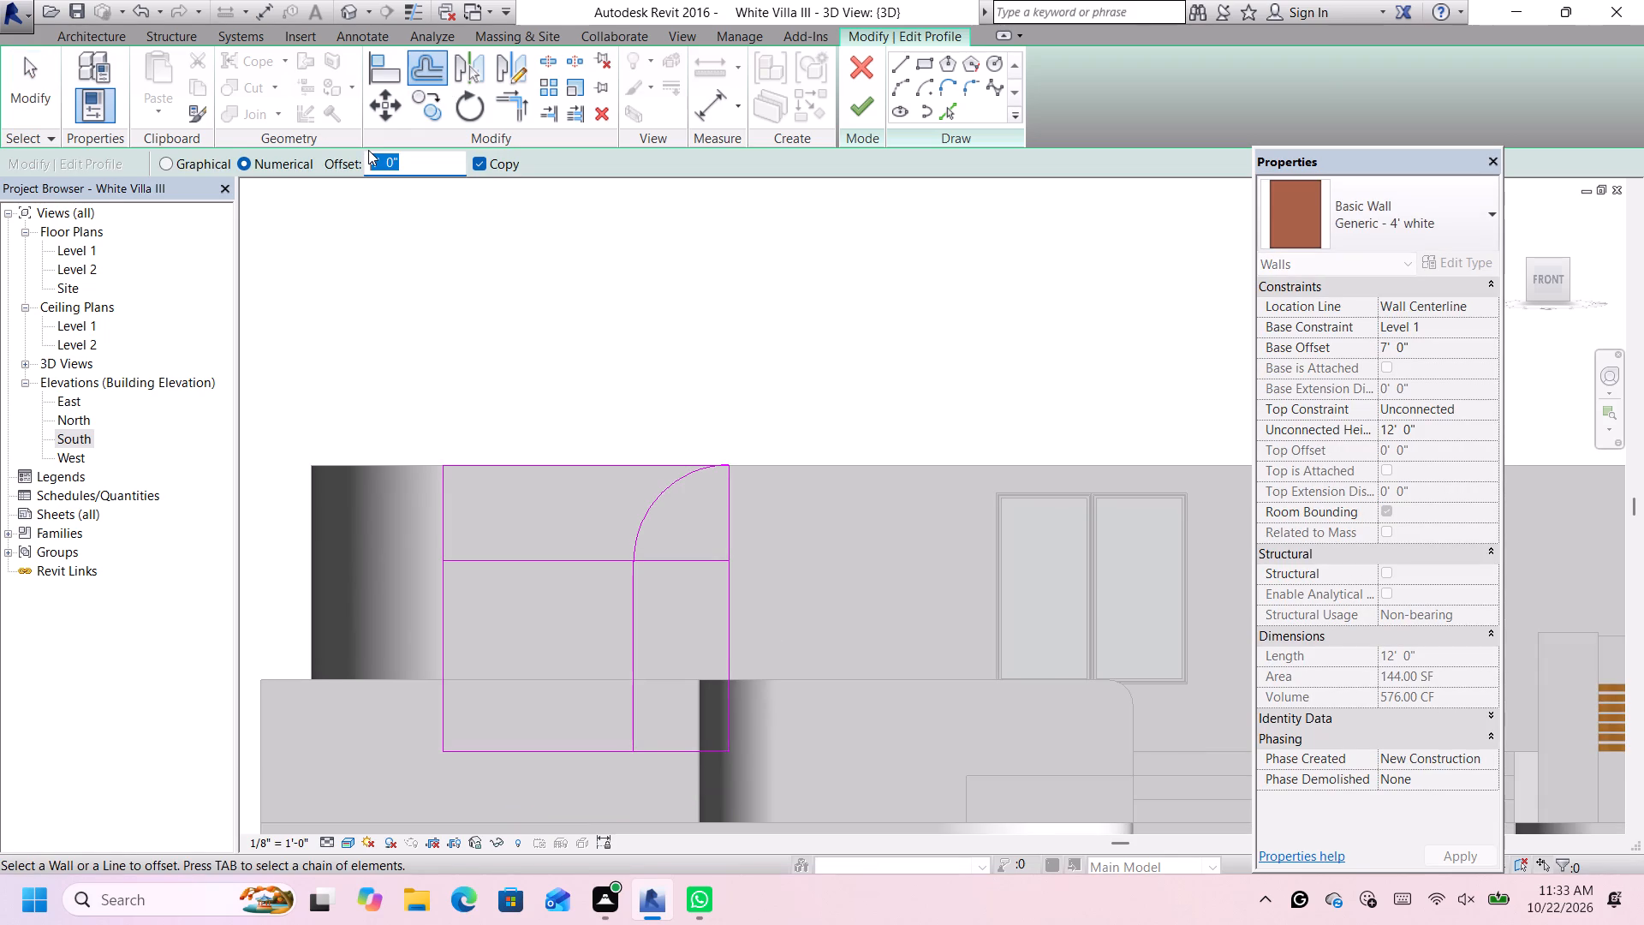
key("BackSpace")
type("1'")
key("Return")
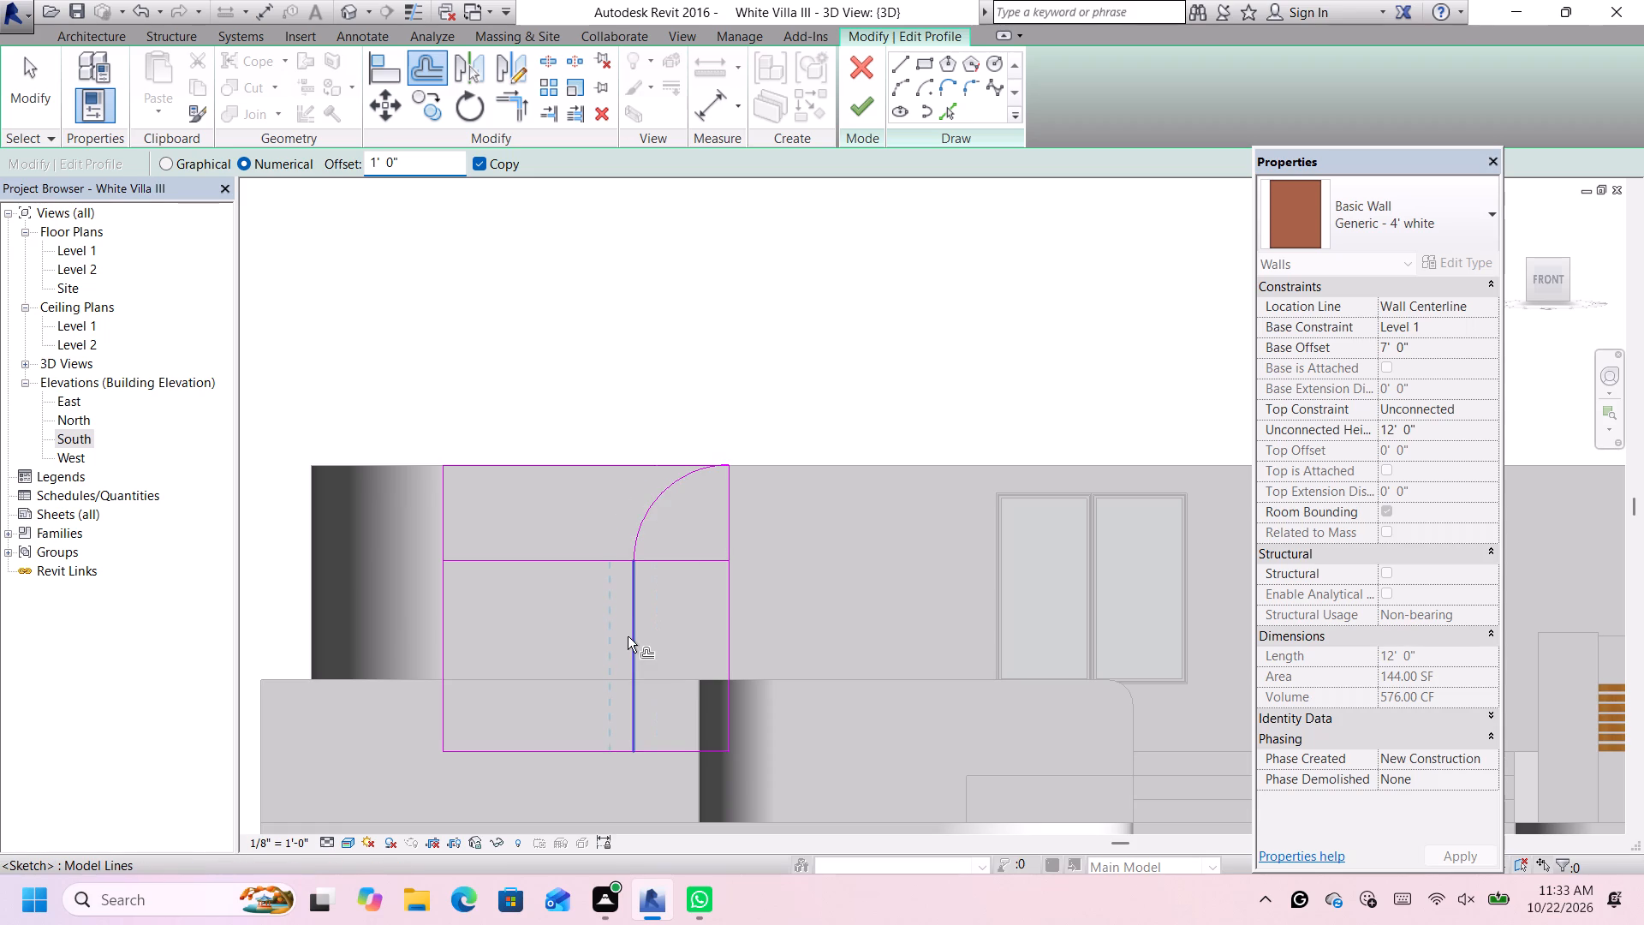
left_click(628, 636)
scroll(638, 577, "up", 3)
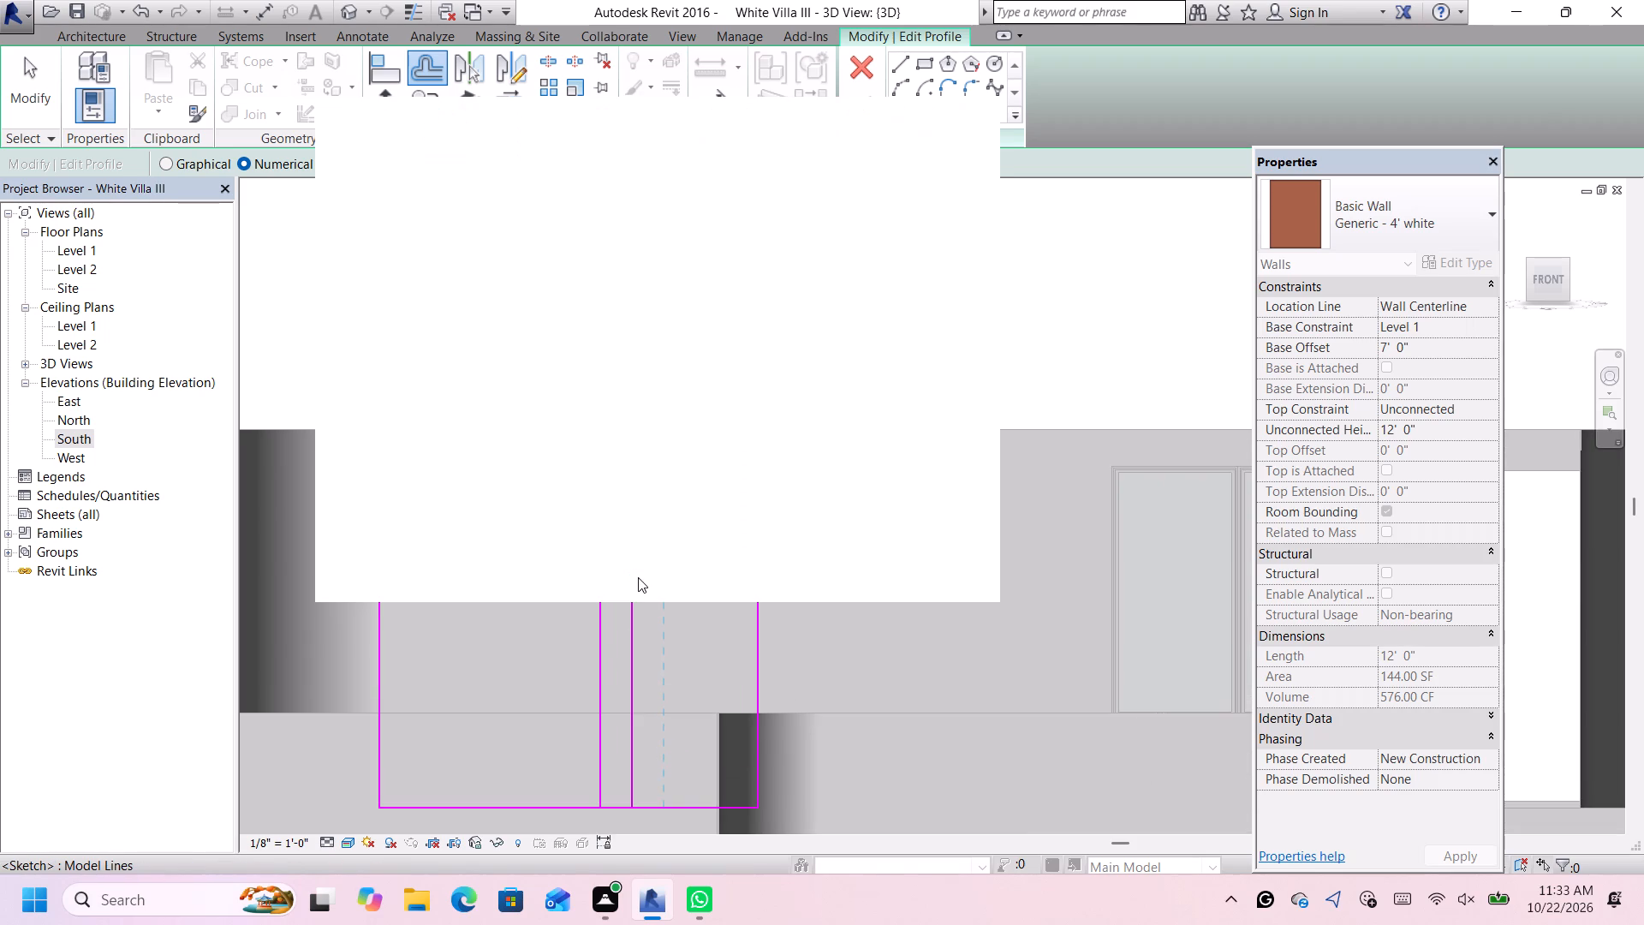
left_click(962, 126)
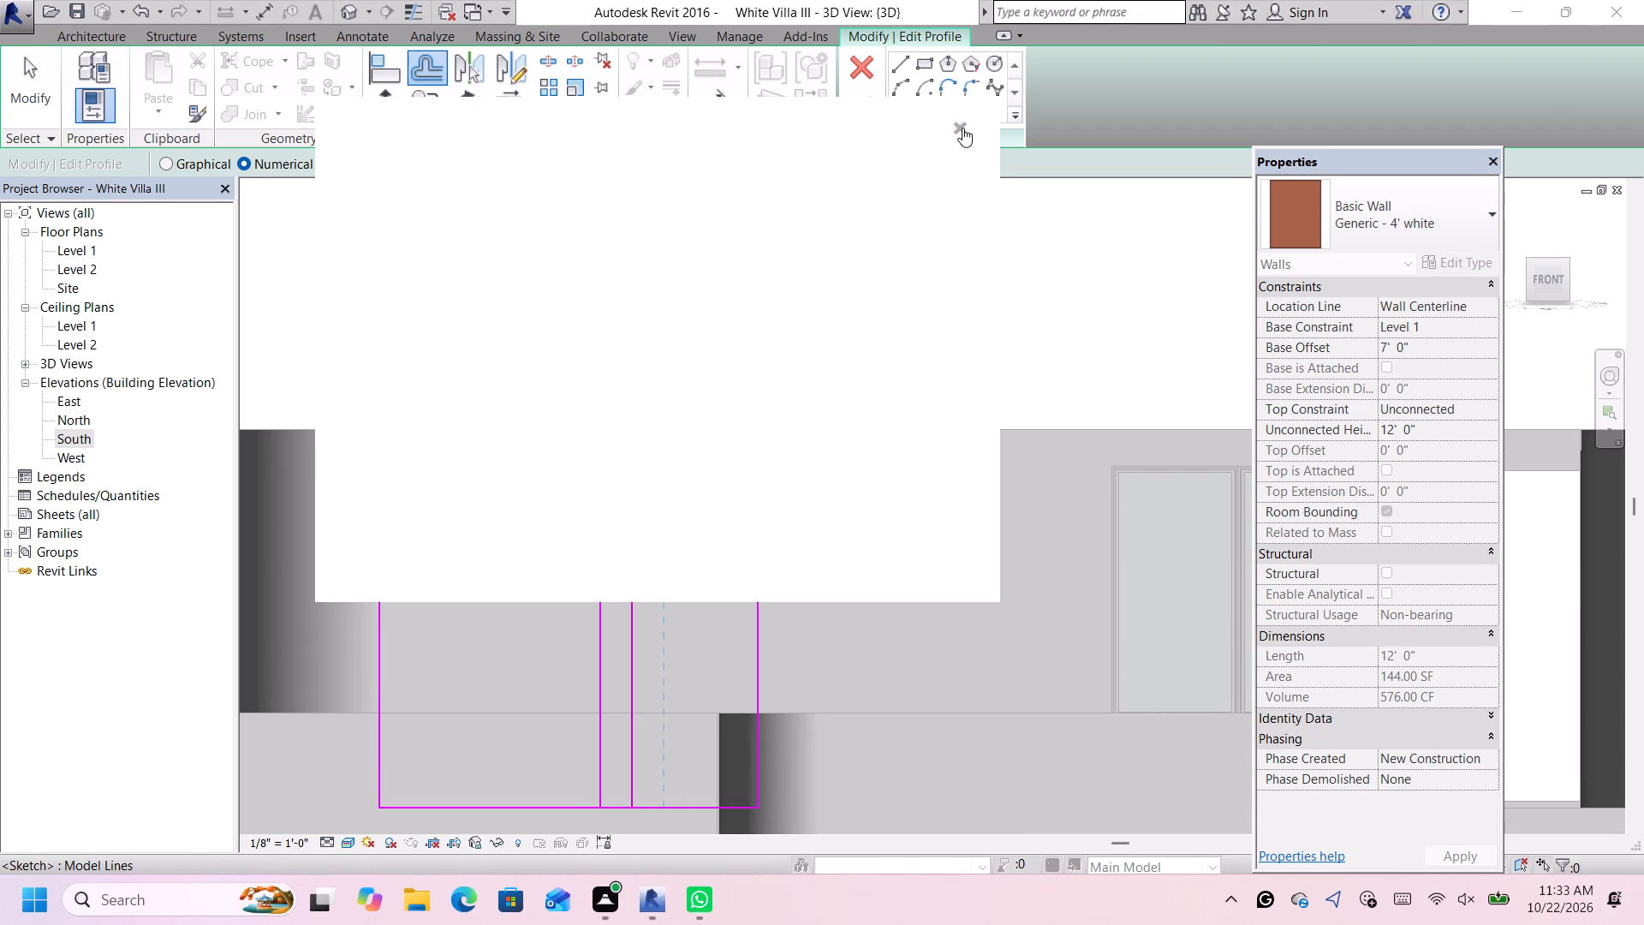
key("Escape")
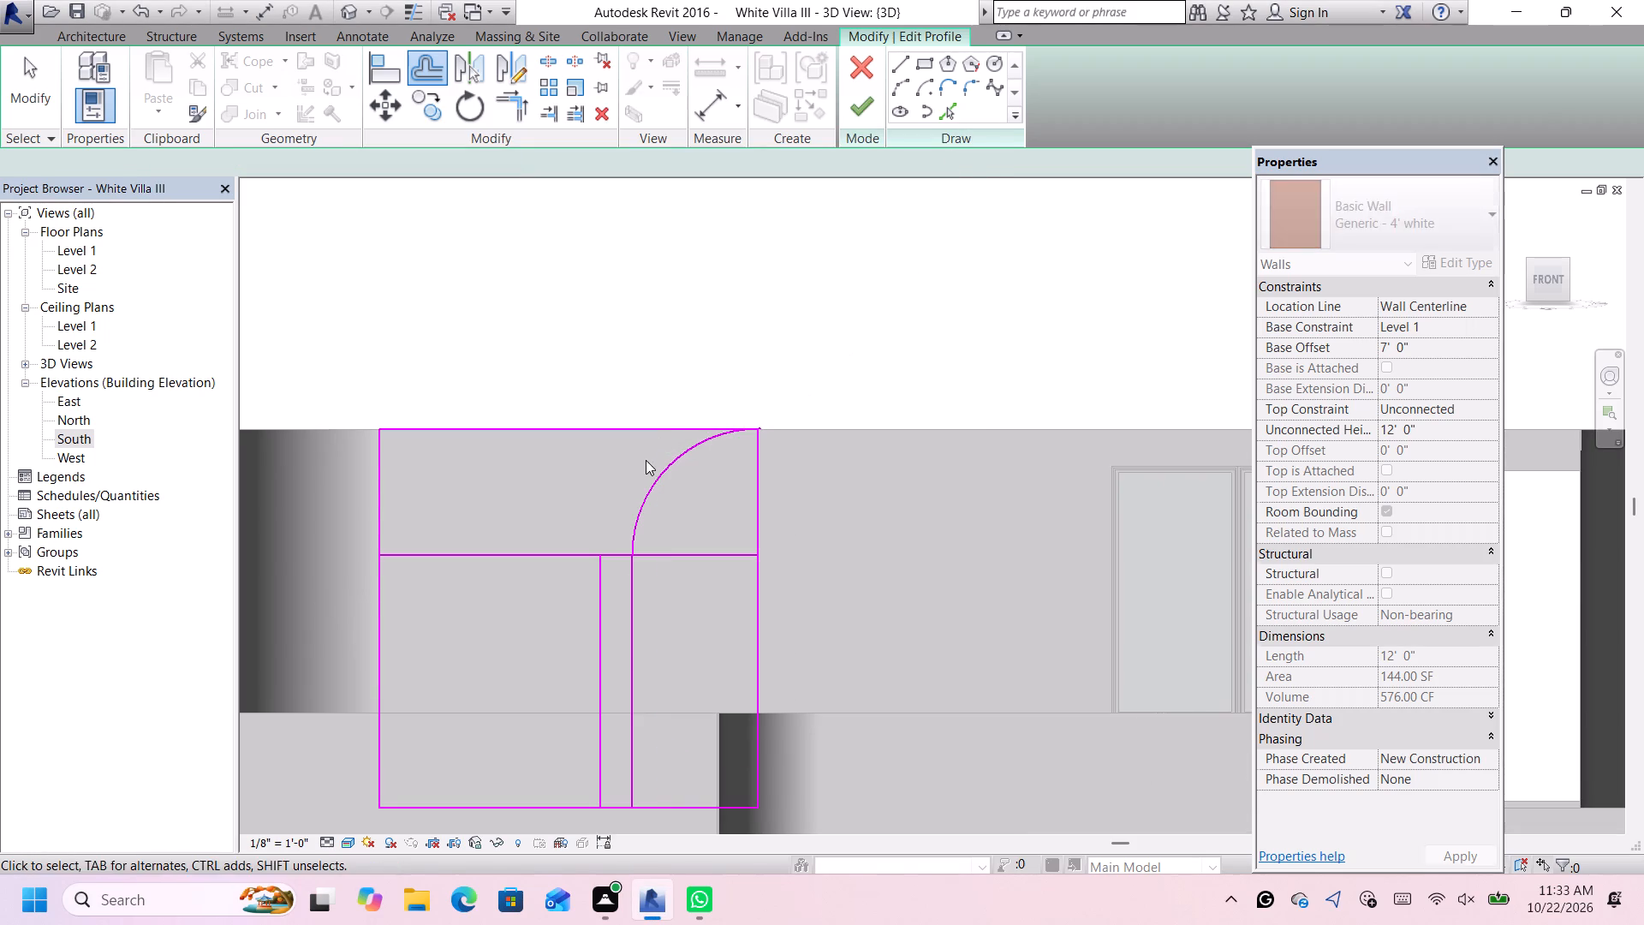
Draw a shallow arc of about 32' 6" radius from the 4' arc's lower end to the bottom of the 1' offset line.
scroll(634, 522, "up", 1)
scroll(634, 525, "down", 3)
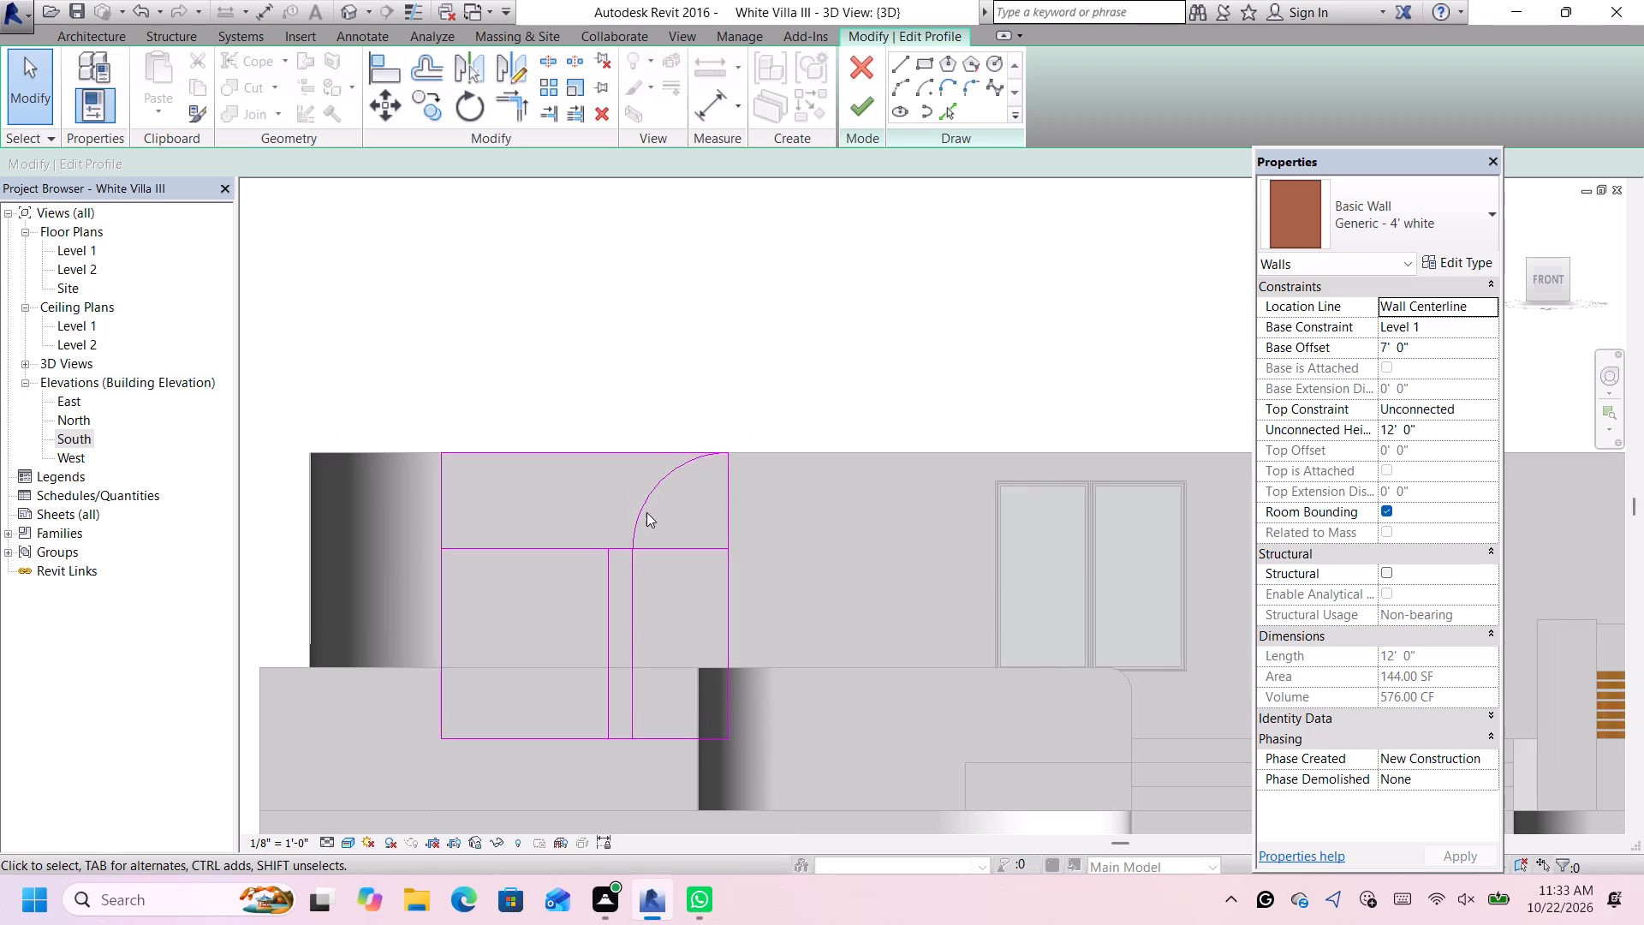
left_click(904, 86)
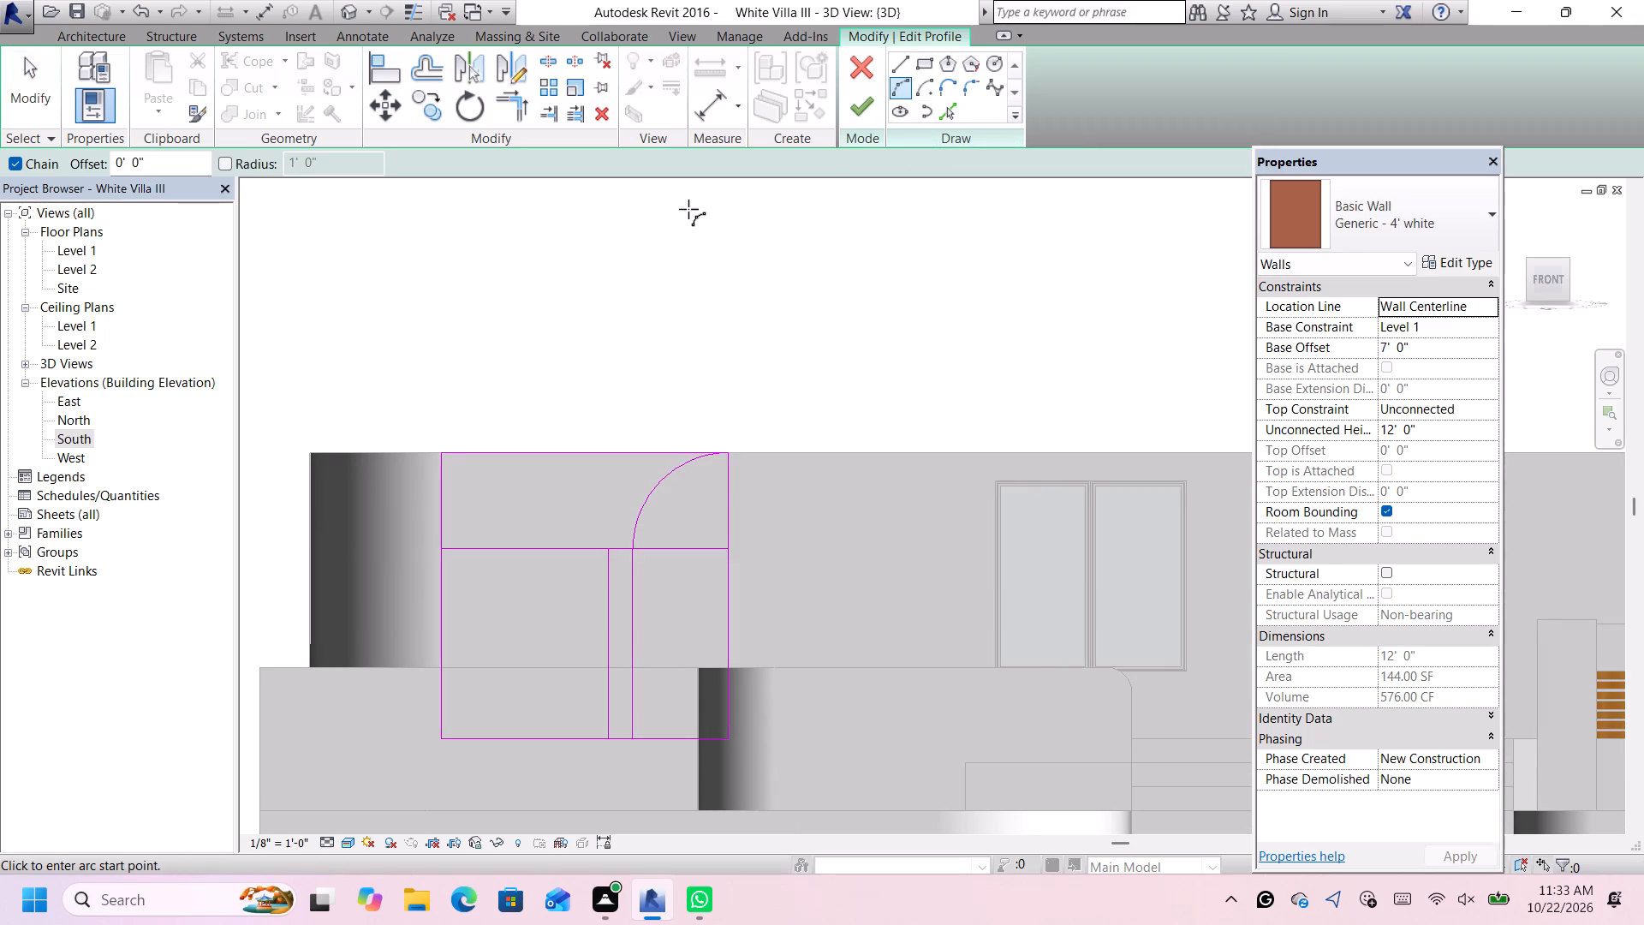
left_click(632, 549)
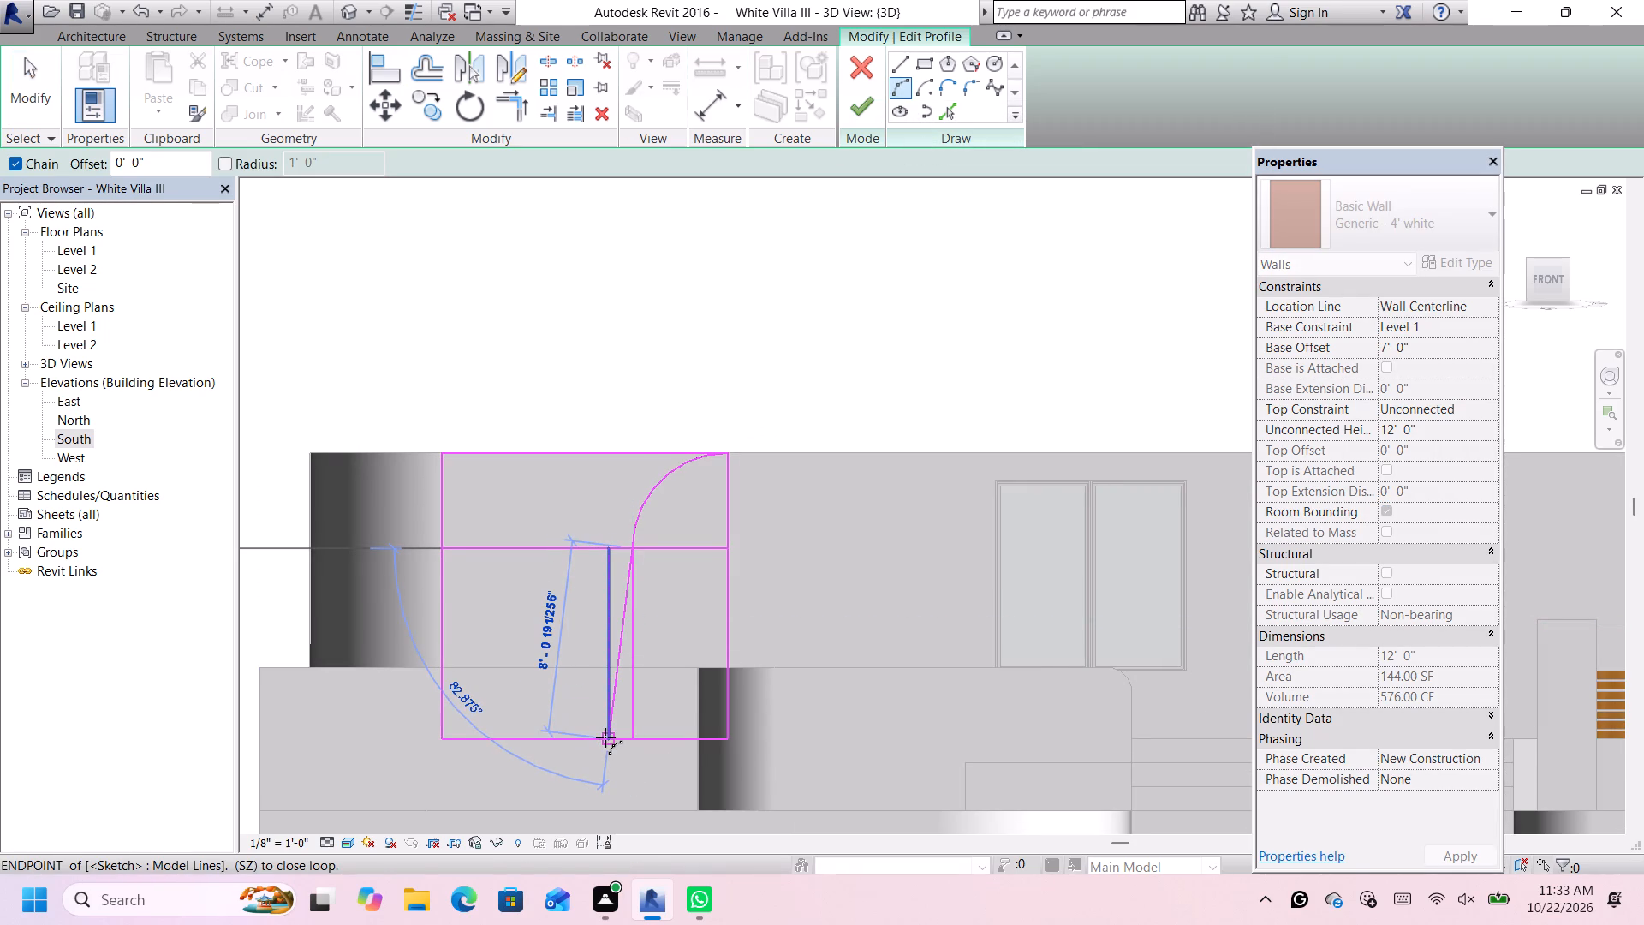
left_click(605, 737)
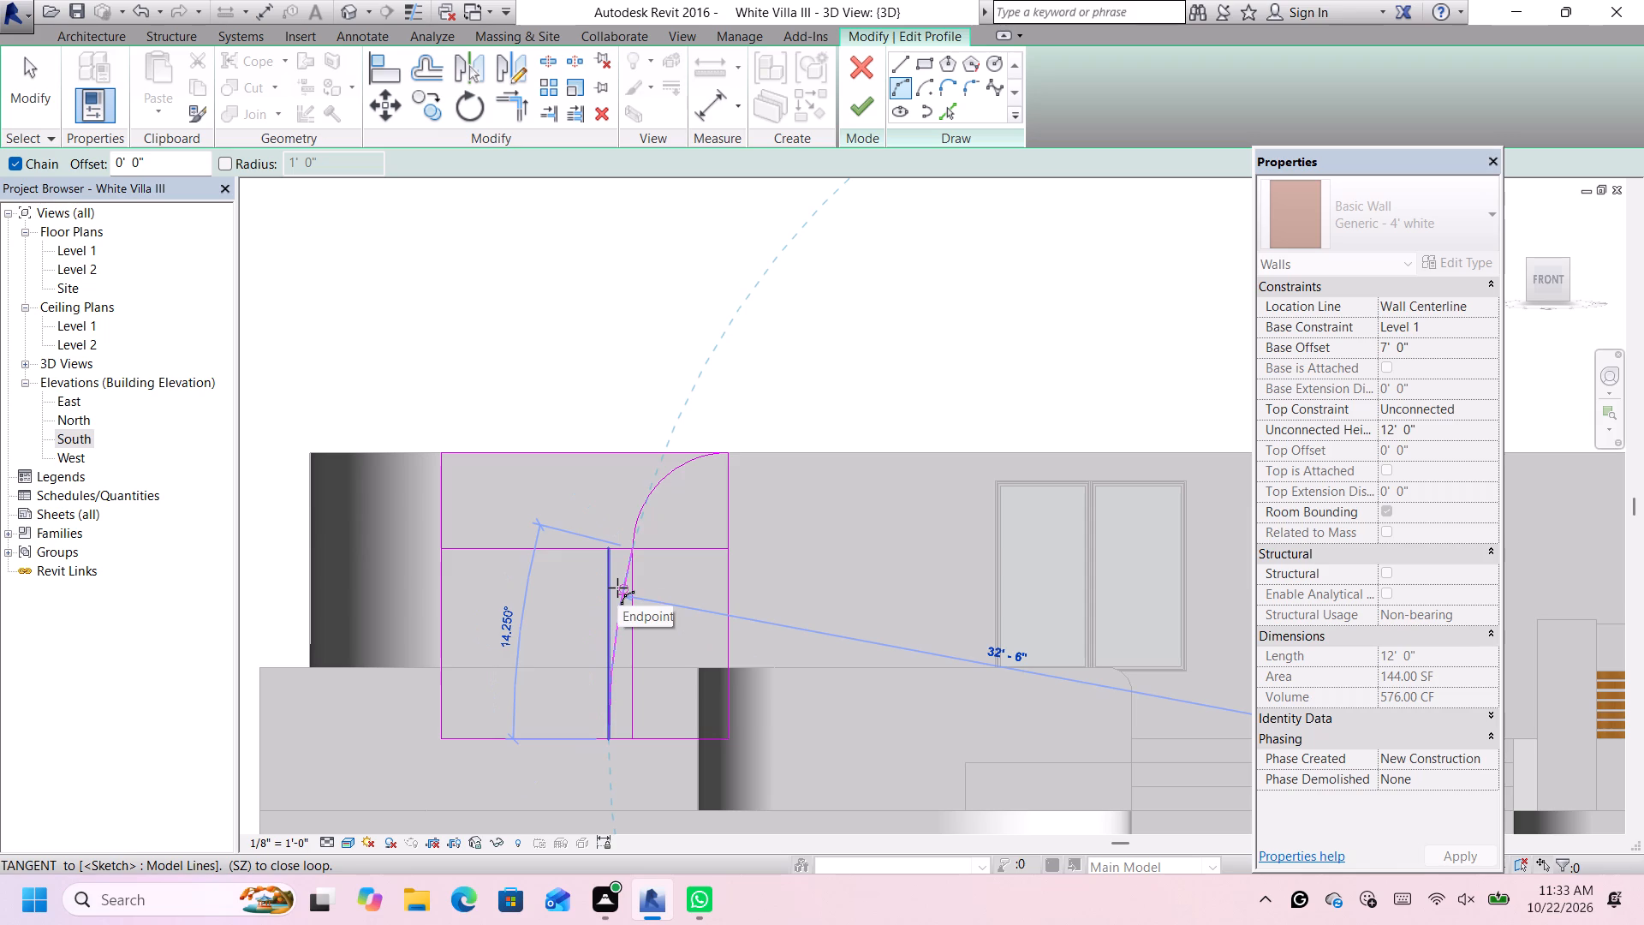
left_click(617, 588)
key("Escape")
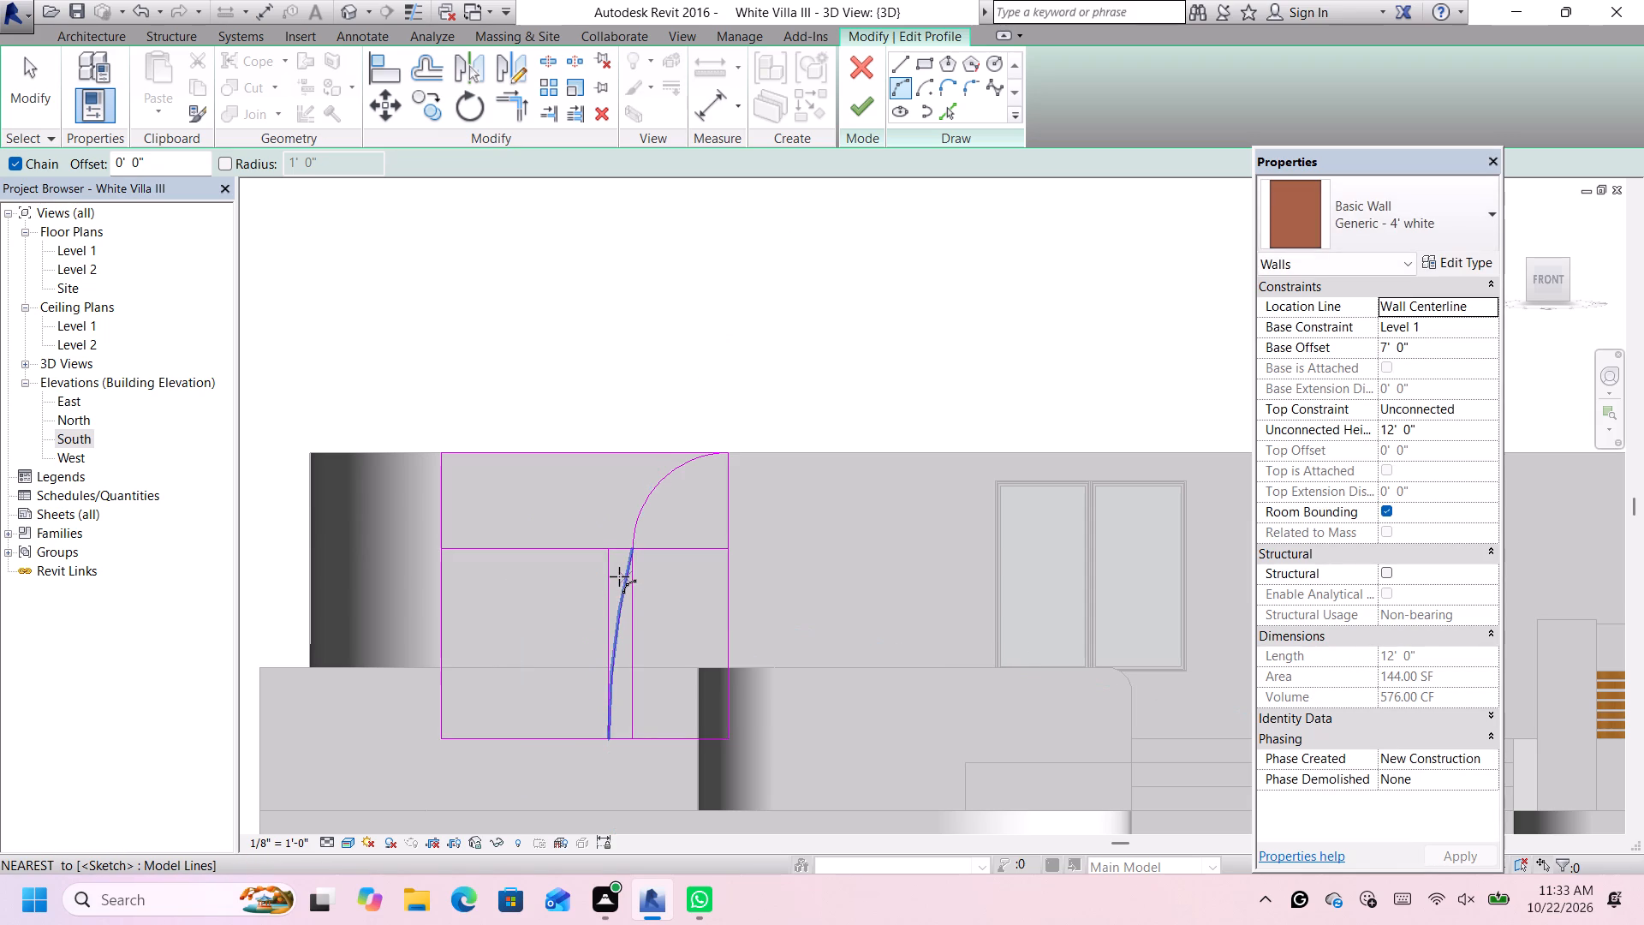
scroll(619, 576, "up", 1)
key("Escape")
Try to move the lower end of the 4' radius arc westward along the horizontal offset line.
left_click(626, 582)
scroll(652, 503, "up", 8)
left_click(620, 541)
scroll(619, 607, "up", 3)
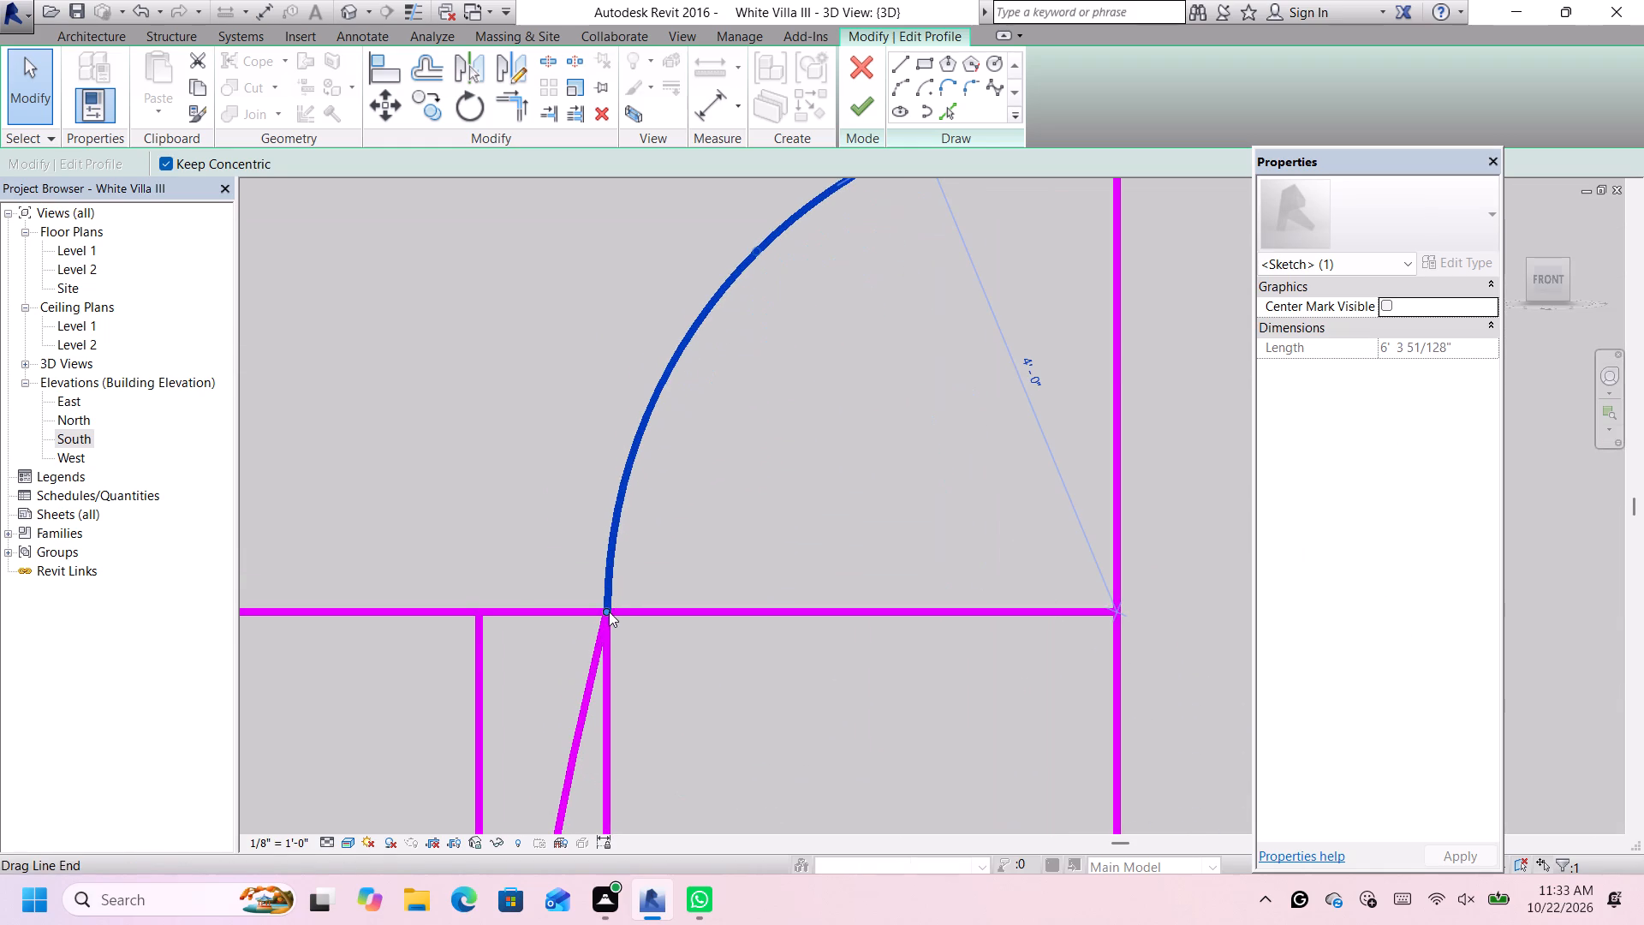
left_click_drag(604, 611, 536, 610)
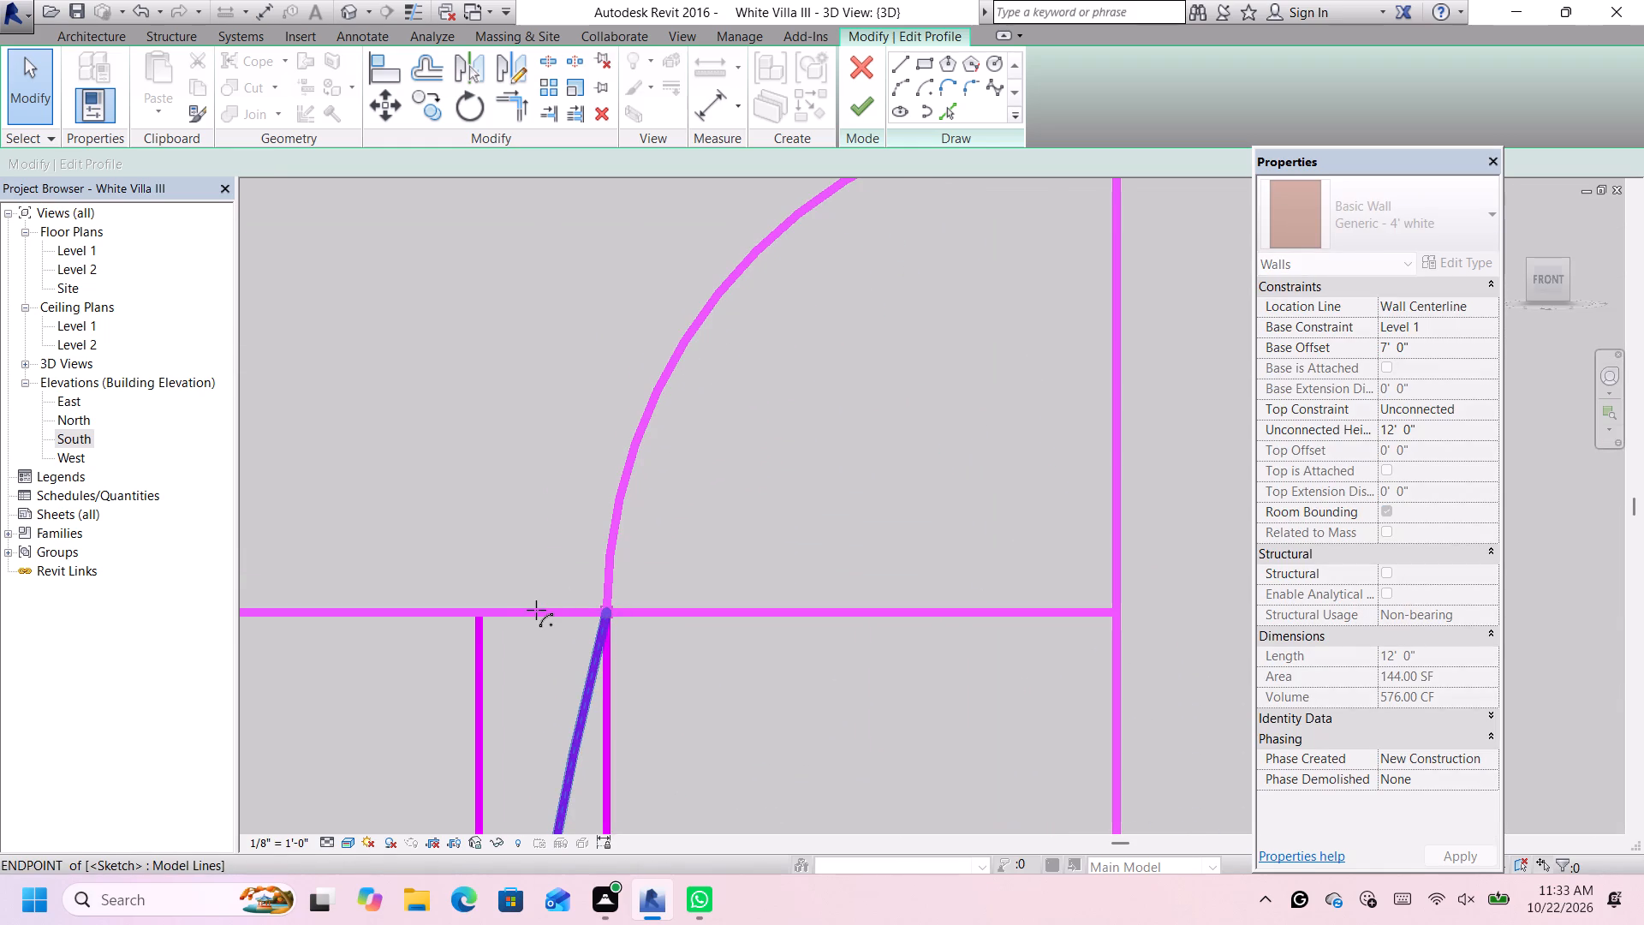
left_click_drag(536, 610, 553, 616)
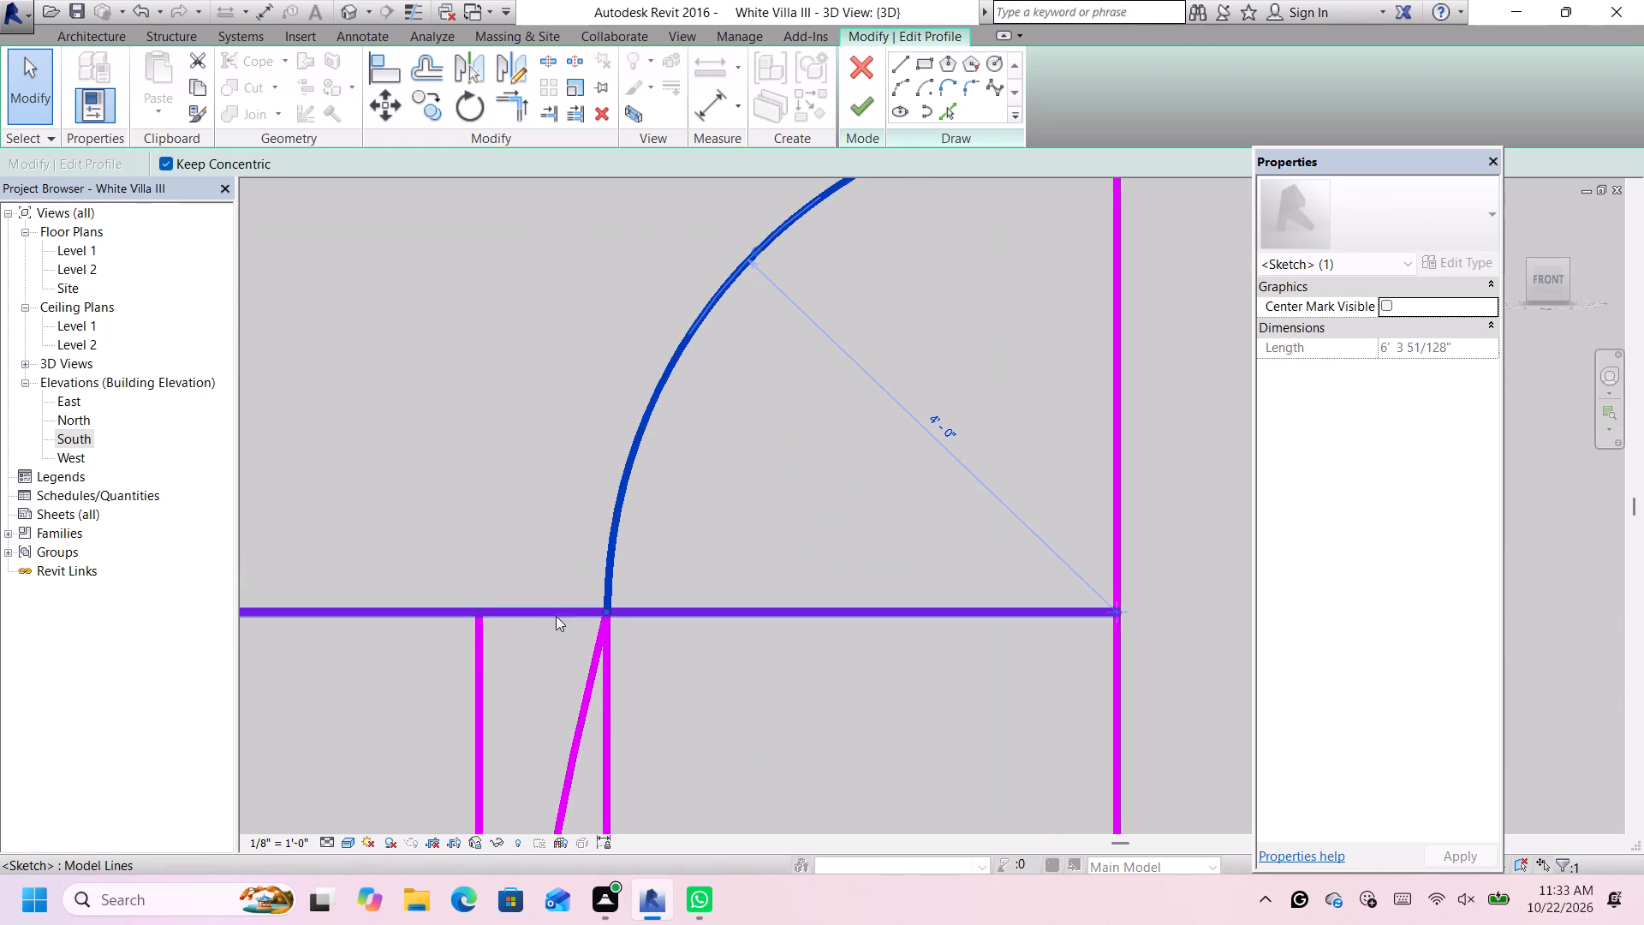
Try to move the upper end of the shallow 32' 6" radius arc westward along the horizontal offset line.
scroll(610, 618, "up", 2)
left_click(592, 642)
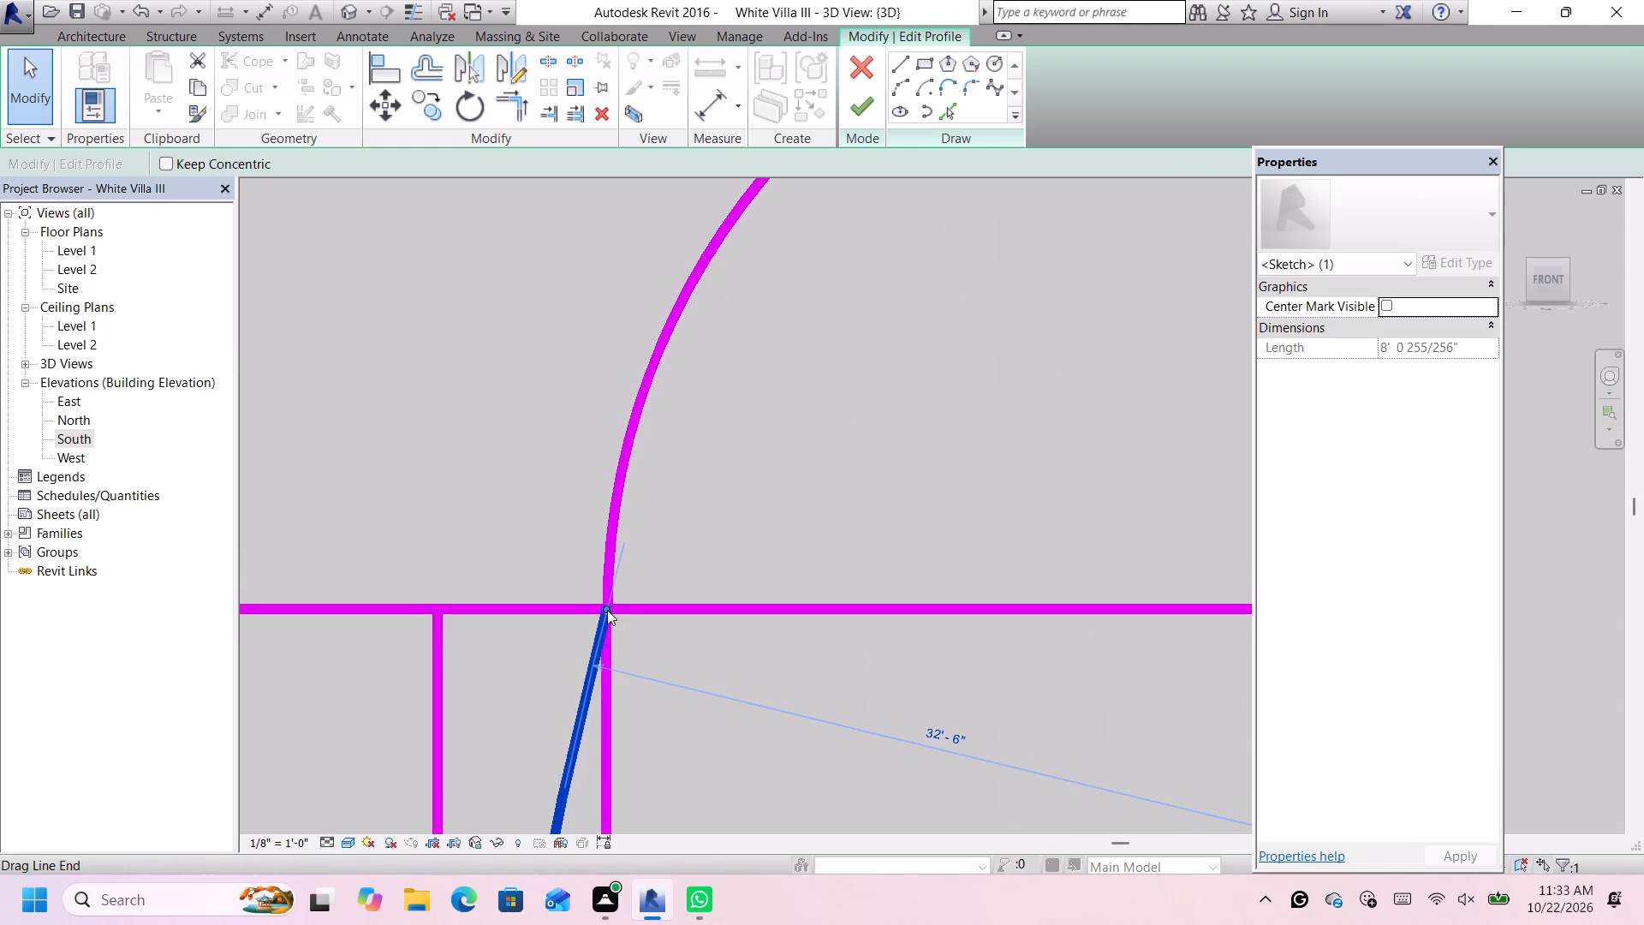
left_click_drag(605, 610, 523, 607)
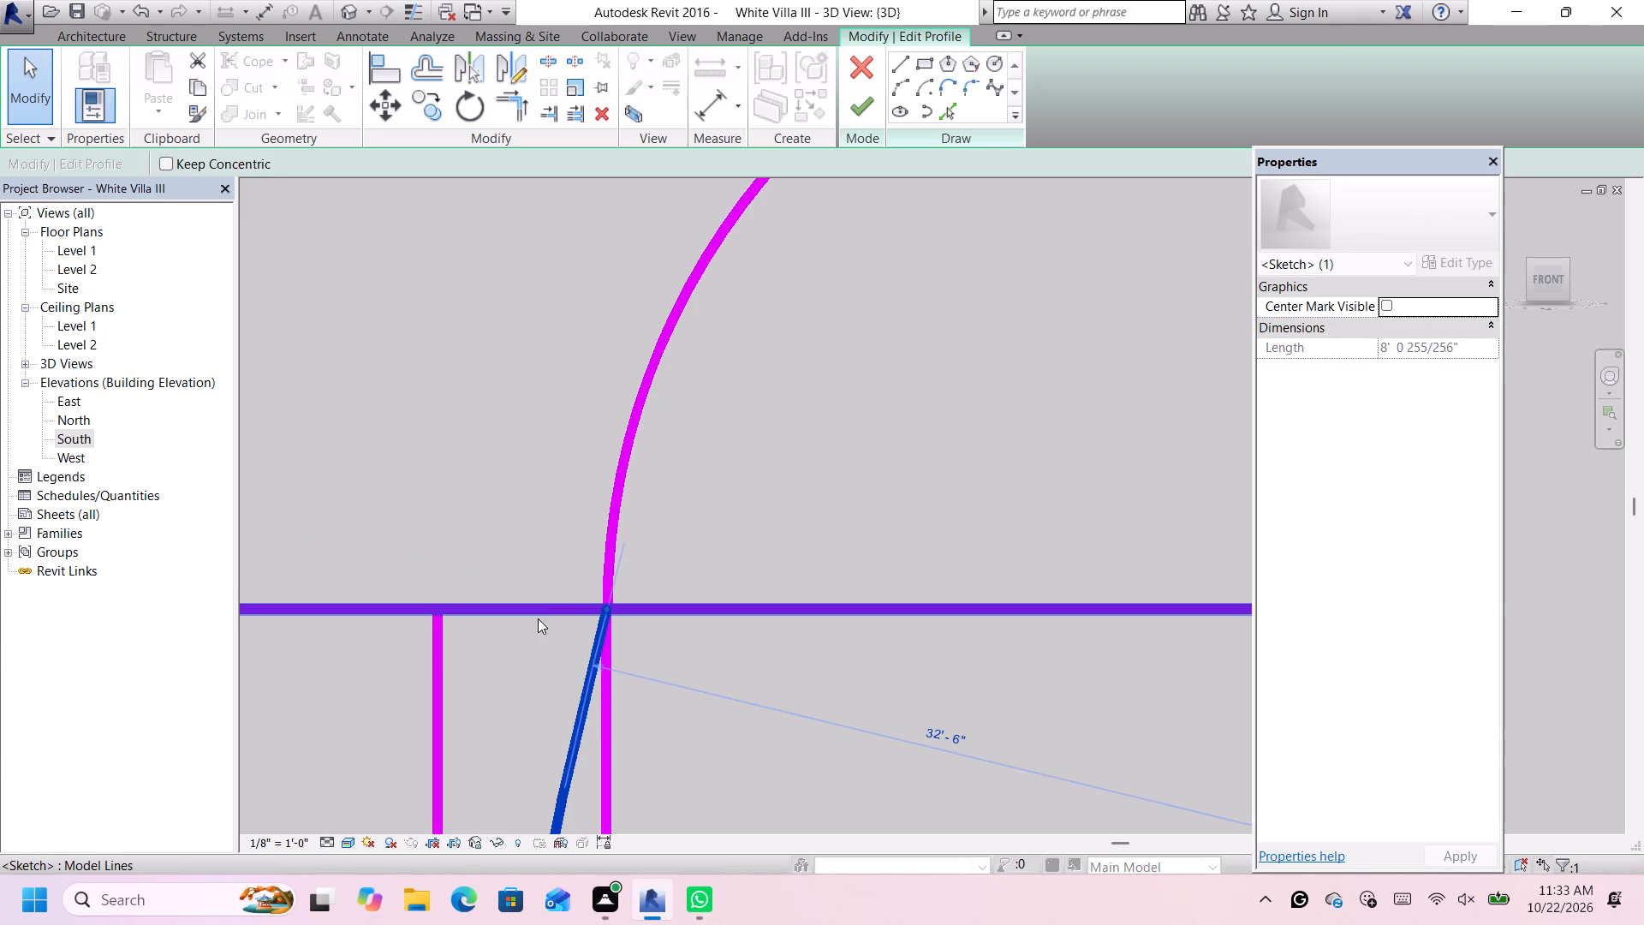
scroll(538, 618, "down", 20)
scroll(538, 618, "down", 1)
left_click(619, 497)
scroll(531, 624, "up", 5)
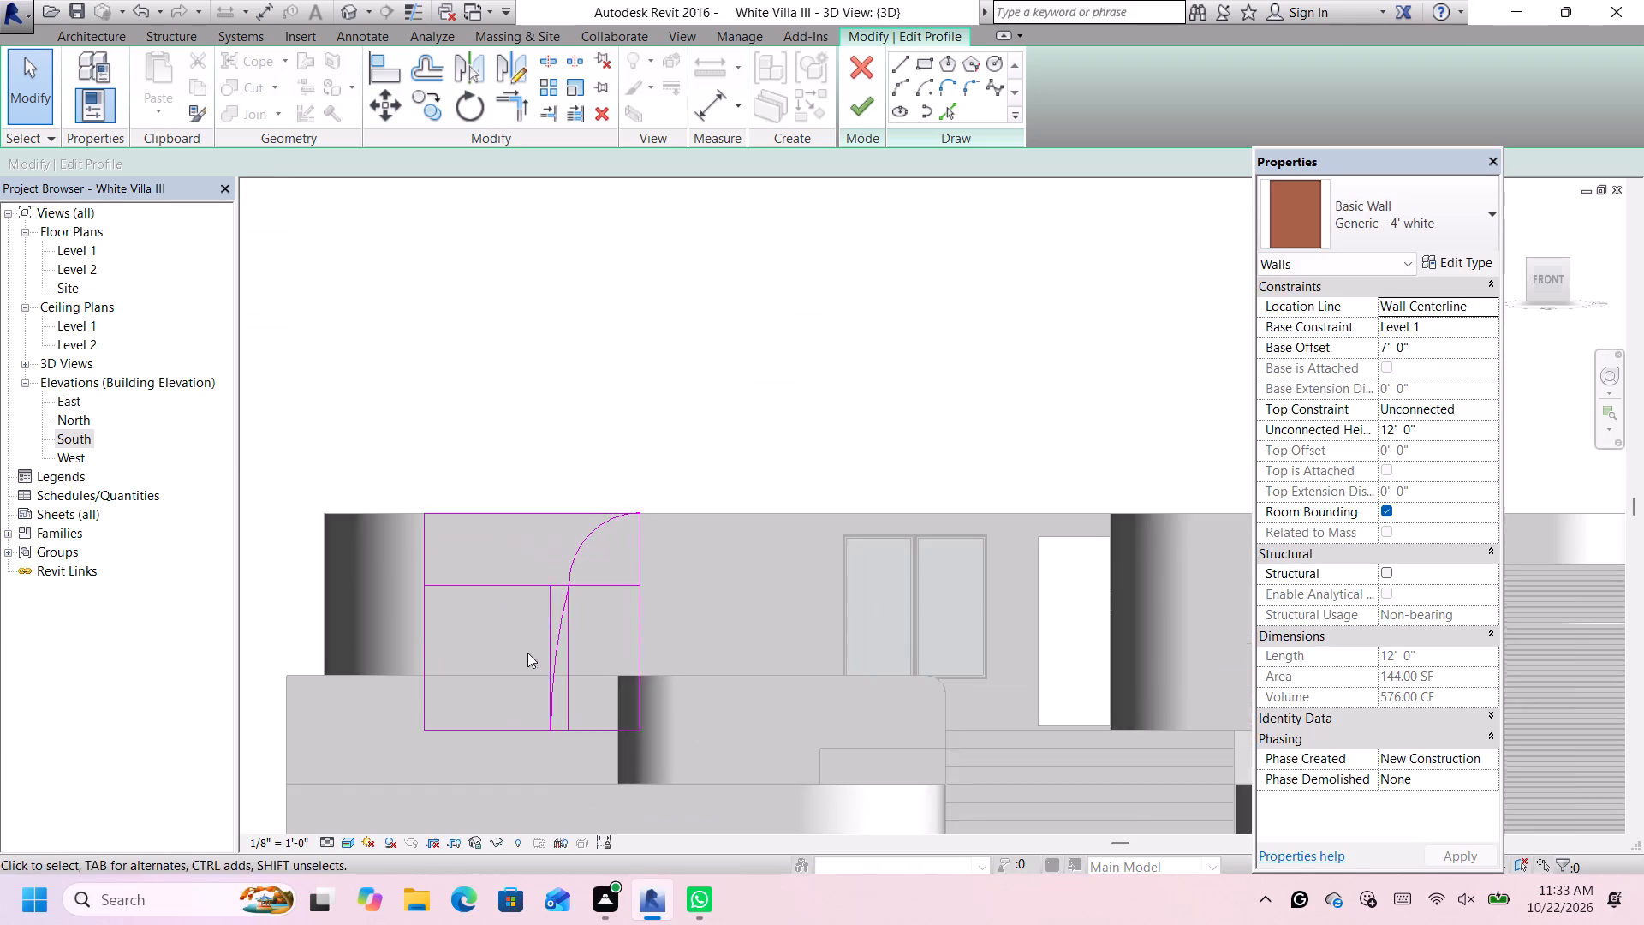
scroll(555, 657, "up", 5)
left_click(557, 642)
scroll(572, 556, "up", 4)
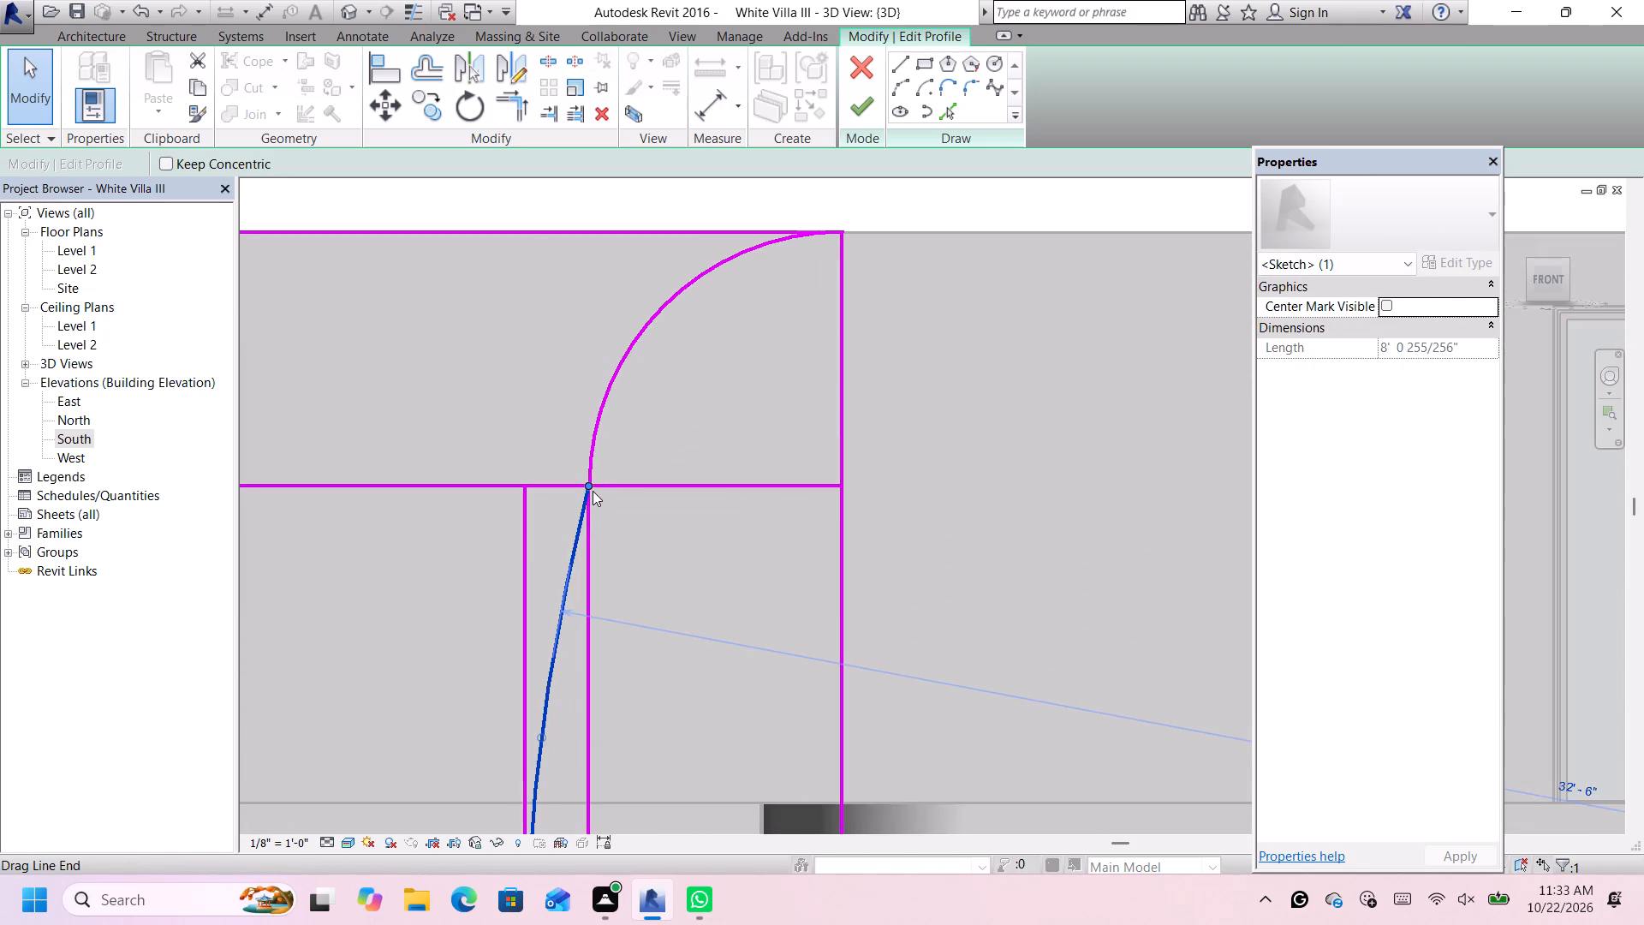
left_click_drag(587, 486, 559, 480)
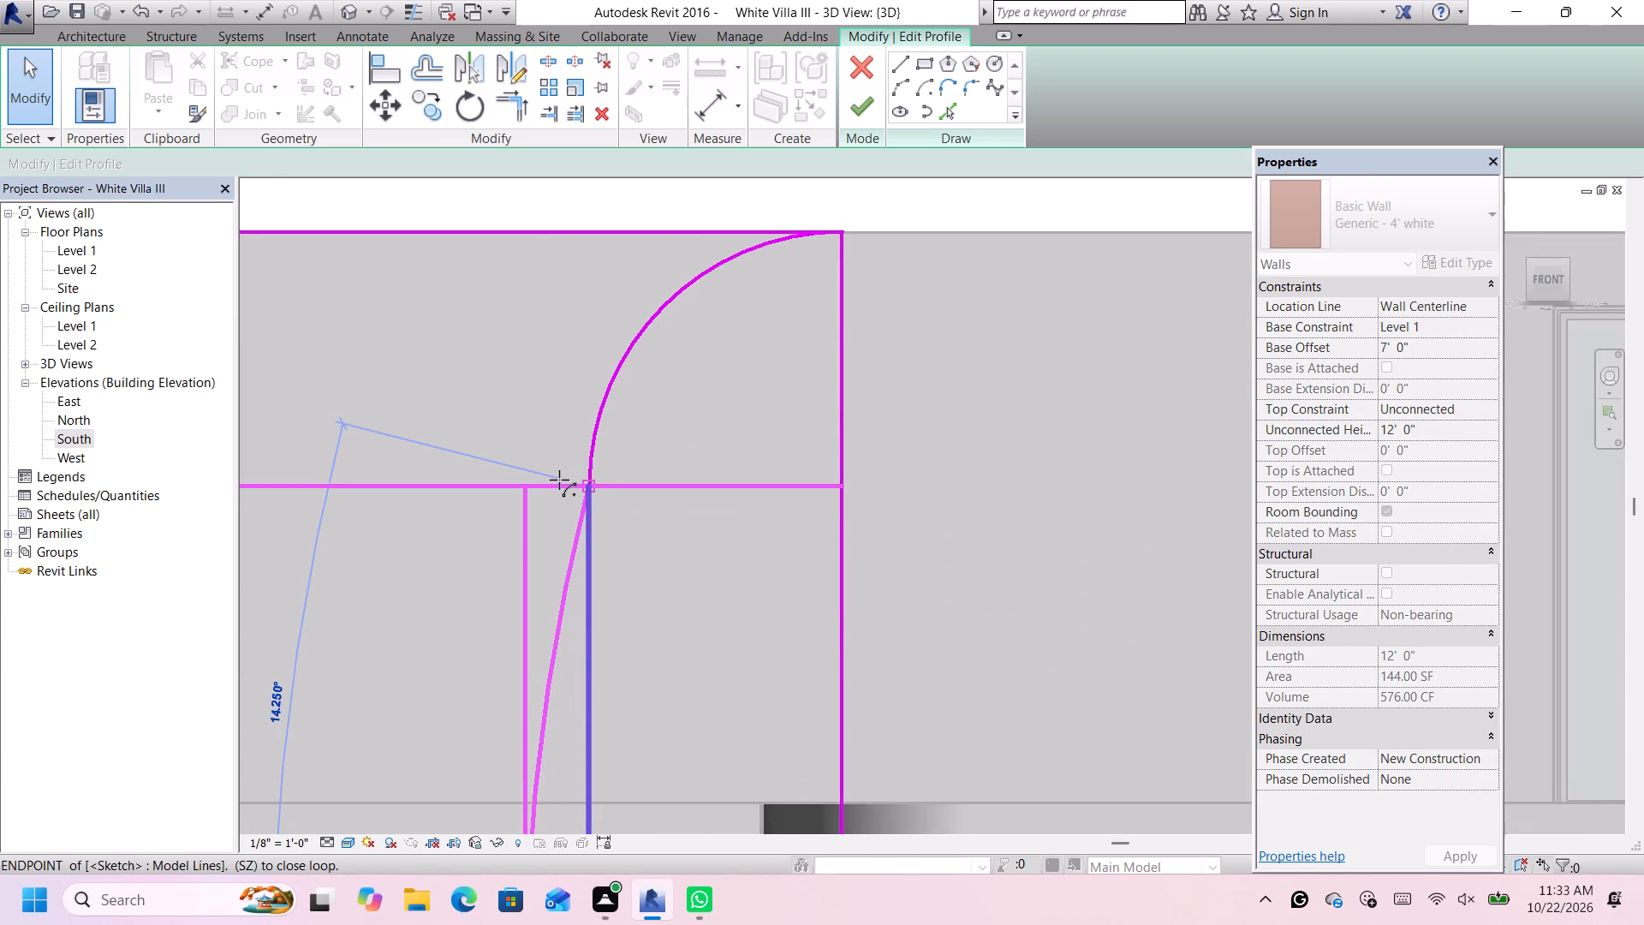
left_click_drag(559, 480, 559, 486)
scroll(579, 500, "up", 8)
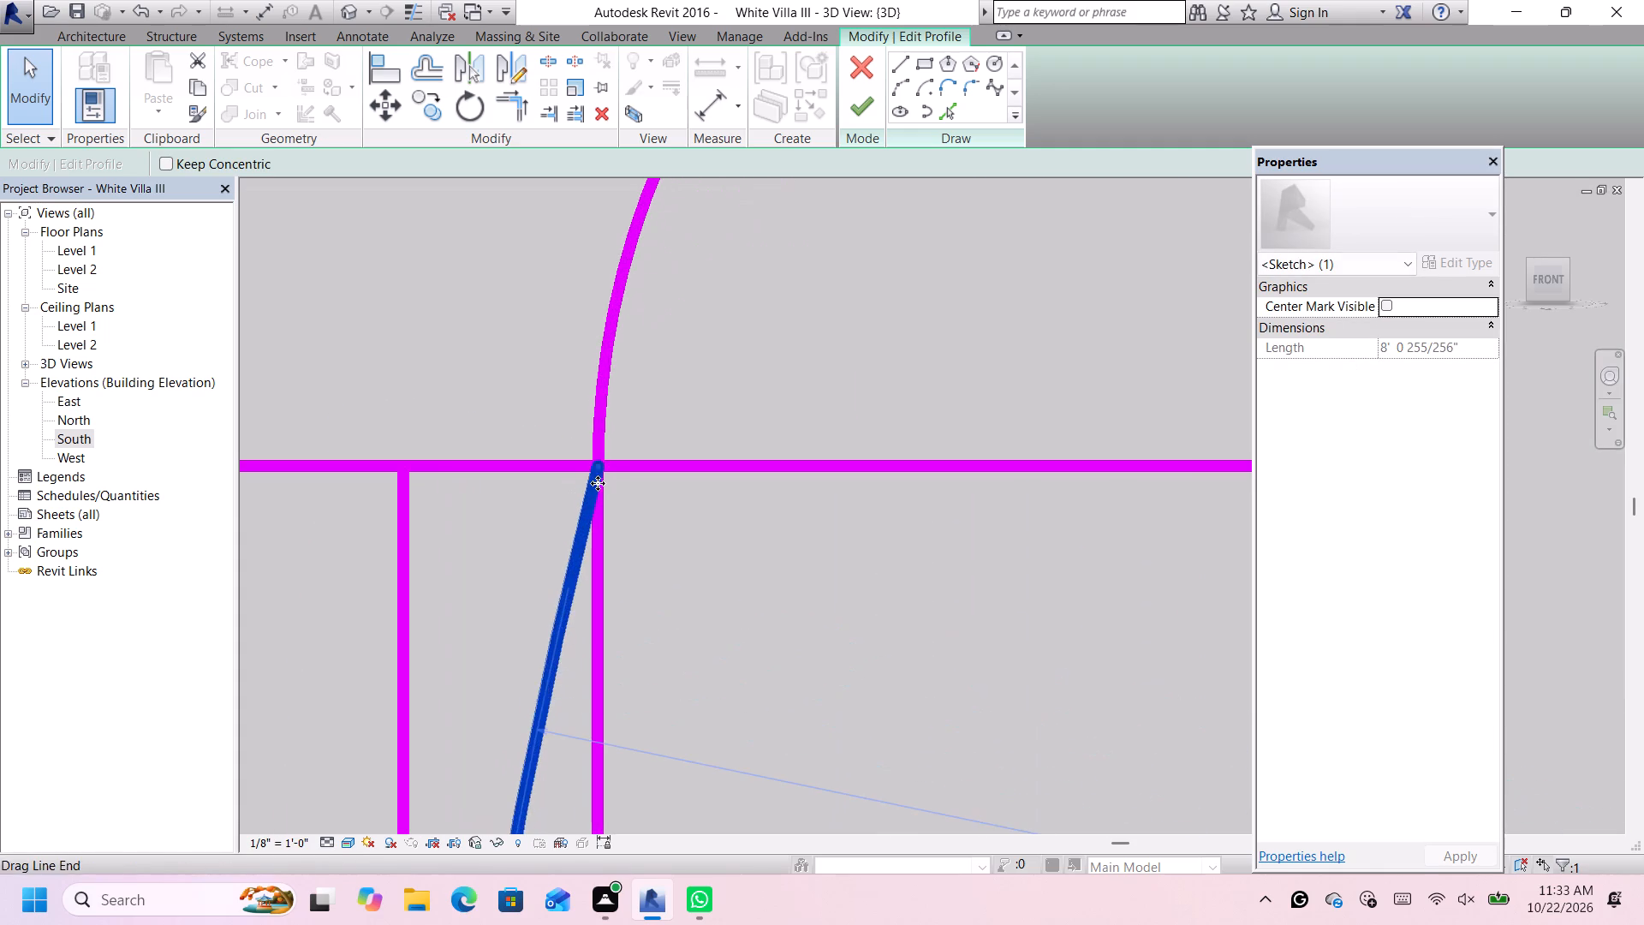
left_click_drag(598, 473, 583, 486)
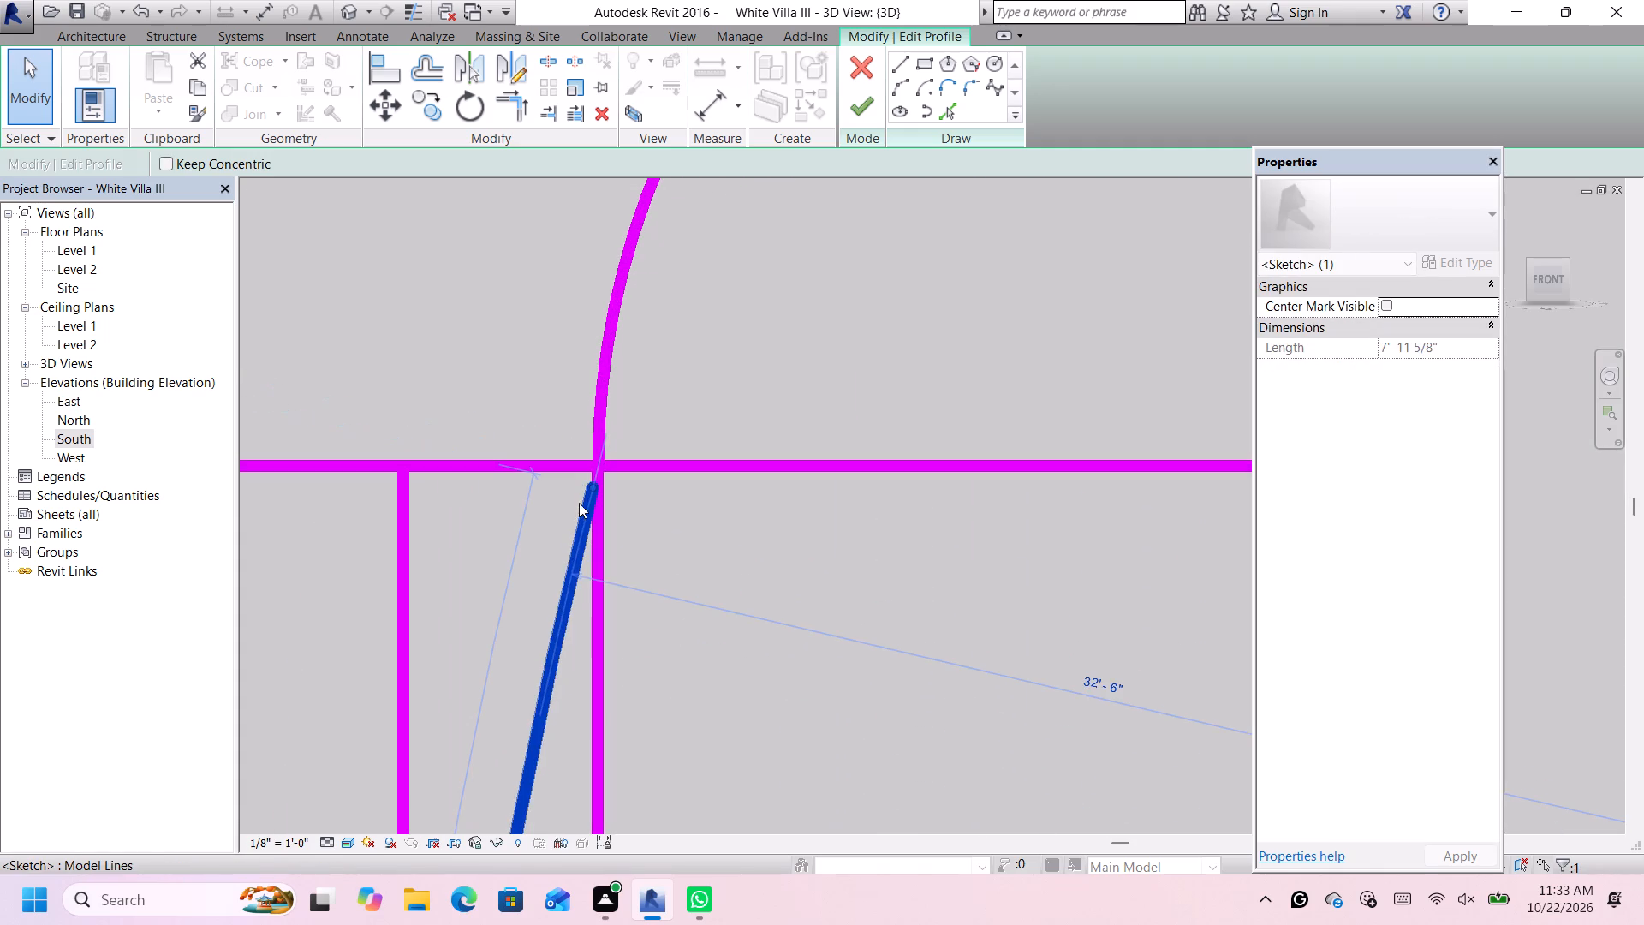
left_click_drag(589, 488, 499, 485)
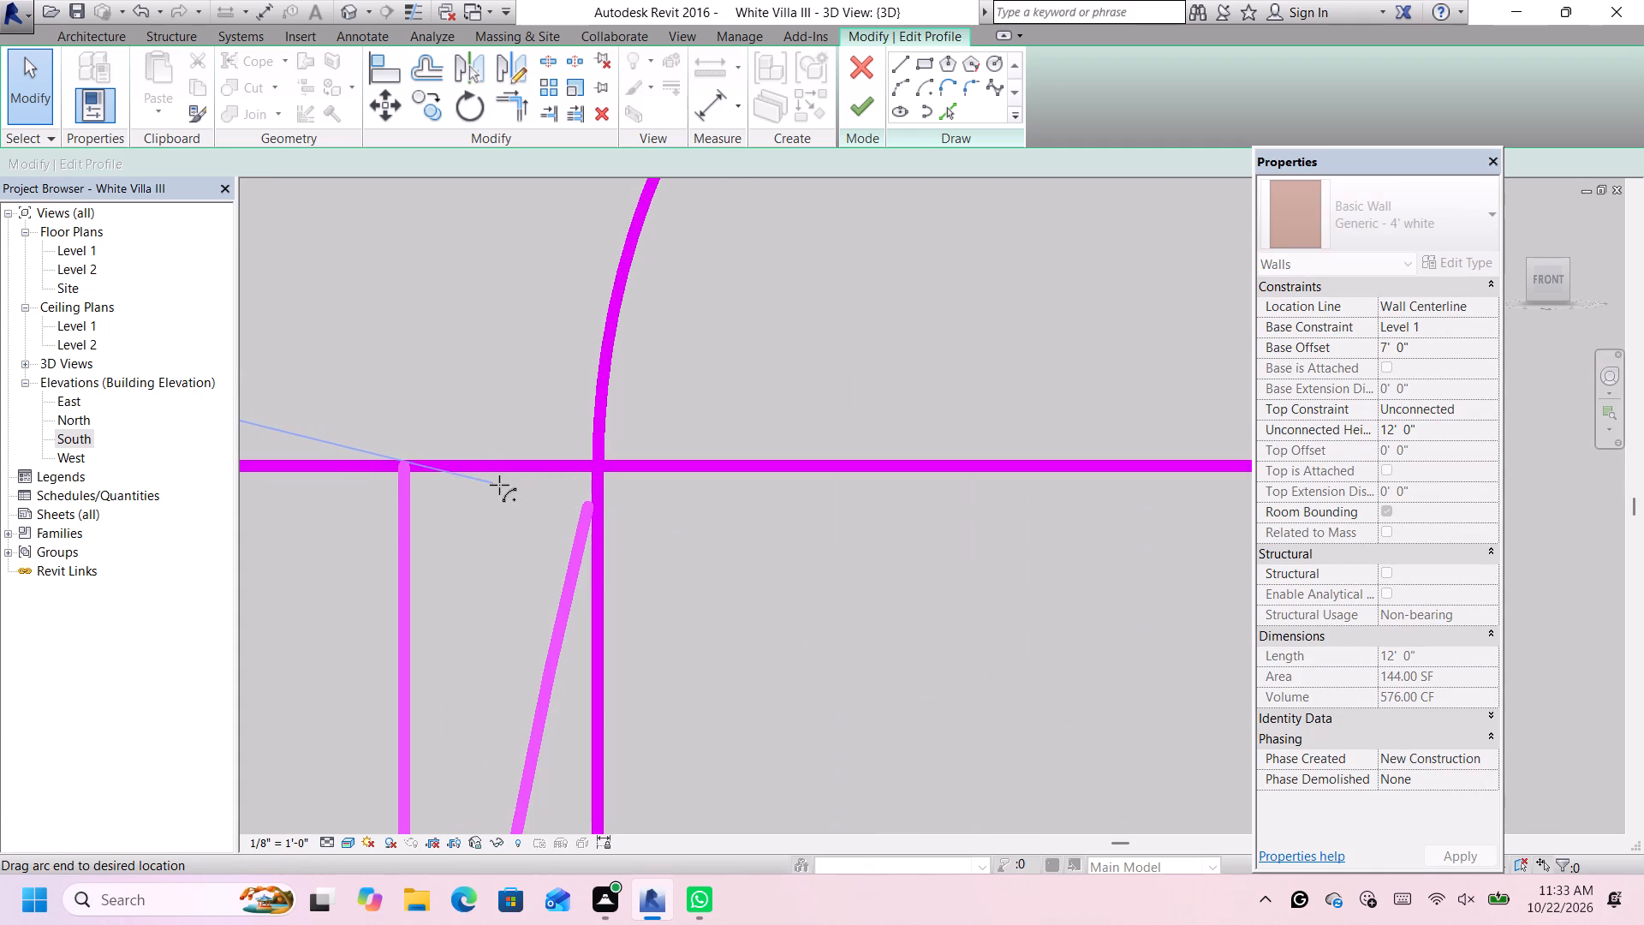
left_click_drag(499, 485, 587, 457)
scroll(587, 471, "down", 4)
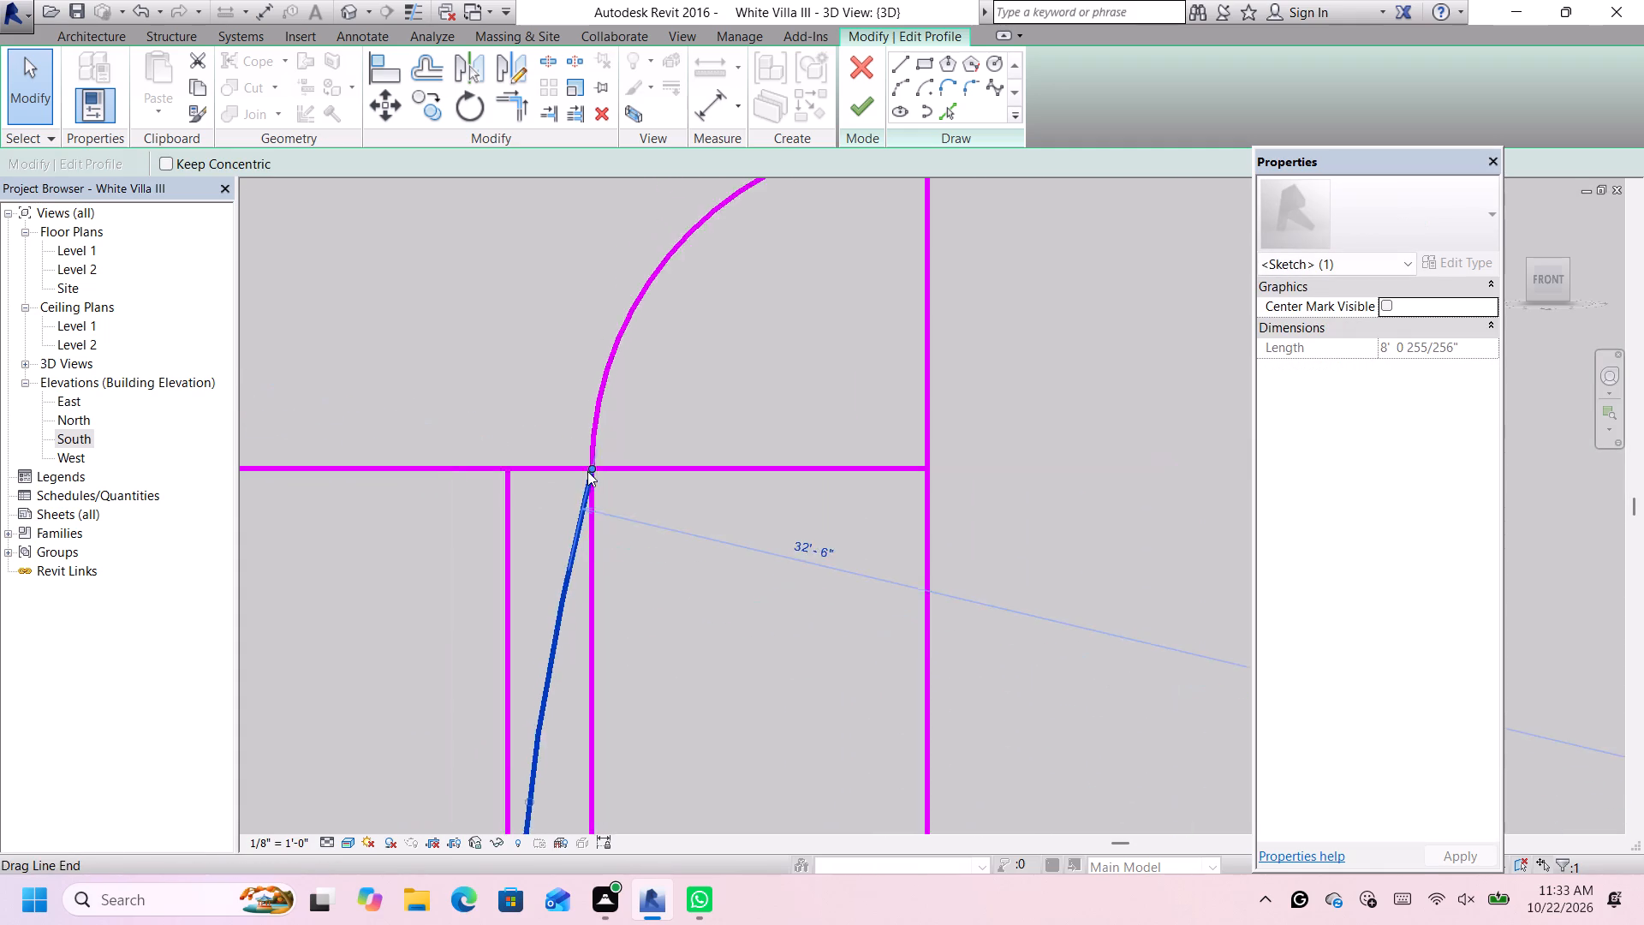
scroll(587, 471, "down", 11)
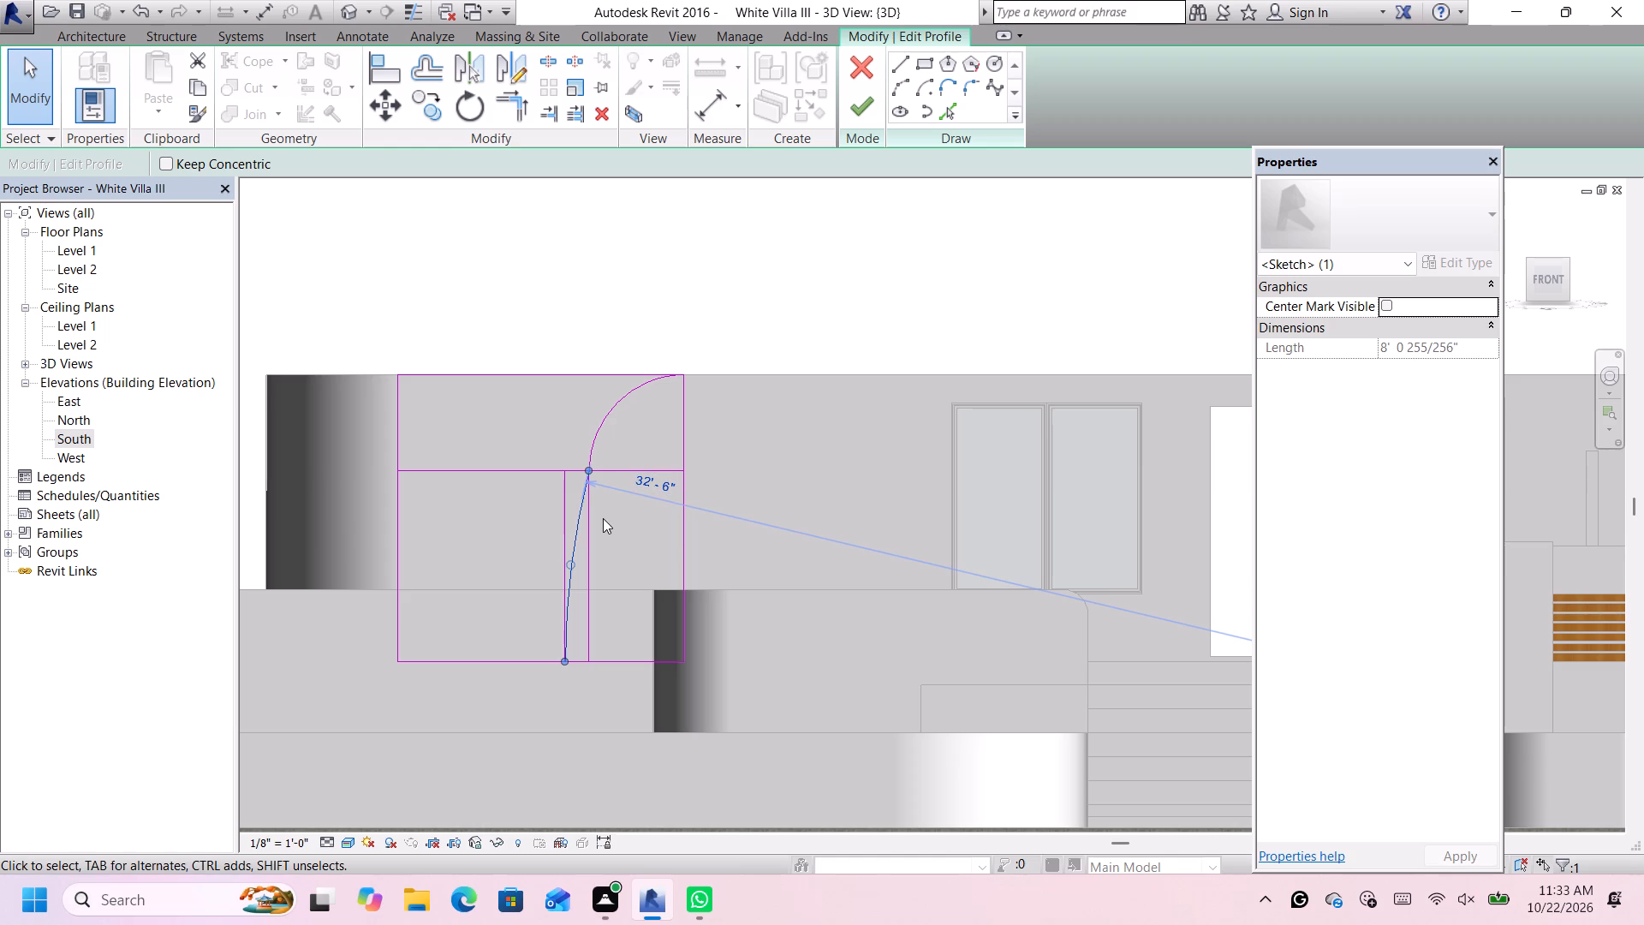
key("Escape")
Delete the shallow 32' 6" radius arc from the wall profile.
scroll(576, 497, "up", 3)
left_click(580, 510)
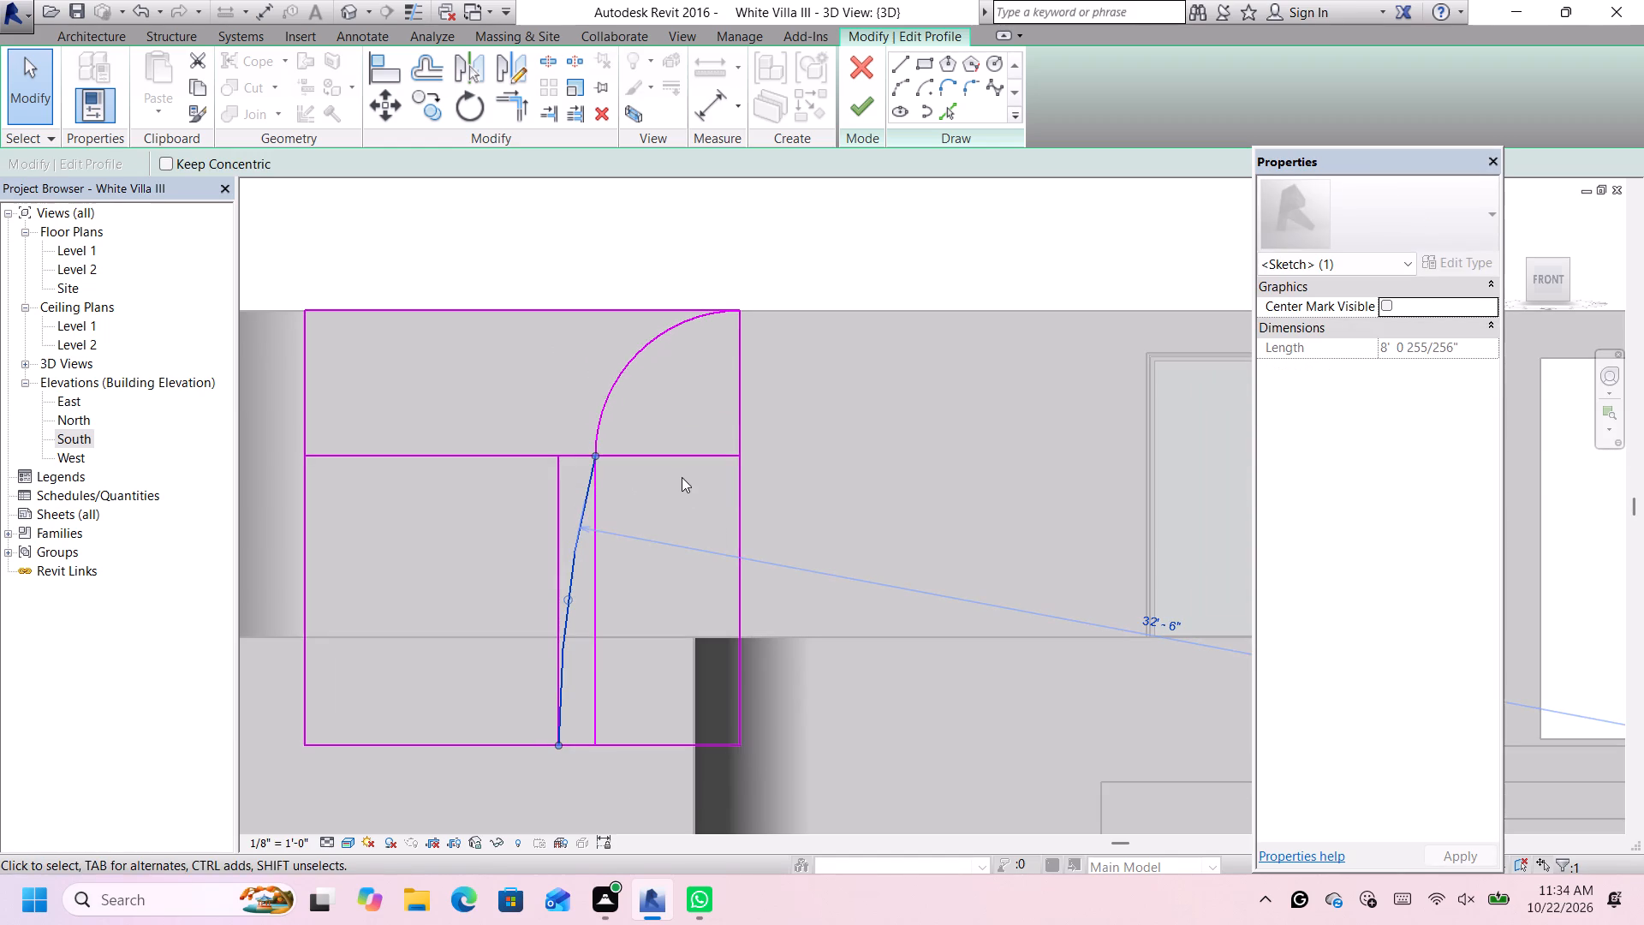
key("Delete")
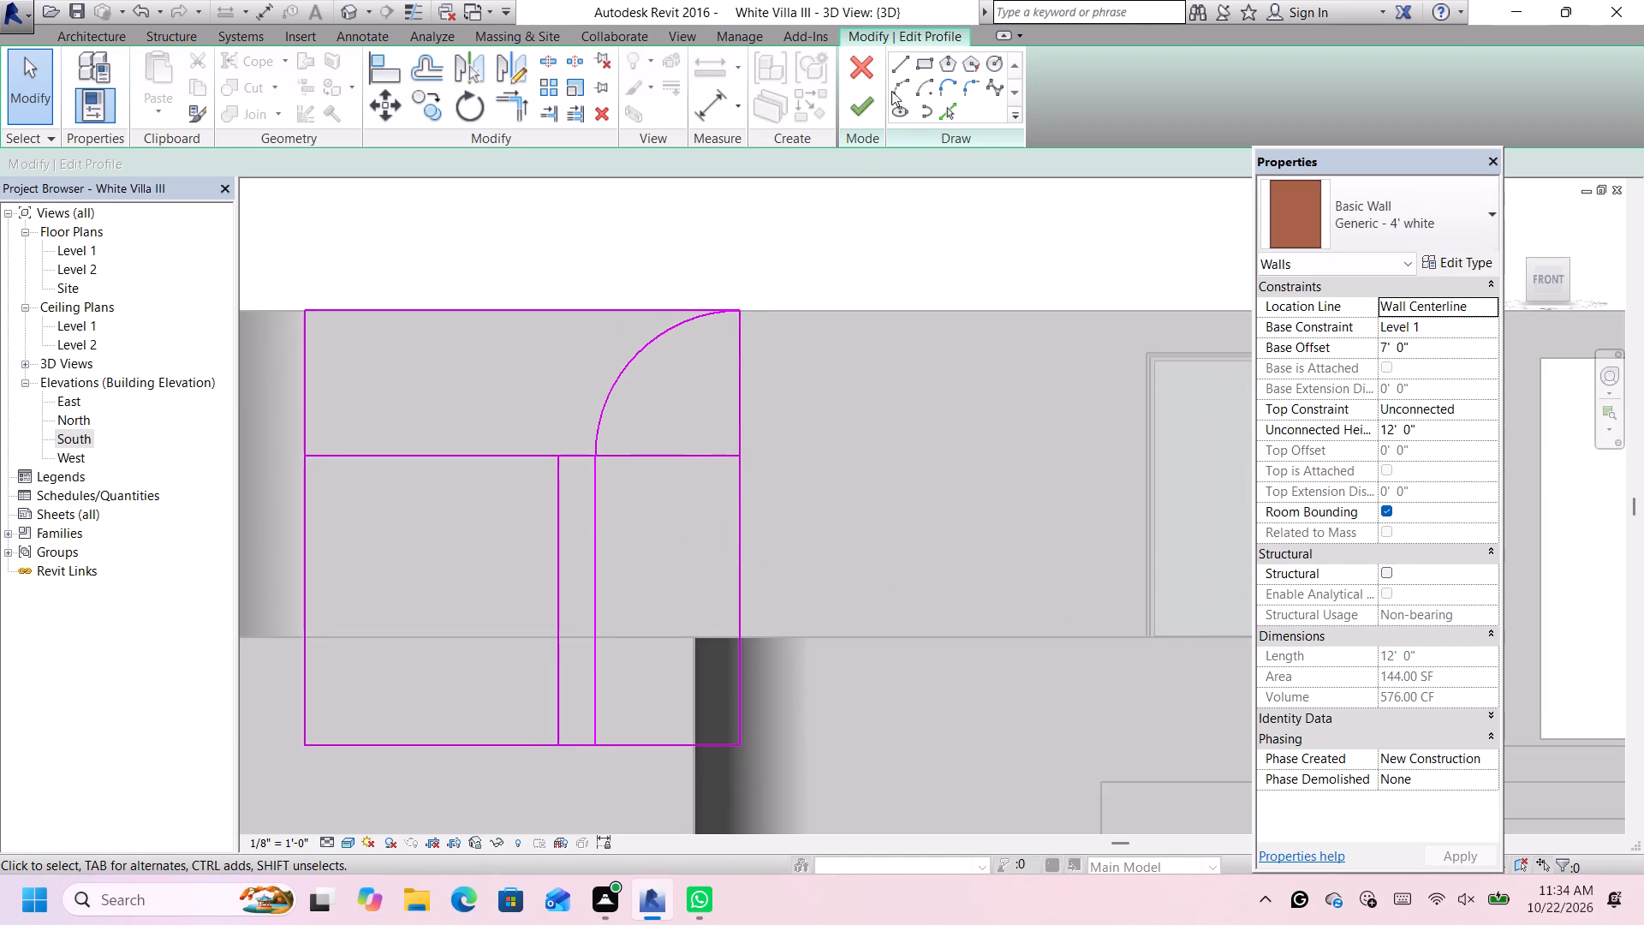
Draw a tangent arc of about 7.15° from the horizontal line, midway between the two inner verticals, to the bottom of the 1' offset line.
left_click(903, 85)
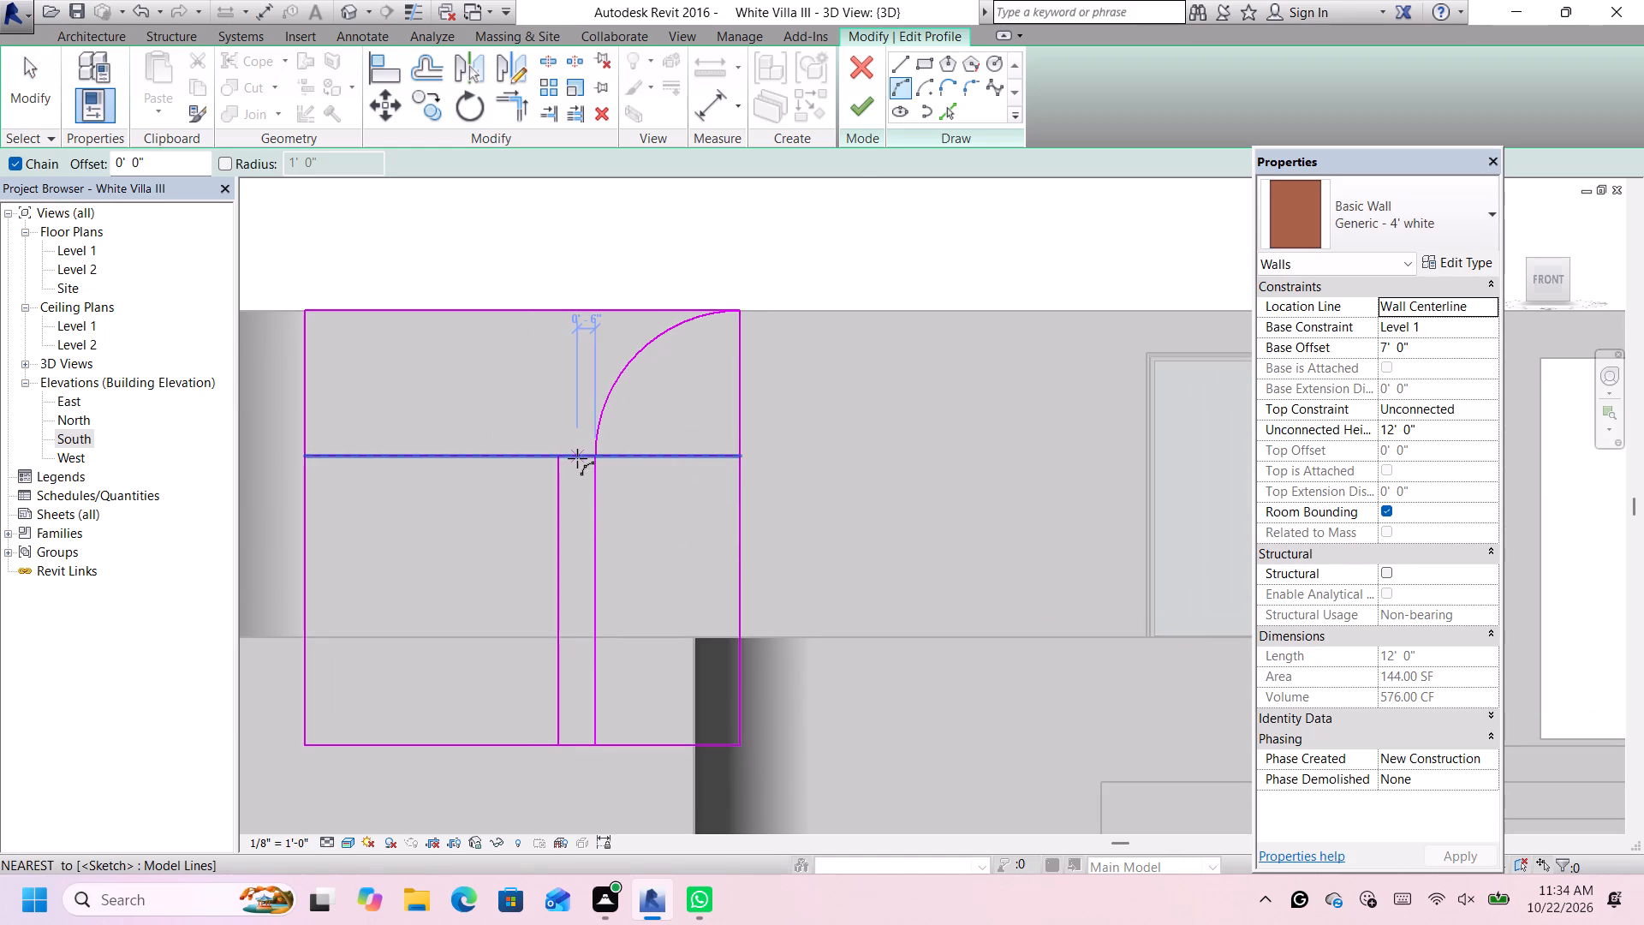
left_click(577, 457)
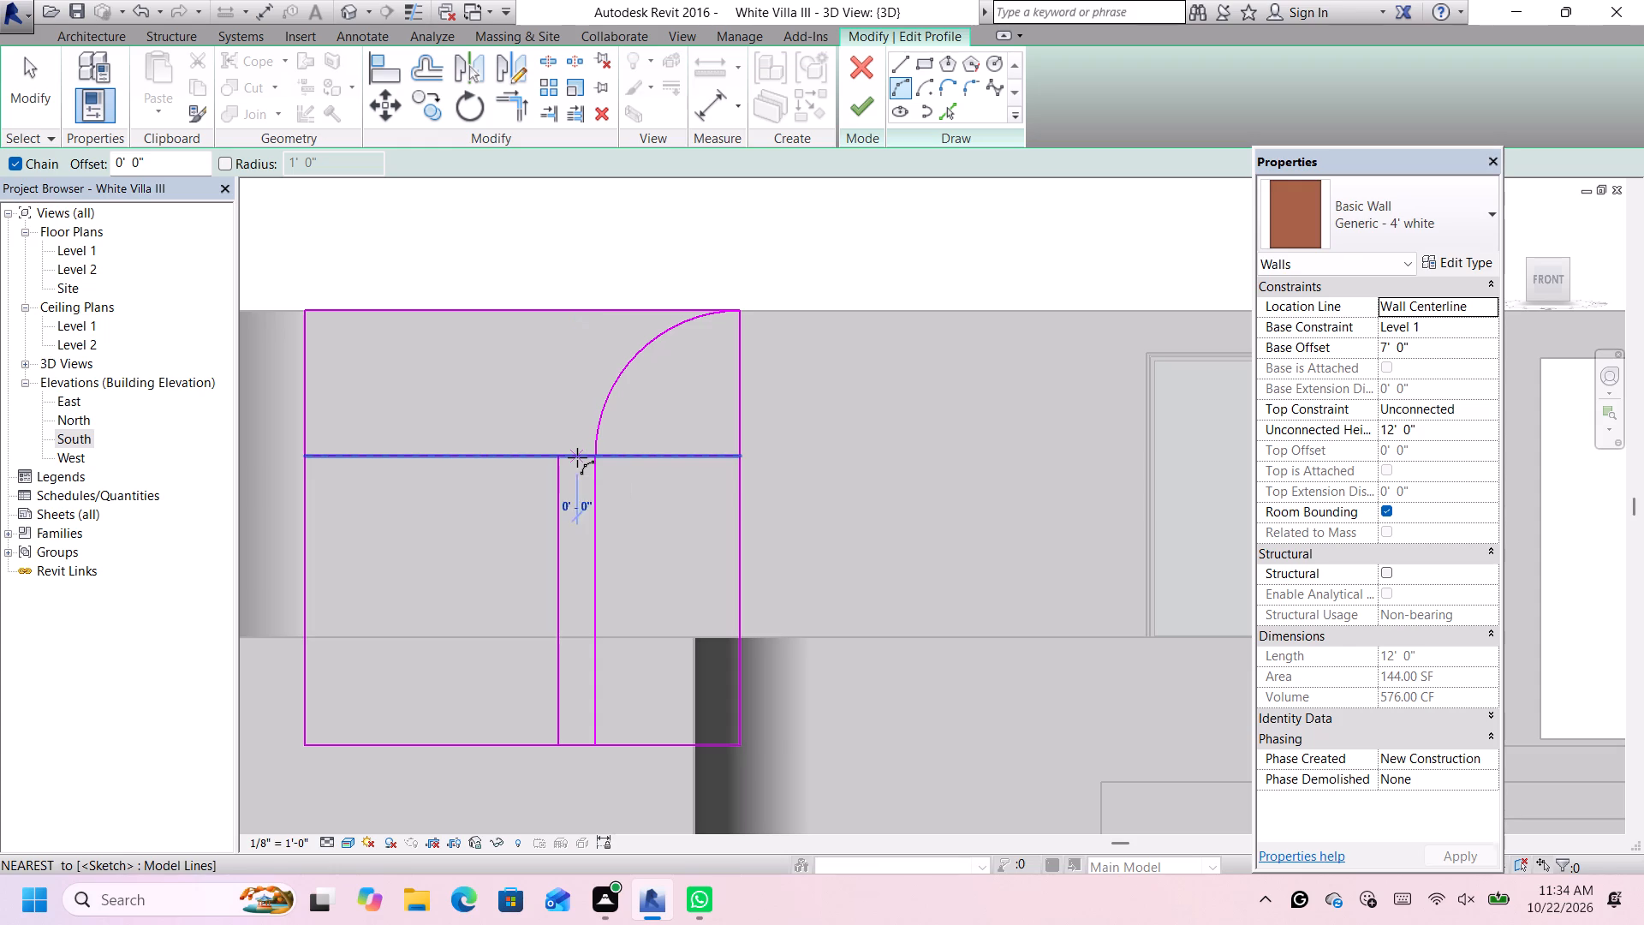
left_click(552, 748)
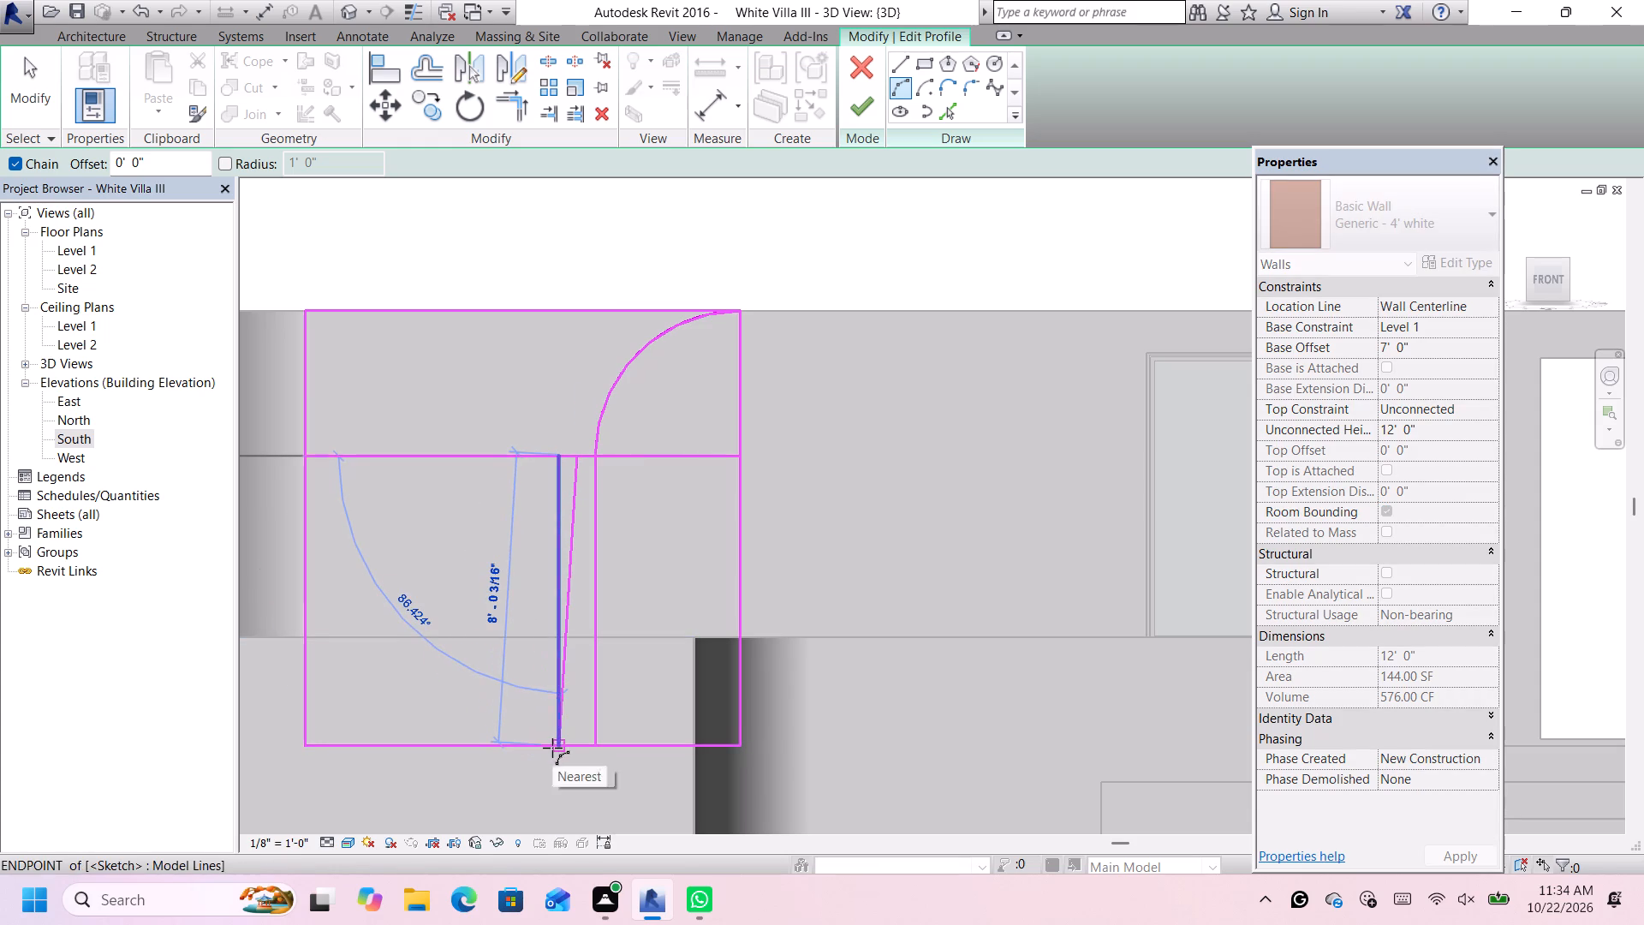
left_click(568, 480)
key("Escape")
key("Escape")
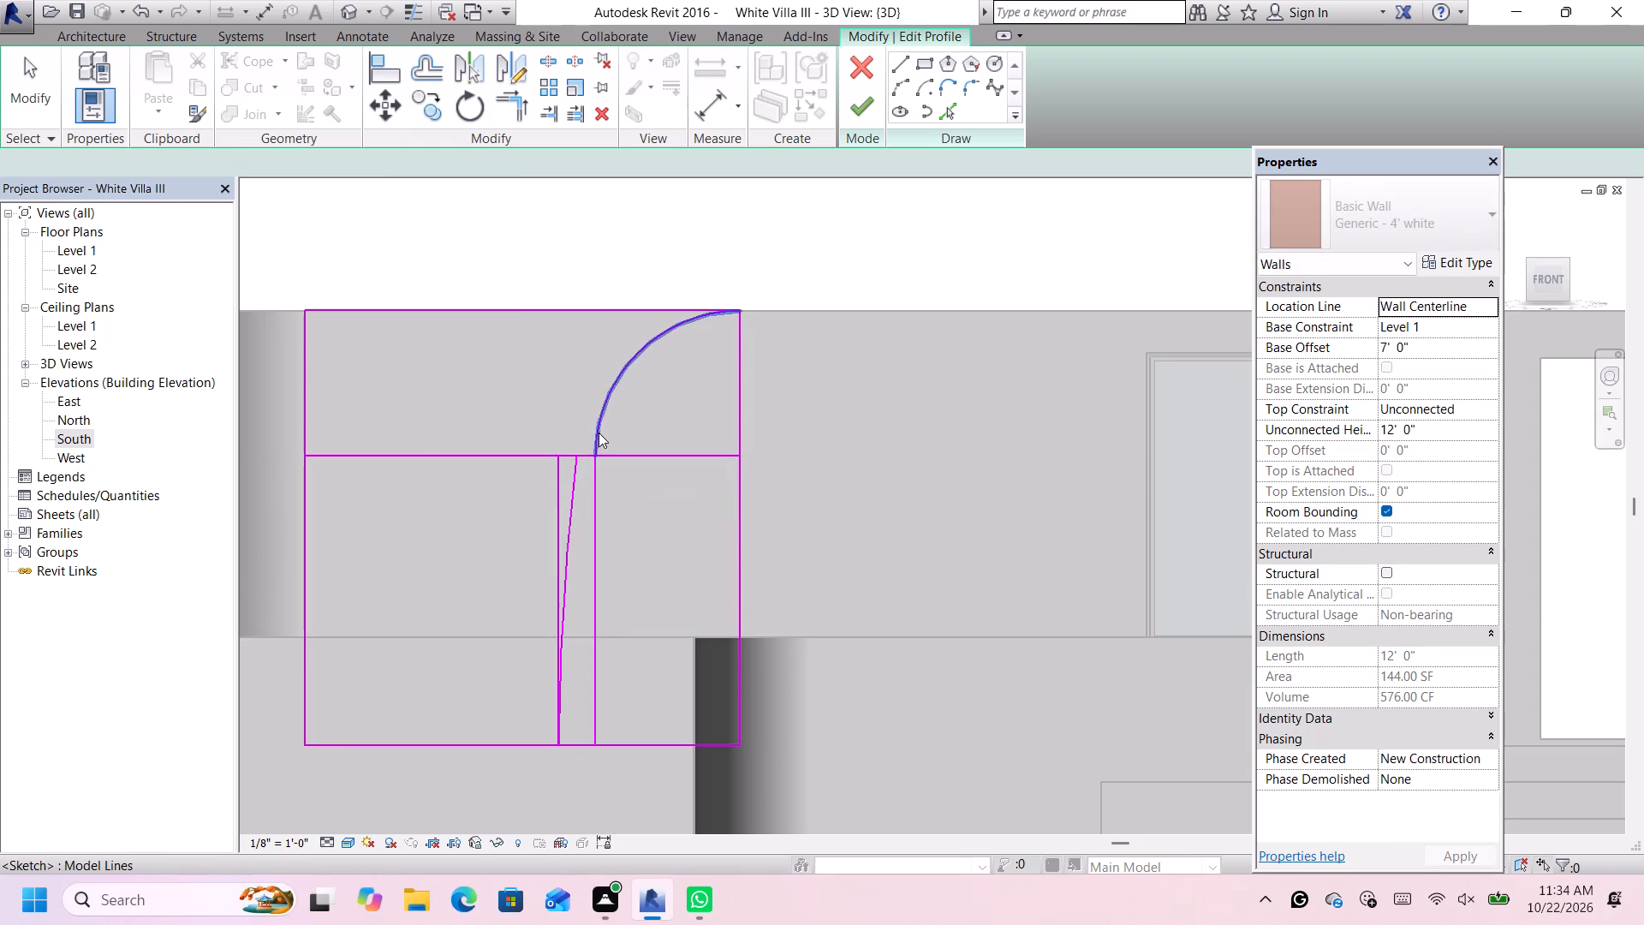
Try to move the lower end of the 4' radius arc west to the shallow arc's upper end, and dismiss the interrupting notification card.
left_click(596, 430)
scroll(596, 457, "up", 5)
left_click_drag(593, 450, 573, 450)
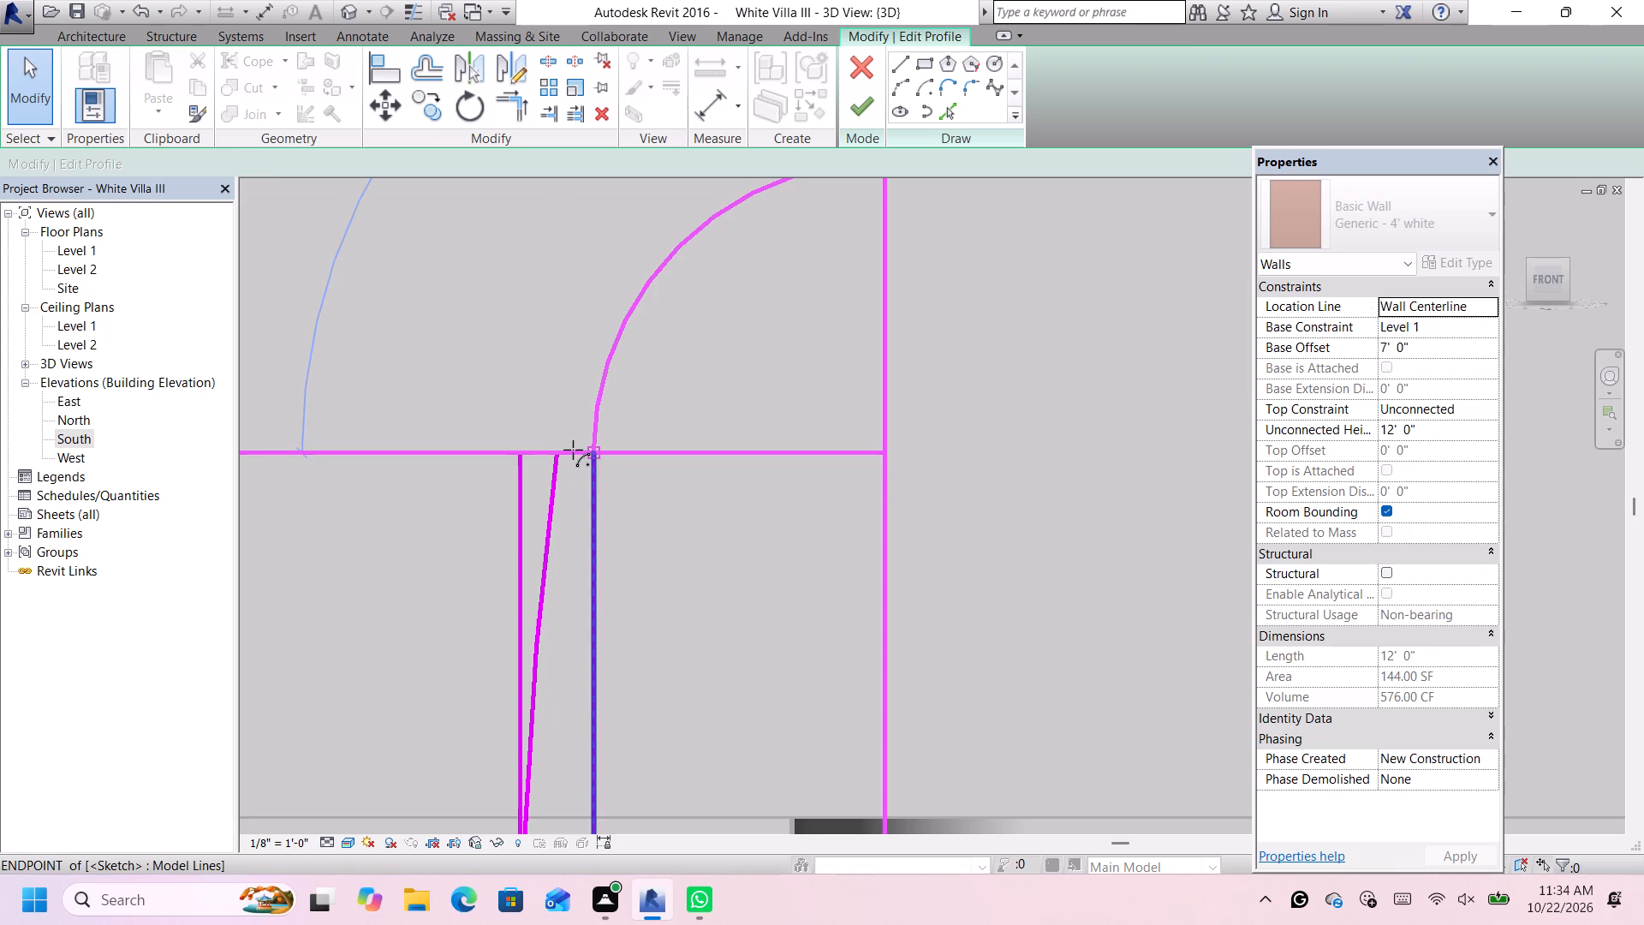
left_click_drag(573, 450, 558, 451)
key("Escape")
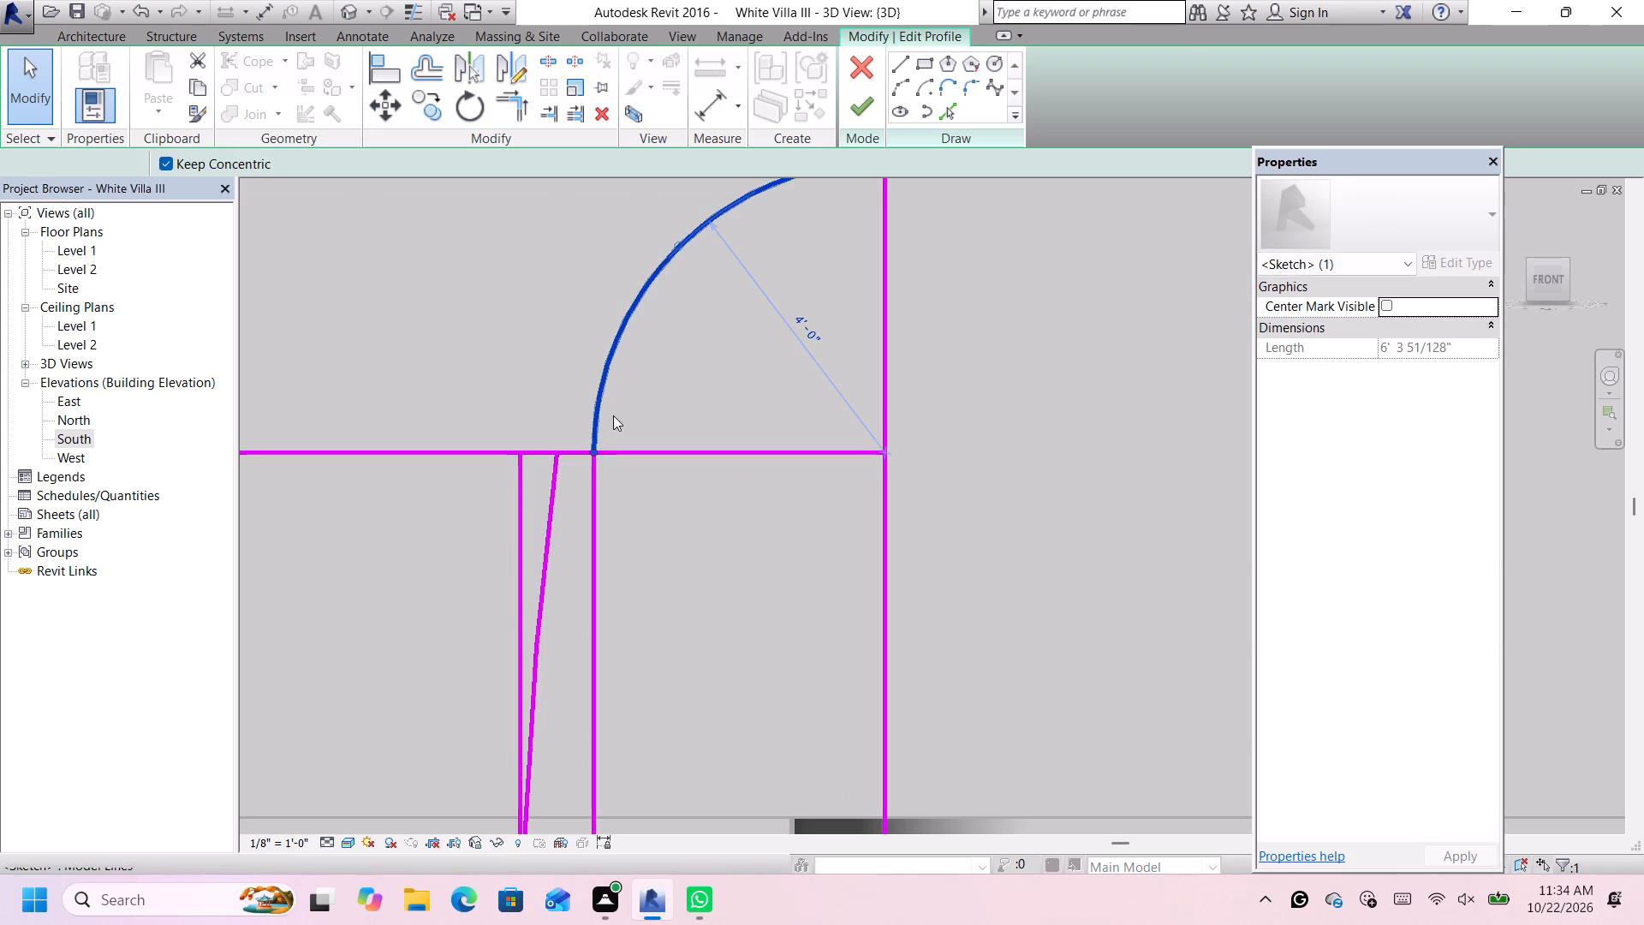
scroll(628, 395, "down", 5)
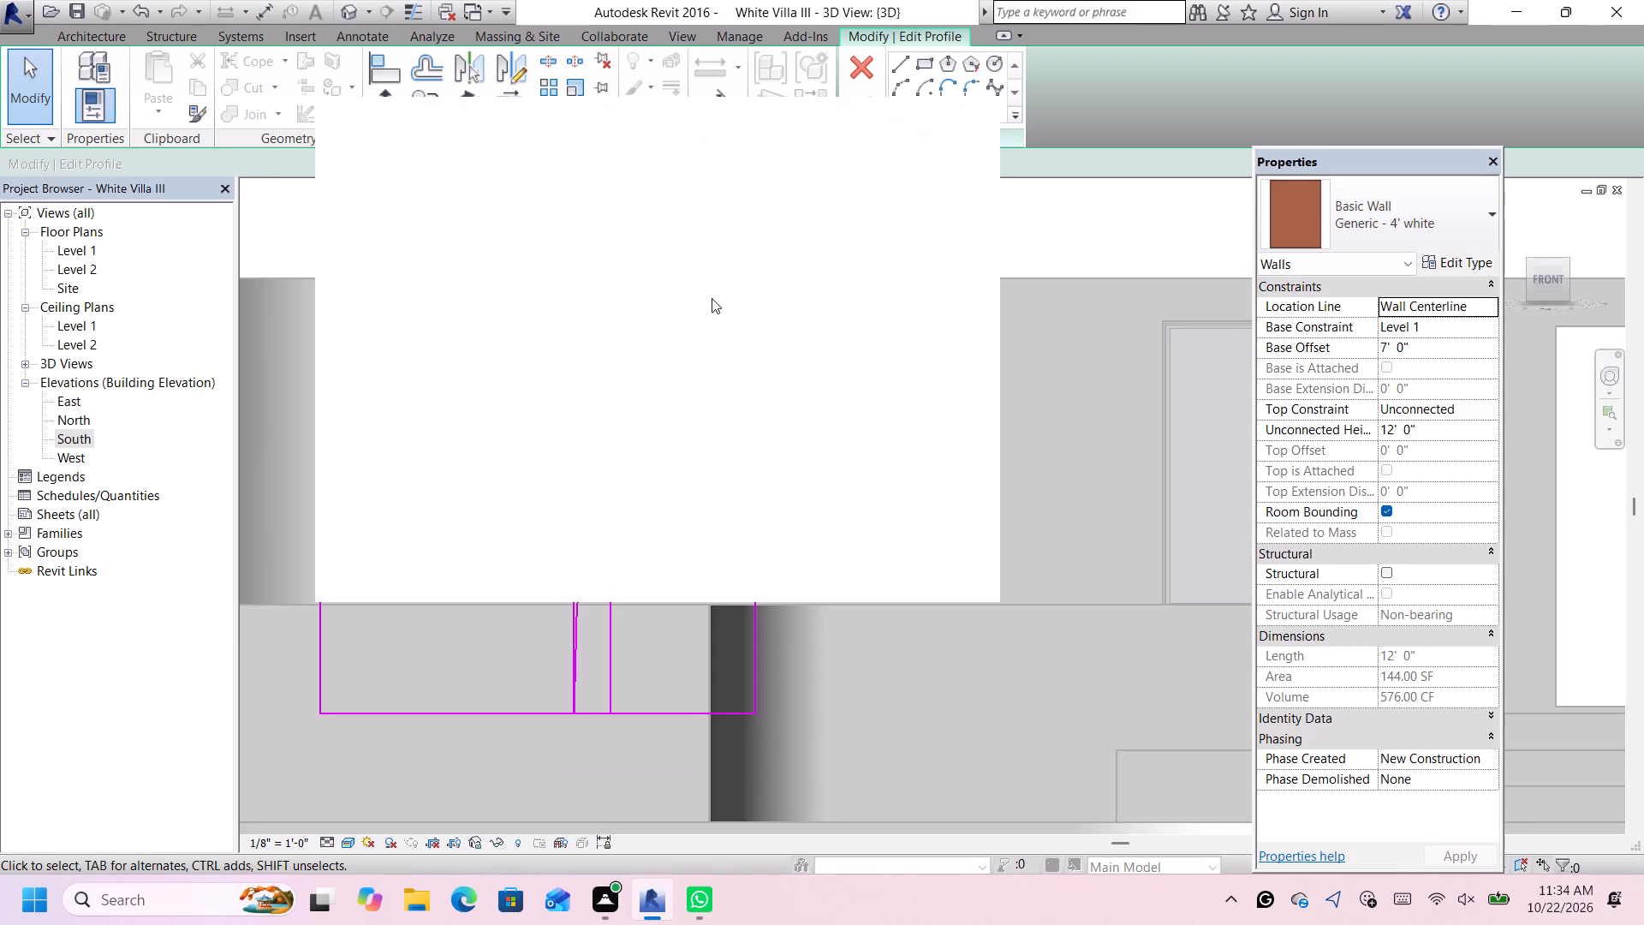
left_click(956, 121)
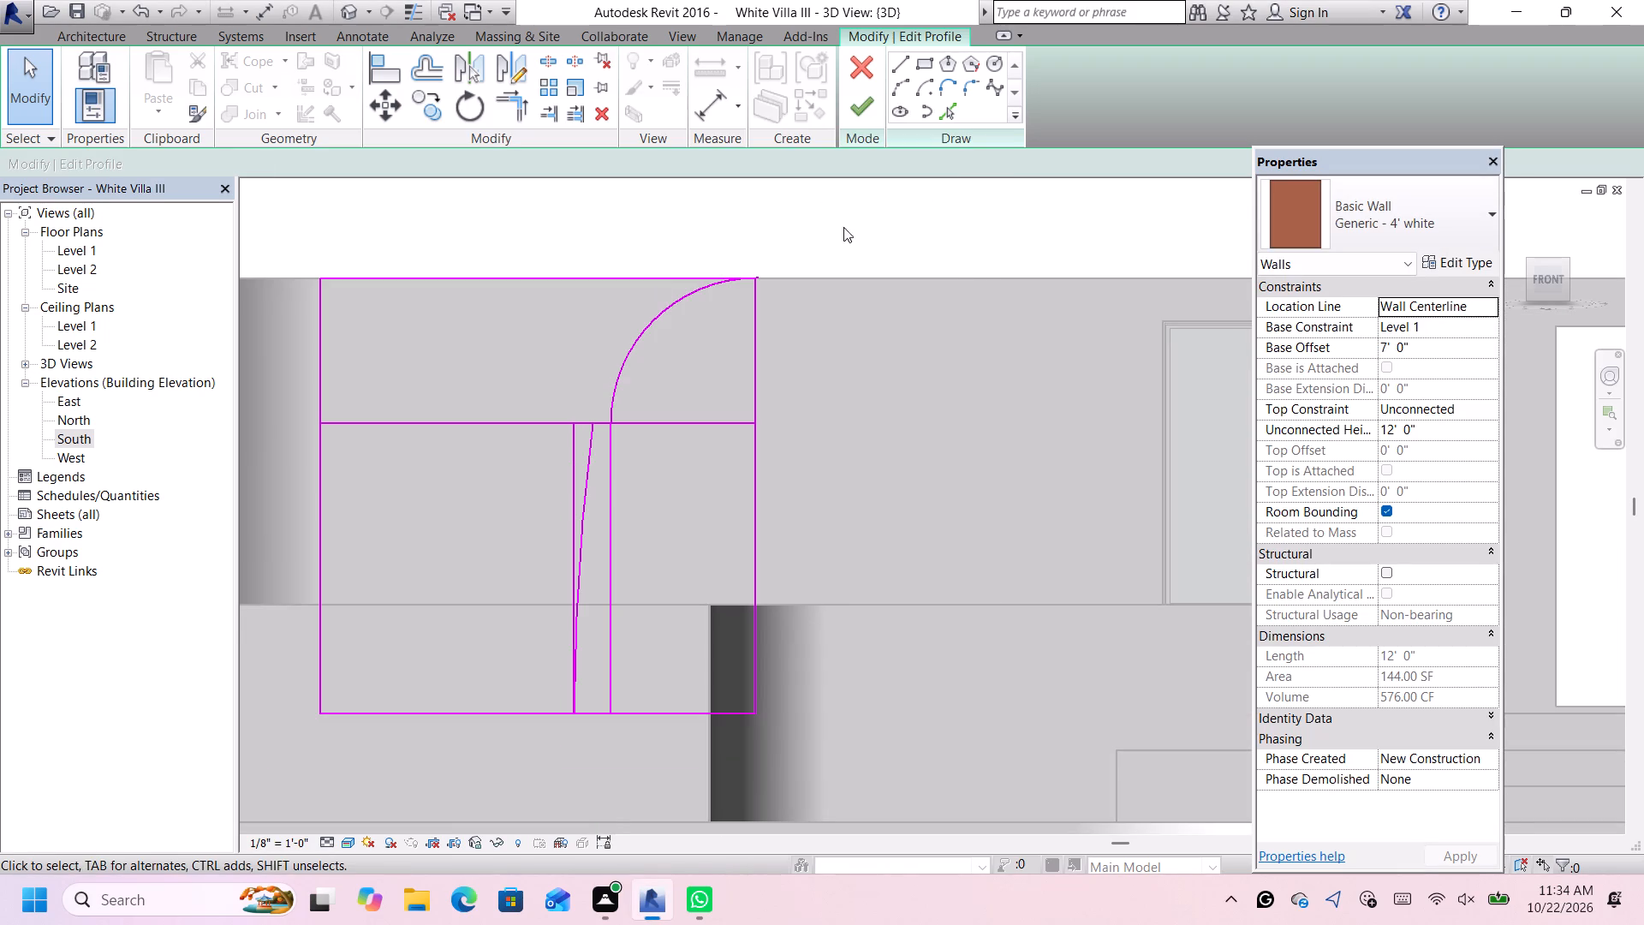
Delete the 4' radius arc from the profile's upper east corner.
left_click(646, 329)
key("Delete")
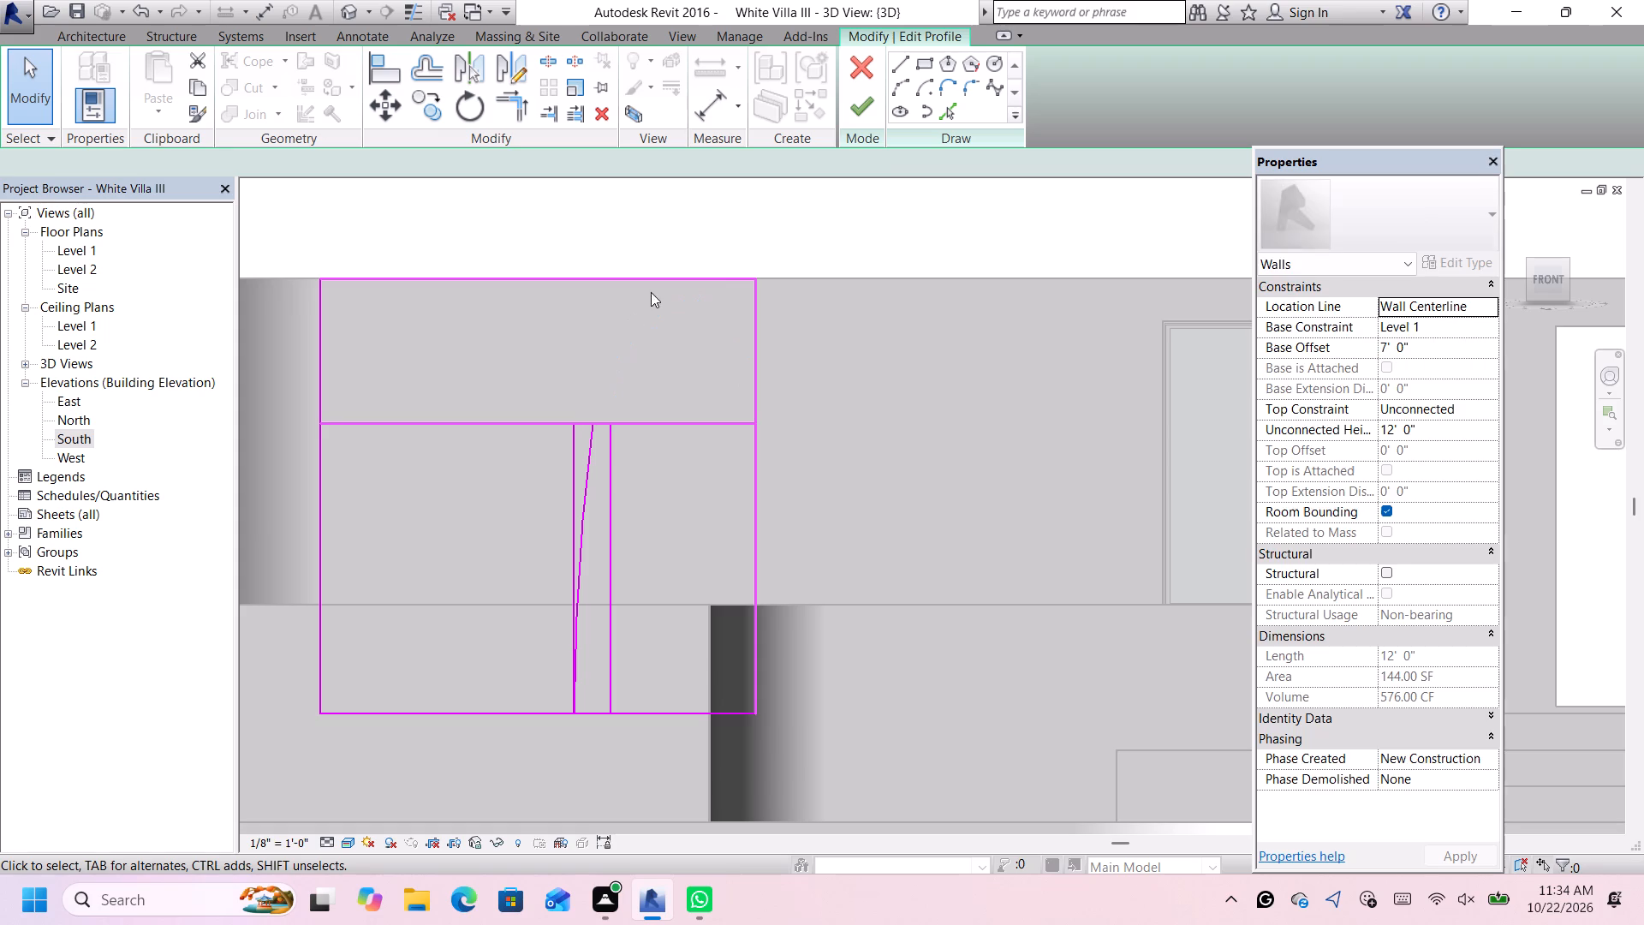
Draw an arc of about 4' 6 53/64" radius from the shallow arc's upper end to the profile's upper east corner, tangent to the shallow arc.
left_click(904, 82)
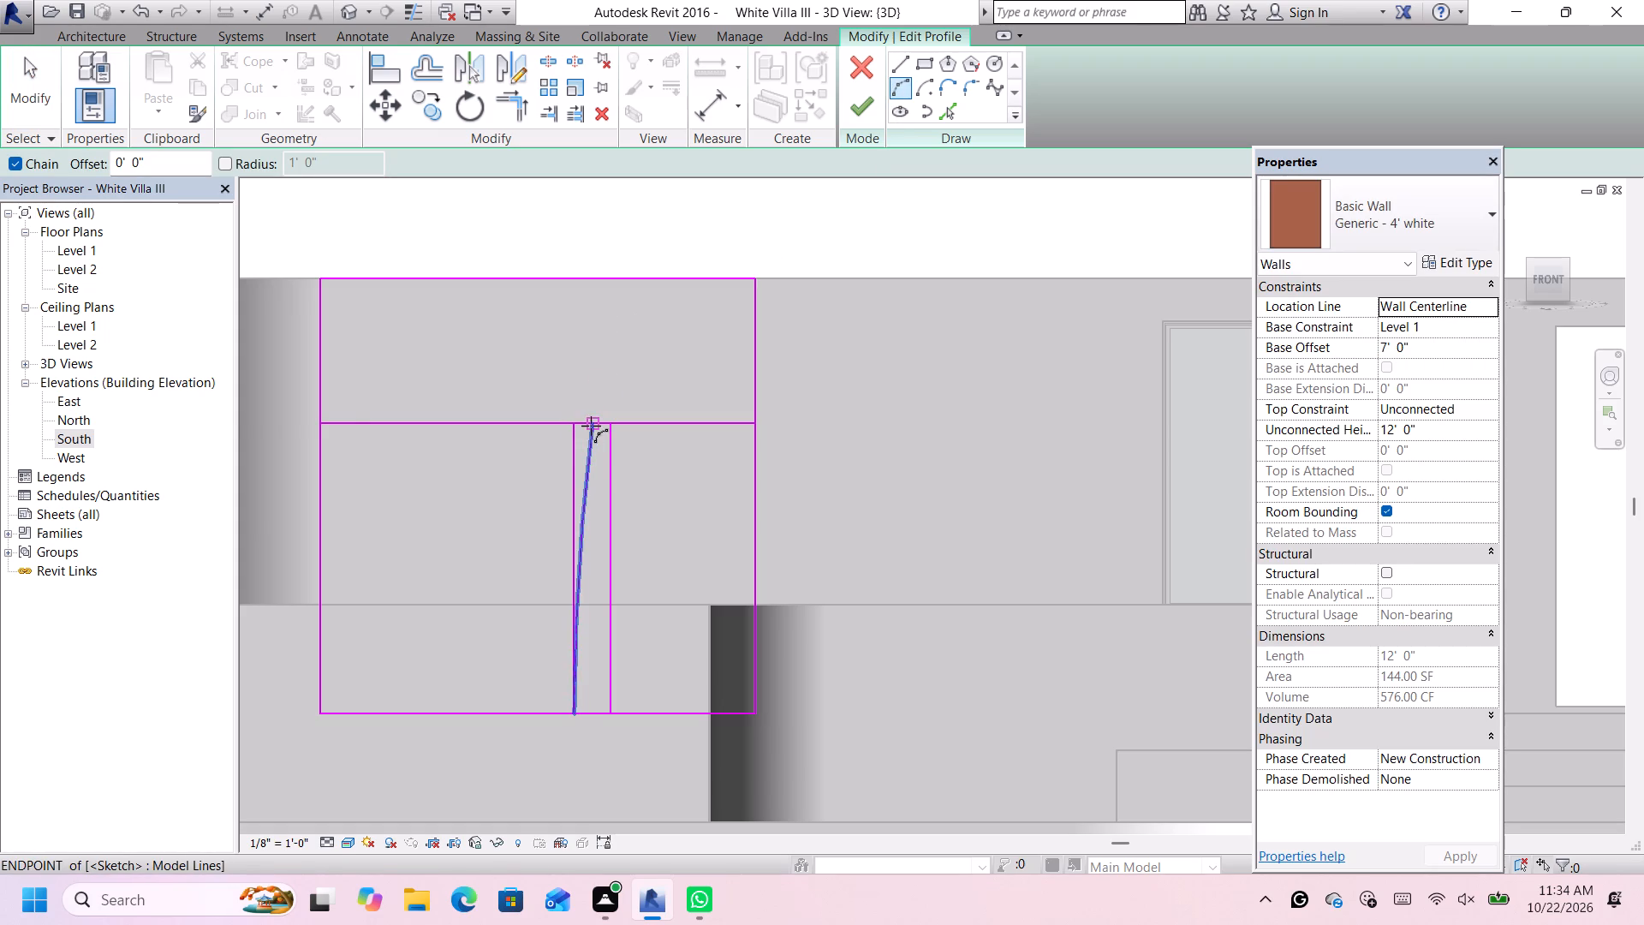
left_click(591, 426)
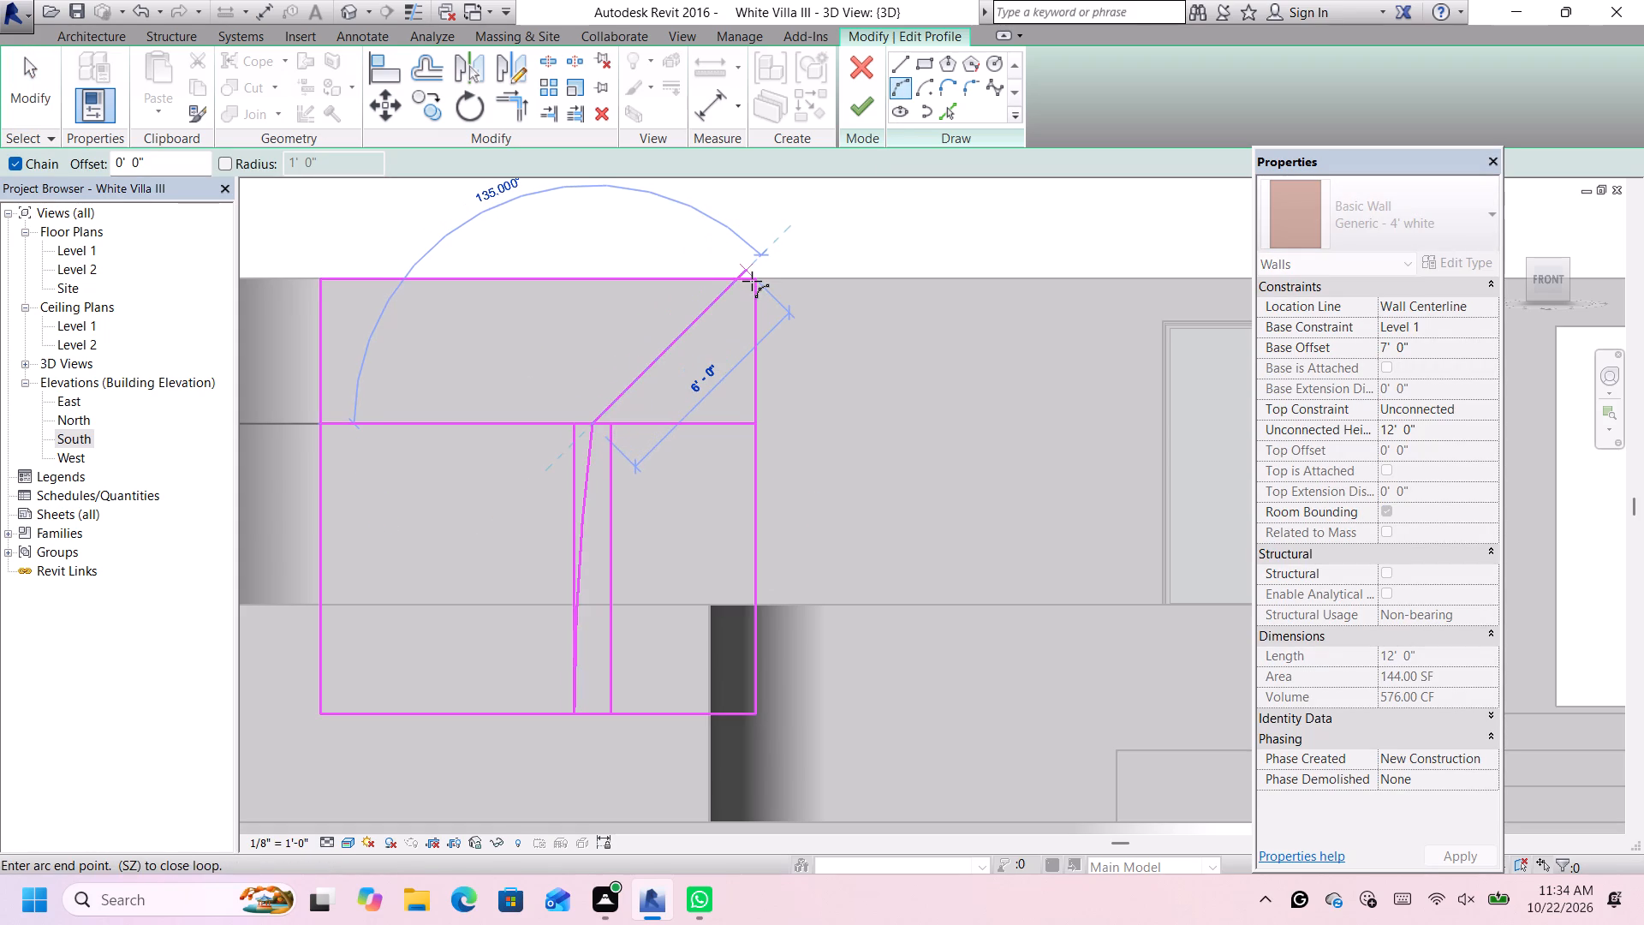
scroll(748, 283, "up", 4)
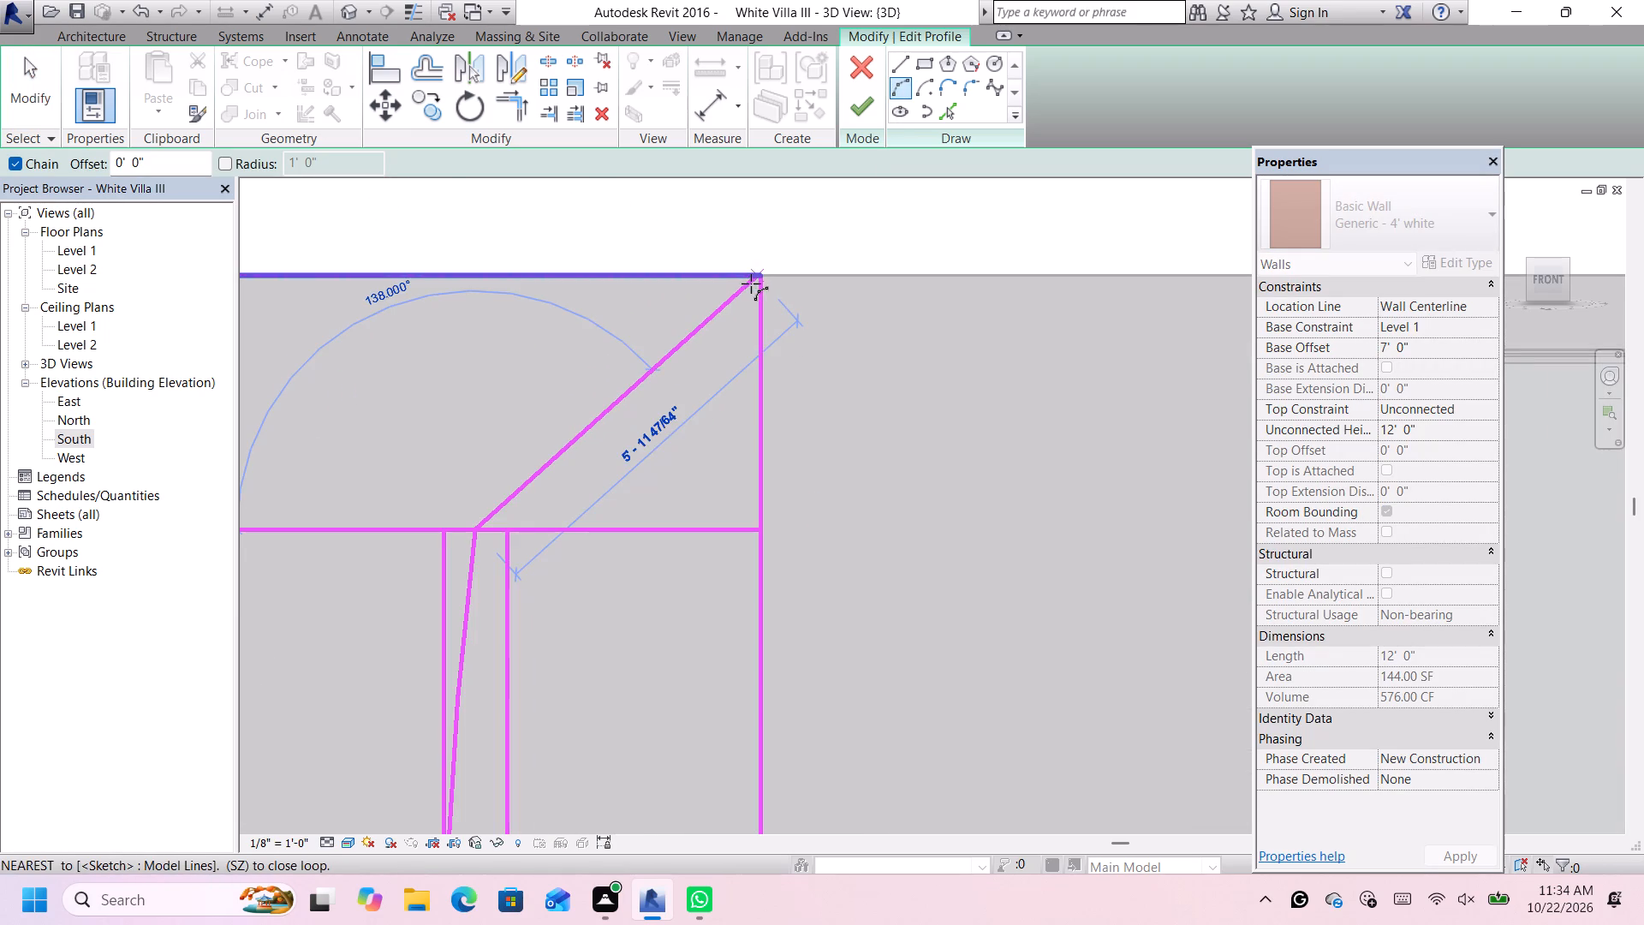
left_click(758, 278)
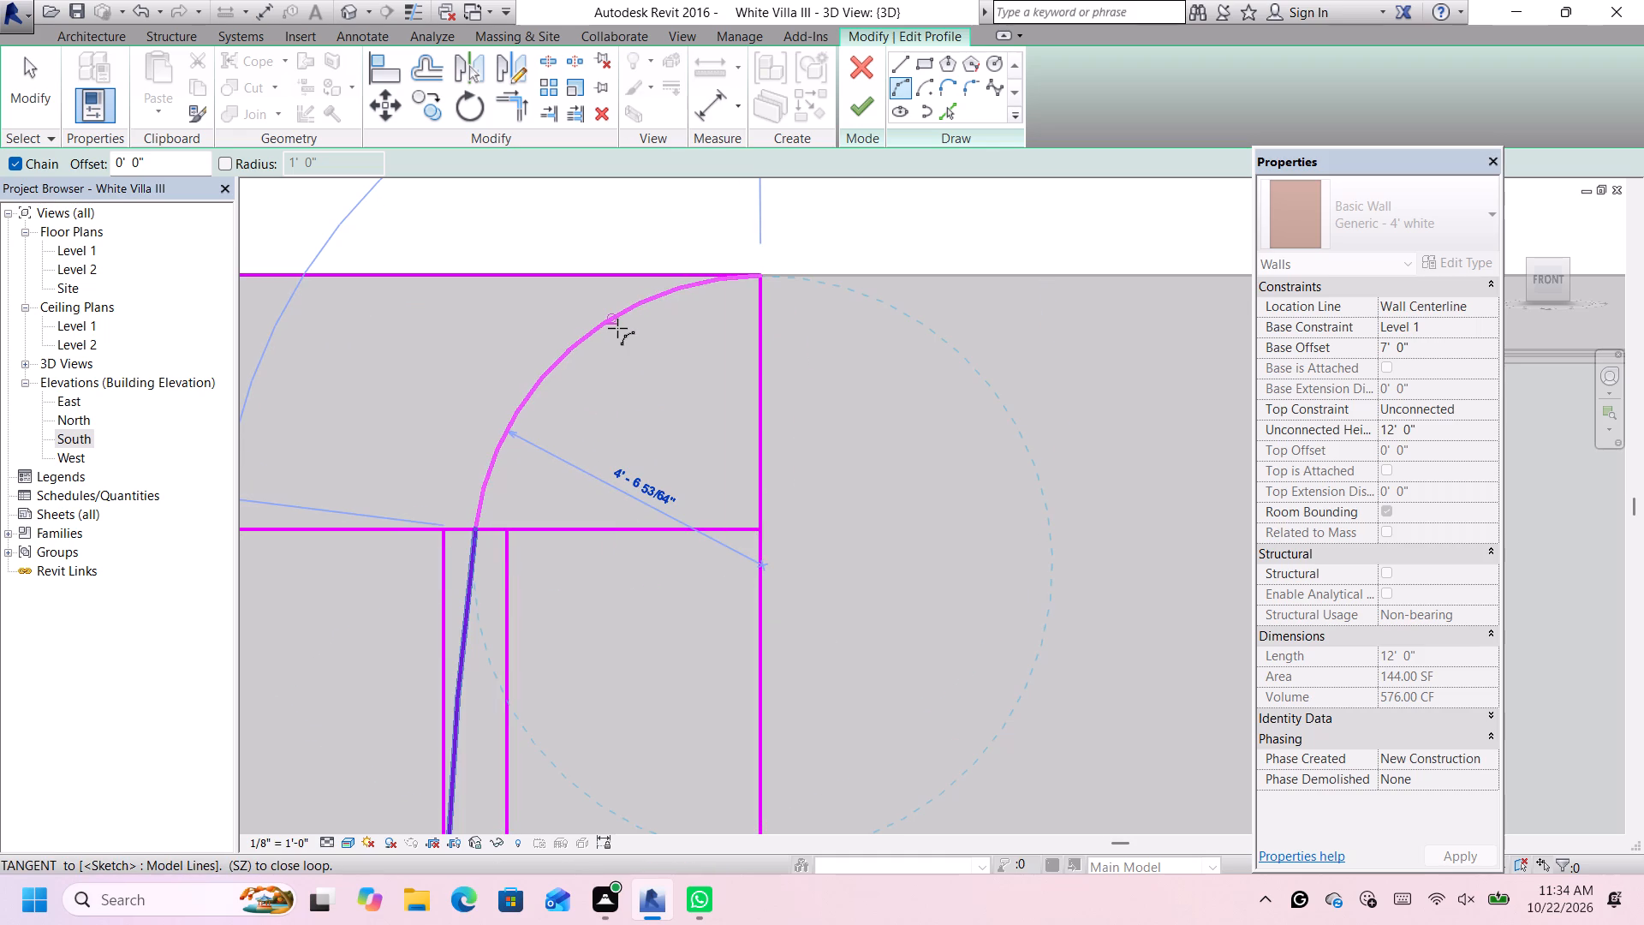
left_click(617, 328)
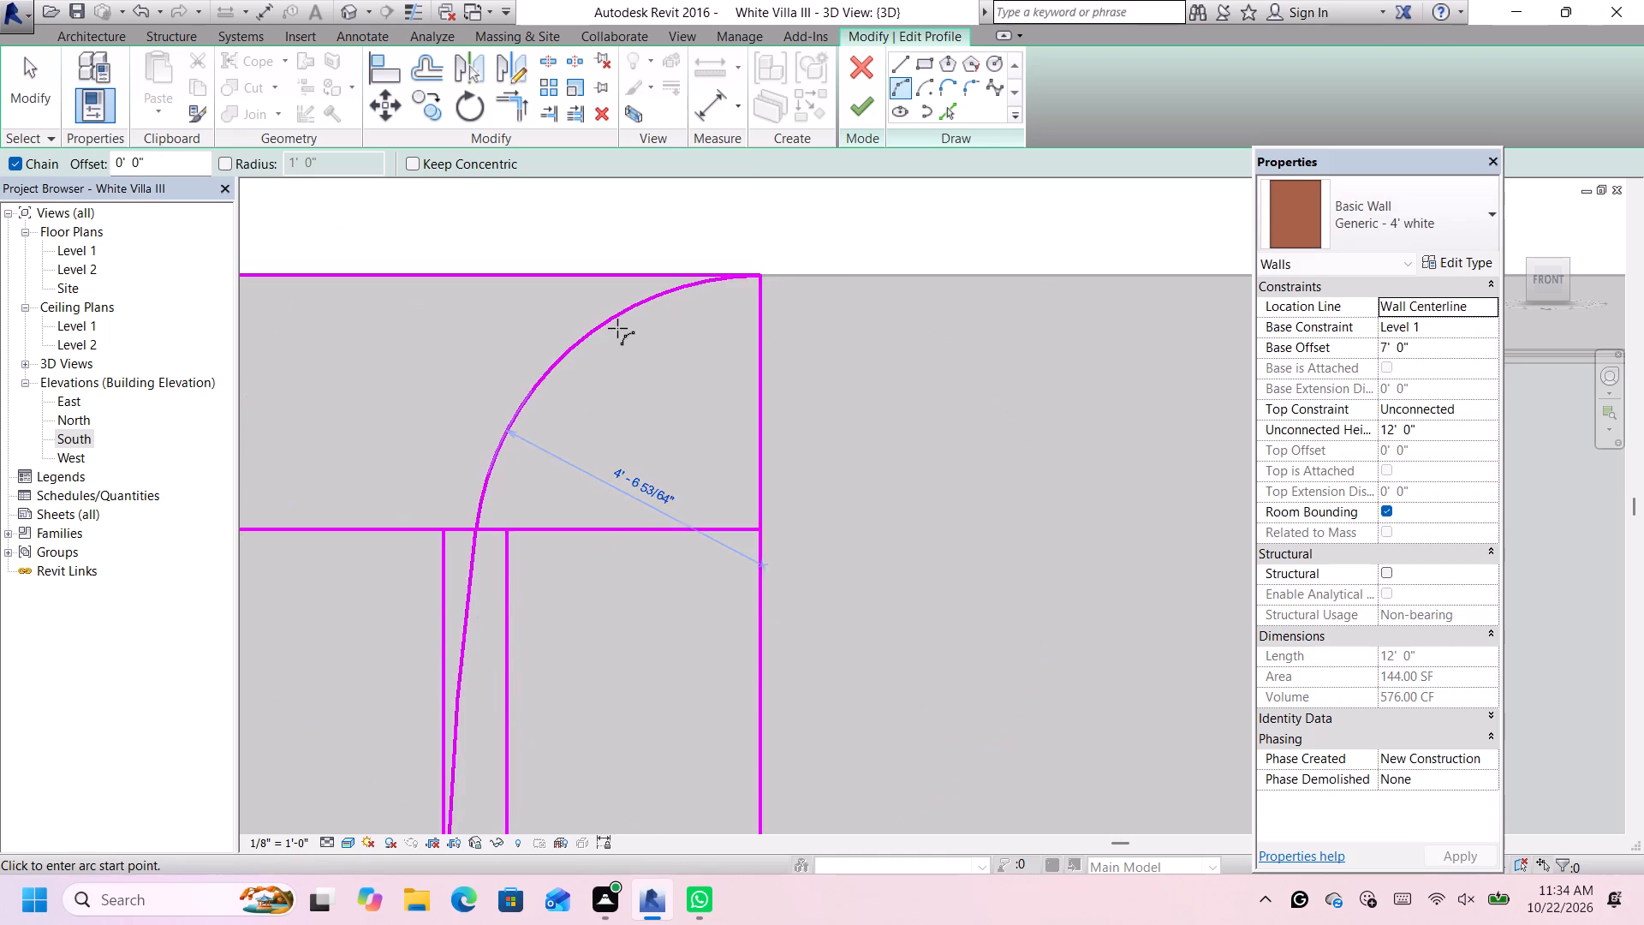
scroll(617, 328, "down", 7)
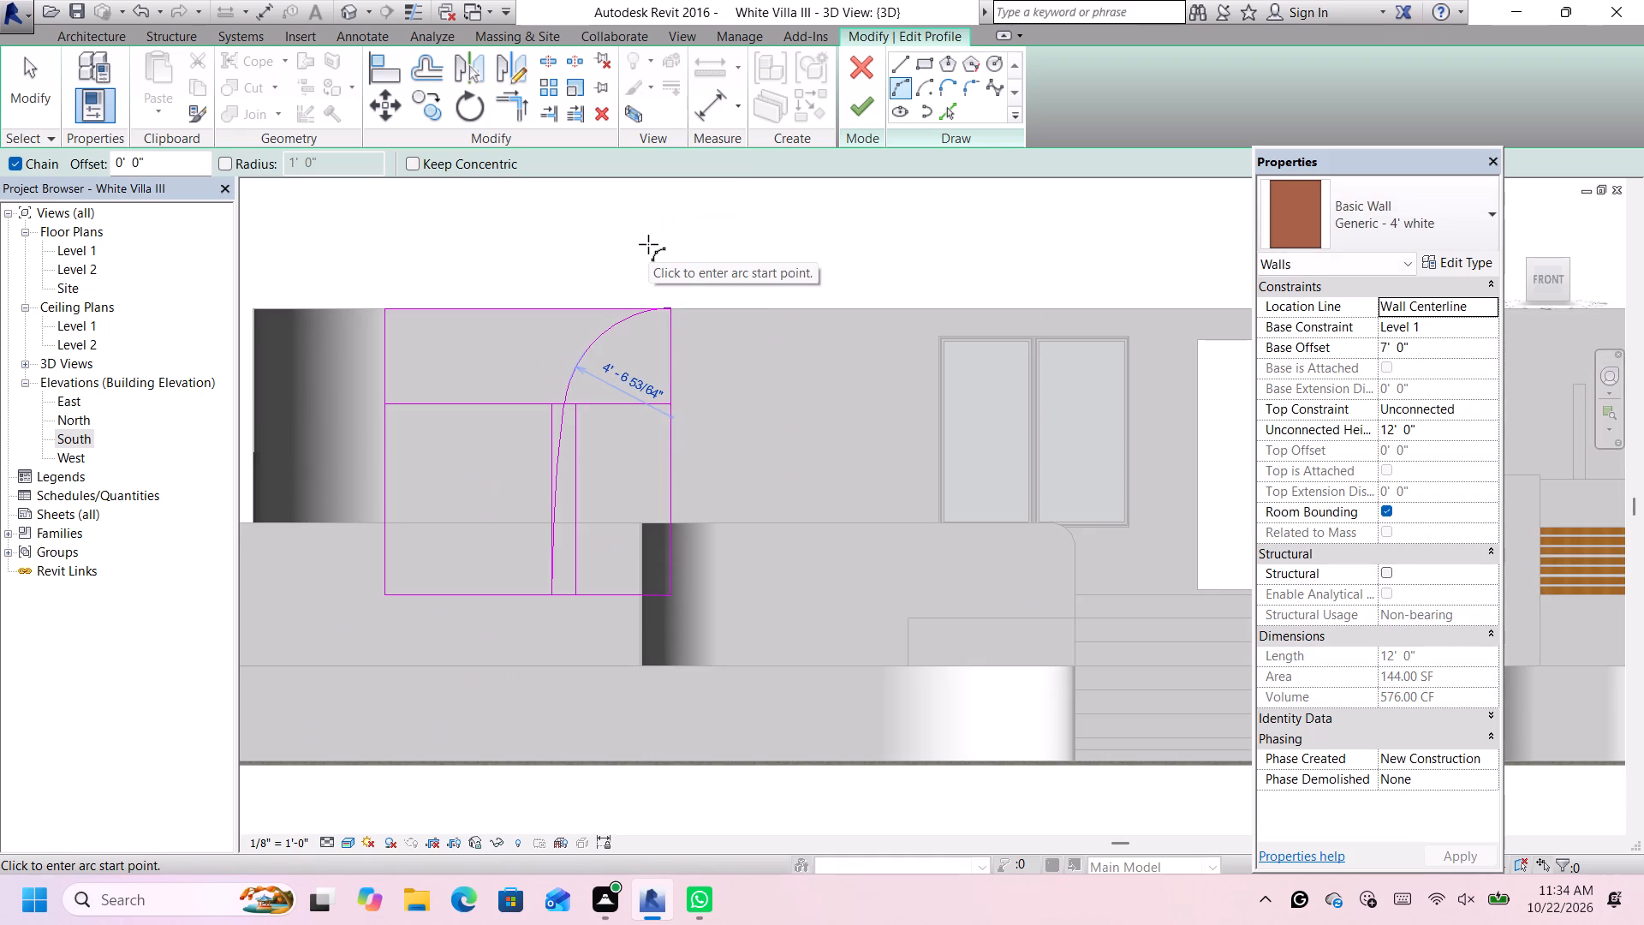
key("Escape")
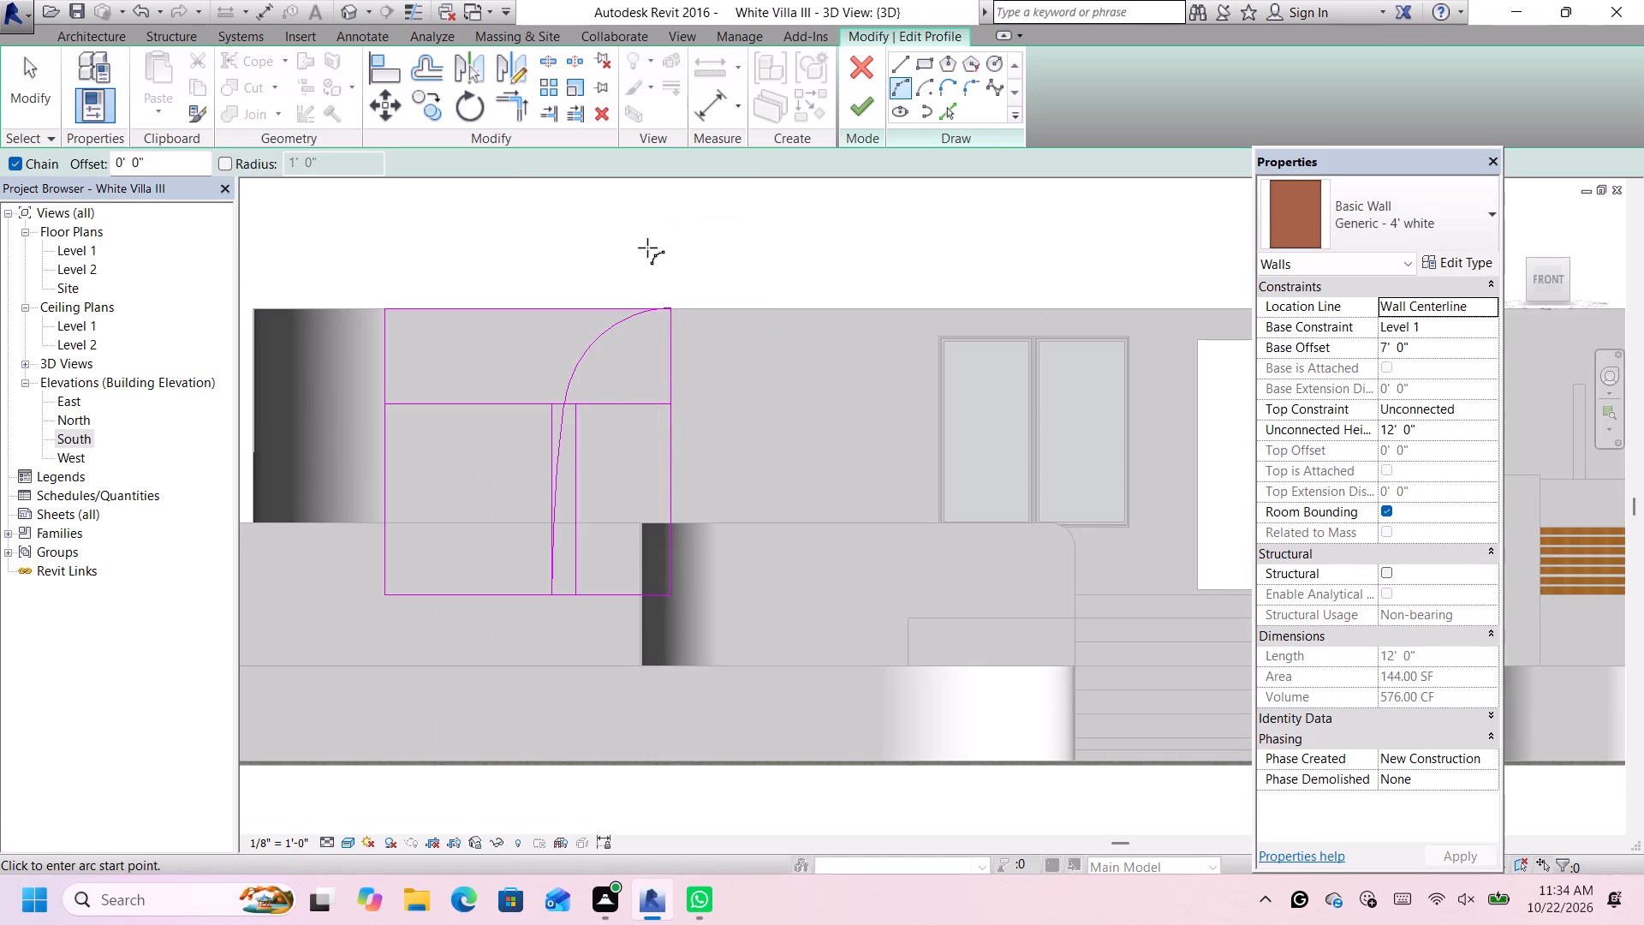
key("Escape")
Delete the two inner vertical construction lines and the horizontal offset line, leaving the outer rectangle and the two joined arcs.
scroll(651, 361, "up", 2)
left_click(551, 507)
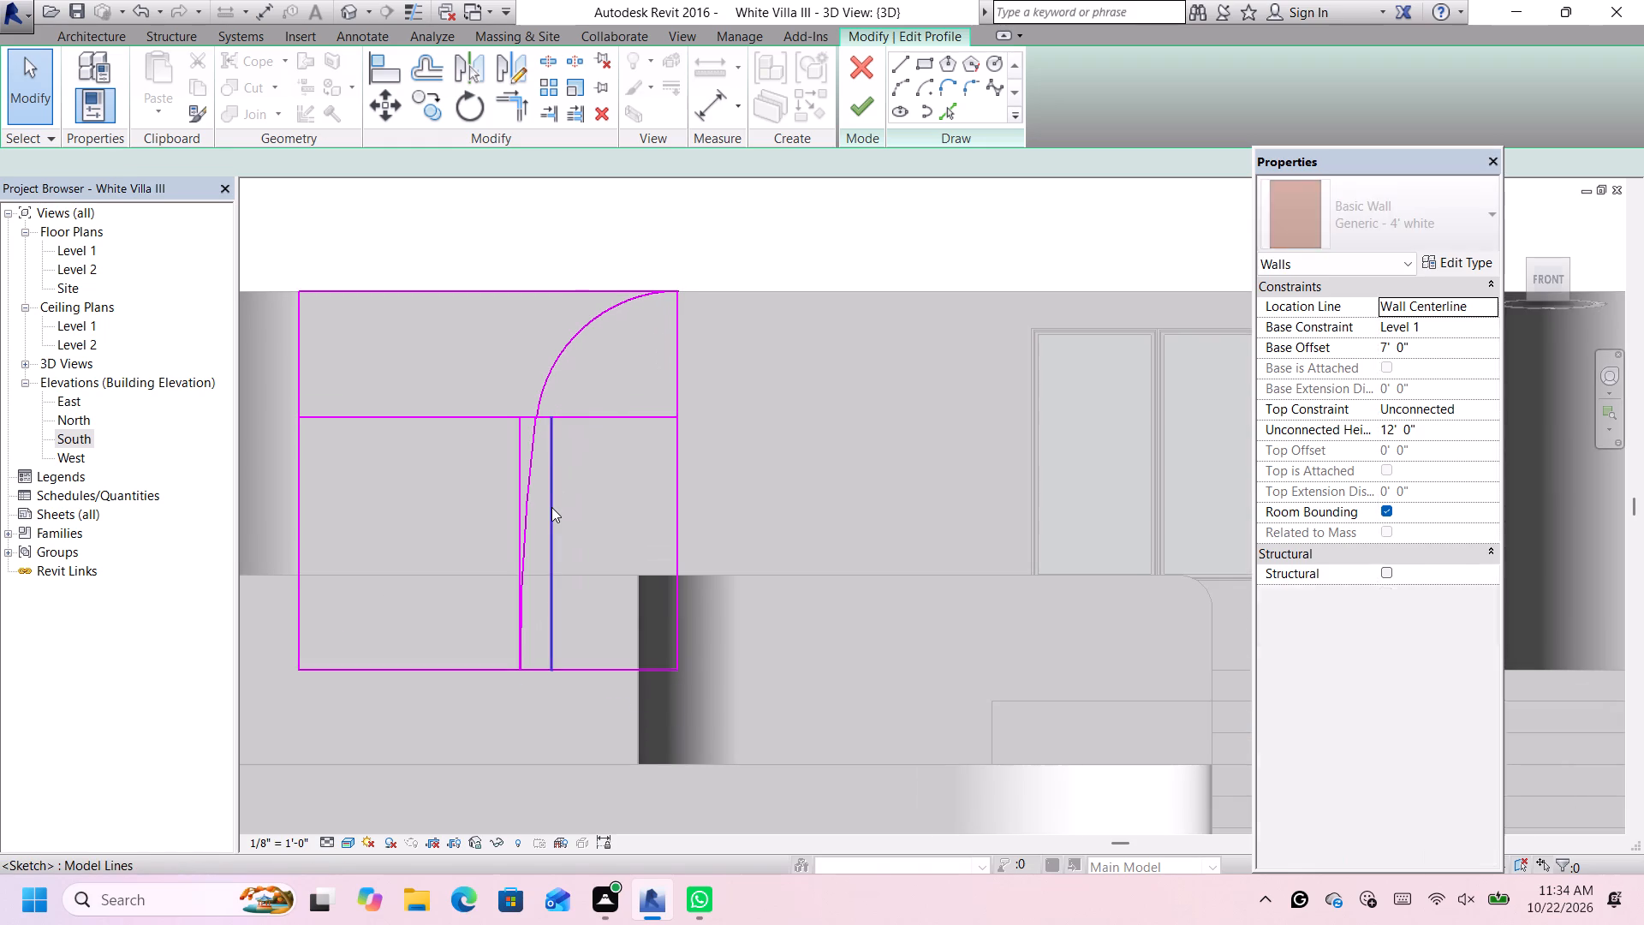
key("Delete")
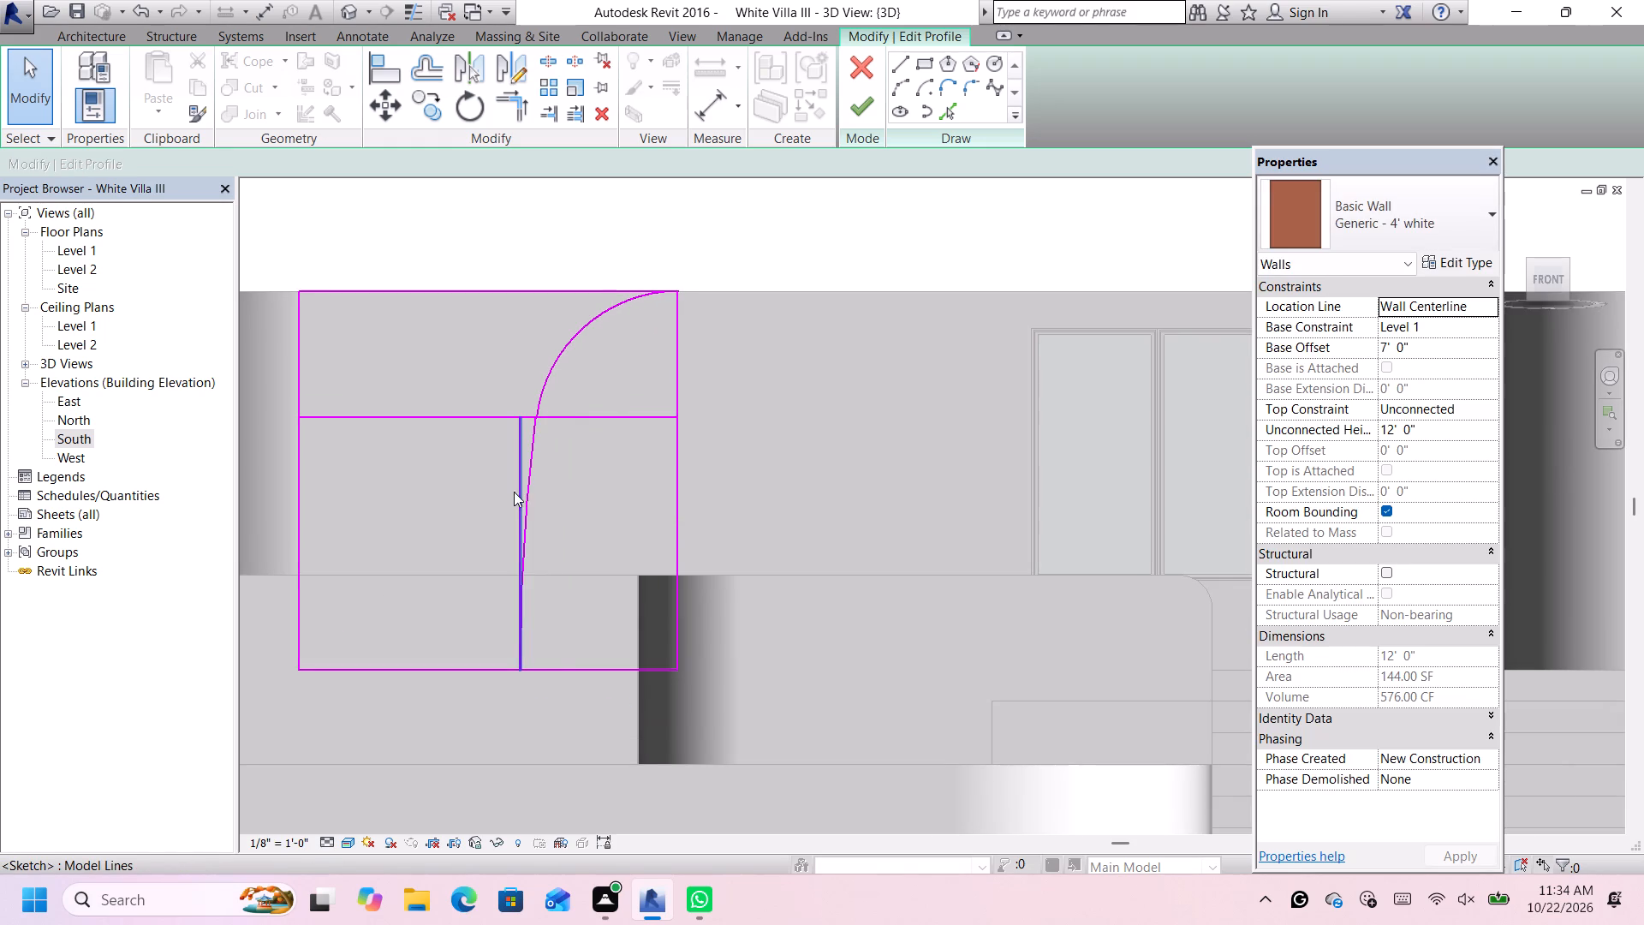
left_click(515, 488)
key("Delete")
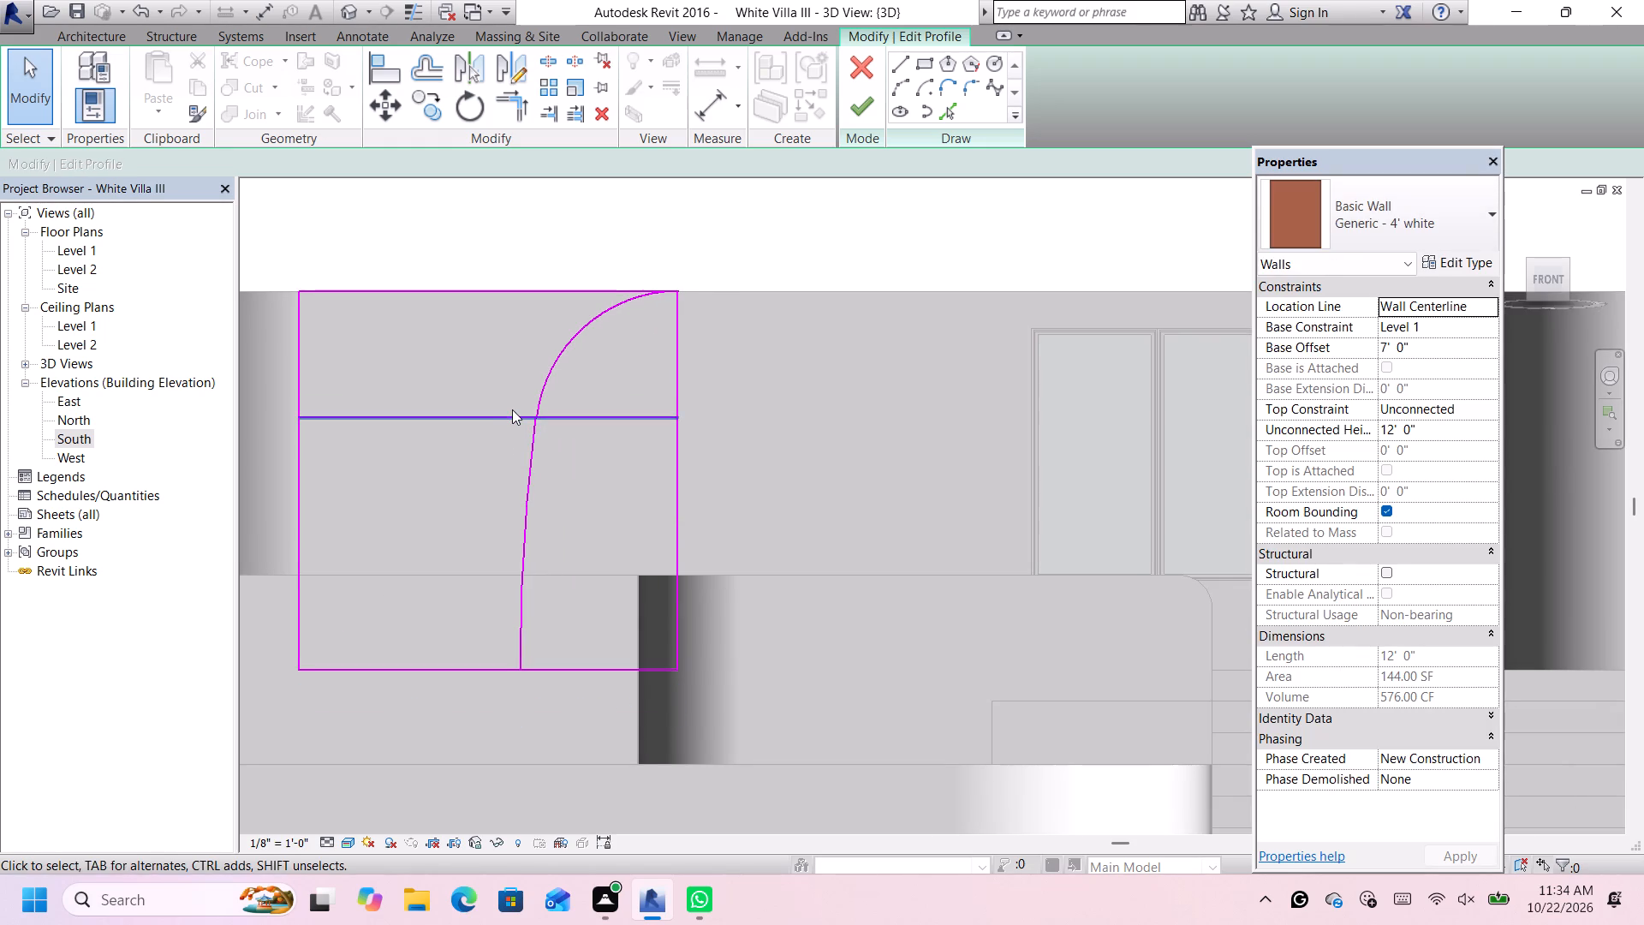
left_click(514, 409)
key("Delete")
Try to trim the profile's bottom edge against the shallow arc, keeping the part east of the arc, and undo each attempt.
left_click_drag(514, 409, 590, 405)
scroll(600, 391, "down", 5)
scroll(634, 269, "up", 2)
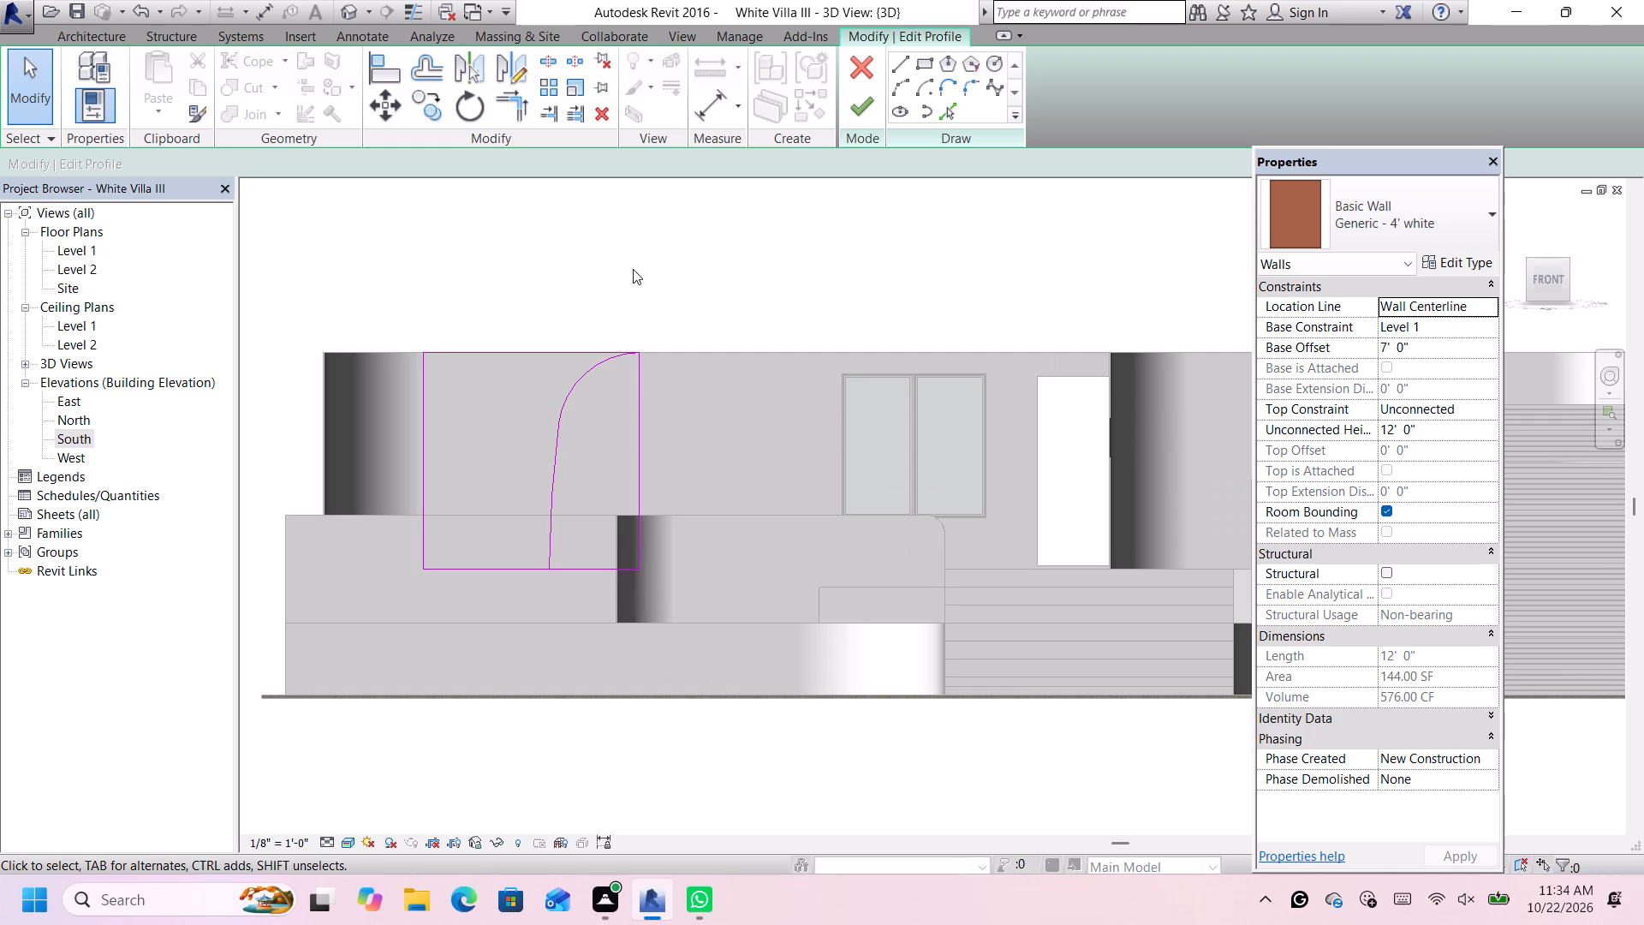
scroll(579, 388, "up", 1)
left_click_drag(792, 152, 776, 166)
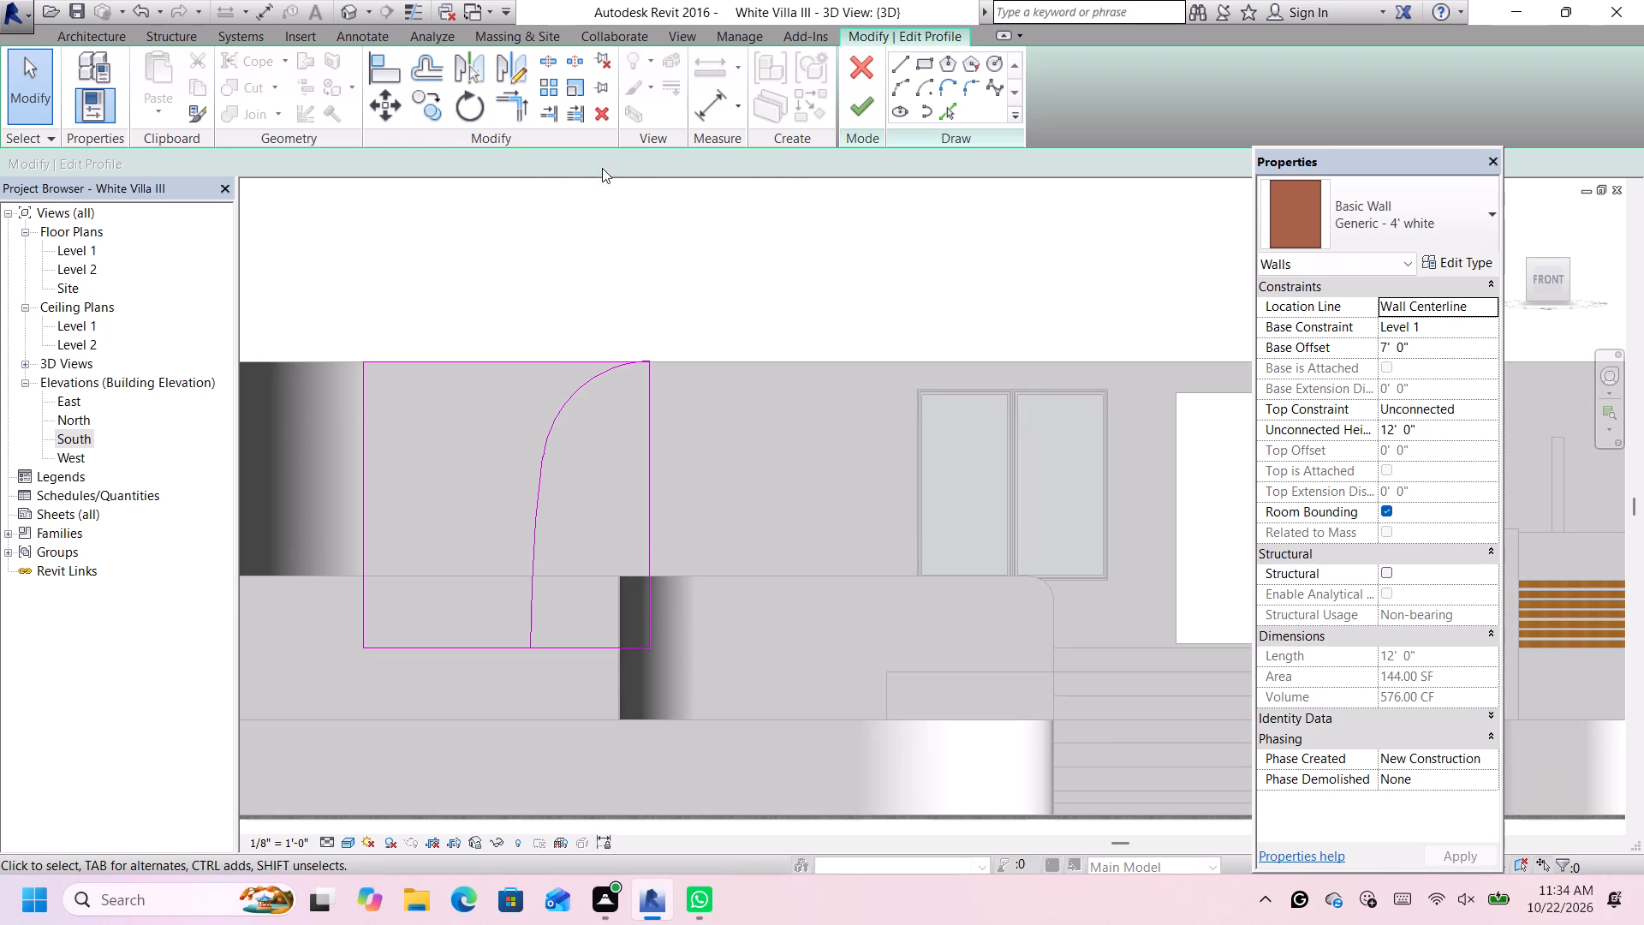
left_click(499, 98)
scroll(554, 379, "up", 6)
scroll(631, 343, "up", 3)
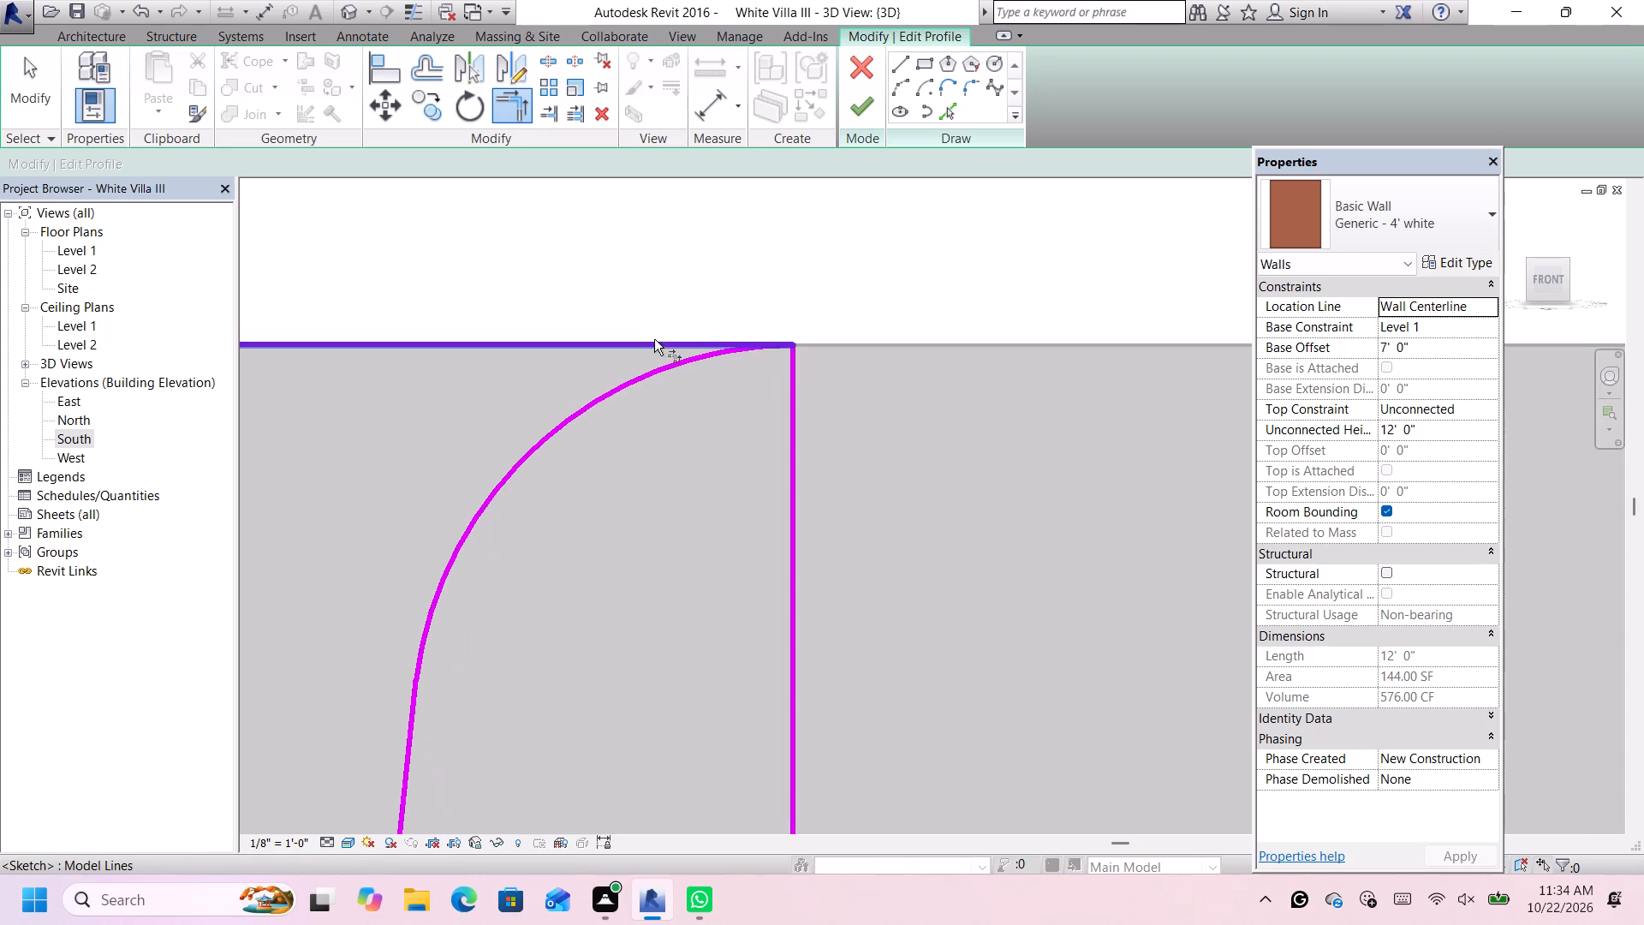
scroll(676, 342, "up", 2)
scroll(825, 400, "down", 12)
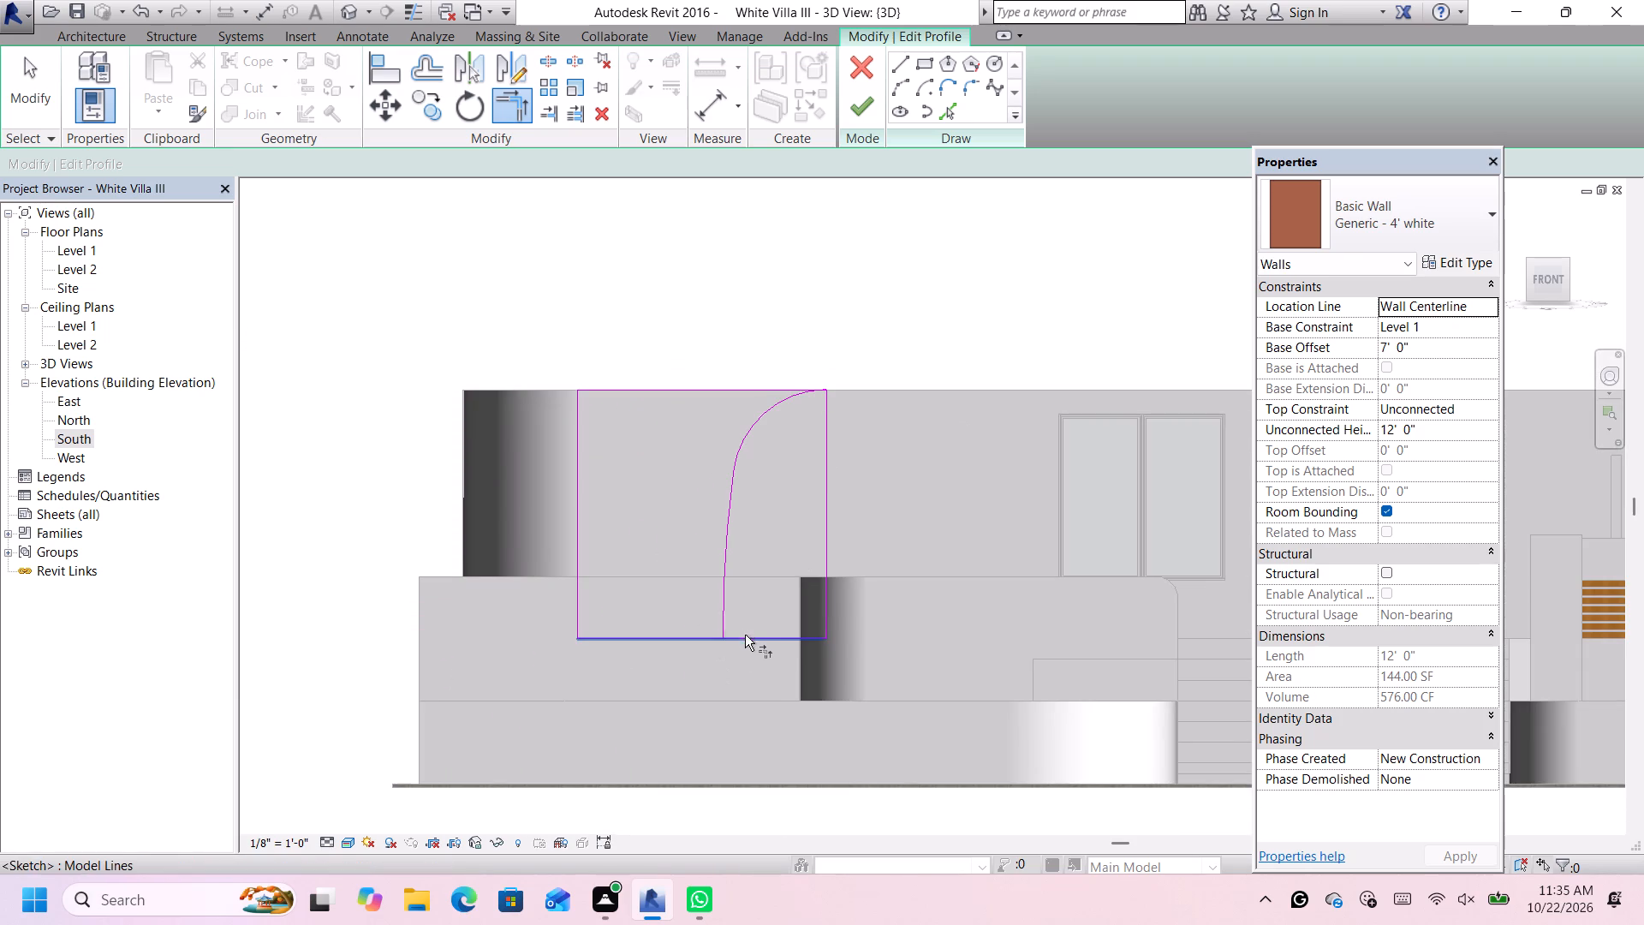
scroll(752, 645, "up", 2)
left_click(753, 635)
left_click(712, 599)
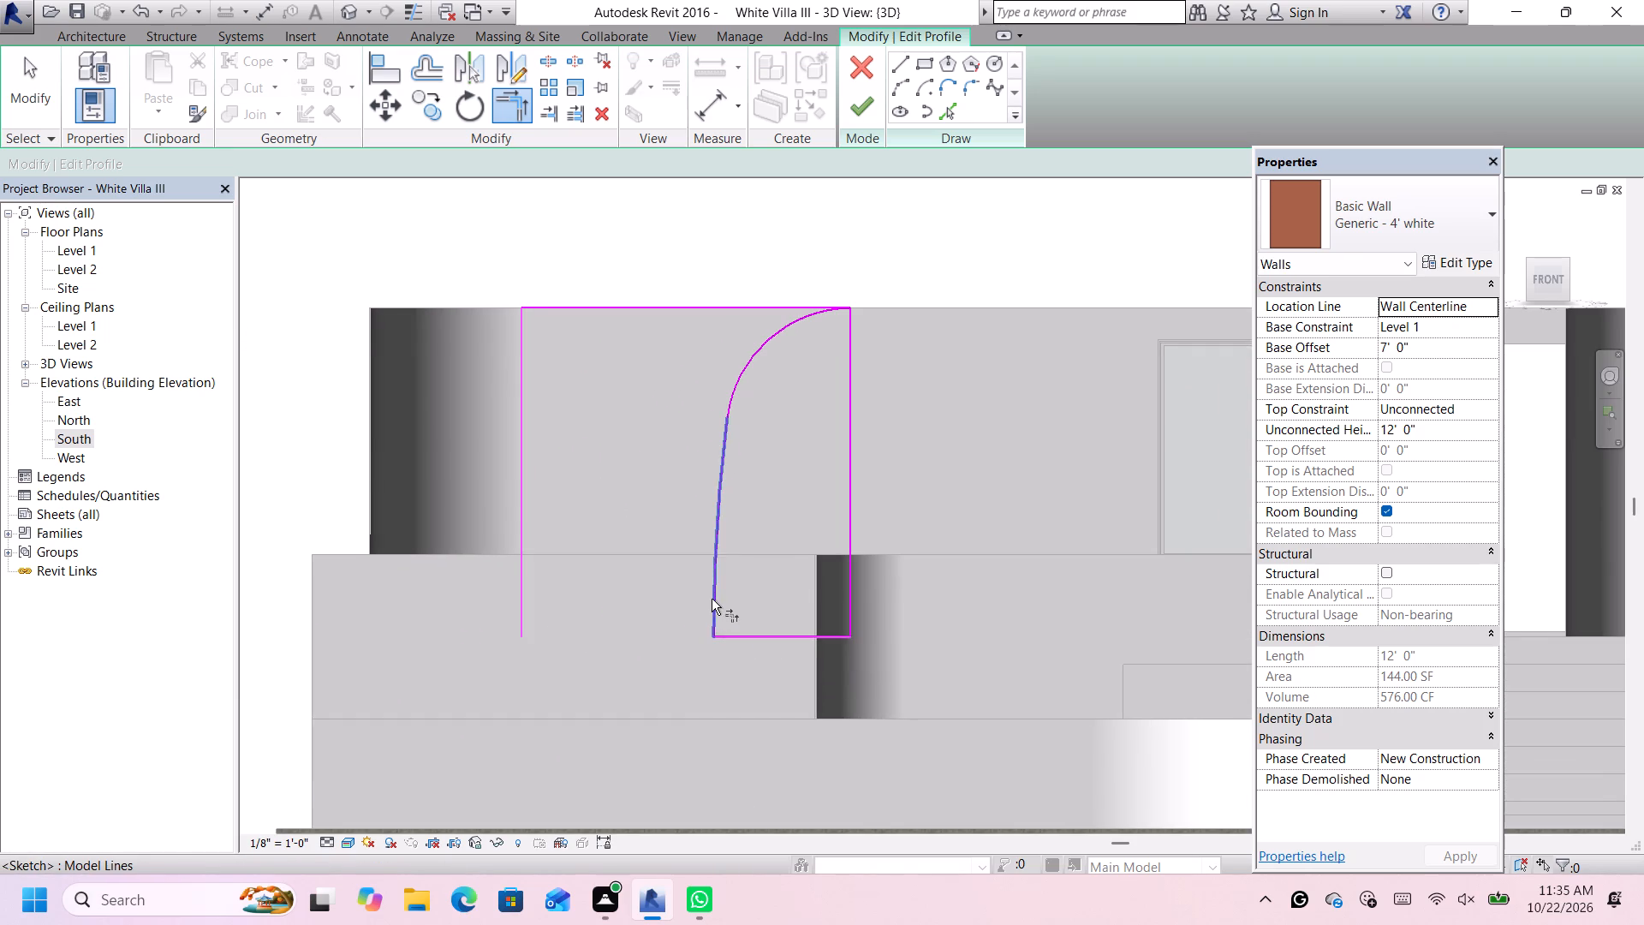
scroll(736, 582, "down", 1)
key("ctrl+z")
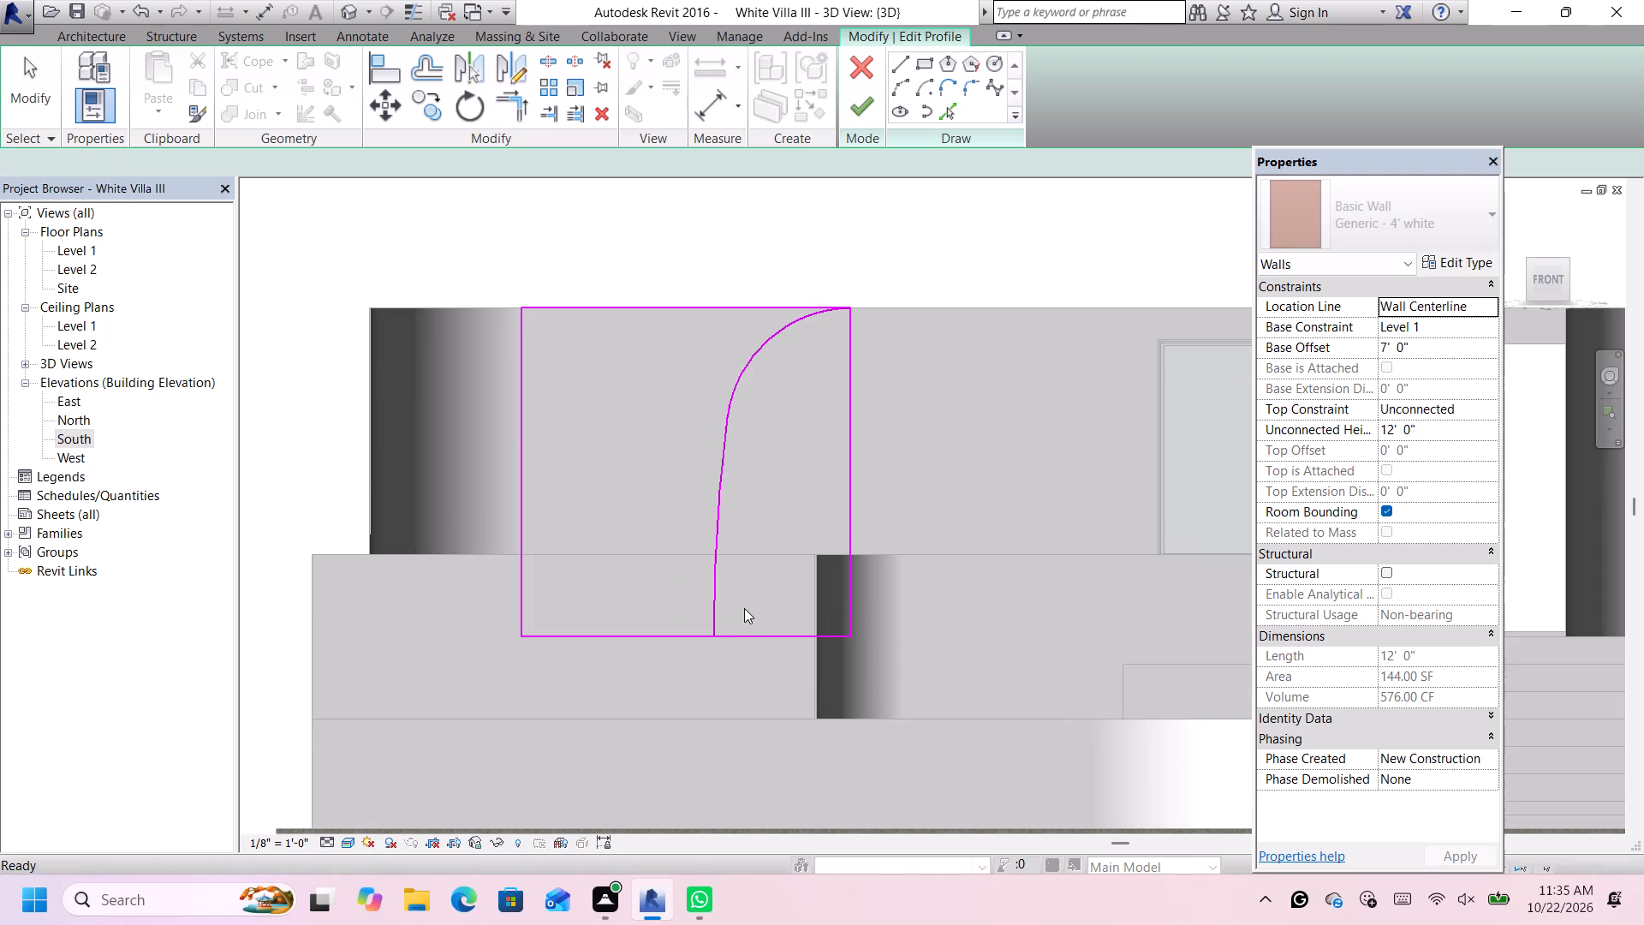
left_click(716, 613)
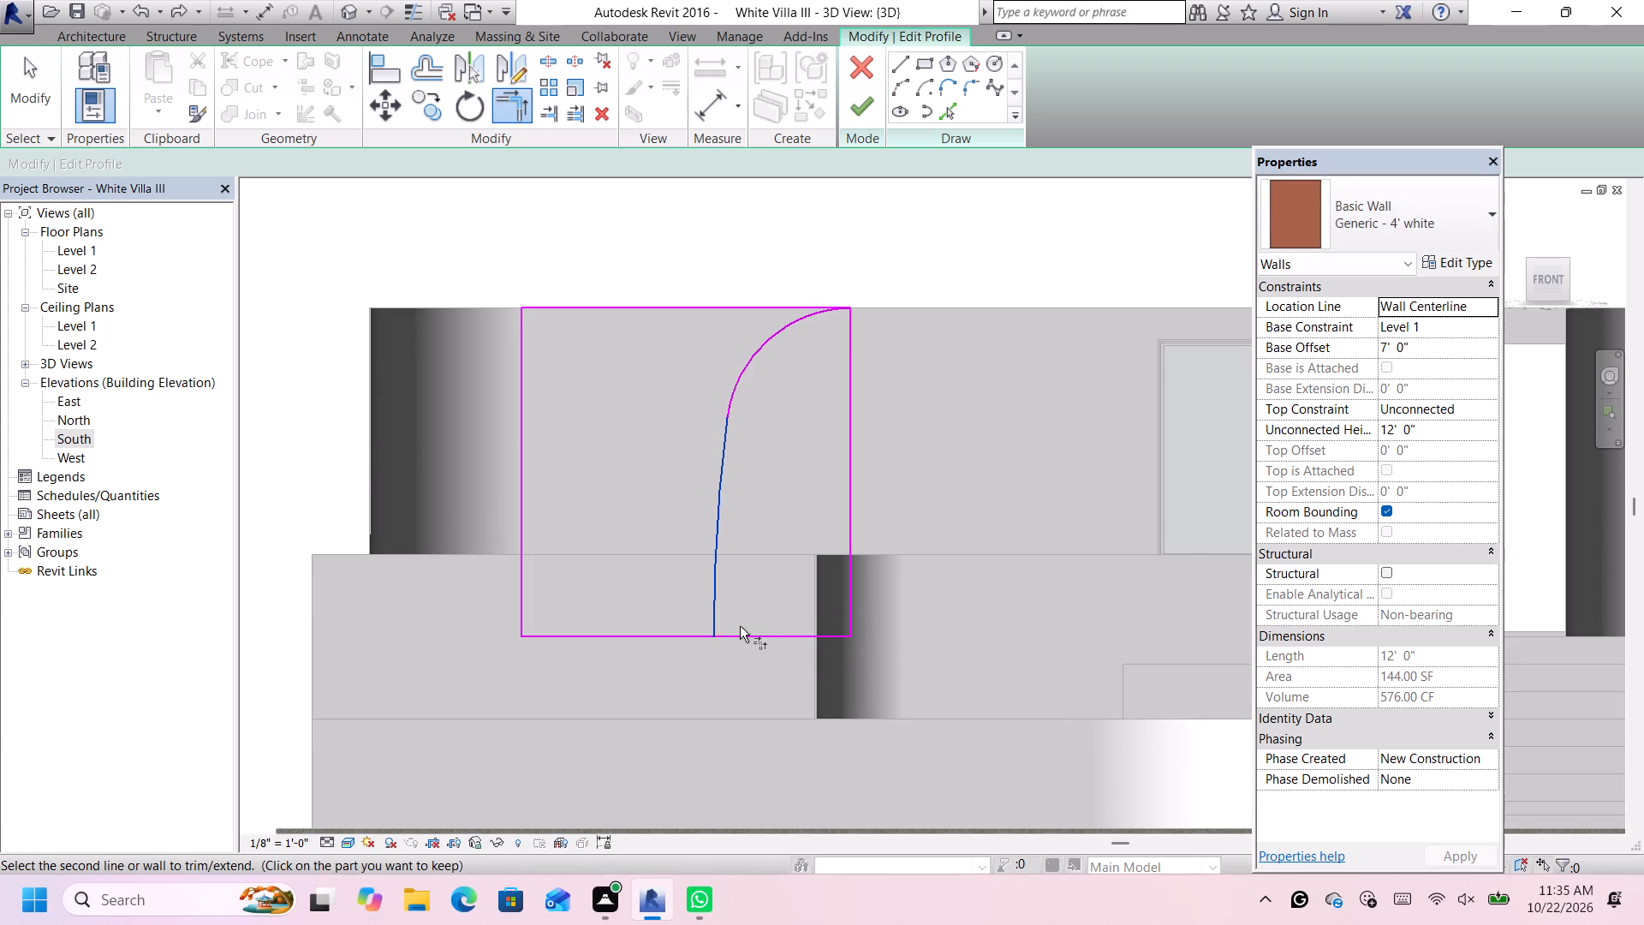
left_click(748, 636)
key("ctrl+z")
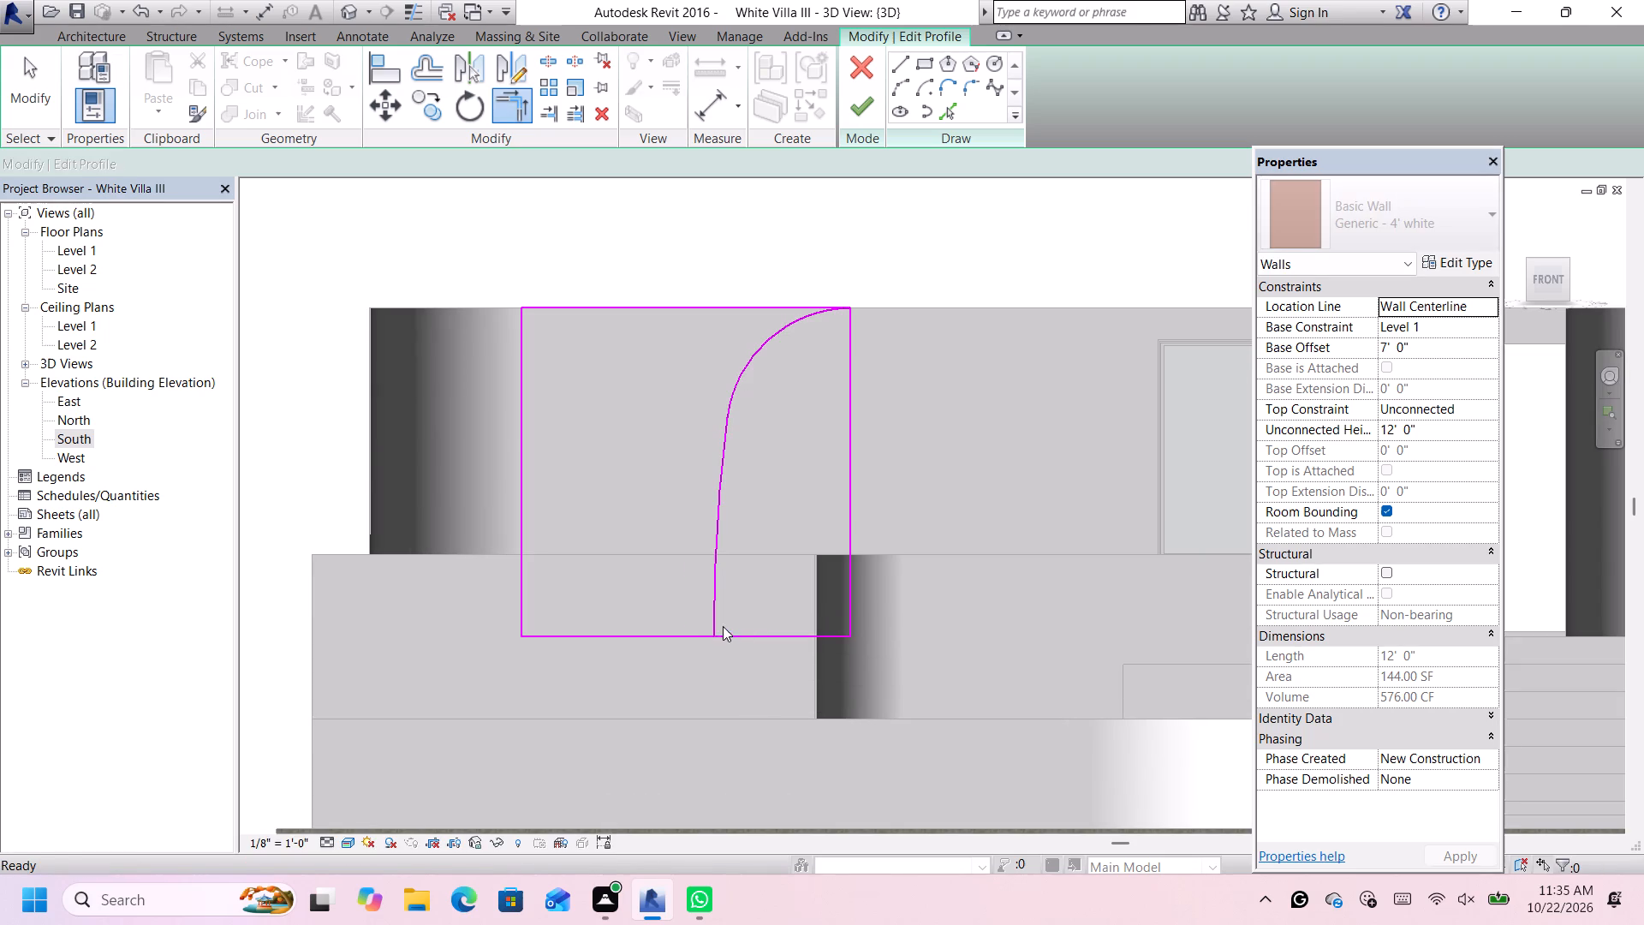
Trim the profile's bottom edge to the shallow arc's lower end, keeping the part west of the arc.
left_click(710, 600)
left_click(670, 632)
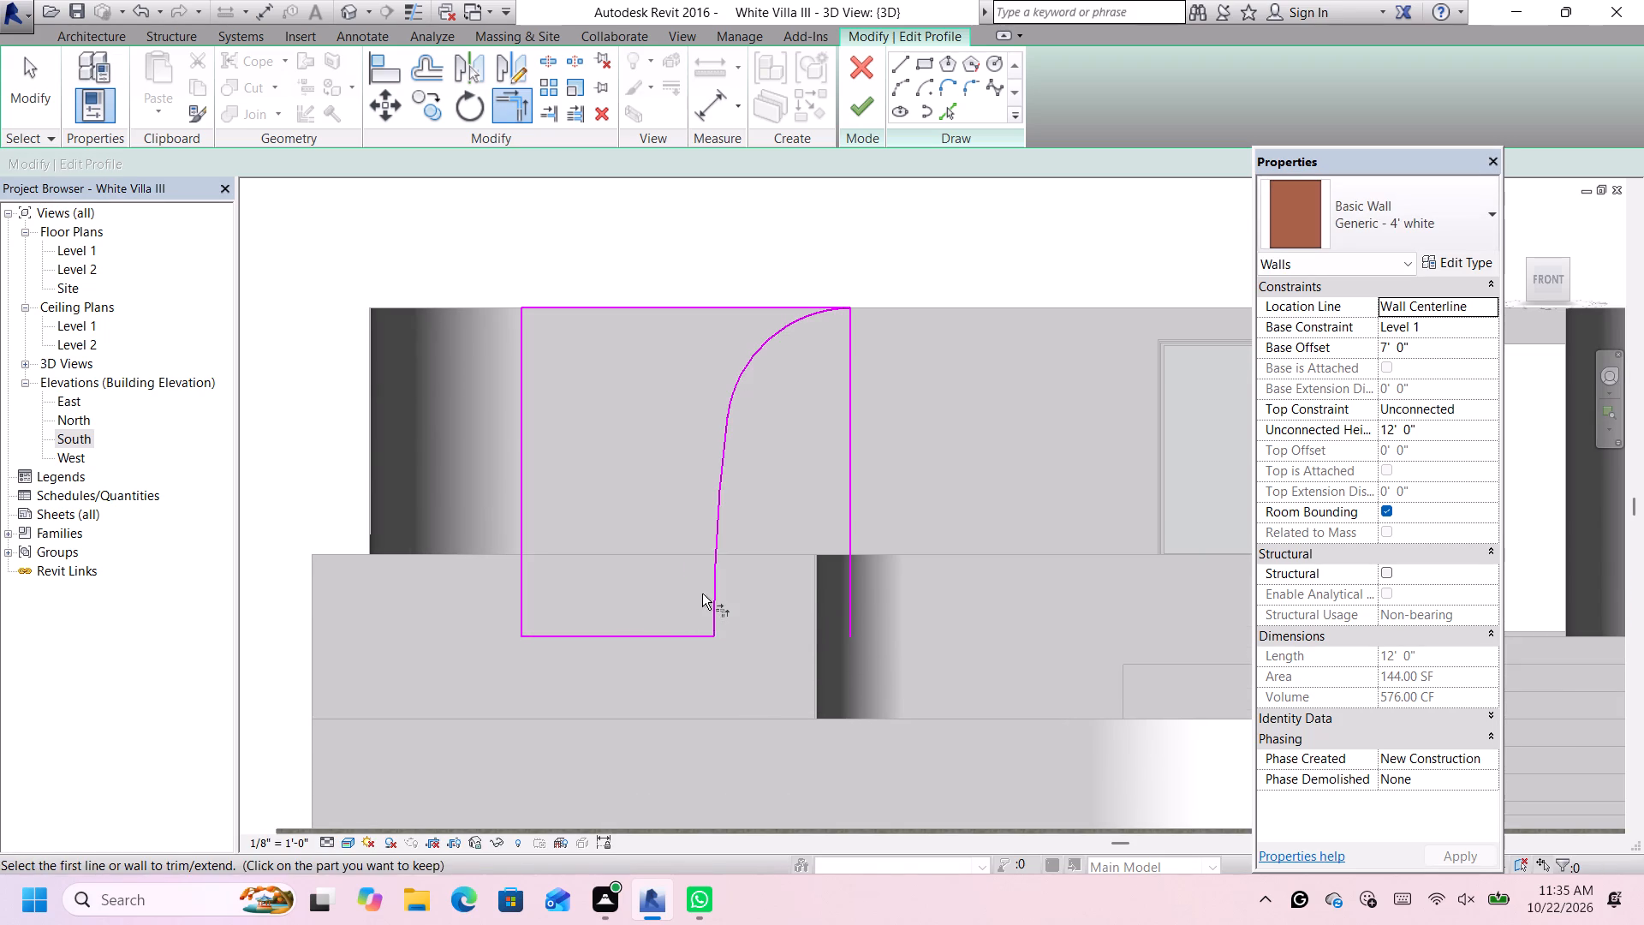
scroll(702, 594, "down", 4)
scroll(797, 448, "up", 3)
key("Escape")
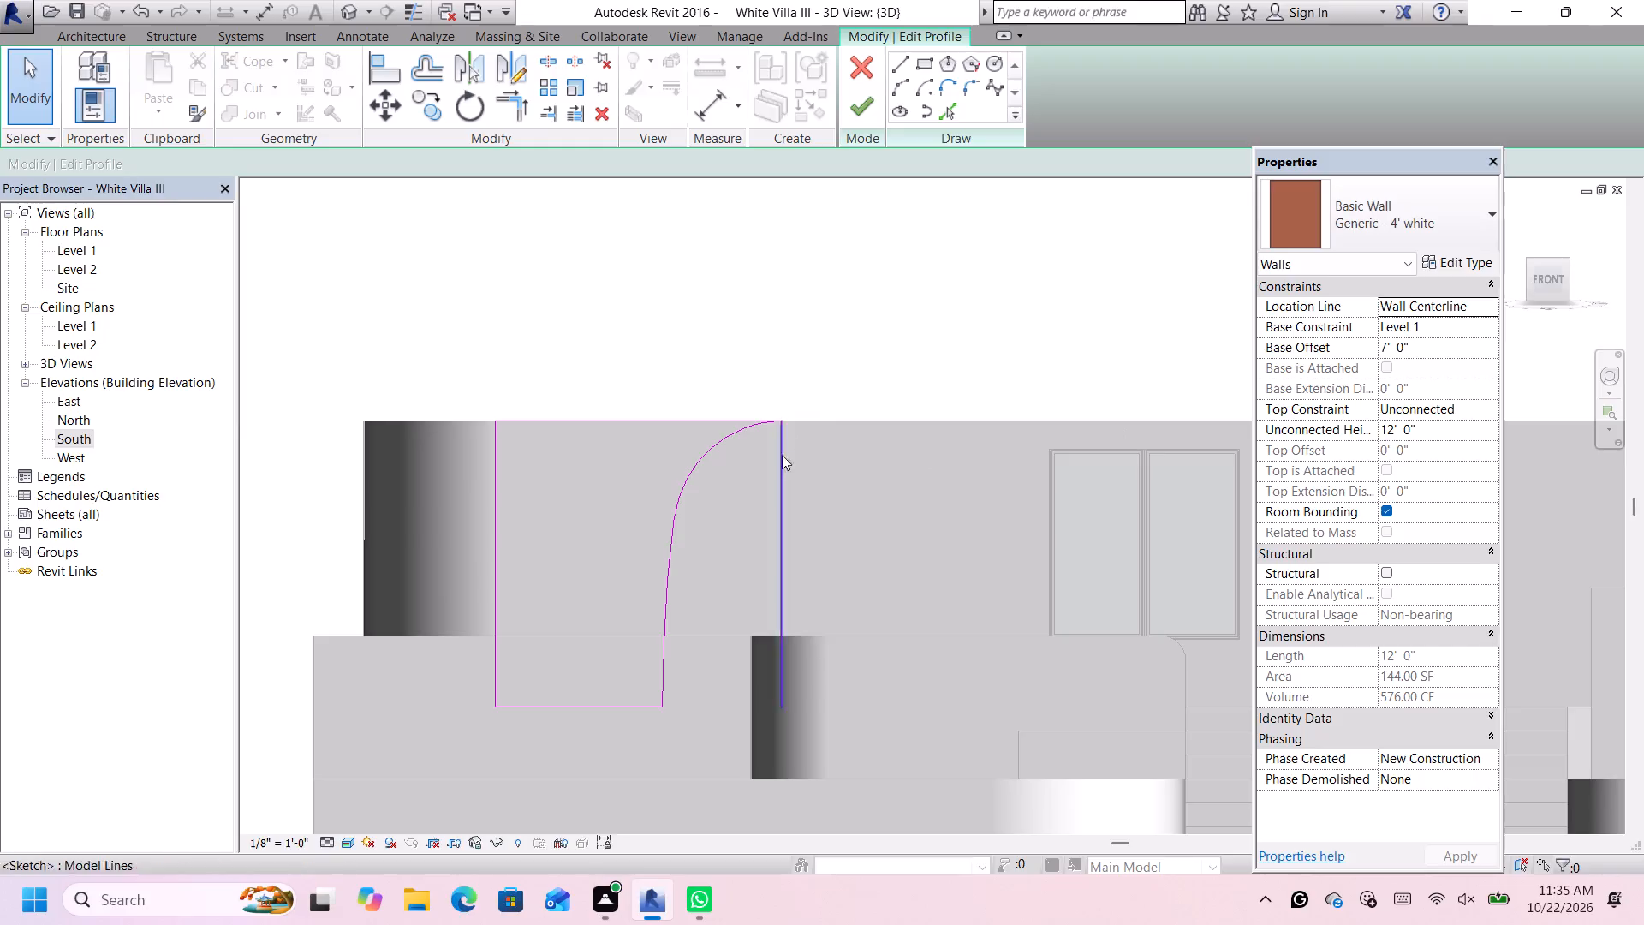
Delete the profile's outer east vertical line and finish the wall profile edit.
left_click(776, 464)
left_click(776, 464)
key("Delete")
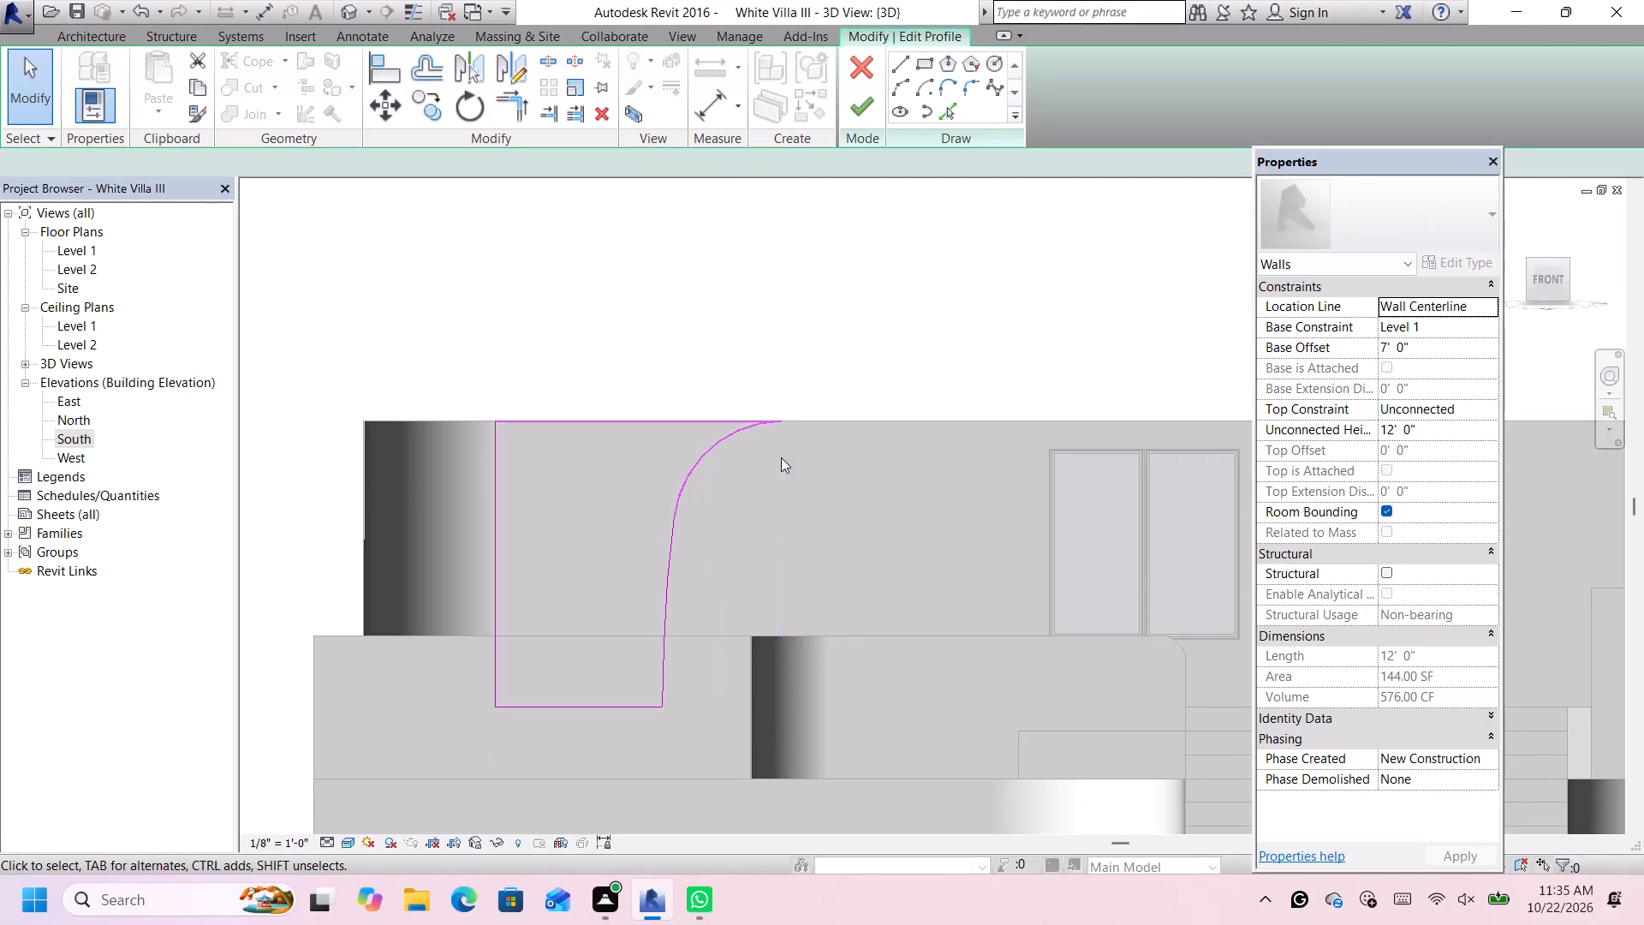
scroll(772, 419, "up", 17)
scroll(776, 422, "down", 8)
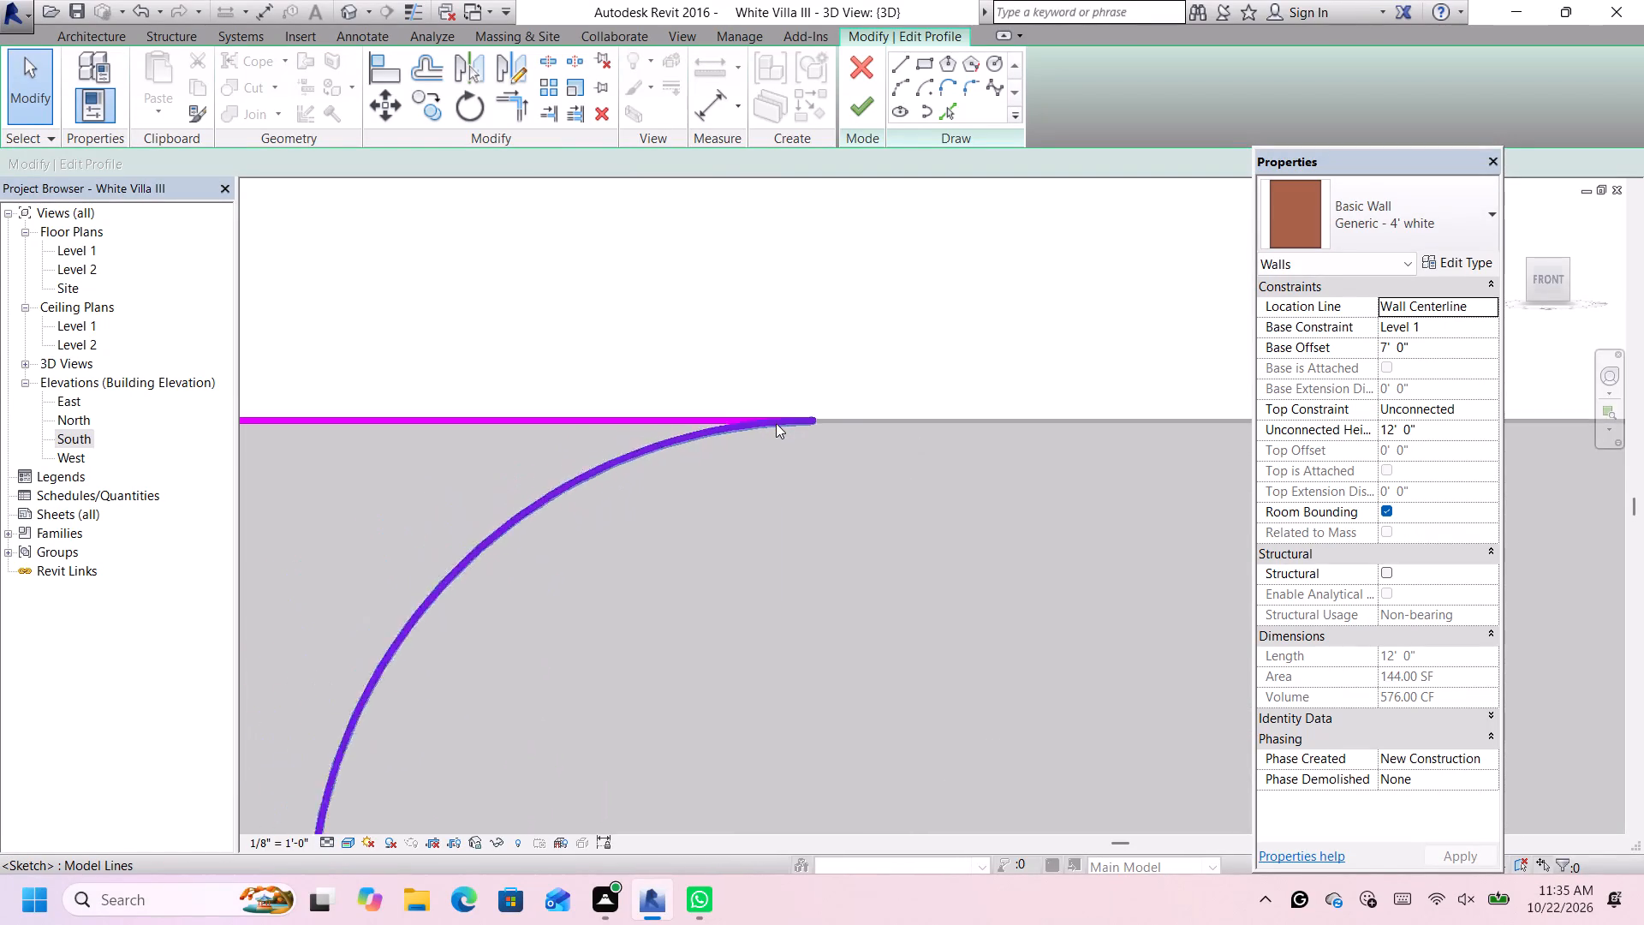
scroll(776, 423, "down", 13)
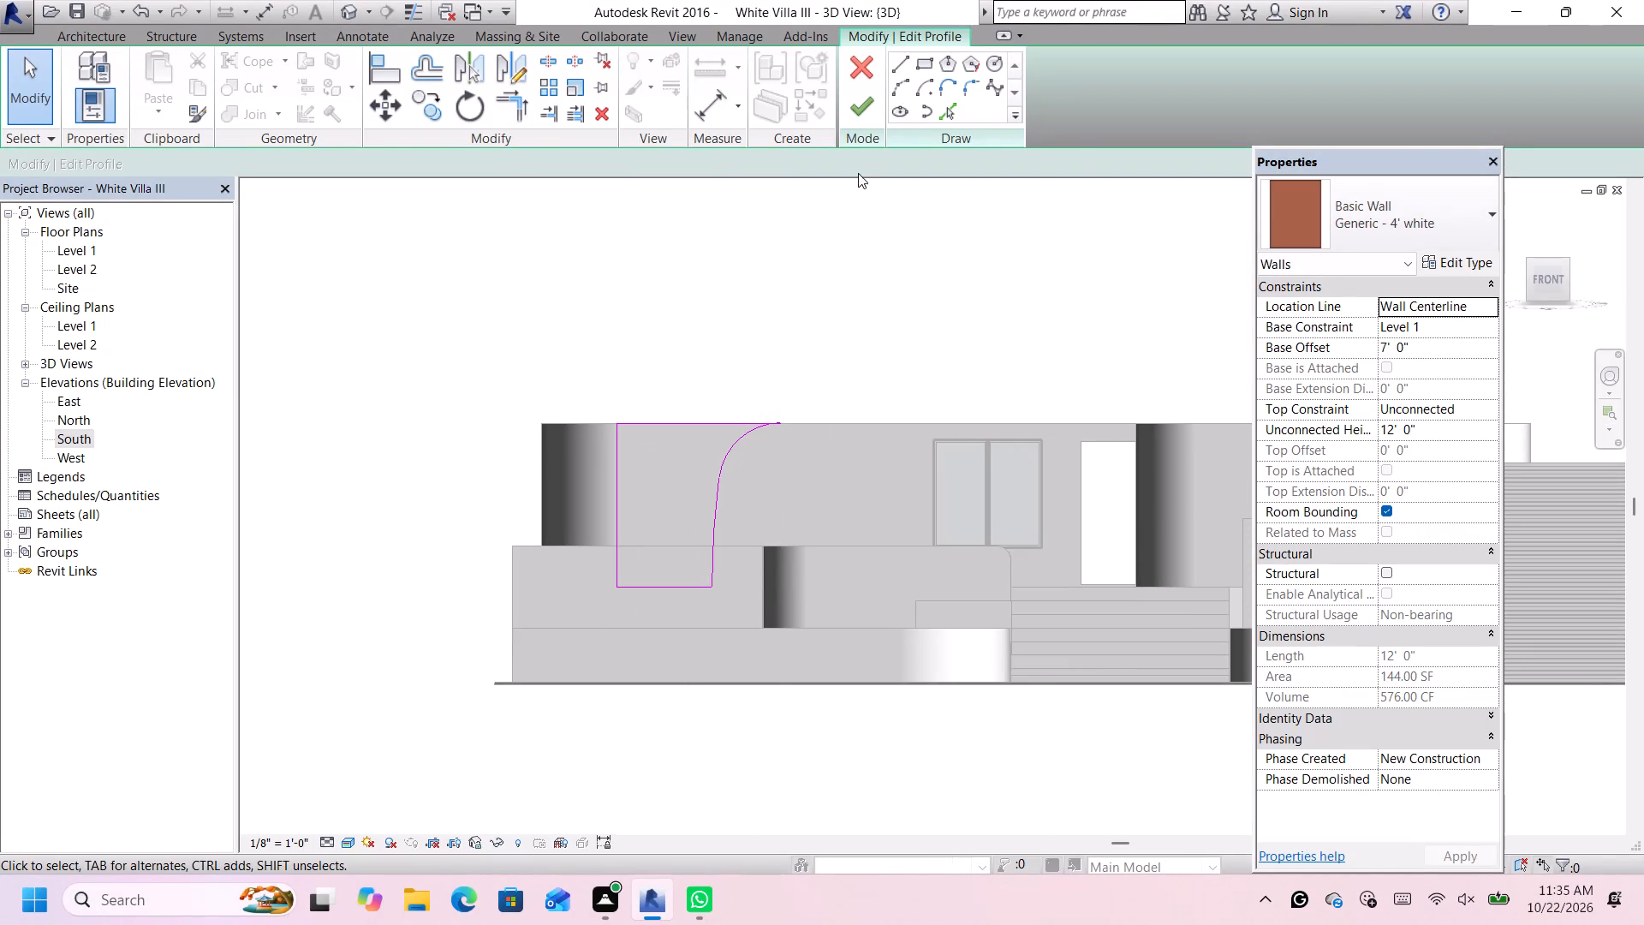
left_click(859, 95)
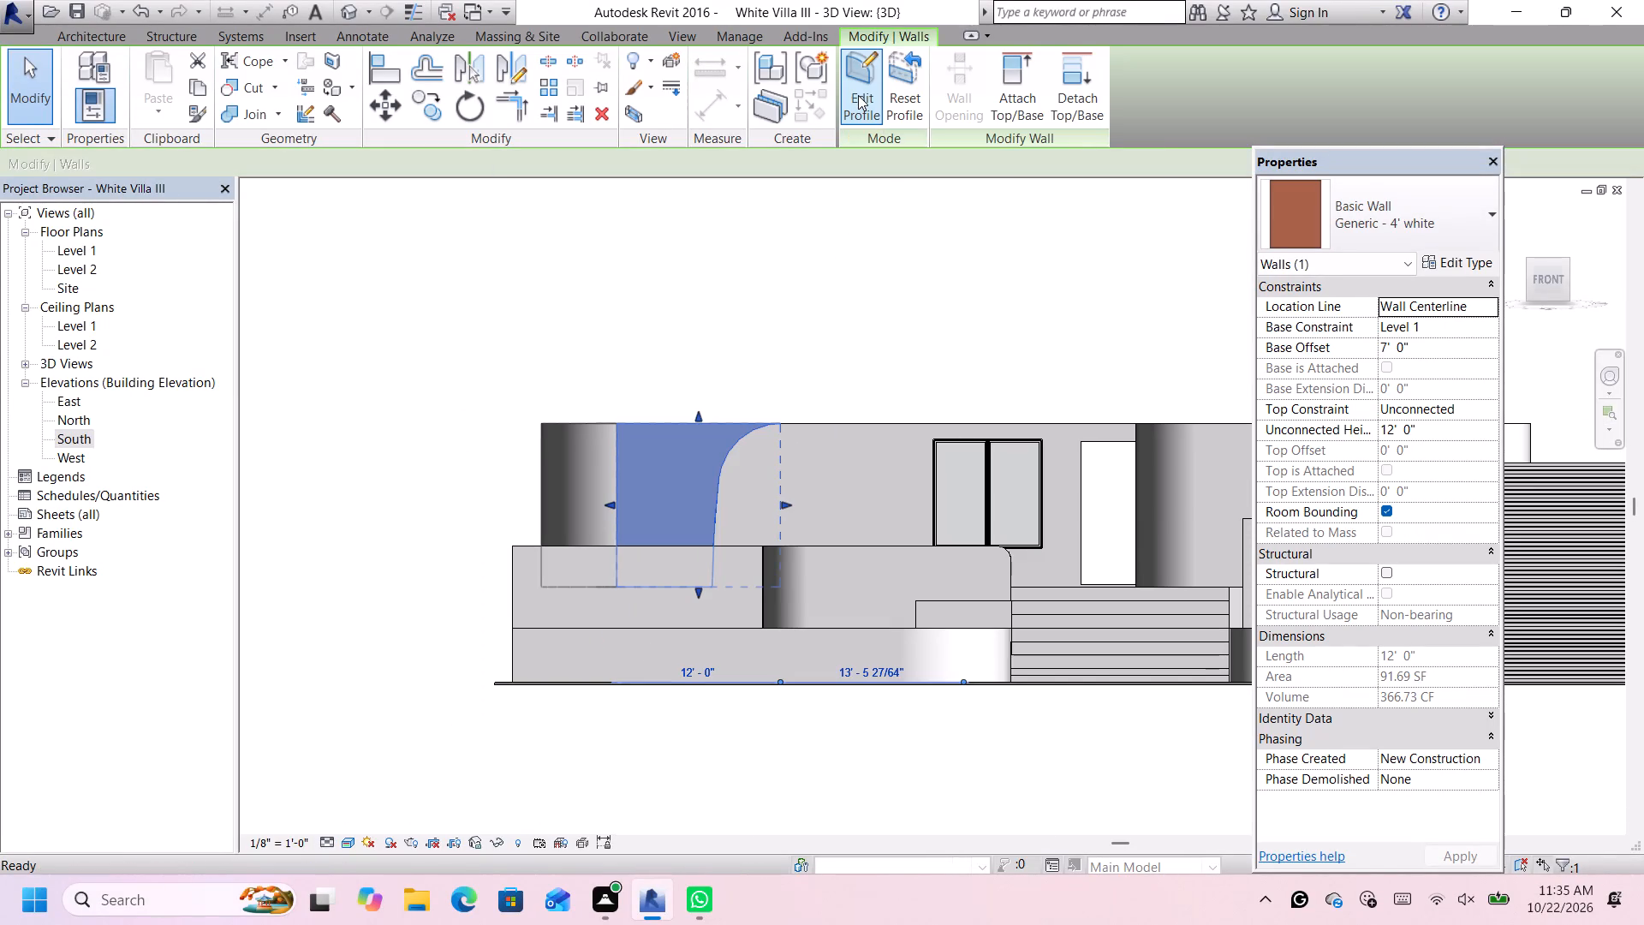
left_click(826, 307)
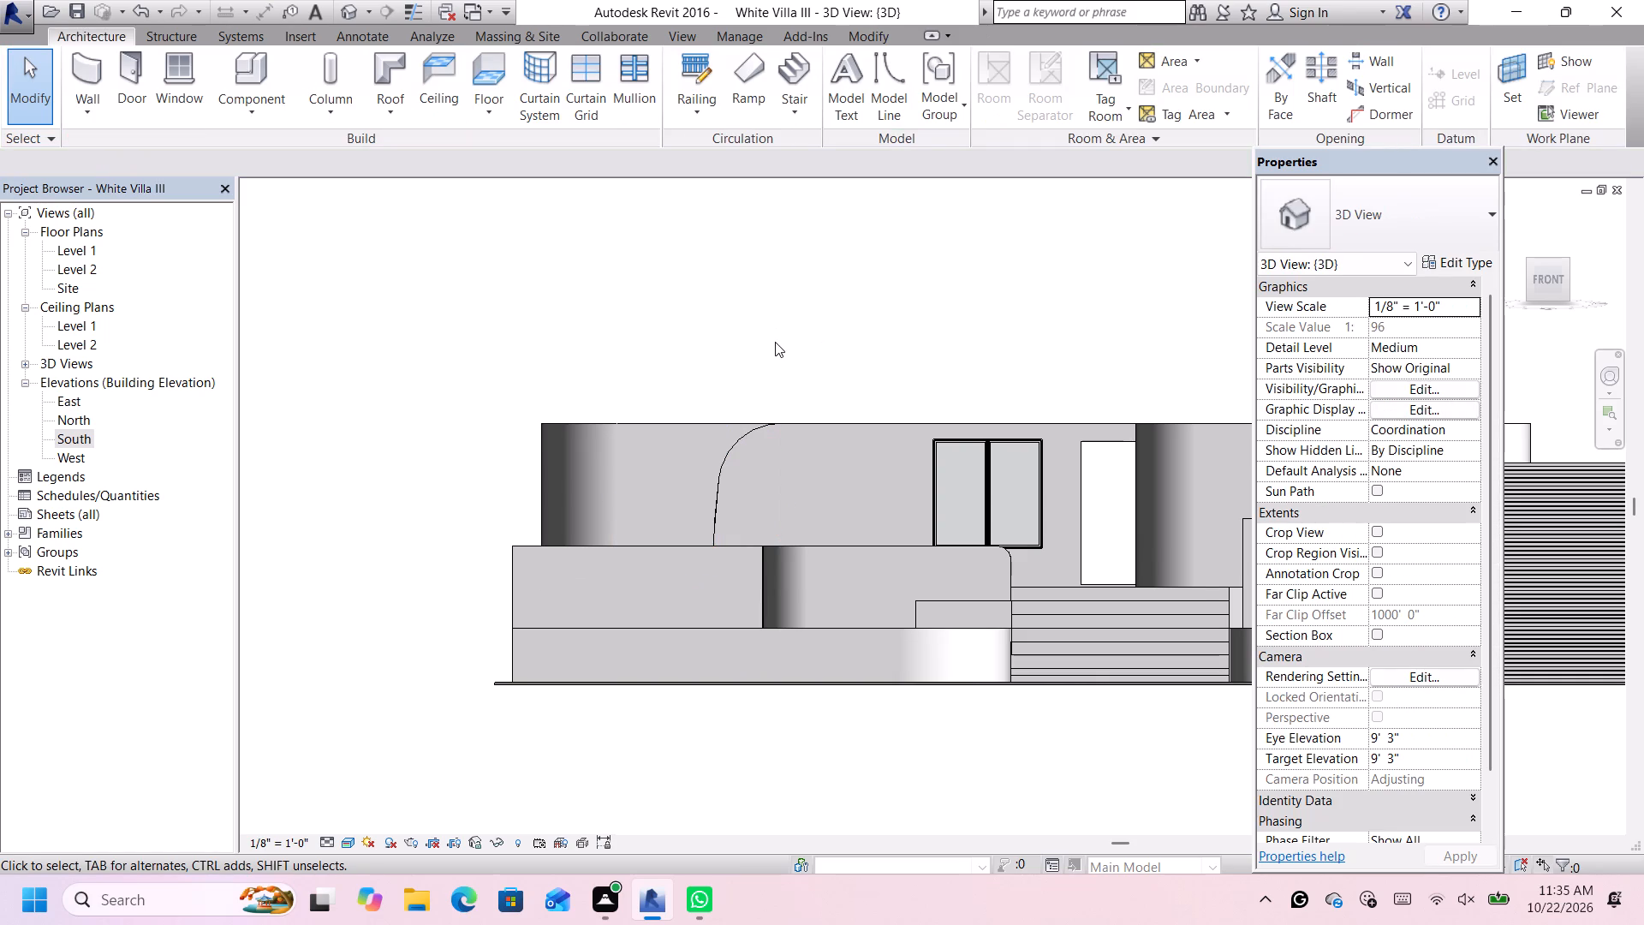
Examine the front wall segment's curved end in 3D from the raised southeast side, dismissing the interrupting notification card.
scroll(775, 342, "down", 3)
scroll(814, 374, "up", 2)
middle_click_drag(825, 383, 736, 385)
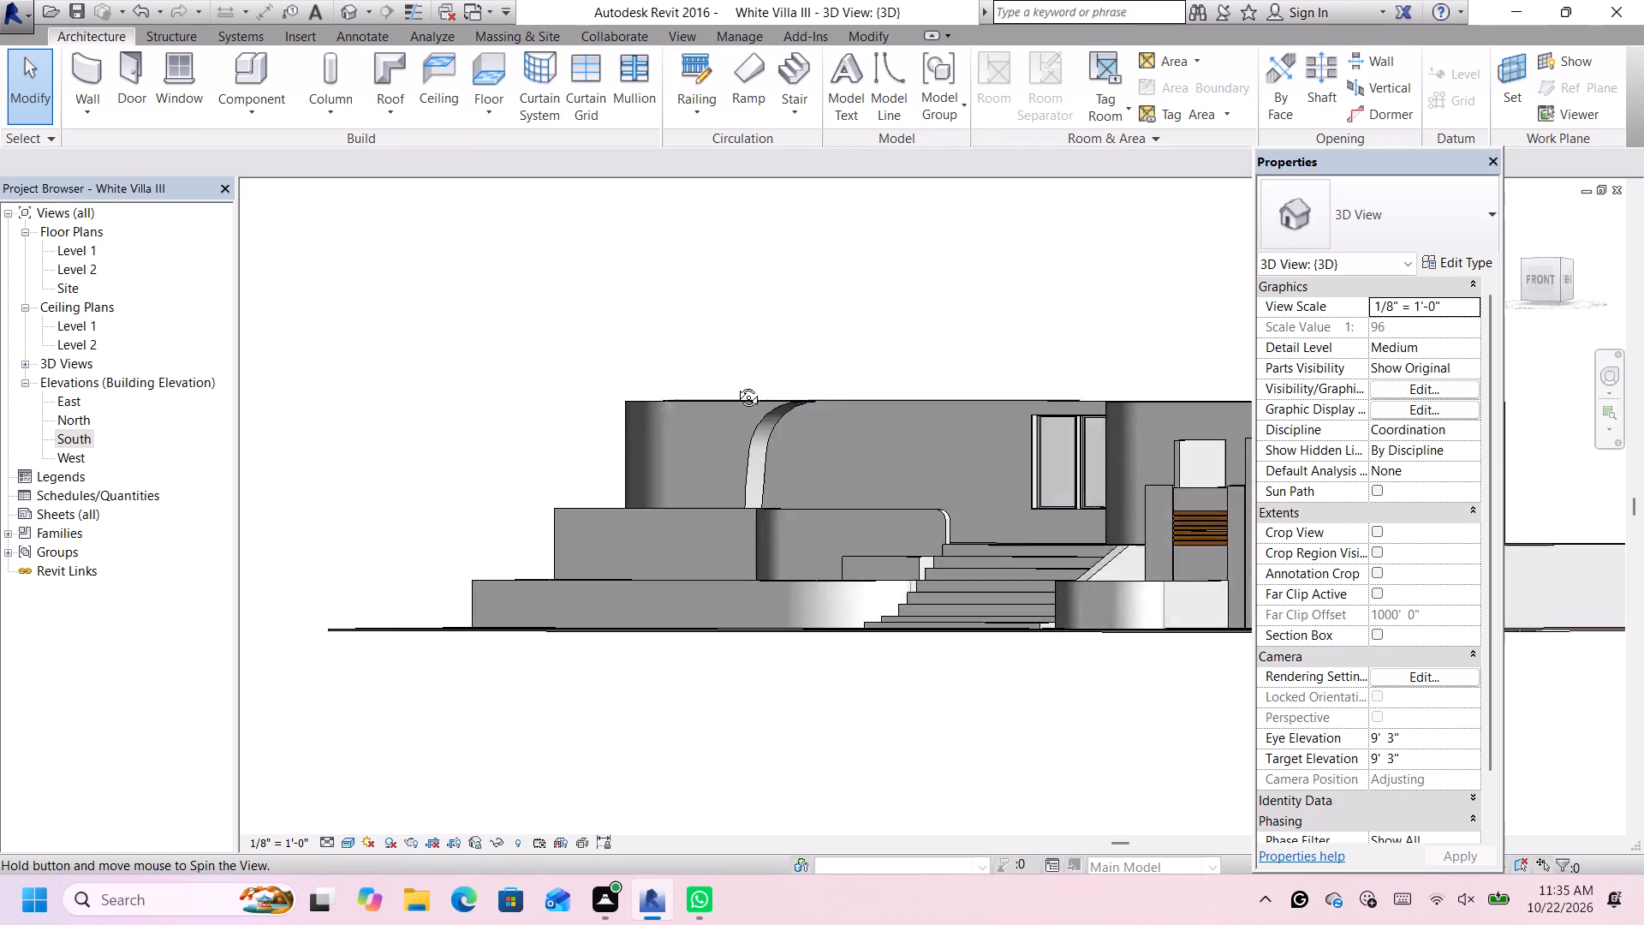
middle_click_drag(736, 385, 730, 434)
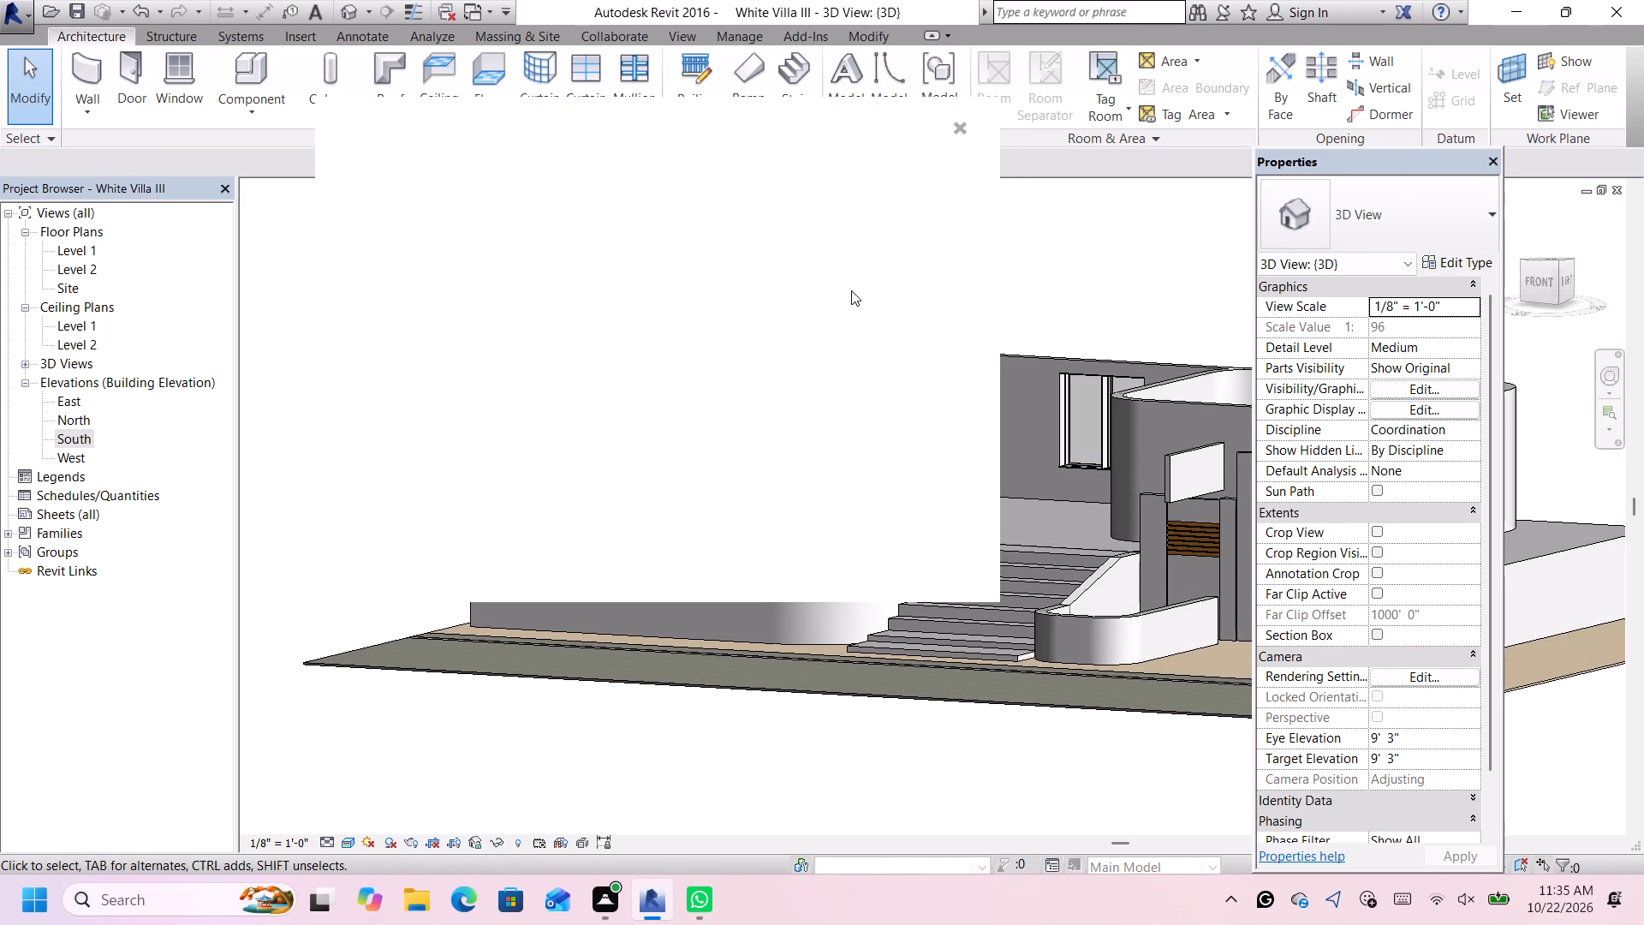
left_click(964, 126)
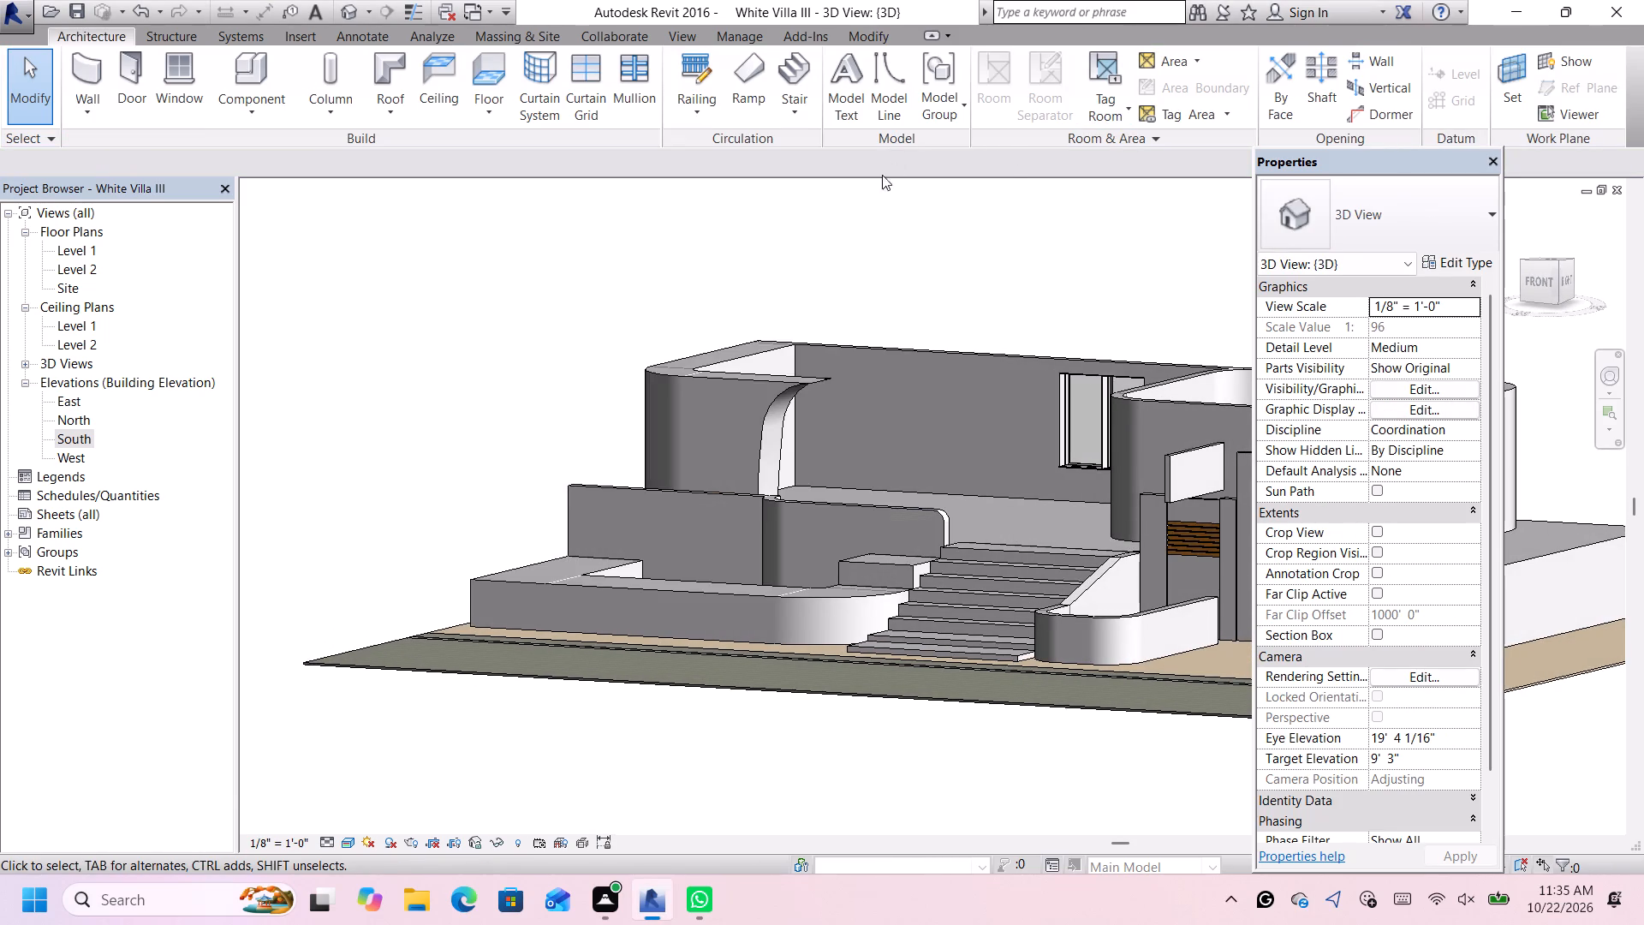
scroll(869, 237, "up", 2)
middle_click_drag(806, 361, 807, 362)
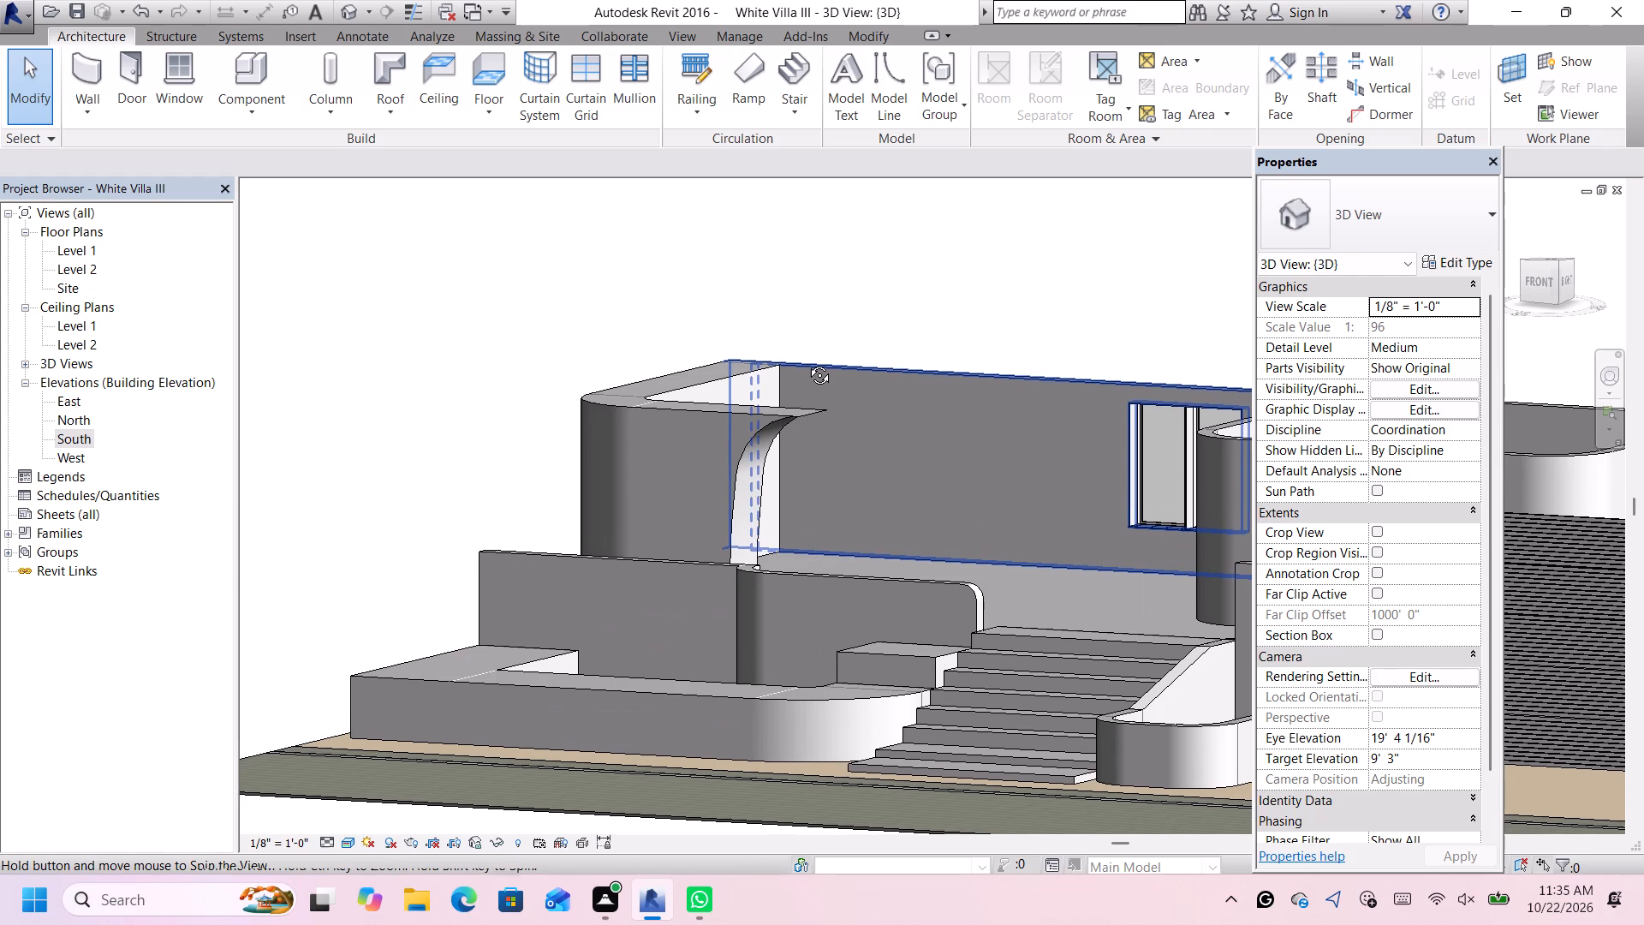
middle_click_drag(807, 362, 840, 384)
scroll(737, 461, "up", 4)
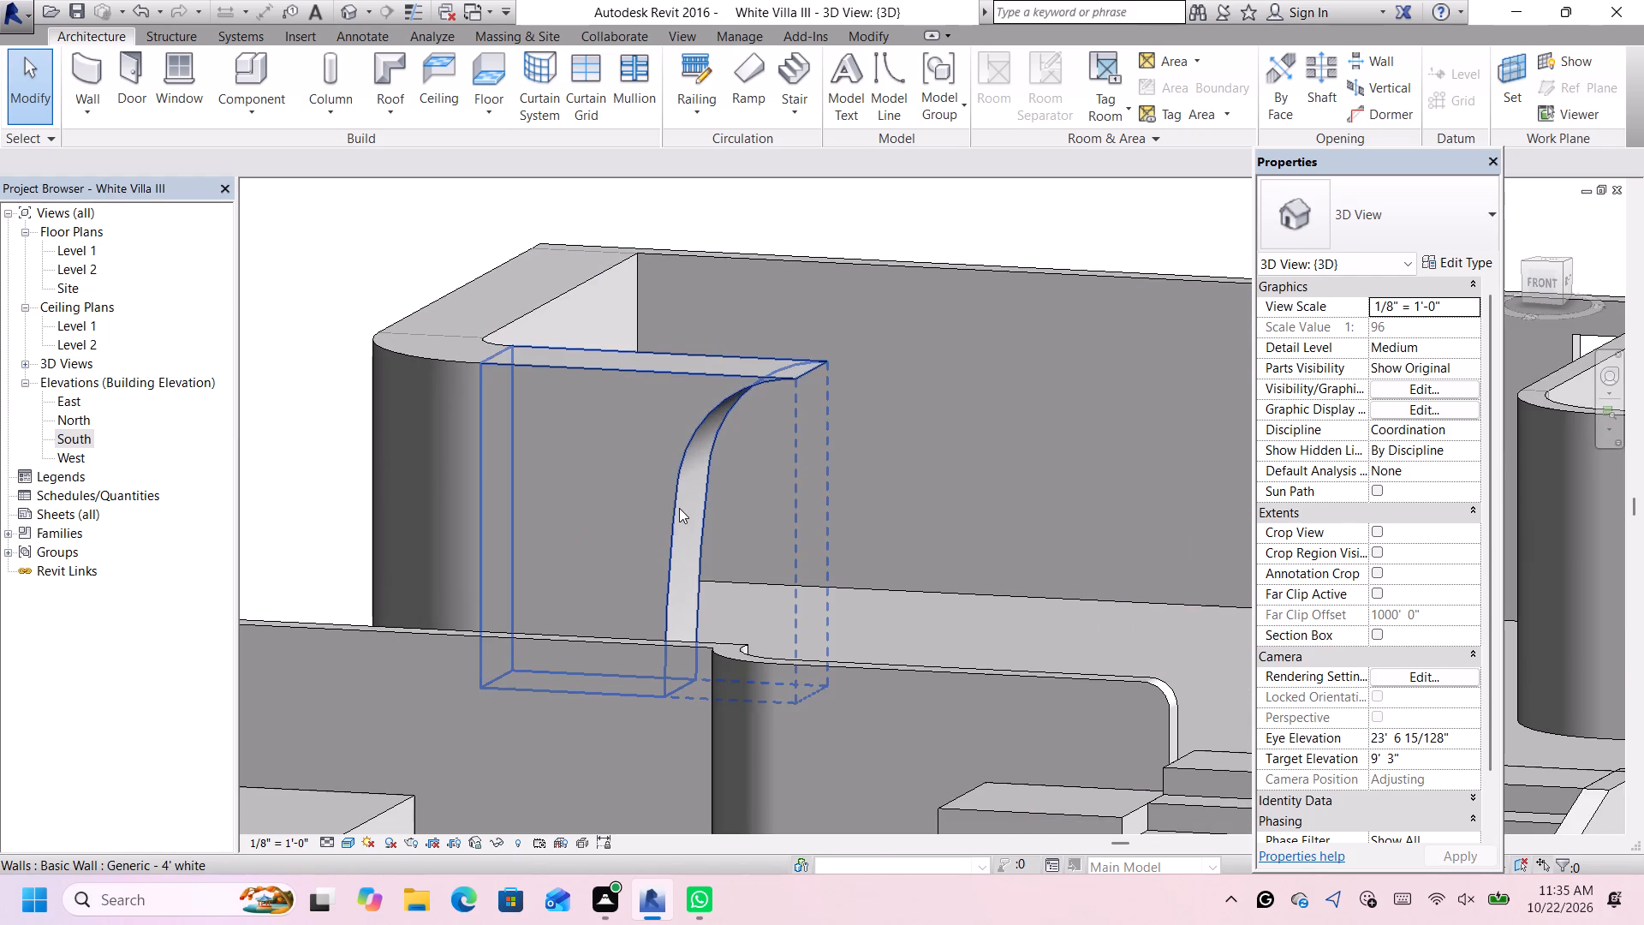
left_click(679, 508)
scroll(758, 438, "down", 1)
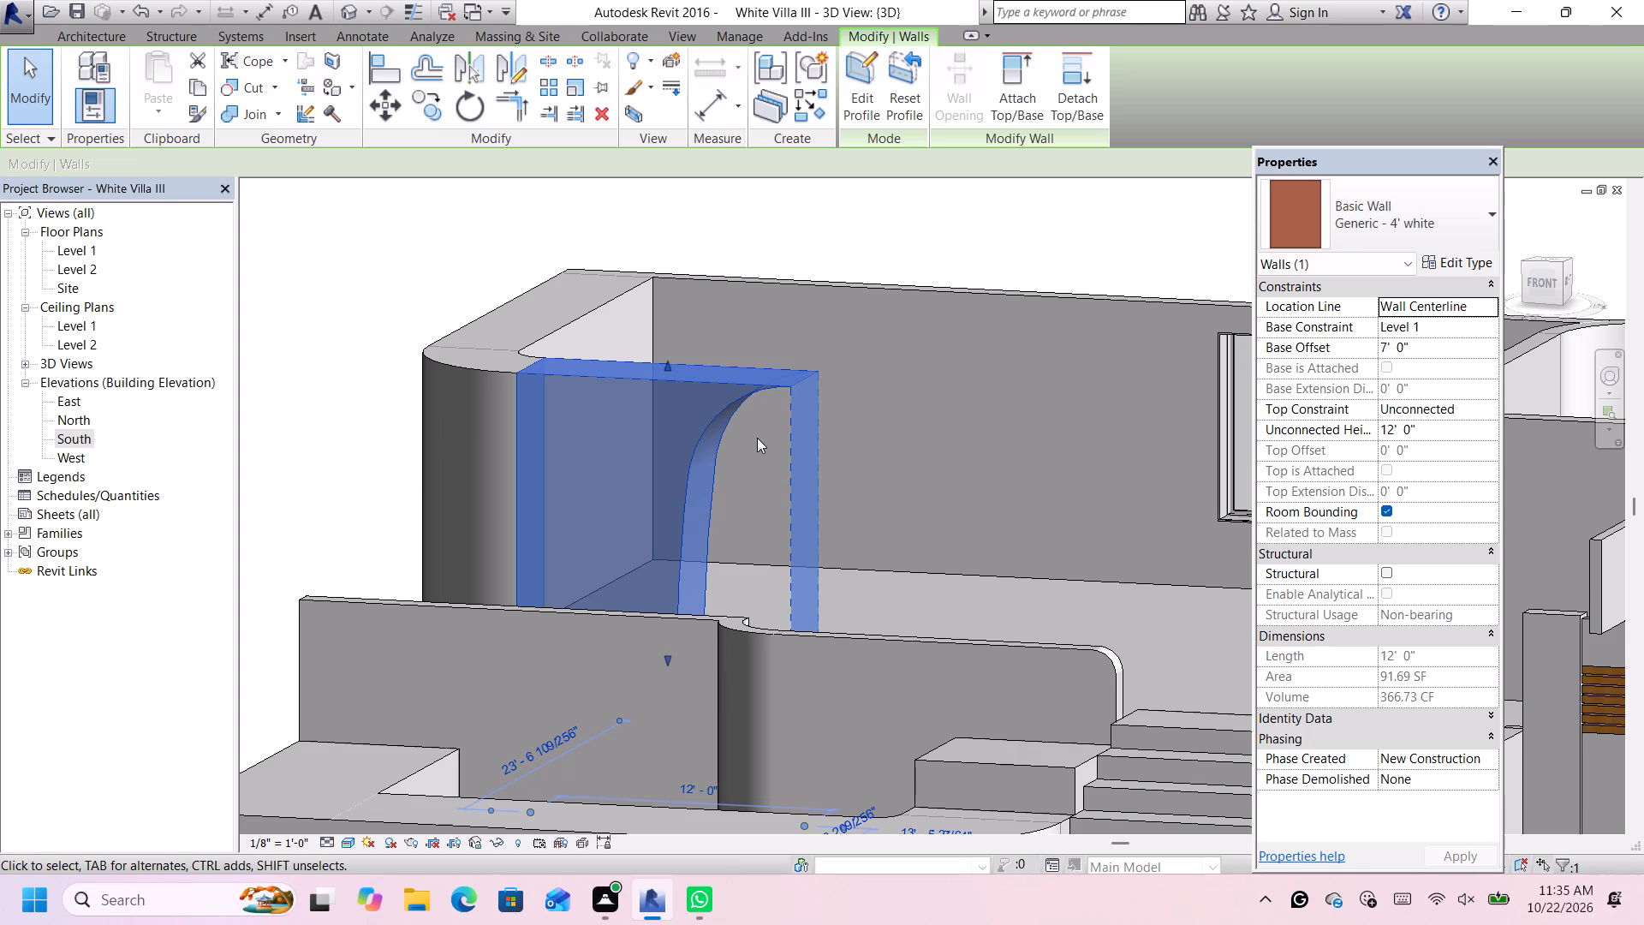
scroll(757, 438, "down", 2)
scroll(757, 438, "up", 4)
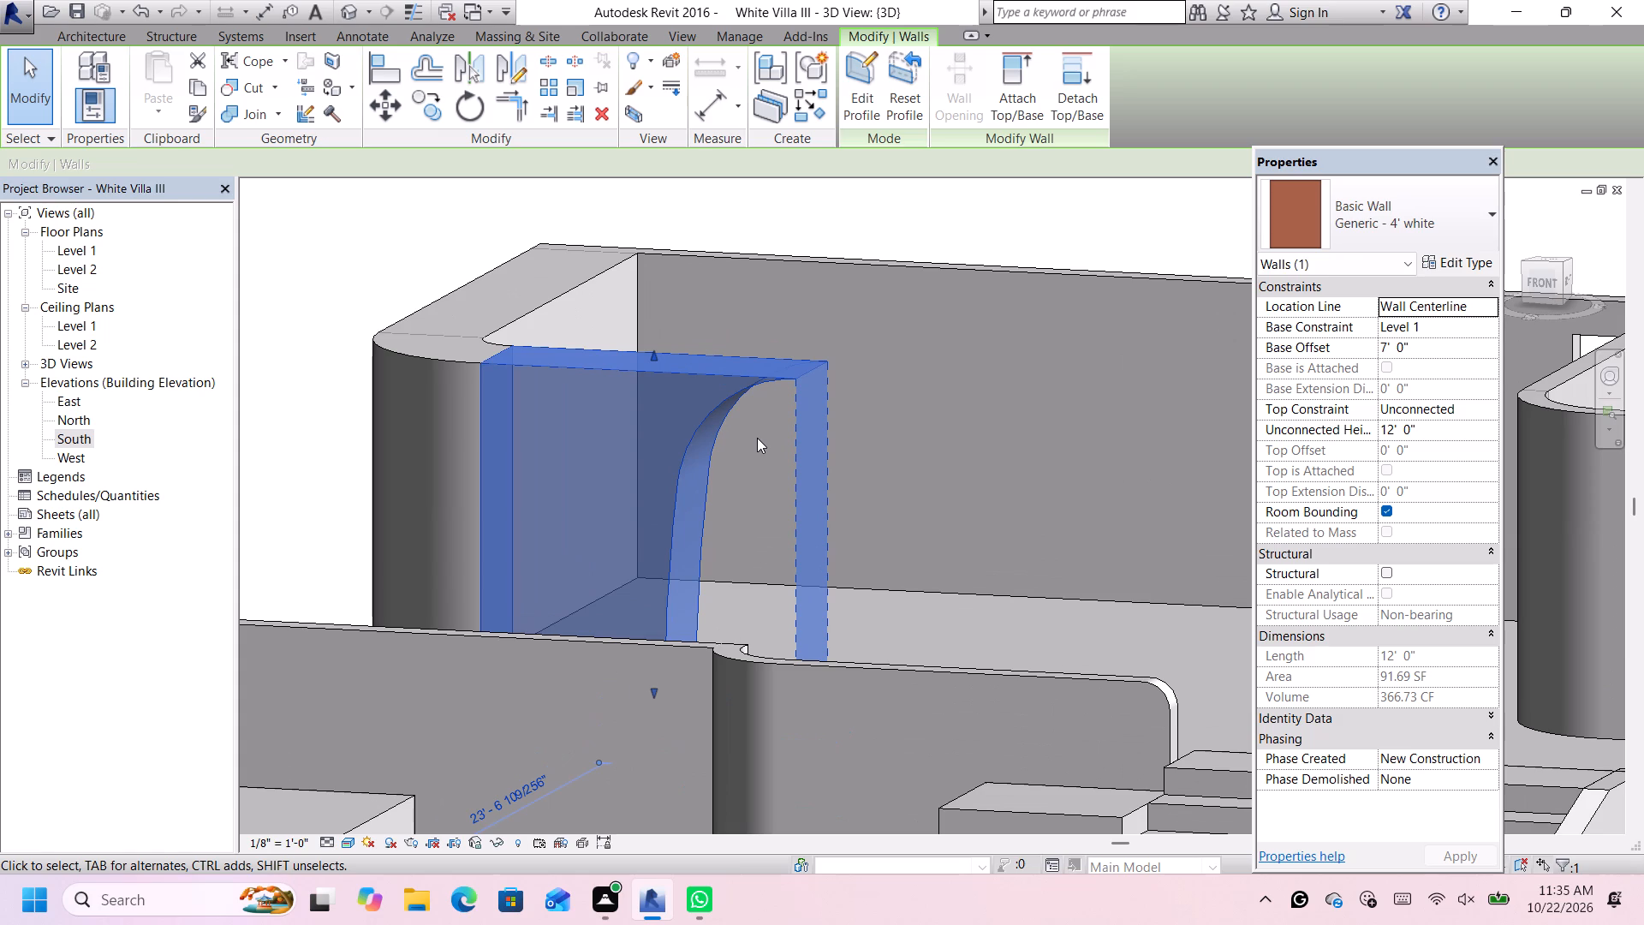
scroll(757, 438, "down", 3)
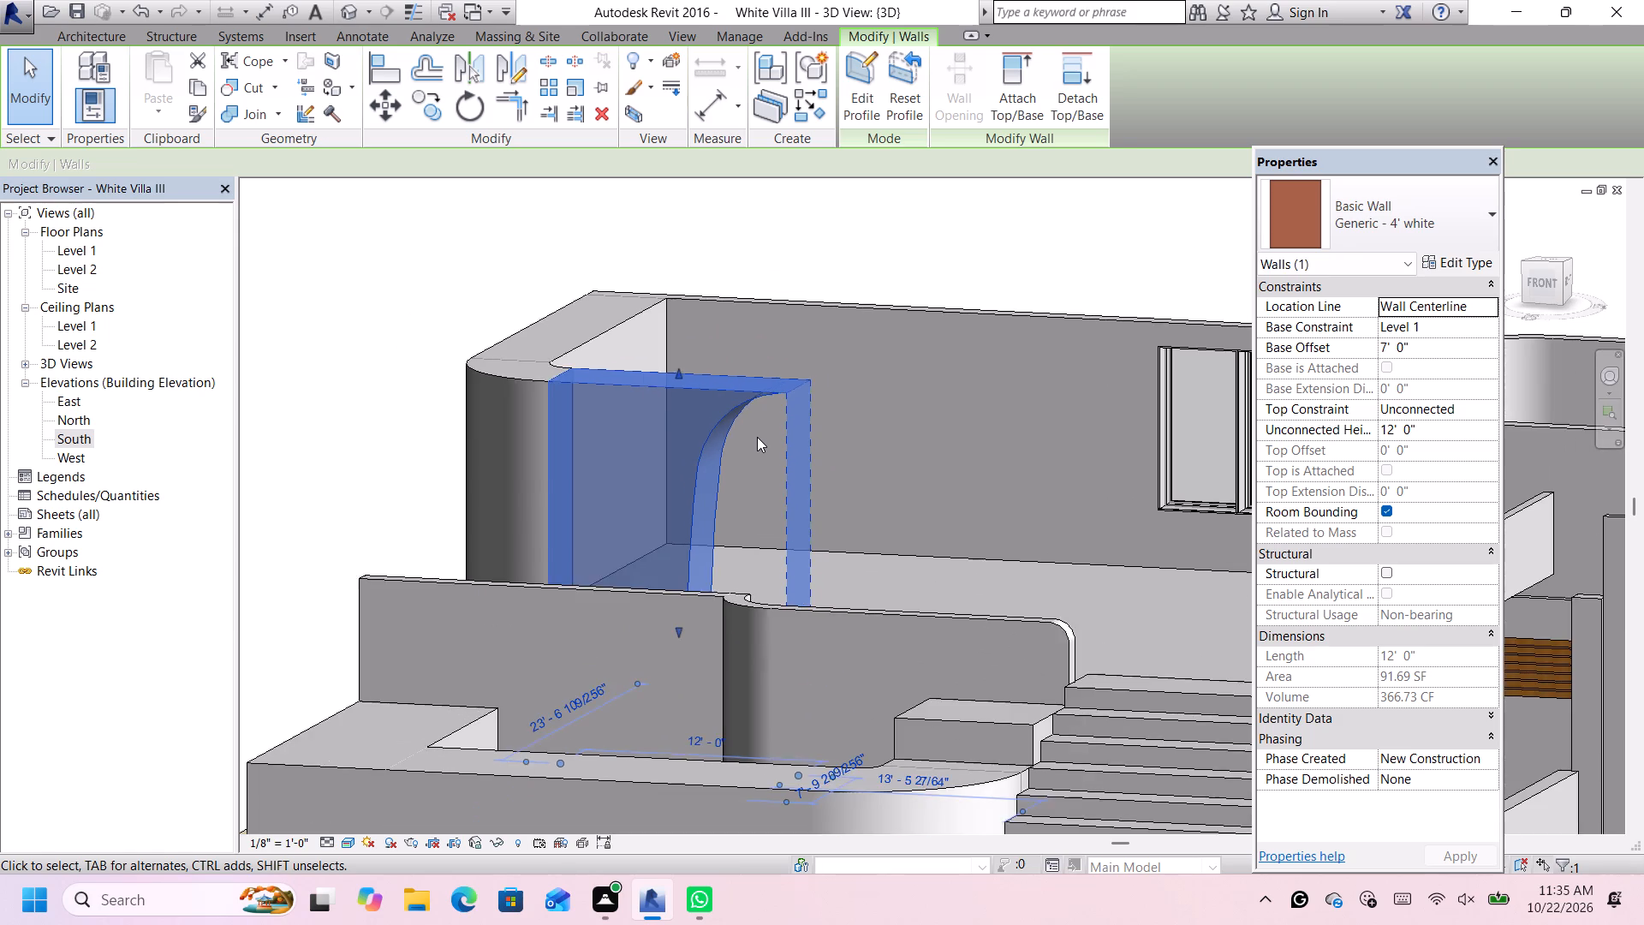
scroll(757, 437, "down", 3)
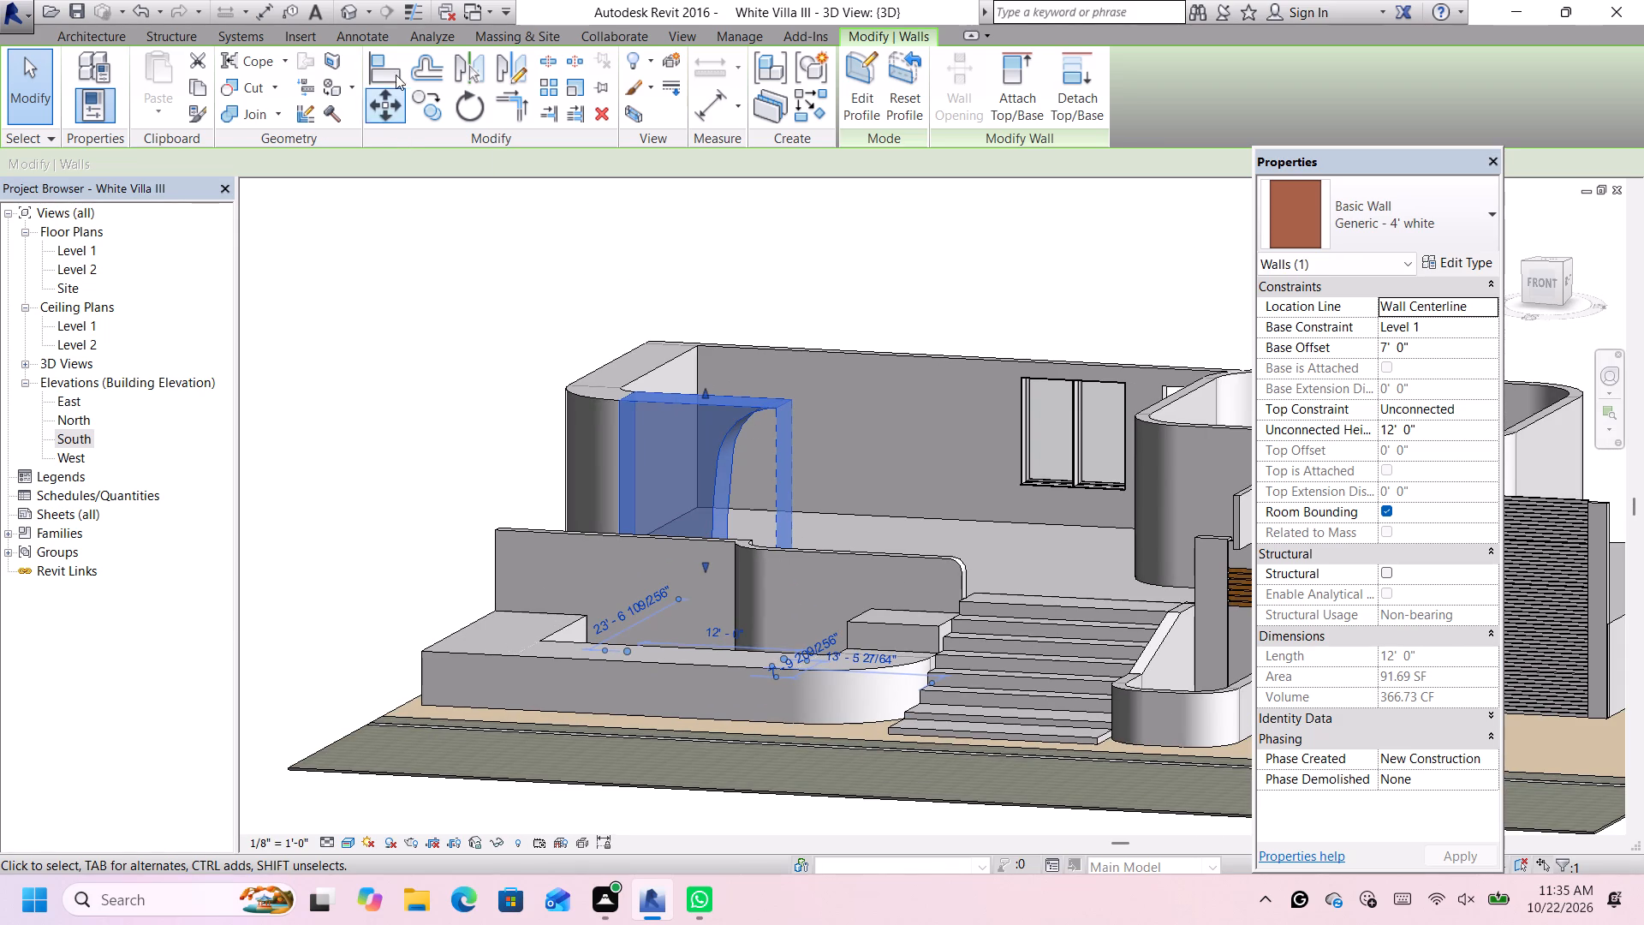
Save the project when prompted and start an in-place mass named Mass 1.
left_click(526, 39)
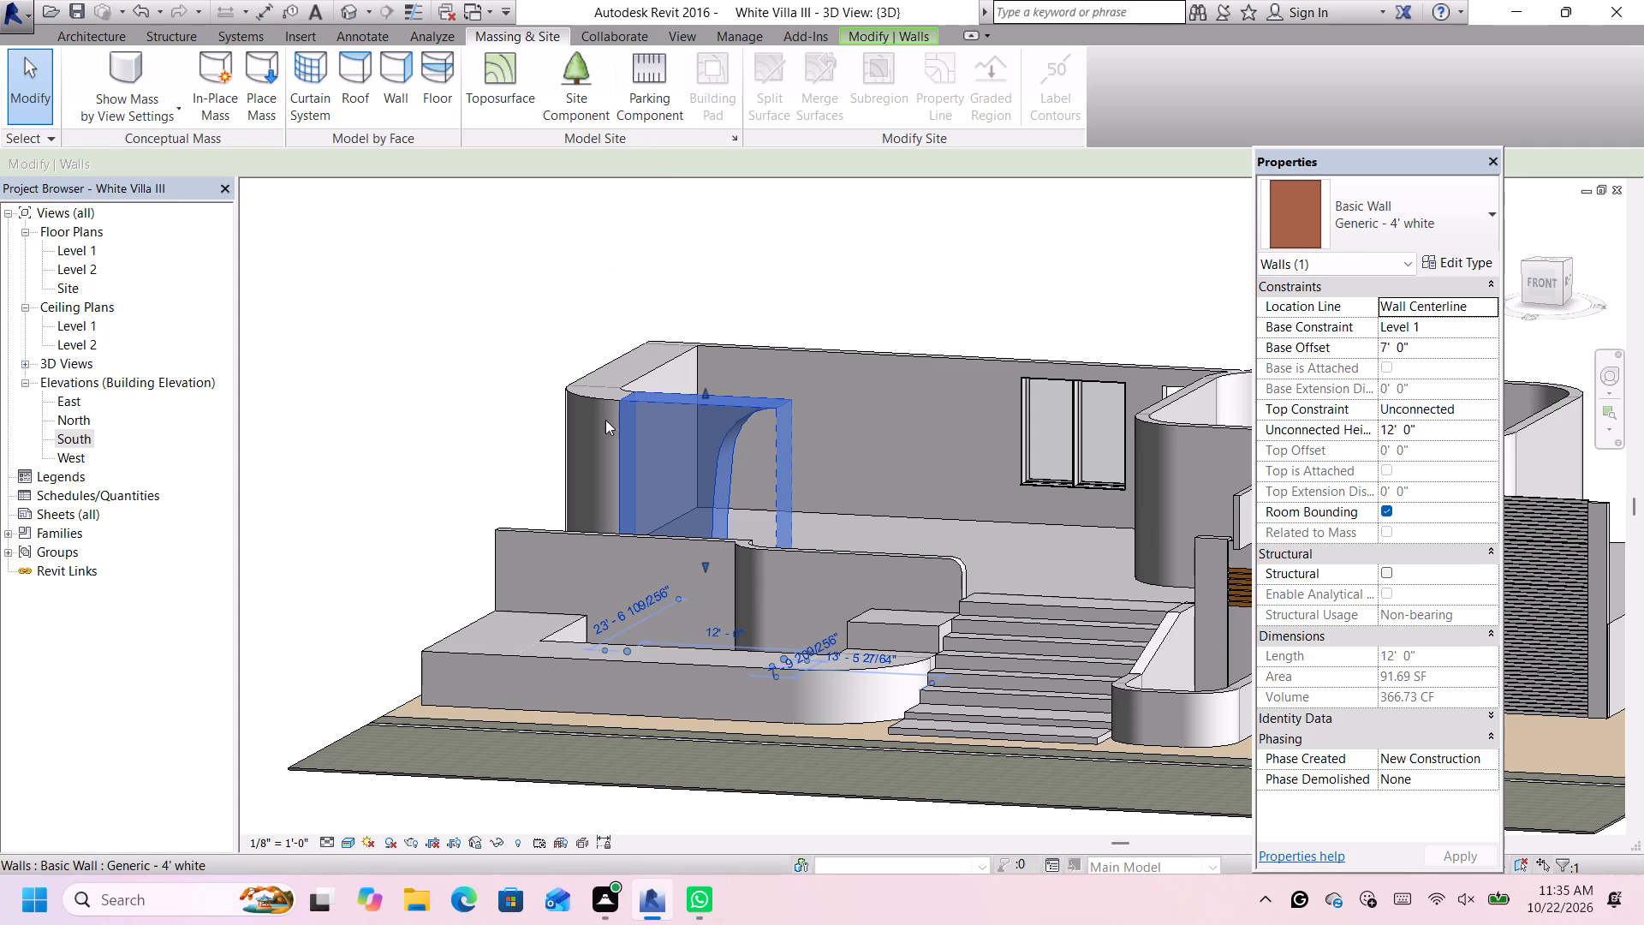
left_click(229, 87)
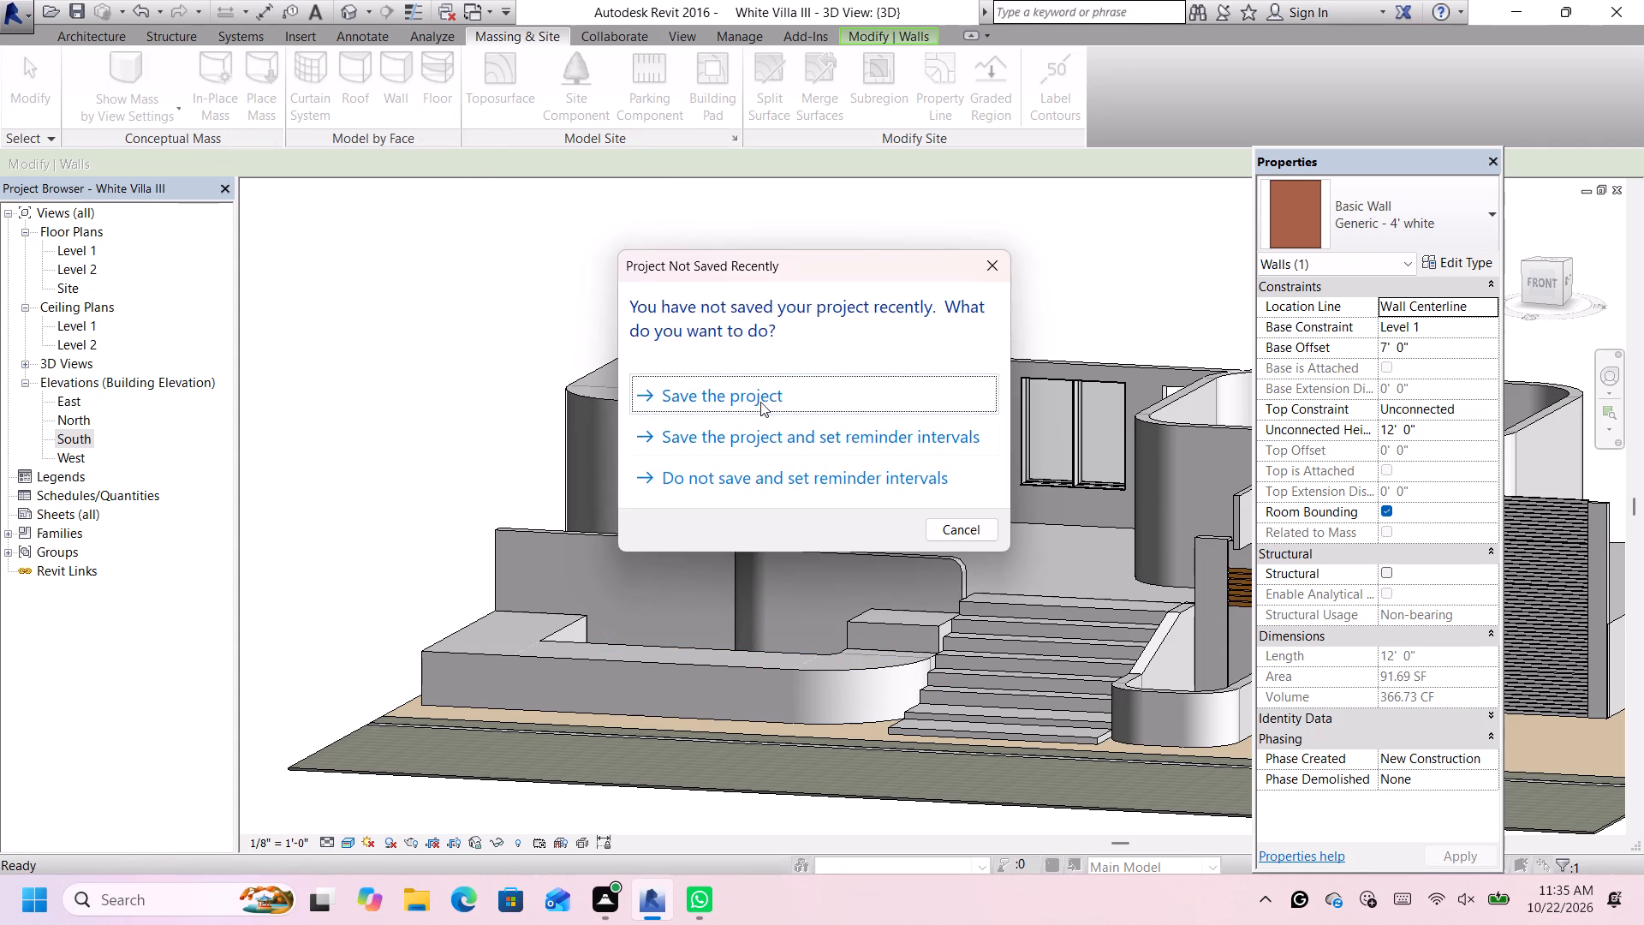
left_click(764, 400)
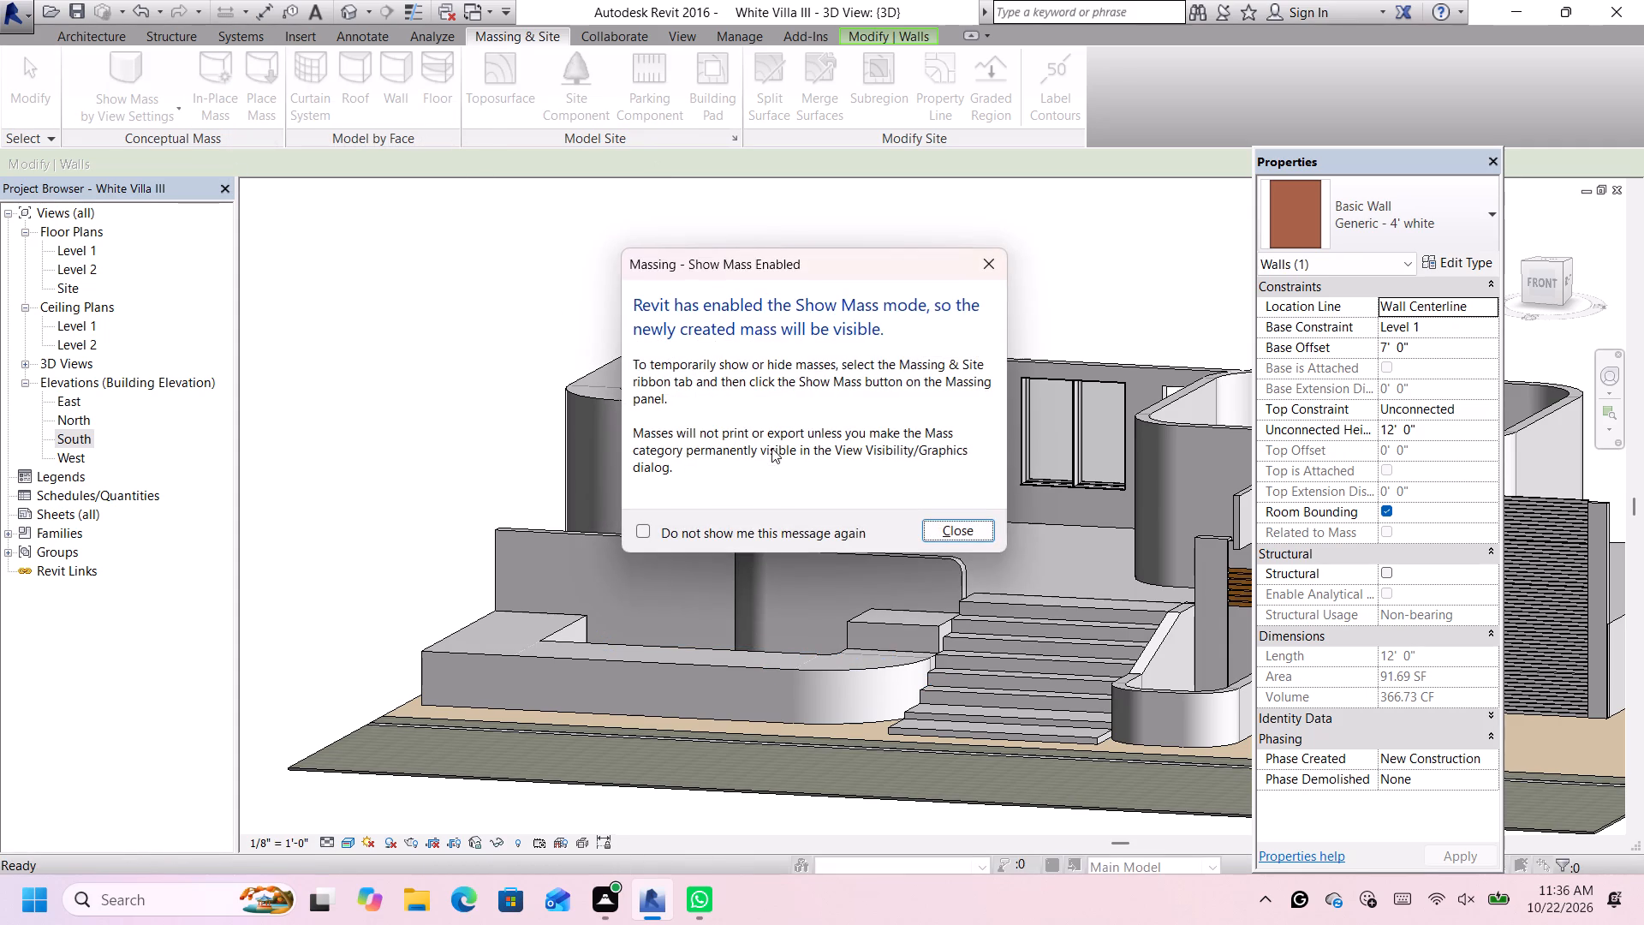
left_click(975, 527)
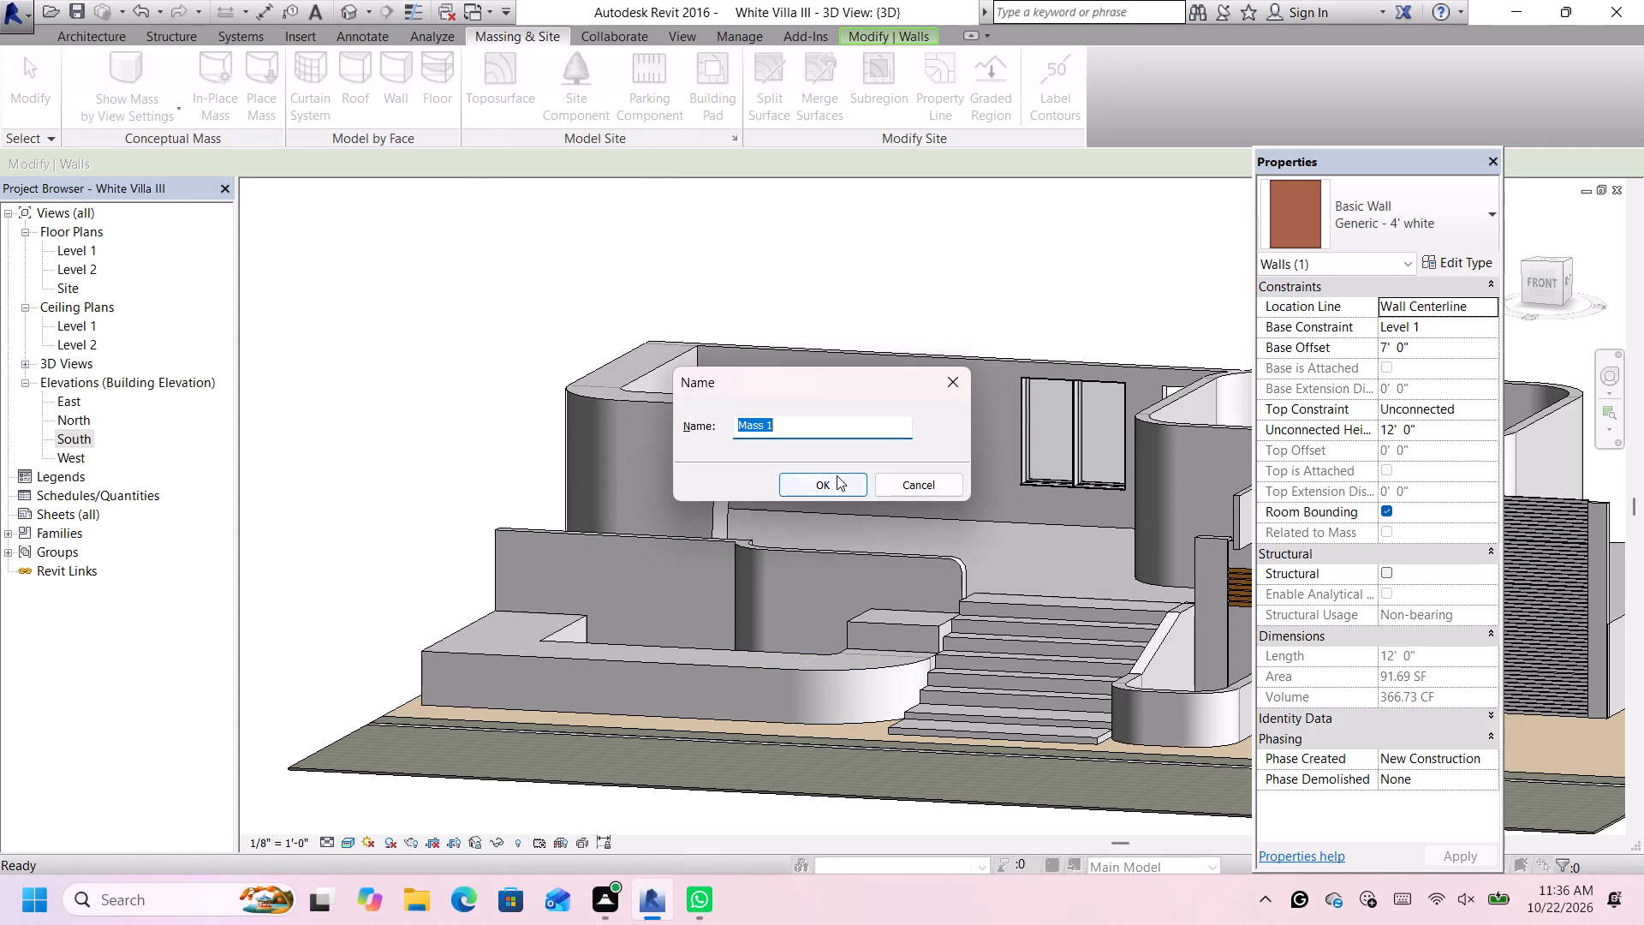
left_click(823, 486)
Sketch a 12' by 4' rectangle over the straight part of the front wall segment and create a solid form from it.
scroll(820, 472, "up", 2)
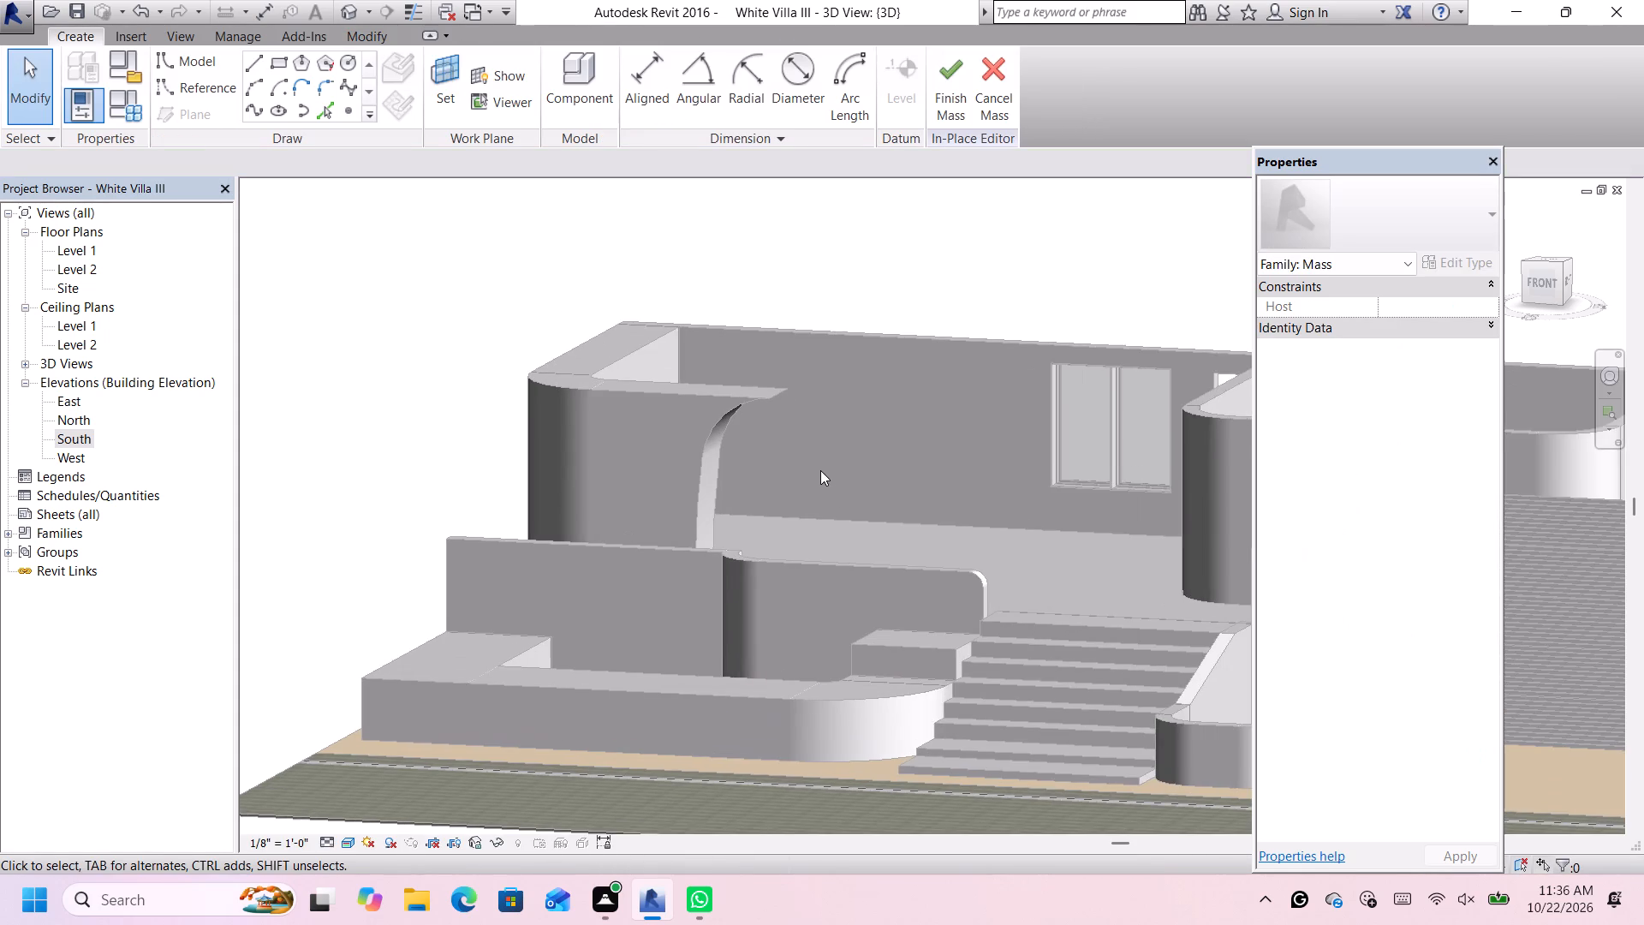
scroll(820, 470, "up", 1)
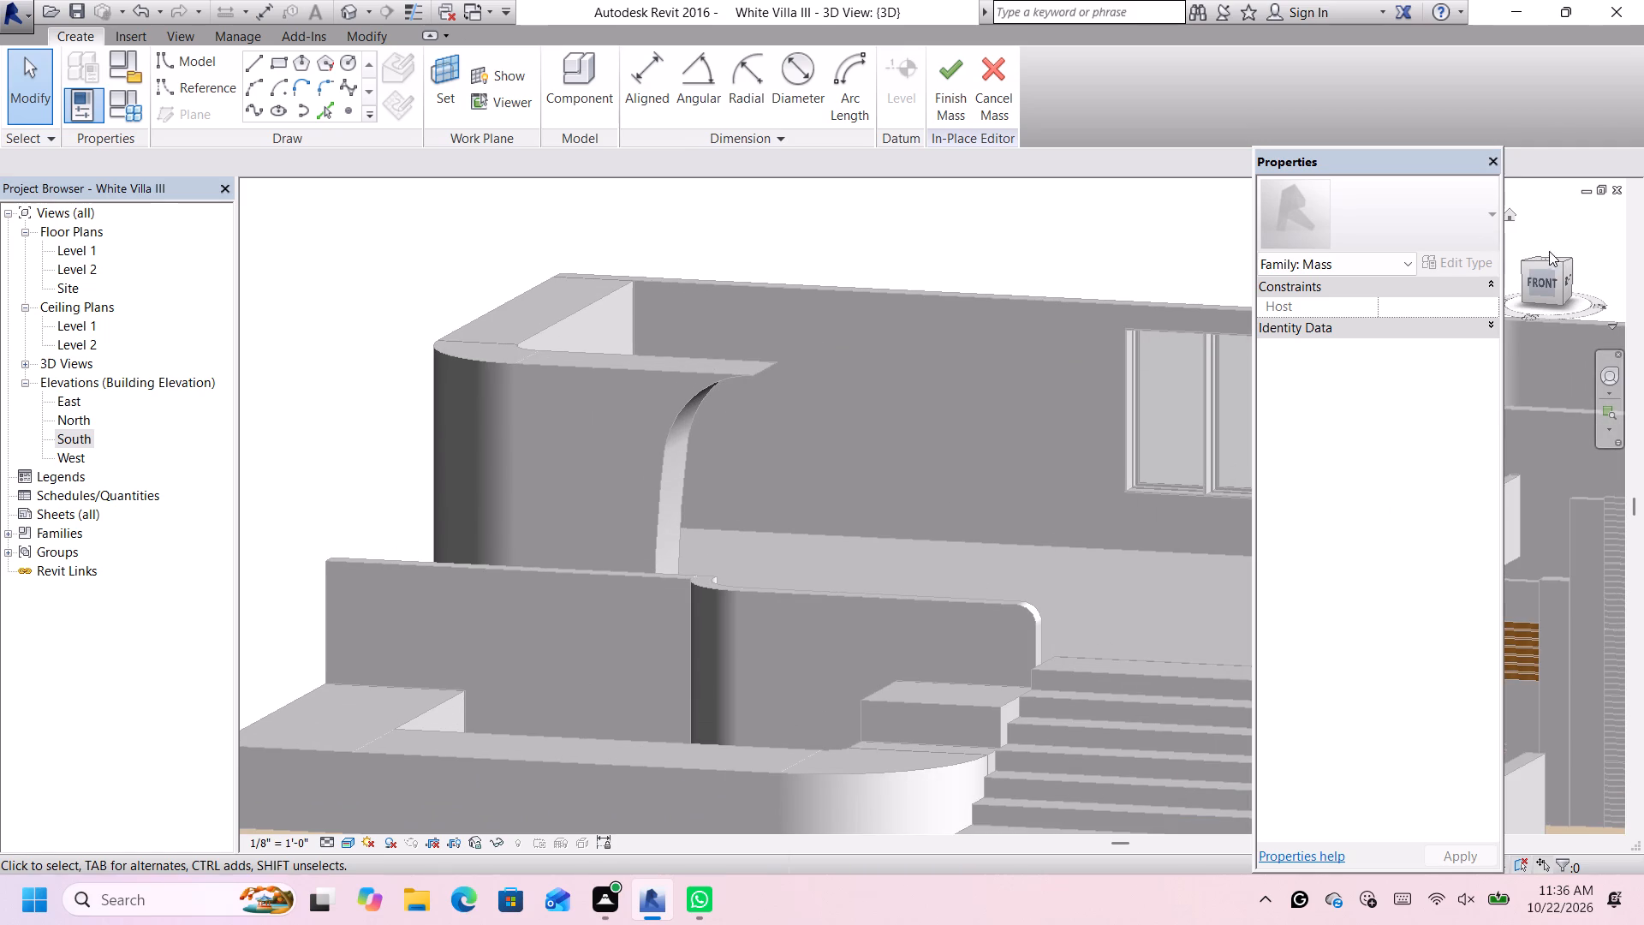
left_click(1545, 266)
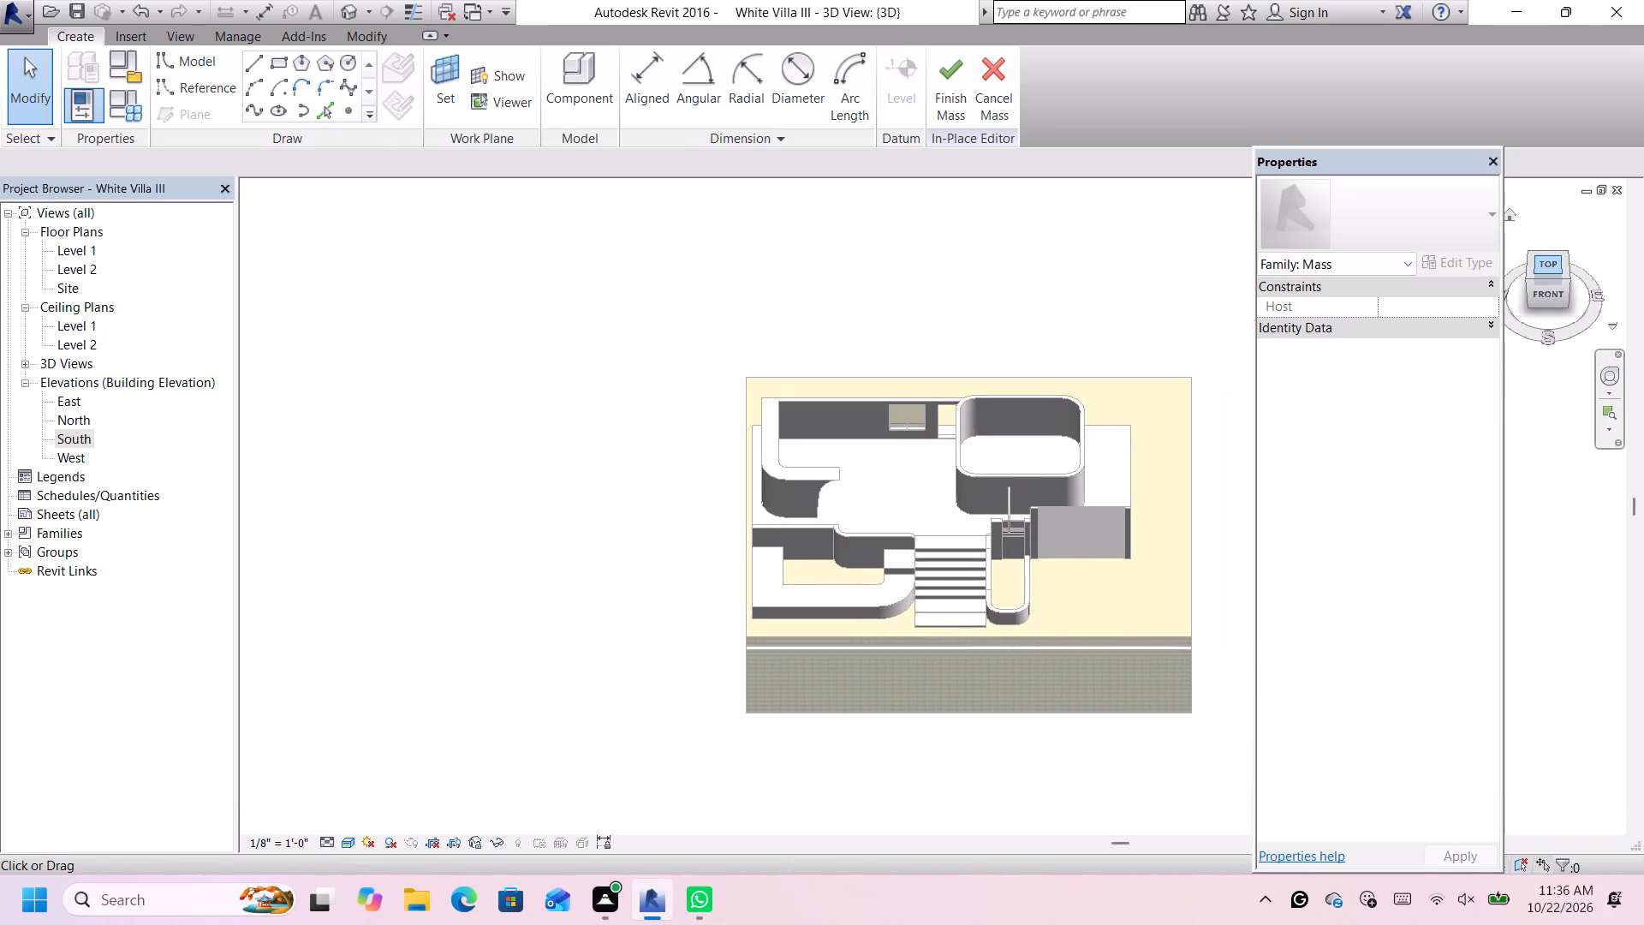
left_click(1545, 267)
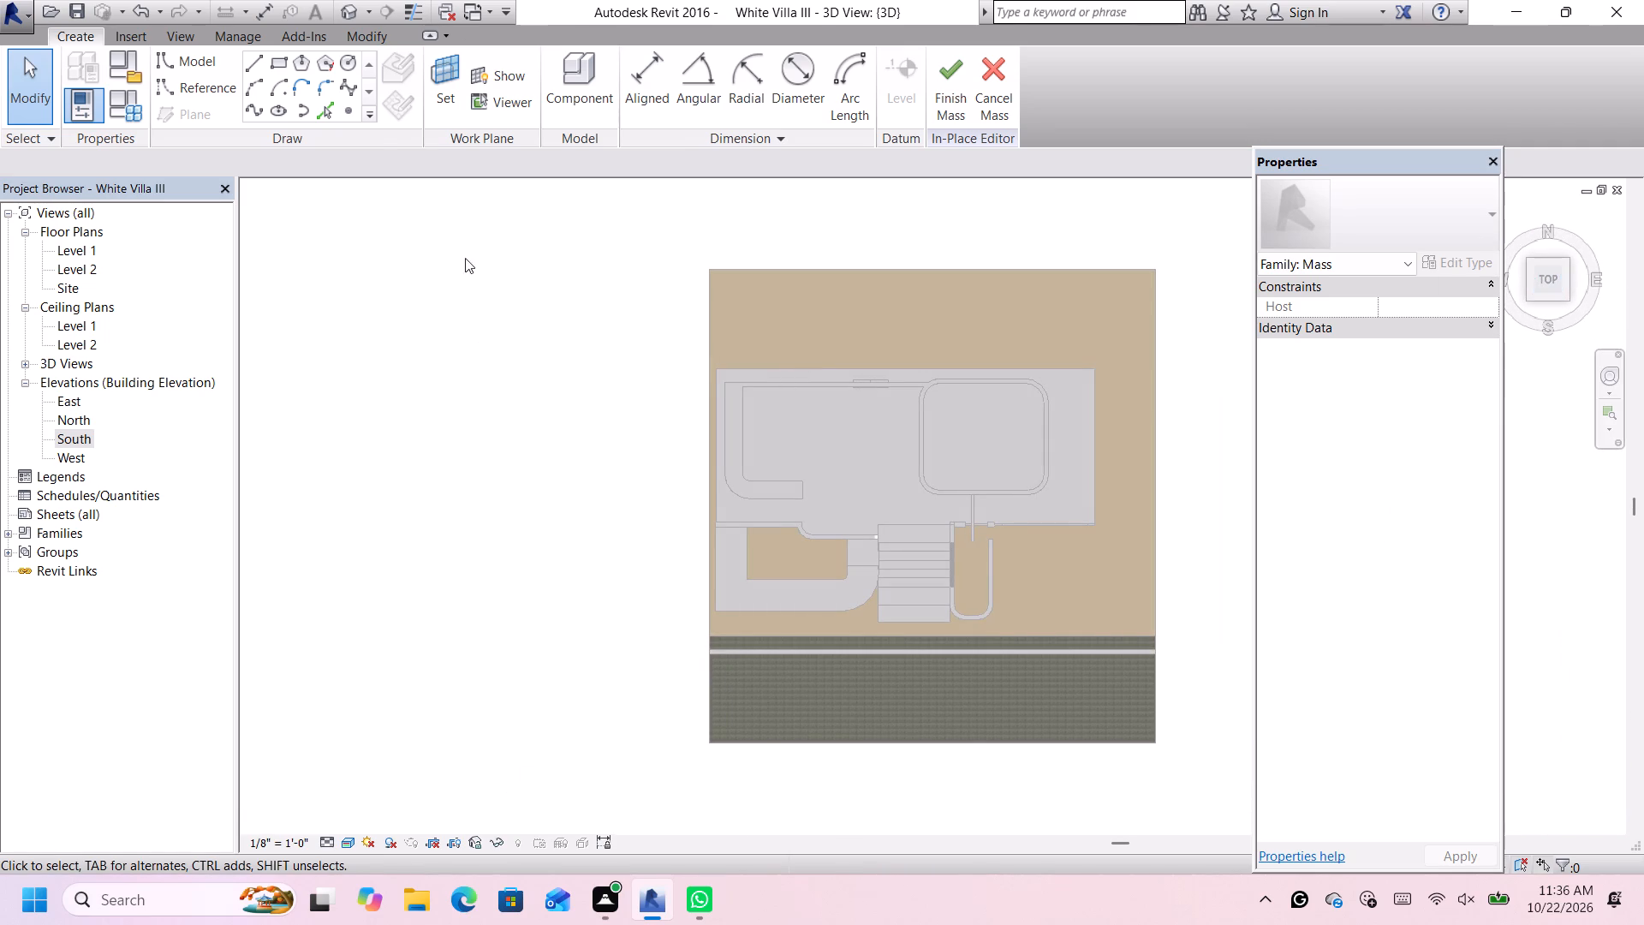
left_click(274, 61)
scroll(825, 636, "up", 4)
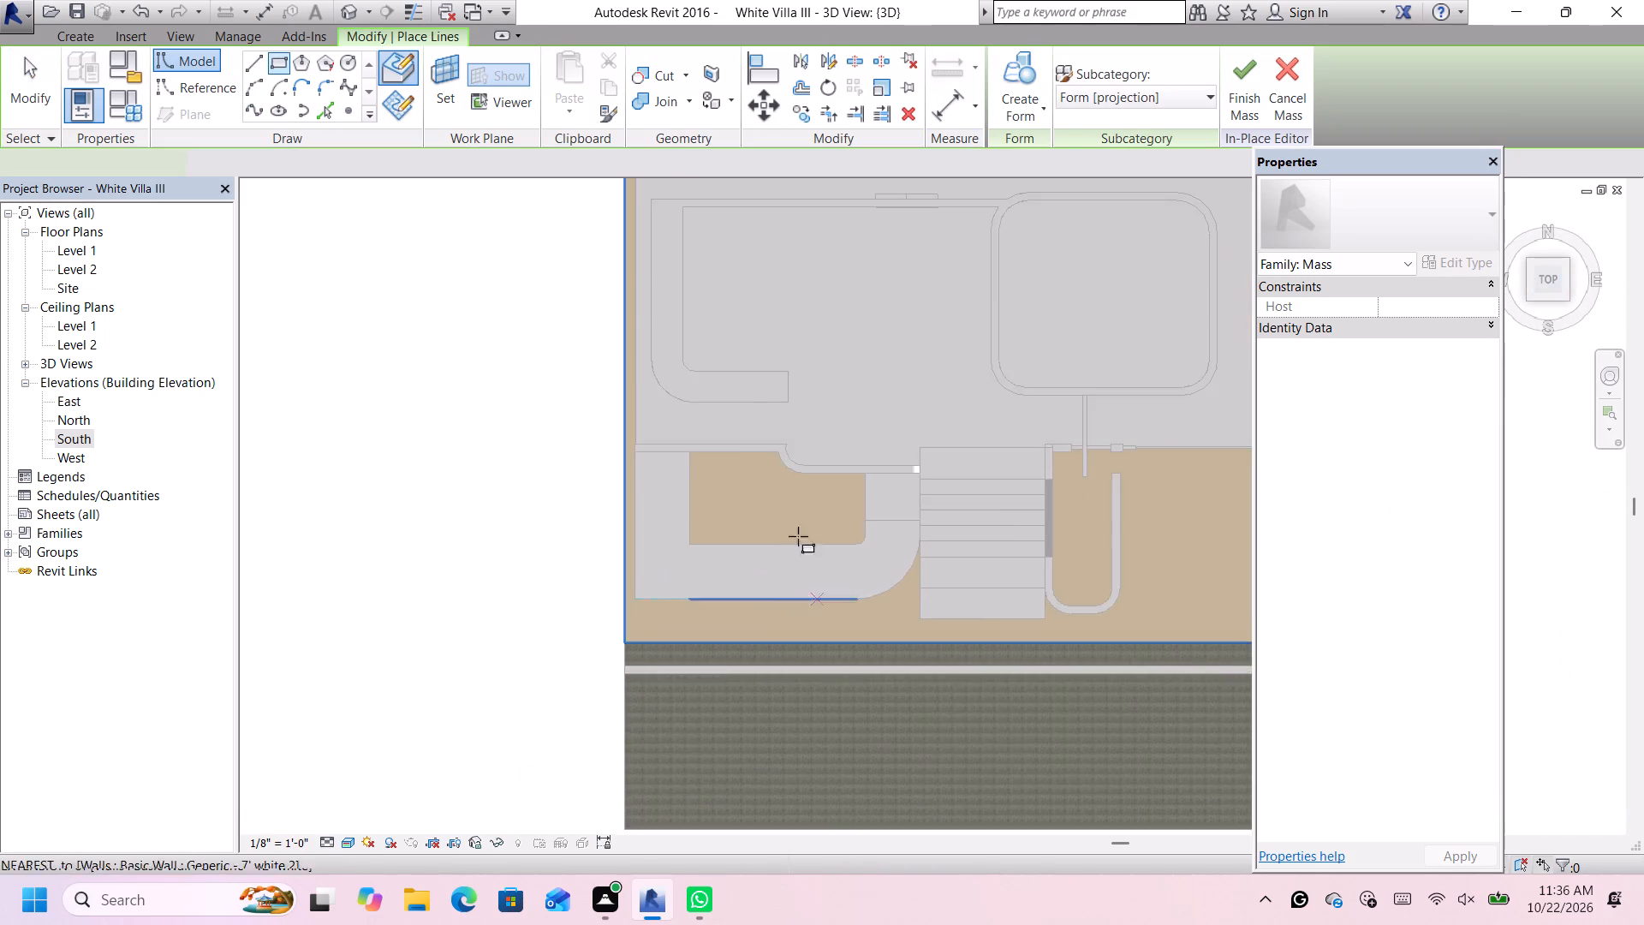
scroll(757, 398, "up", 4)
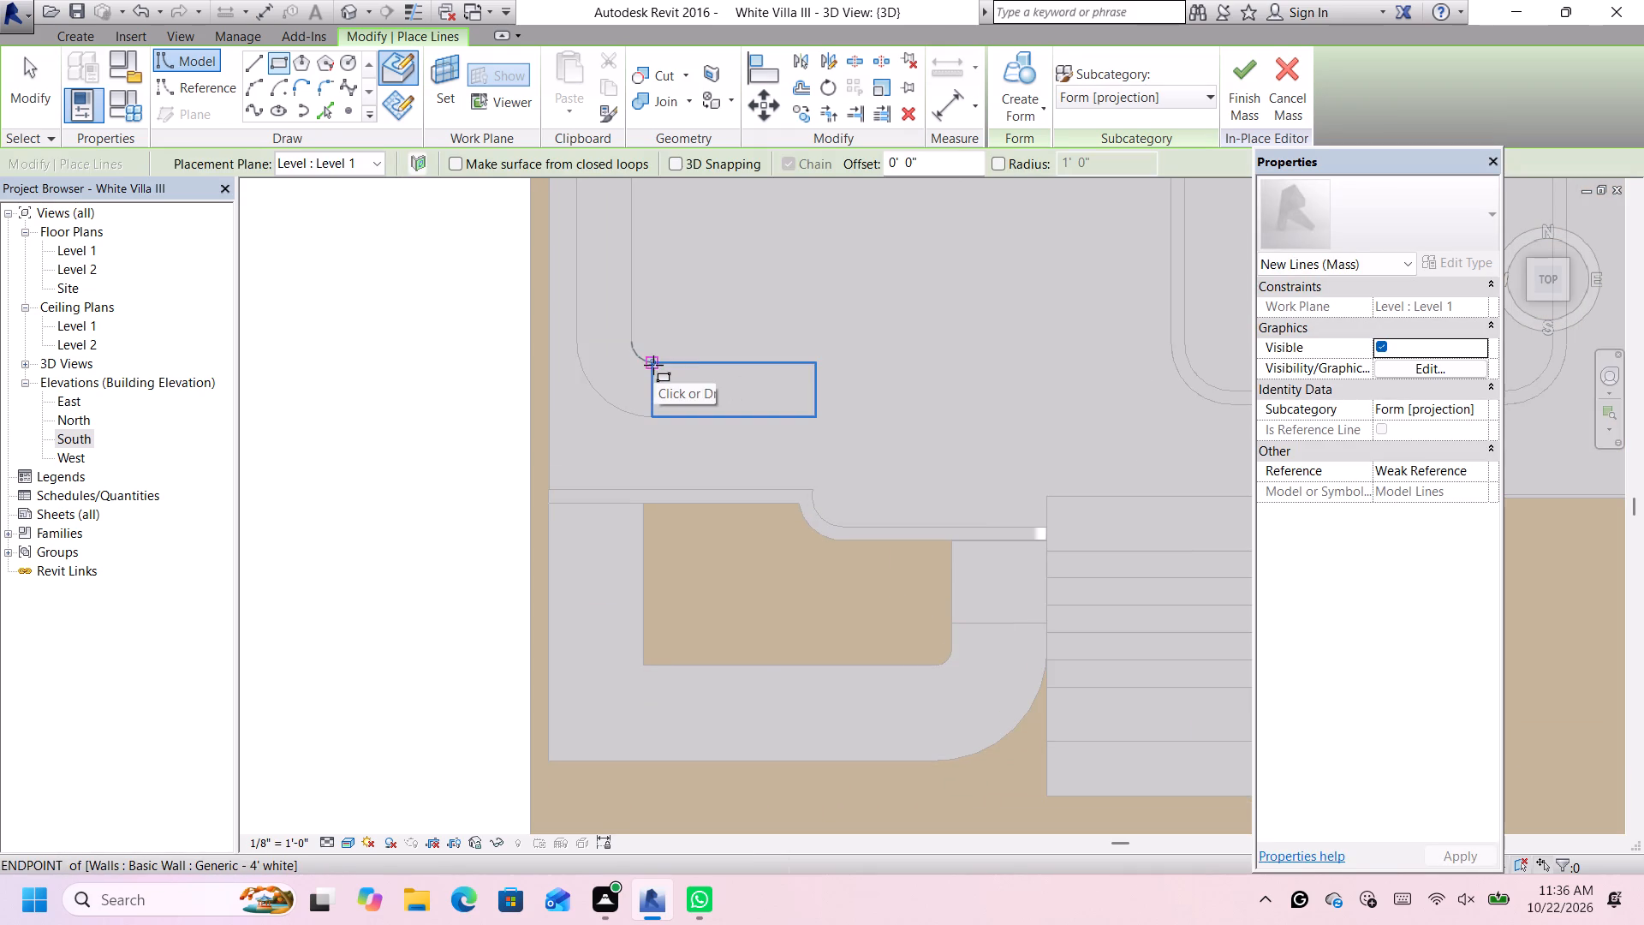
left_click(653, 365)
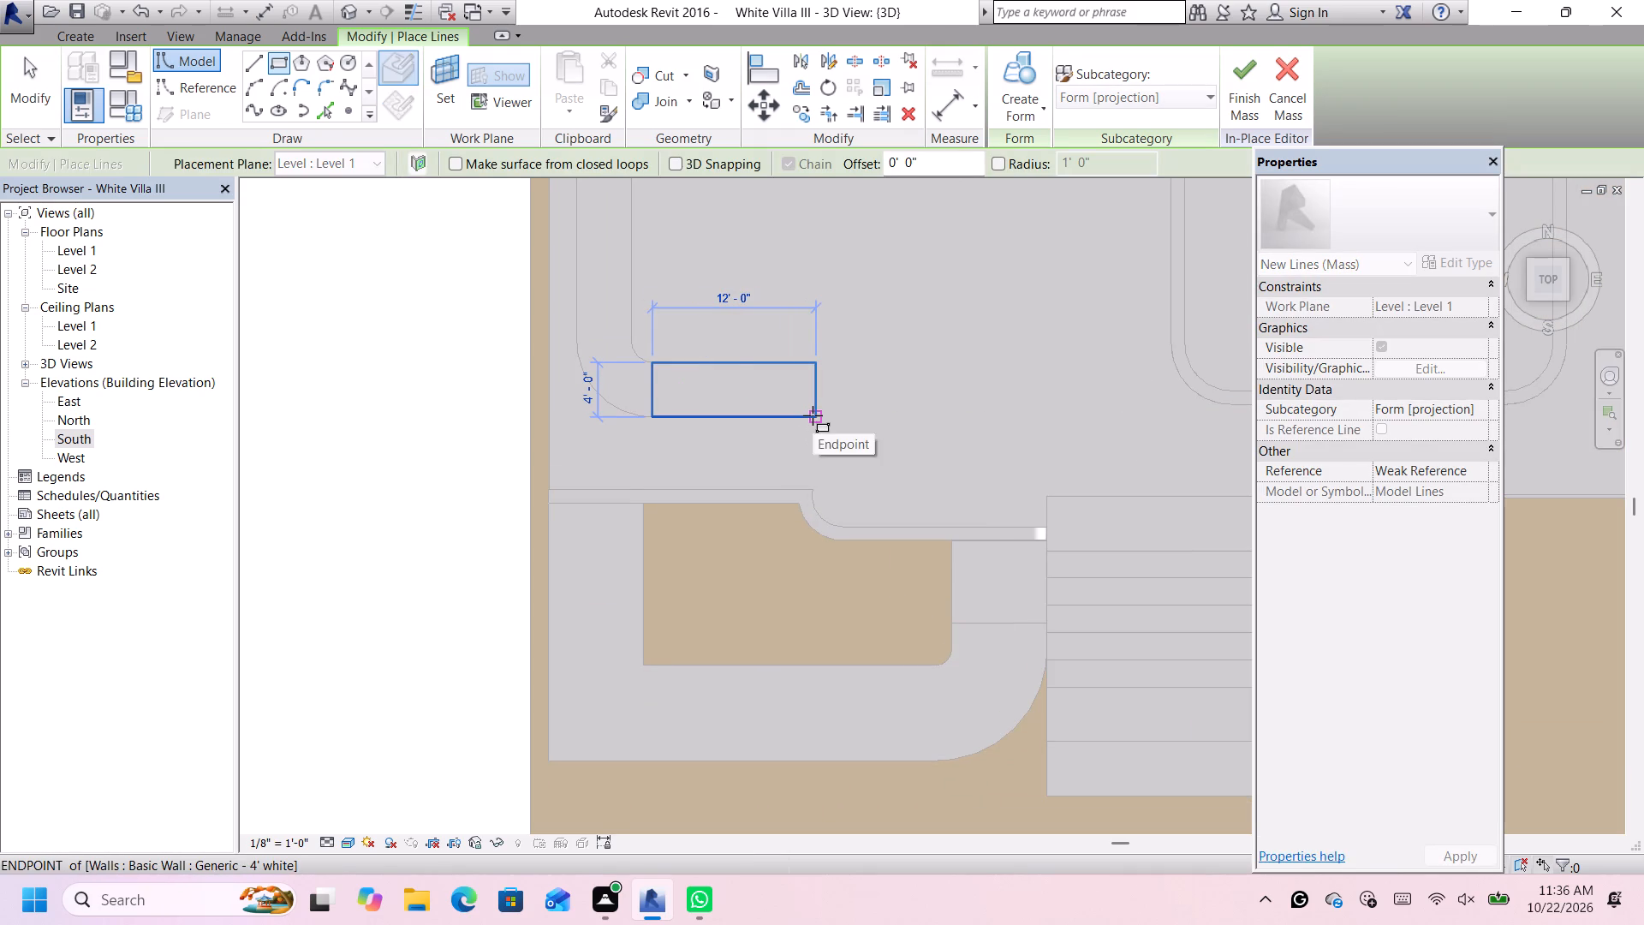
left_click(813, 415)
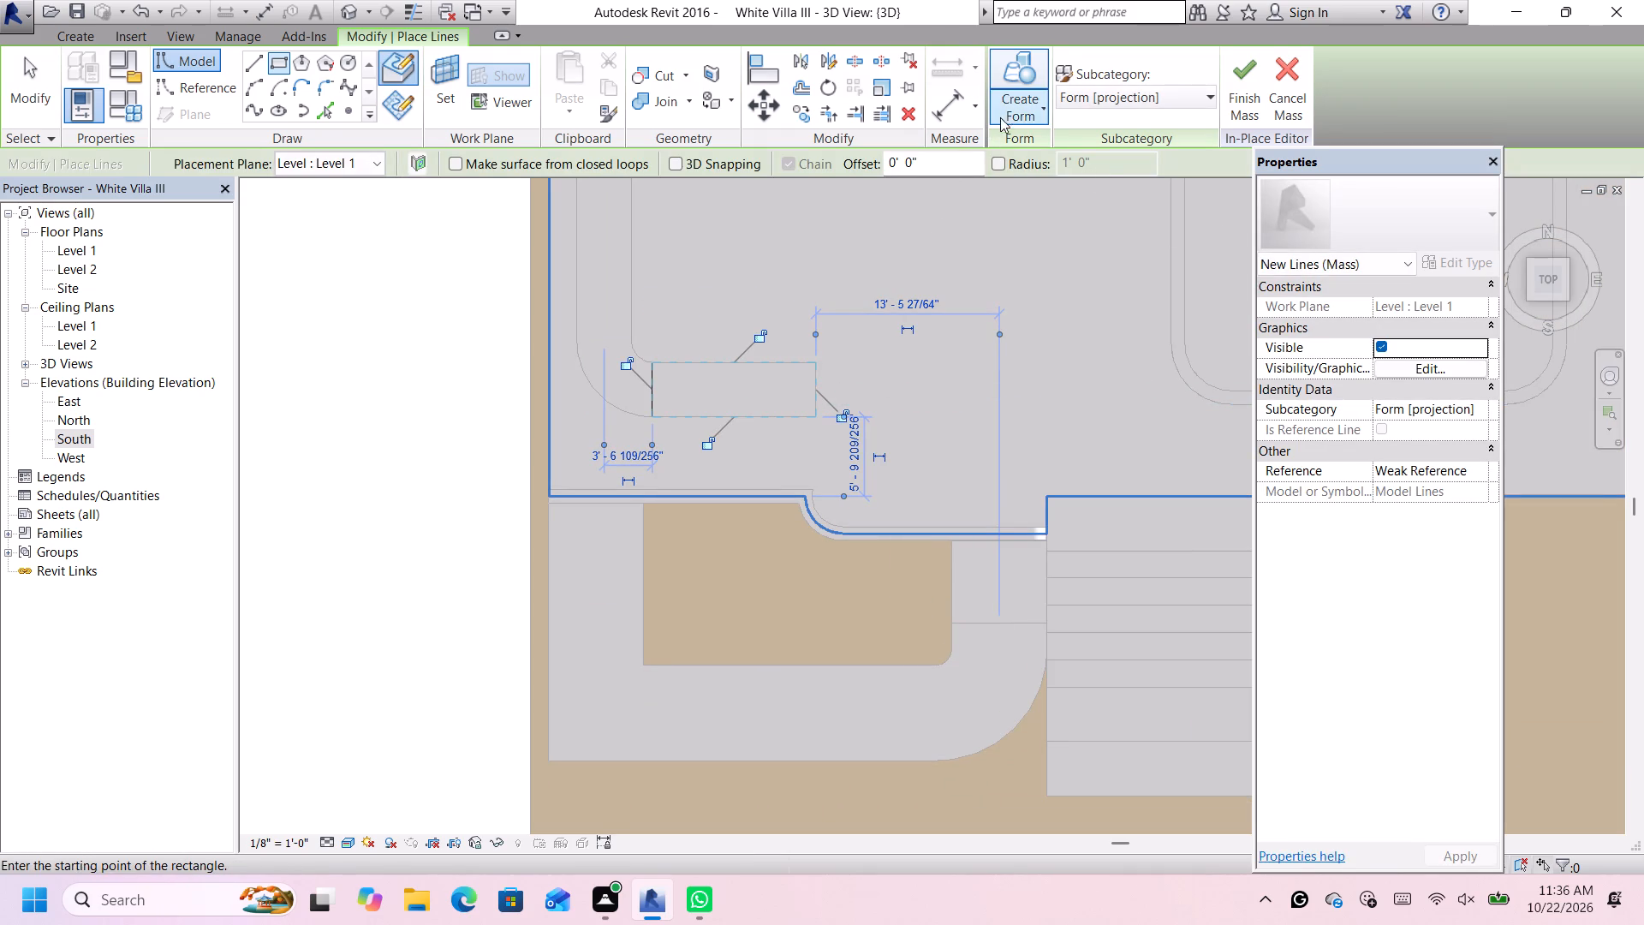
left_click(1012, 110)
left_click(1012, 142)
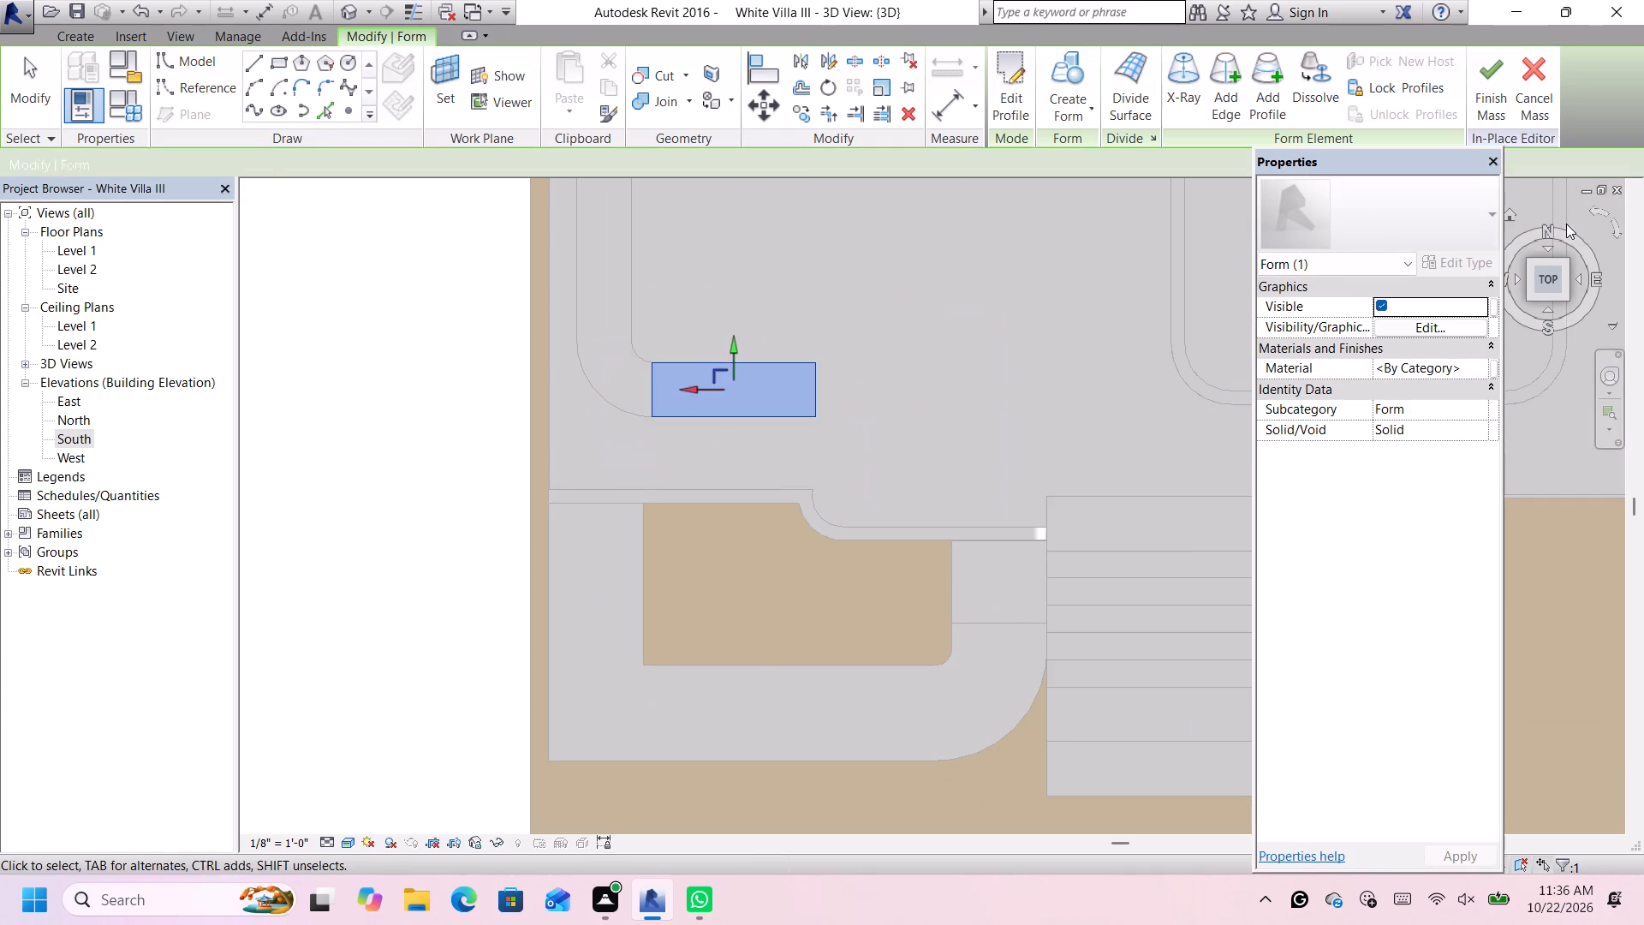
Pull the solid form's face down from the wall top to the wall's base, making the form about 12' high.
left_click(1531, 296)
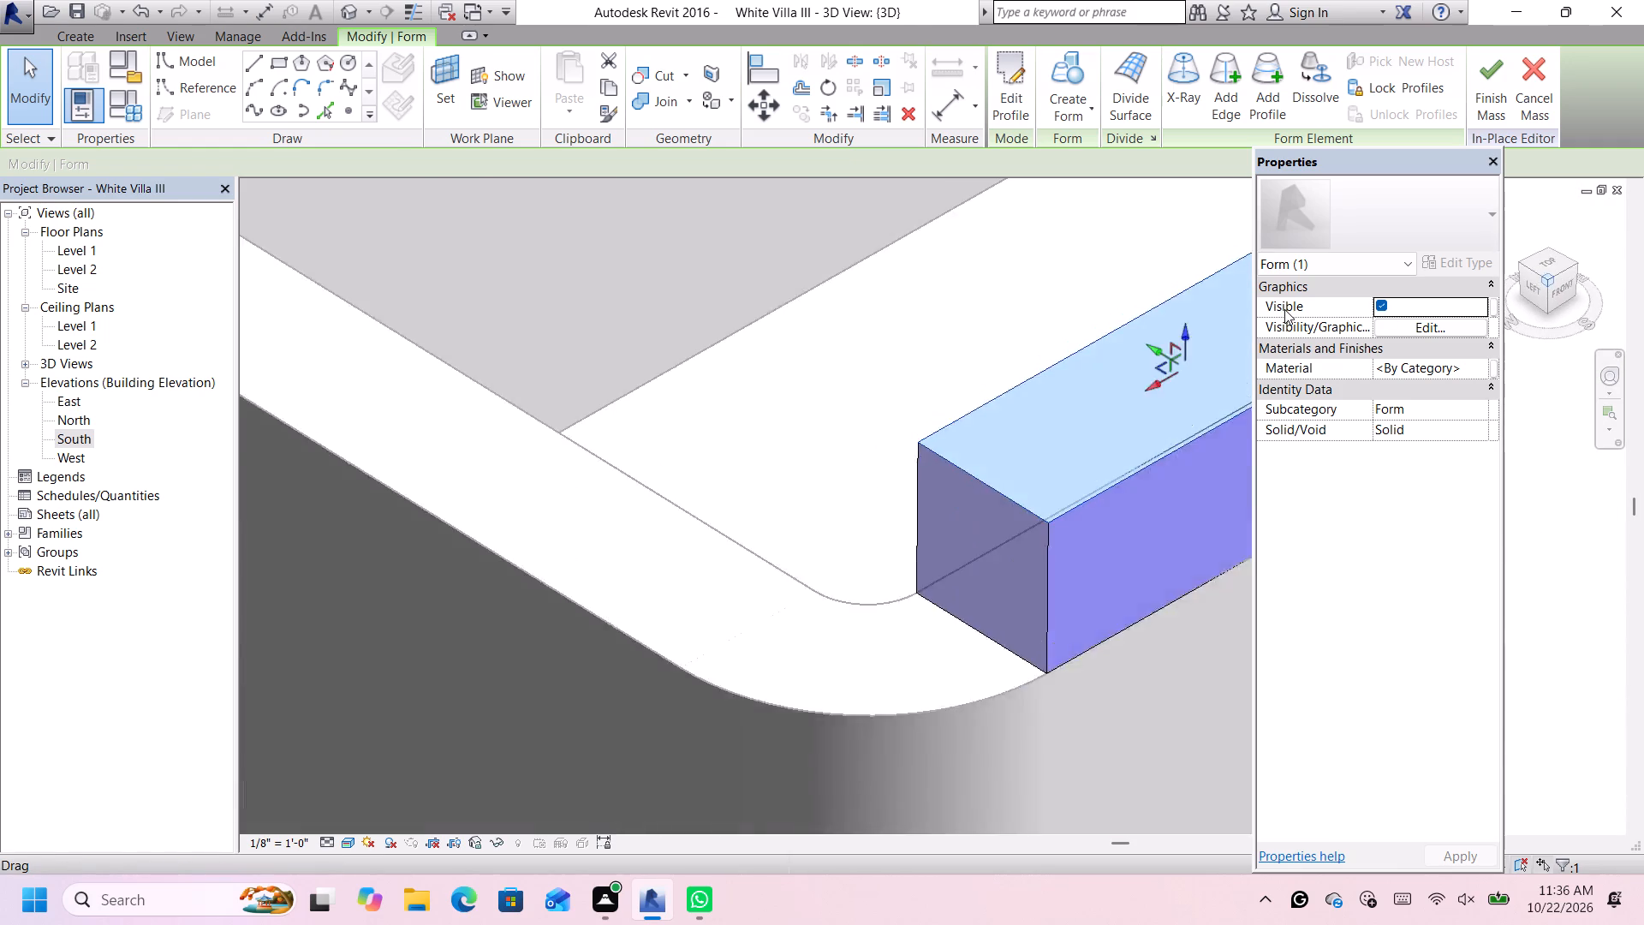
scroll(1259, 291, "down", 6)
scroll(933, 419, "down", 11)
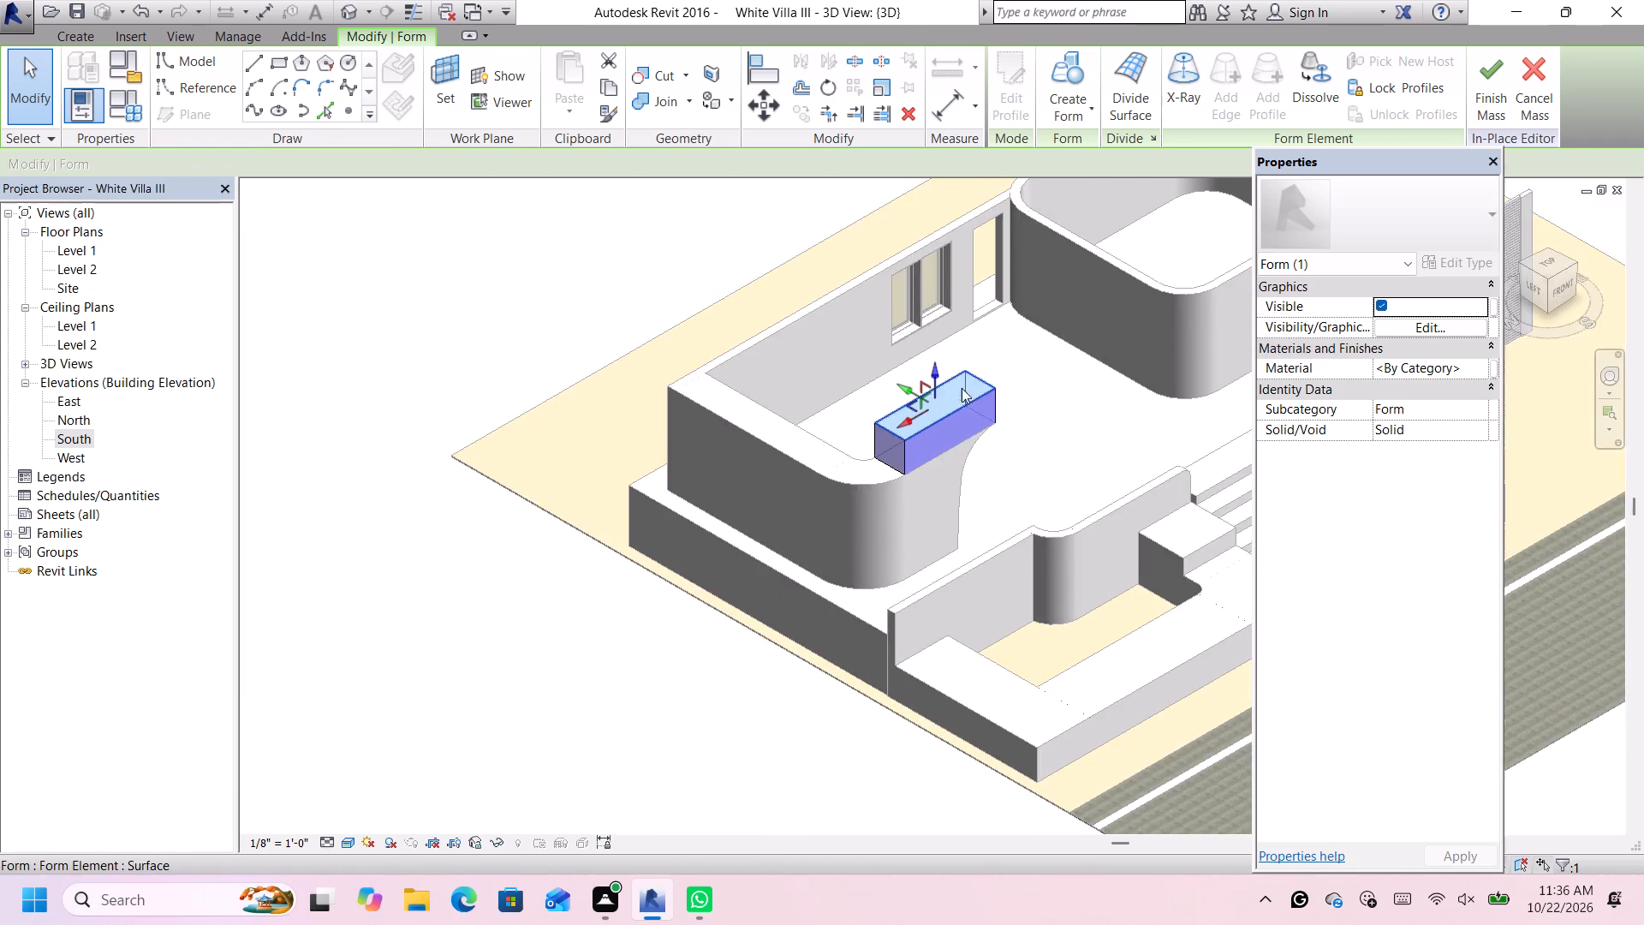
scroll(972, 413, "up", 5)
left_click_drag(896, 359, 902, 389)
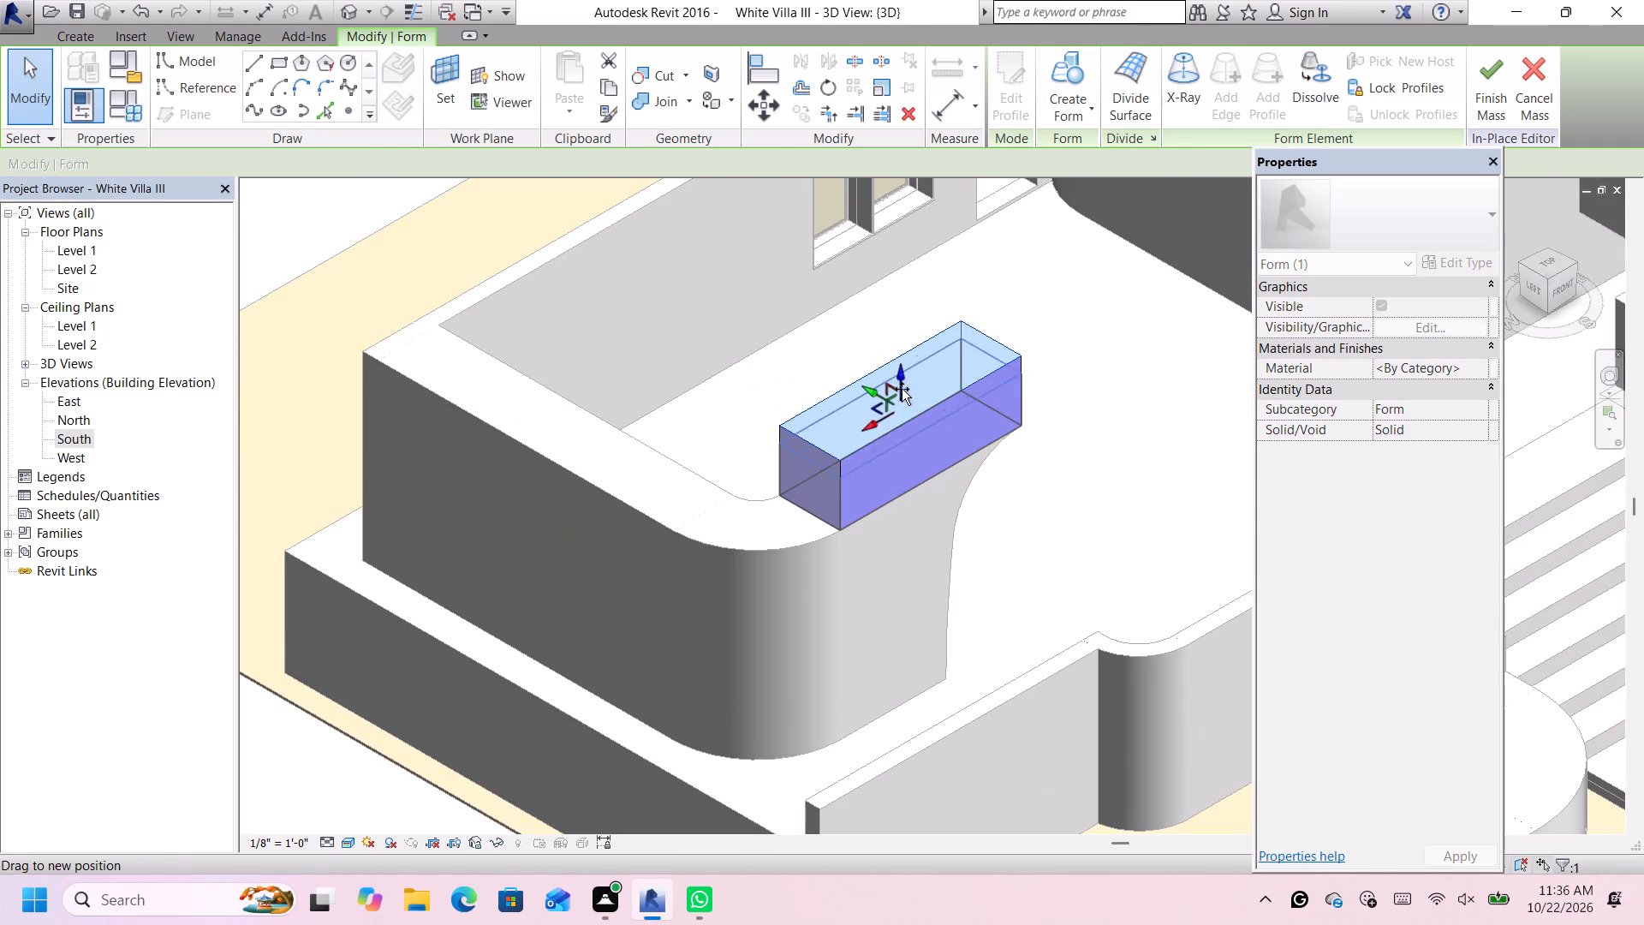
left_click_drag(902, 389, 891, 638)
scroll(1007, 490, "up", 4)
scroll(1007, 490, "down", 5)
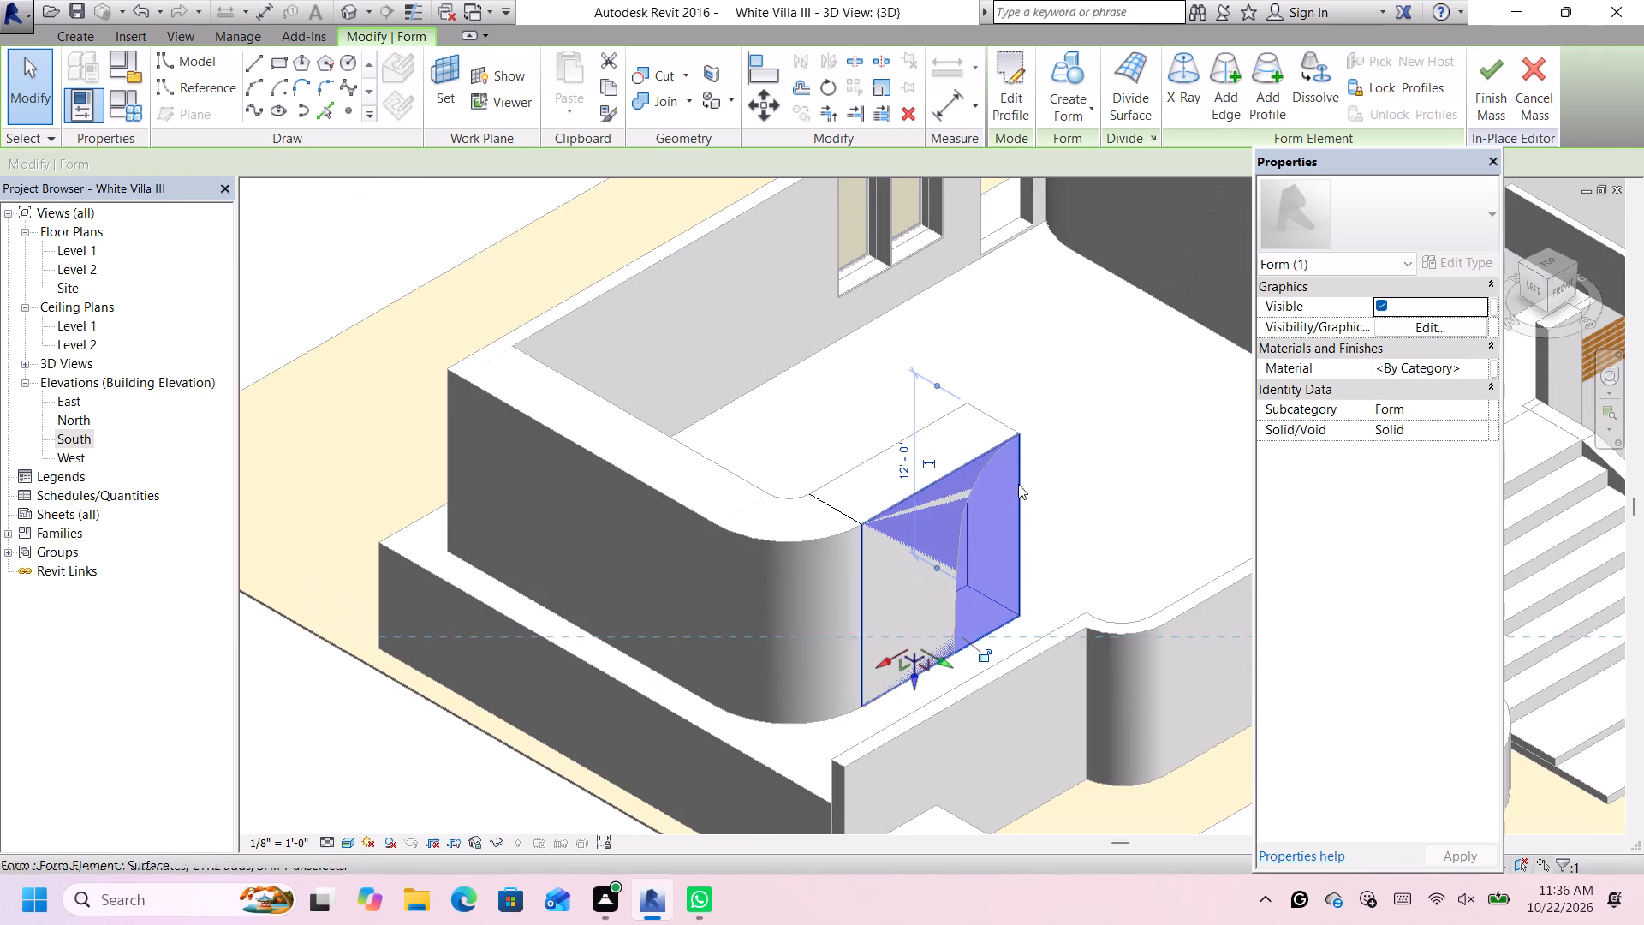
Examine in 3D how the solid form overlaps the wall segment's curved end, dismissing the interrupting notification card.
middle_click_drag(1027, 481, 993, 471)
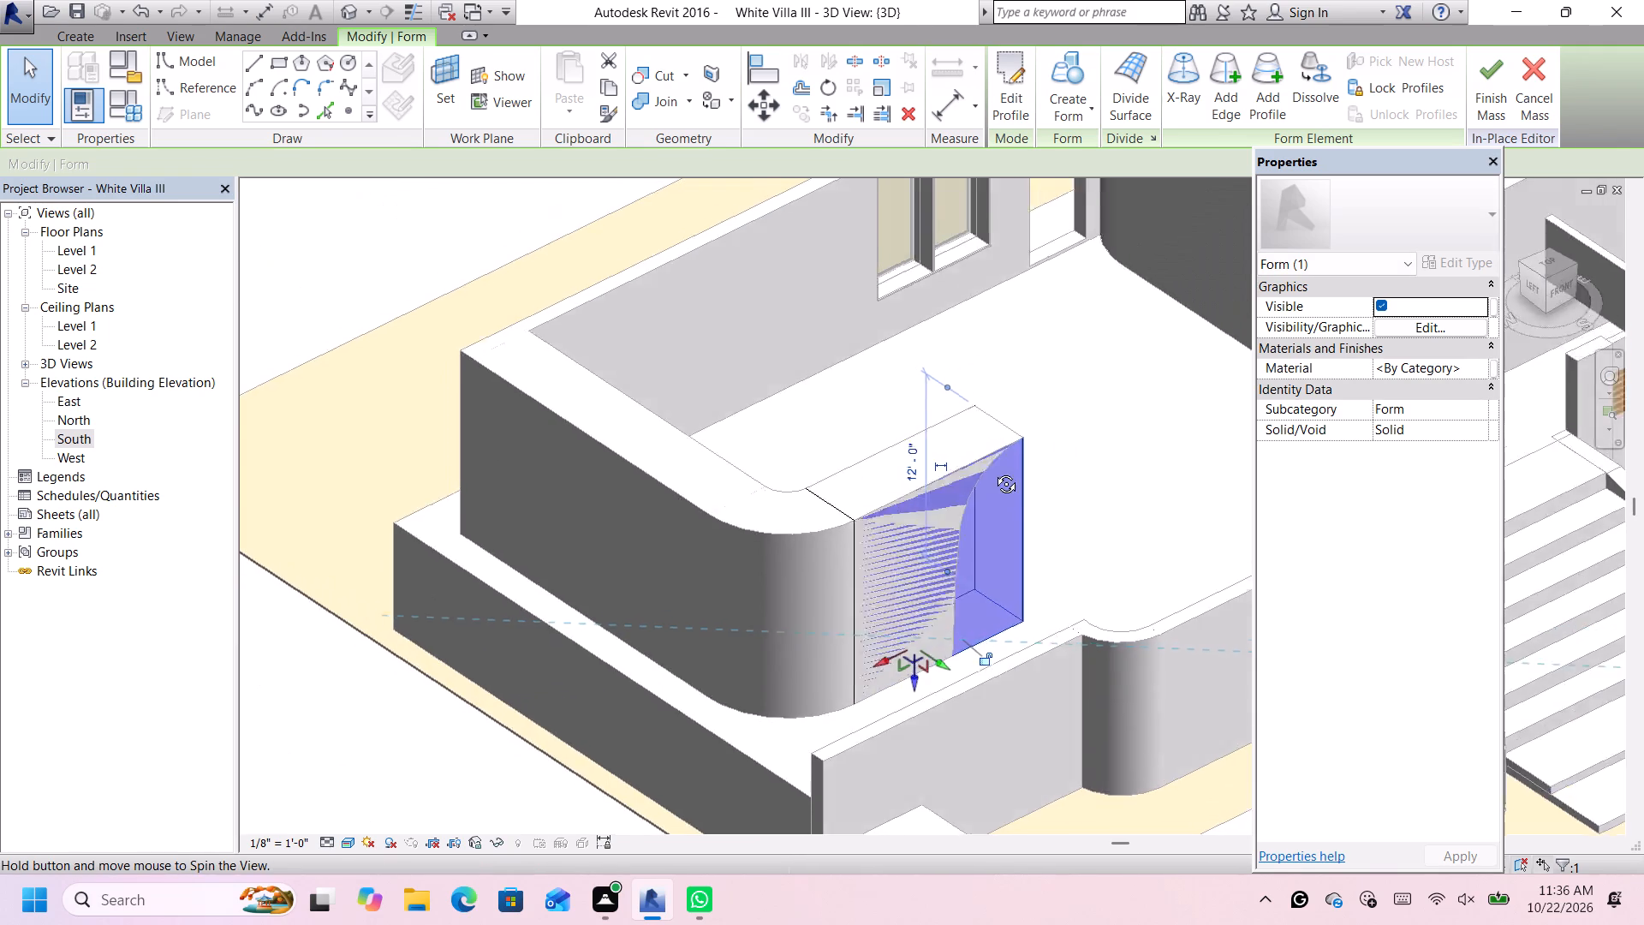
middle_click_drag(993, 471, 857, 384)
scroll(956, 491, "up", 3)
scroll(980, 506, "down", 6)
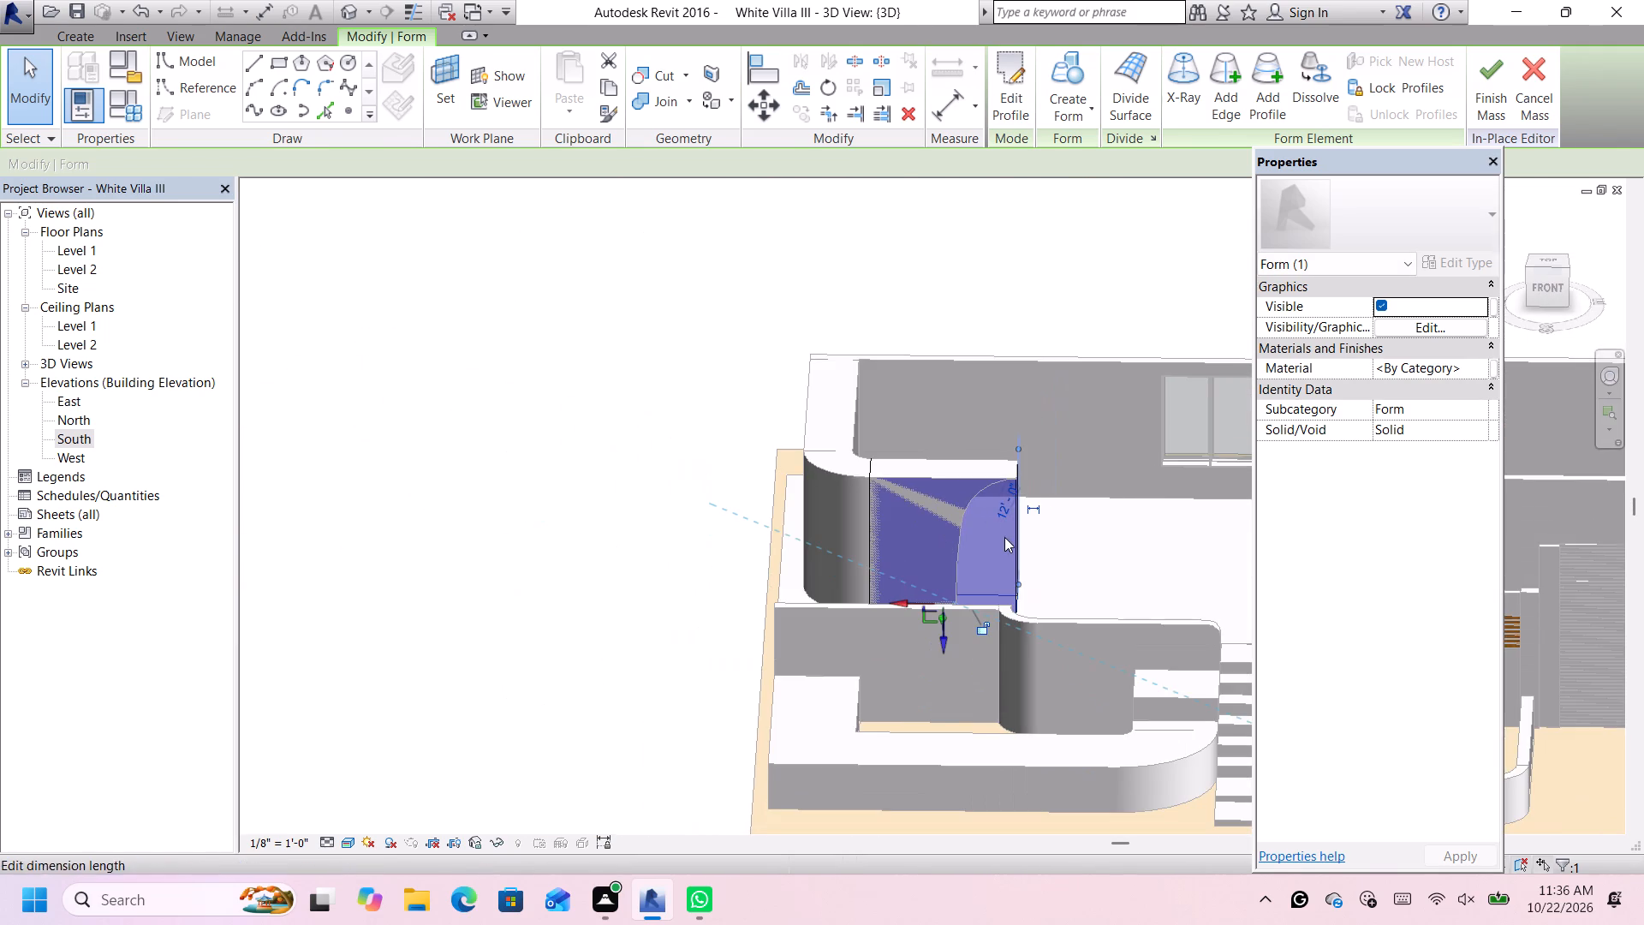
middle_click_drag(1004, 537, 968, 442)
middle_click(968, 442, "shift")
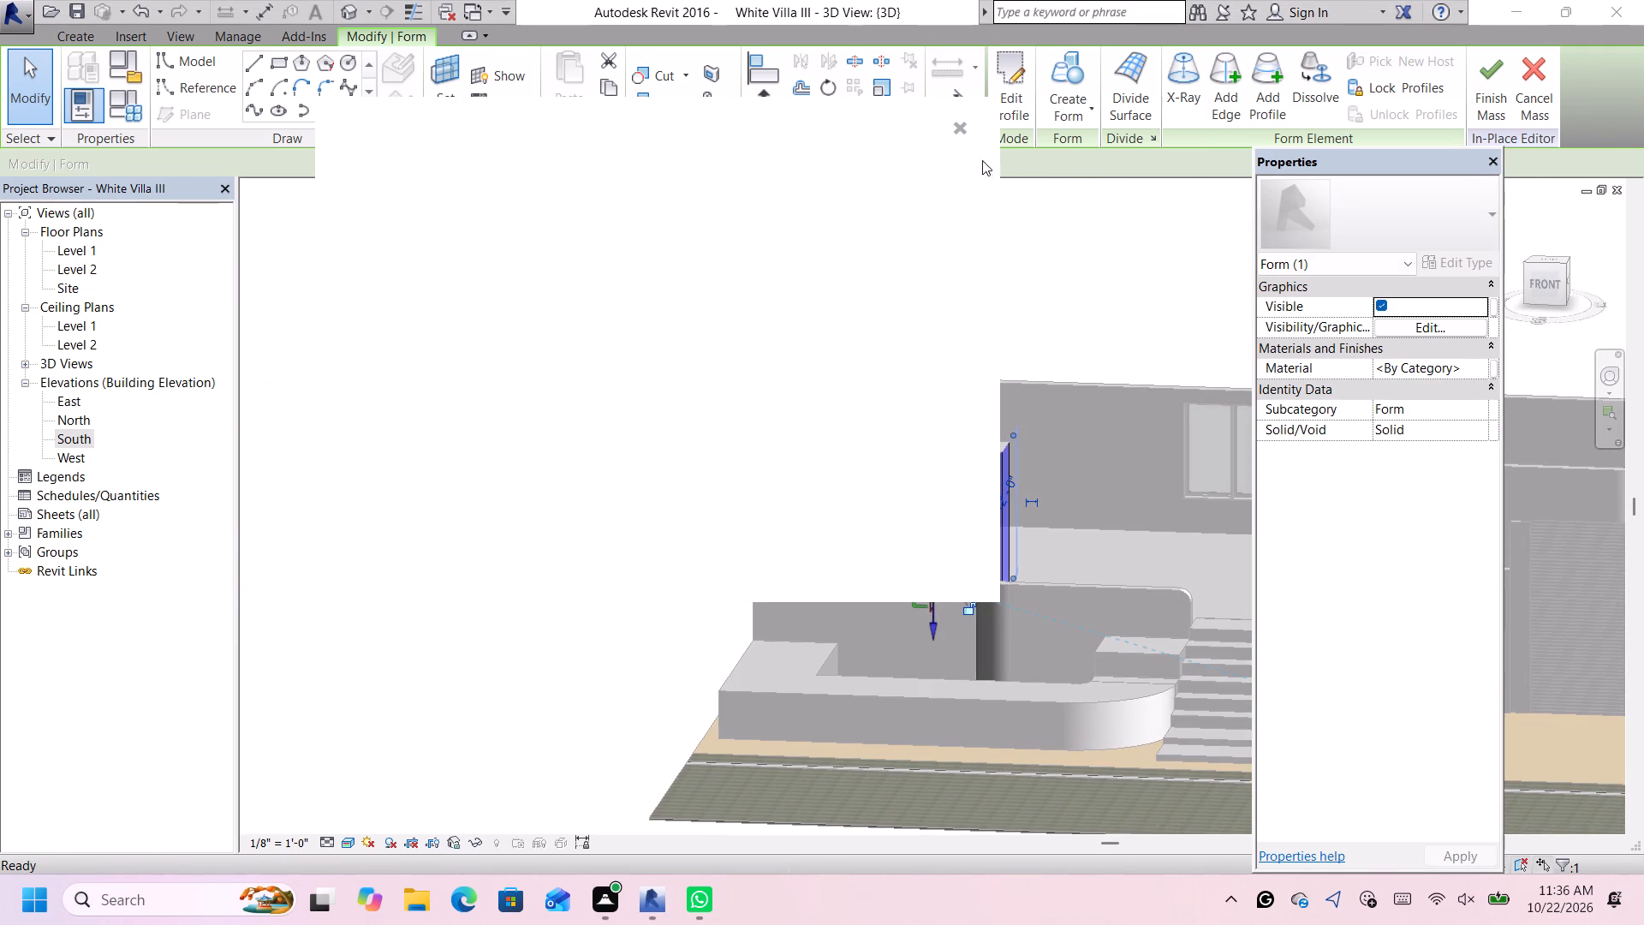
left_click(950, 122)
left_click(959, 131)
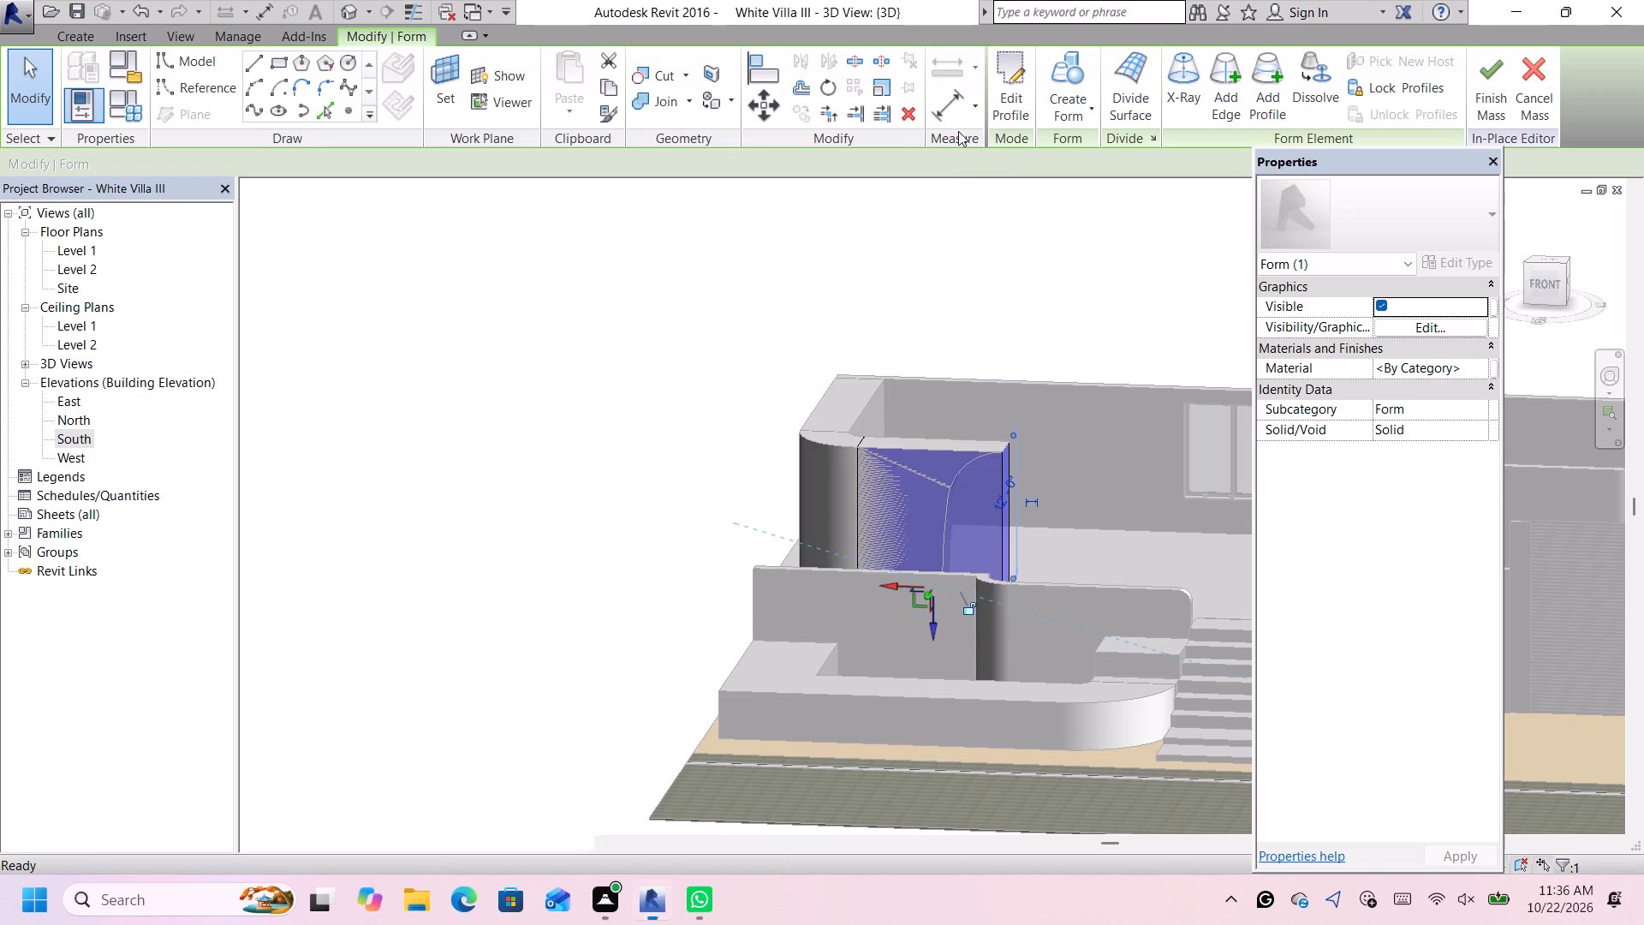
scroll(1017, 403, "up", 2)
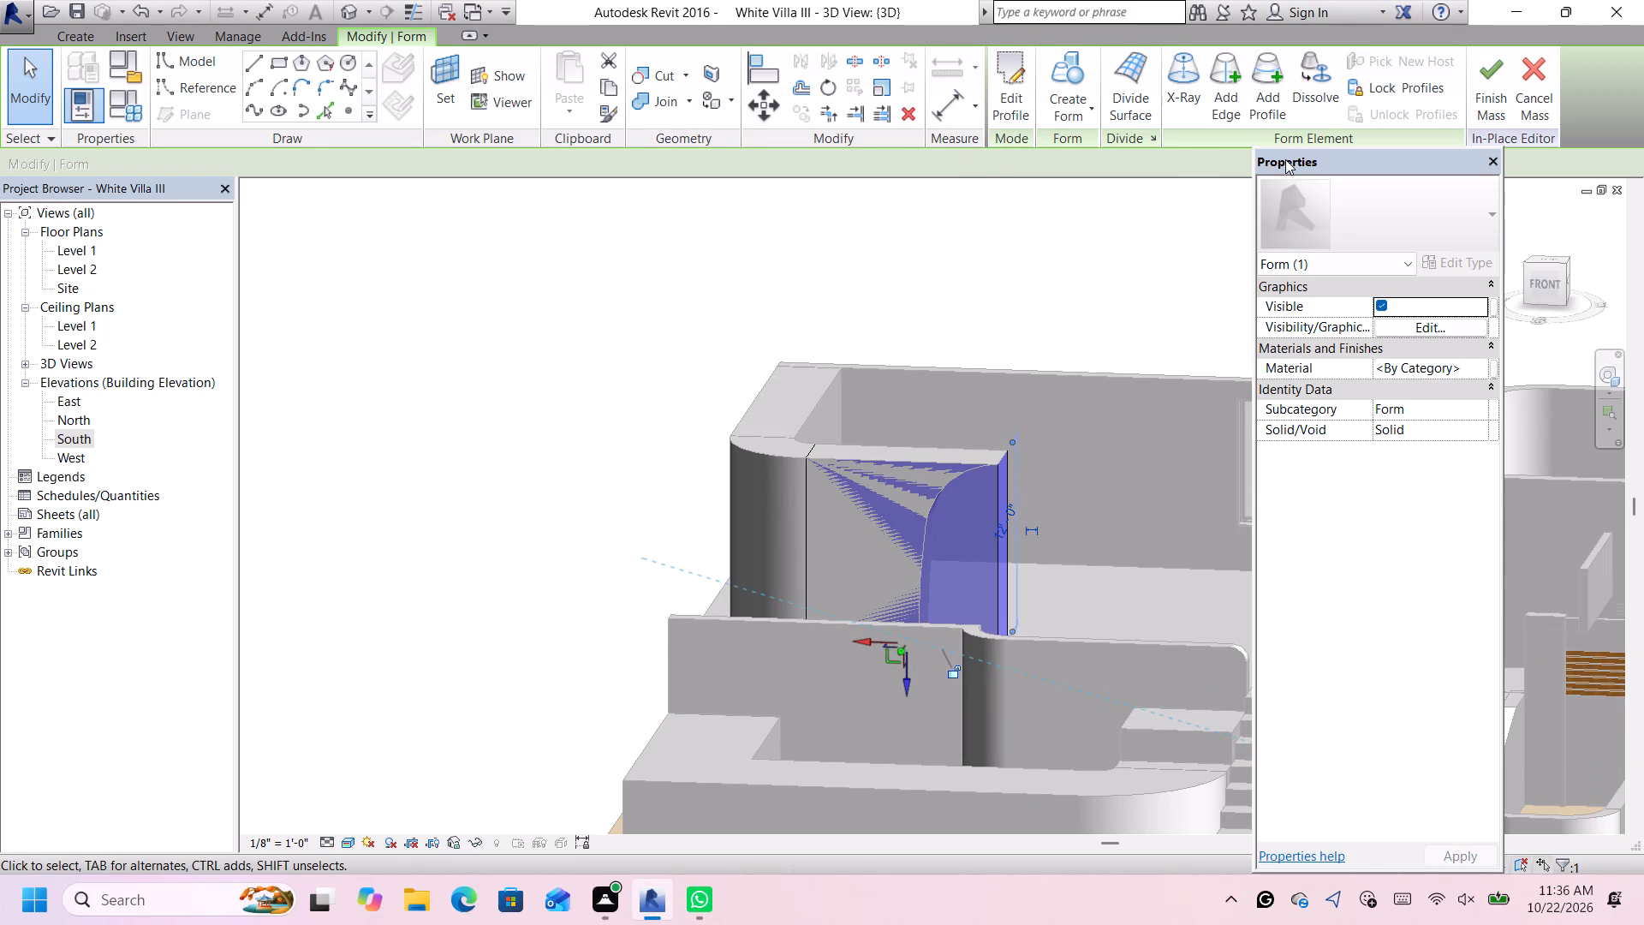
scroll(1233, 183, "down", 1)
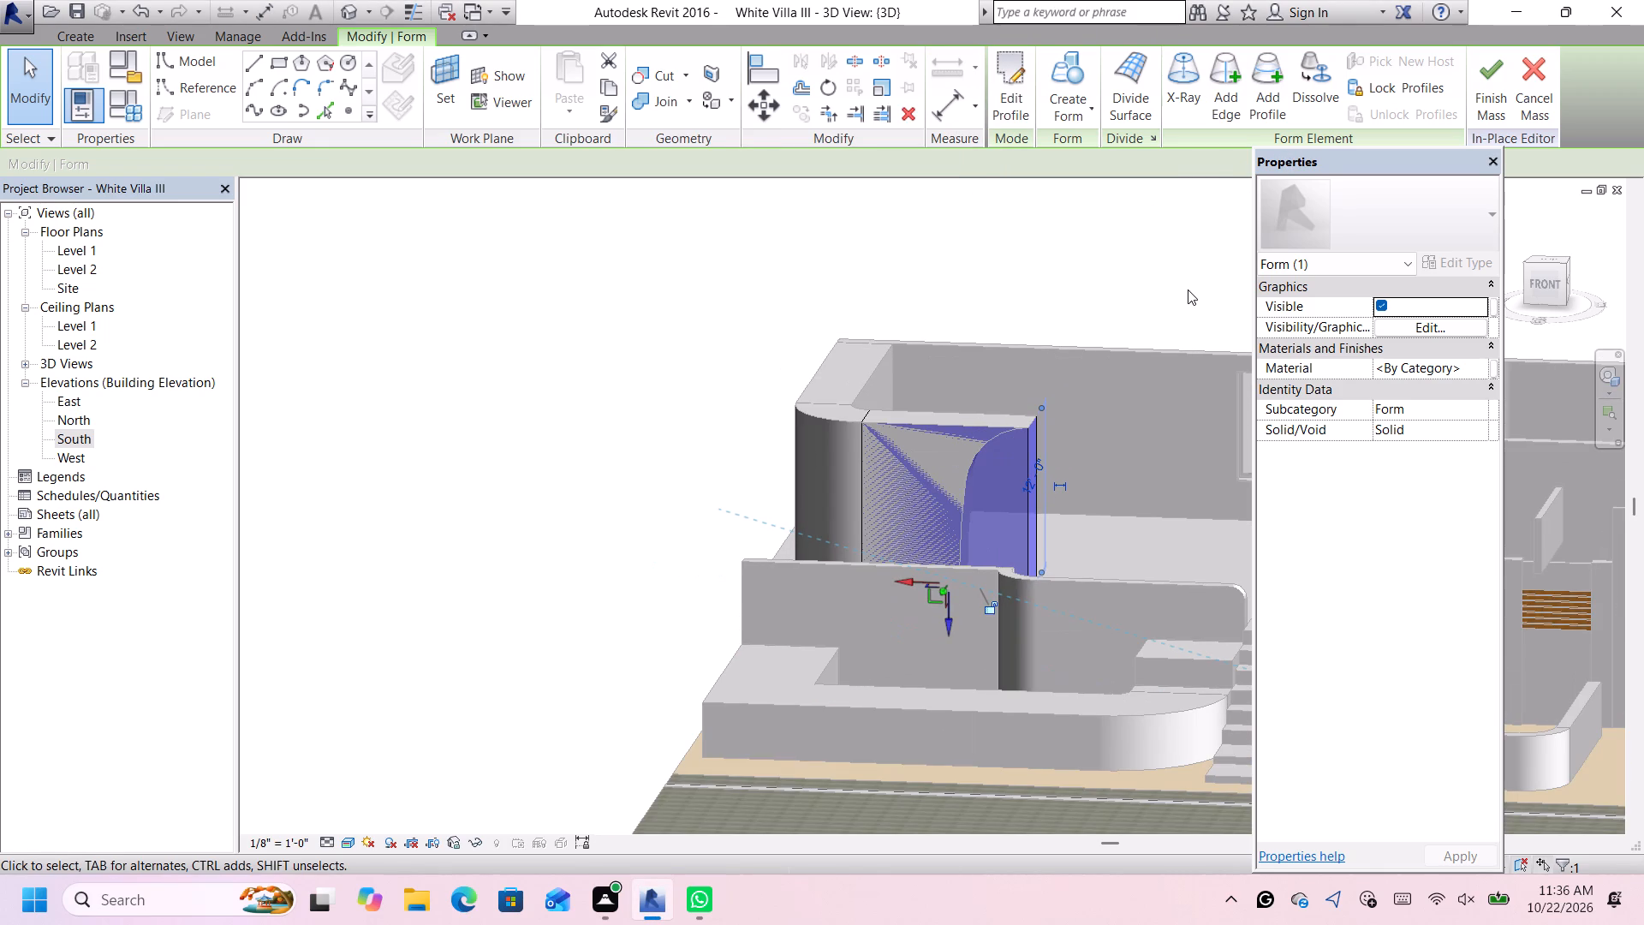
middle_click(1188, 289)
middle_click(1188, 289)
middle_click(1188, 289)
middle_click_drag(1188, 292, 1197, 347, "shift")
middle_click_drag(1200, 370, 1206, 409, "shift")
scroll(590, 226, "up", 1)
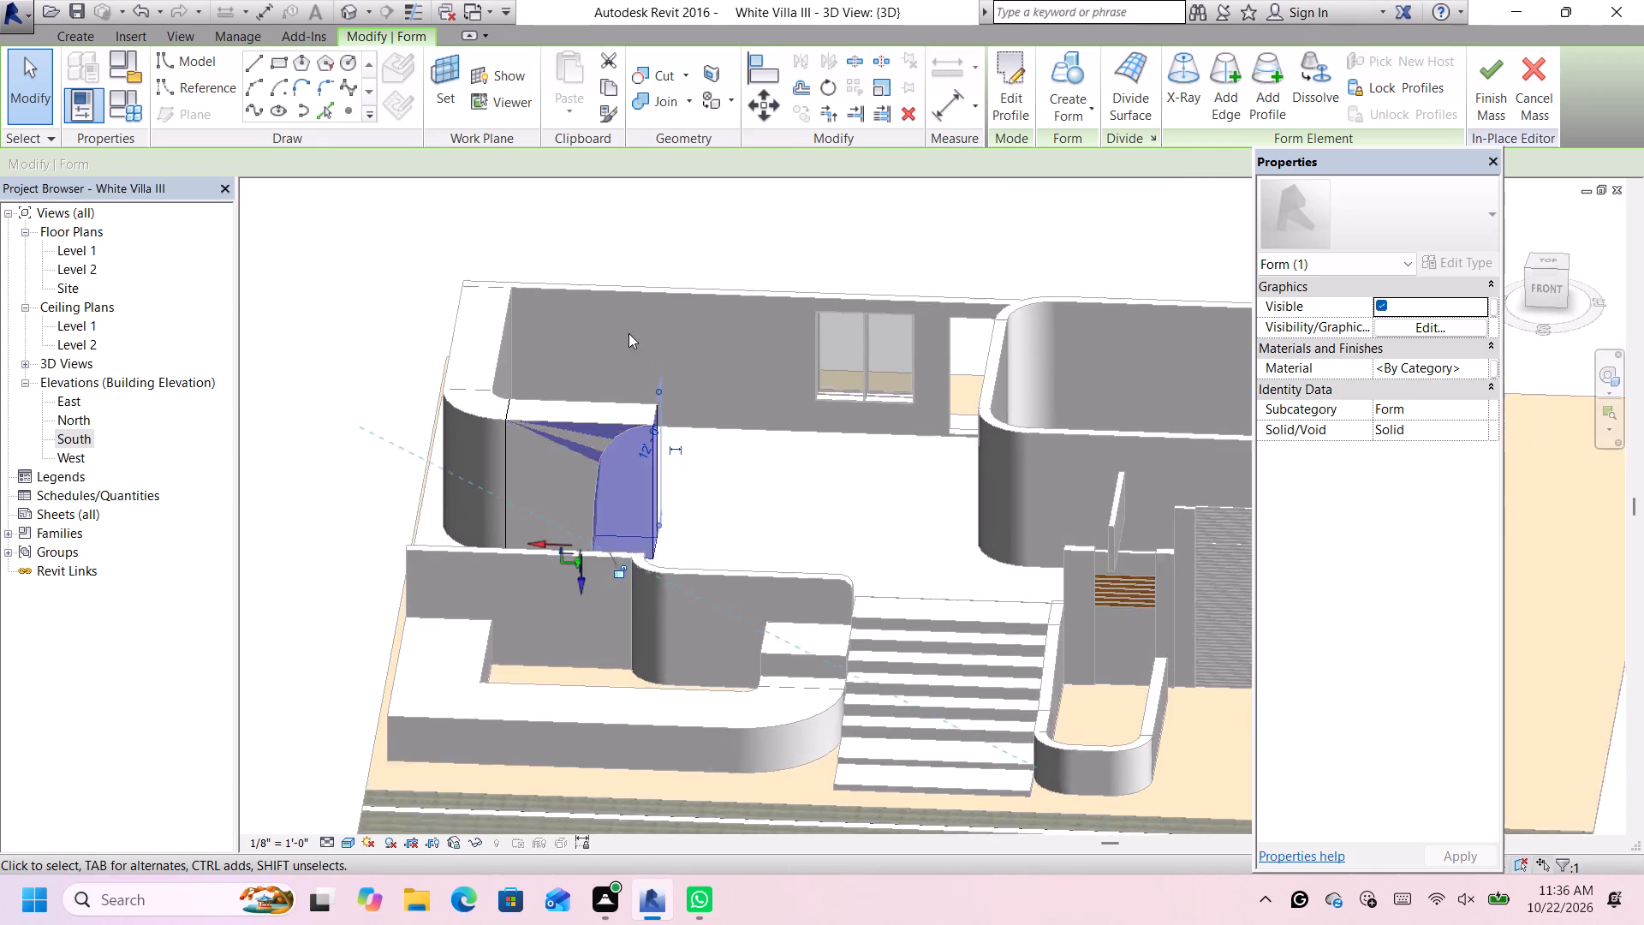
scroll(628, 333, "up", 2)
scroll(647, 419, "up", 2)
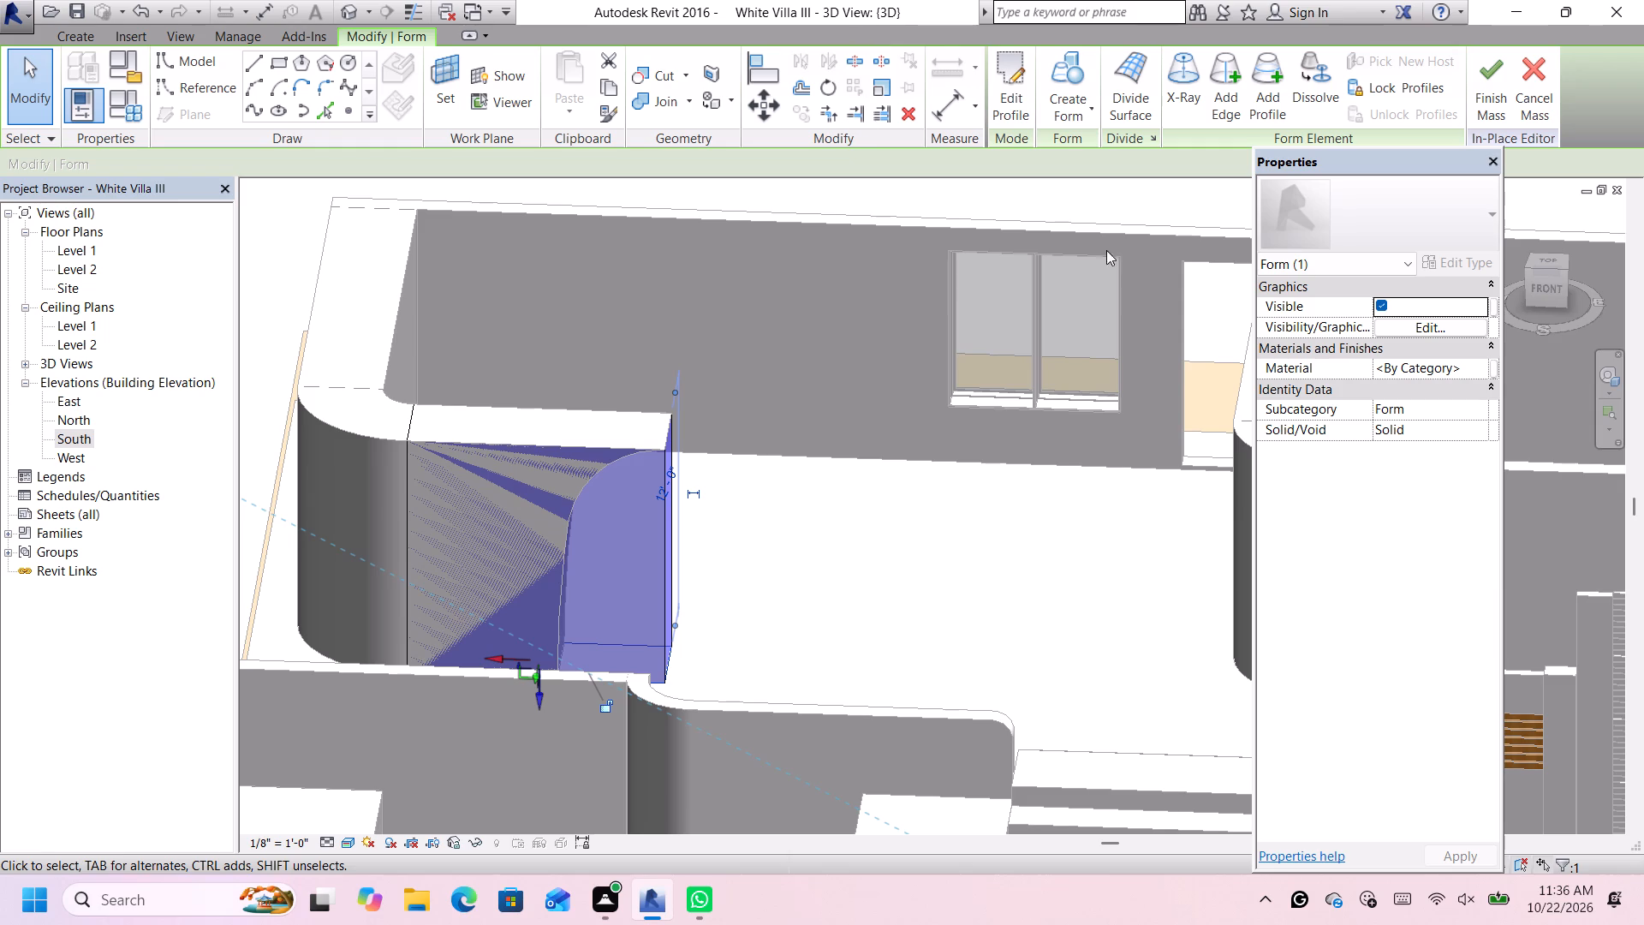
scroll(626, 624, "down", 2)
scroll(613, 620, "up", 1)
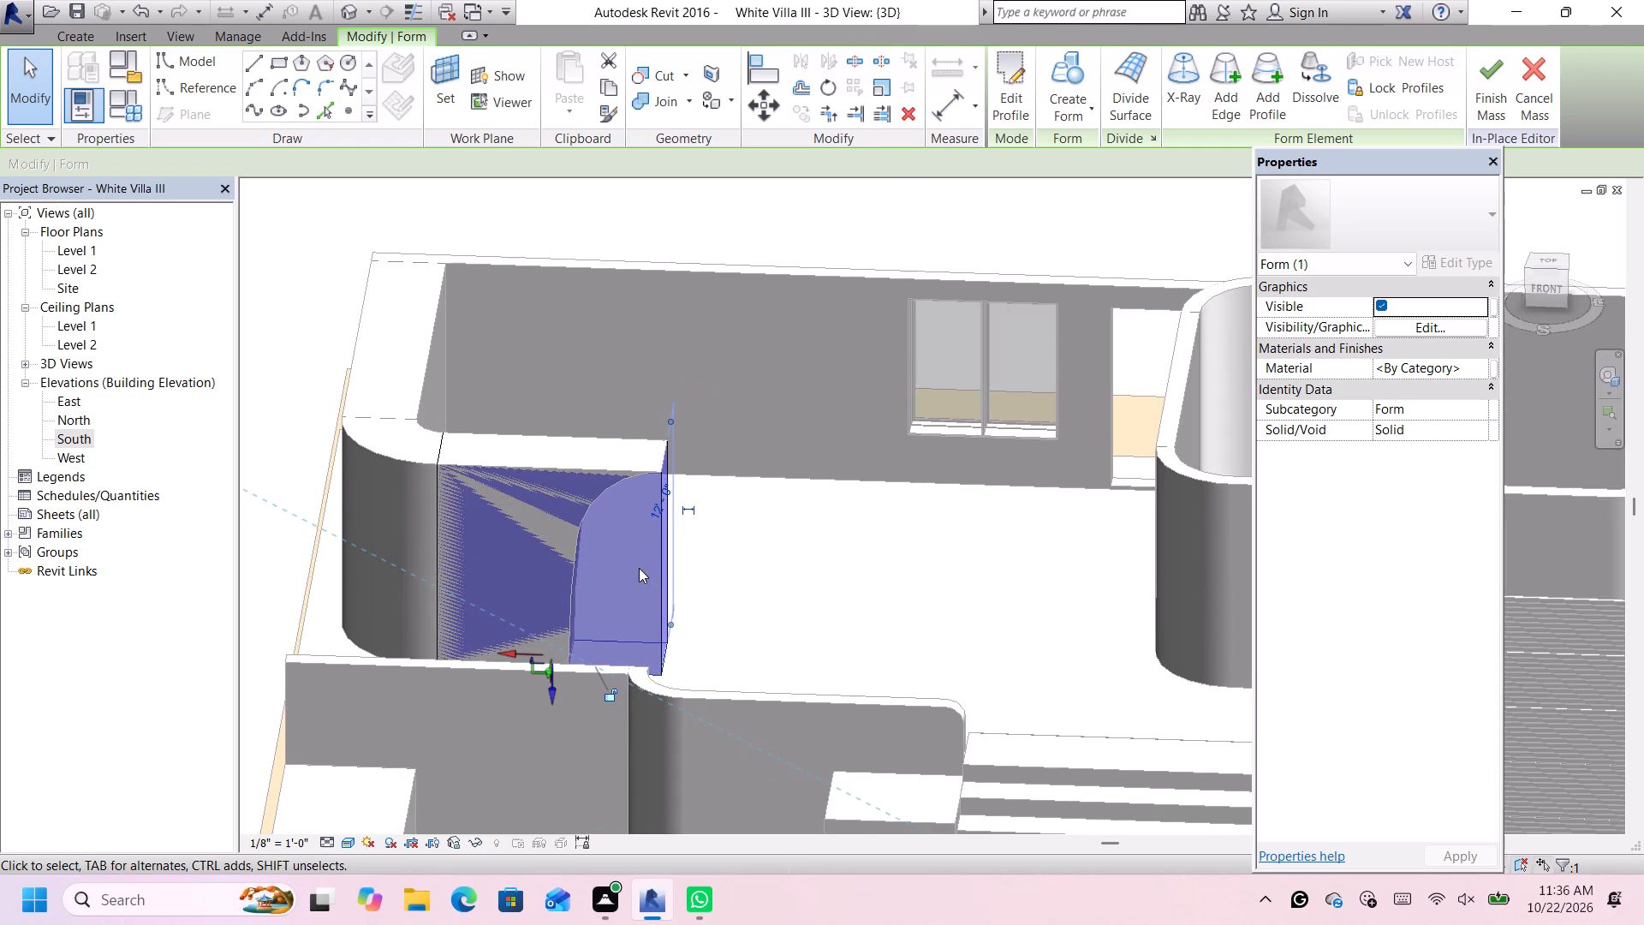
middle_click_drag(639, 568, 649, 558)
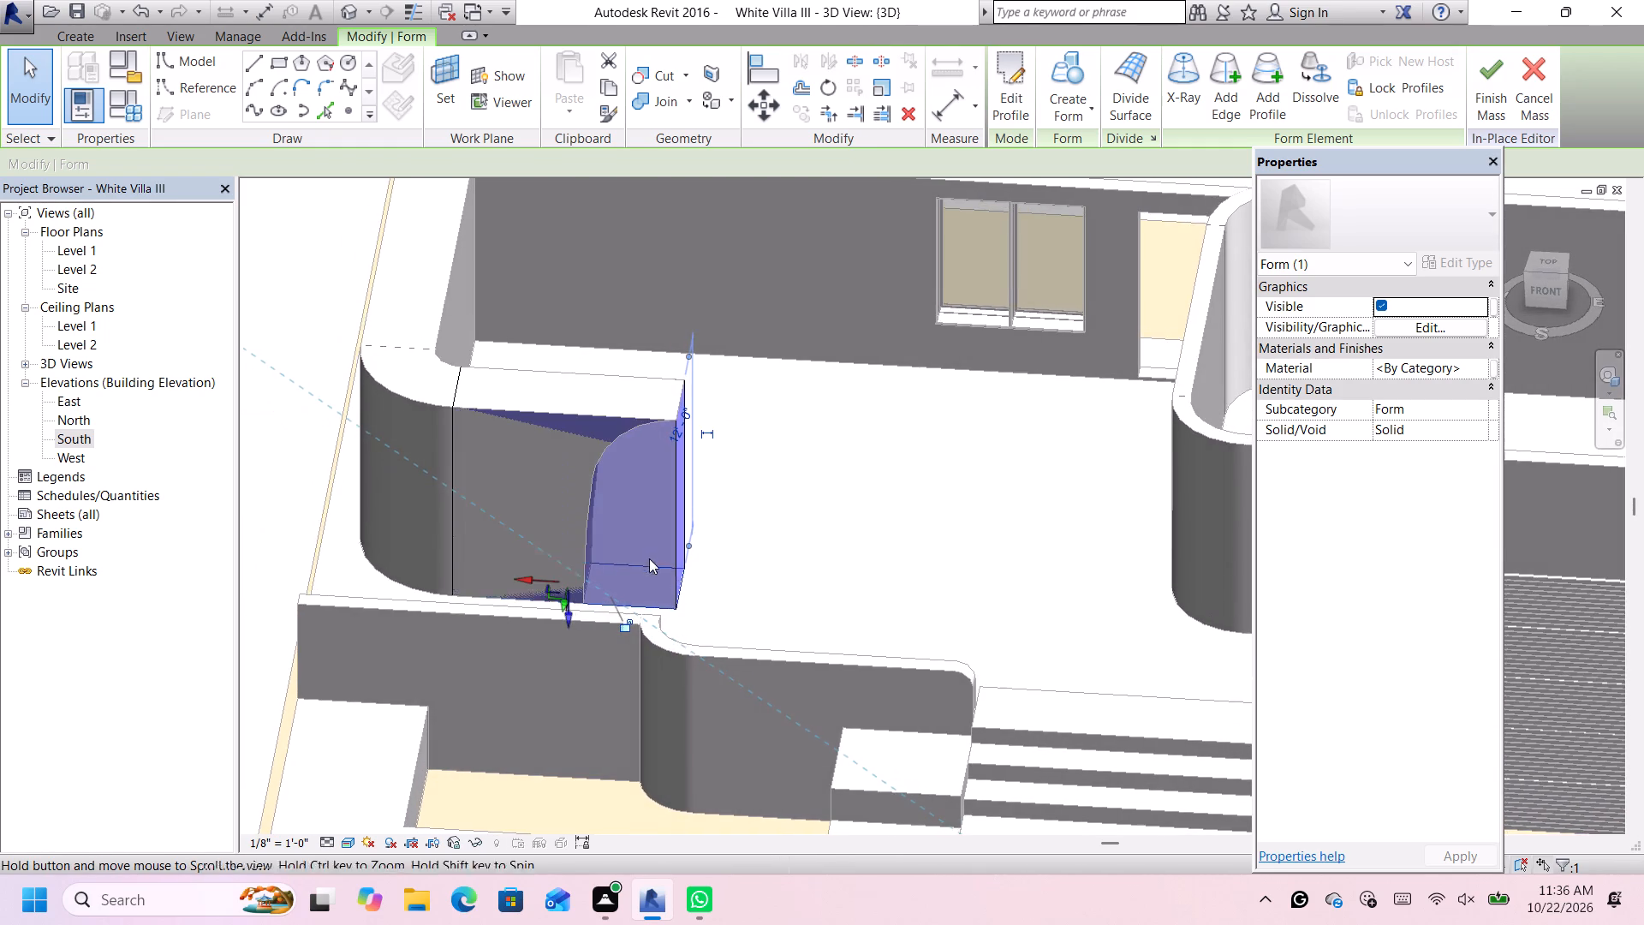
middle_click_drag(649, 558, 649, 560)
scroll(661, 459, "up", 3)
middle_click_drag(669, 494, 667, 486)
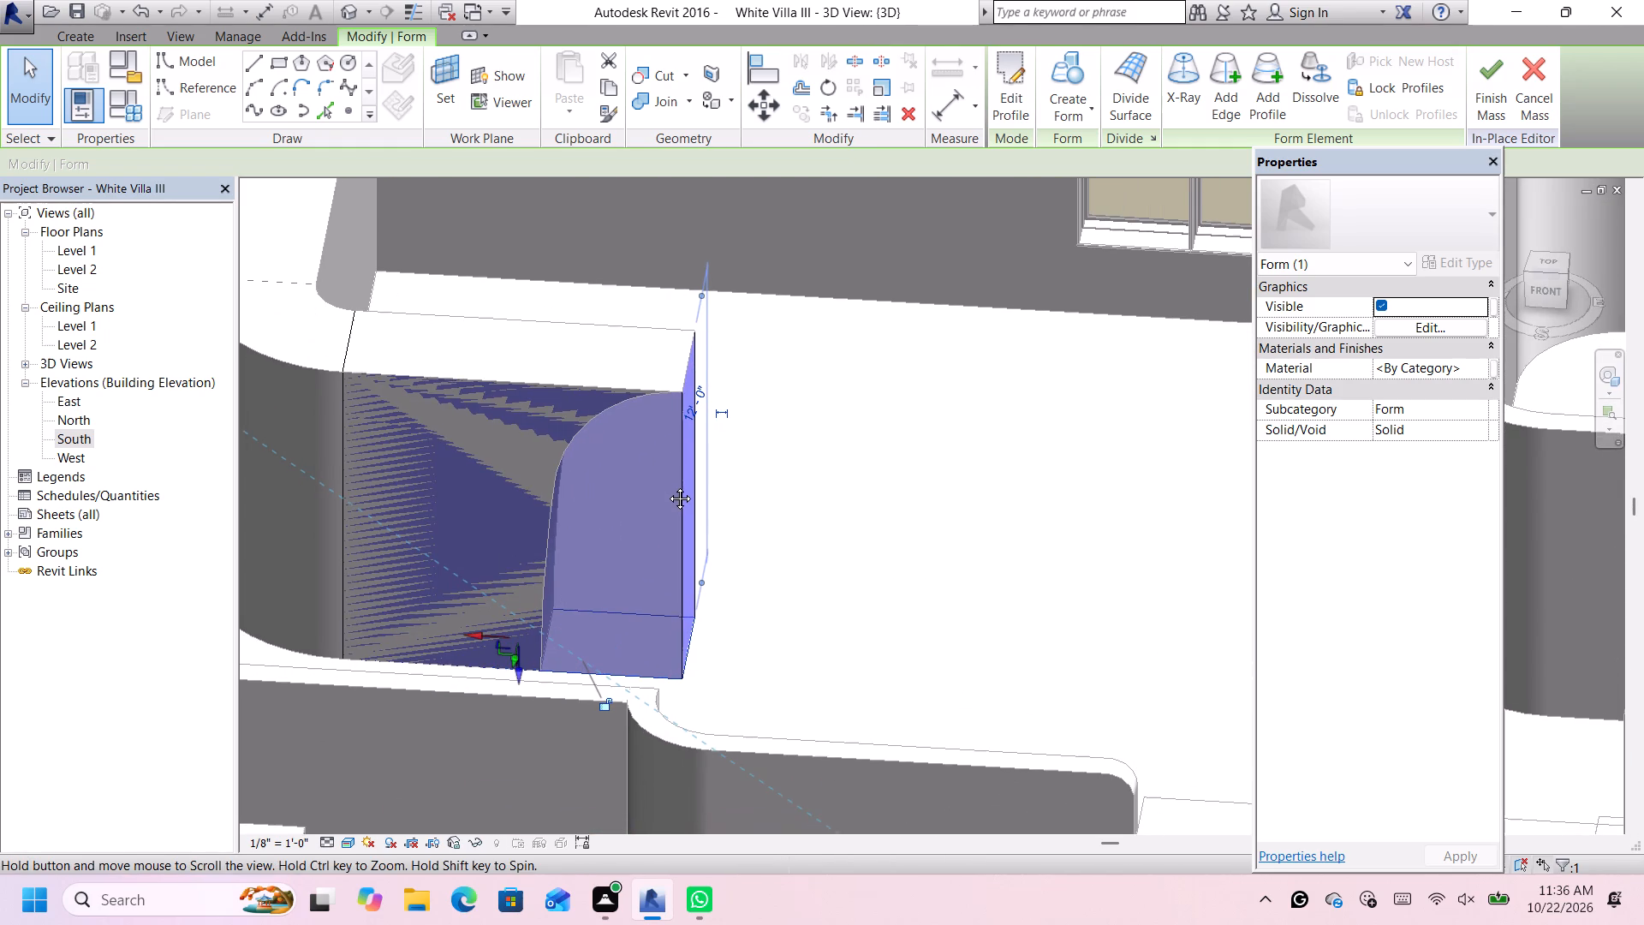
middle_click_drag(667, 486, 663, 422)
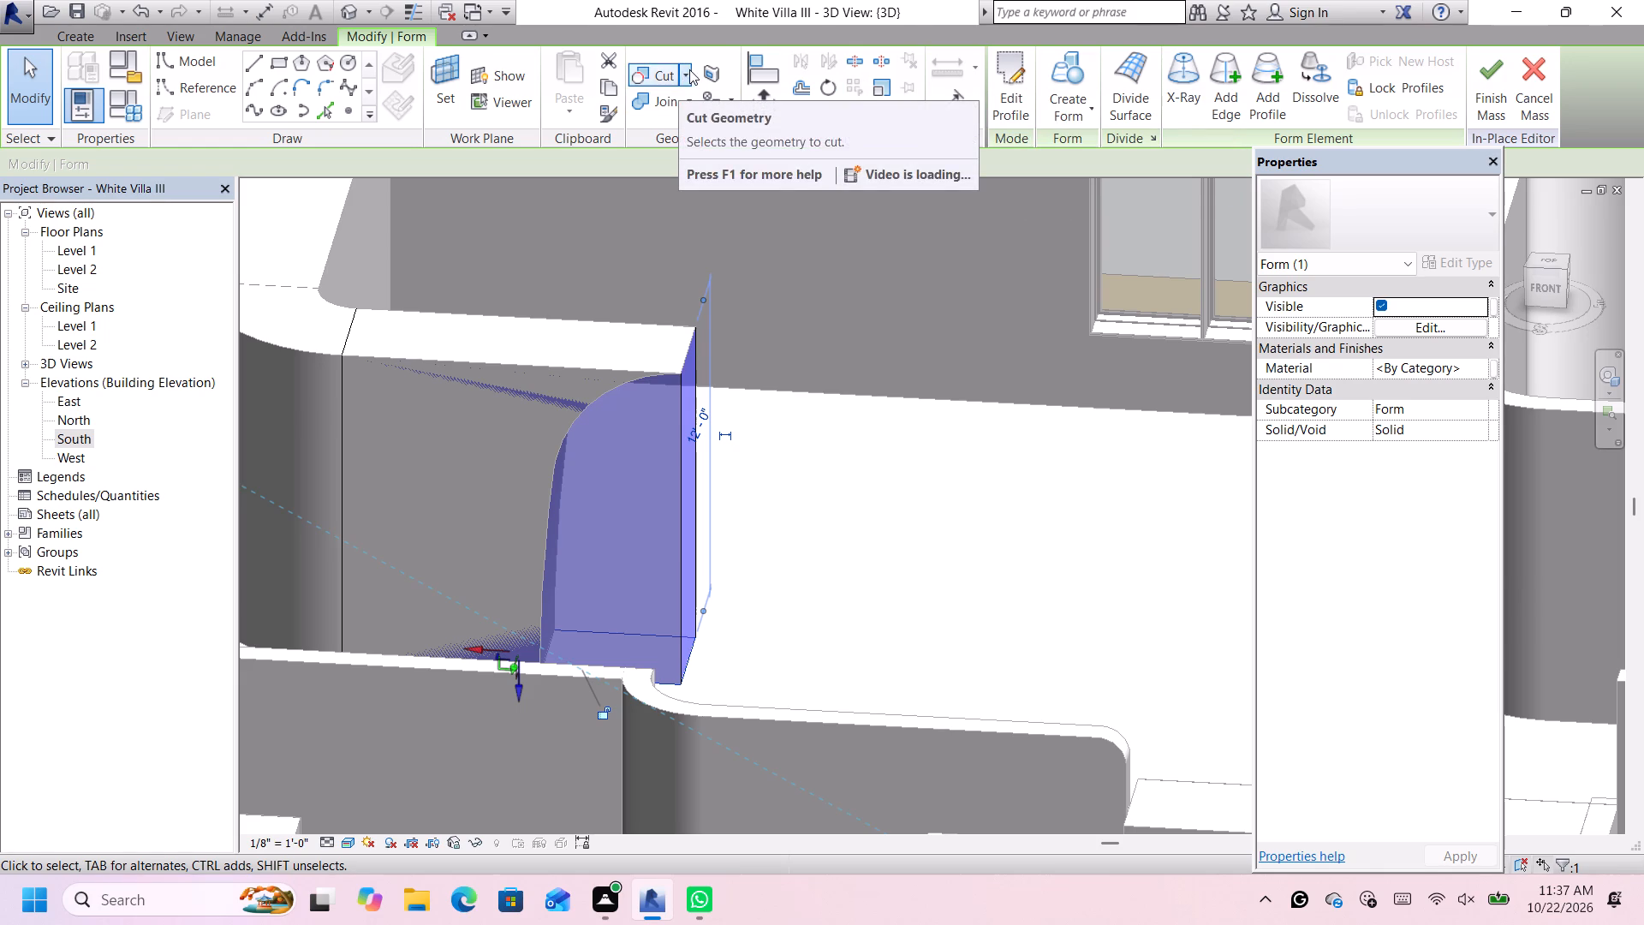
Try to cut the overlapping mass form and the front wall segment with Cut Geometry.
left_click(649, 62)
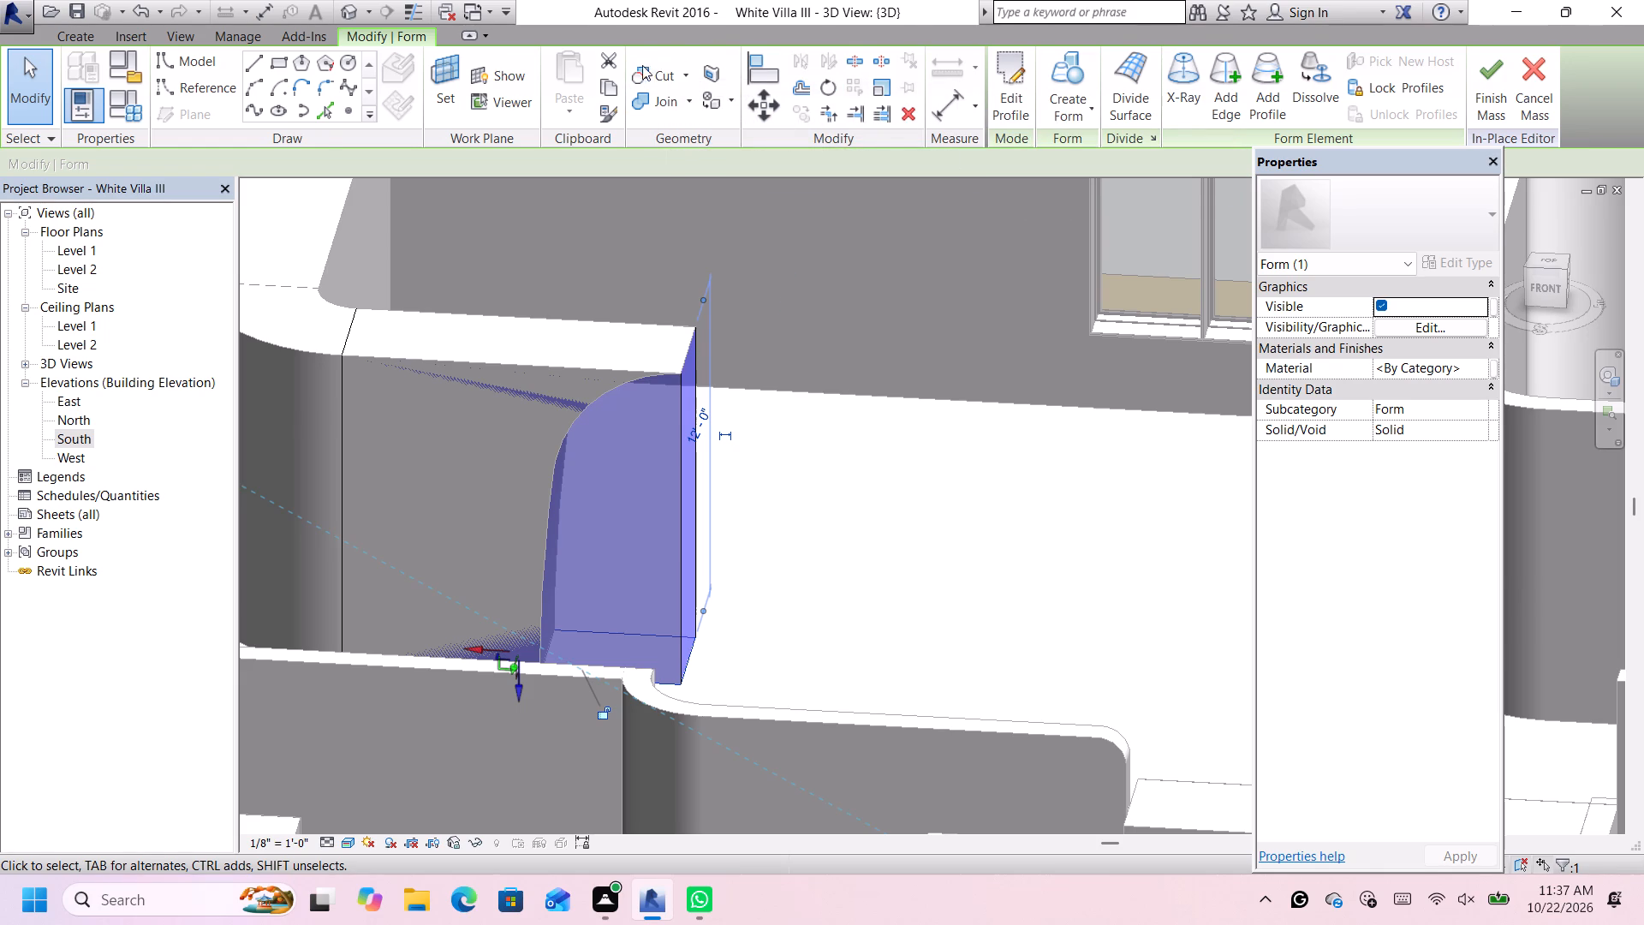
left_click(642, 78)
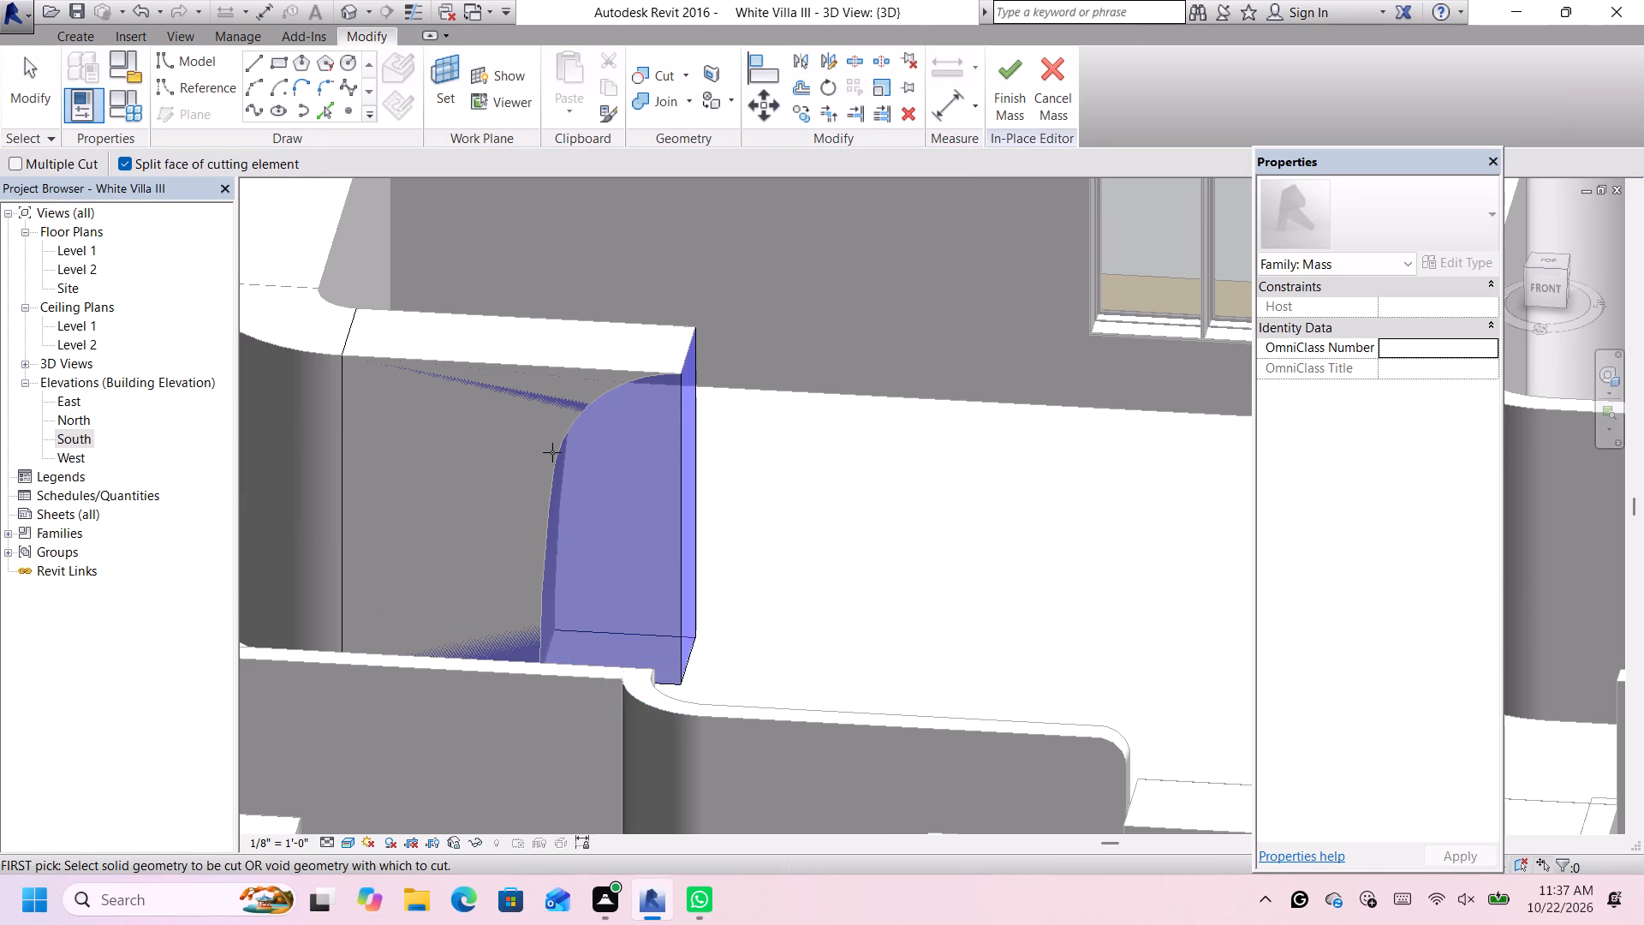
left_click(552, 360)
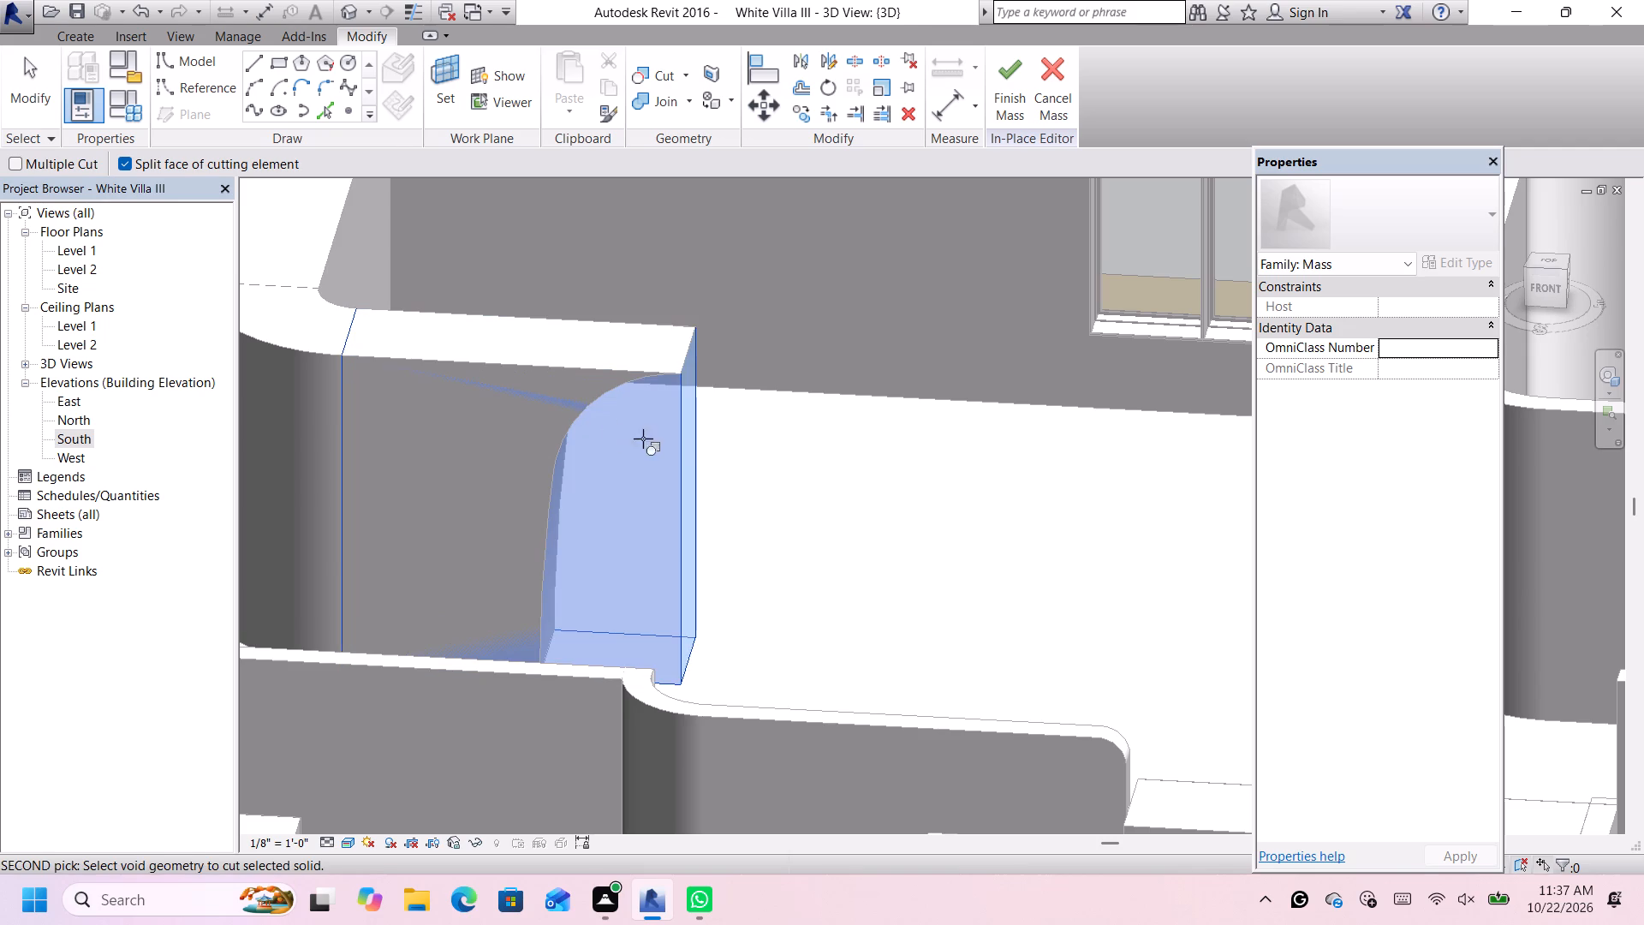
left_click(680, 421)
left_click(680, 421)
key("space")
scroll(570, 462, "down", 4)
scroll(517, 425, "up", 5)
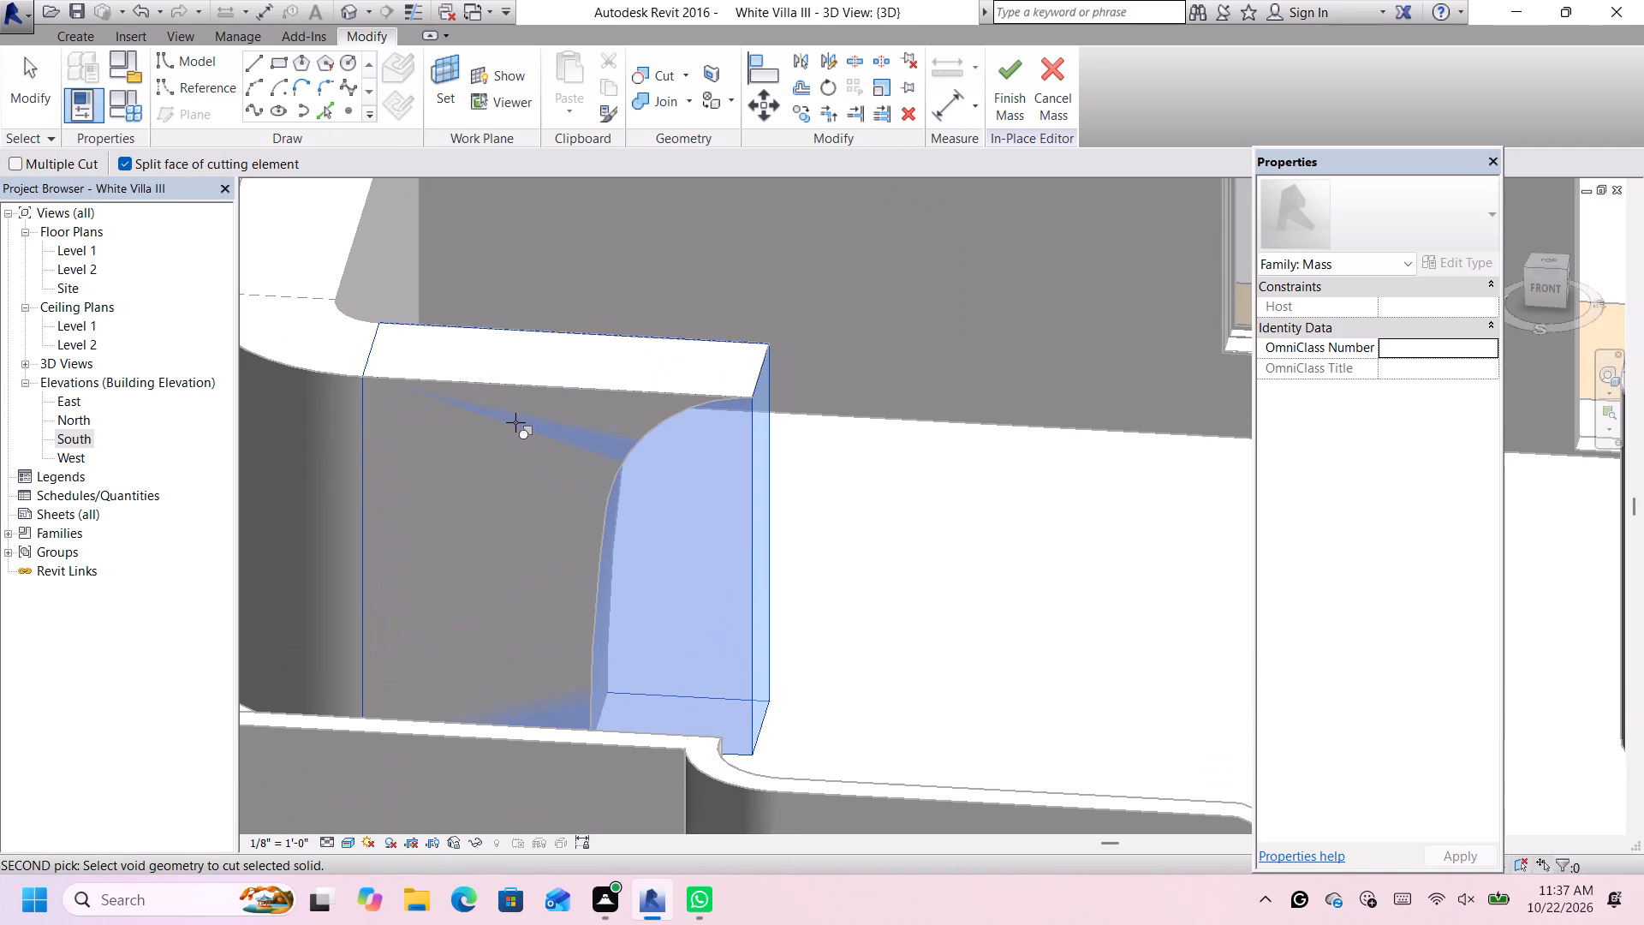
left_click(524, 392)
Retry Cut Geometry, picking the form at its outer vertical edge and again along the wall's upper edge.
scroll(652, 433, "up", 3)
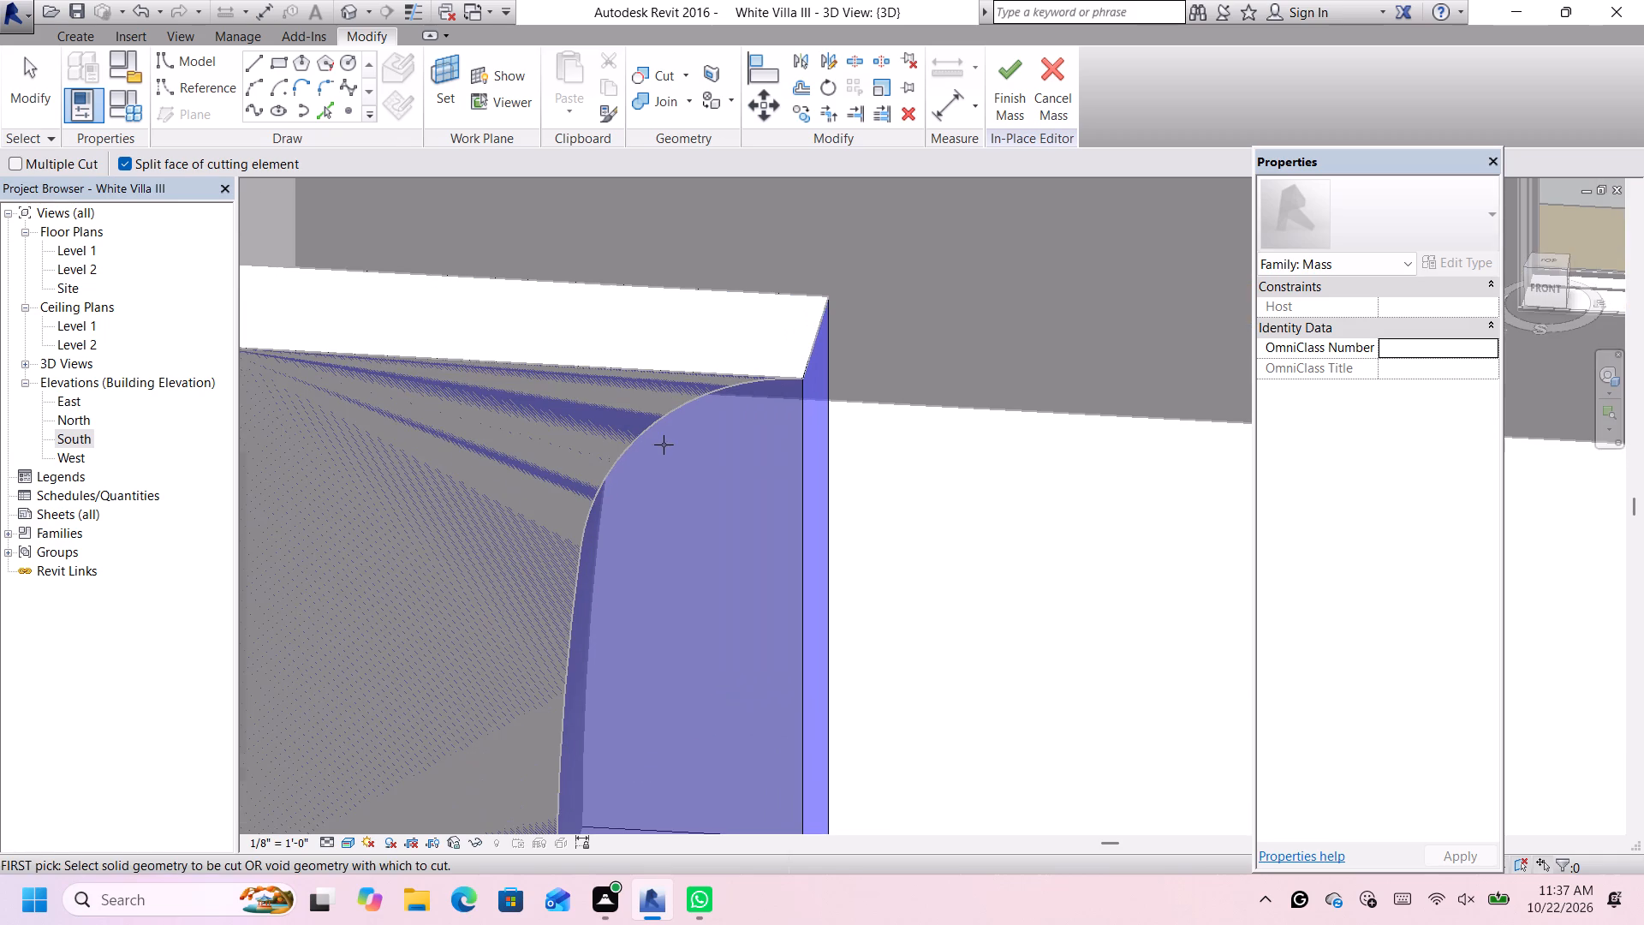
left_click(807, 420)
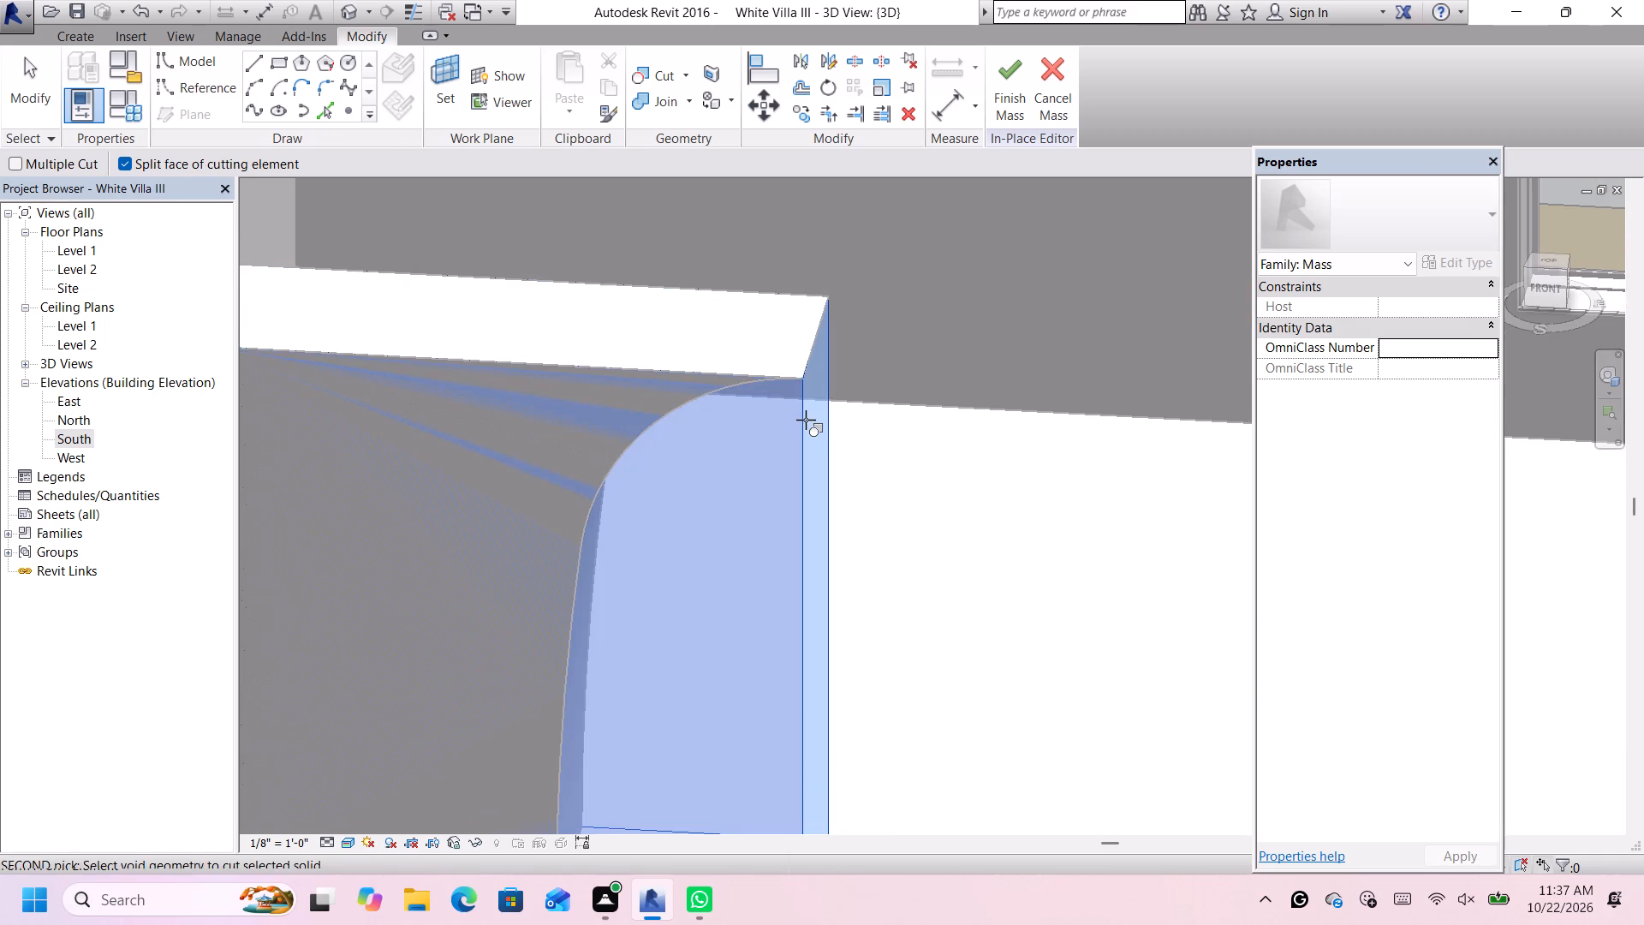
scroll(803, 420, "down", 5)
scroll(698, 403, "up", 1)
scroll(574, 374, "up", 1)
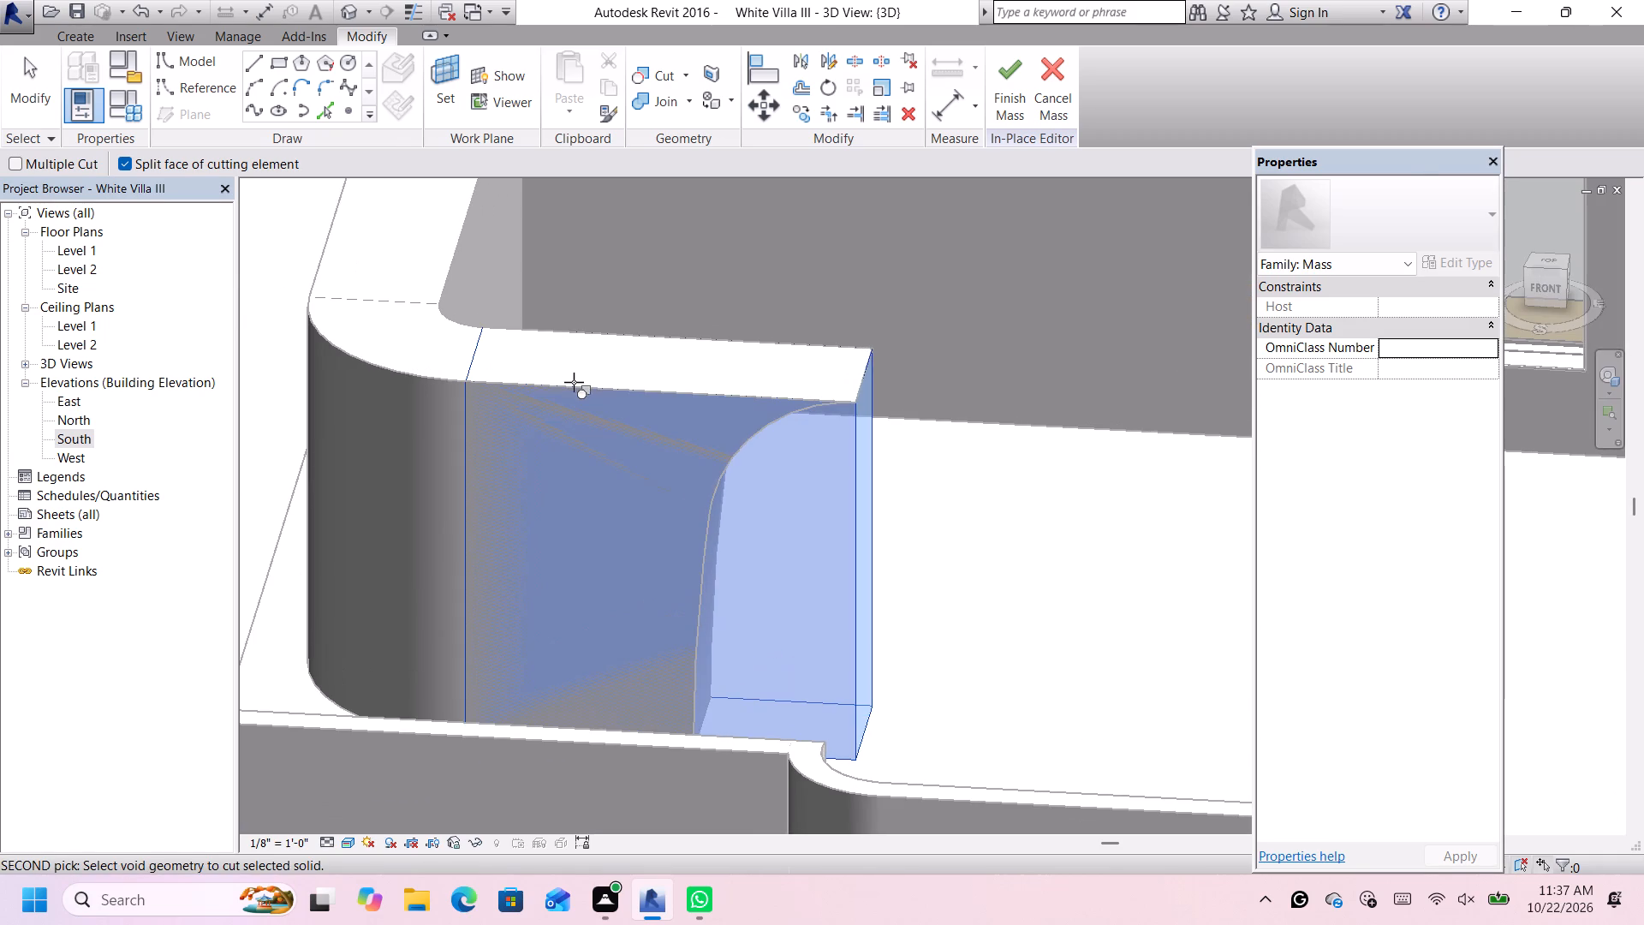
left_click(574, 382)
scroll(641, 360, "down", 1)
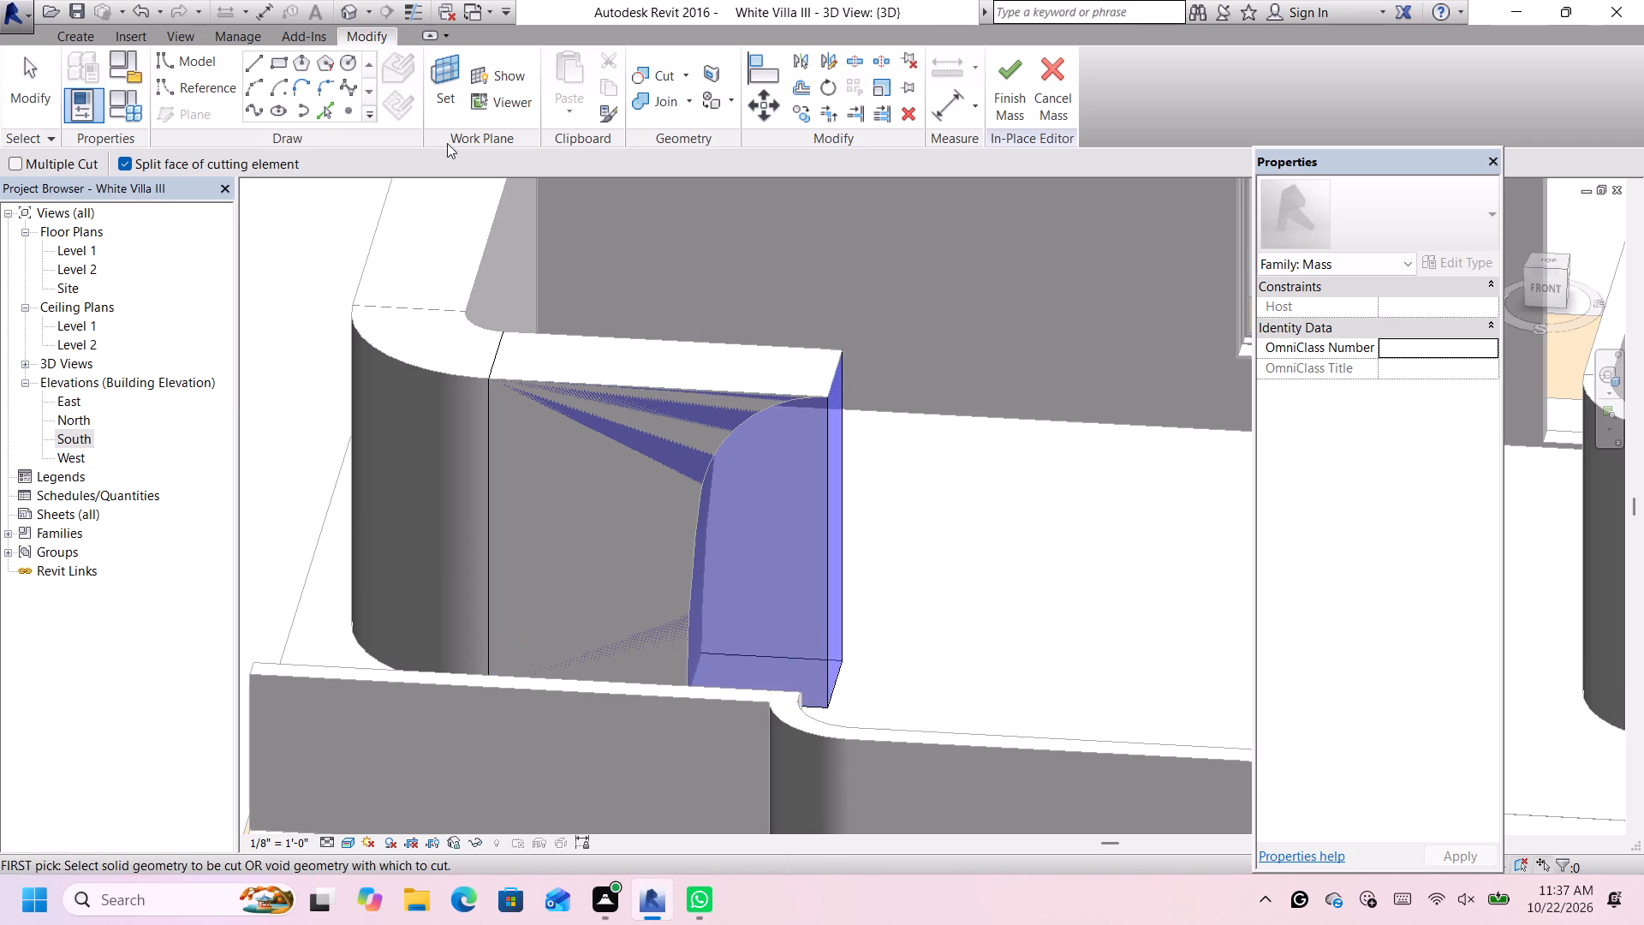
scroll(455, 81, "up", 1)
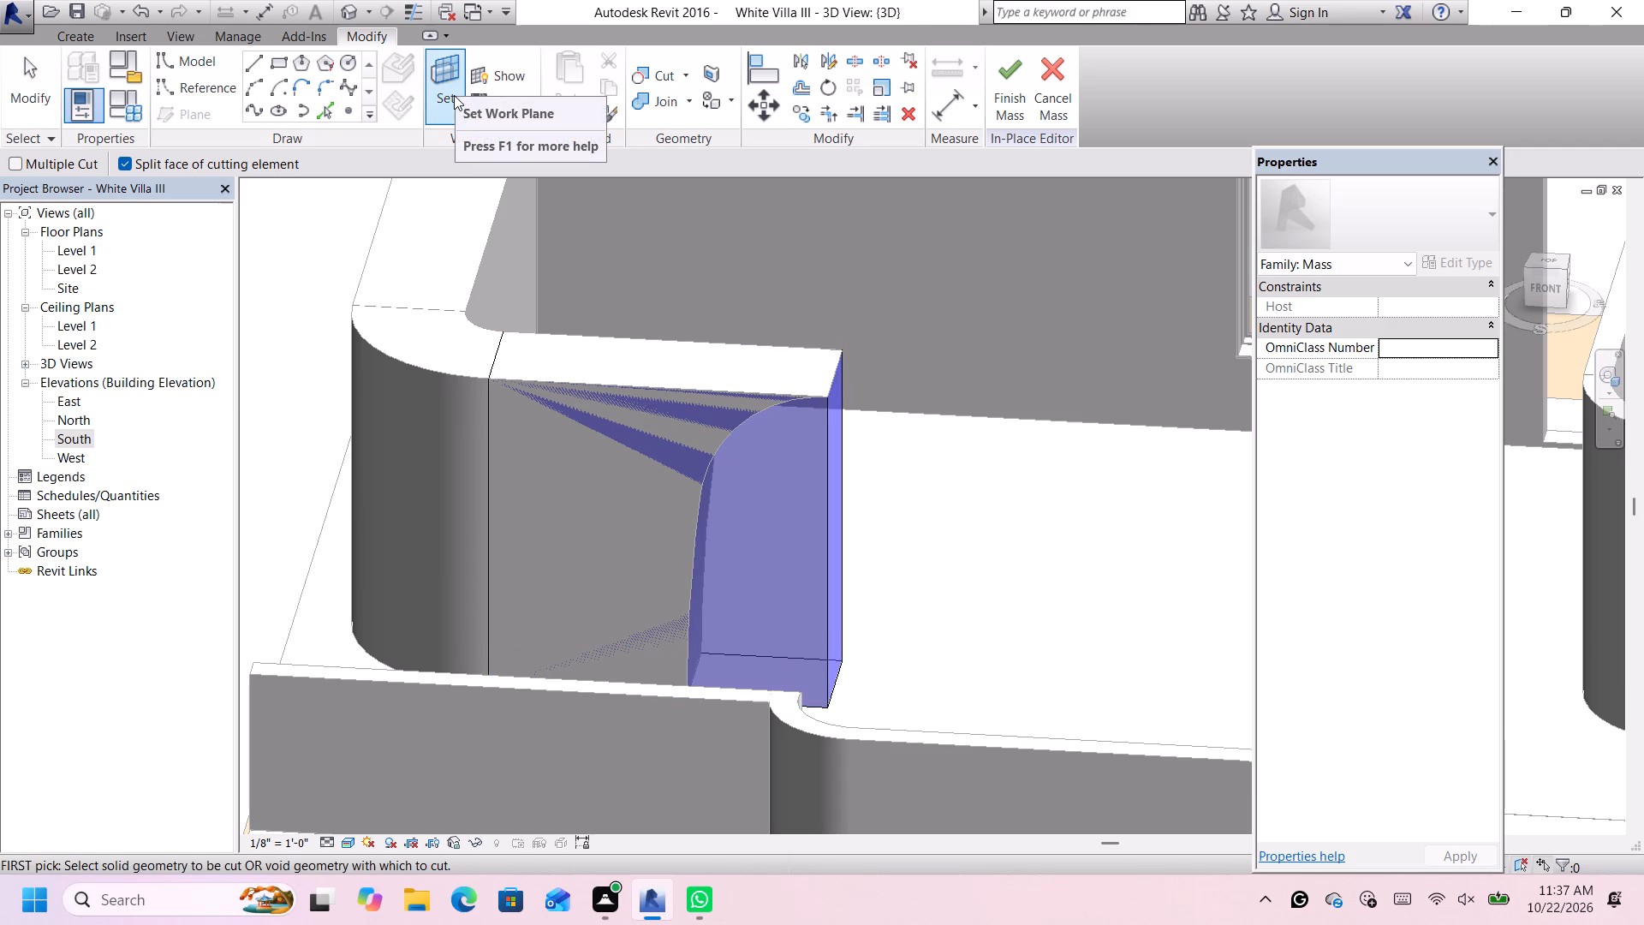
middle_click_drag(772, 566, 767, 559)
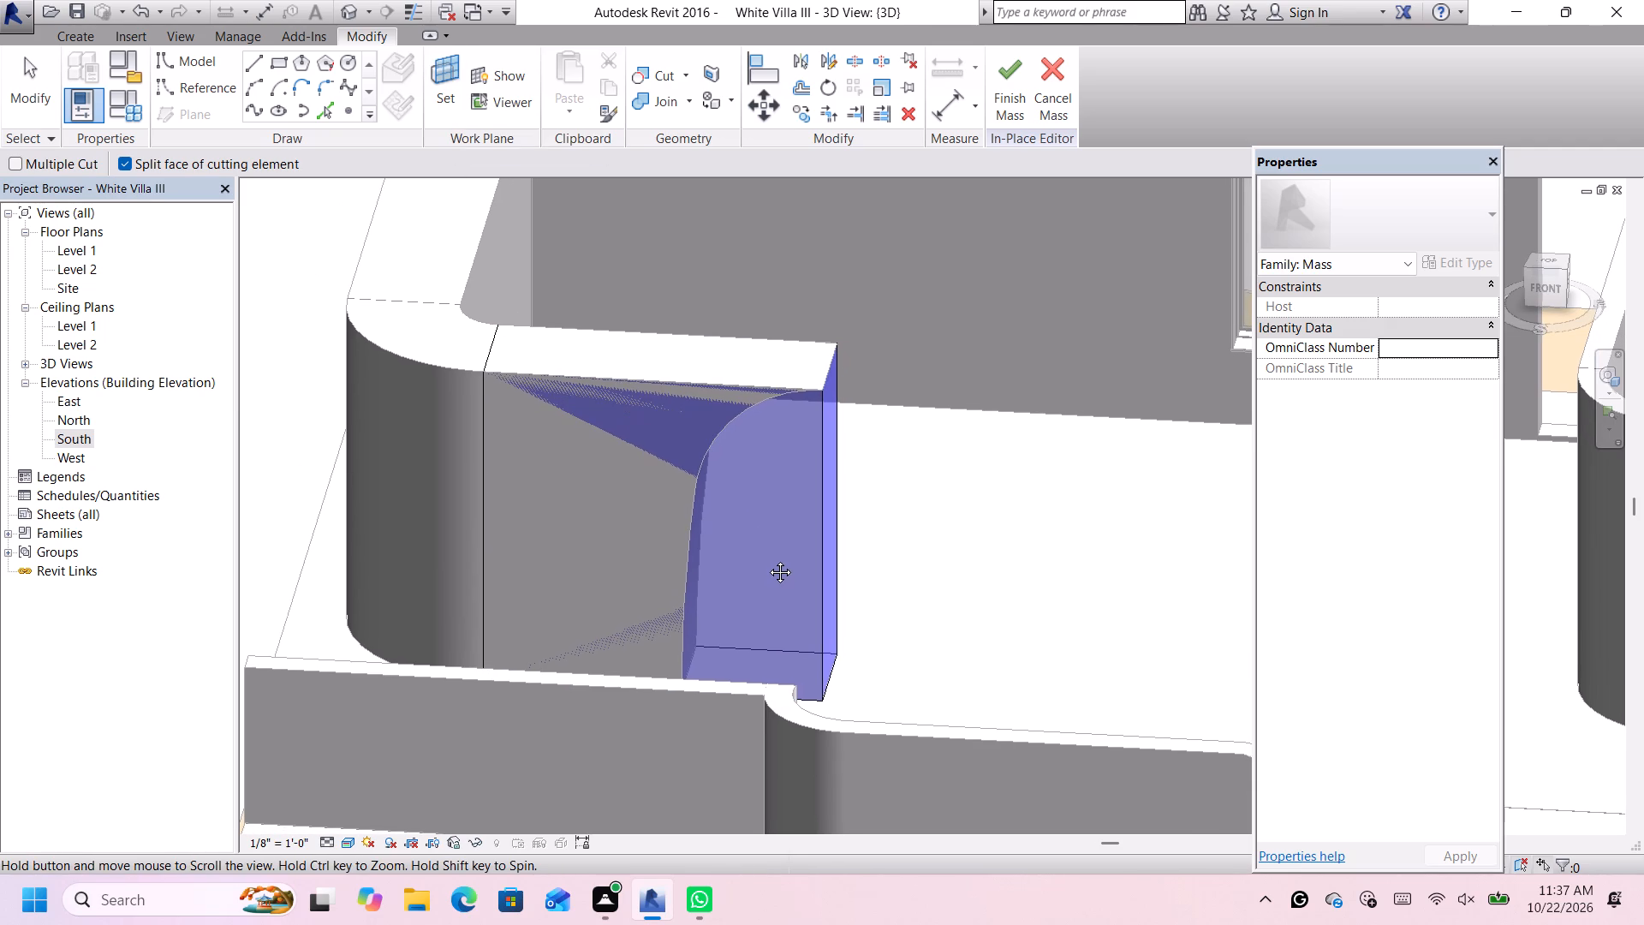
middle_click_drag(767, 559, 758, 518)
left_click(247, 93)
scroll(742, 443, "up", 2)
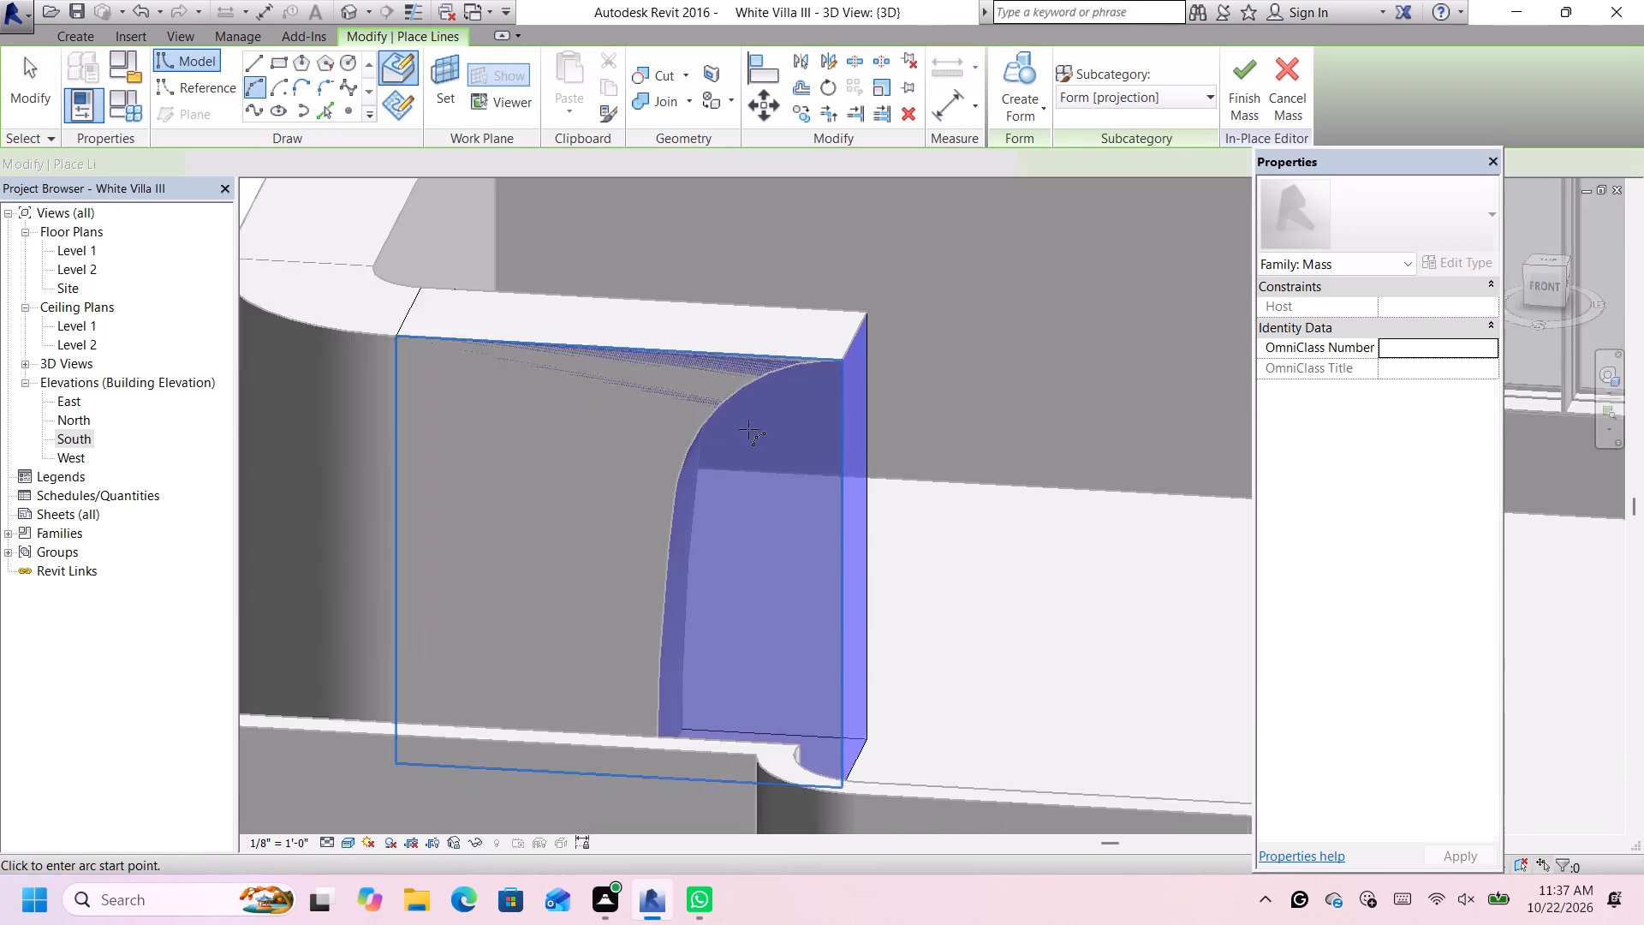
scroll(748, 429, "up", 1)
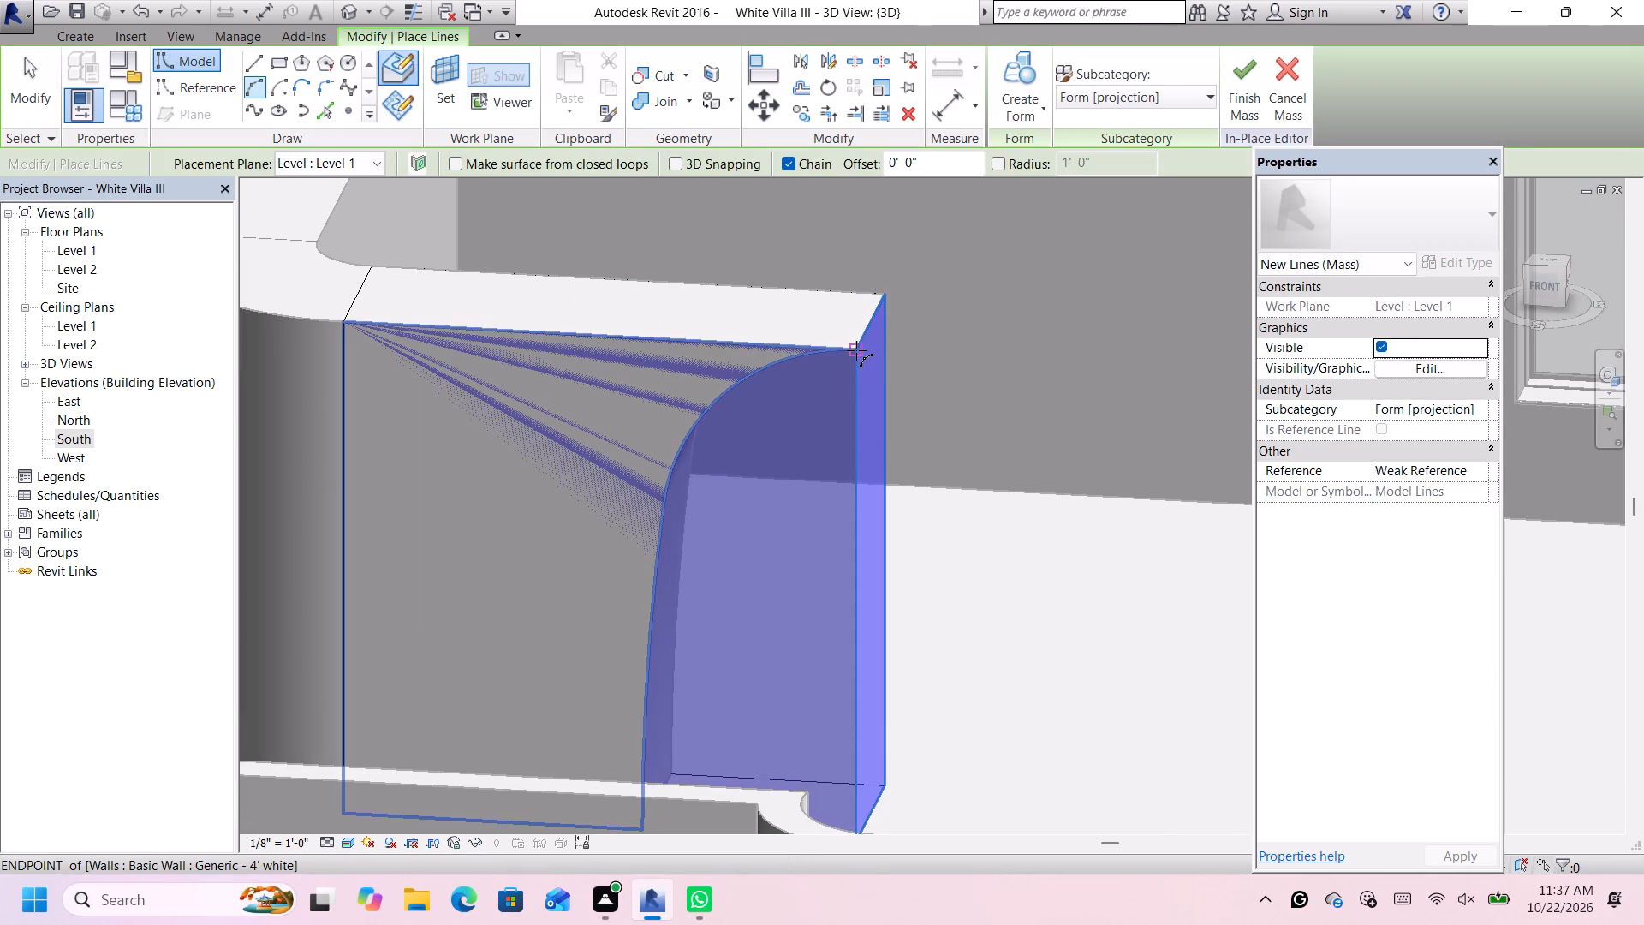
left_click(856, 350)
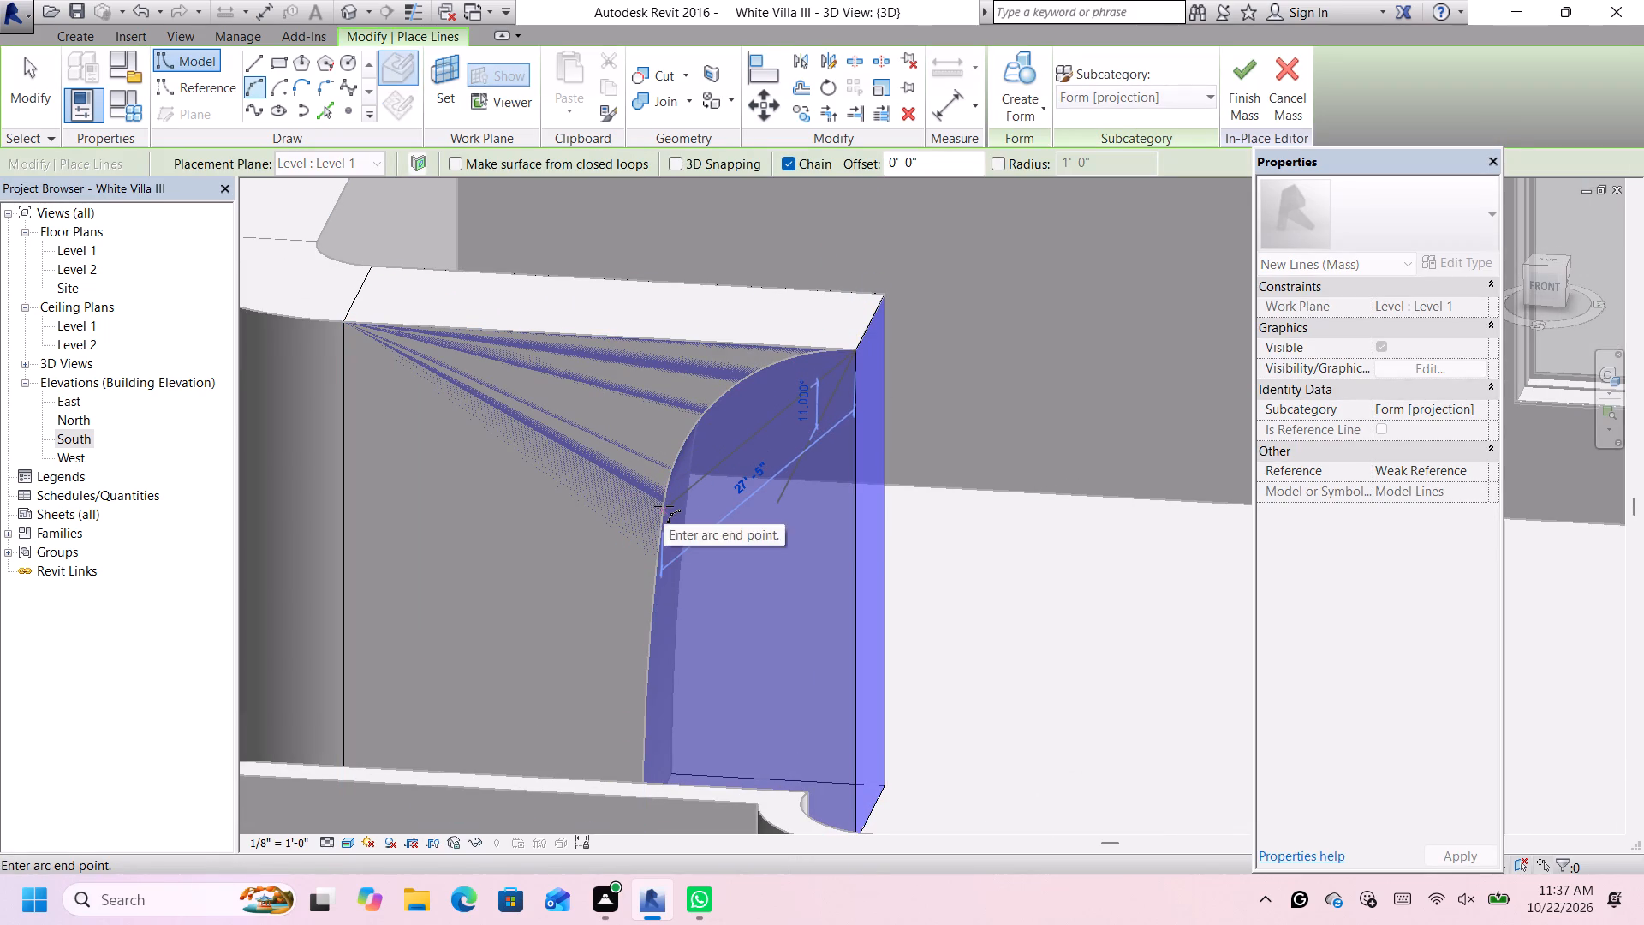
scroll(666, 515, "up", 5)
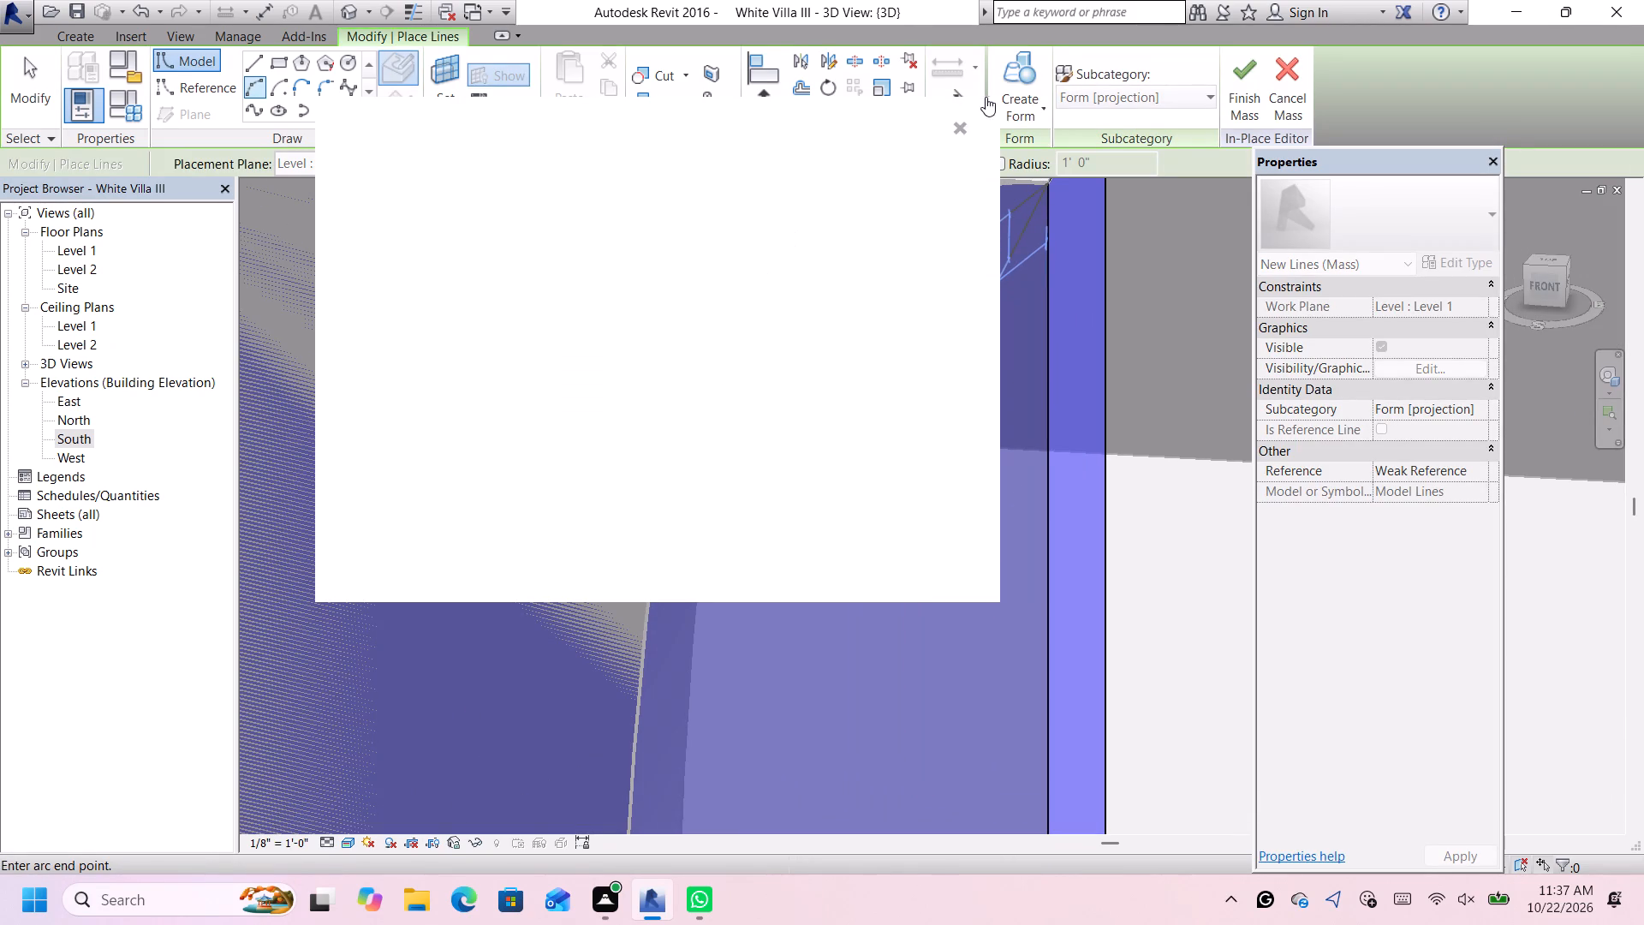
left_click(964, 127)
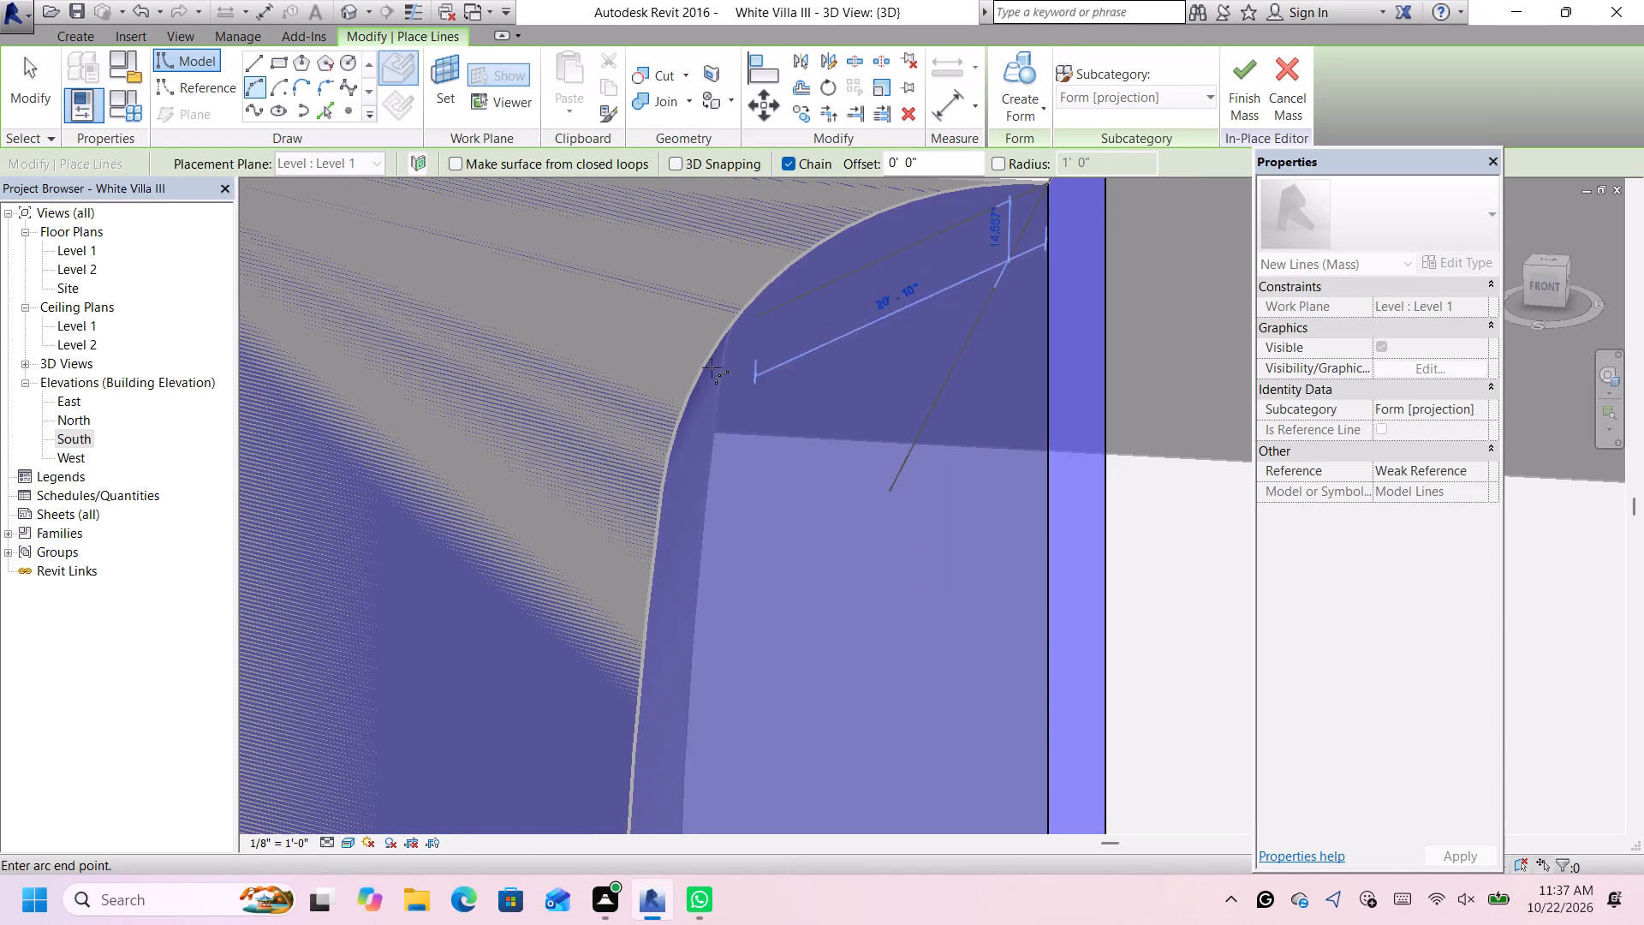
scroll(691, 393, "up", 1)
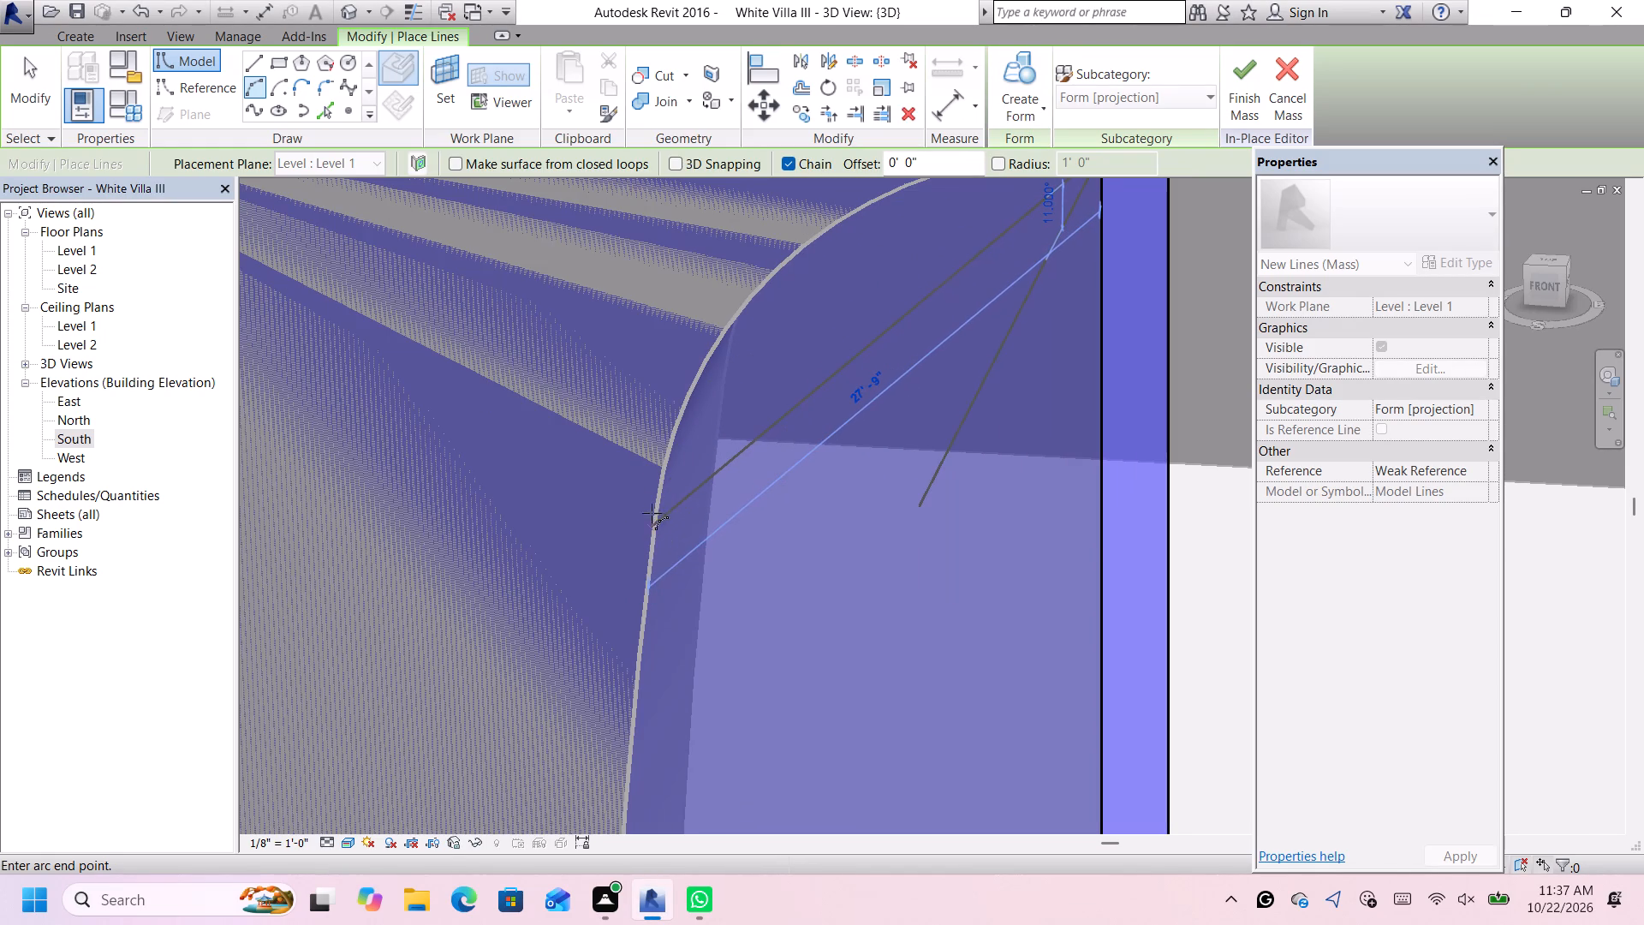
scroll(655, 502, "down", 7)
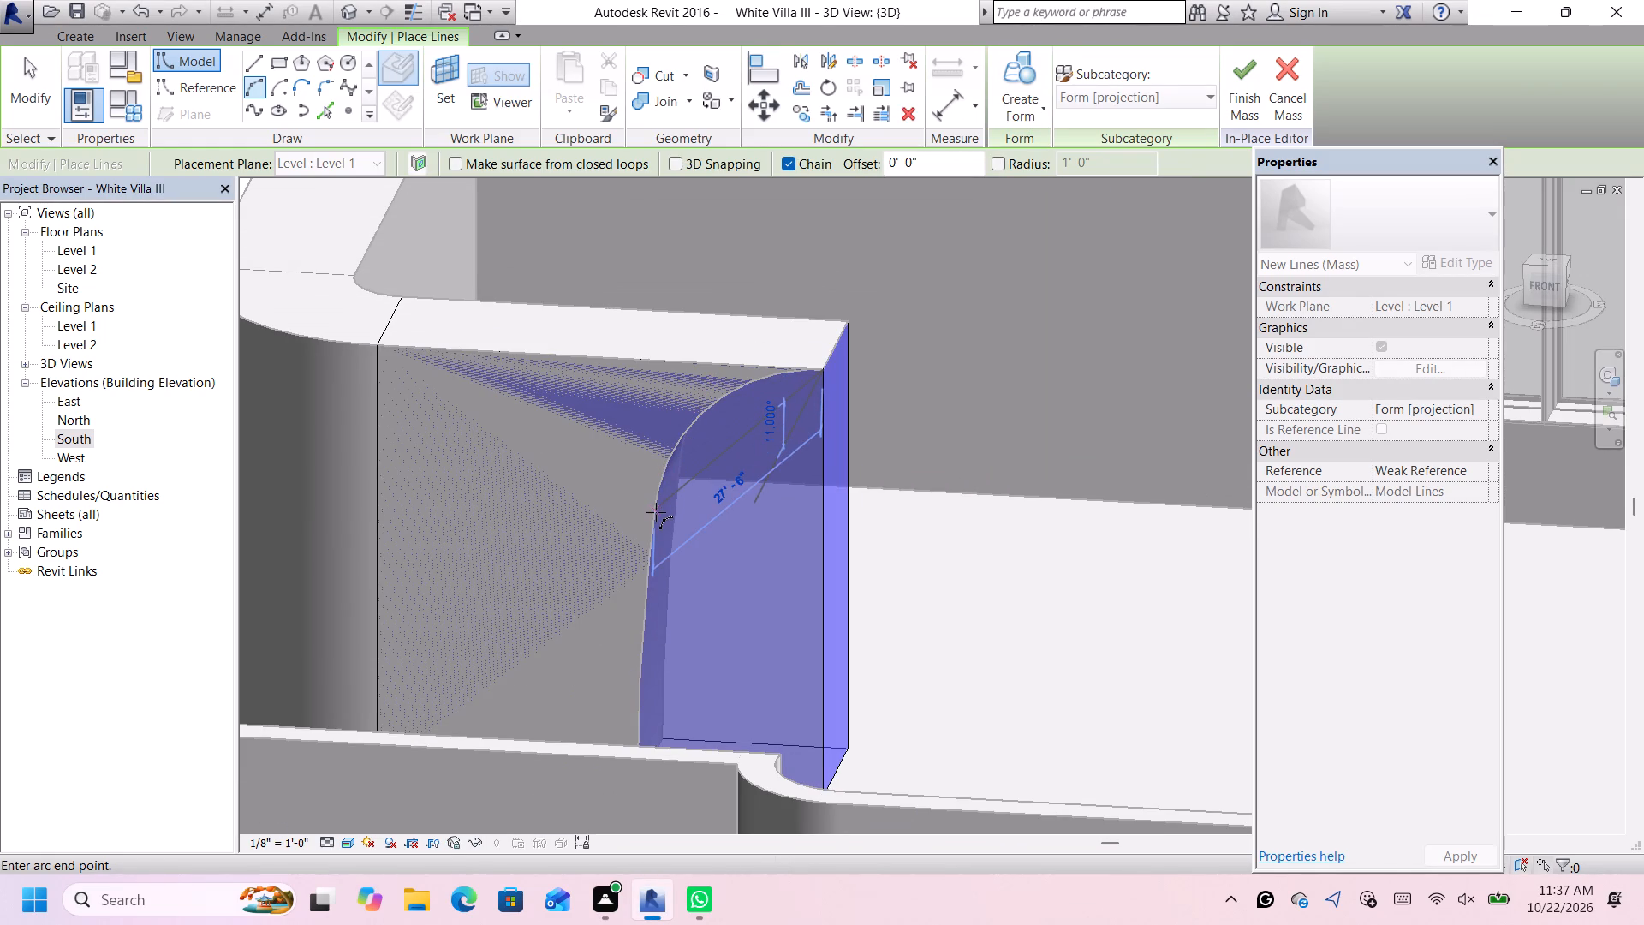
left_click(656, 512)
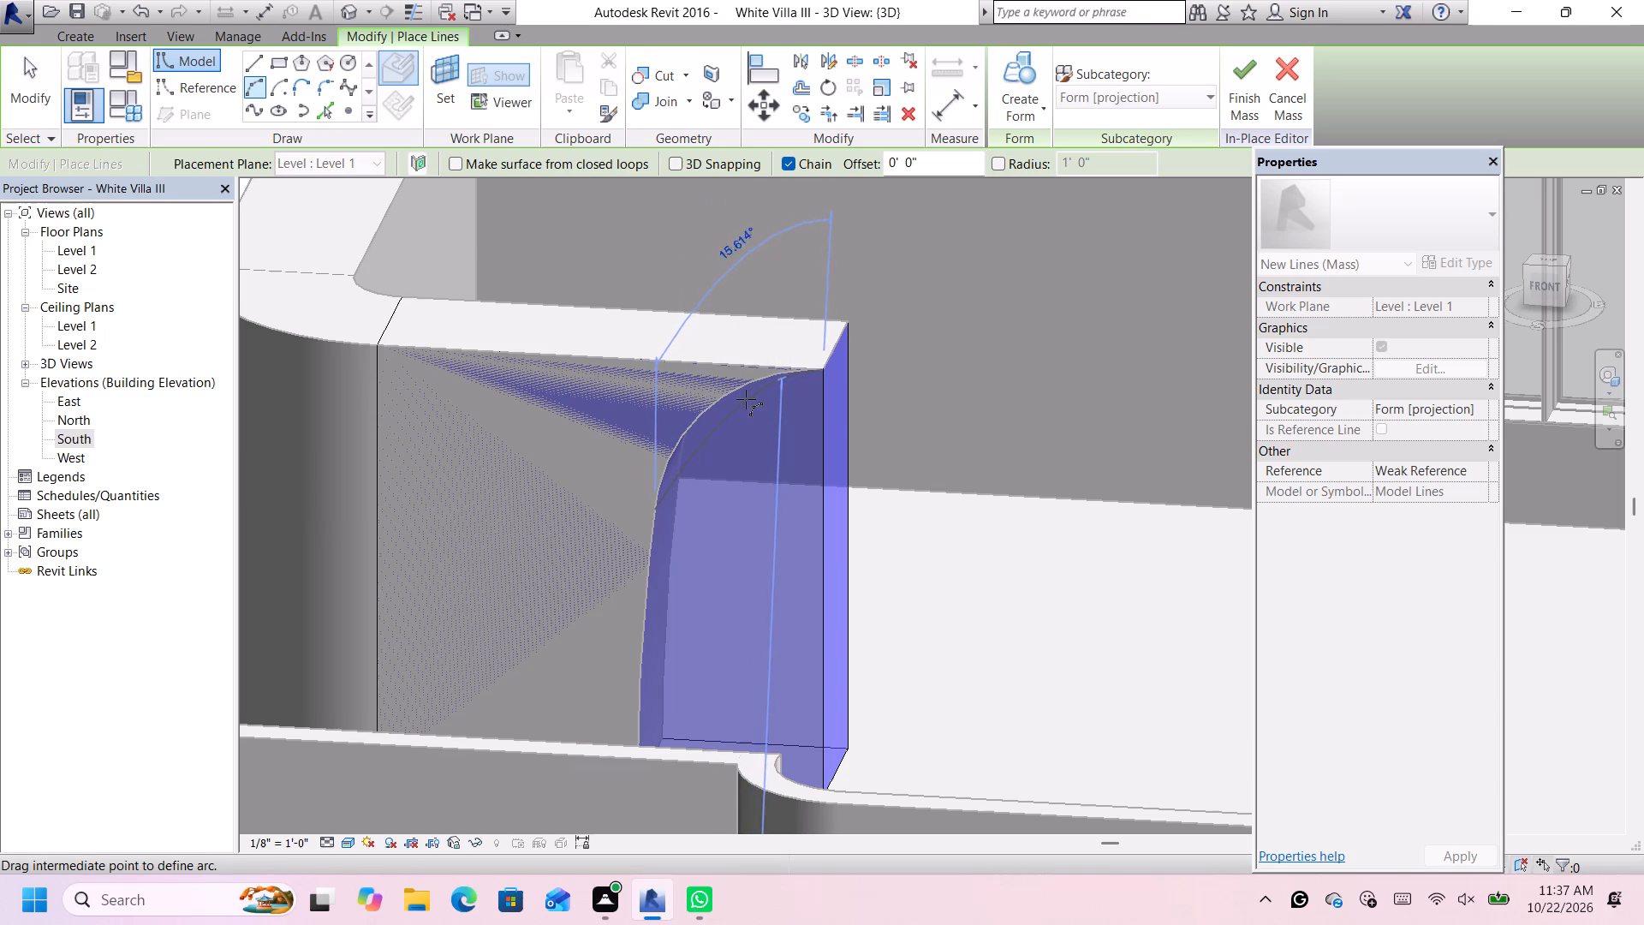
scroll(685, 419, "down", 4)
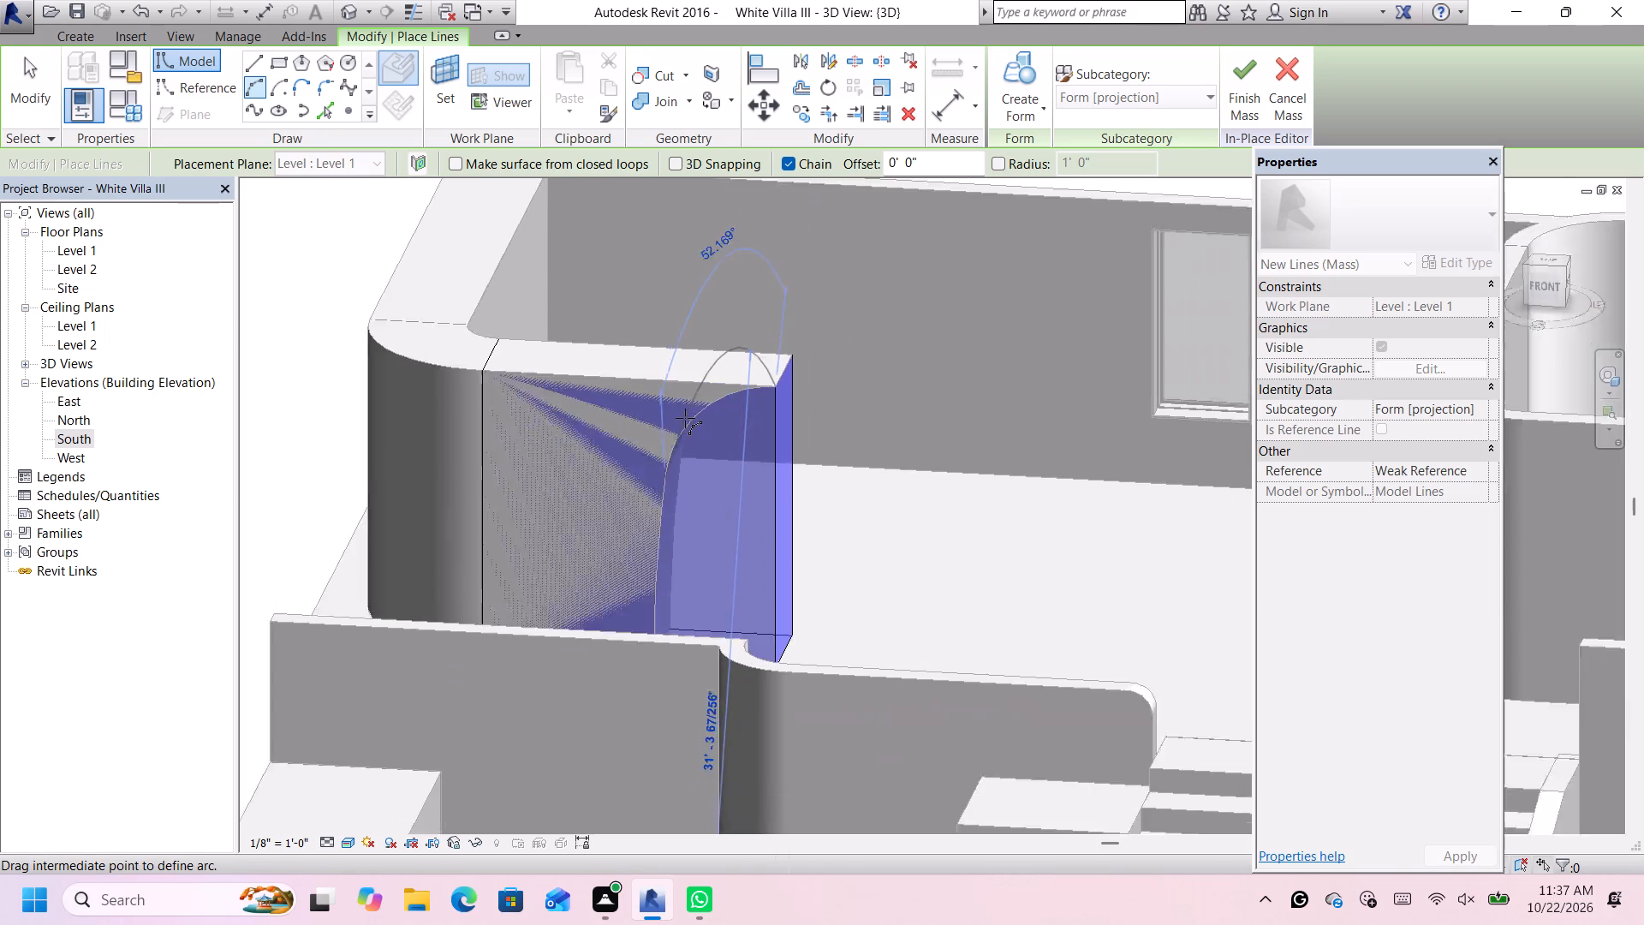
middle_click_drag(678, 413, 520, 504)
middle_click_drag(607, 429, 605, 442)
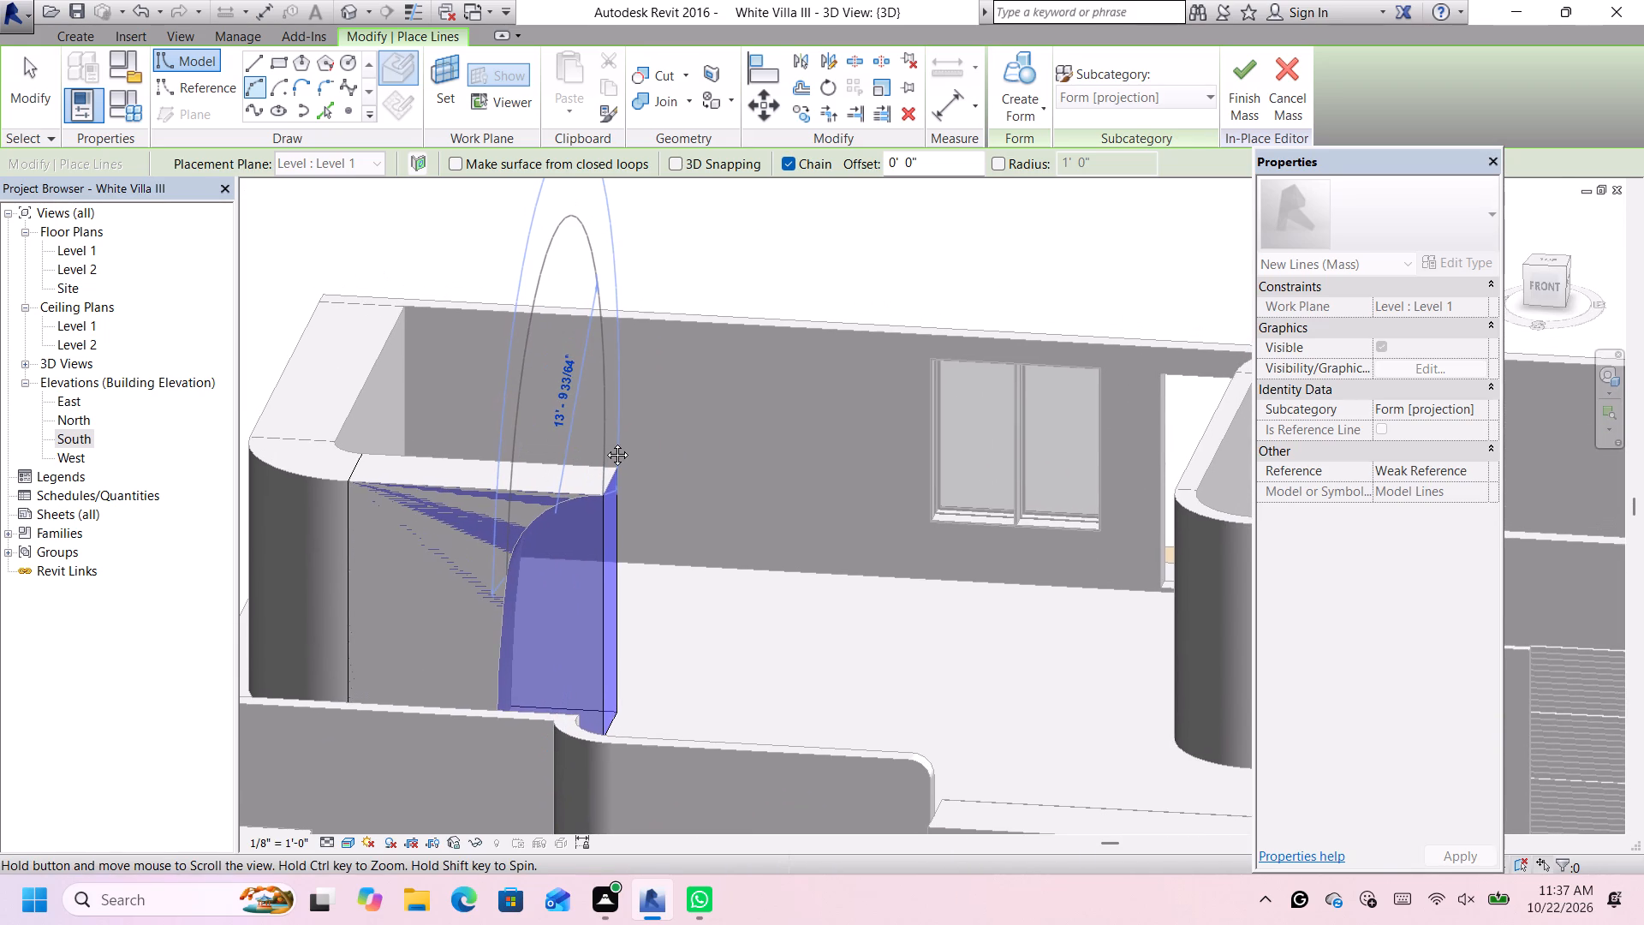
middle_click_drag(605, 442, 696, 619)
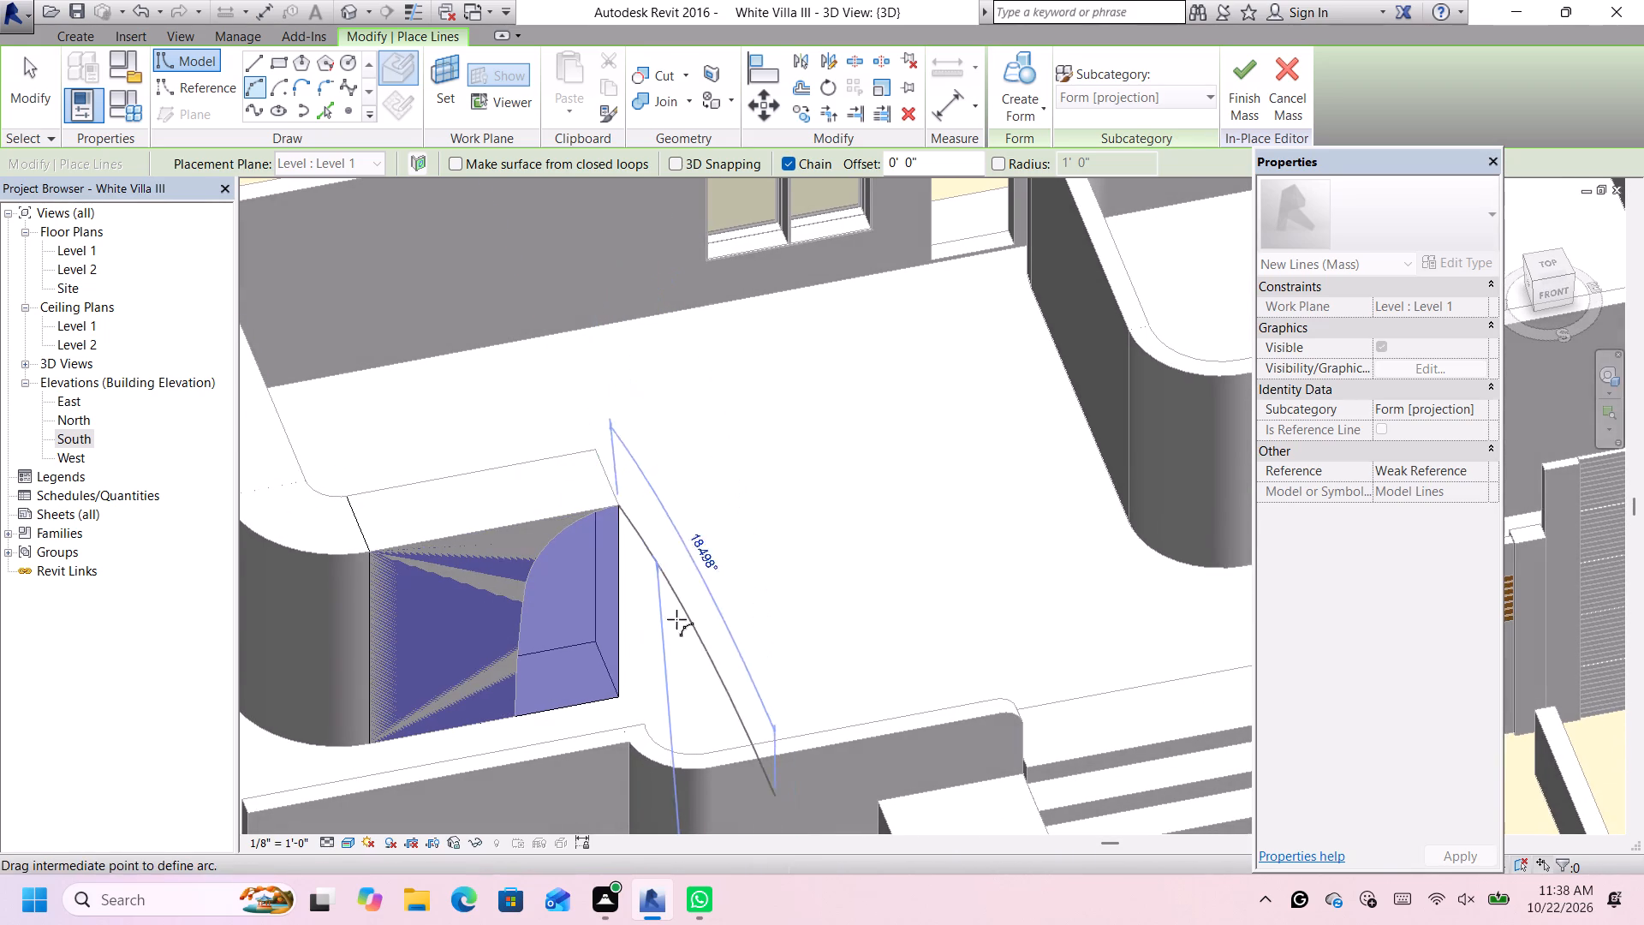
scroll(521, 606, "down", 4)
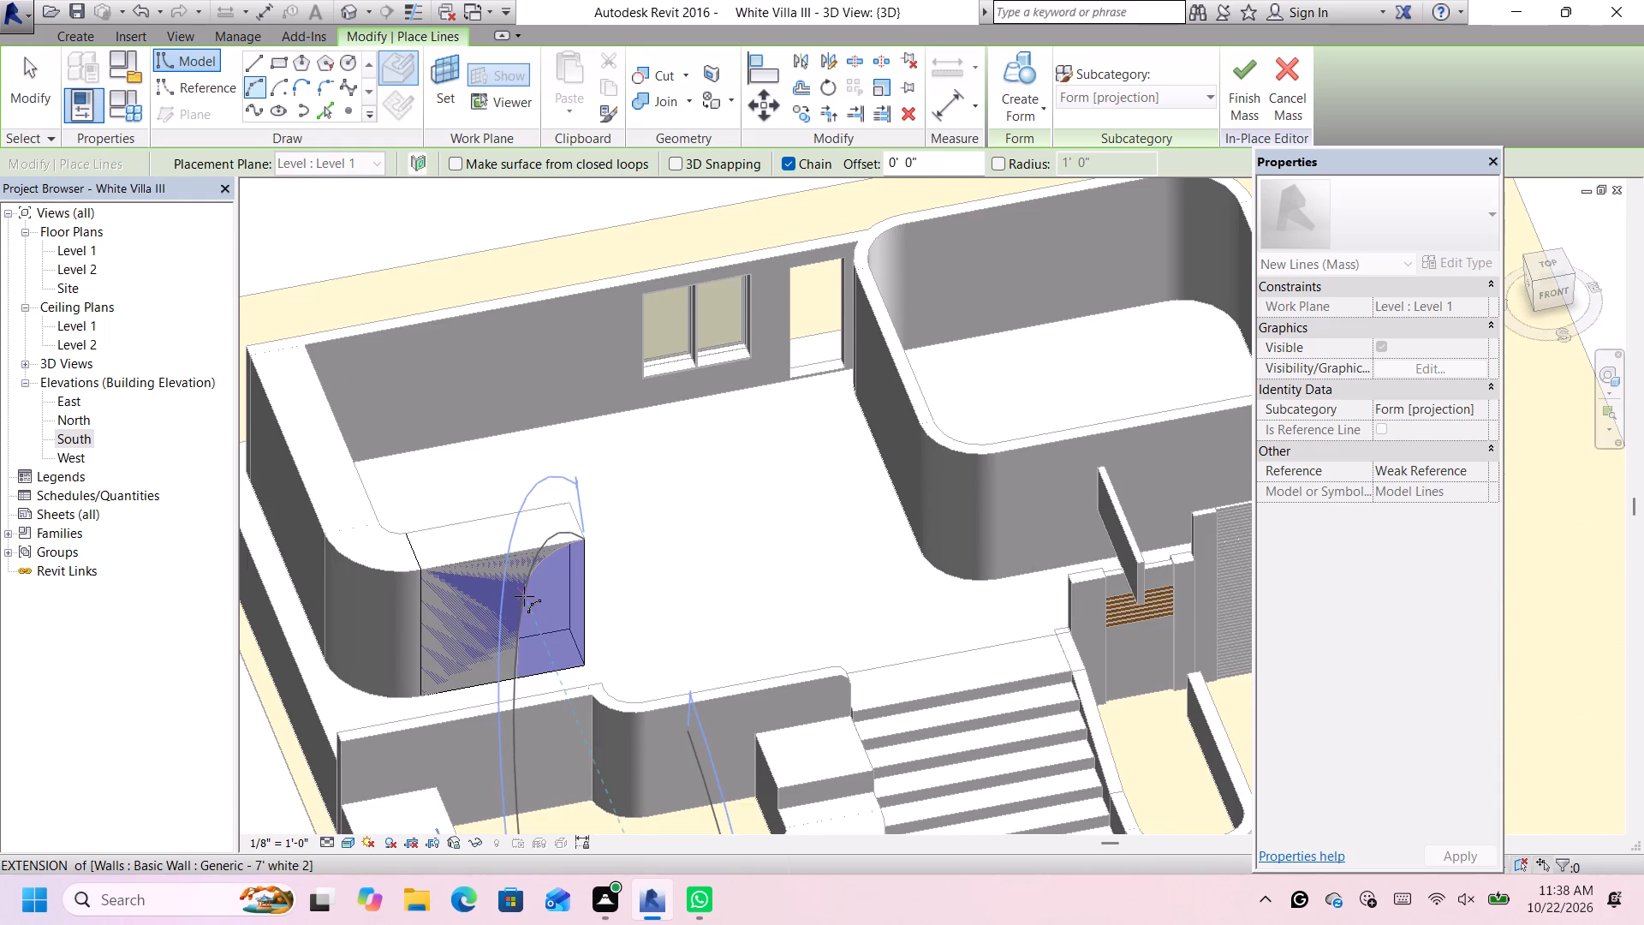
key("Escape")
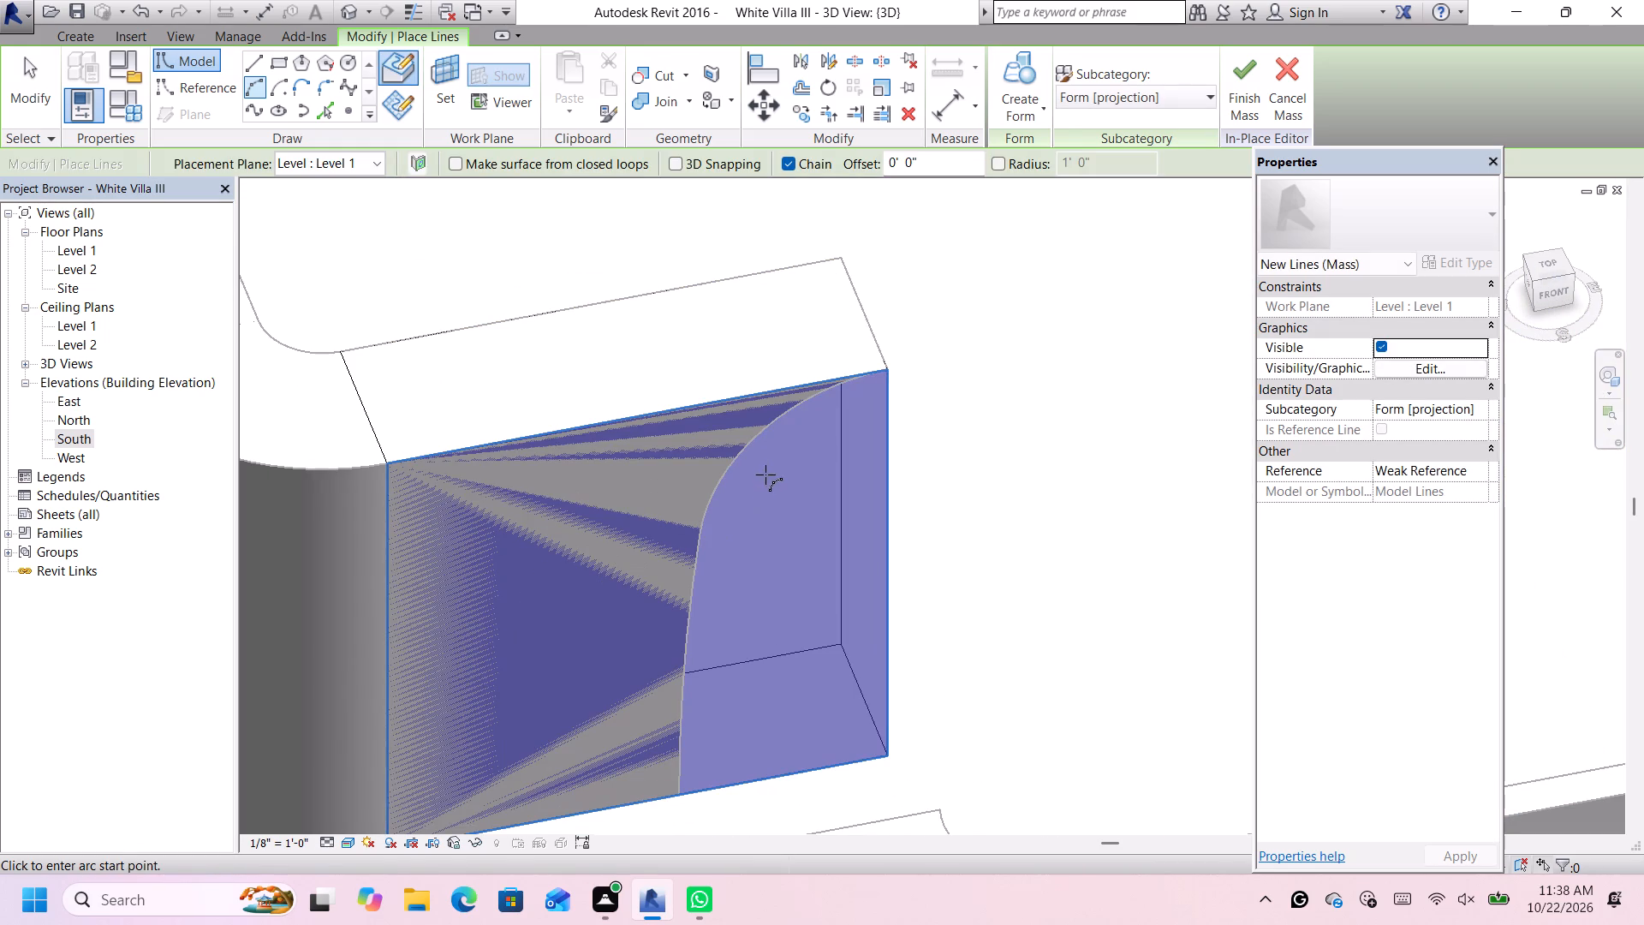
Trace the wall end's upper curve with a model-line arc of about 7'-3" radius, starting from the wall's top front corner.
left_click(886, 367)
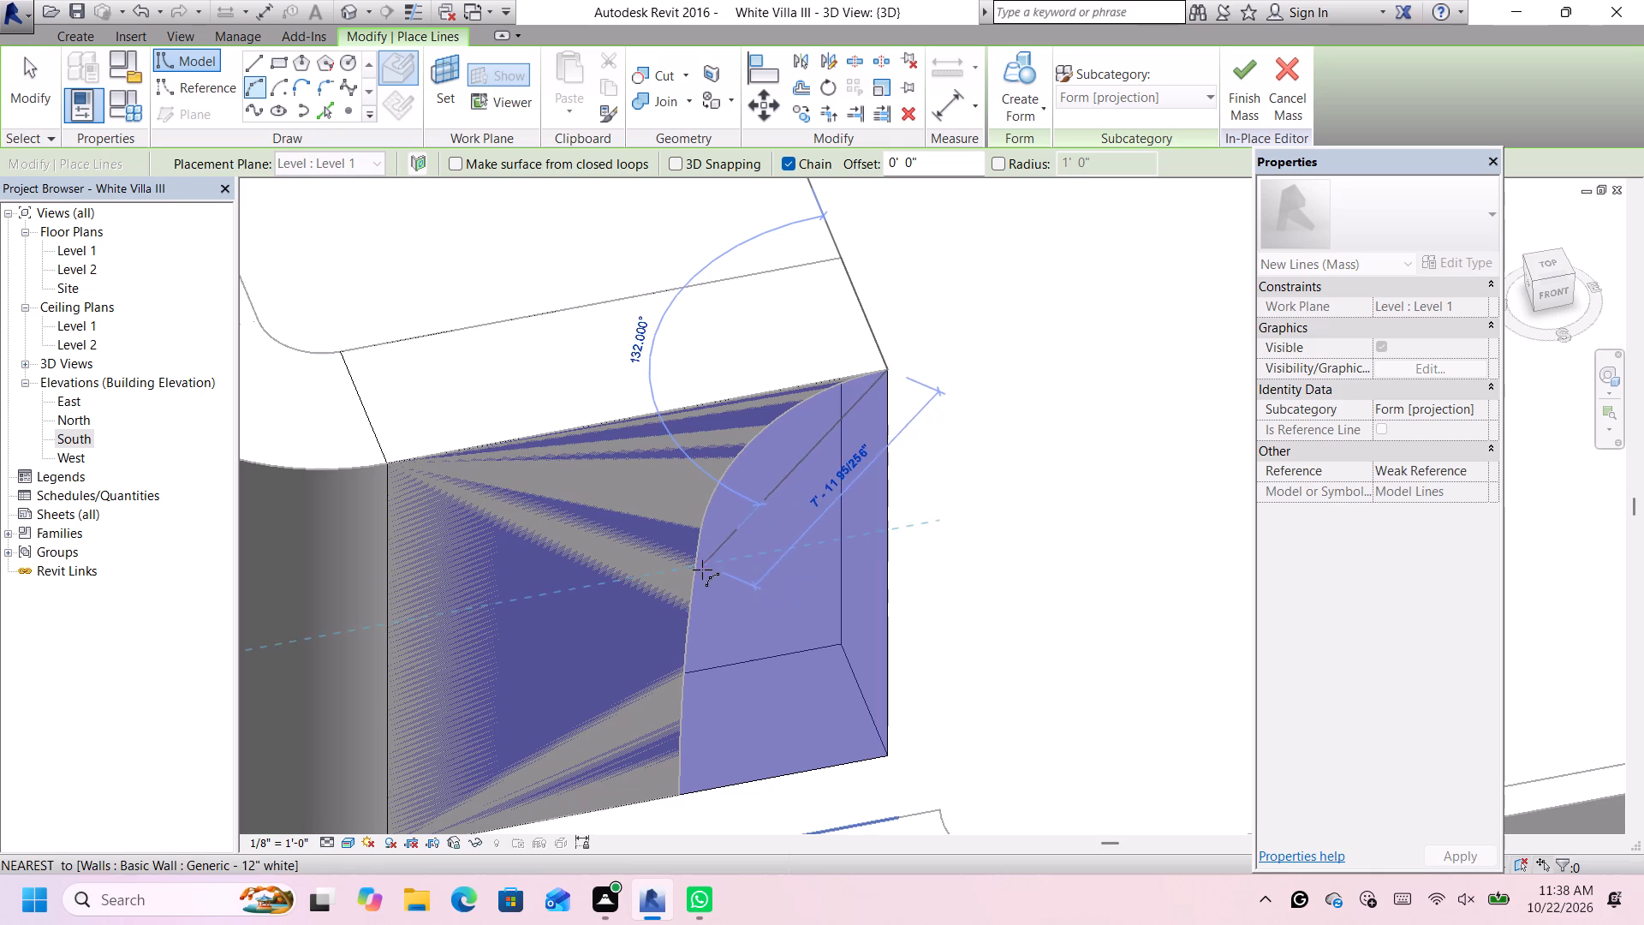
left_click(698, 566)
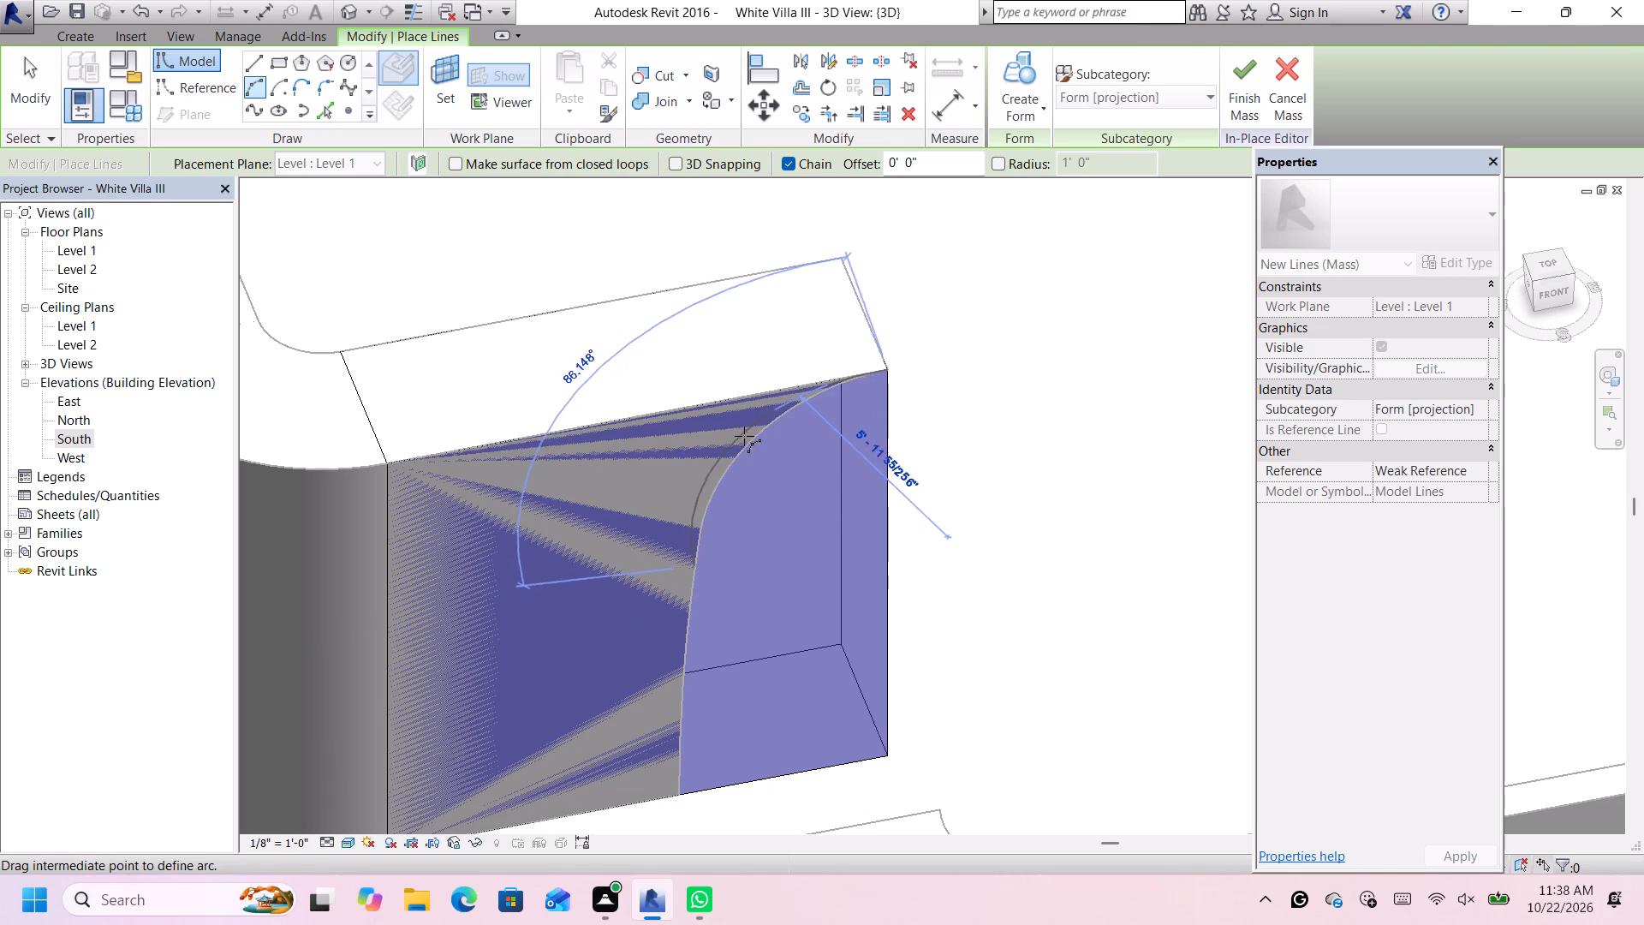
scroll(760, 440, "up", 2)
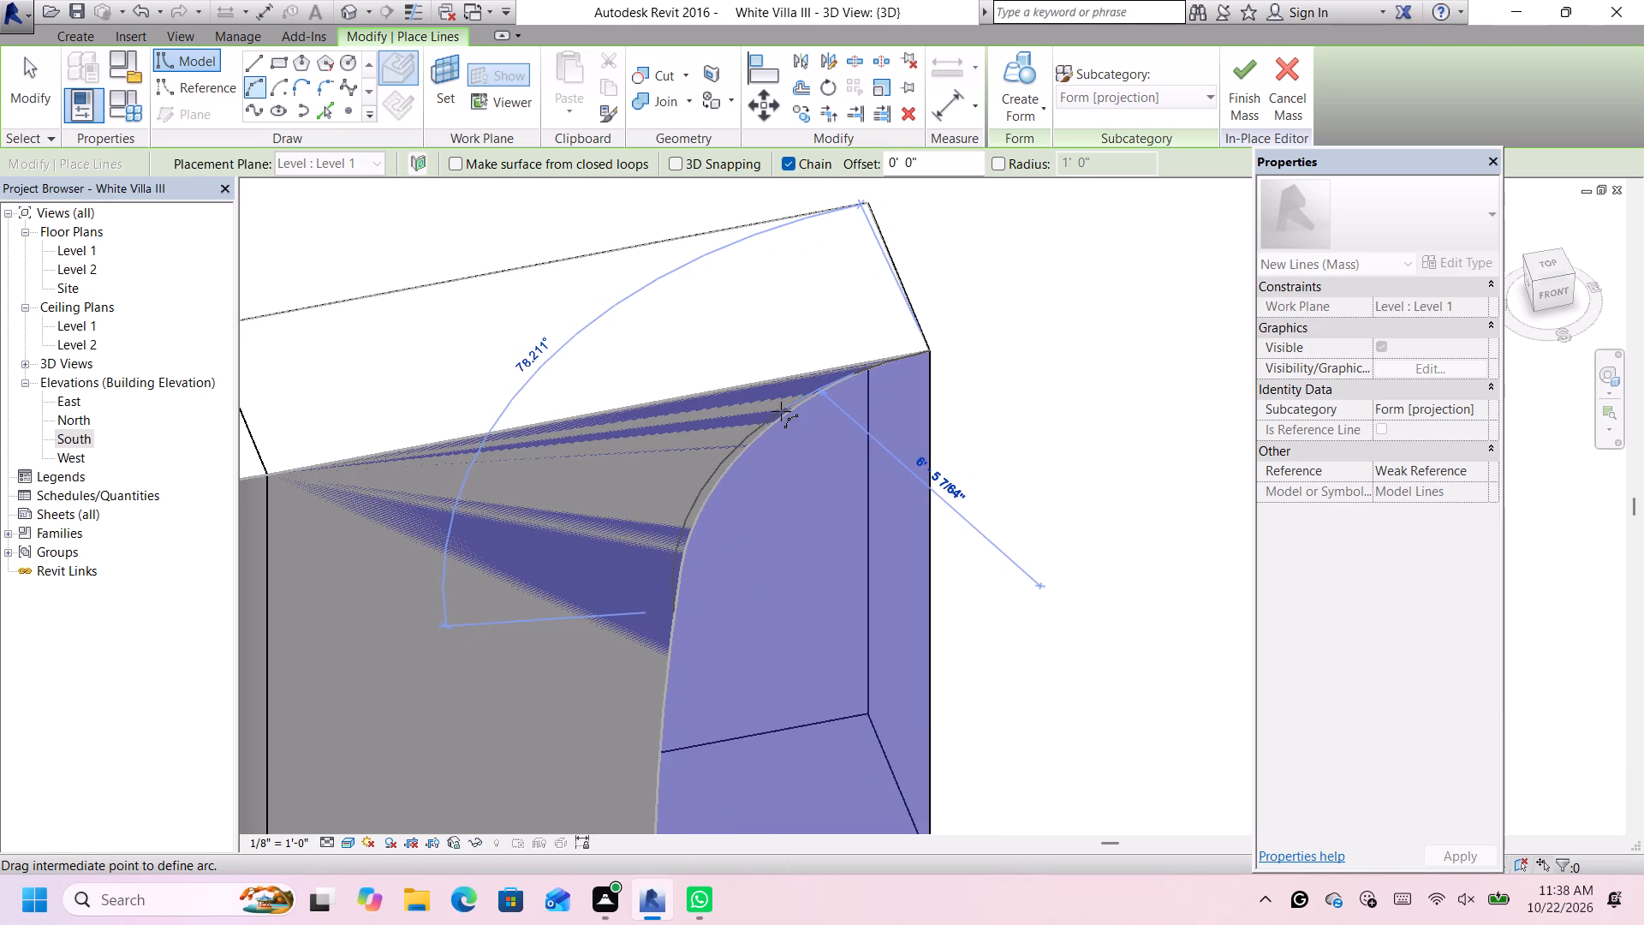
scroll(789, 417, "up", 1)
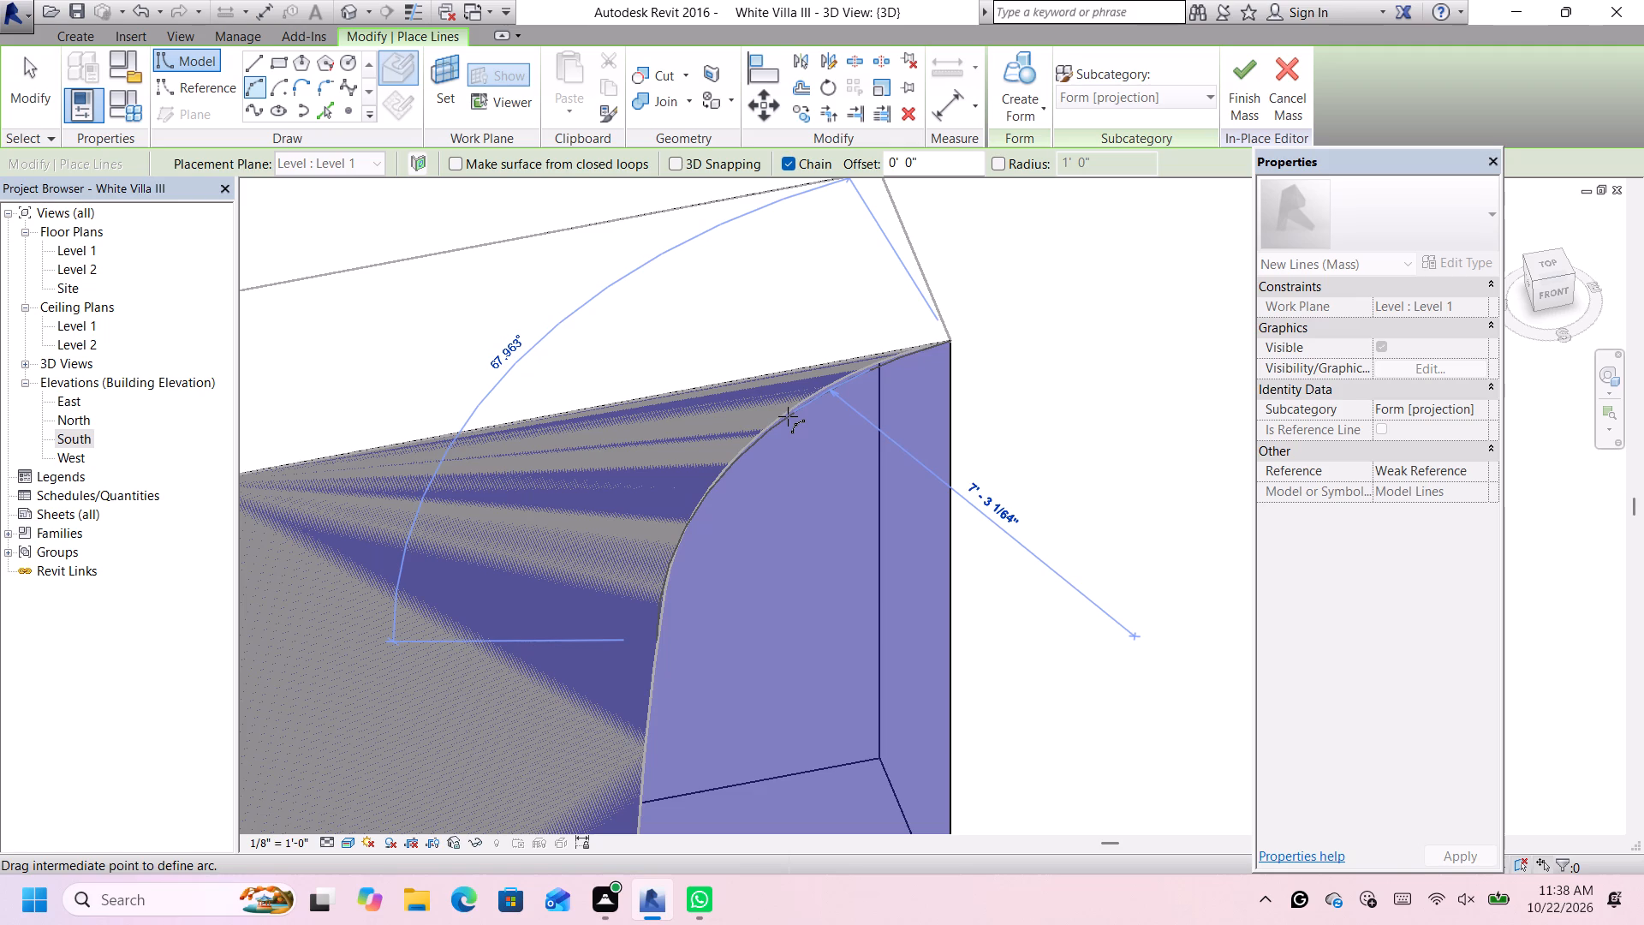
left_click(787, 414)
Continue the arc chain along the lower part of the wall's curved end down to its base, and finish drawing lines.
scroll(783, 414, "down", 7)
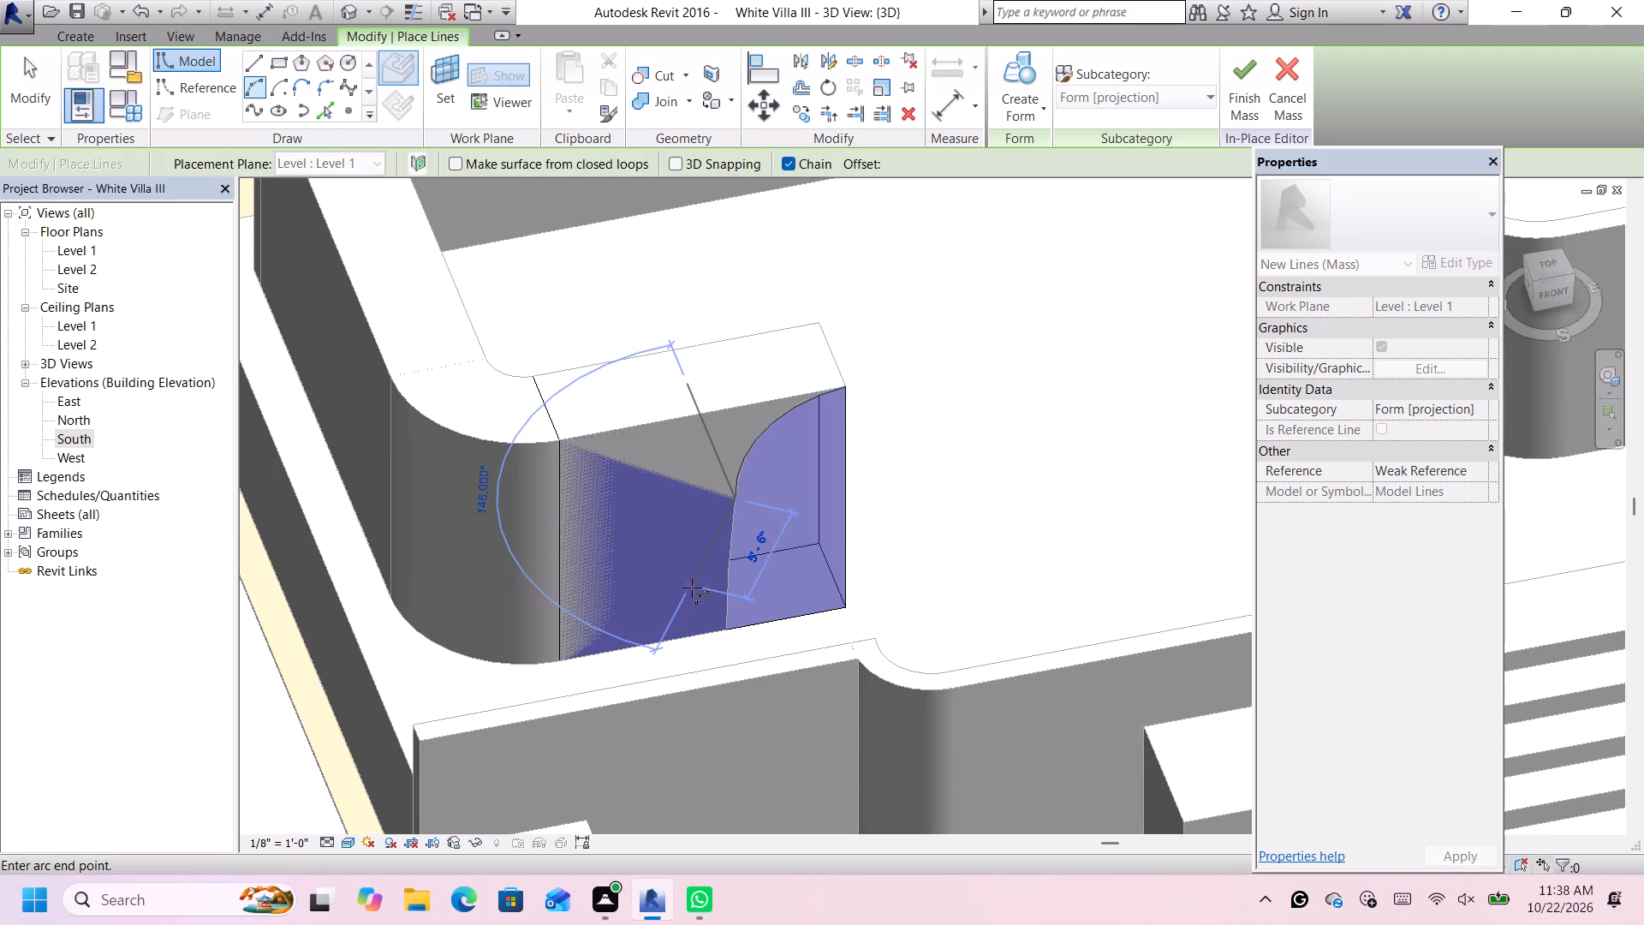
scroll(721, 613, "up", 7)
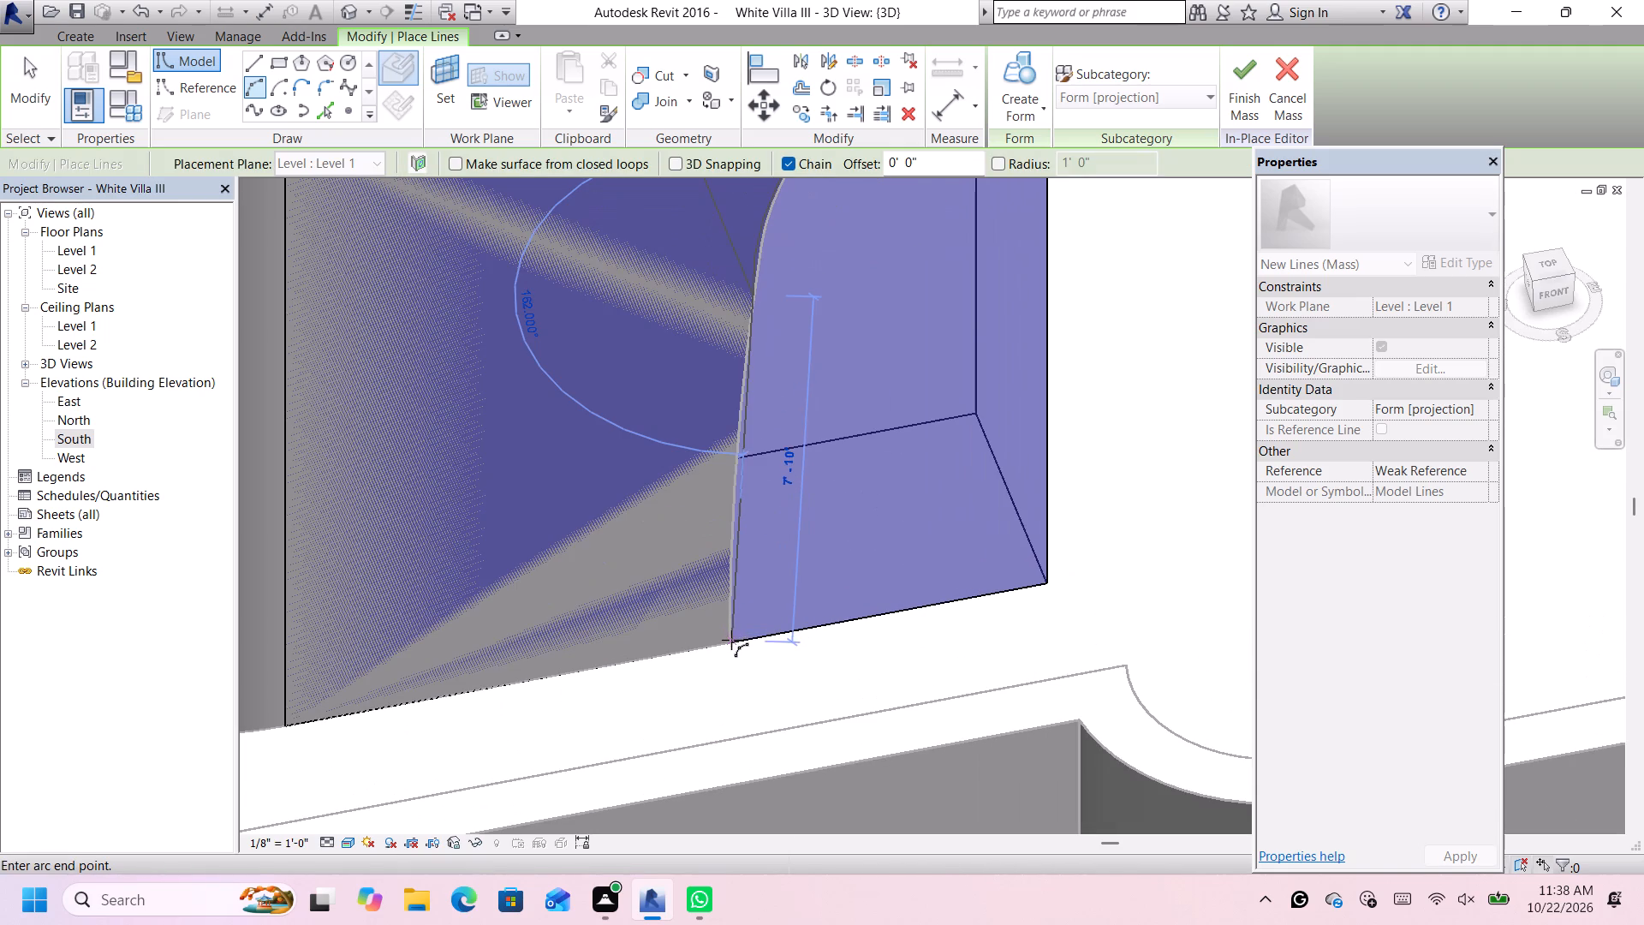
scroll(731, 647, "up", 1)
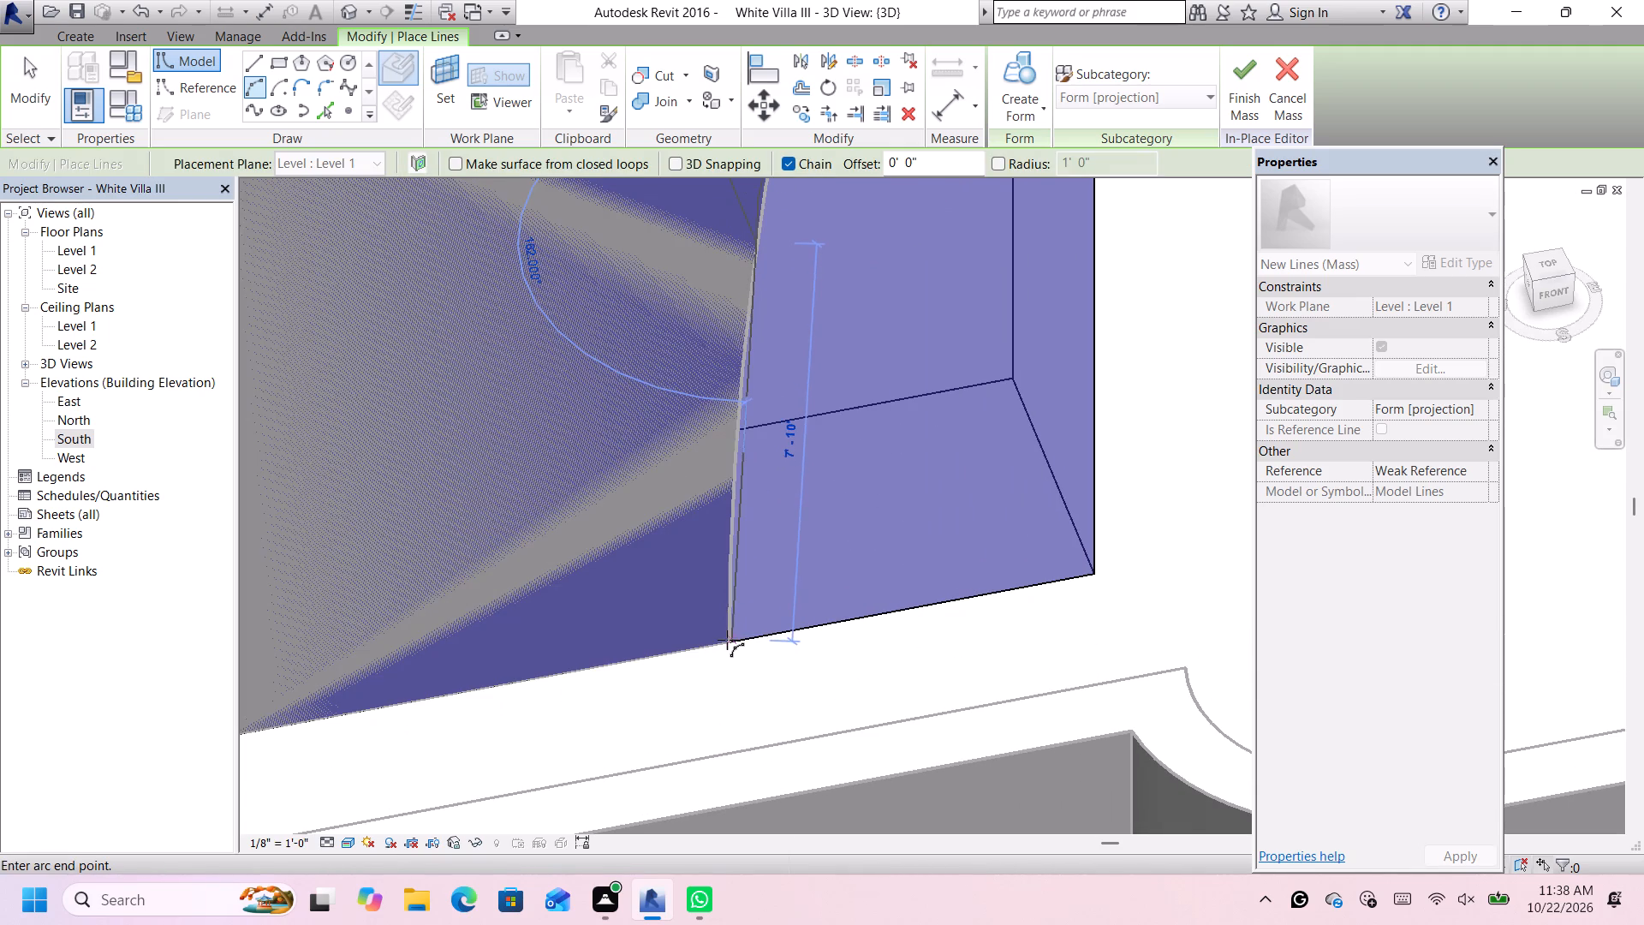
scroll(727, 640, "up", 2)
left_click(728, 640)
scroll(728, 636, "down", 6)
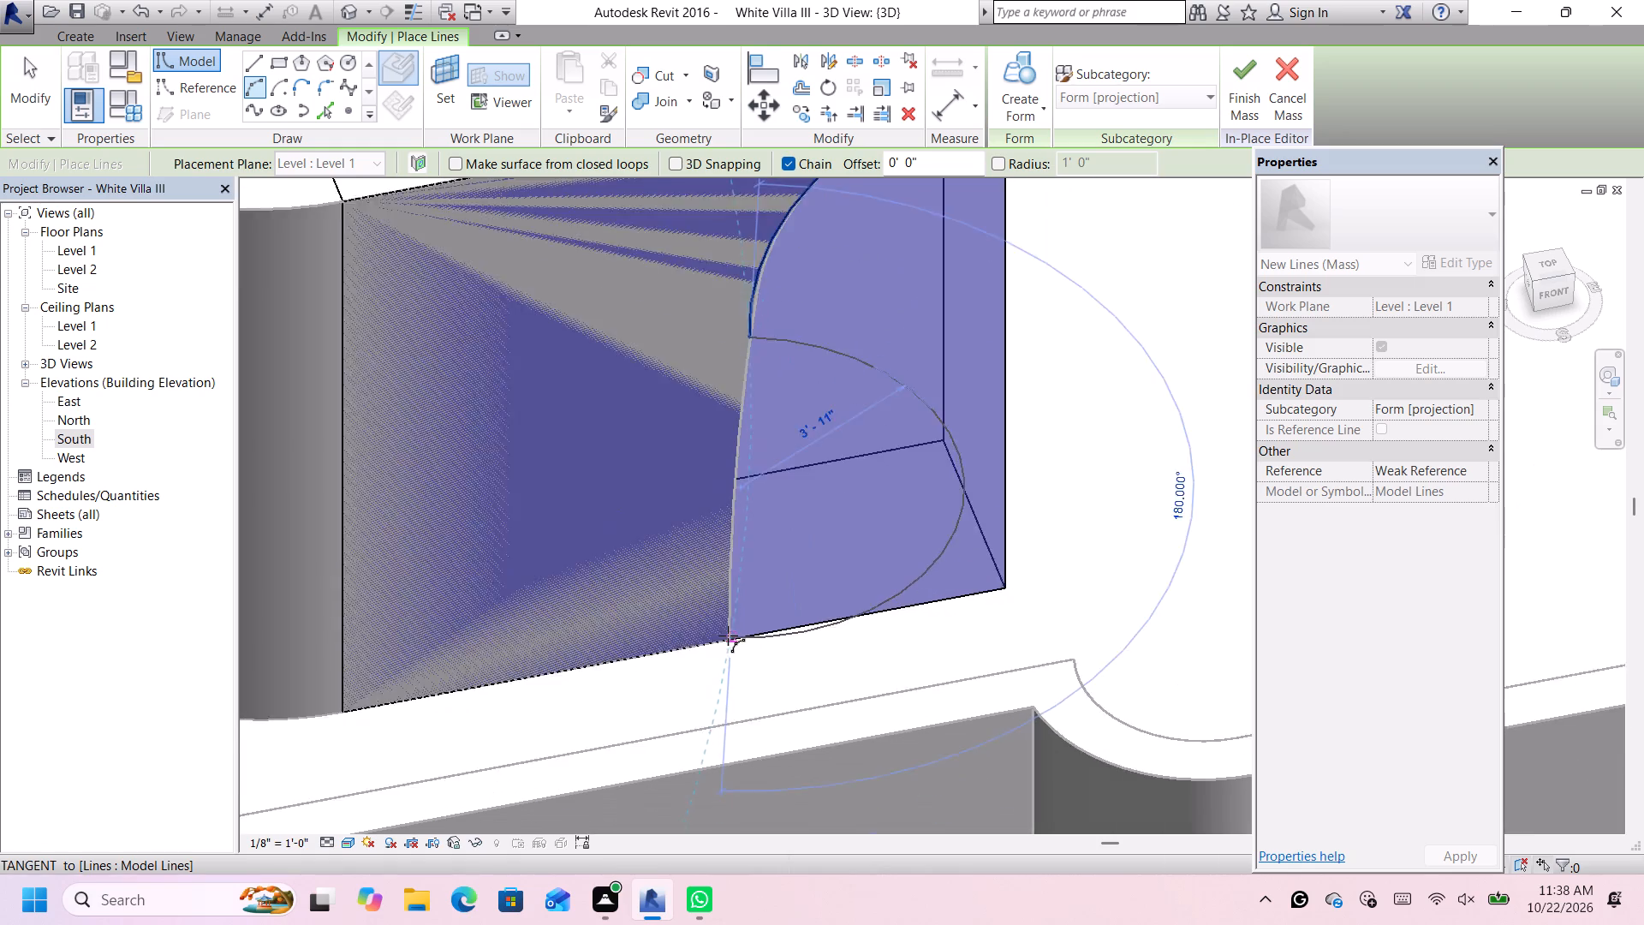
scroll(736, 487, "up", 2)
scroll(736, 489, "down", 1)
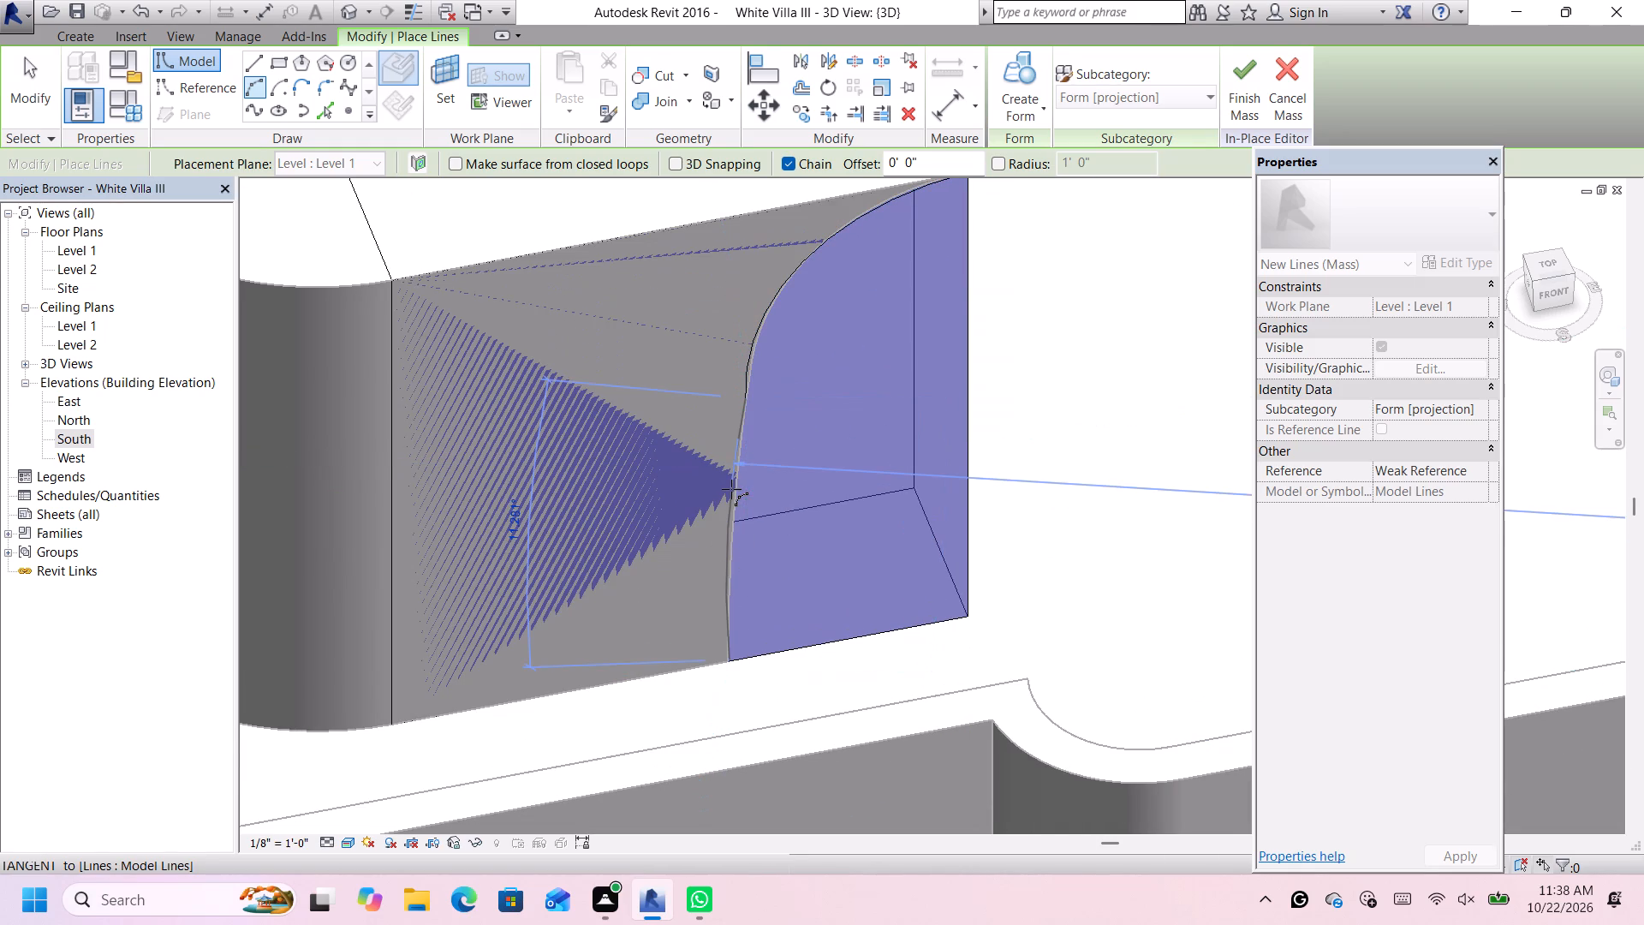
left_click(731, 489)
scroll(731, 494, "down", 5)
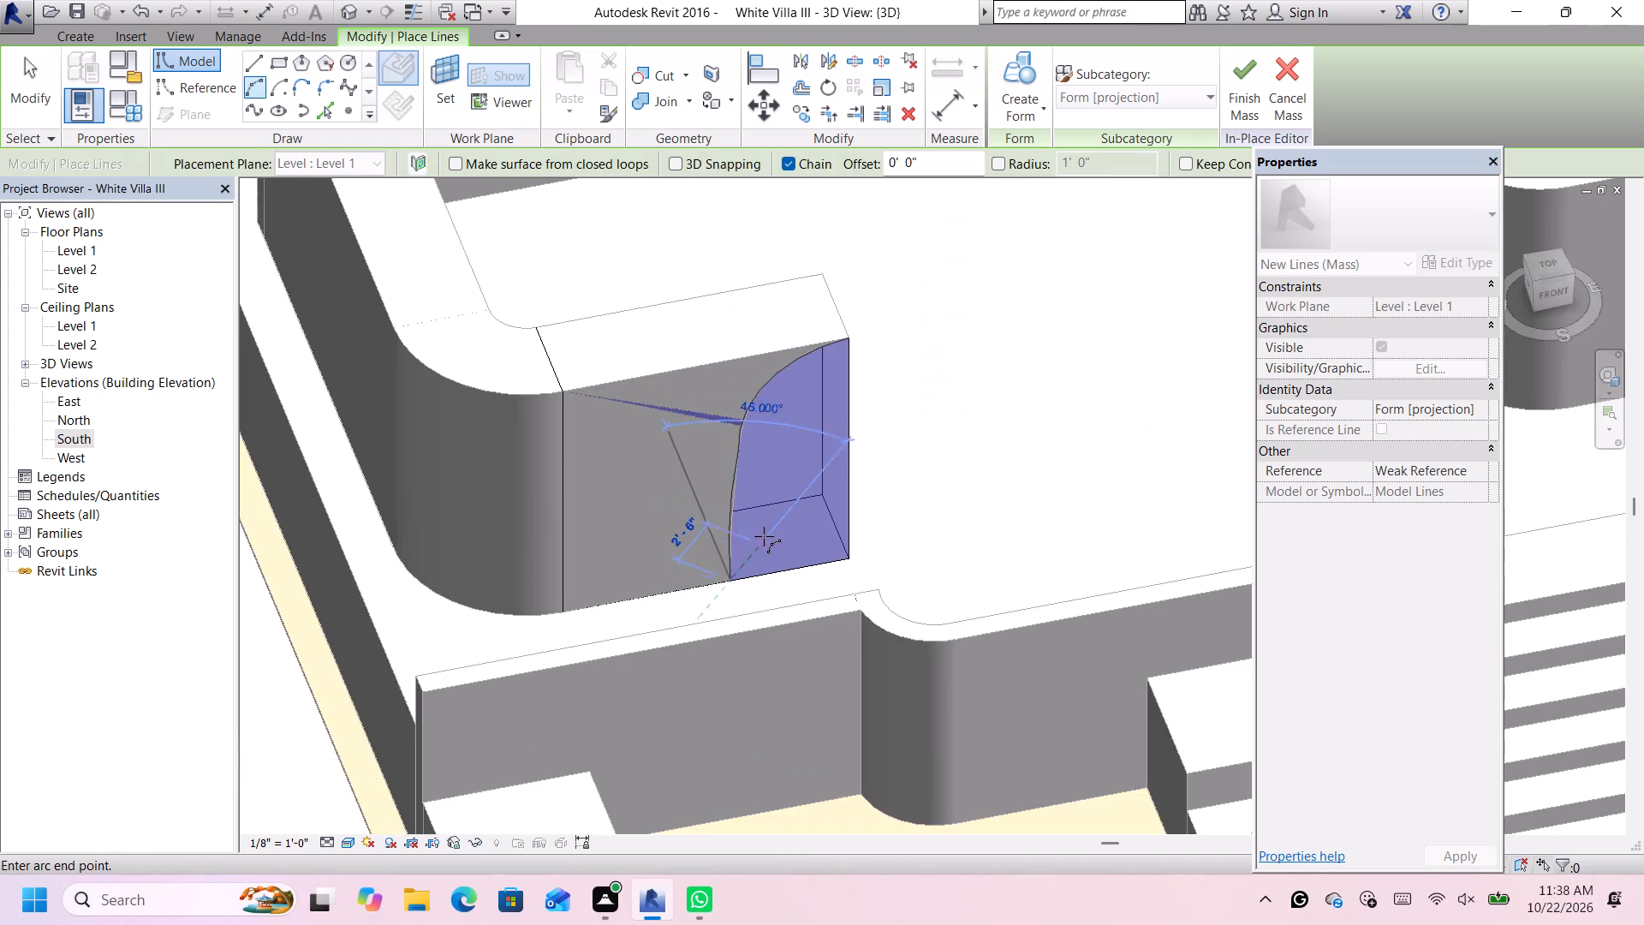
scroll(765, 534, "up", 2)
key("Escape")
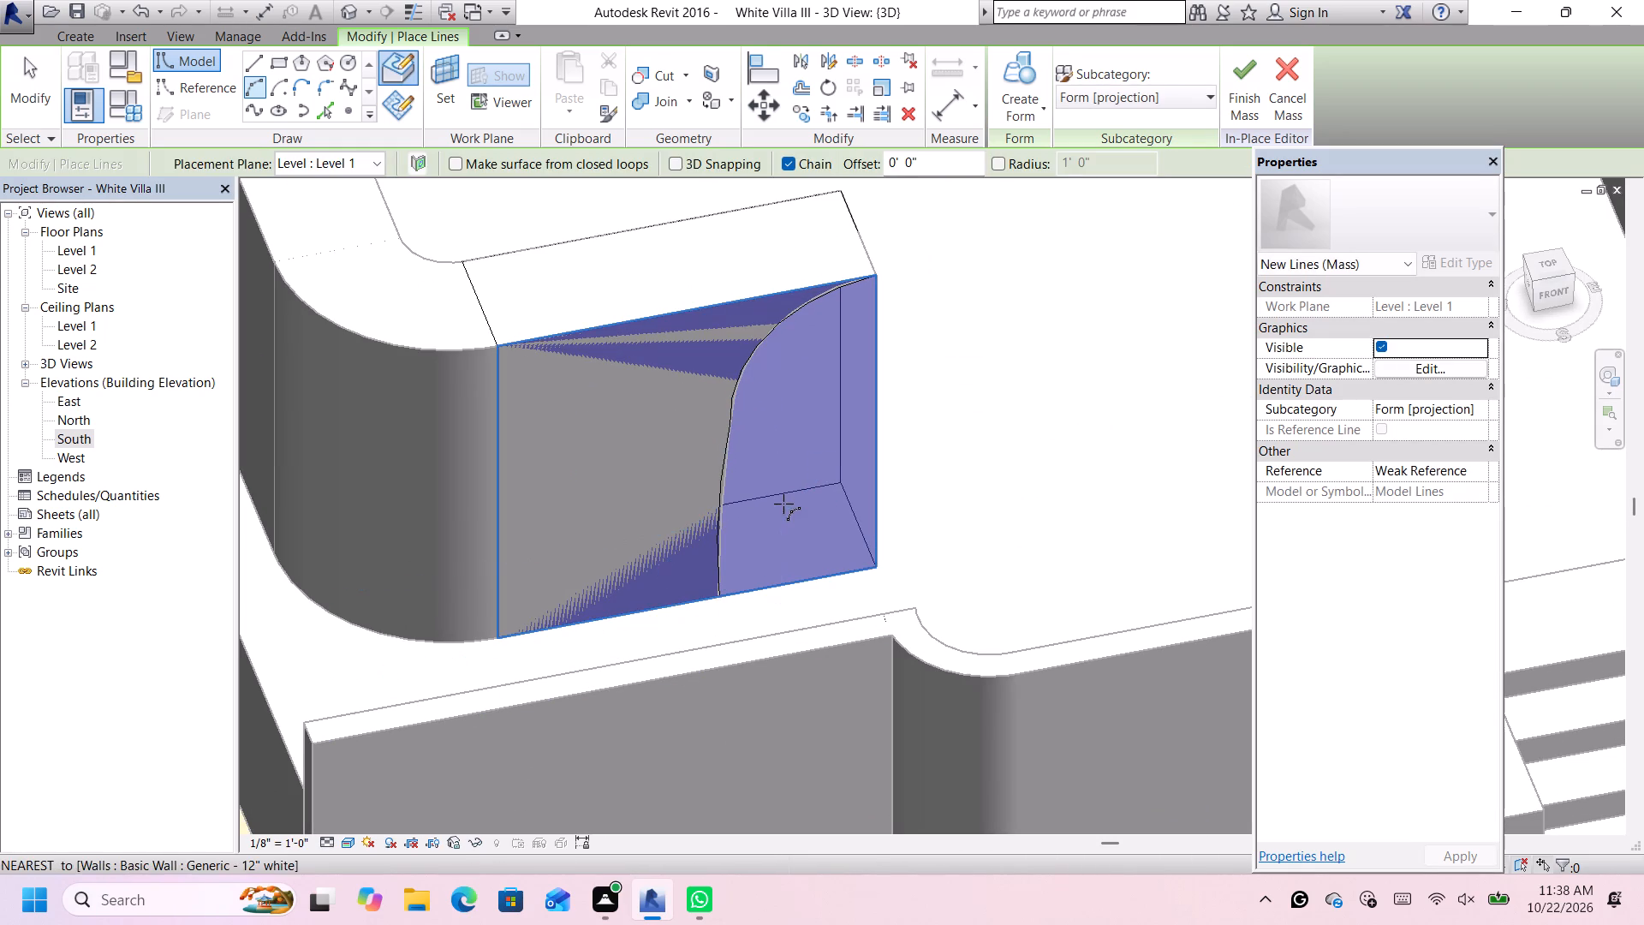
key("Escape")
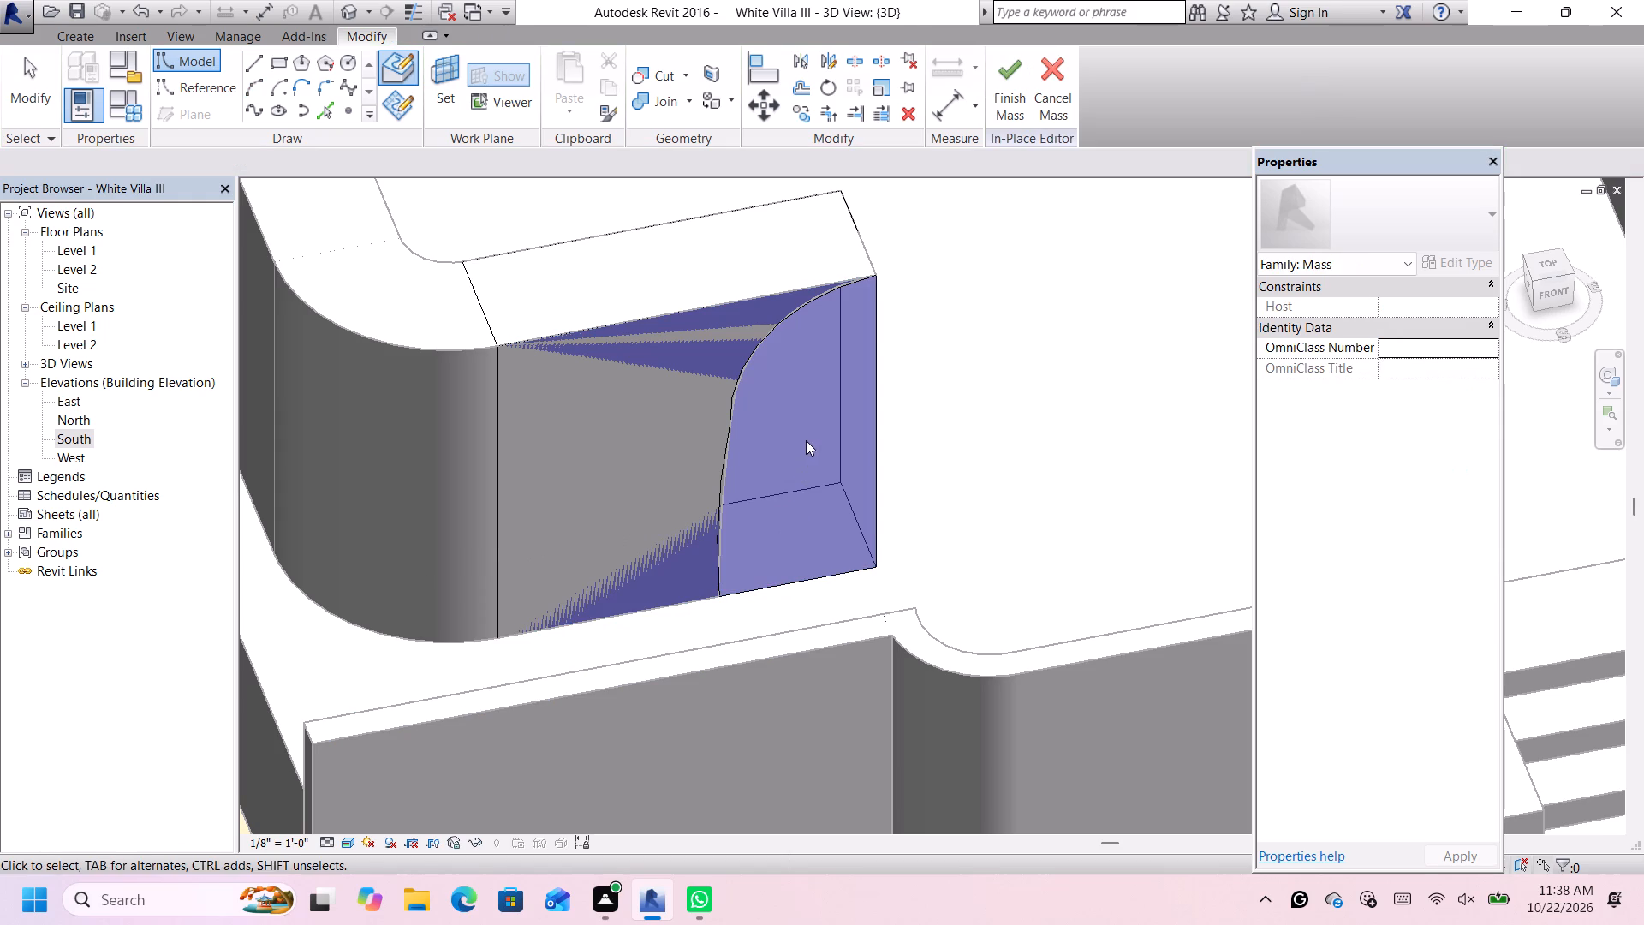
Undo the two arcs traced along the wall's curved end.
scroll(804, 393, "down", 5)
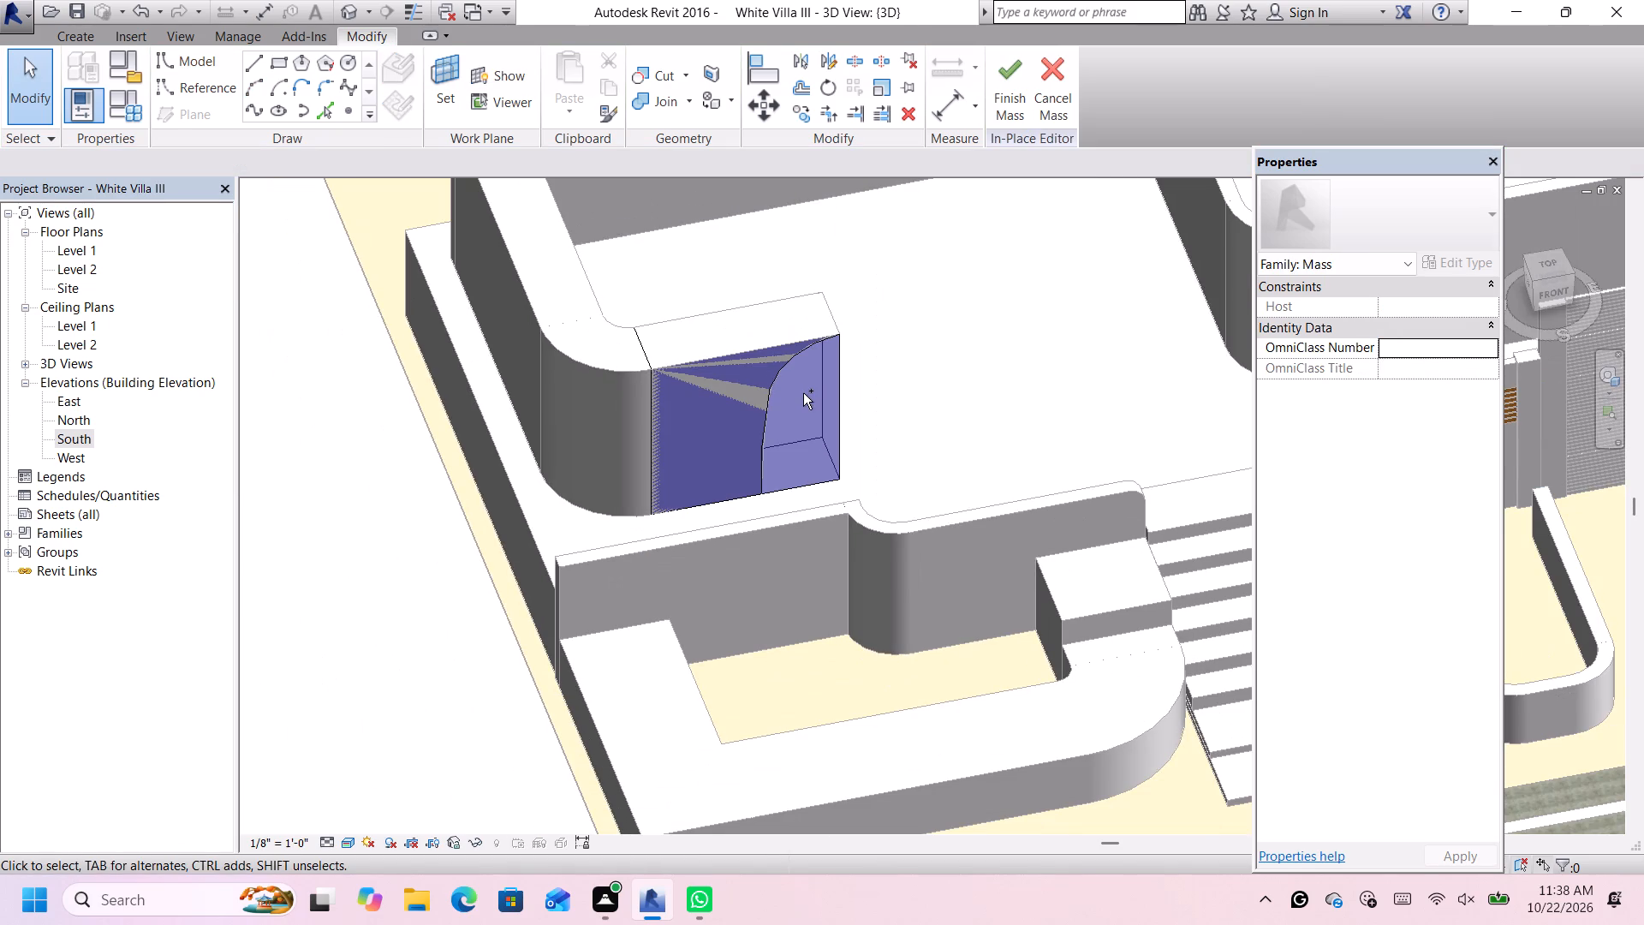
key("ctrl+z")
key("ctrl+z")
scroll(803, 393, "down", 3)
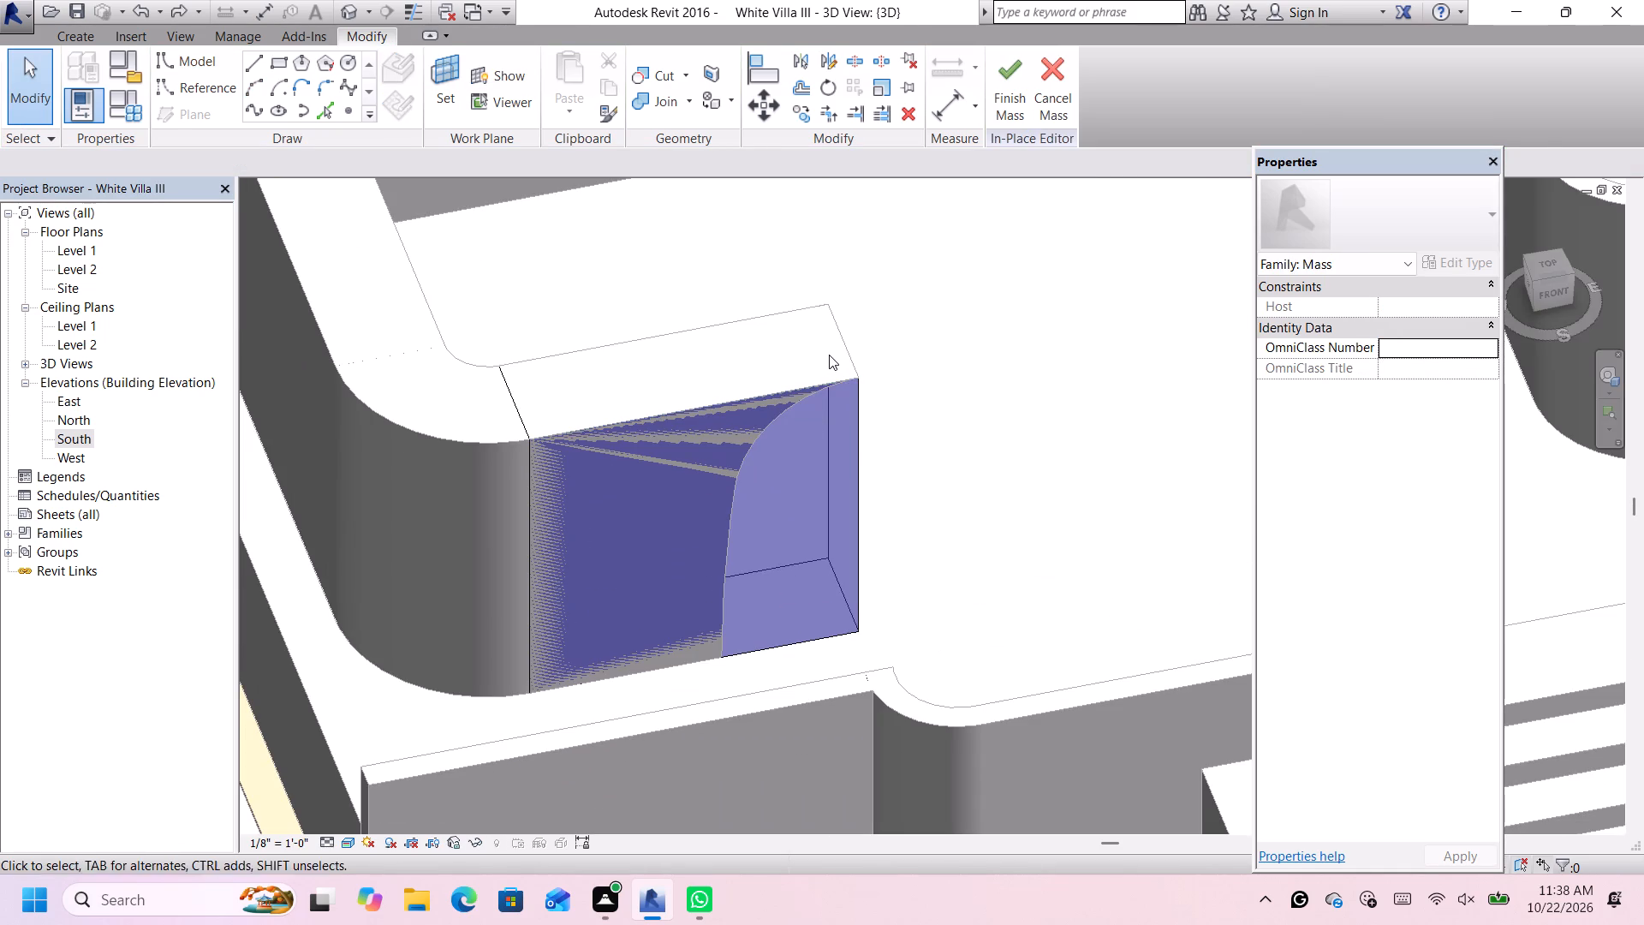
Move the solid form's outer front vertical edge inward so the form's front face is 7'-0" long, dismissing the interrupting notification card.
left_click(857, 455)
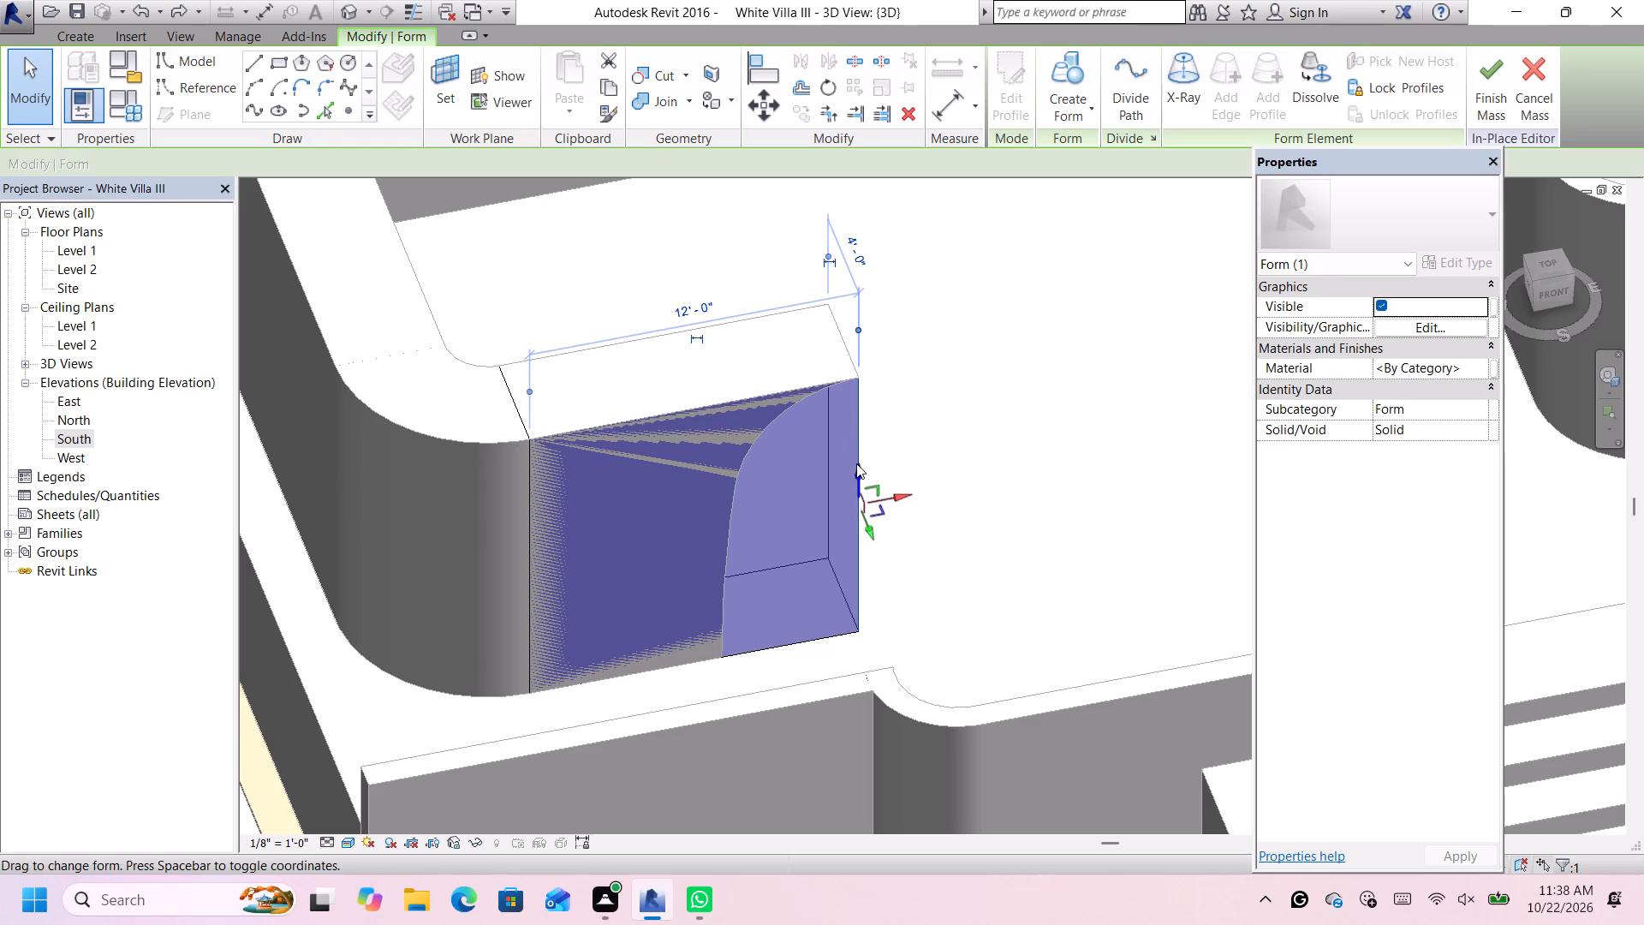
left_click_drag(896, 496, 828, 508)
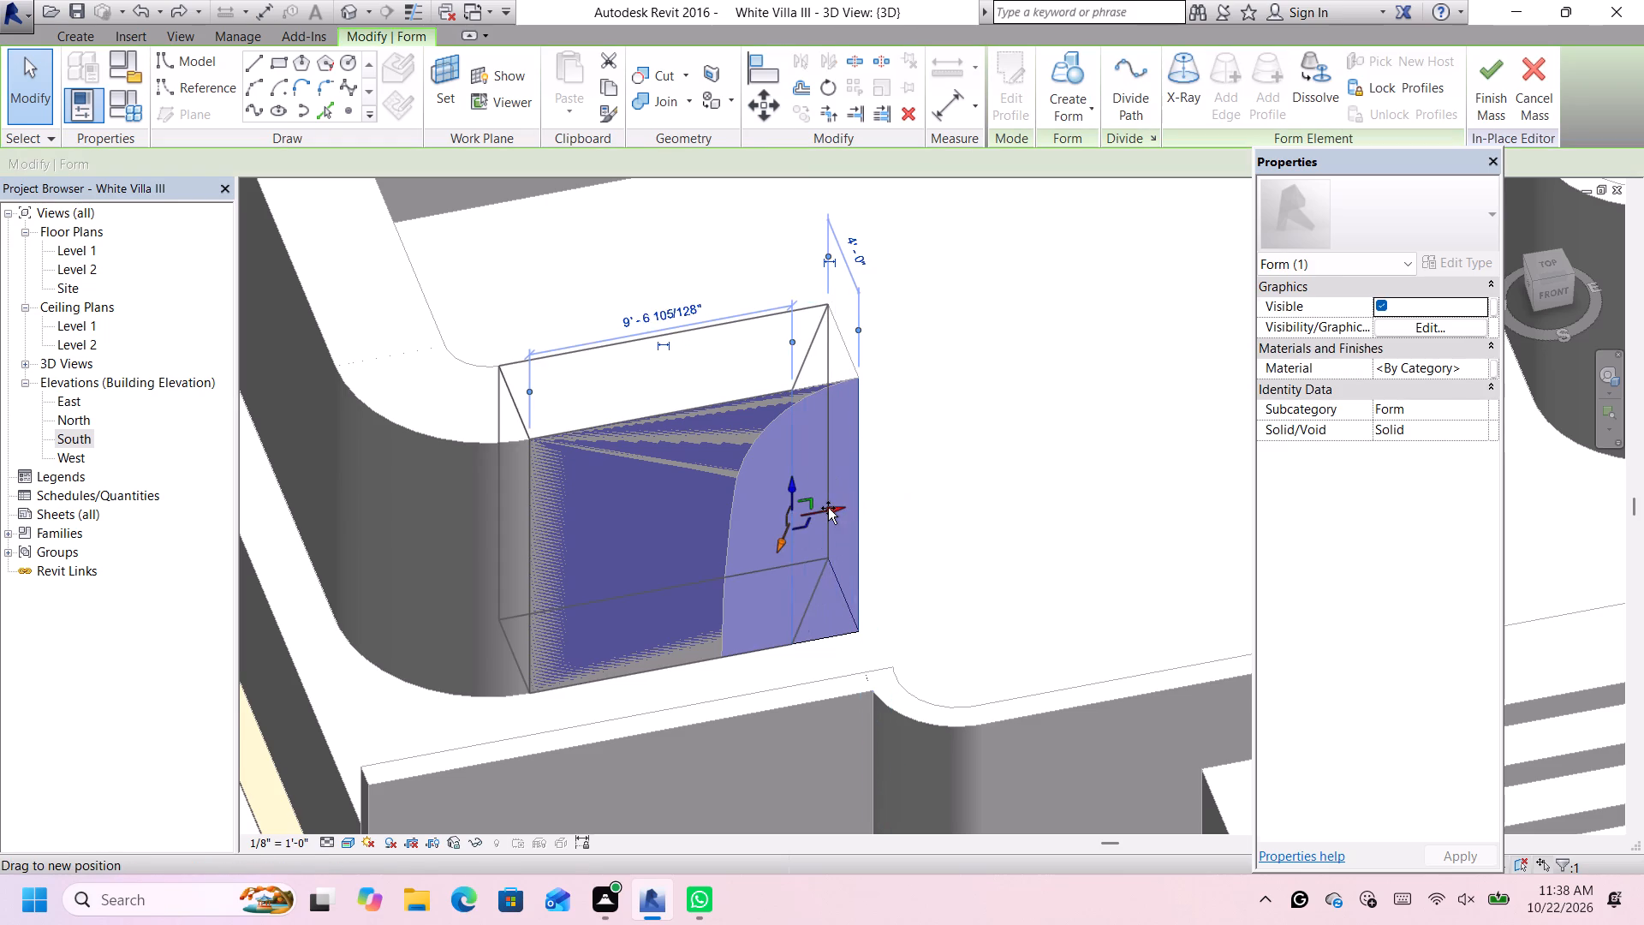
left_click_drag(828, 508, 757, 522)
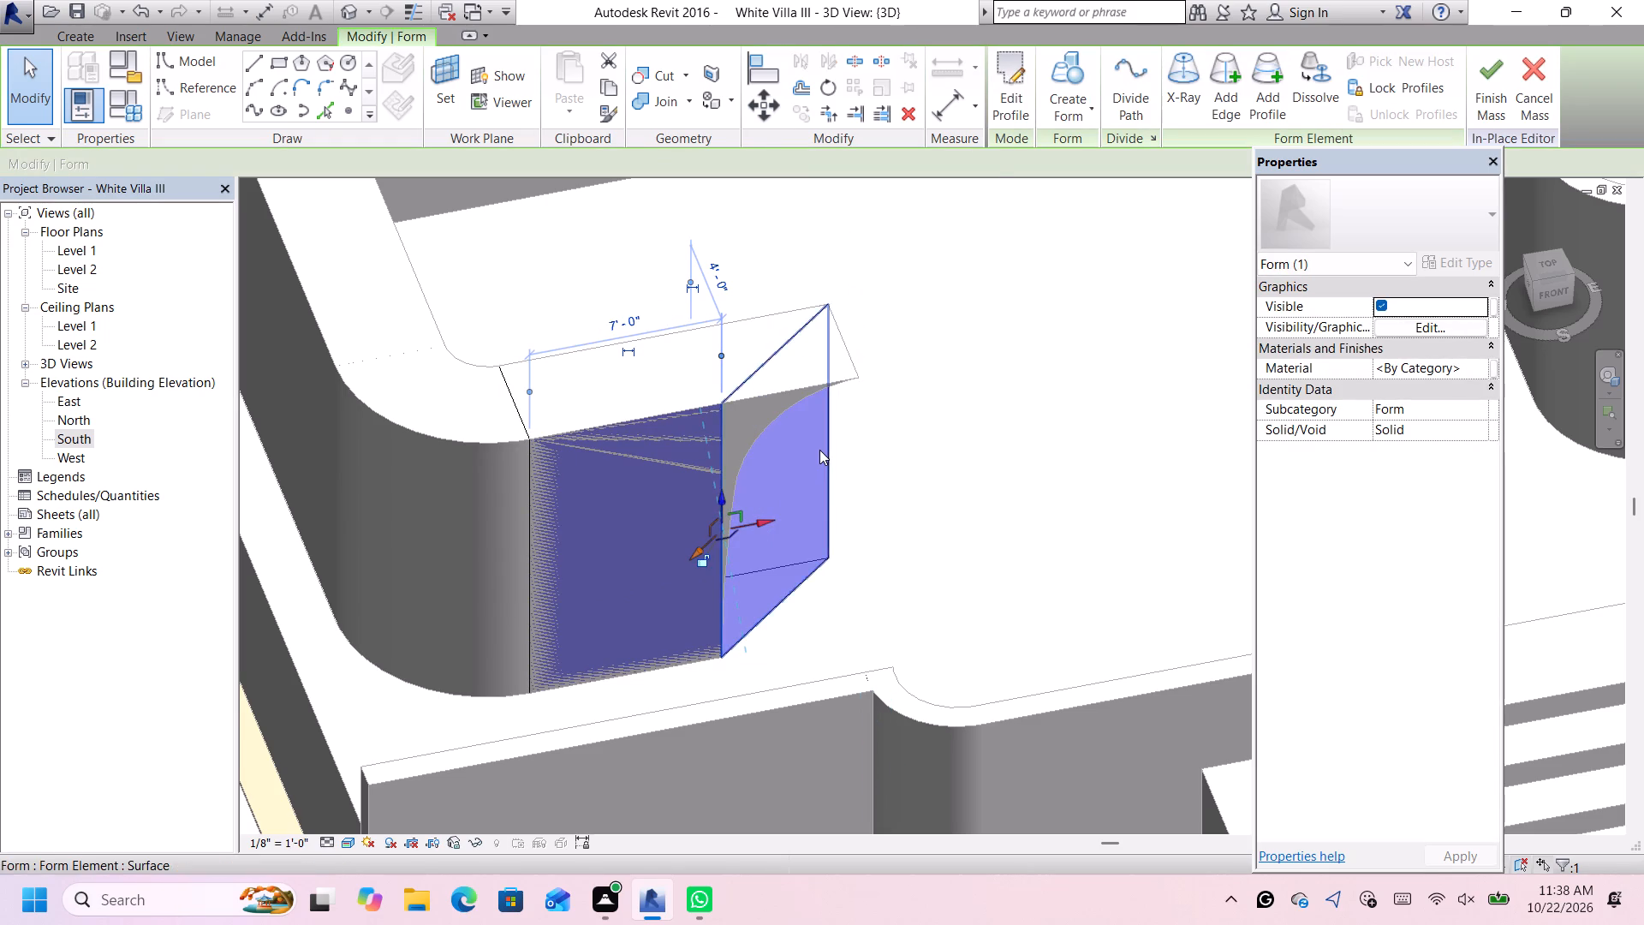
middle_click(819, 450)
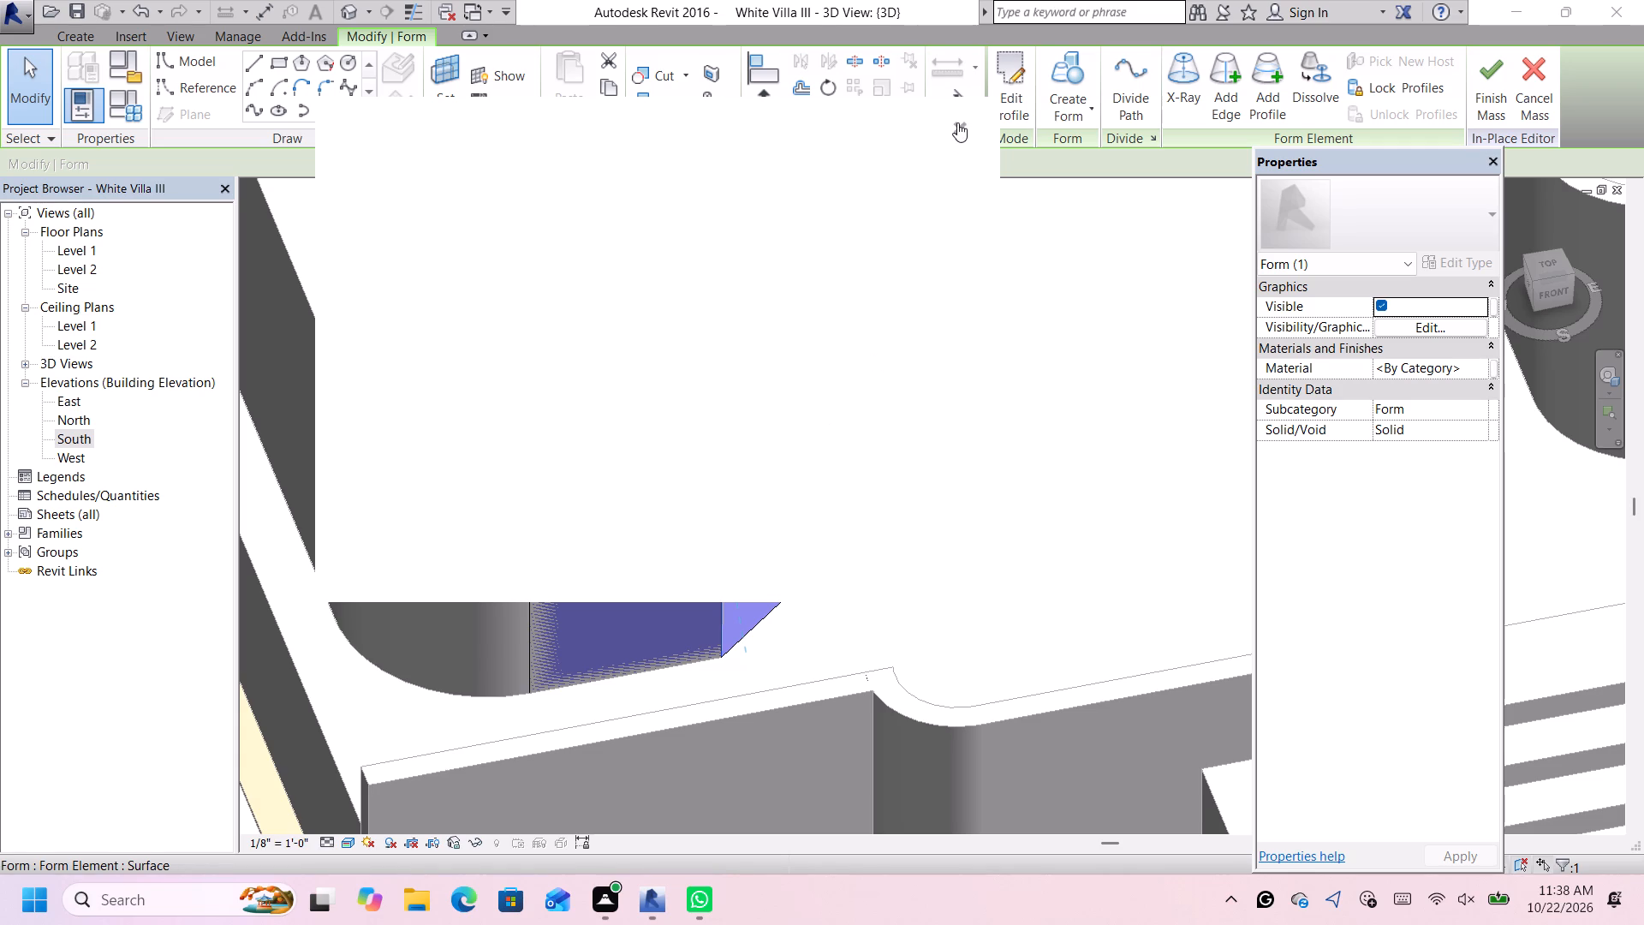
left_click(957, 122)
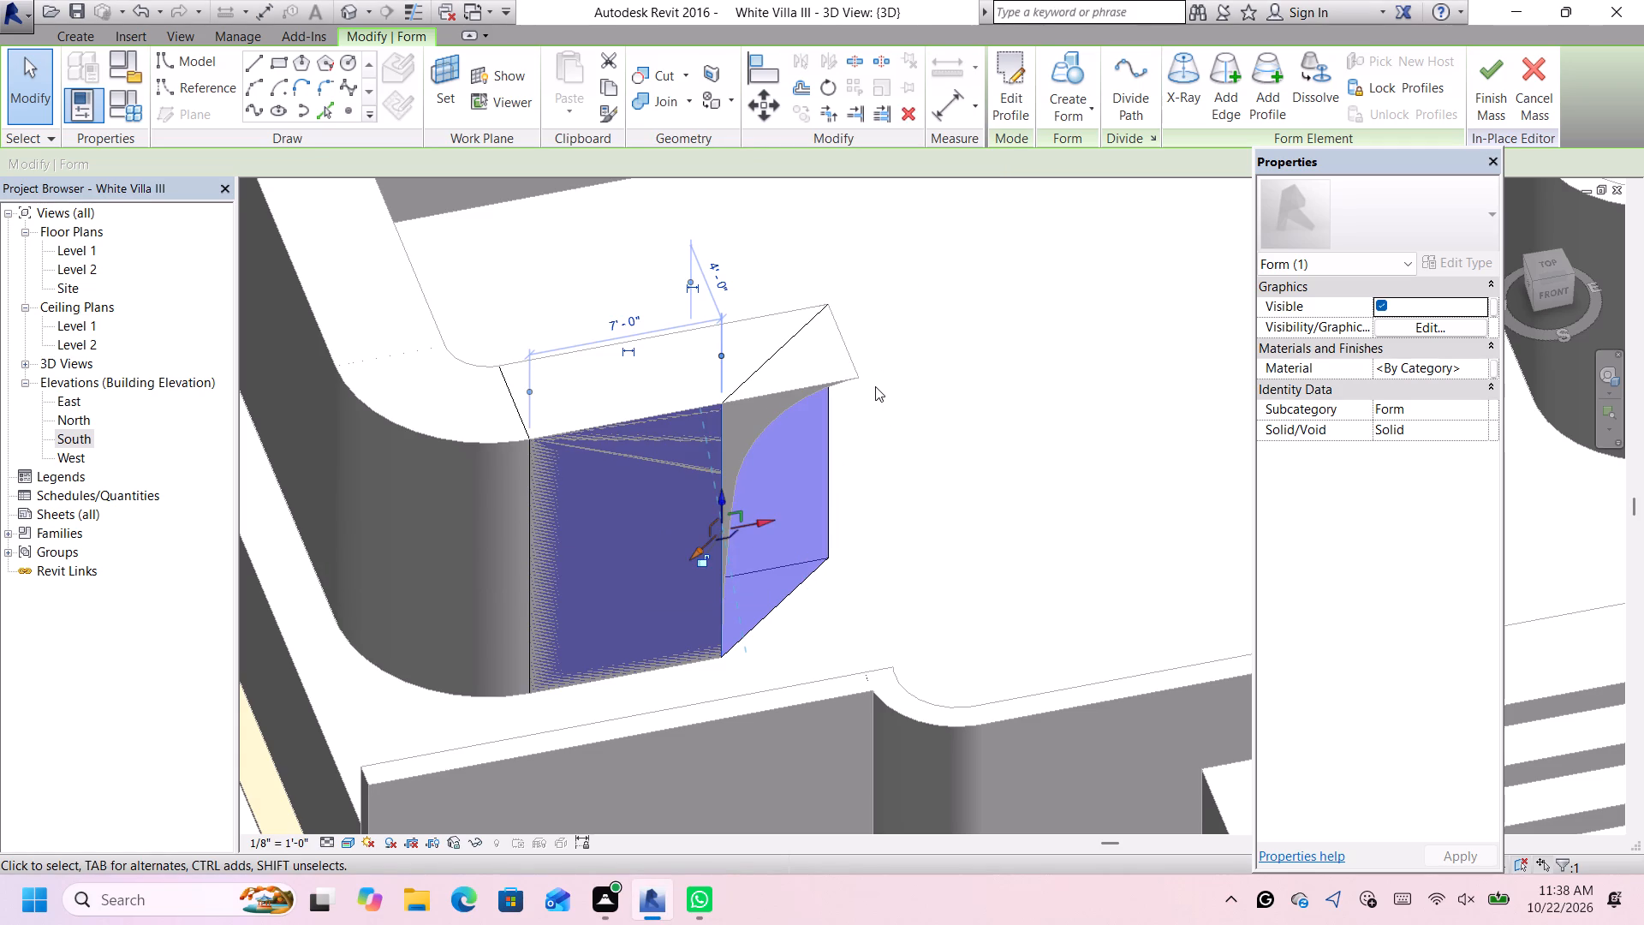
Apply Divide Path to the form's moved front vertical edge.
left_click(1132, 87)
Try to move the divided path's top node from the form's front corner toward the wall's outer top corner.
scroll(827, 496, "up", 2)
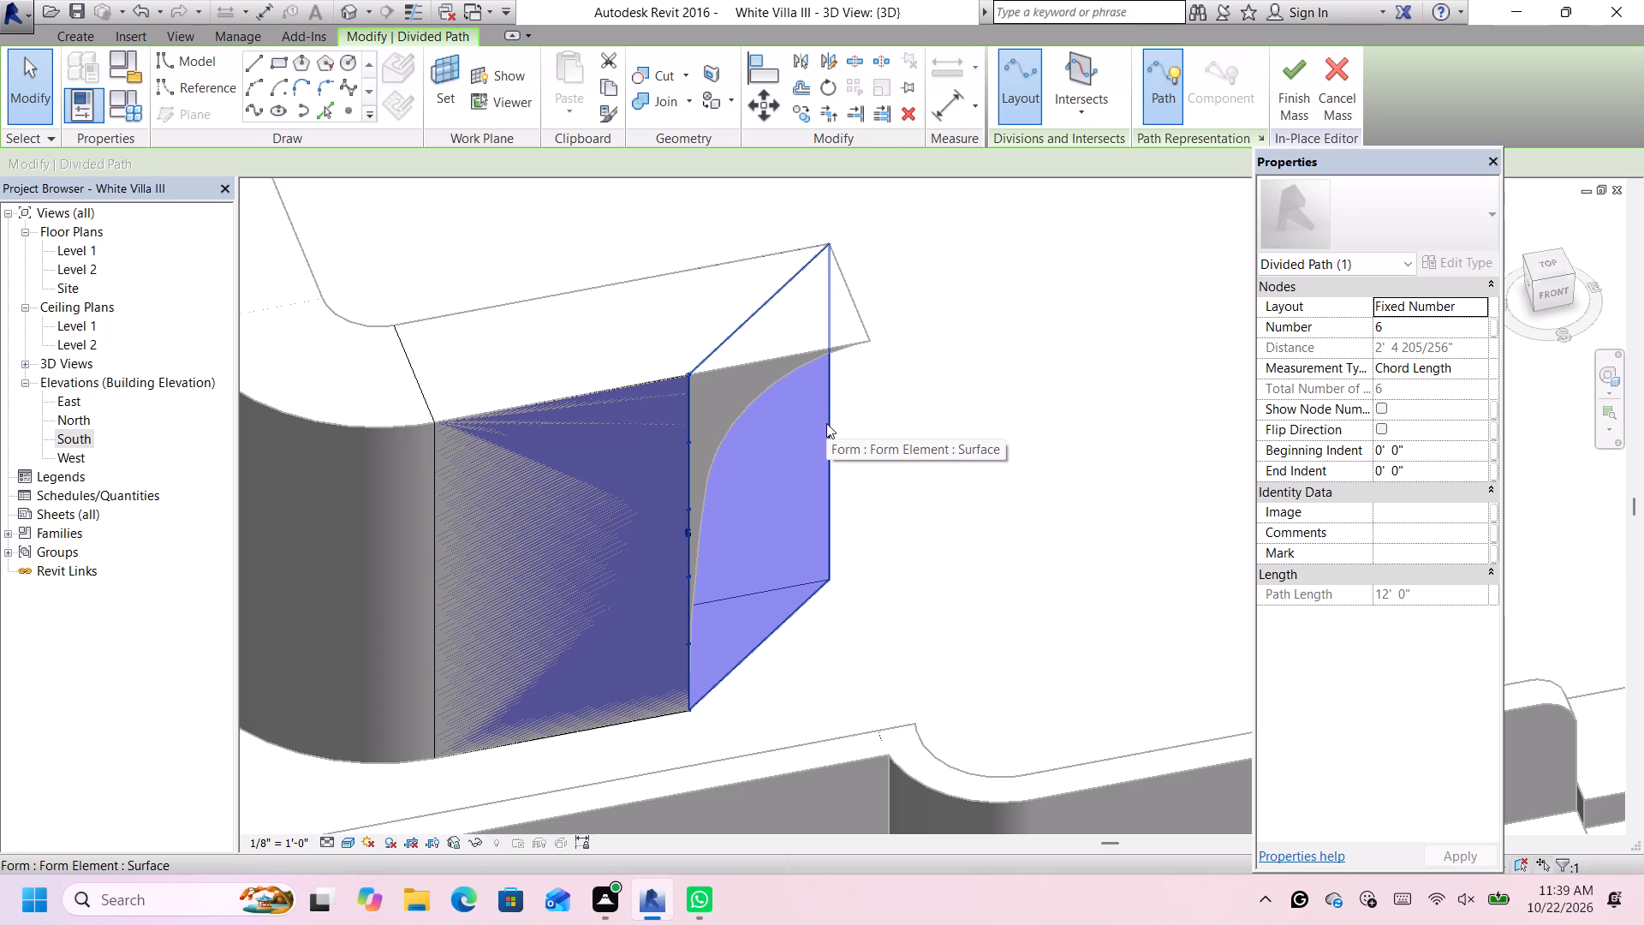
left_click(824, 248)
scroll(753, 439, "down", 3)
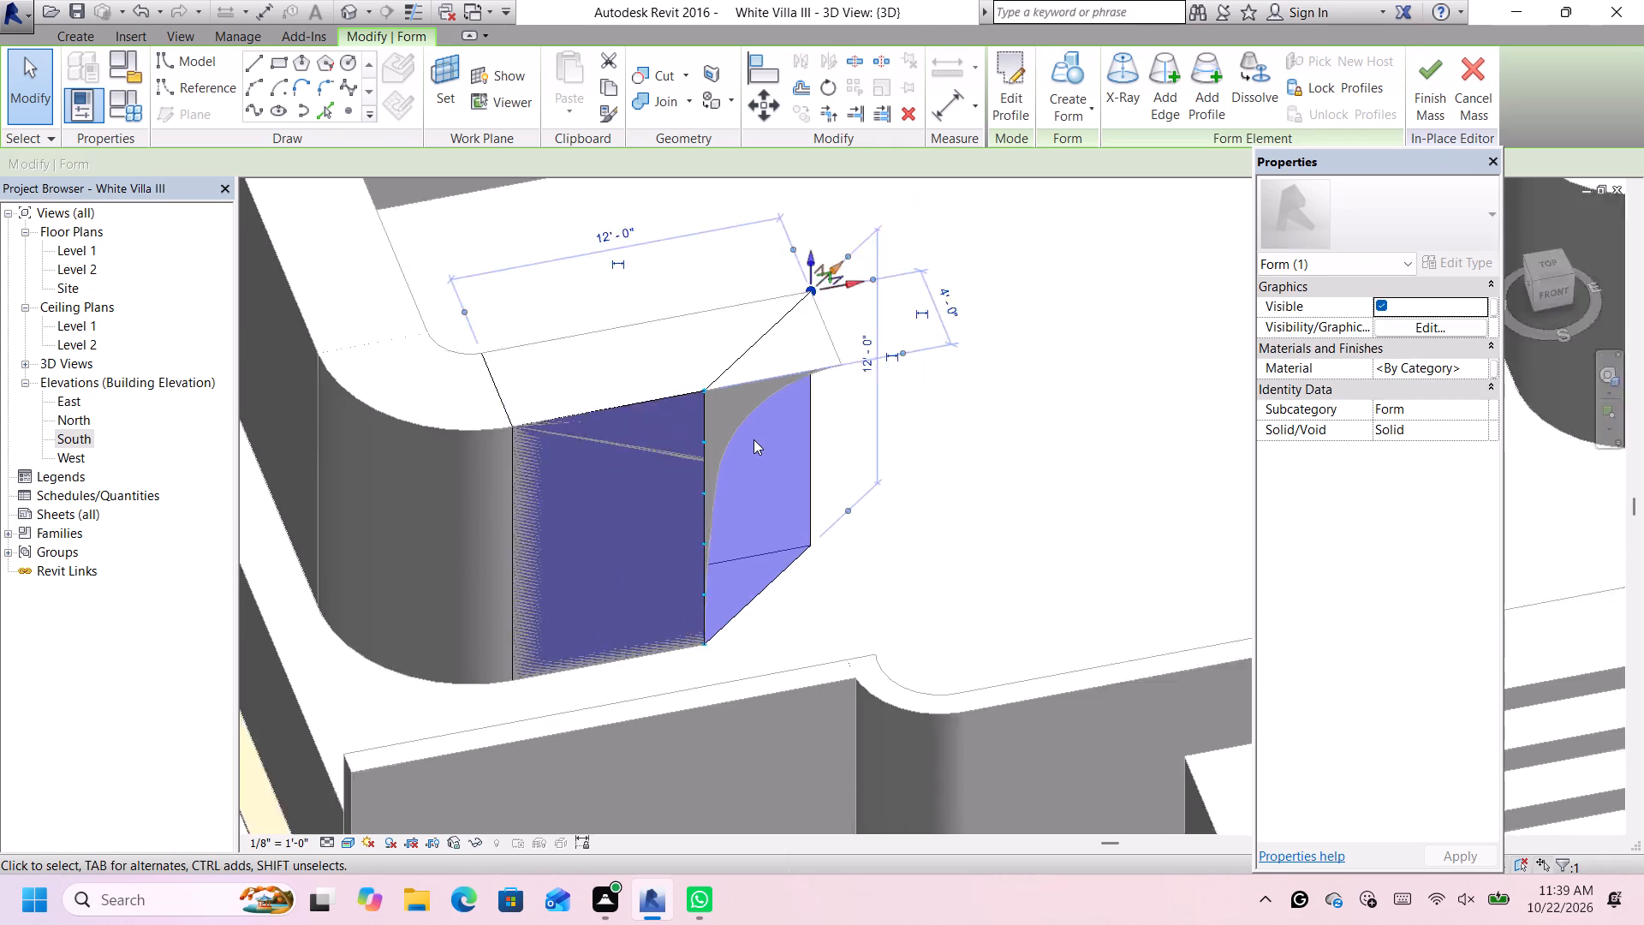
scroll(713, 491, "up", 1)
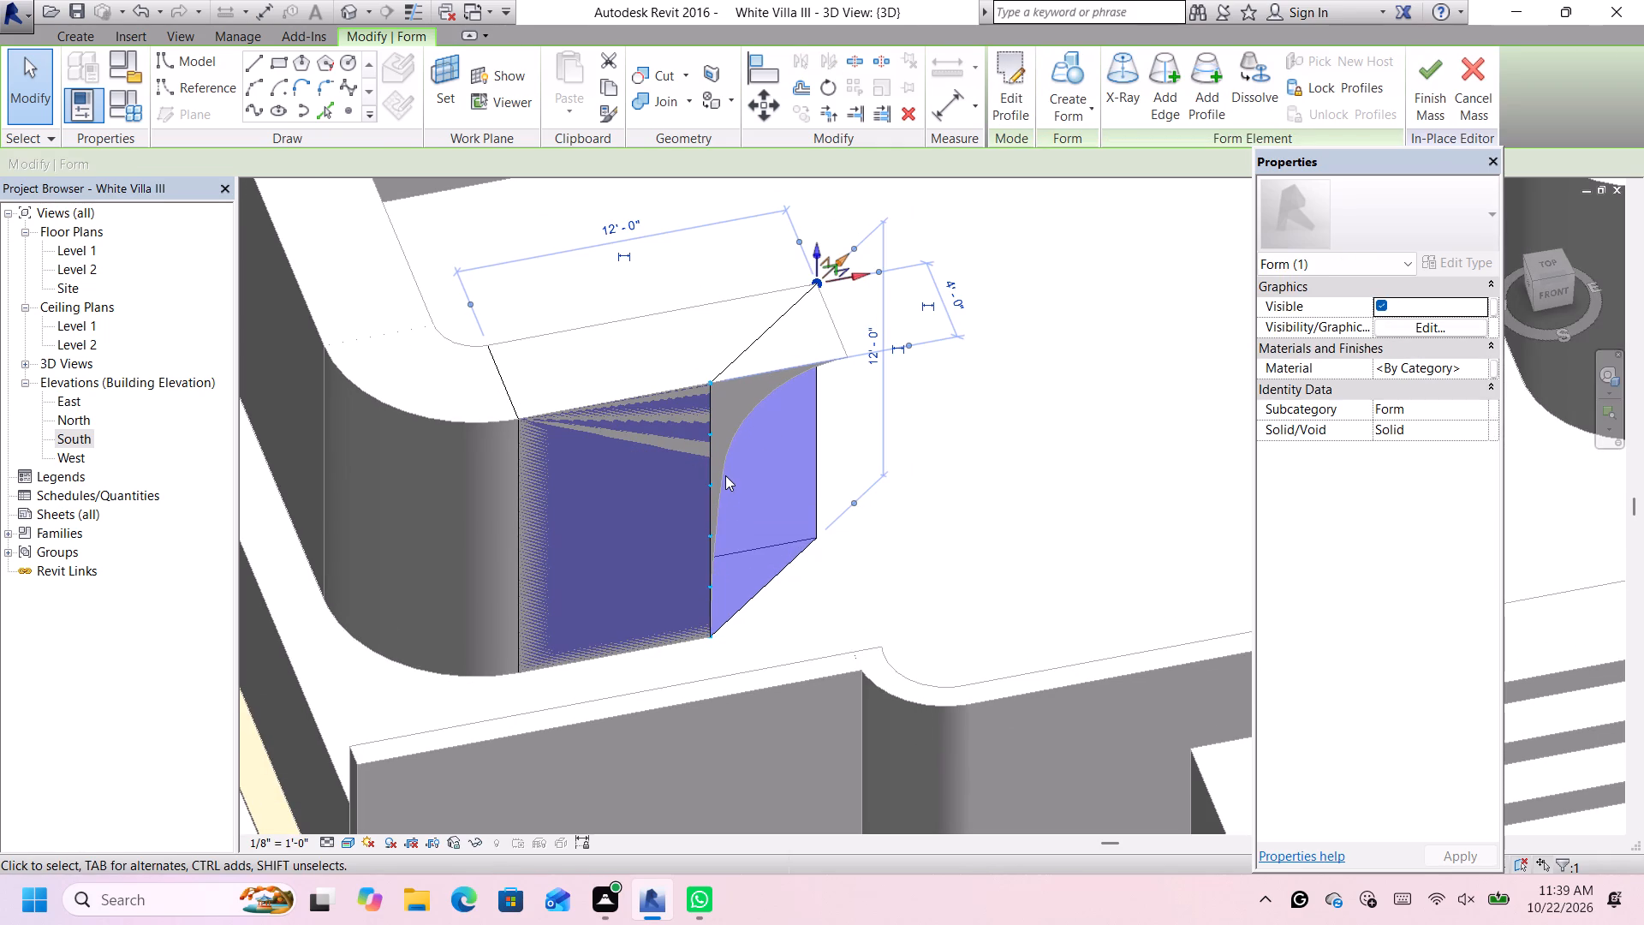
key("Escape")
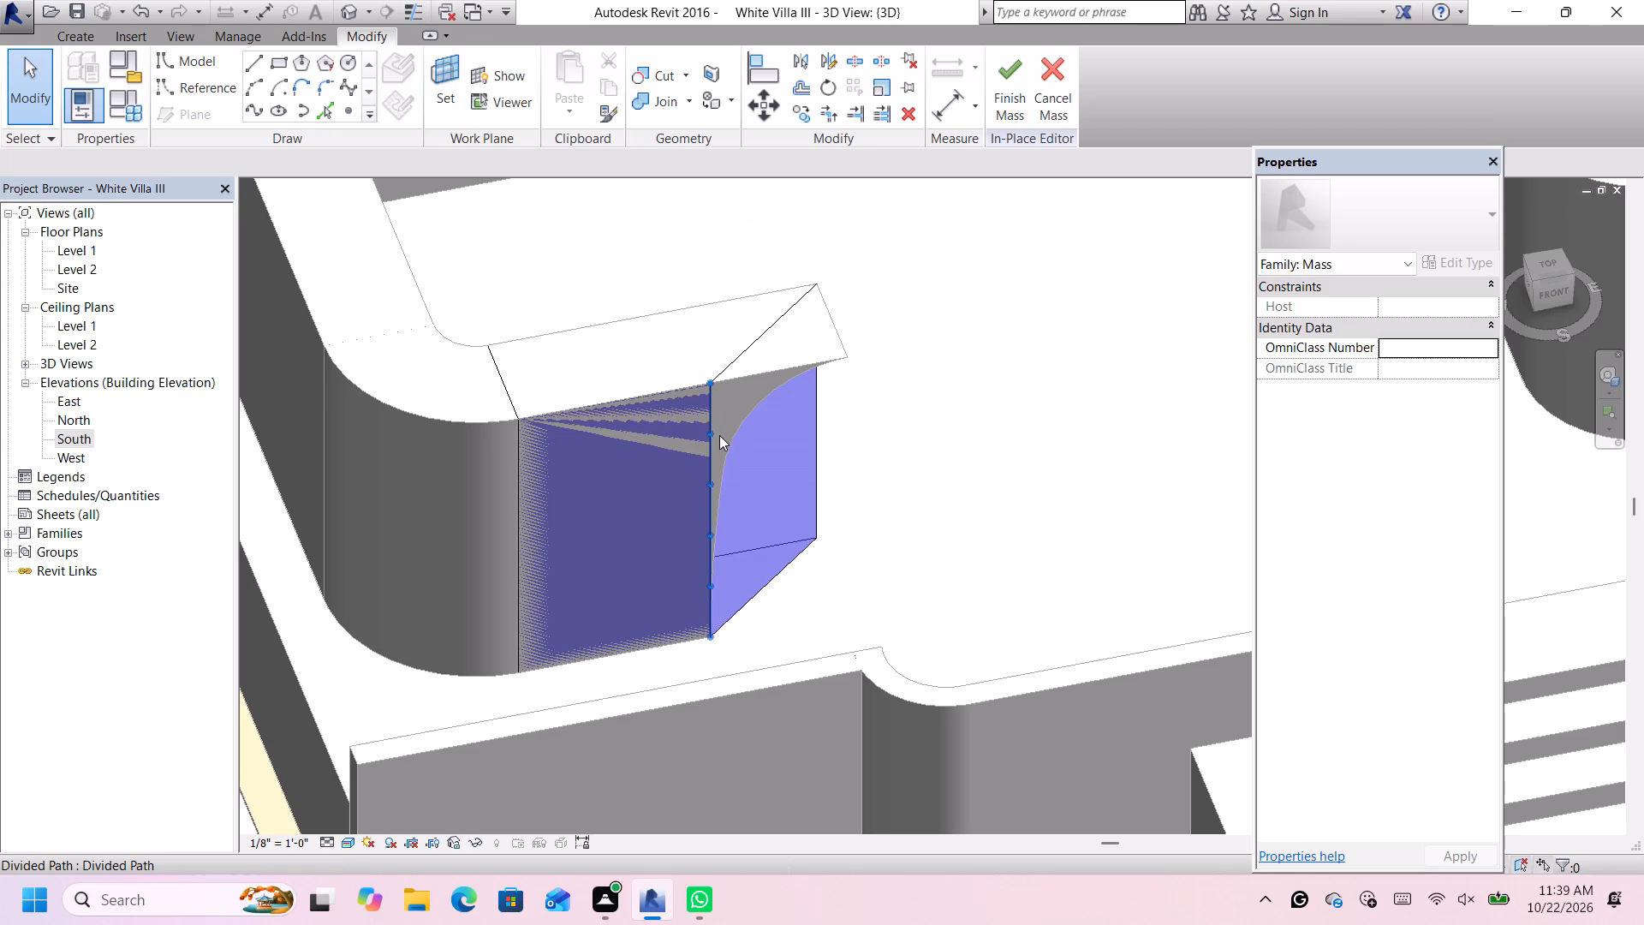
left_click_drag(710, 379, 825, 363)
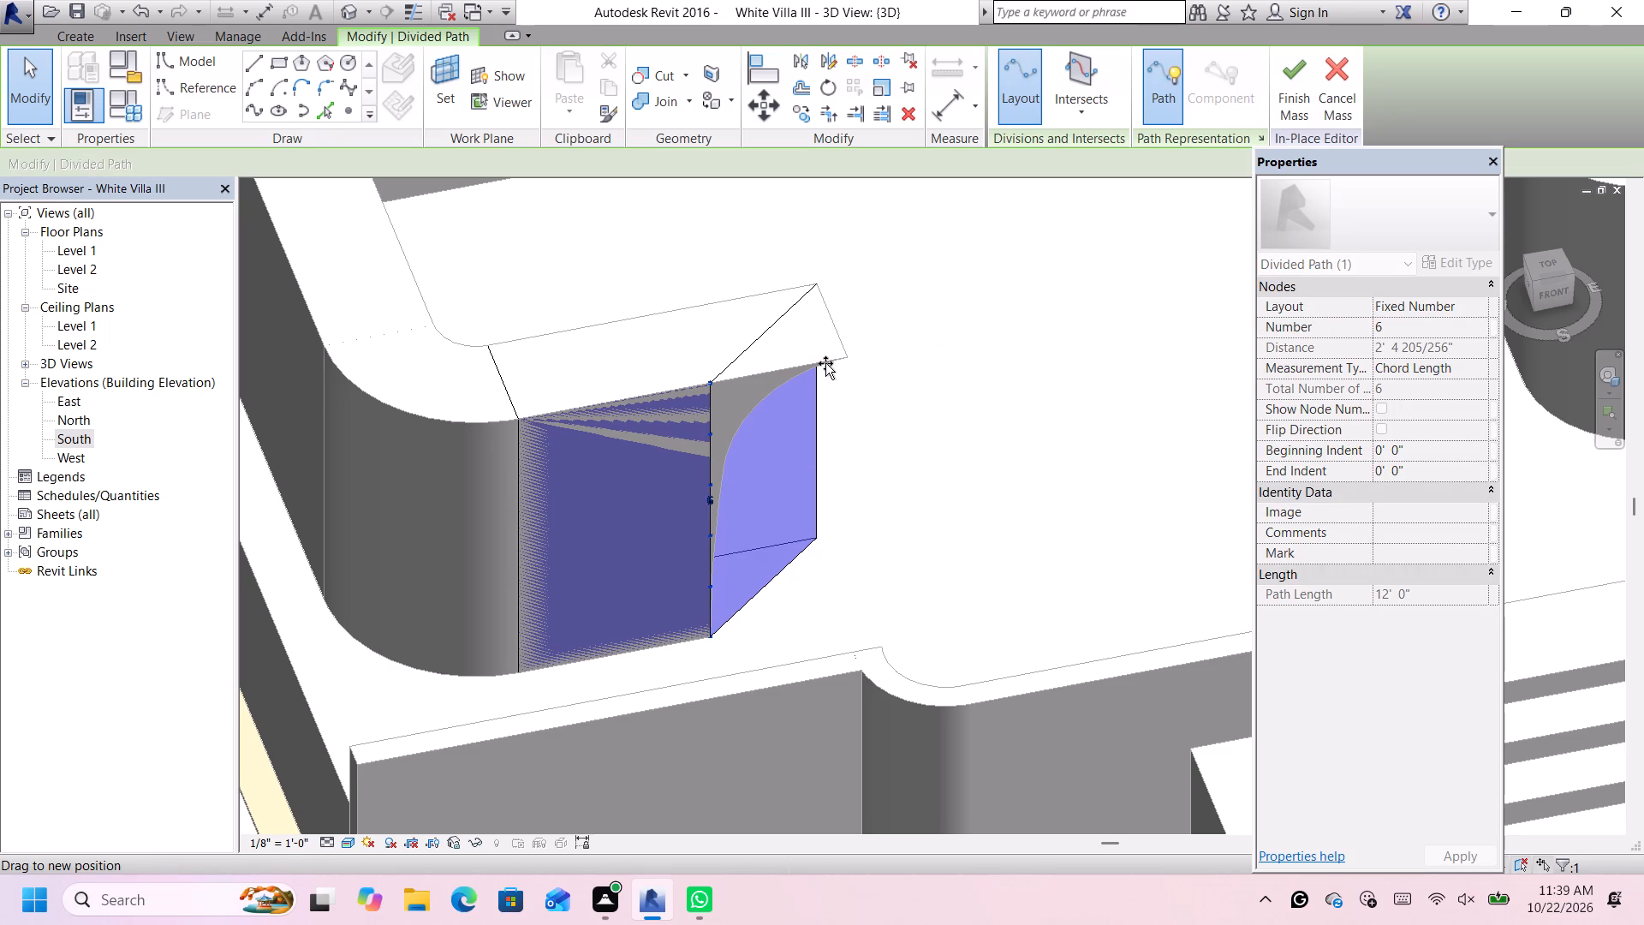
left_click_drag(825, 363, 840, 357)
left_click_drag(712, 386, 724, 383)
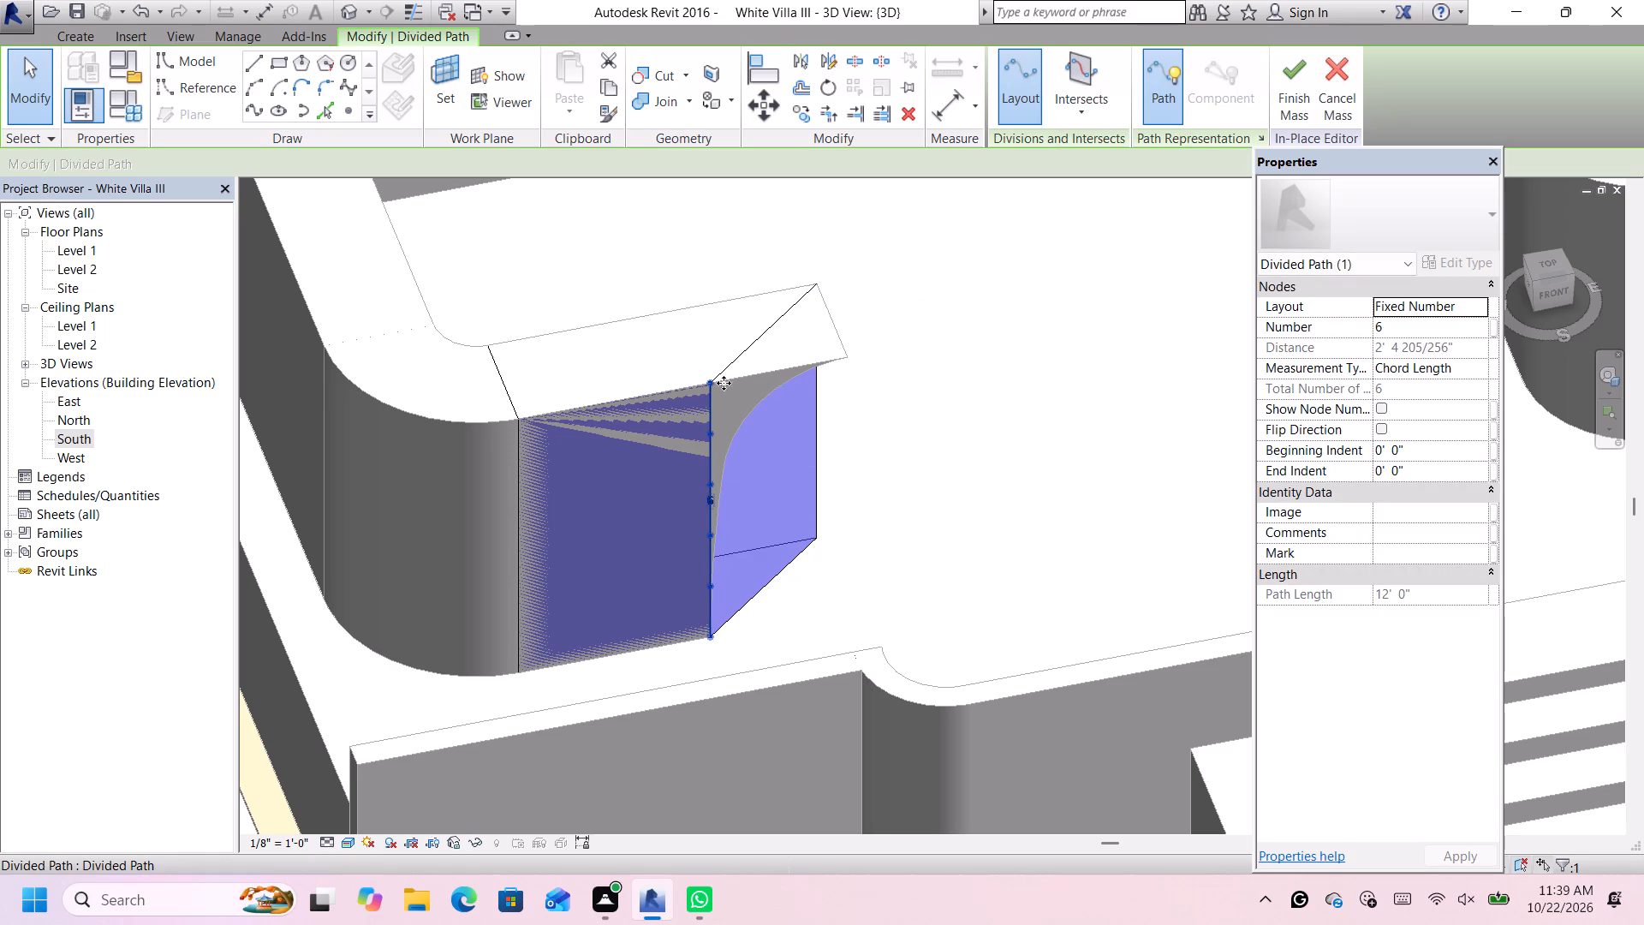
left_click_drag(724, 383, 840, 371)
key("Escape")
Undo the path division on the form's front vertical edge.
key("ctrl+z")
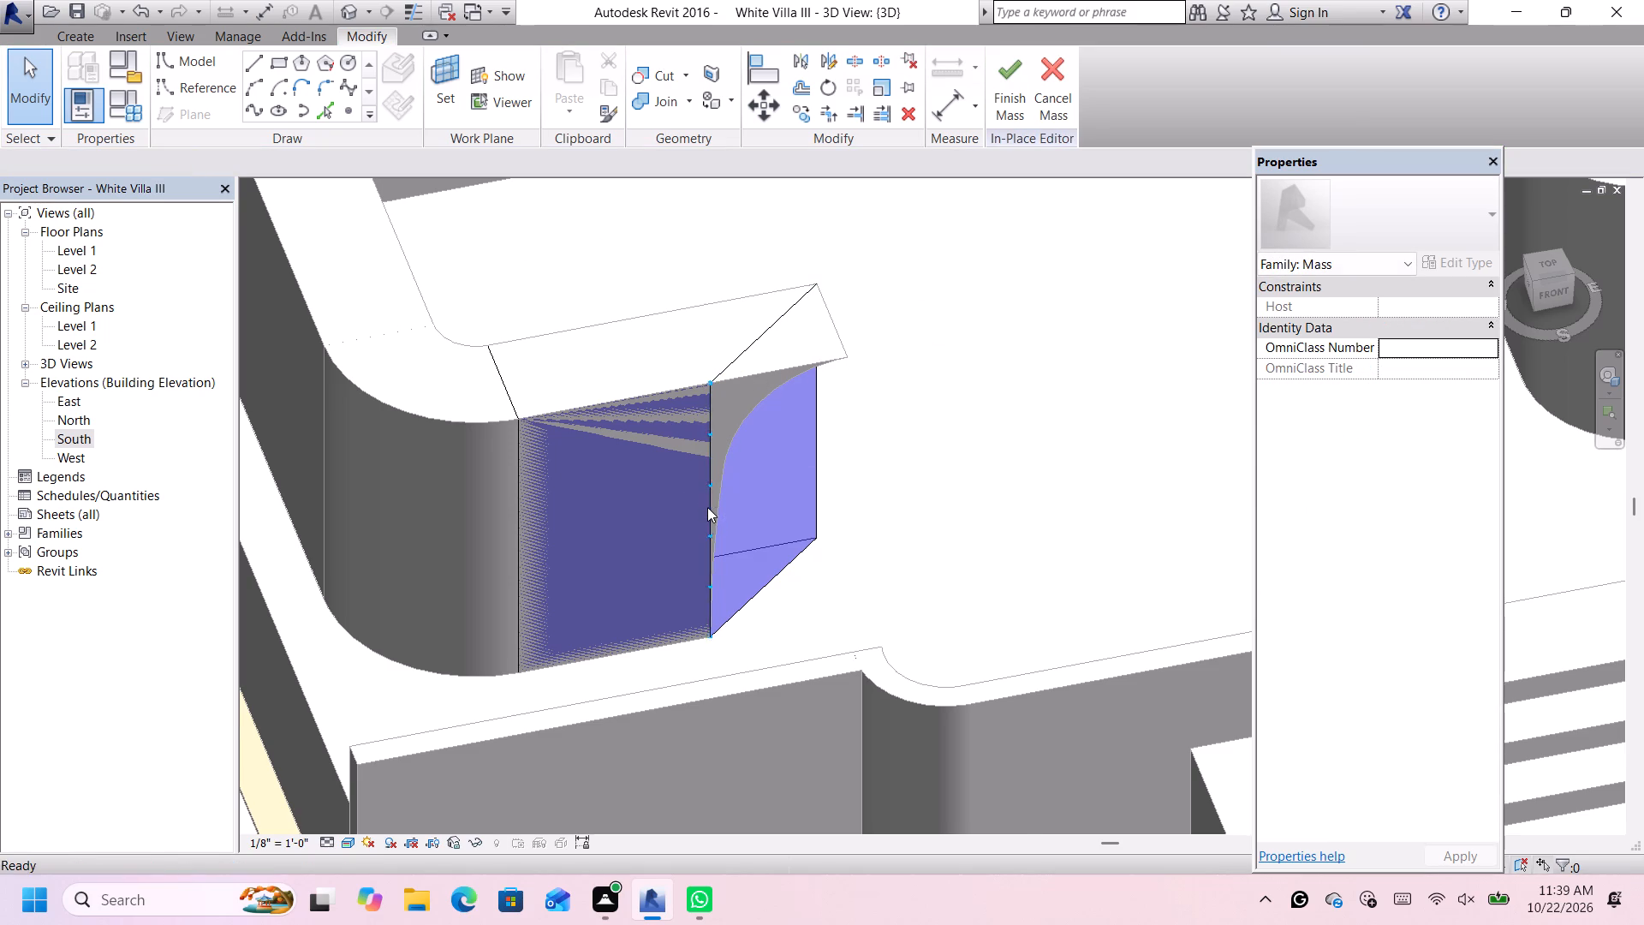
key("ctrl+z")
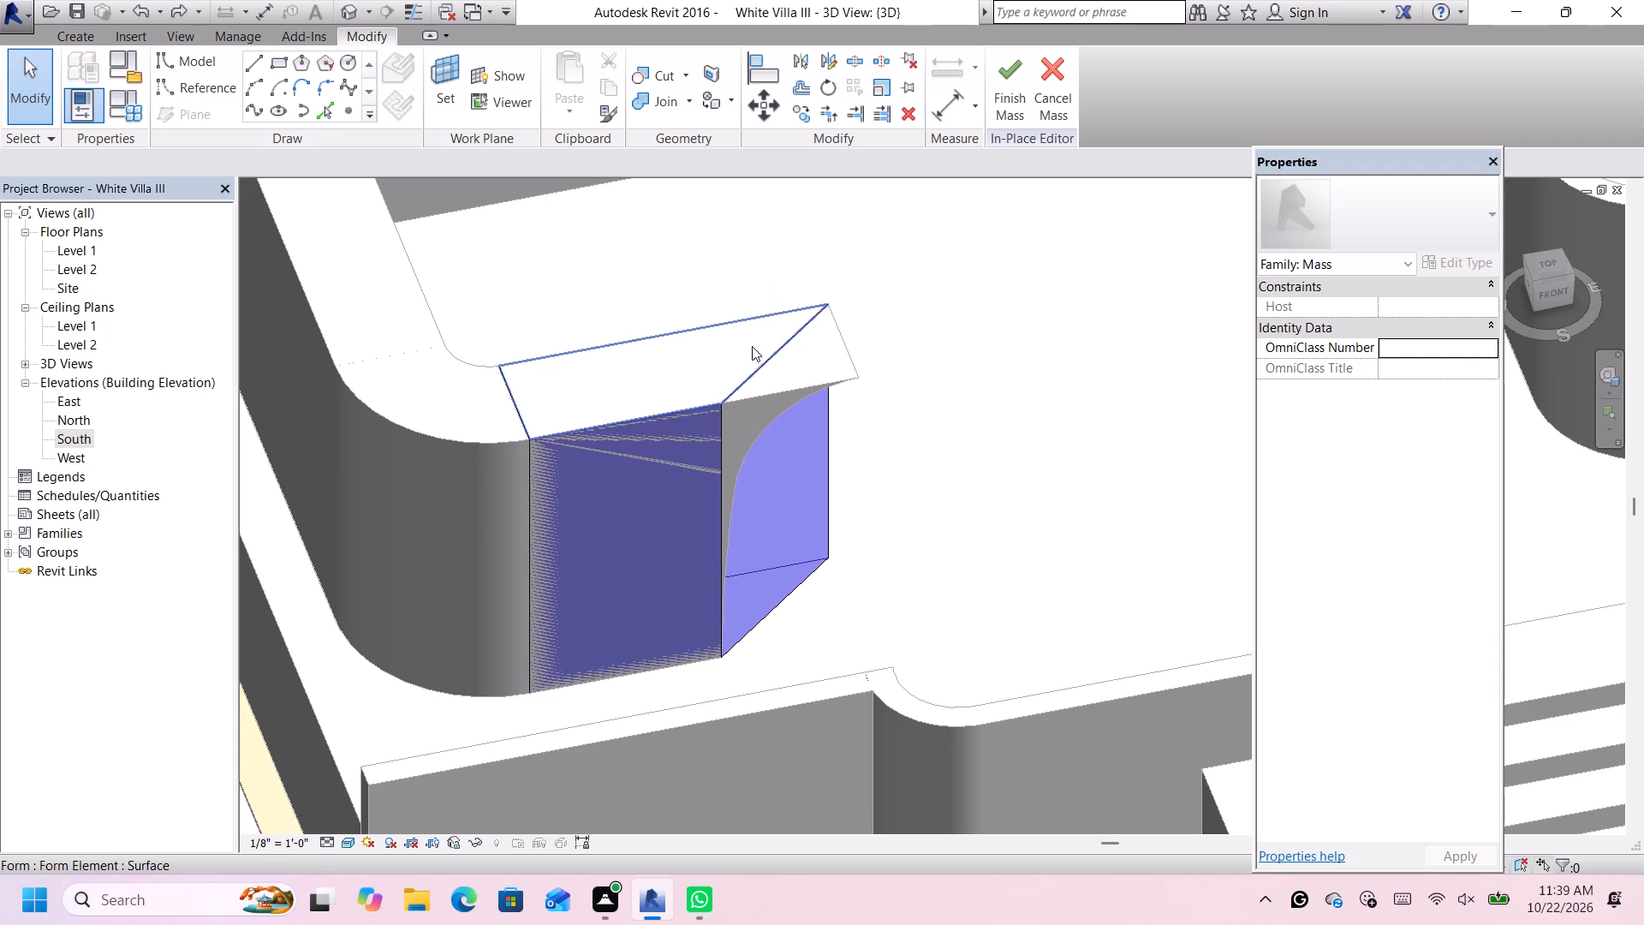
Add three horizontal profiles to the form along its rear outer vertical edge, at upper, middle and lower heights.
scroll(756, 367, "up", 1)
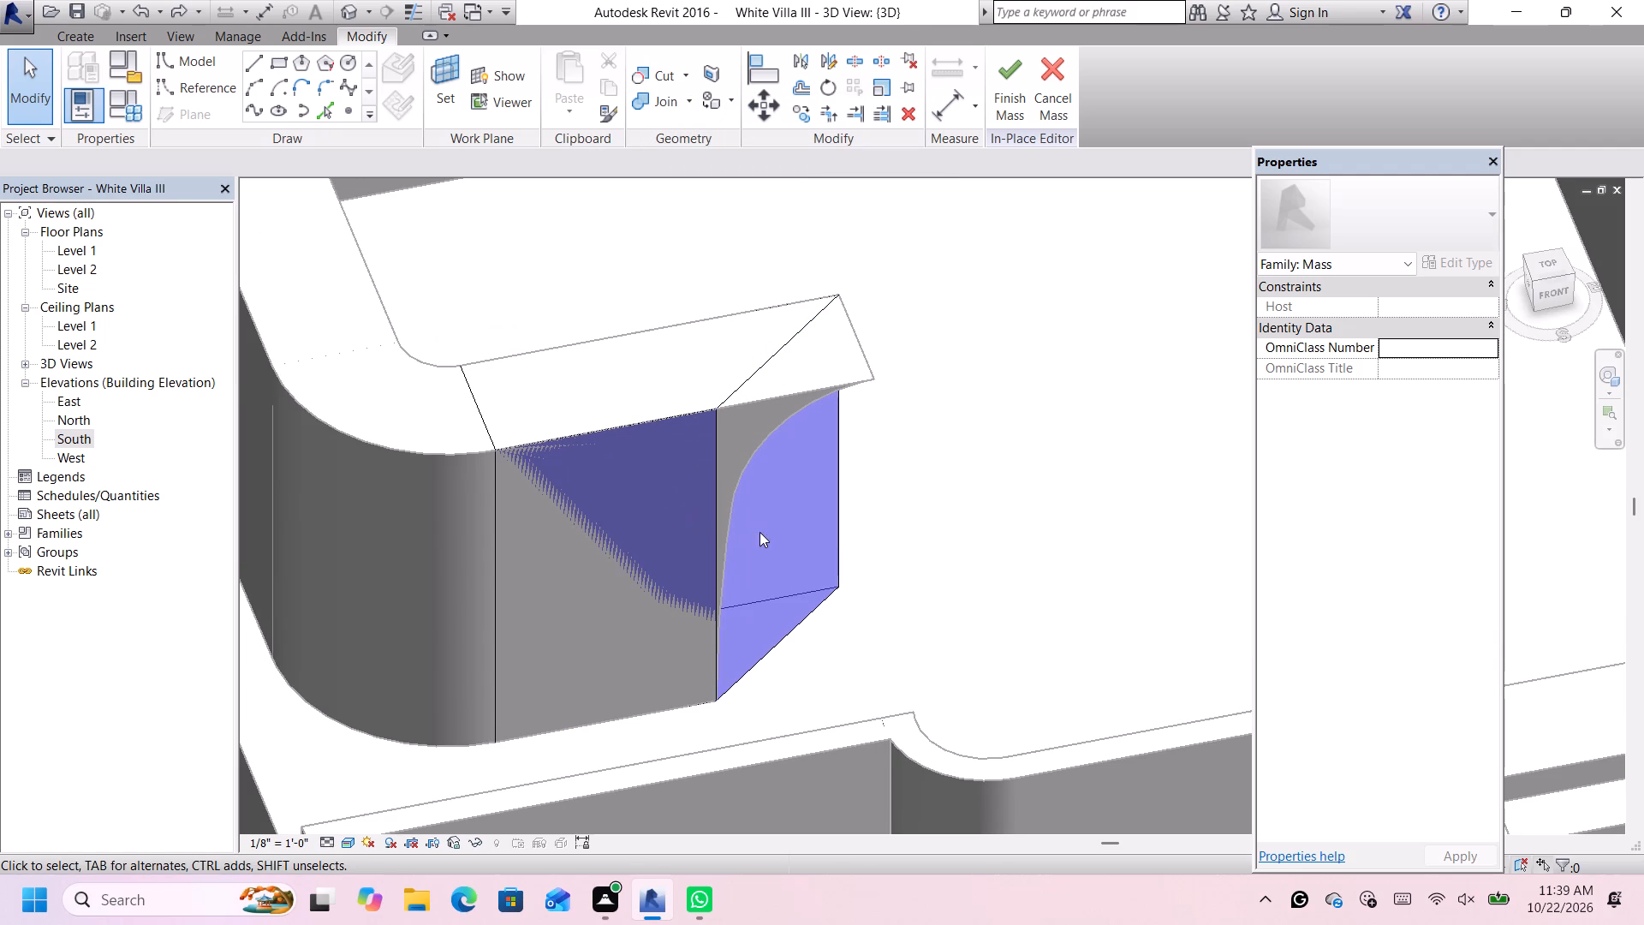
left_click(836, 442)
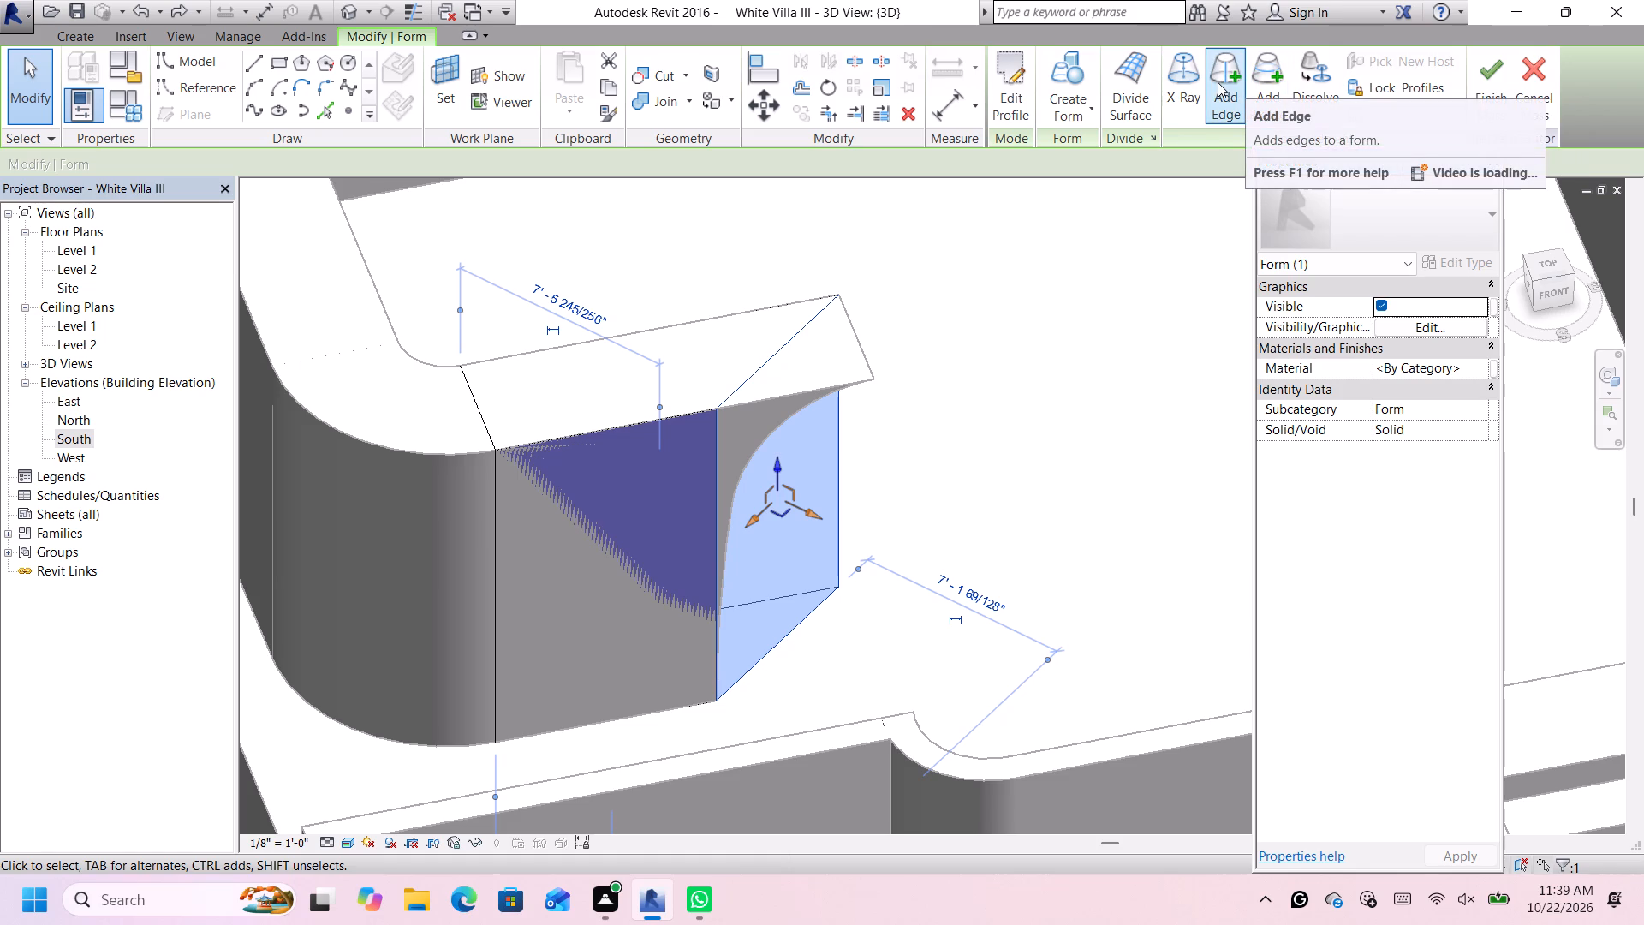
scroll(1218, 82, "up", 1)
scroll(765, 334, "up", 2)
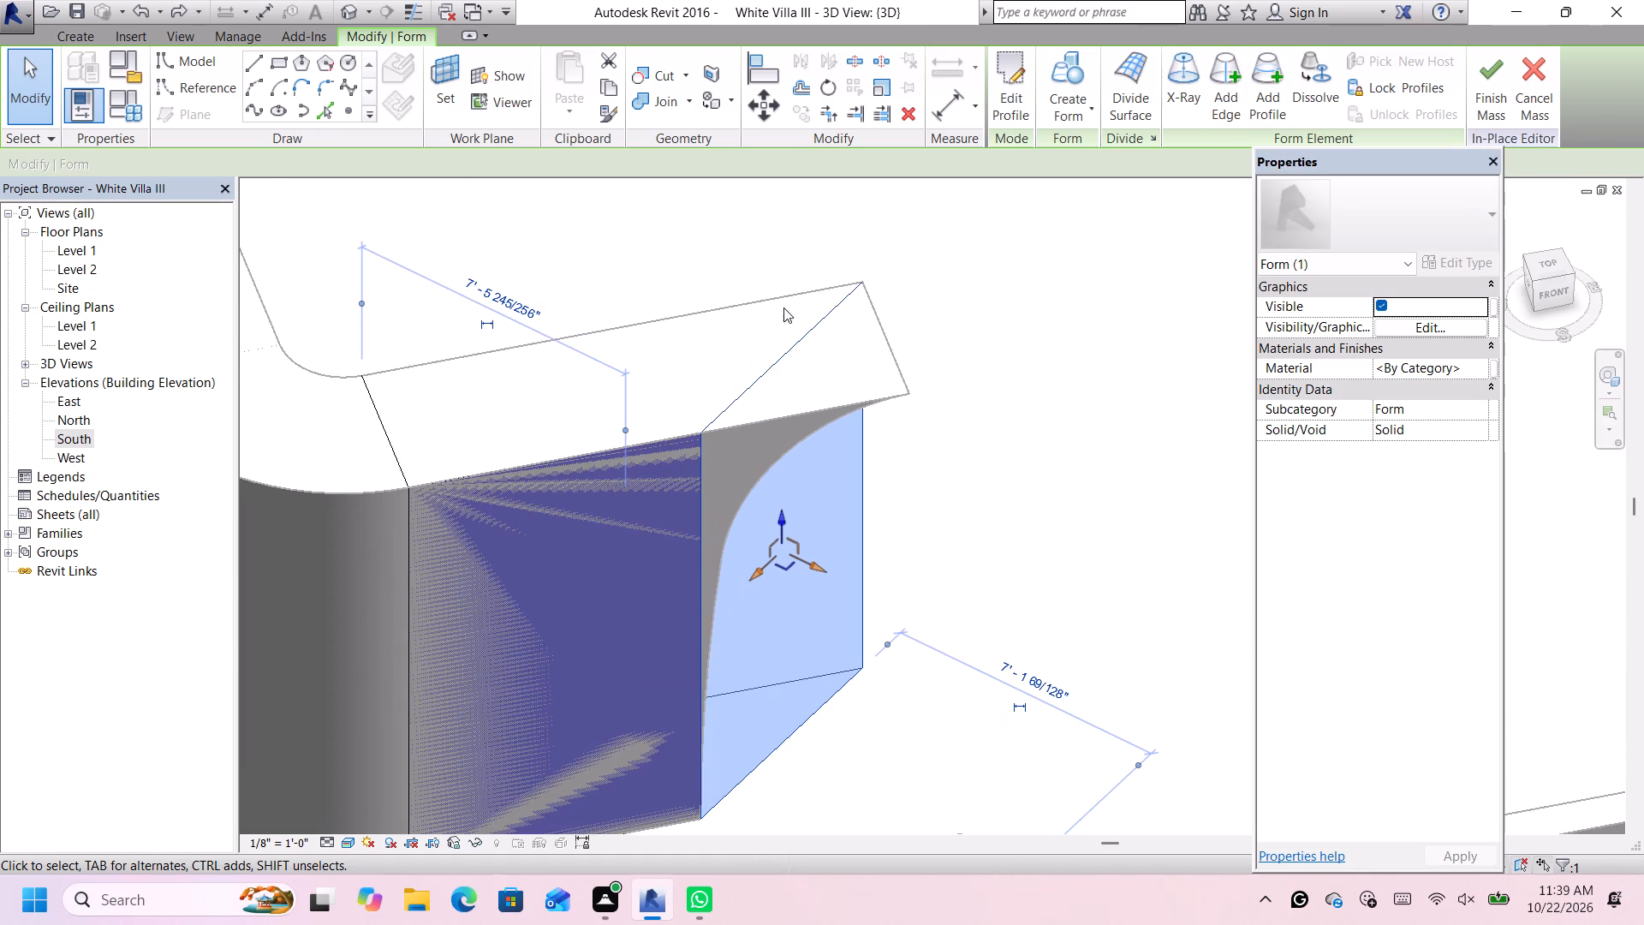
left_click(803, 299)
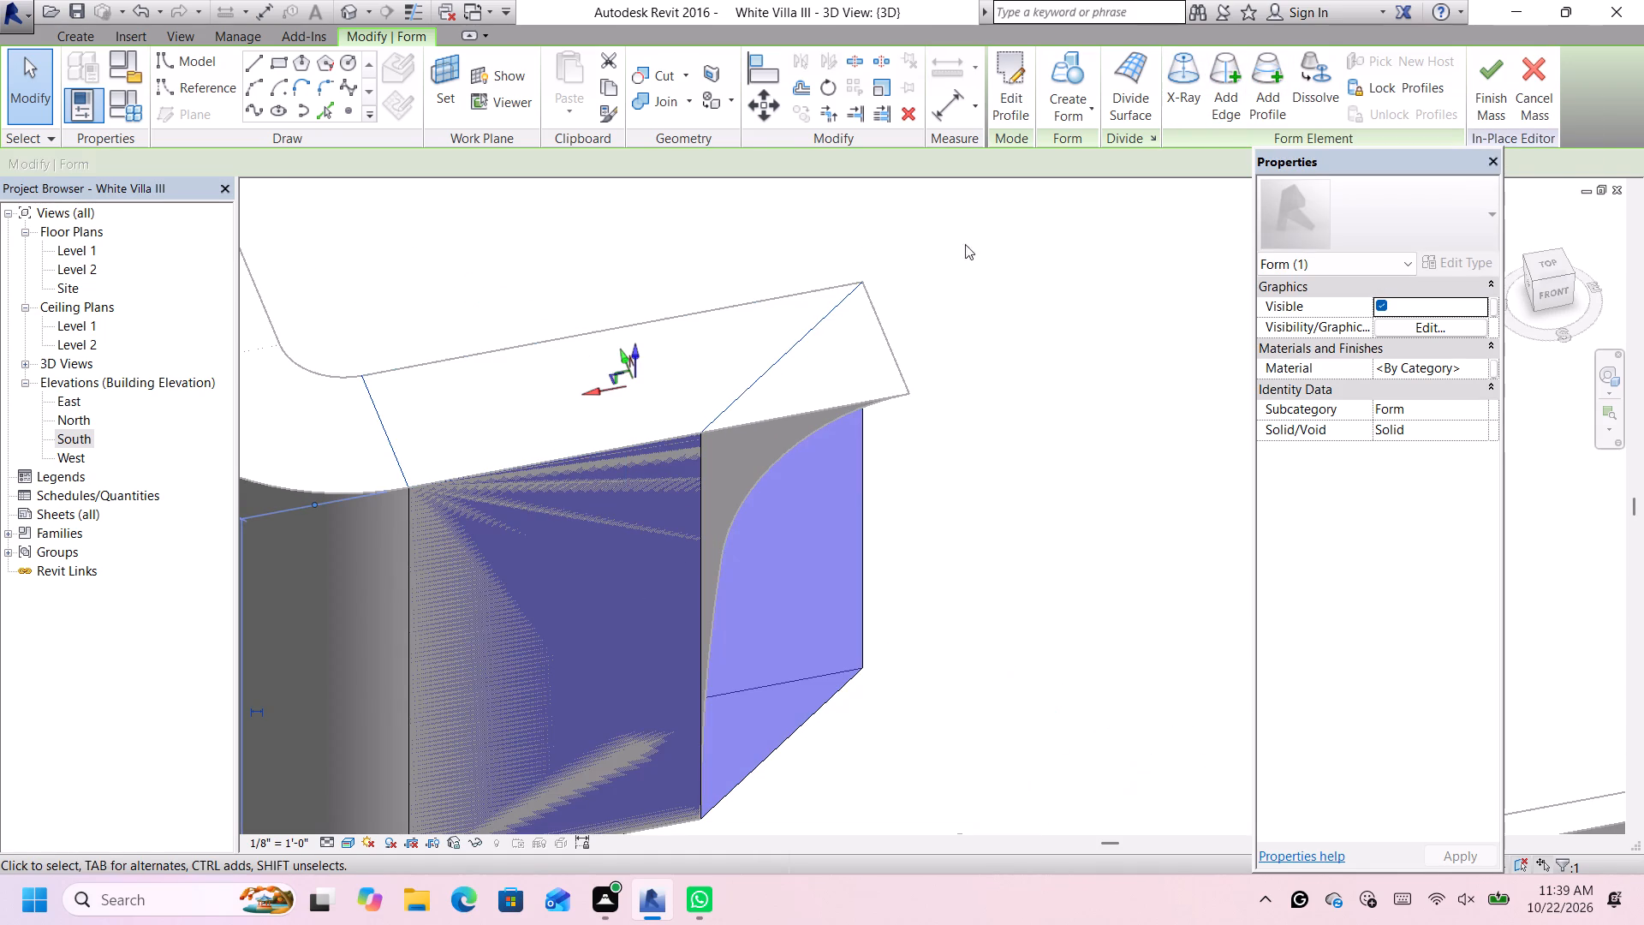
left_click(1270, 83)
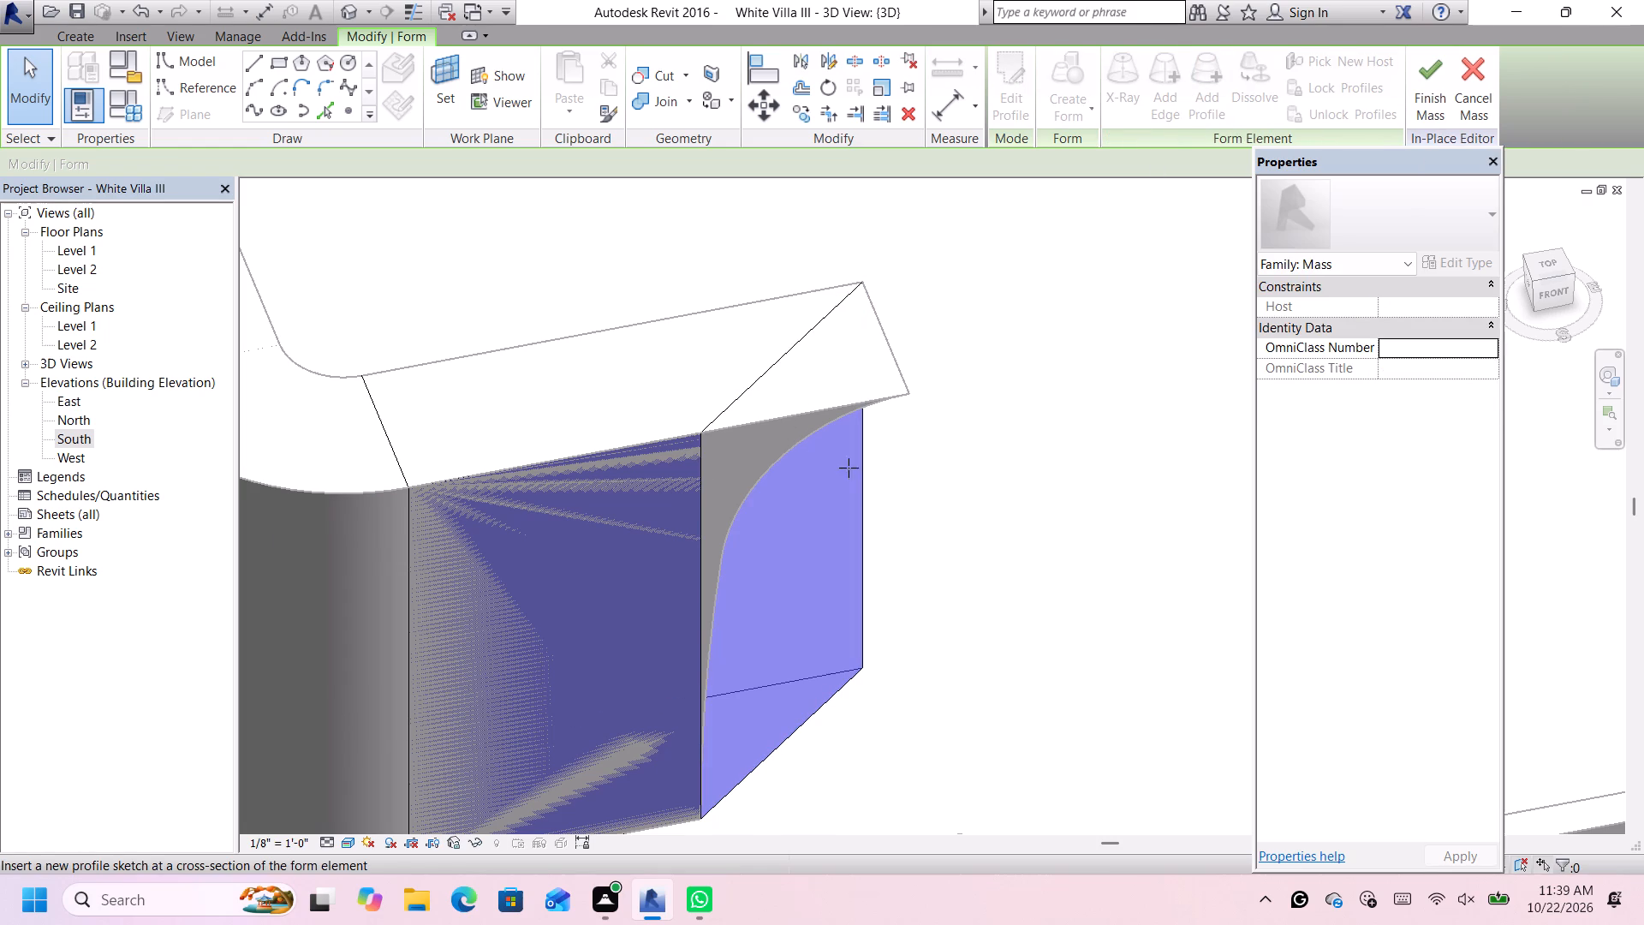
left_click(866, 415)
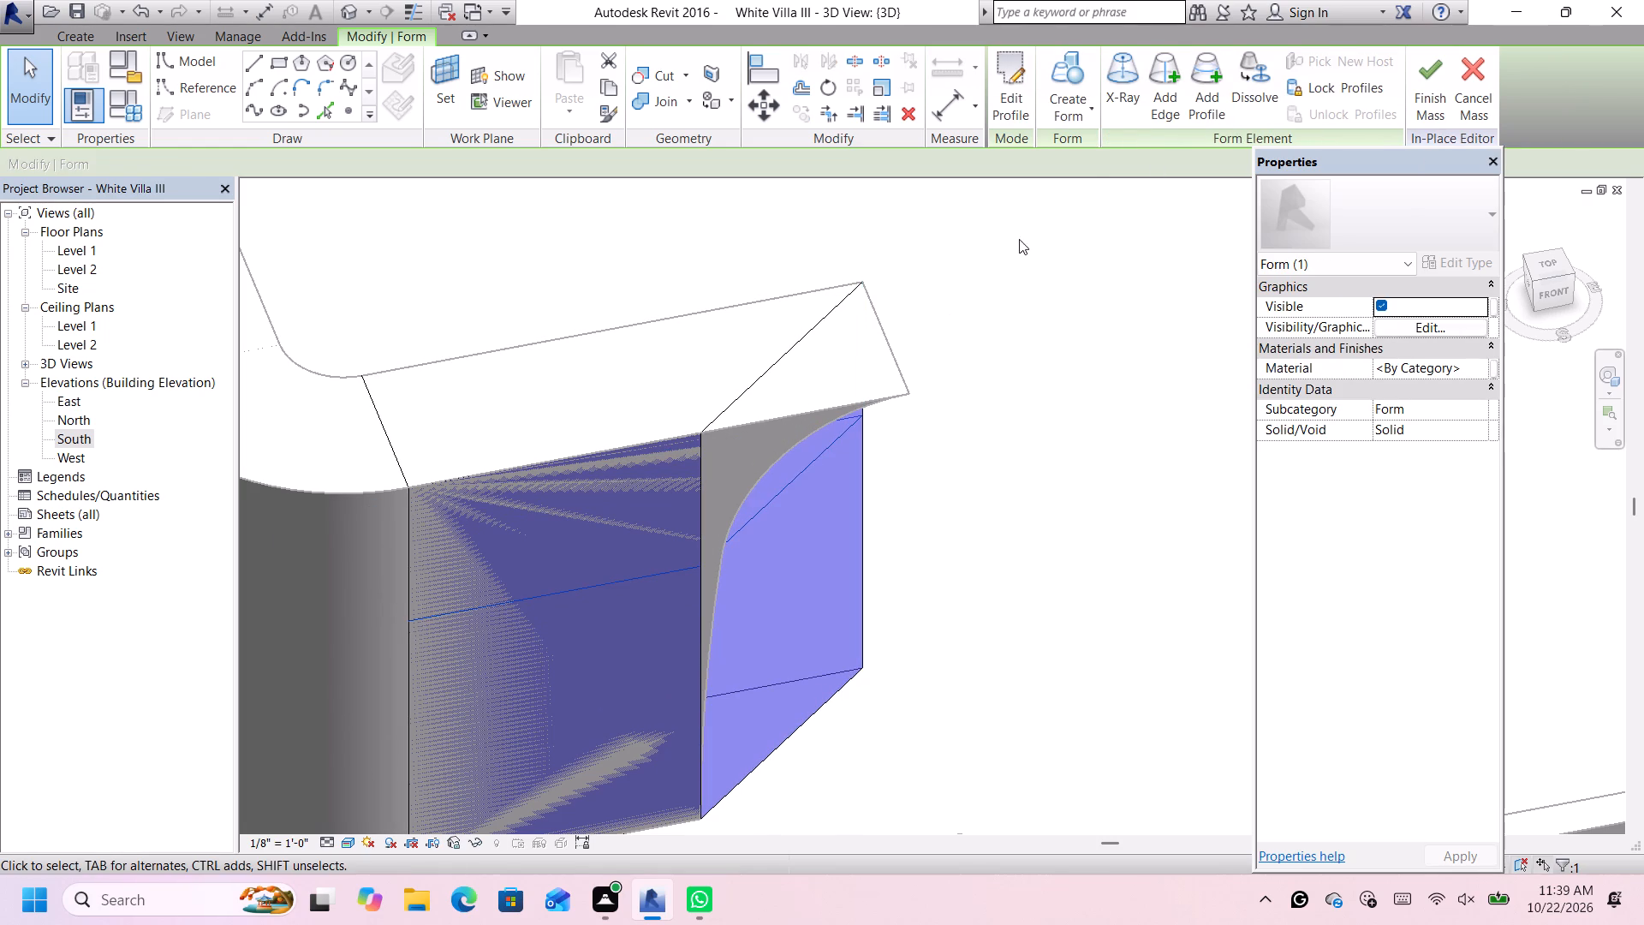
left_click(1203, 83)
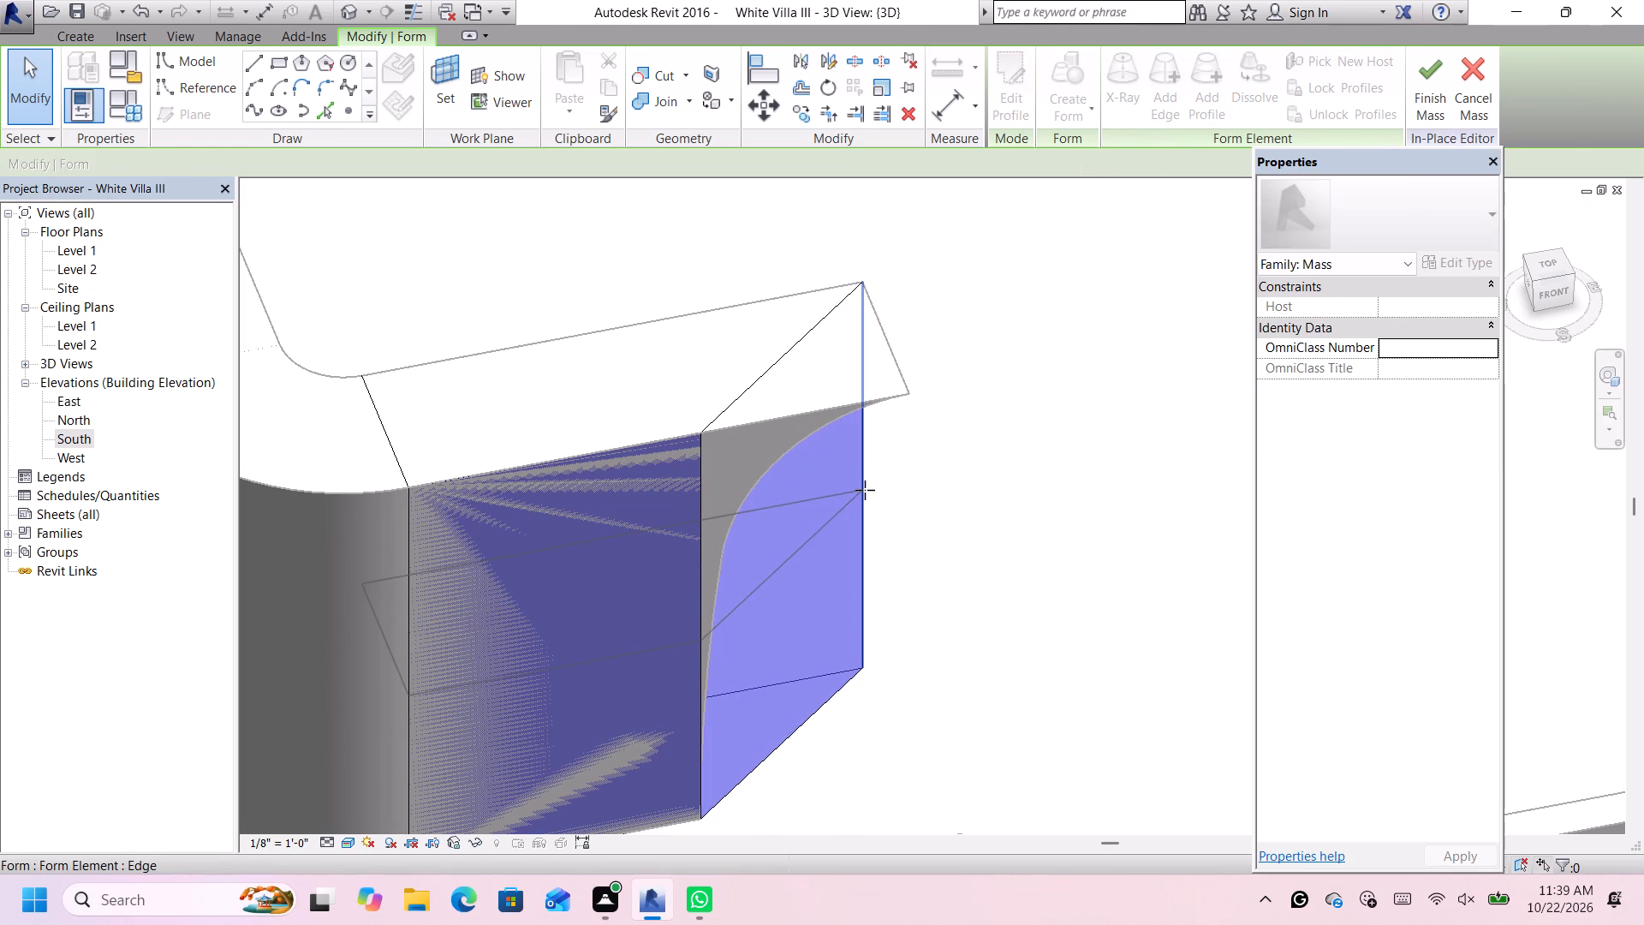
left_click(865, 499)
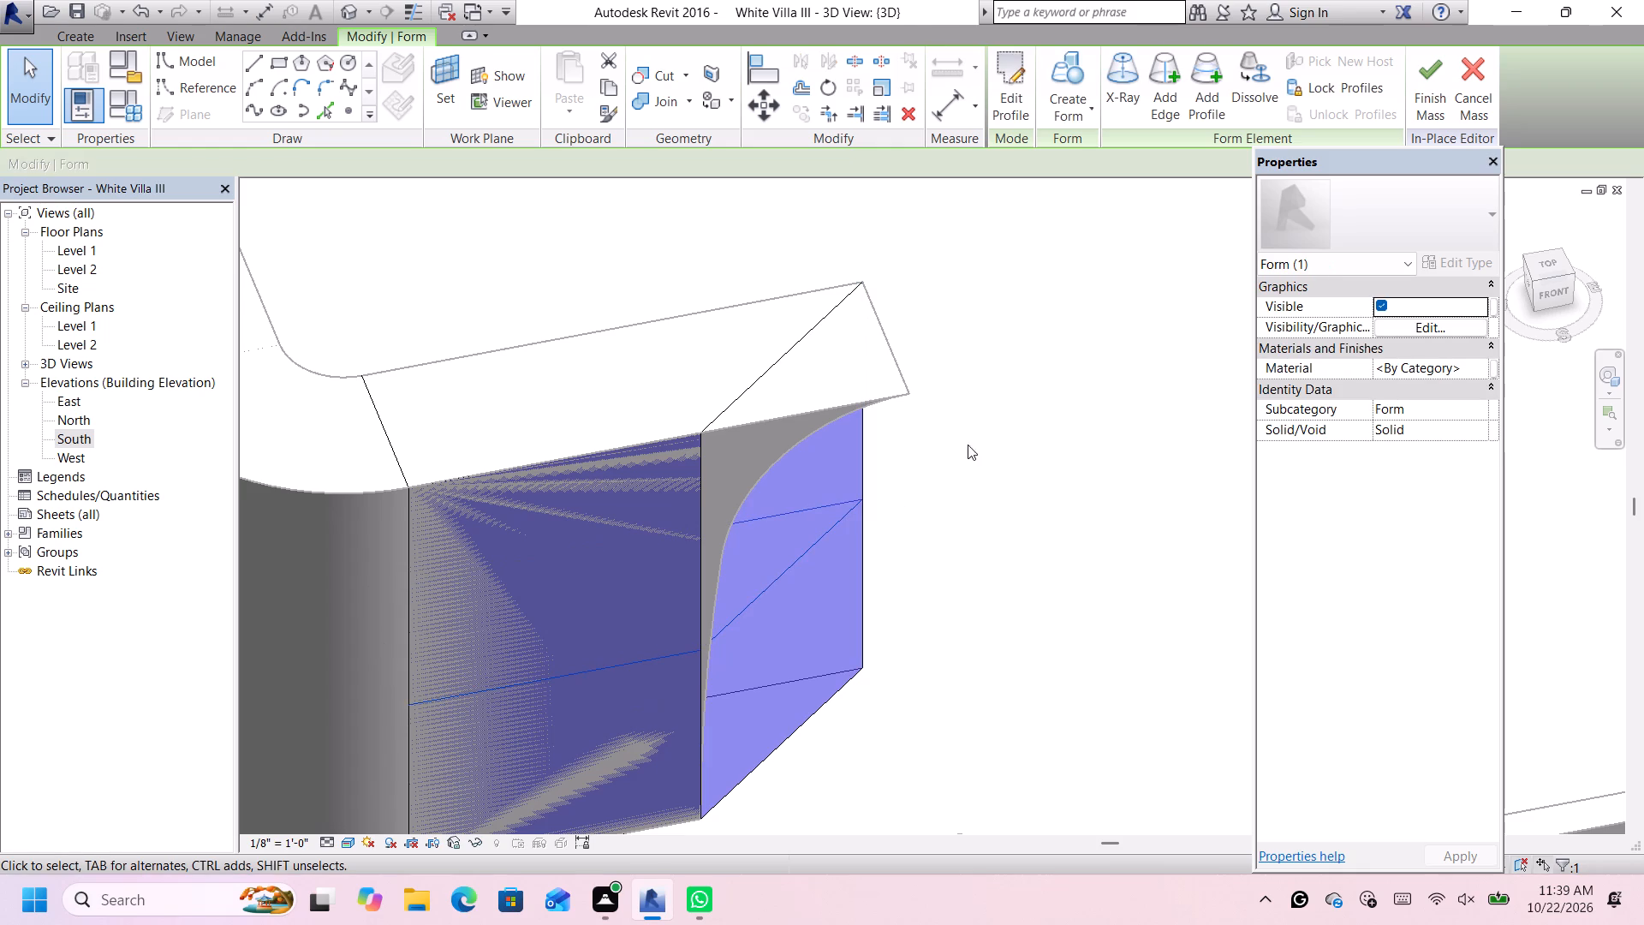
left_click(1201, 81)
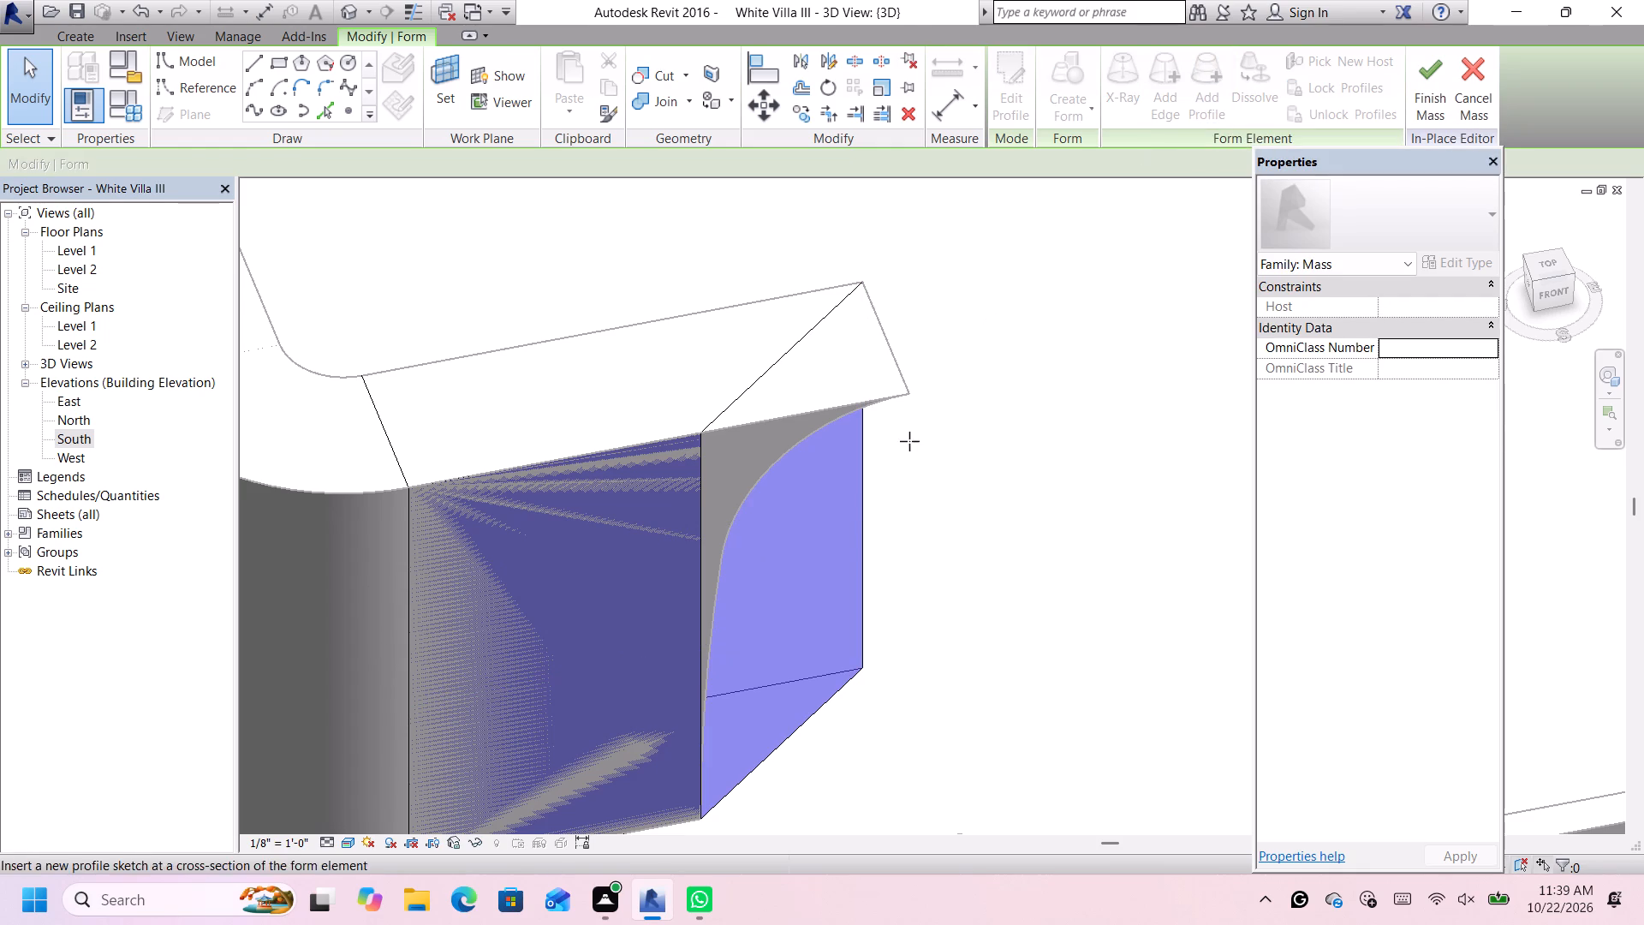
left_click(865, 579)
scroll(864, 578, "down", 4)
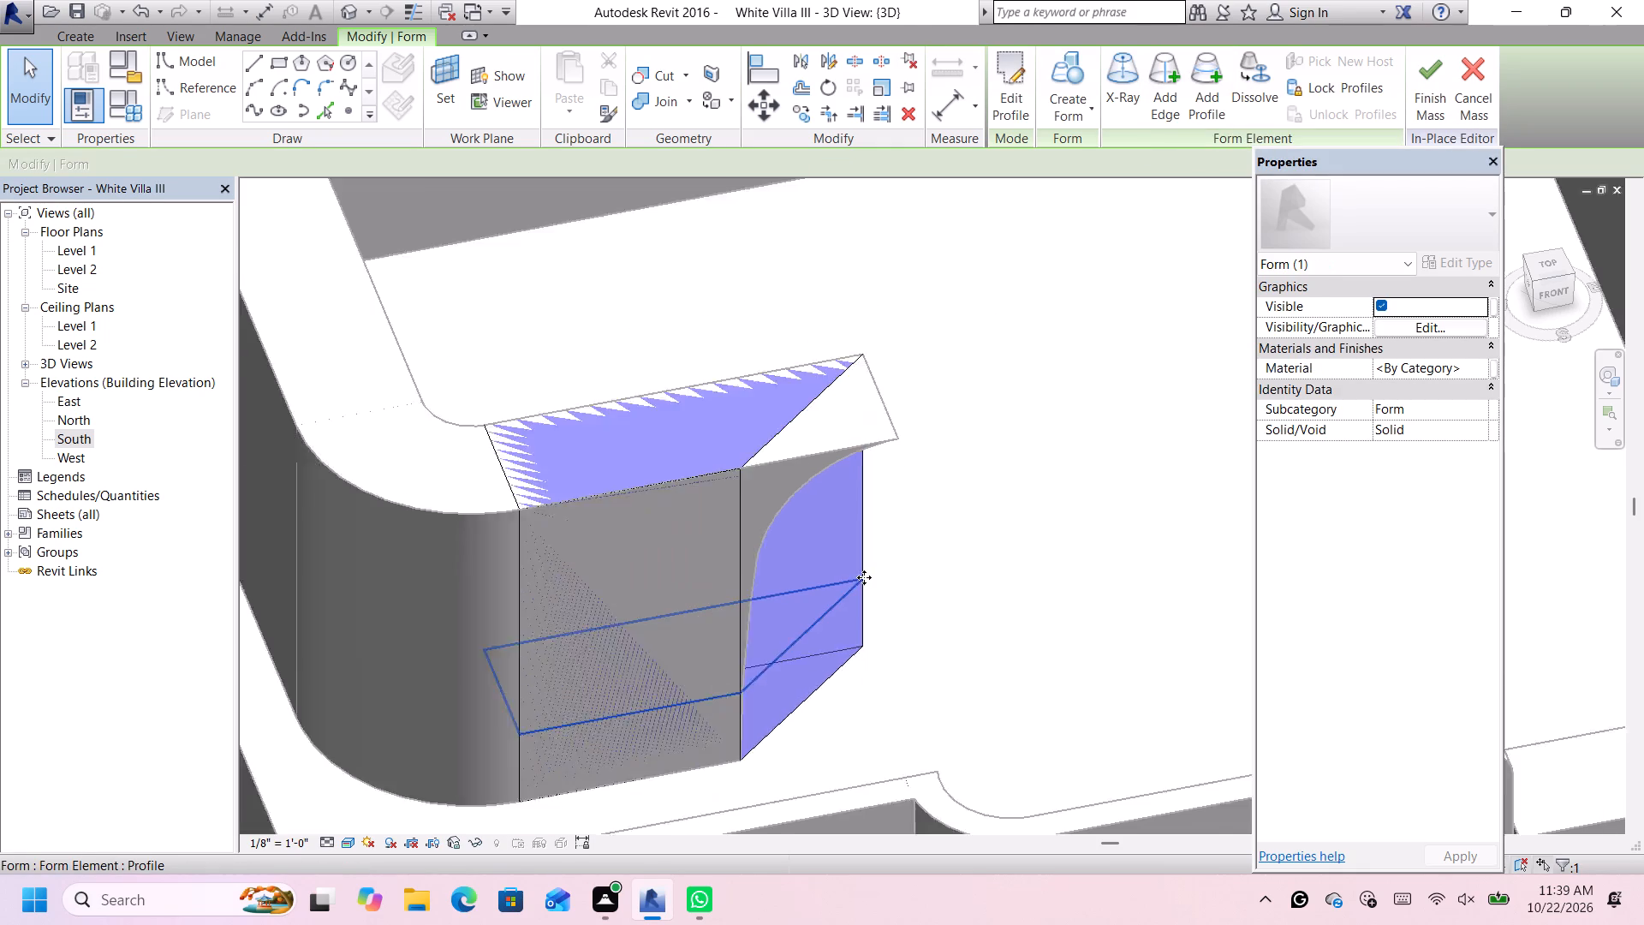
scroll(864, 577, "down", 2)
scroll(857, 560, "up", 5)
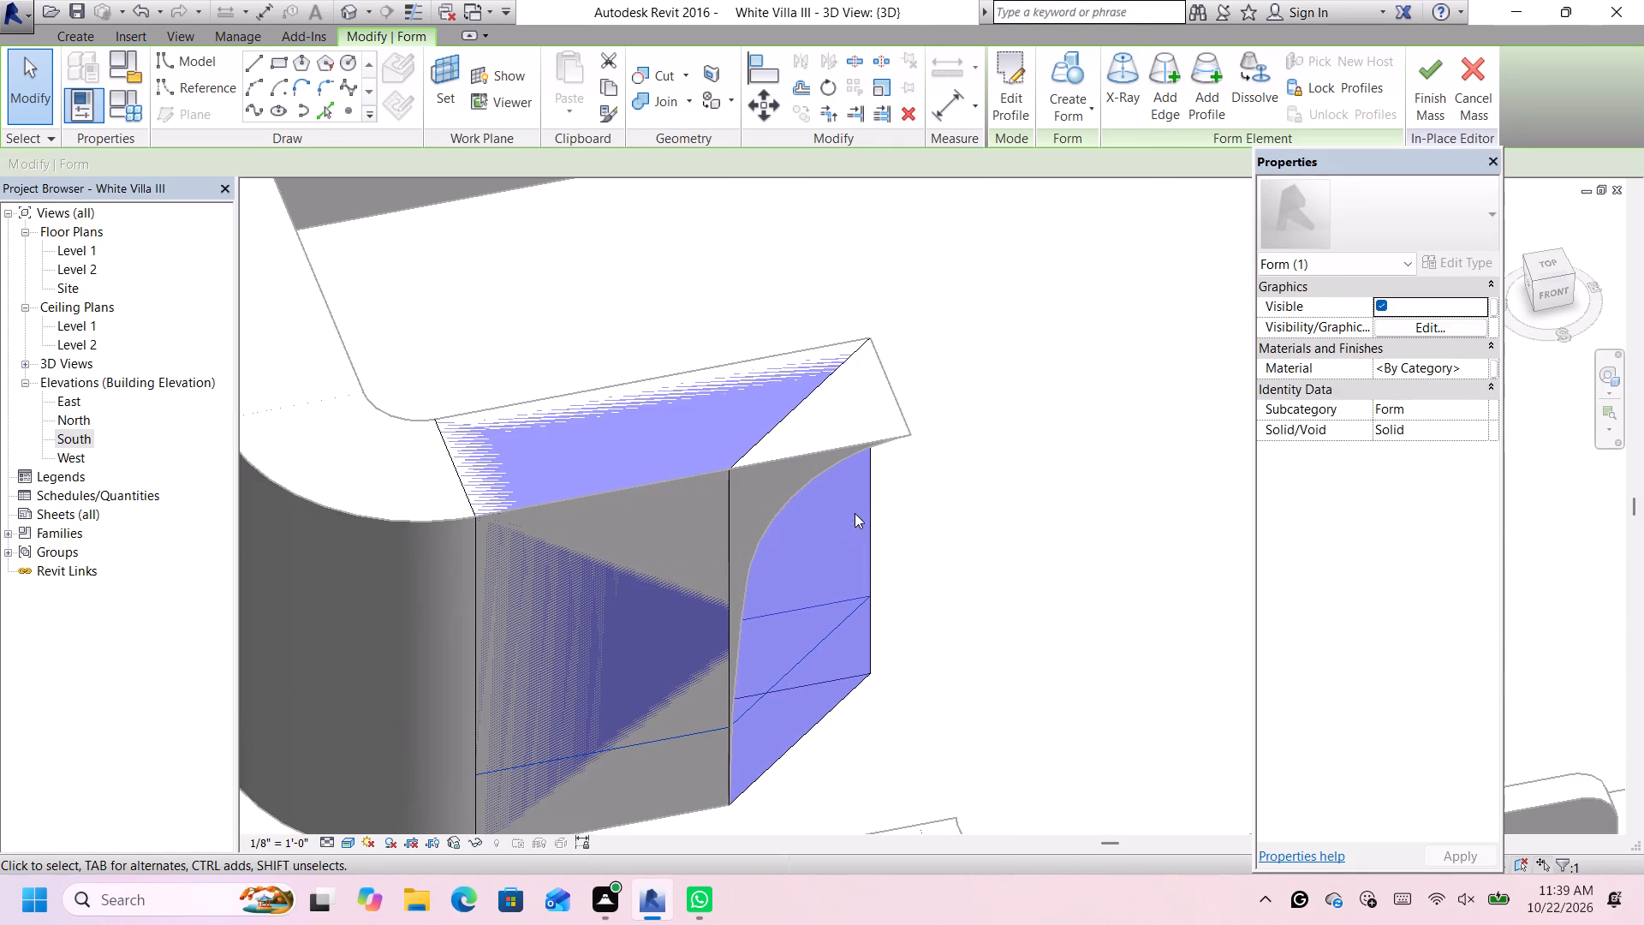
key("Escape")
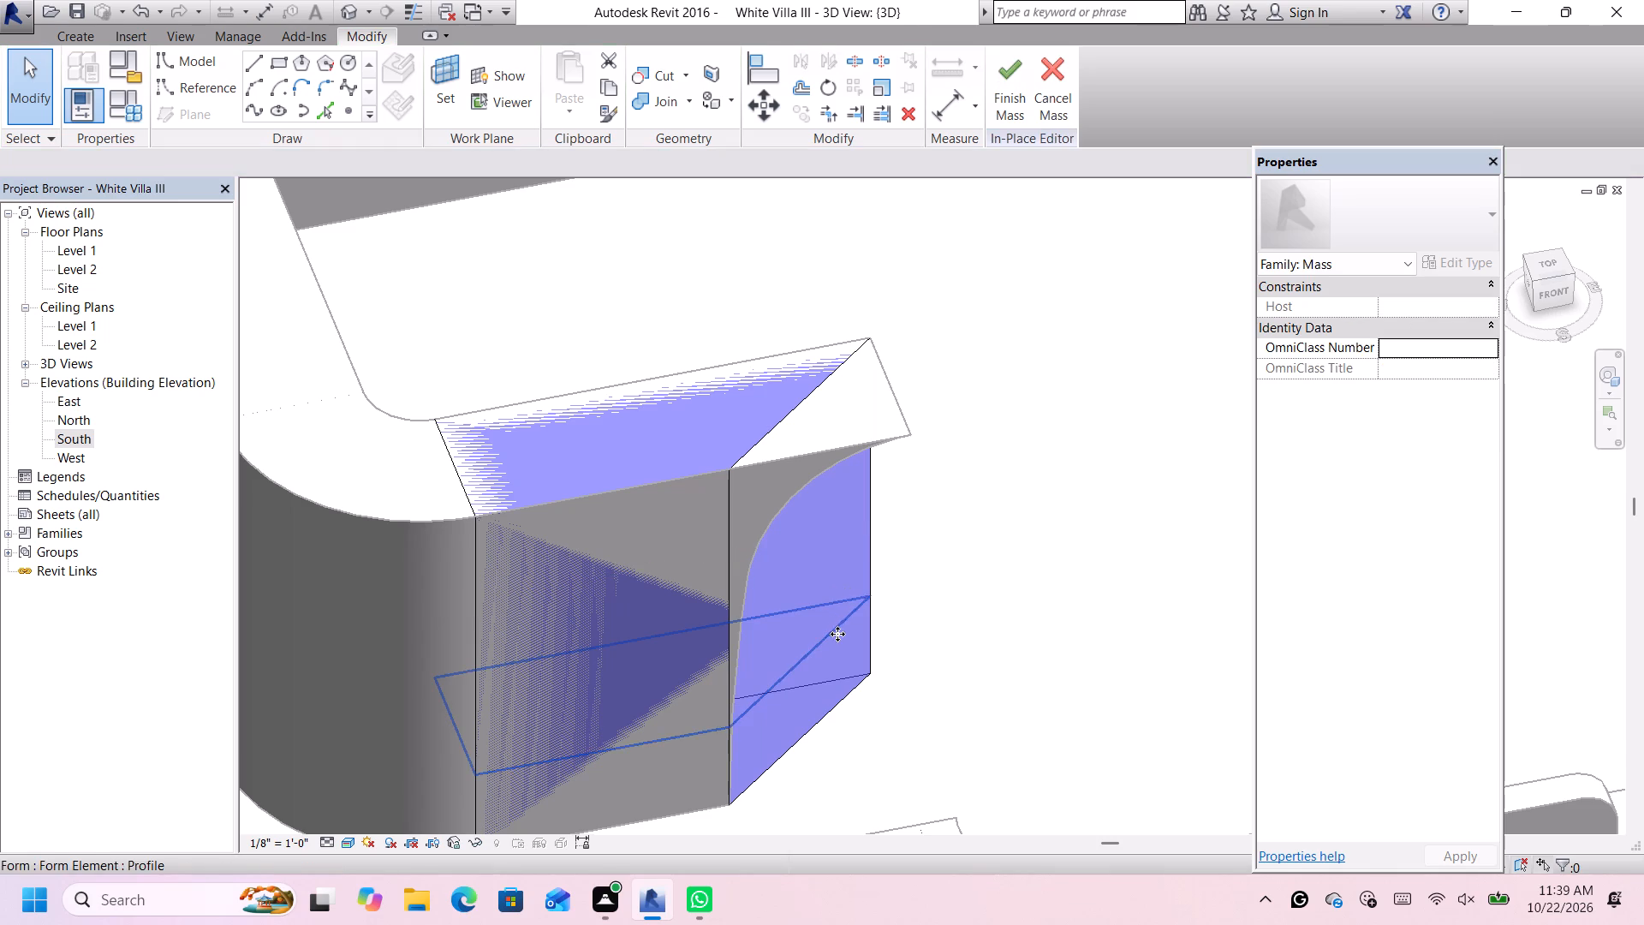
Move the middle profile's edge on the form's angled end face inward toward the wall, dismissing the interrupting notification card.
left_click(867, 576)
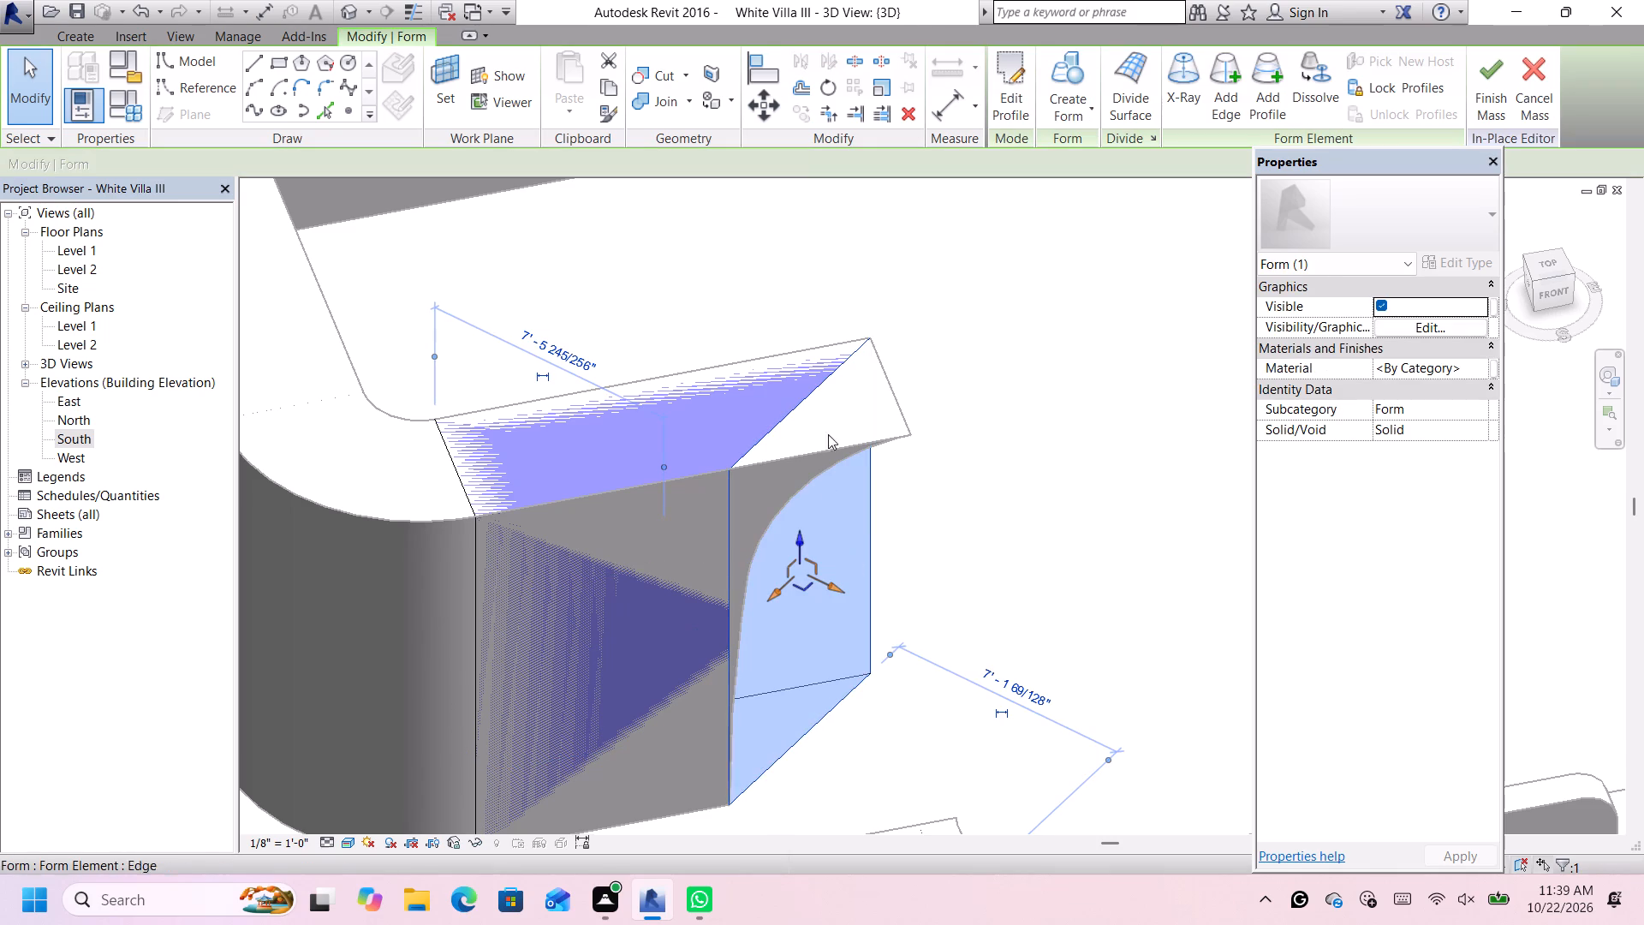
scroll(783, 538, "up", 1)
scroll(810, 557, "down", 4)
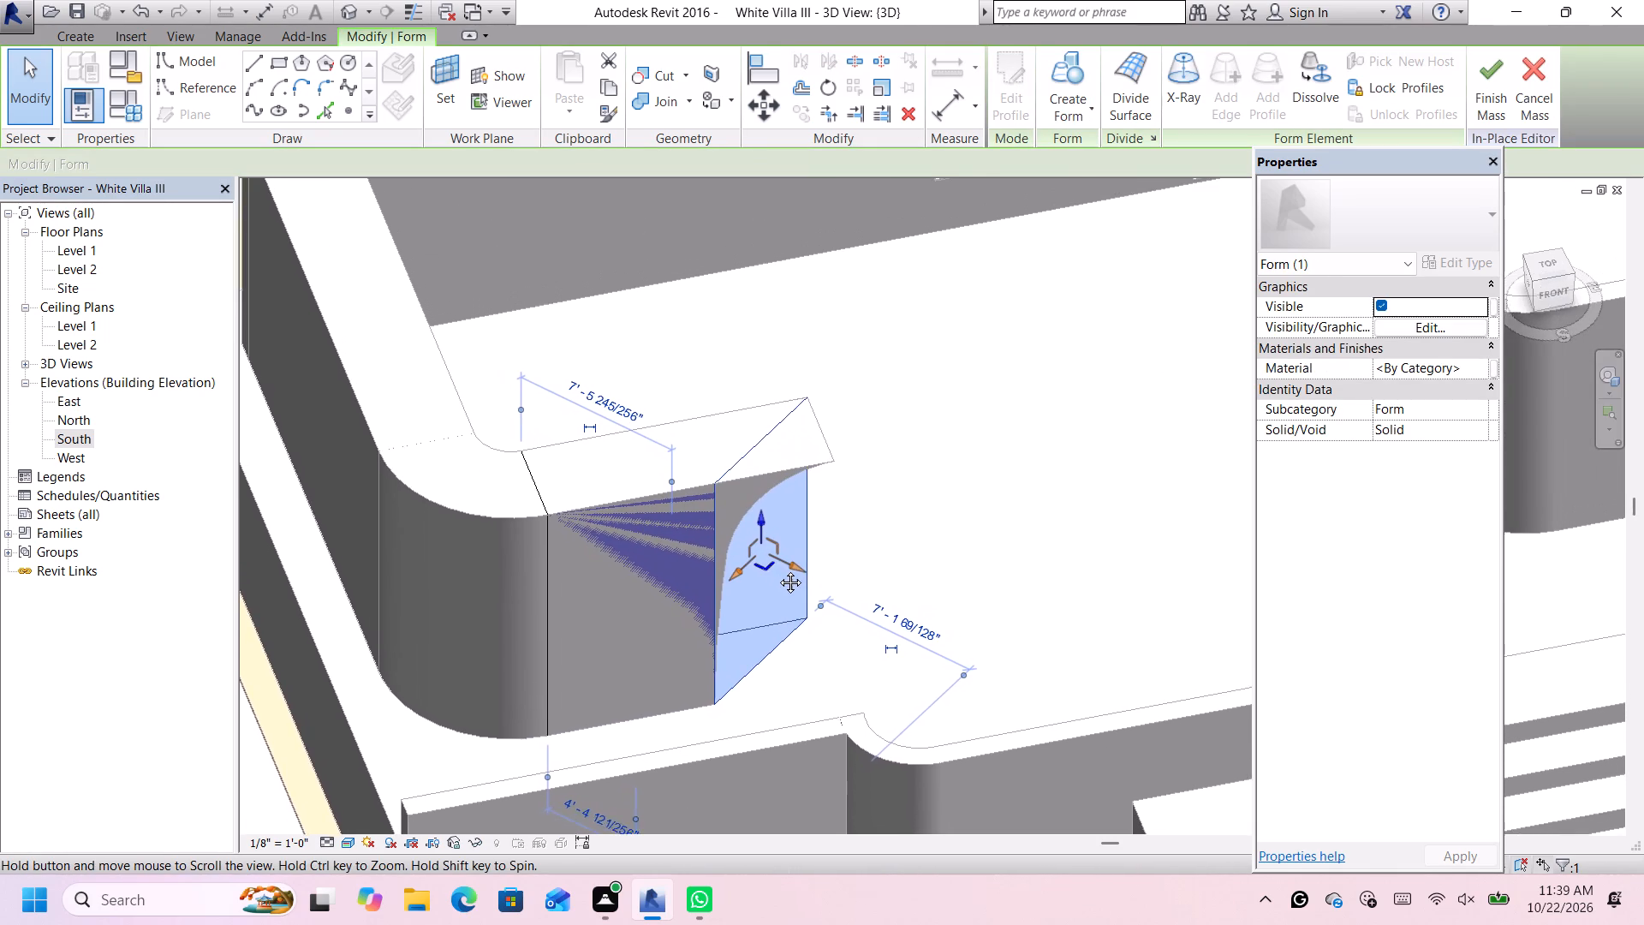
scroll(807, 457, "up", 3)
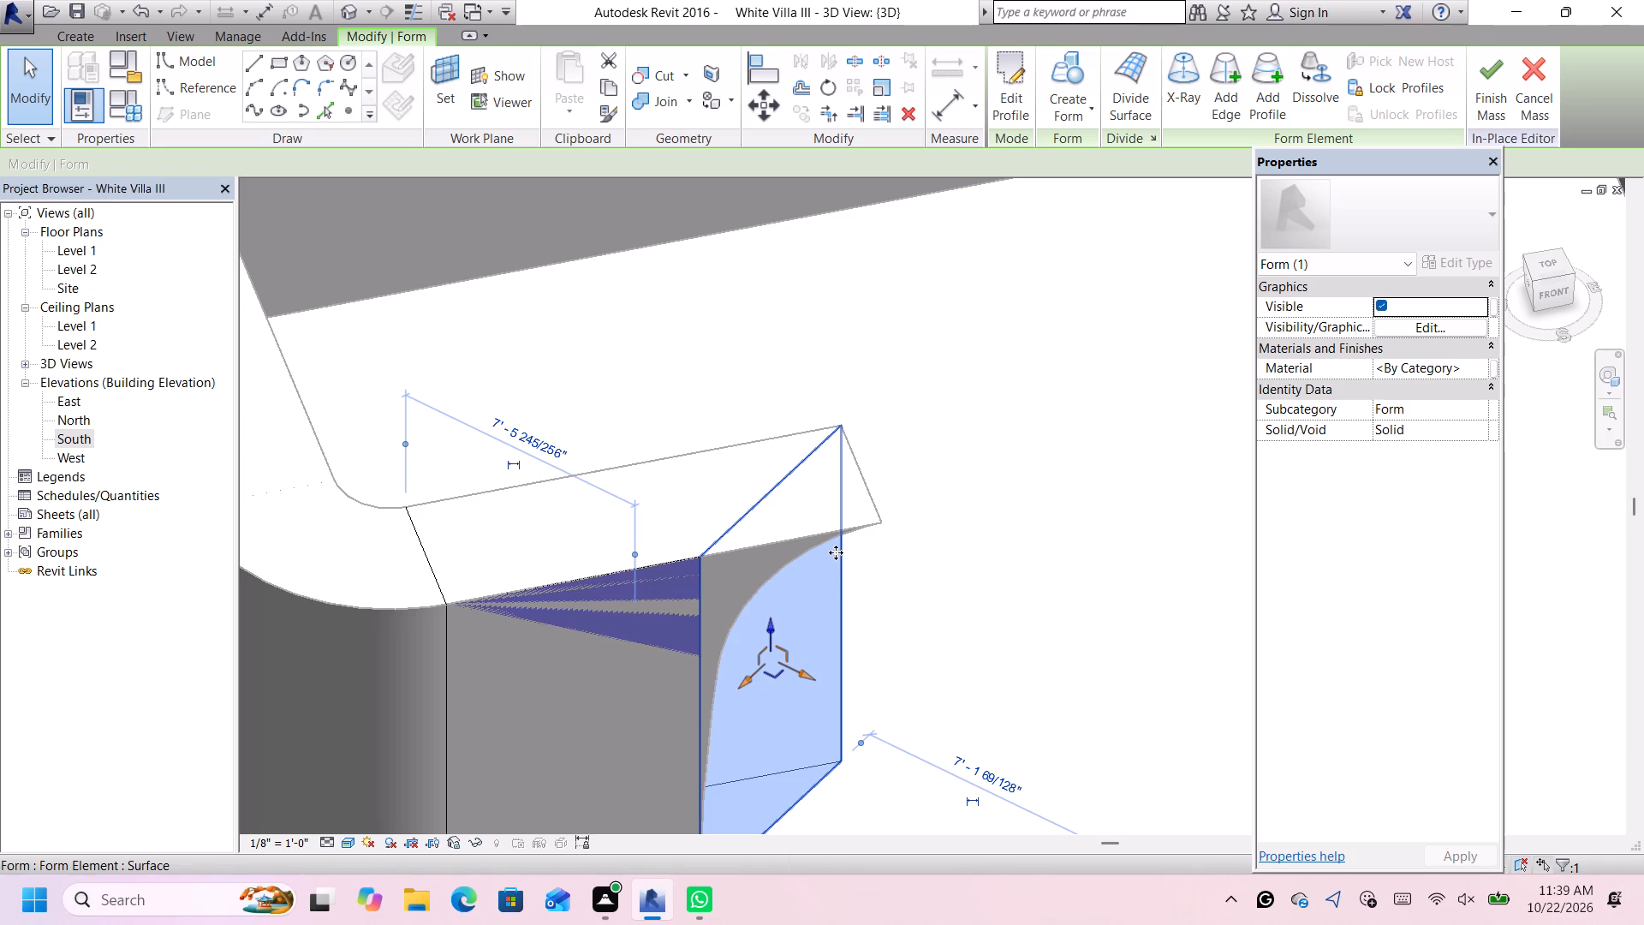
left_click(836, 554)
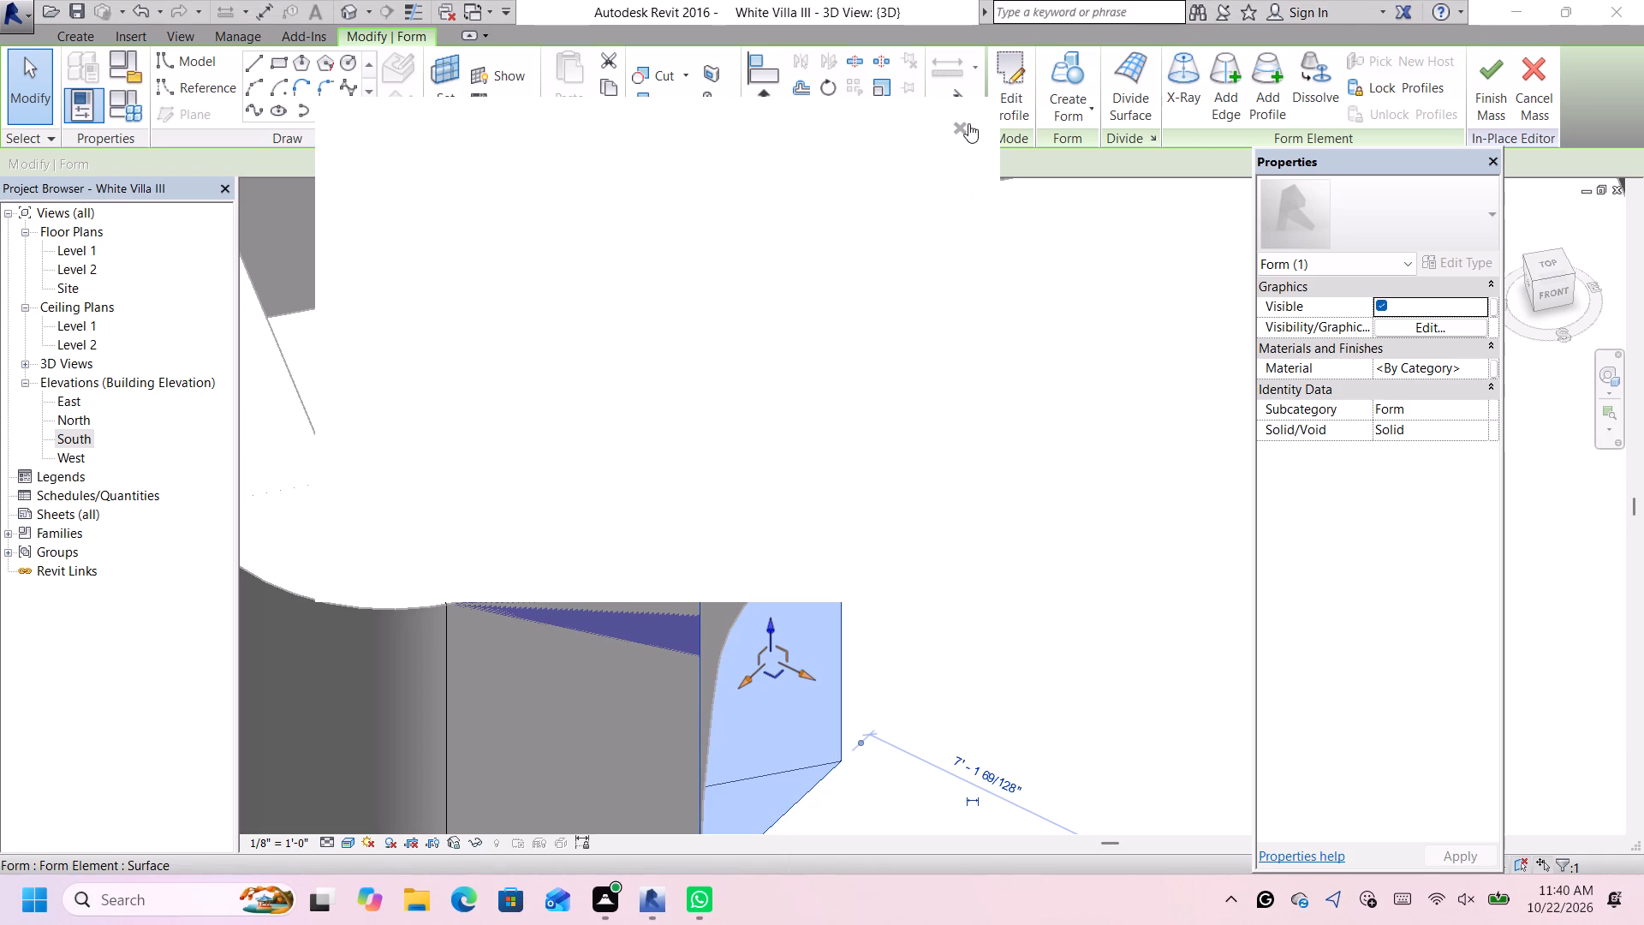
left_click(968, 123)
scroll(874, 487, "up", 3)
scroll(837, 523, "down", 3)
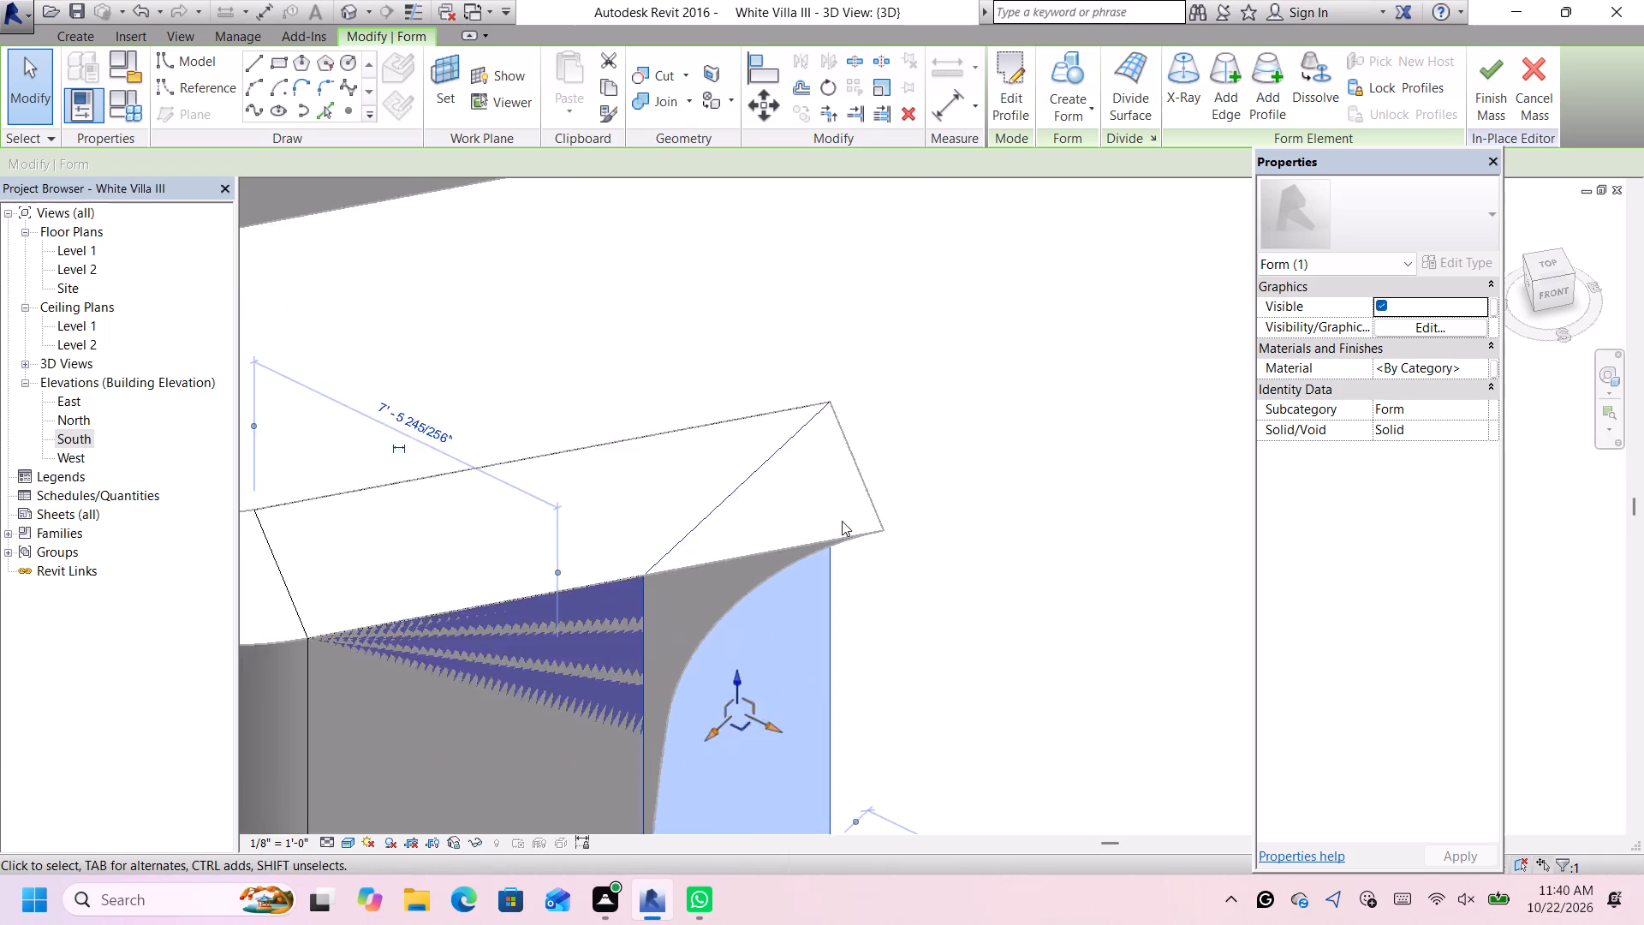
scroll(842, 521, "down", 4)
scroll(828, 579, "up", 3)
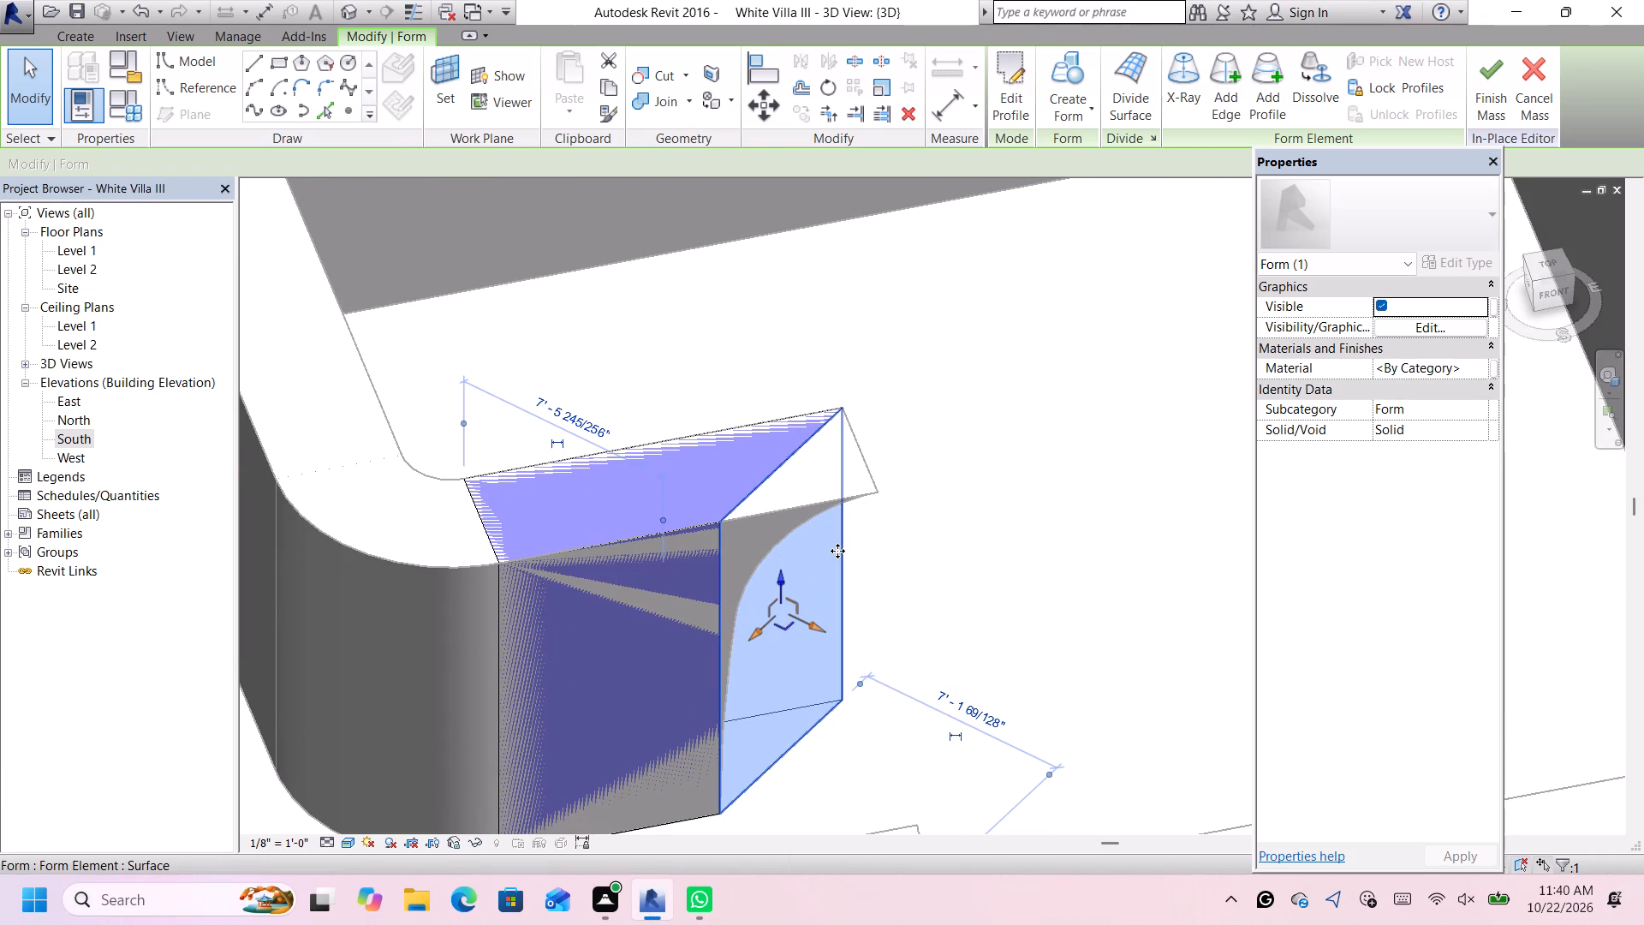
left_click(828, 586)
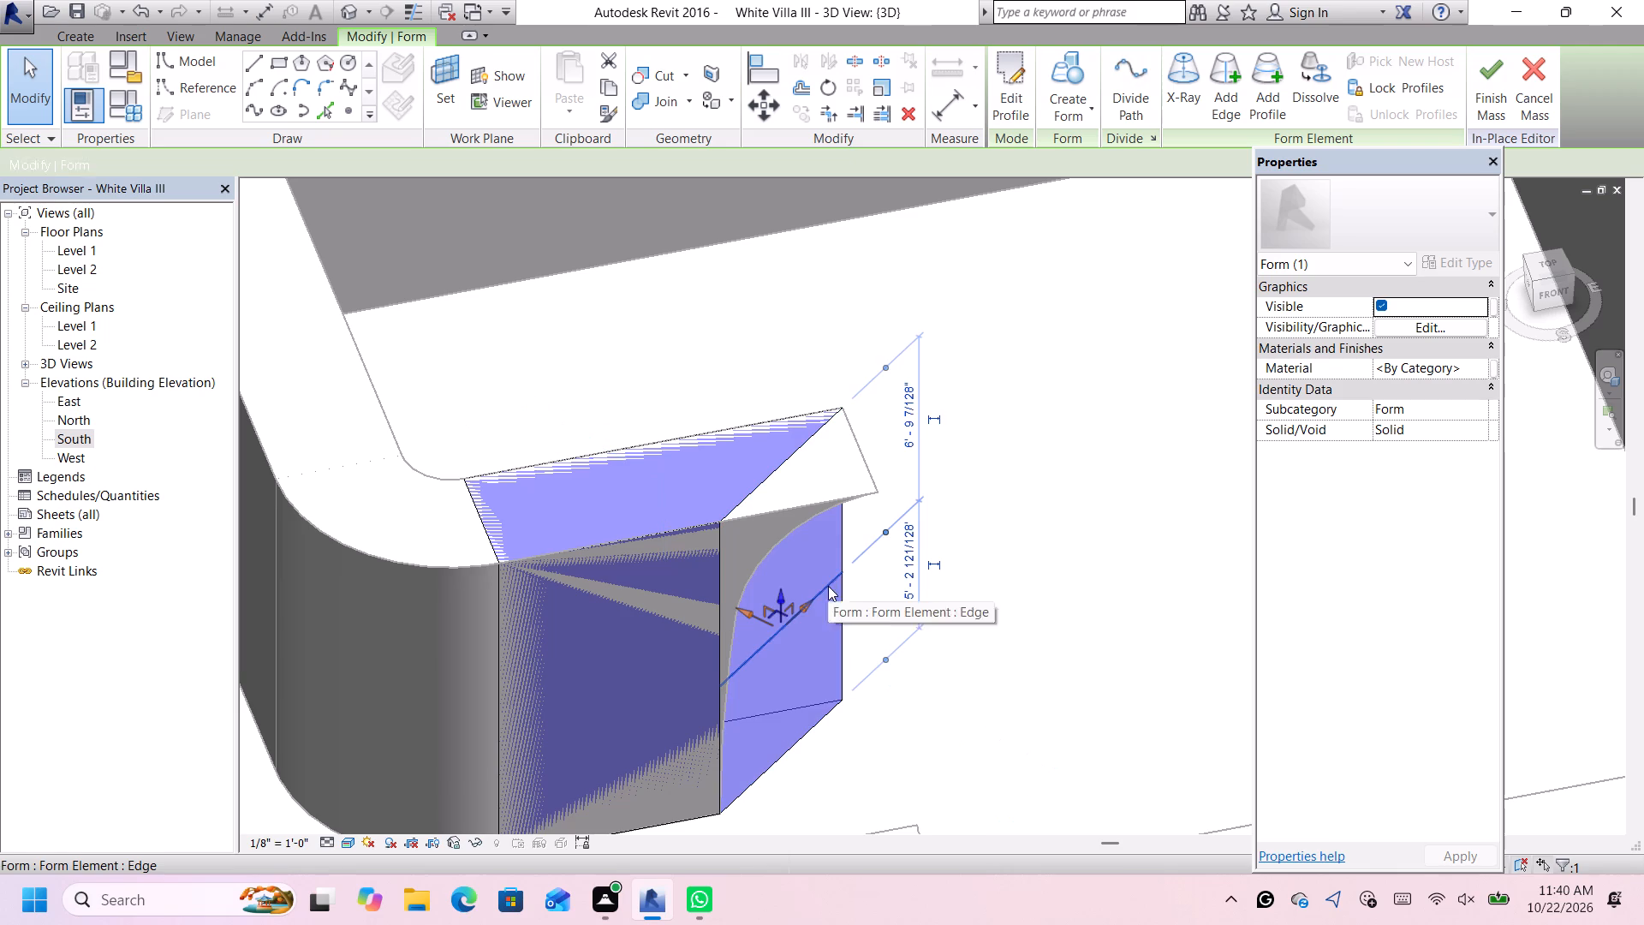
left_click_drag(748, 612, 683, 575)
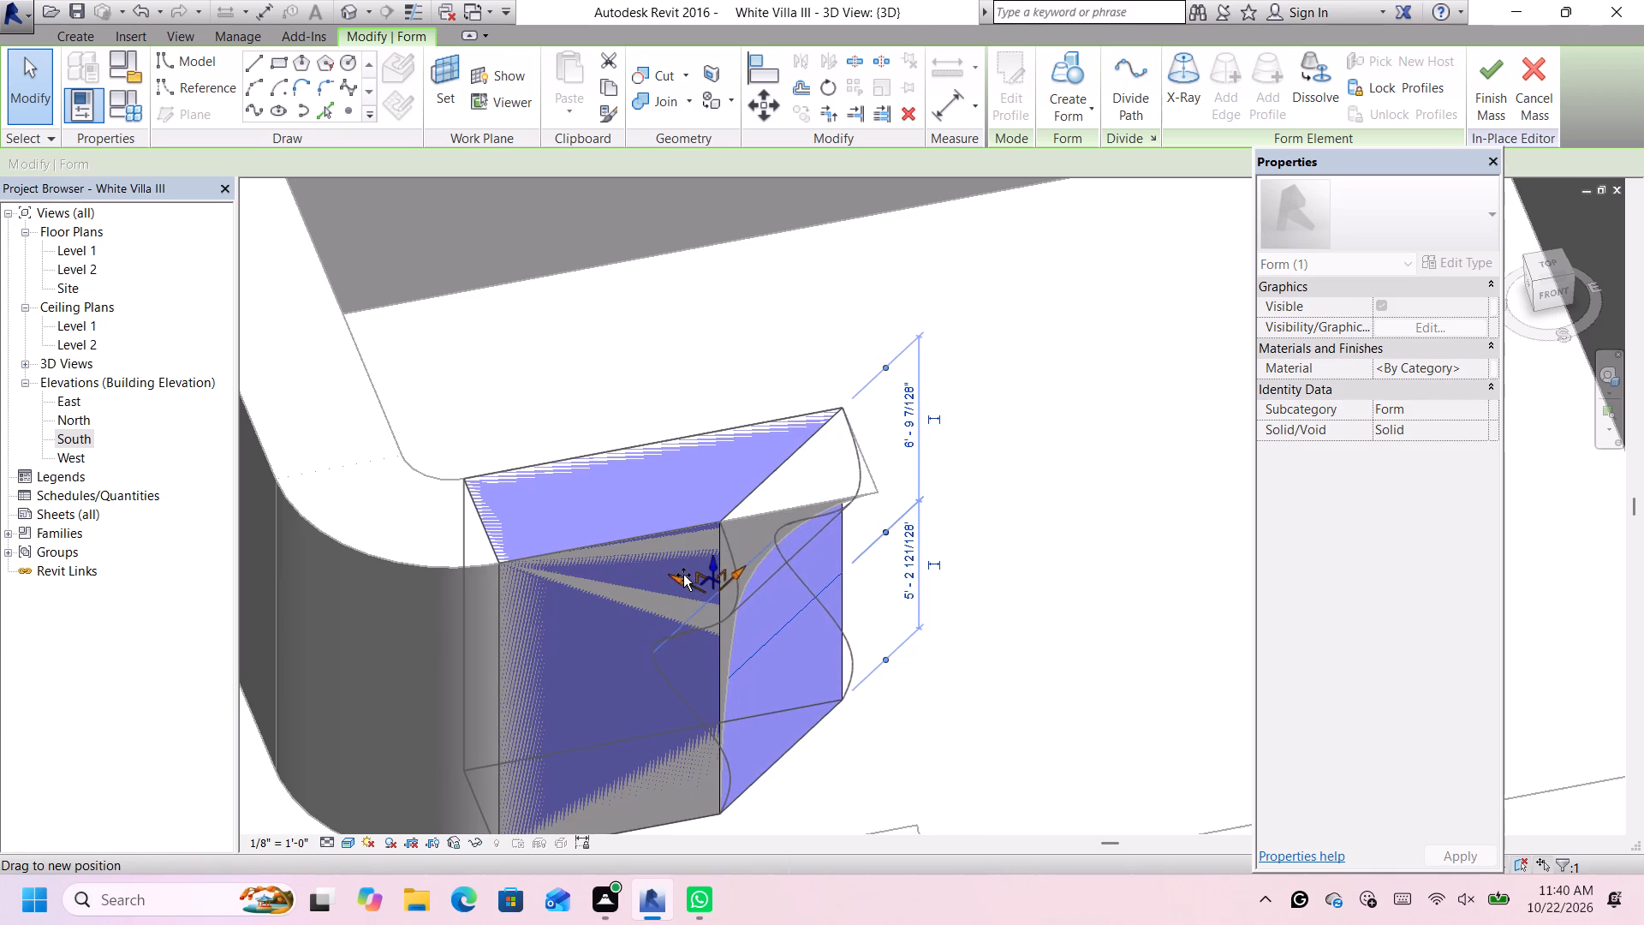
left_click_drag(683, 575, 676, 588)
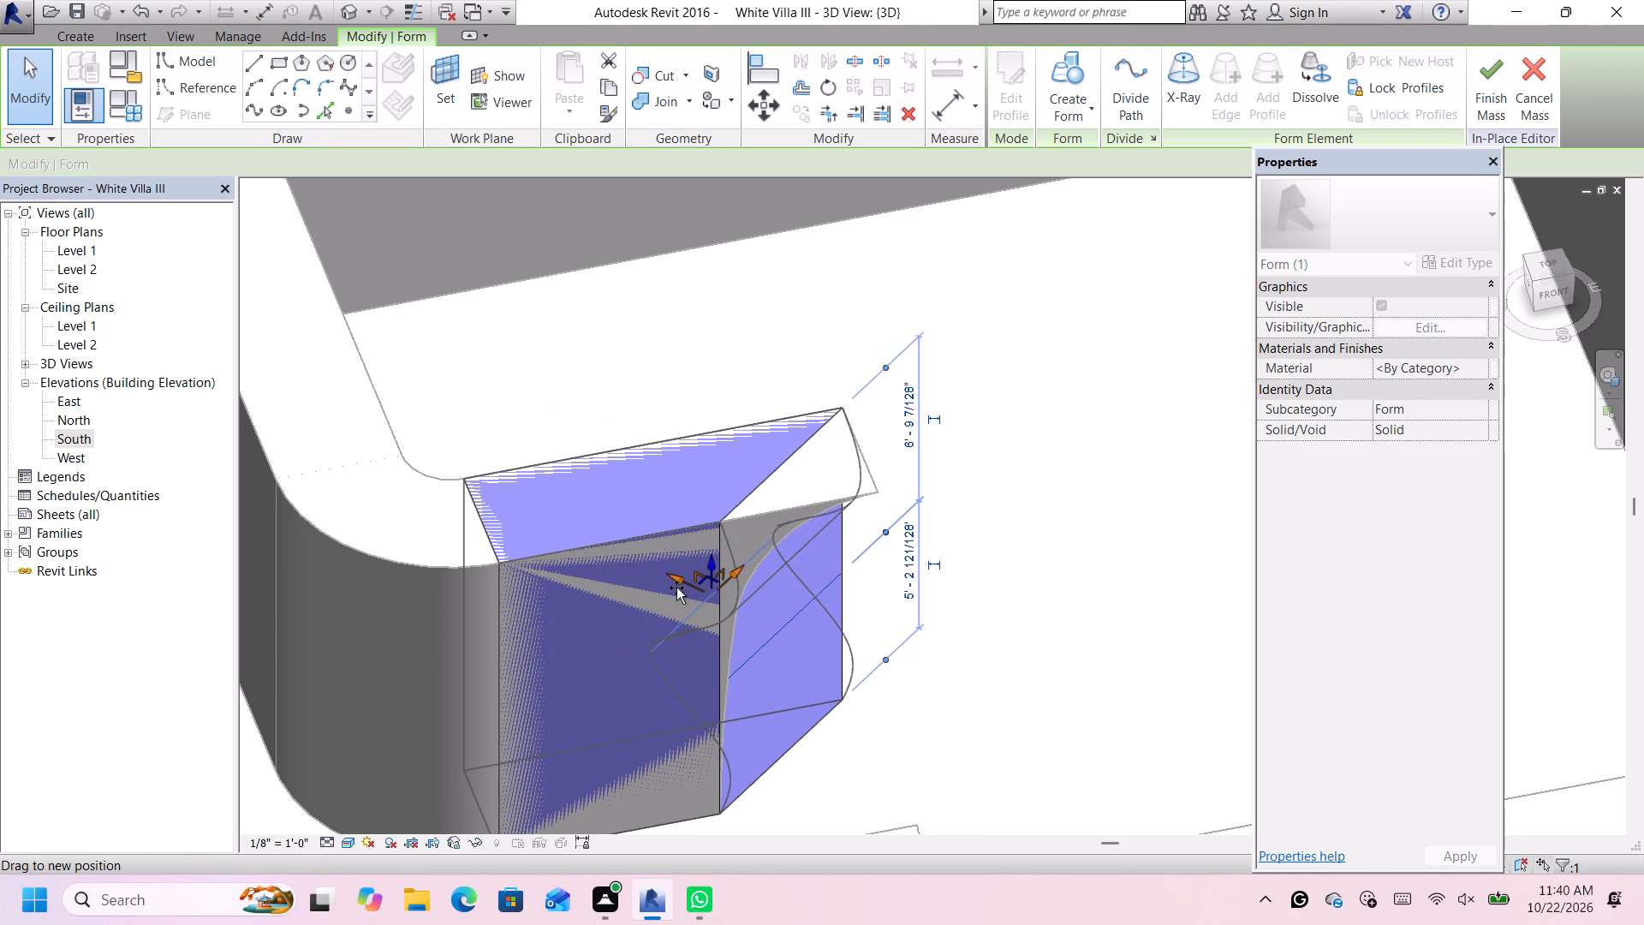
left_click_drag(676, 588, 676, 599)
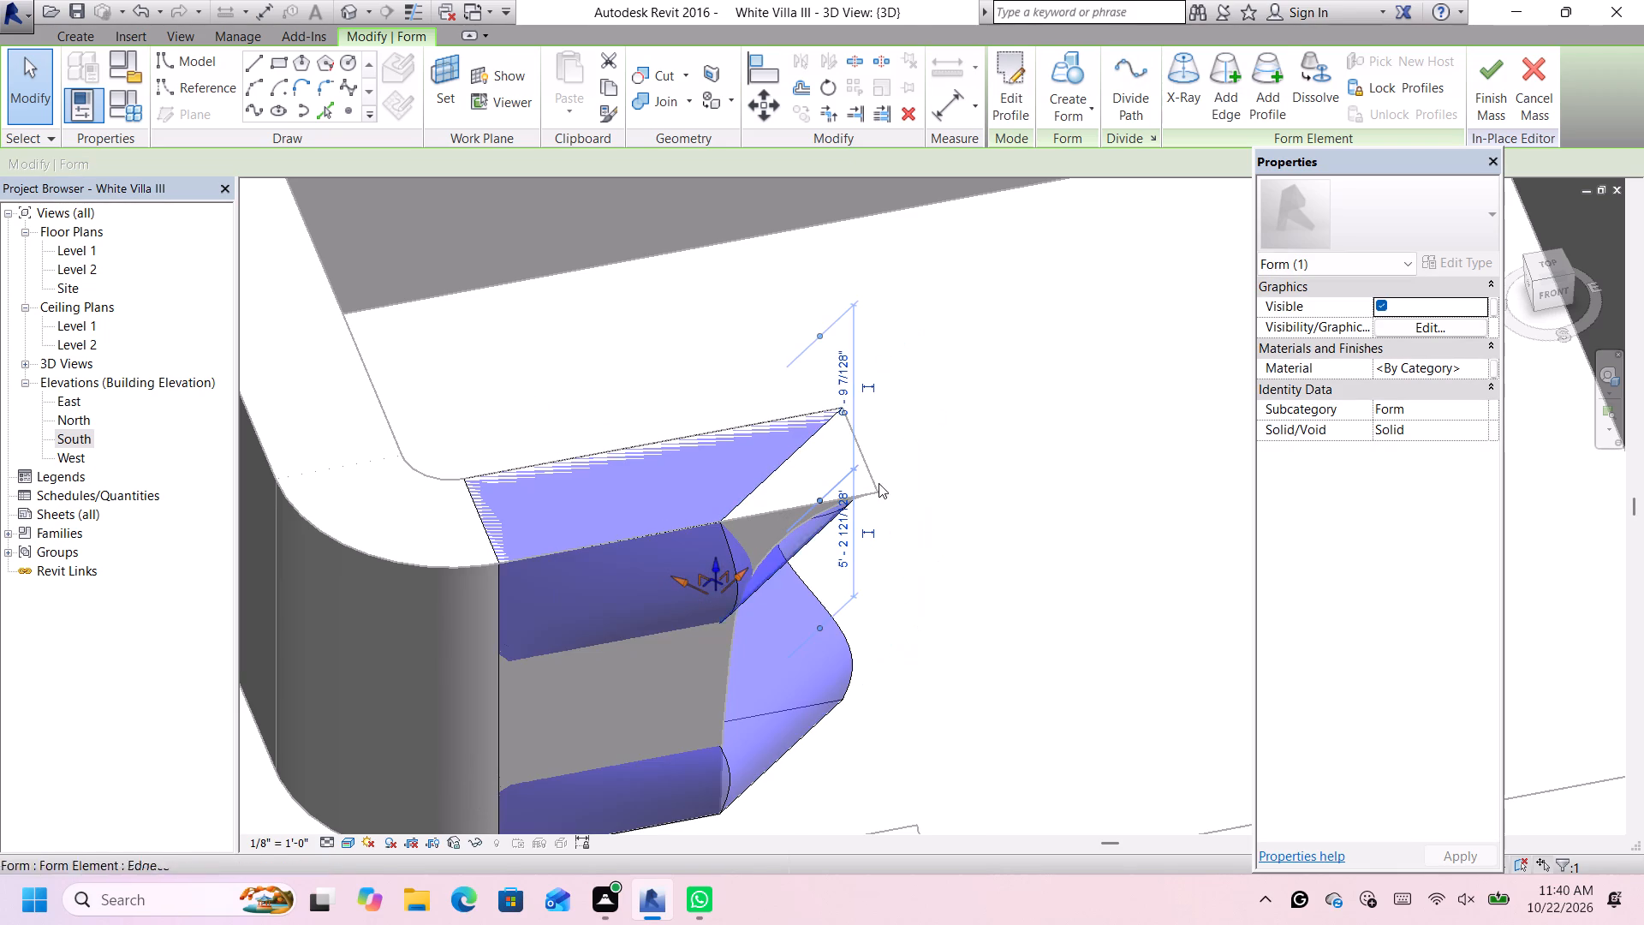
Nudge the vertical edge at the pointed end of the form slightly upward, then clear the selection.
scroll(691, 623, "down", 2)
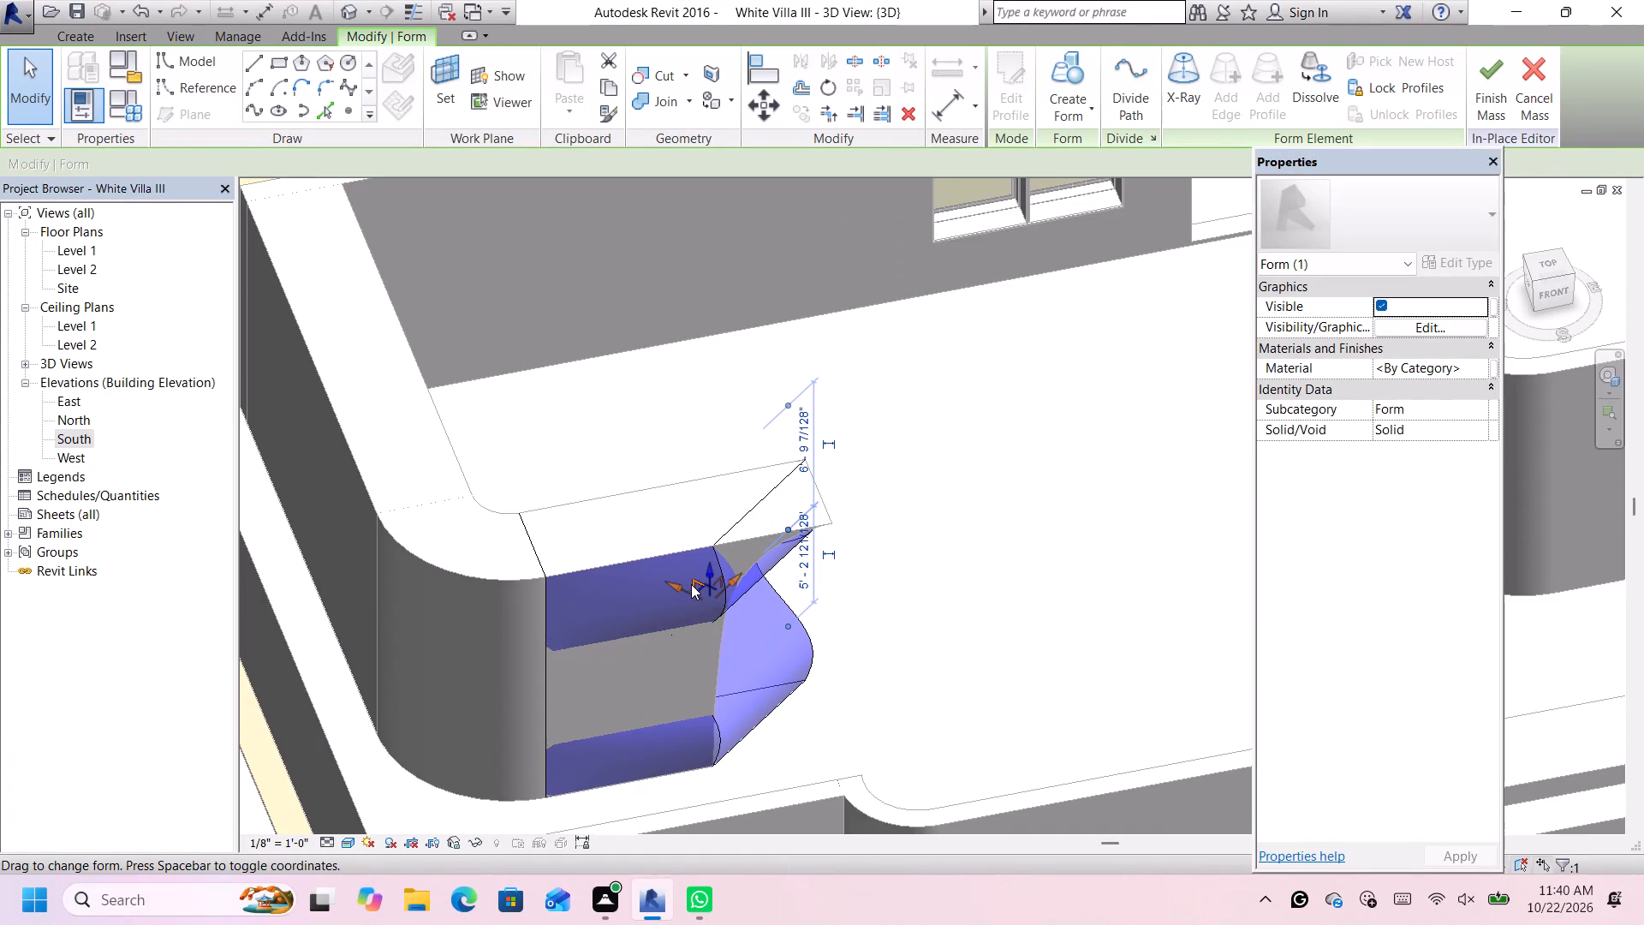
scroll(778, 599, "down", 4)
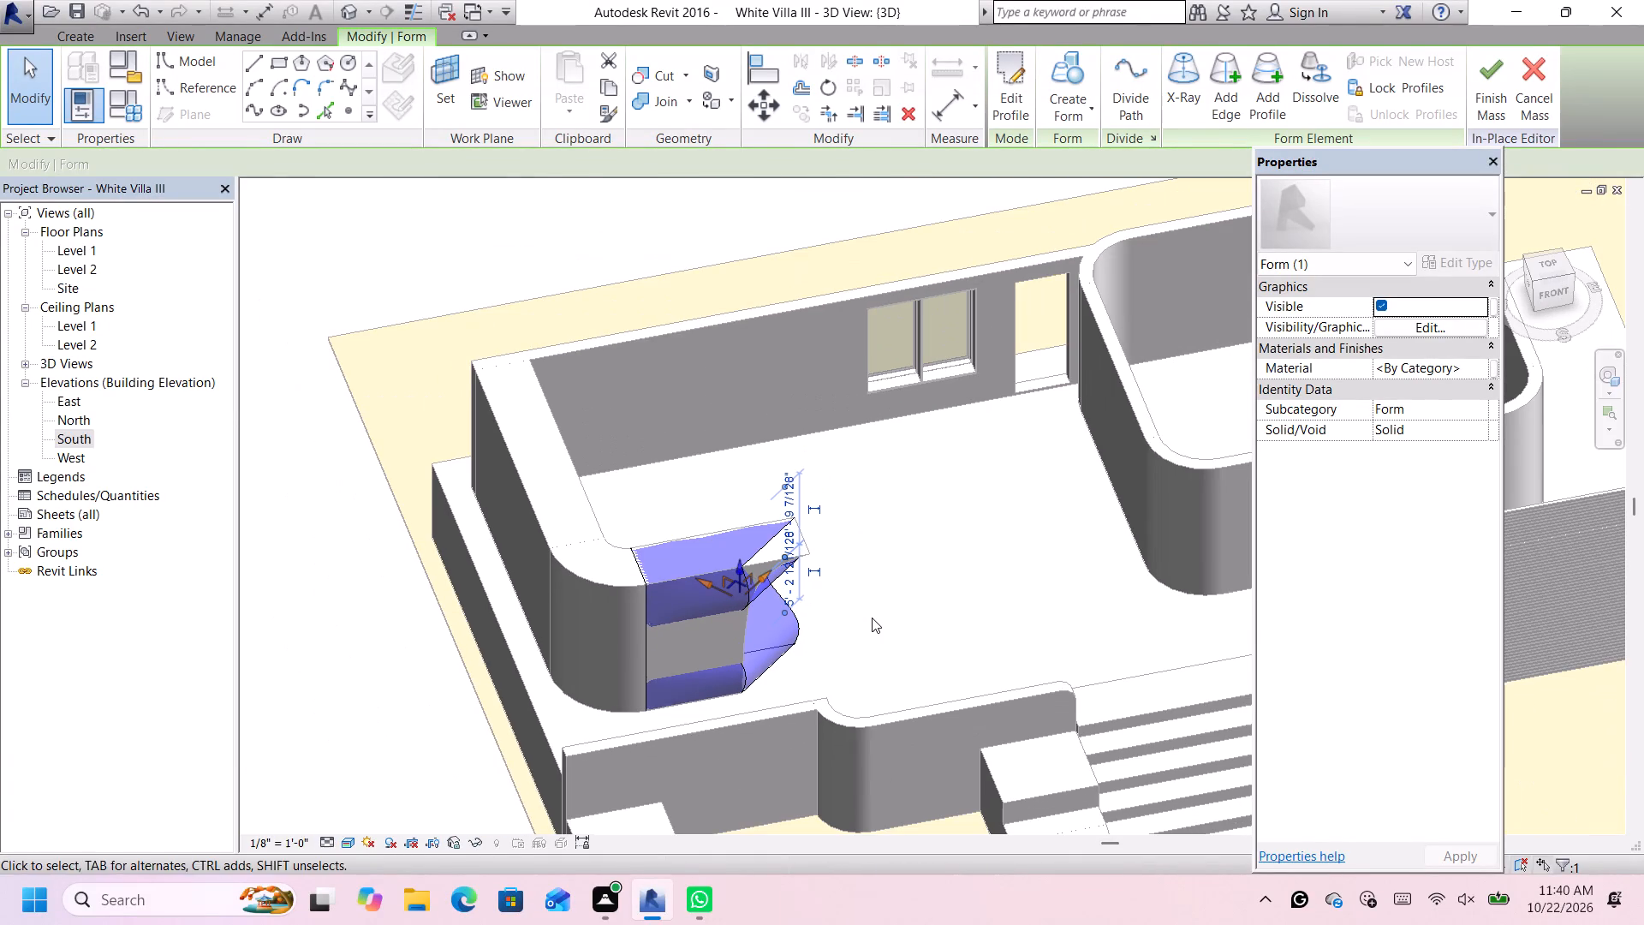
middle_click_drag(872, 618, 701, 516)
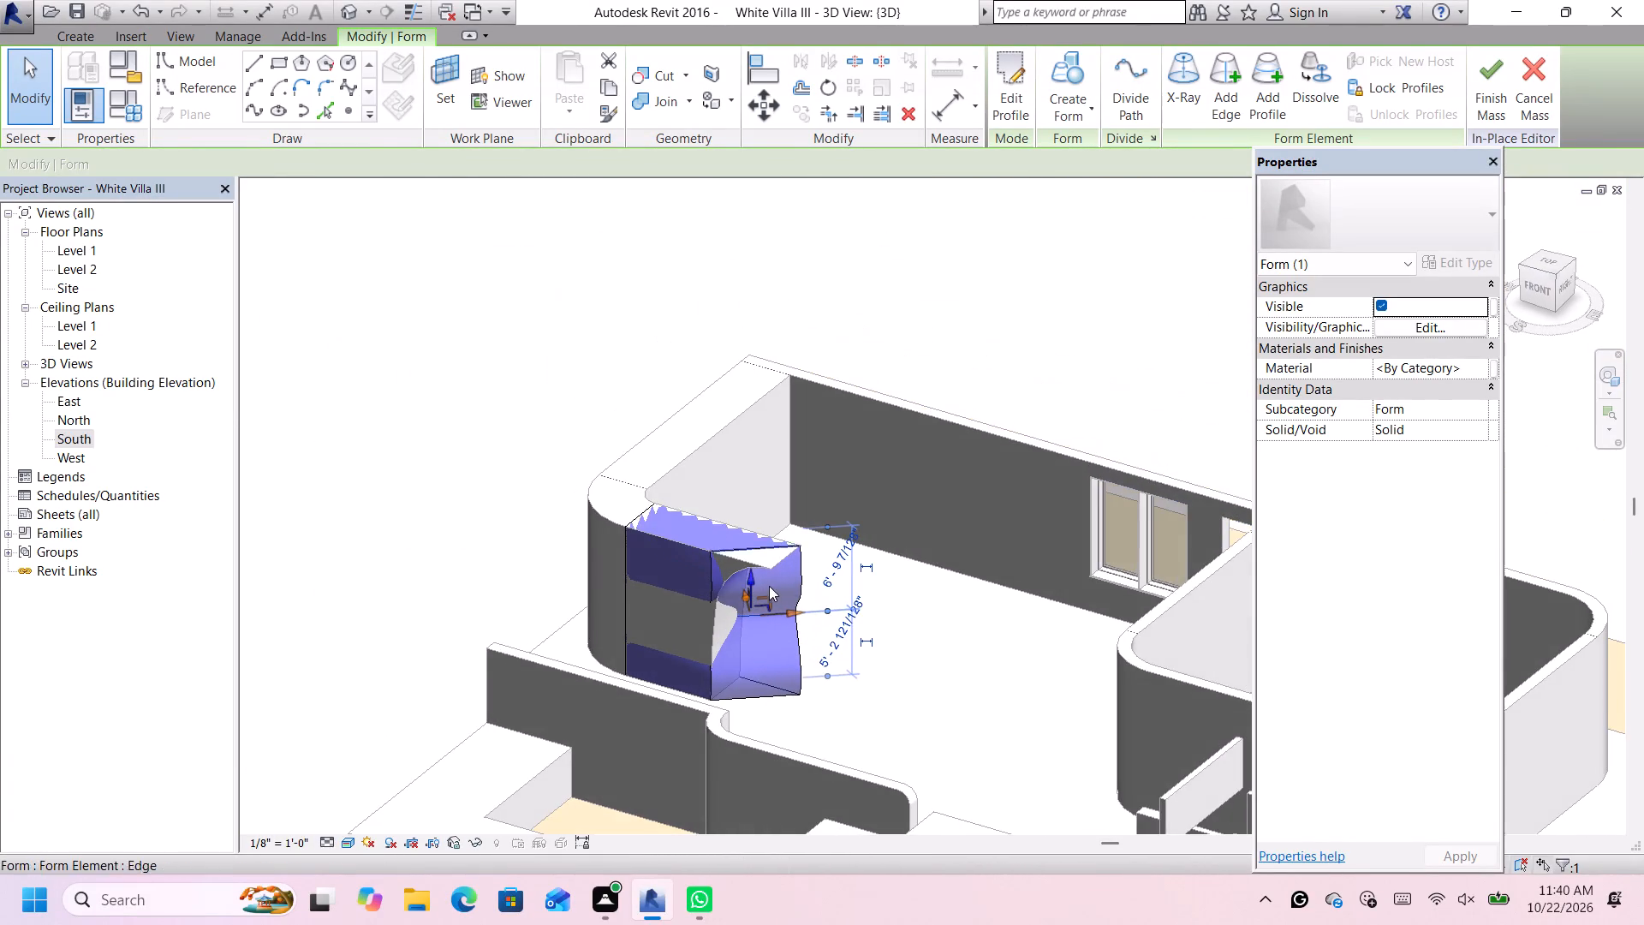
scroll(776, 588, "up", 6)
left_click(813, 565)
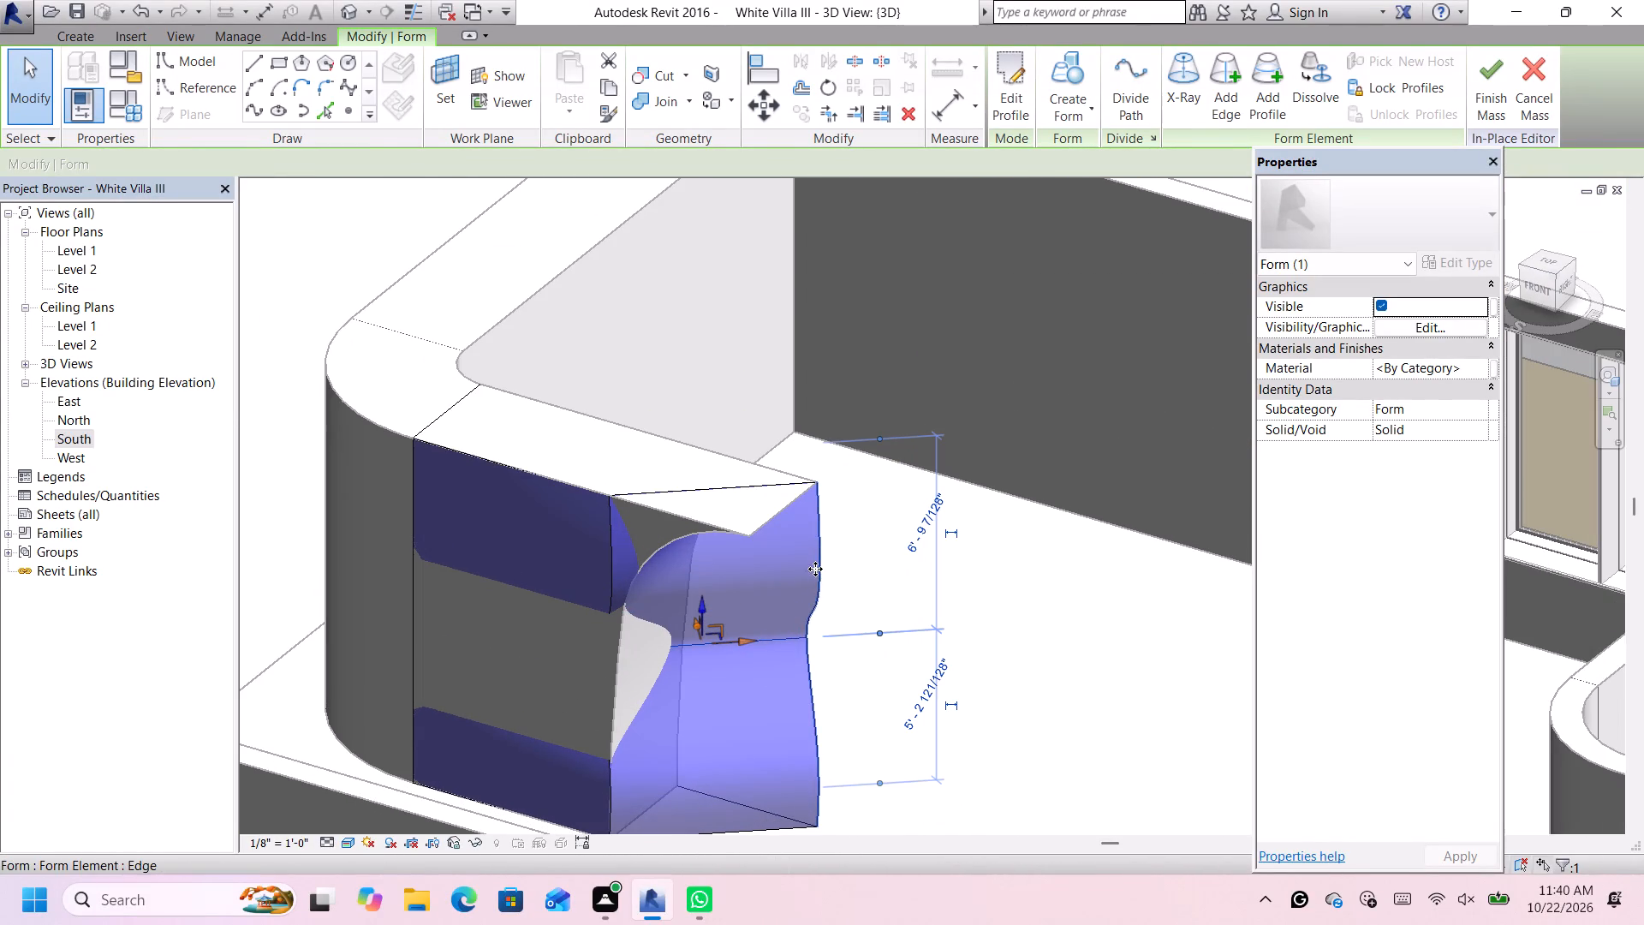
scroll(809, 579, "up", 1)
scroll(819, 592, "down", 3)
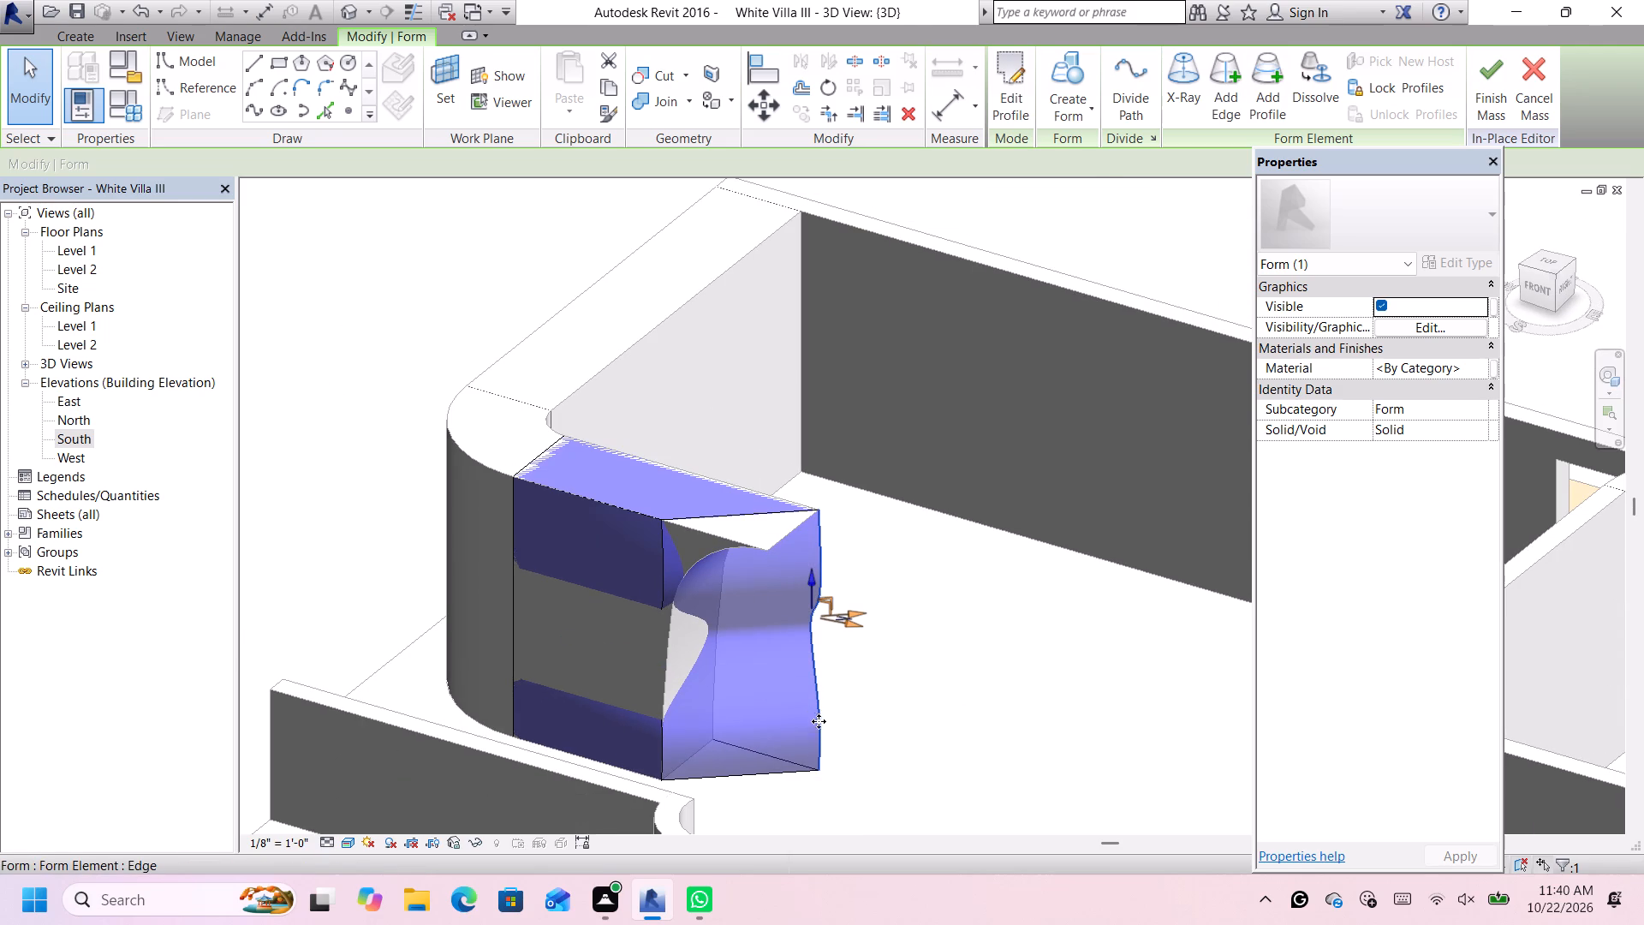
left_click(814, 562)
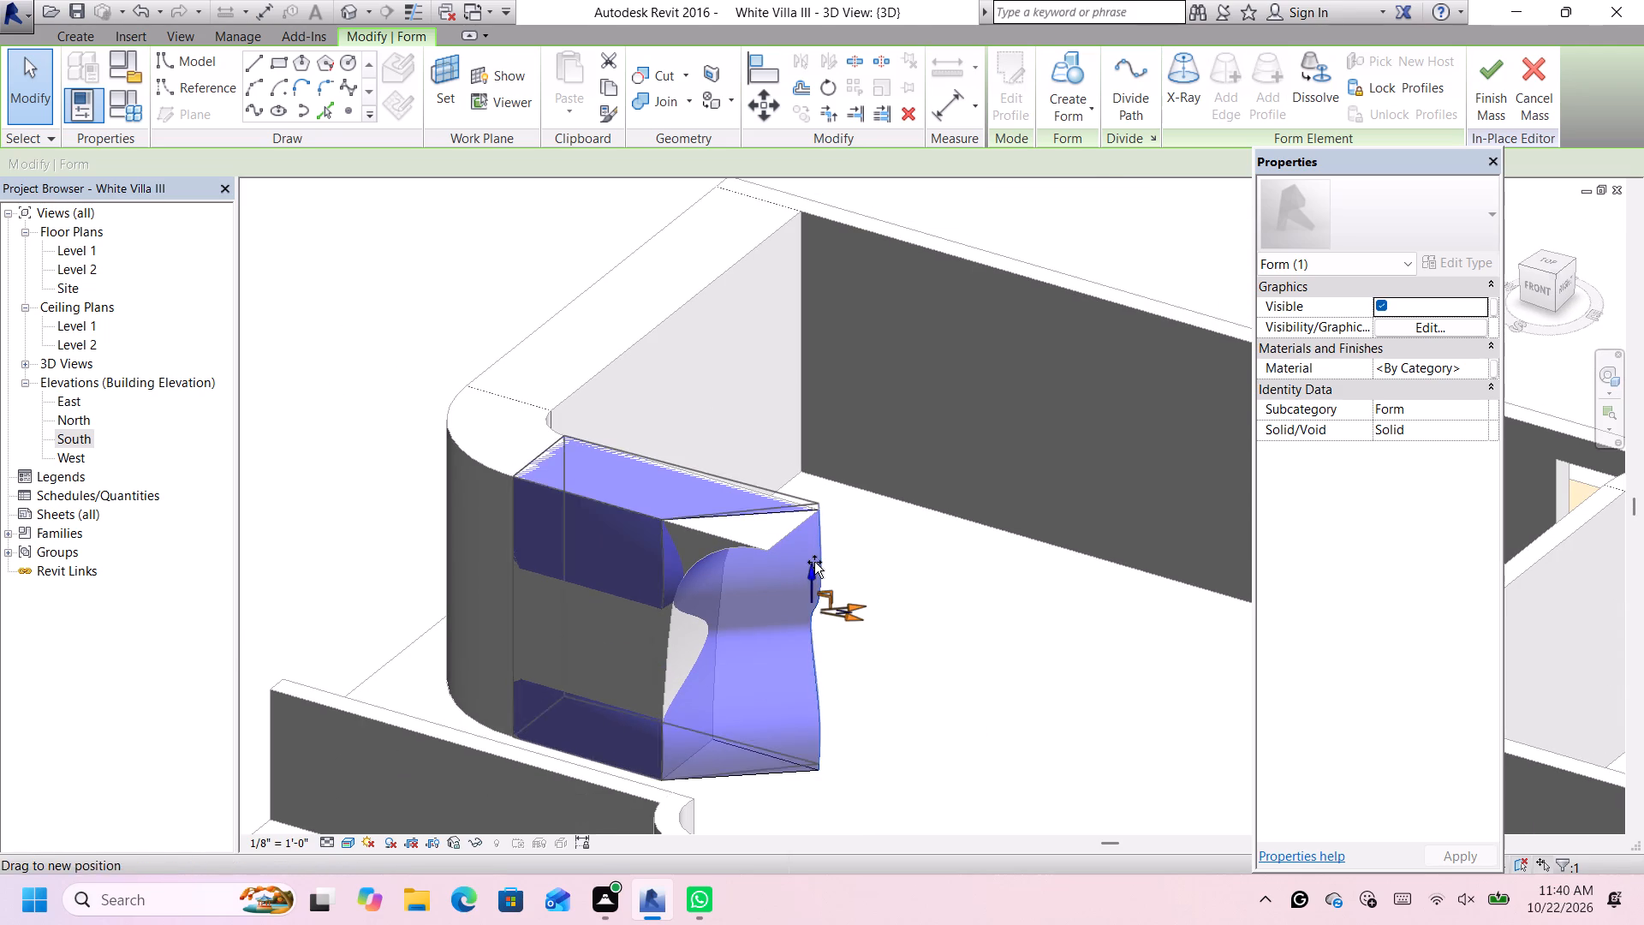
scroll(811, 563, "down", 5)
left_click(527, 533)
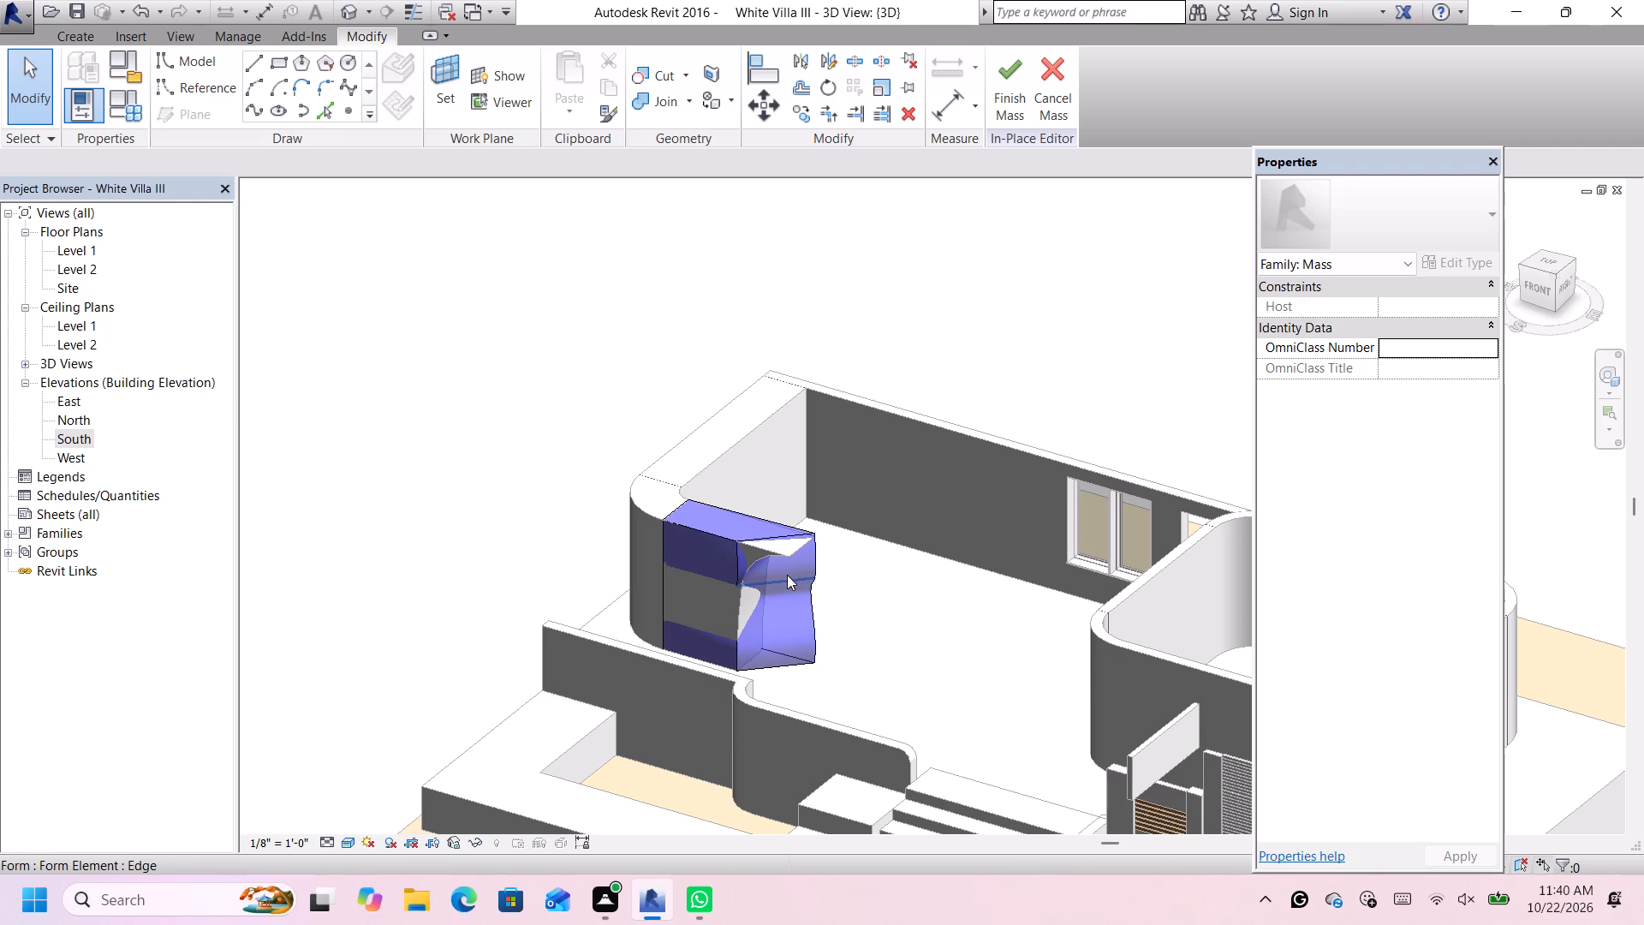
Raise the upper profile's edge on the form's angled end face to just below the form's top.
left_click(787, 575)
scroll(795, 573, "up", 4)
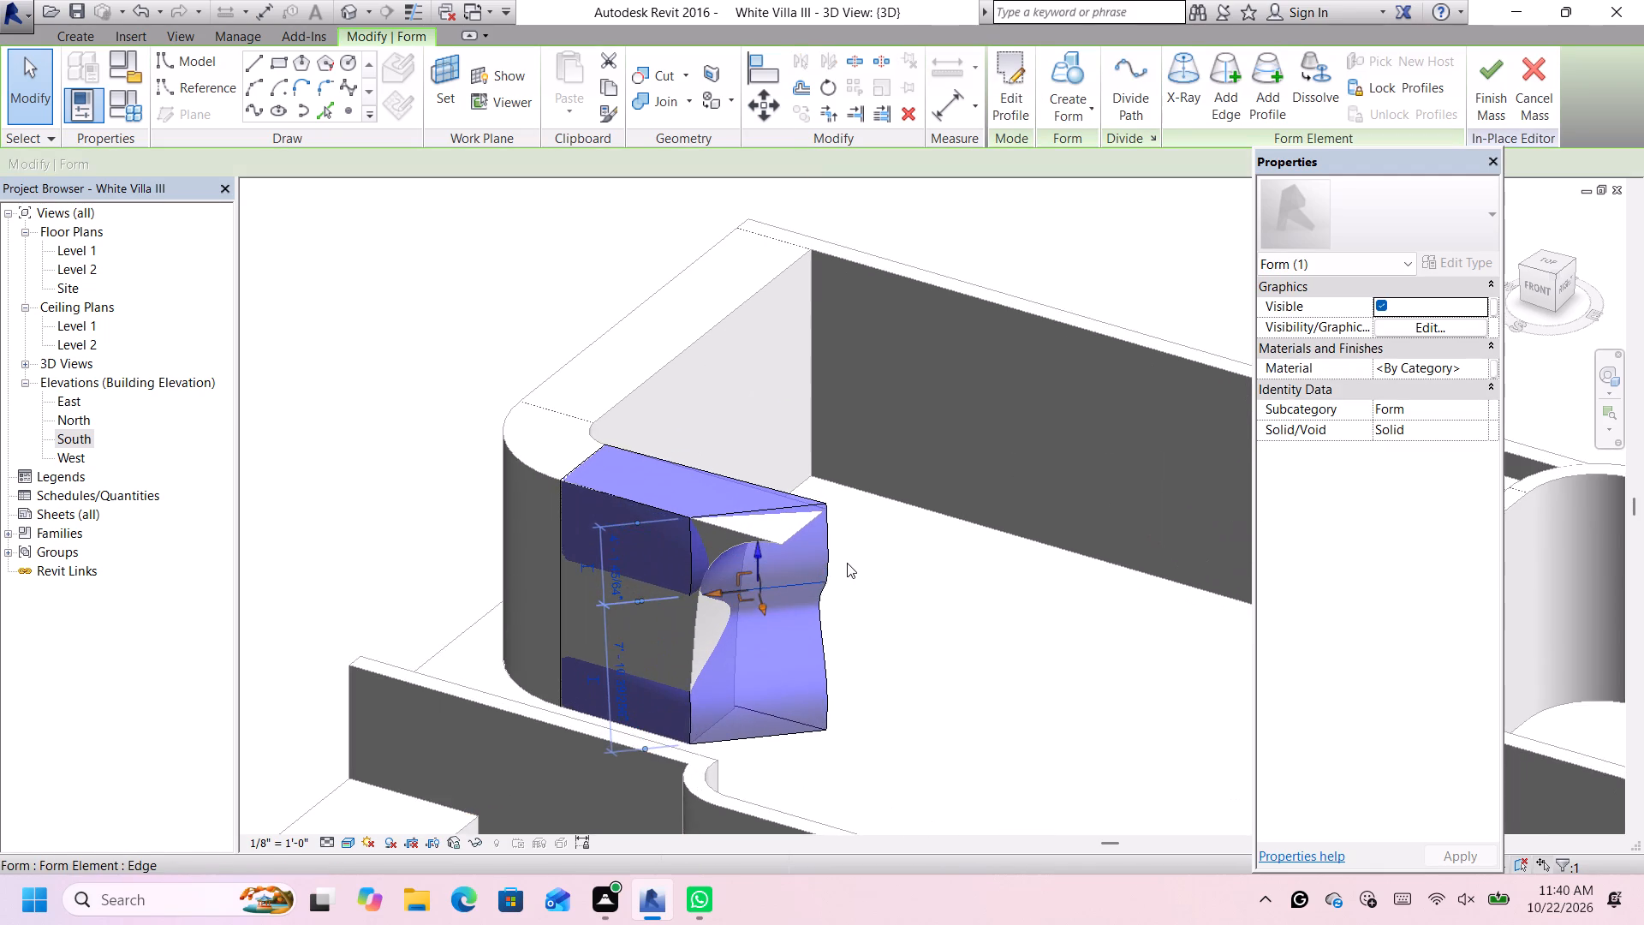
scroll(847, 564, "up", 3)
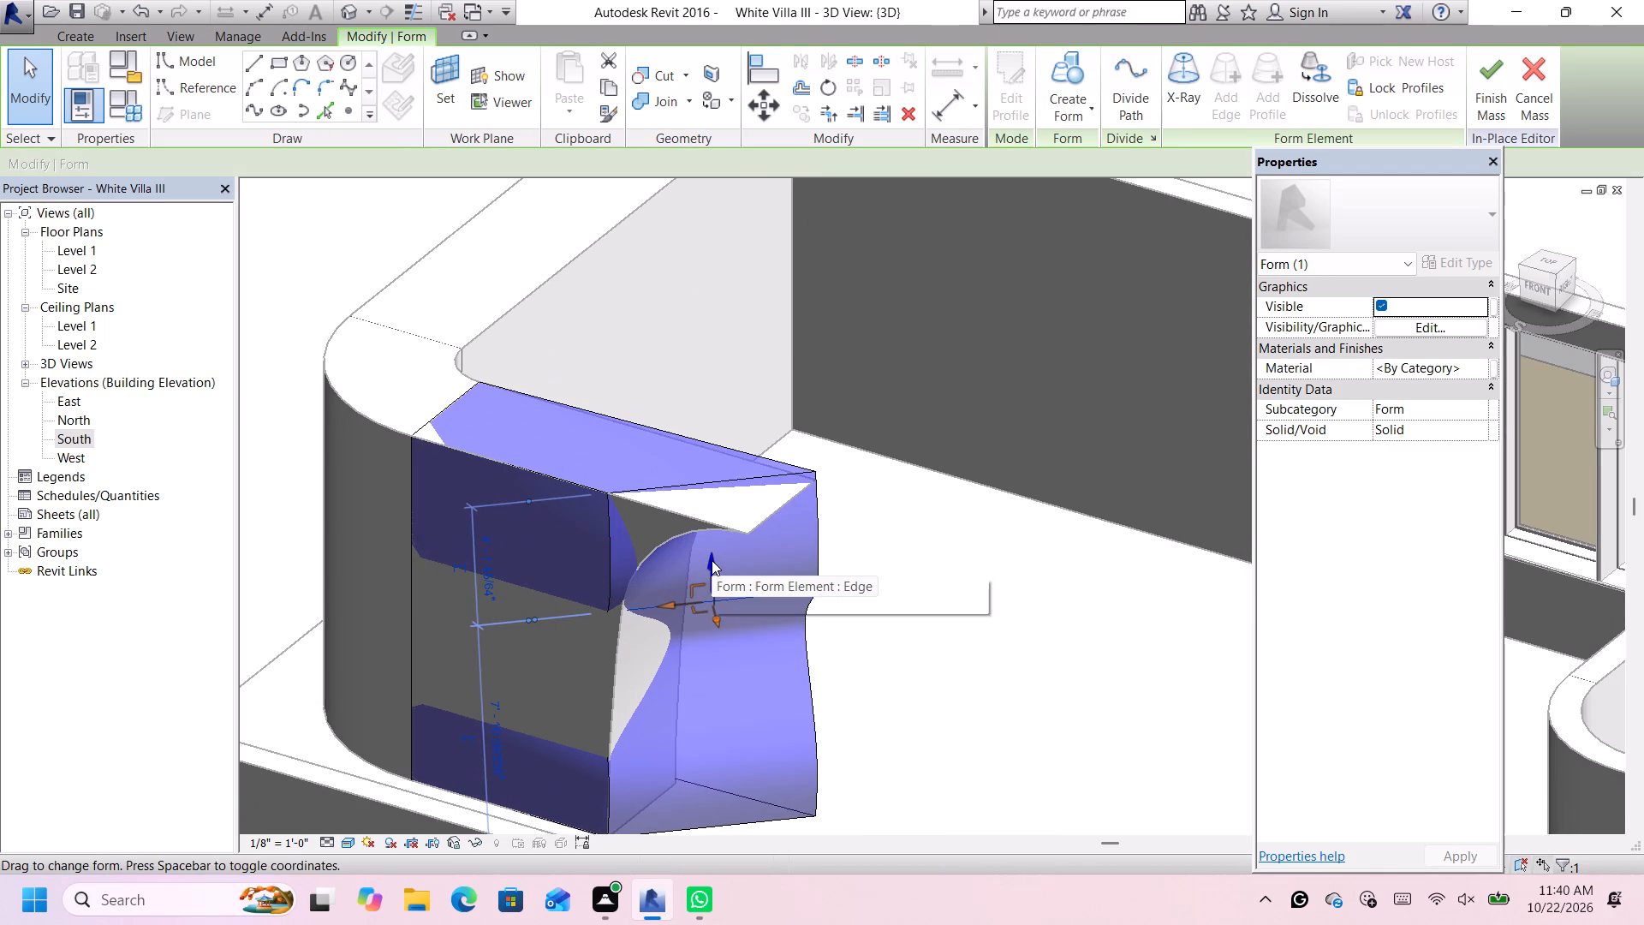
scroll(820, 591, "up", 2)
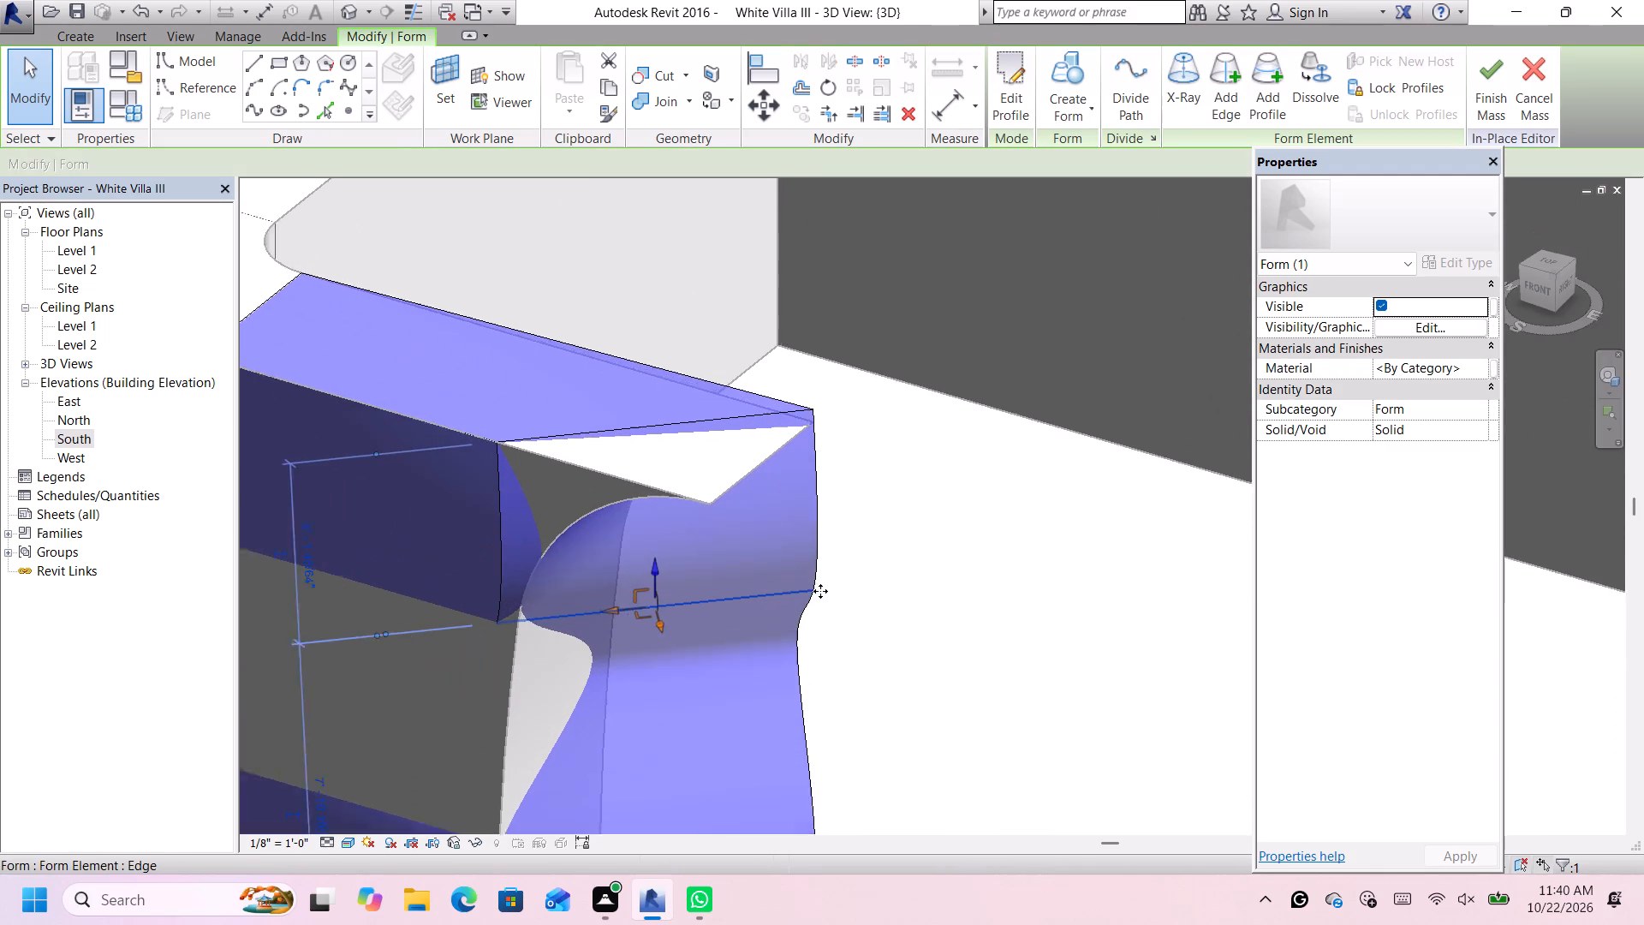
scroll(820, 591, "up", 5)
left_click(813, 593)
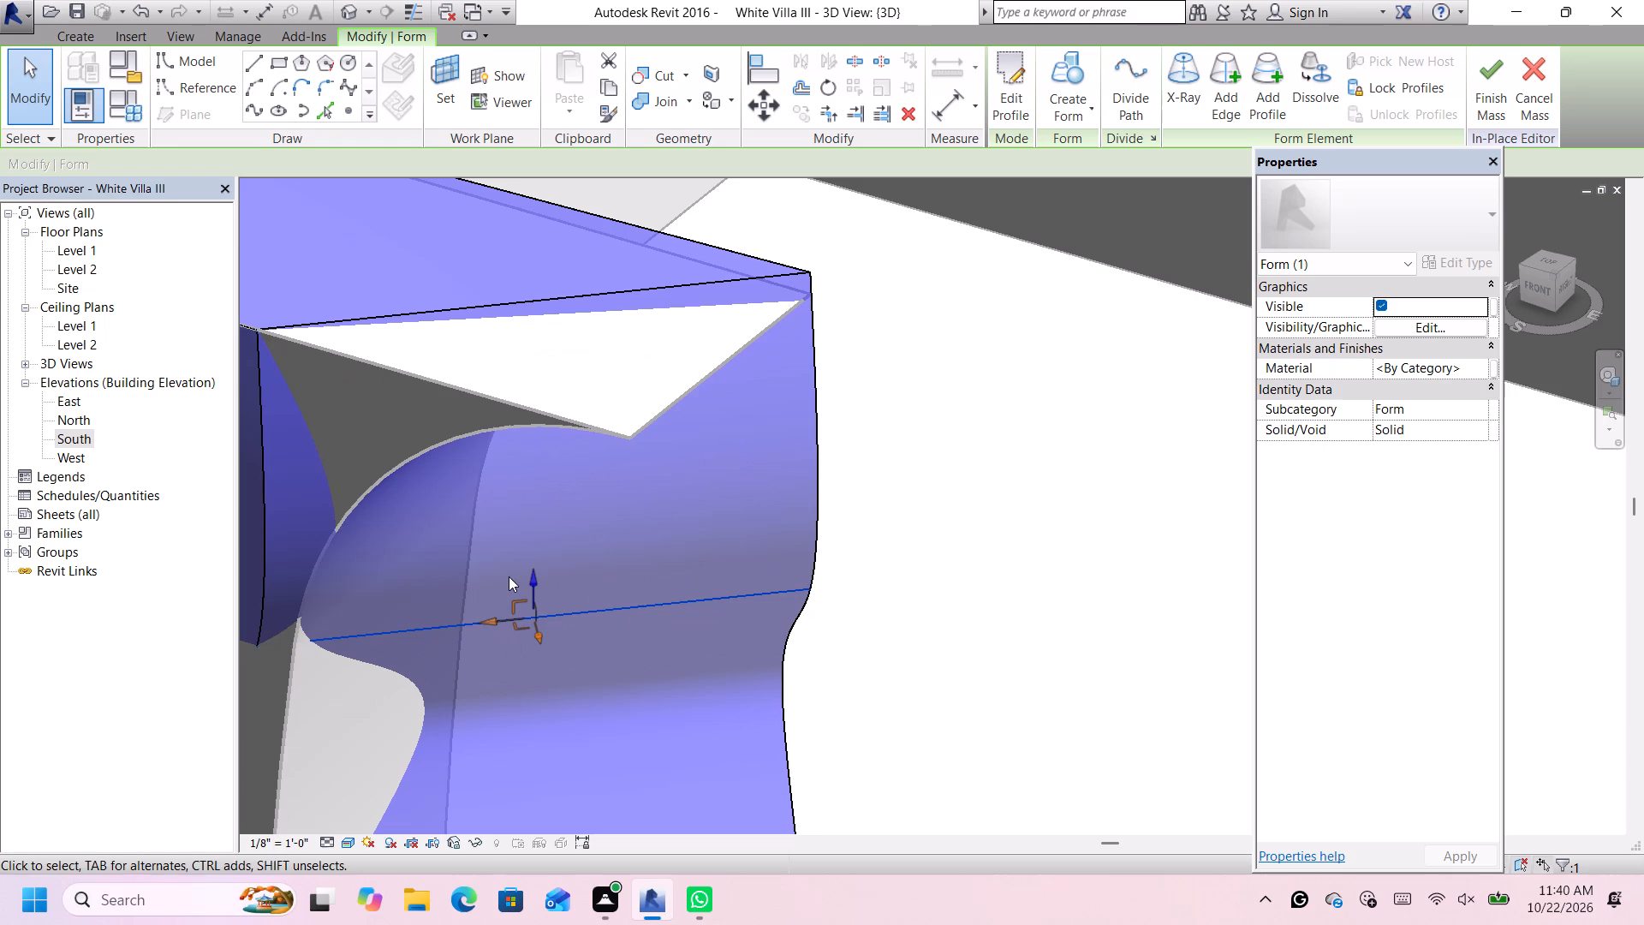
left_click_drag(532, 575, 500, 474)
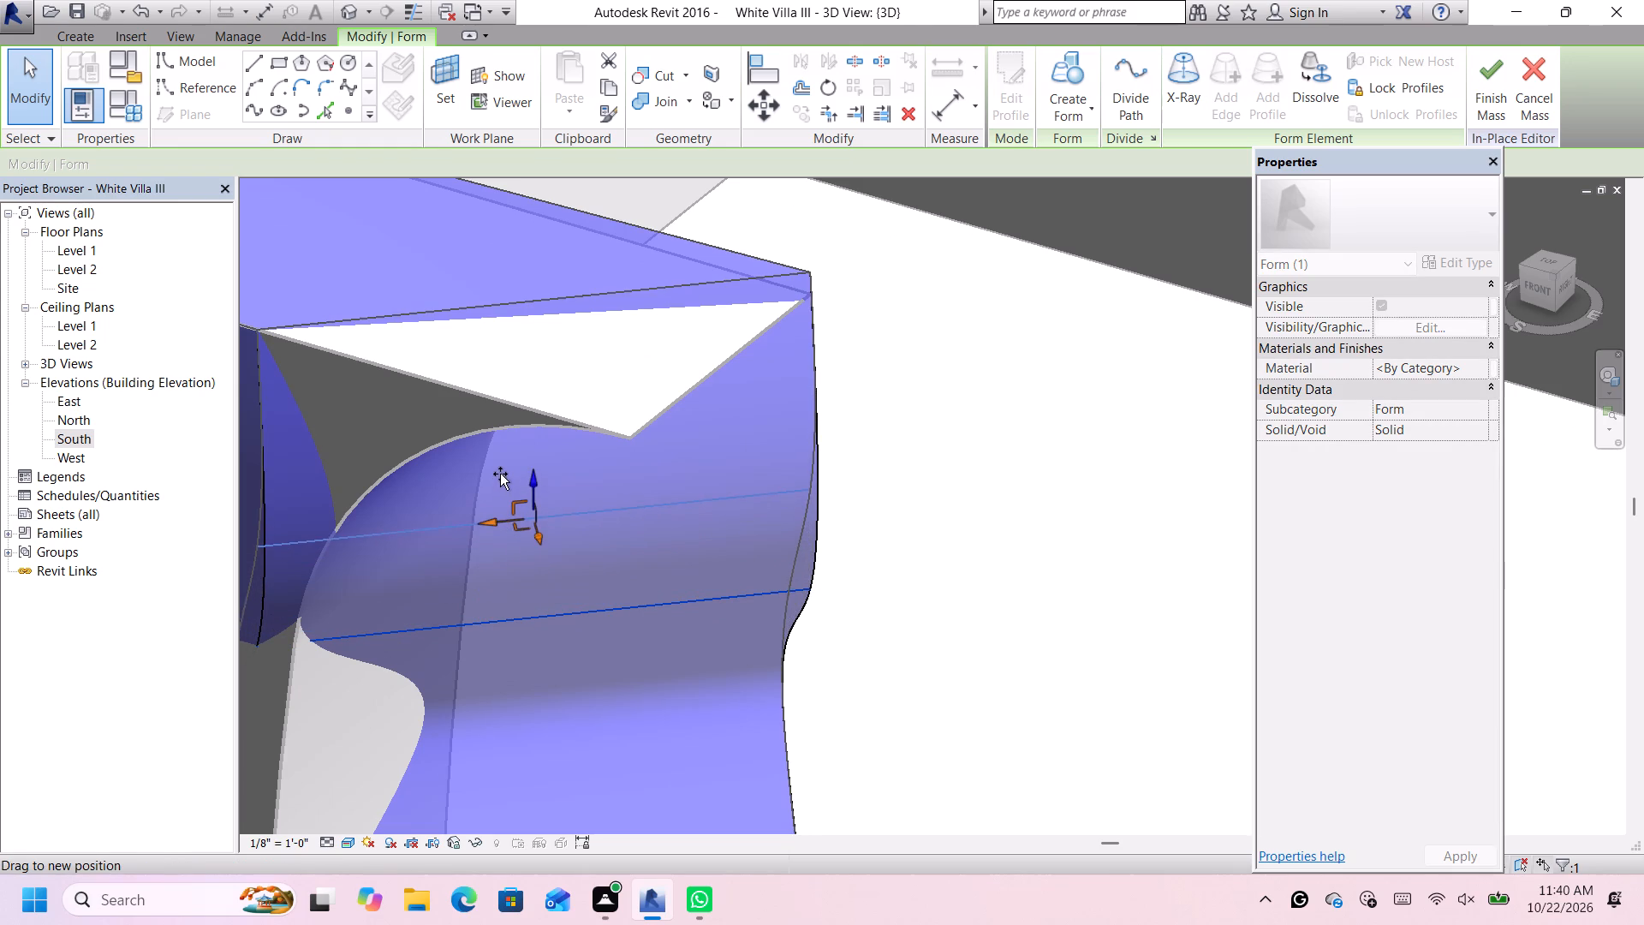
left_click_drag(500, 474, 407, 367)
Shift the raised upper profile edge horizontally toward the wall's front face, adjusting its height and depth slightly.
scroll(460, 412, "down", 11)
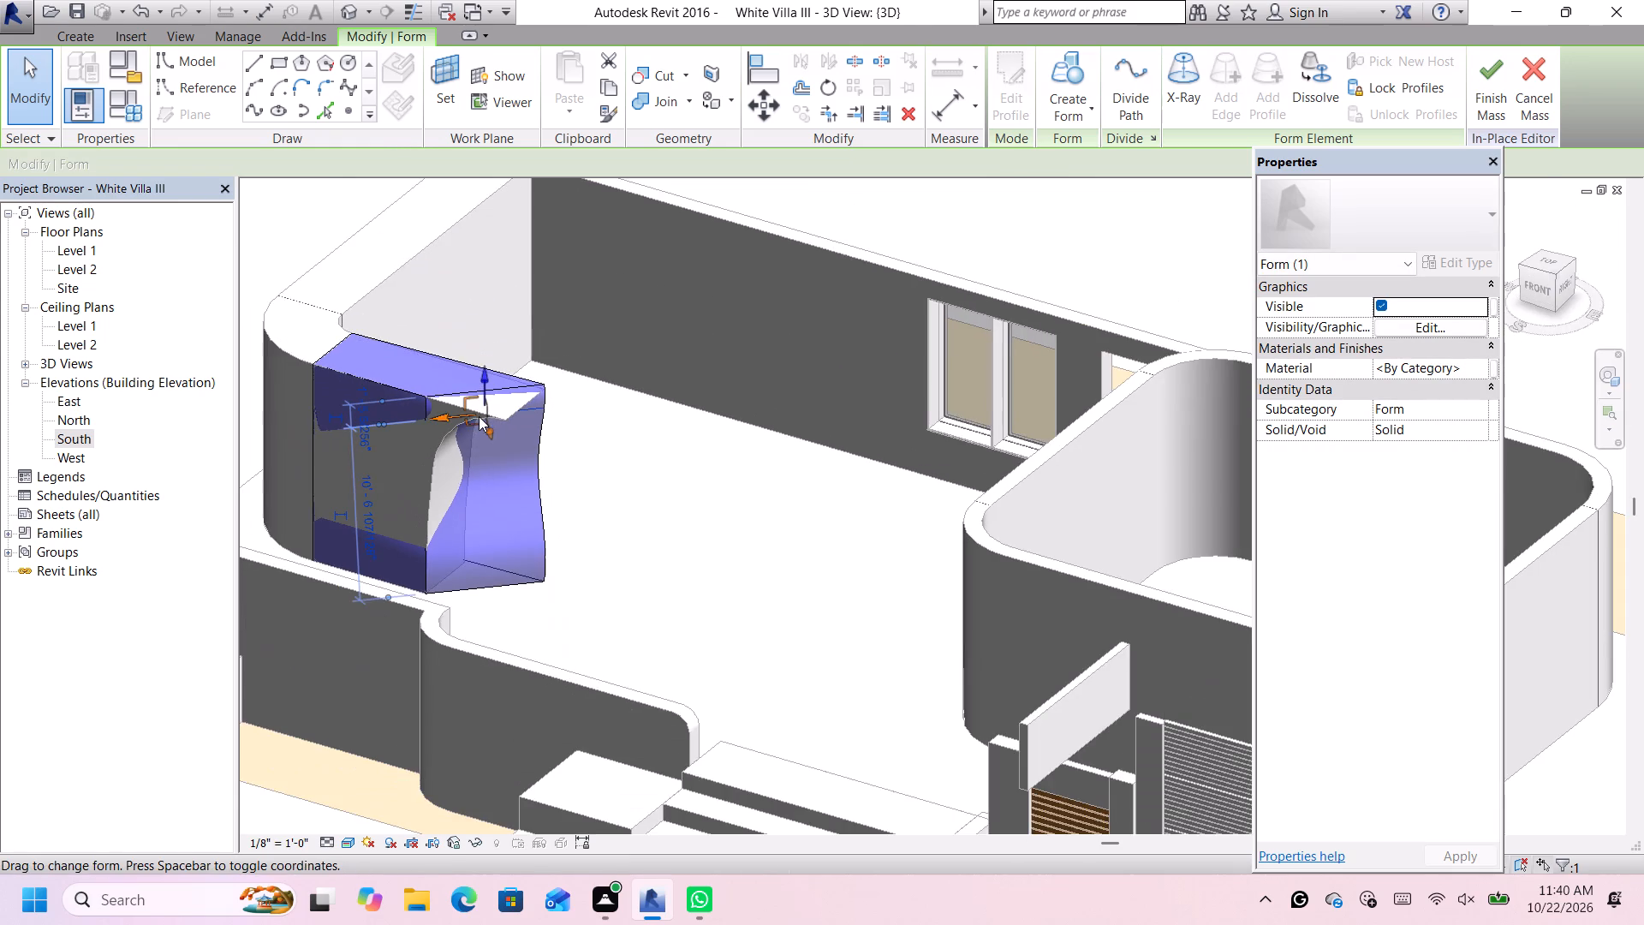
middle_click_drag(479, 418, 691, 469)
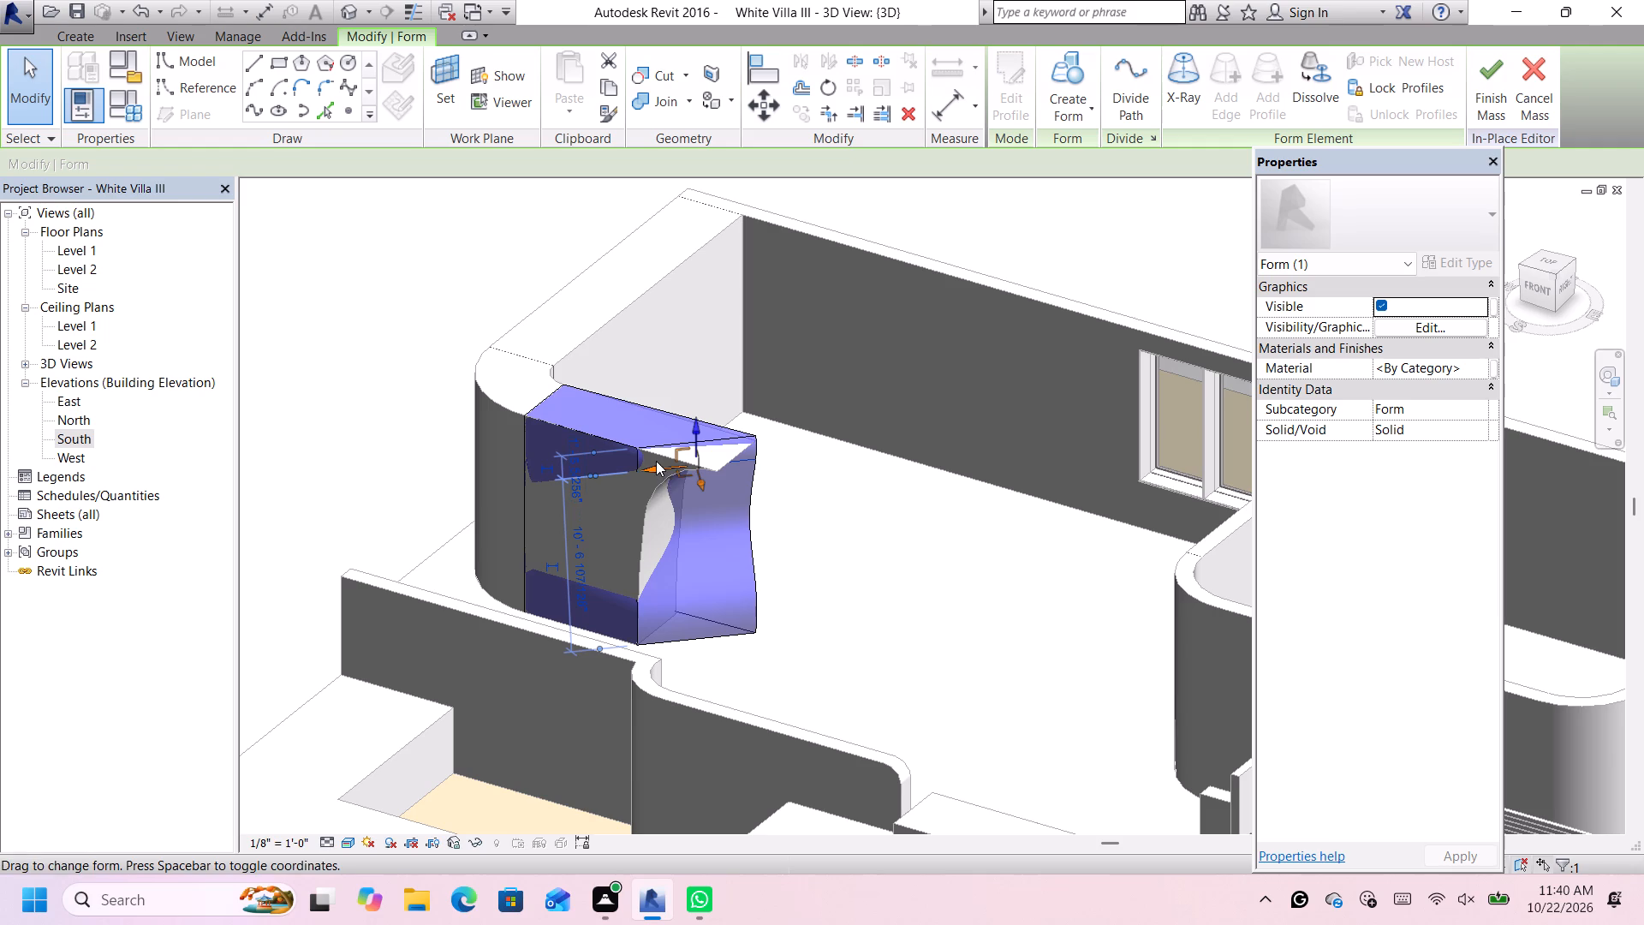
left_click_drag(655, 464, 625, 457)
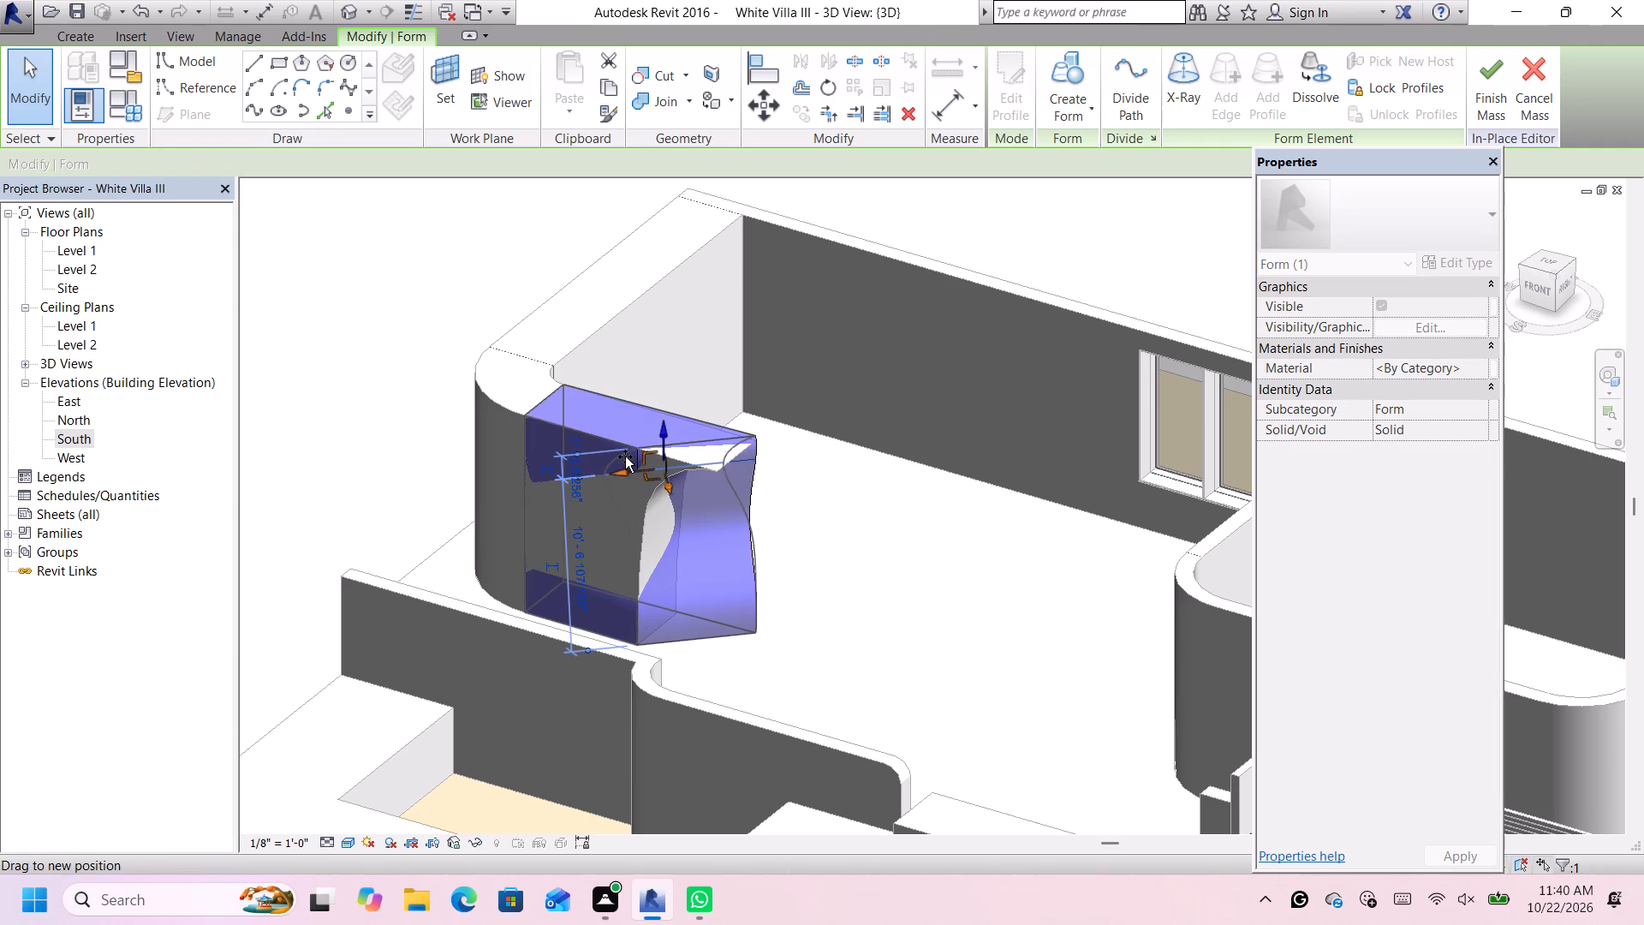
left_click_drag(625, 457, 613, 455)
scroll(643, 502, "up", 4)
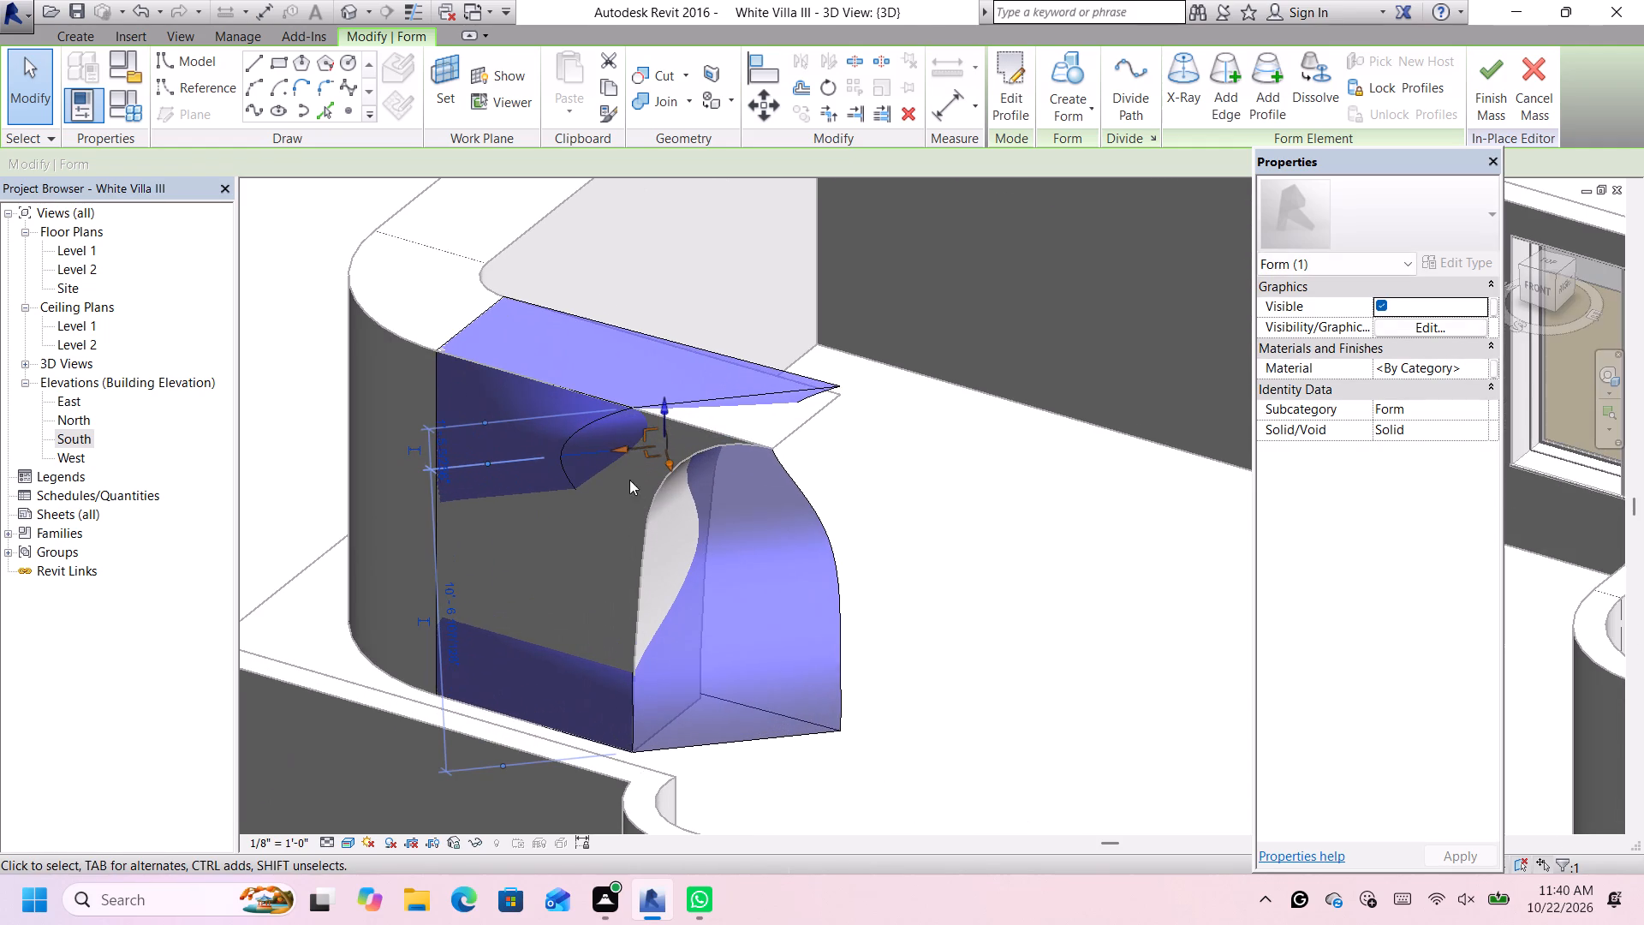
left_click_drag(667, 463, 640, 445)
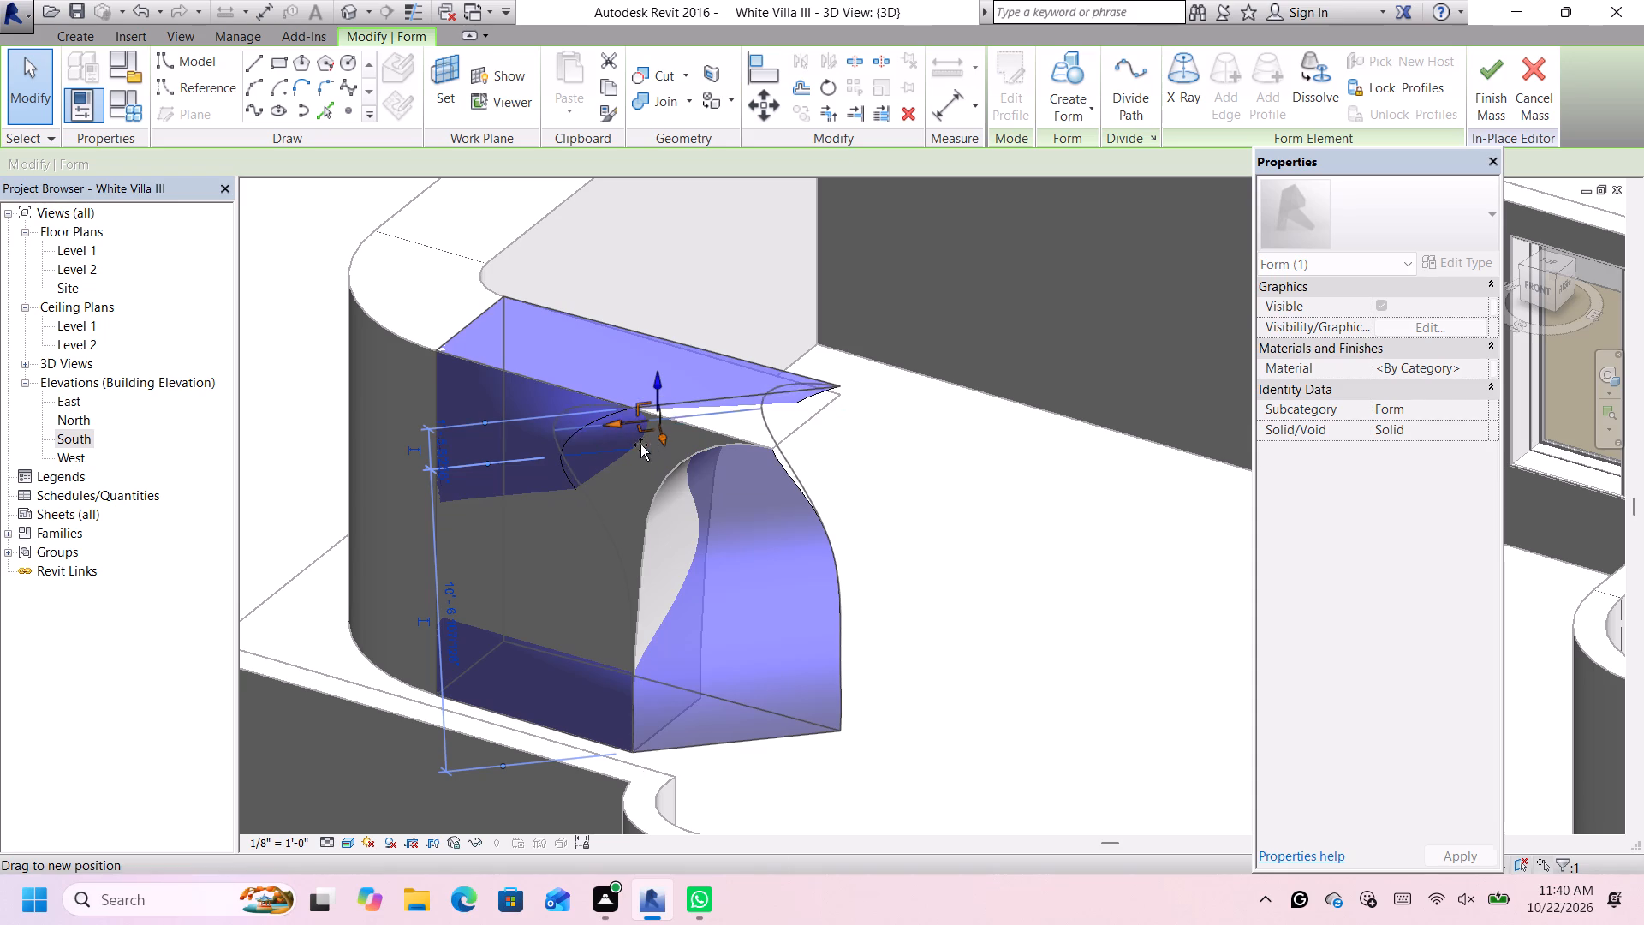
left_click_drag(640, 445, 641, 471)
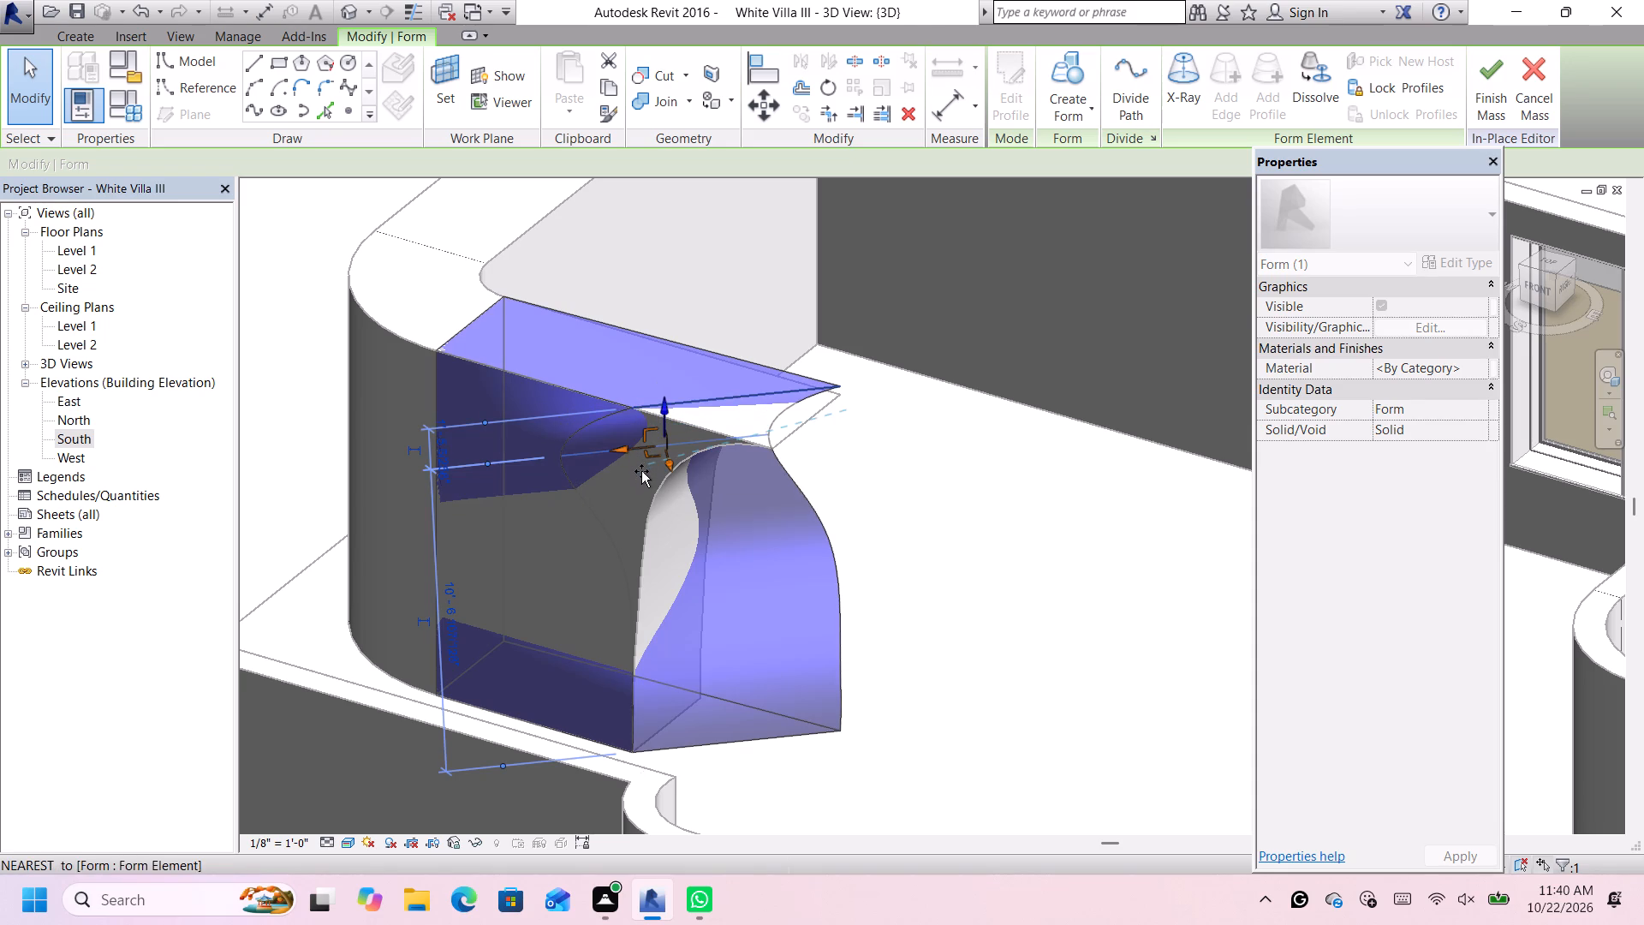
left_click_drag(641, 471, 641, 482)
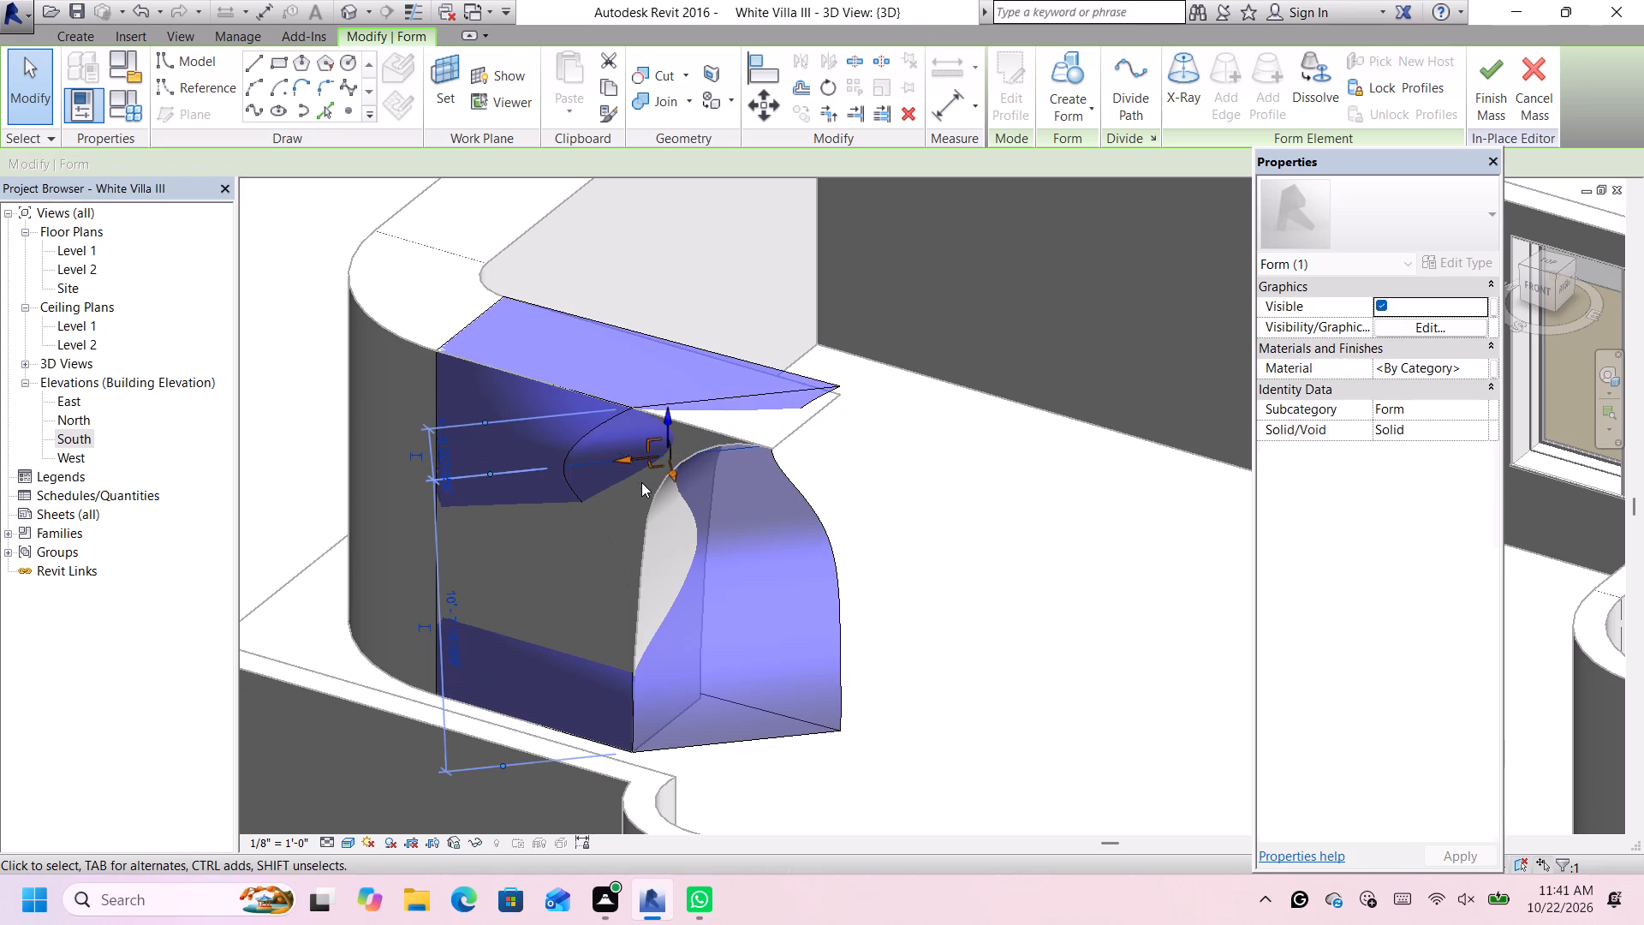
Dismiss the notification card and move the upper profile's front node along the wall toward its free end, behind the wall's front face.
scroll(654, 495, "up", 2)
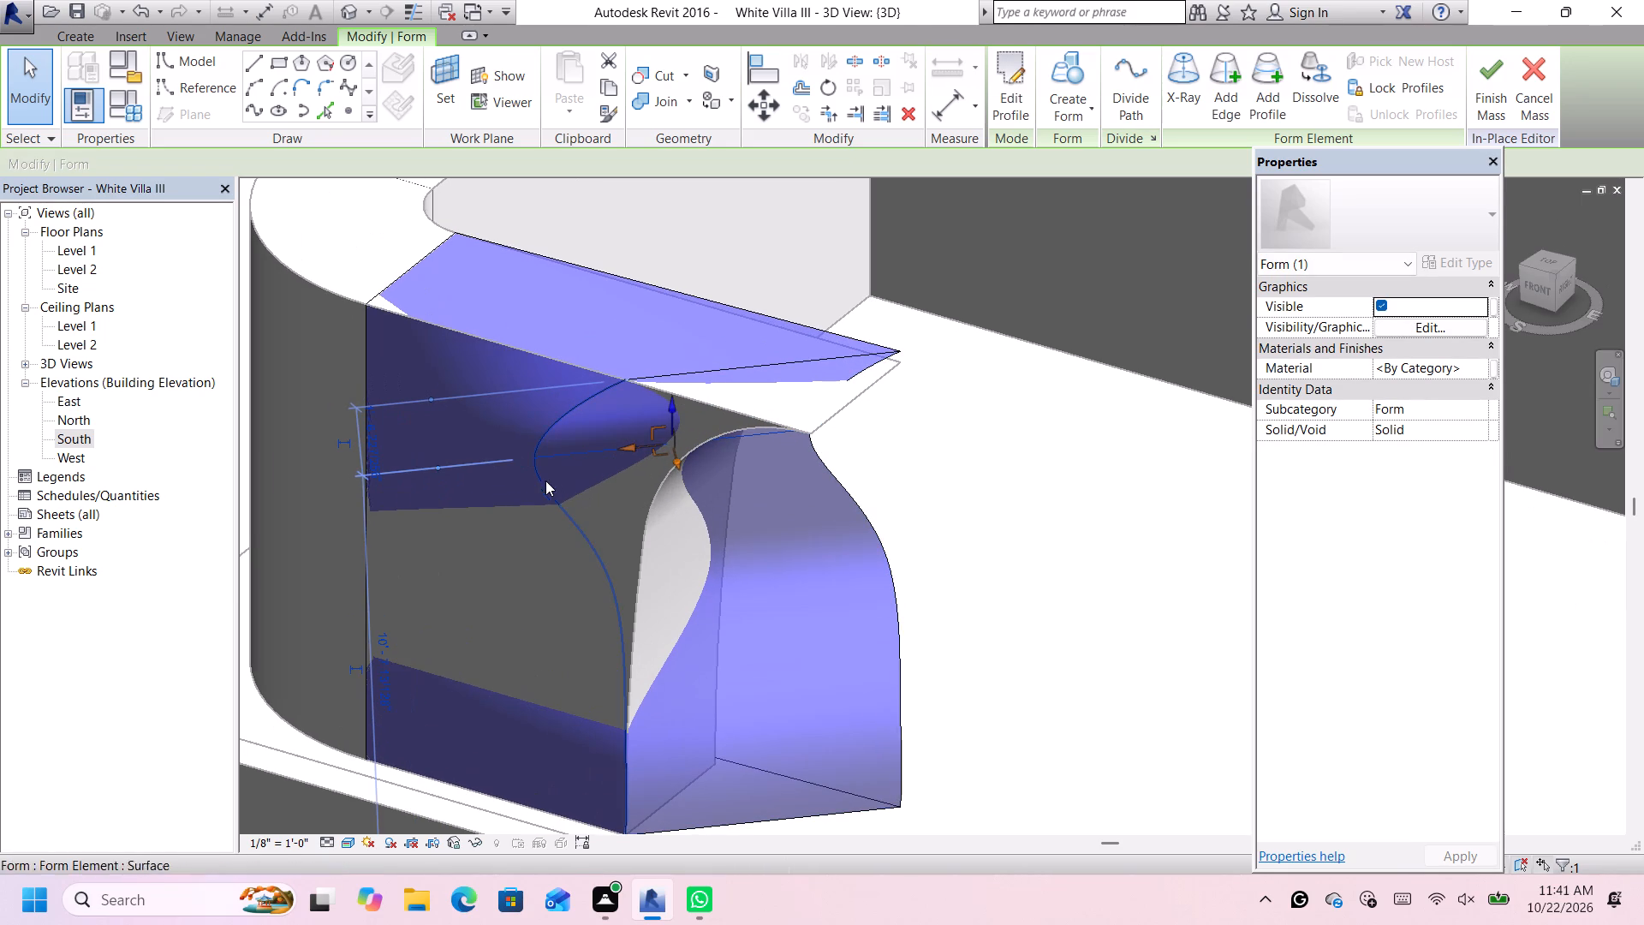
scroll(571, 530, "down", 5)
scroll(603, 557, "up", 1)
middle_click_drag(606, 557, 720, 549)
scroll(720, 552, "up", 1)
left_click(703, 568)
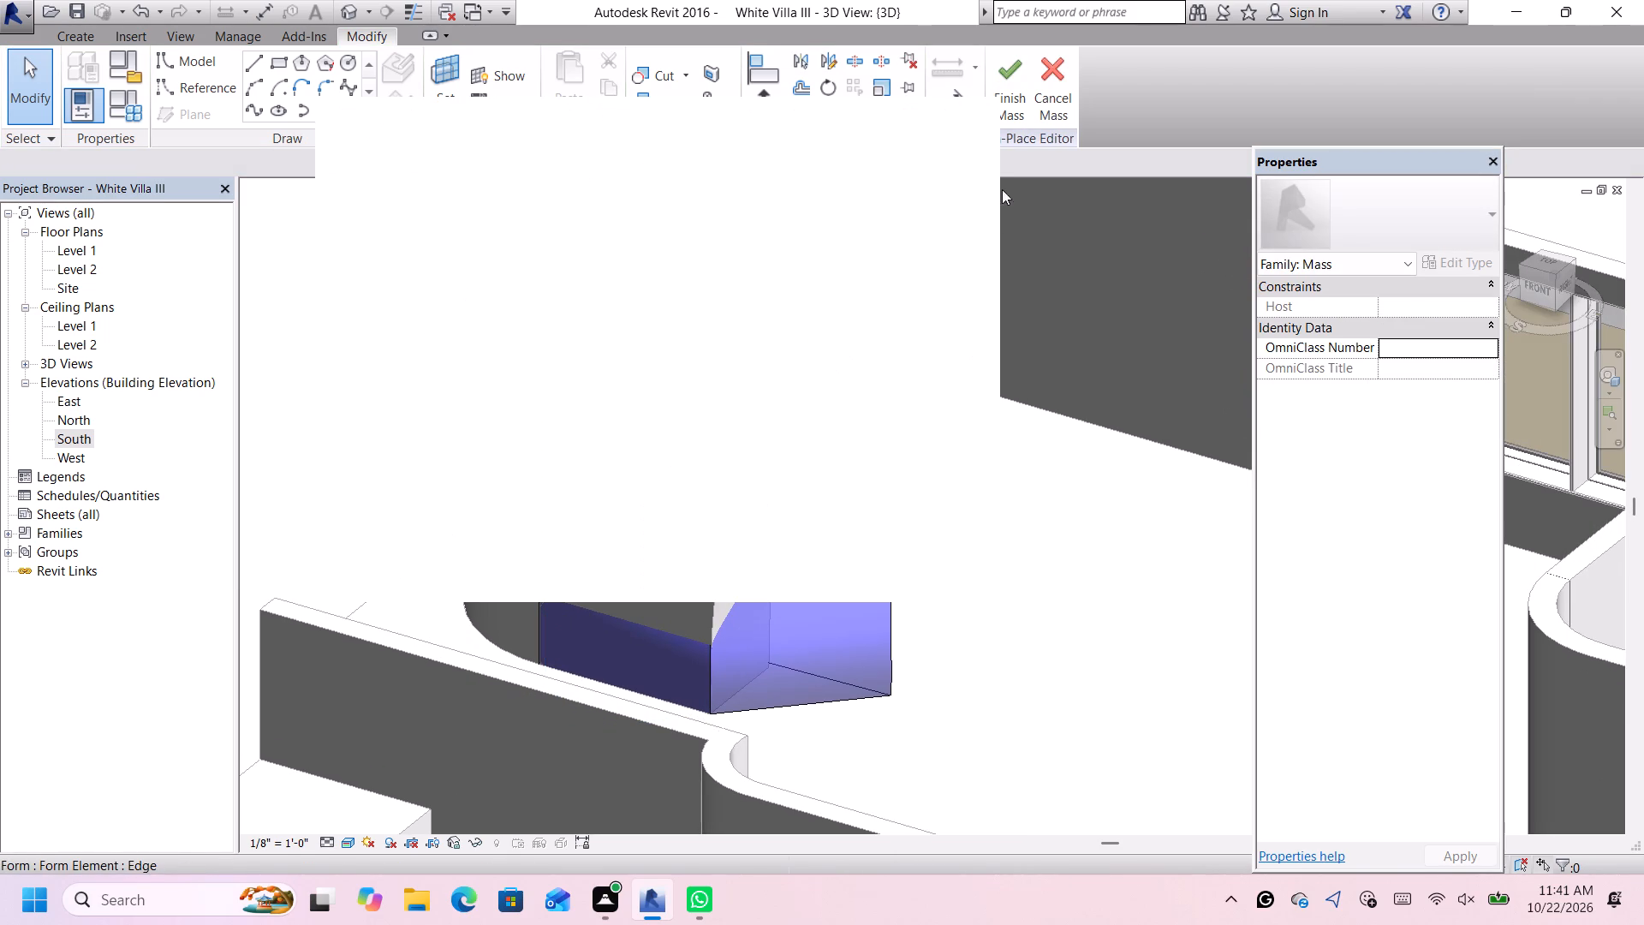
left_click(956, 127)
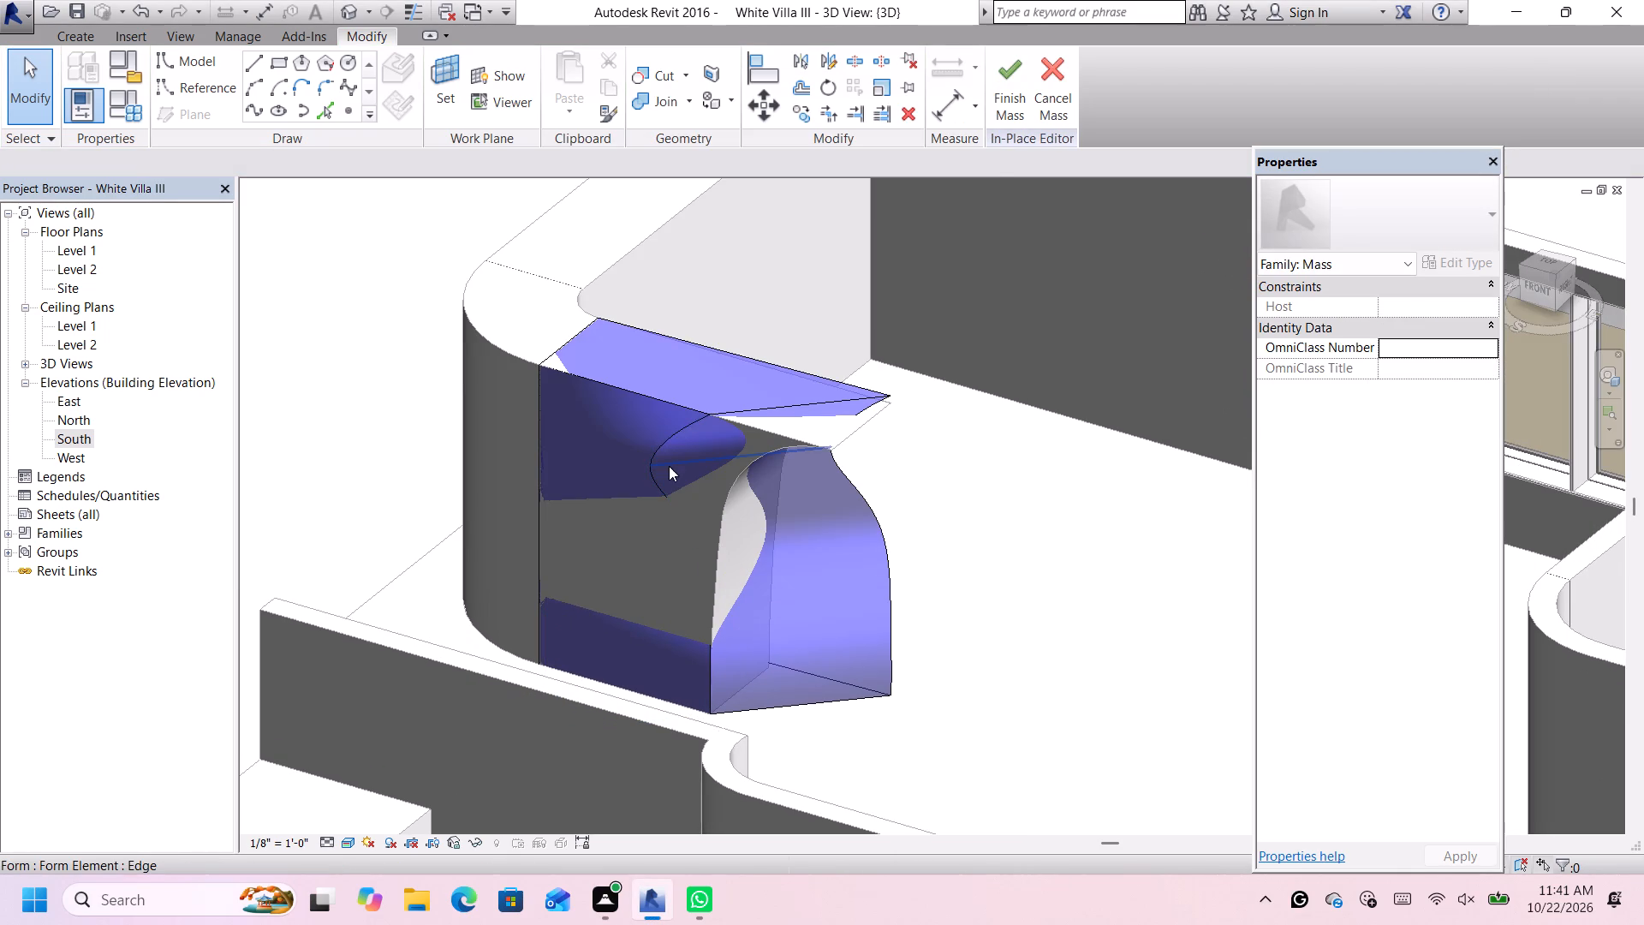
left_click(655, 462)
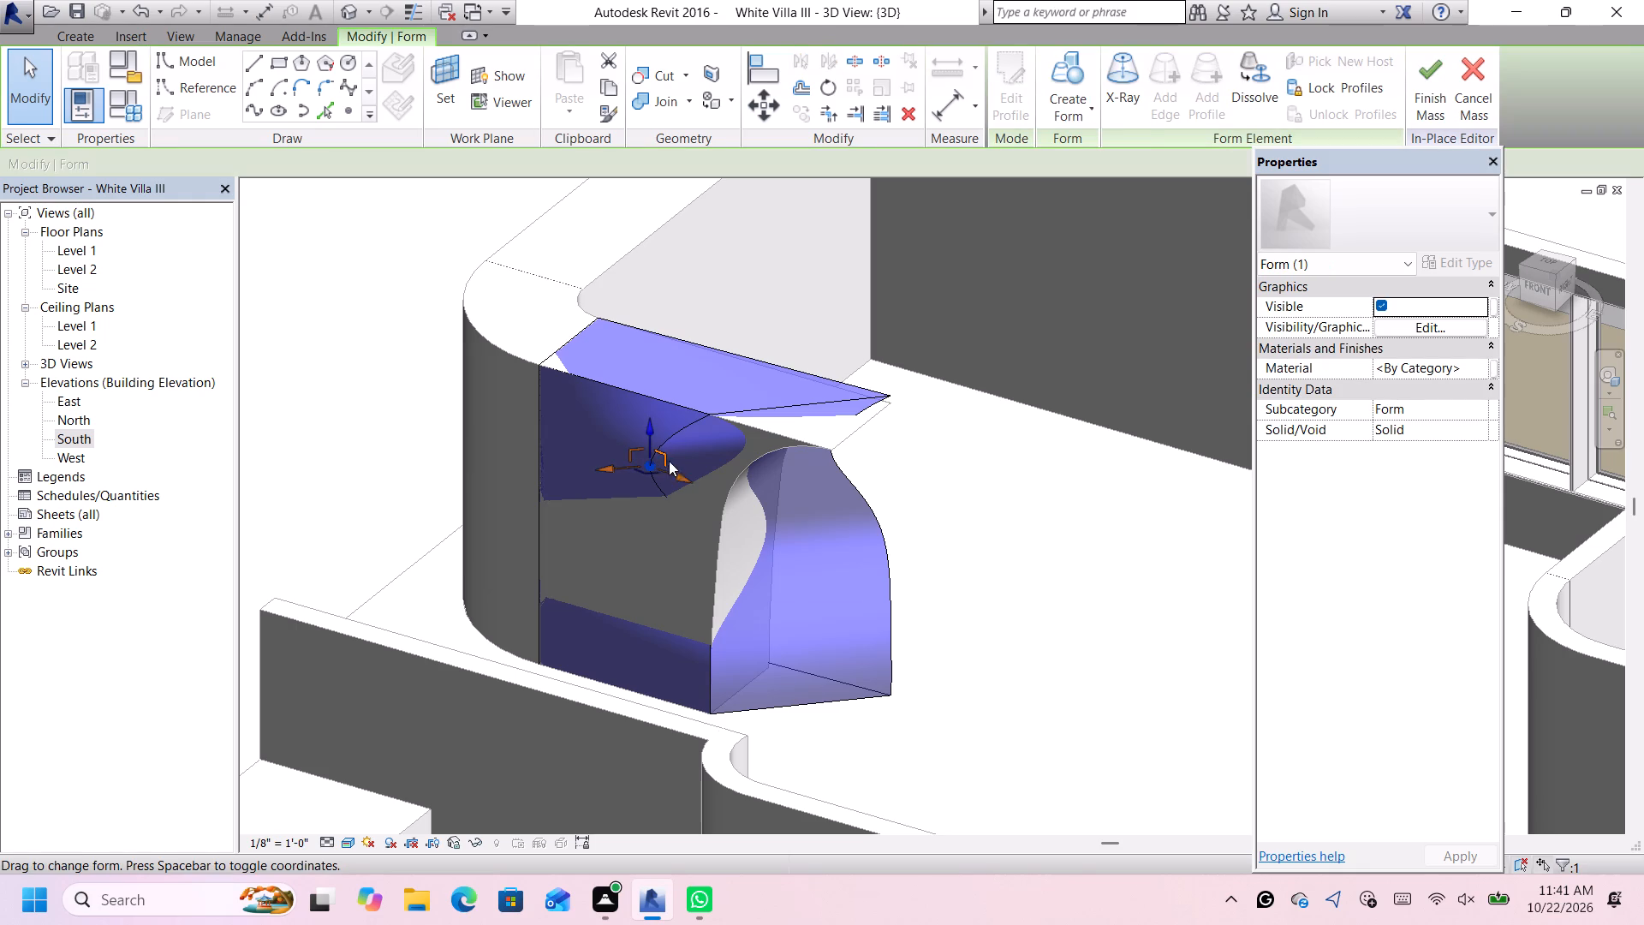
left_click_drag(607, 468, 644, 466)
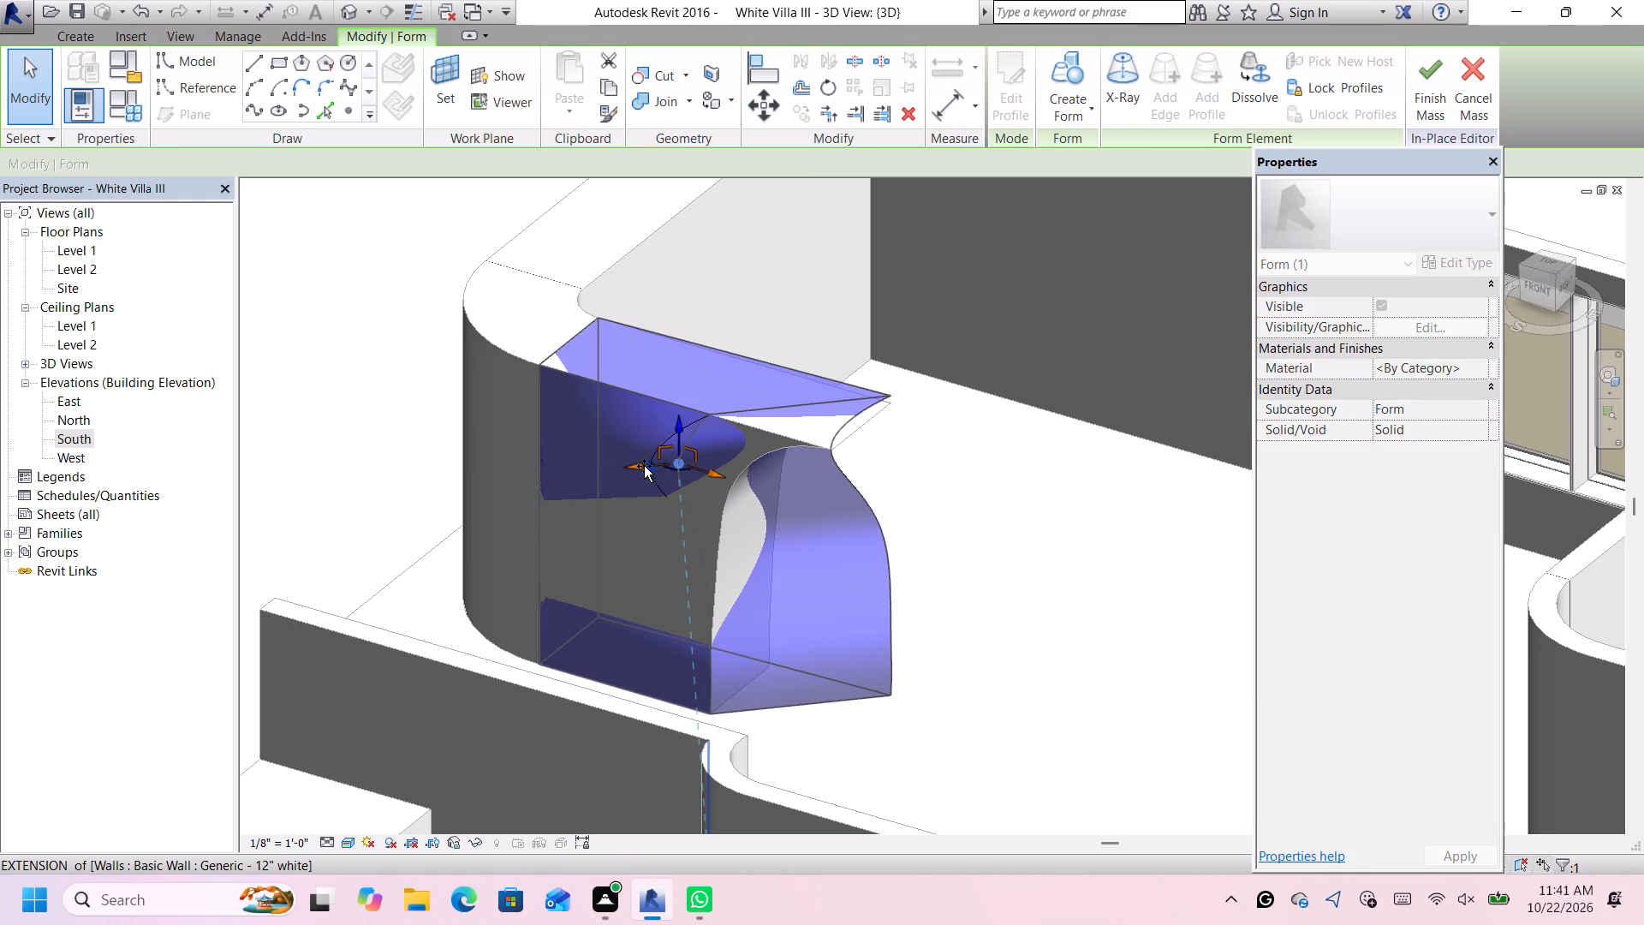
left_click_drag(644, 466, 646, 466)
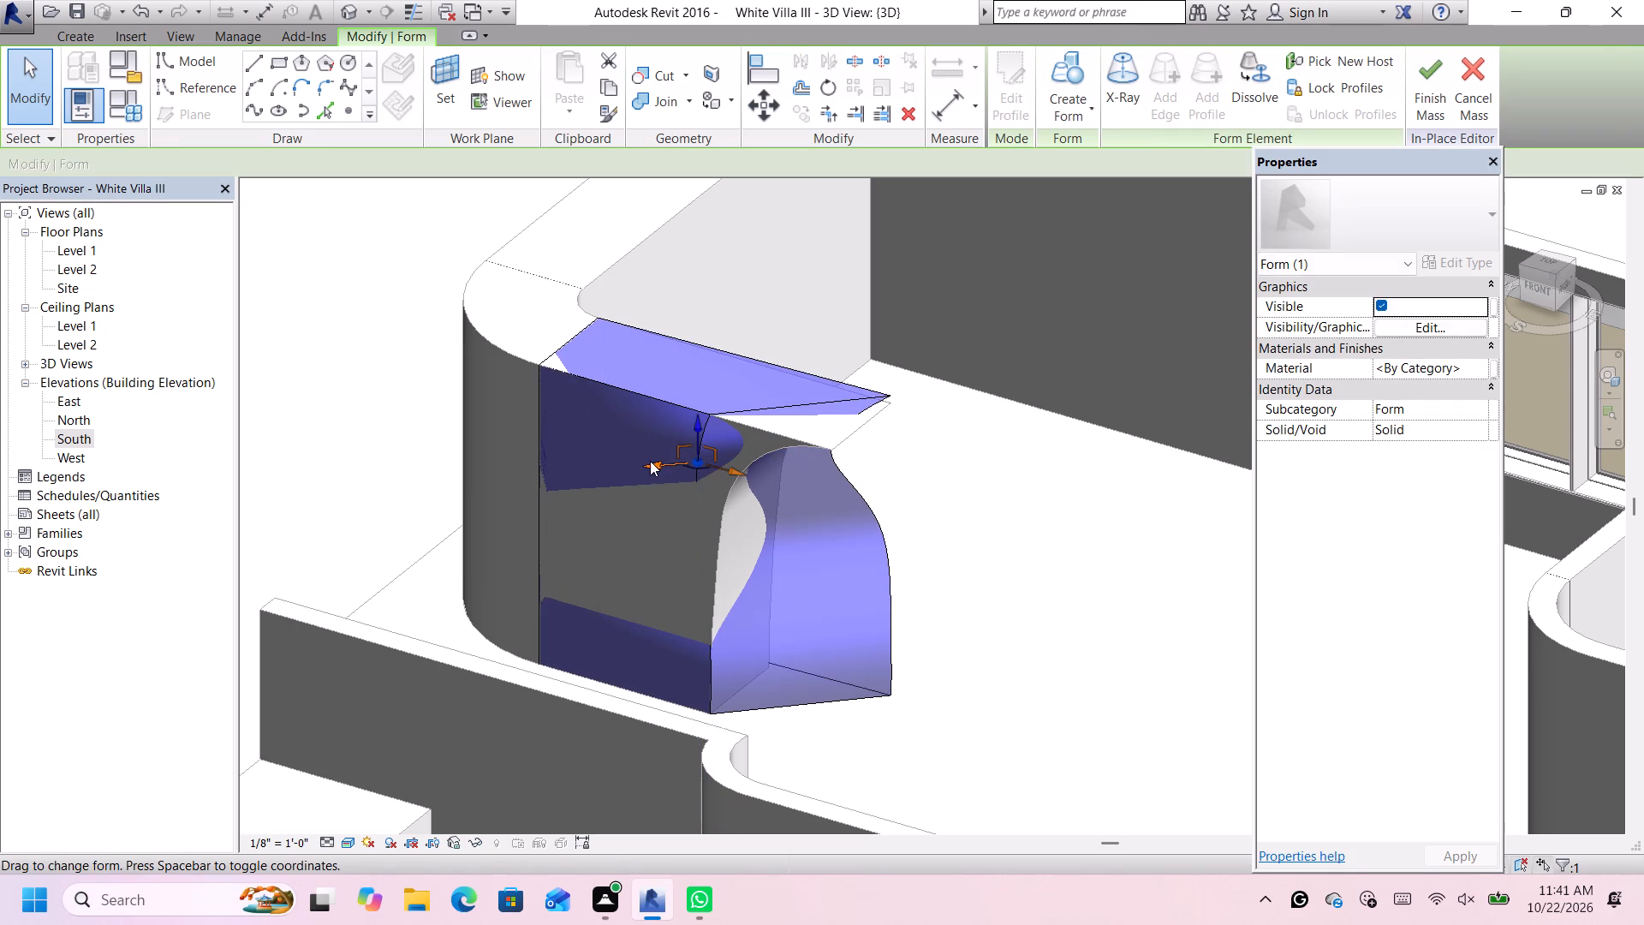
left_click_drag(650, 461, 697, 447)
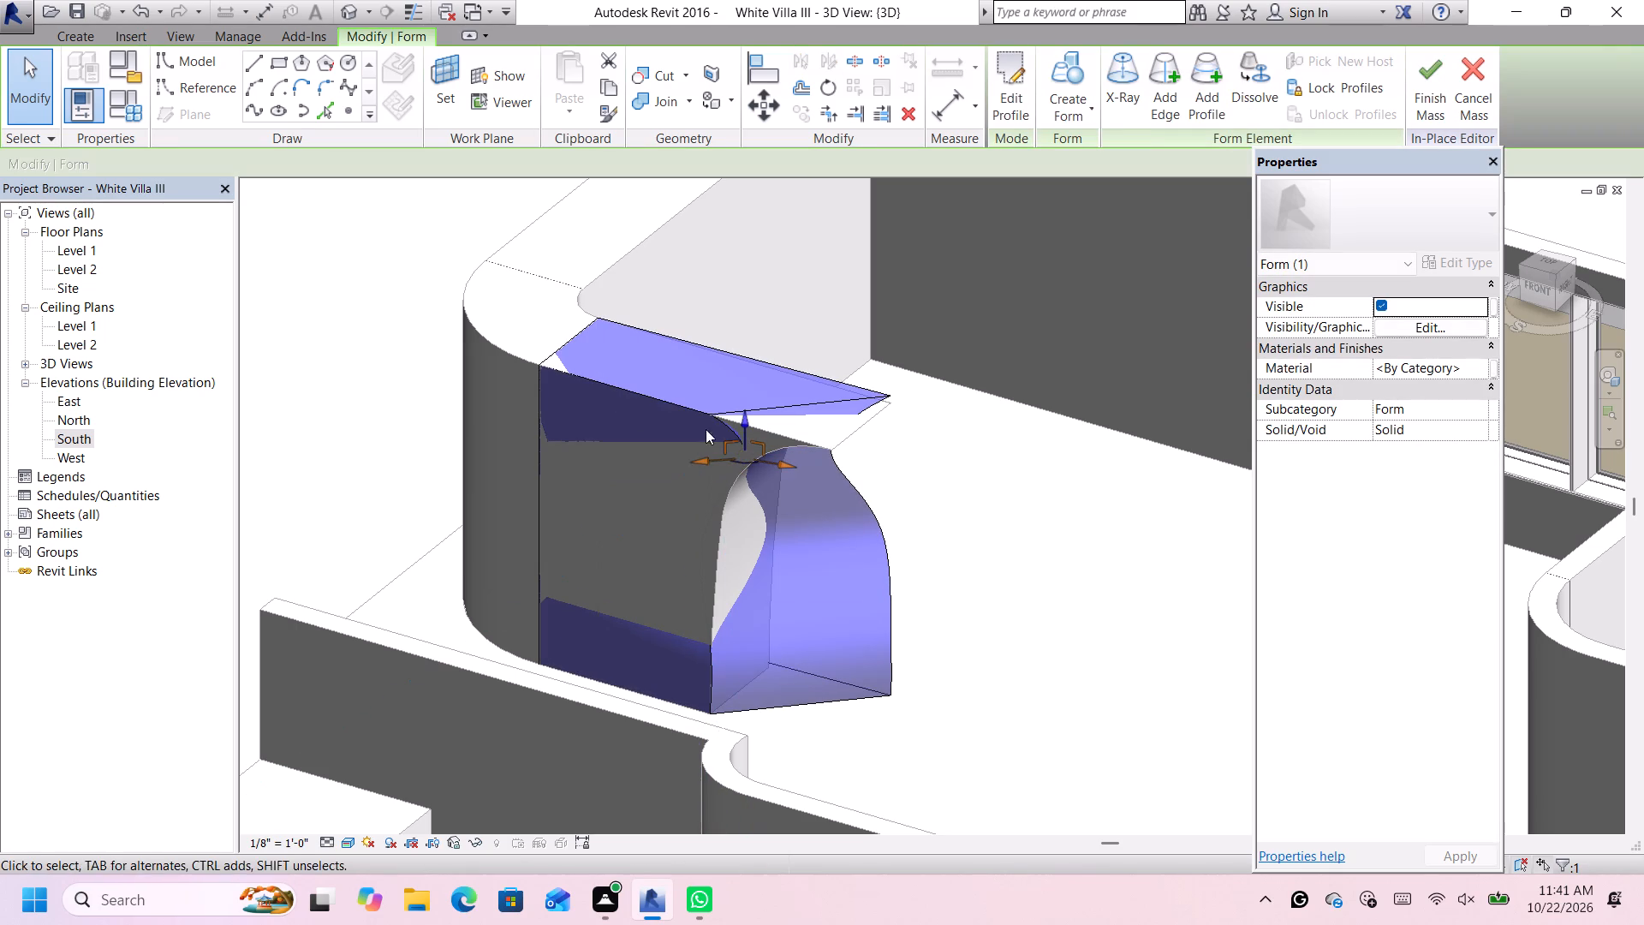
left_click_drag(696, 459, 715, 451)
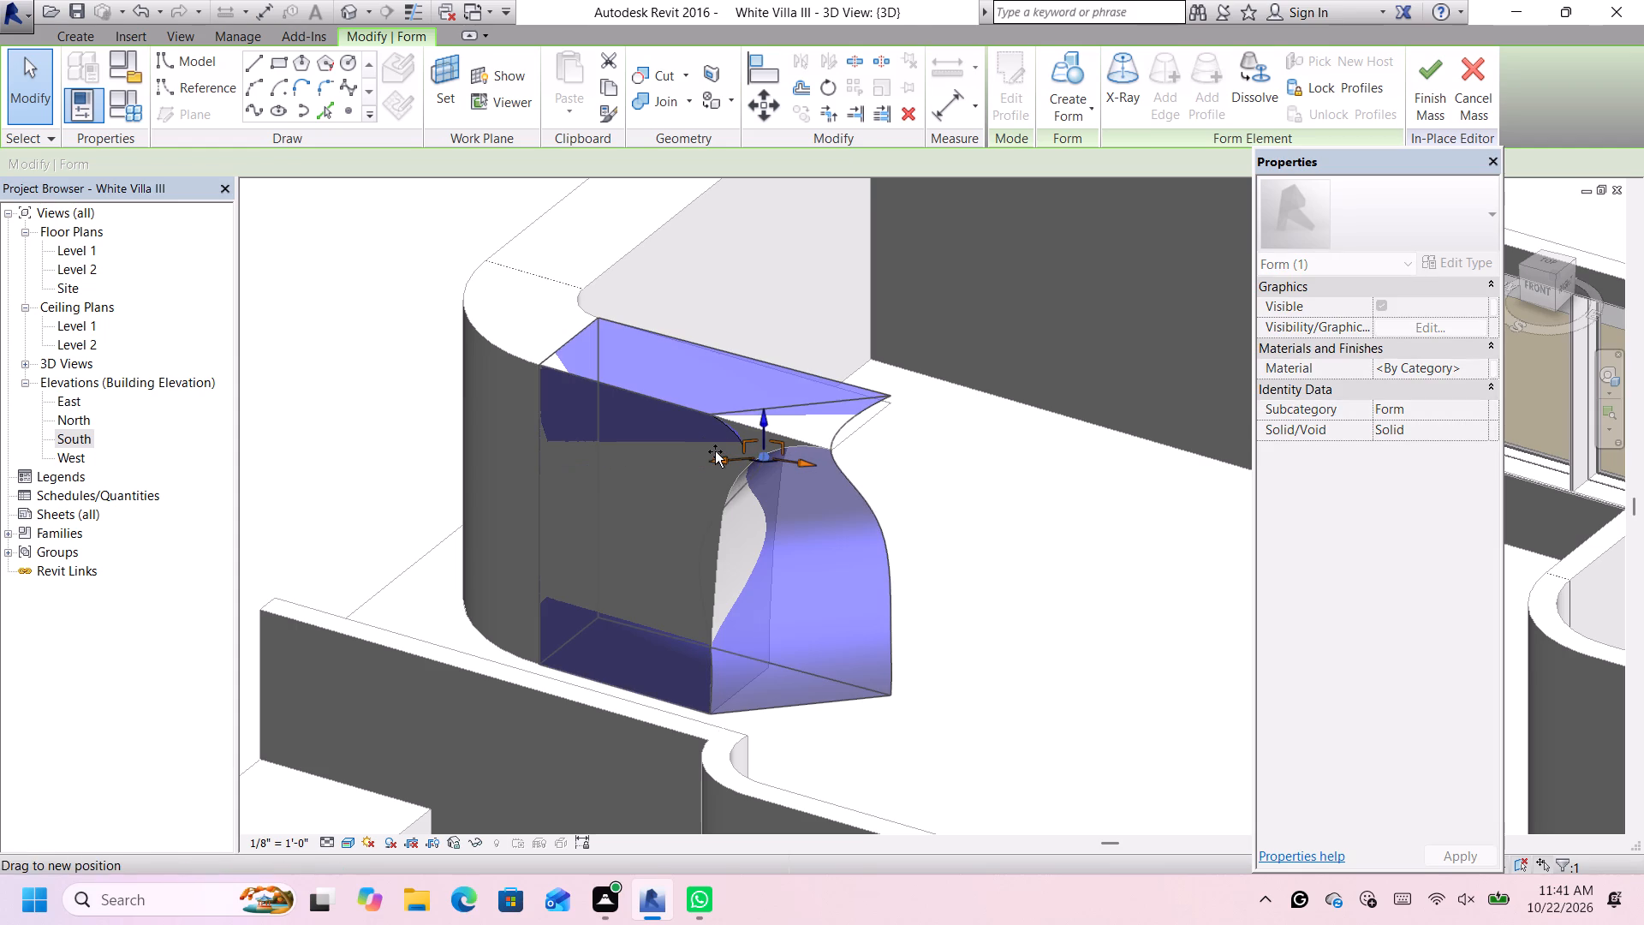
left_click_drag(715, 451, 717, 451)
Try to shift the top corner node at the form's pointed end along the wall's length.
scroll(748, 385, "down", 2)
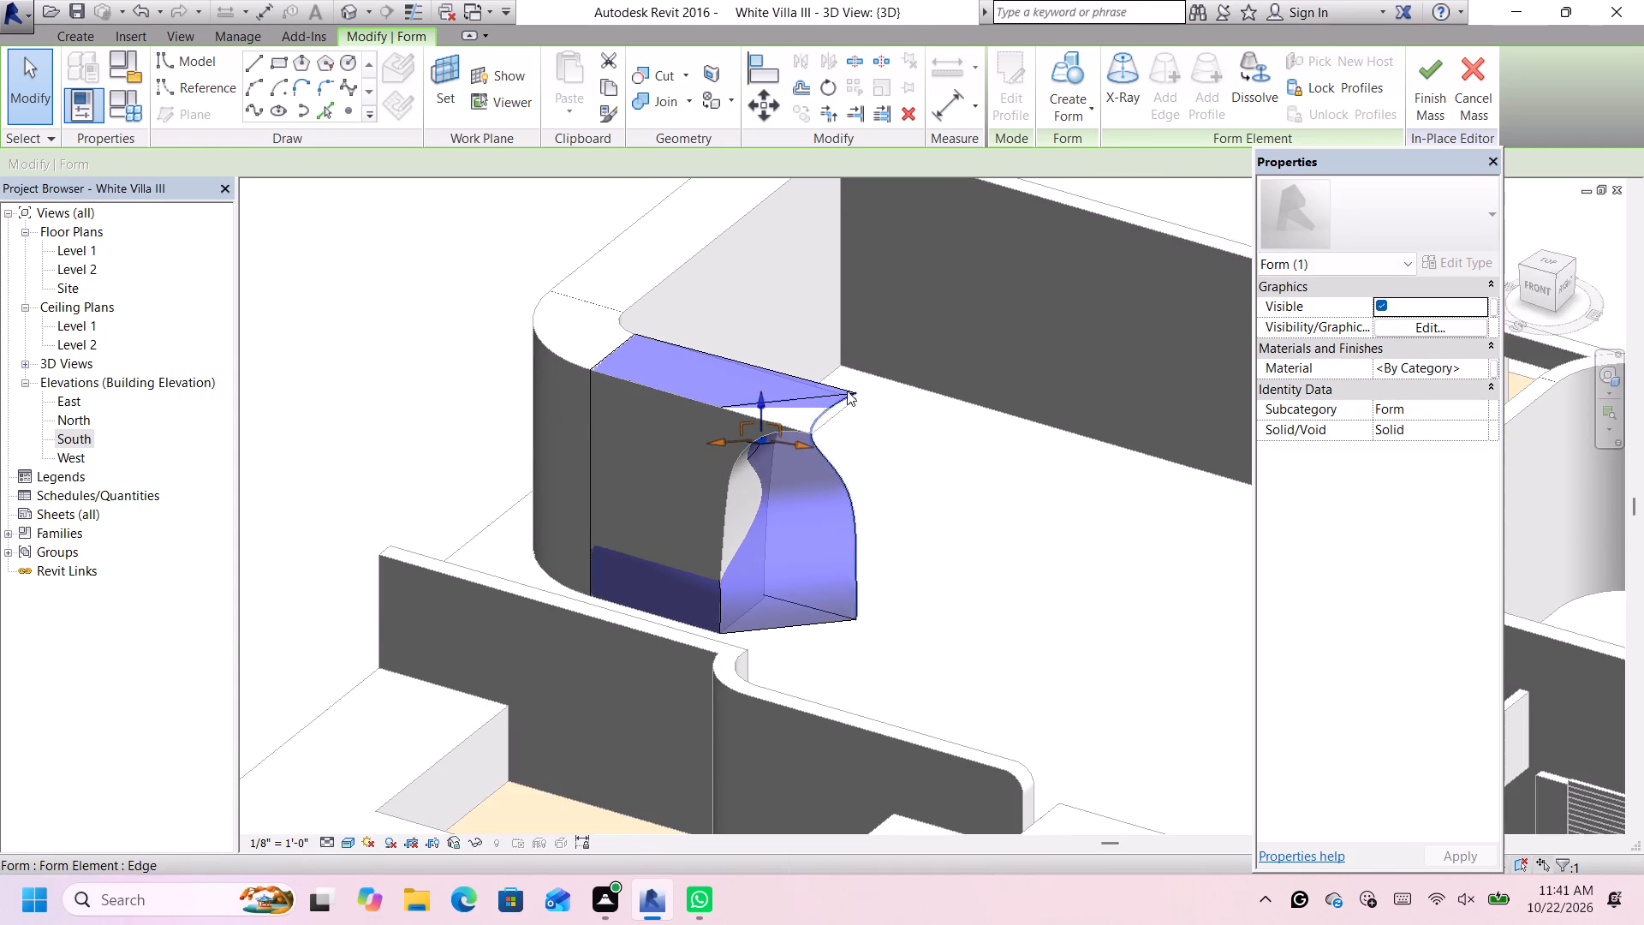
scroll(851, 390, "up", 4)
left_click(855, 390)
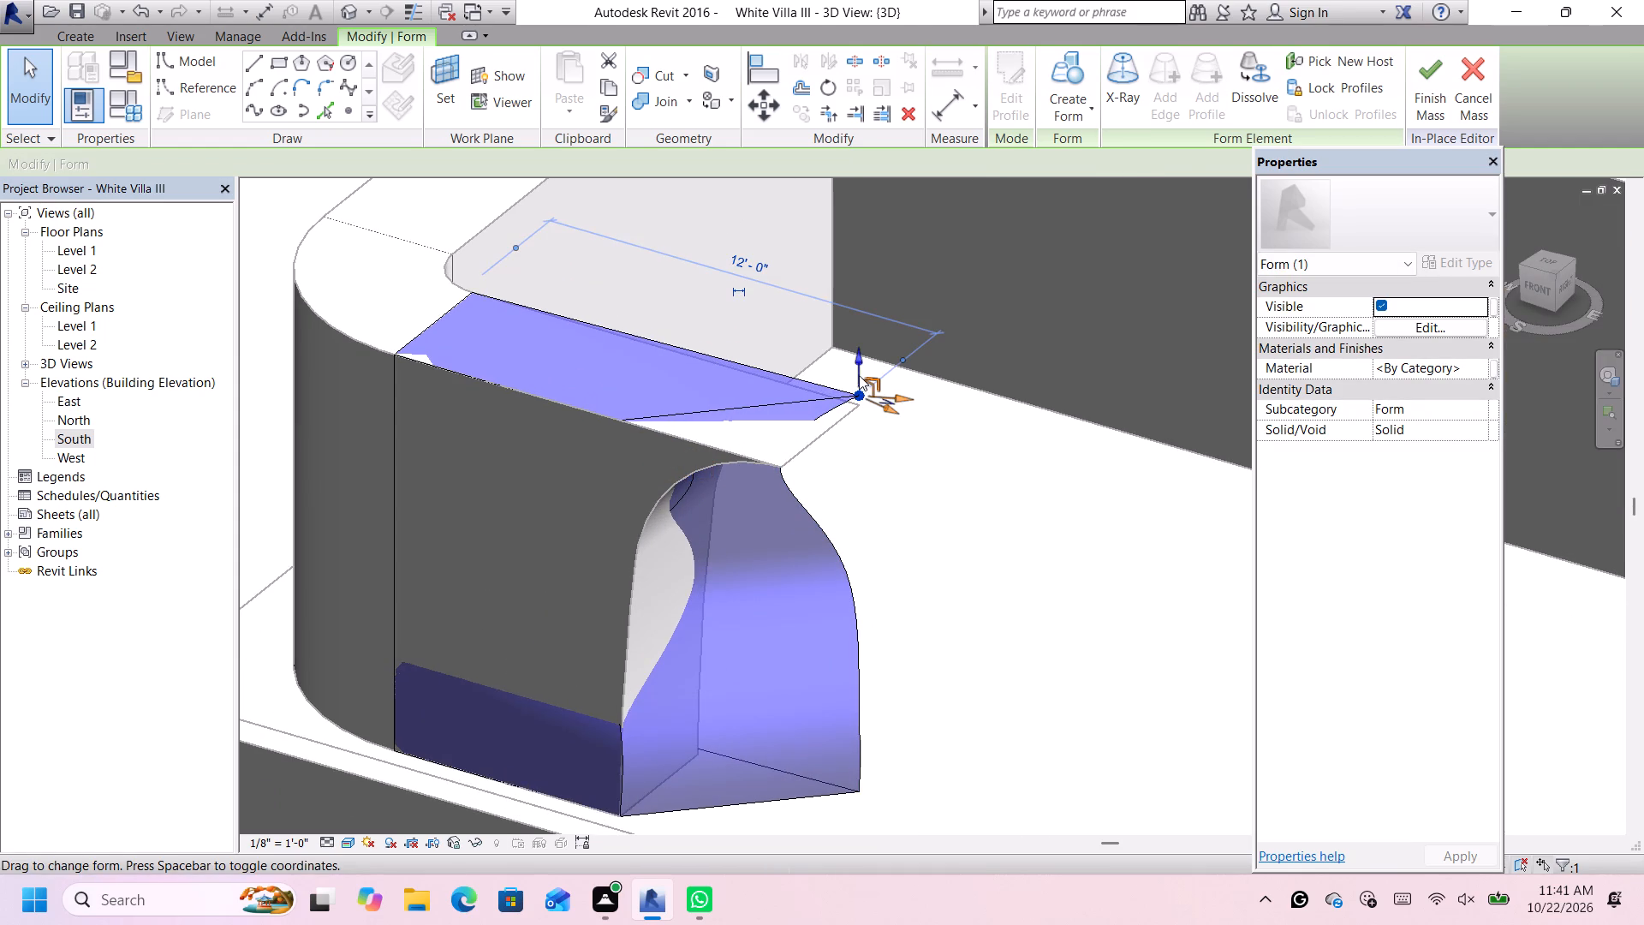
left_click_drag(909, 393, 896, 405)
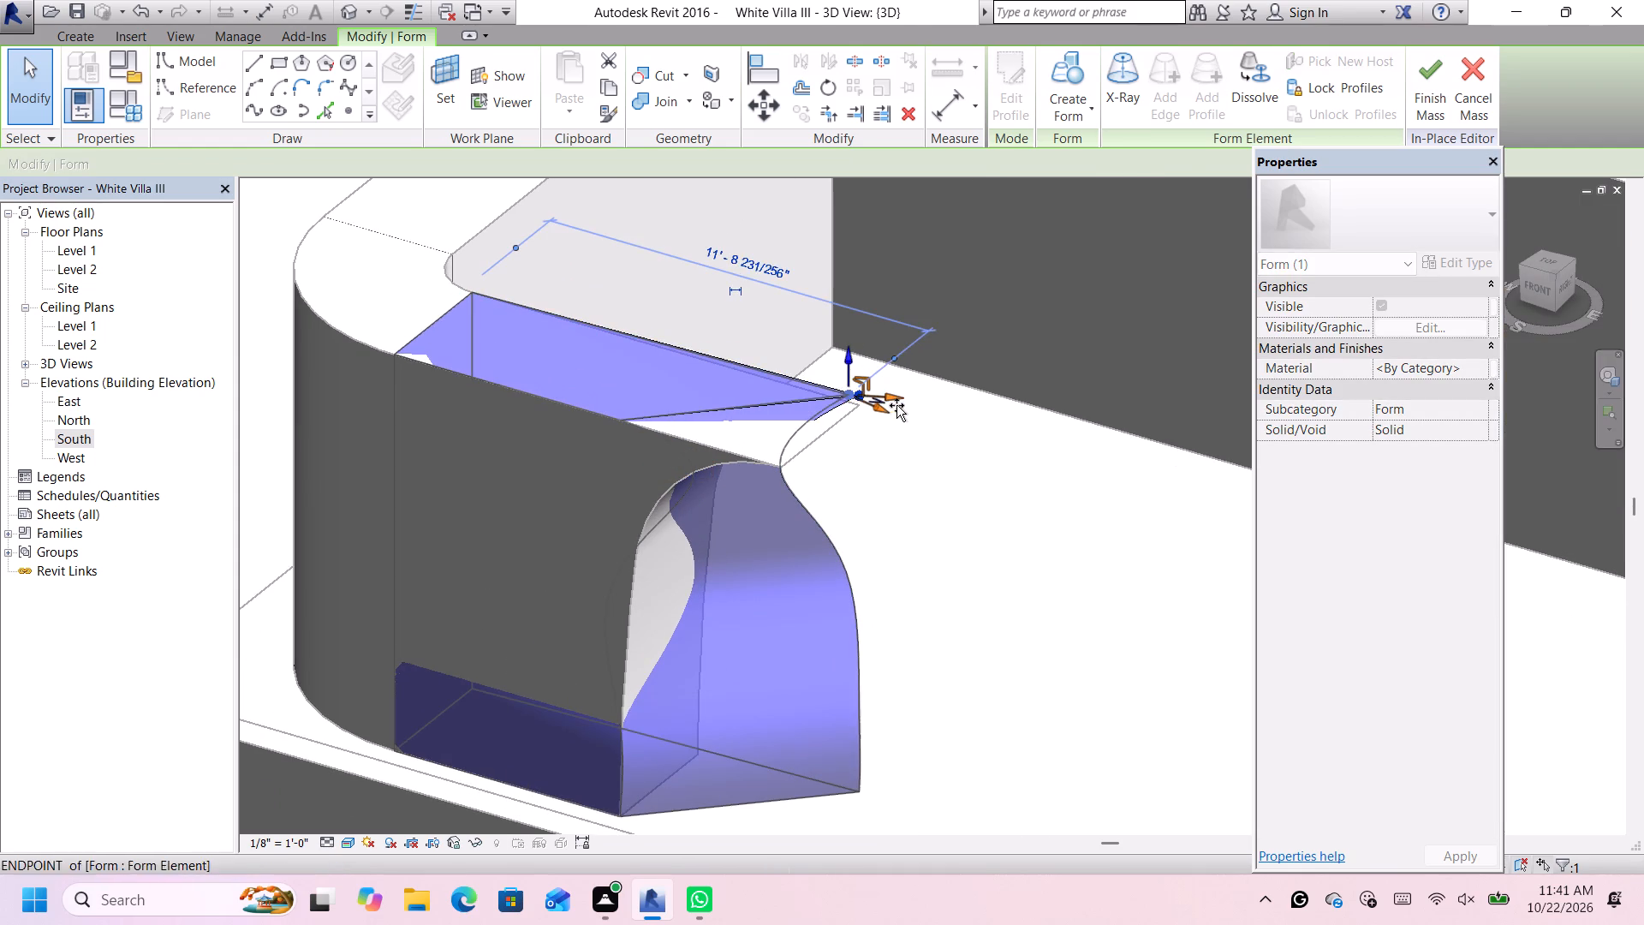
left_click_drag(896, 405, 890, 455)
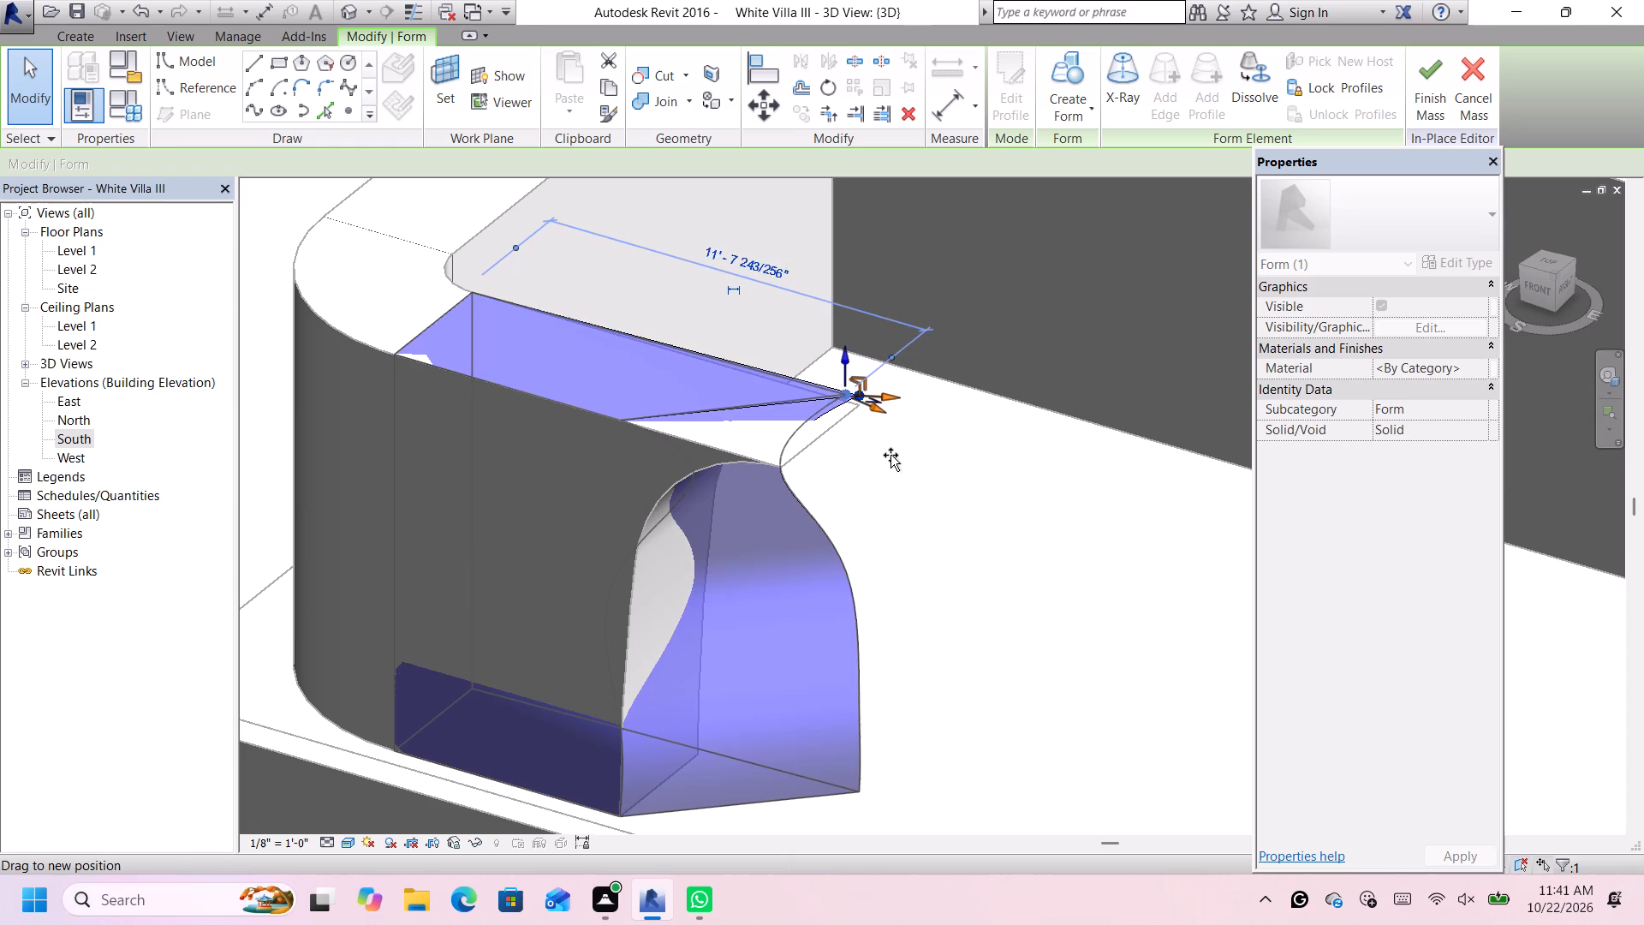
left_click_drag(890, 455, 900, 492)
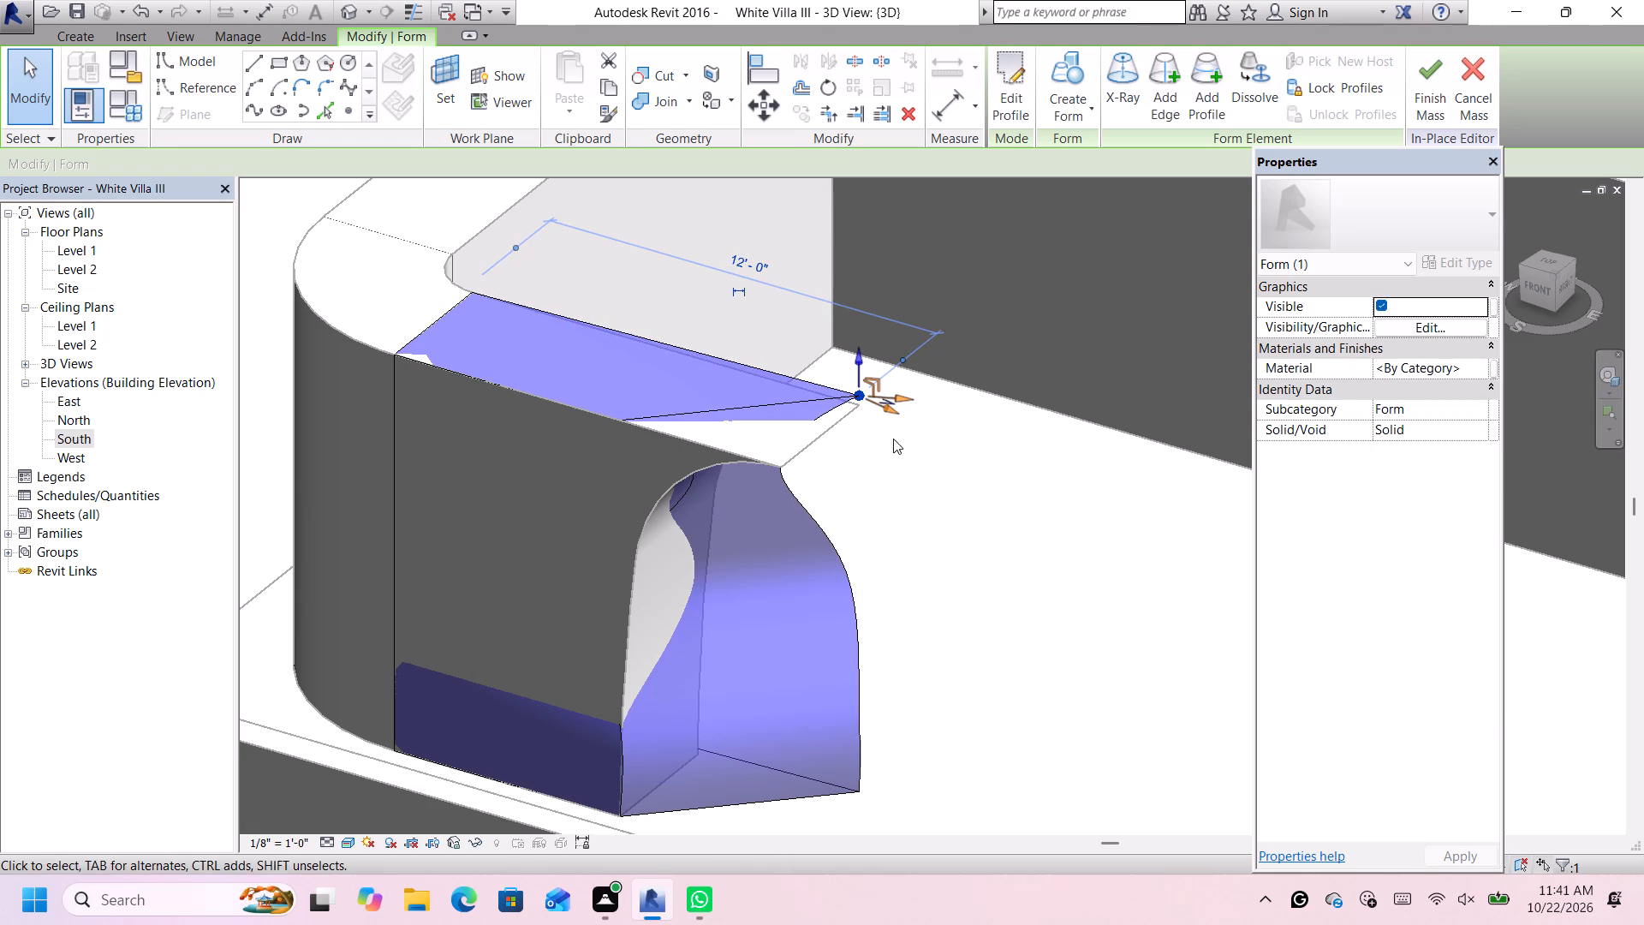
Move the top node at the form's pointed end horizontally outward toward the wall's free end corner.
scroll(873, 415, "up", 4)
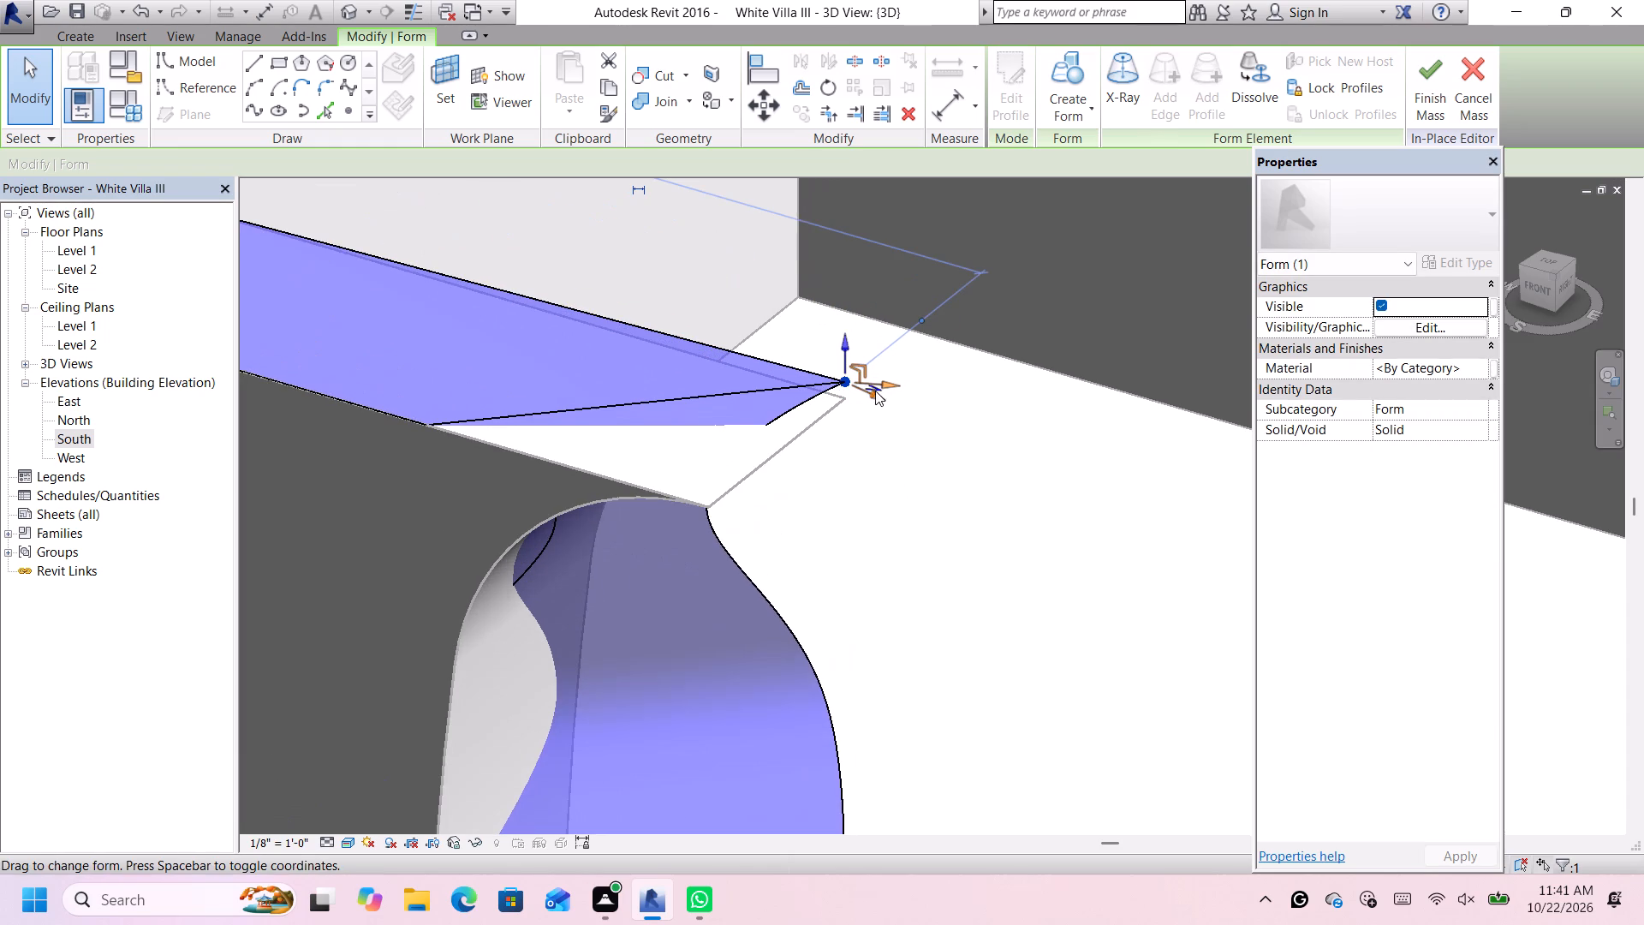
left_click_drag(873, 392, 886, 411)
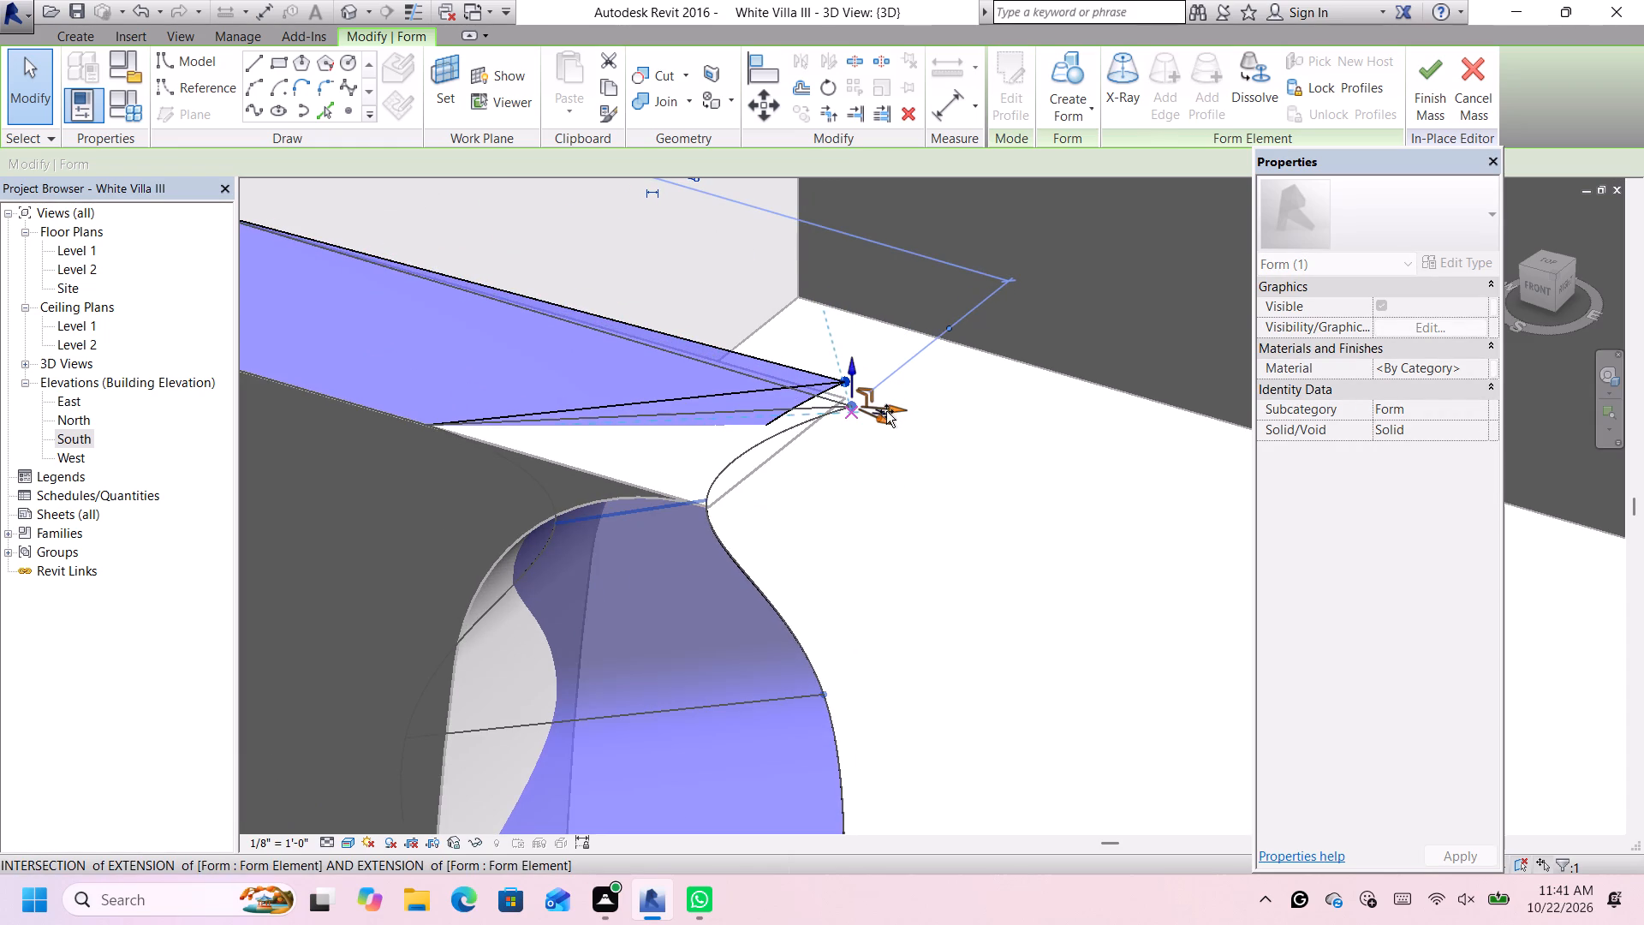
left_click_drag(886, 411, 843, 403)
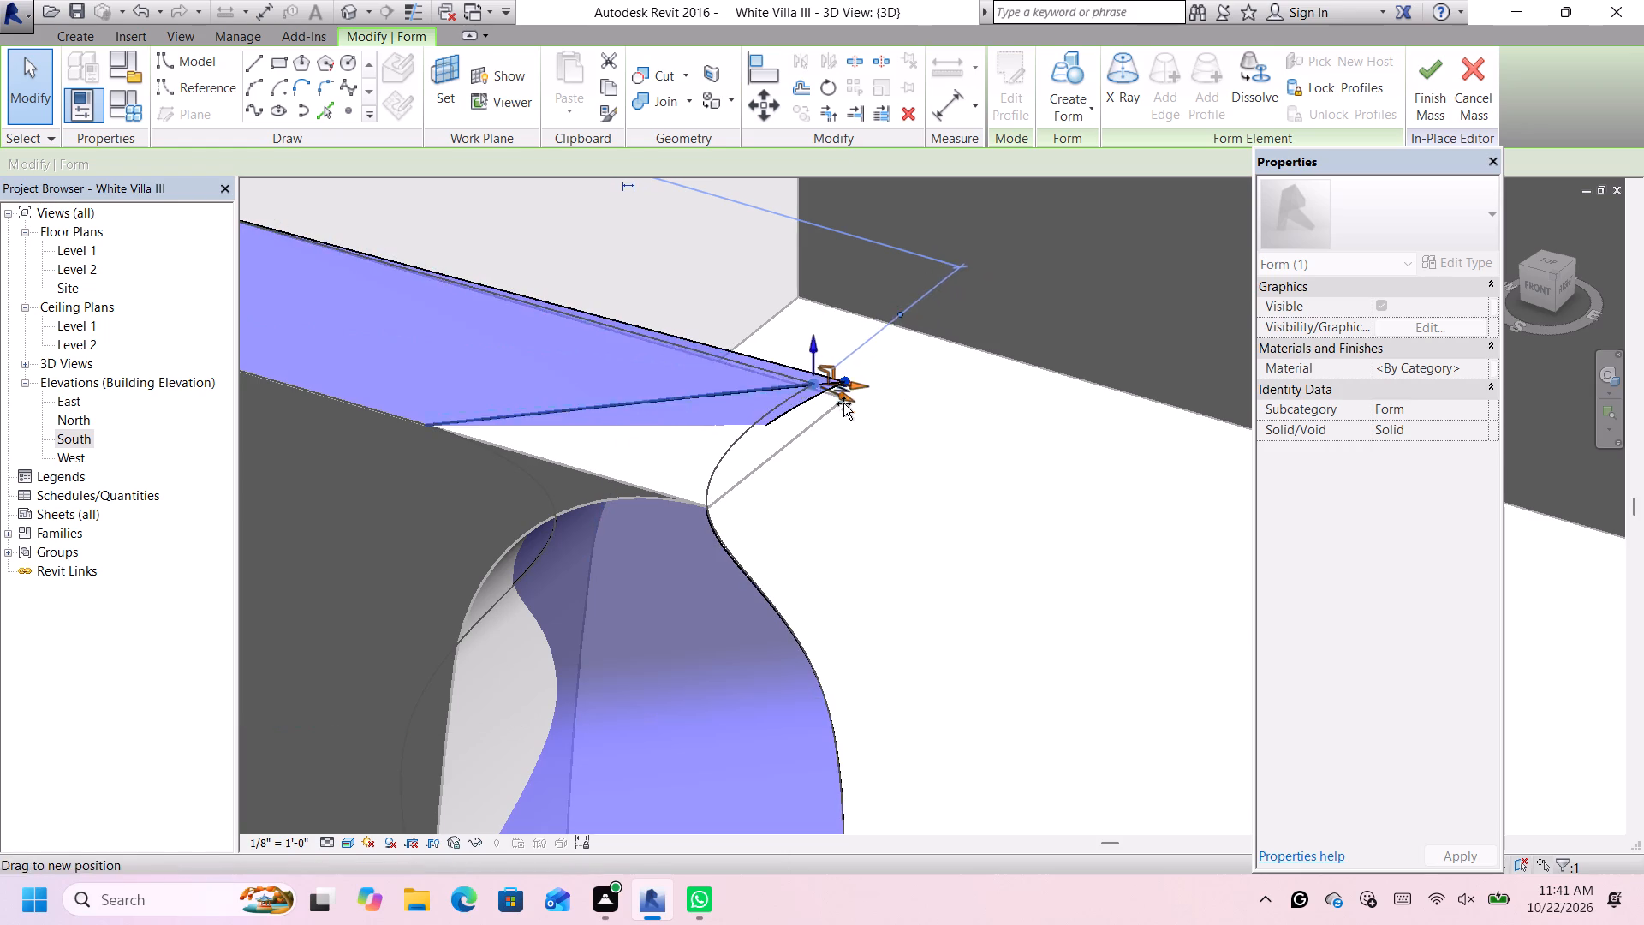
left_click_drag(843, 403, 866, 409)
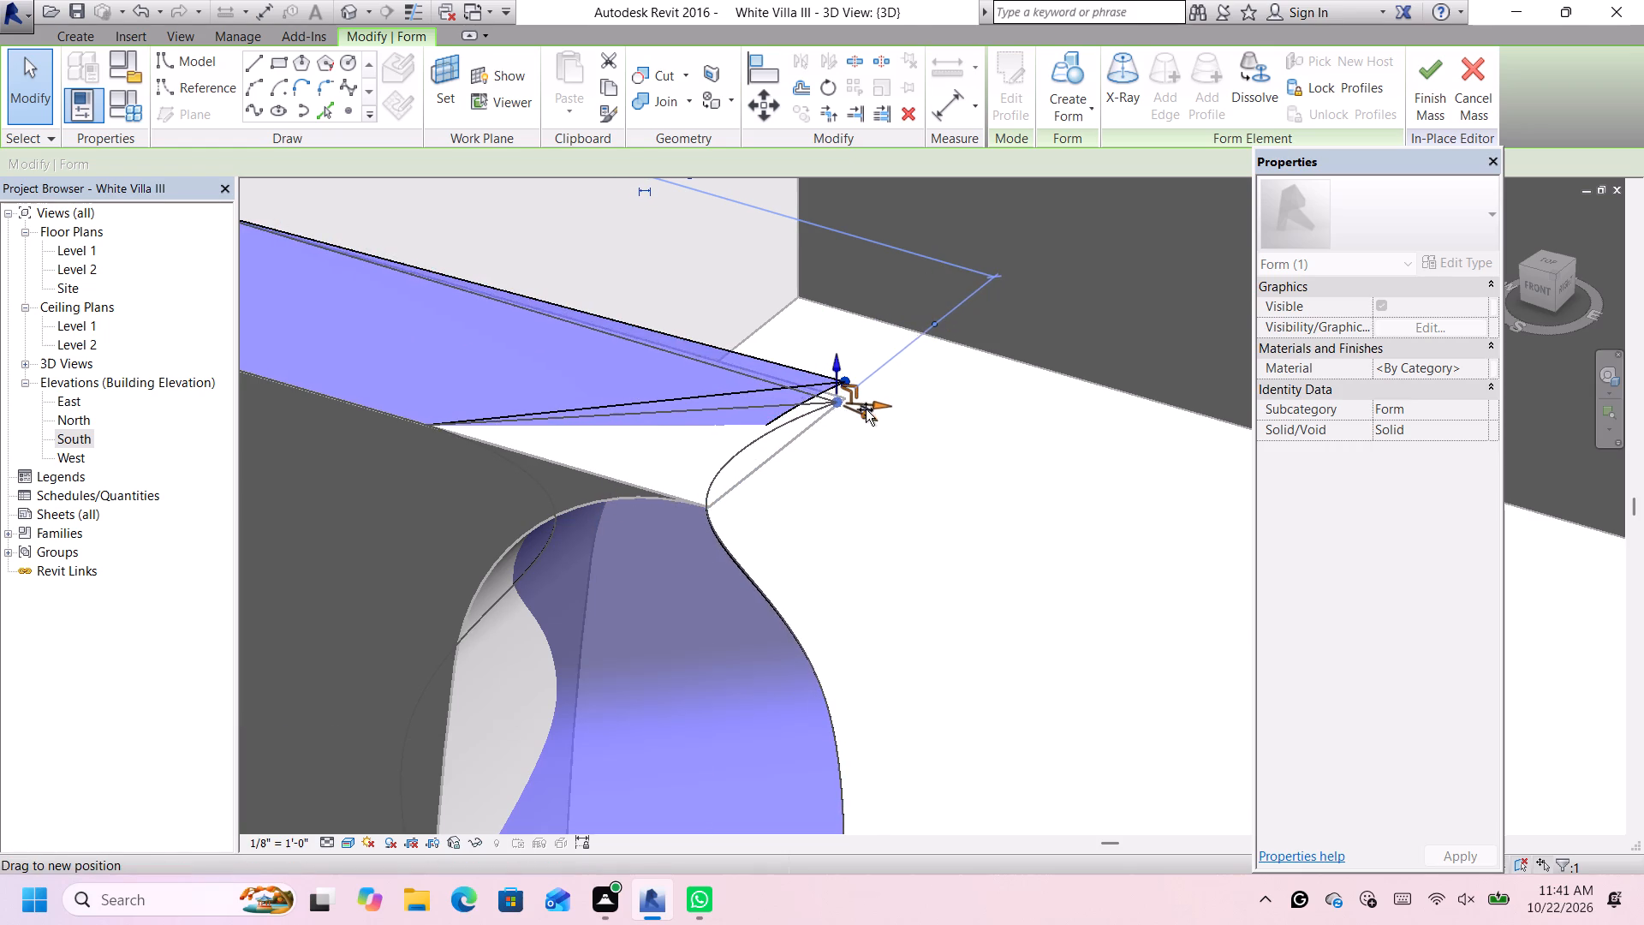
left_click_drag(866, 409, 888, 419)
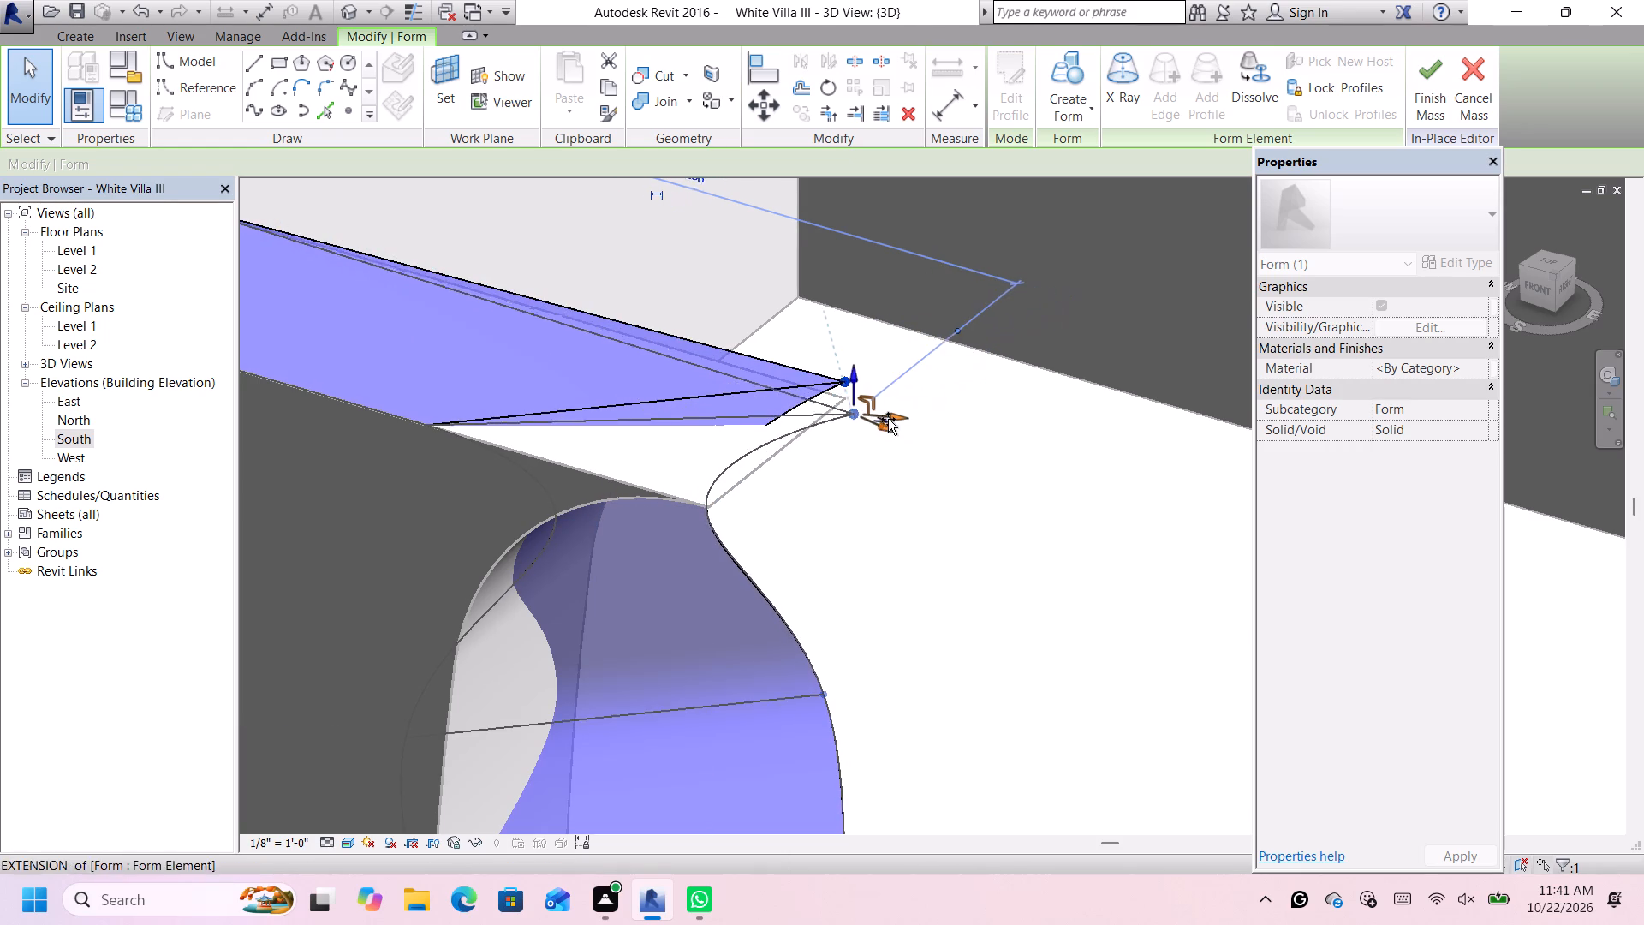
left_click_drag(888, 419, 893, 394)
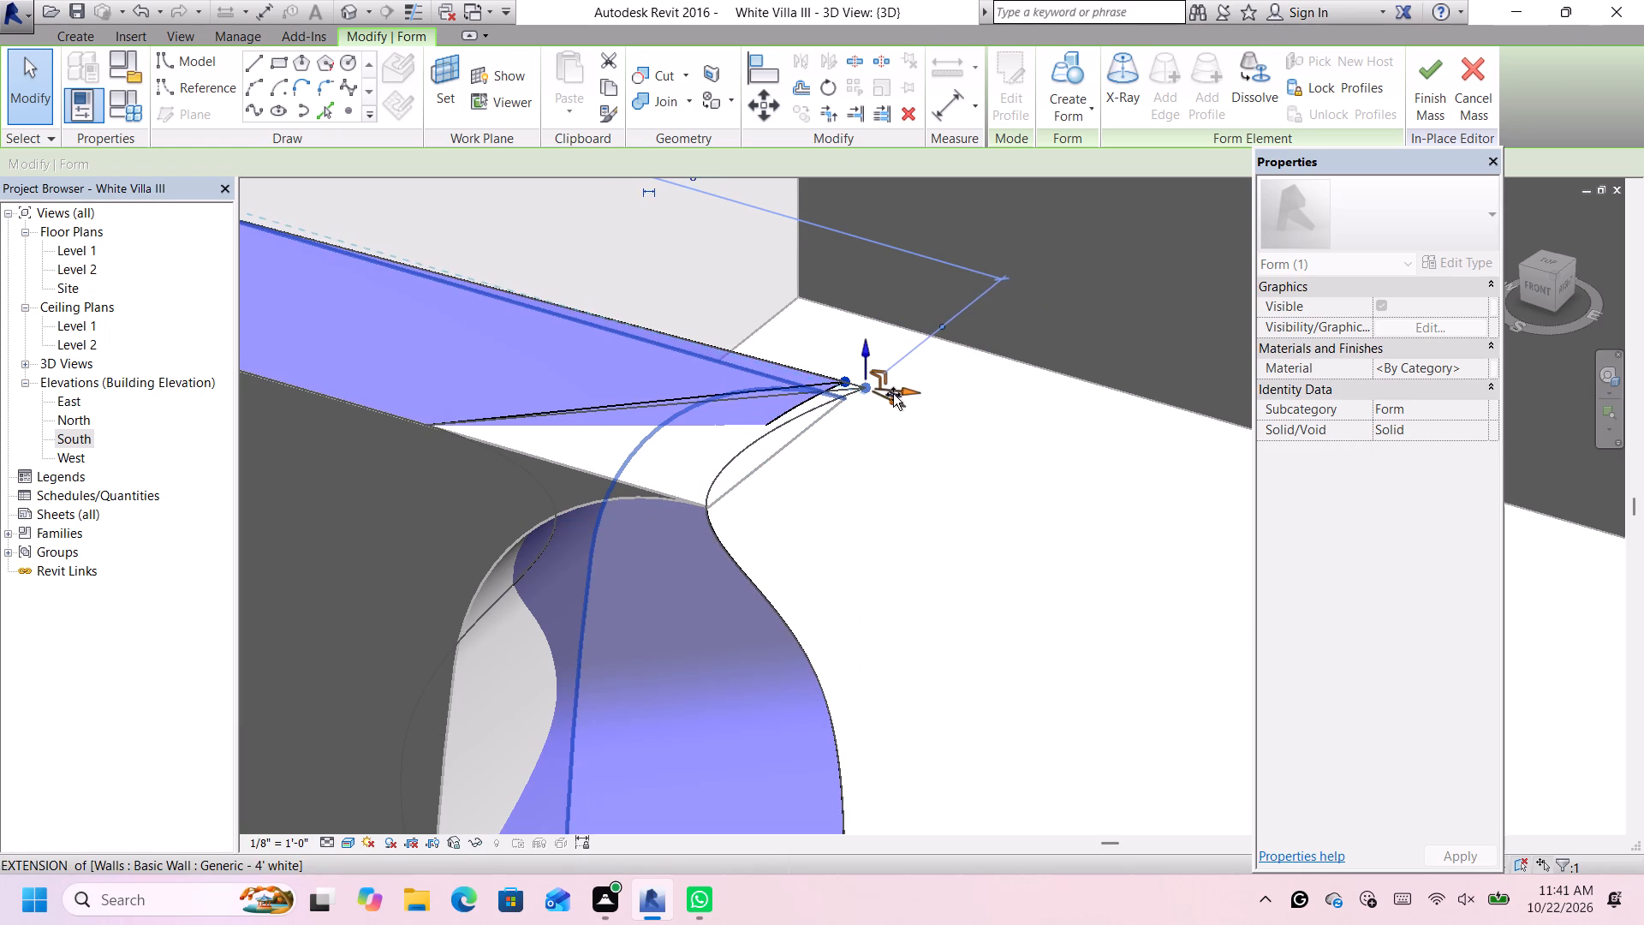
left_click_drag(893, 394, 872, 402)
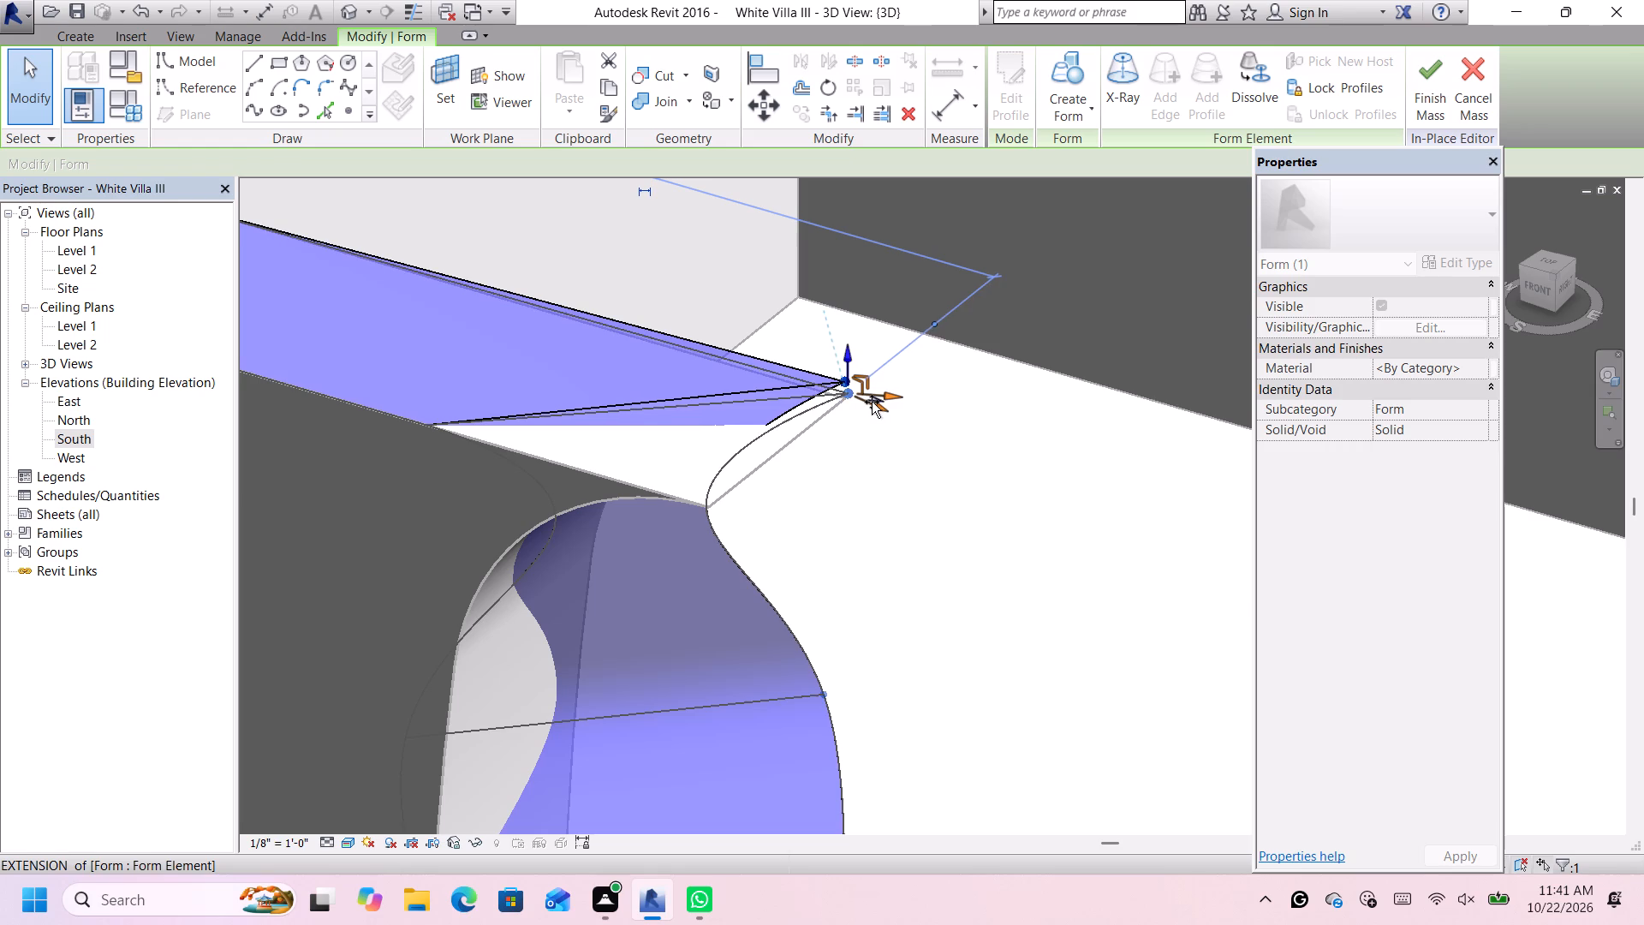
left_click_drag(872, 402, 861, 400)
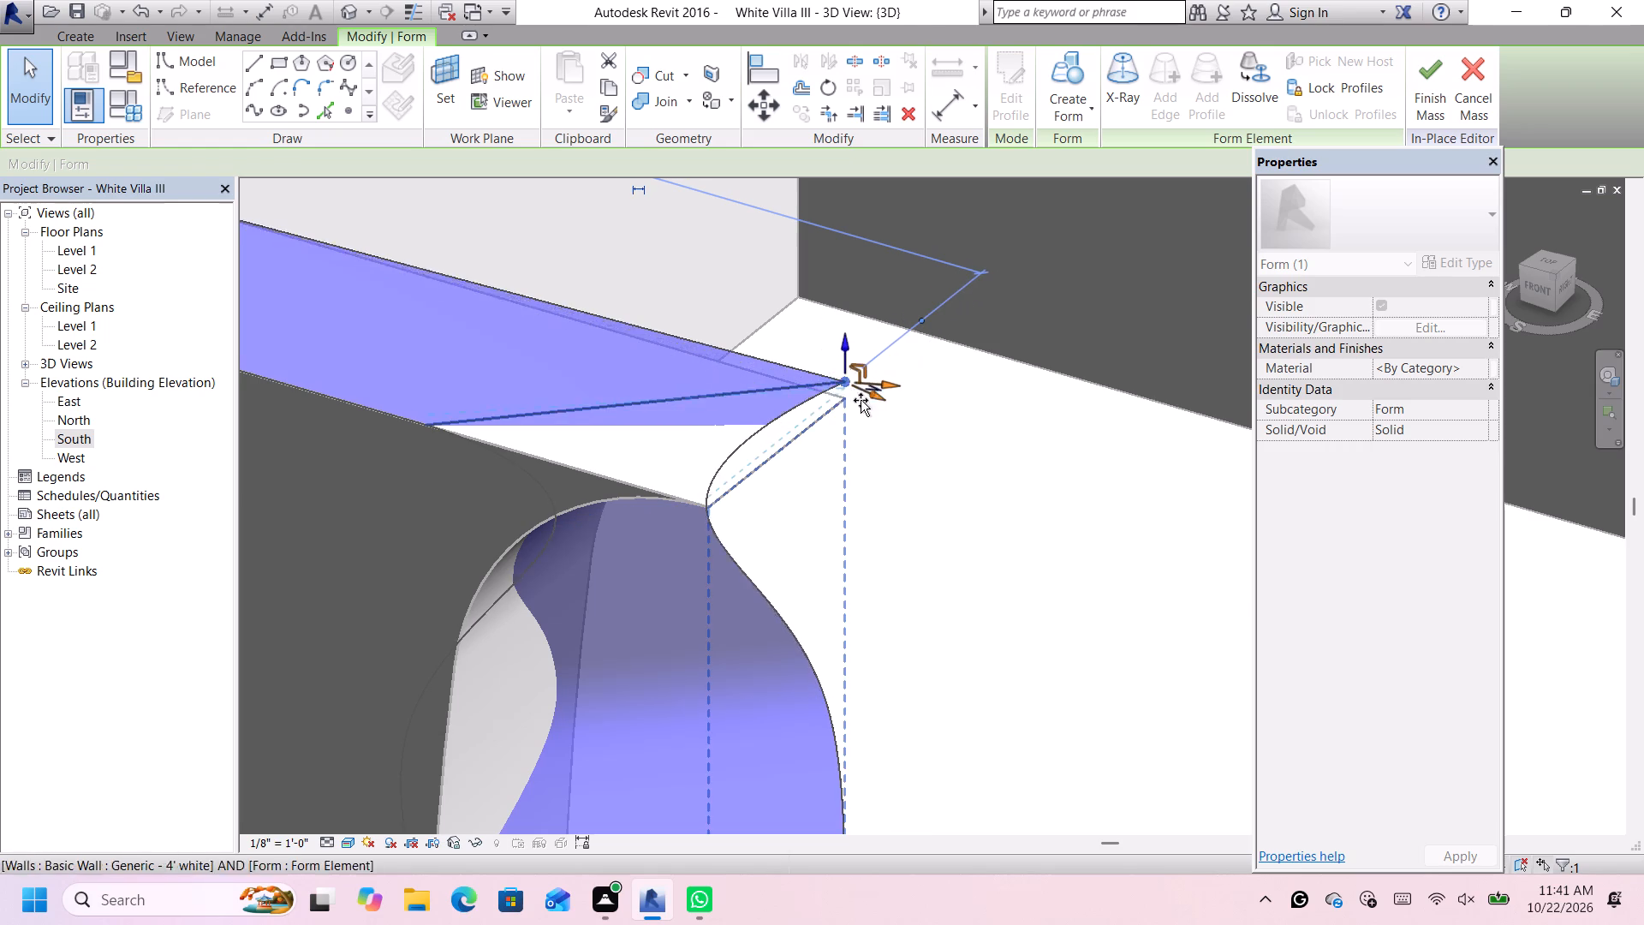
left_click_drag(861, 400, 813, 337)
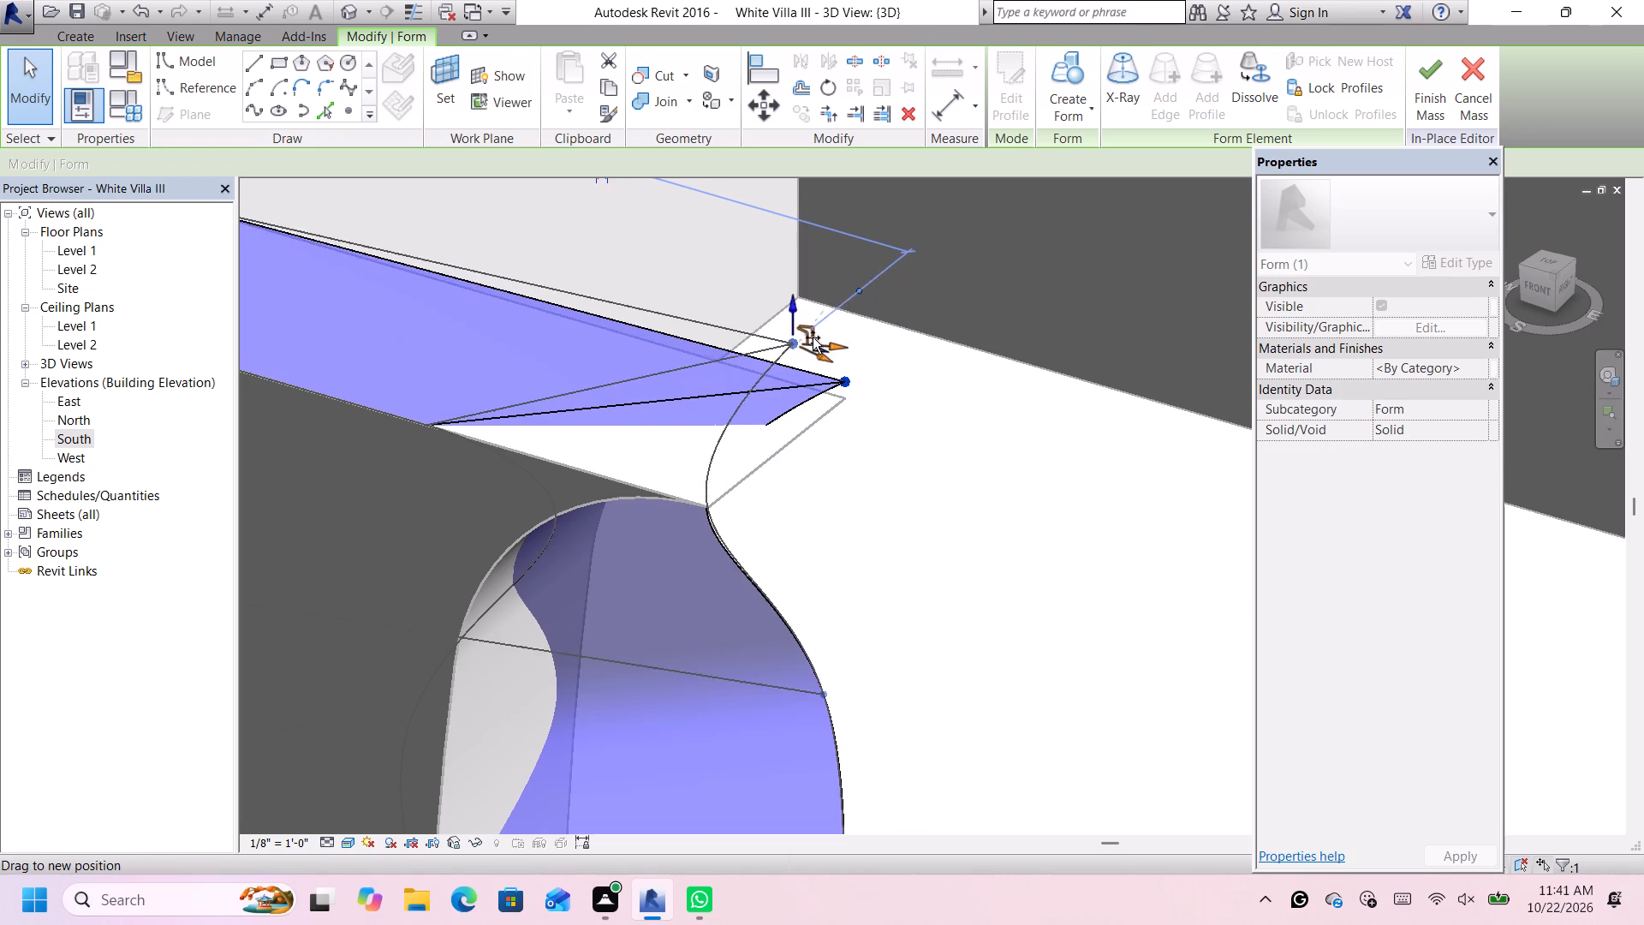
left_click_drag(813, 337, 885, 410)
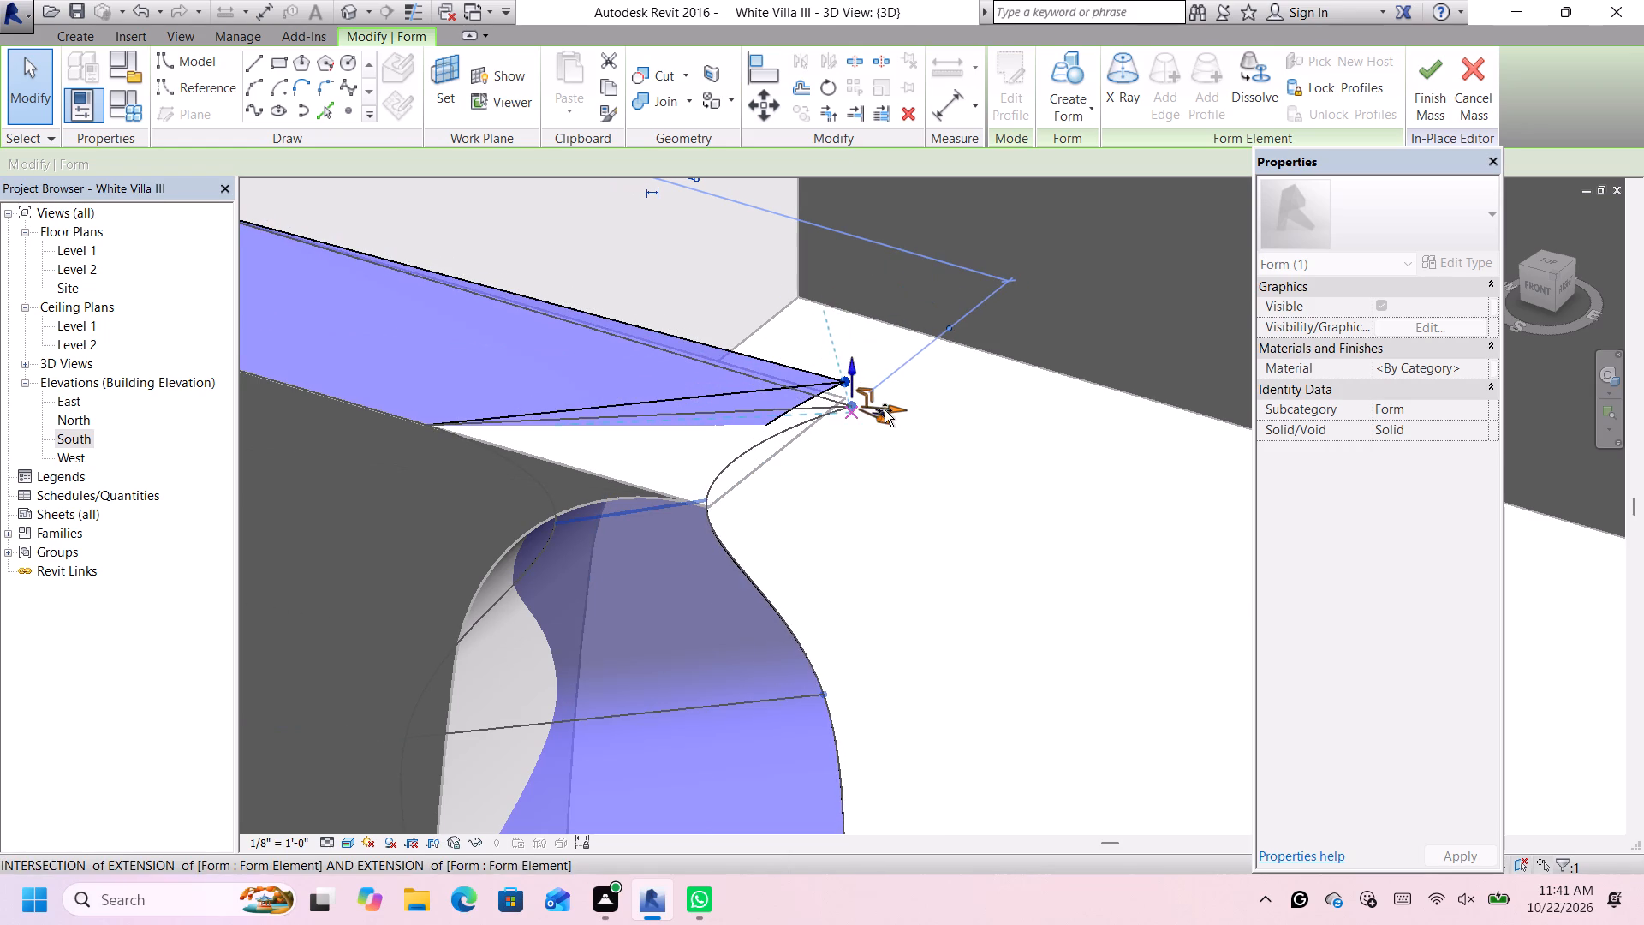
left_click_drag(885, 410, 883, 414)
Fine-tune the top node at the form's pointed end so it lines up with the wall's top end edge.
scroll(815, 406, "up", 11)
scroll(945, 441, "up", 4)
left_click_drag(970, 415, 936, 344)
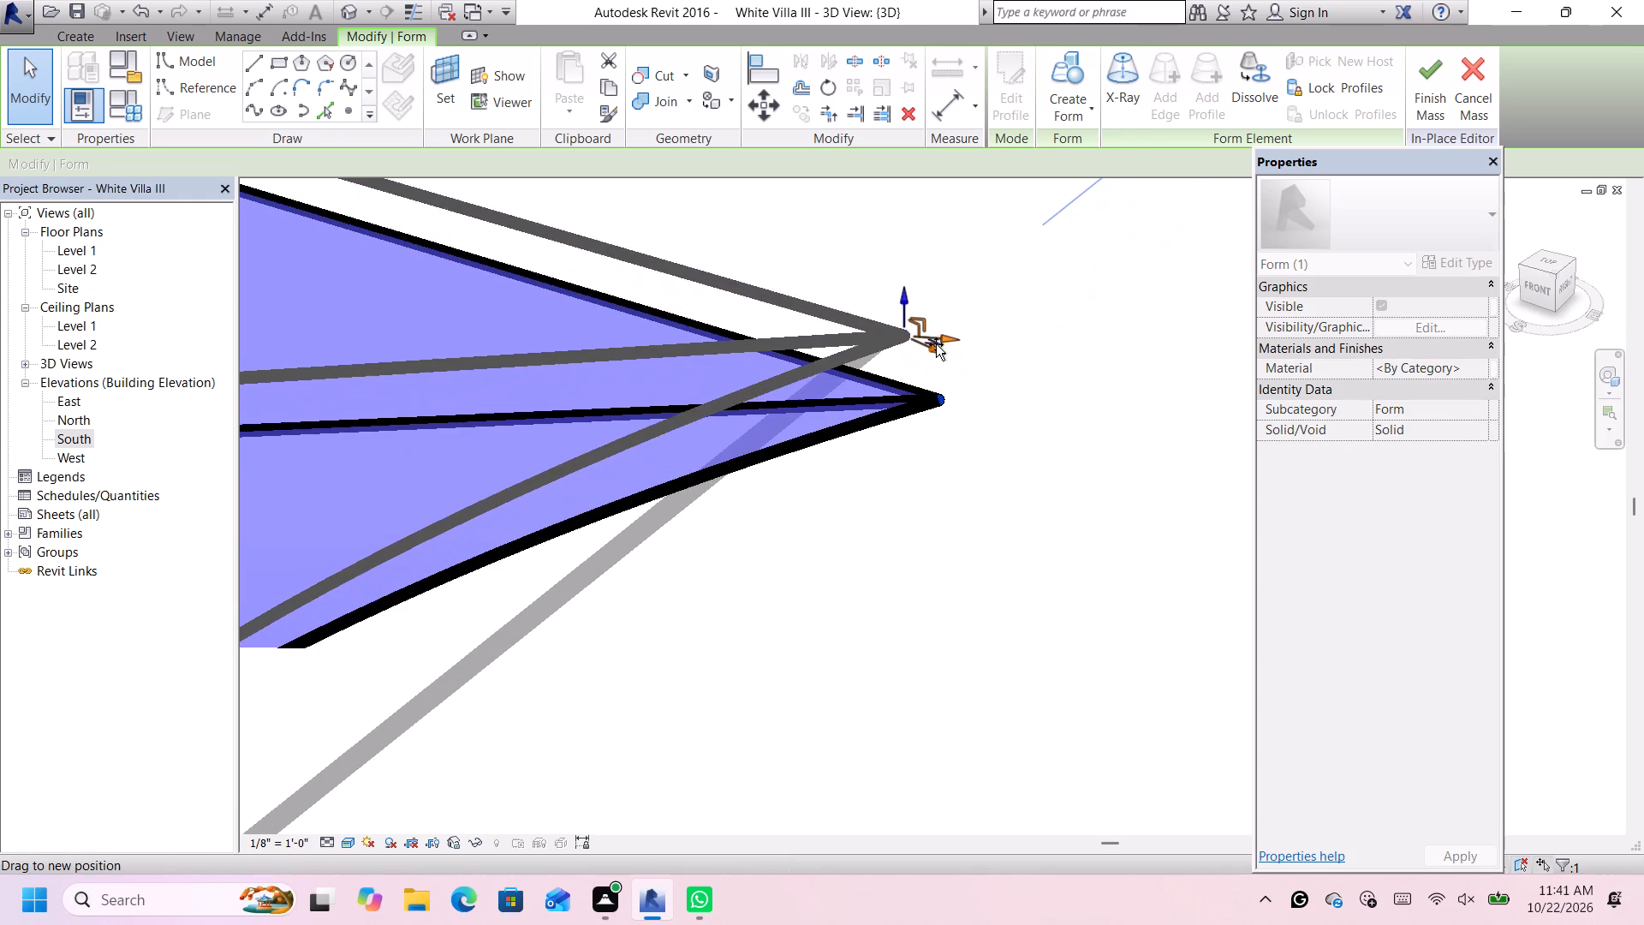
left_click_drag(936, 344, 918, 342)
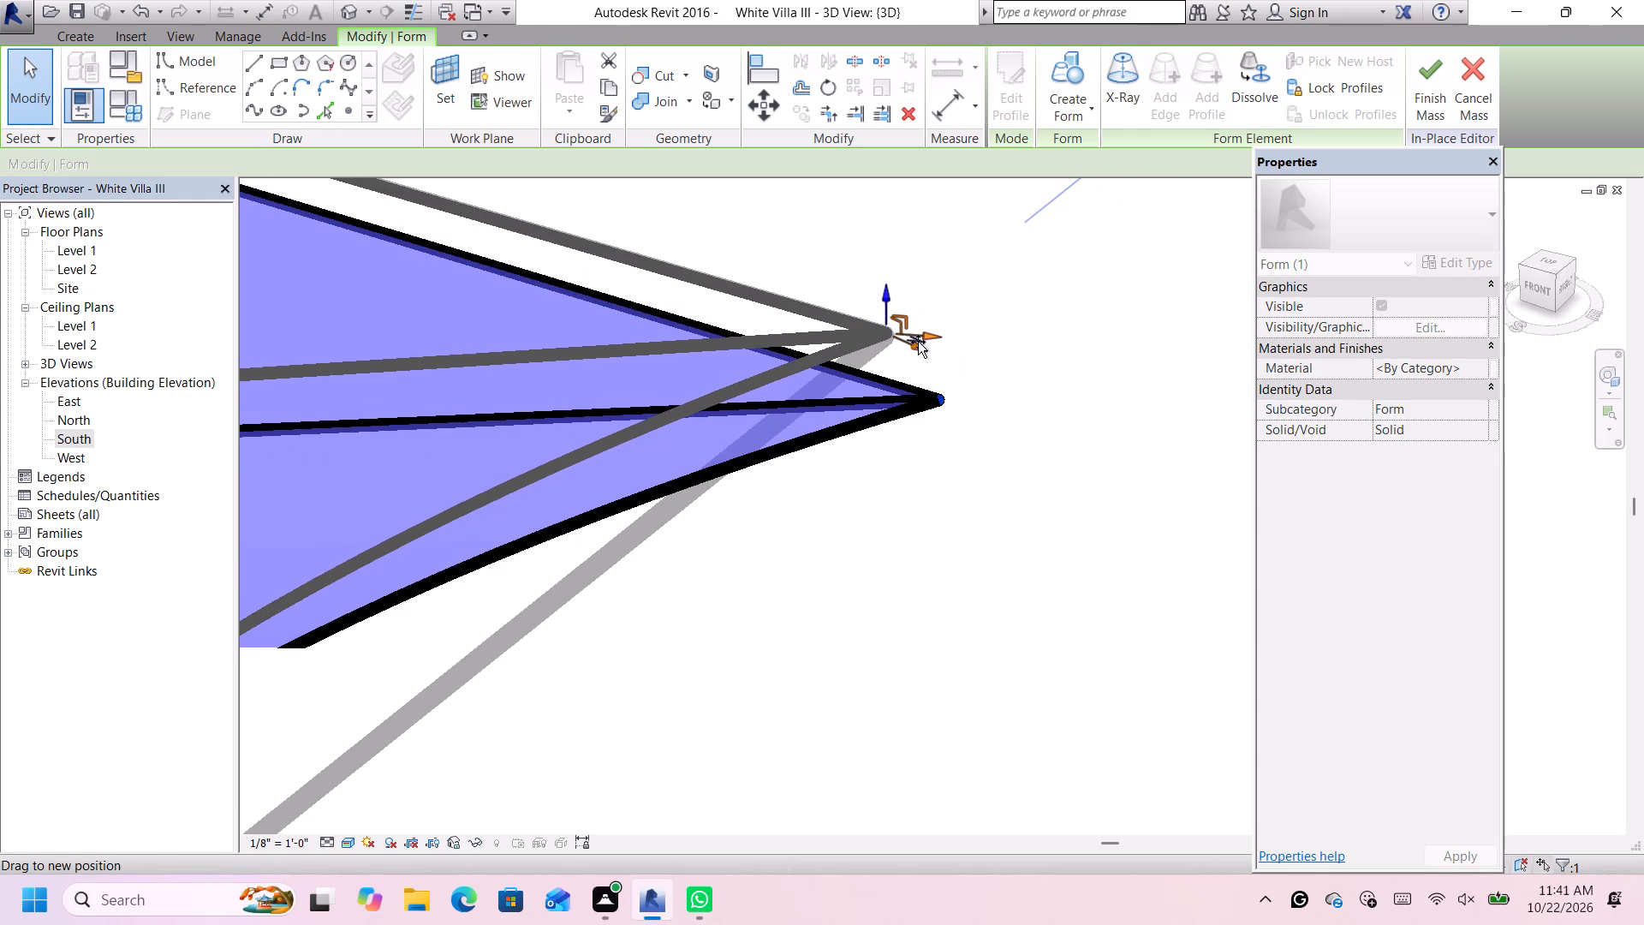
left_click_drag(918, 342, 919, 341)
scroll(899, 363, "down", 4)
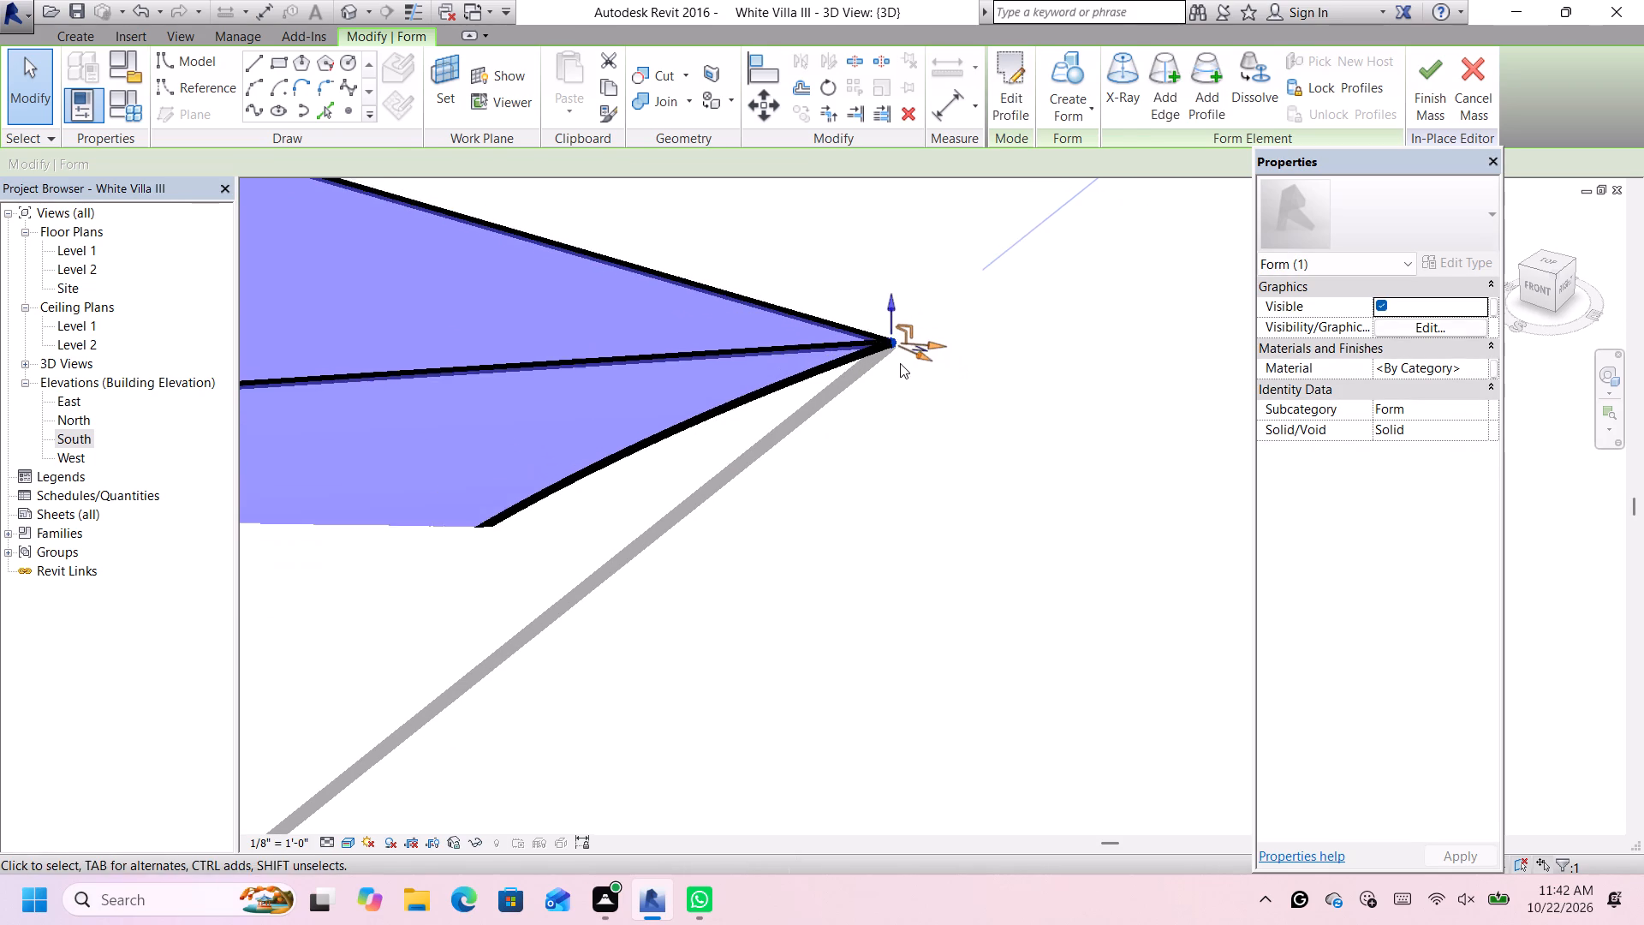
scroll(900, 363, "down", 14)
scroll(878, 469, "down", 5)
Move the lower profile's front node along the wall away from its free end, bowing the form's lower front edge inward.
middle_click_drag(885, 562, 891, 543)
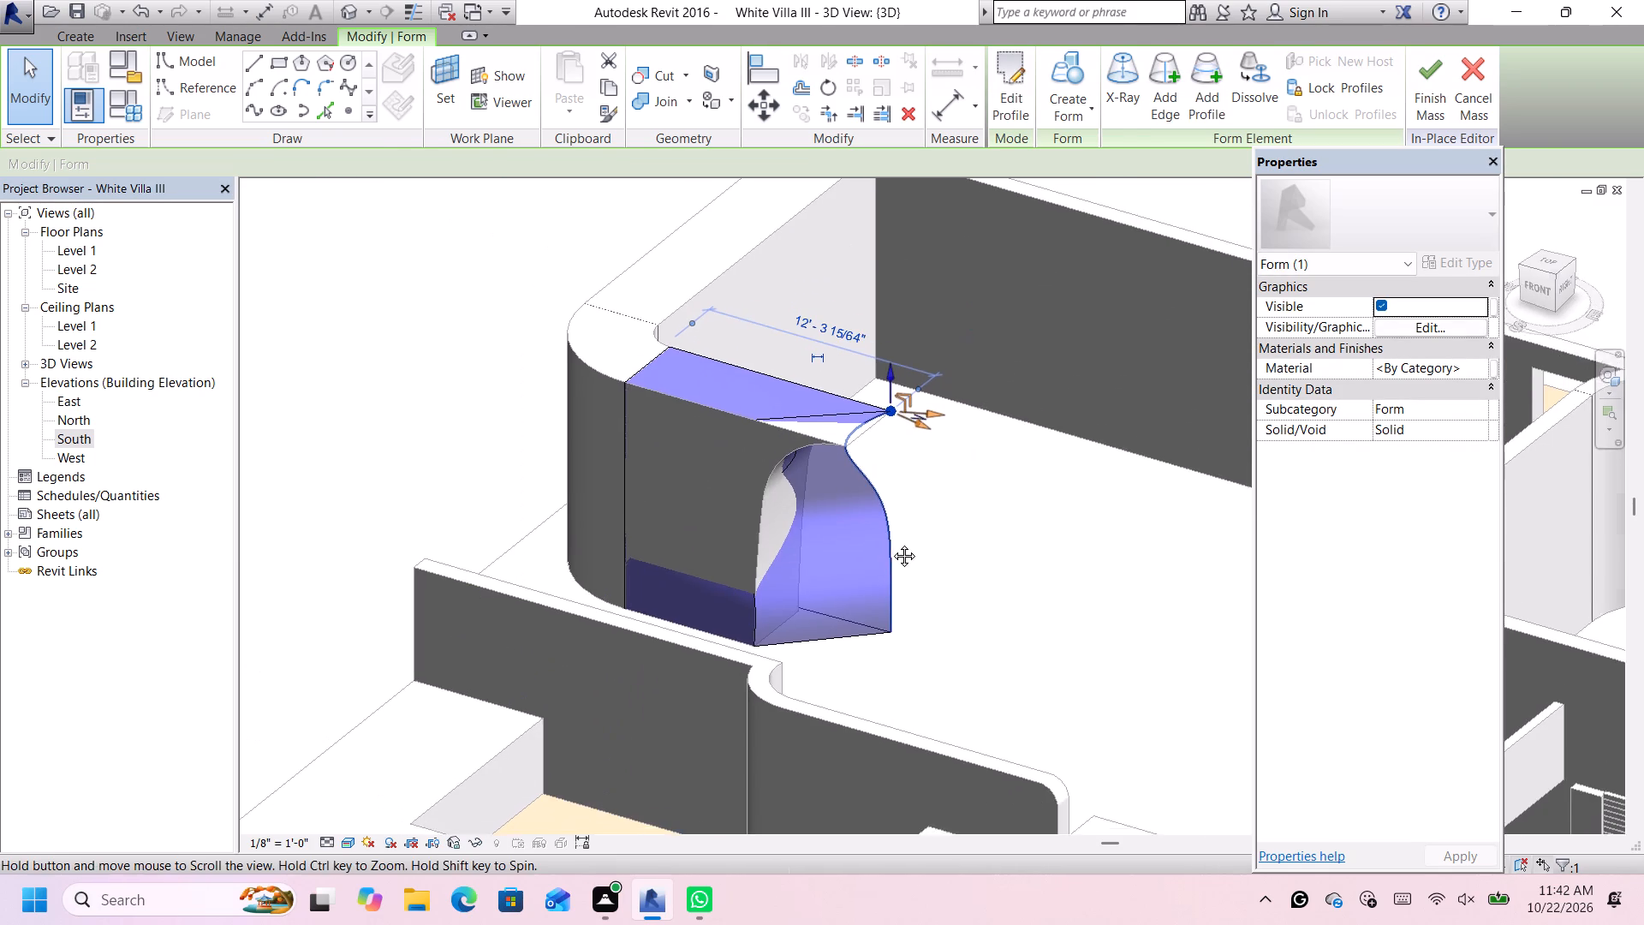
middle_click_drag(891, 543, 938, 471)
scroll(829, 488, "up", 2)
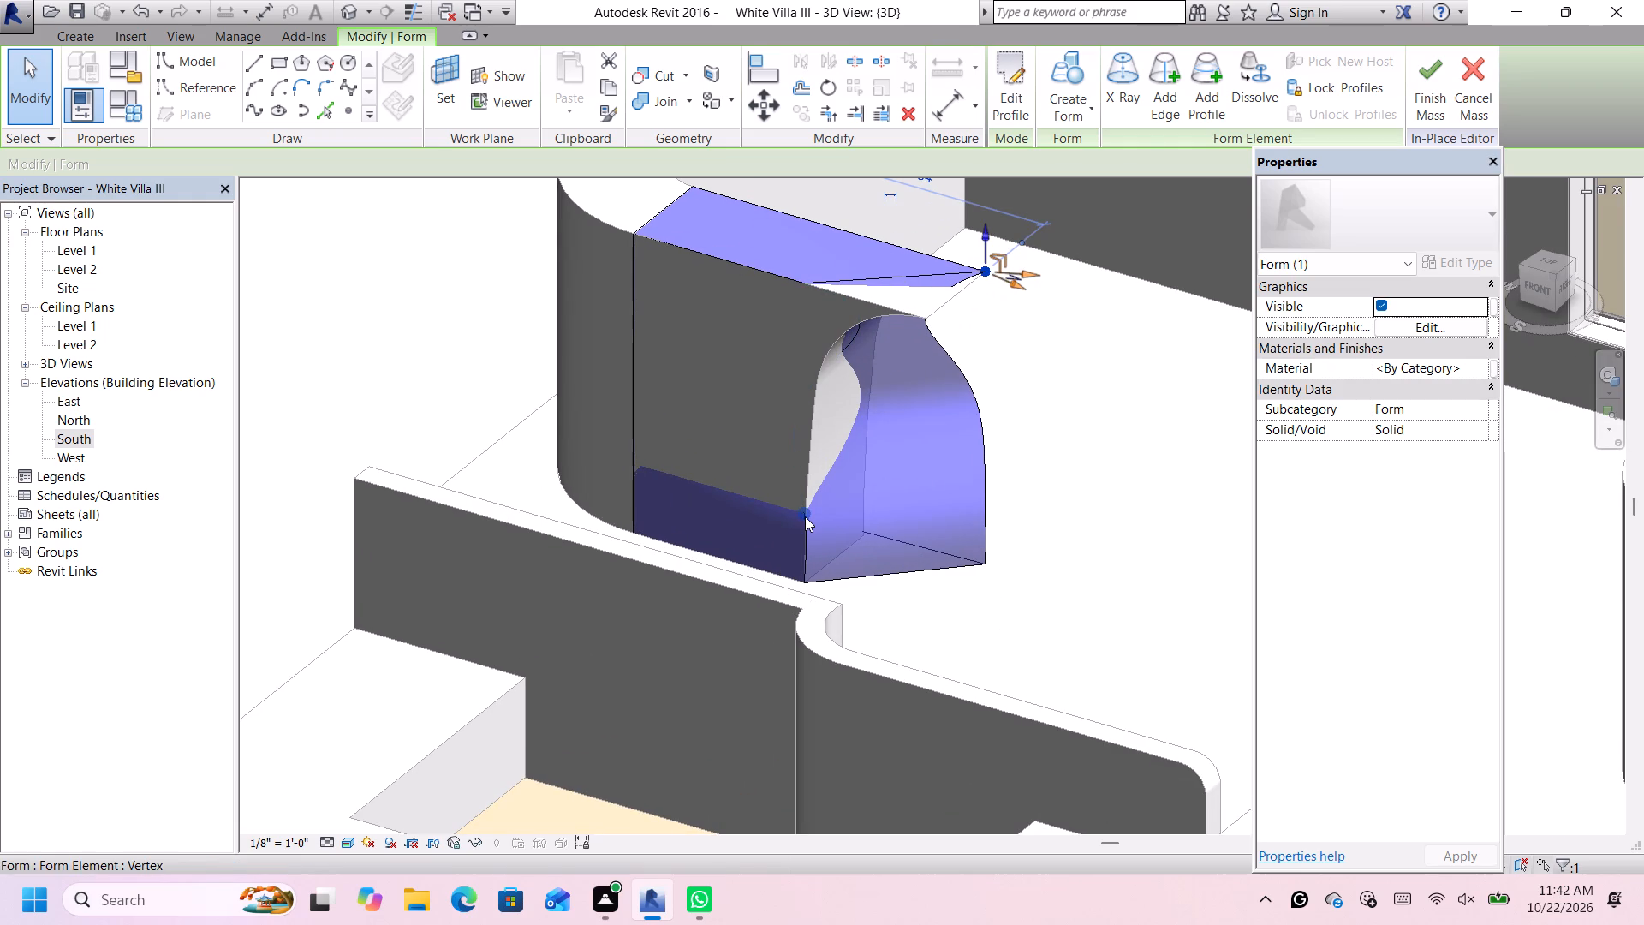
left_click(805, 516)
left_click_drag(752, 515, 741, 511)
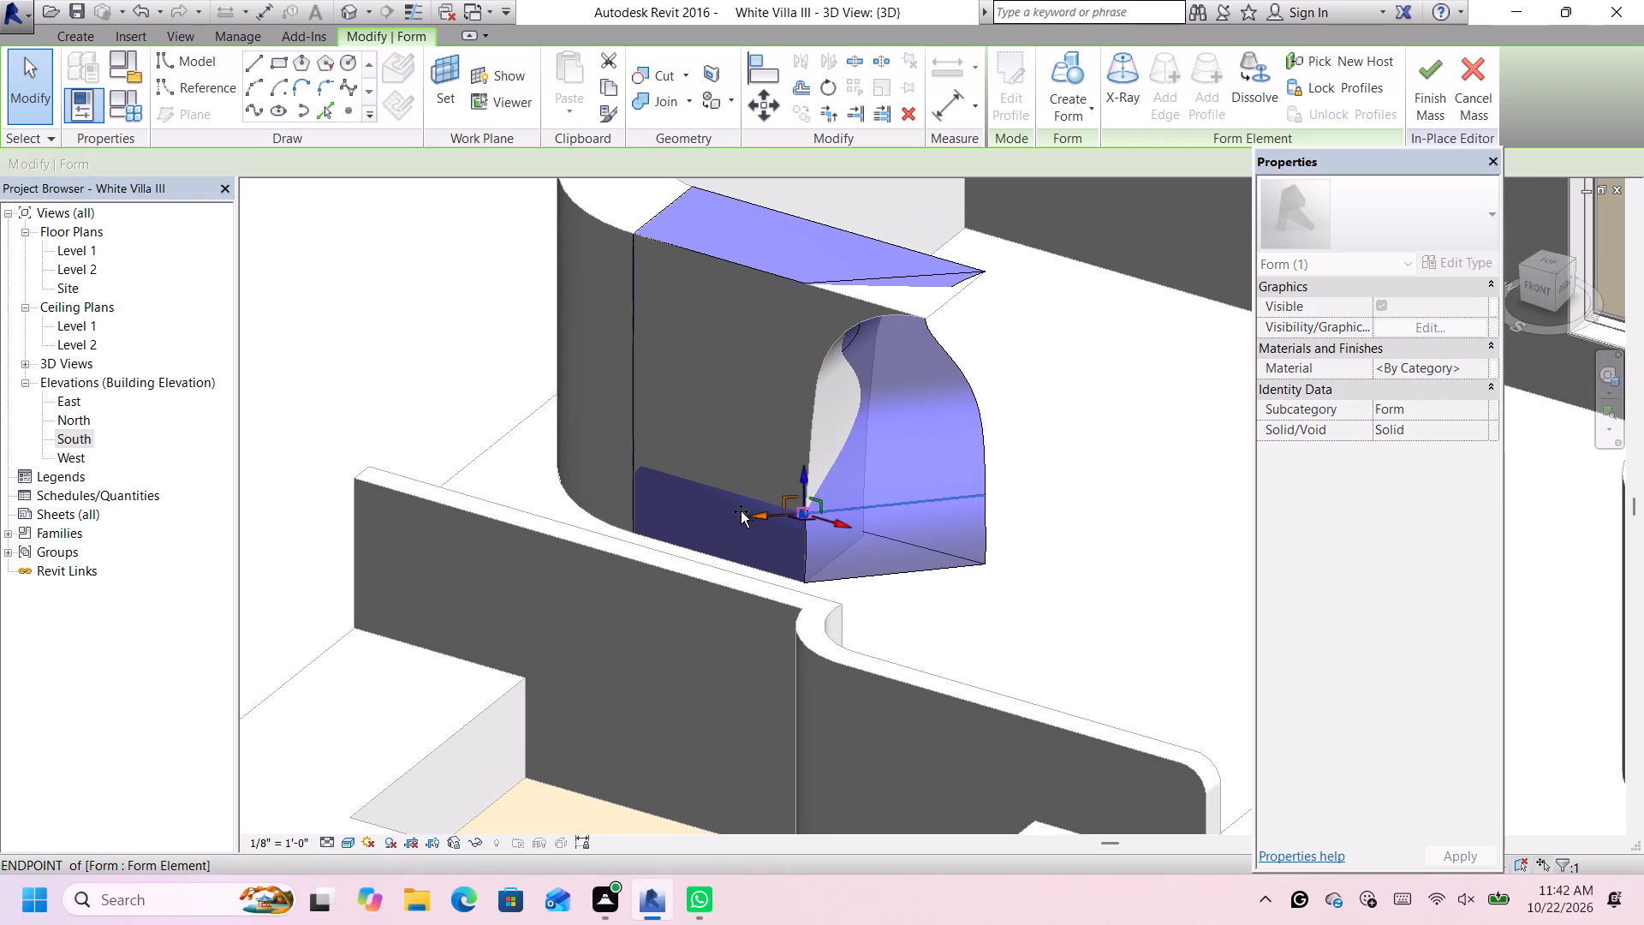
left_click_drag(741, 511, 694, 479)
scroll(790, 474, "up", 2)
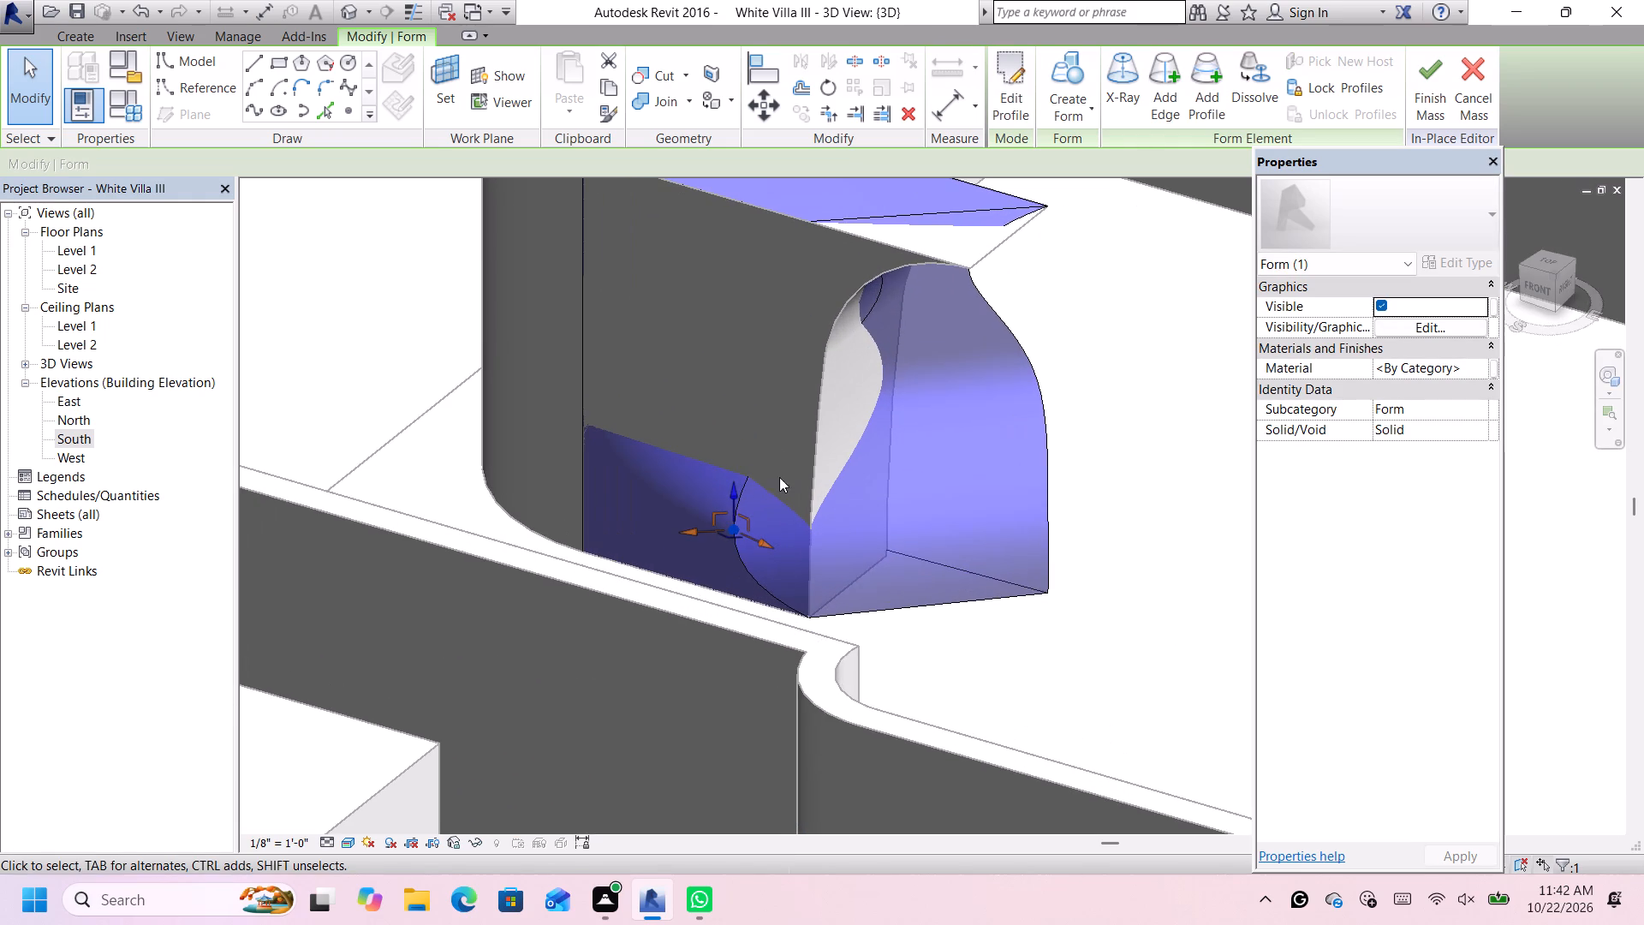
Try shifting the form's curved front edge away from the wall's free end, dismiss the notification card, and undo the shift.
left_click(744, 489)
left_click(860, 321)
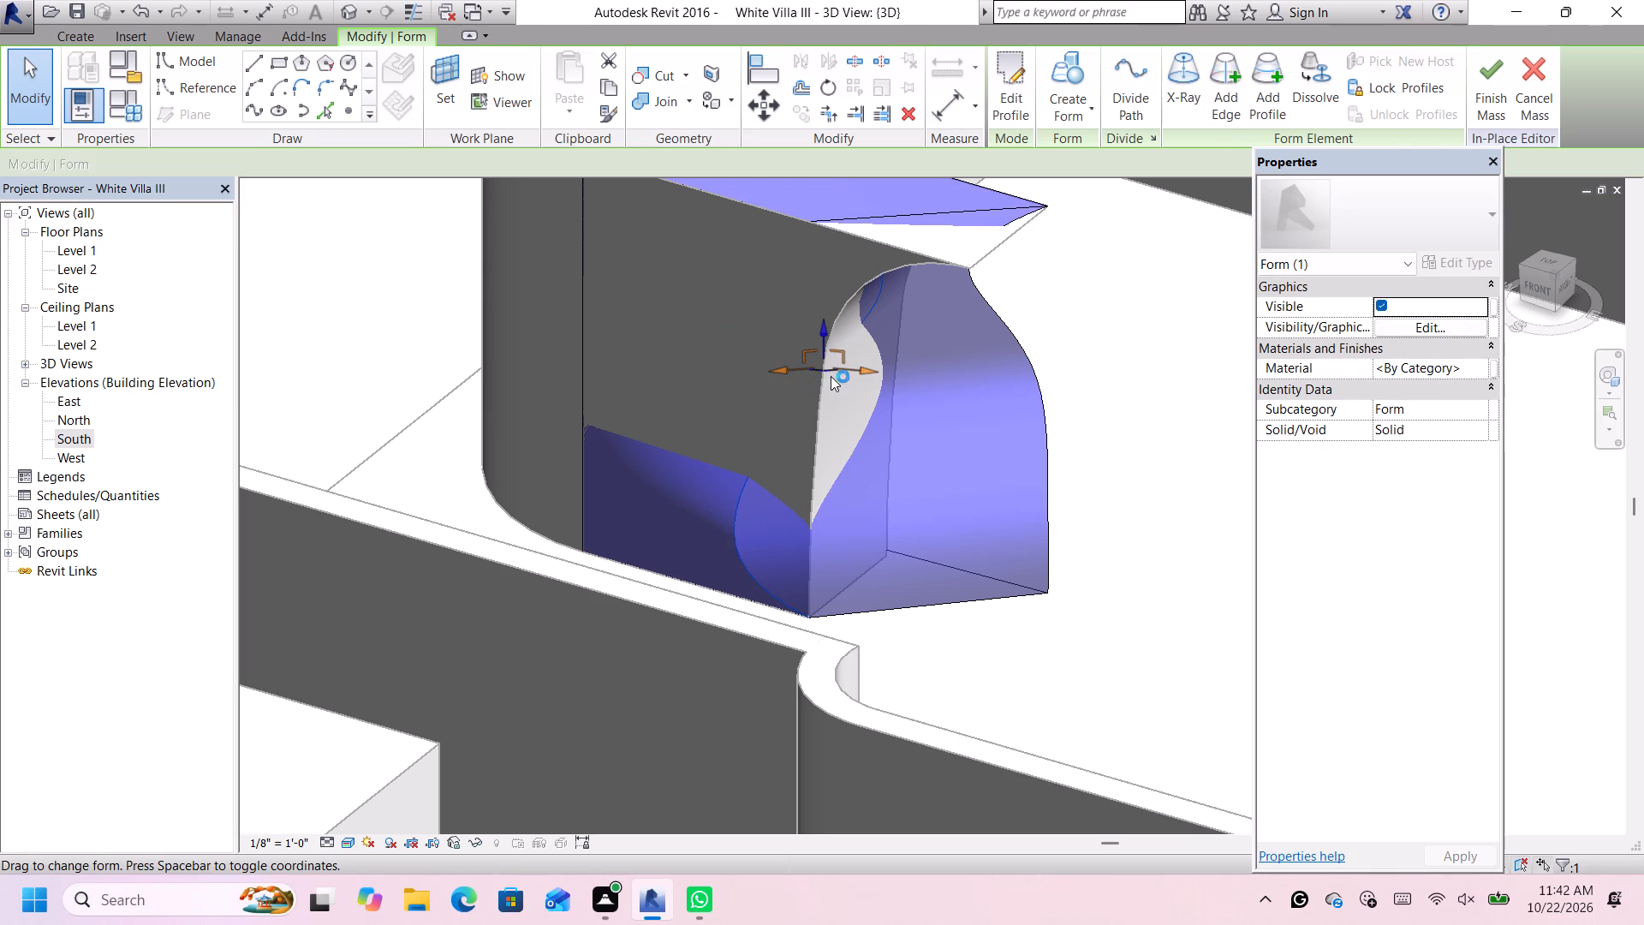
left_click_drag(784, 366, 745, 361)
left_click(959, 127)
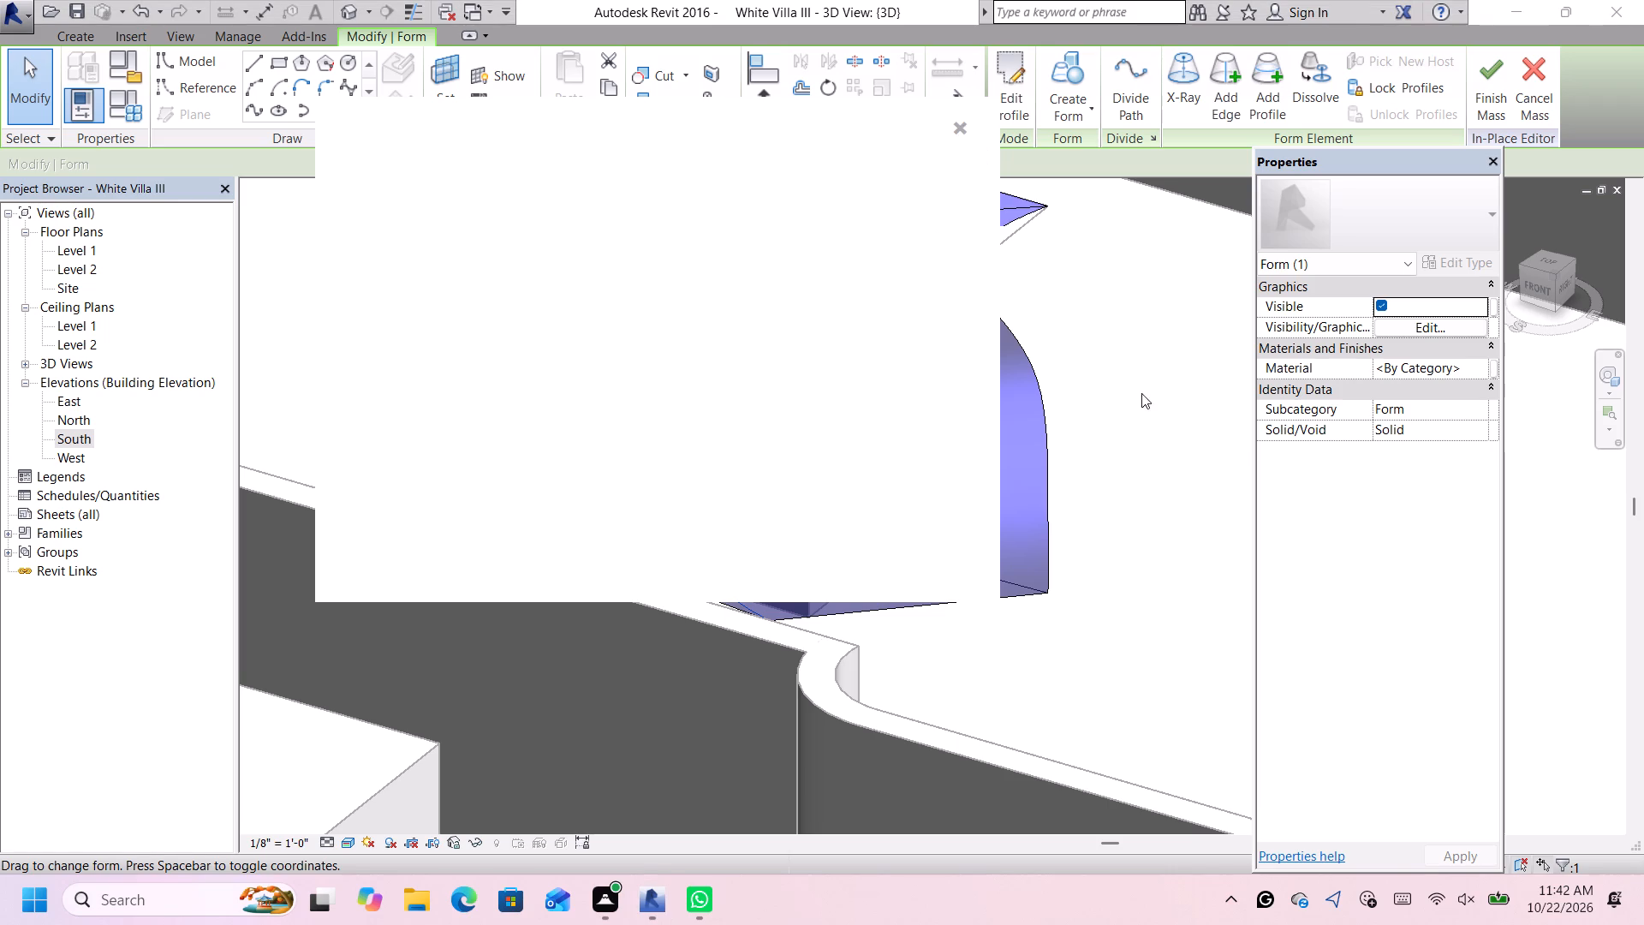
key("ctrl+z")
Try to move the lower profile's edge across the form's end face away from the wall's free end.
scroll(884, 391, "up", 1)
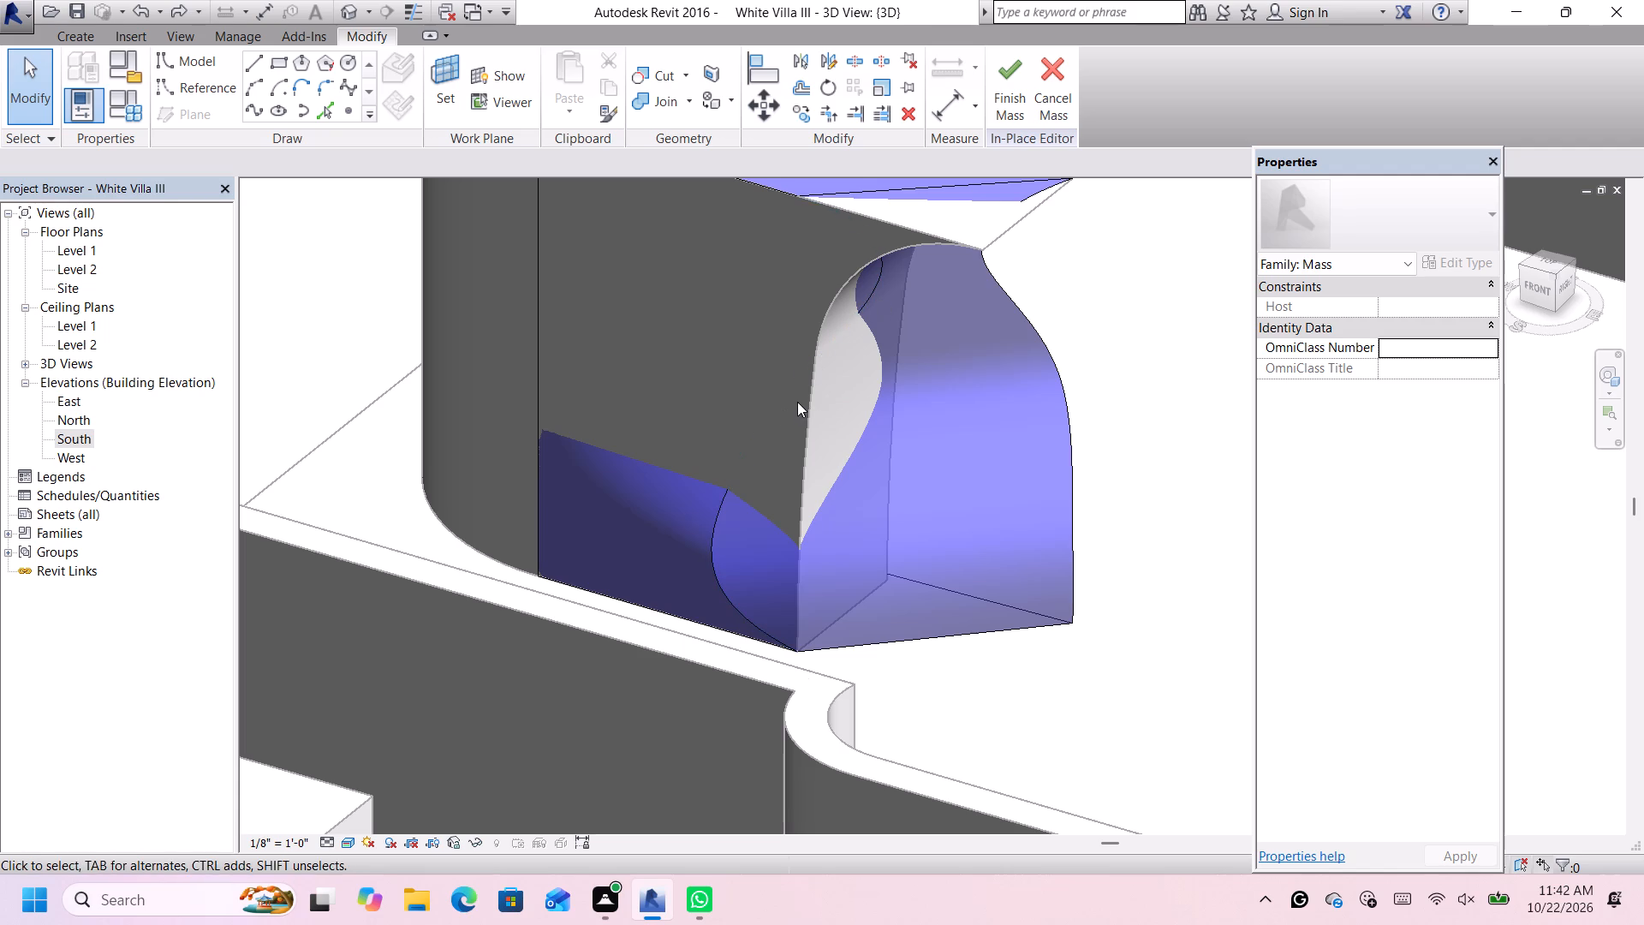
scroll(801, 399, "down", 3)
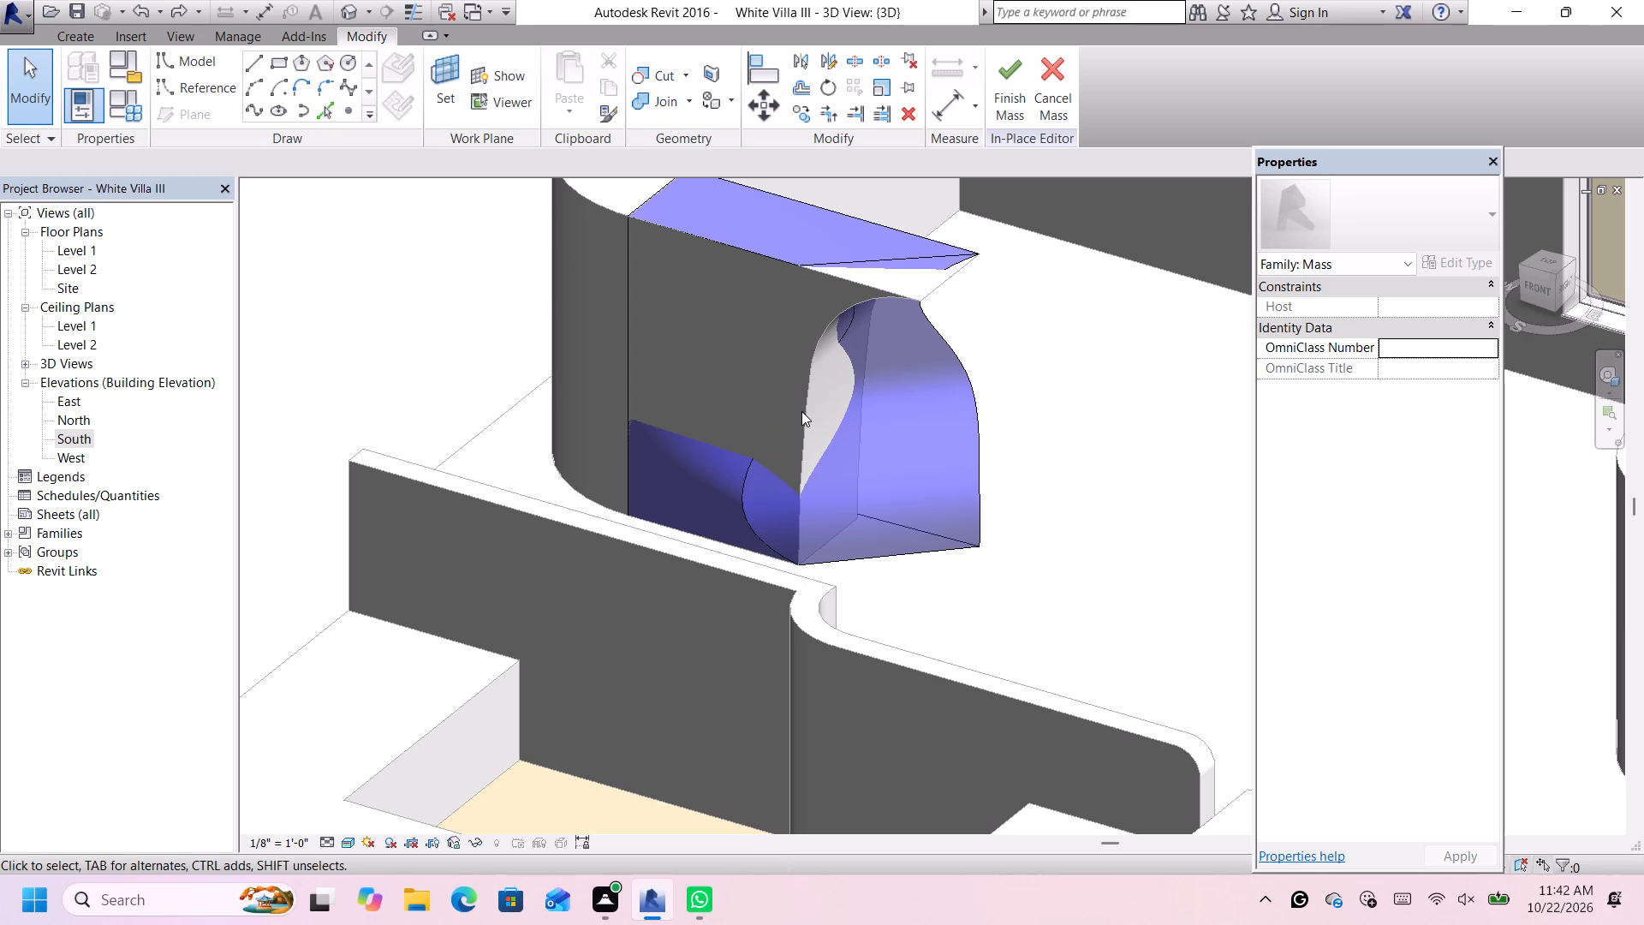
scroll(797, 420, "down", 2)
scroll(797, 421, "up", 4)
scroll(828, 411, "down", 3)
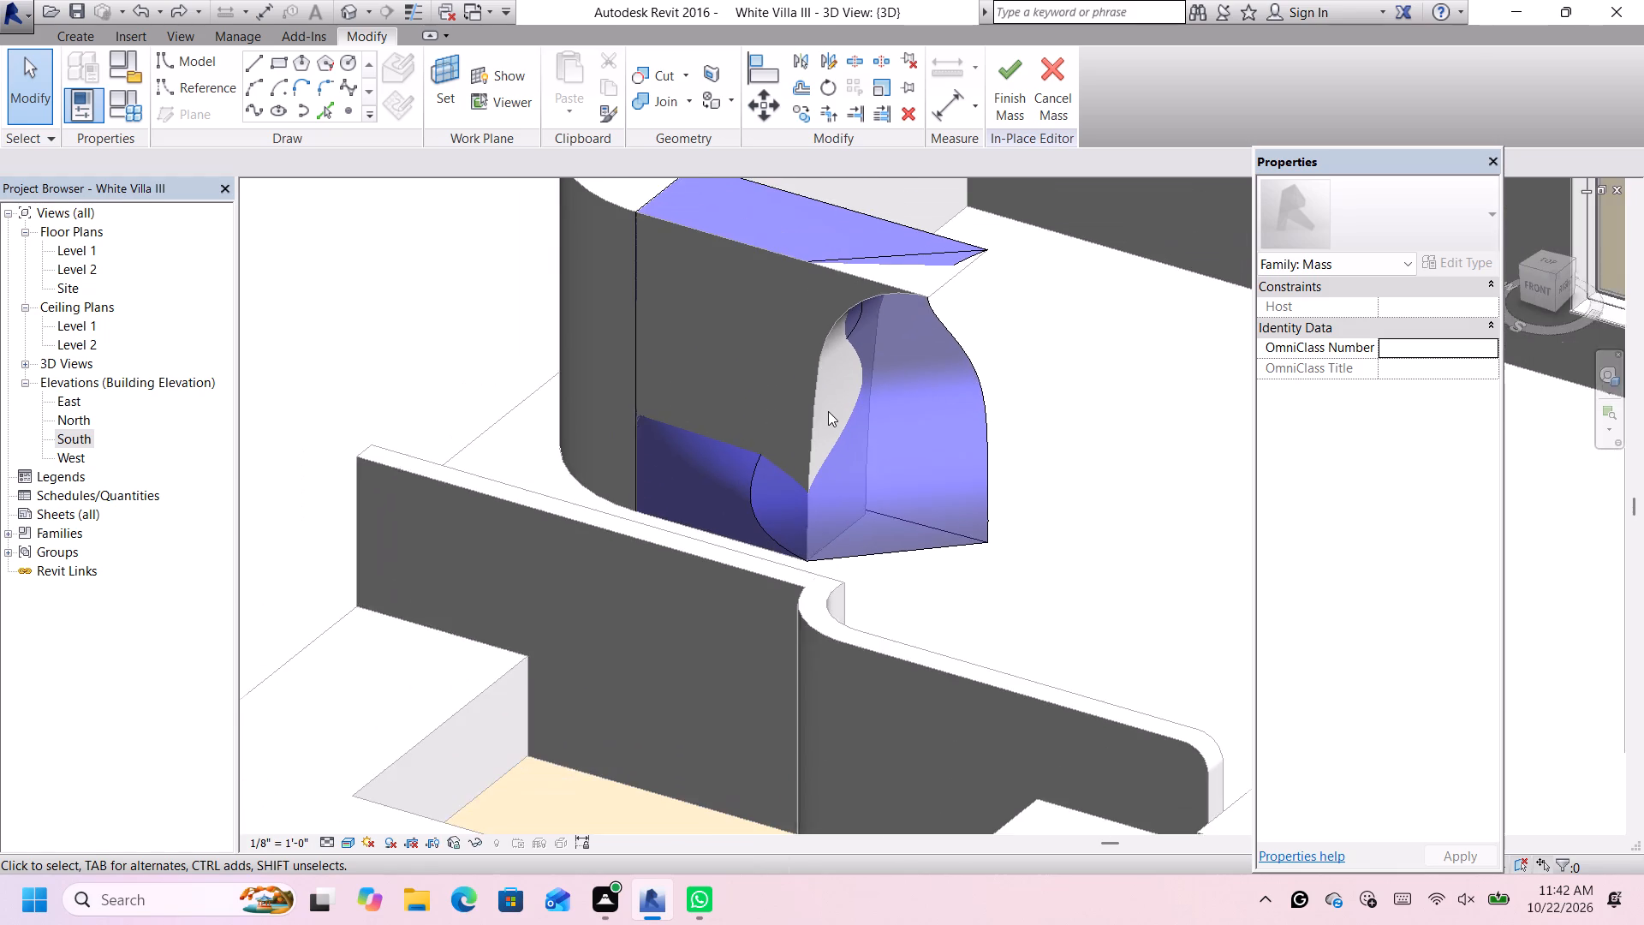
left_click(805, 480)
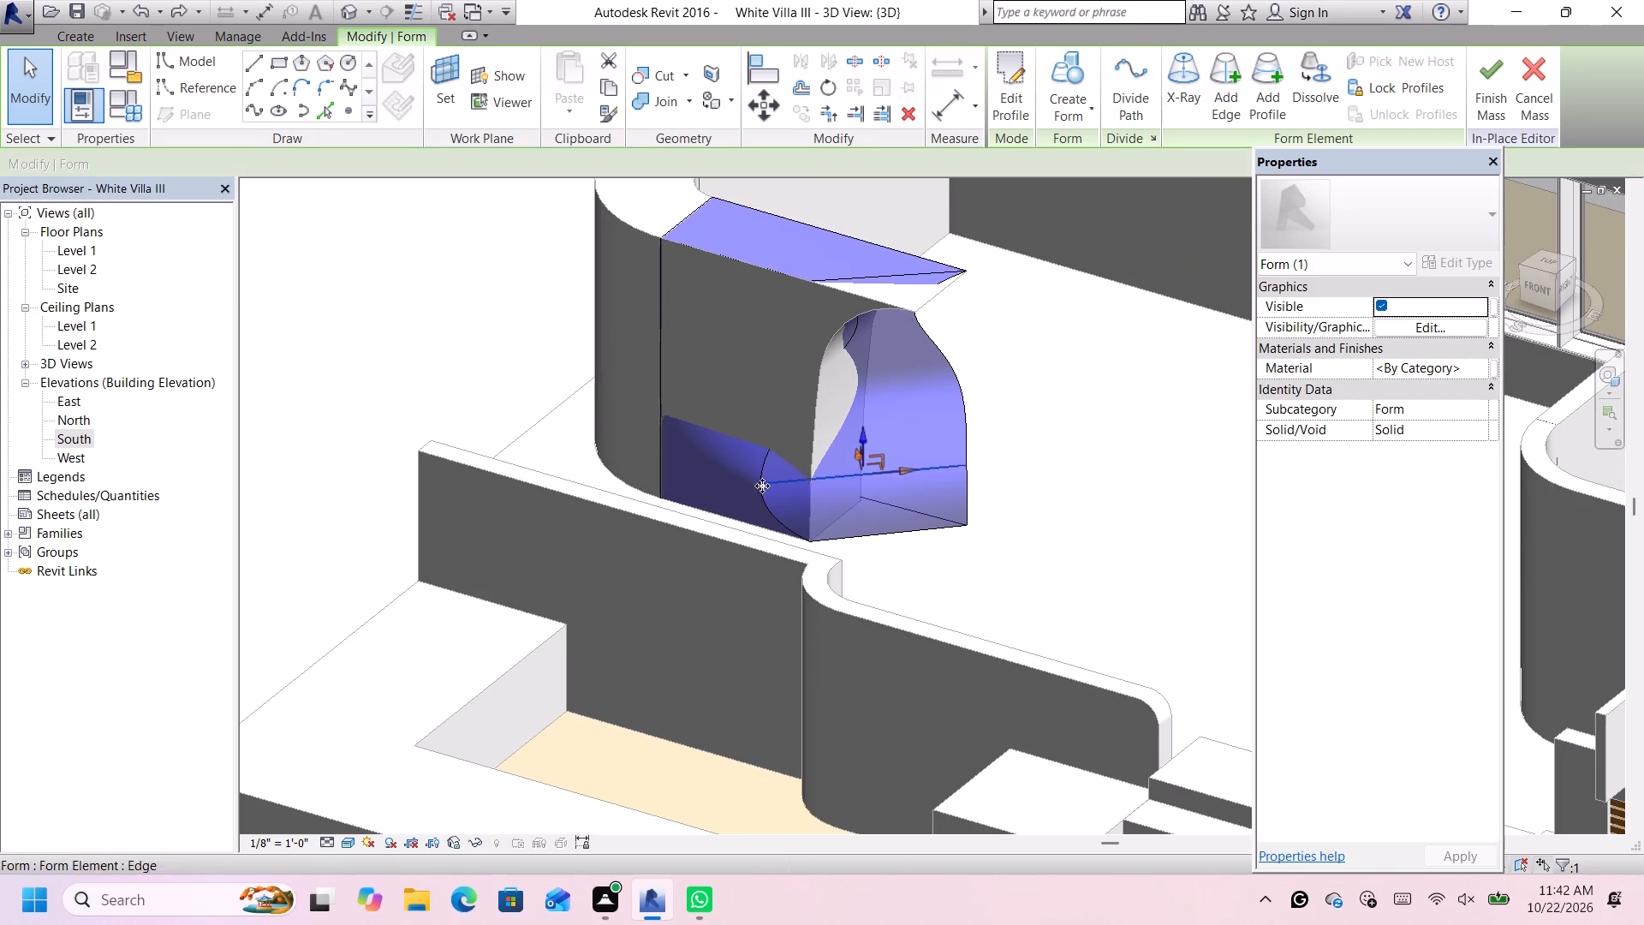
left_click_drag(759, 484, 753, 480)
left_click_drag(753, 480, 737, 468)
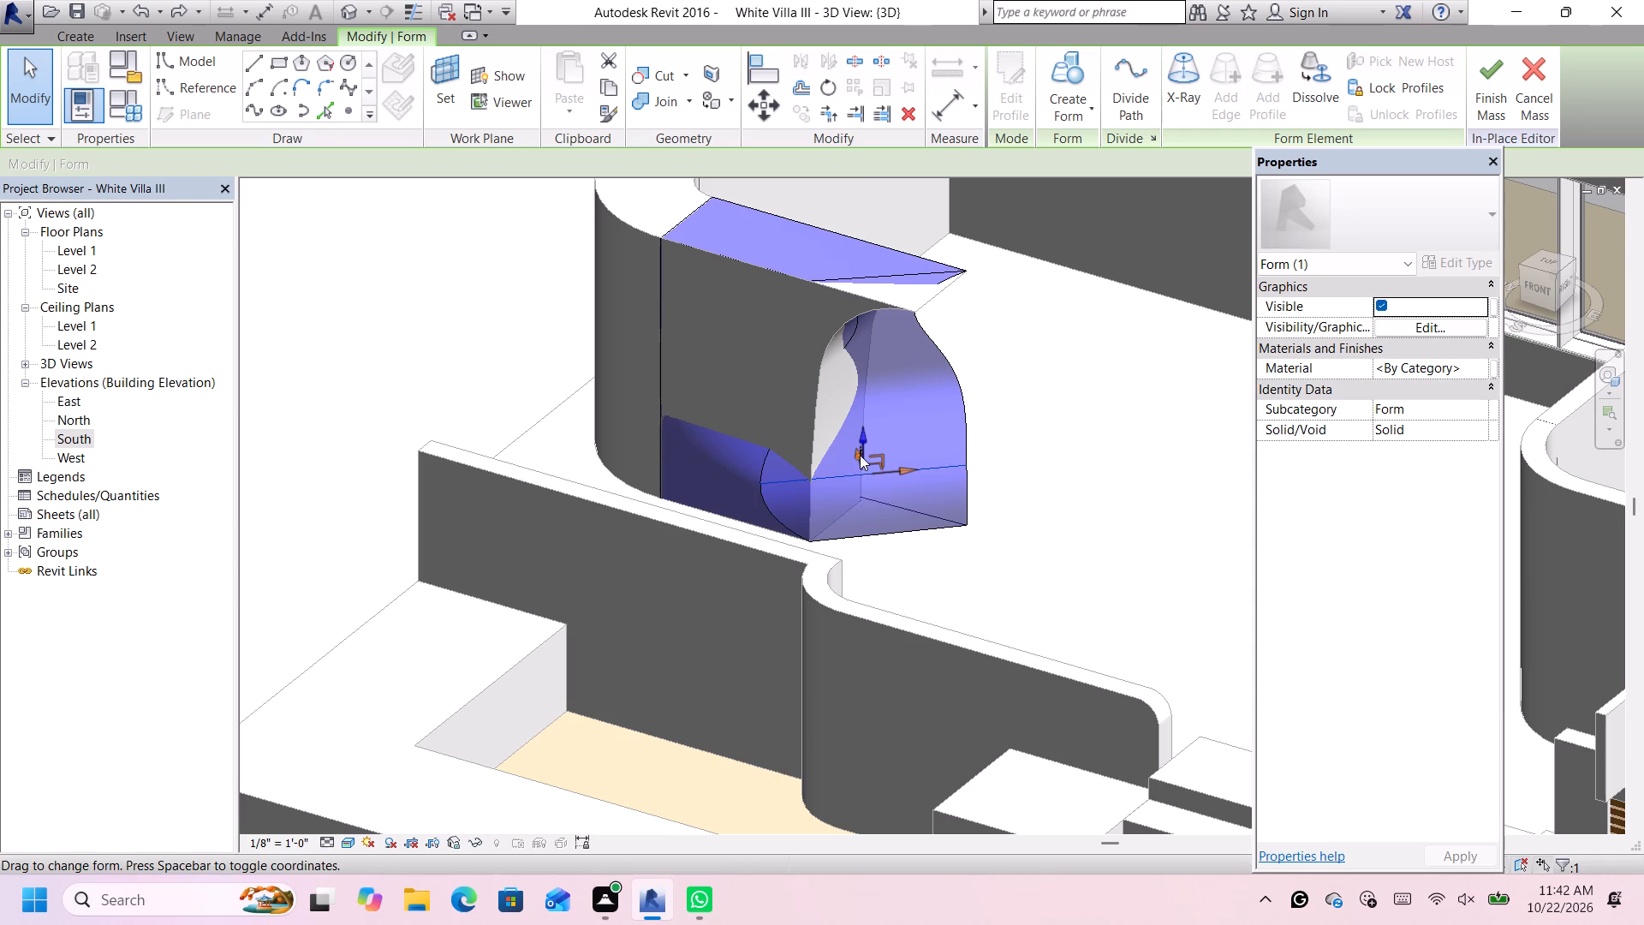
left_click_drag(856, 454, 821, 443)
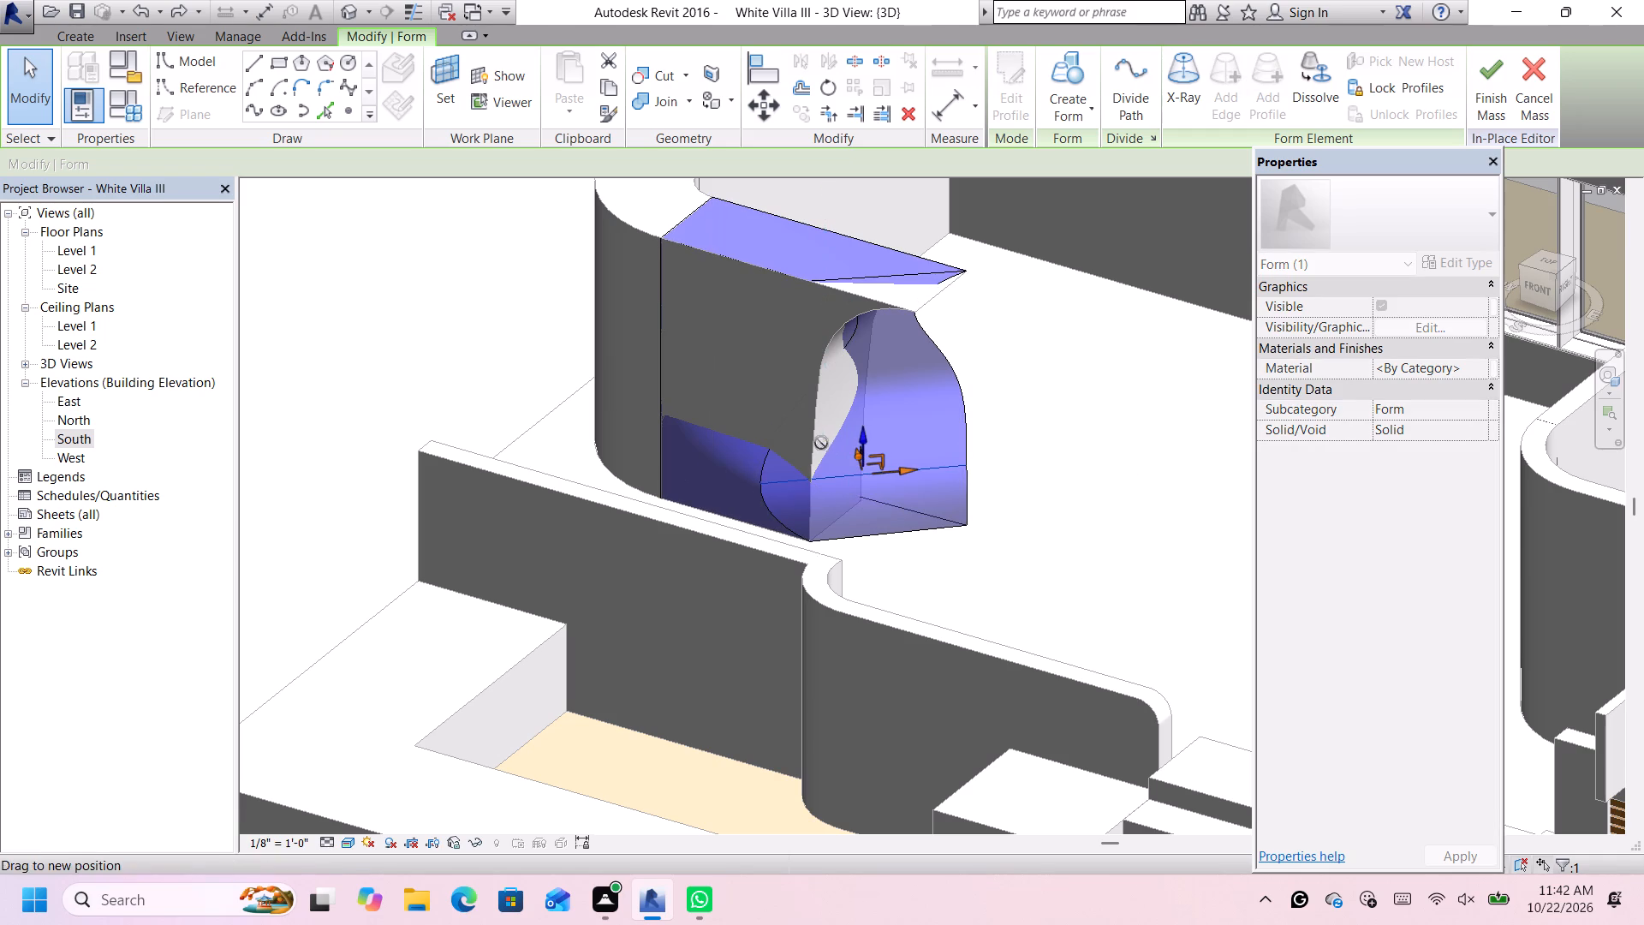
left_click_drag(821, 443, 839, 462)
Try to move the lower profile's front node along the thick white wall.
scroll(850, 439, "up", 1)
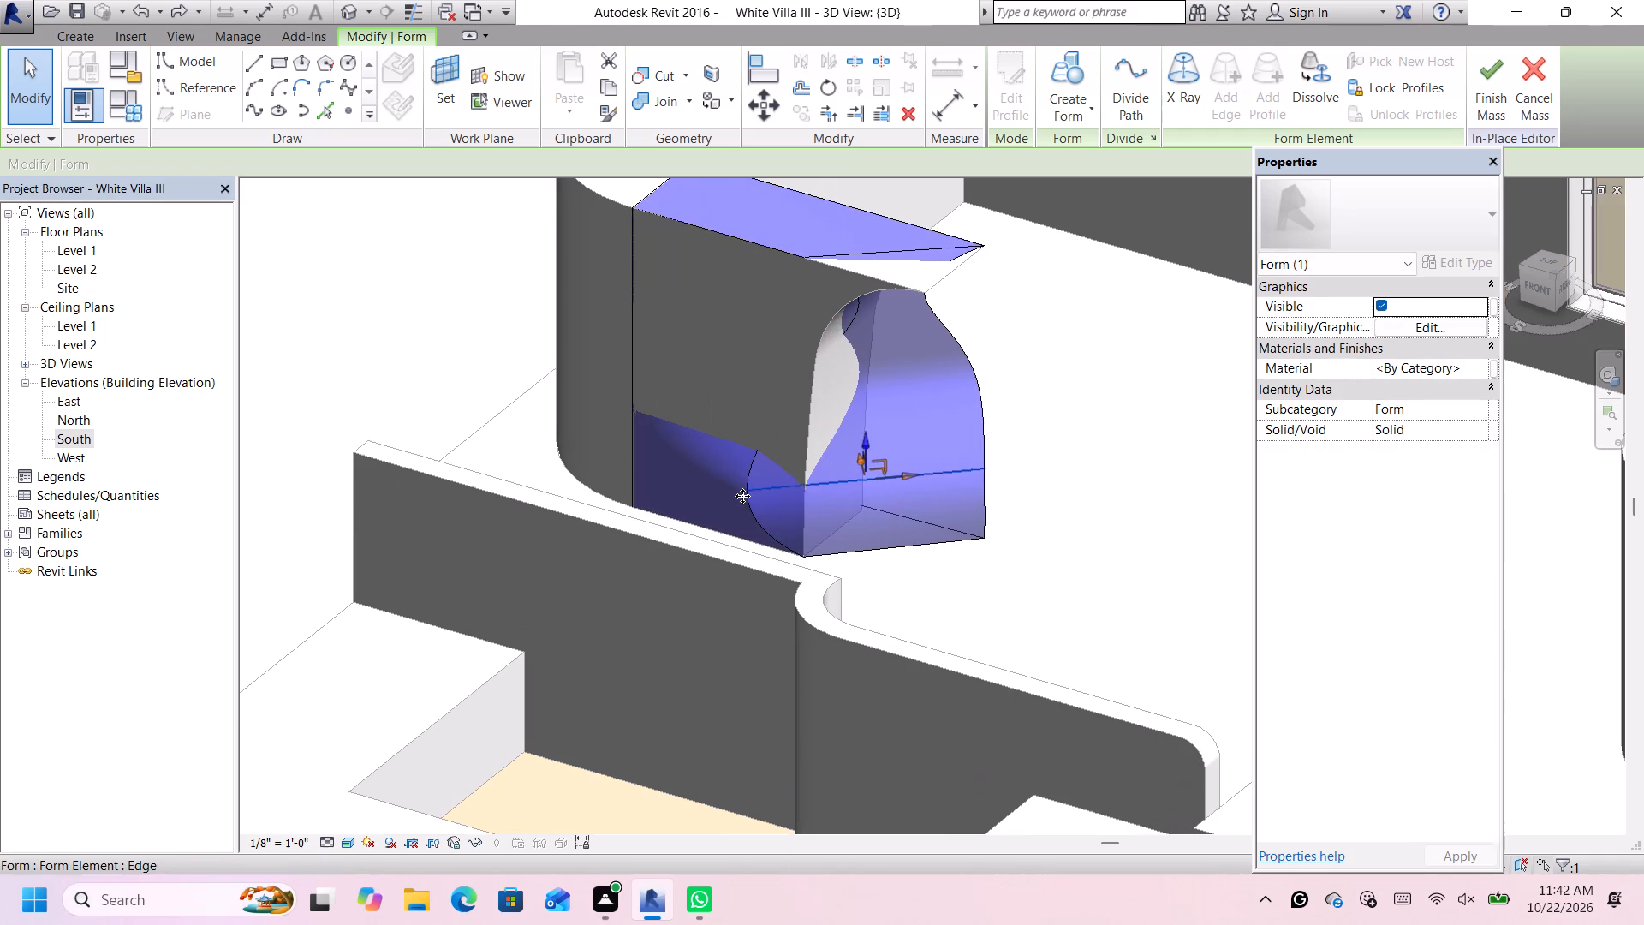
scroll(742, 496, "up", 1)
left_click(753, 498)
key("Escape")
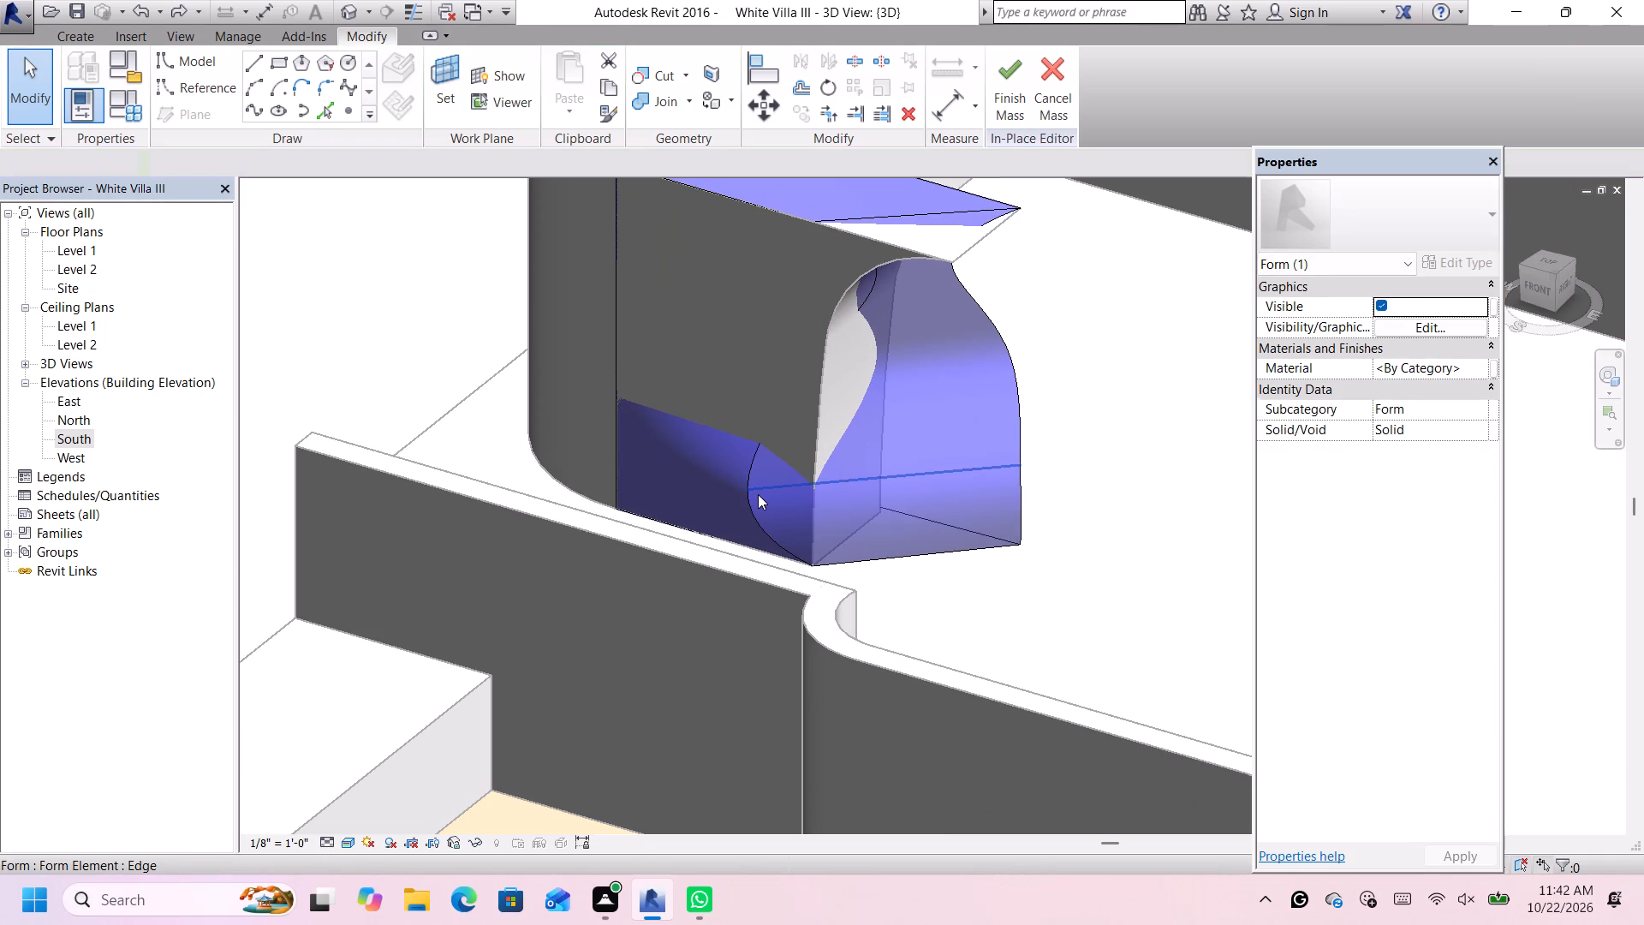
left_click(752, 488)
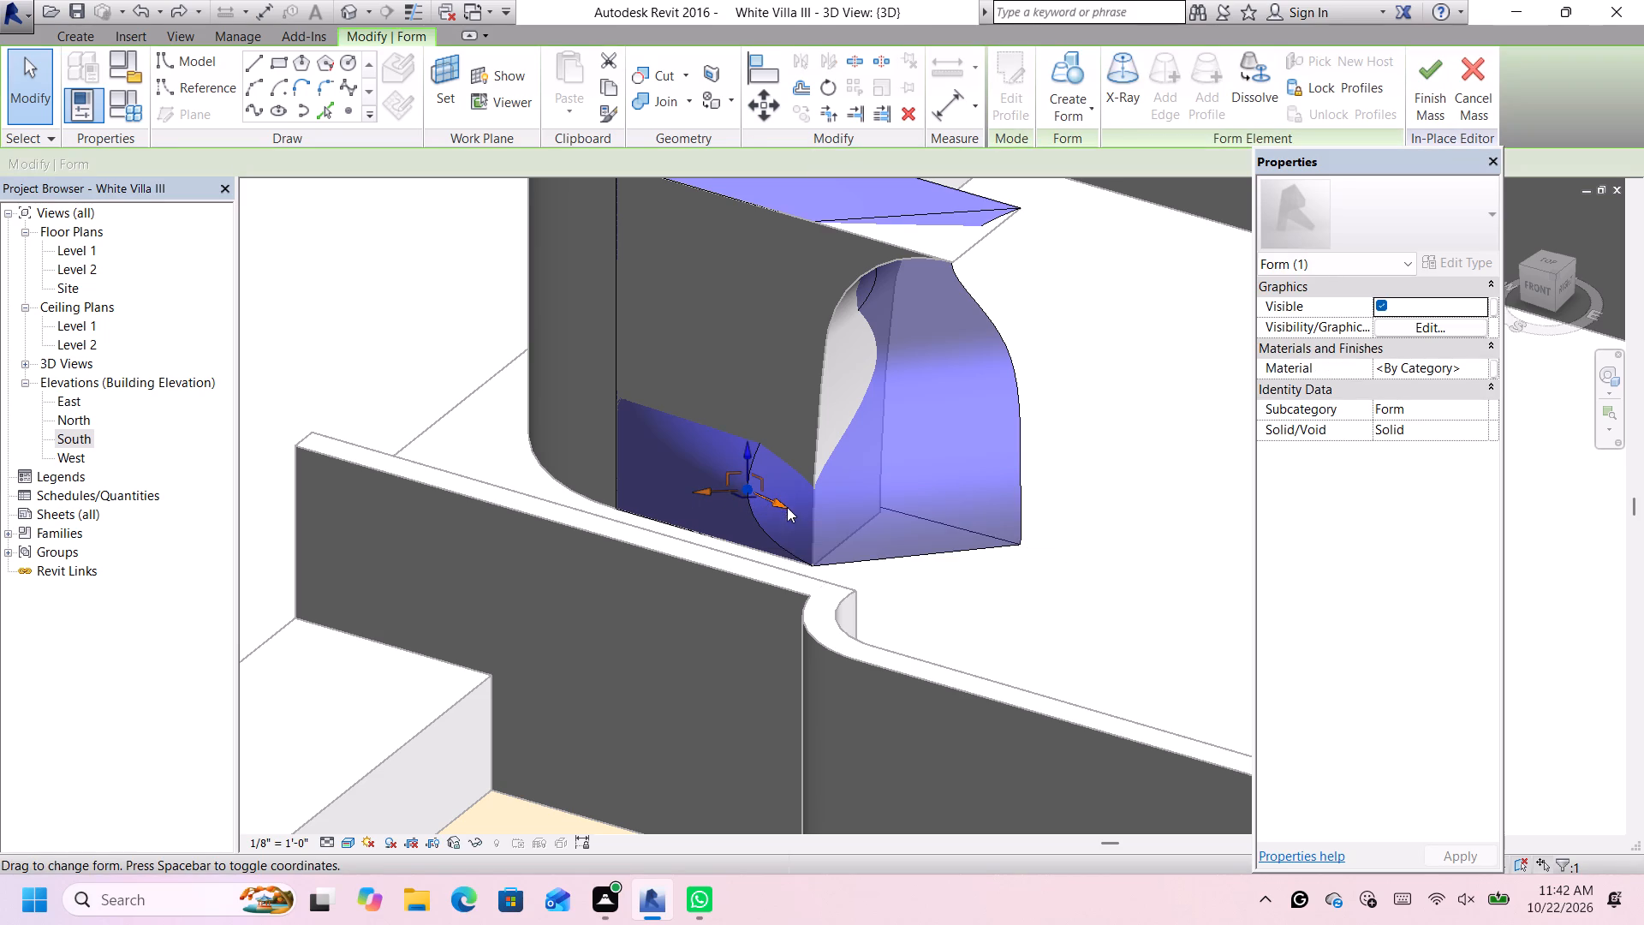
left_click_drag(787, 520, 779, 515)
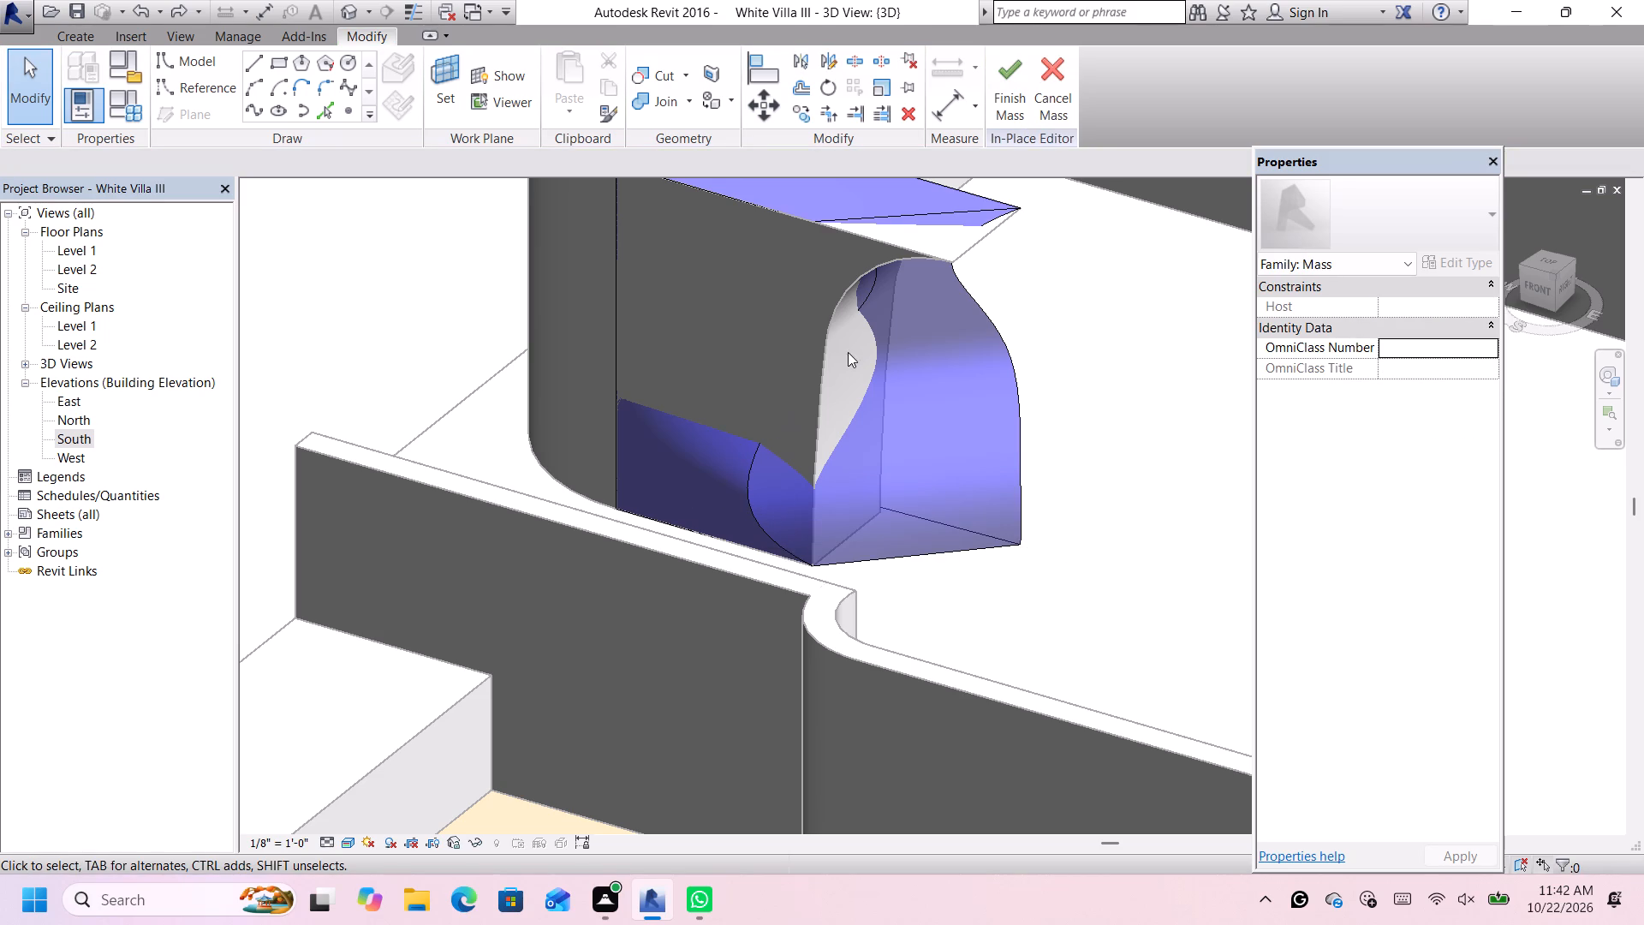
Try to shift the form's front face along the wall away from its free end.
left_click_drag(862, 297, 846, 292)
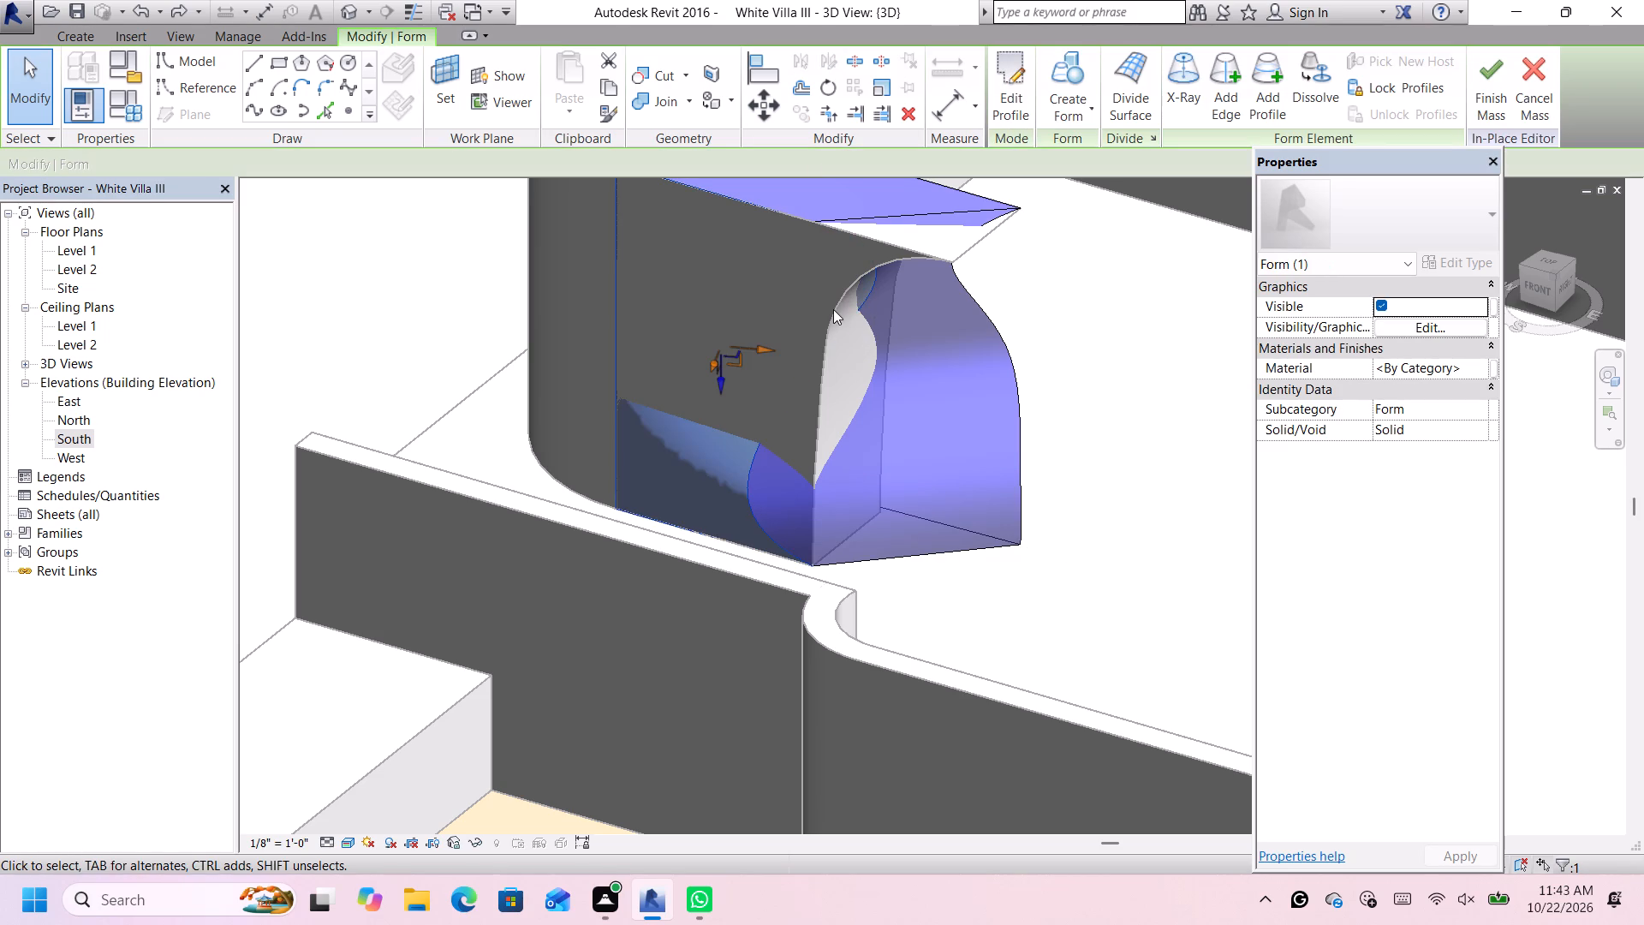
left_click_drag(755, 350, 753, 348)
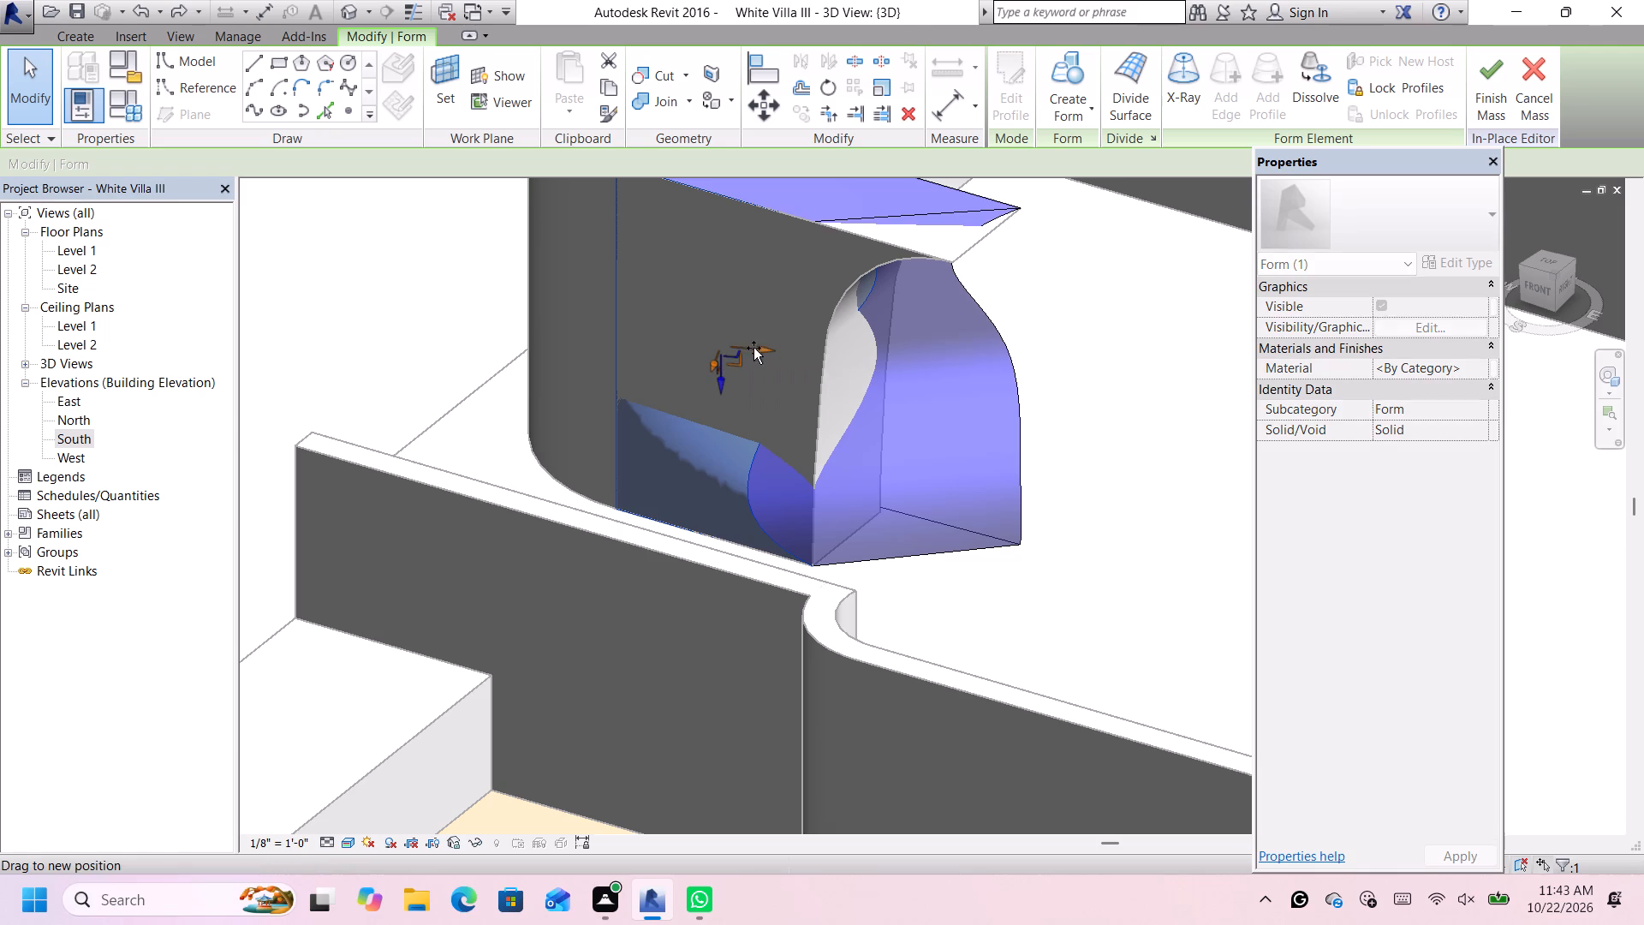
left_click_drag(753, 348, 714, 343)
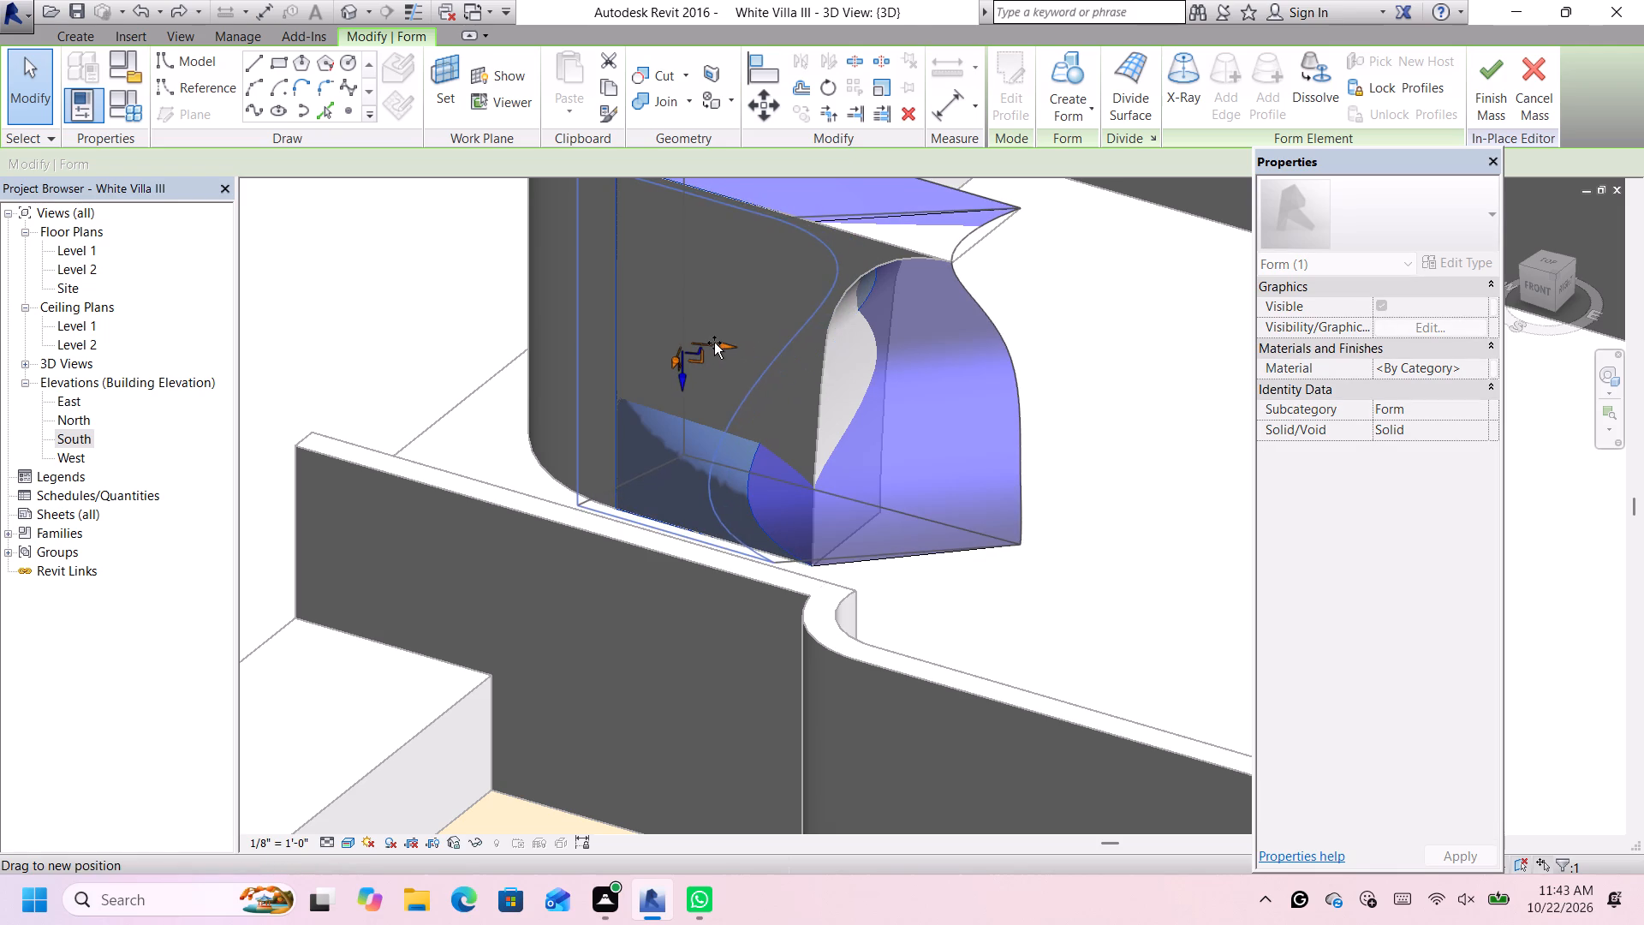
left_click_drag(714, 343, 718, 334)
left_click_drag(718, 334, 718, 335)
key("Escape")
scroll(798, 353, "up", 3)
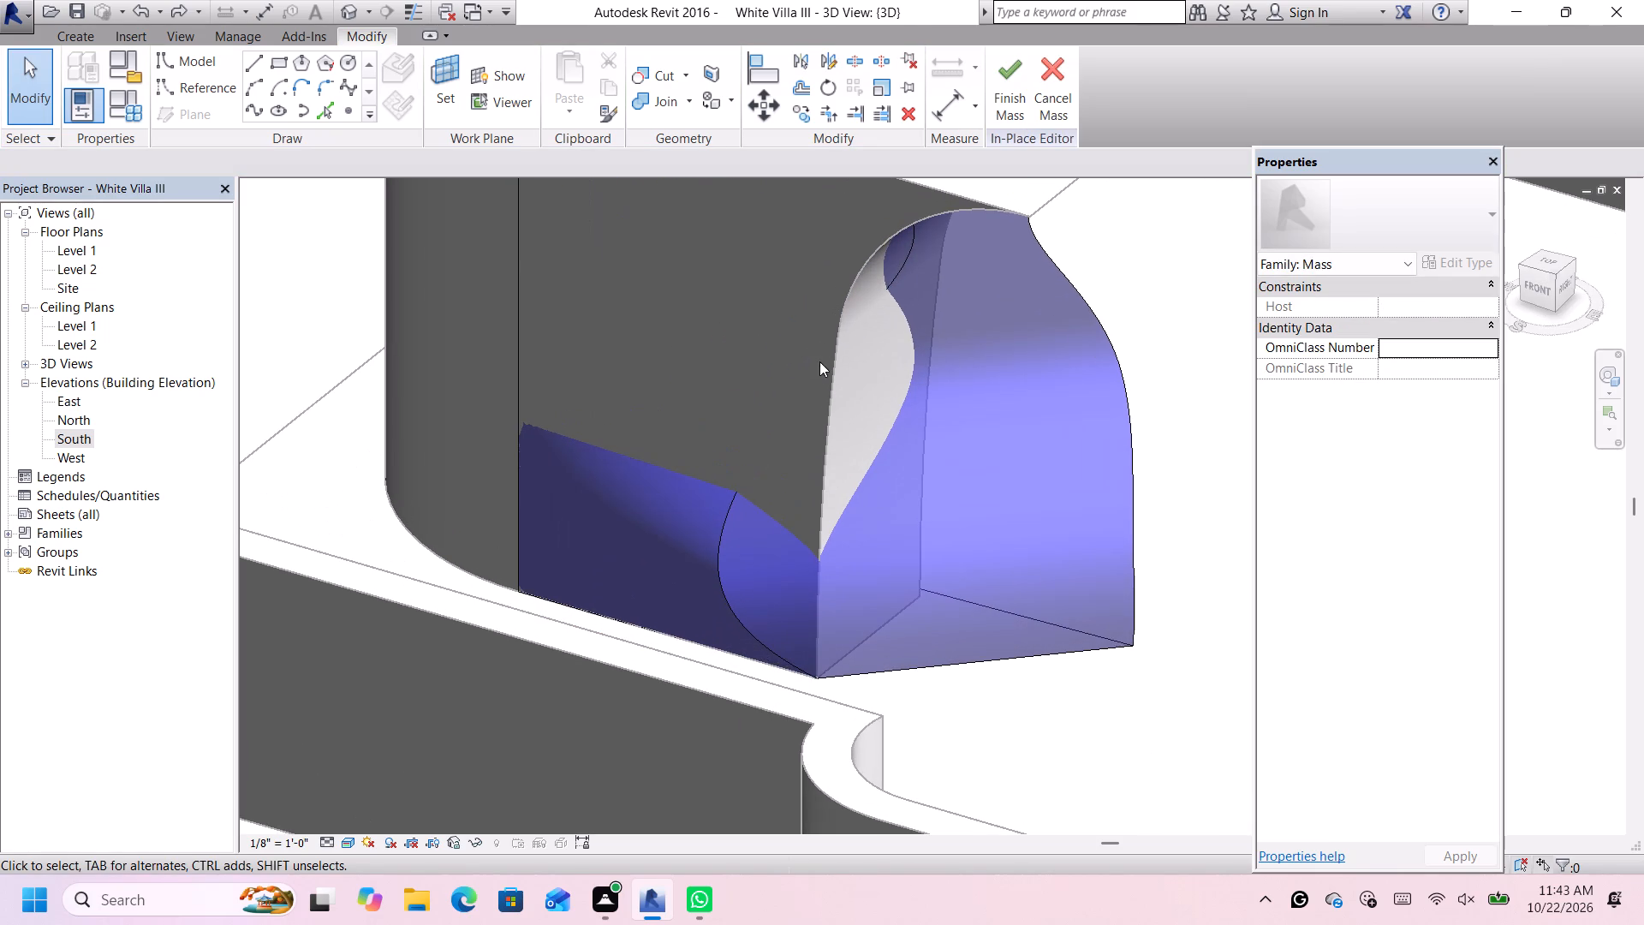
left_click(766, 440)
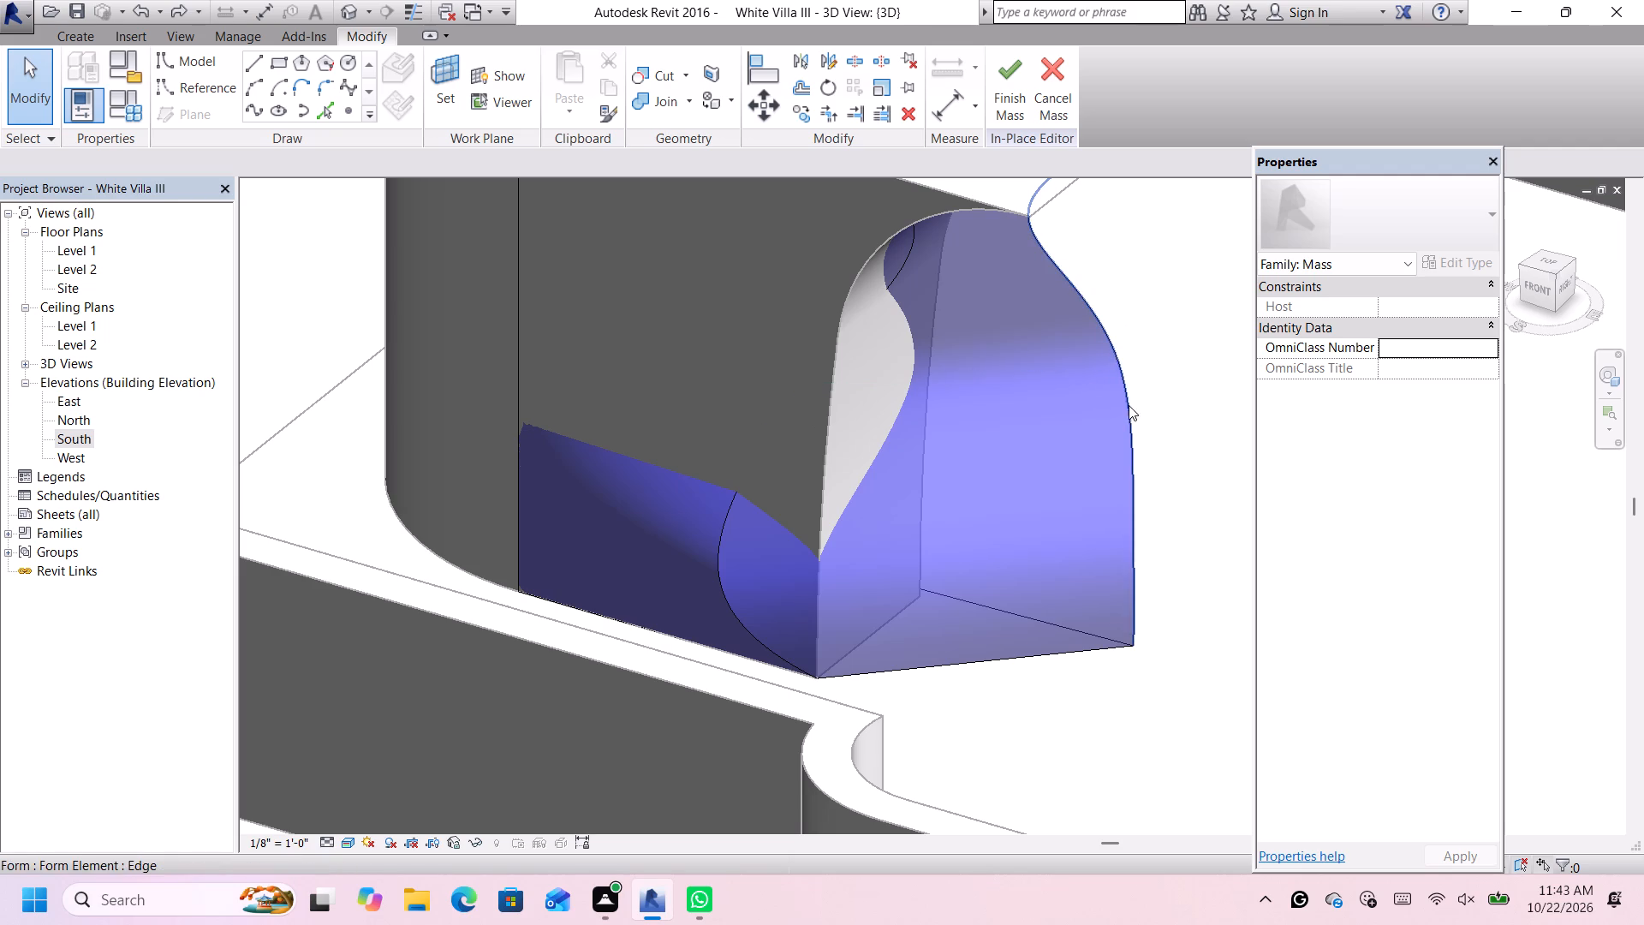
Shift the form's curved front edge slightly toward the wall's free end and dismiss the notification card.
scroll(1119, 427, "down", 5)
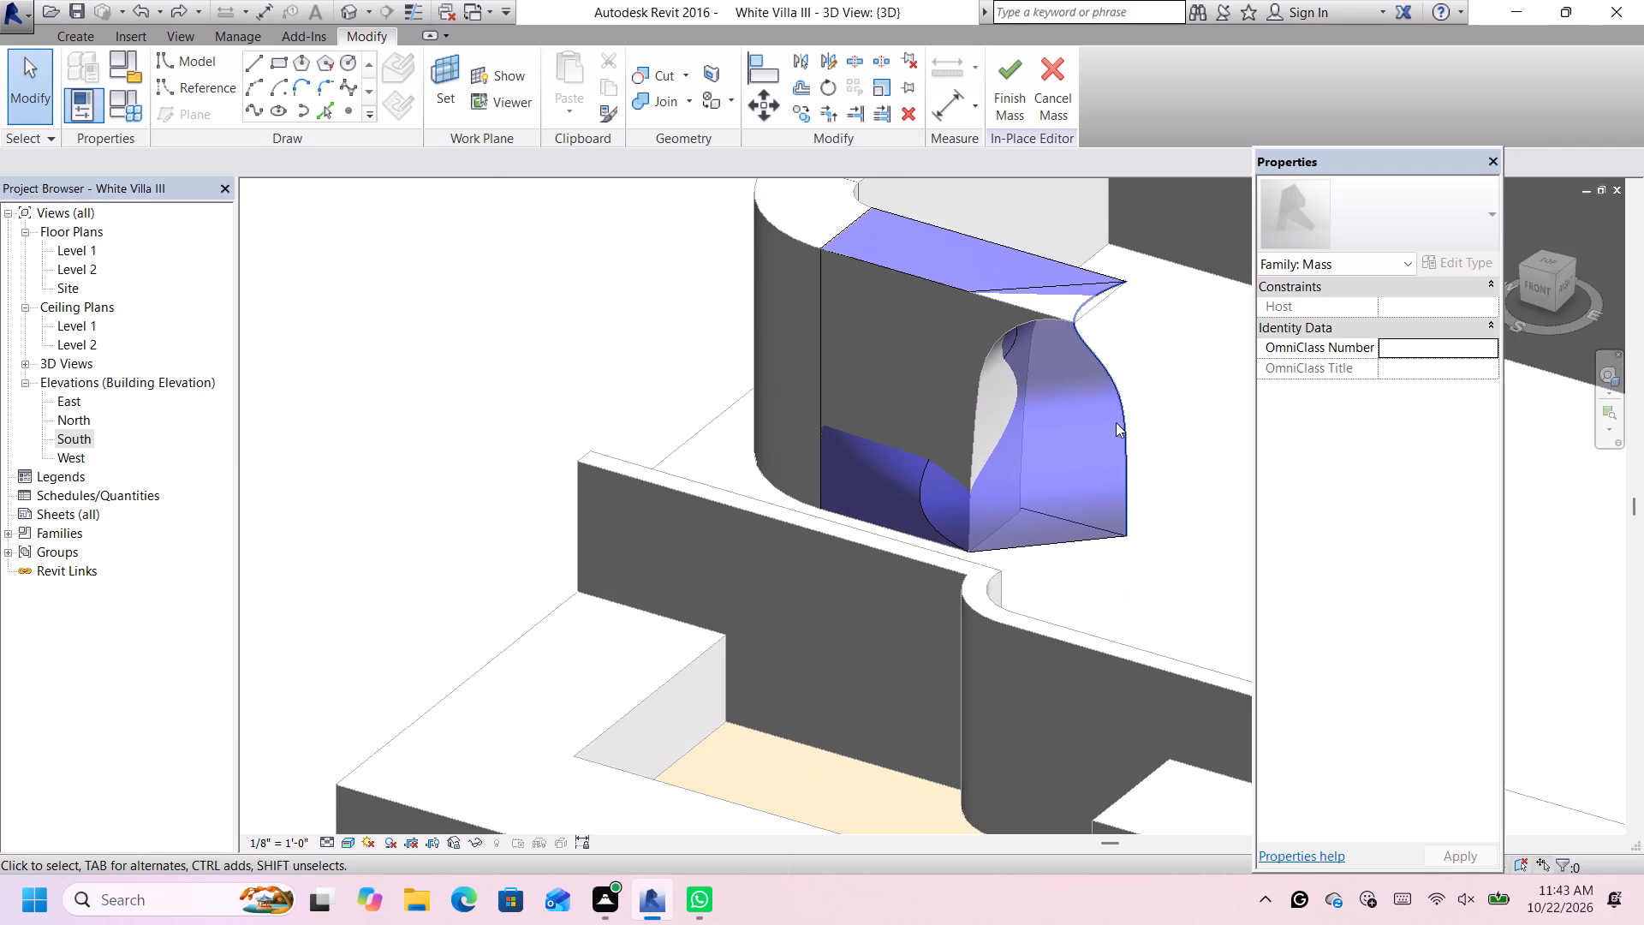
scroll(983, 495, "down", 3)
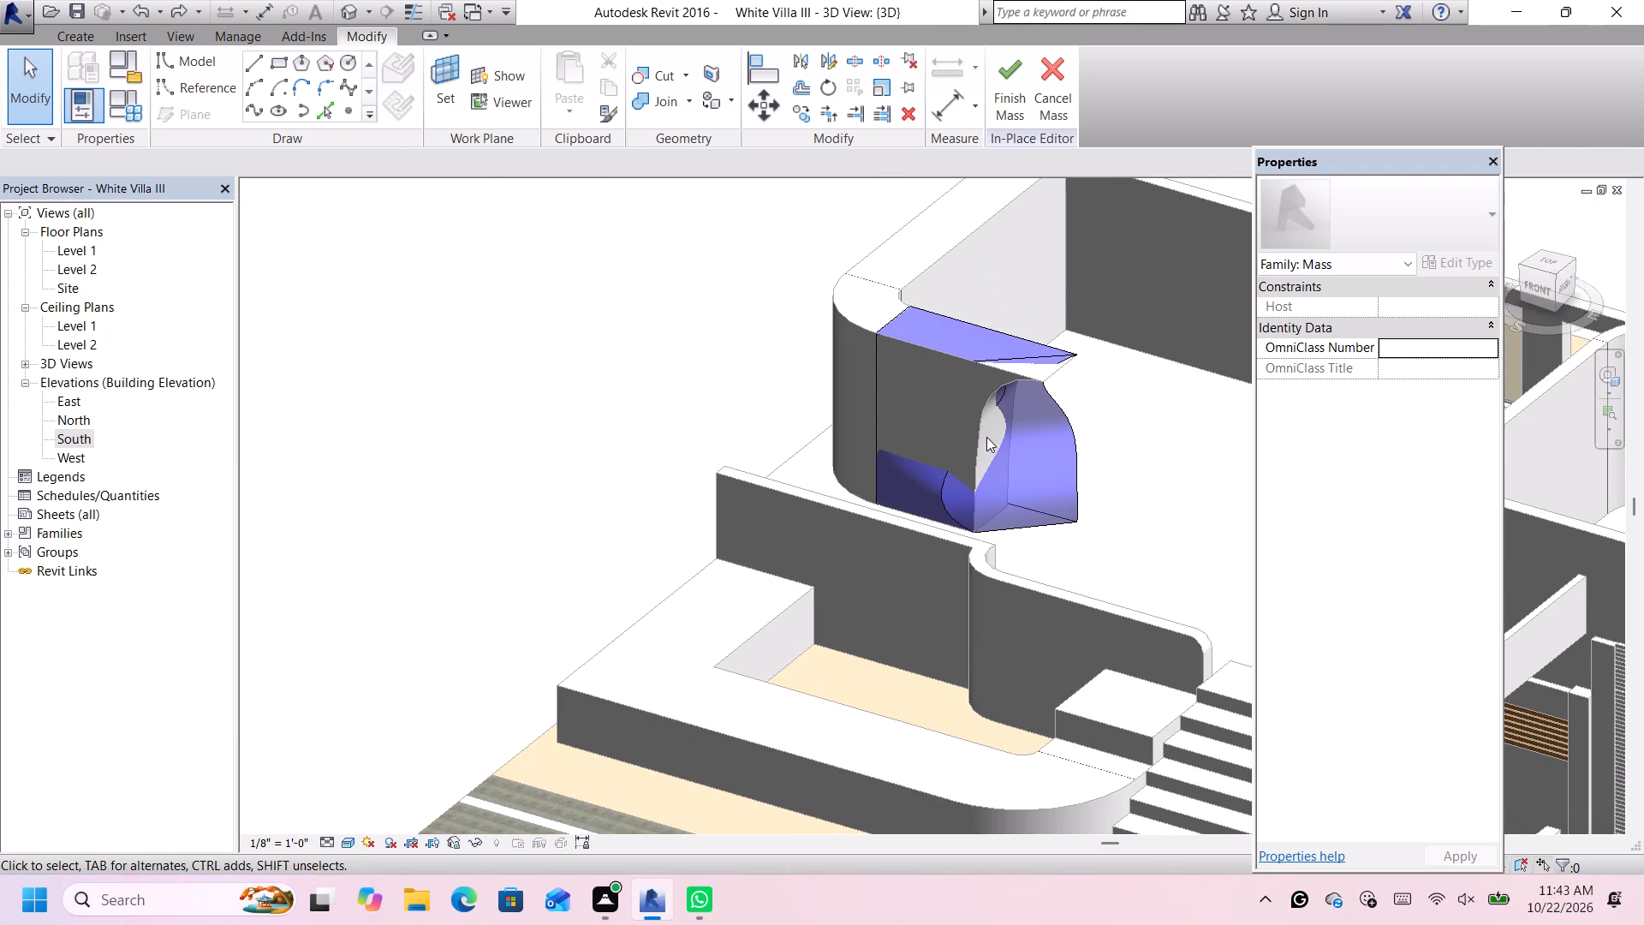
left_click(975, 421)
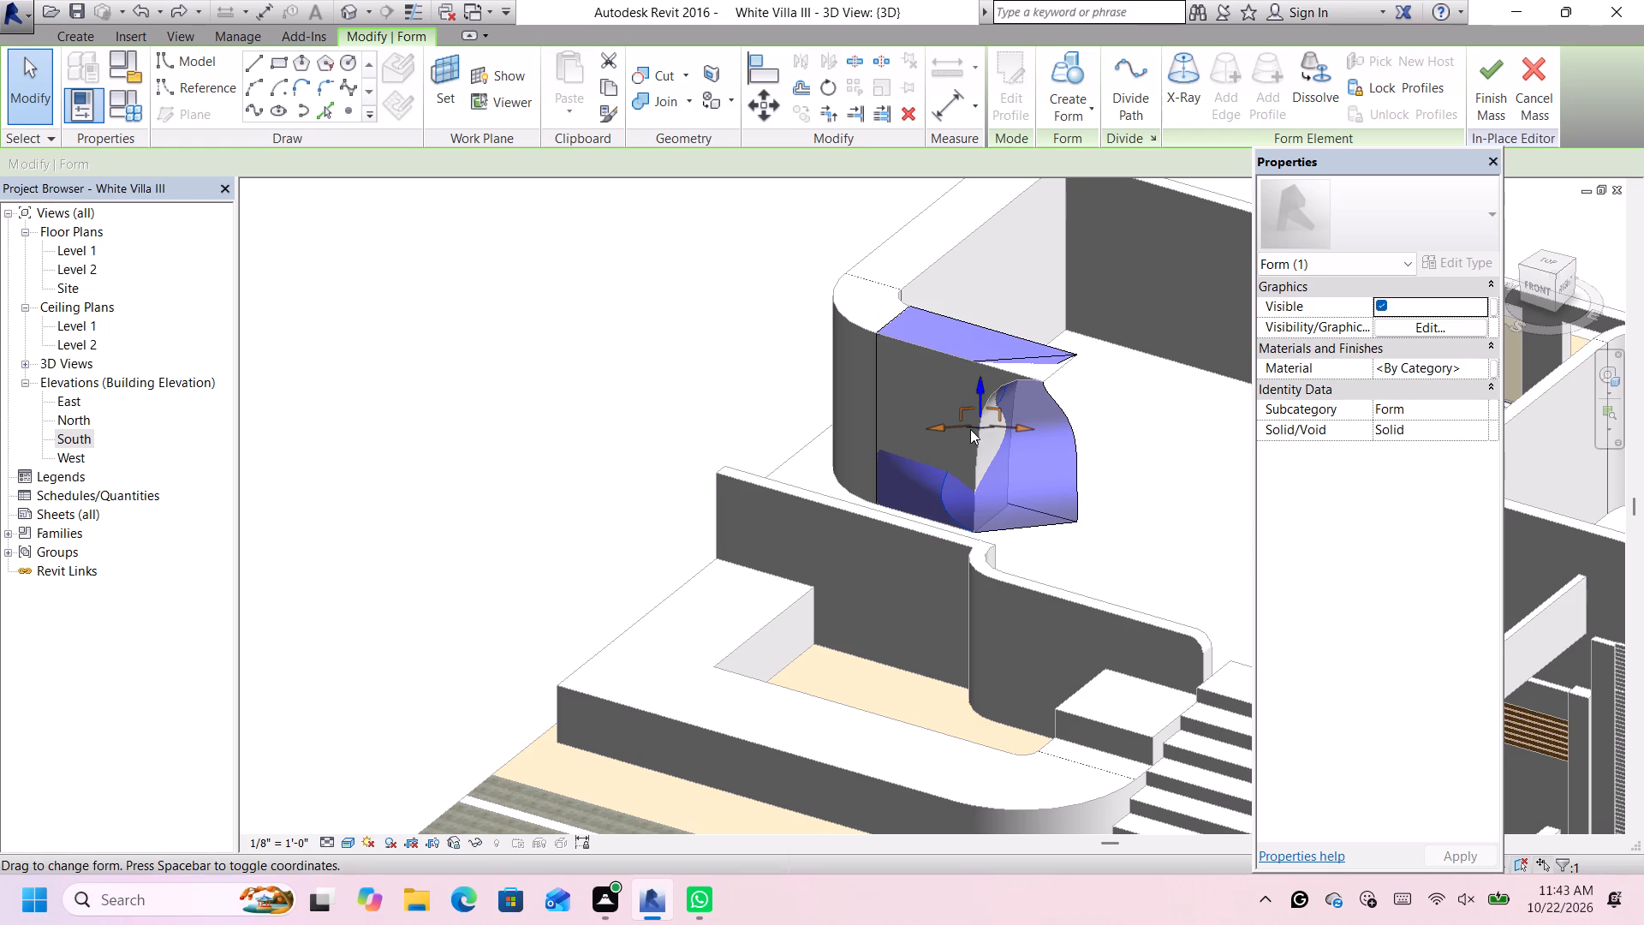
scroll(959, 423, "up", 2)
left_click_drag(944, 426, 929, 422)
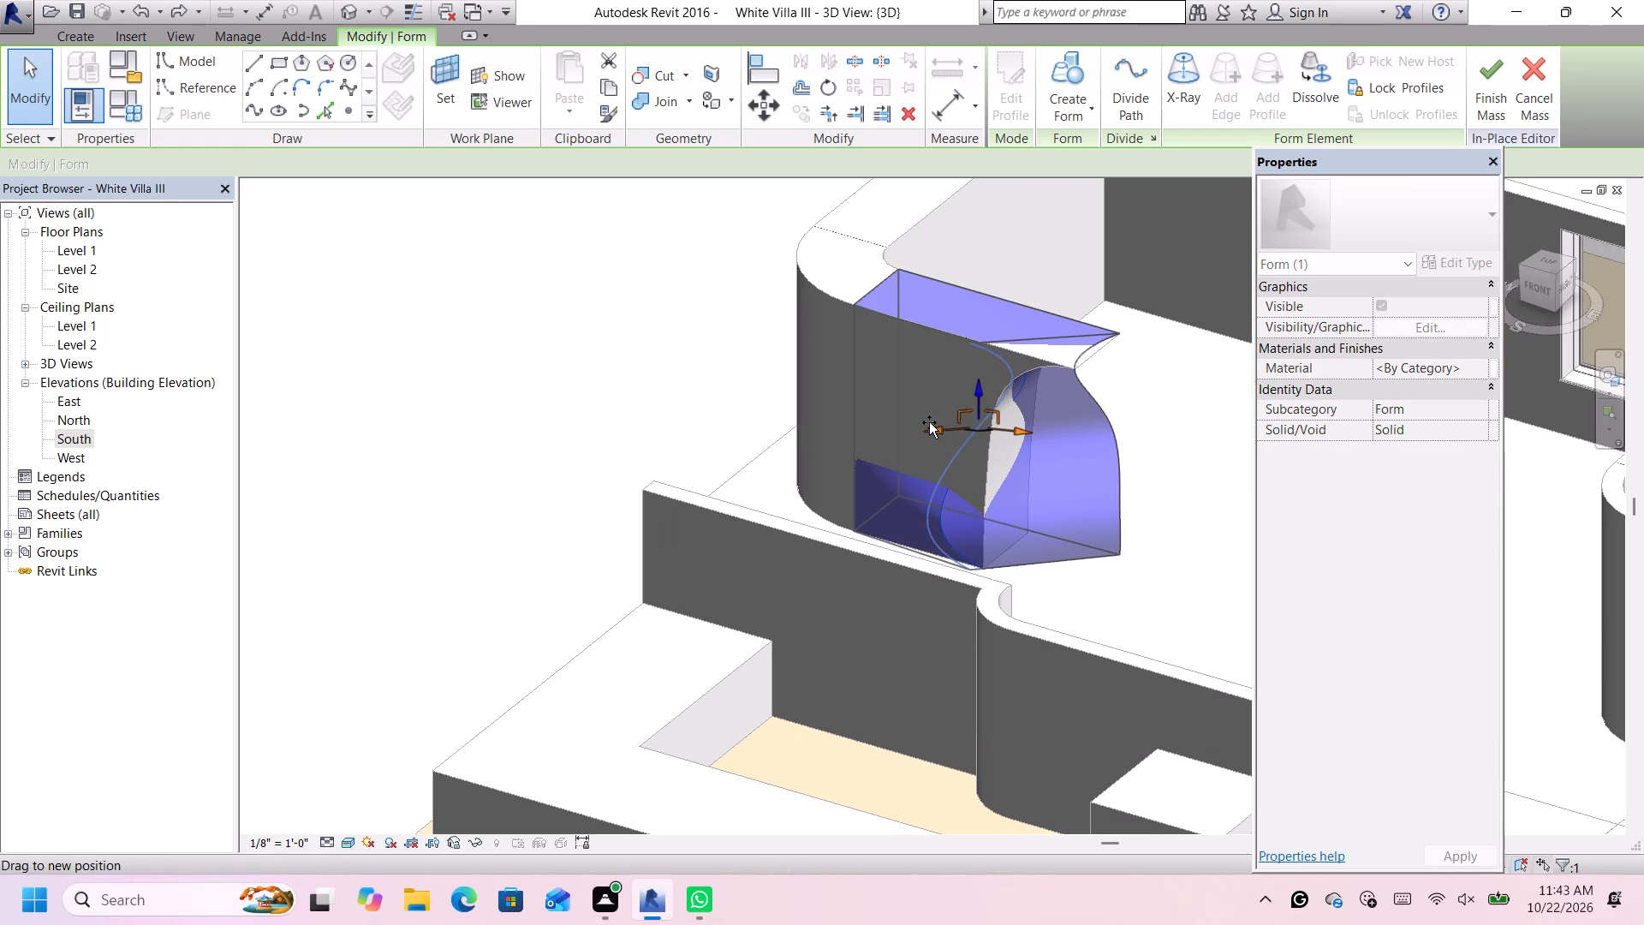
left_click_drag(929, 422, 934, 422)
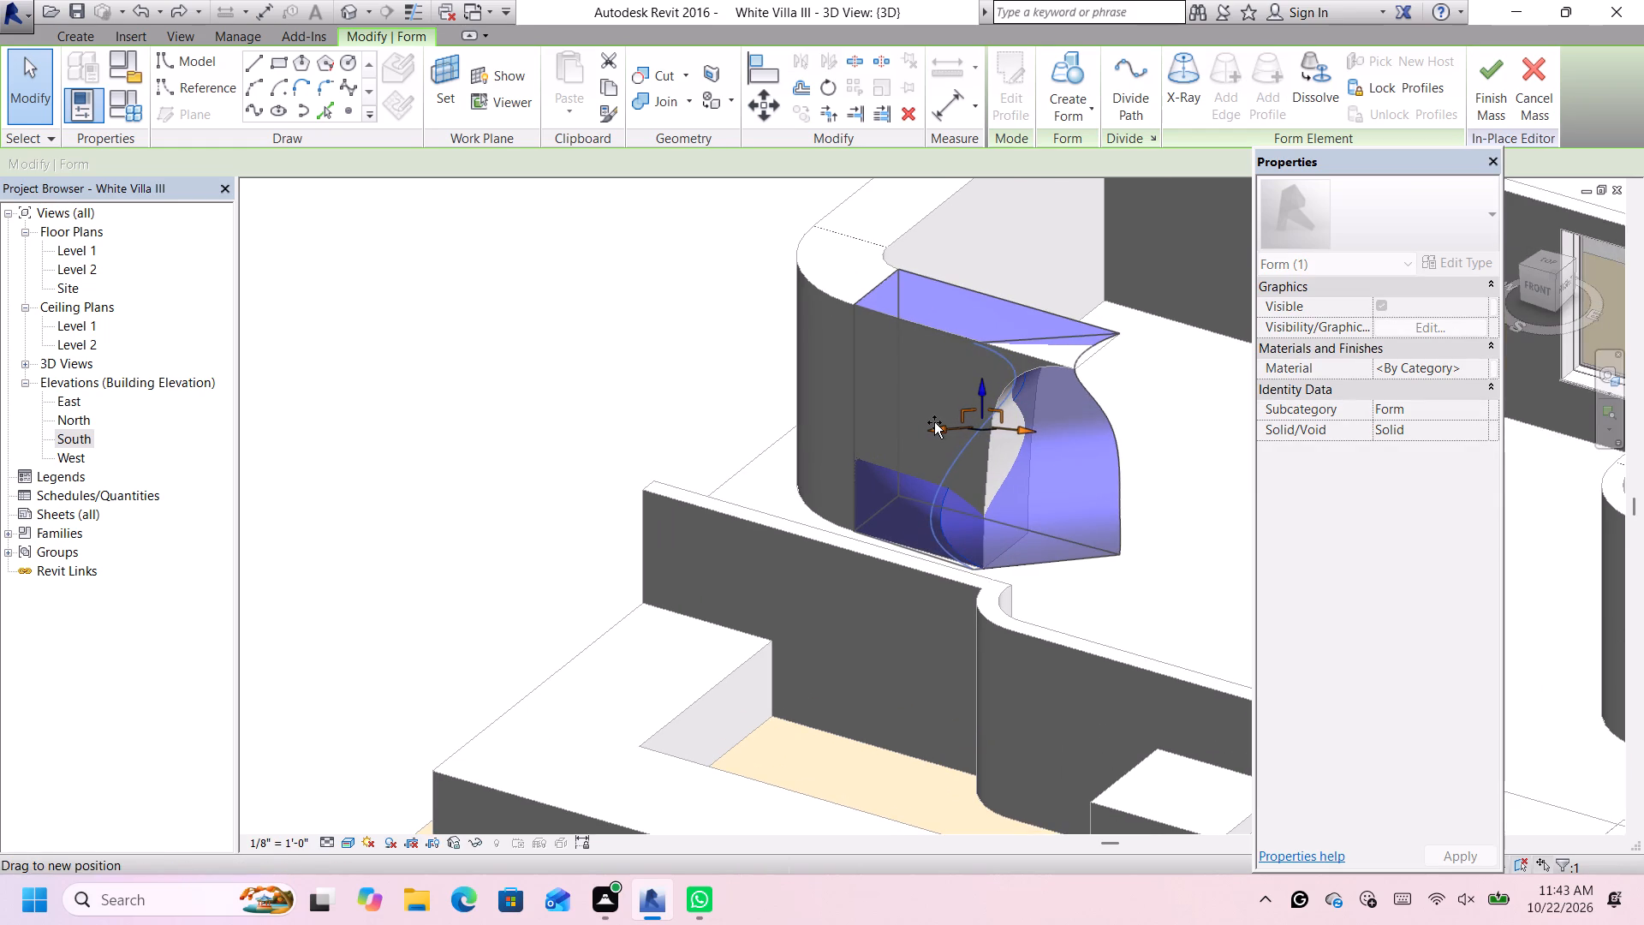
left_click_drag(934, 422, 938, 422)
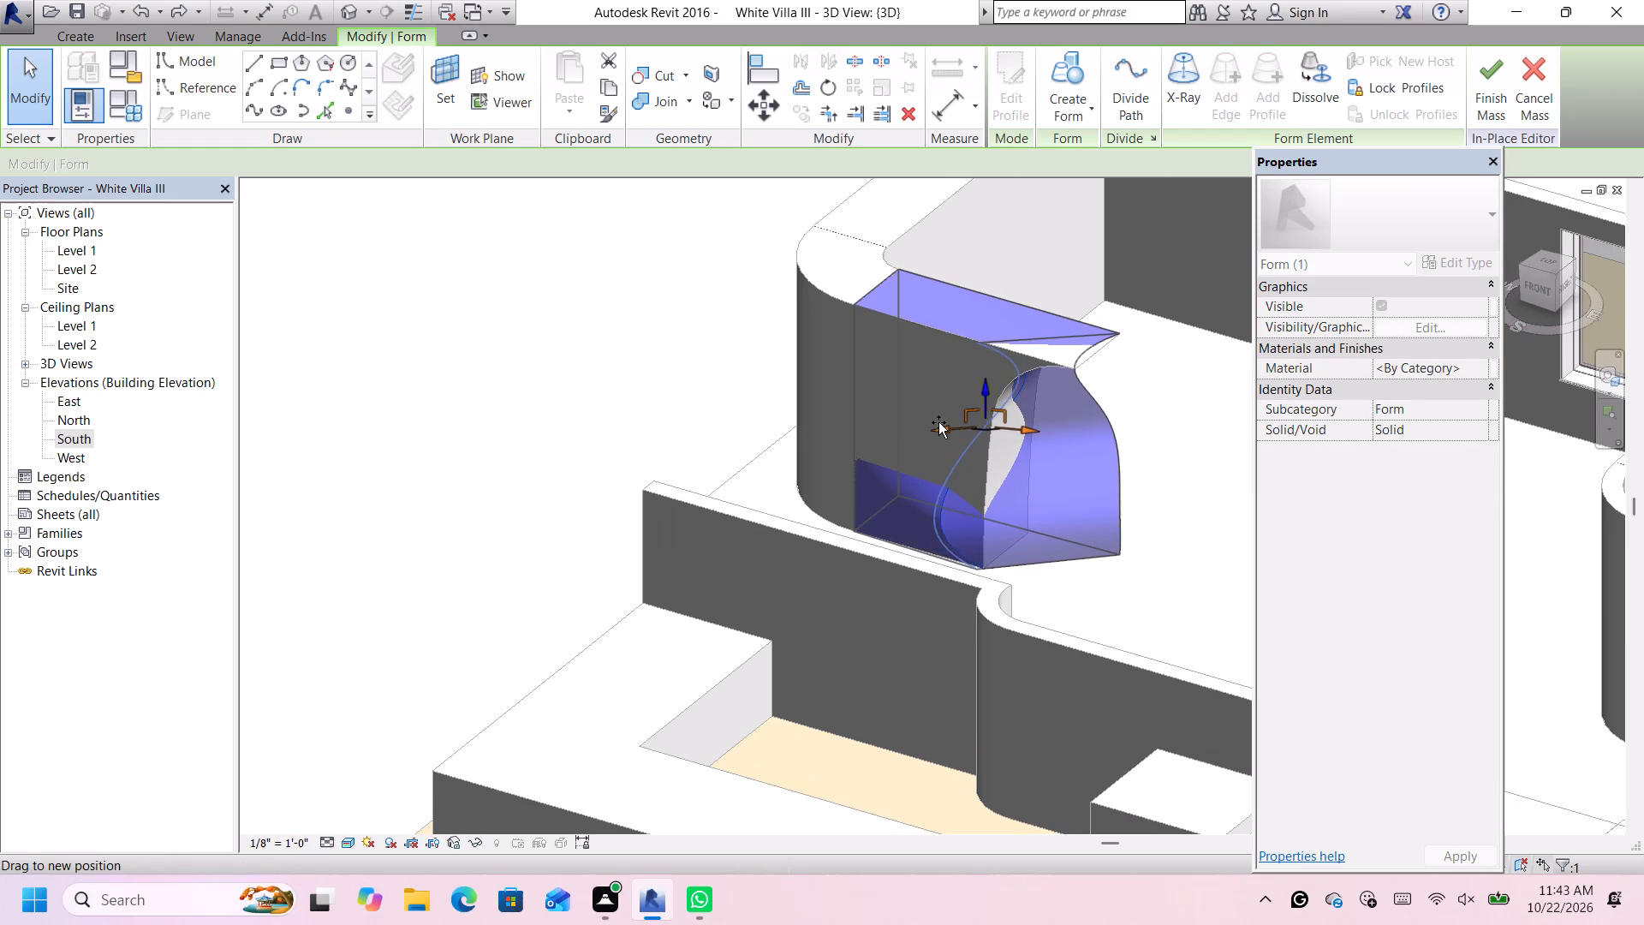
left_click_drag(938, 422, 953, 421)
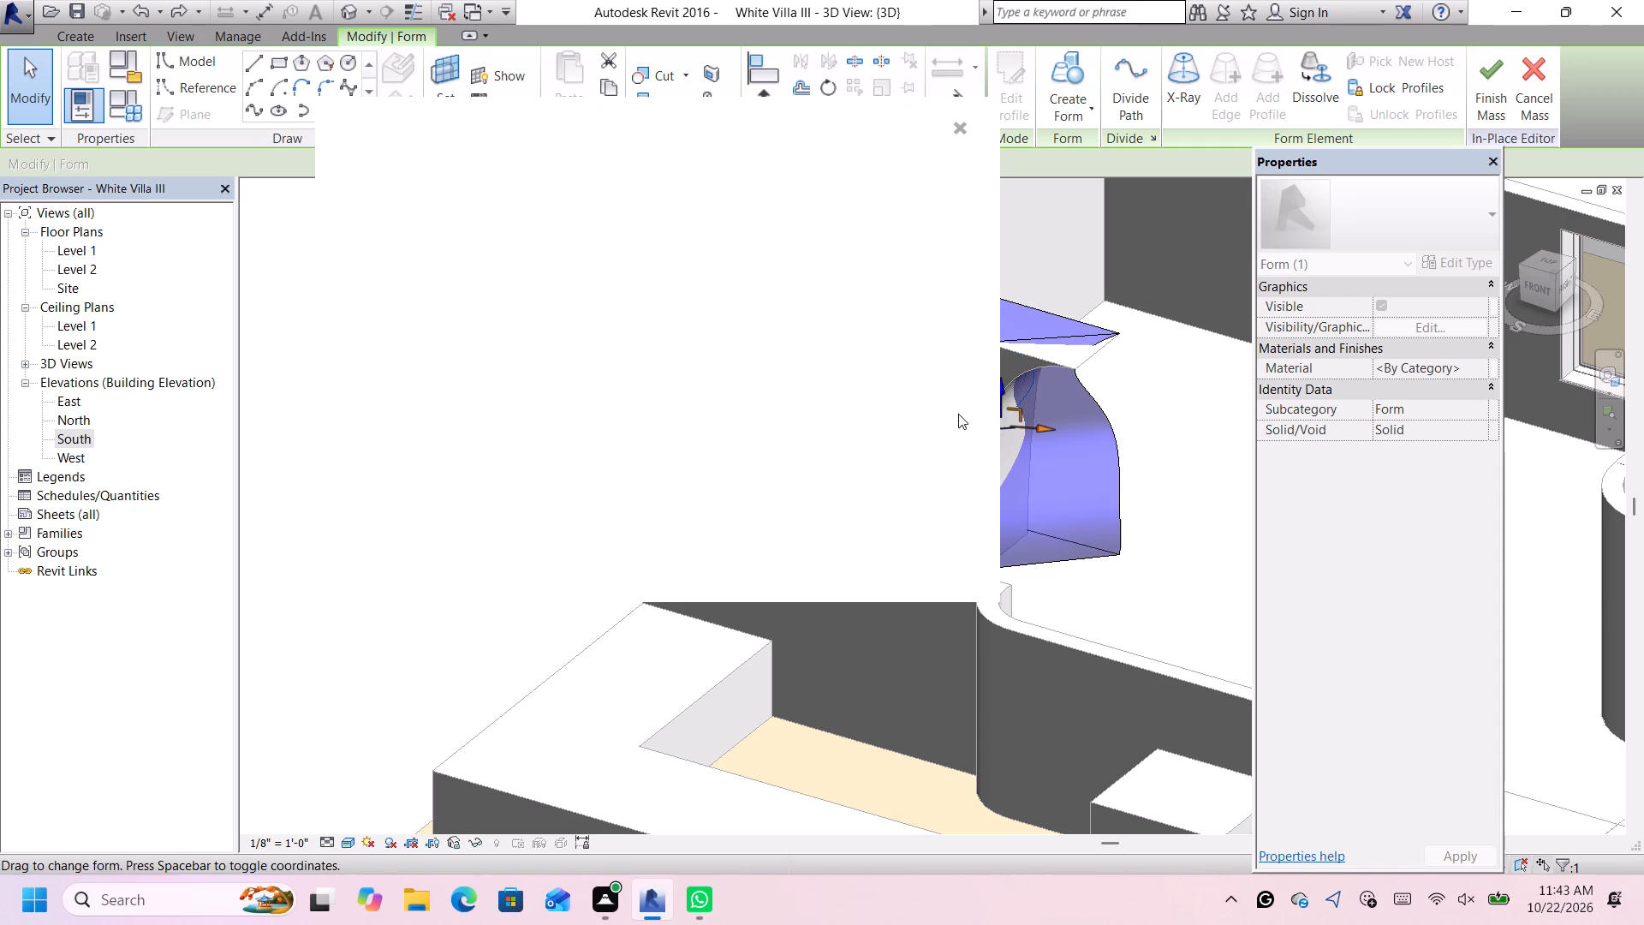
scroll(1180, 517, "up", 1)
left_click(1064, 483)
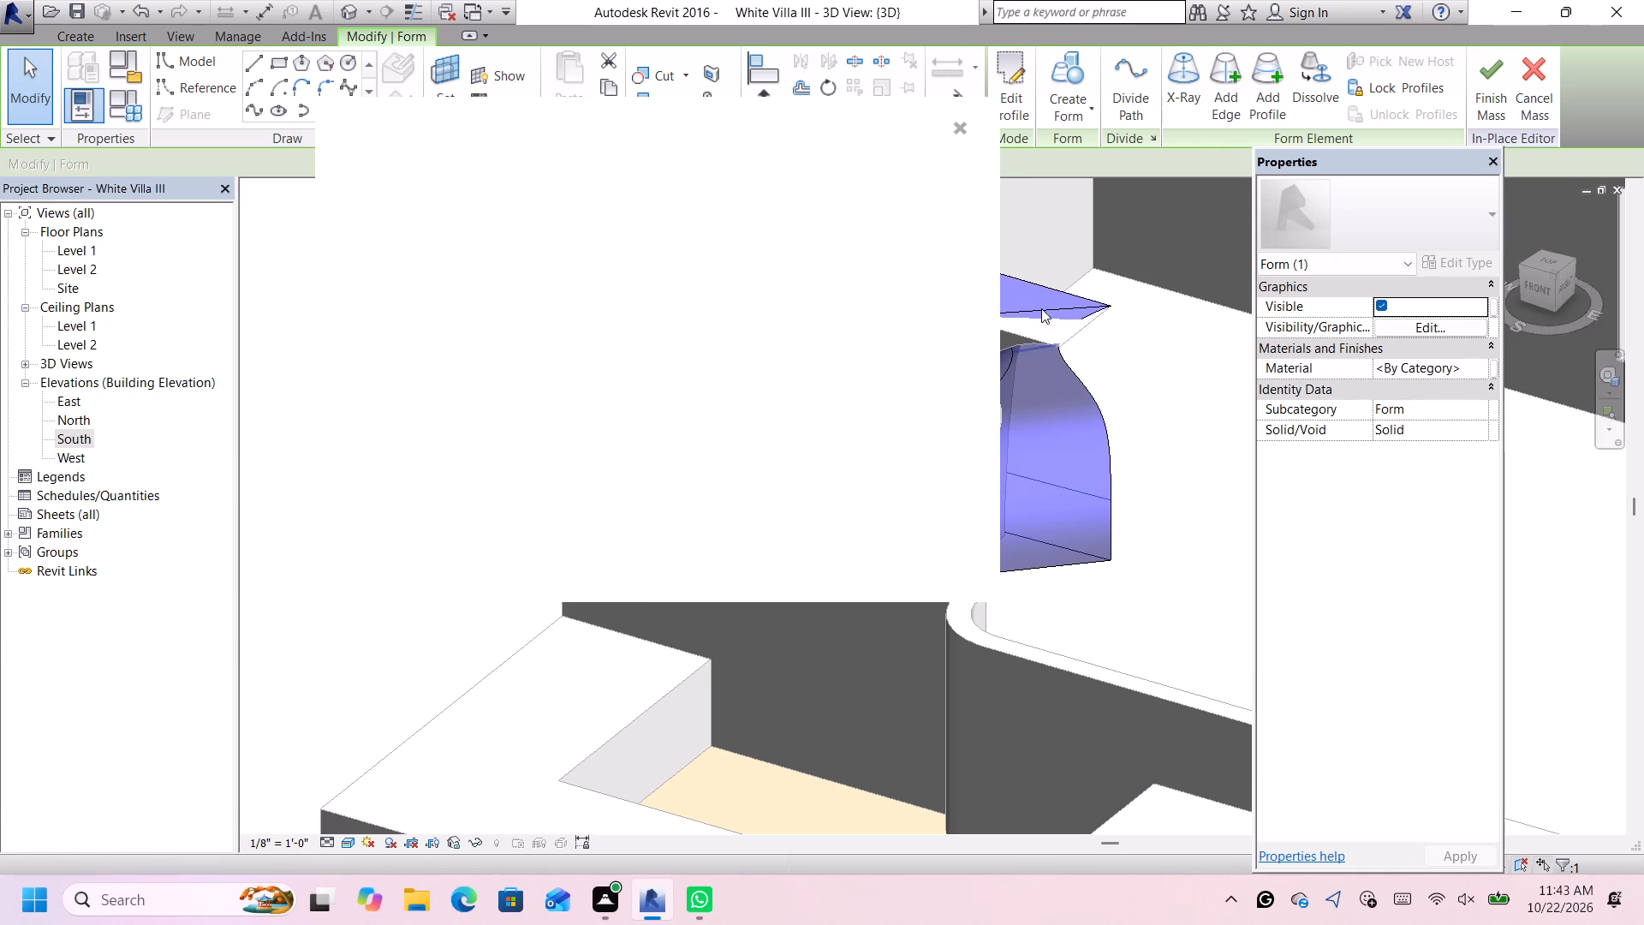
left_click(960, 121)
Pull the upper profile's edge across the form's end face outward past the wall's front face.
scroll(1085, 375, "up", 2)
scroll(1090, 380, "down", 1)
scroll(1090, 380, "up", 1)
left_click(1077, 379)
scroll(1073, 364, "up", 1)
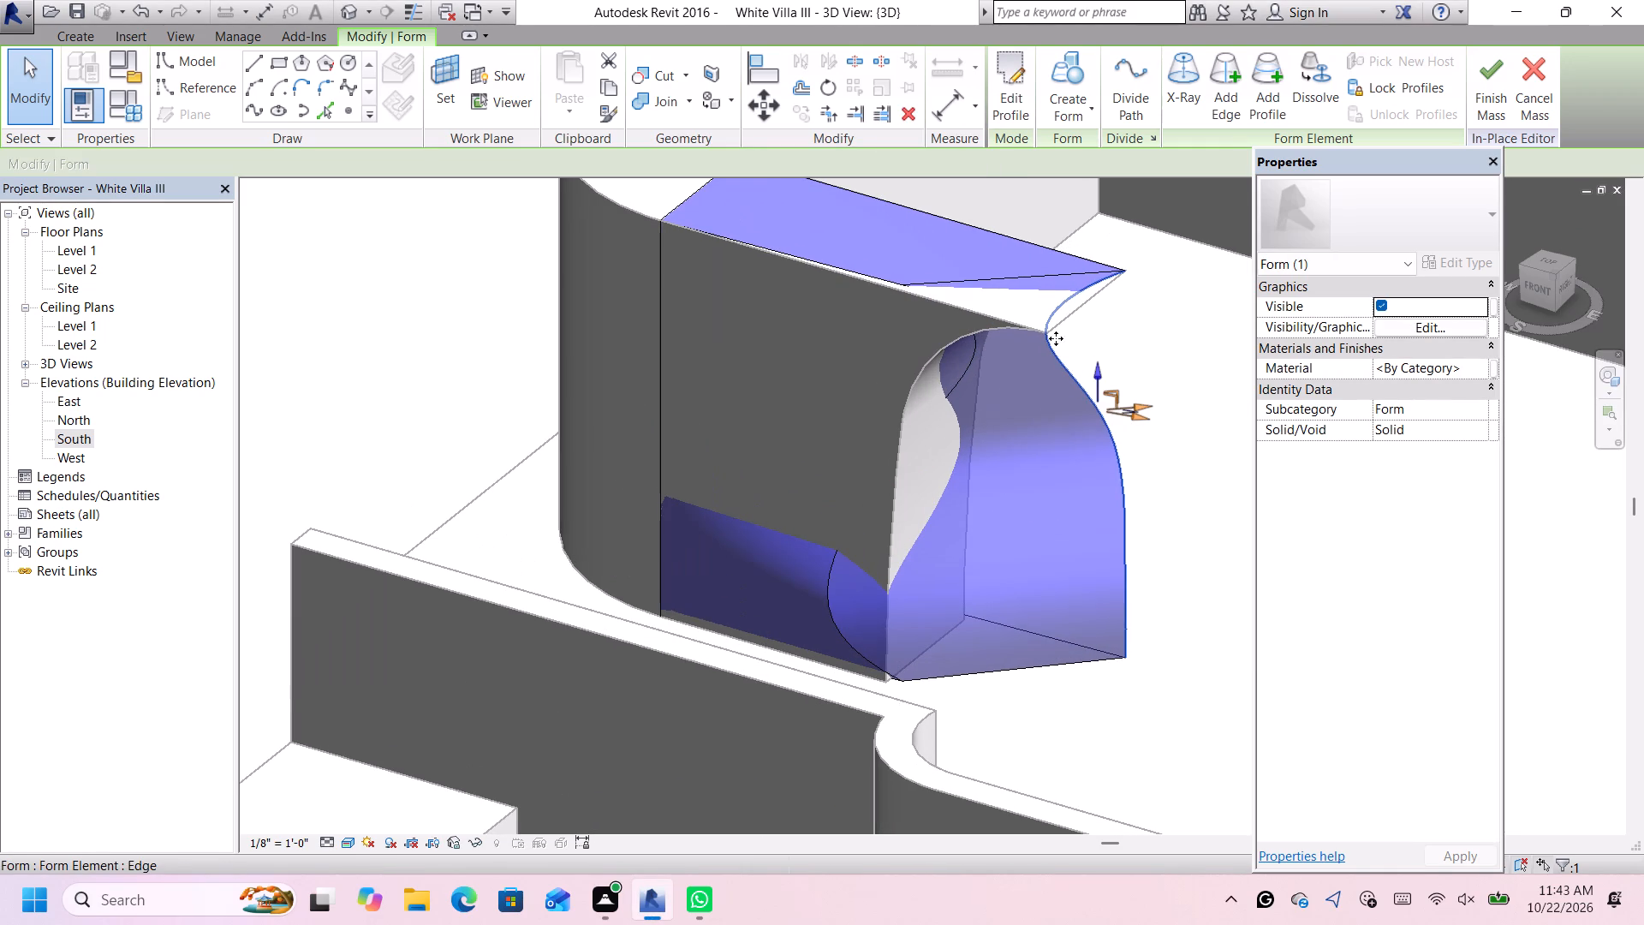
left_click(1044, 354)
scroll(1033, 410, "down", 4)
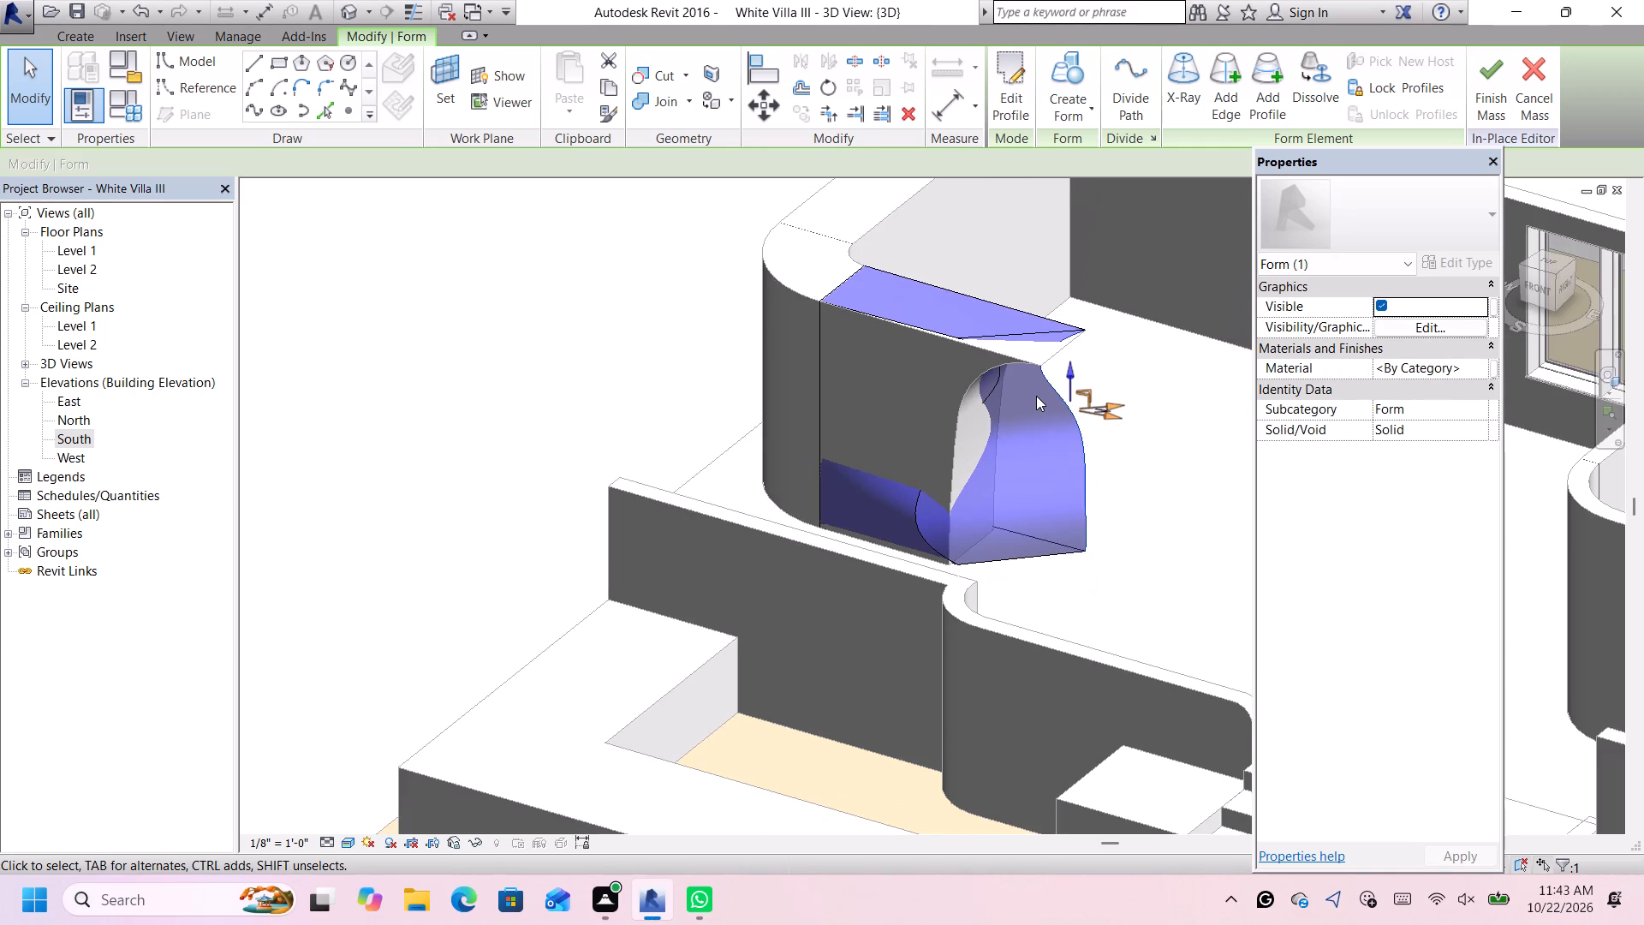
scroll(1037, 395, "down", 1)
middle_click_drag(1035, 440, 1032, 421)
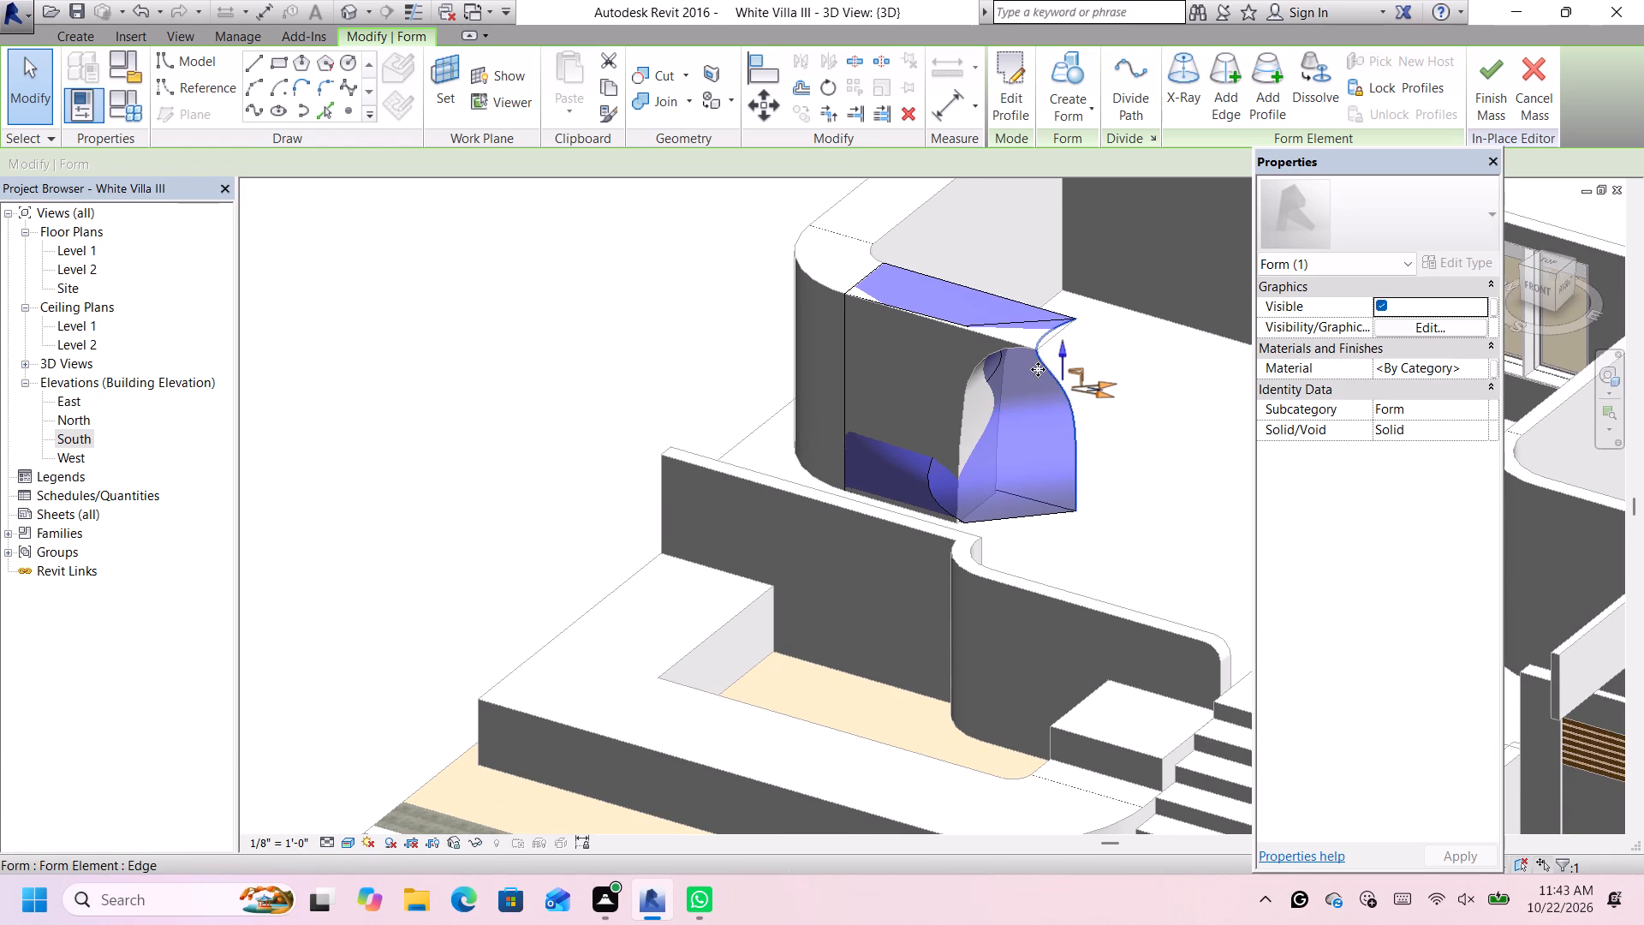
scroll(1038, 369, "up", 4)
middle_click_drag(1023, 421, 1000, 282)
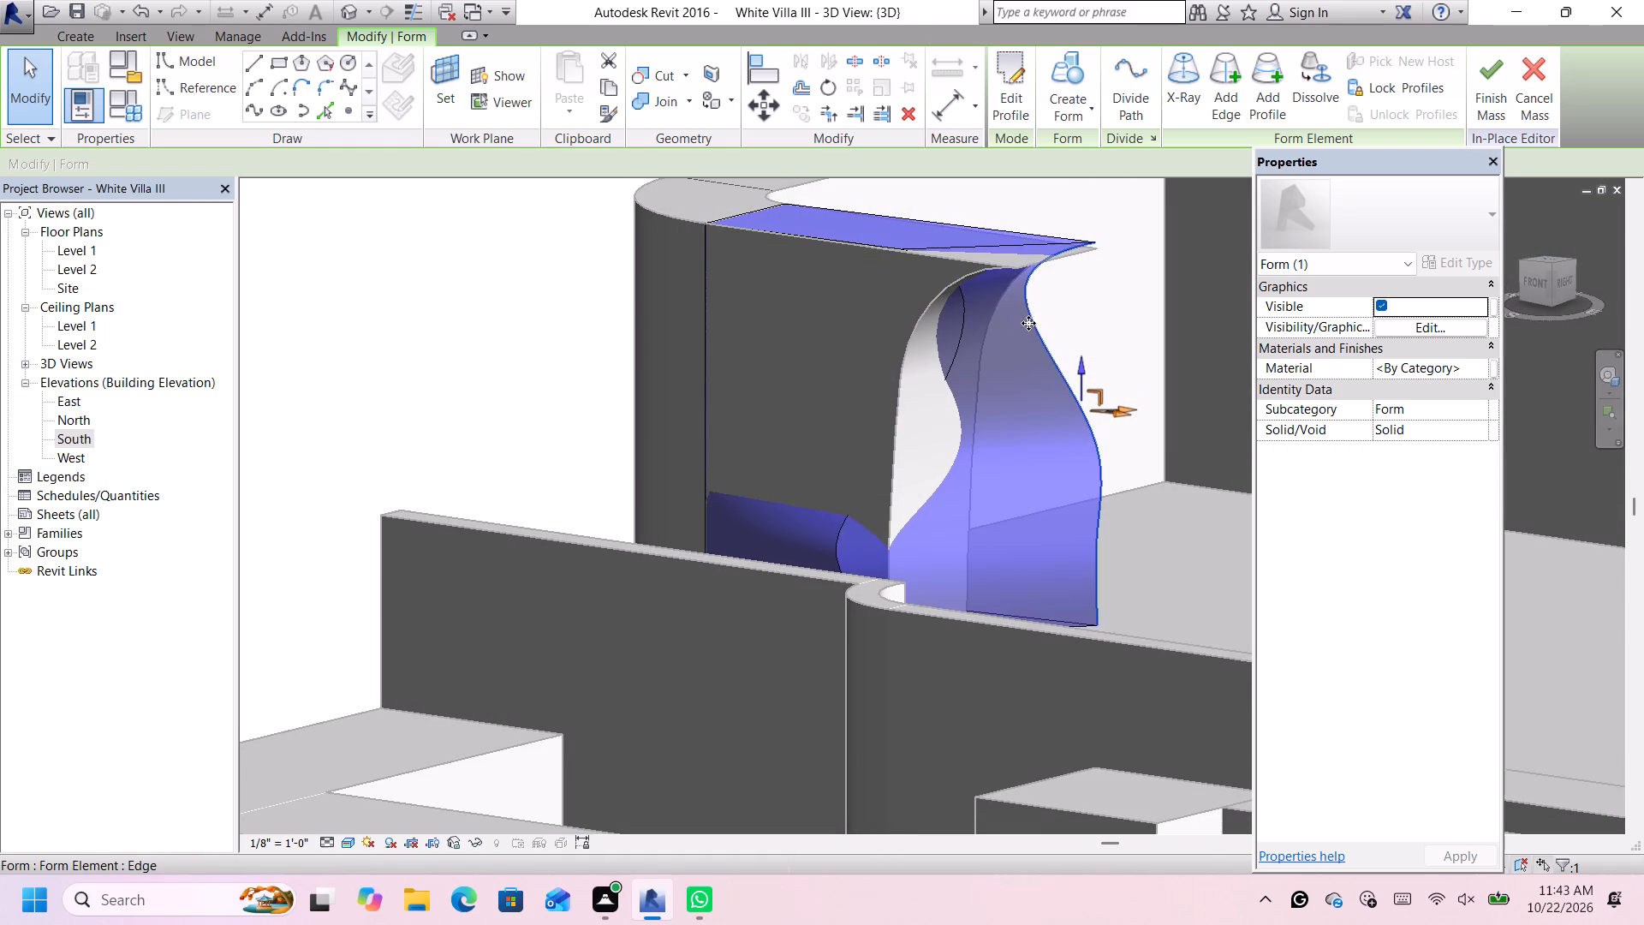
left_click(1009, 291)
scroll(1021, 296, "up", 4)
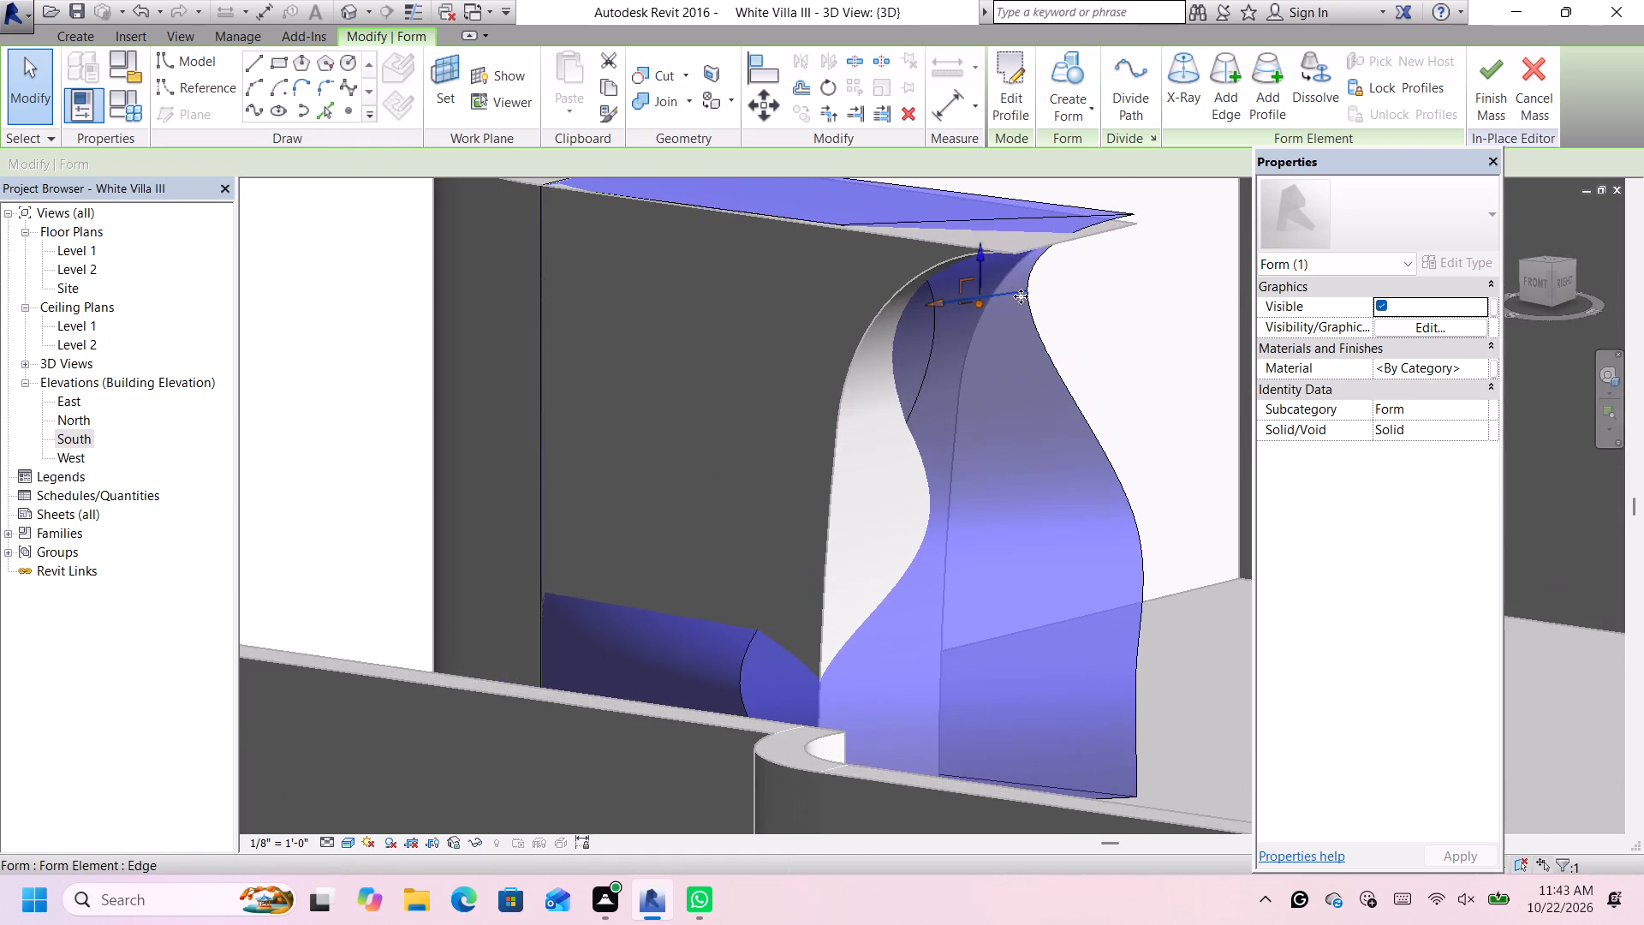
scroll(1025, 296, "up", 8)
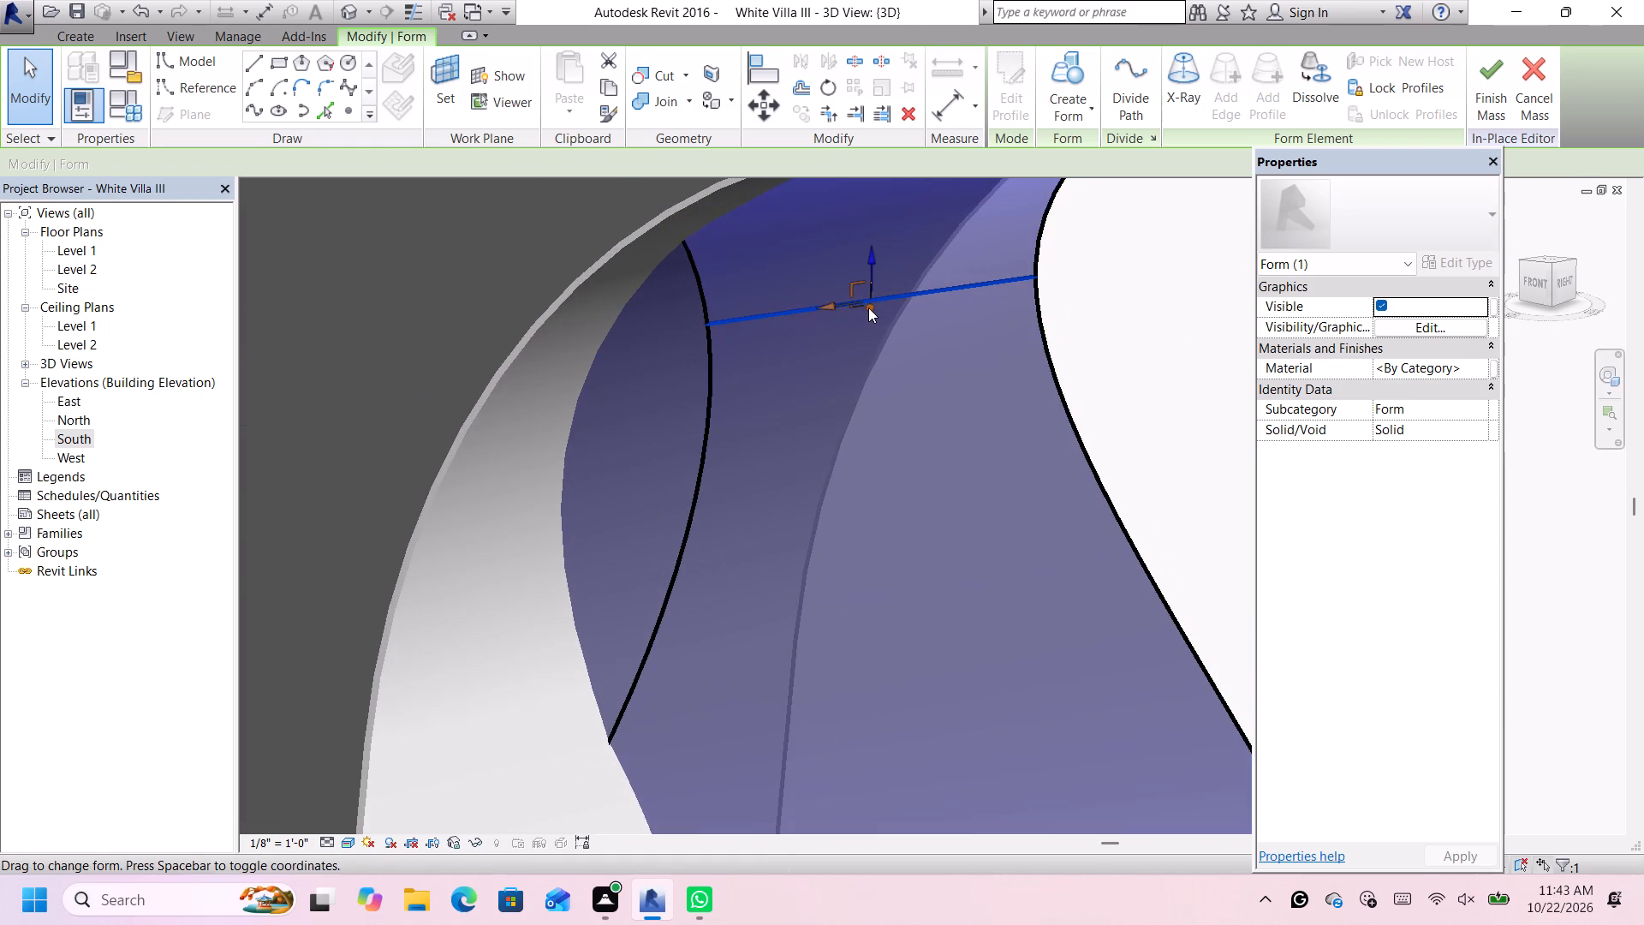
left_click_drag(868, 307, 961, 335)
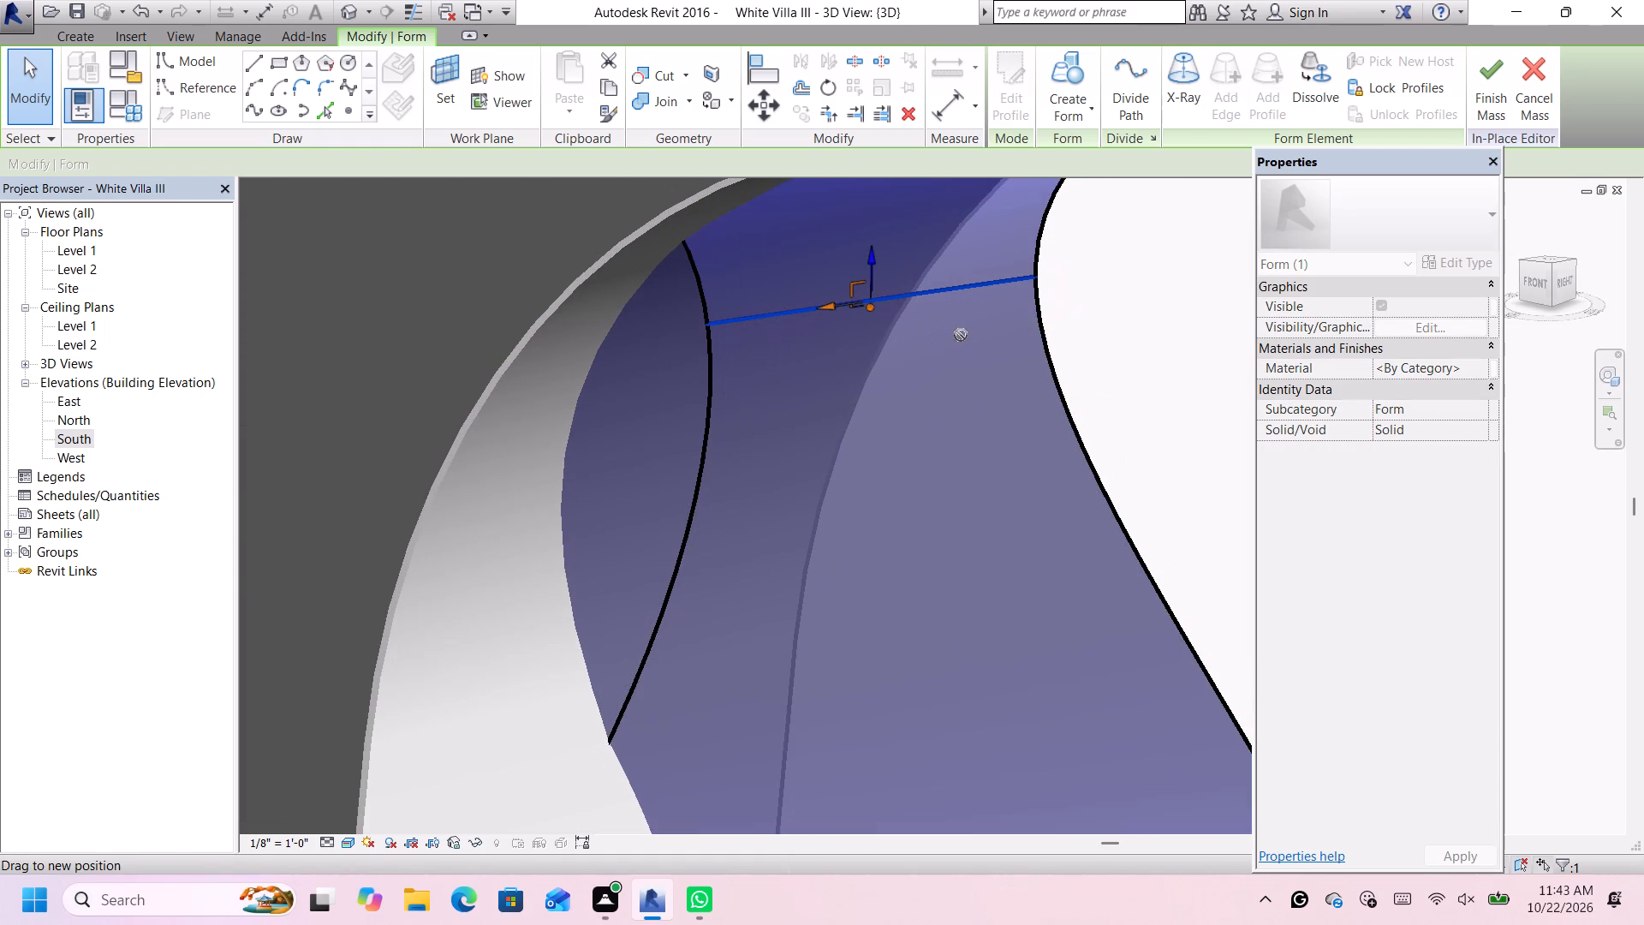
left_click_drag(961, 335, 879, 397)
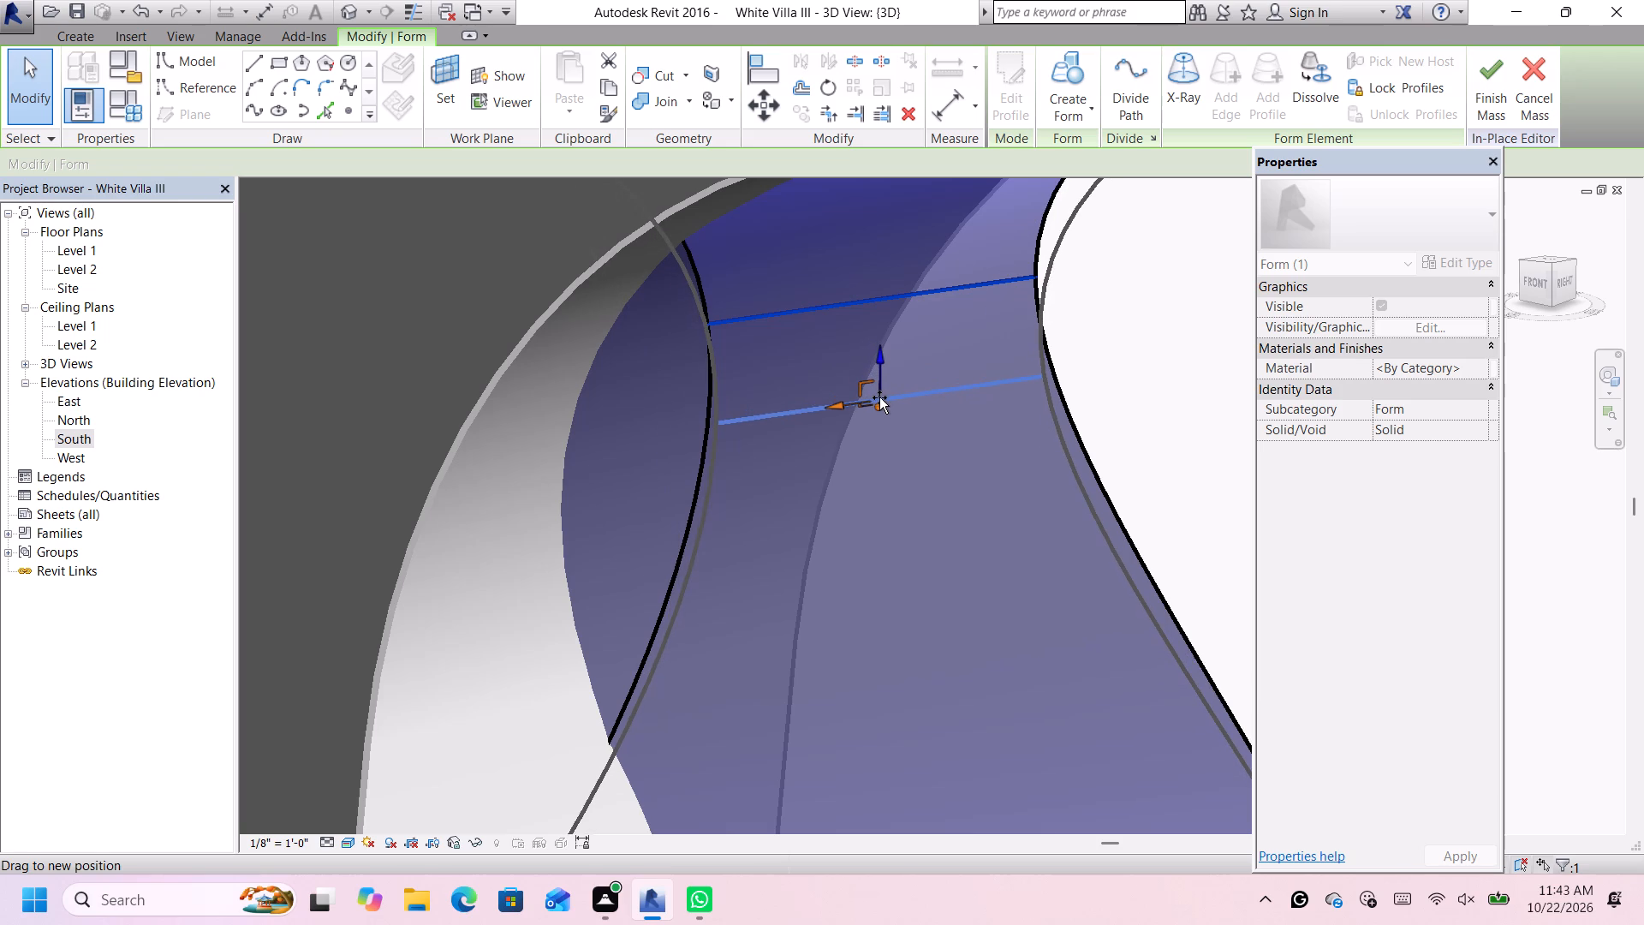
left_click_drag(879, 397, 861, 386)
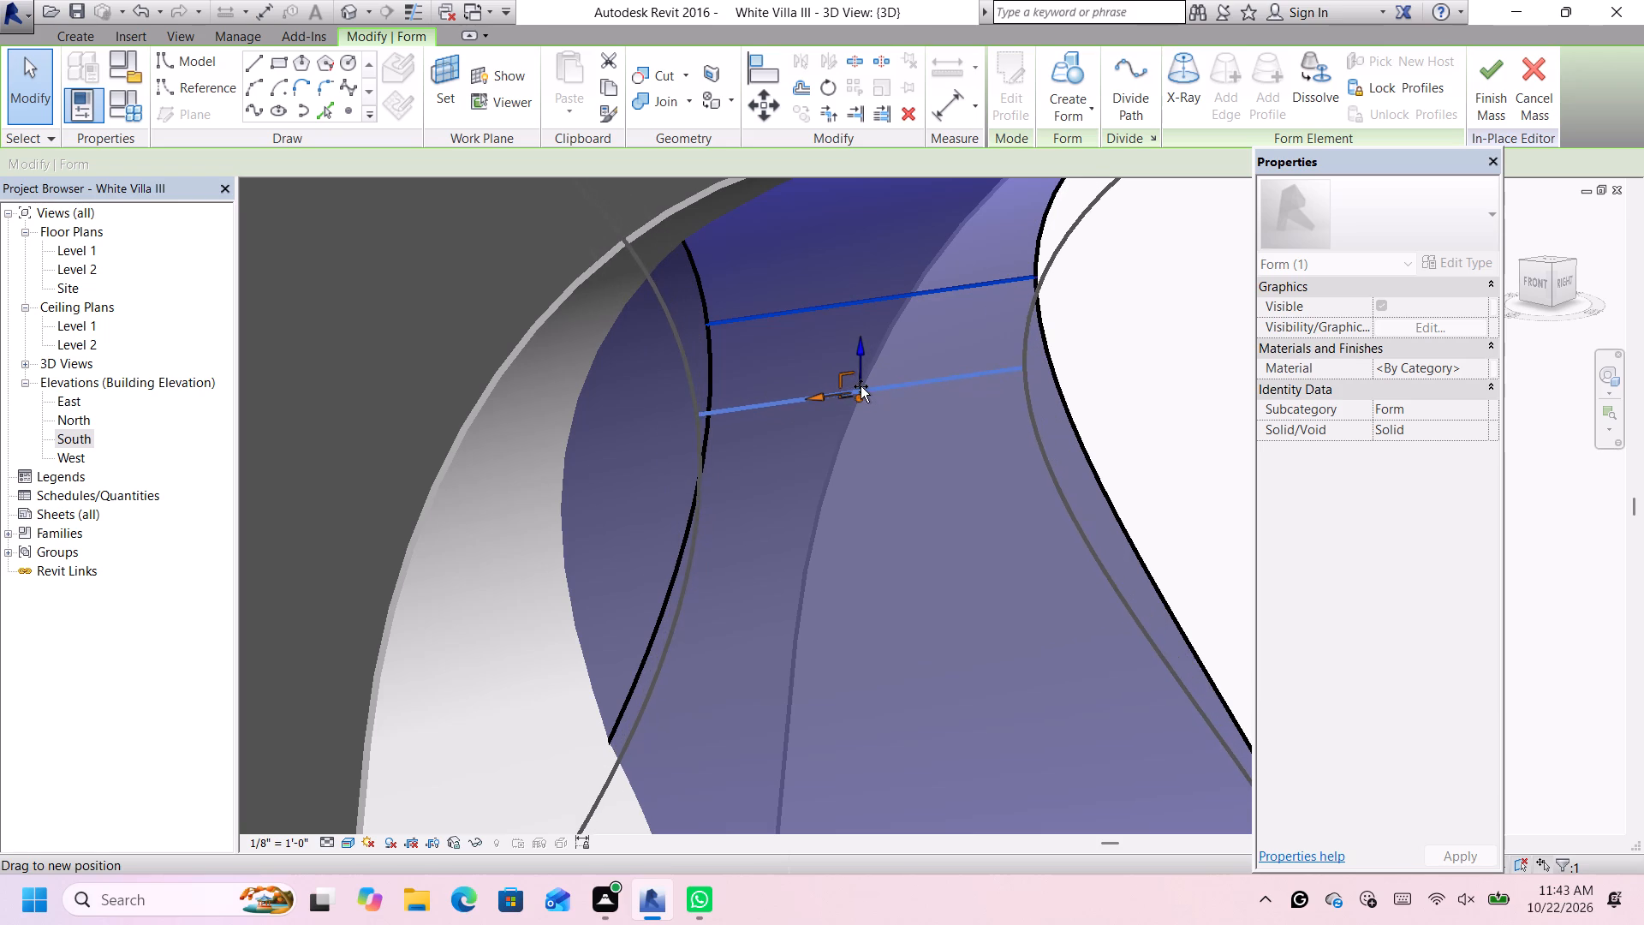
left_click_drag(861, 386, 855, 385)
Move the same upper profile edge along the wall away from its free end, deepening the inward bow of the end face.
scroll(861, 391, "down", 13)
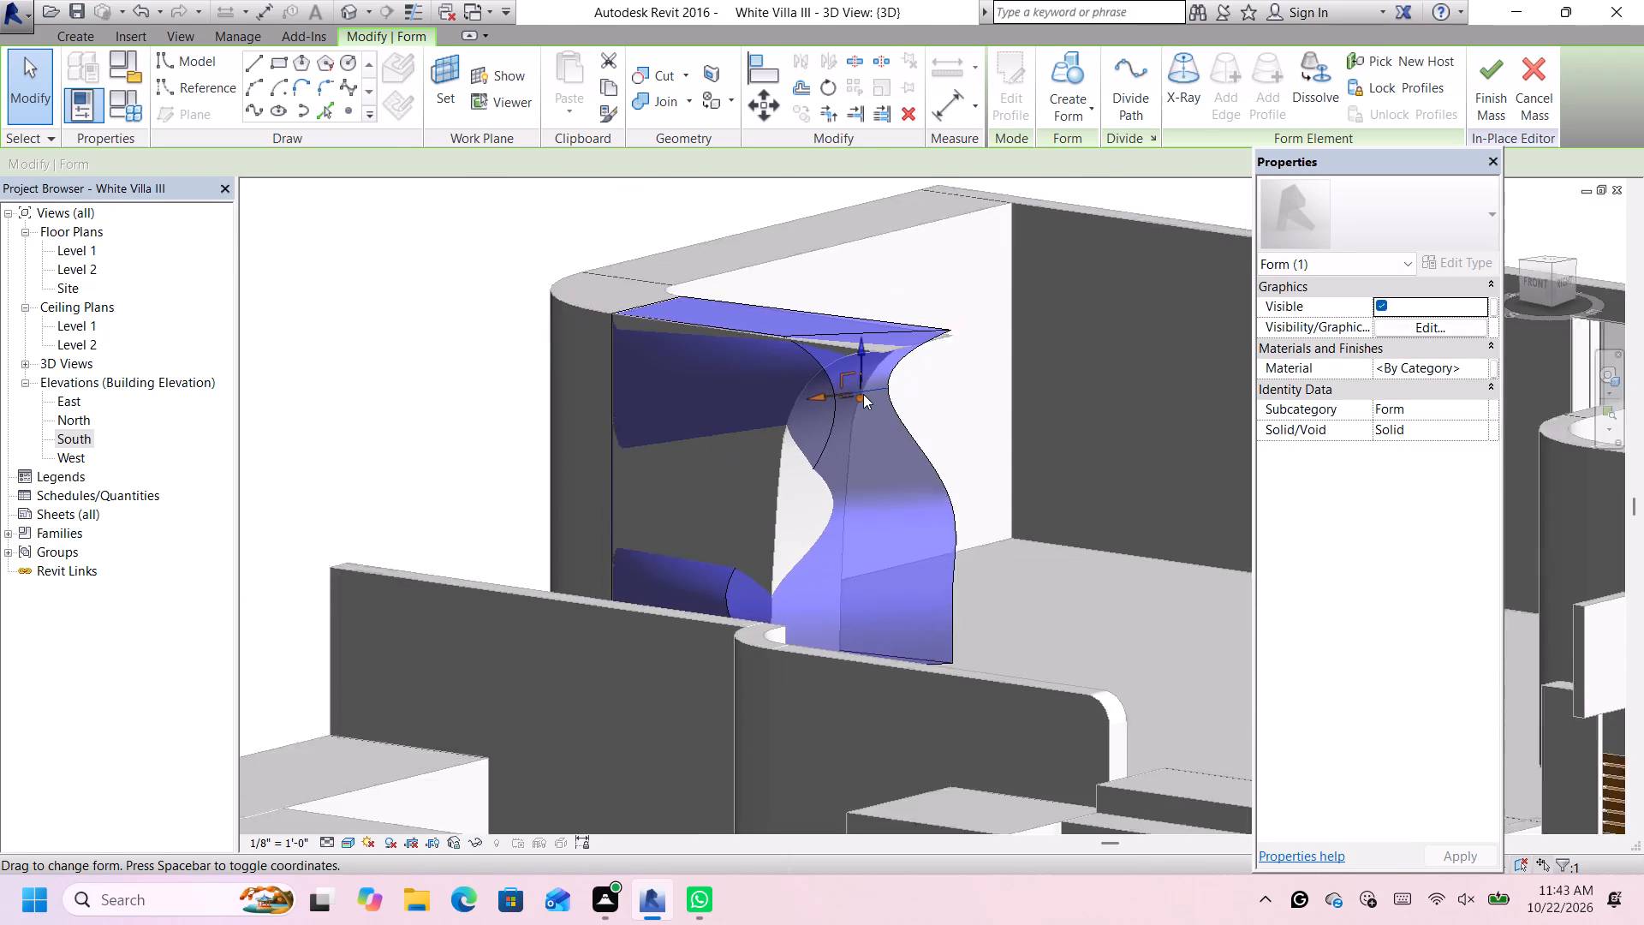
scroll(863, 394, "down", 3)
middle_click_drag(781, 435, 921, 451)
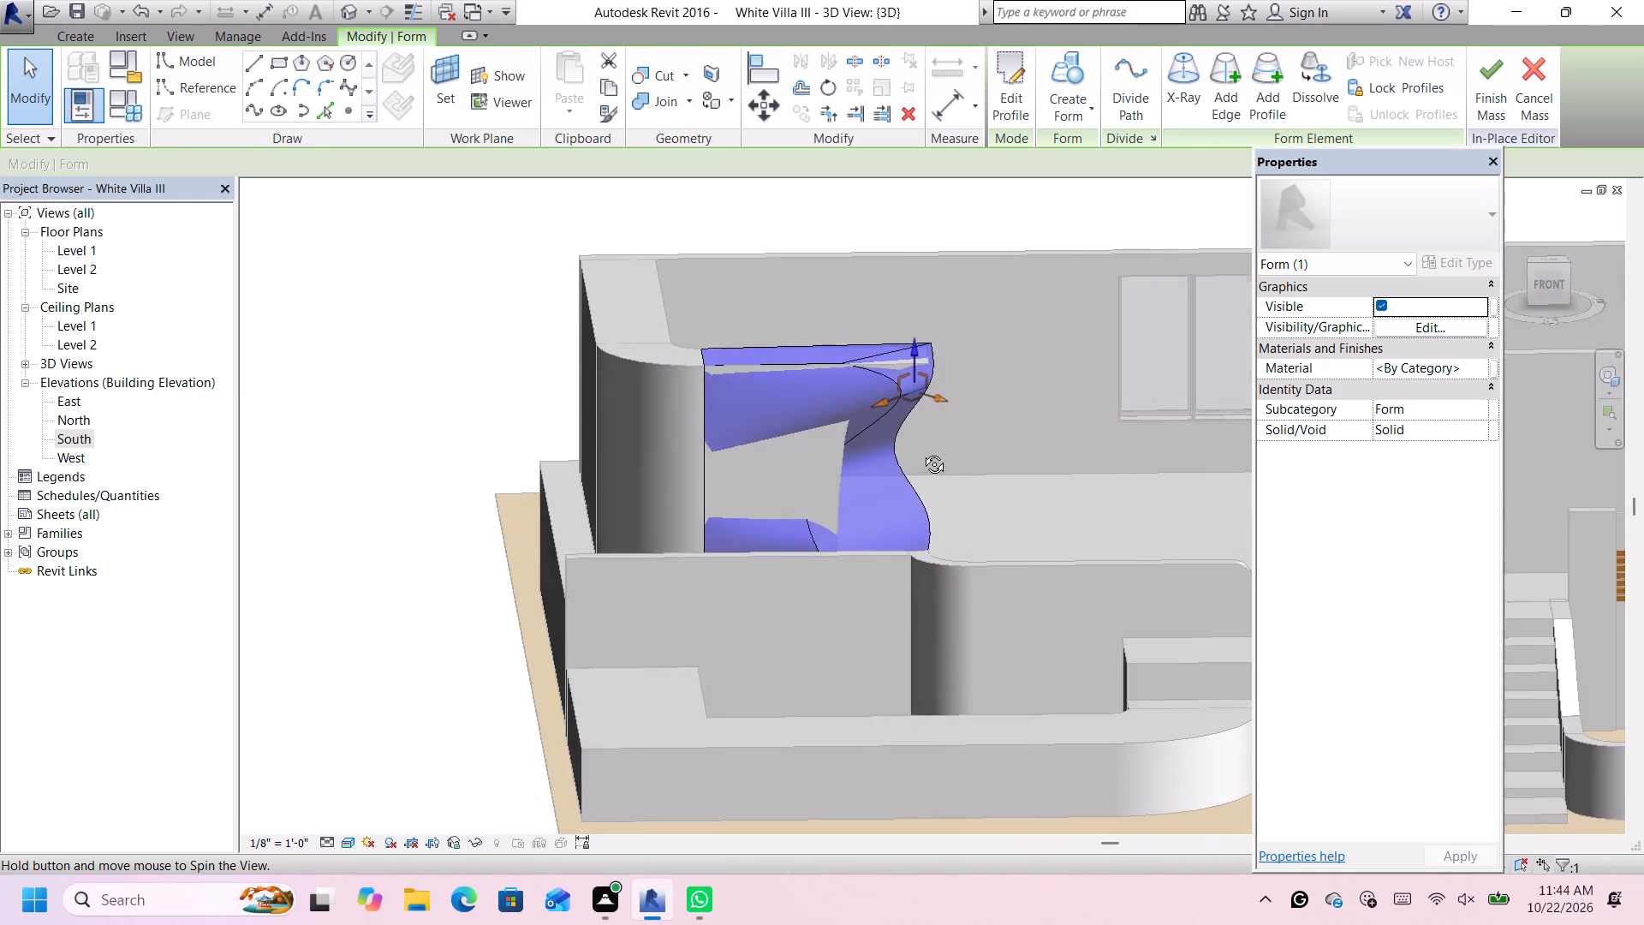
middle_click_drag(921, 451, 898, 433)
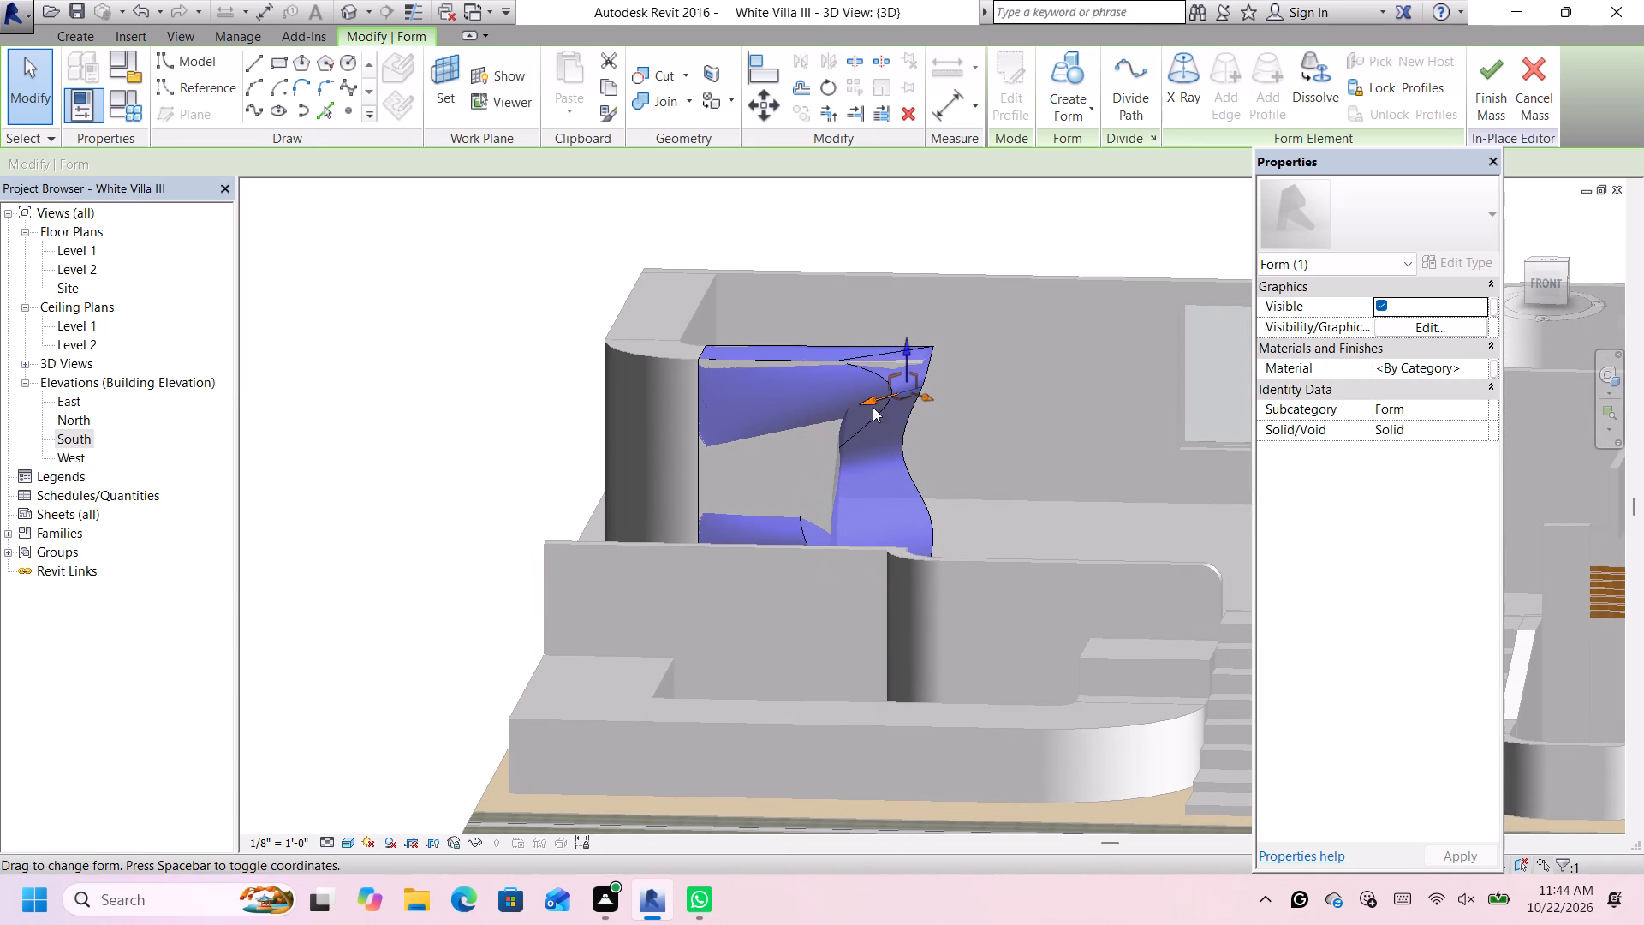
left_click_drag(873, 399, 758, 371)
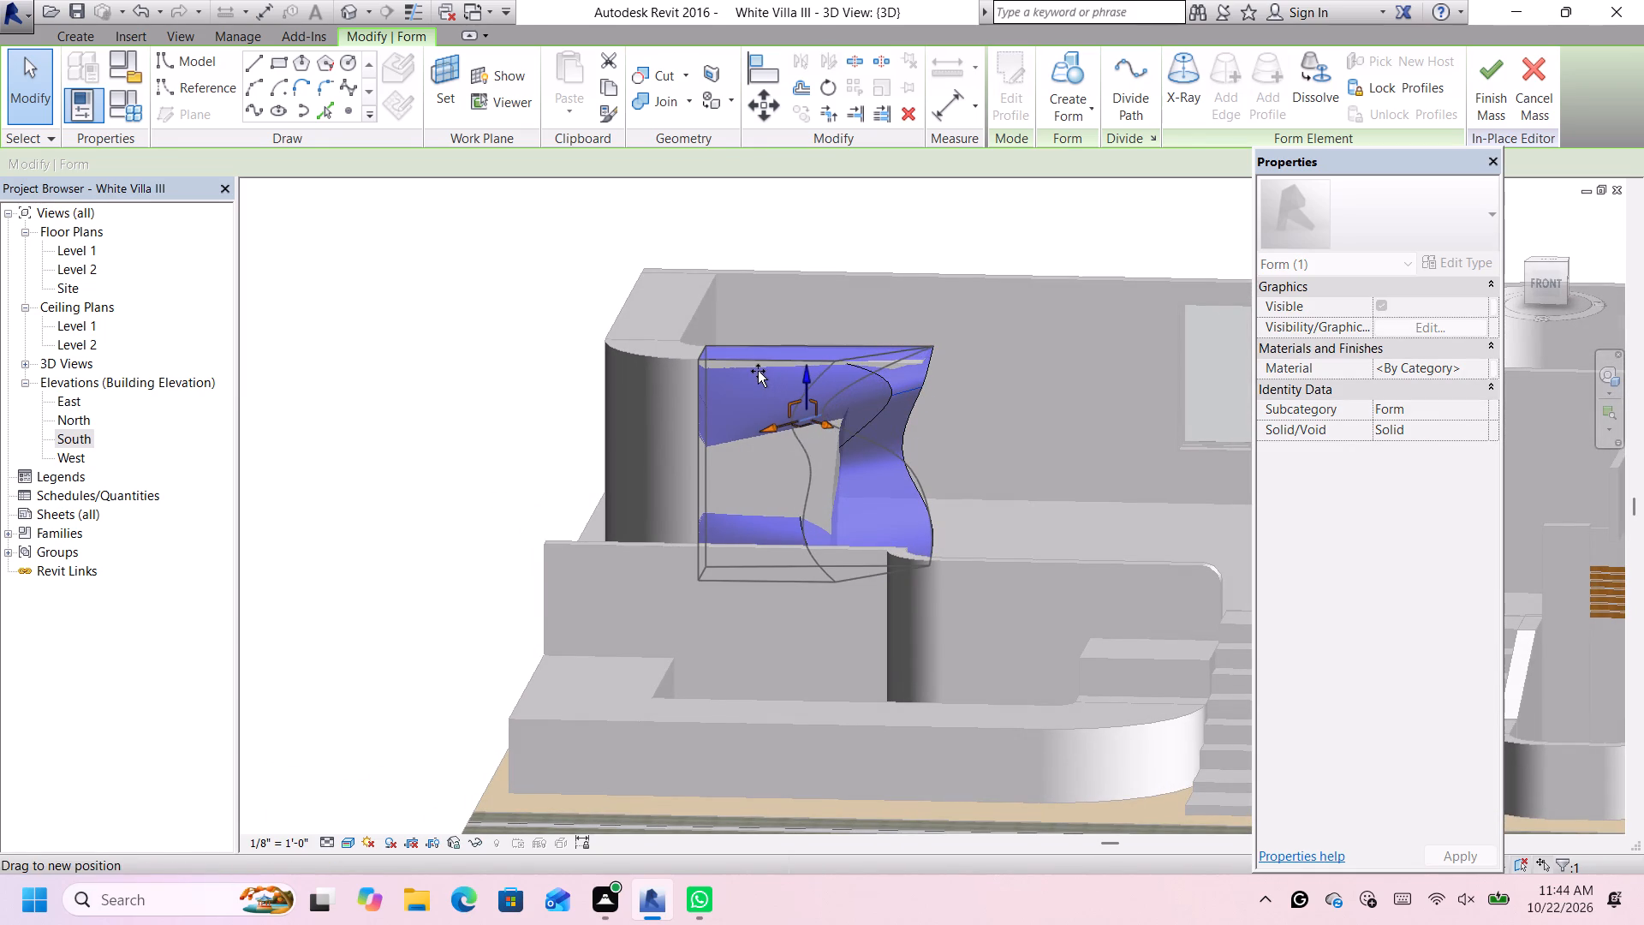
left_click_drag(758, 371, 759, 379)
Move the same upper profile edge partway back toward the wall's free end, softening the inward bow.
scroll(809, 391, "up", 5)
middle_click_drag(899, 501, 895, 492)
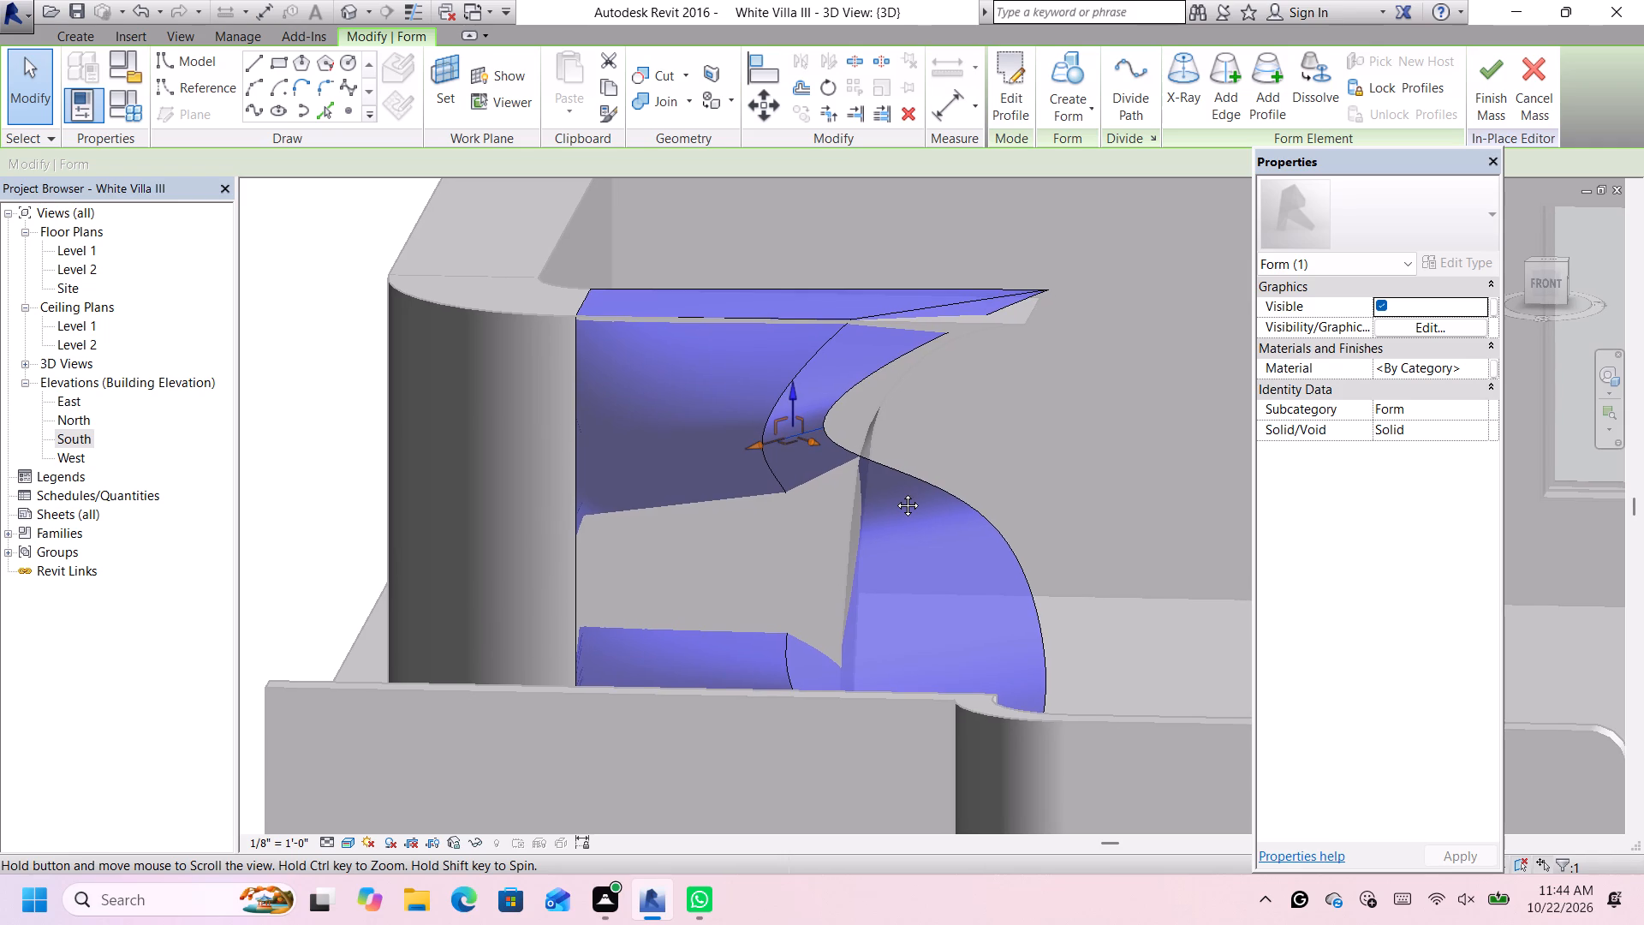
middle_click_drag(895, 492, 895, 492)
scroll(895, 492, "down", 2)
scroll(857, 454, "up", 2)
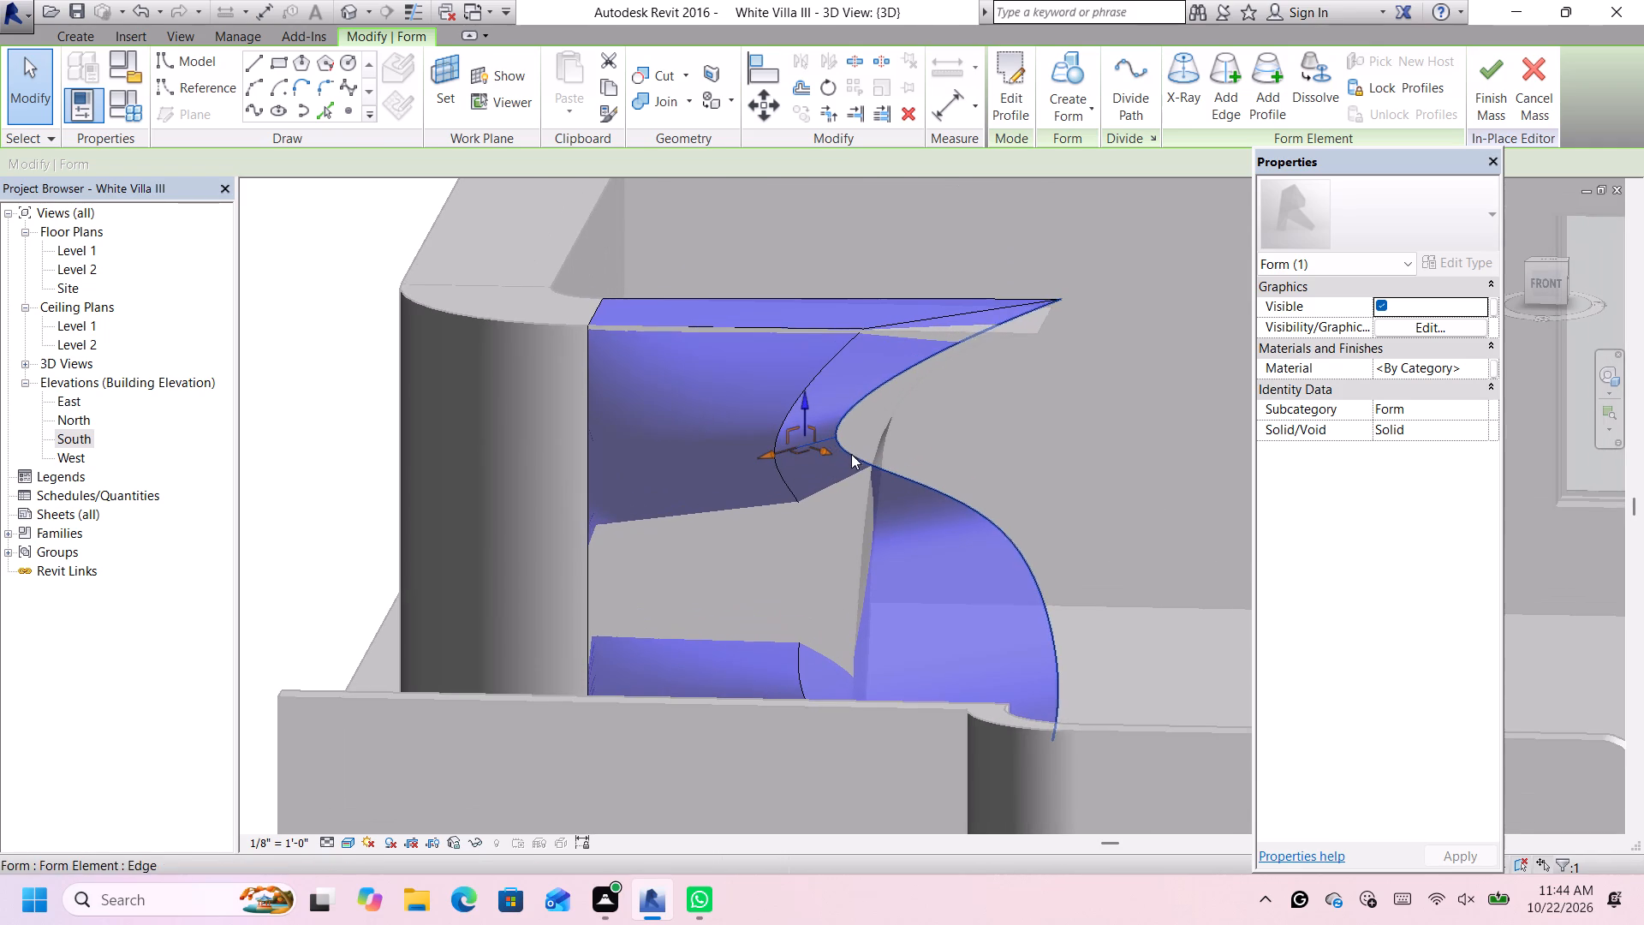
left_click_drag(819, 448, 871, 423)
scroll(883, 429, "down", 6)
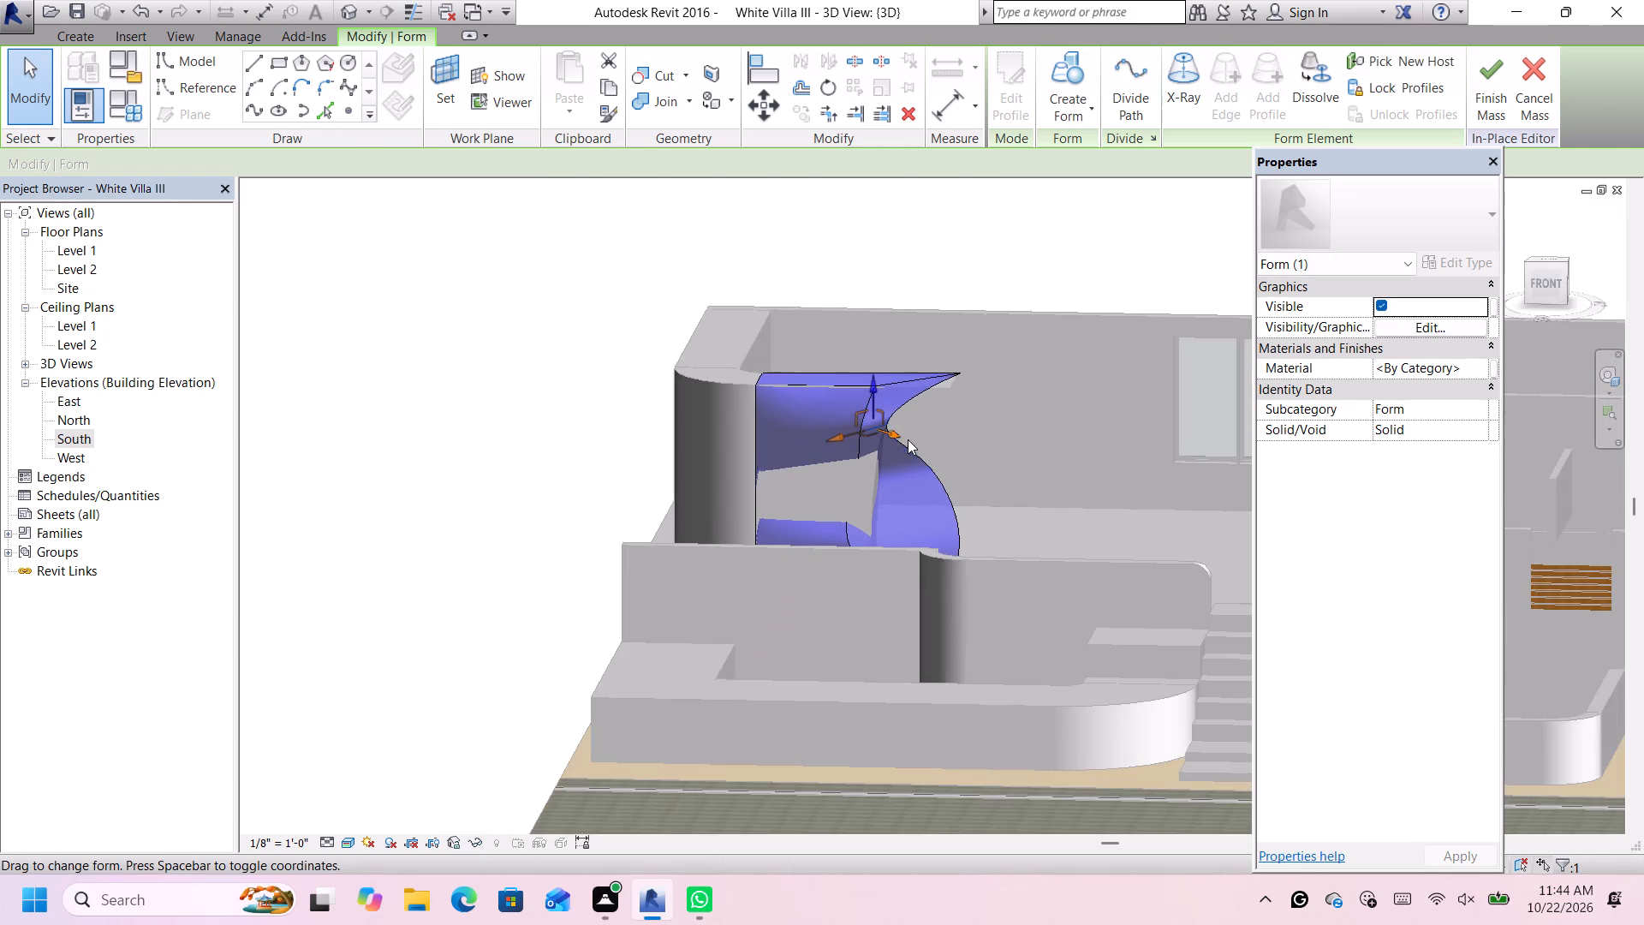
scroll(916, 442, "up", 1)
scroll(914, 446, "down", 1)
scroll(914, 446, "up", 2)
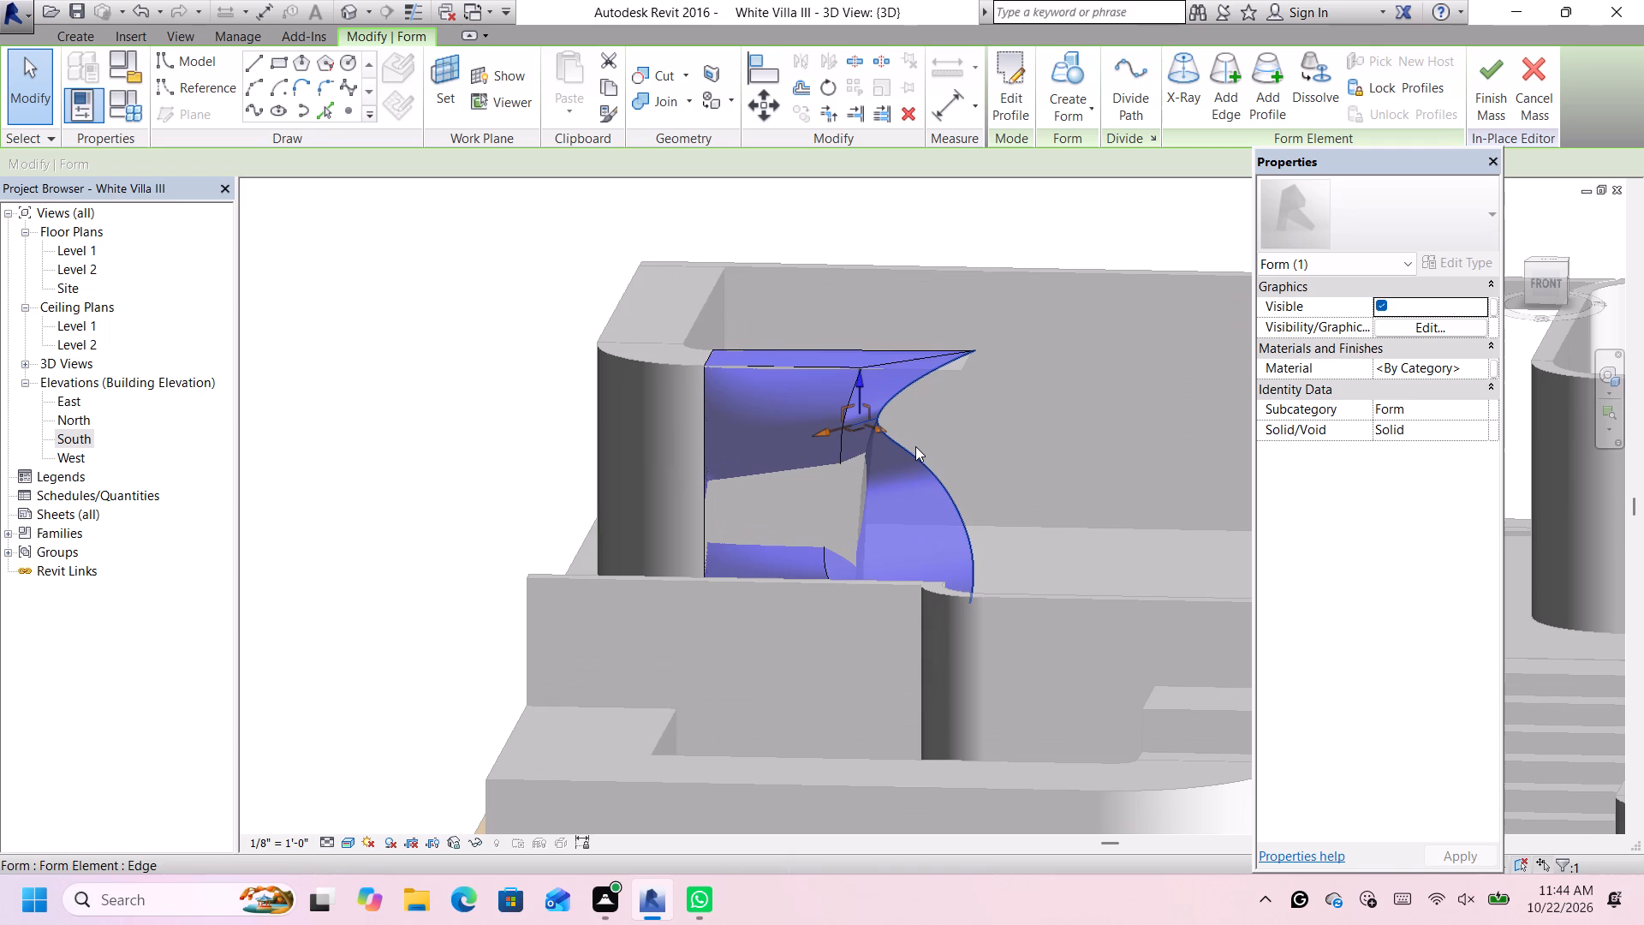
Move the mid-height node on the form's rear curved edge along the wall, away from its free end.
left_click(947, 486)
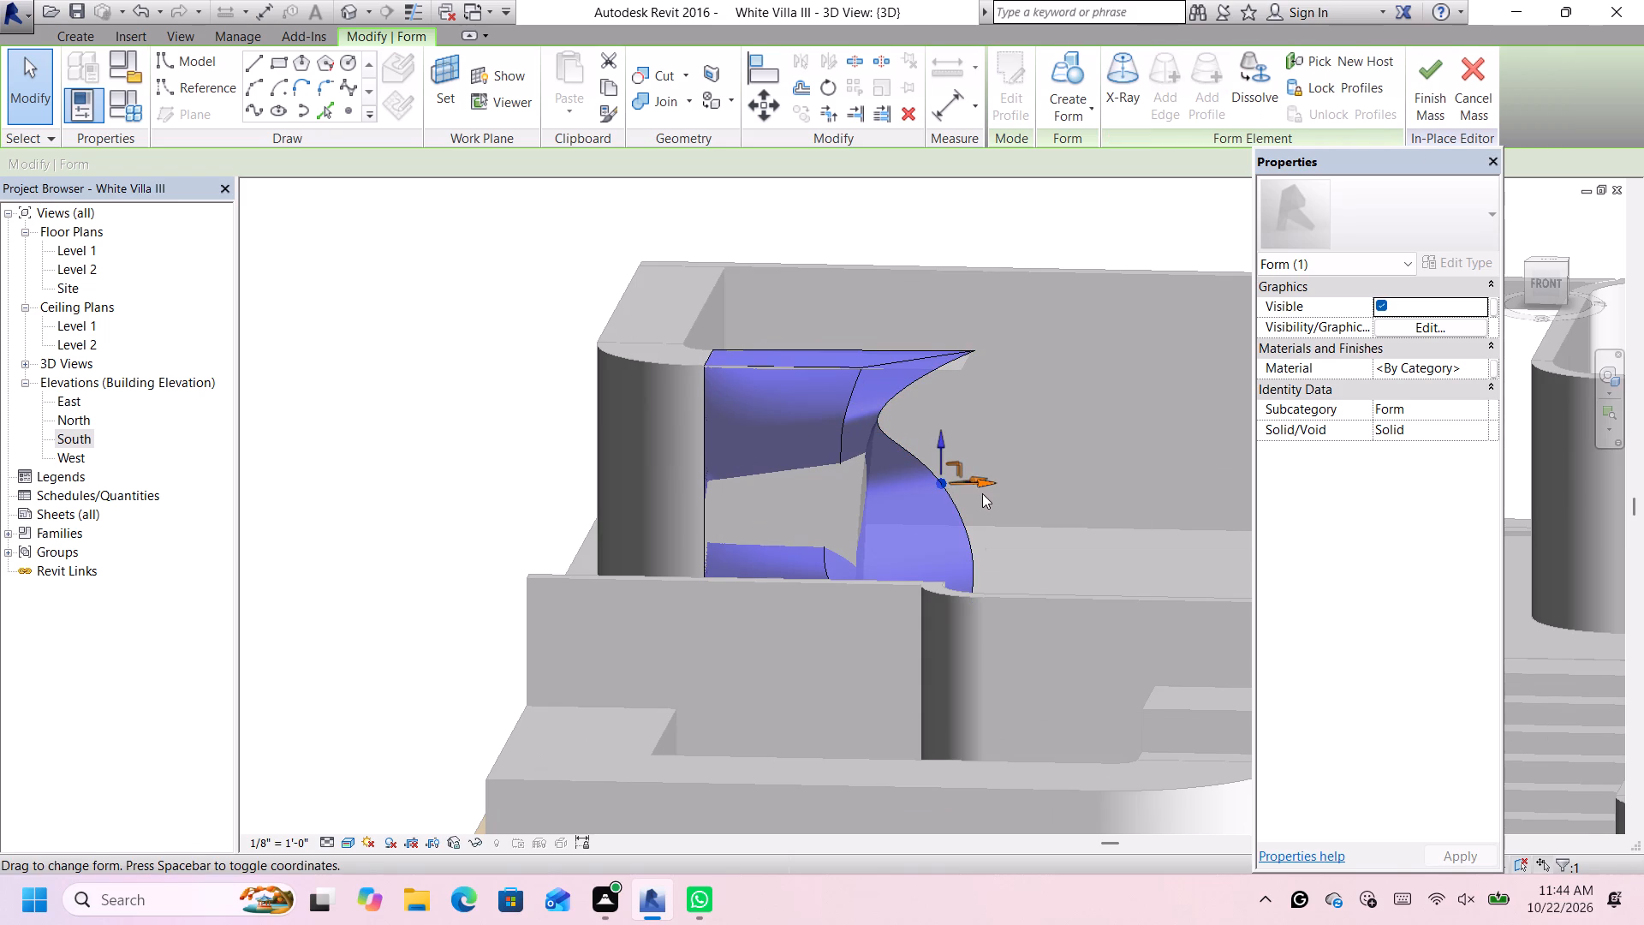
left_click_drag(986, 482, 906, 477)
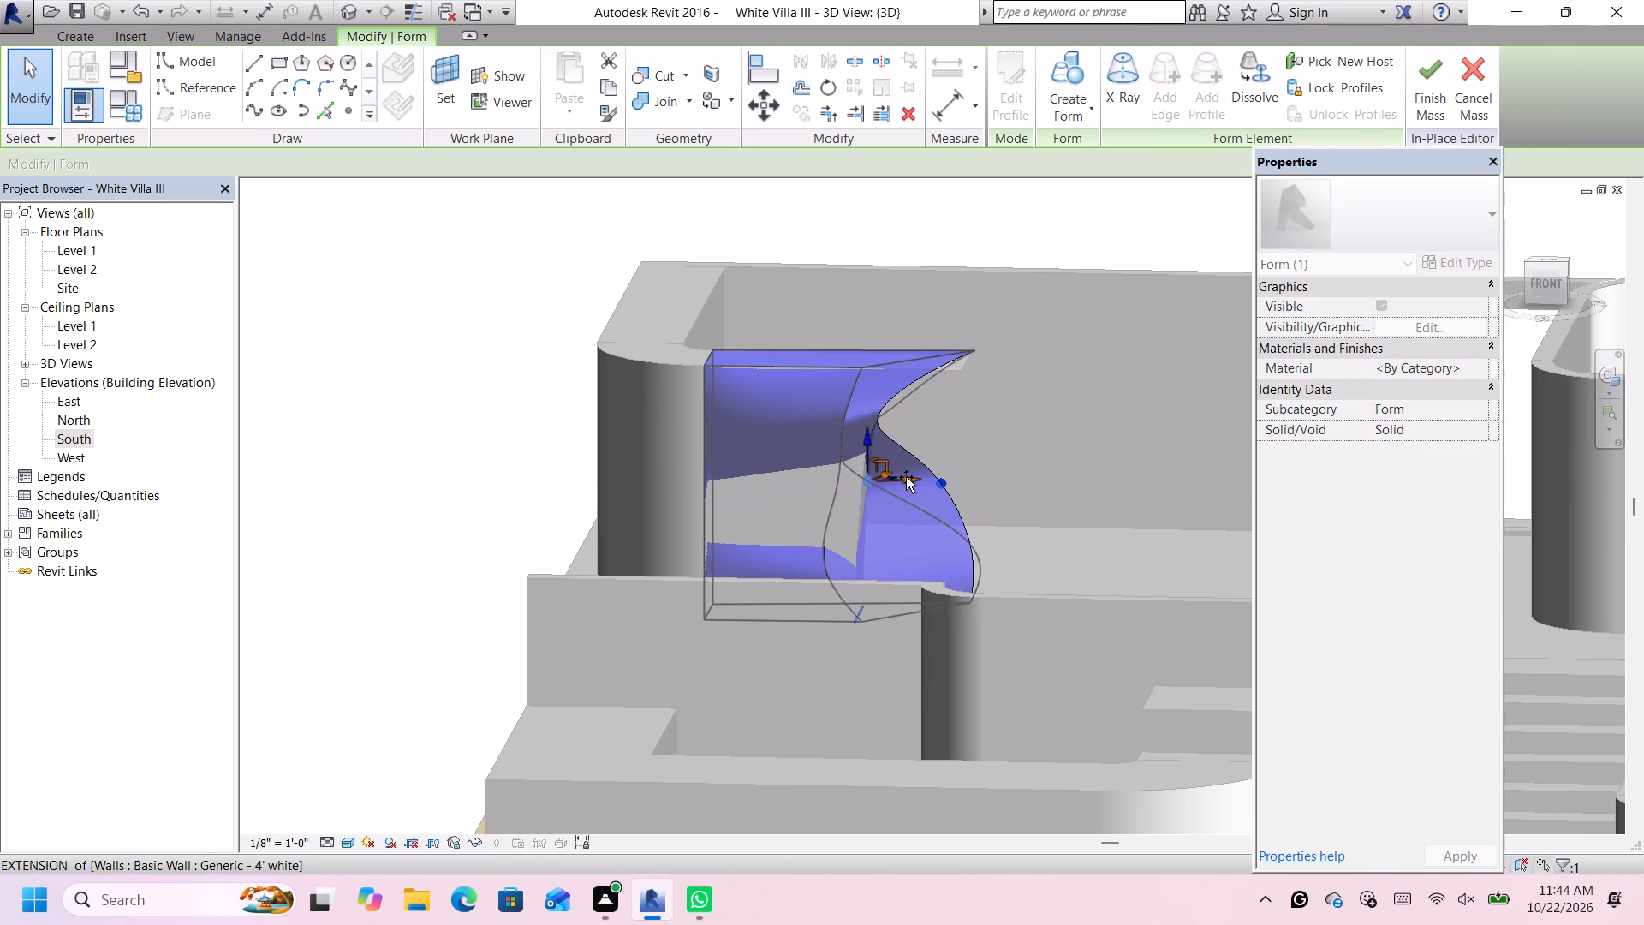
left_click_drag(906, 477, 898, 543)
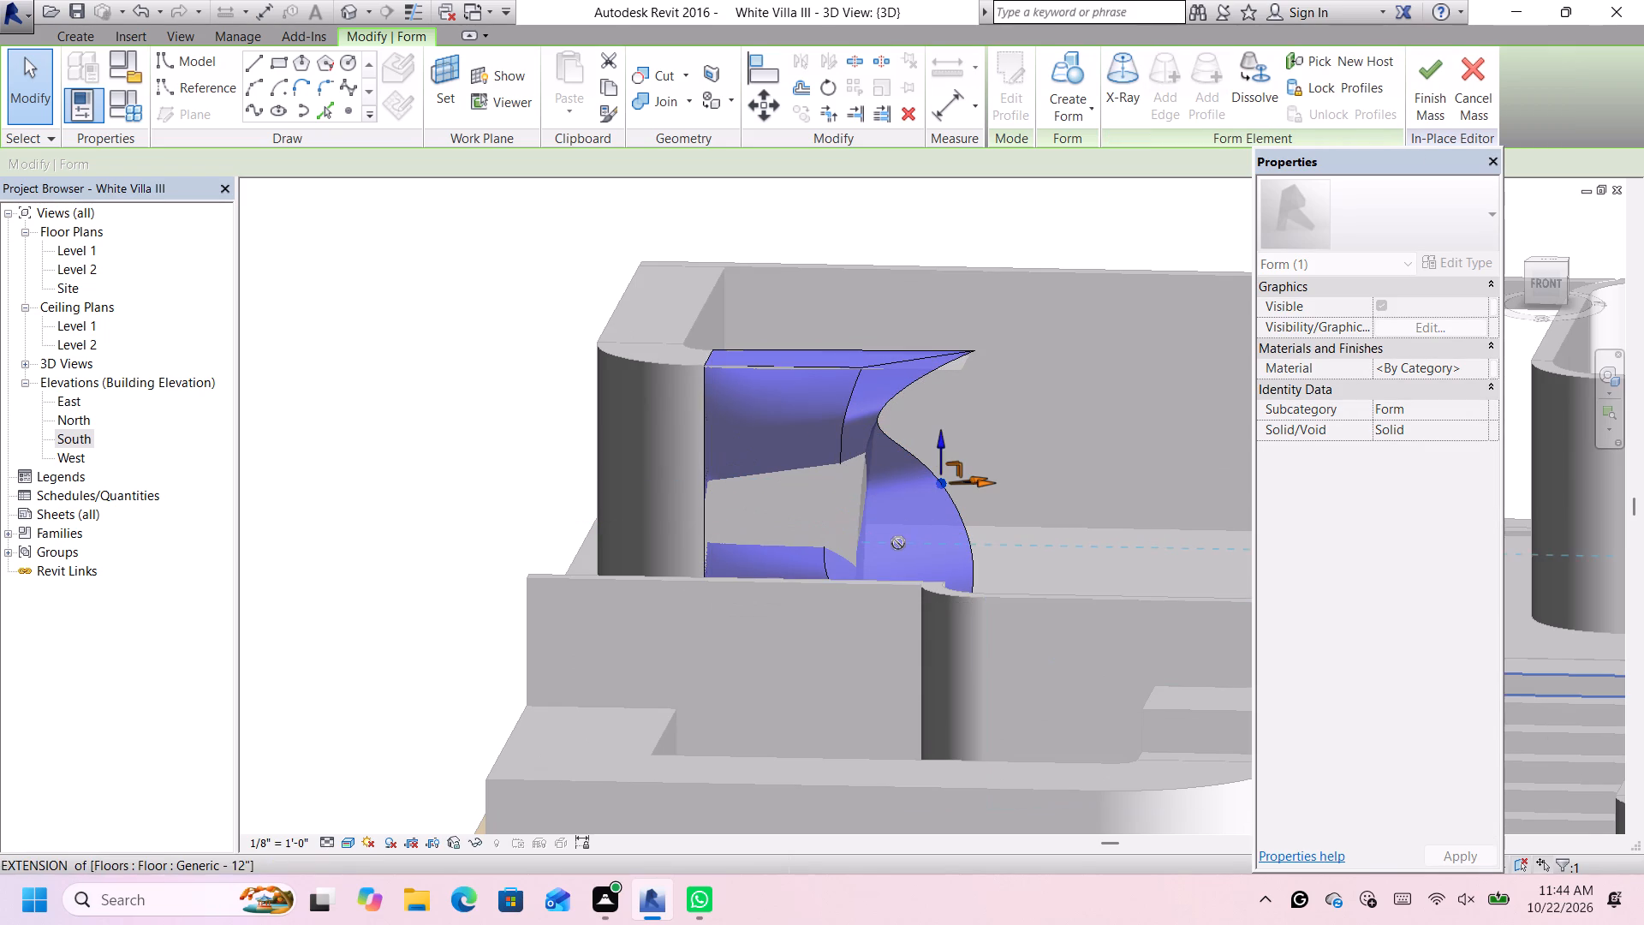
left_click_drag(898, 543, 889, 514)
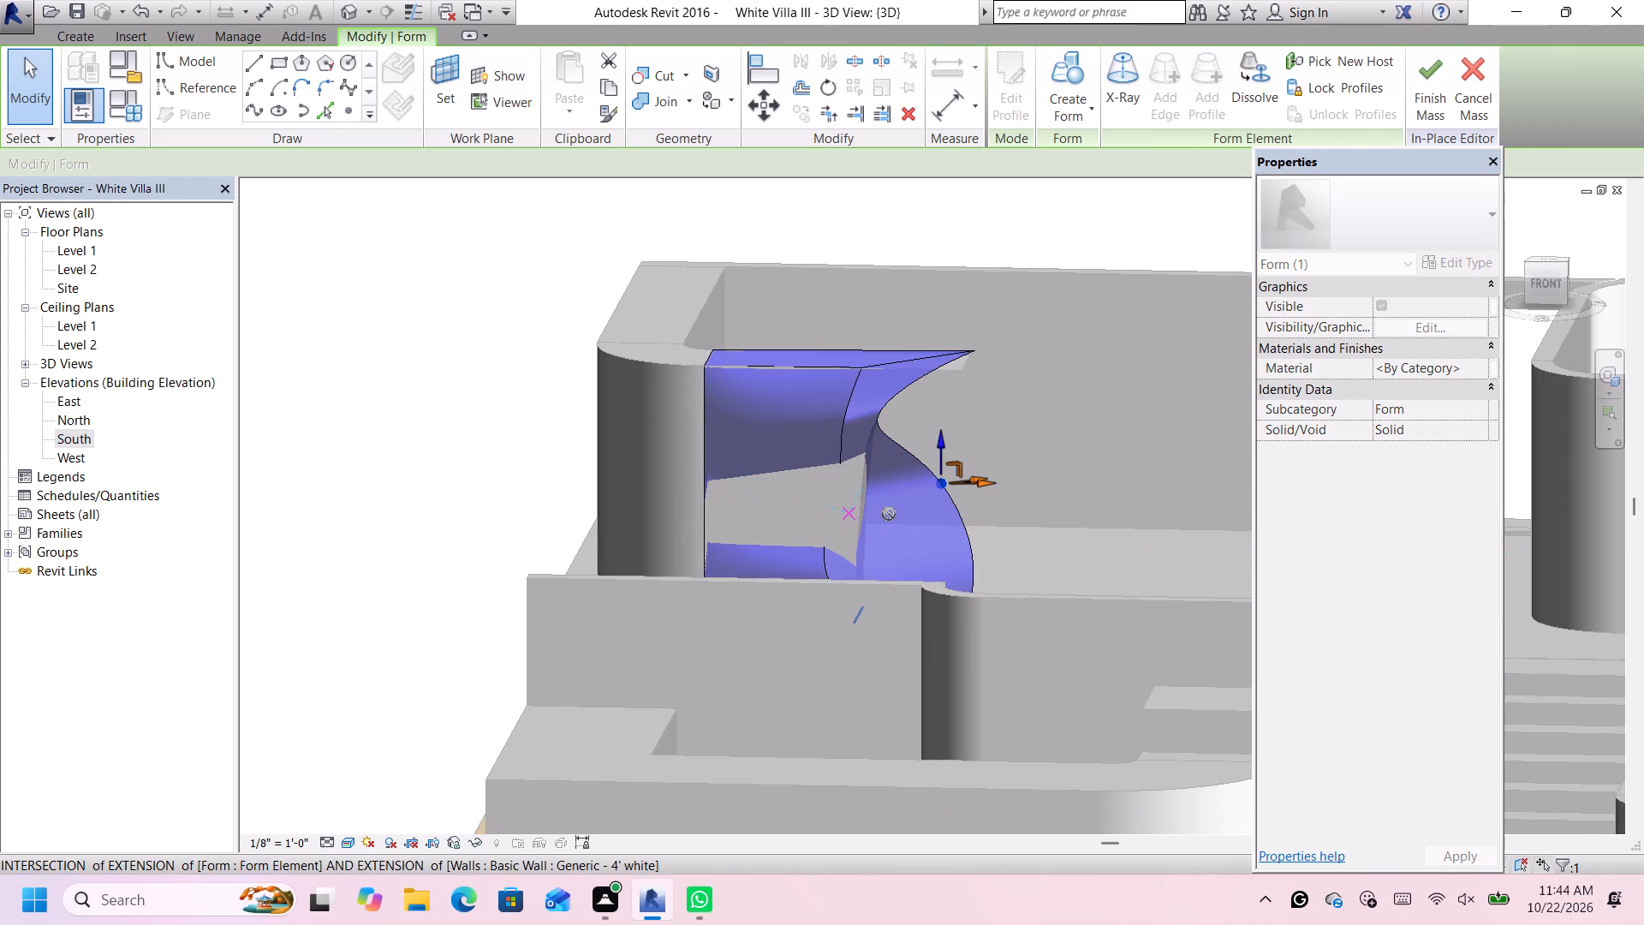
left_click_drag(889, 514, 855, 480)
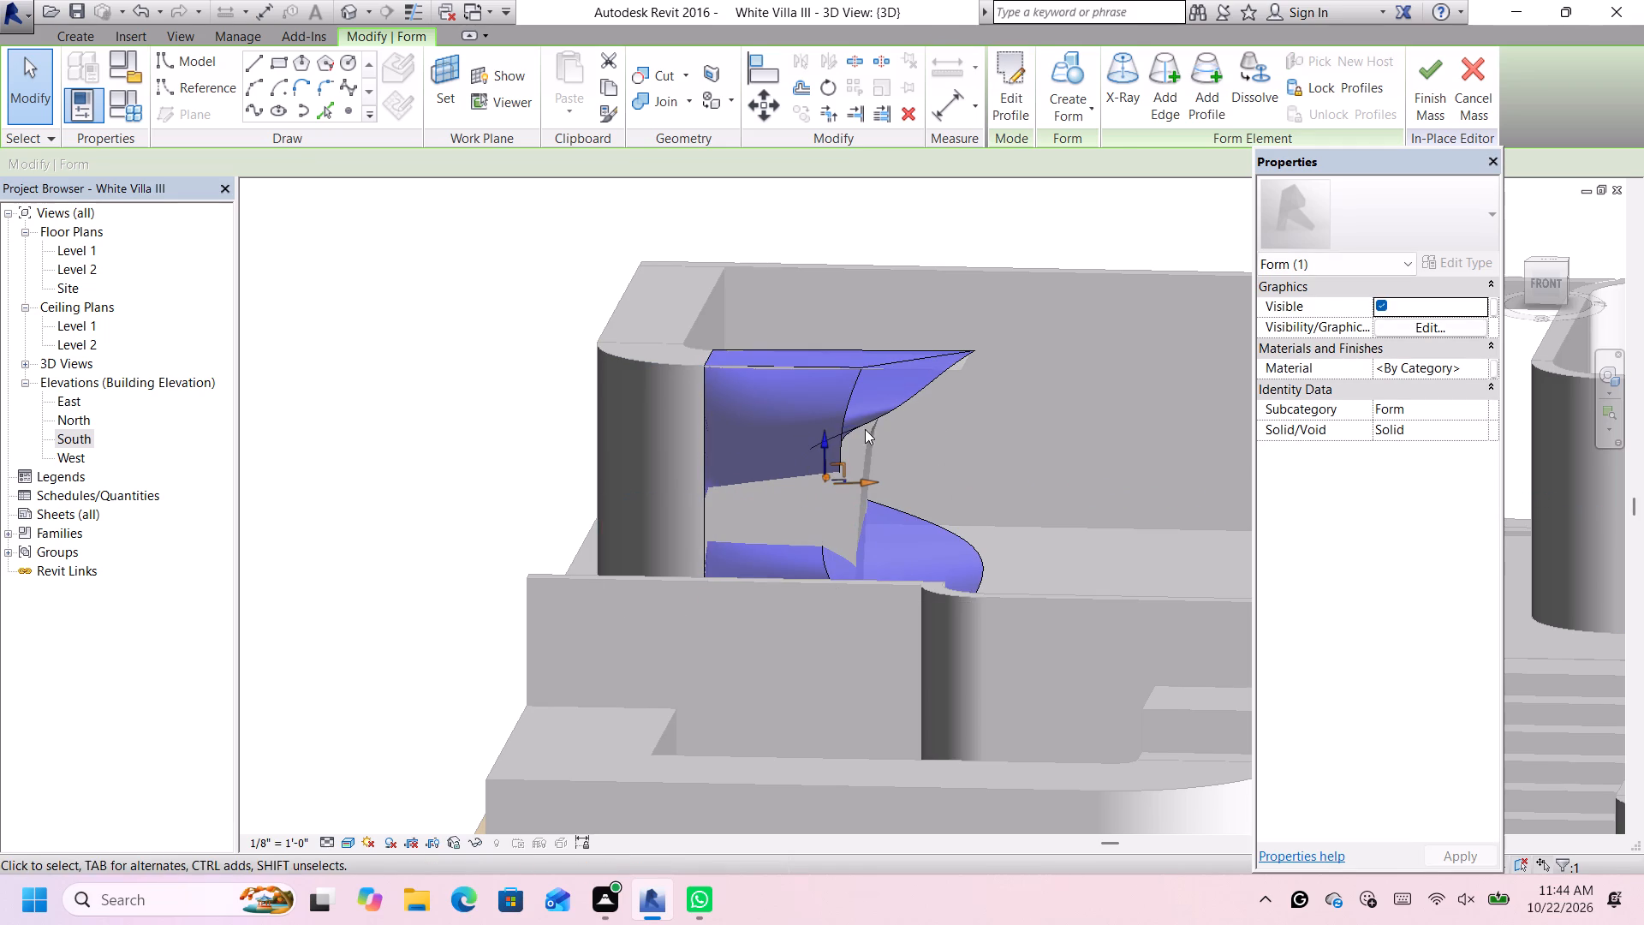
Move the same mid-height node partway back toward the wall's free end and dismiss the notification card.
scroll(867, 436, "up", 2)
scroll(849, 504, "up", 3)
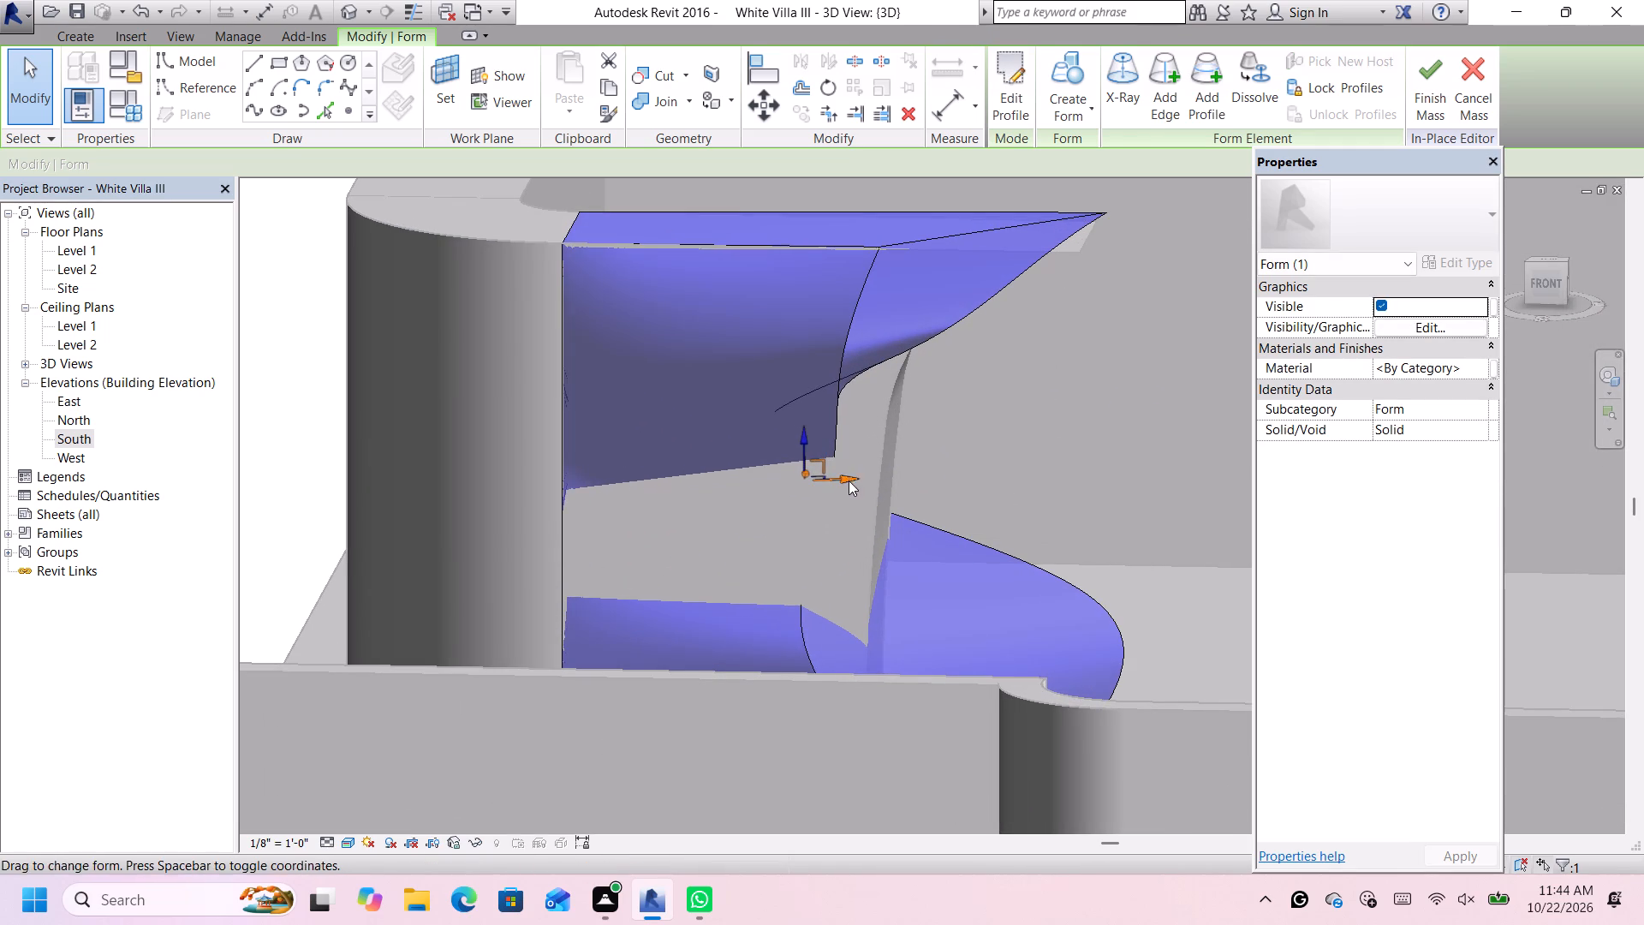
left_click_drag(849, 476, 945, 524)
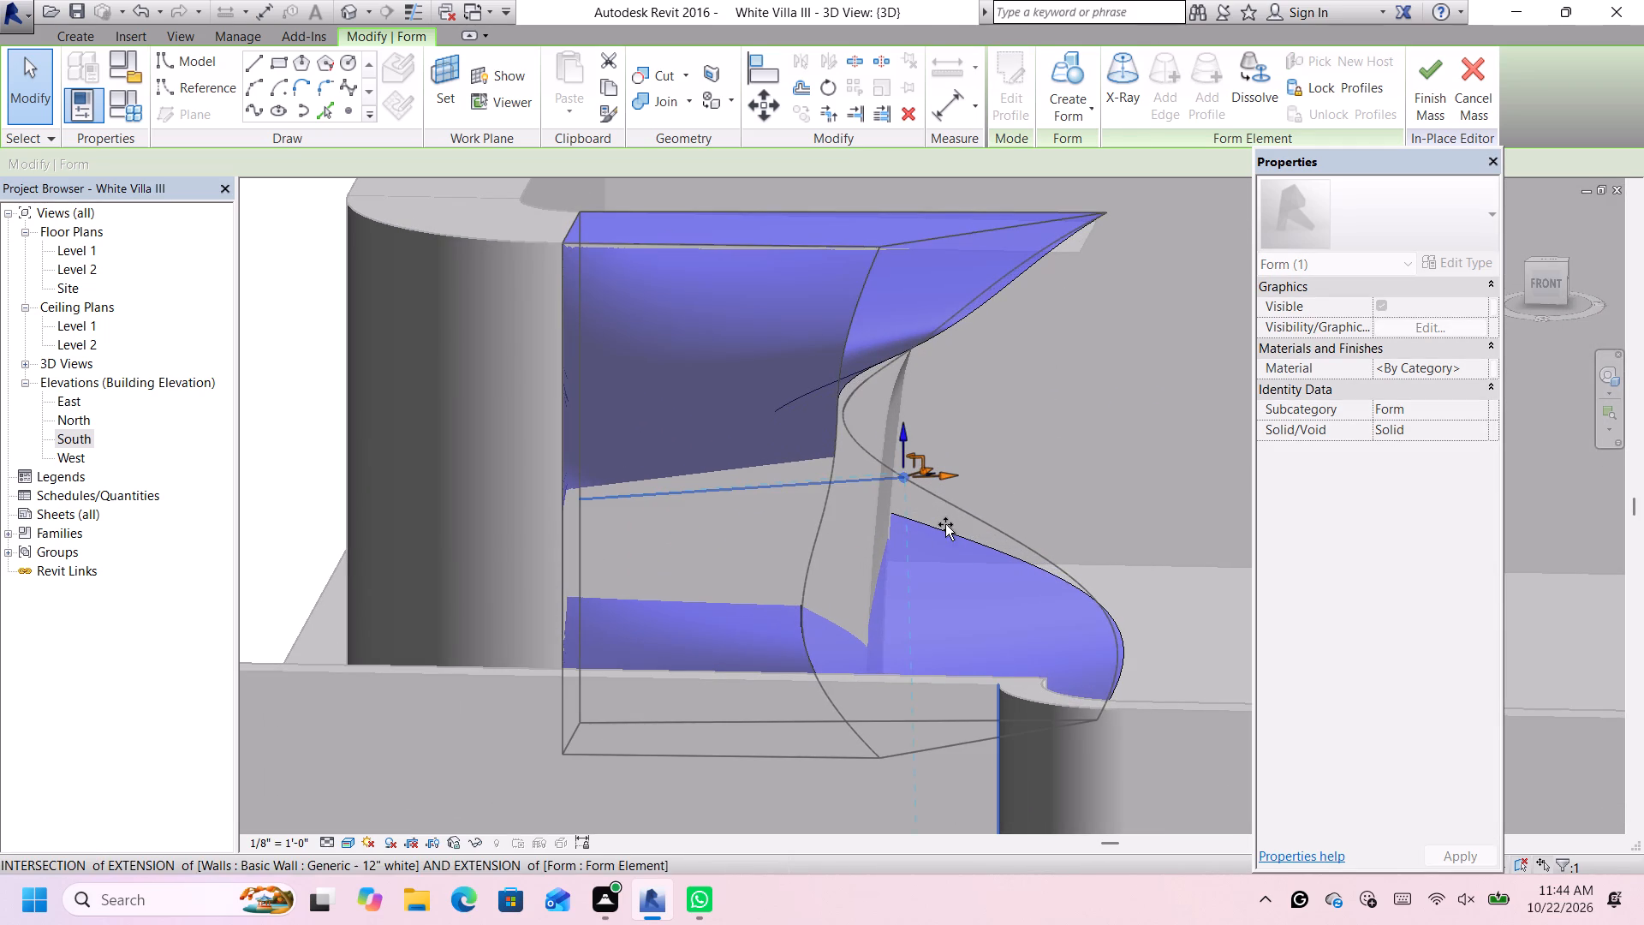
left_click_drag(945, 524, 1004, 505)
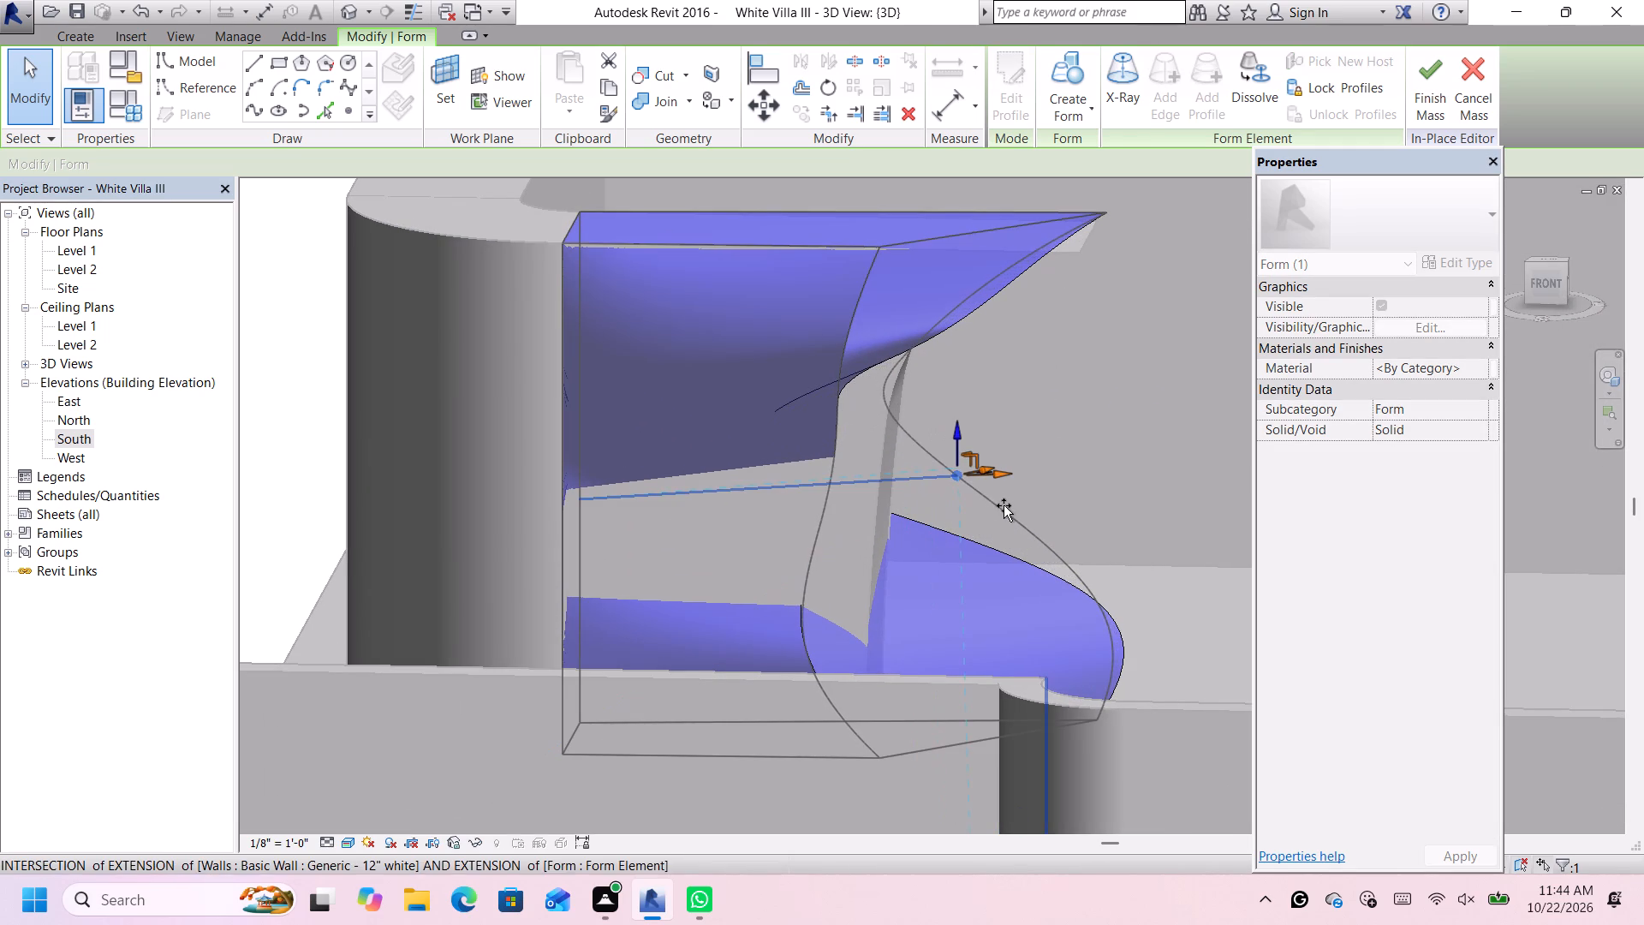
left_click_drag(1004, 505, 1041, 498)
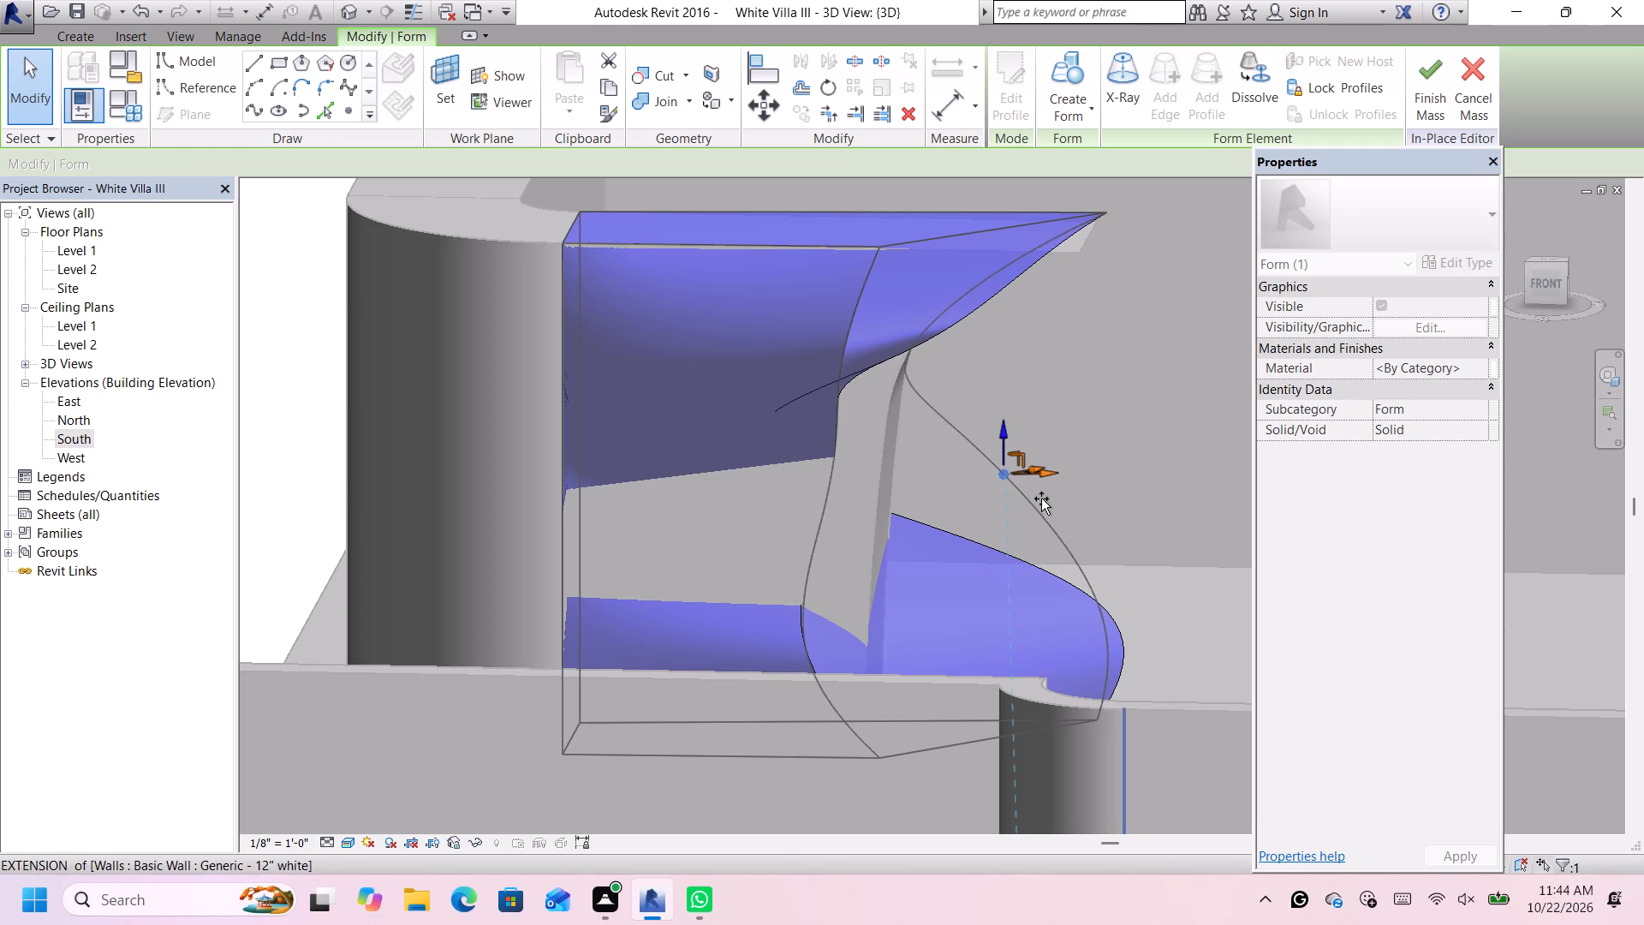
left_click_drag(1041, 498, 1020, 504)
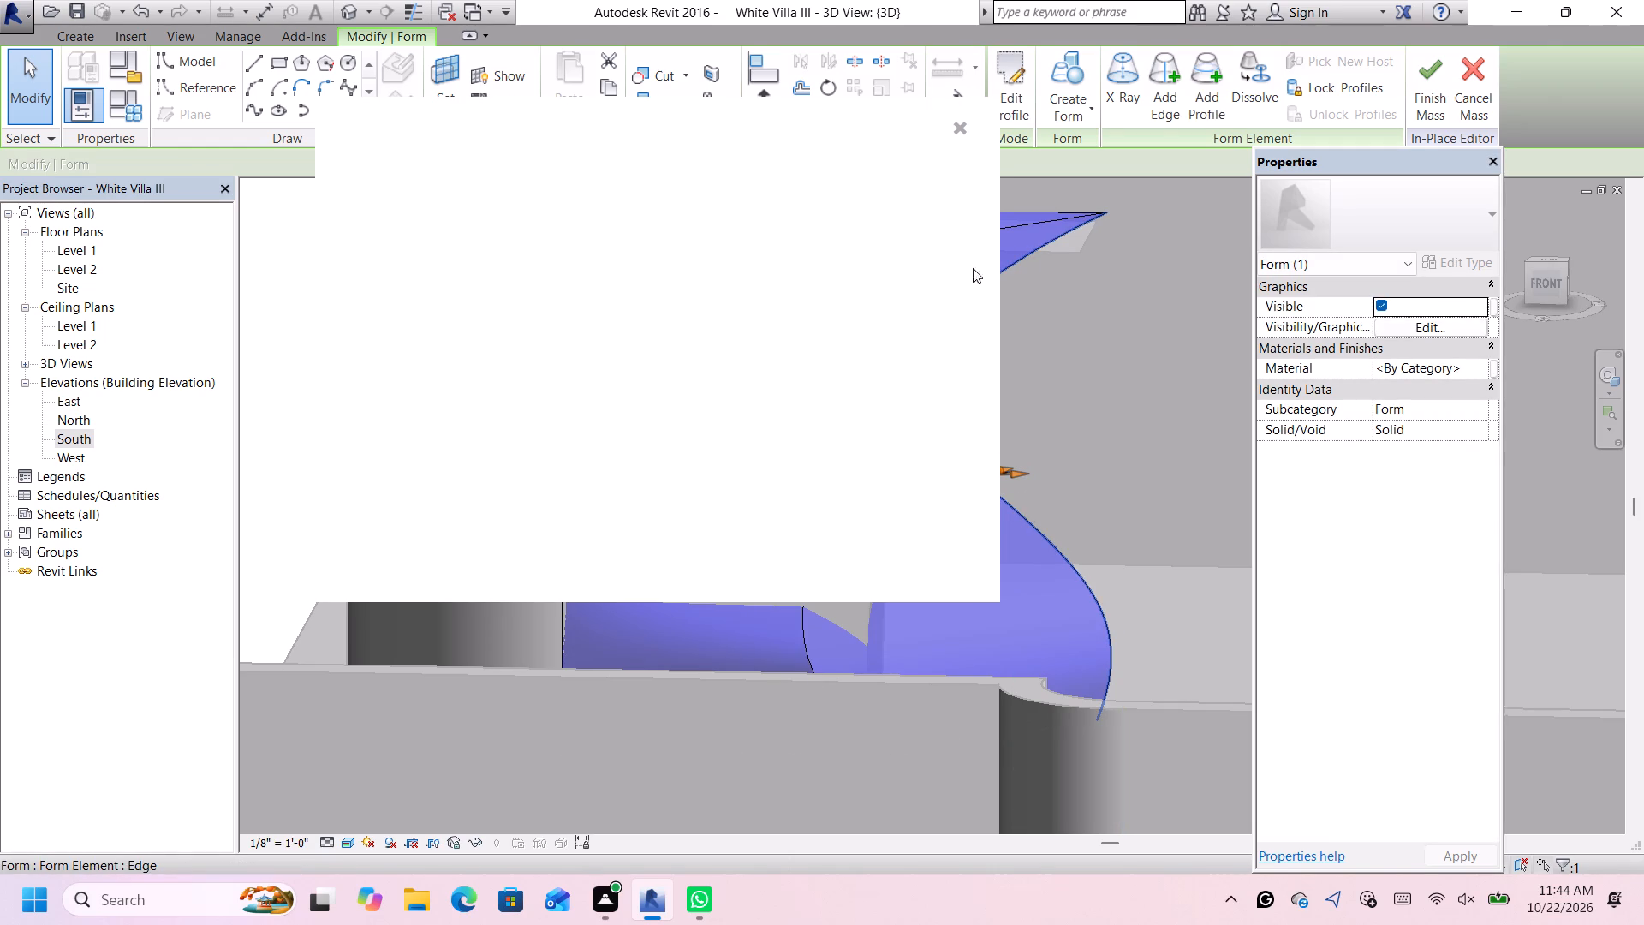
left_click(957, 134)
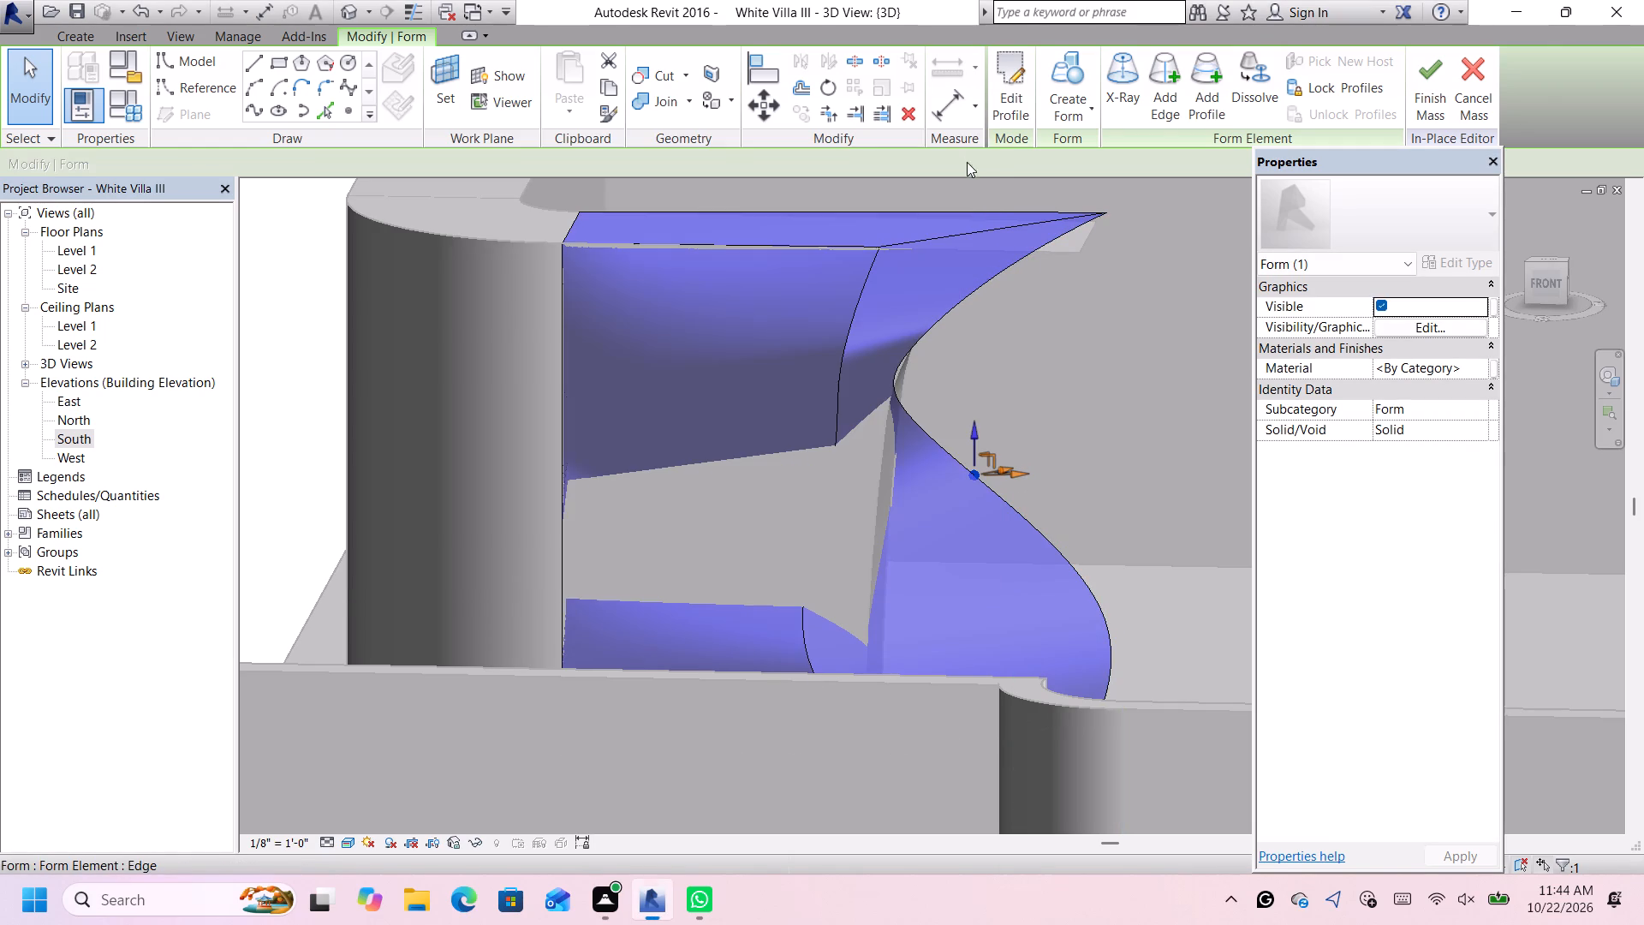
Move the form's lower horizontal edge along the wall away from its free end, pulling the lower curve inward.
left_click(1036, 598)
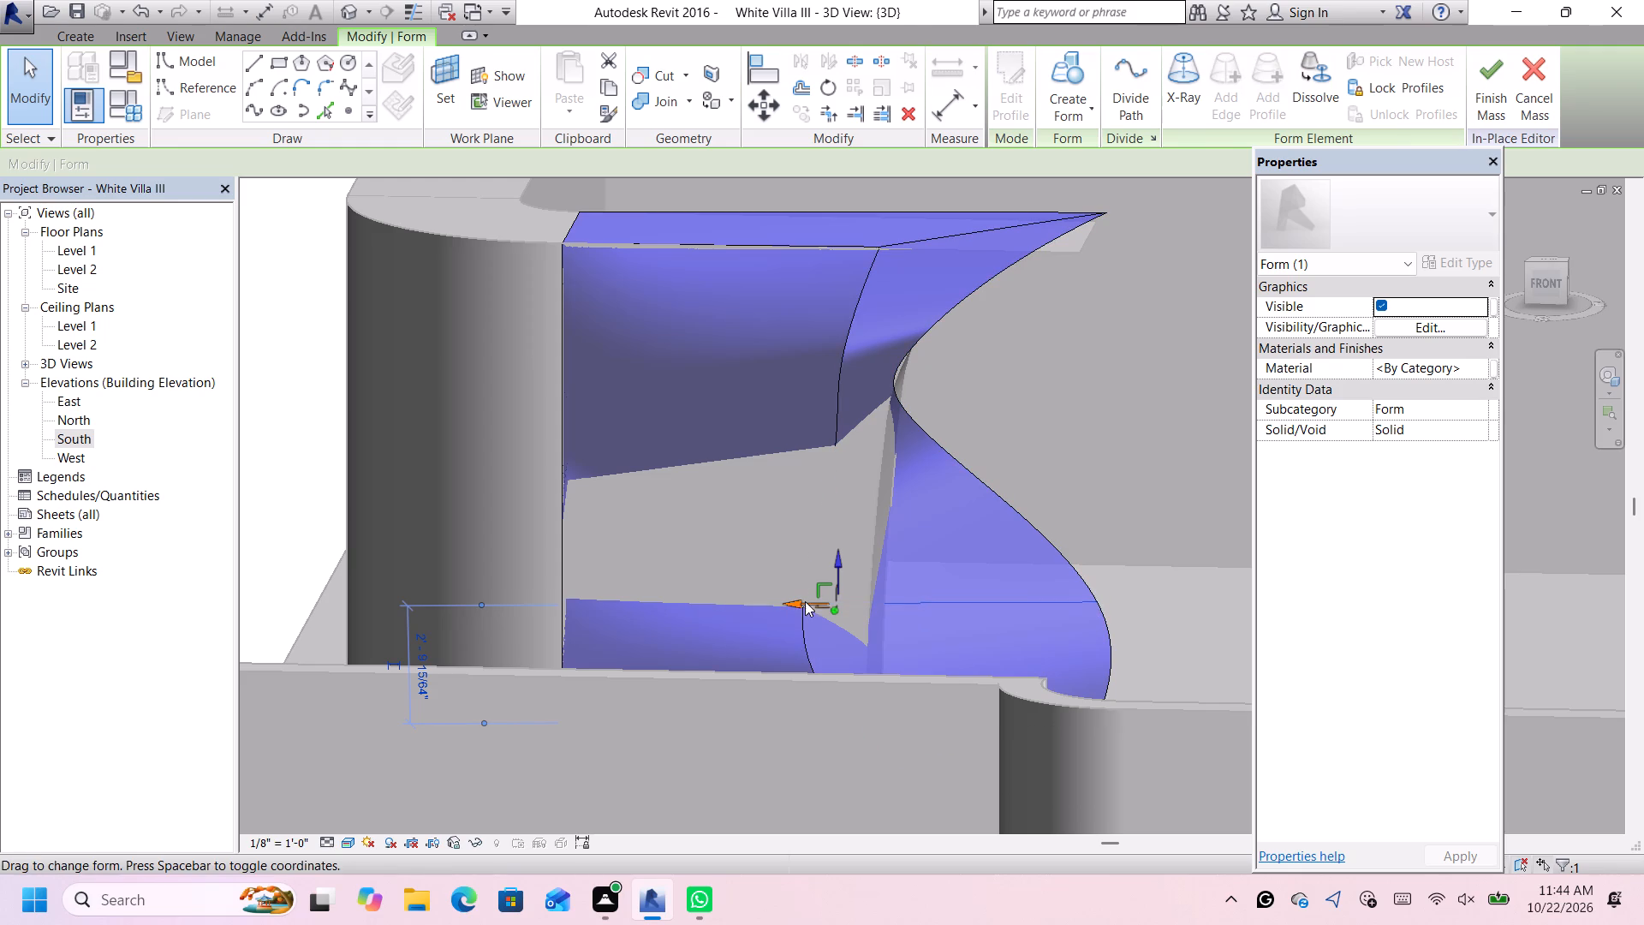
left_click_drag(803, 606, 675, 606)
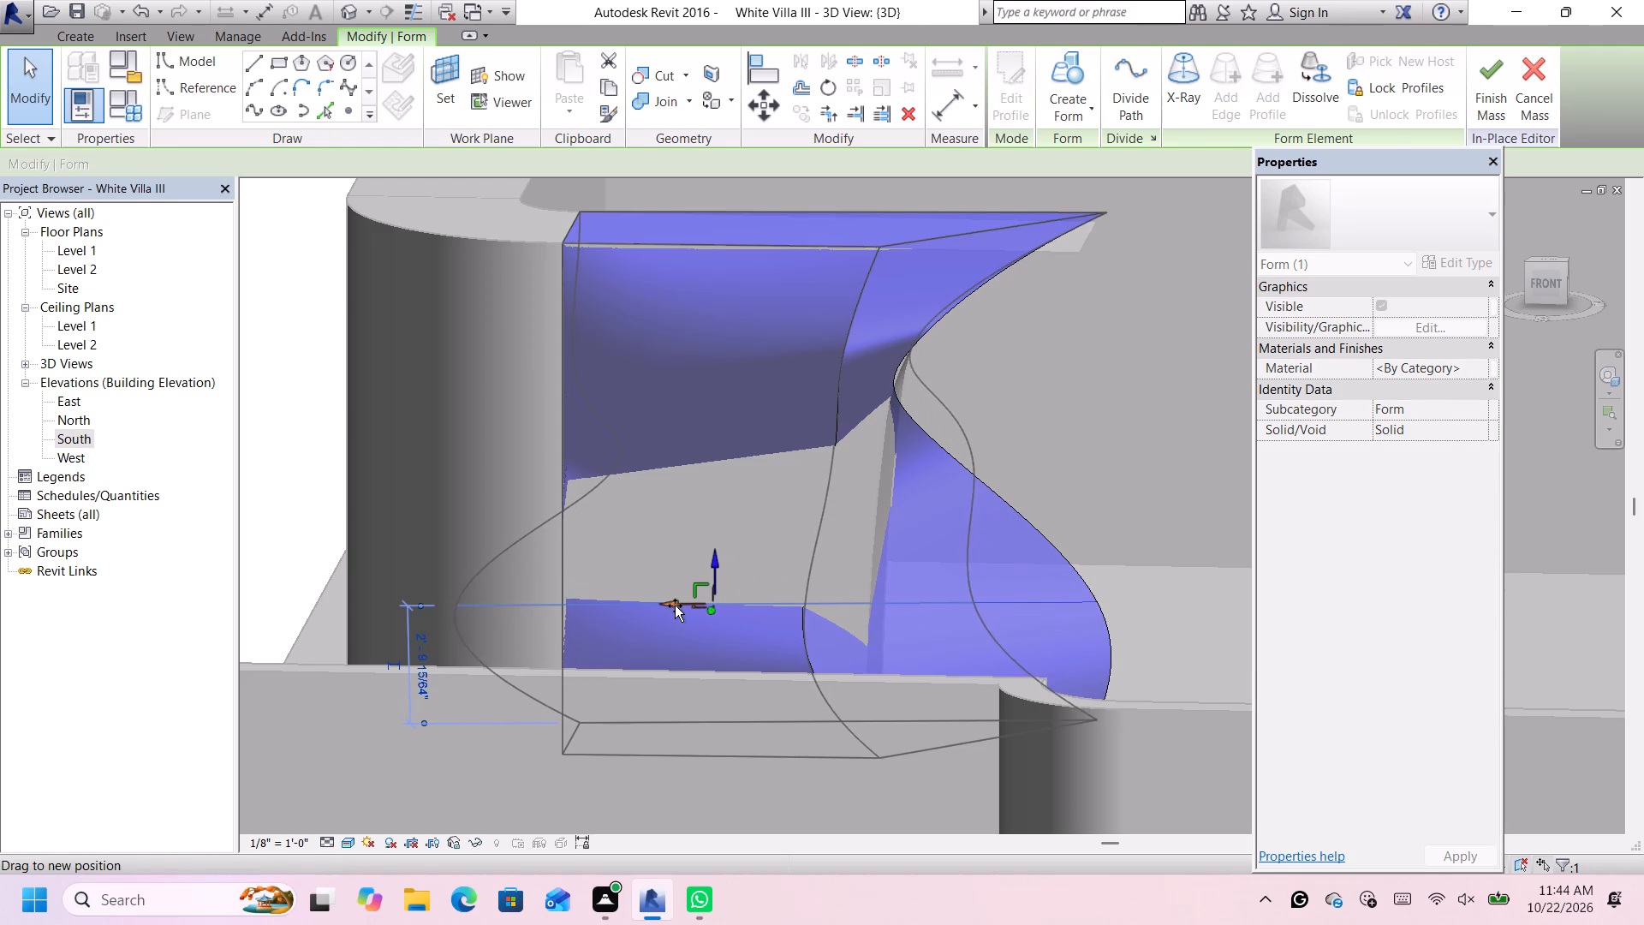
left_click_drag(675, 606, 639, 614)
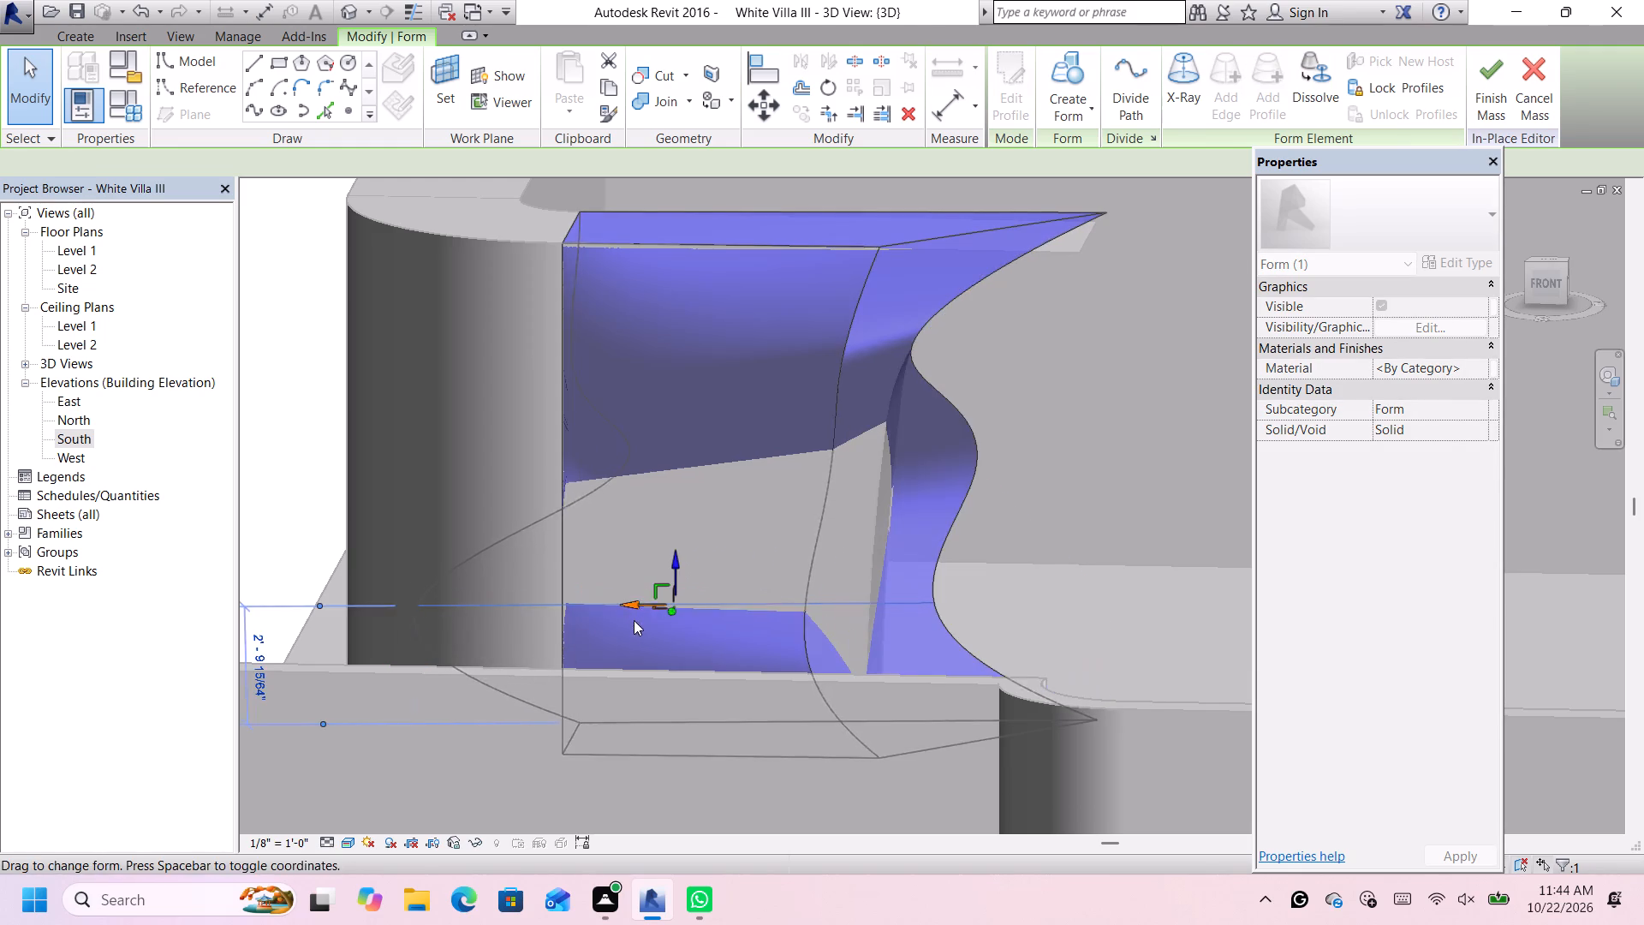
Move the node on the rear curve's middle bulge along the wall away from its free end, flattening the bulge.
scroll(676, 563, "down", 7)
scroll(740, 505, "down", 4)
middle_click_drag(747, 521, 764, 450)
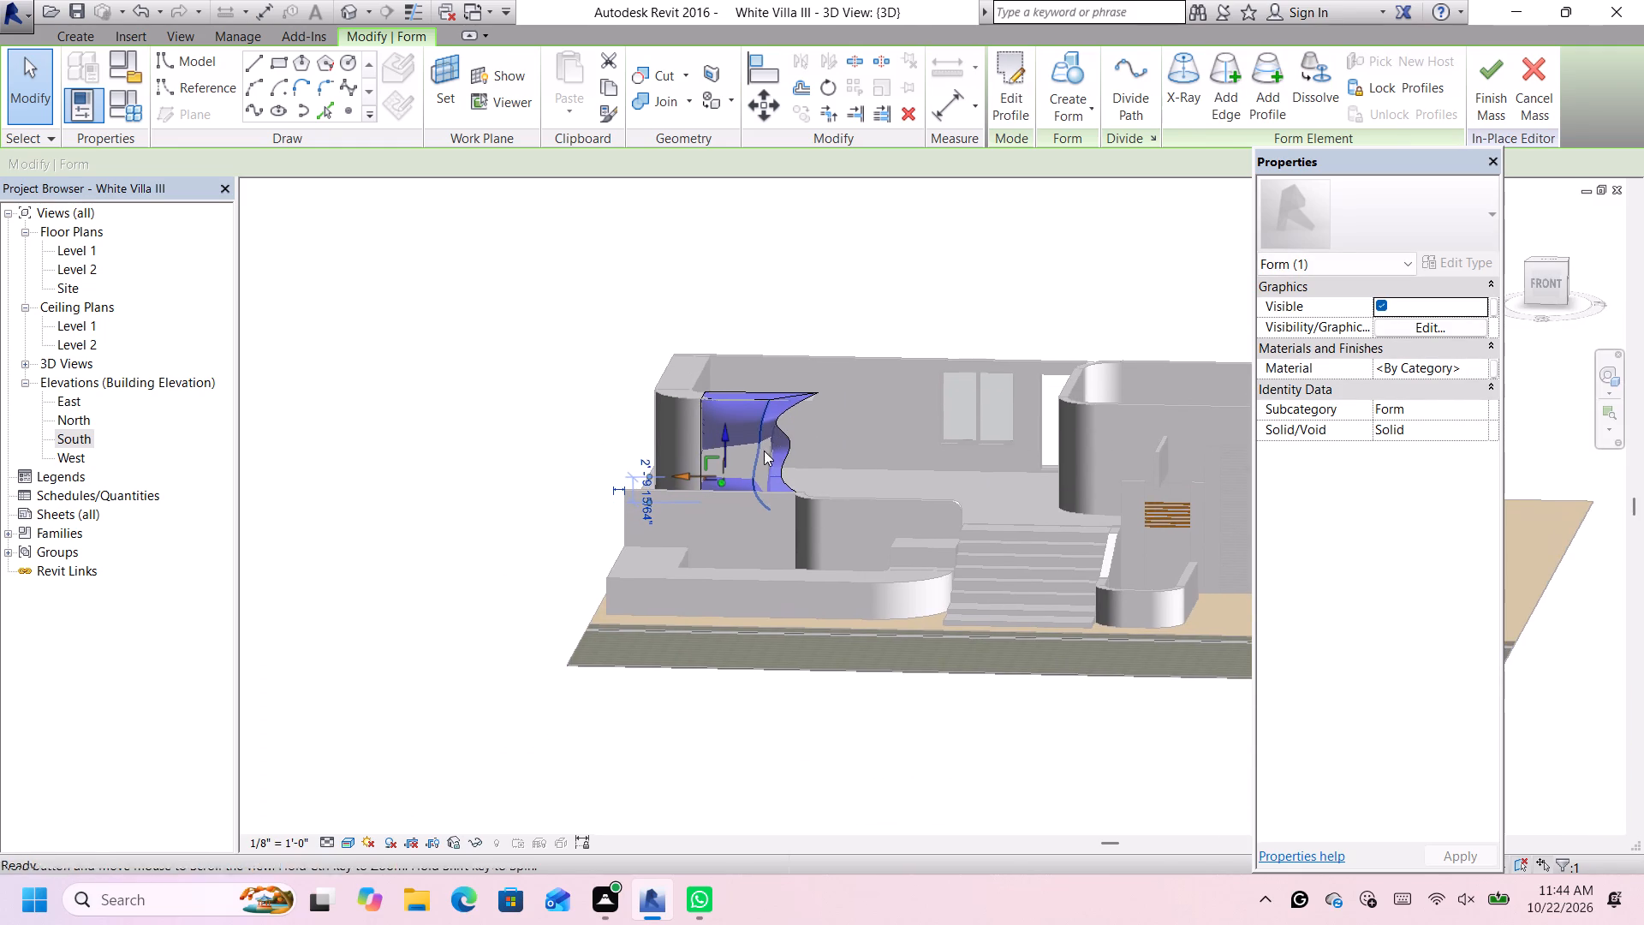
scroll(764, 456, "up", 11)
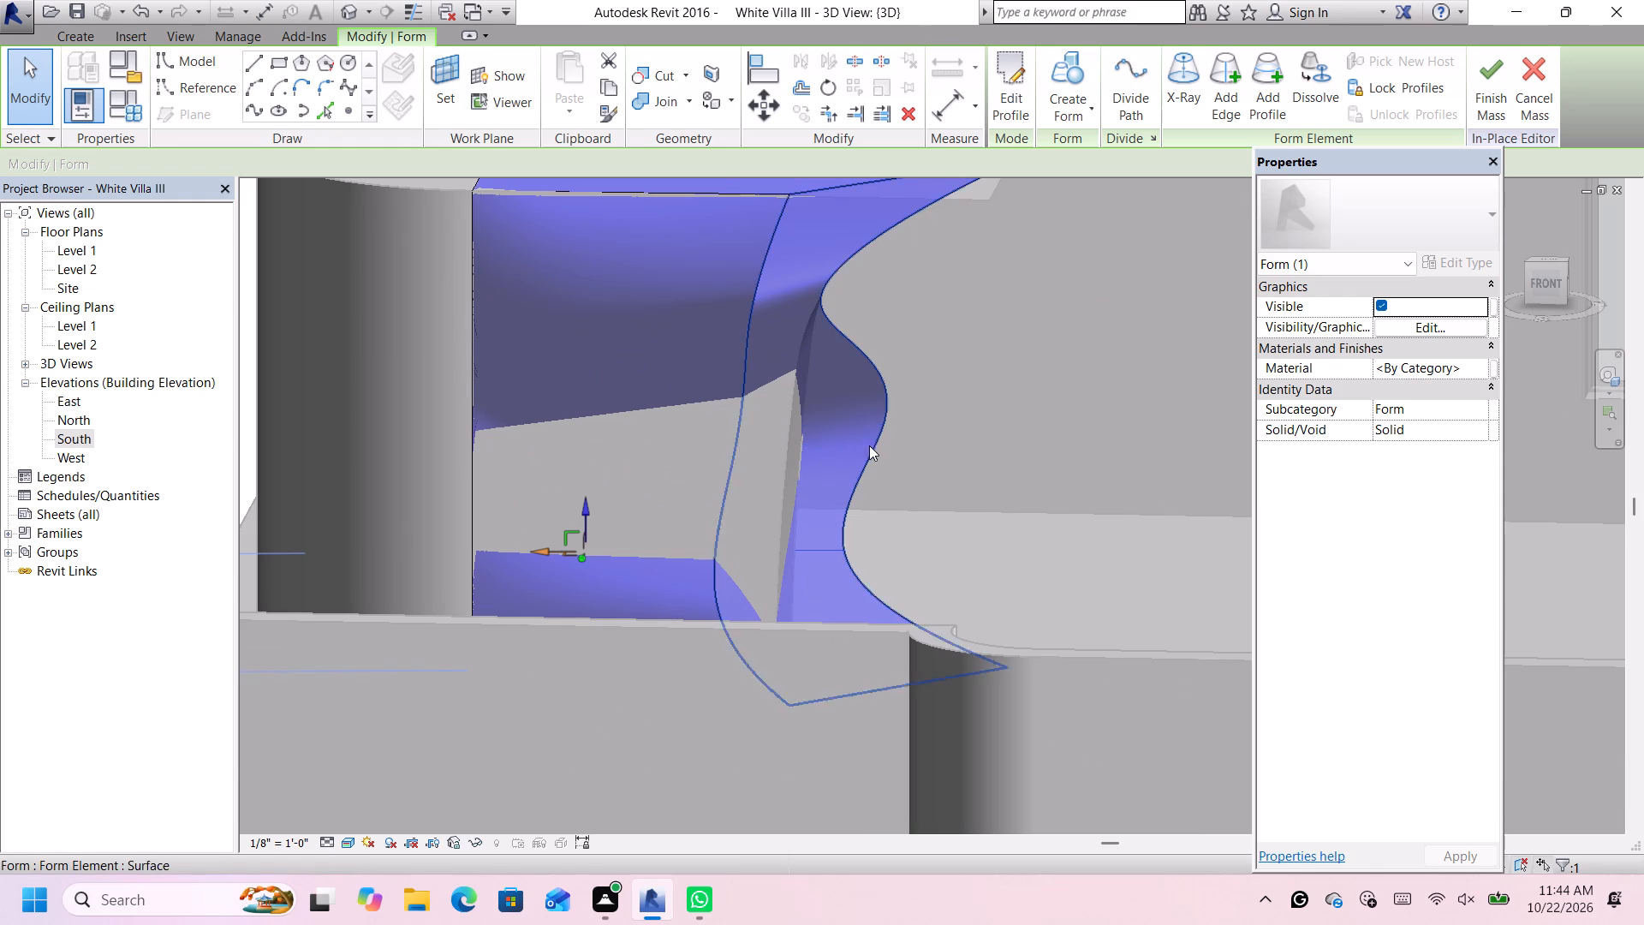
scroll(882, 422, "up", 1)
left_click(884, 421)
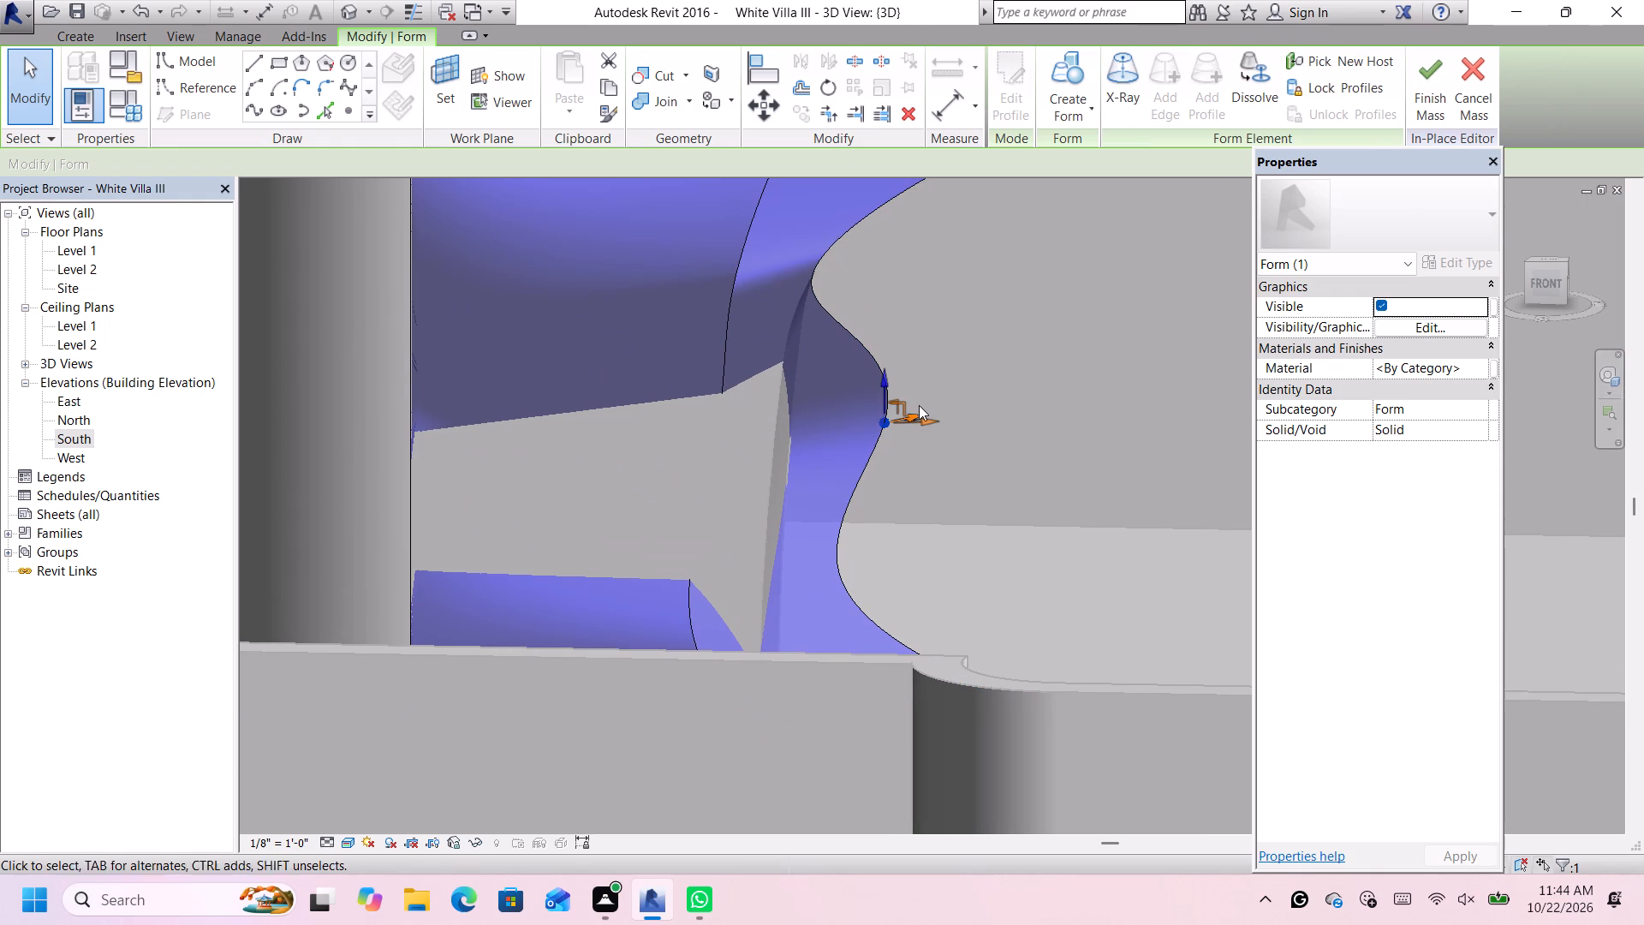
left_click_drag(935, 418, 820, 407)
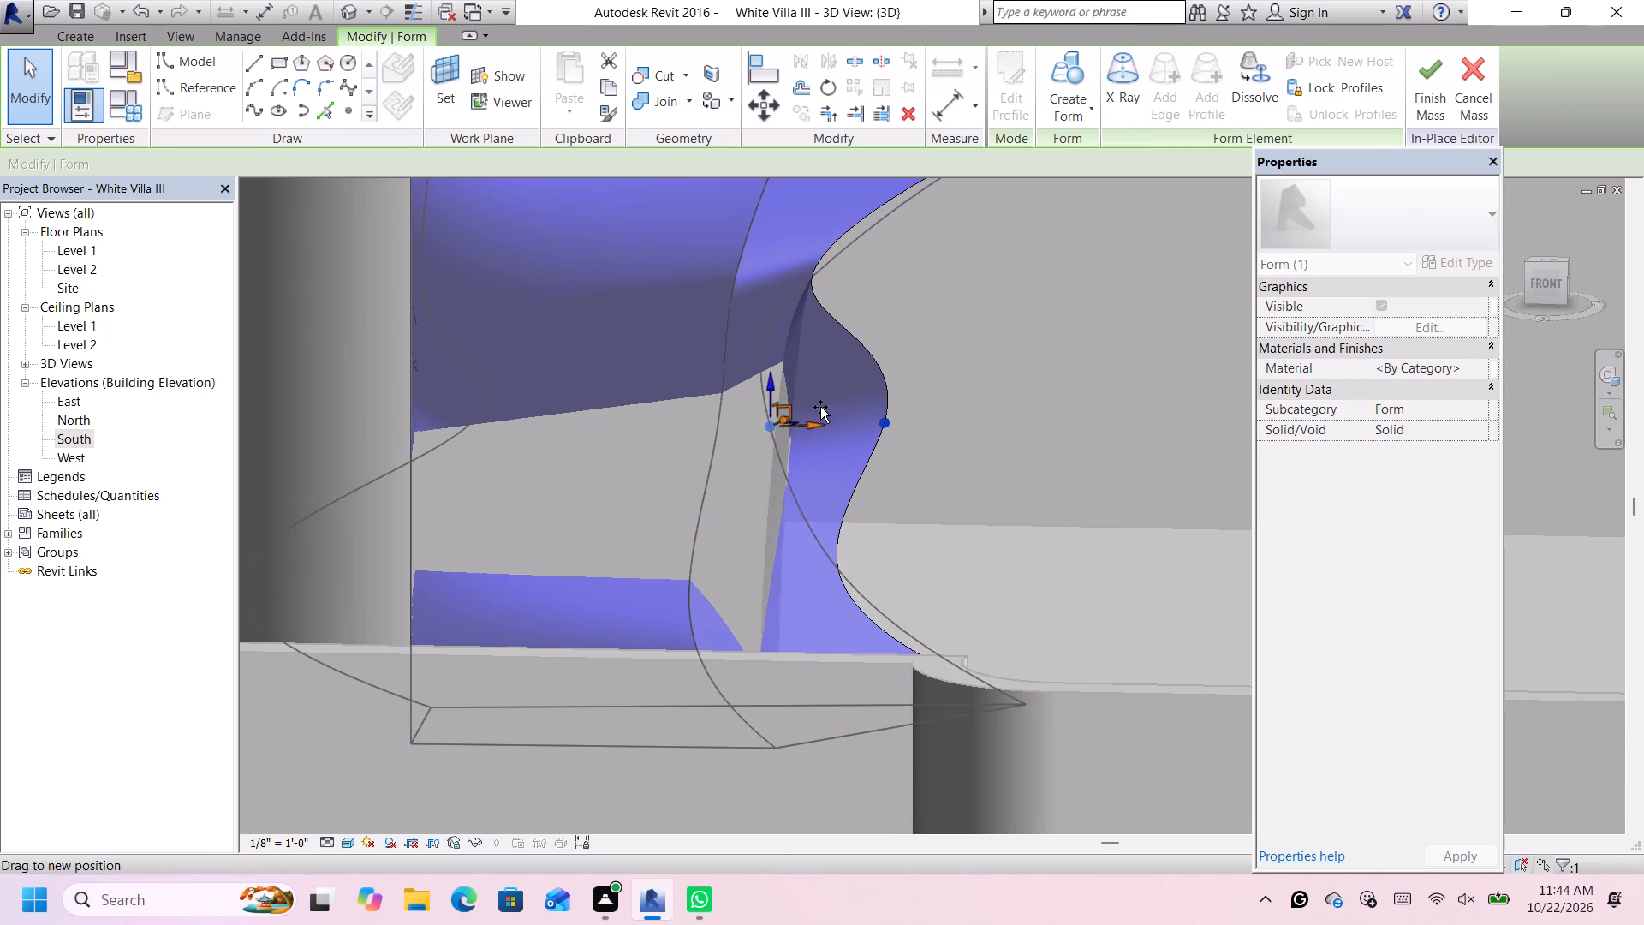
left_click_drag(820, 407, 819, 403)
Cancel the in-place mass and discard all of its changes.
scroll(819, 408, "down", 13)
scroll(834, 406, "up", 6)
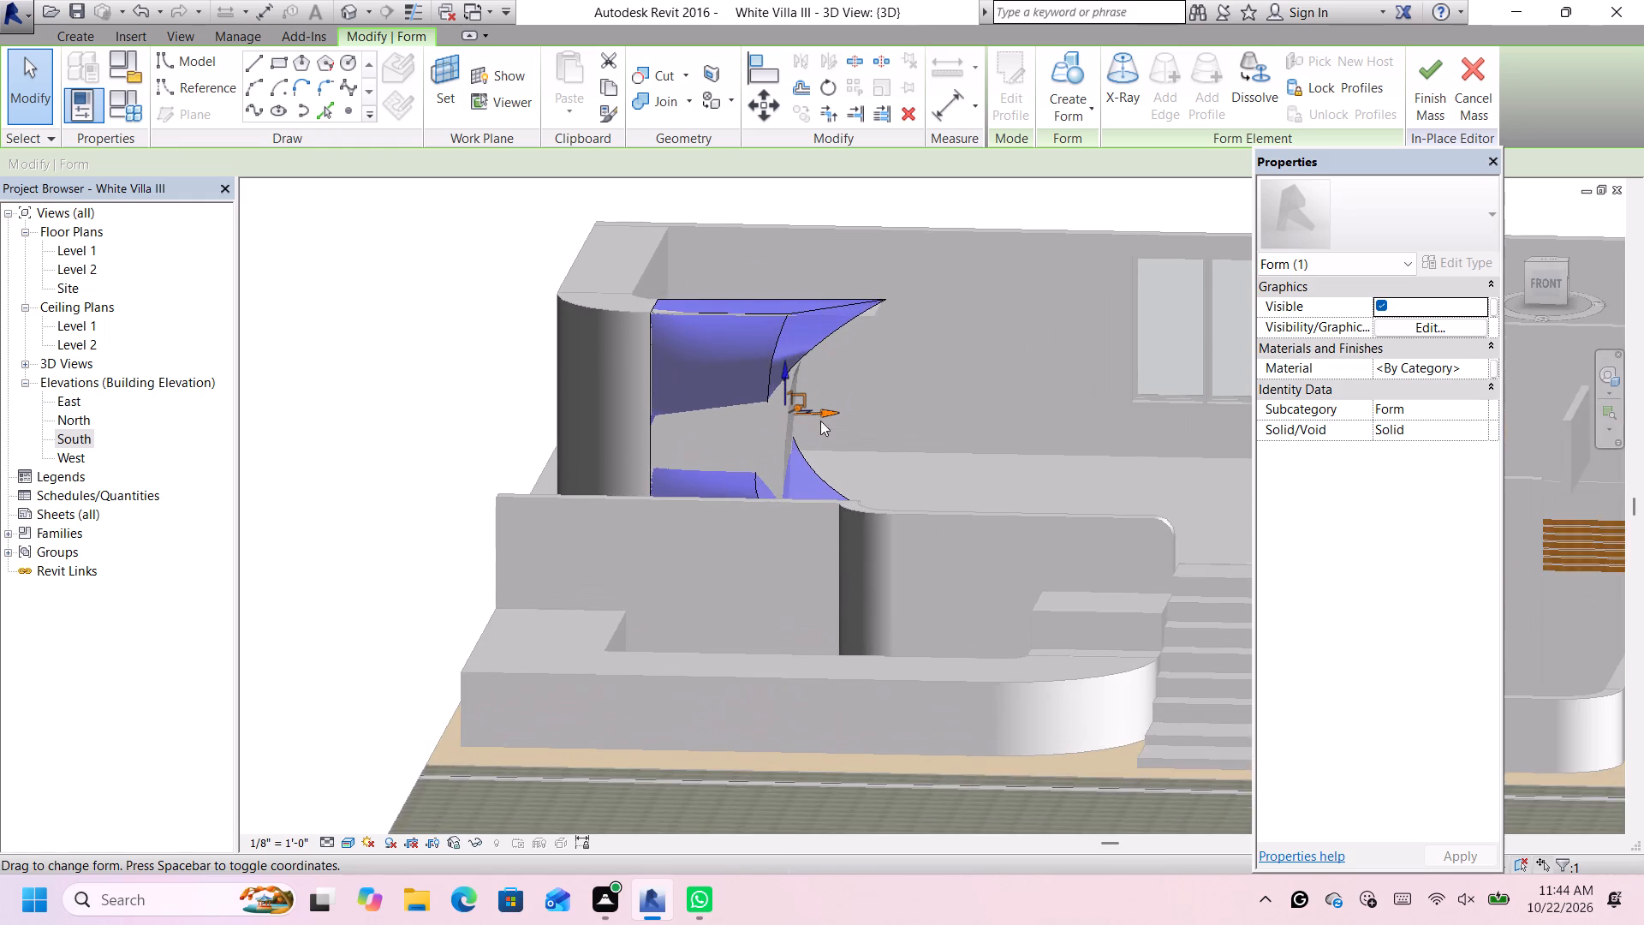
scroll(798, 436, "up", 1)
scroll(800, 430, "down", 1)
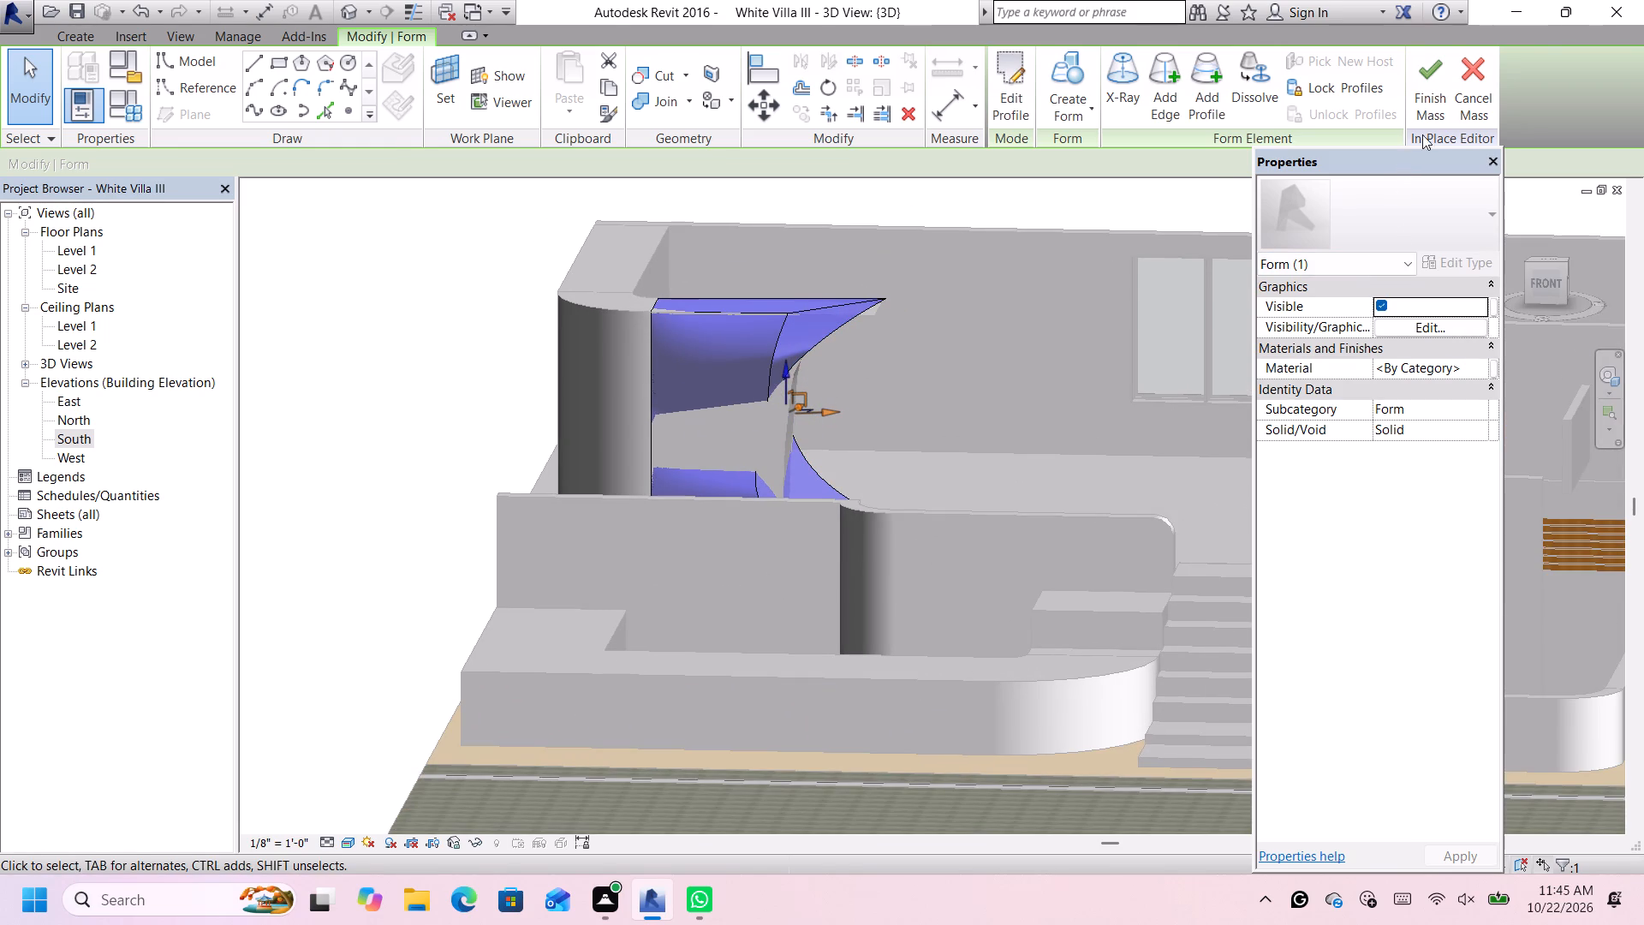
left_click(1484, 69)
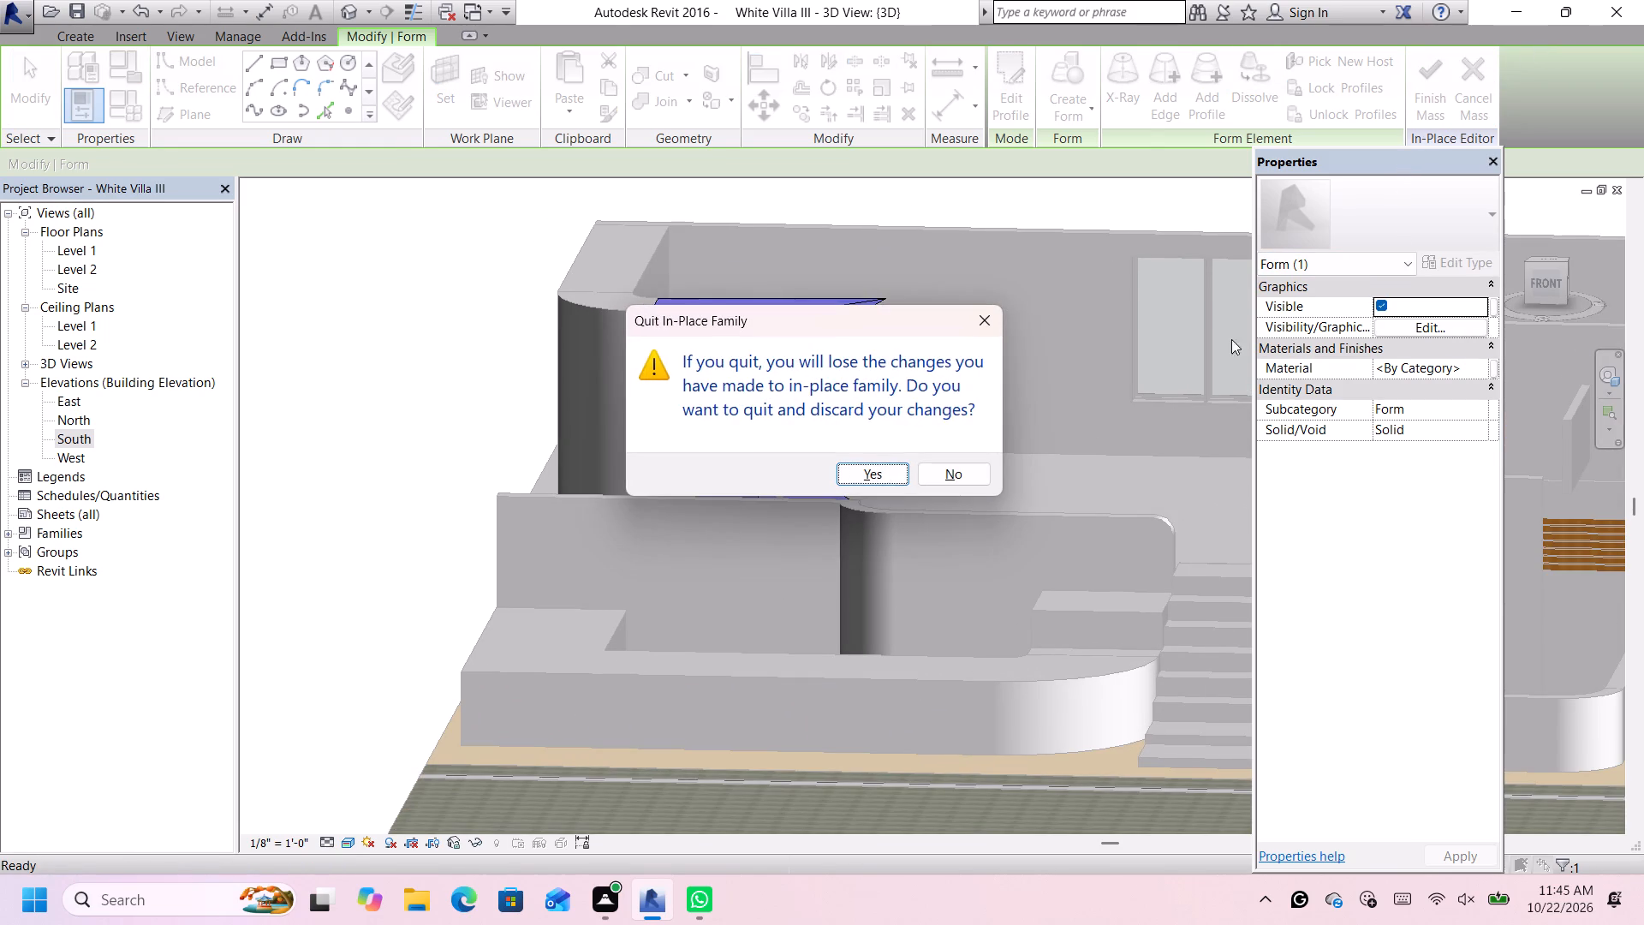
left_click(853, 469)
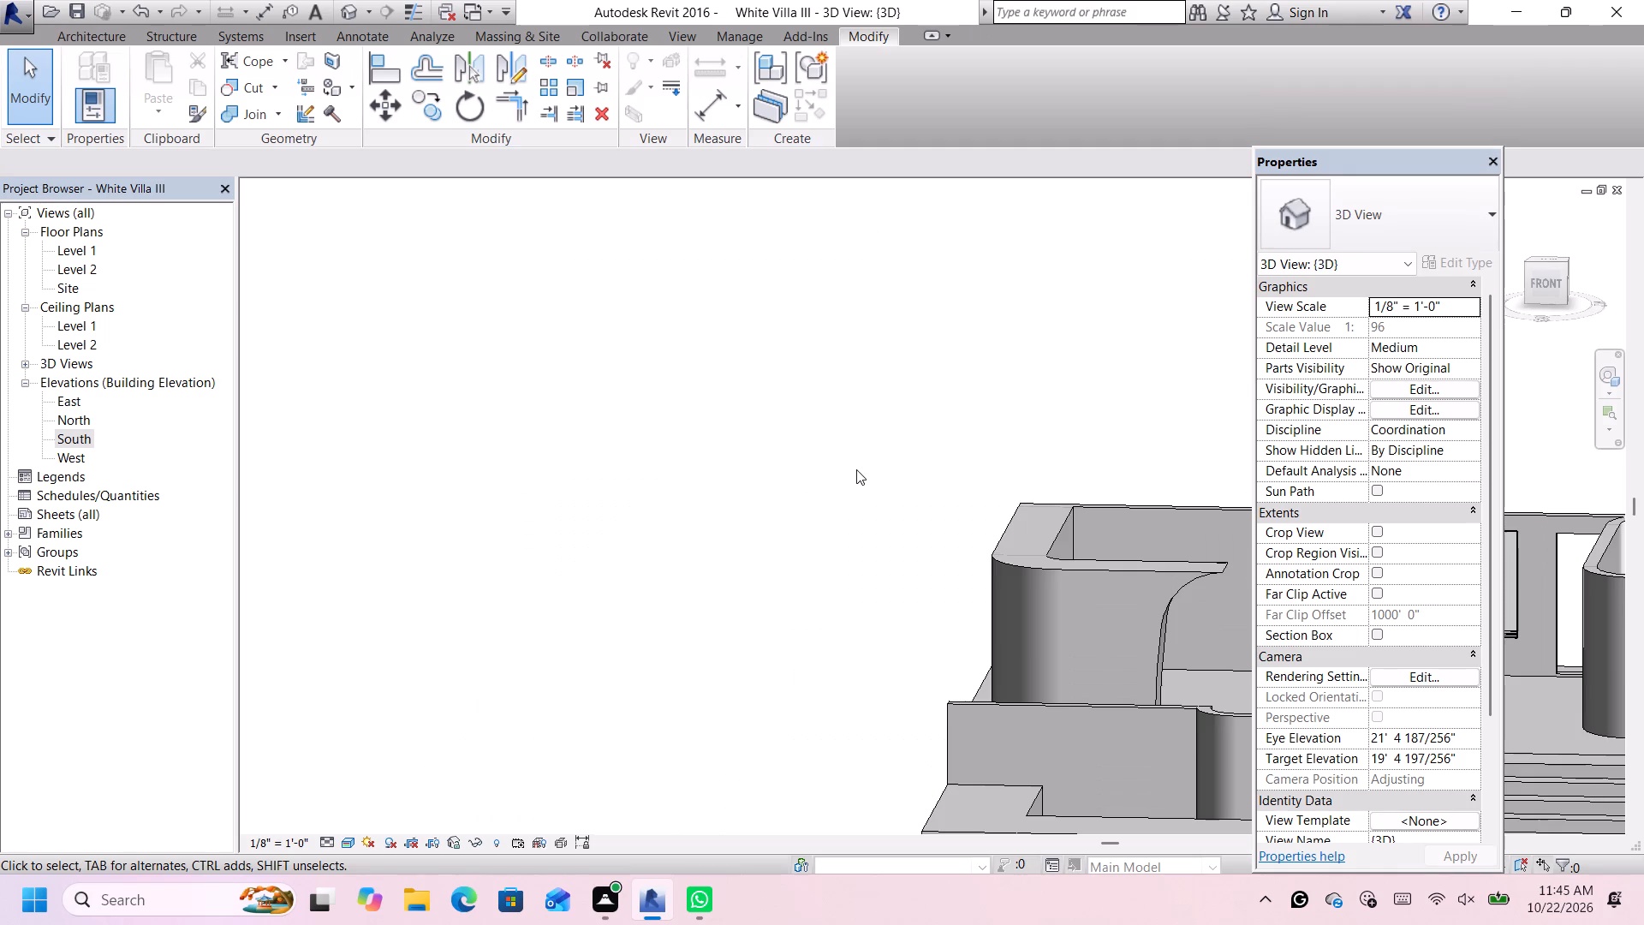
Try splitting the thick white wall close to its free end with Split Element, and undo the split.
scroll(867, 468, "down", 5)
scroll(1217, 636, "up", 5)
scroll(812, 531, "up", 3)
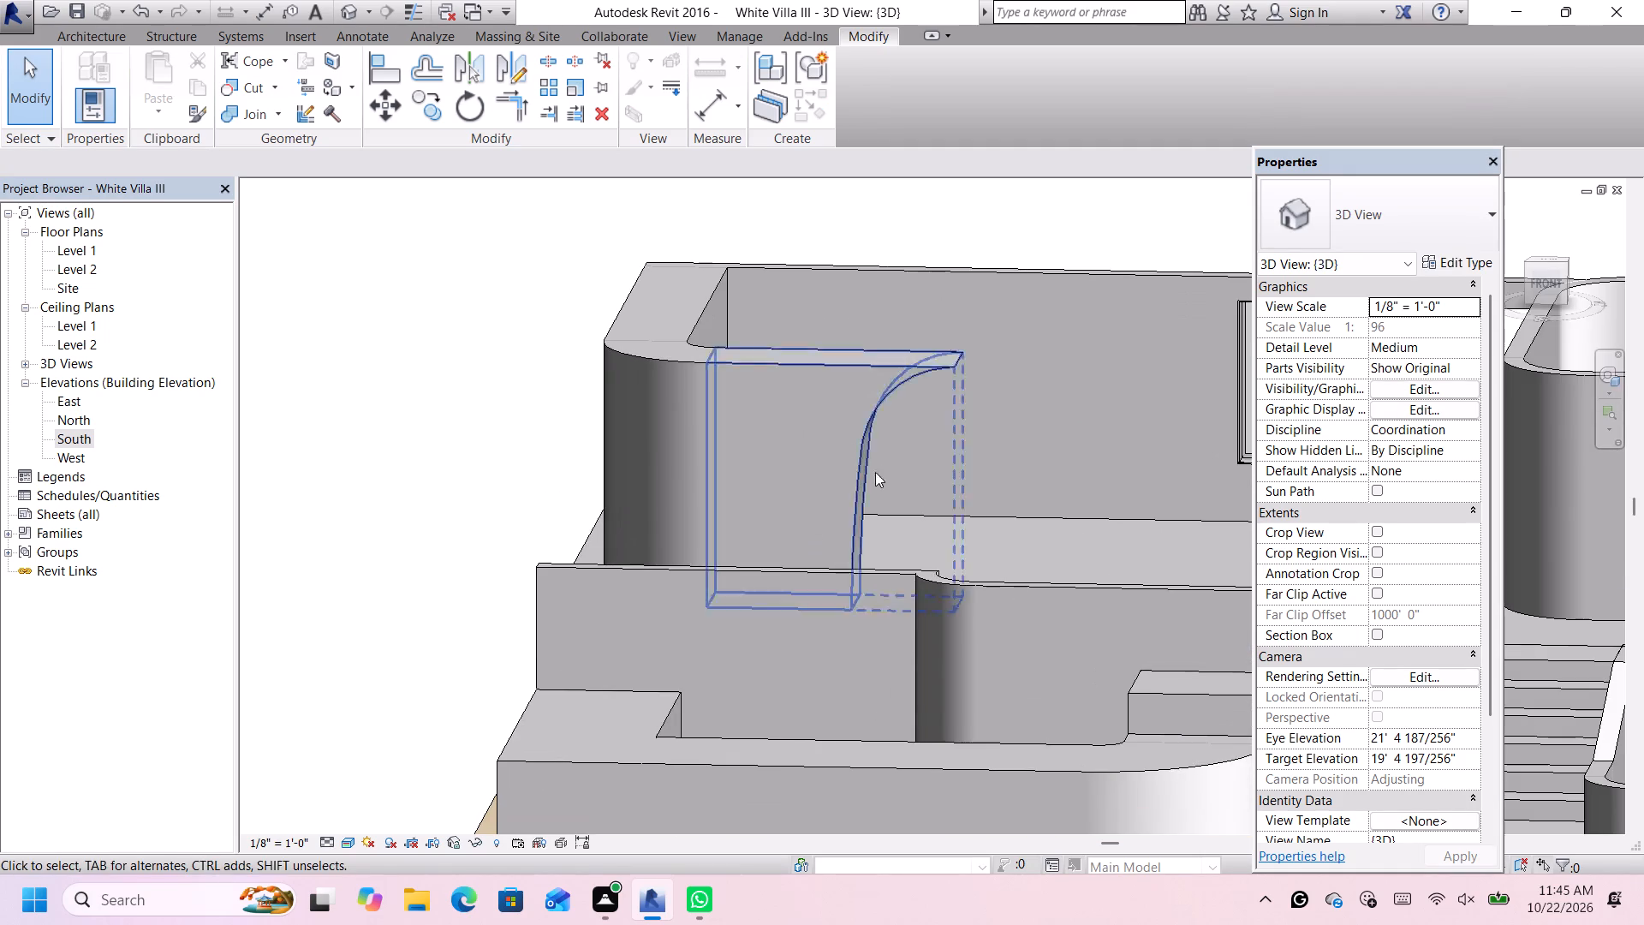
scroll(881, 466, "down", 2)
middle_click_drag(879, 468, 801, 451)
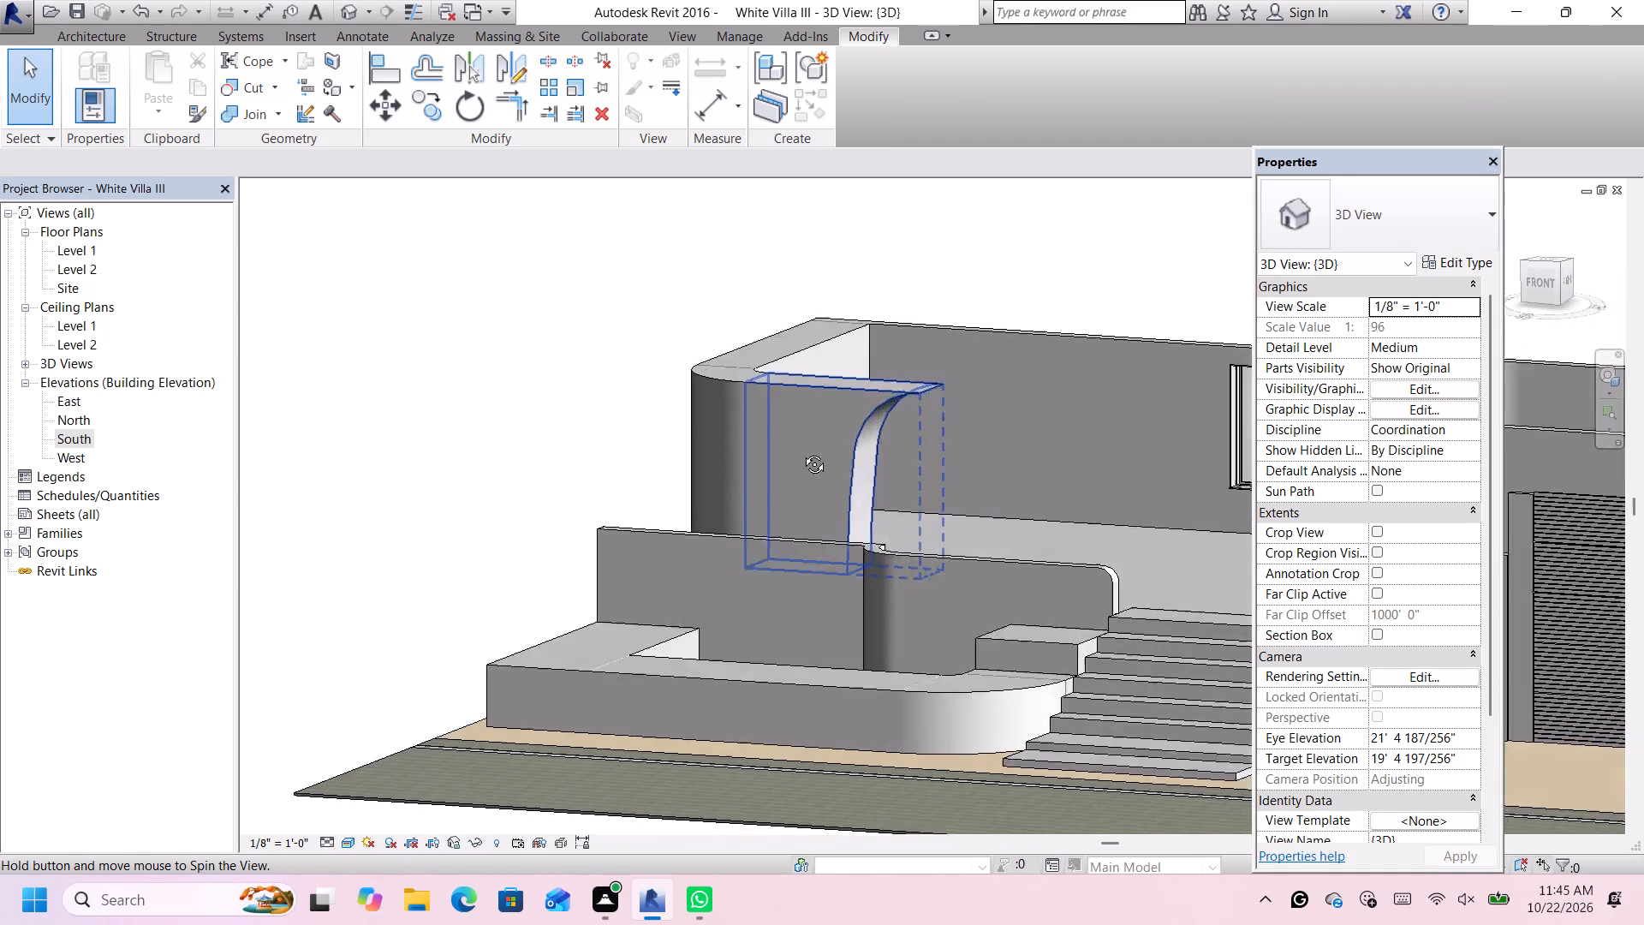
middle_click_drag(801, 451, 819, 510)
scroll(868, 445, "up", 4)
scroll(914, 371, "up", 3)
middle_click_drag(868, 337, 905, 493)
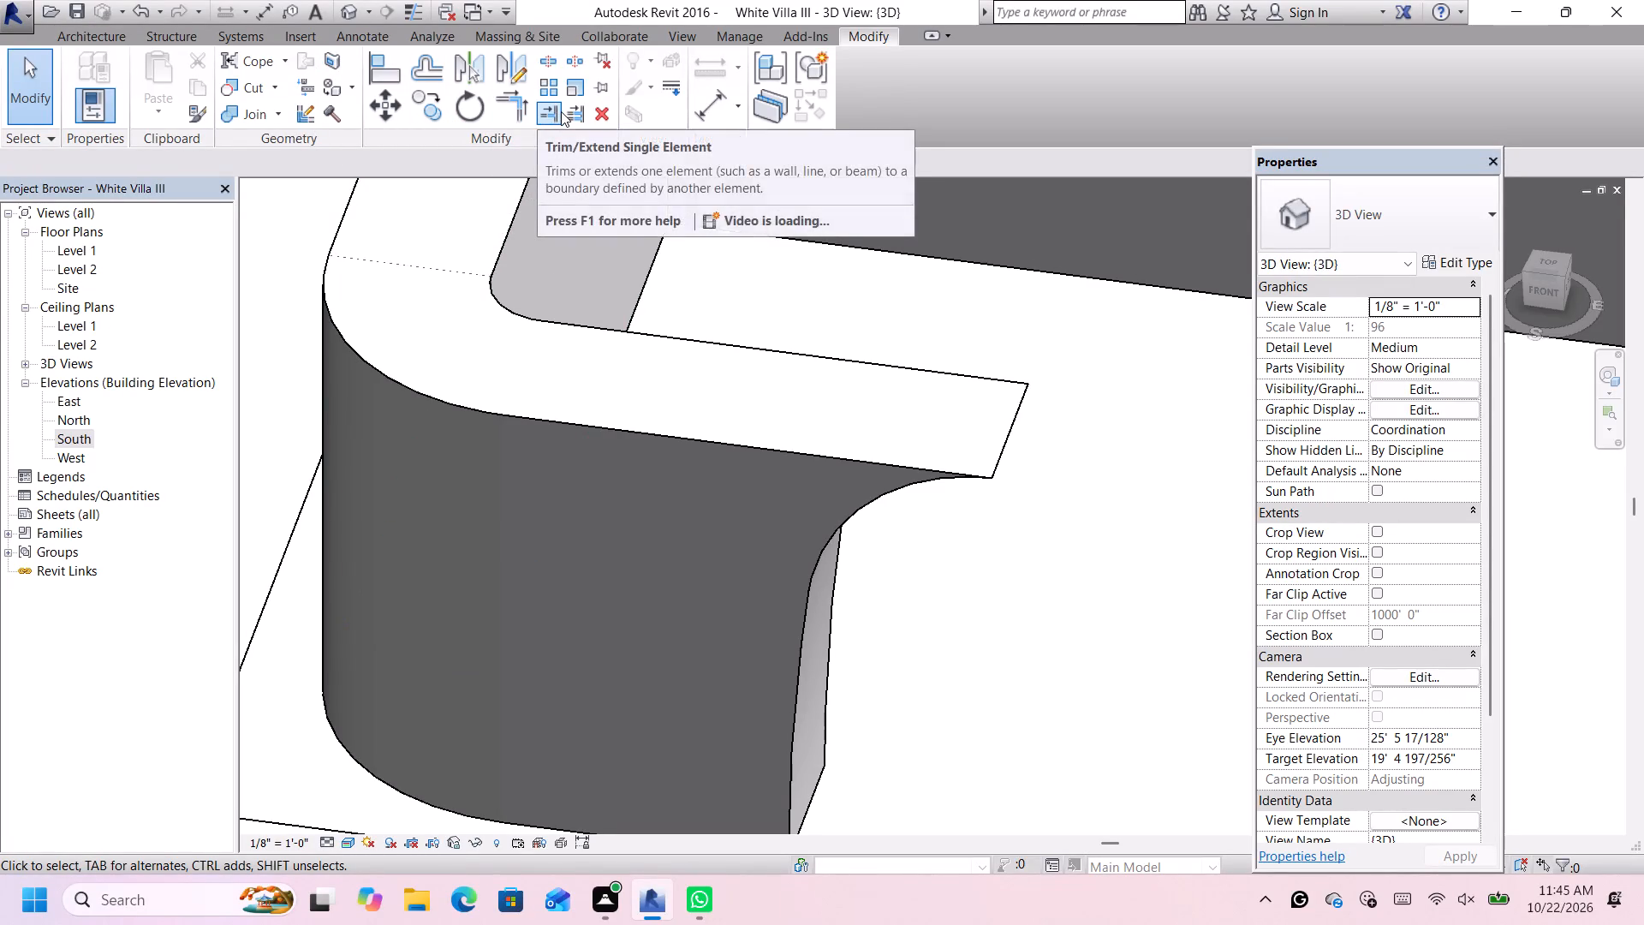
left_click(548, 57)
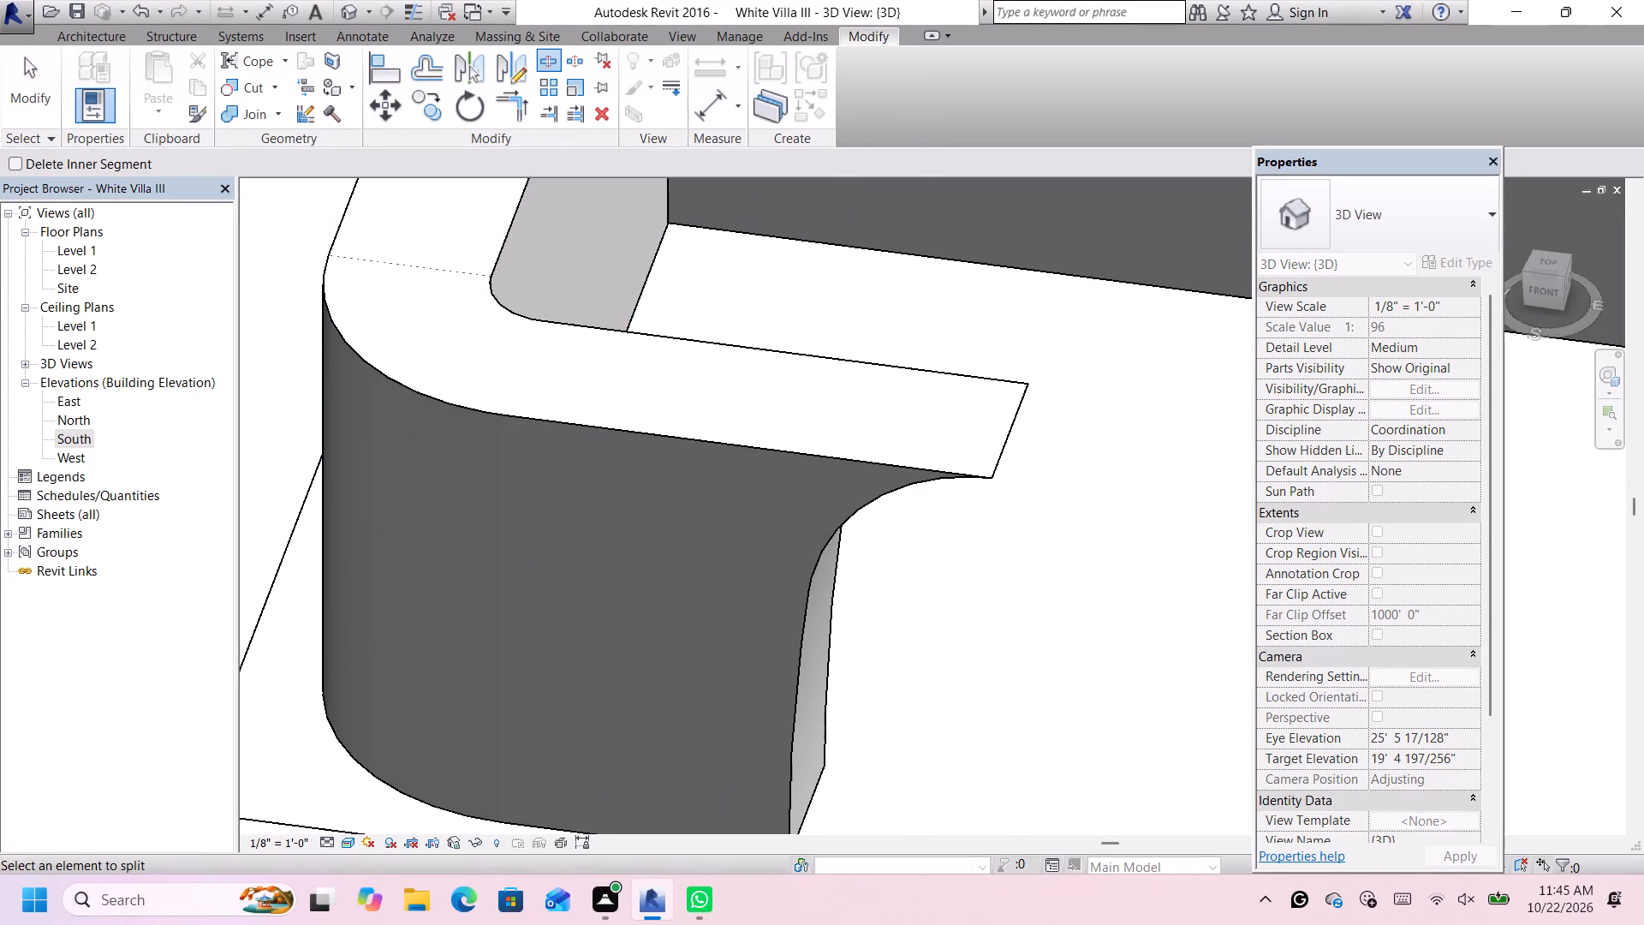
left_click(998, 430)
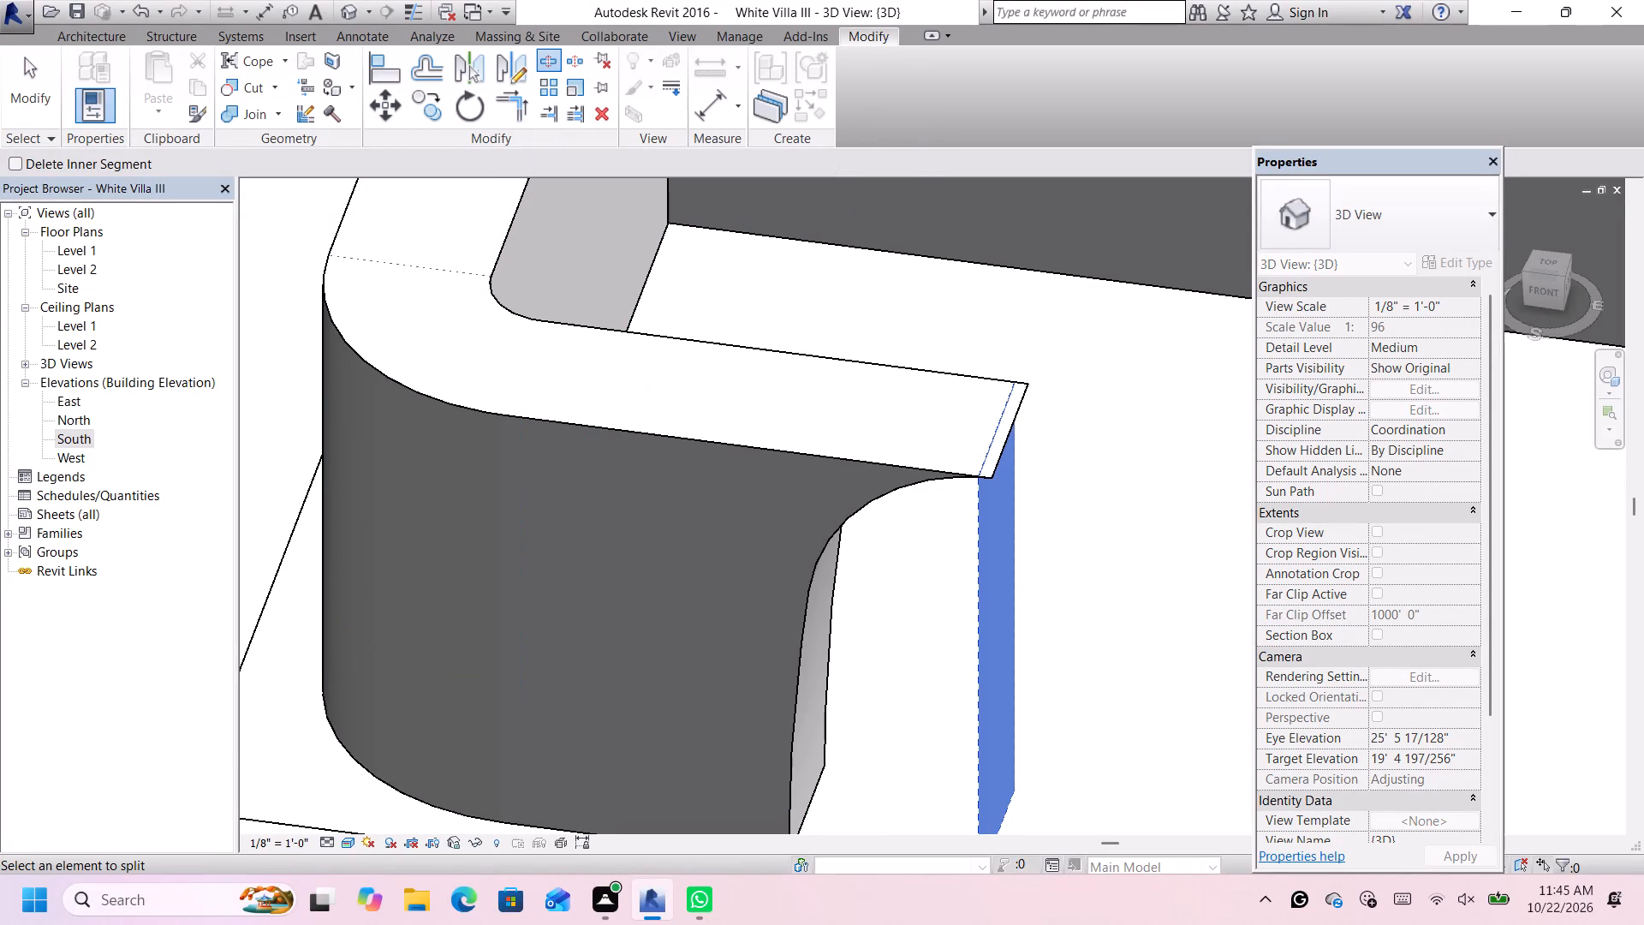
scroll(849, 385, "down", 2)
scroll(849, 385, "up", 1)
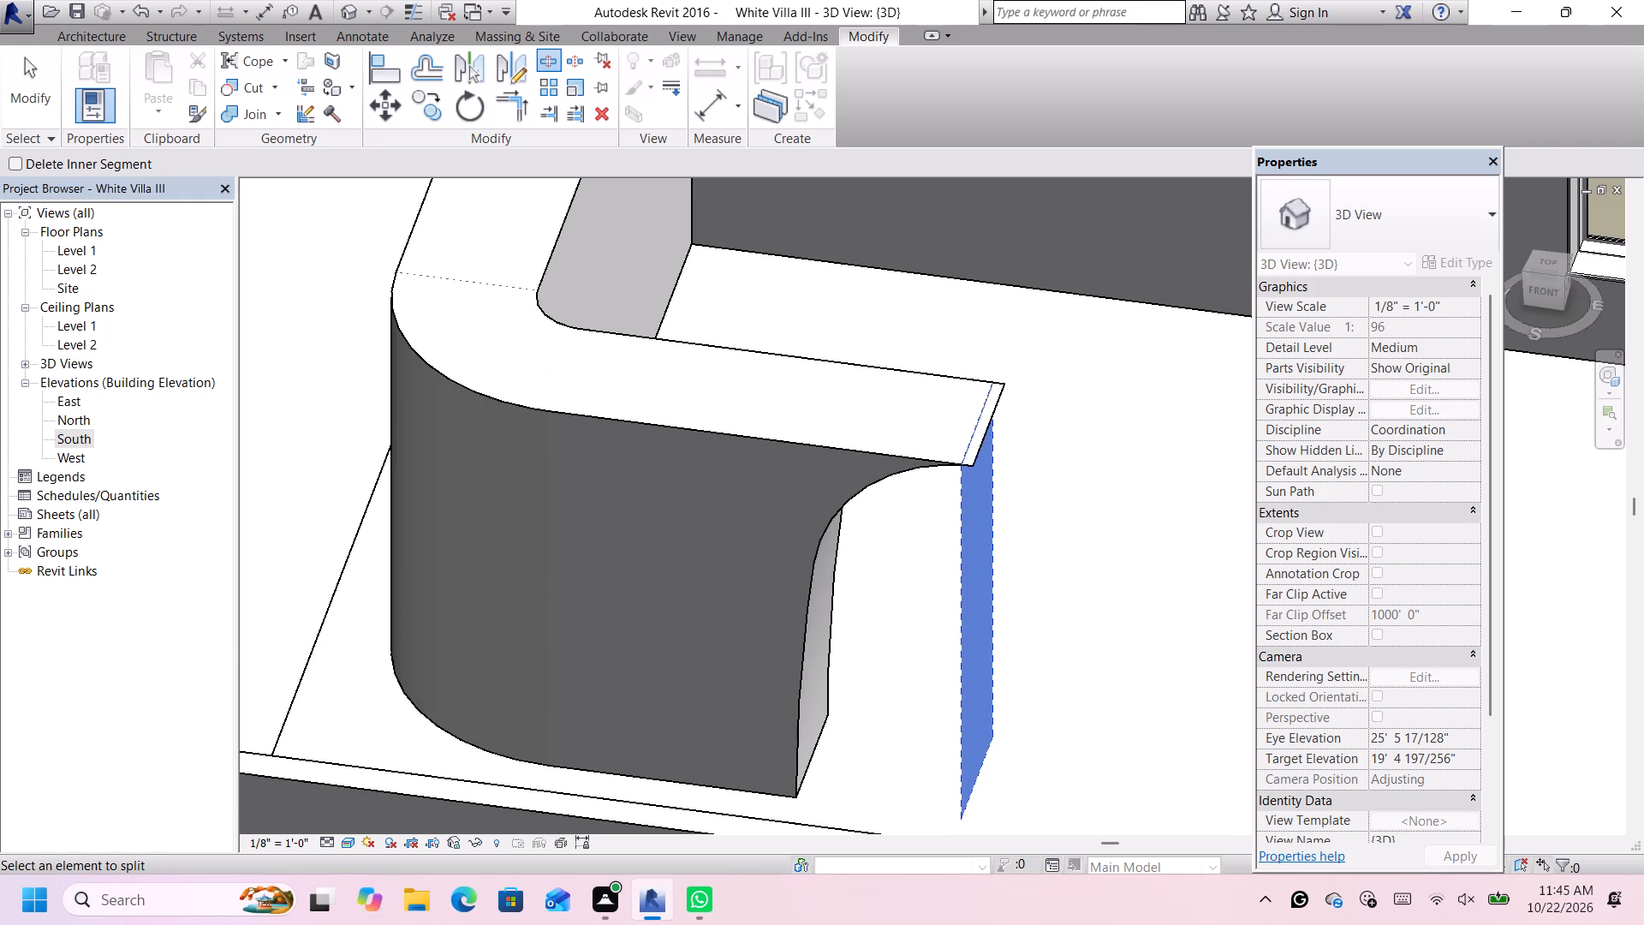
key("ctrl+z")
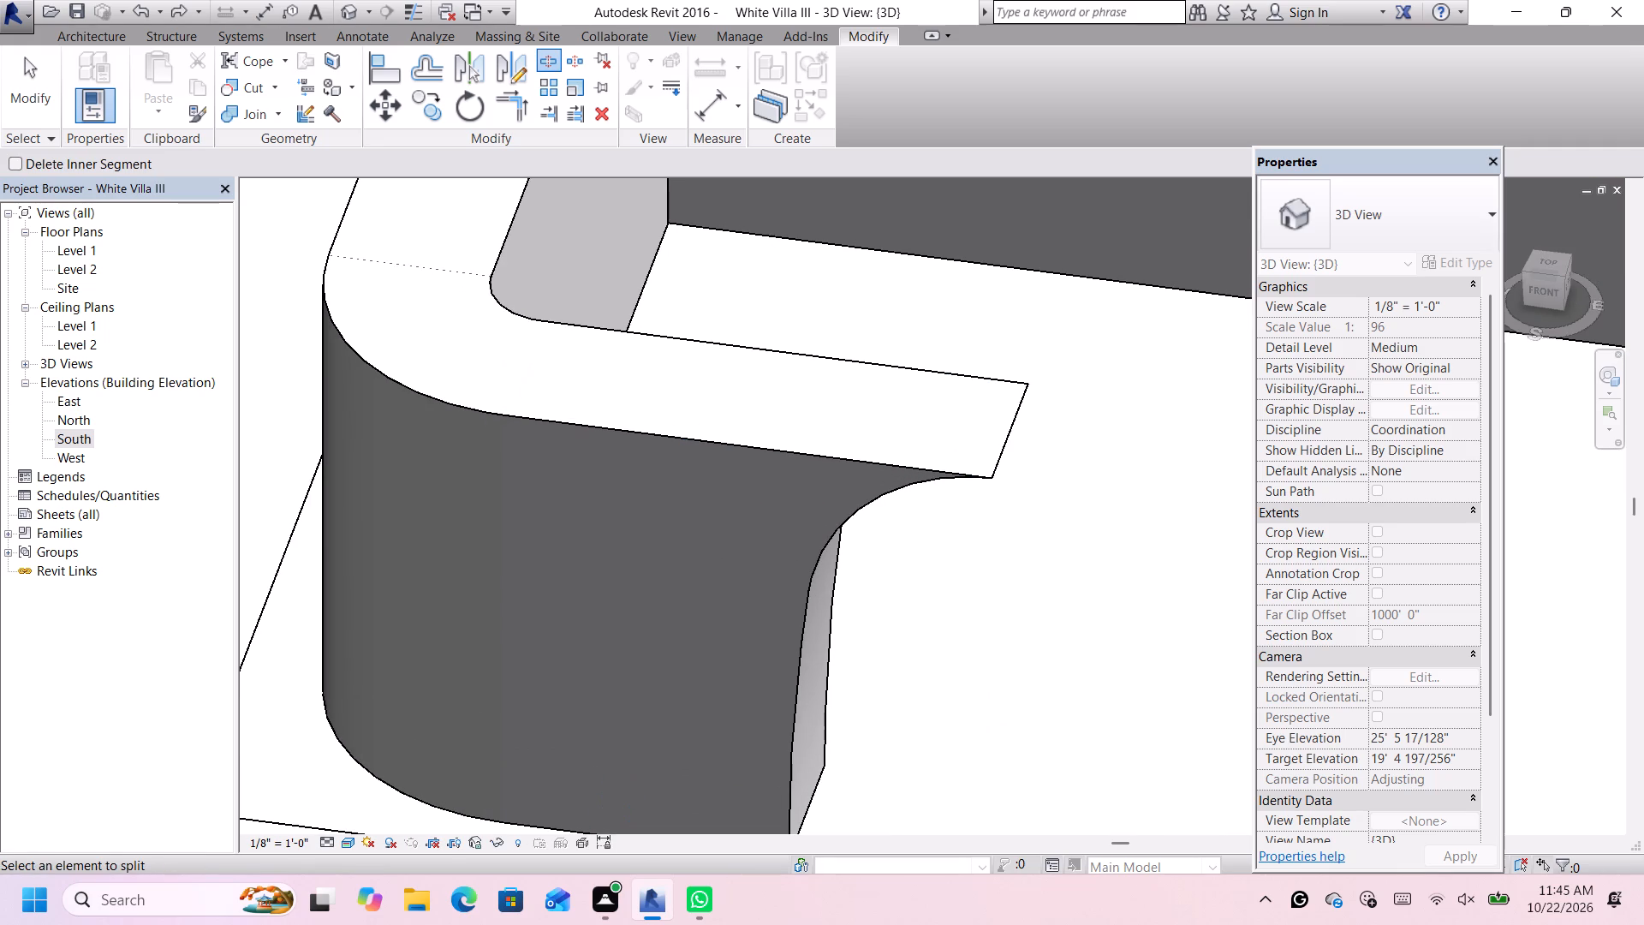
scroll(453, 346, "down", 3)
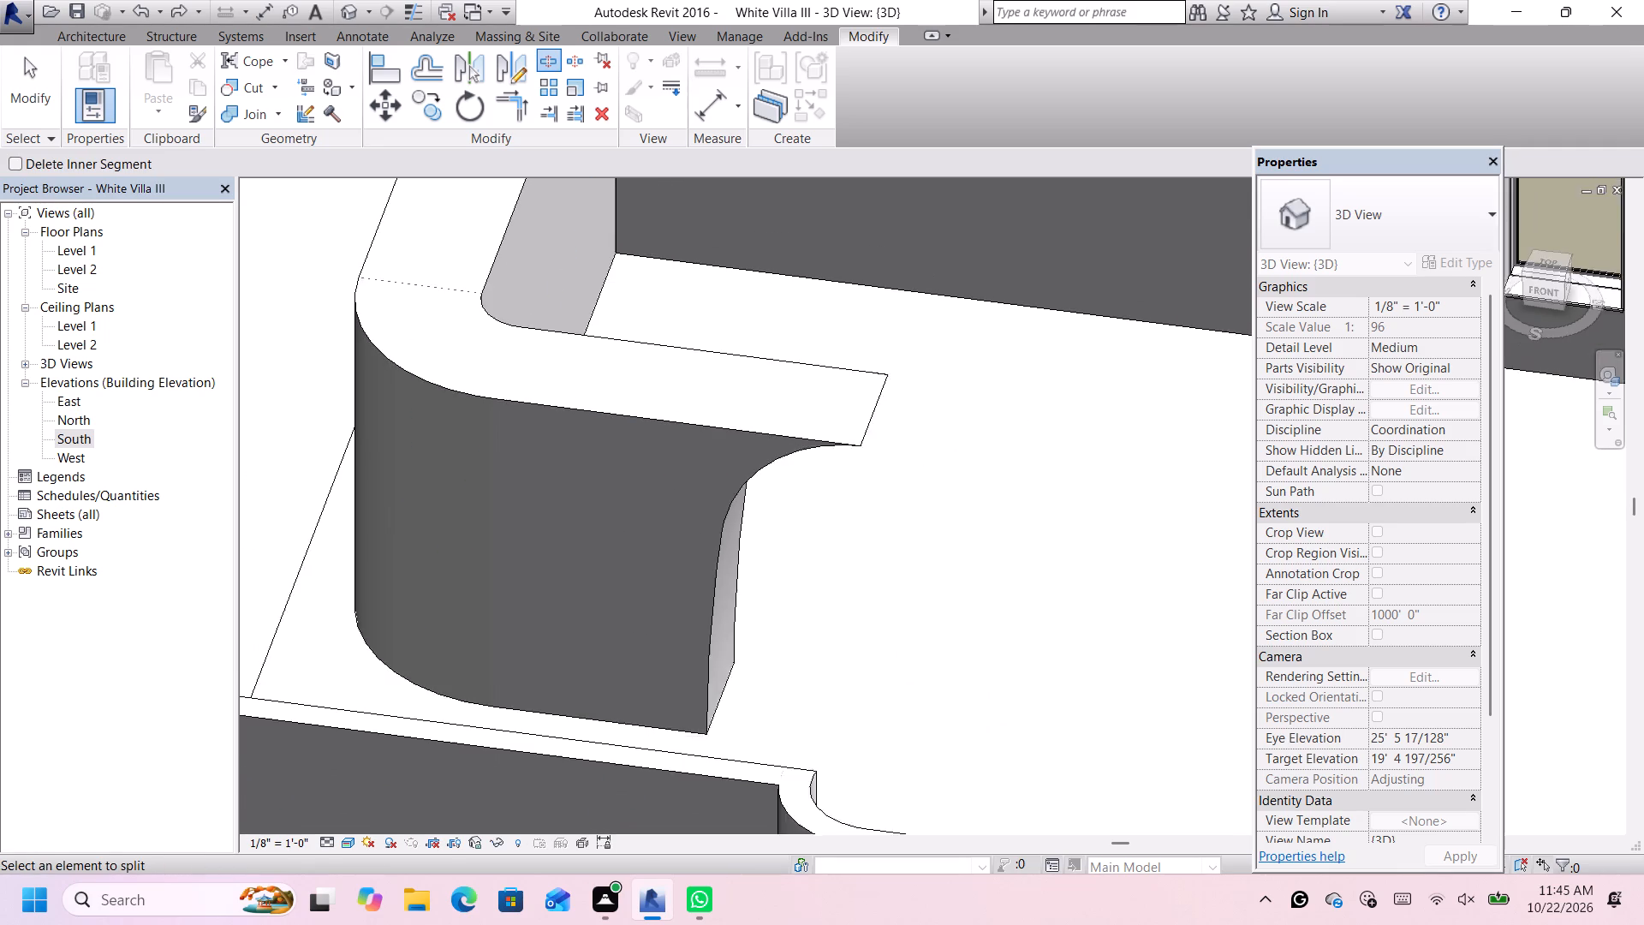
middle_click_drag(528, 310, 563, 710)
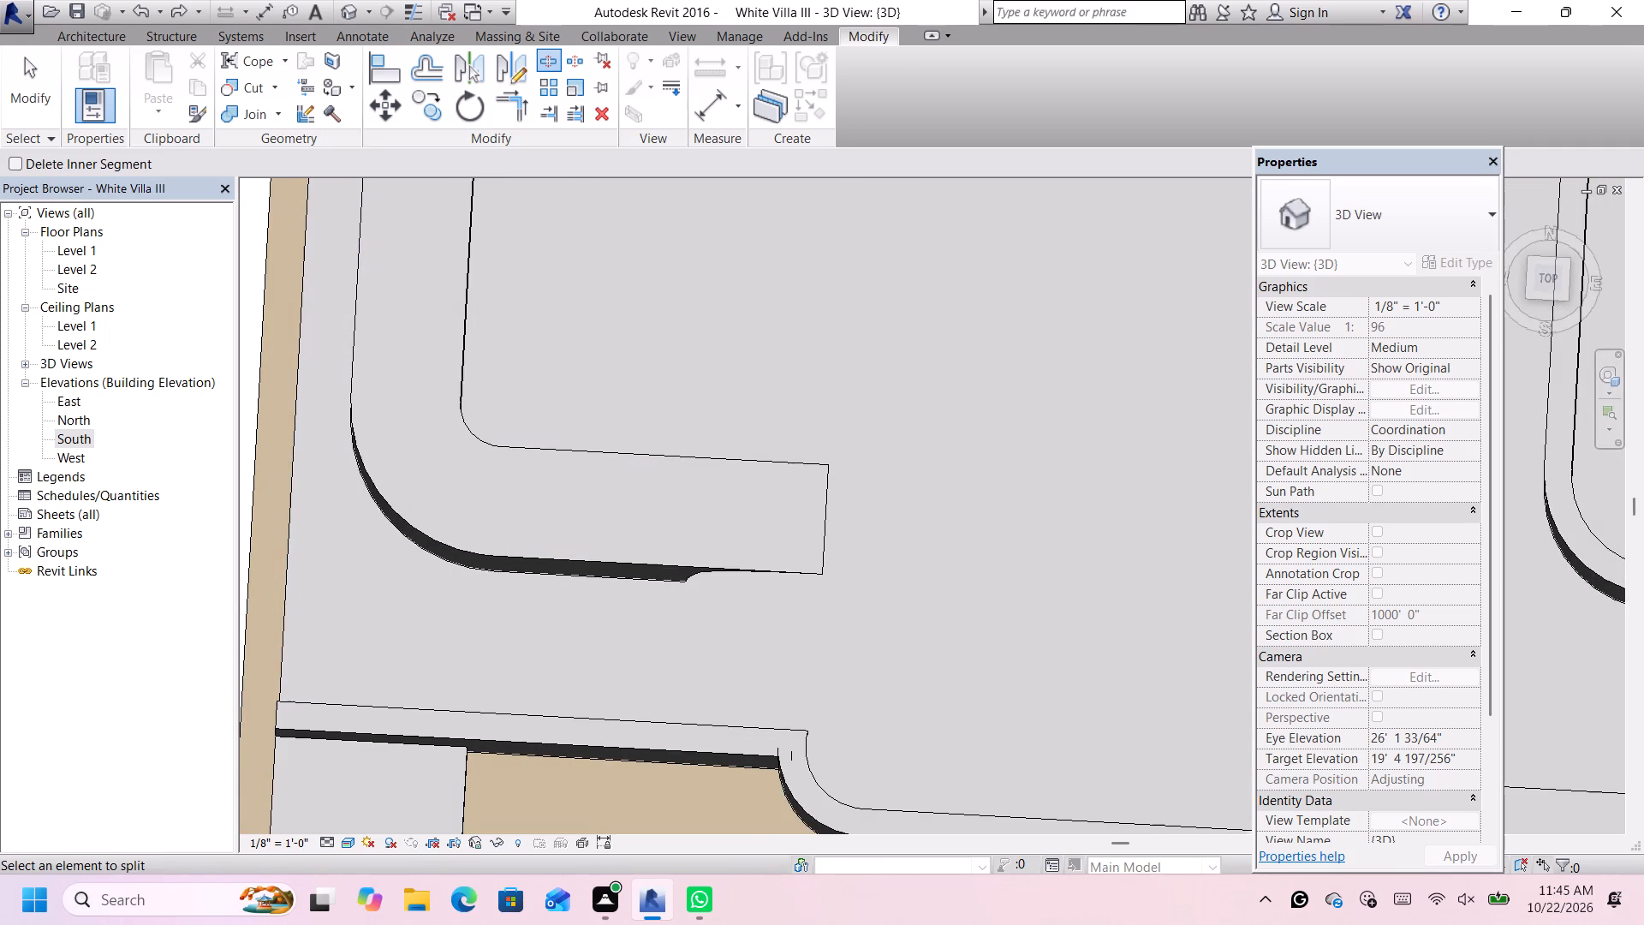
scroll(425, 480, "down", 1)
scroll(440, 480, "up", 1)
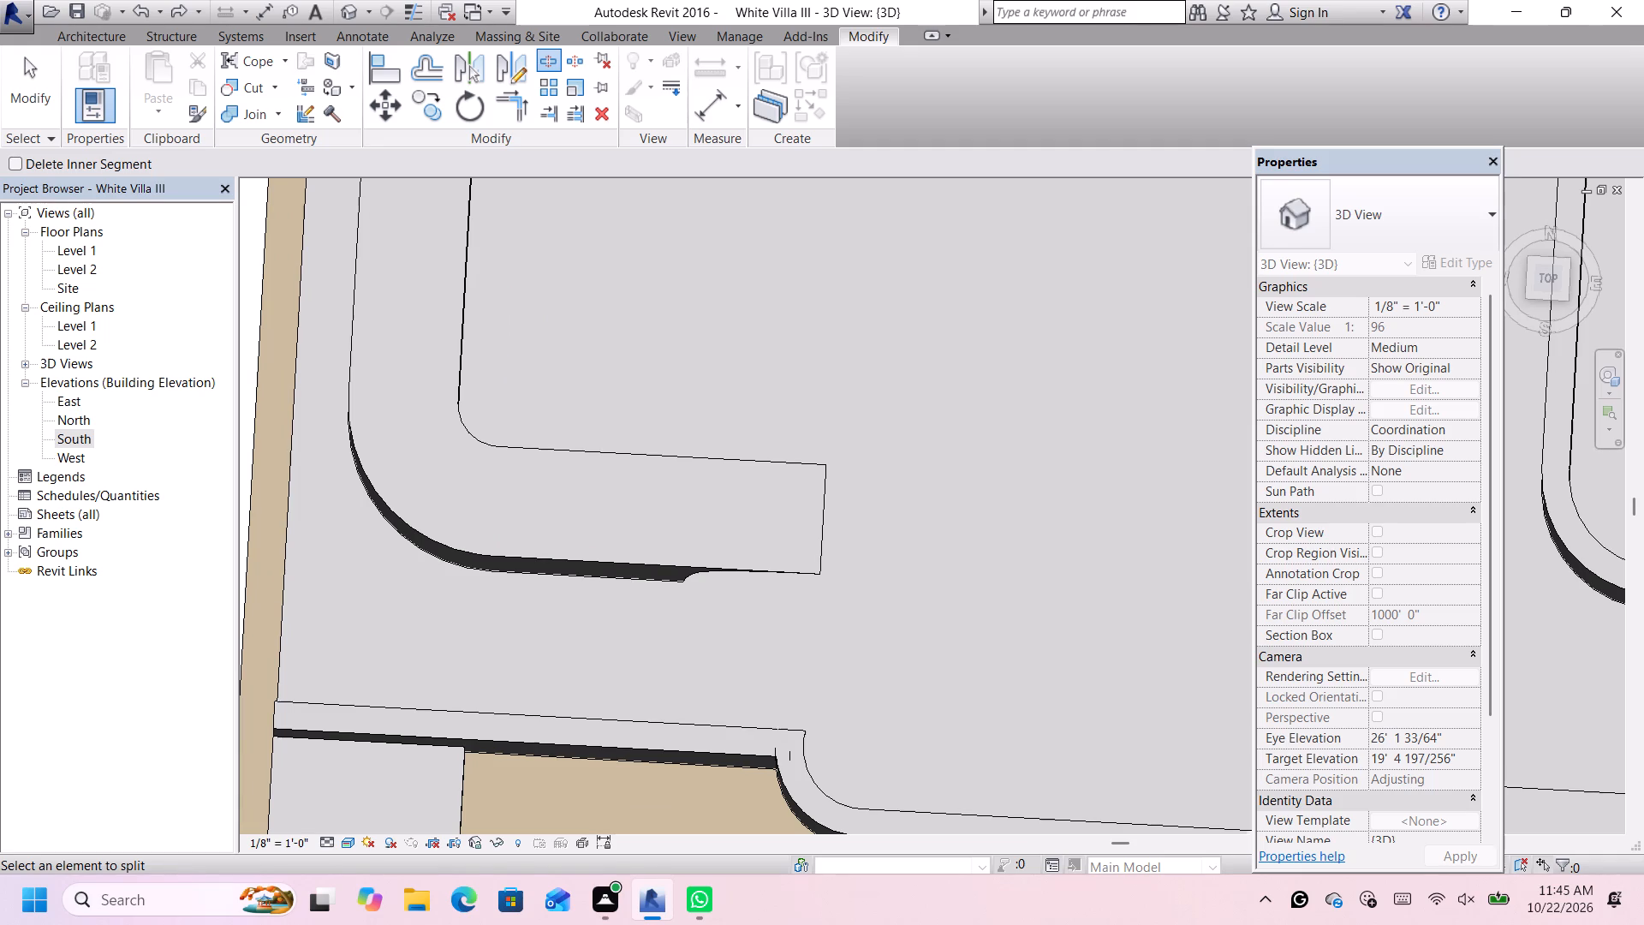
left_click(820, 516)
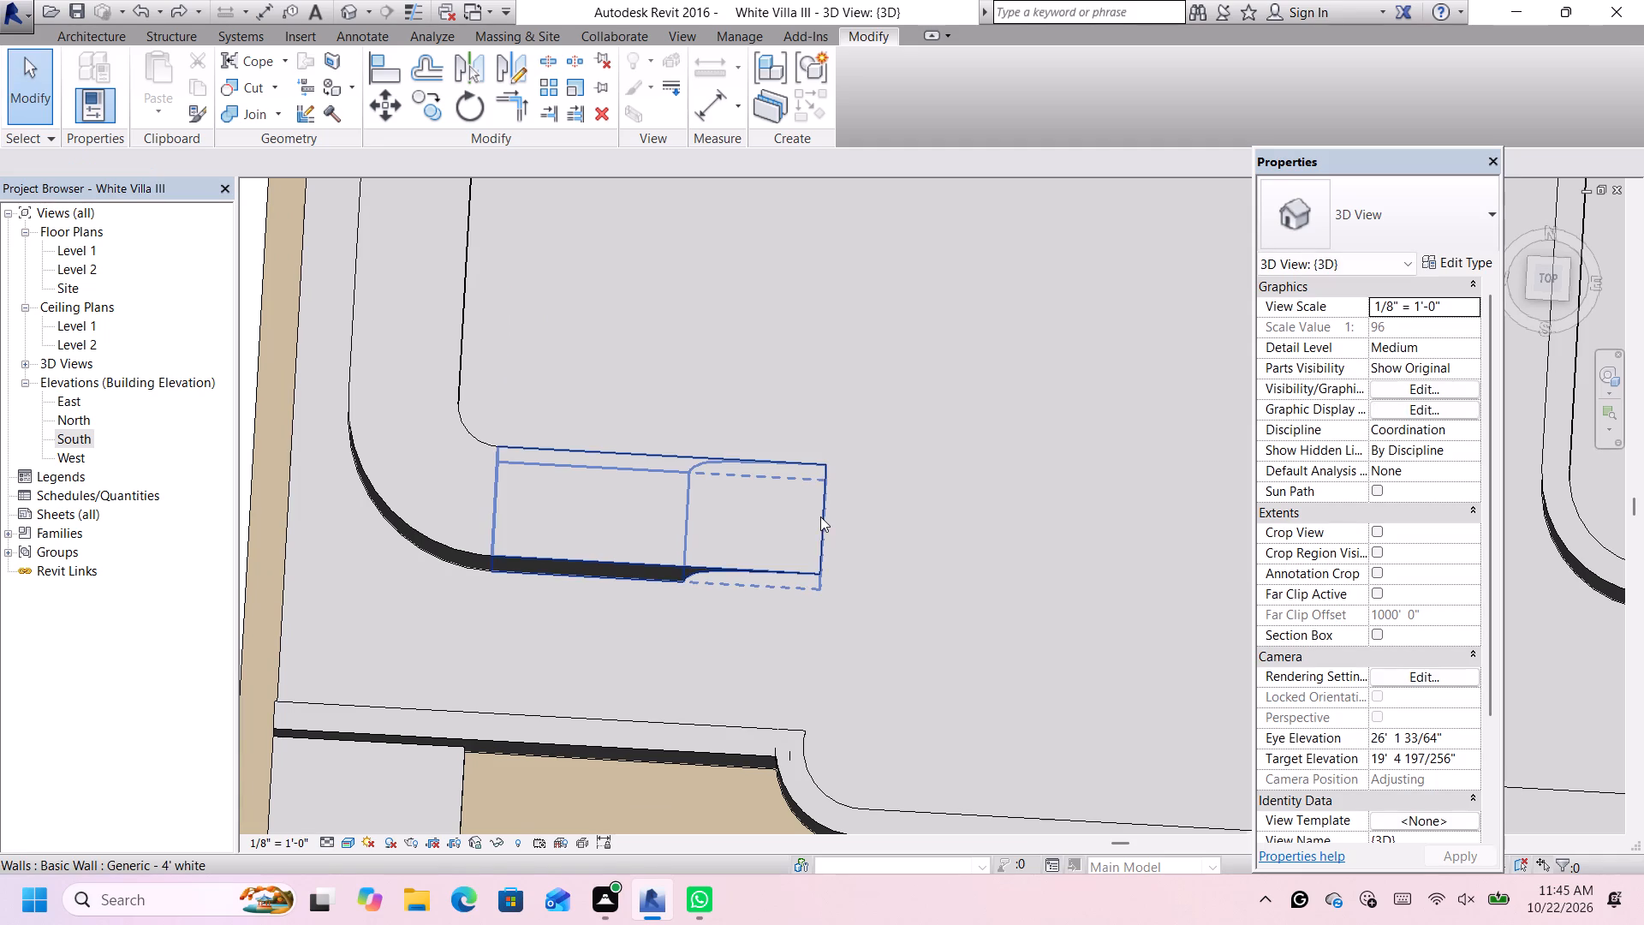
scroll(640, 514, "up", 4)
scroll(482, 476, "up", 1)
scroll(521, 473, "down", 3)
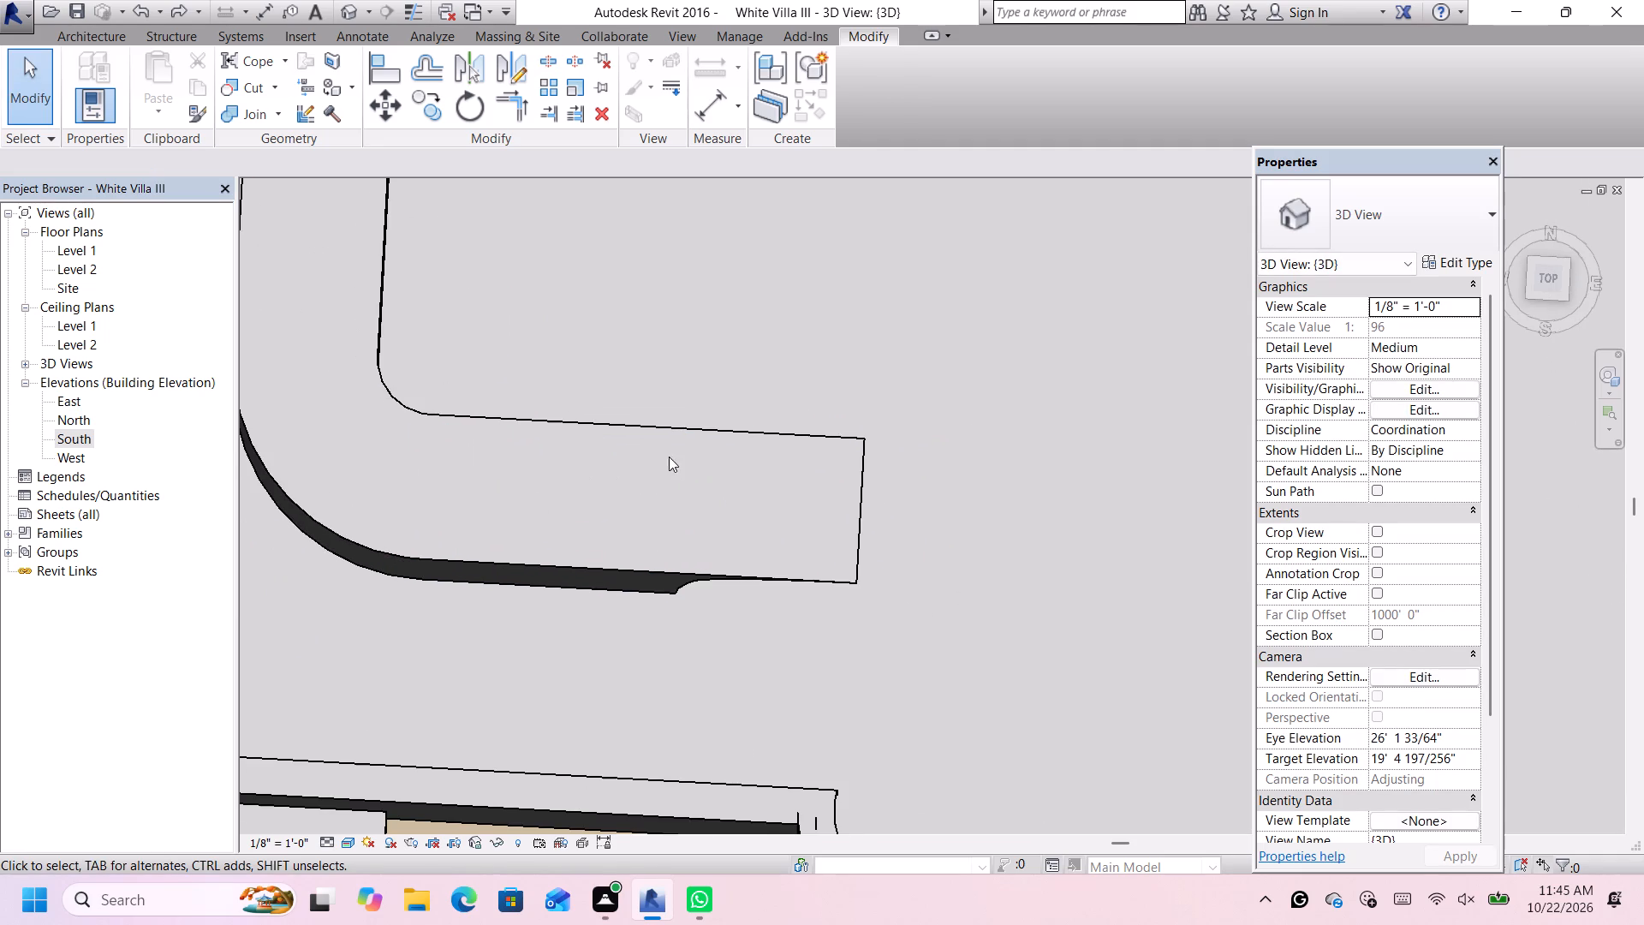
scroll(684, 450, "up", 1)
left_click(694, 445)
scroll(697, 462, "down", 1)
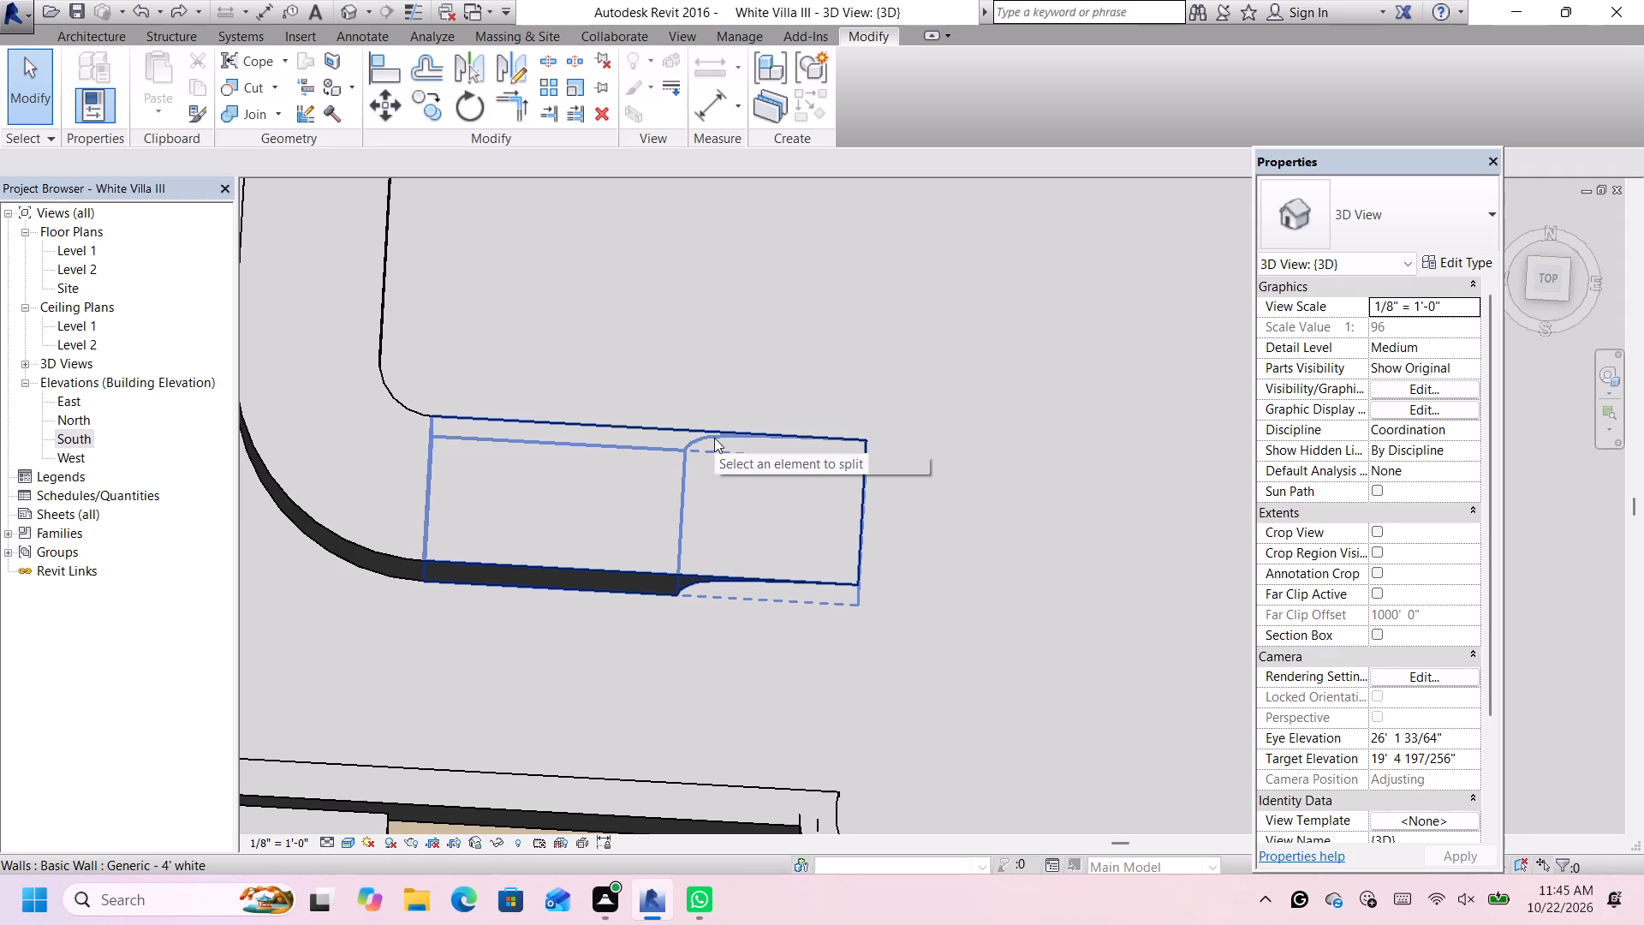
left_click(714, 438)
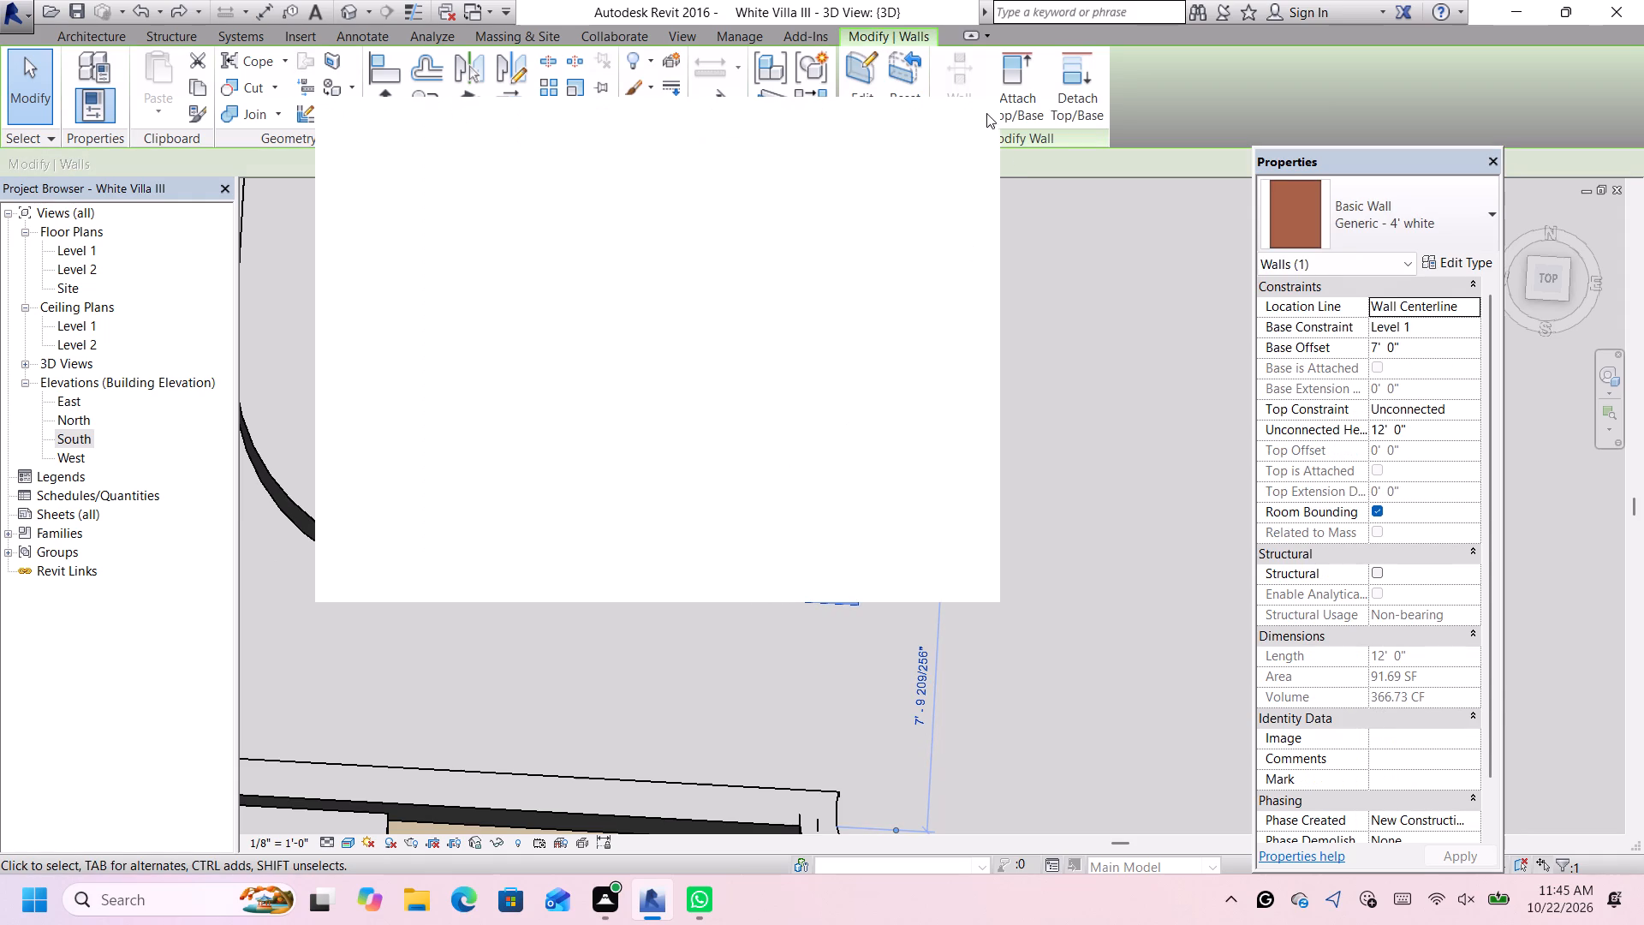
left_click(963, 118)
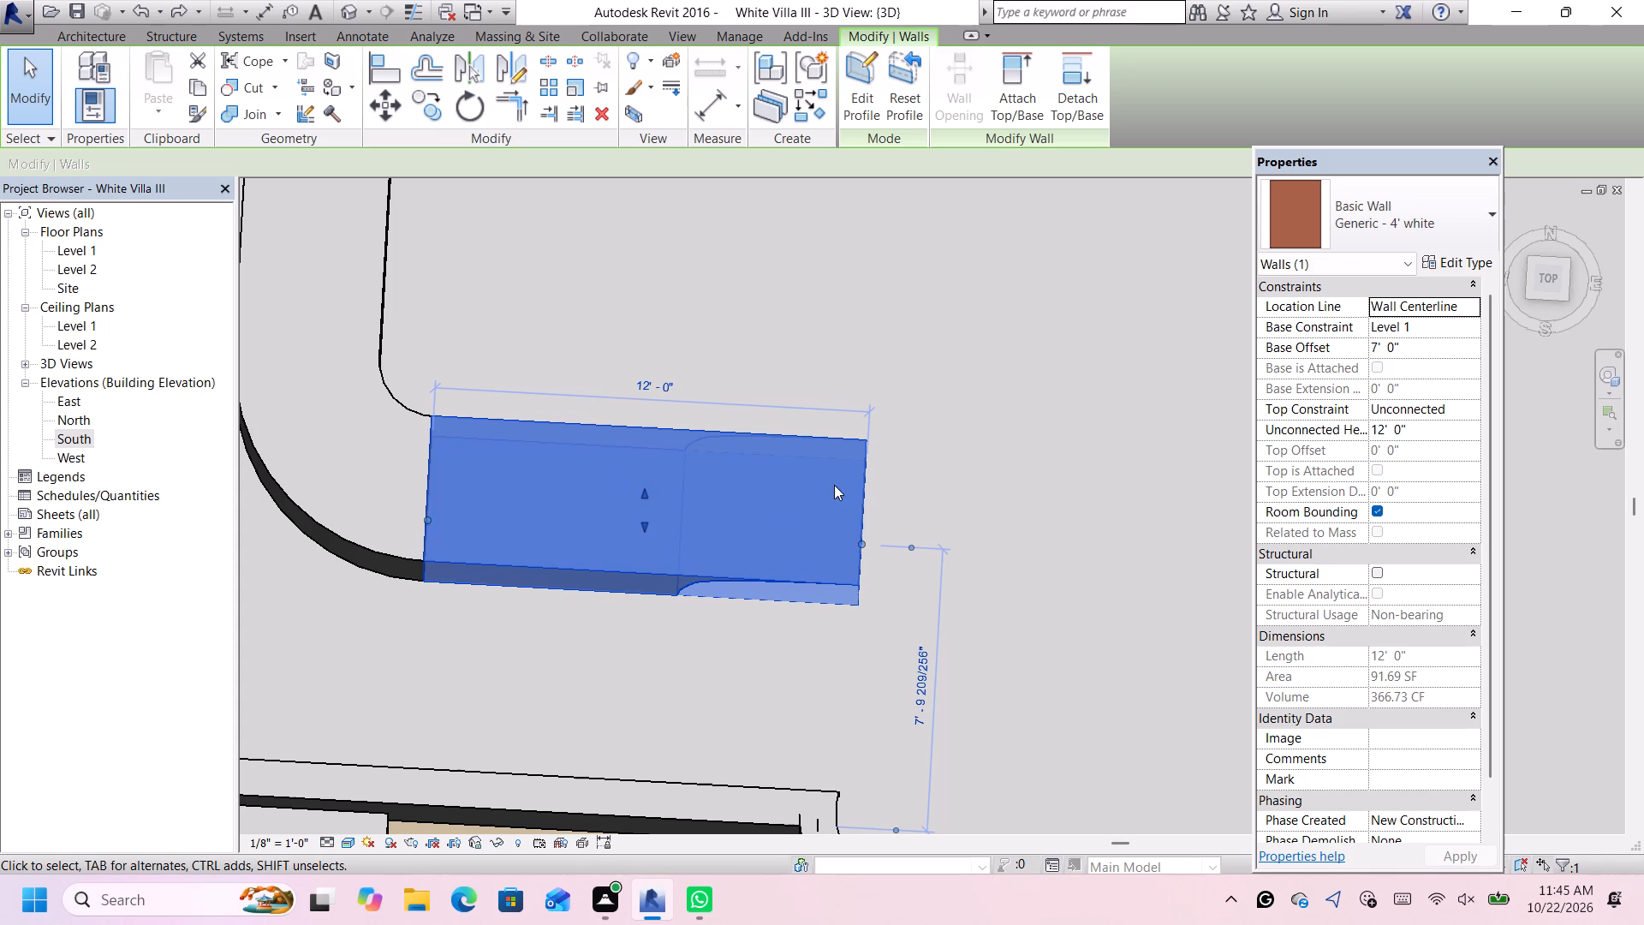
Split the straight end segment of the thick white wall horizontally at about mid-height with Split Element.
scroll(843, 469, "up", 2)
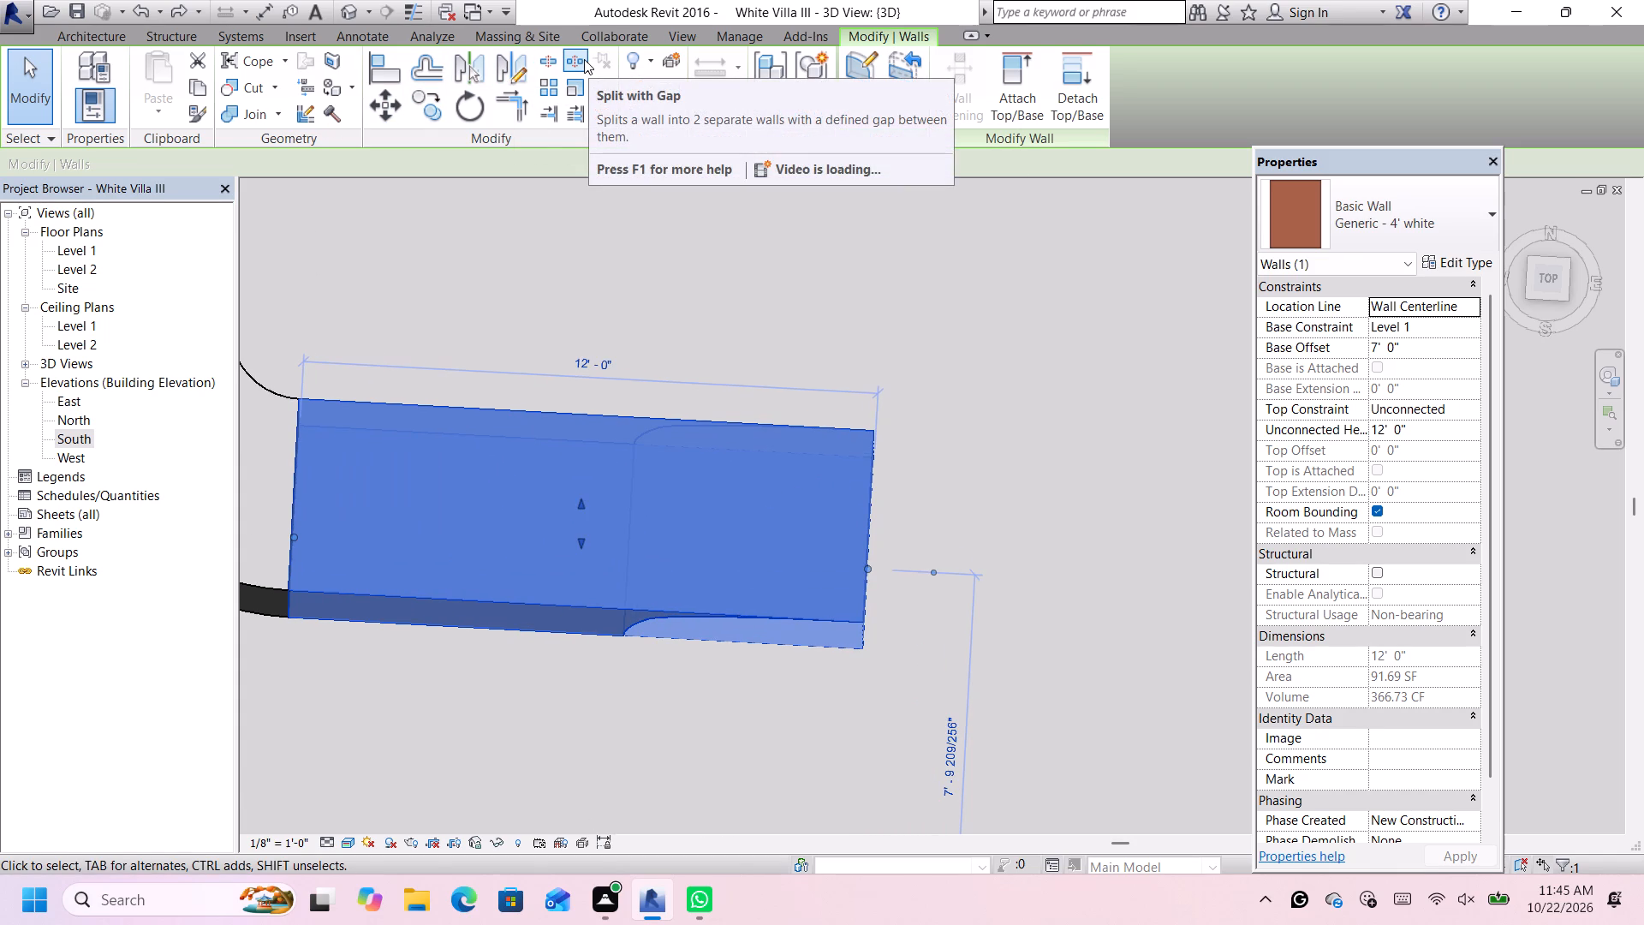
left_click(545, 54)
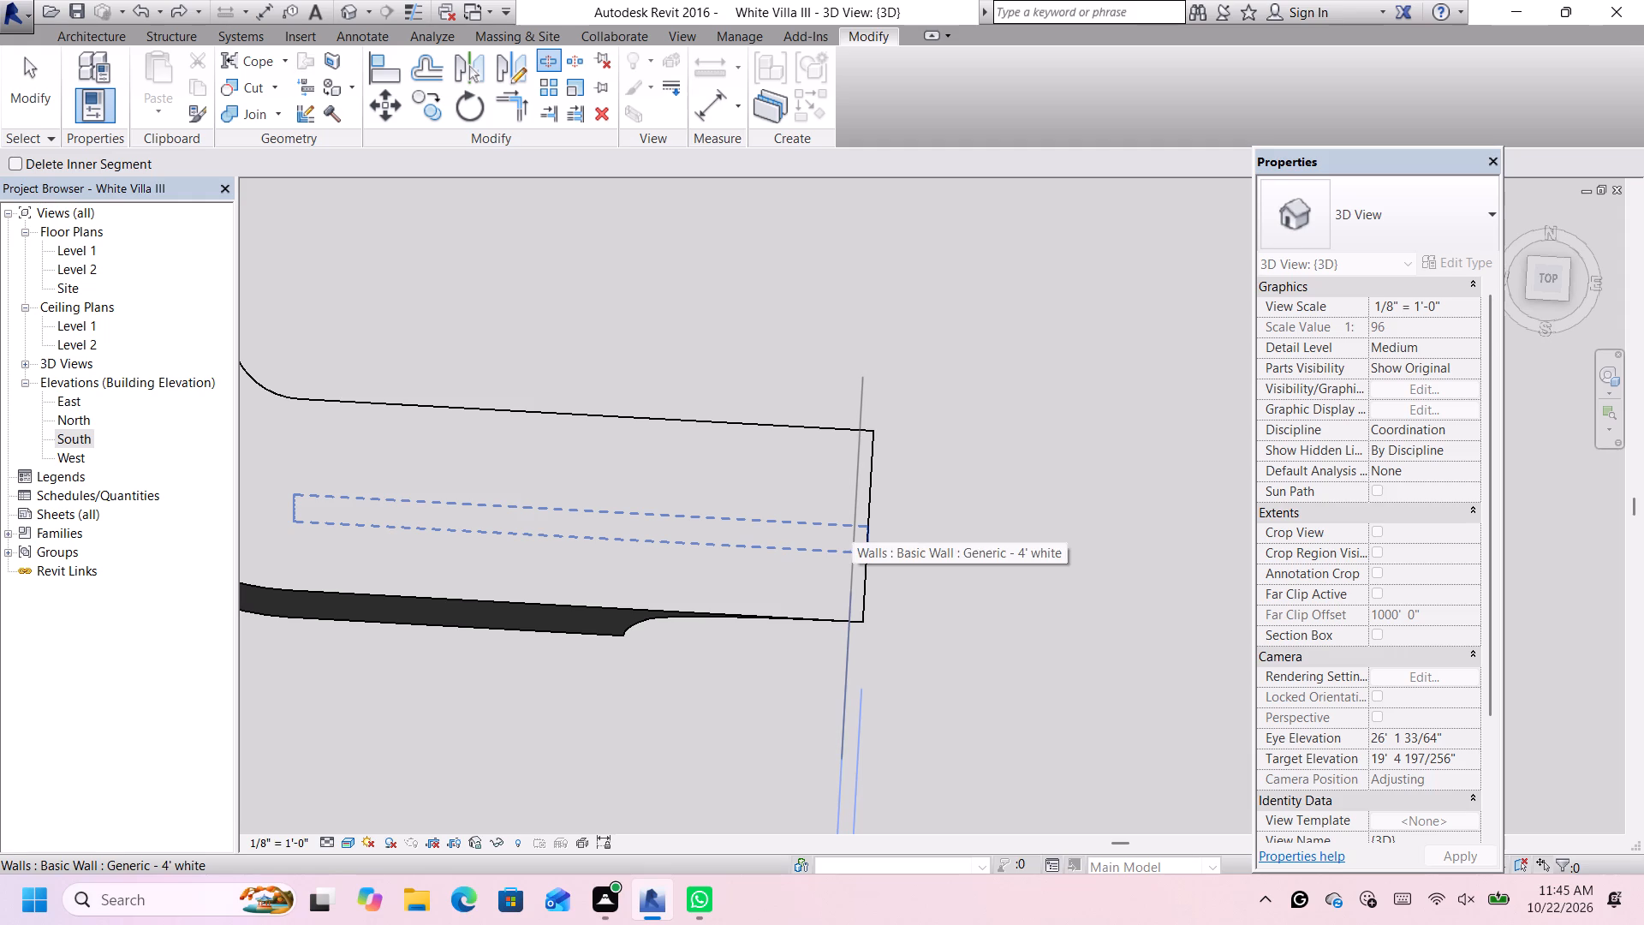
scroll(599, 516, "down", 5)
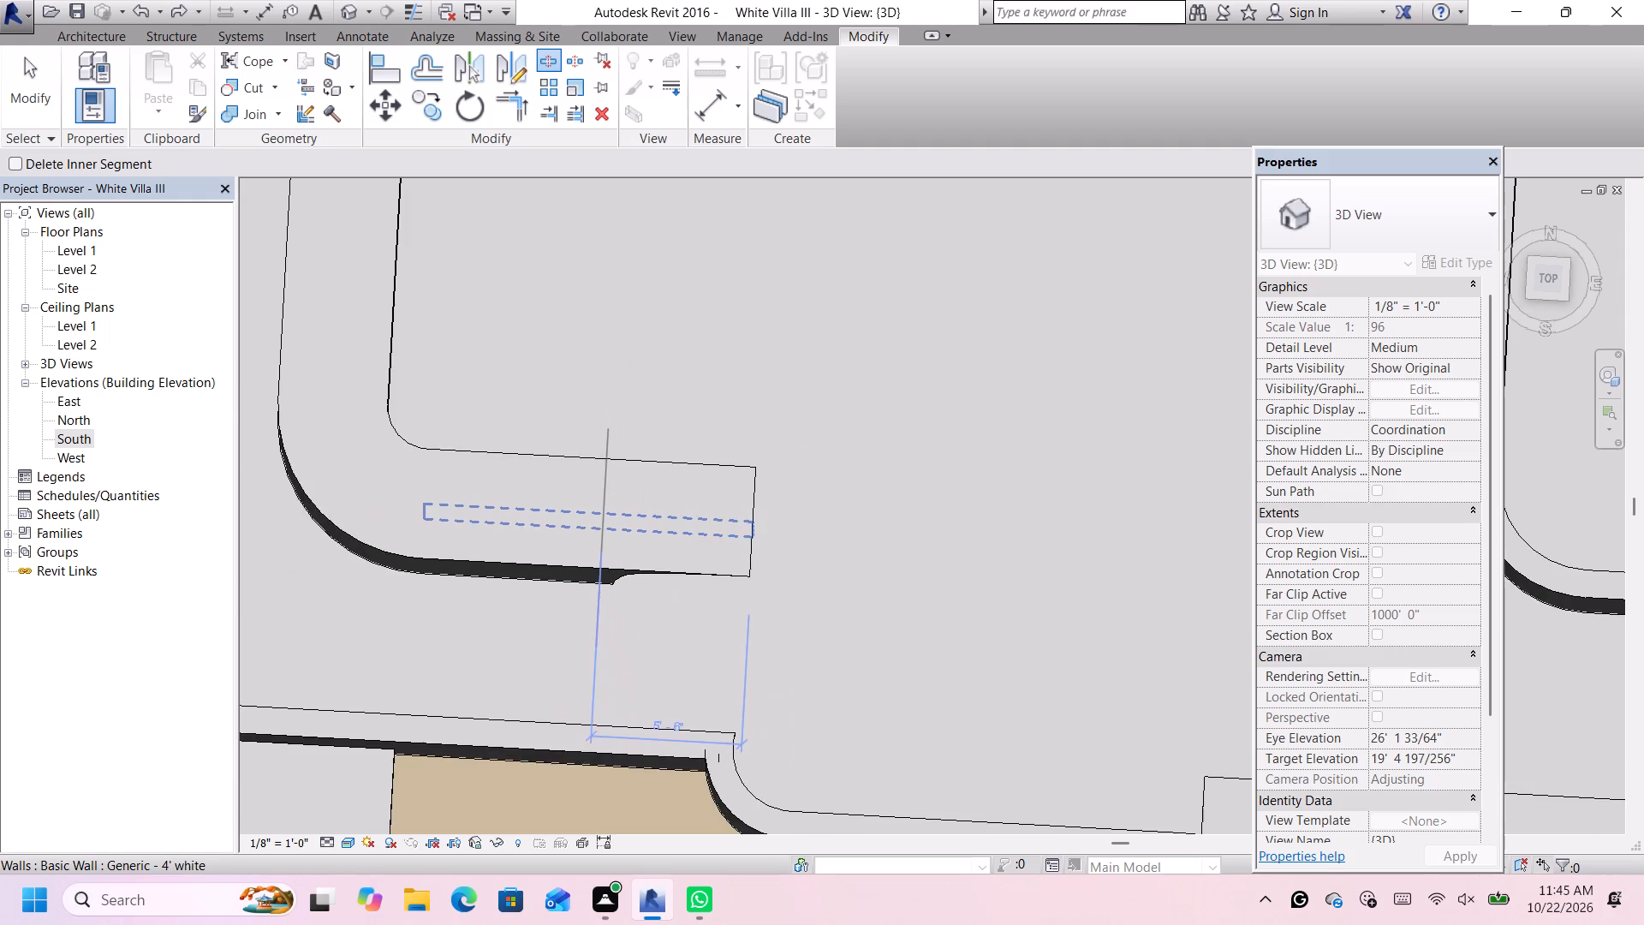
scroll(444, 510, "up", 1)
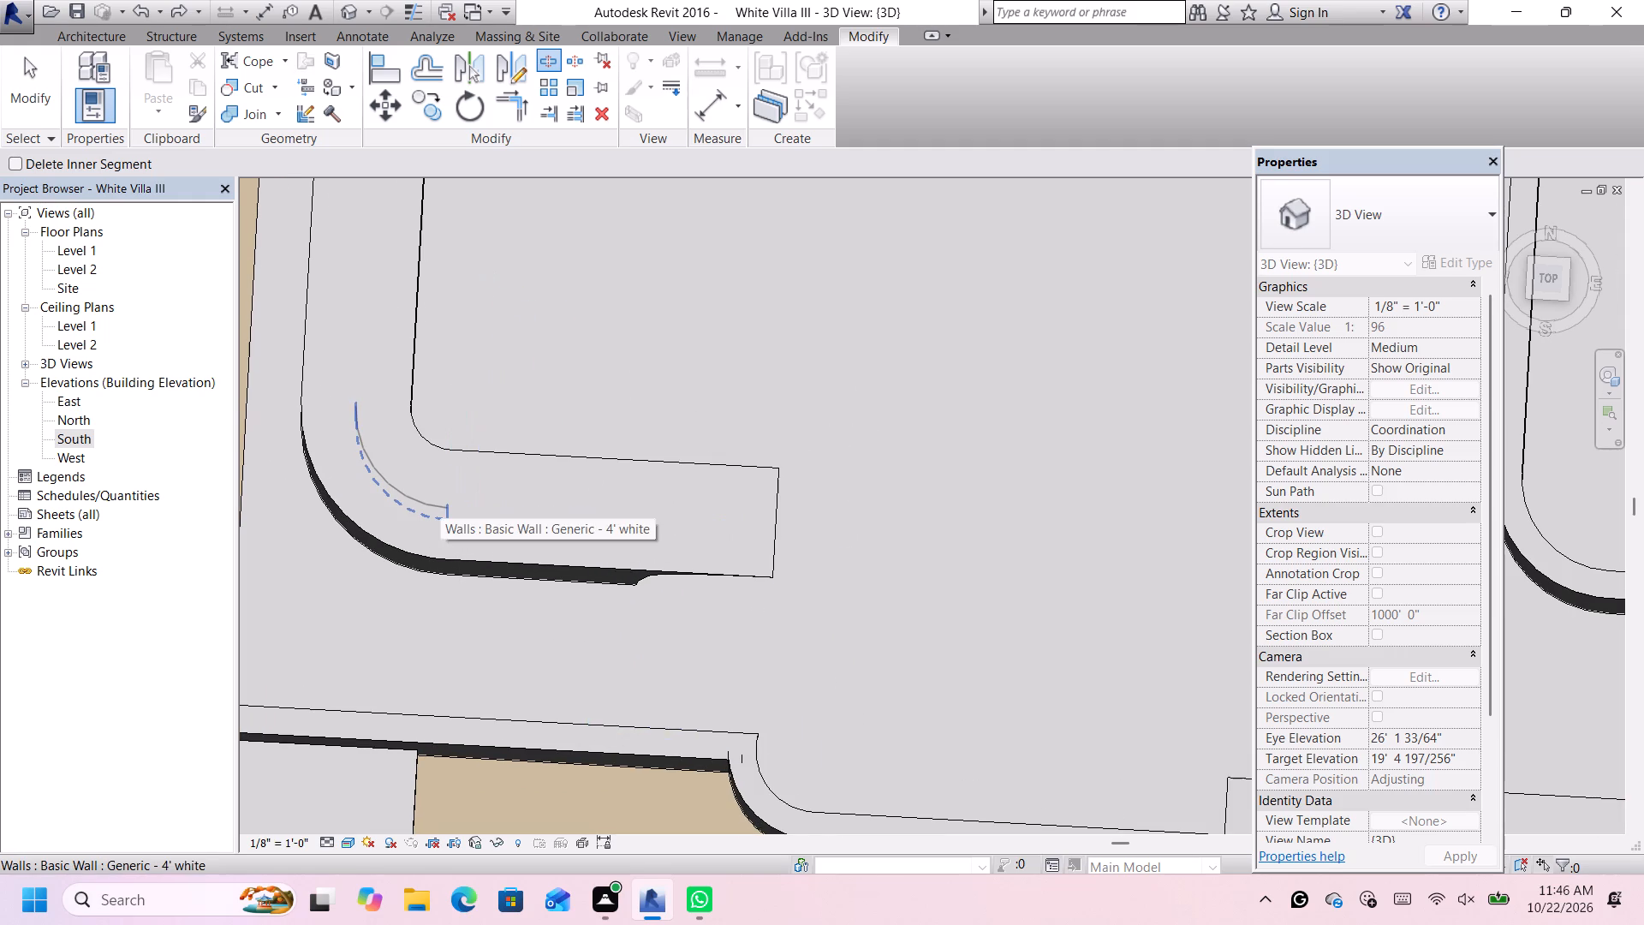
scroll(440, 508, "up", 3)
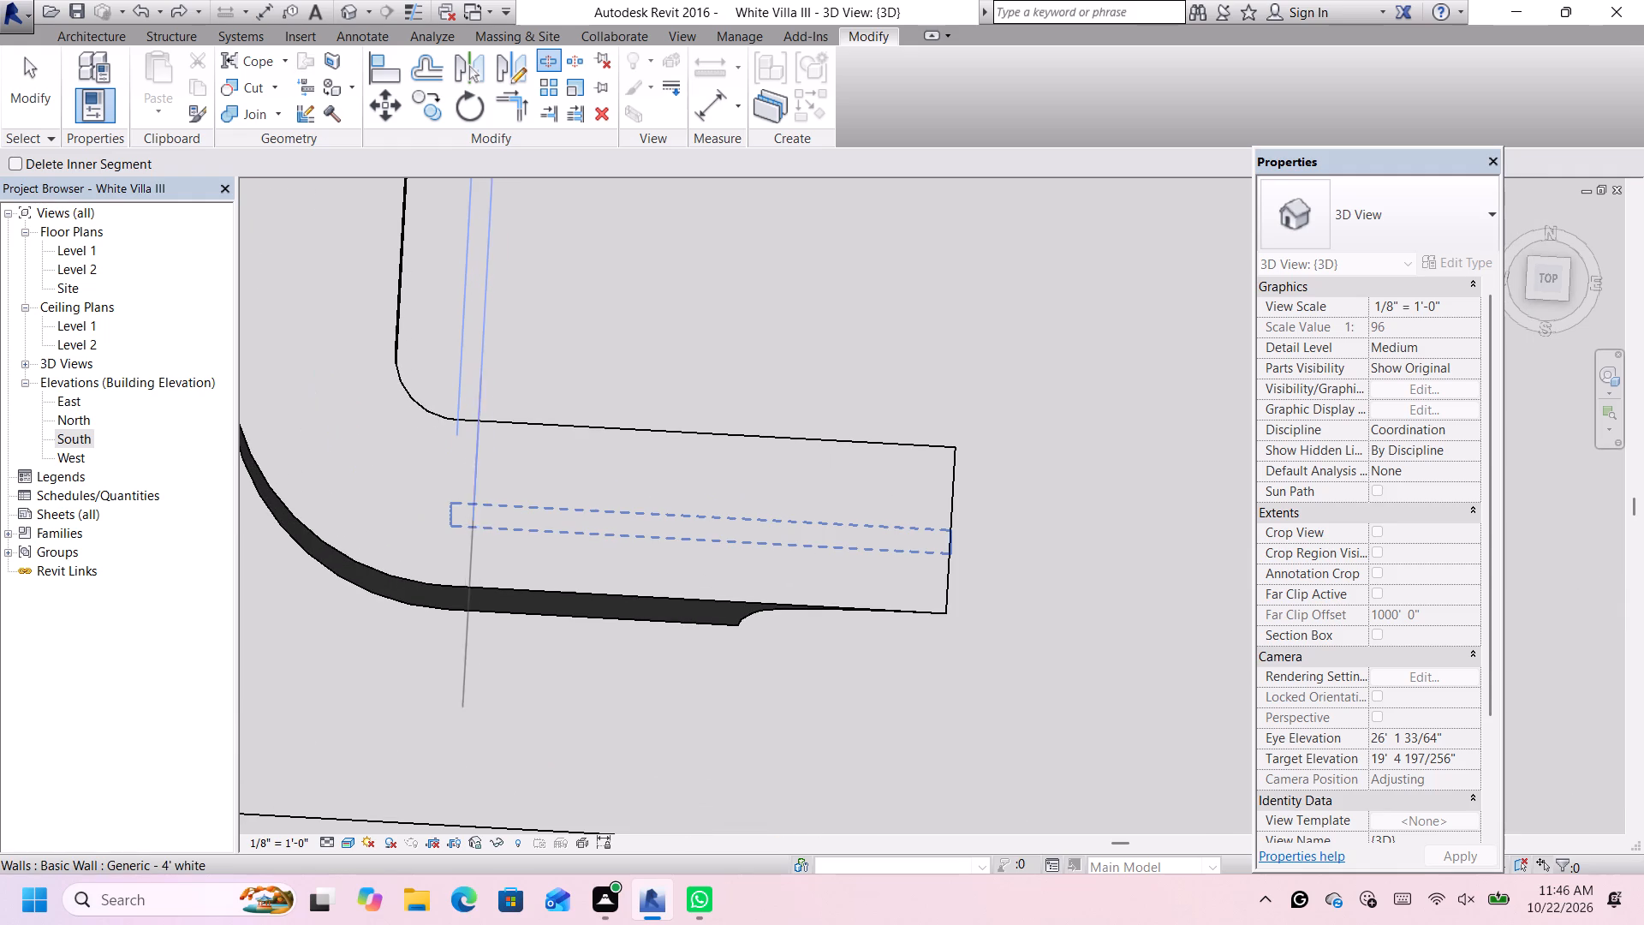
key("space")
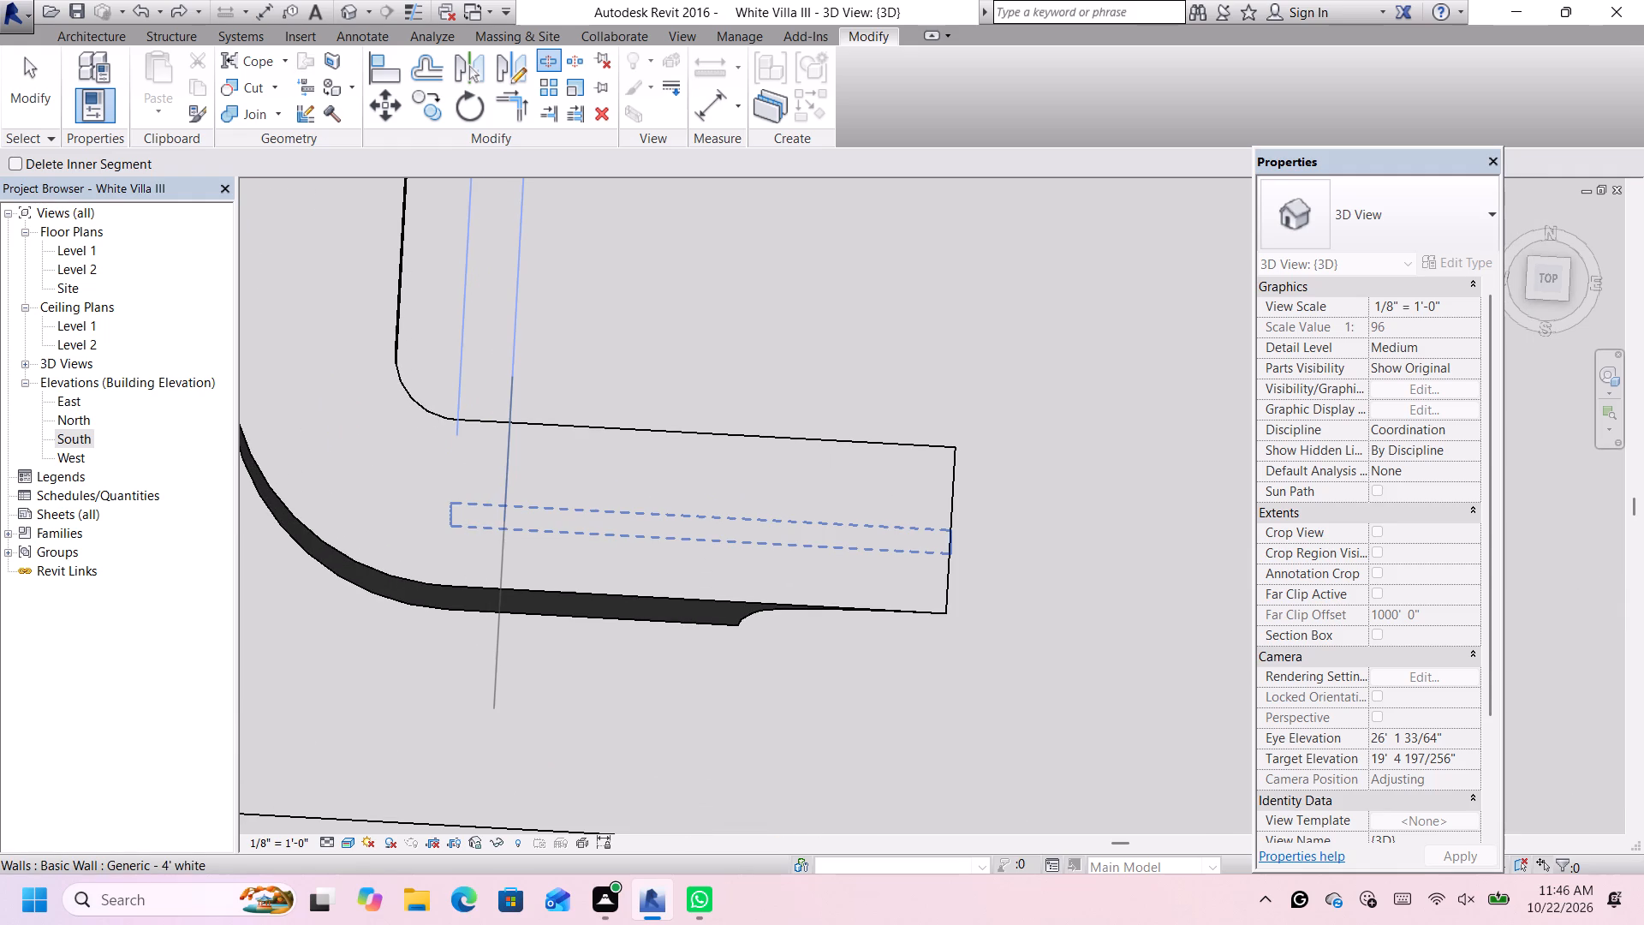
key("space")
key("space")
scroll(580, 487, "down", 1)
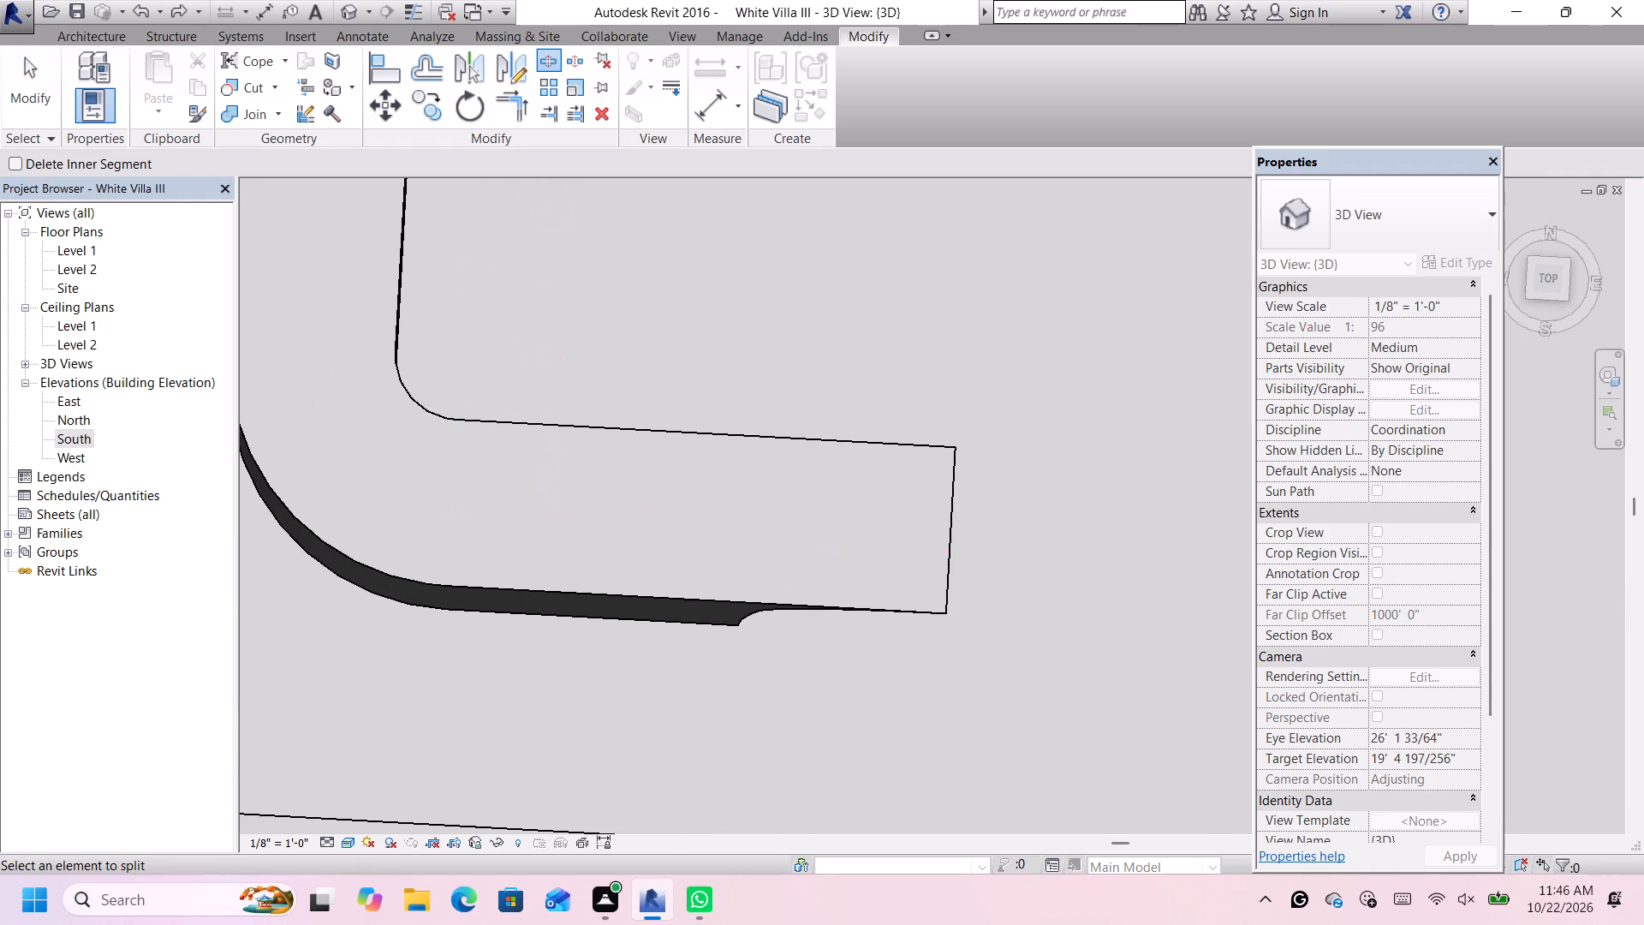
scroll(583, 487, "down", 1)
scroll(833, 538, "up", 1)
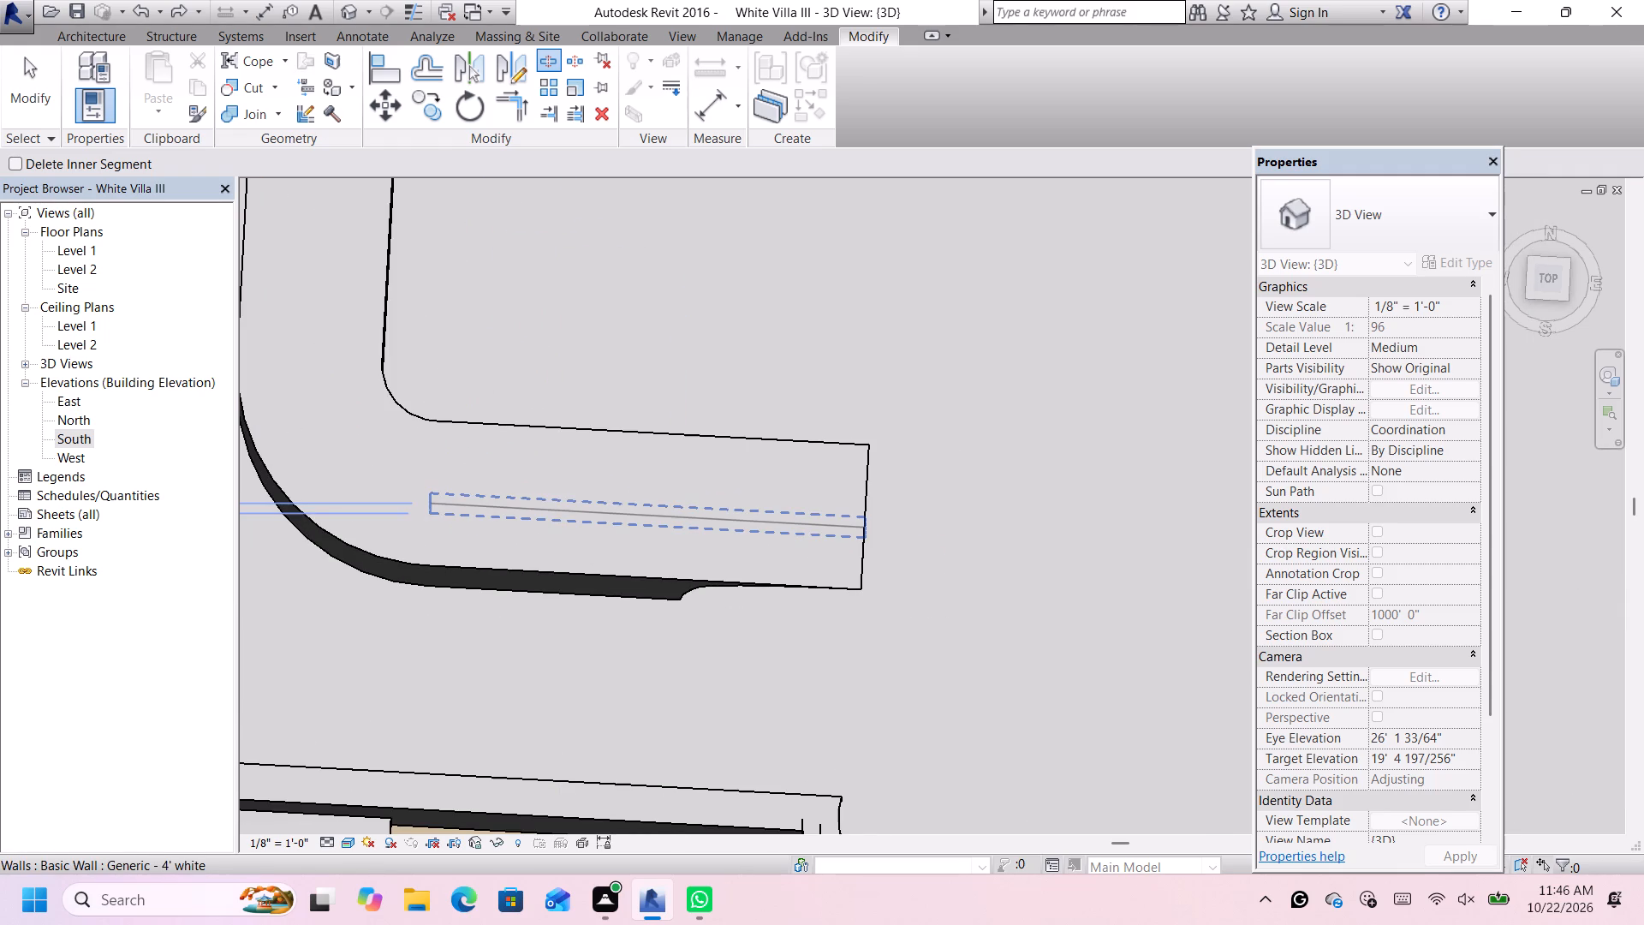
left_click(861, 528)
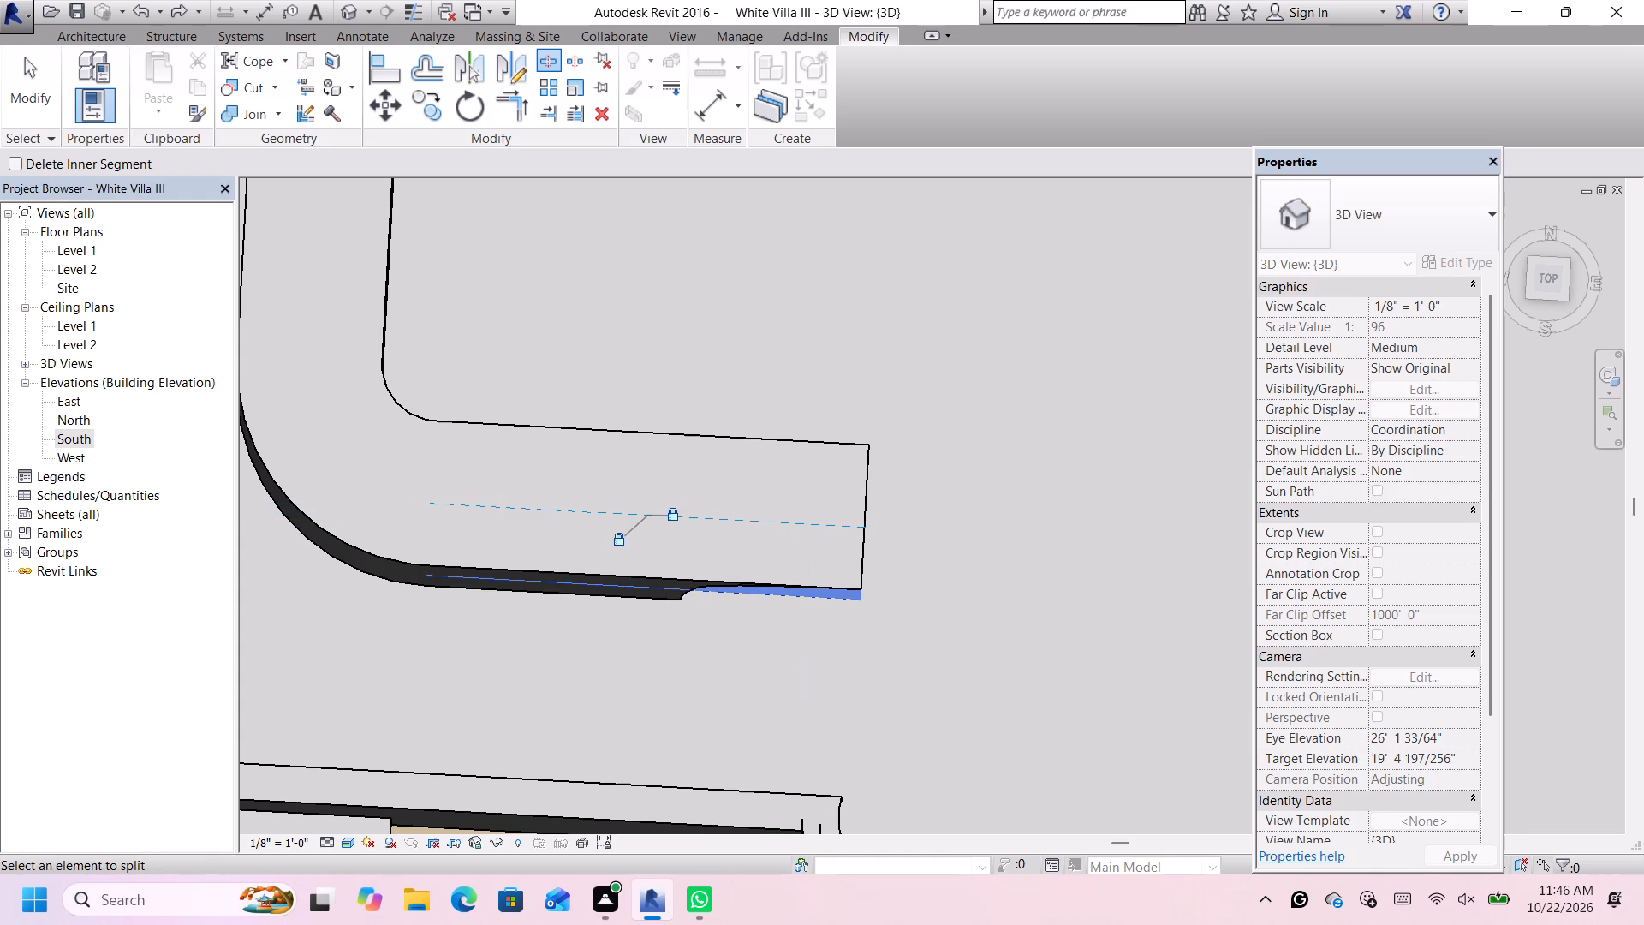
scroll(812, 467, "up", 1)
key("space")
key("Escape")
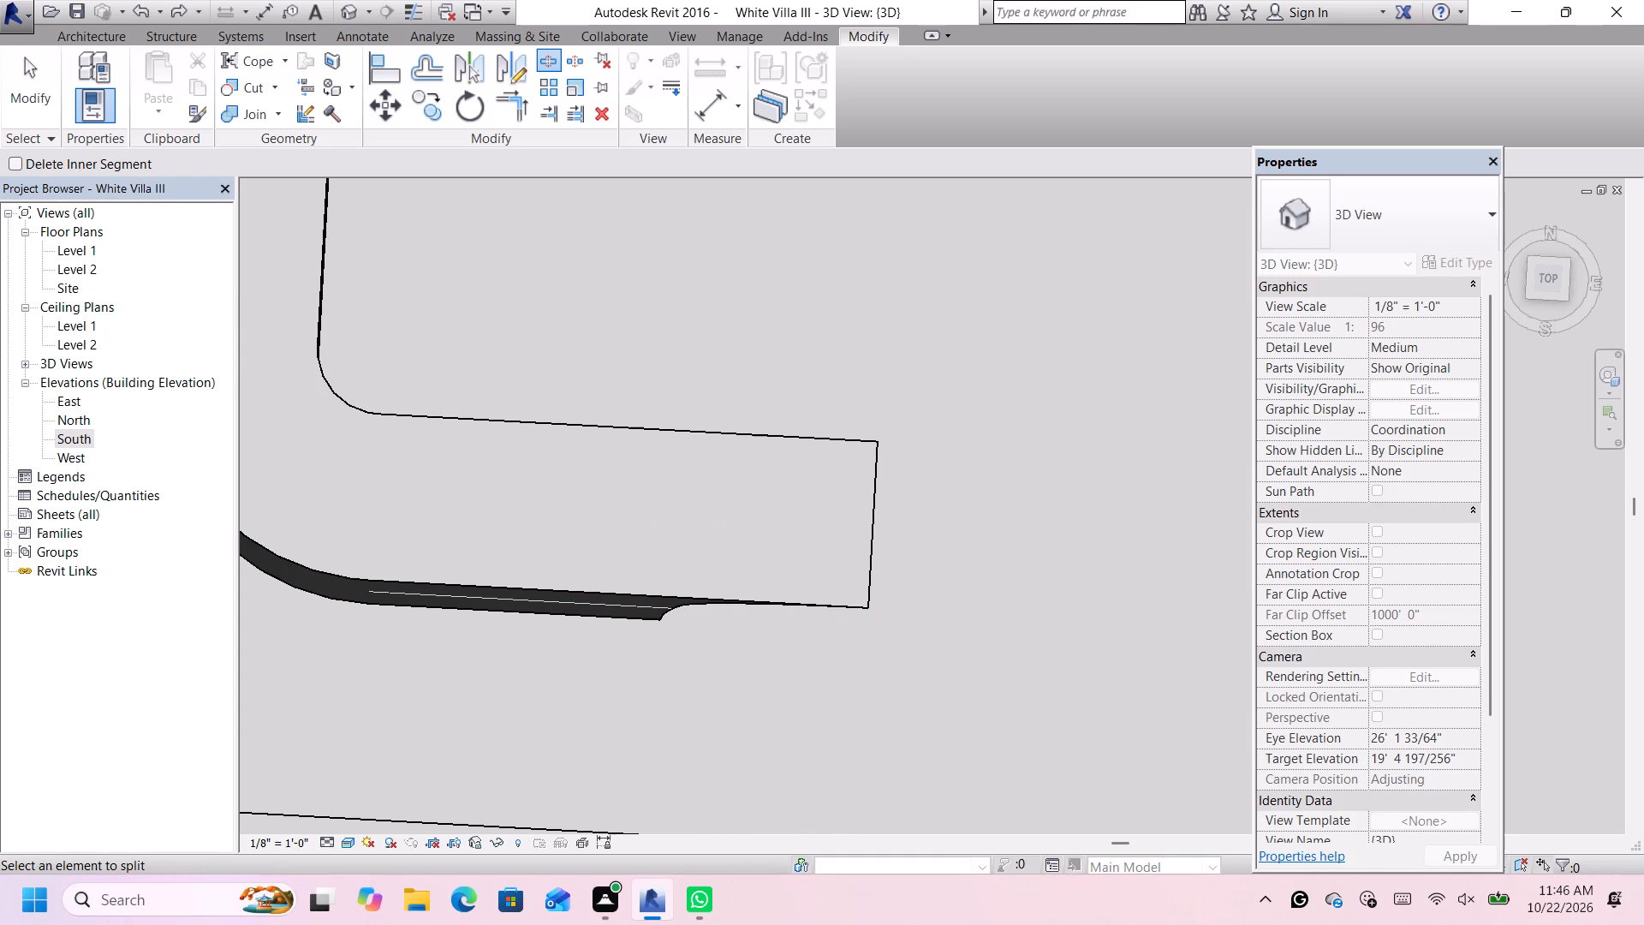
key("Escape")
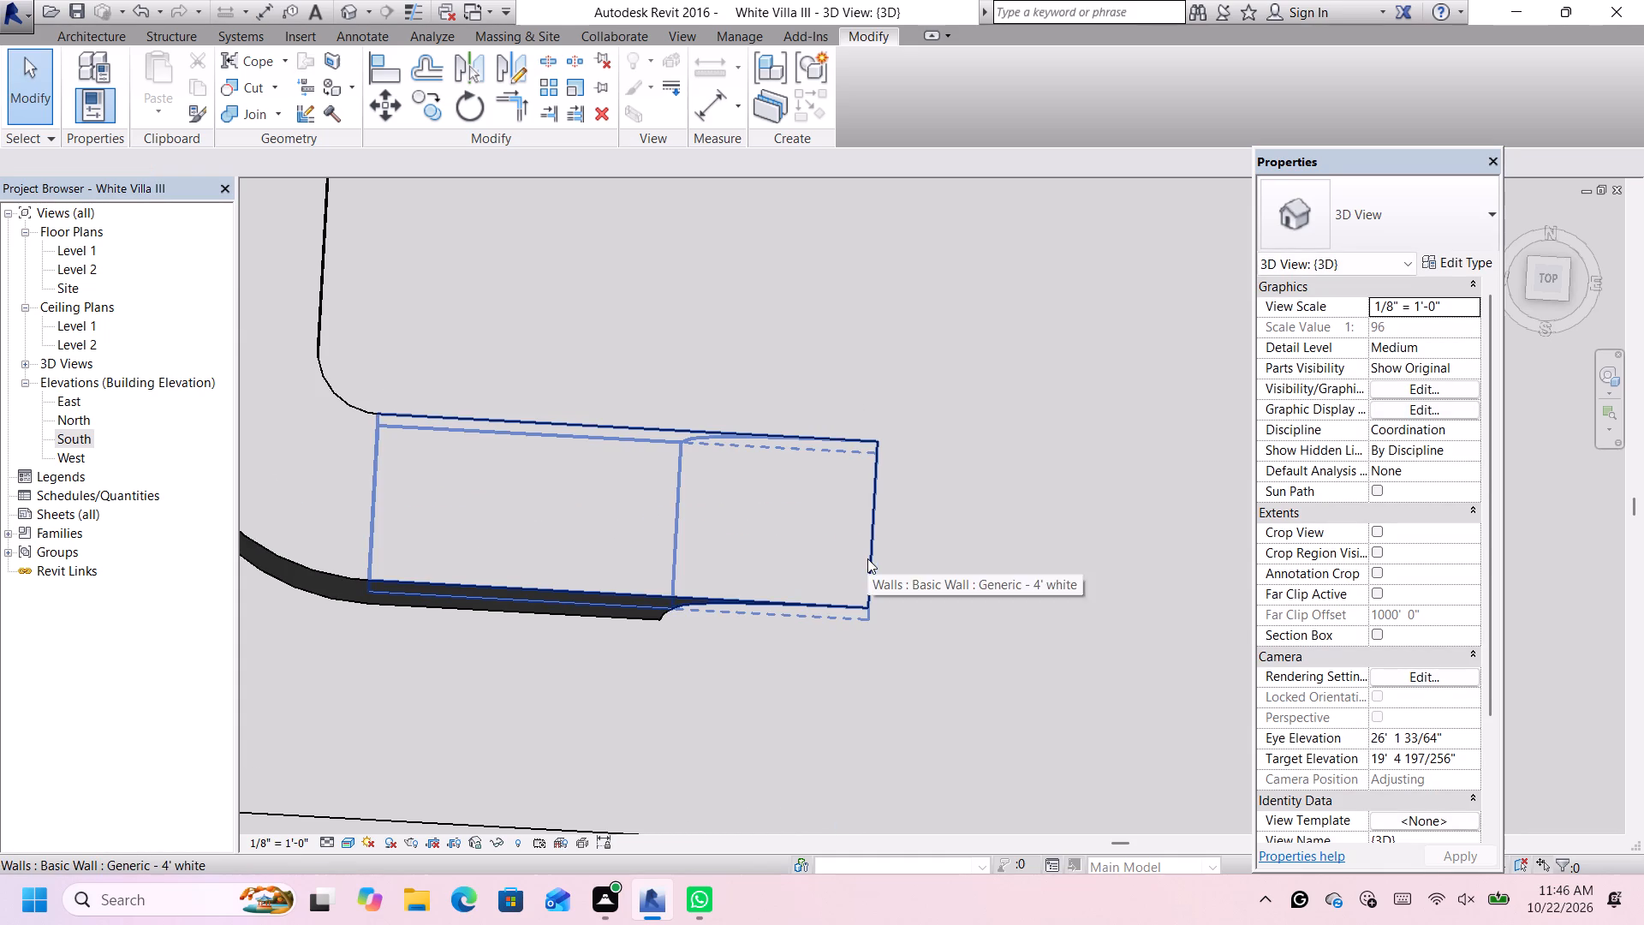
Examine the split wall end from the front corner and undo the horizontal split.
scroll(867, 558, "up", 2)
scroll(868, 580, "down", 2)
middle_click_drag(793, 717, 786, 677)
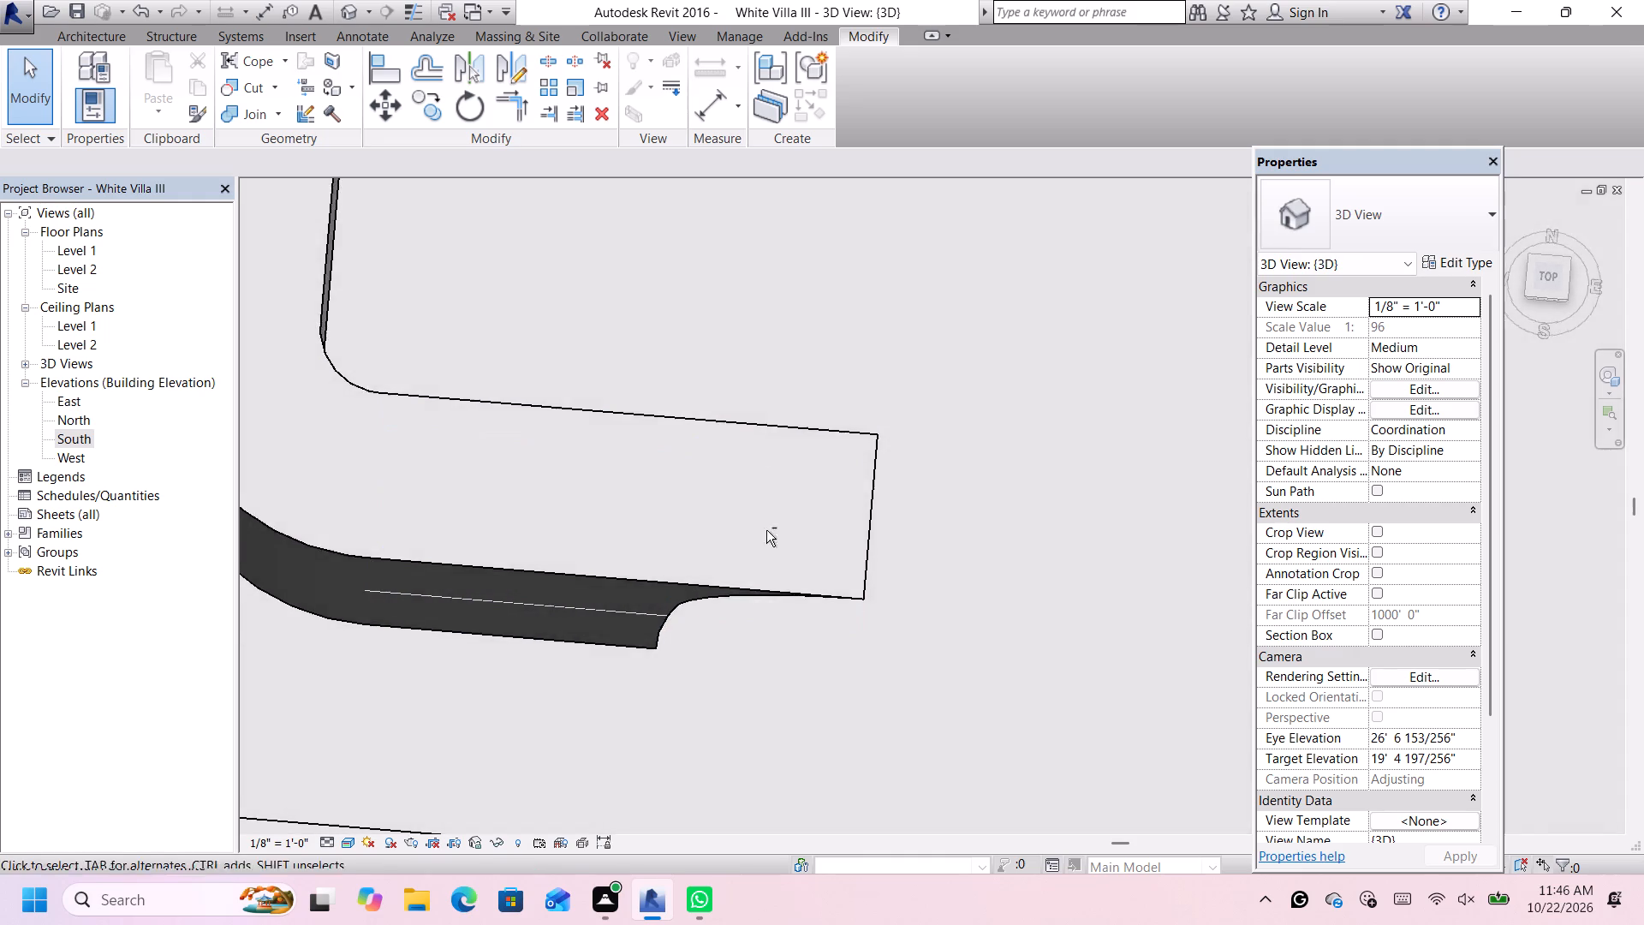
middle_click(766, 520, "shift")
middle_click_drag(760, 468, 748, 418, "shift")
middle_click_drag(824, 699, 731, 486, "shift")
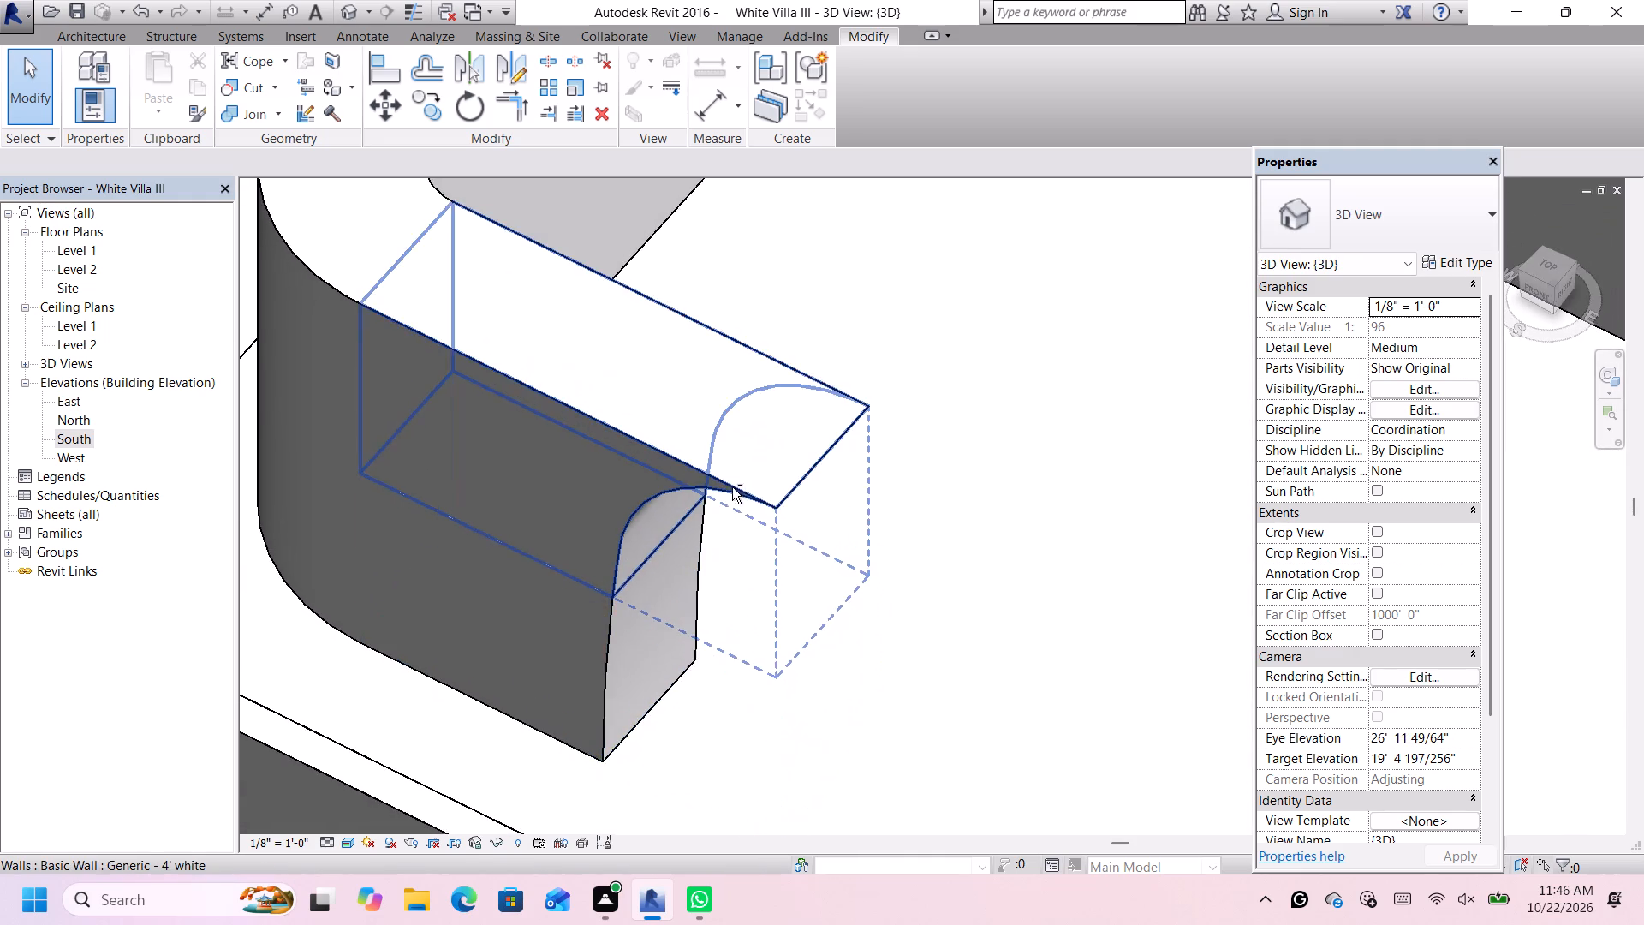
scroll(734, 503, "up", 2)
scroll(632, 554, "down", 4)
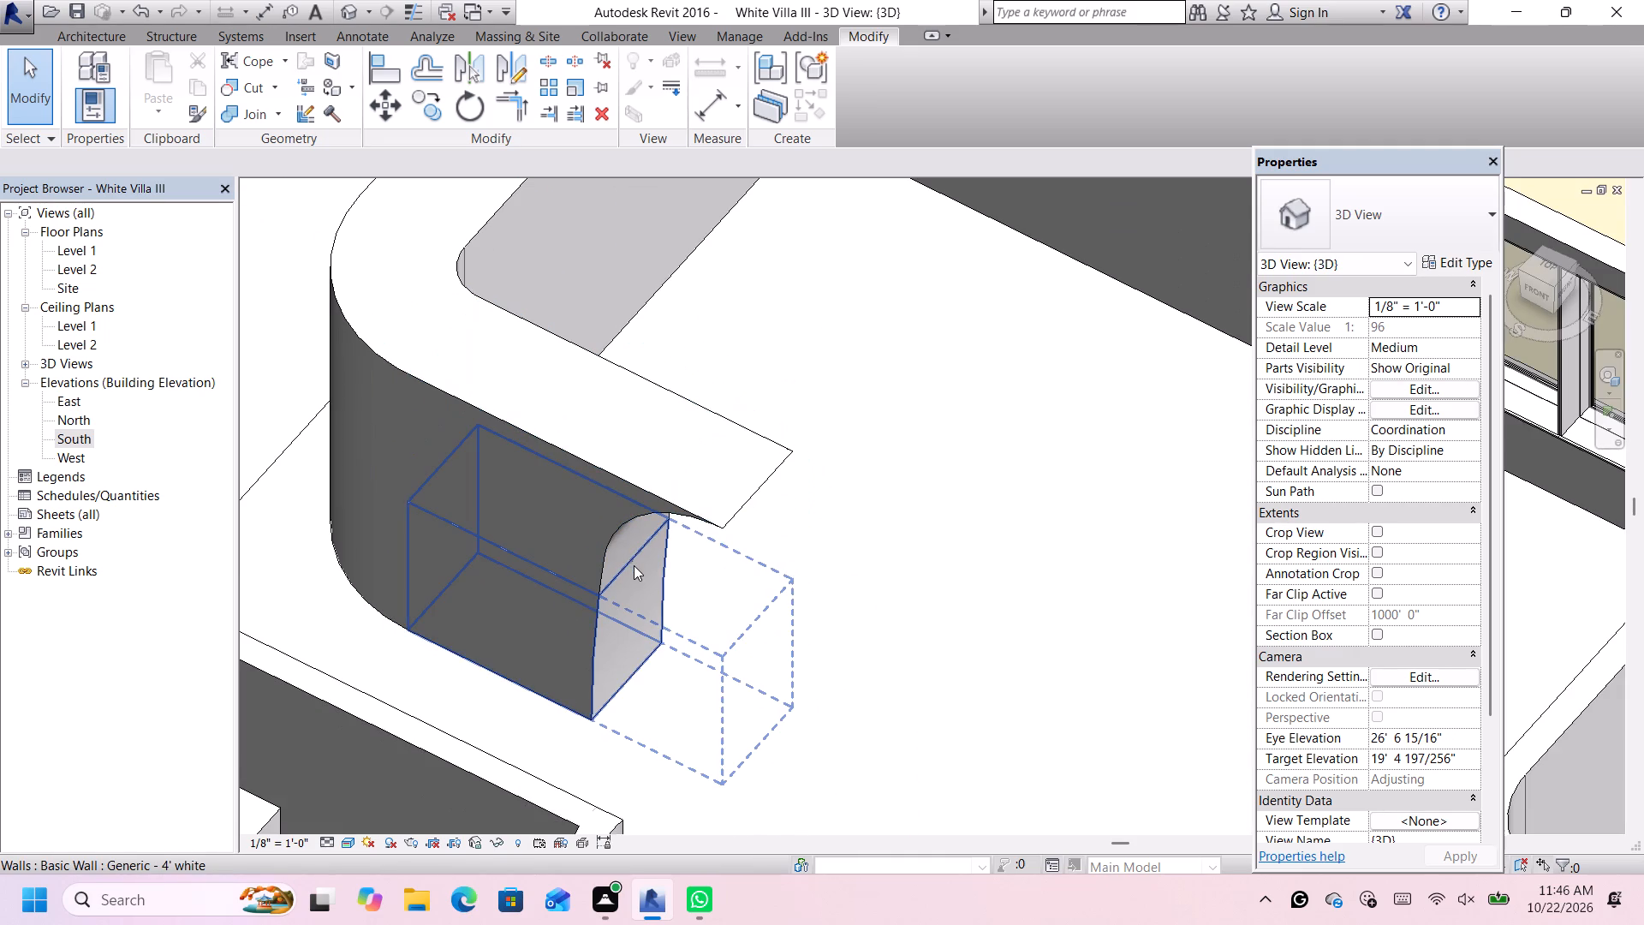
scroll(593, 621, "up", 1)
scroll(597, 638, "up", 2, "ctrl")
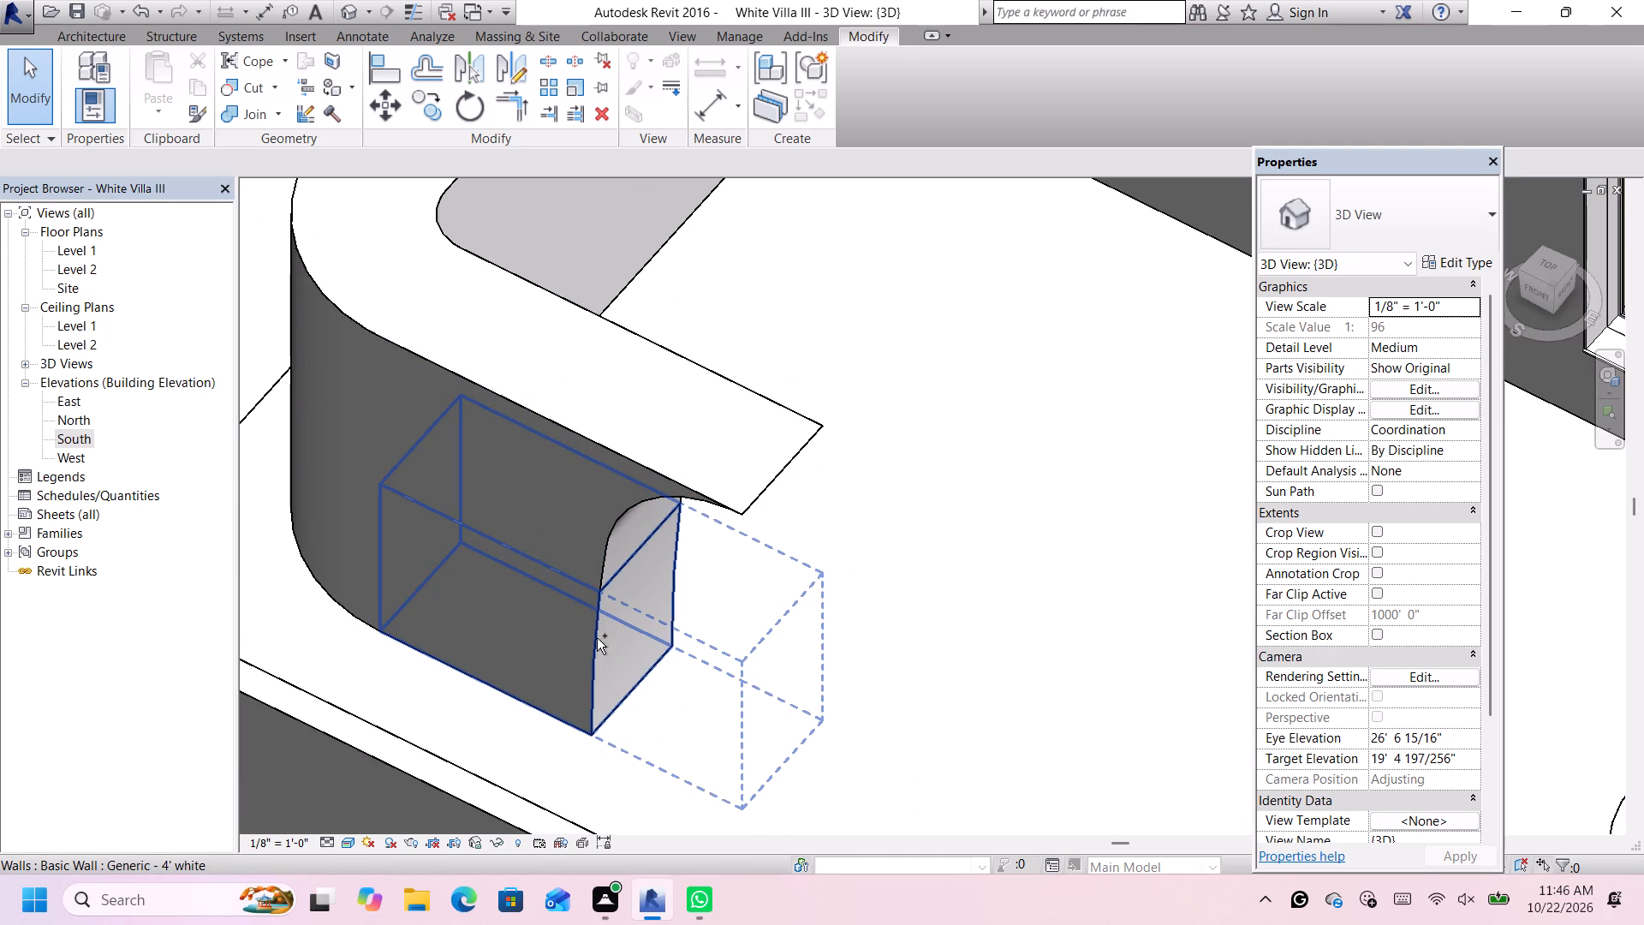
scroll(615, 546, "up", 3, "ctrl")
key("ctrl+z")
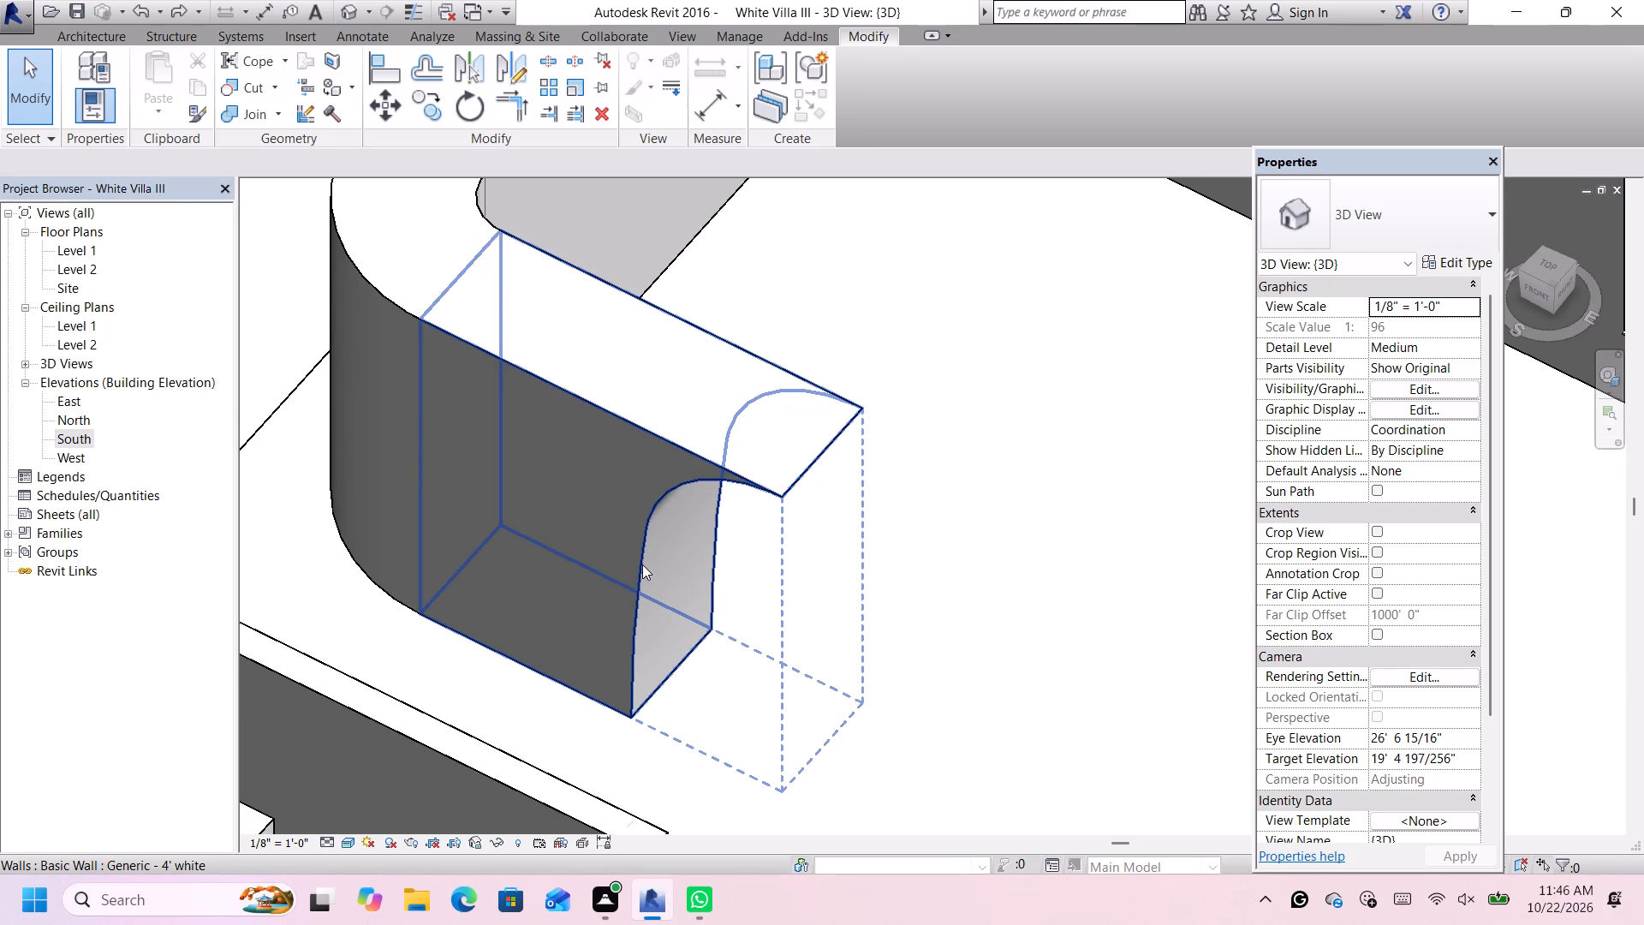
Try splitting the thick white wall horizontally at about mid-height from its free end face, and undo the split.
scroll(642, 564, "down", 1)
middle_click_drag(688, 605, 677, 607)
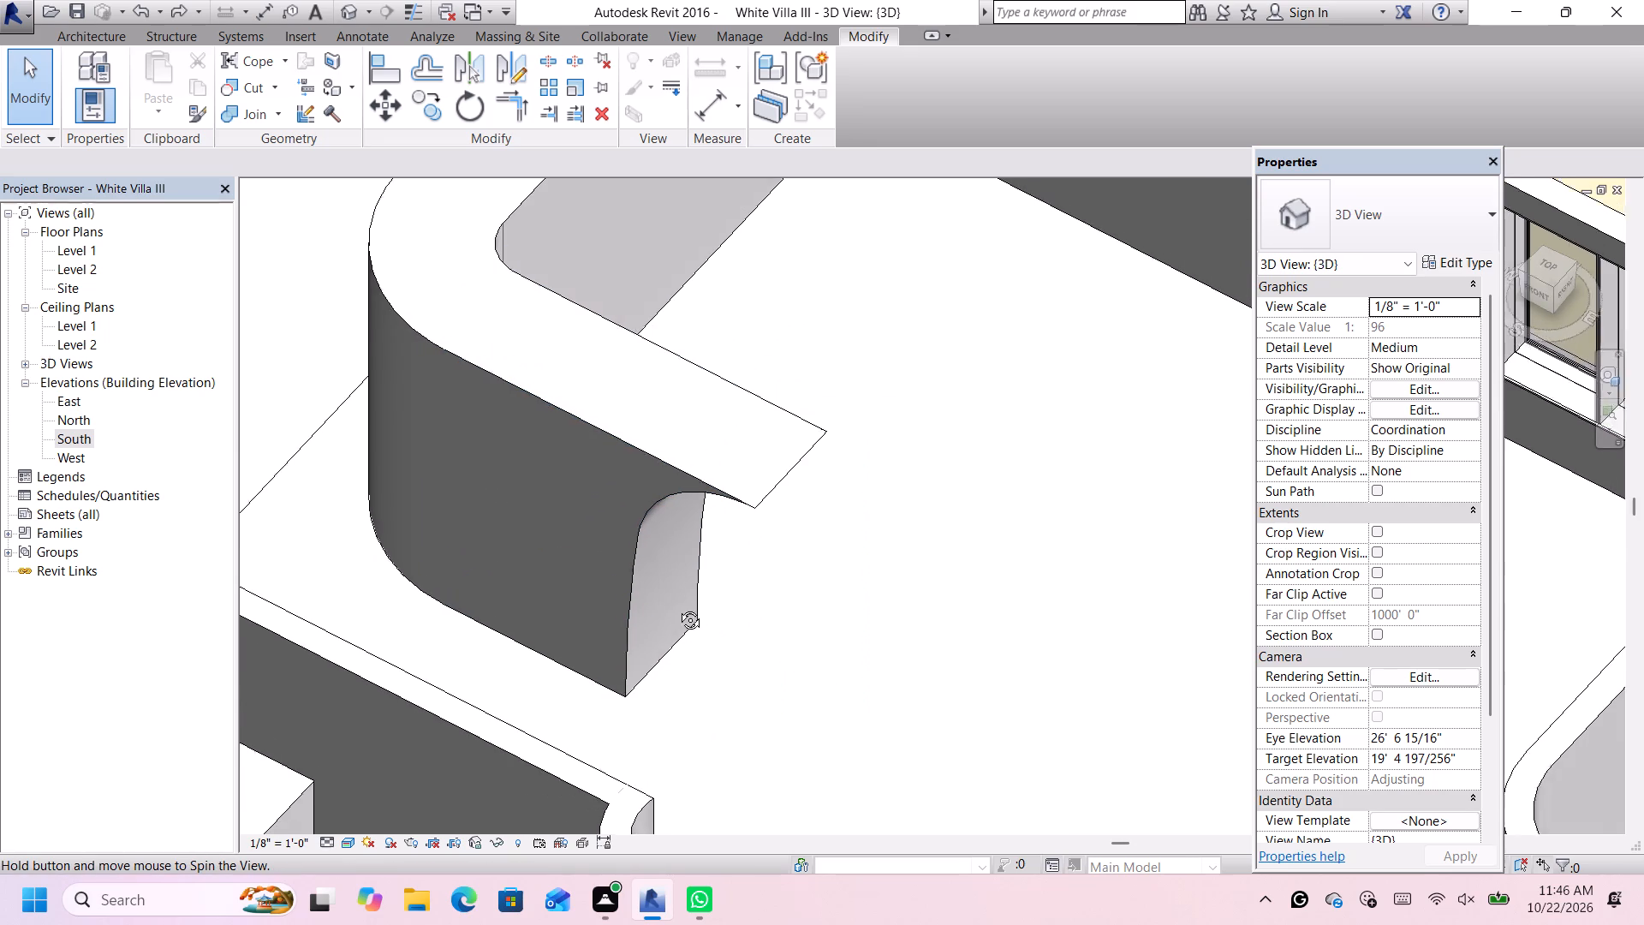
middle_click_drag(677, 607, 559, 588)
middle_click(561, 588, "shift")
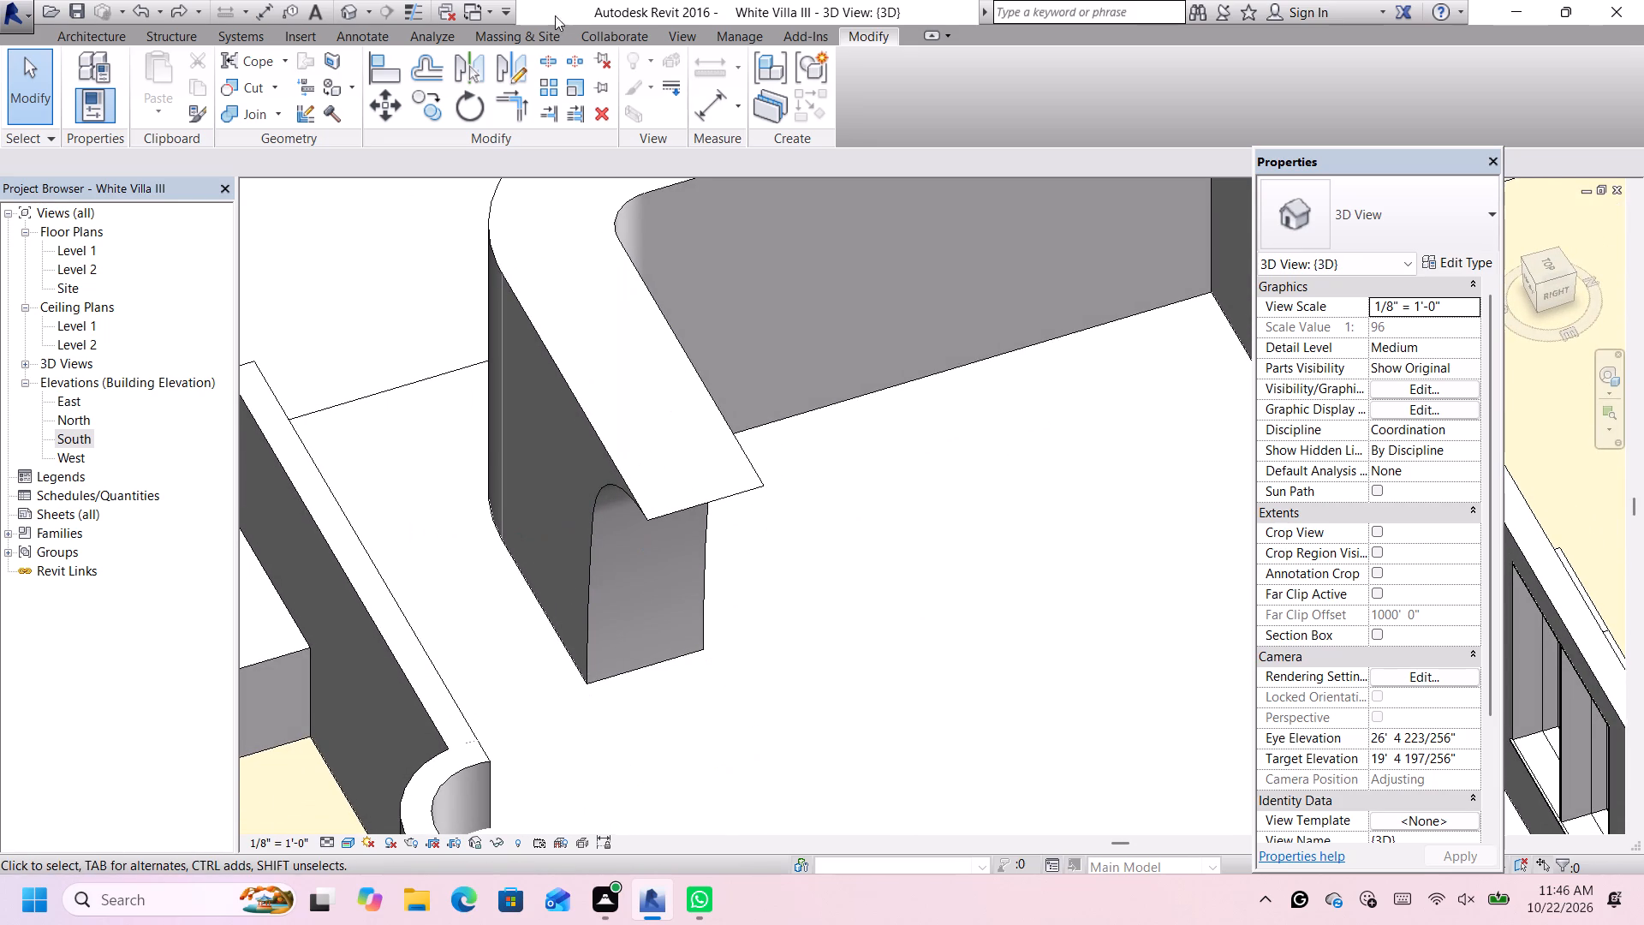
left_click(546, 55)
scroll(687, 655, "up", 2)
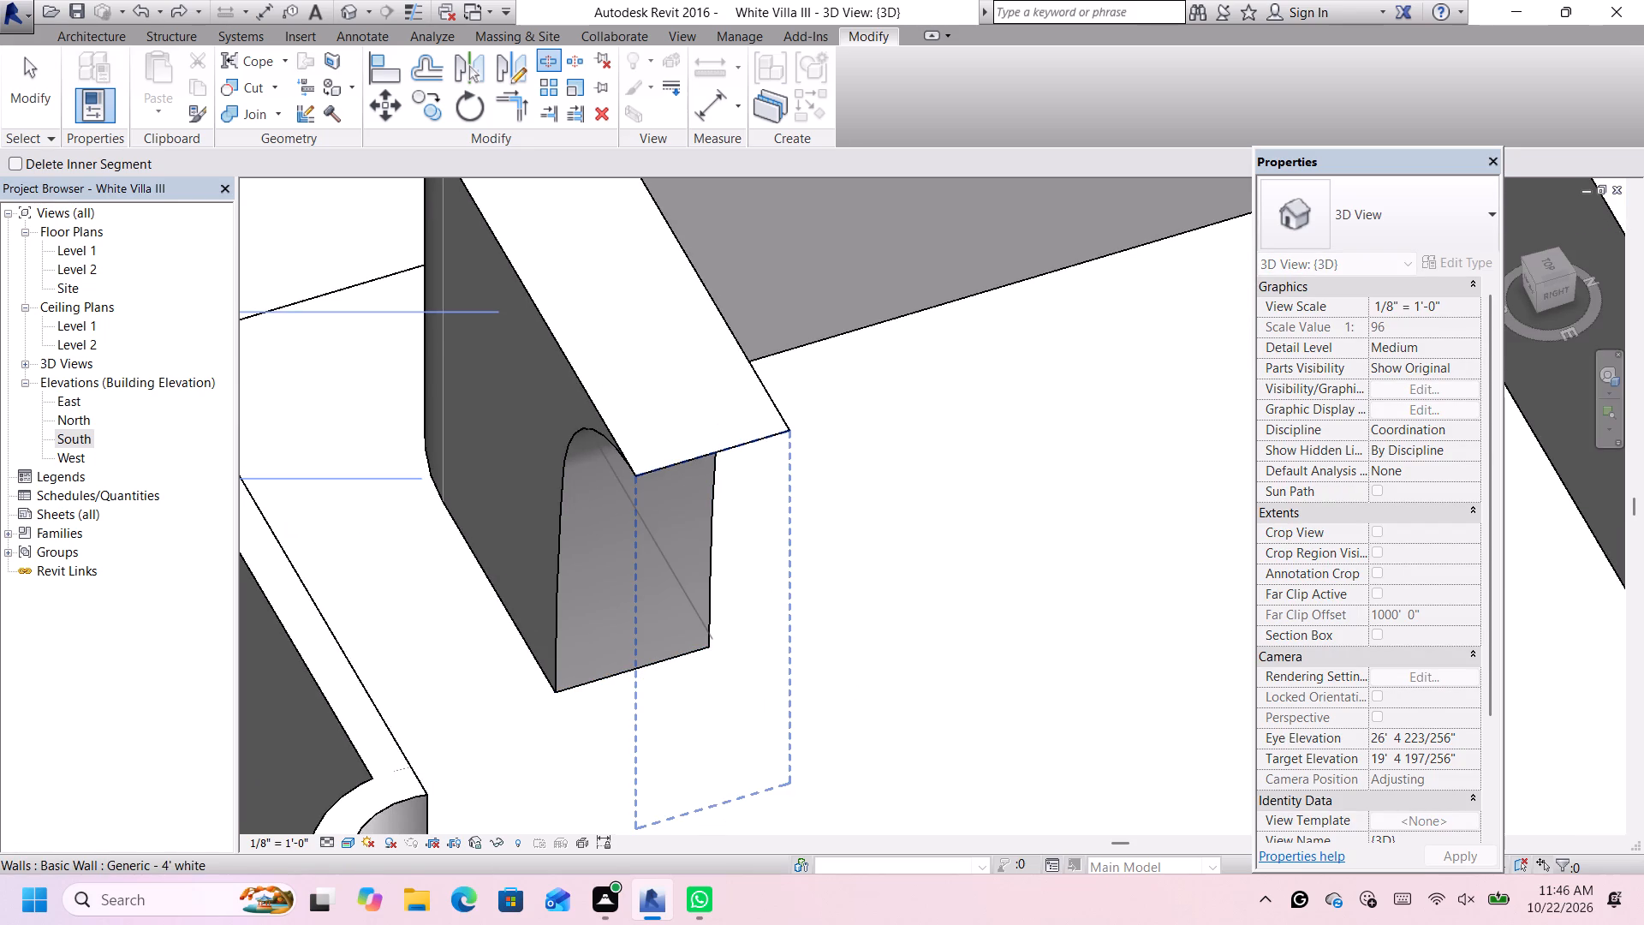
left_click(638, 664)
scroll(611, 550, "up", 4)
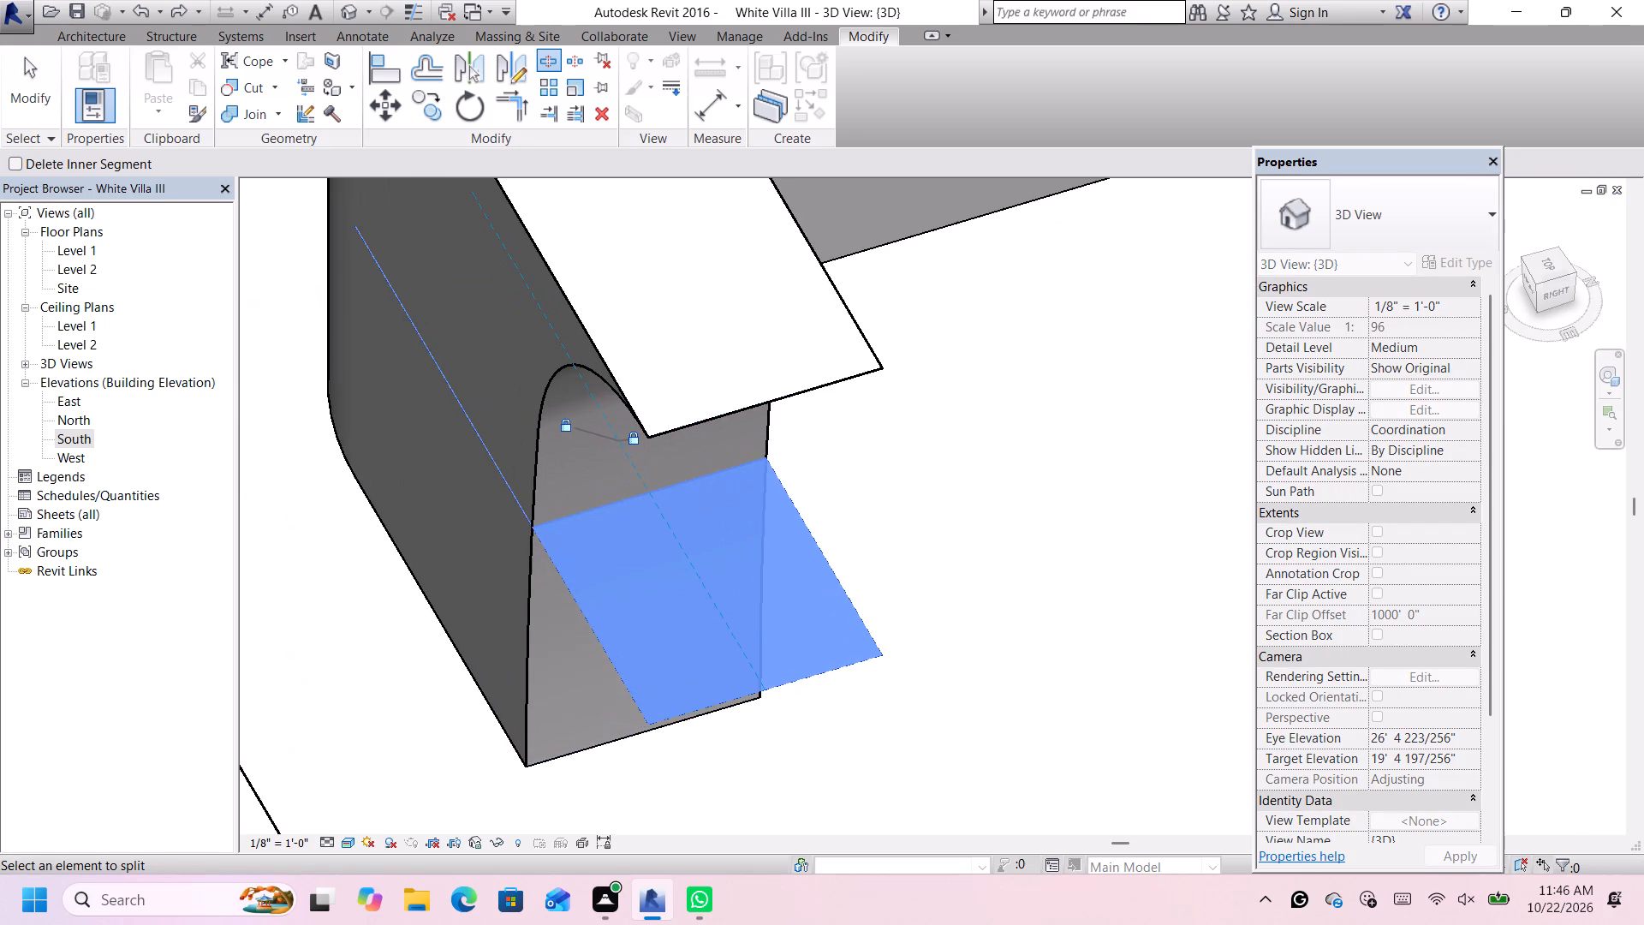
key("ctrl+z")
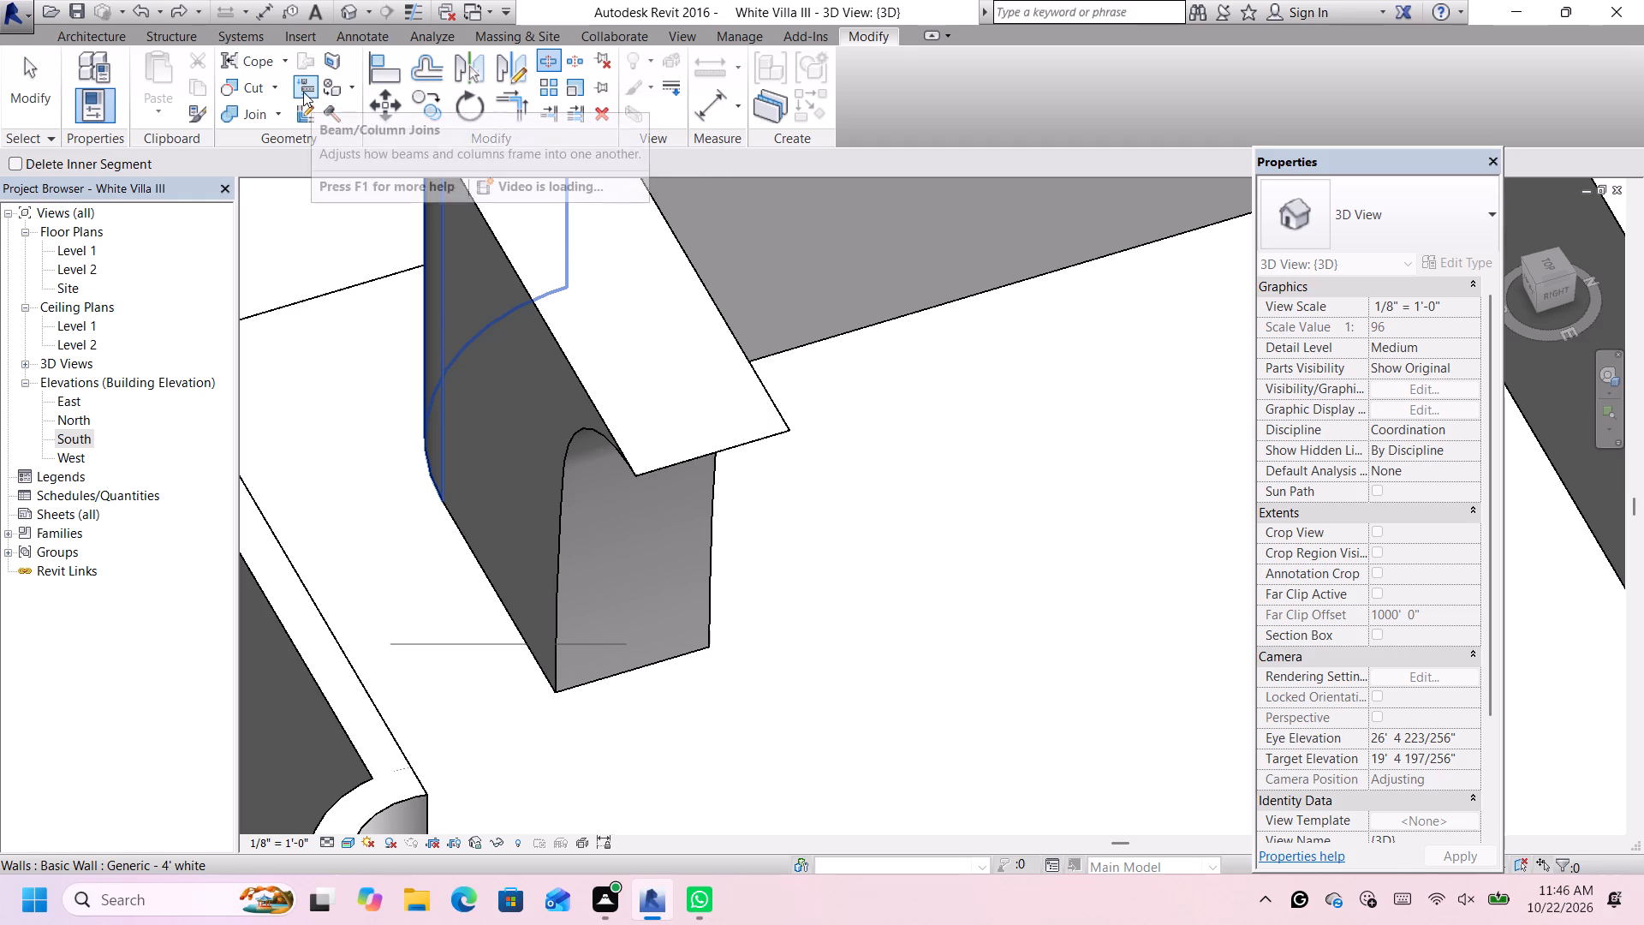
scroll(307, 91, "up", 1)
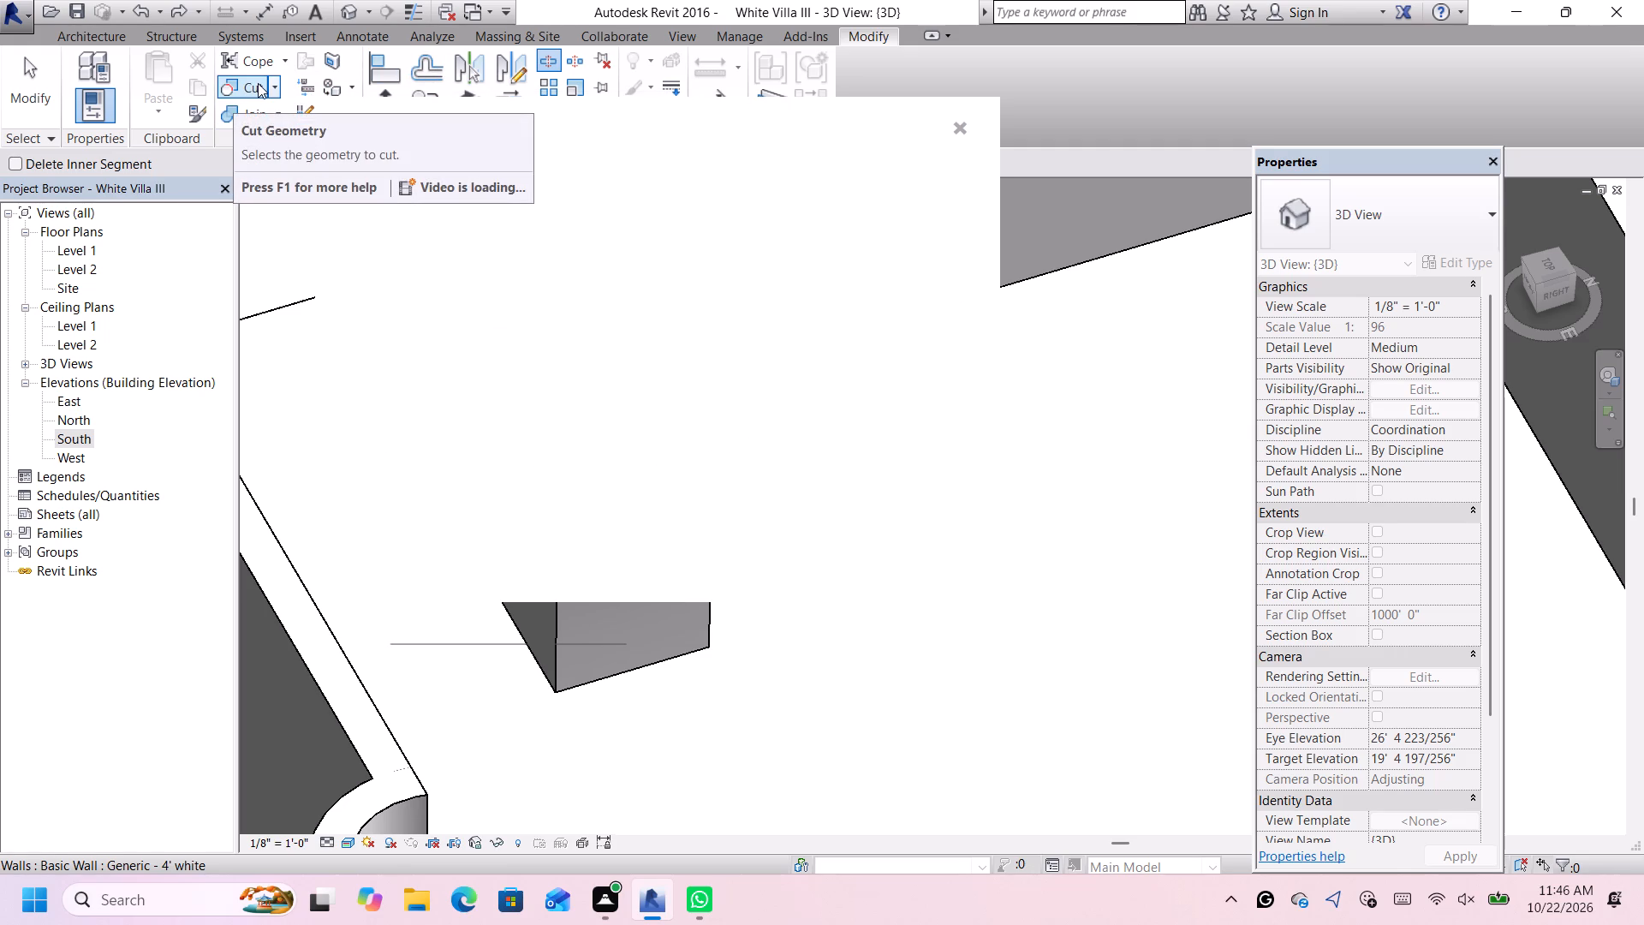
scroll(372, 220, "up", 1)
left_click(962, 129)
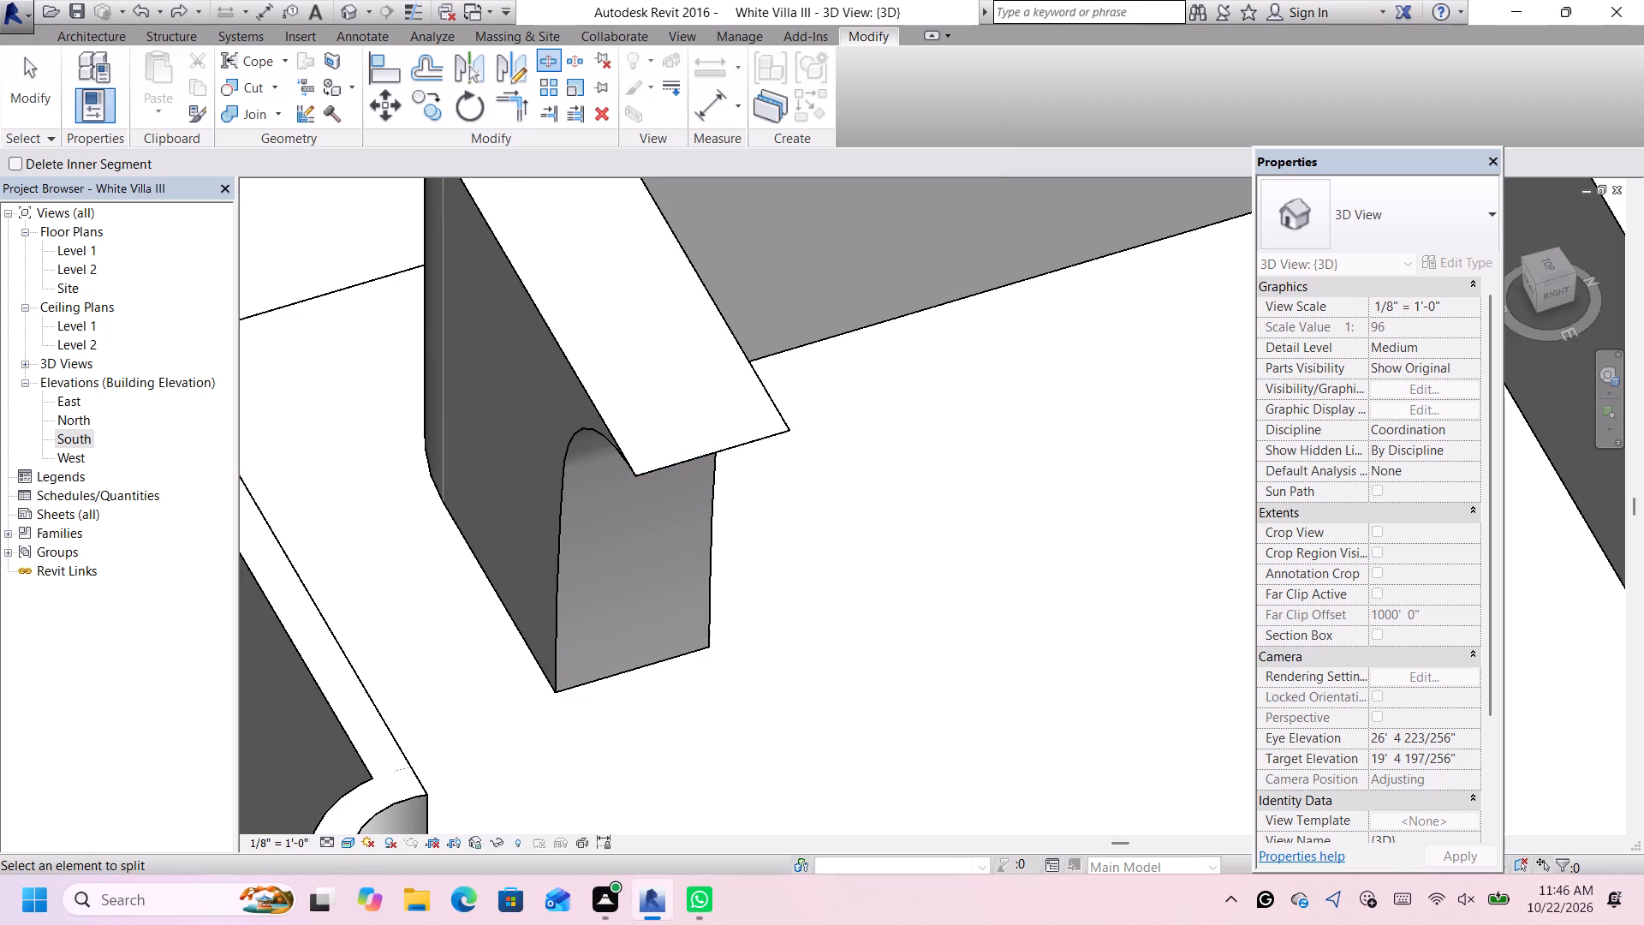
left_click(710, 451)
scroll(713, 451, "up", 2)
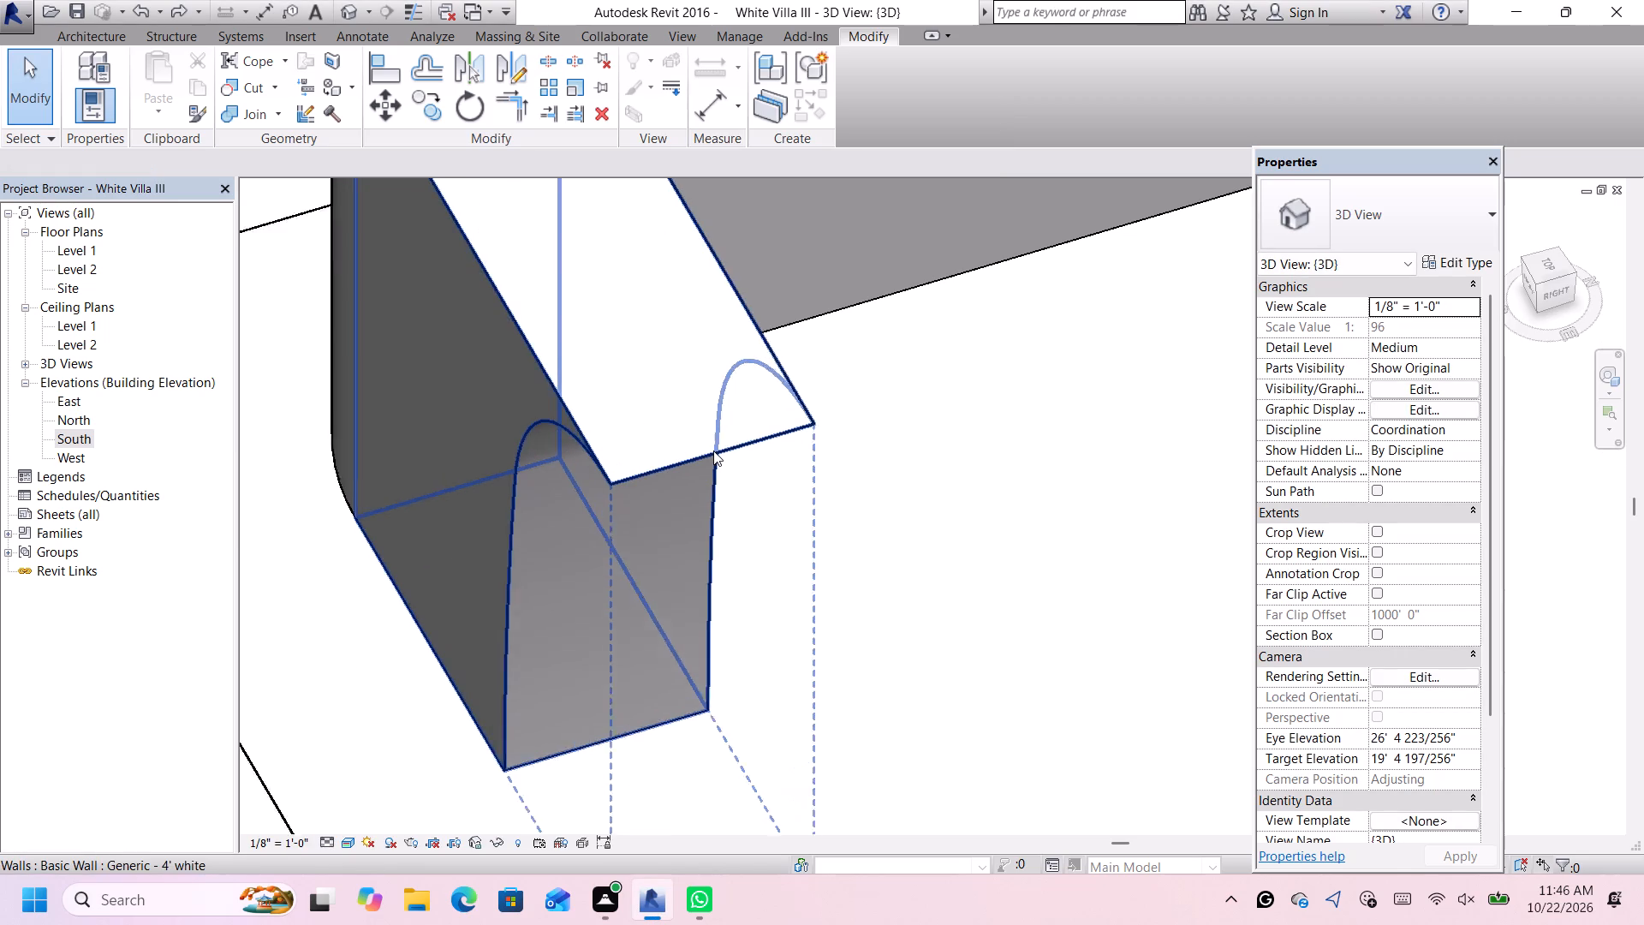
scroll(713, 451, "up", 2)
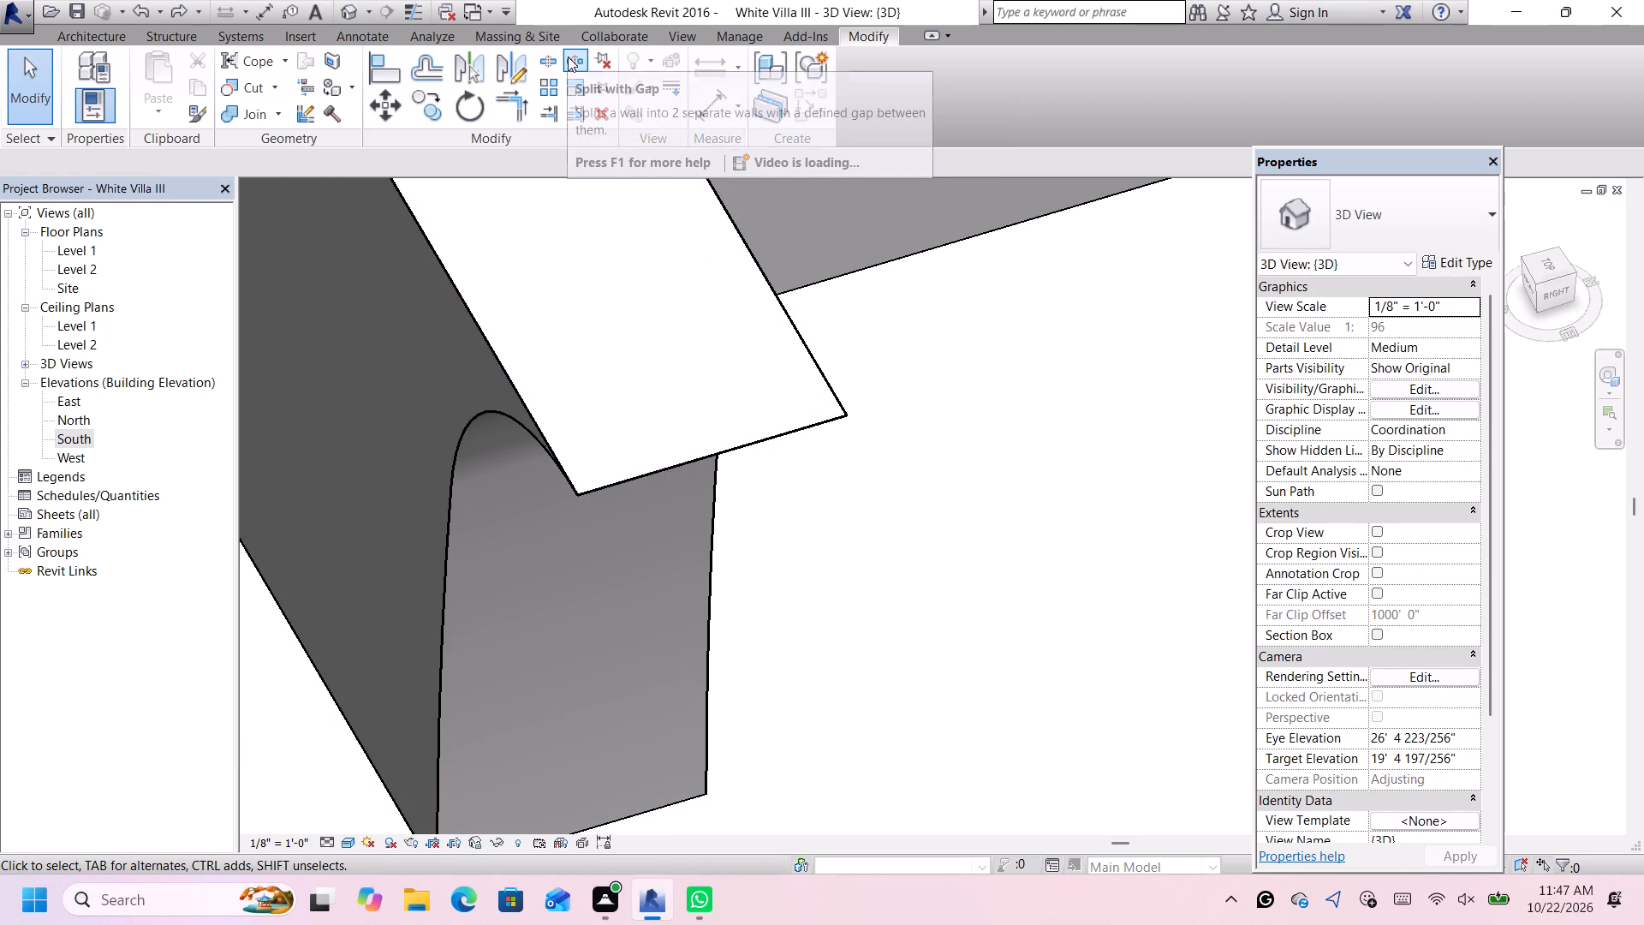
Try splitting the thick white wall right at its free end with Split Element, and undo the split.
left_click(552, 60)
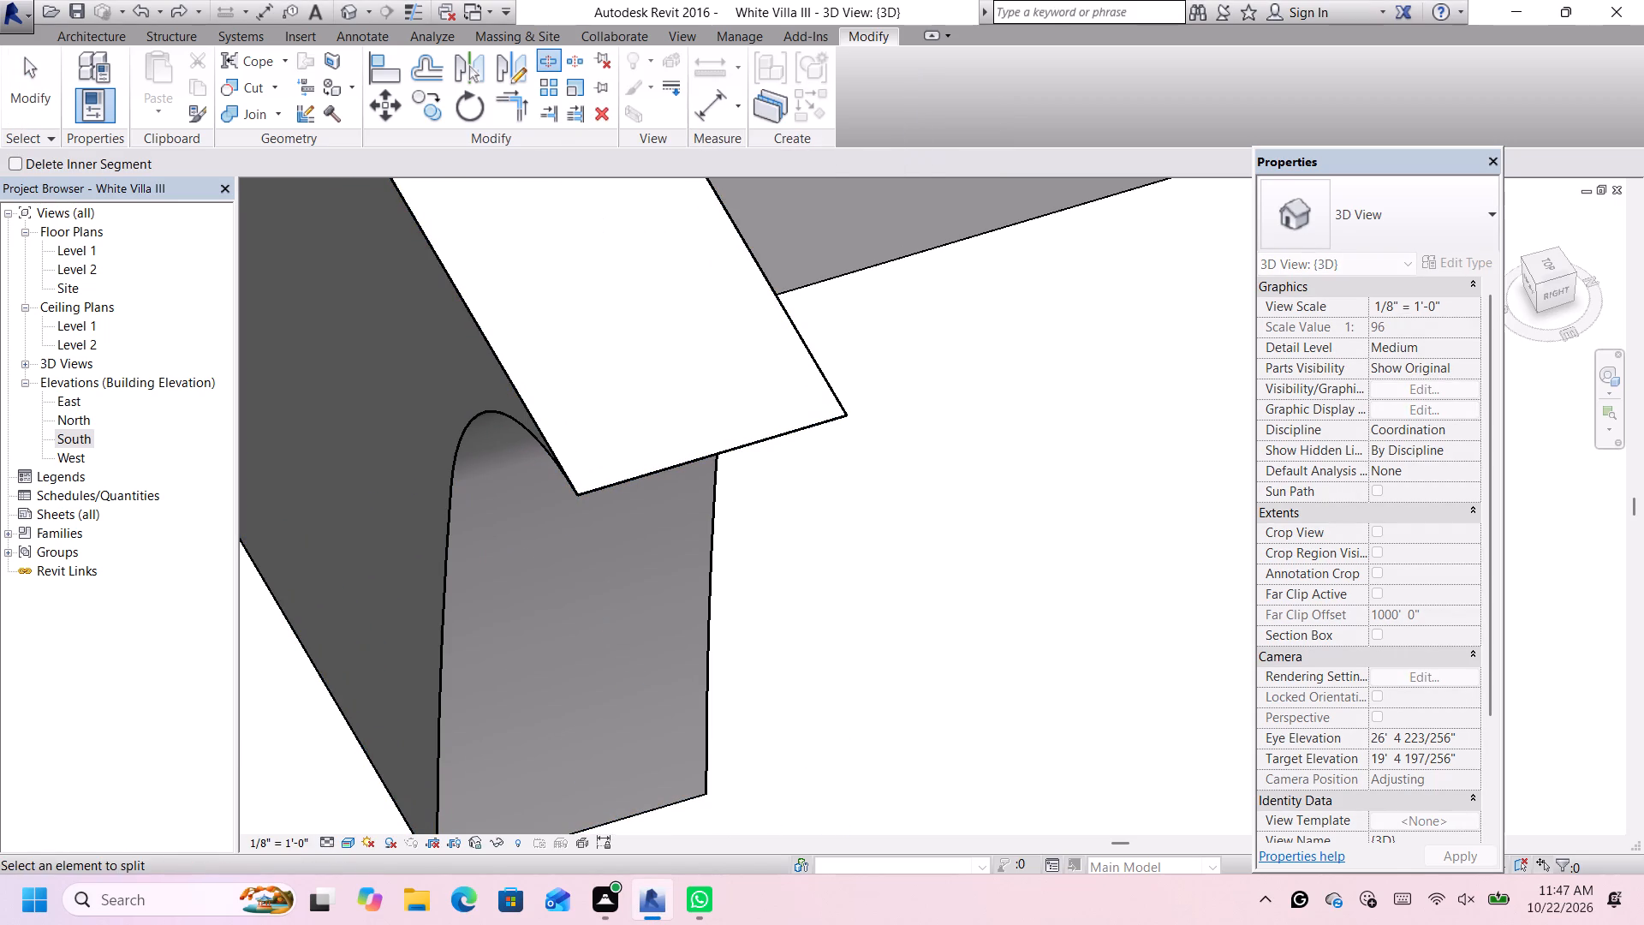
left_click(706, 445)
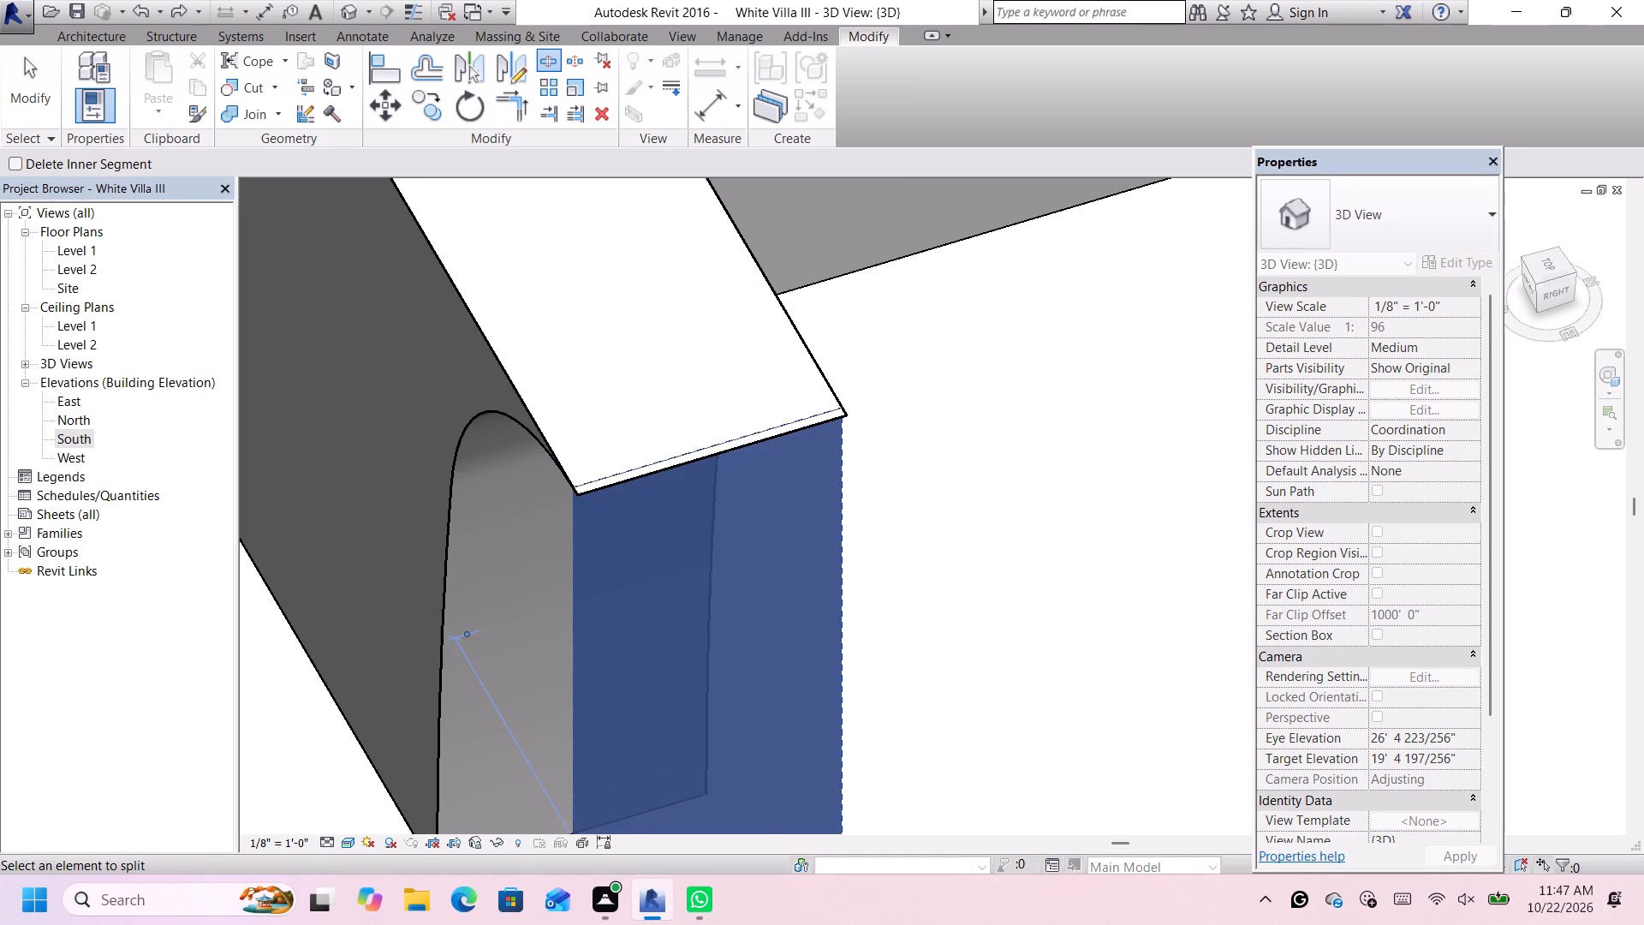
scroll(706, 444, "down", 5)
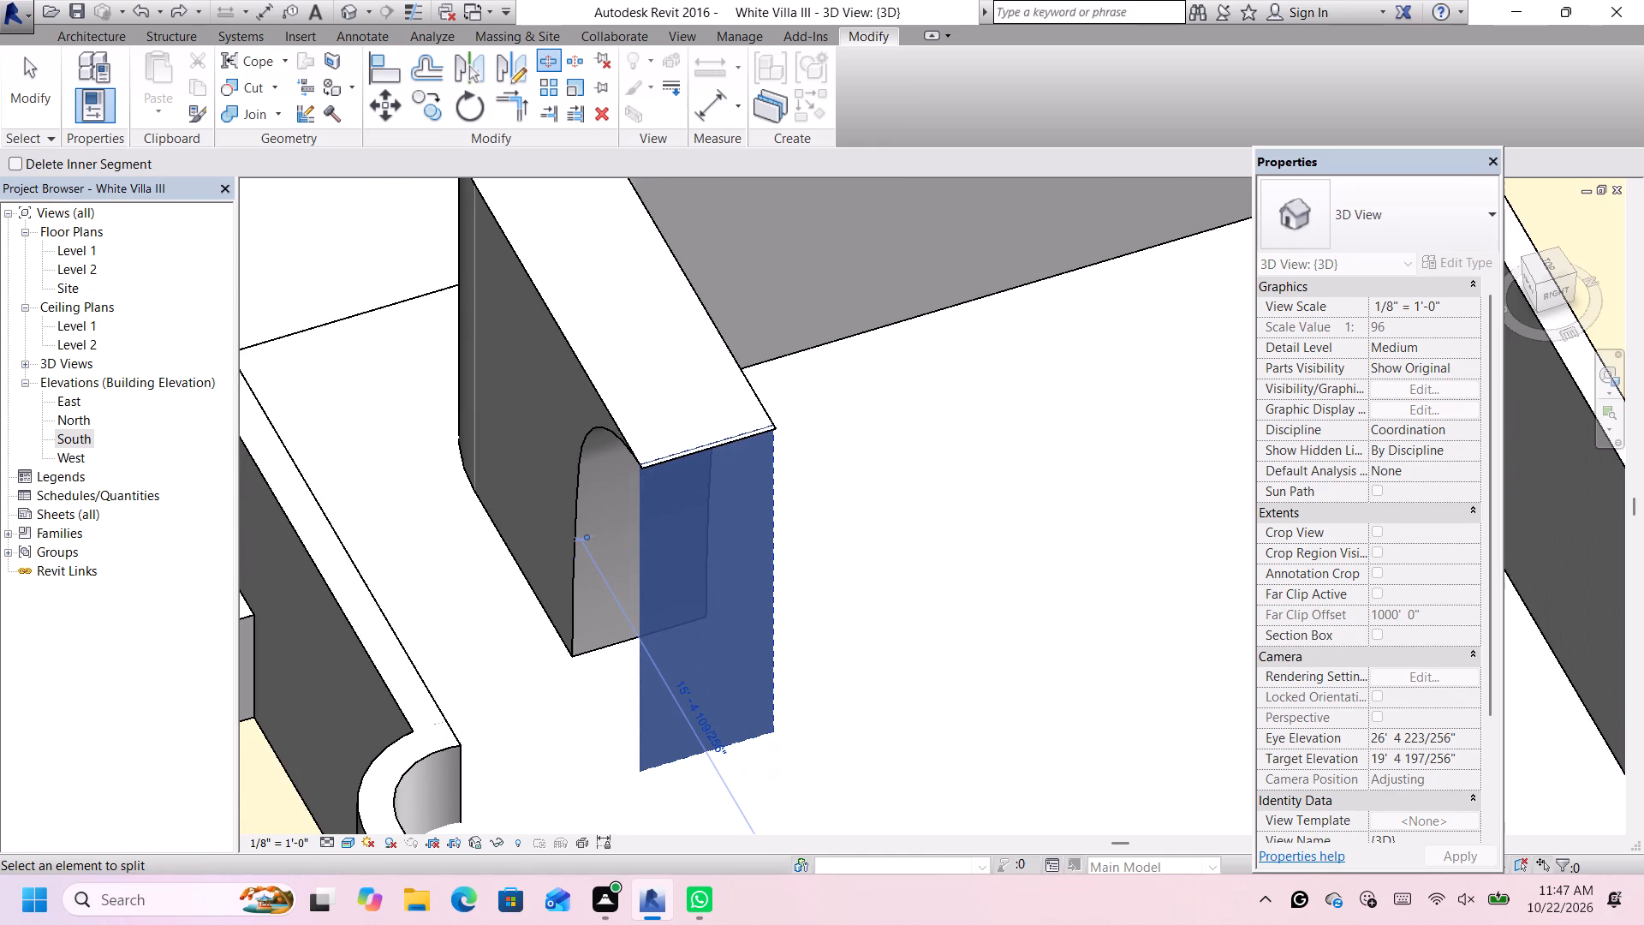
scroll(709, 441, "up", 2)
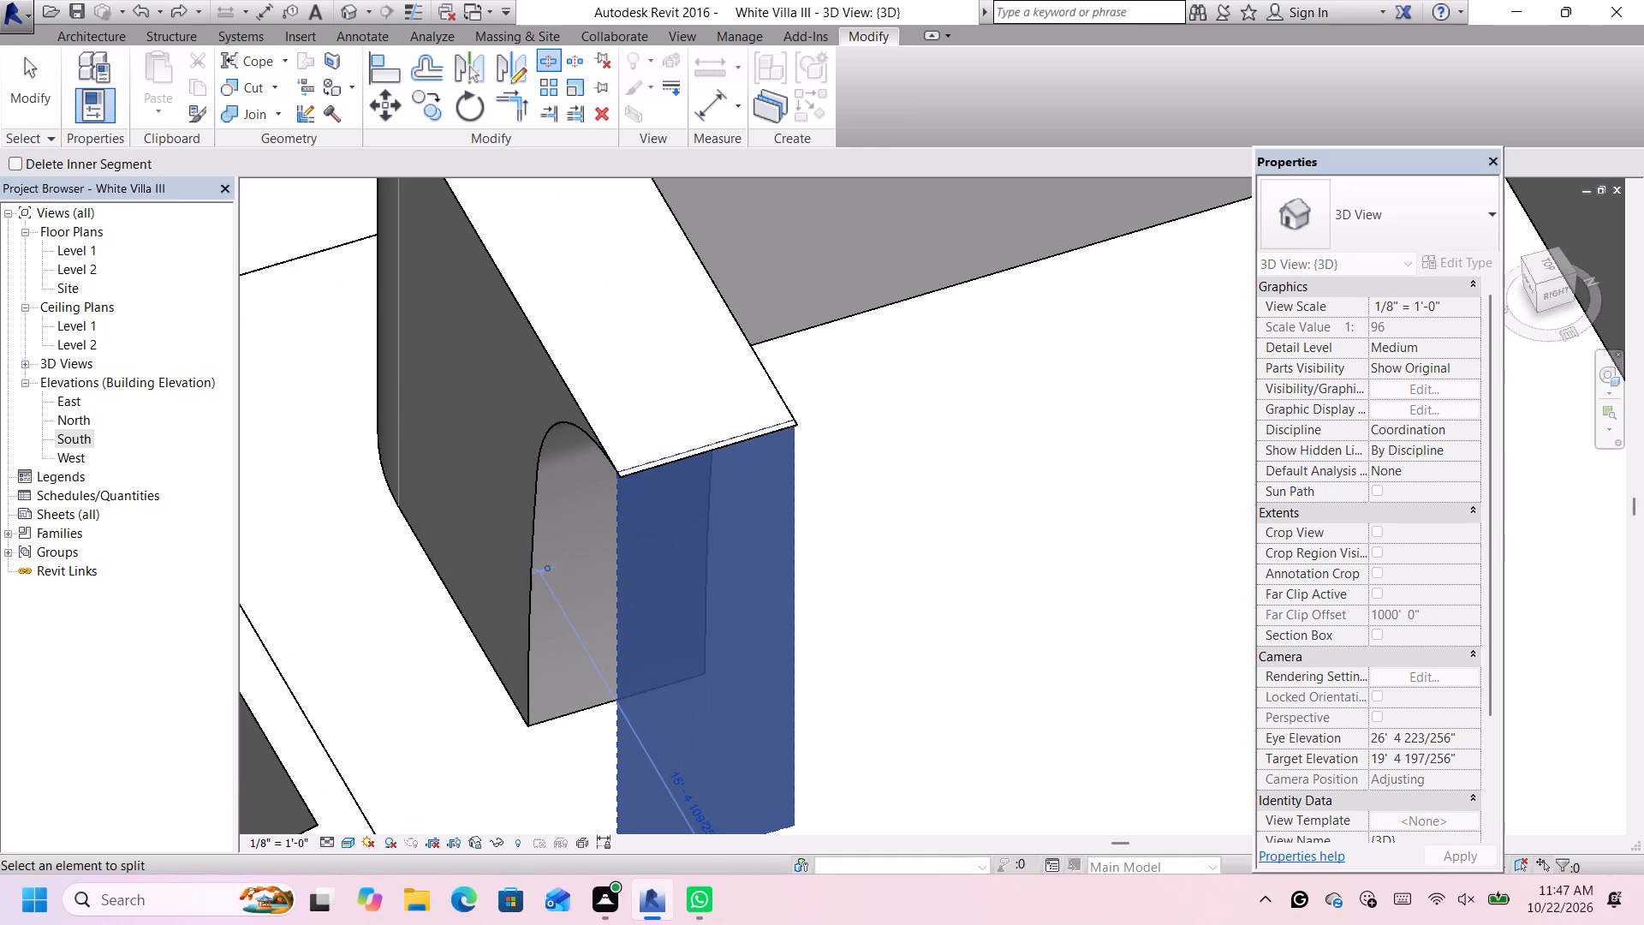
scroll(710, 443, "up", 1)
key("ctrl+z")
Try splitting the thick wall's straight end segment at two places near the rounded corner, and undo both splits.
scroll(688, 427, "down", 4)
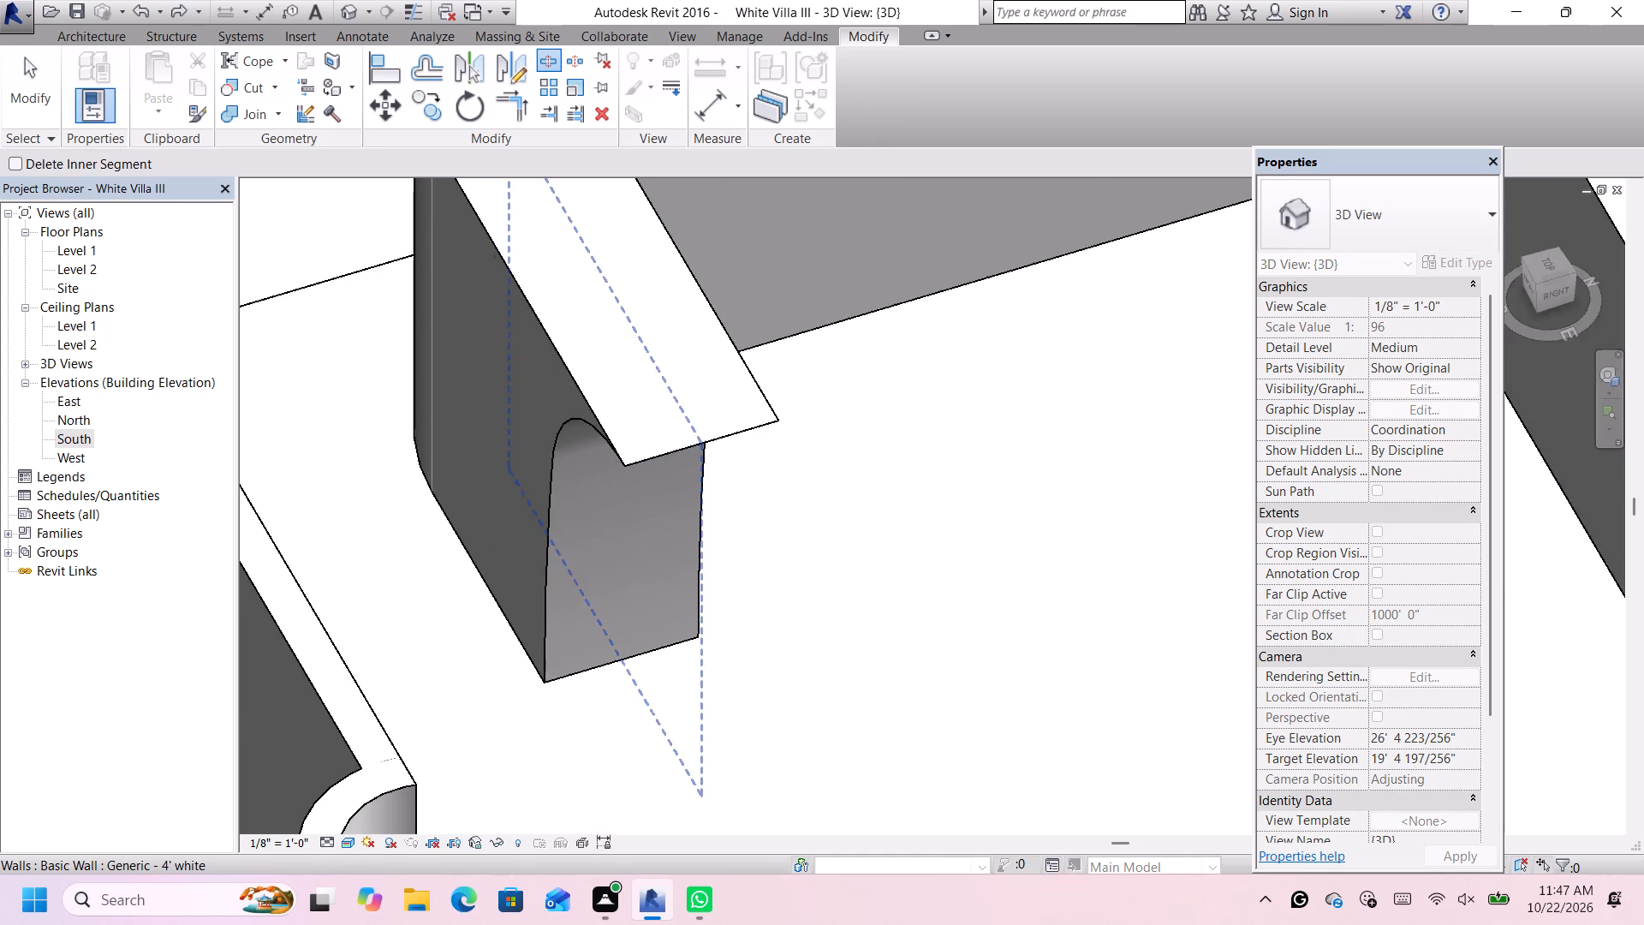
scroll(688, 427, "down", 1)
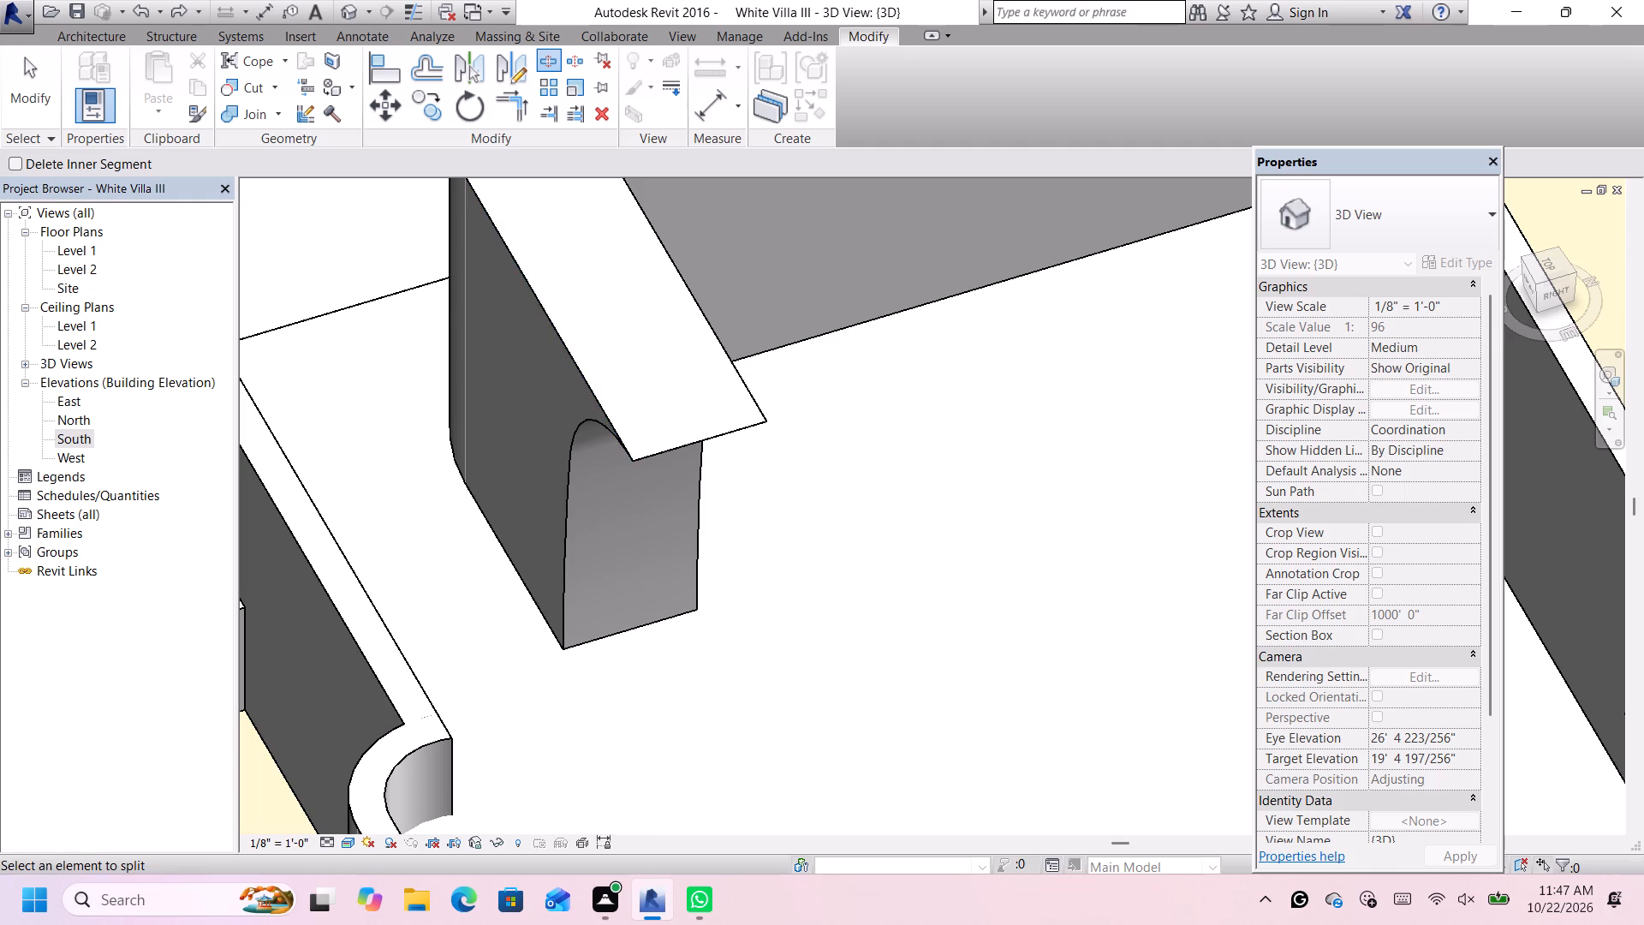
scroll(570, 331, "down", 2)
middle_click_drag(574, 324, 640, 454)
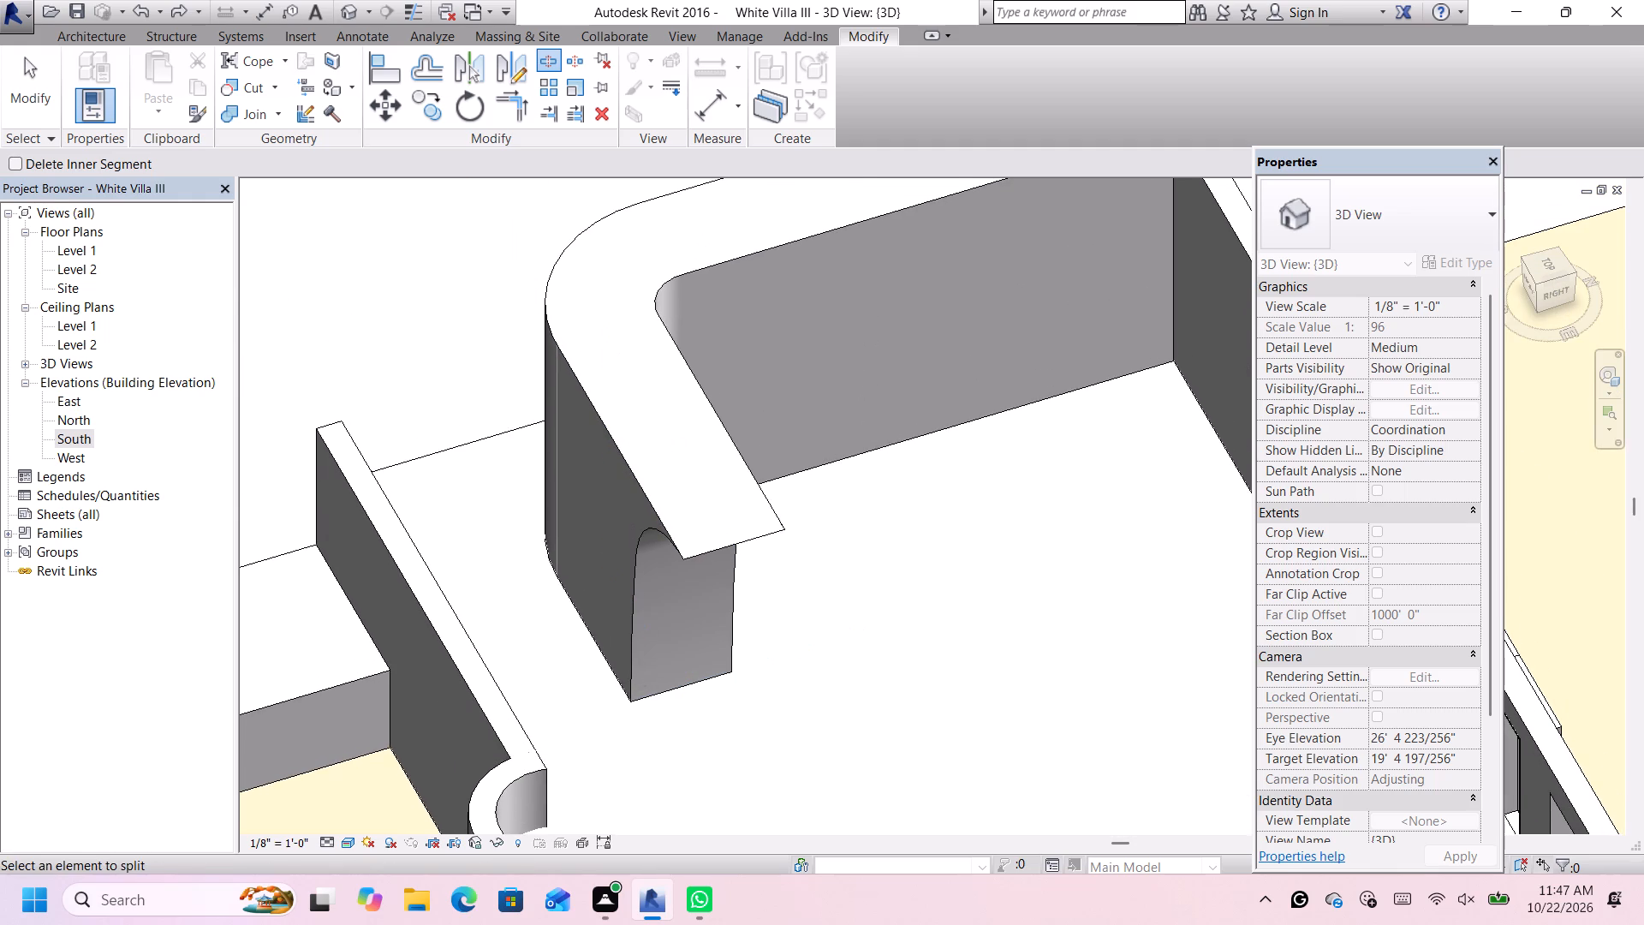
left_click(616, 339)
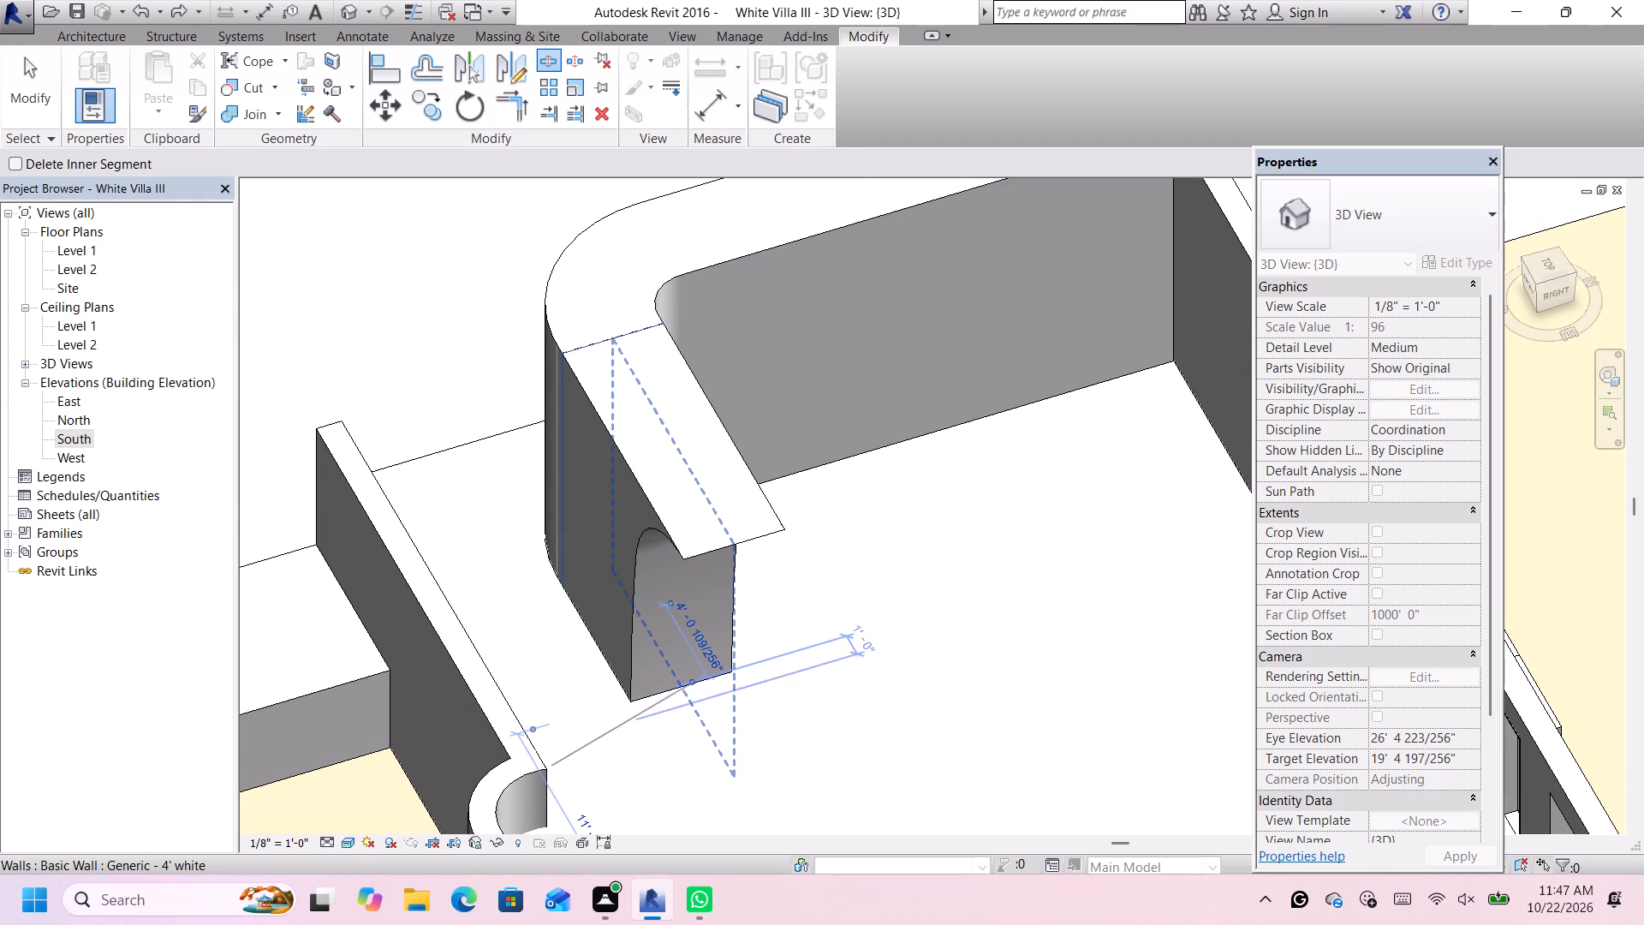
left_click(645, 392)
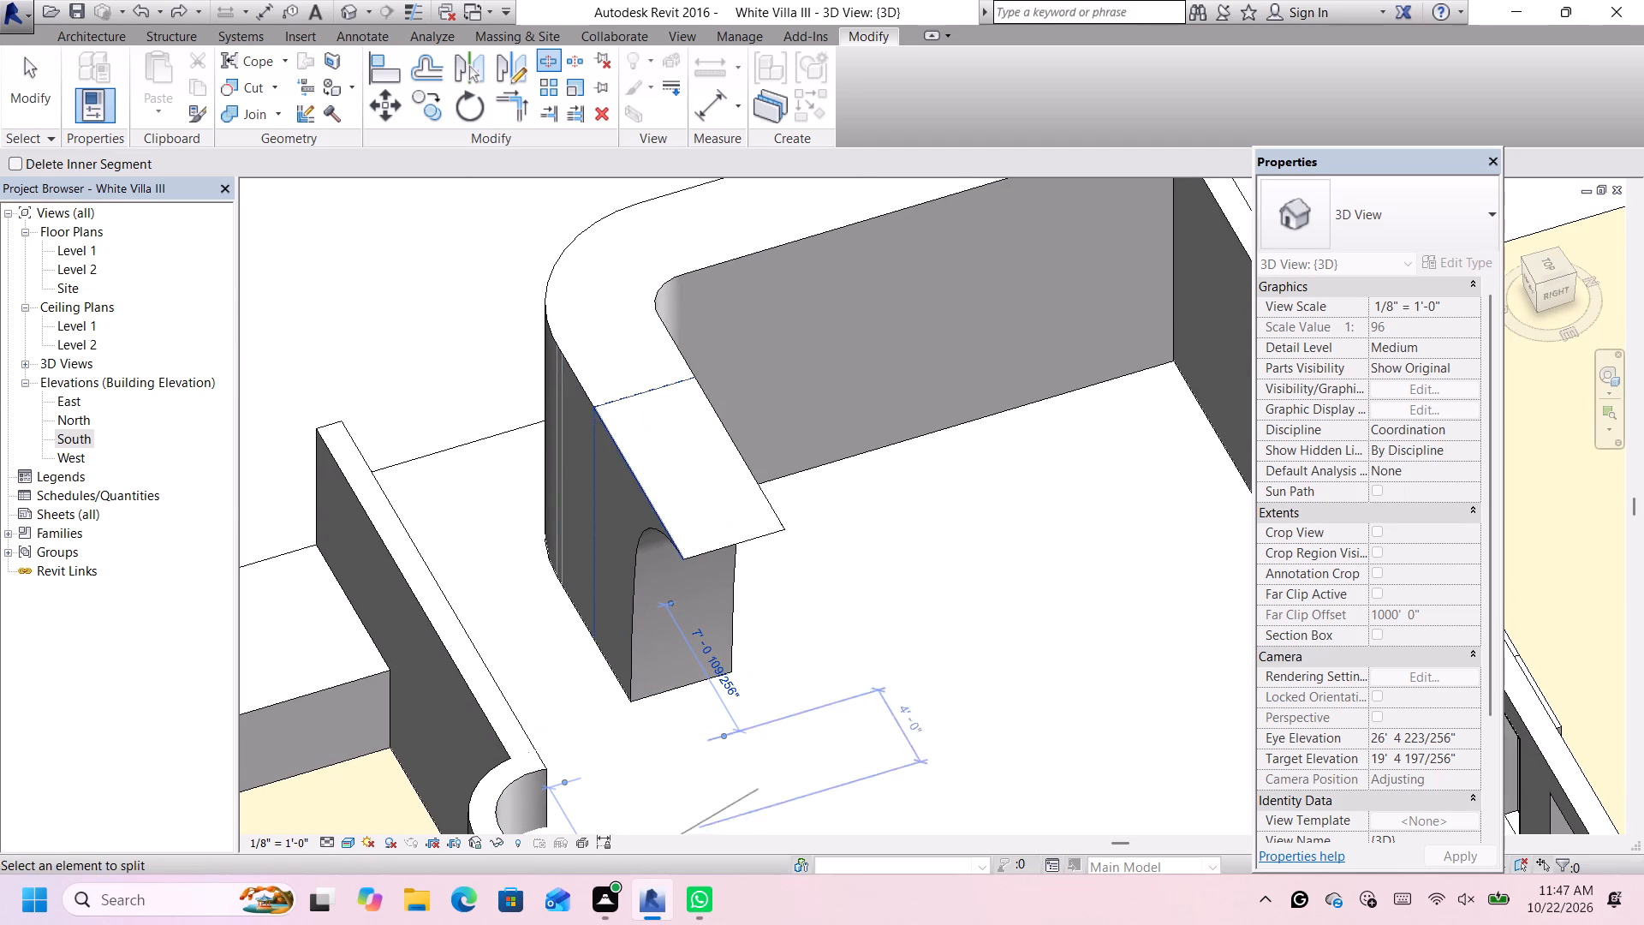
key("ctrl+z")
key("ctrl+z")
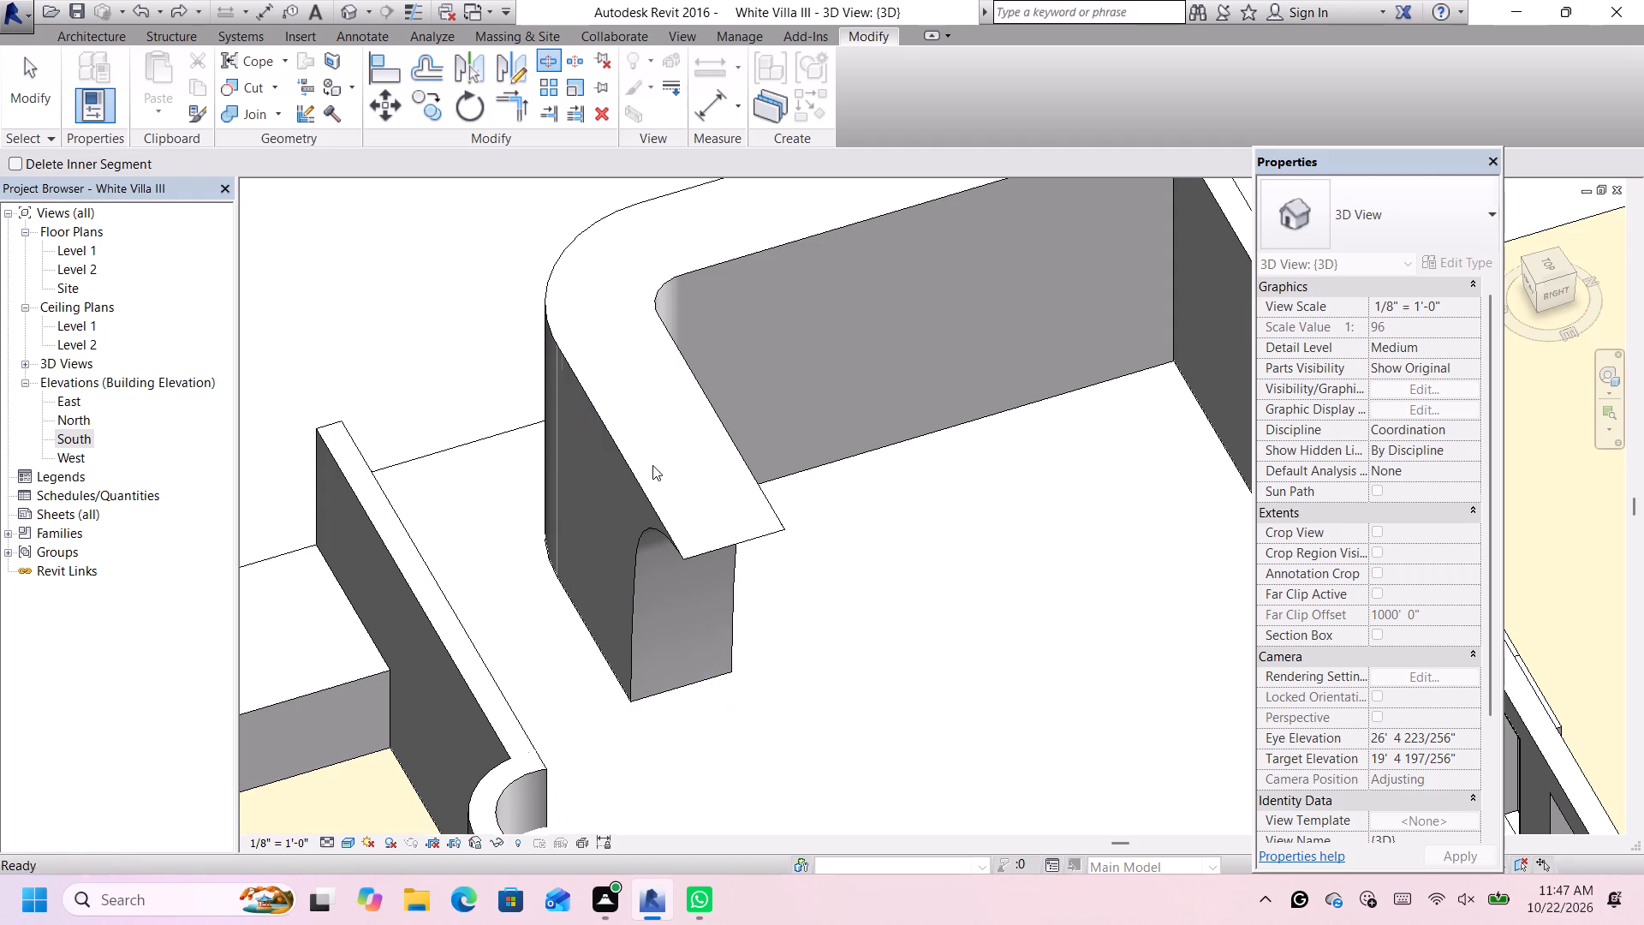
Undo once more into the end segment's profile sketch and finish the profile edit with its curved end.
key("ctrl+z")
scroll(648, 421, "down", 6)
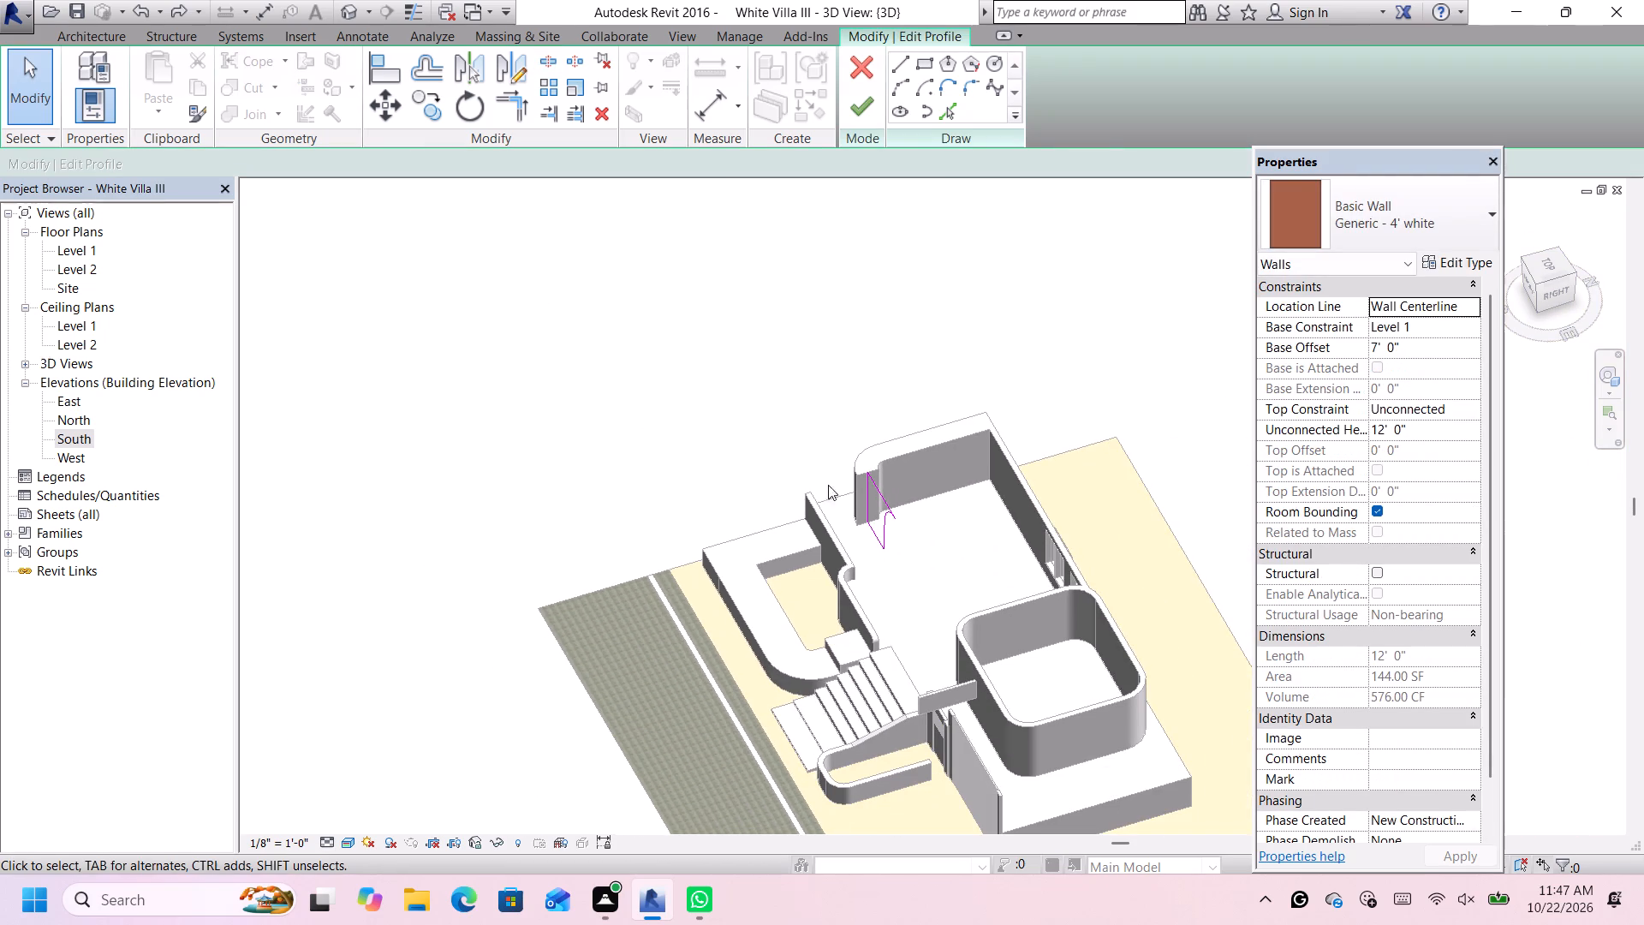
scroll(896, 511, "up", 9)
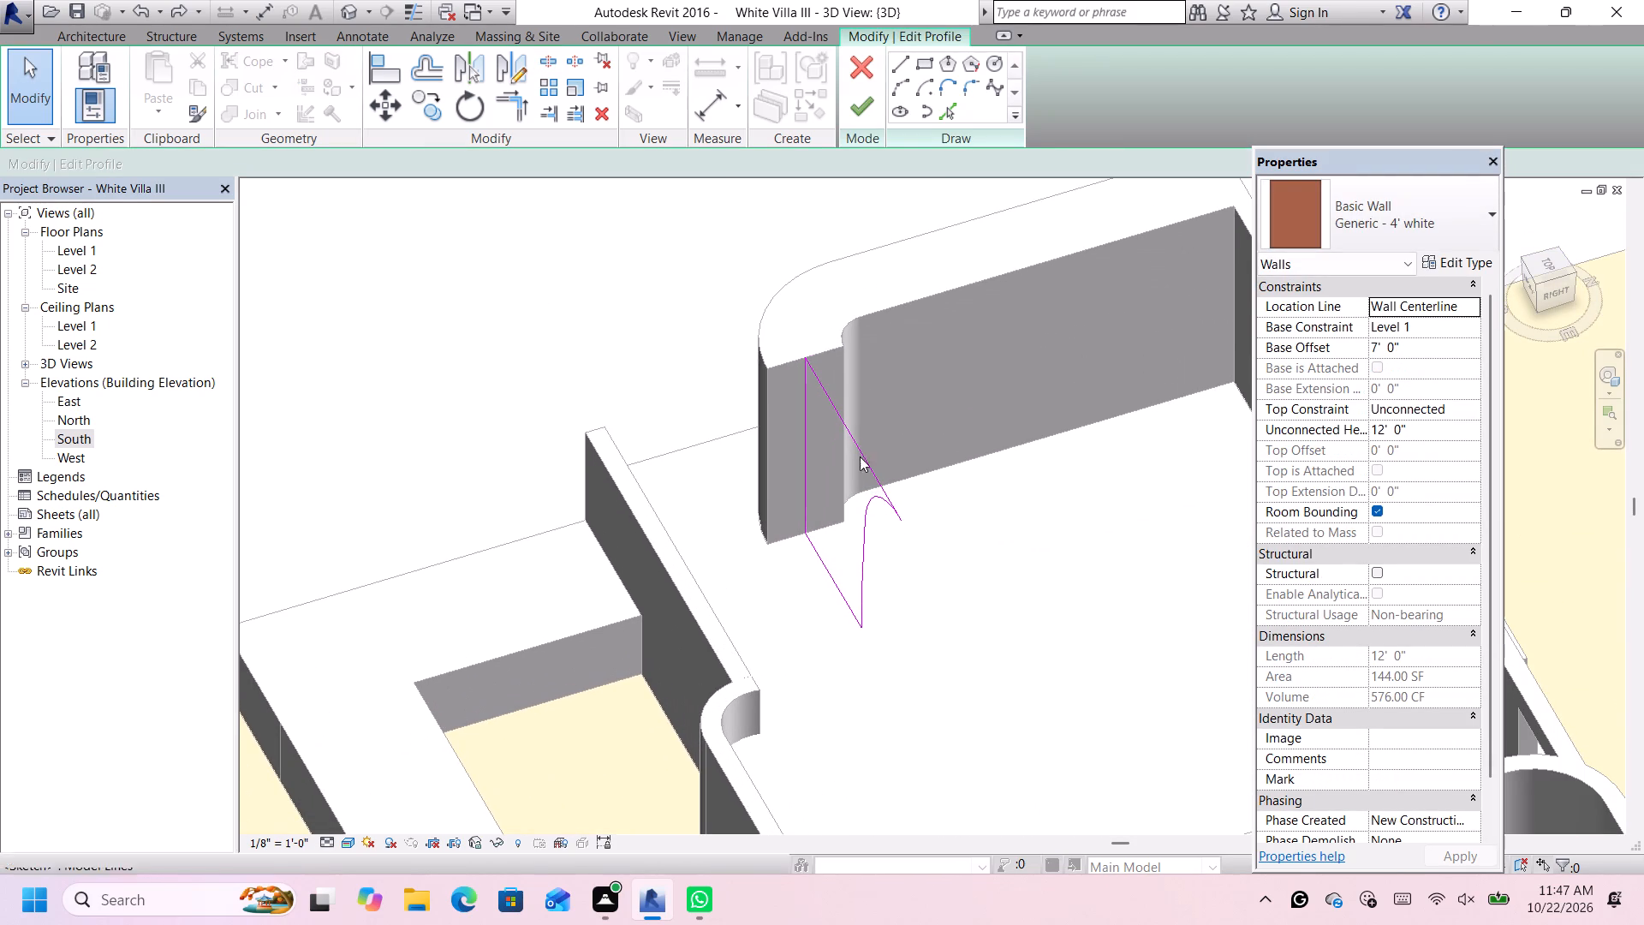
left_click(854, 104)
Examine the curved free end of the thick white wall up close, with its straight end segment selected.
scroll(815, 443, "up", 1)
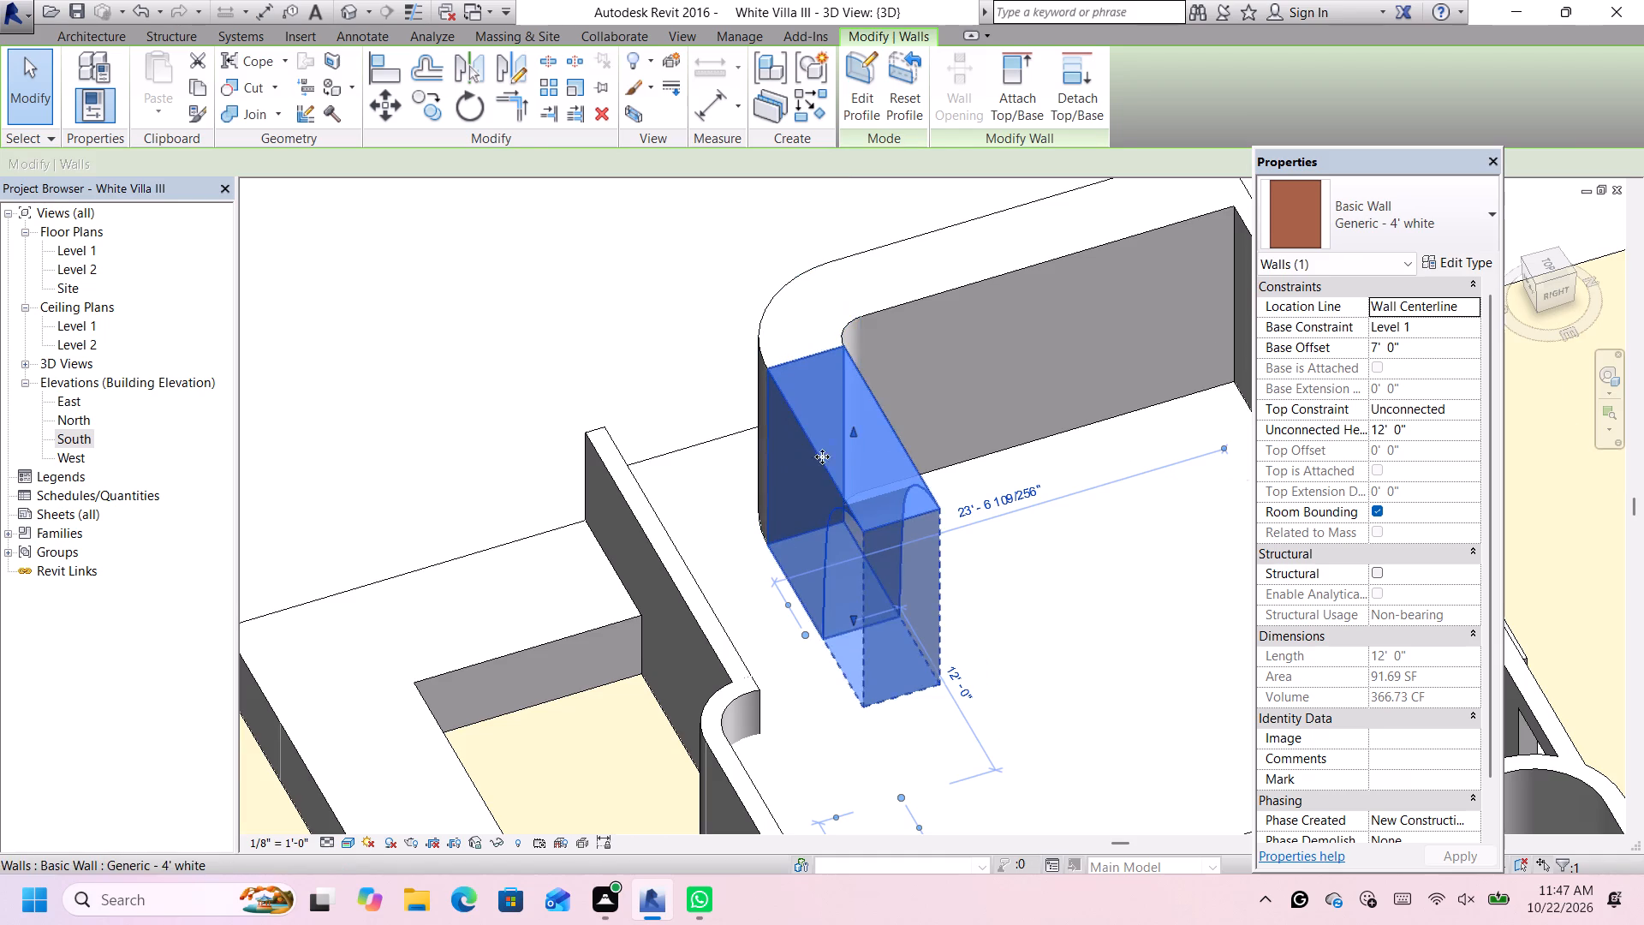
scroll(822, 457, "up", 2)
left_click(560, 285)
scroll(946, 548, "up", 2)
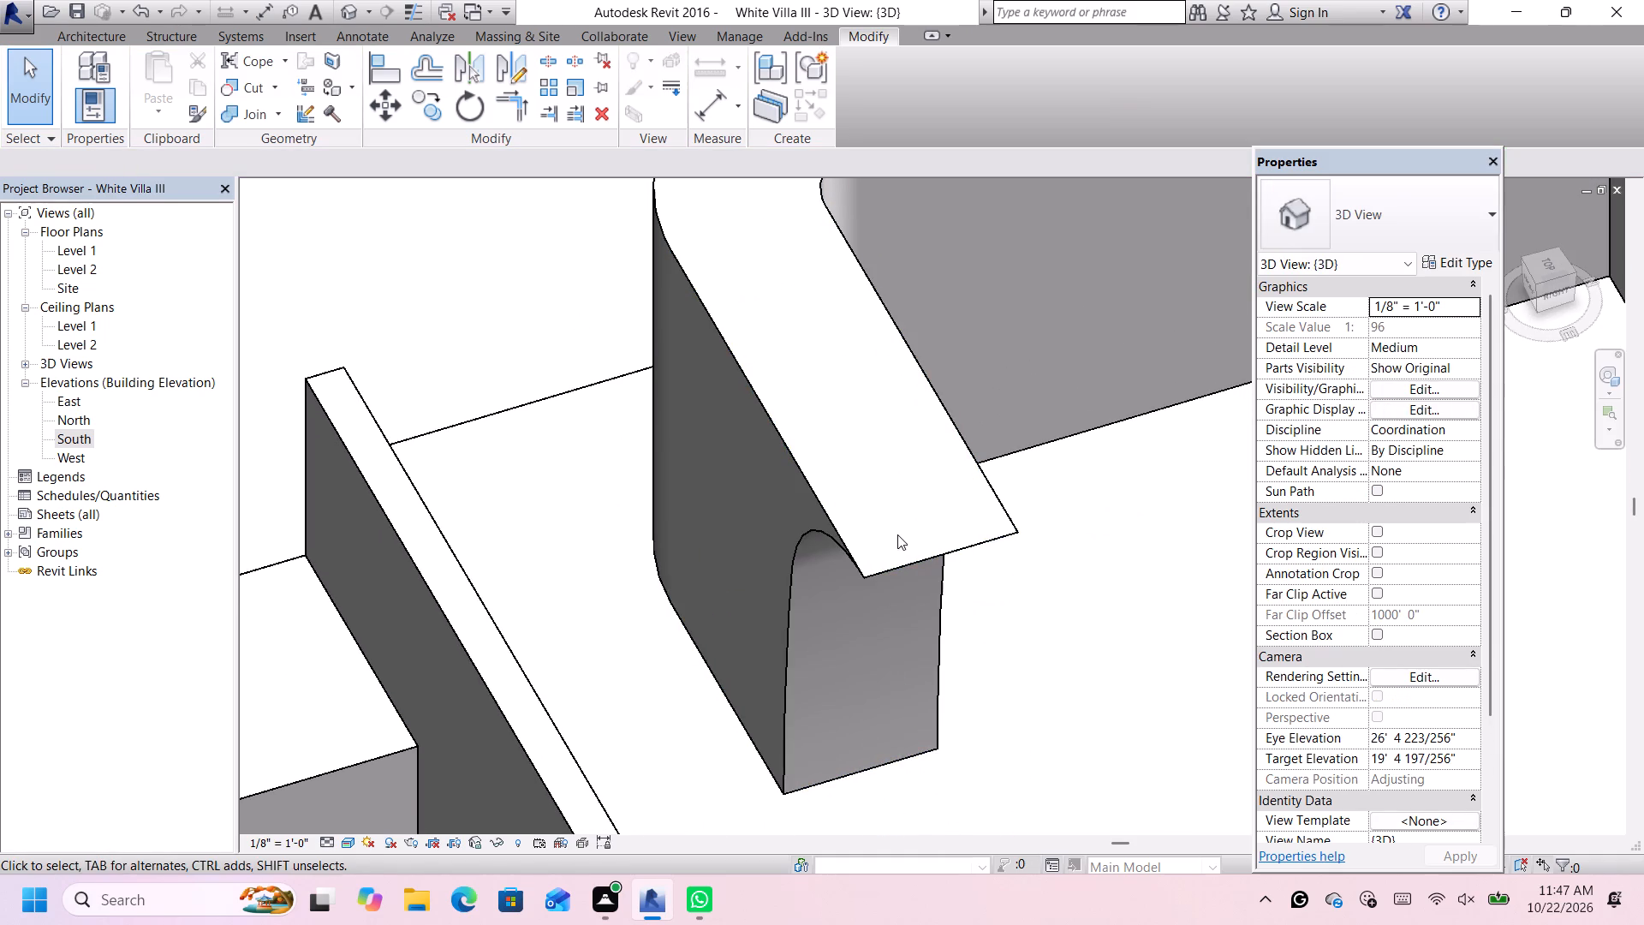
left_click_drag(813, 628, 823, 636)
left_click(789, 616)
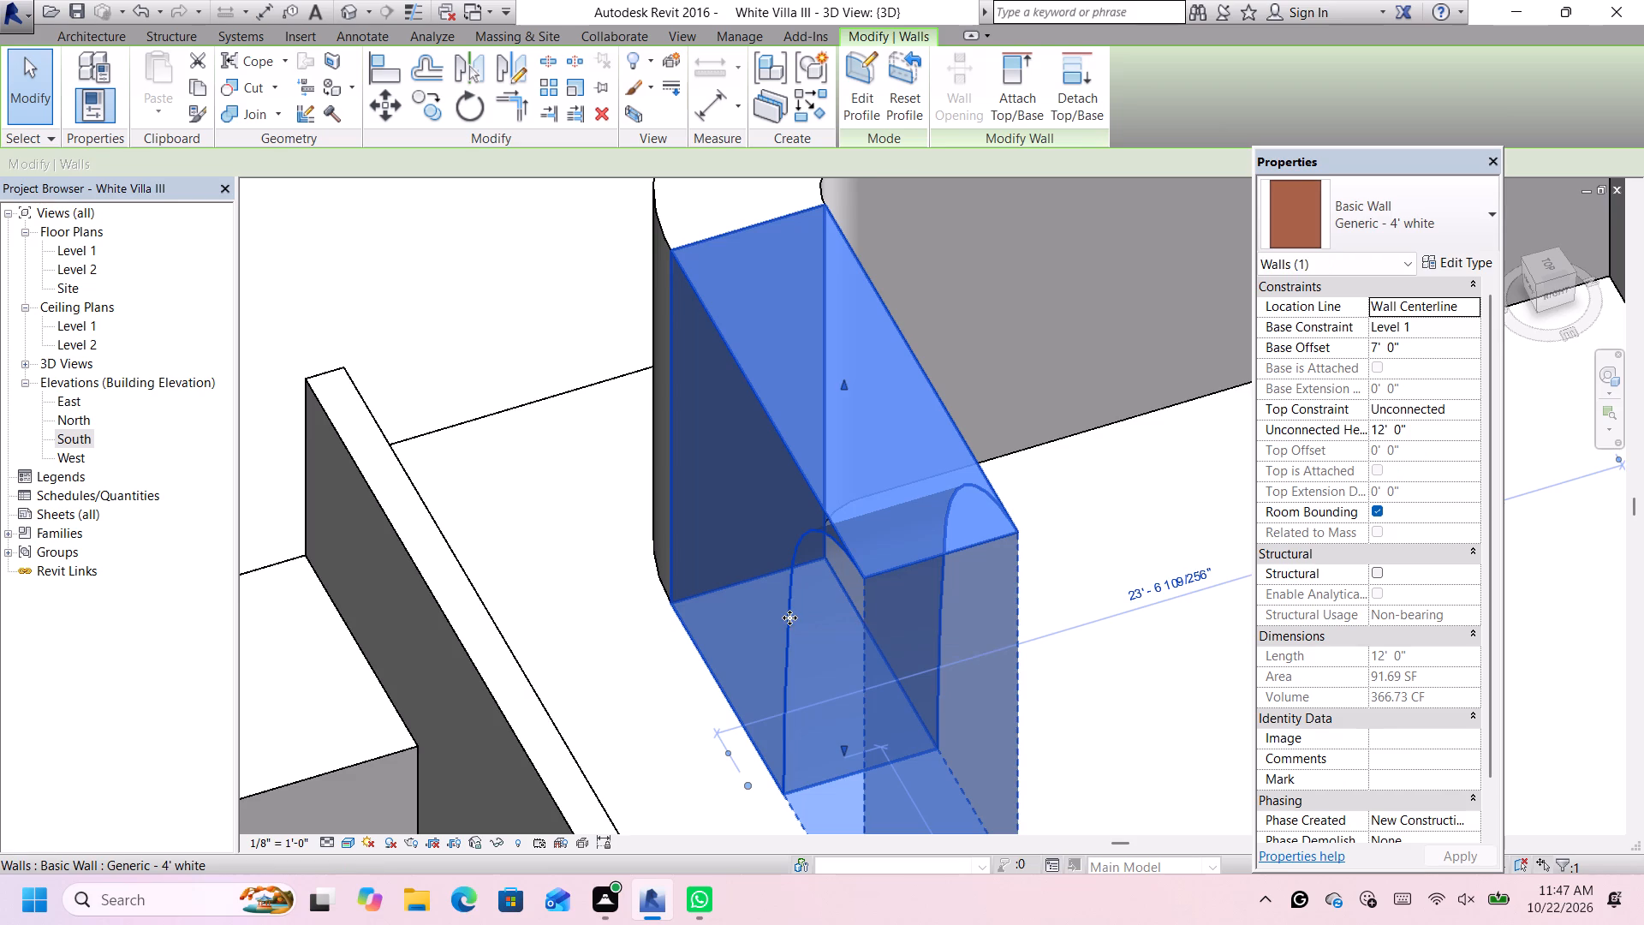
scroll(789, 620, "down", 3)
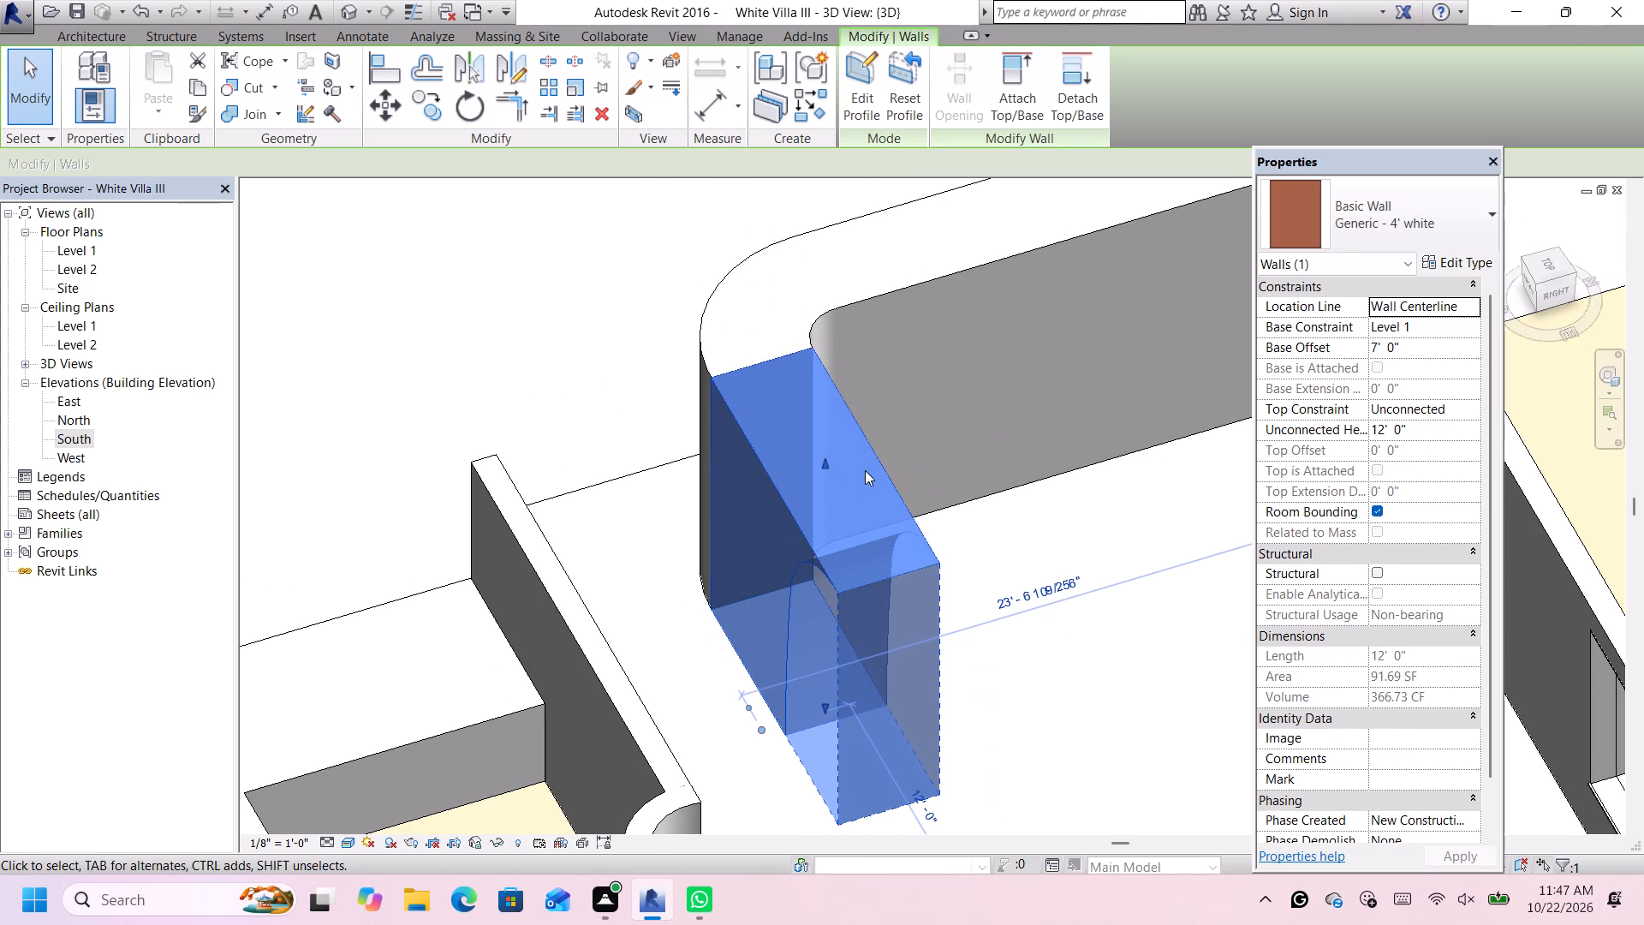
scroll(810, 546, "up", 1)
scroll(793, 615, "up", 2)
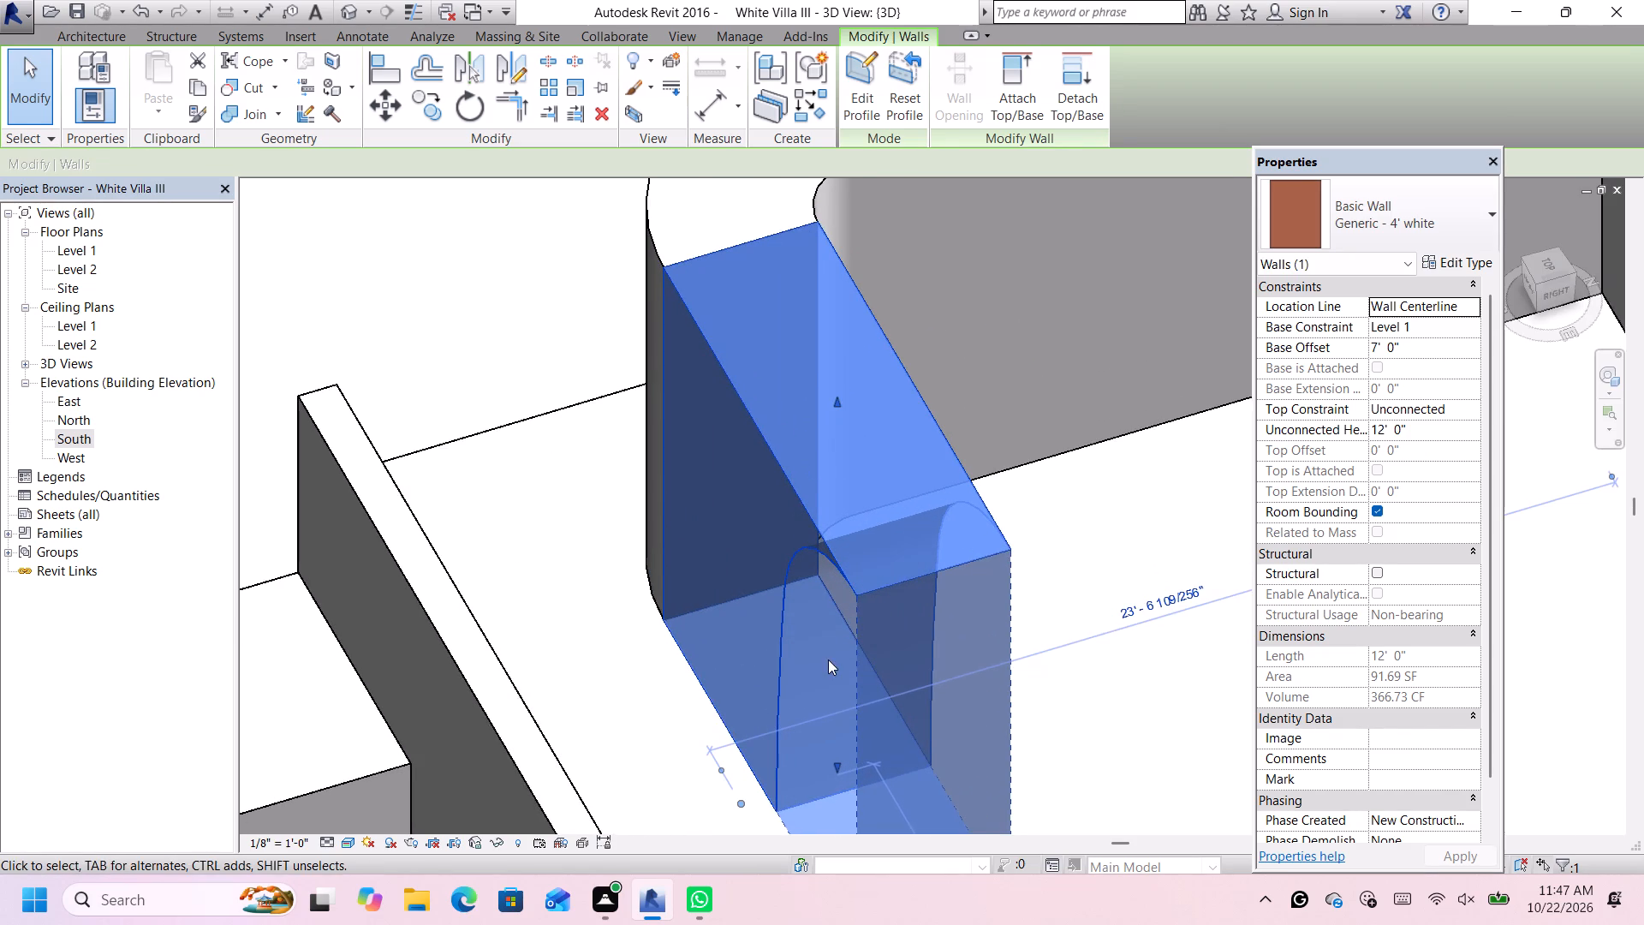
middle_click_drag(828, 655, 848, 515)
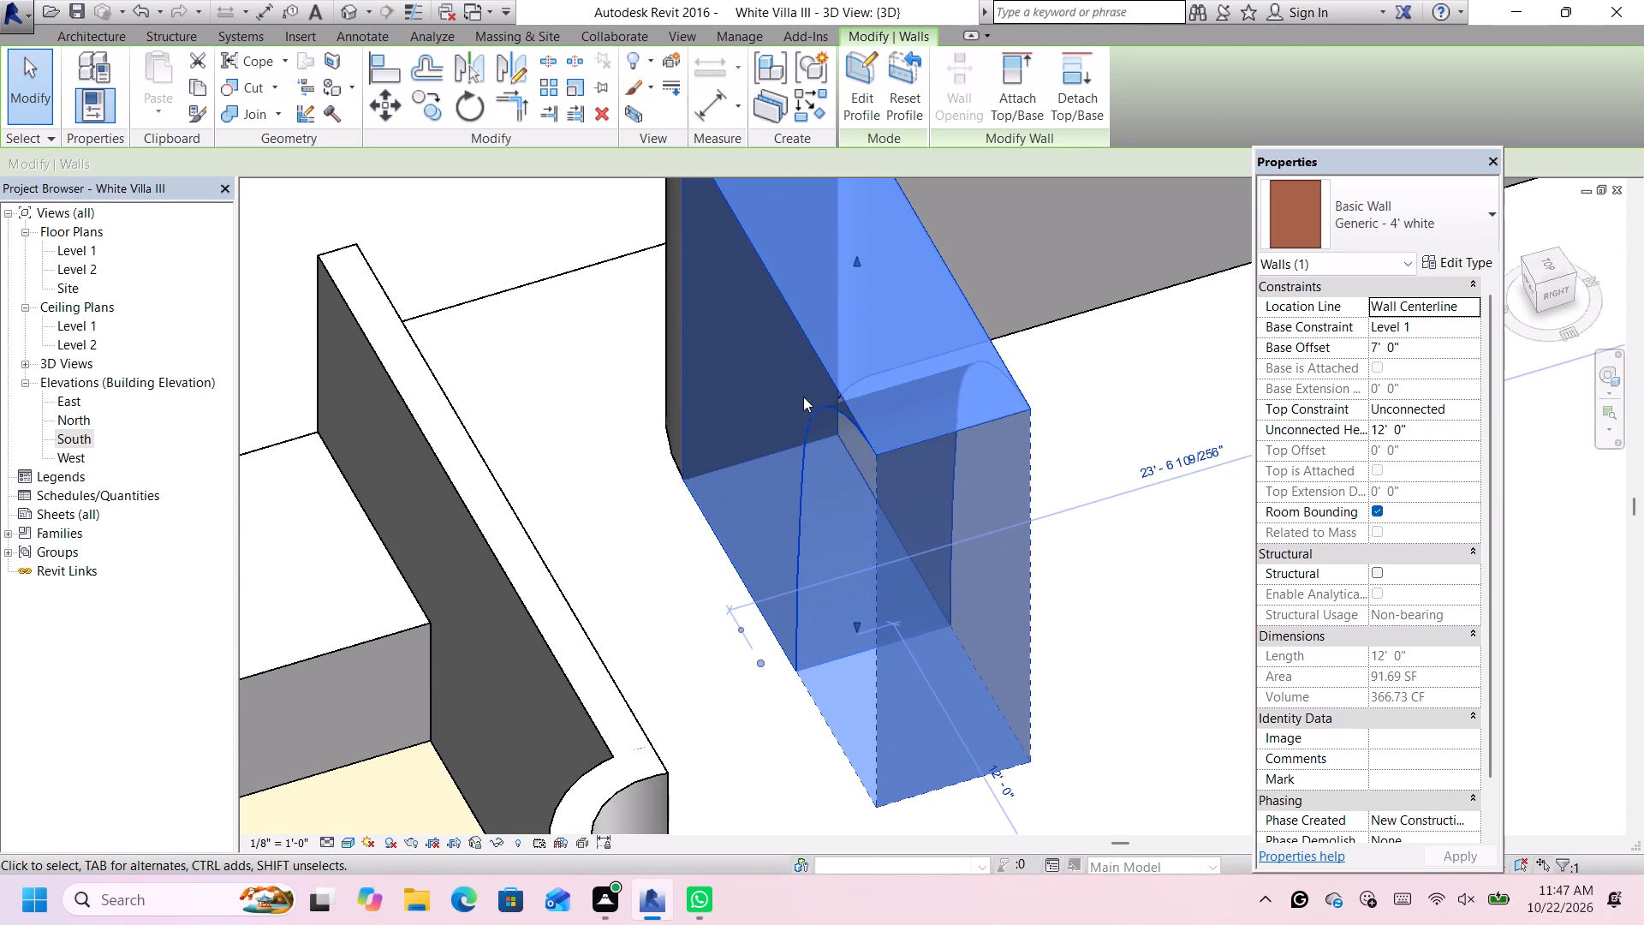
Set the work plane by picking the long side face of the thick white wall's end segment.
left_click(114, 27)
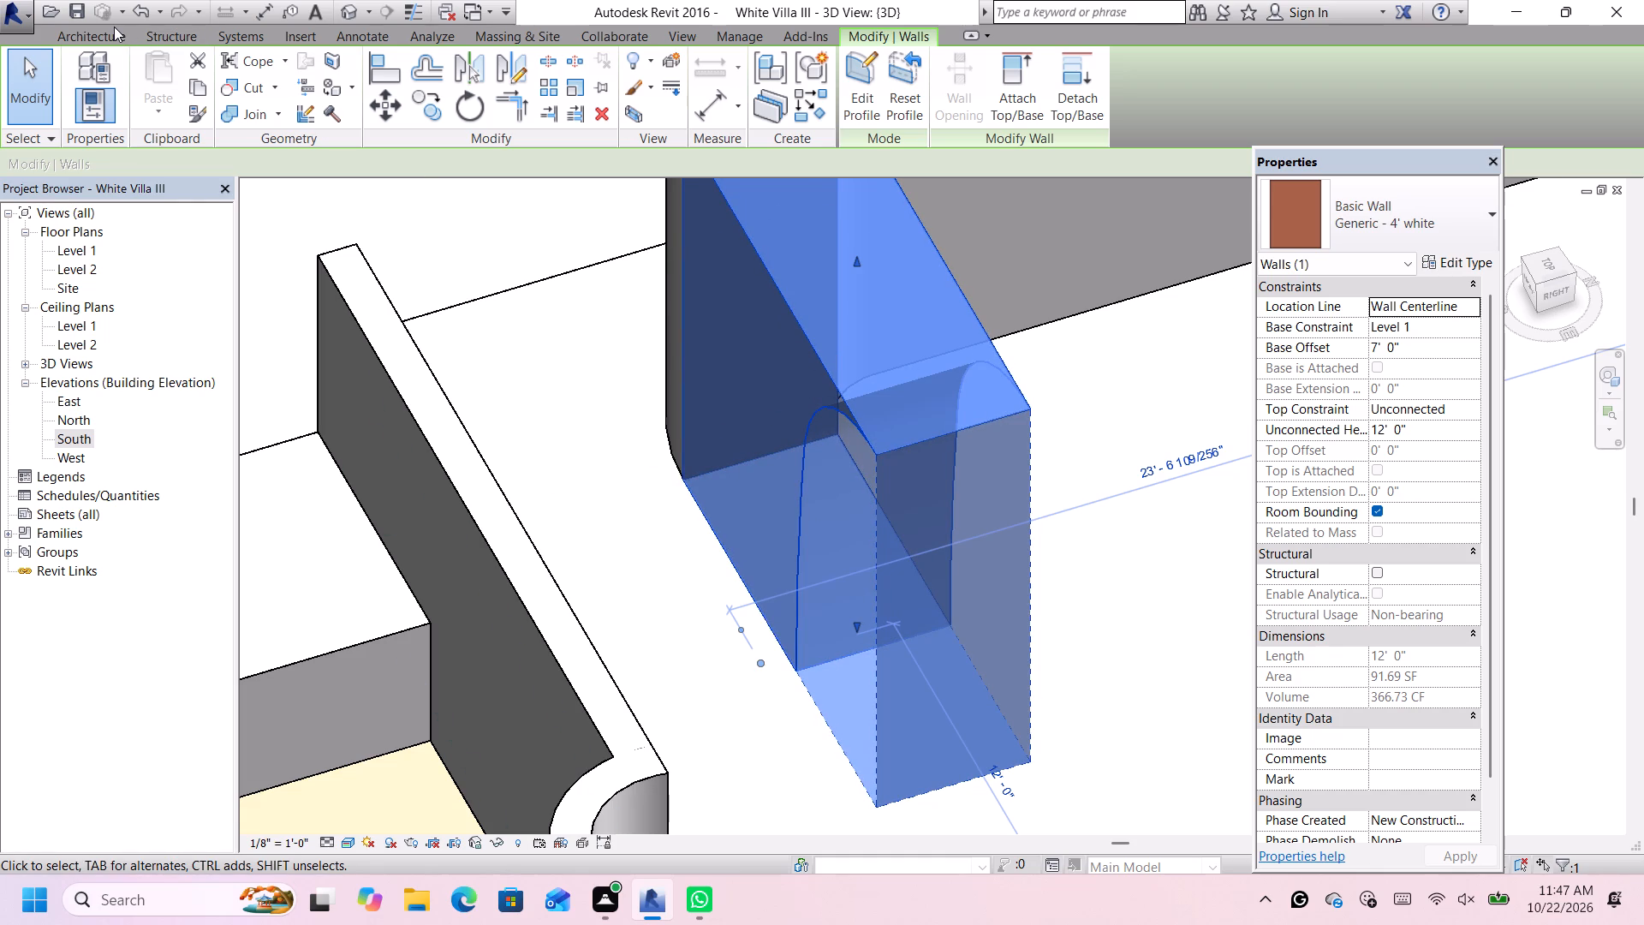
left_click(114, 29)
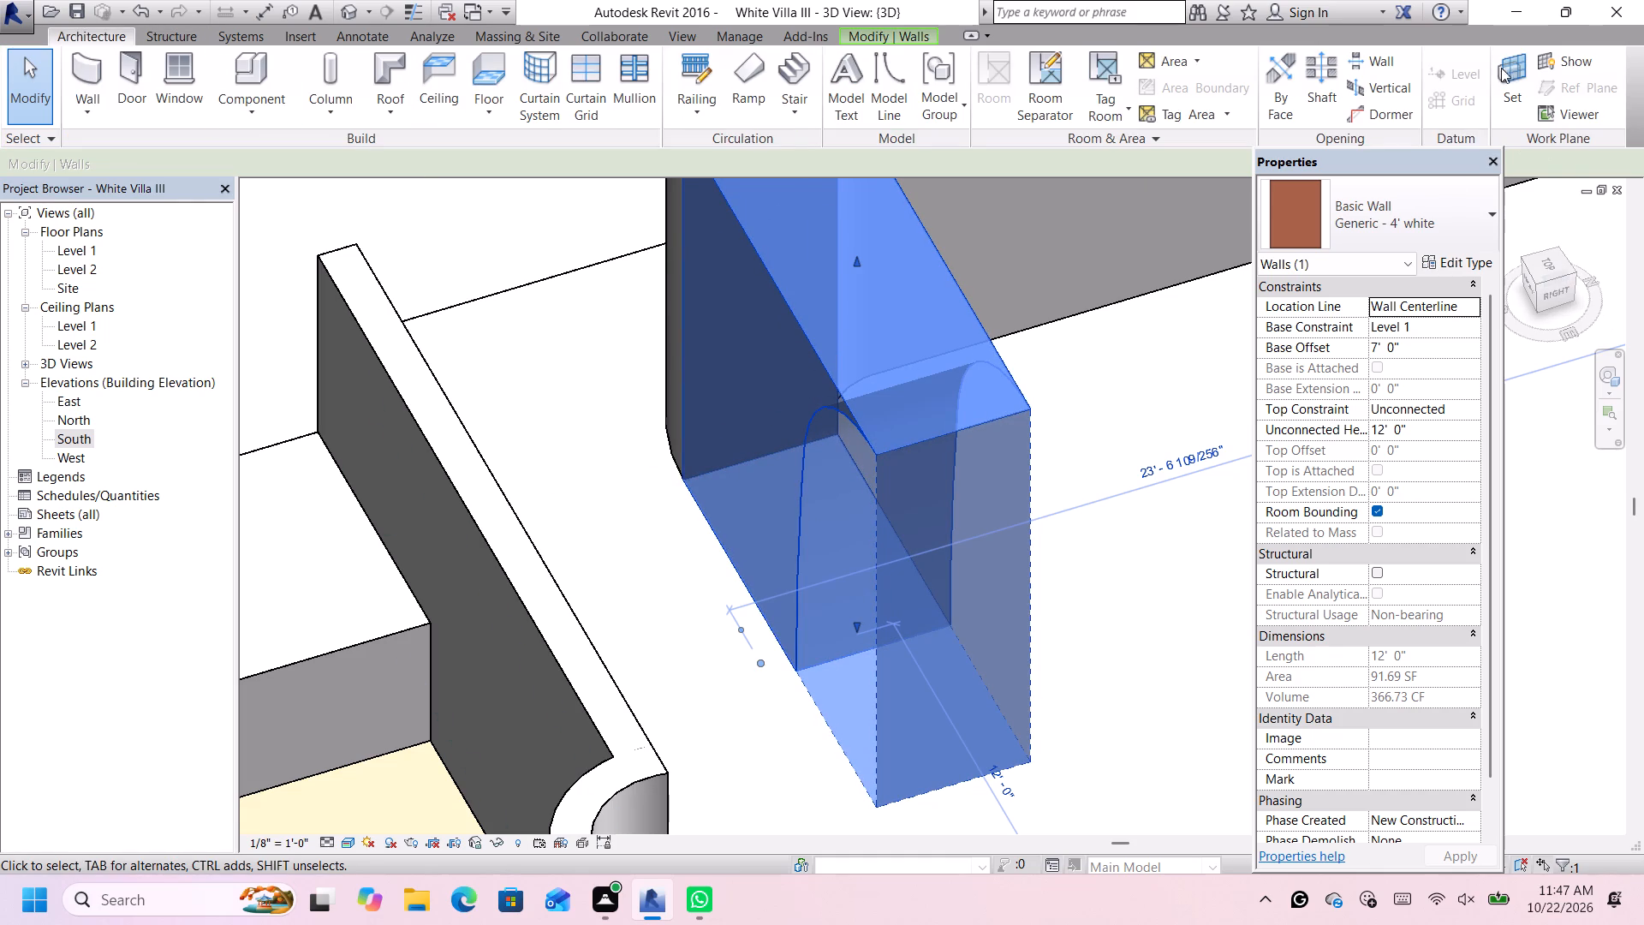
left_click(1512, 63)
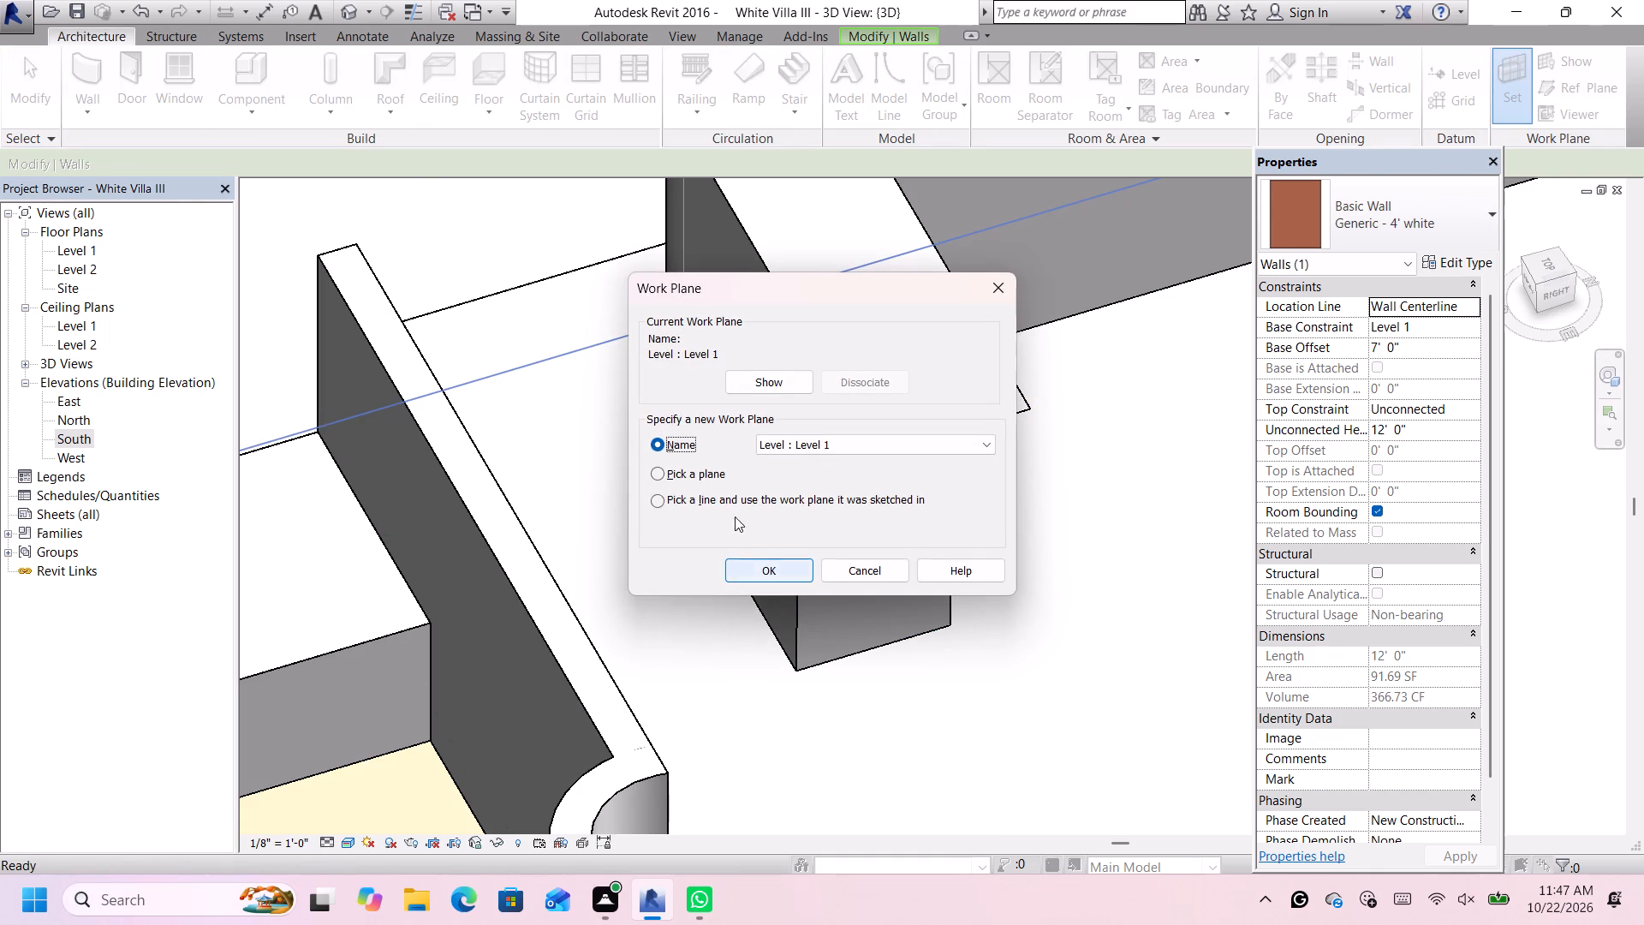
left_click(671, 466)
left_click(772, 564)
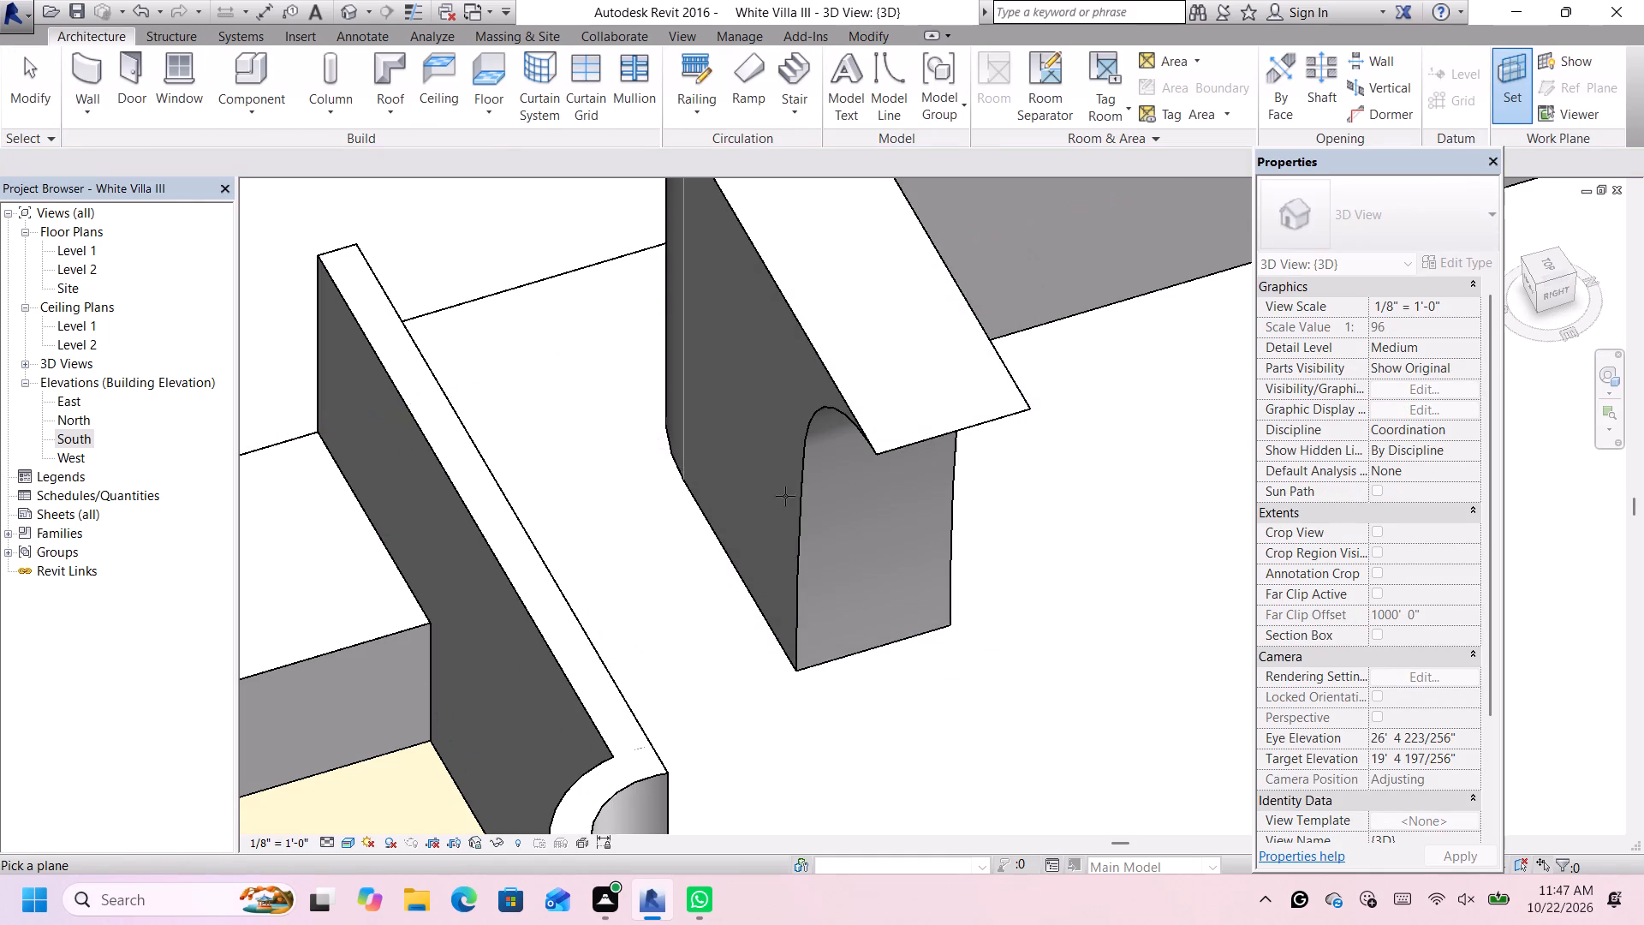
left_click(805, 460)
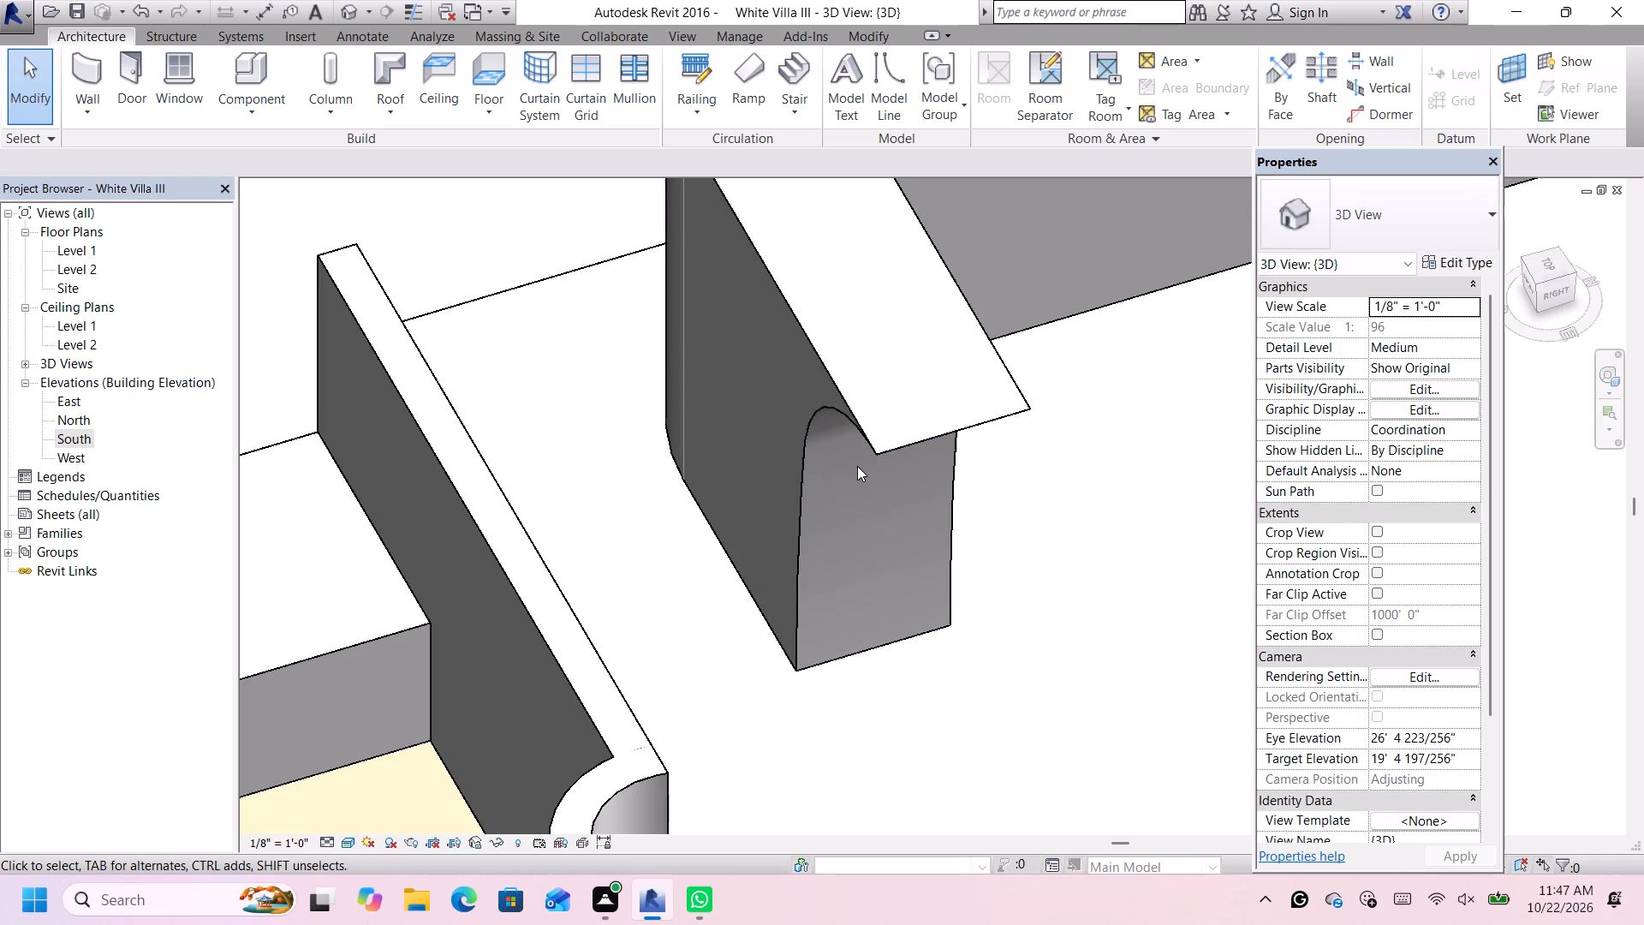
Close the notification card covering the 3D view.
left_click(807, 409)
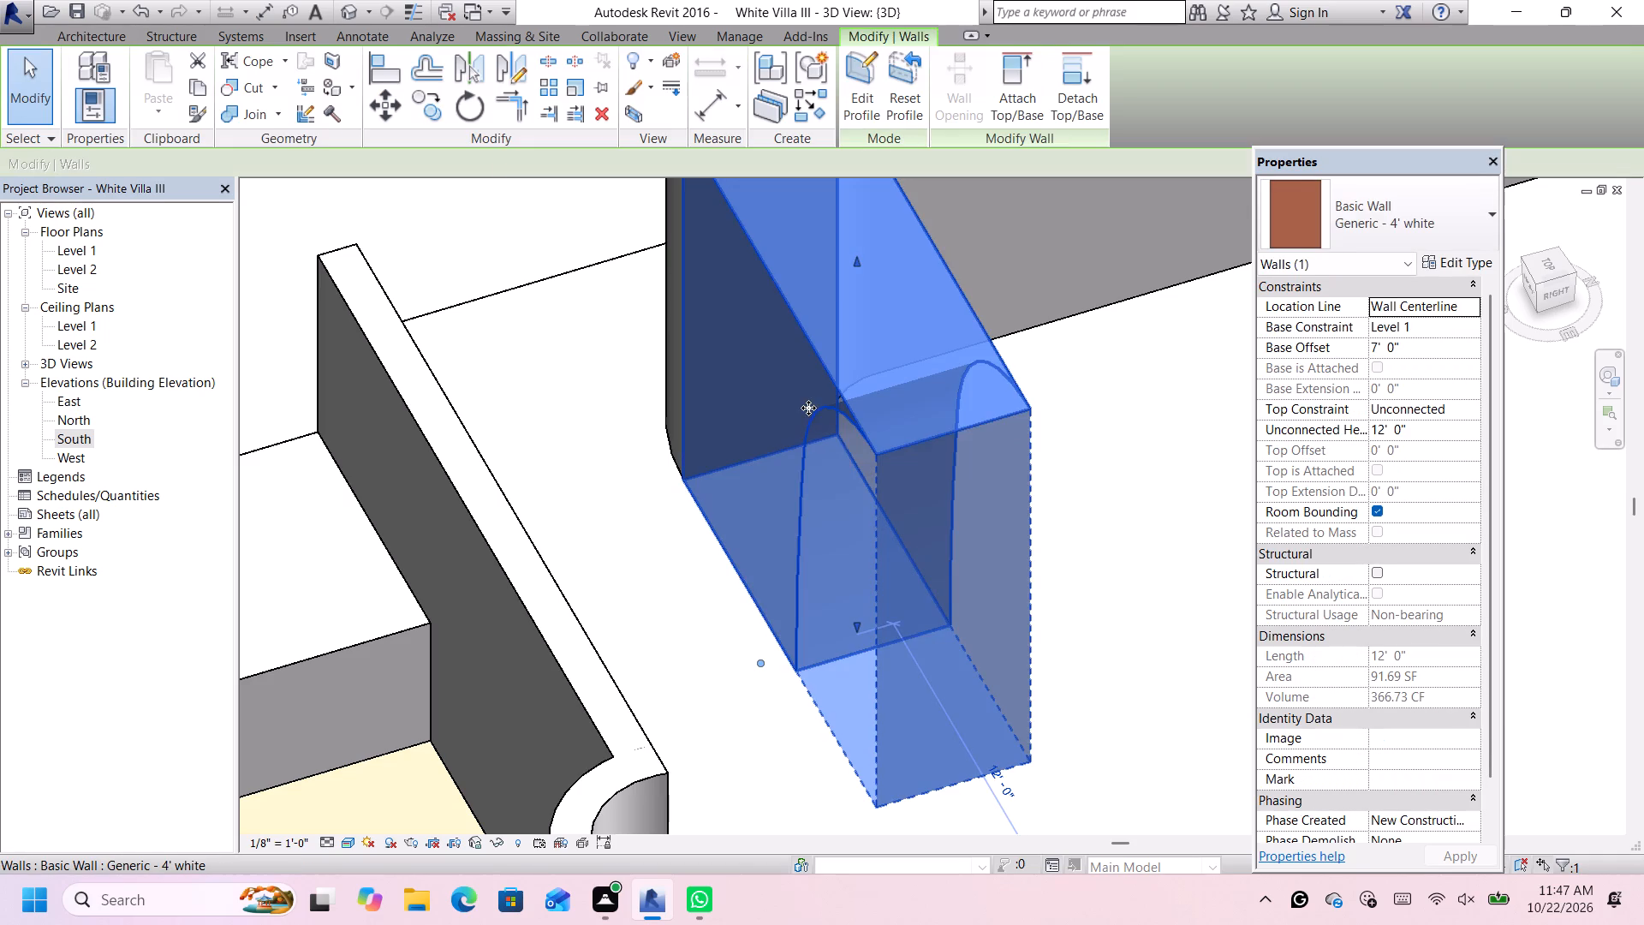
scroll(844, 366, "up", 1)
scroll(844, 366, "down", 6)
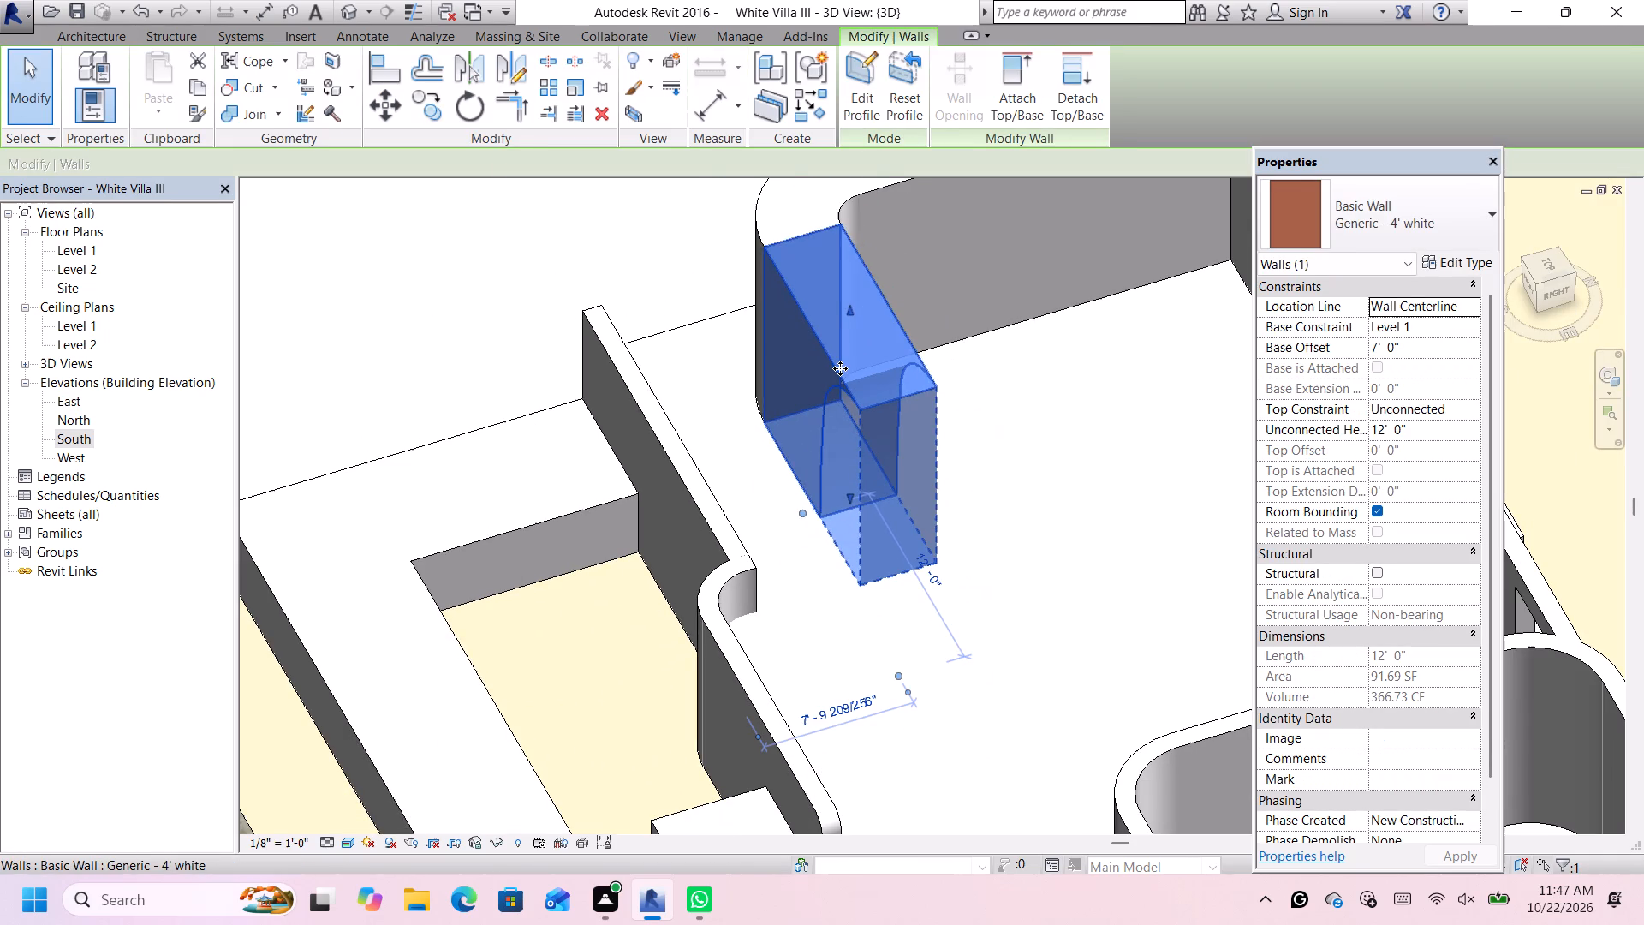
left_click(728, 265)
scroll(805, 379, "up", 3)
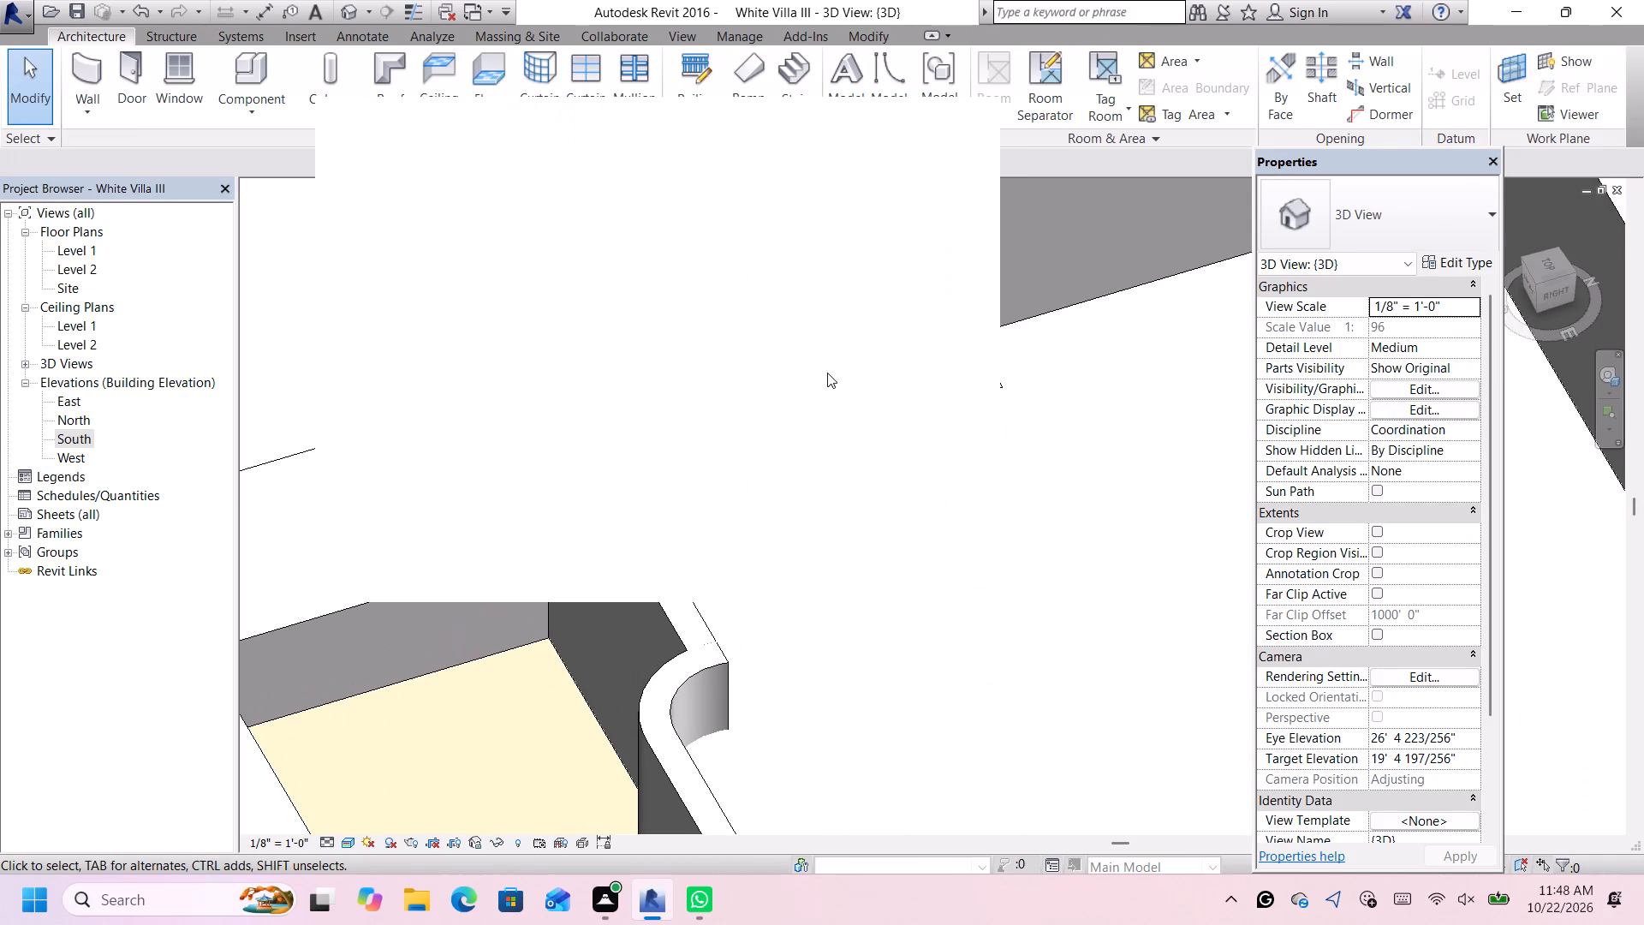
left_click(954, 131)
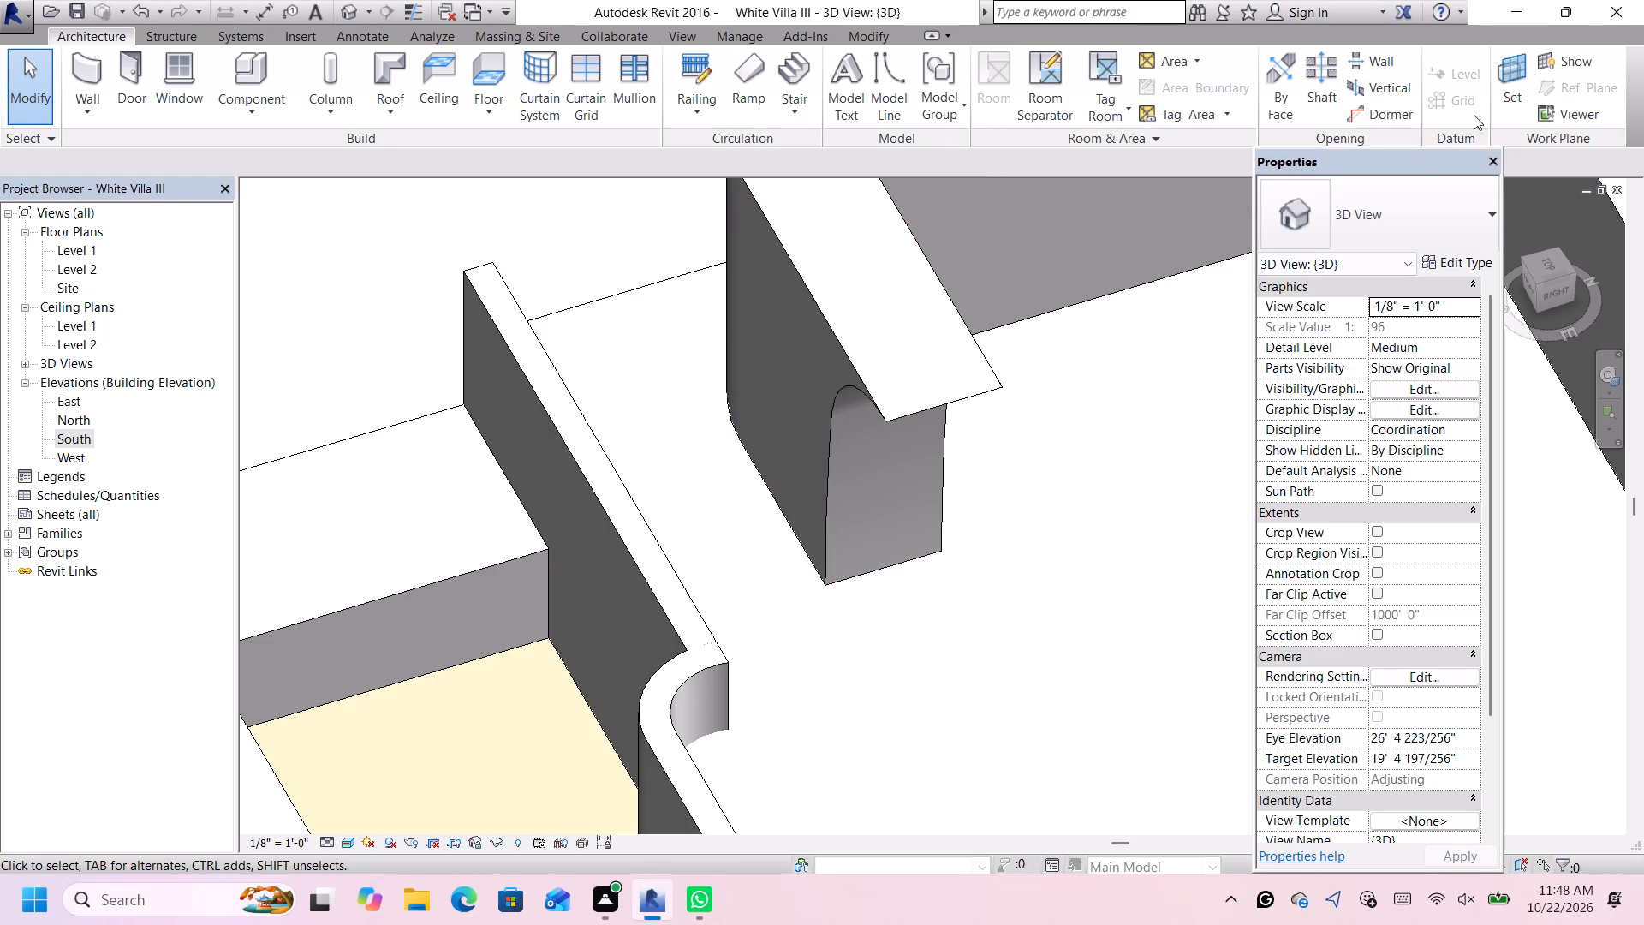
Check the current work plane and keep it on Basic Wall : Generic - 4' white.
left_click(1508, 83)
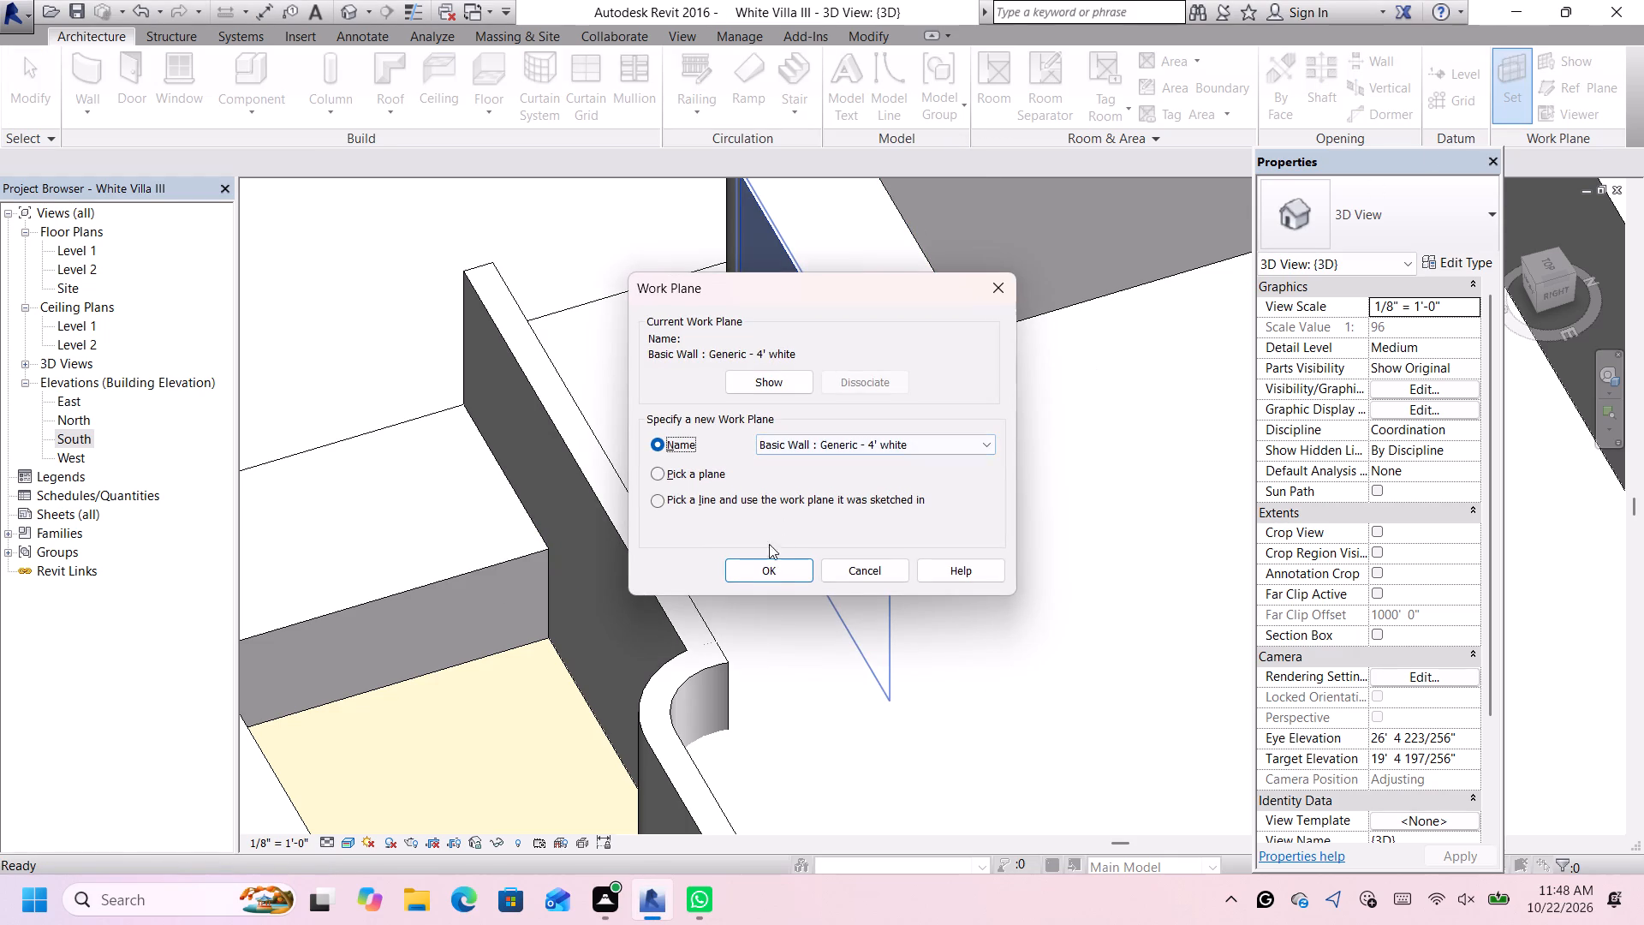
left_click(777, 564)
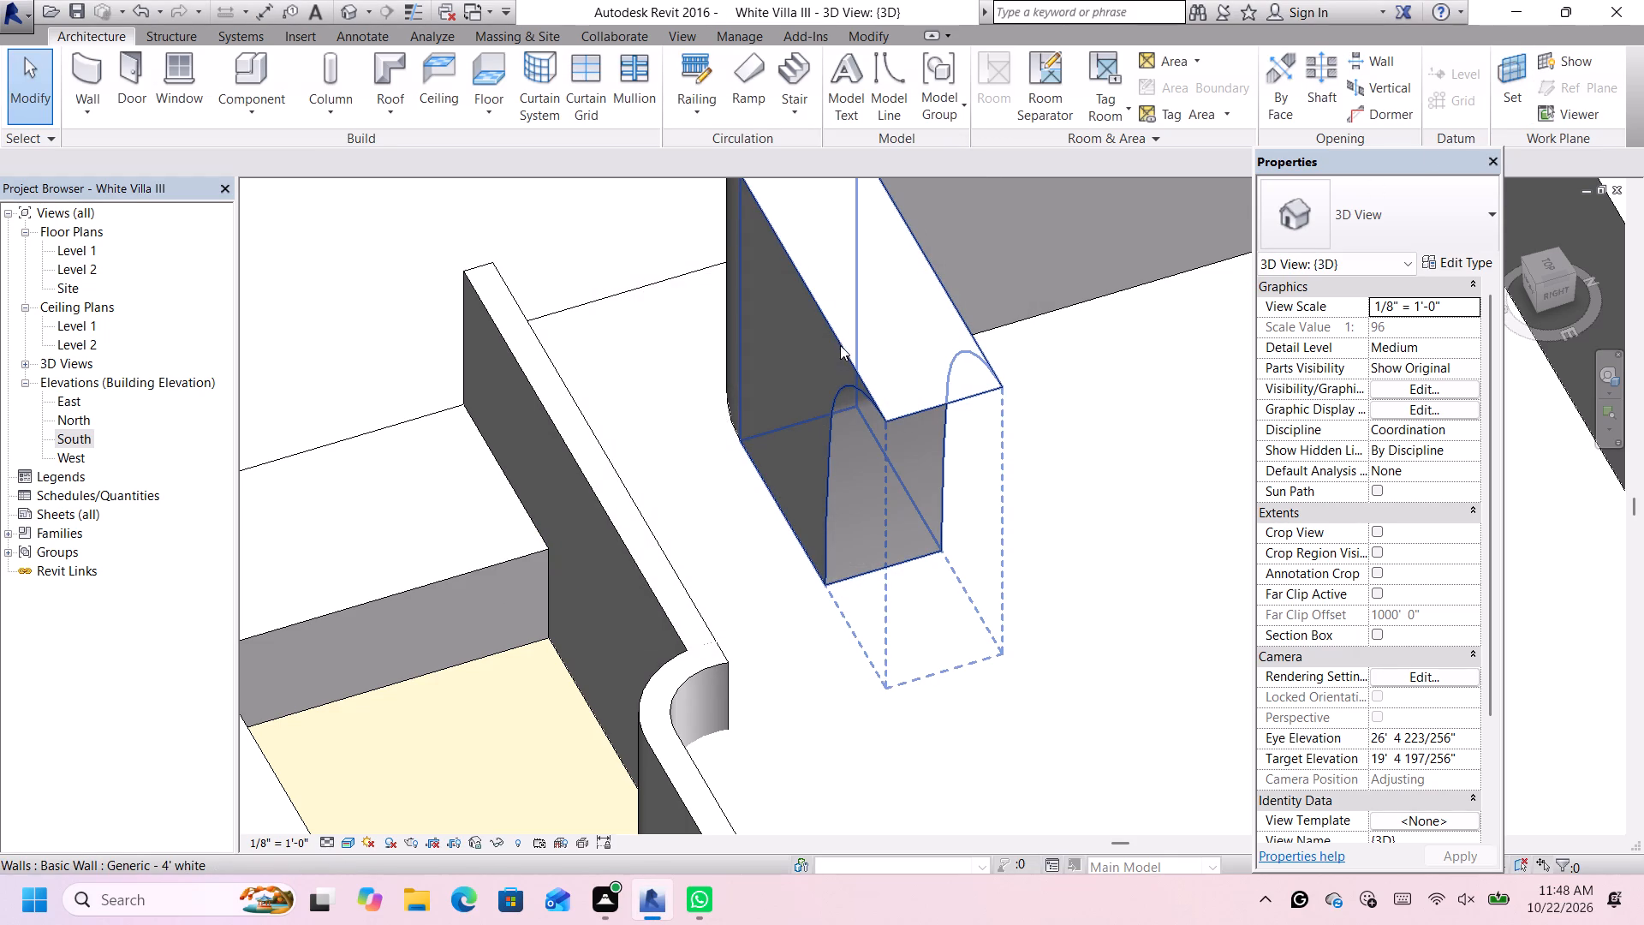
Examine the thick white wall's curved end from the front and above, with its end segment selected.
scroll(826, 323, "up", 2)
middle_click_drag(827, 323, 956, 378)
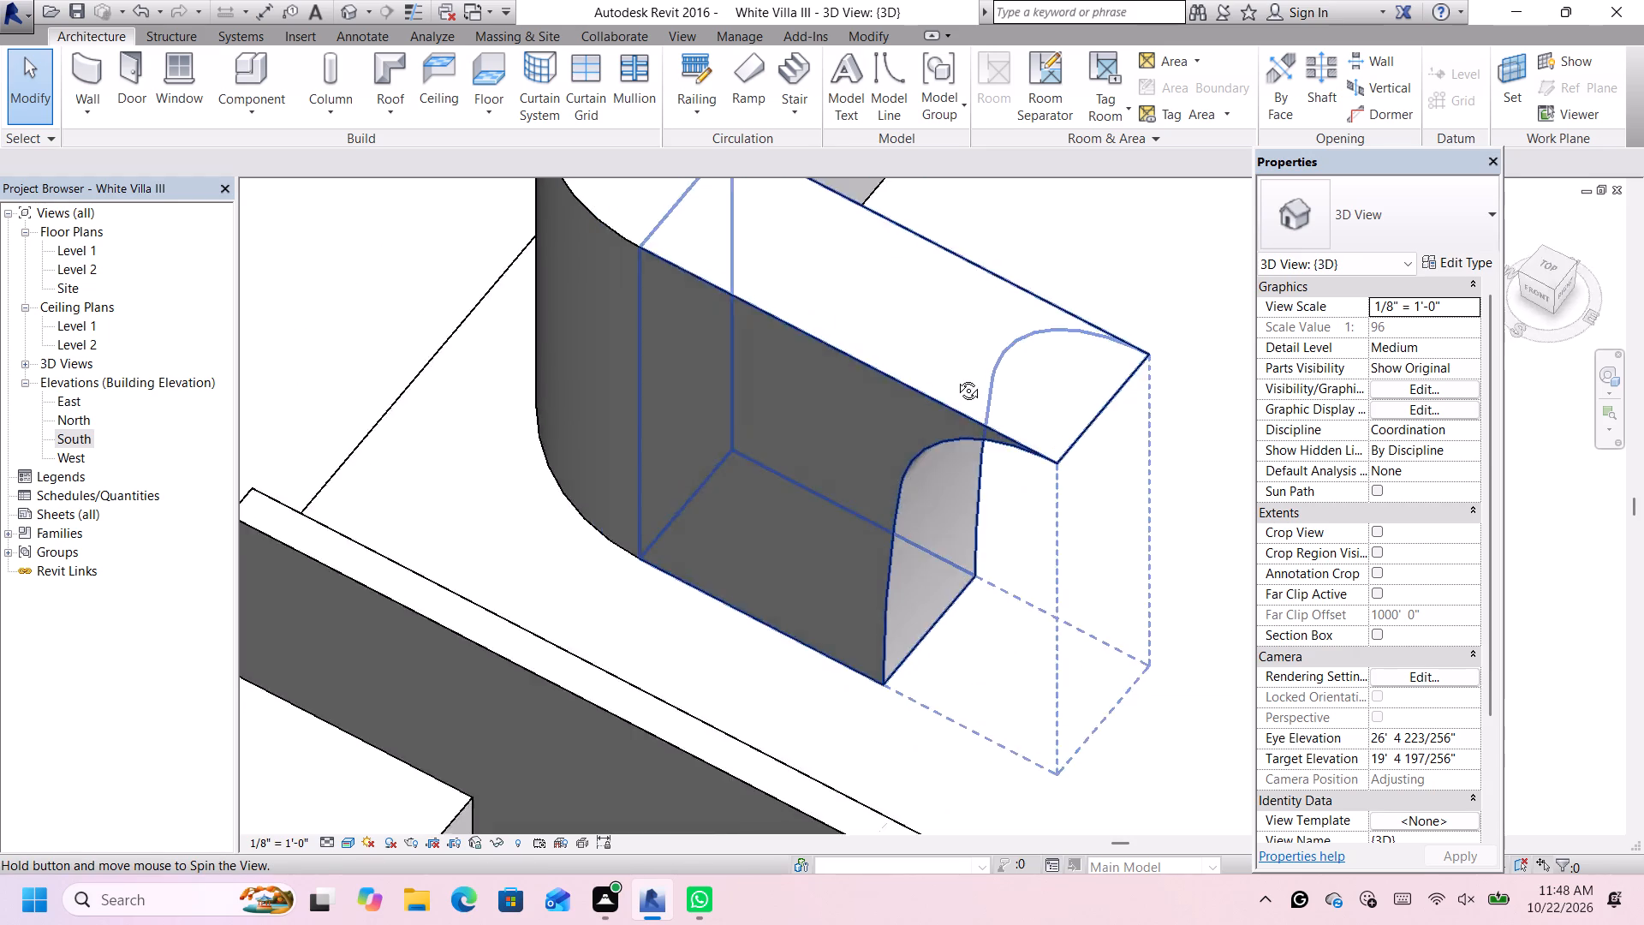
middle_click_drag(956, 378, 1037, 295)
scroll(1008, 336, "up", 2)
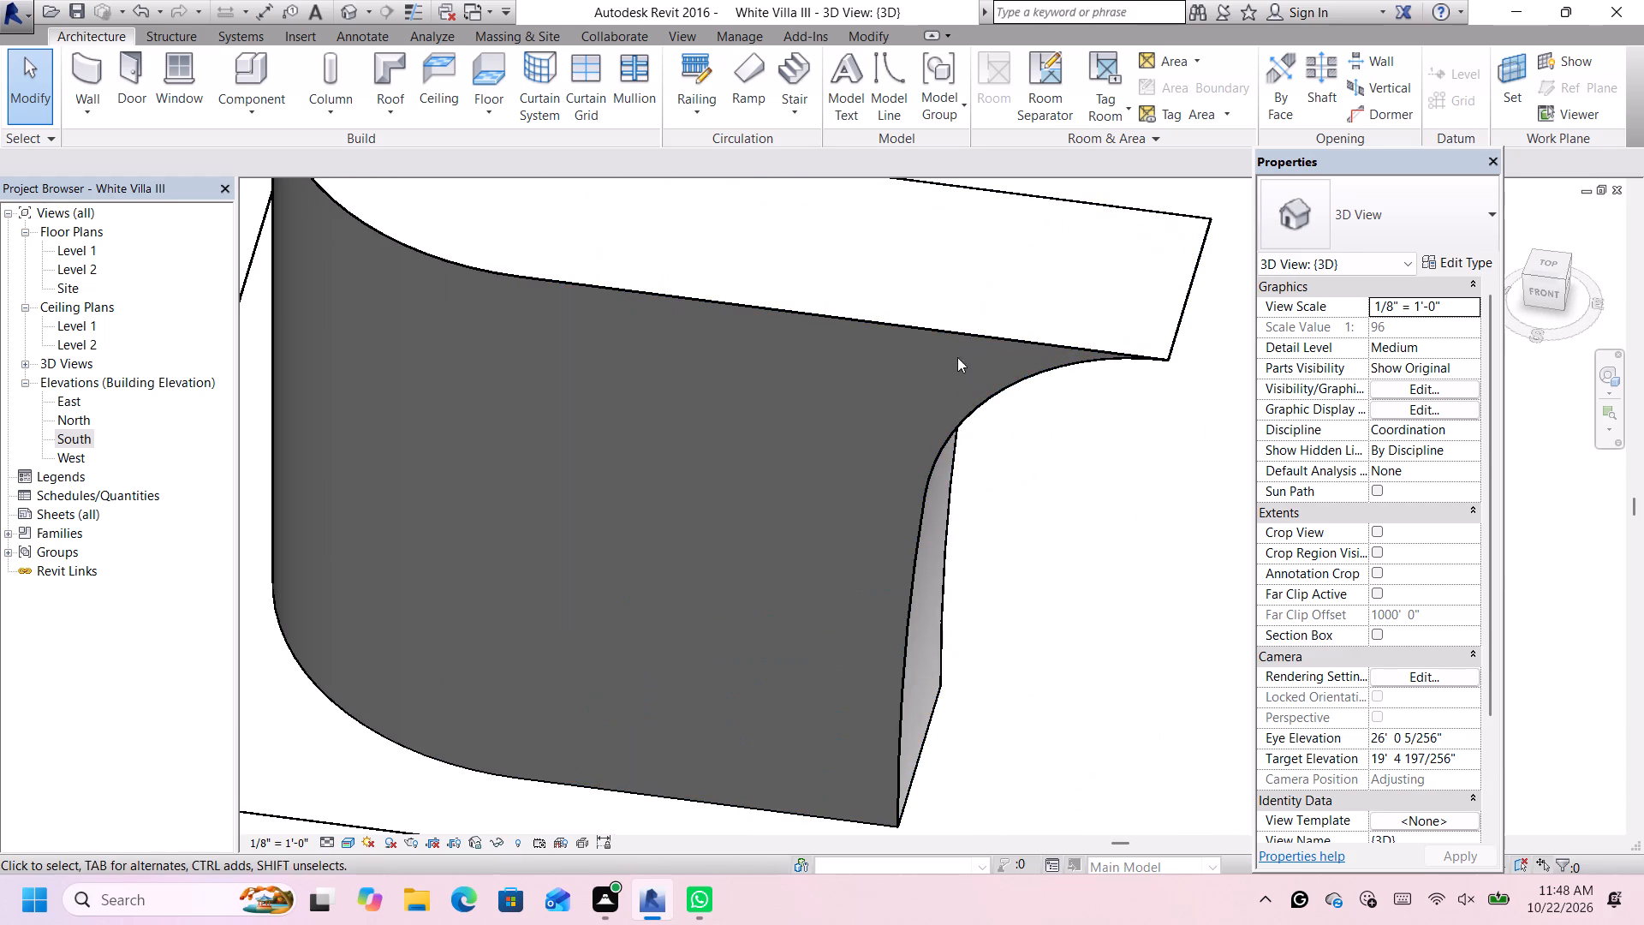
left_click(901, 326)
scroll(901, 327, "down", 6)
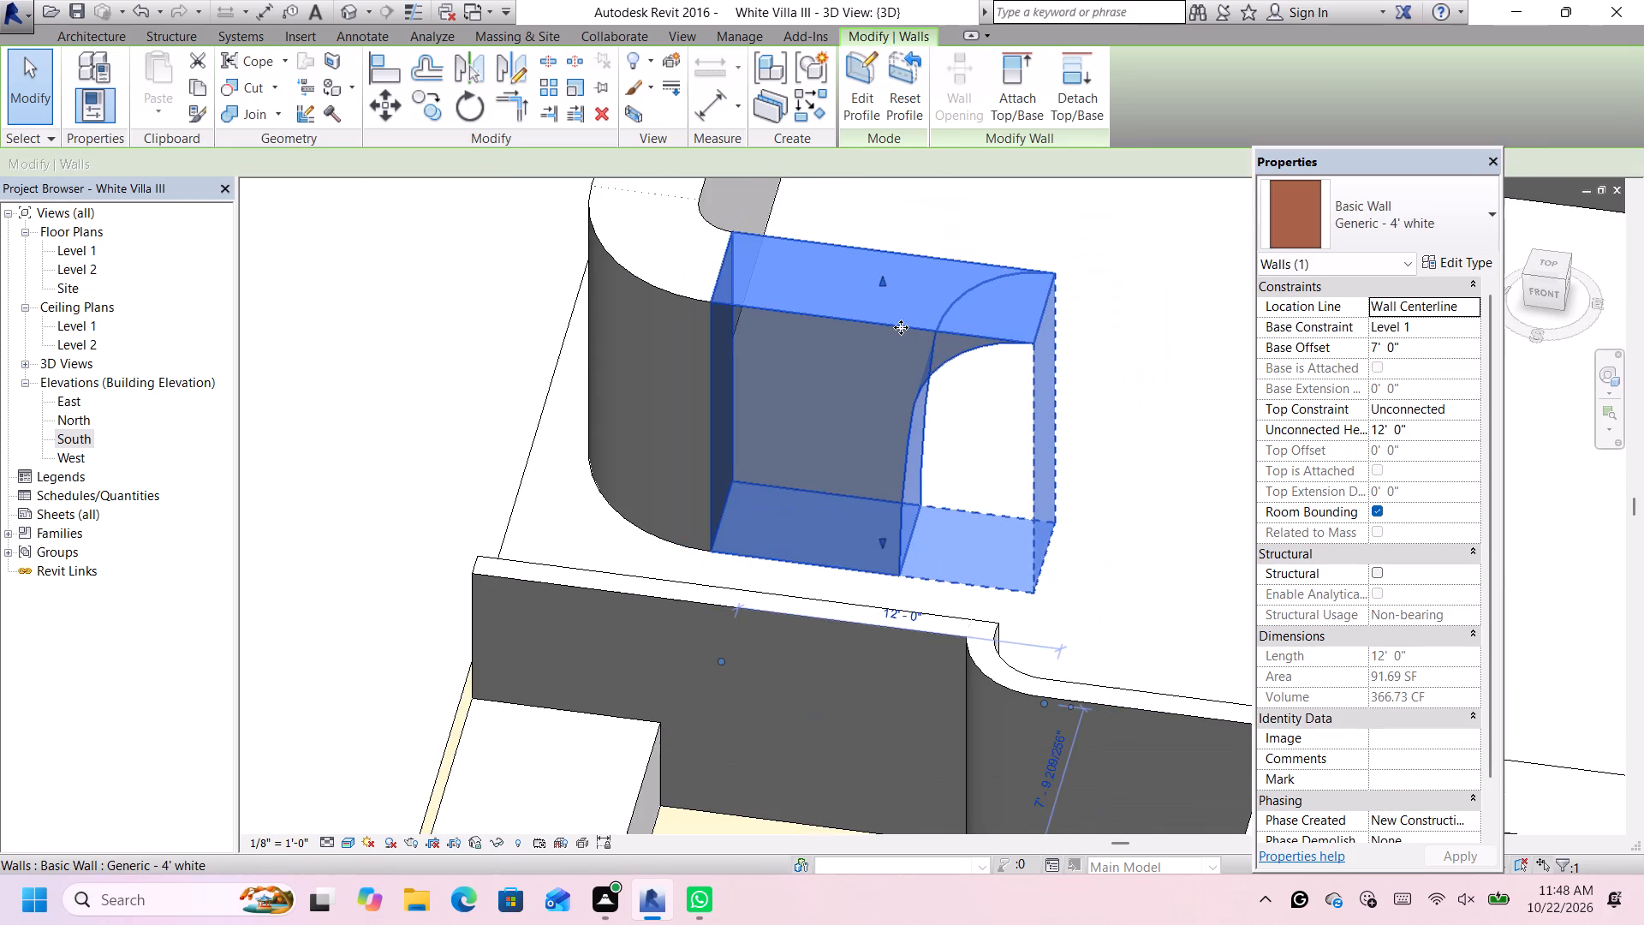
scroll(901, 327, "up", 2)
middle_click_drag(901, 327, 899, 329)
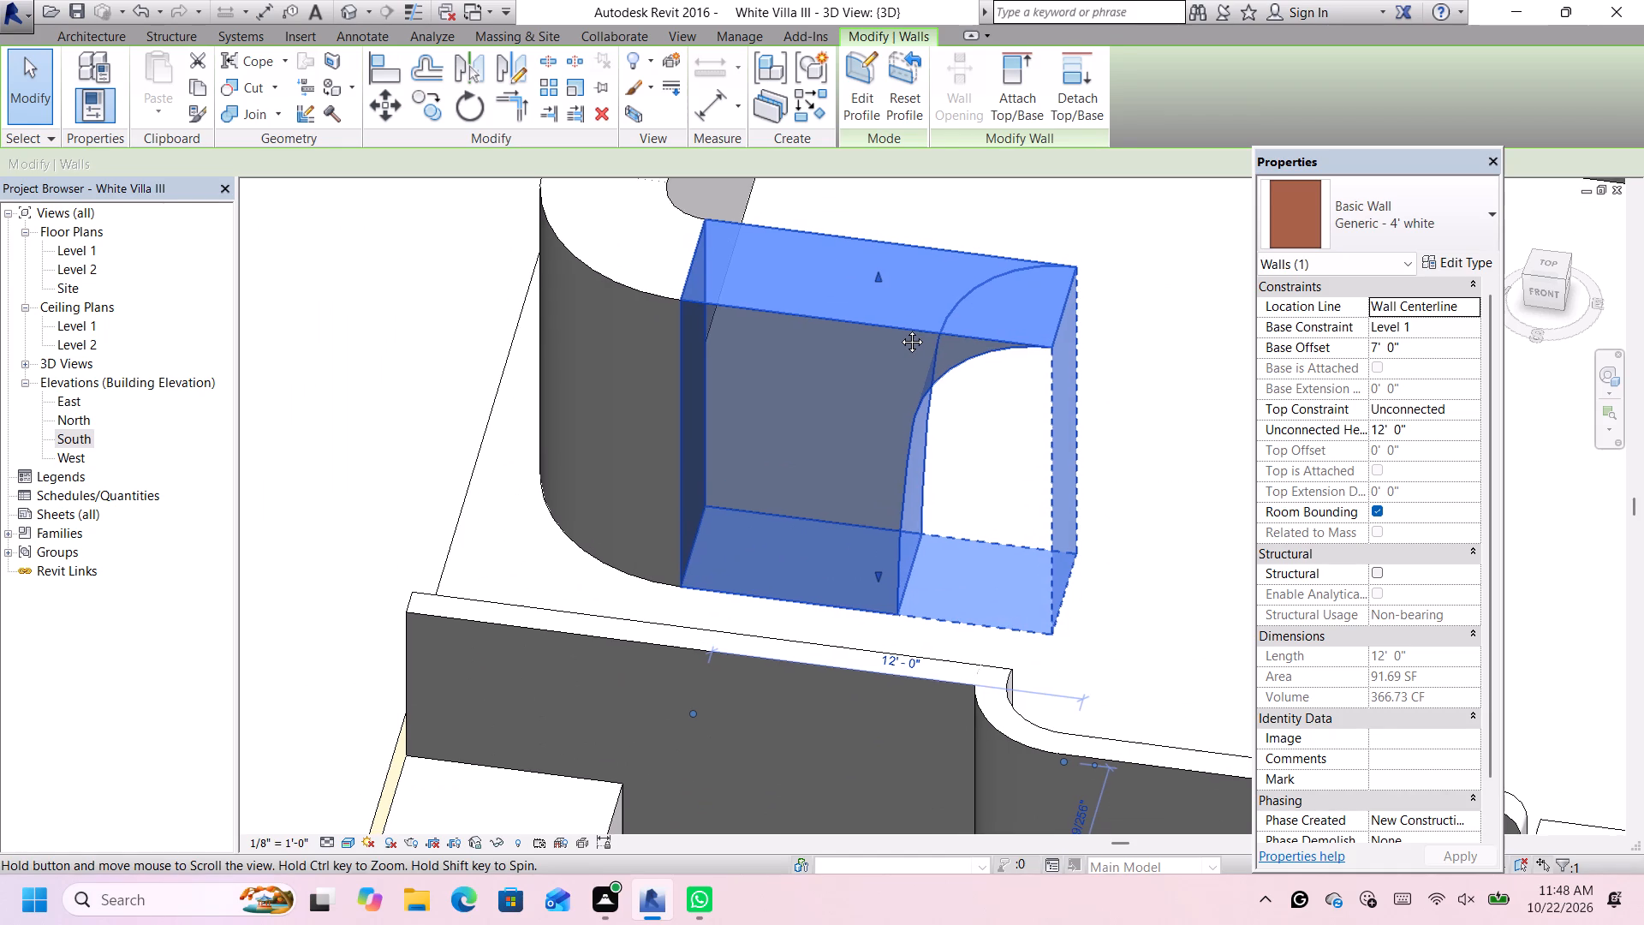
middle_click_drag(899, 329, 814, 429)
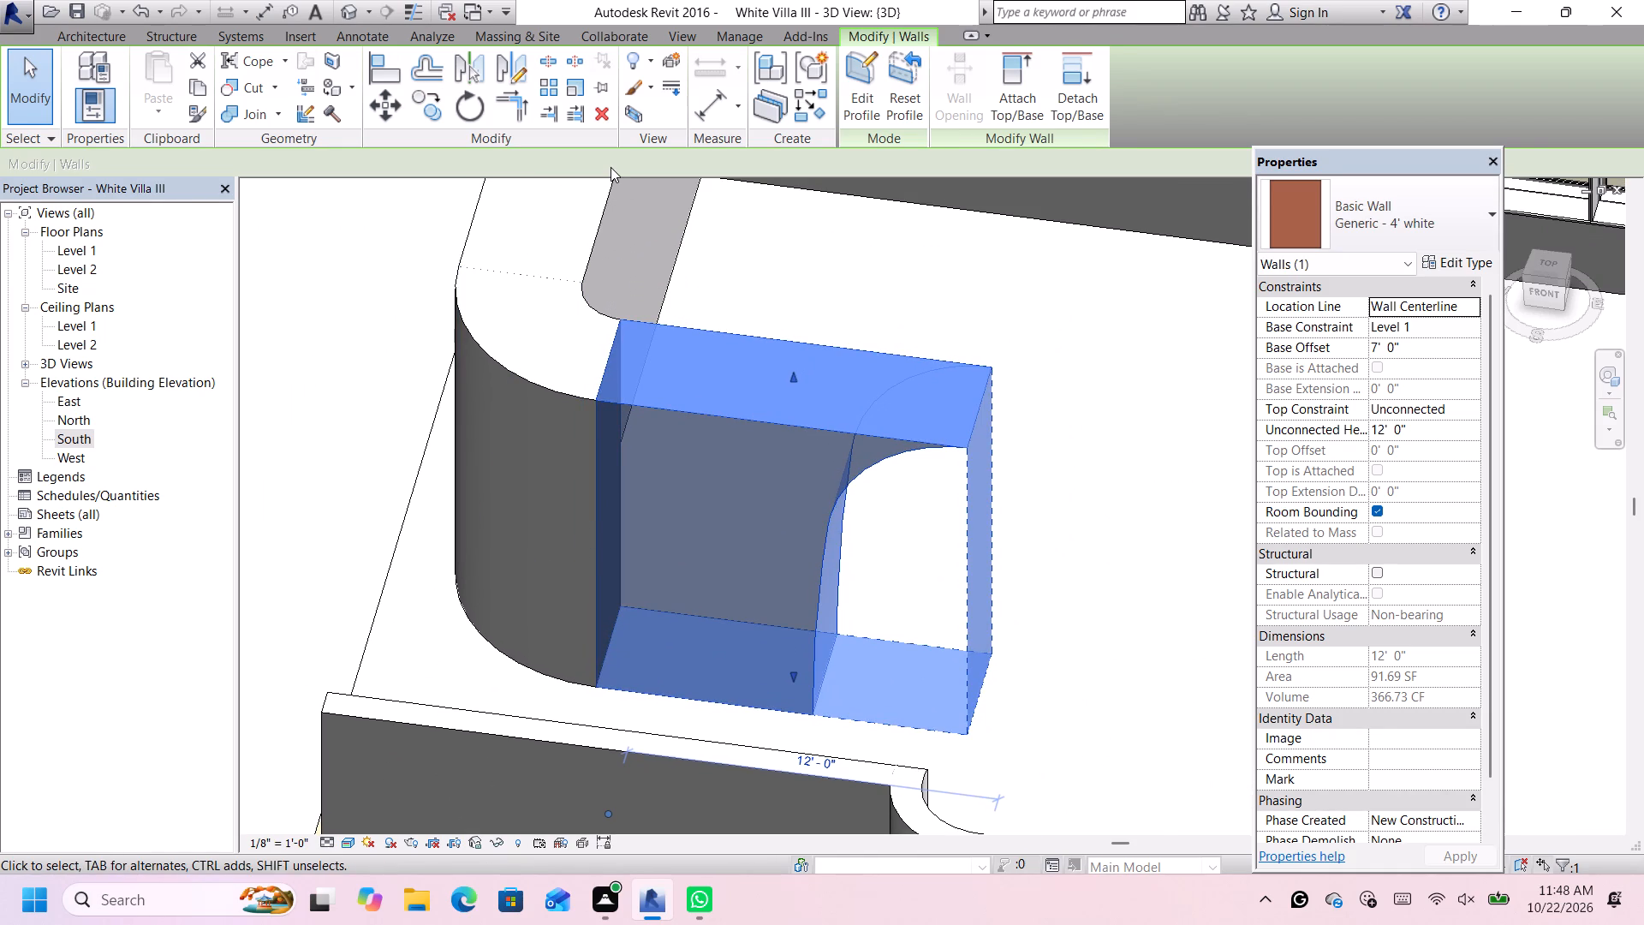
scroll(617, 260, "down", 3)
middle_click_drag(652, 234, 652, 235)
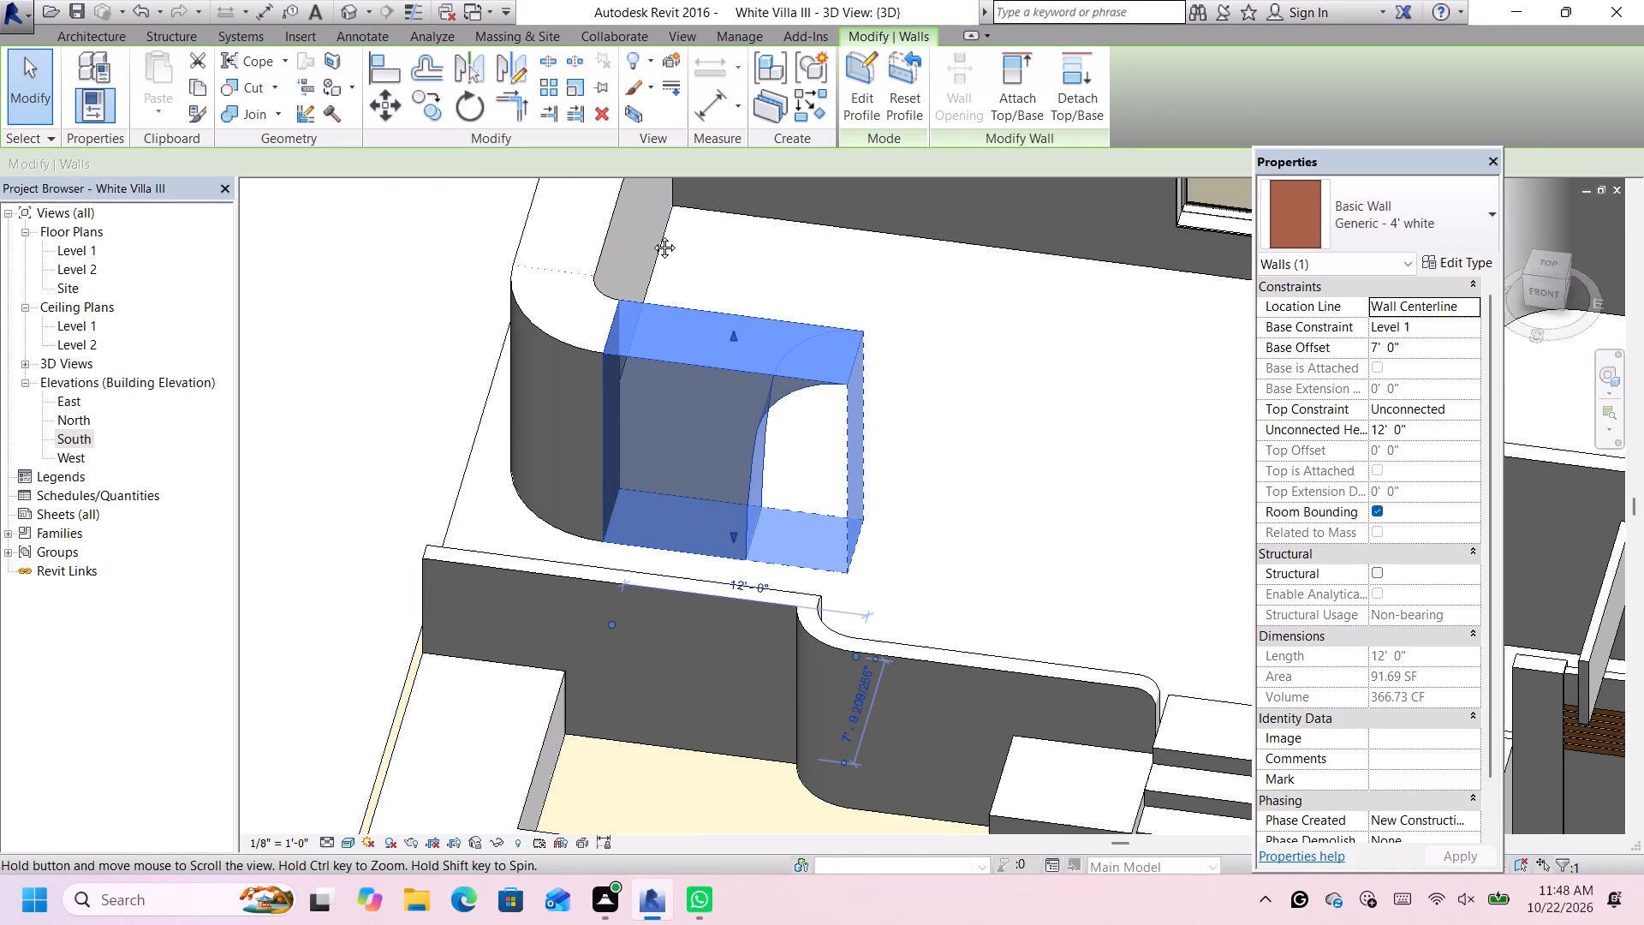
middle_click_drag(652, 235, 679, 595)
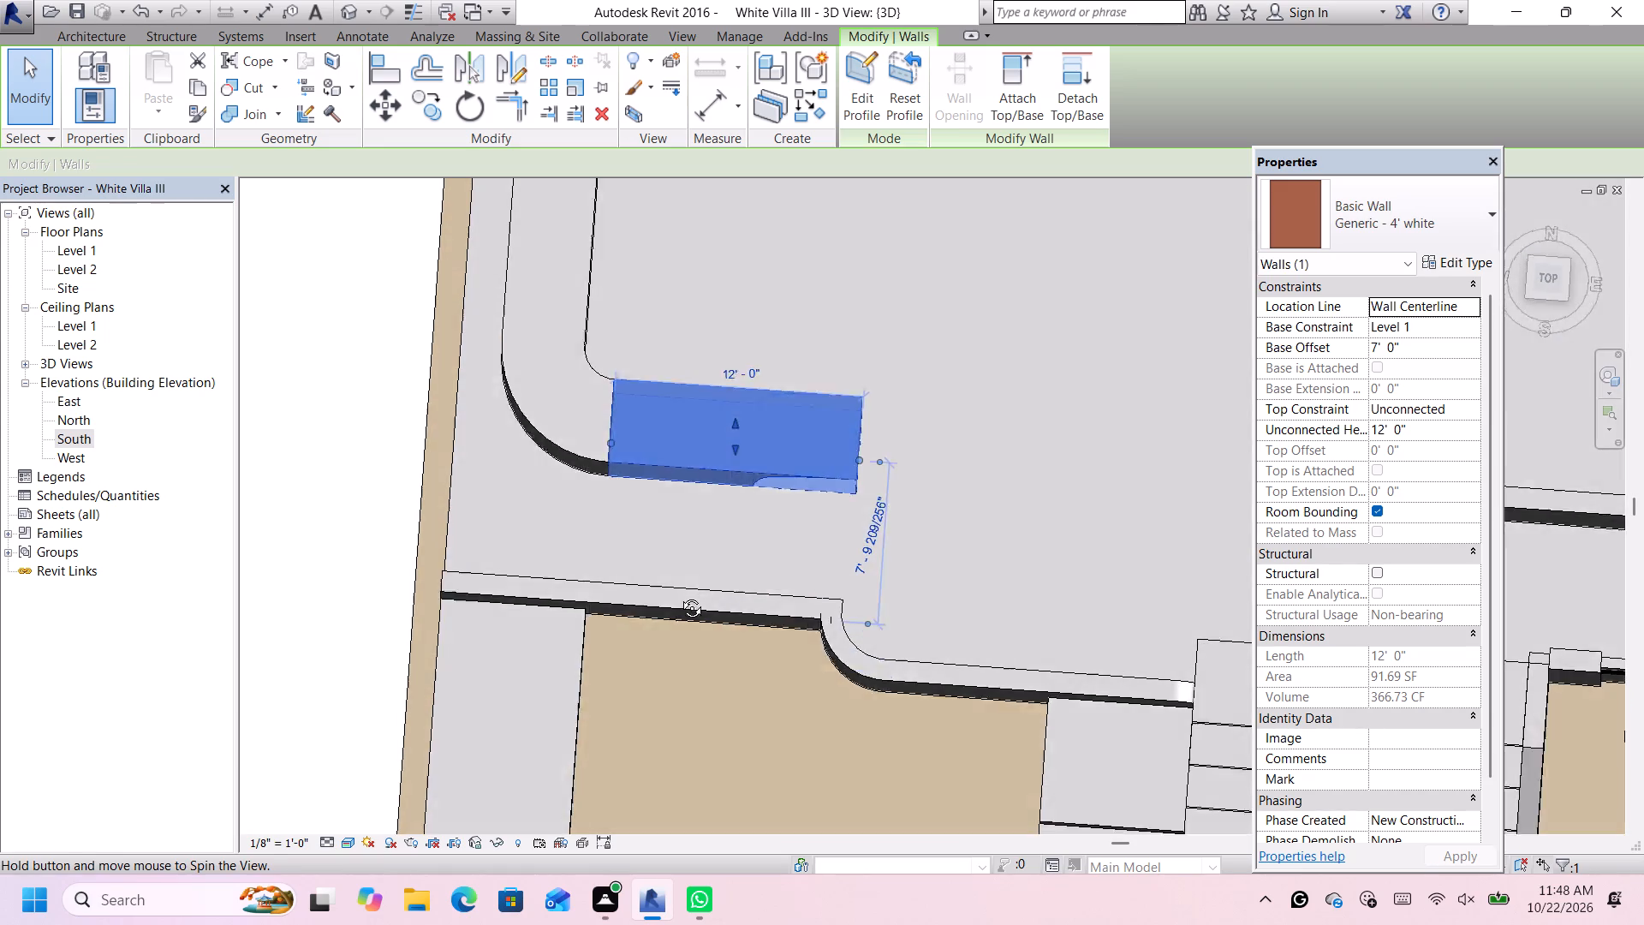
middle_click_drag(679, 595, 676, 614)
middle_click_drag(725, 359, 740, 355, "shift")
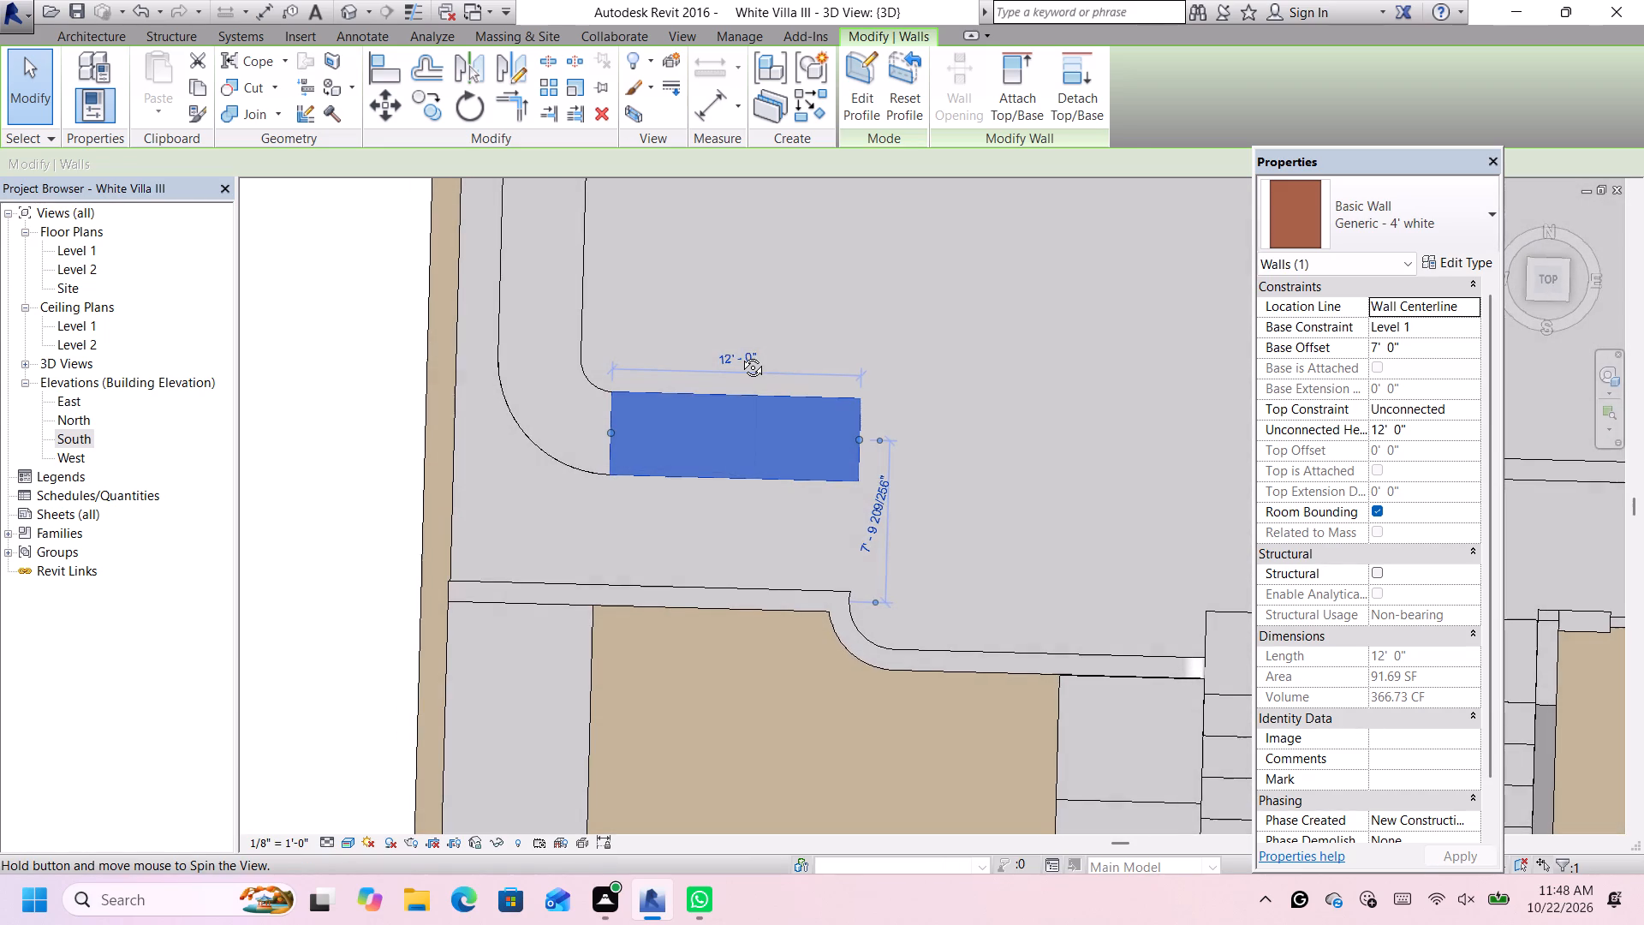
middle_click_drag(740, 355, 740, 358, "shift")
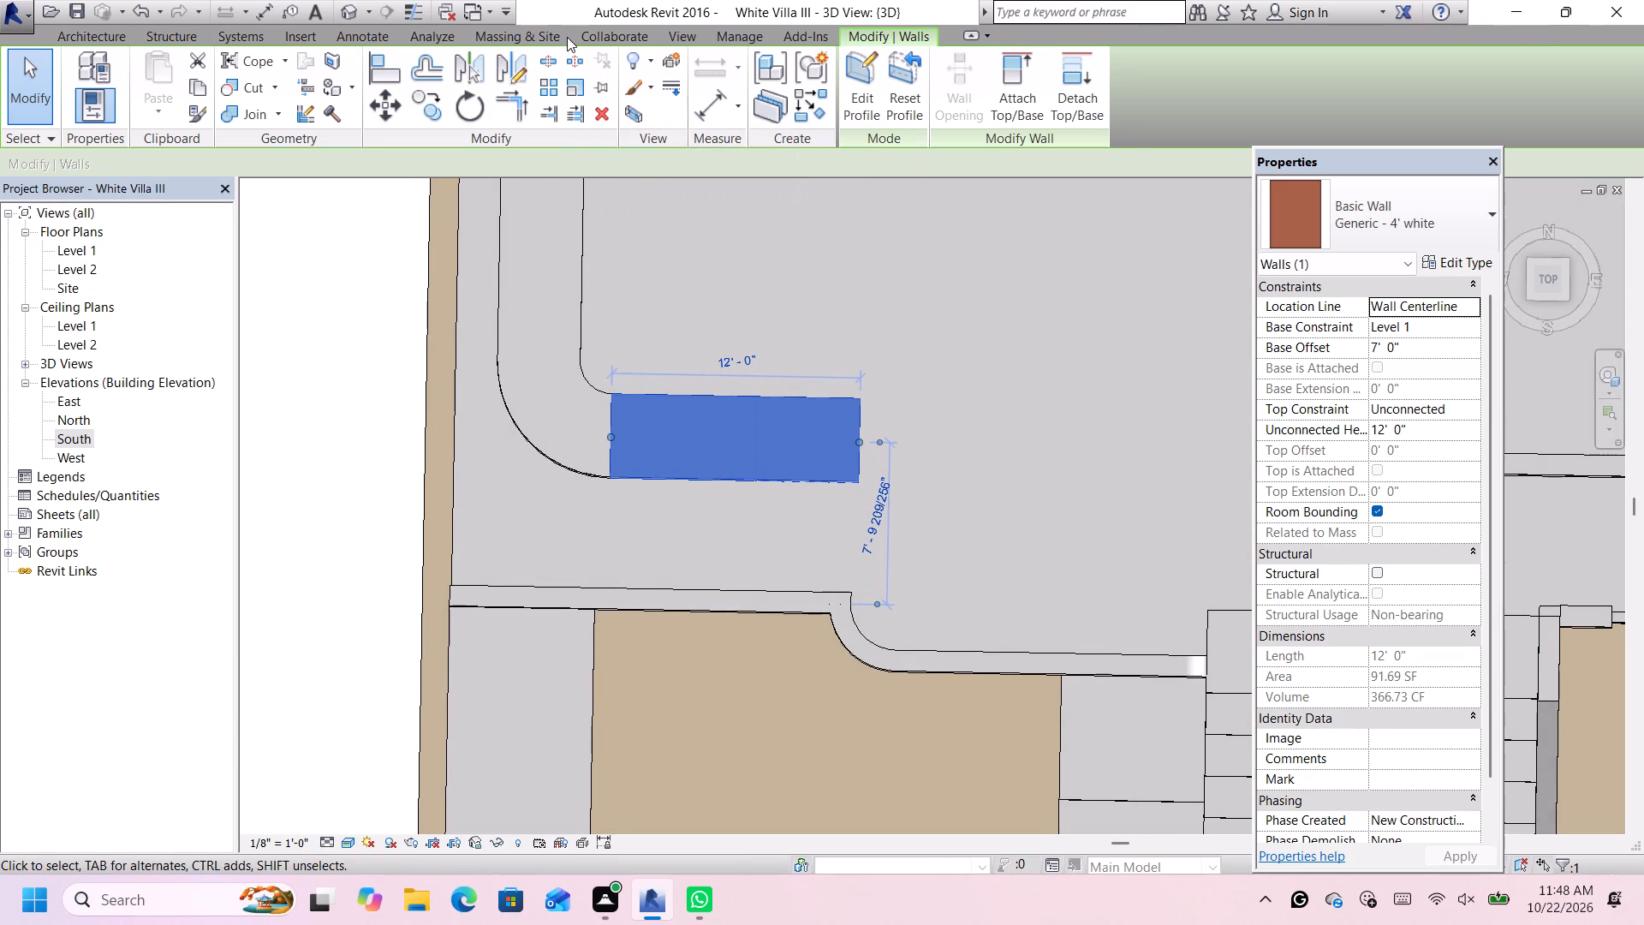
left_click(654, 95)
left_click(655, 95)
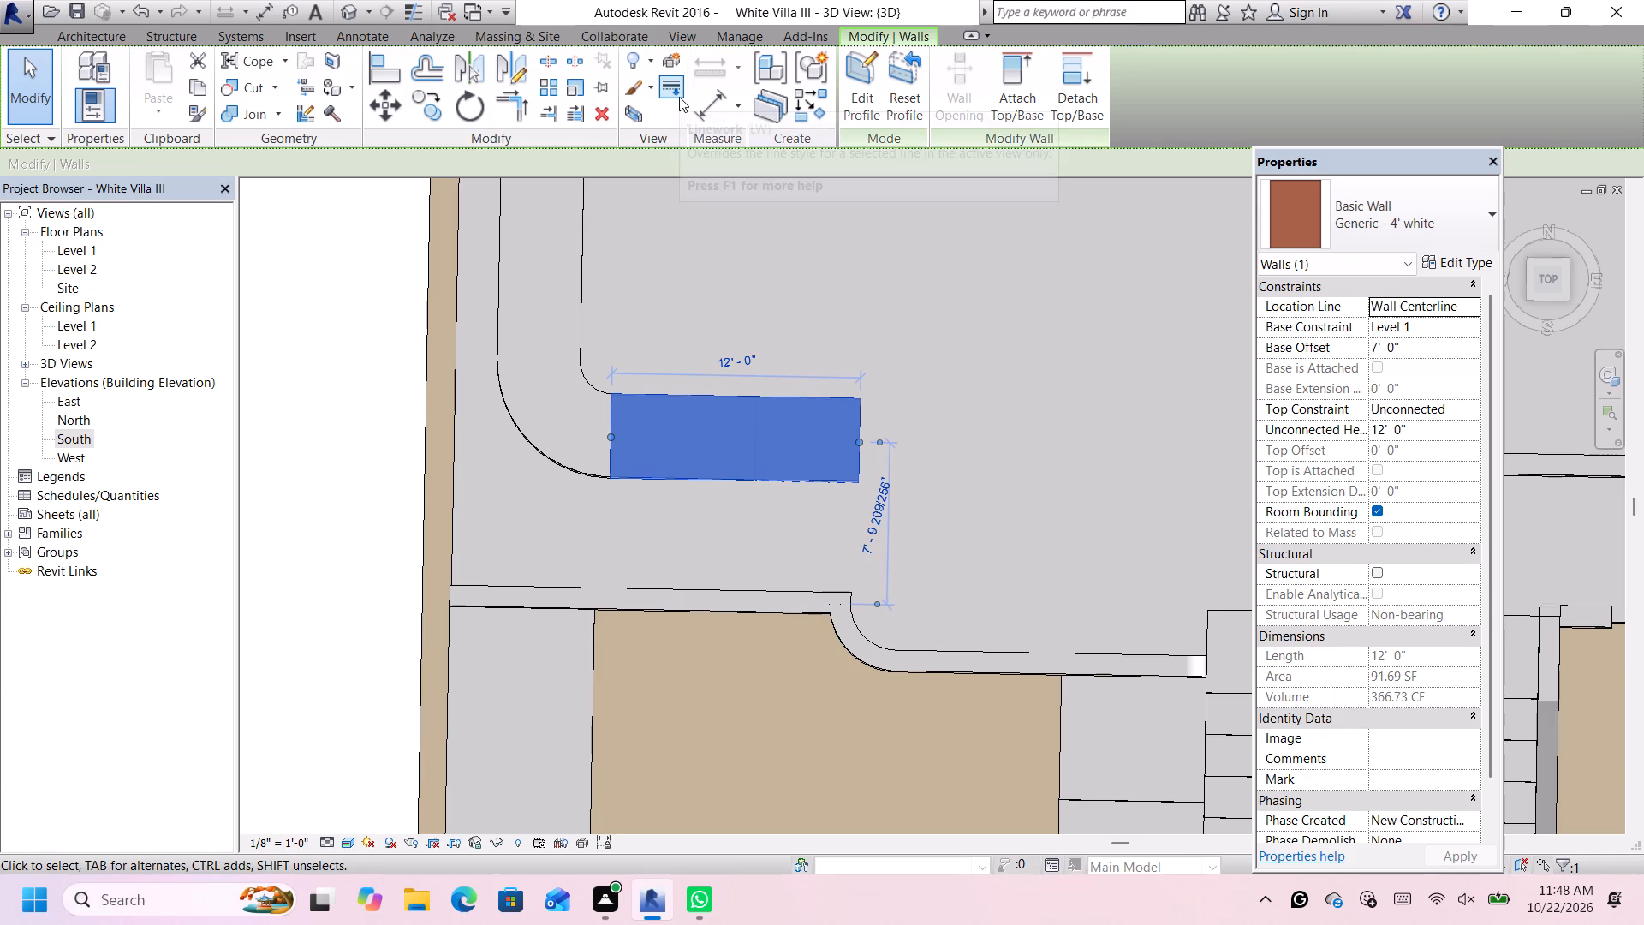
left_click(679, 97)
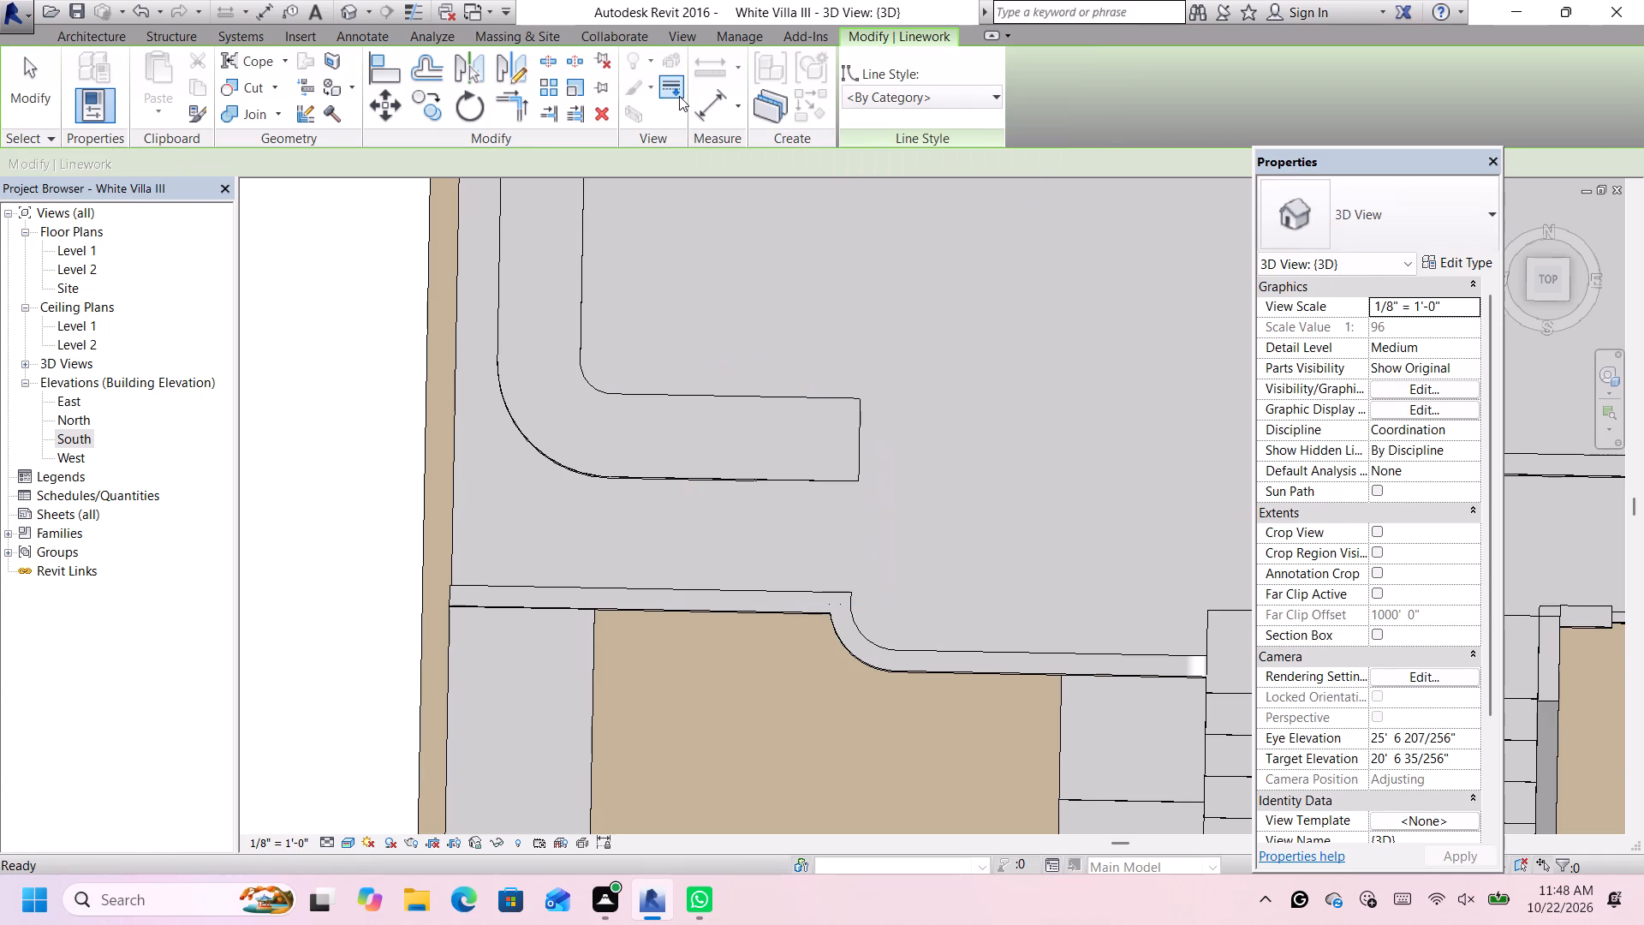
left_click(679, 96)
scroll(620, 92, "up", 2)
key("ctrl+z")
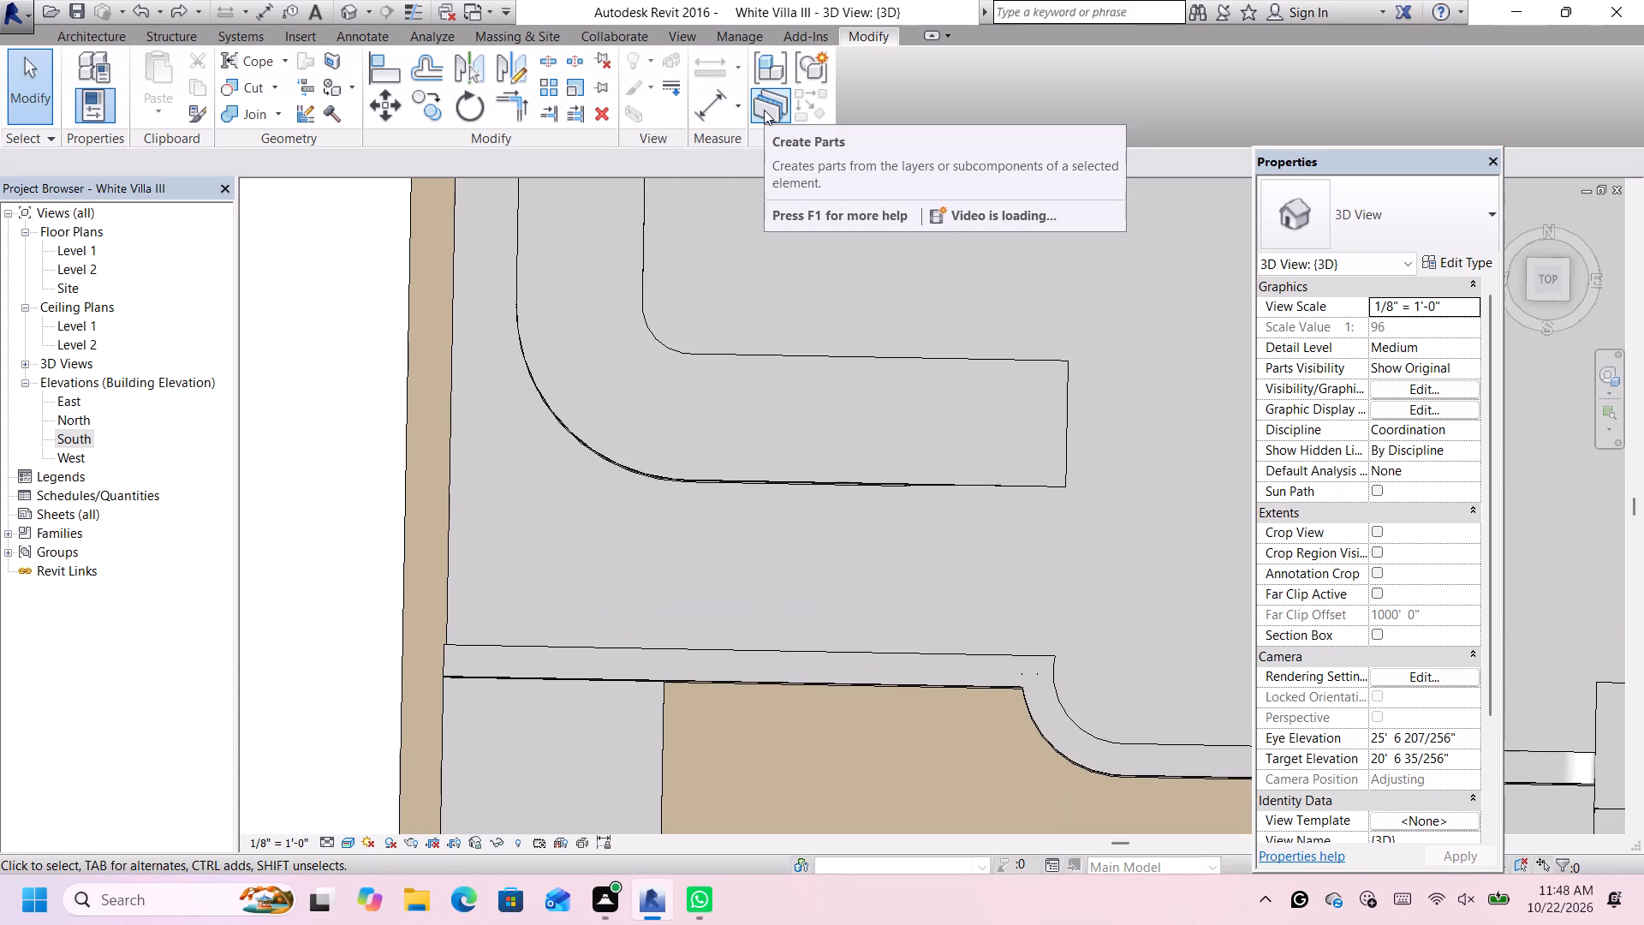
Create parts from the straight end segment of the thick white wall.
left_click(764, 110)
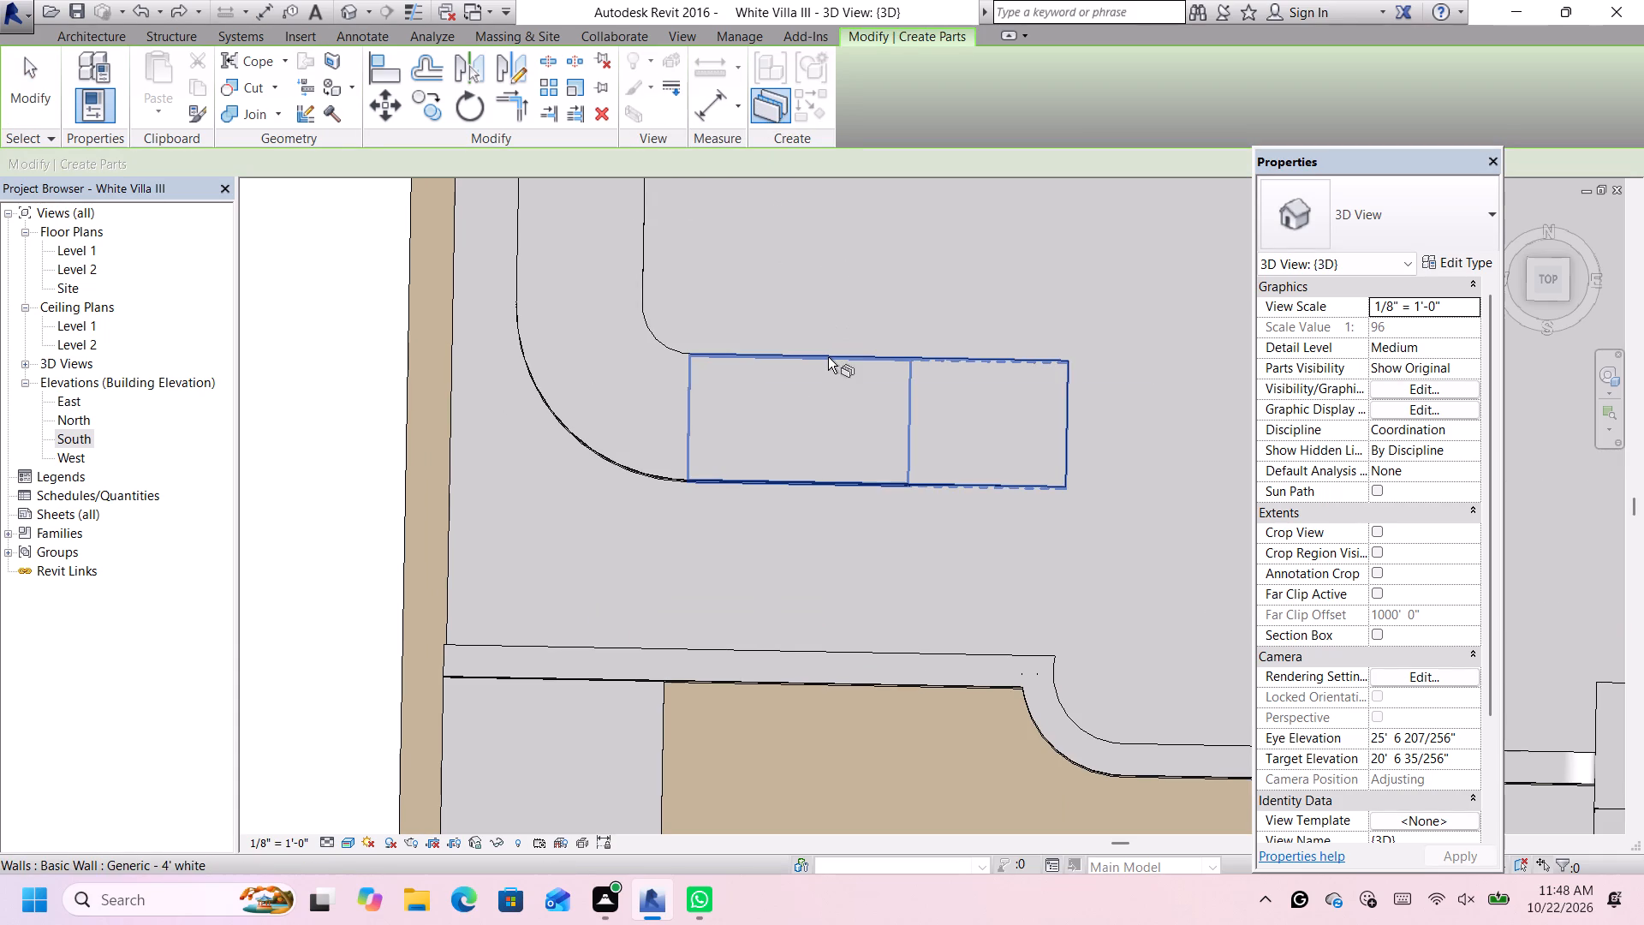
left_click(828, 357)
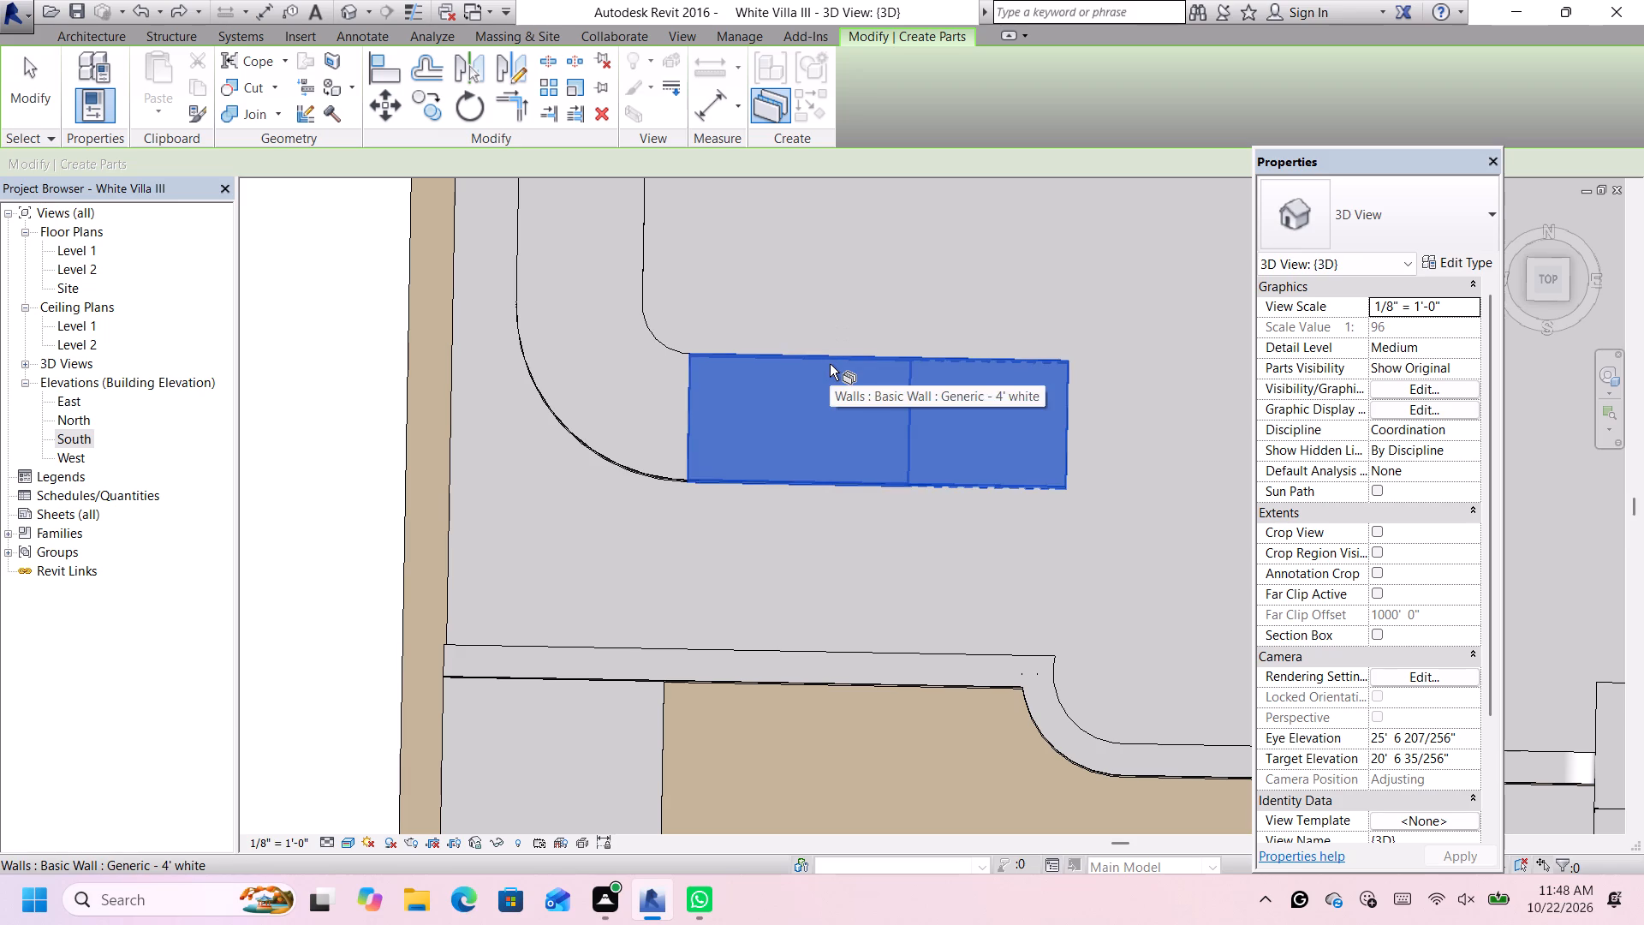
scroll(840, 364, "up", 1)
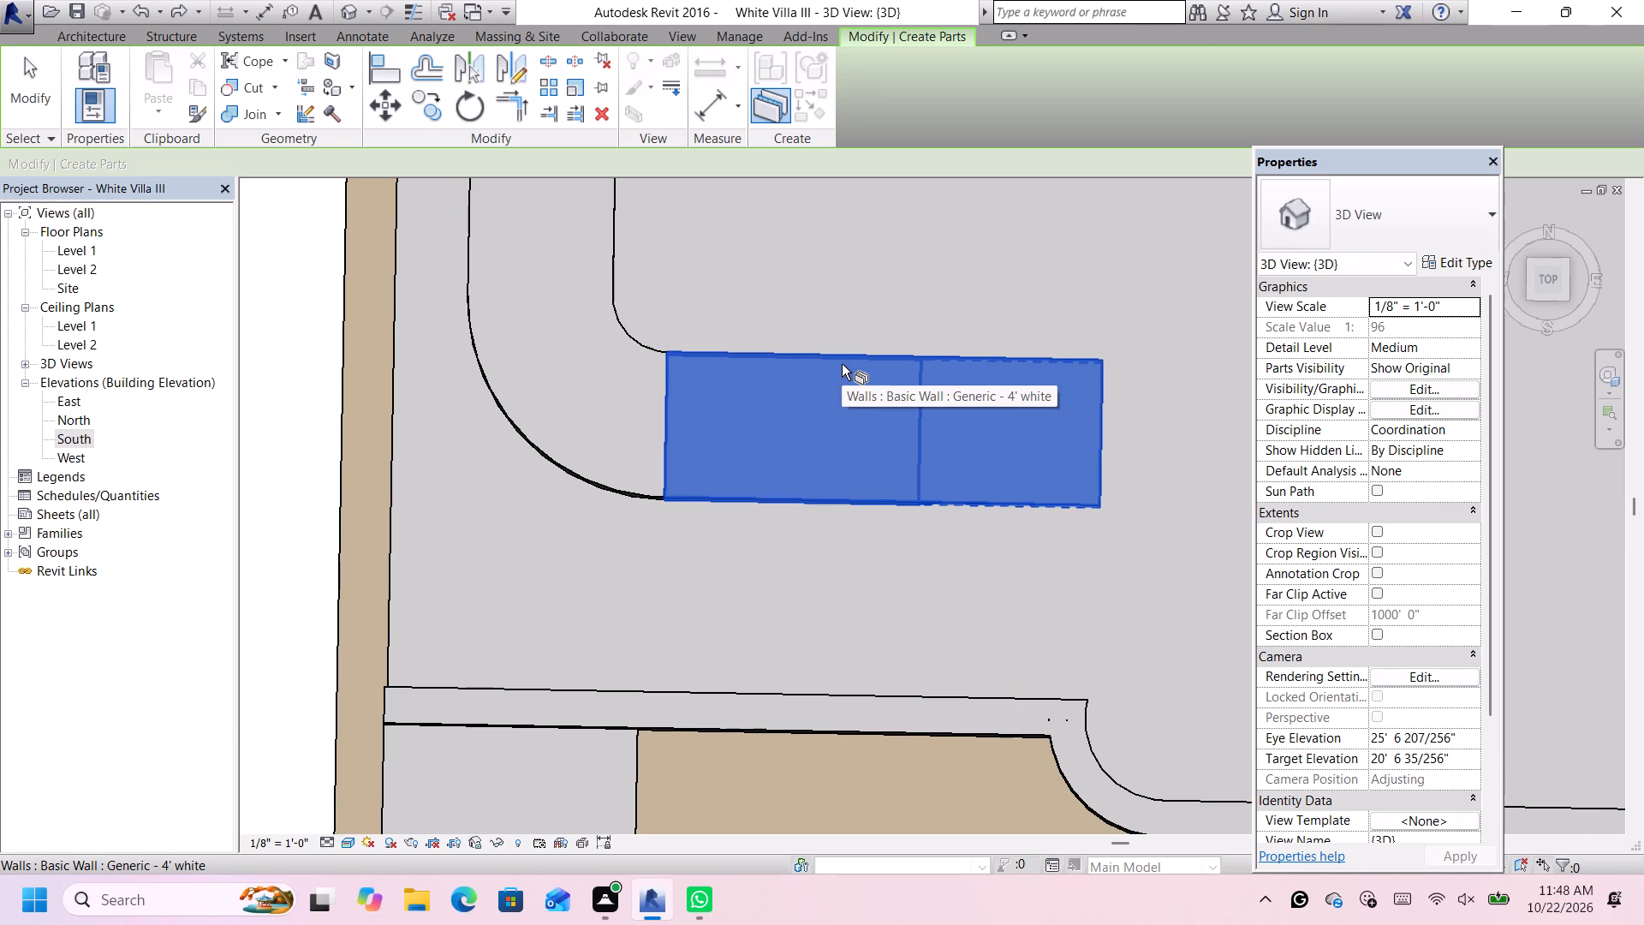
double_click(843, 364)
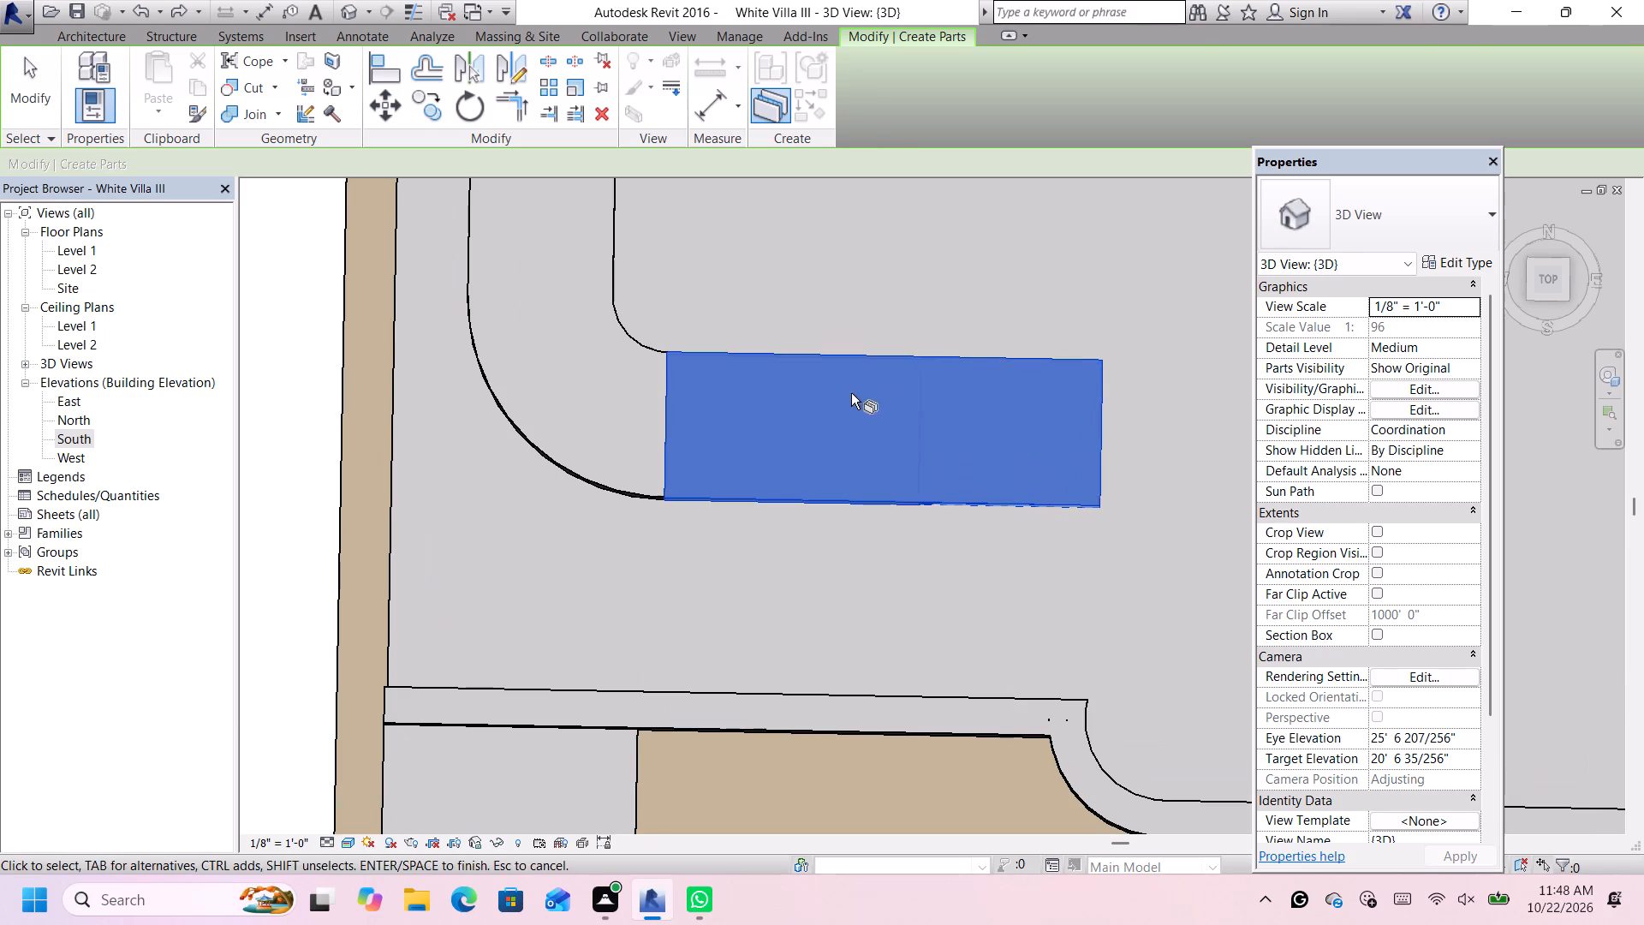
double_click(920, 422)
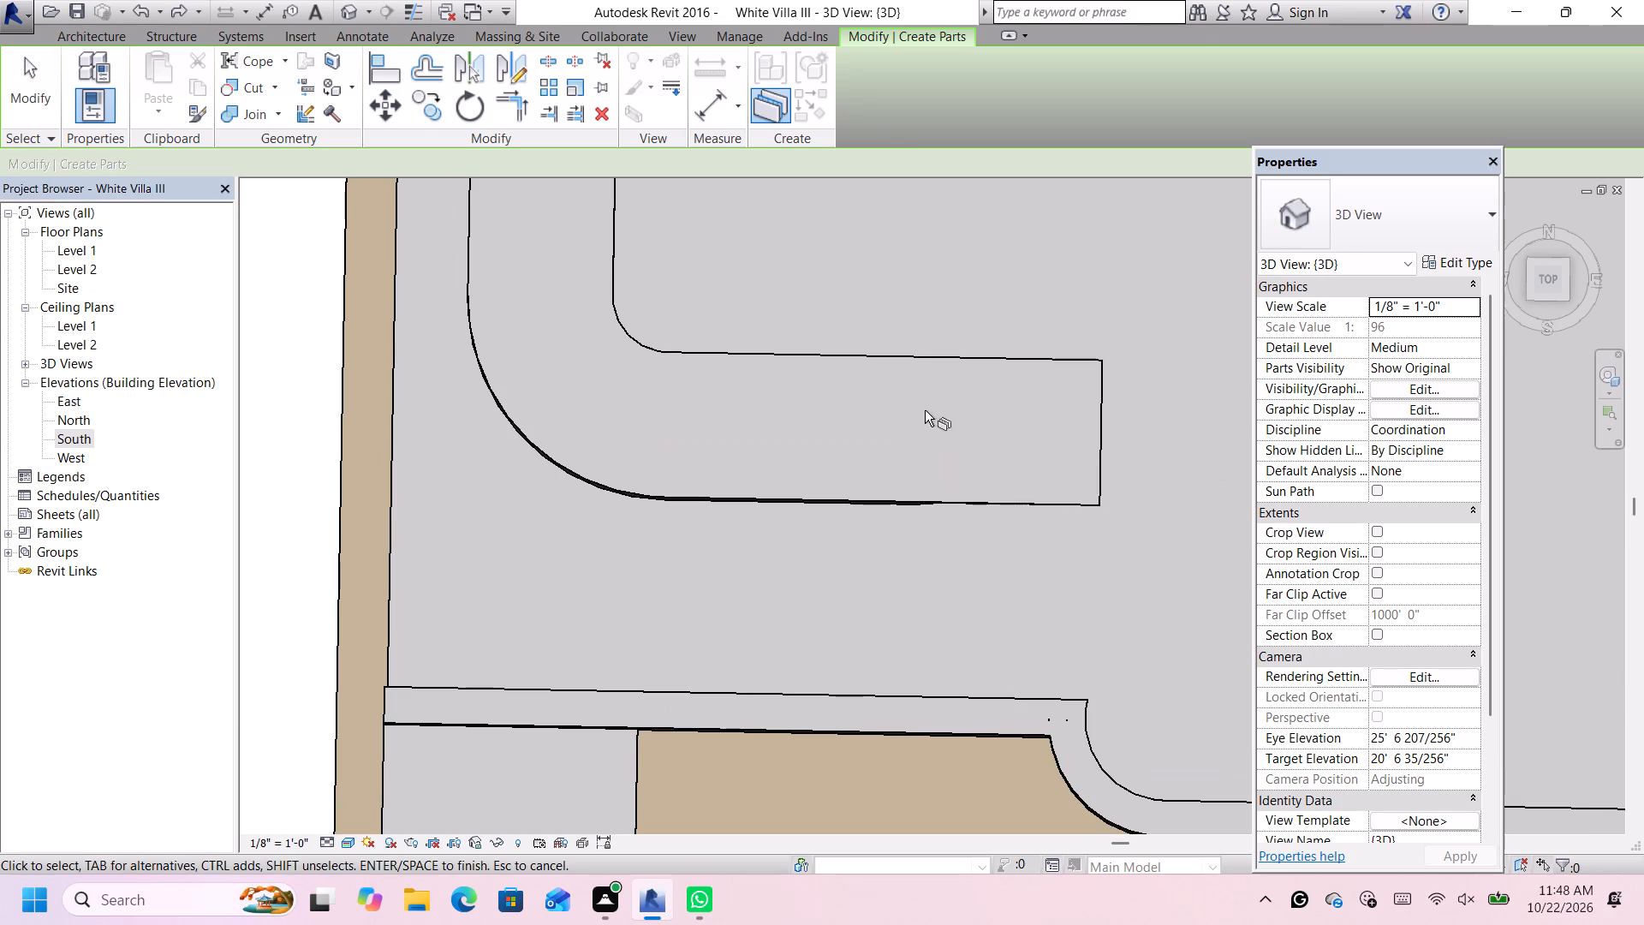
left_click(943, 364)
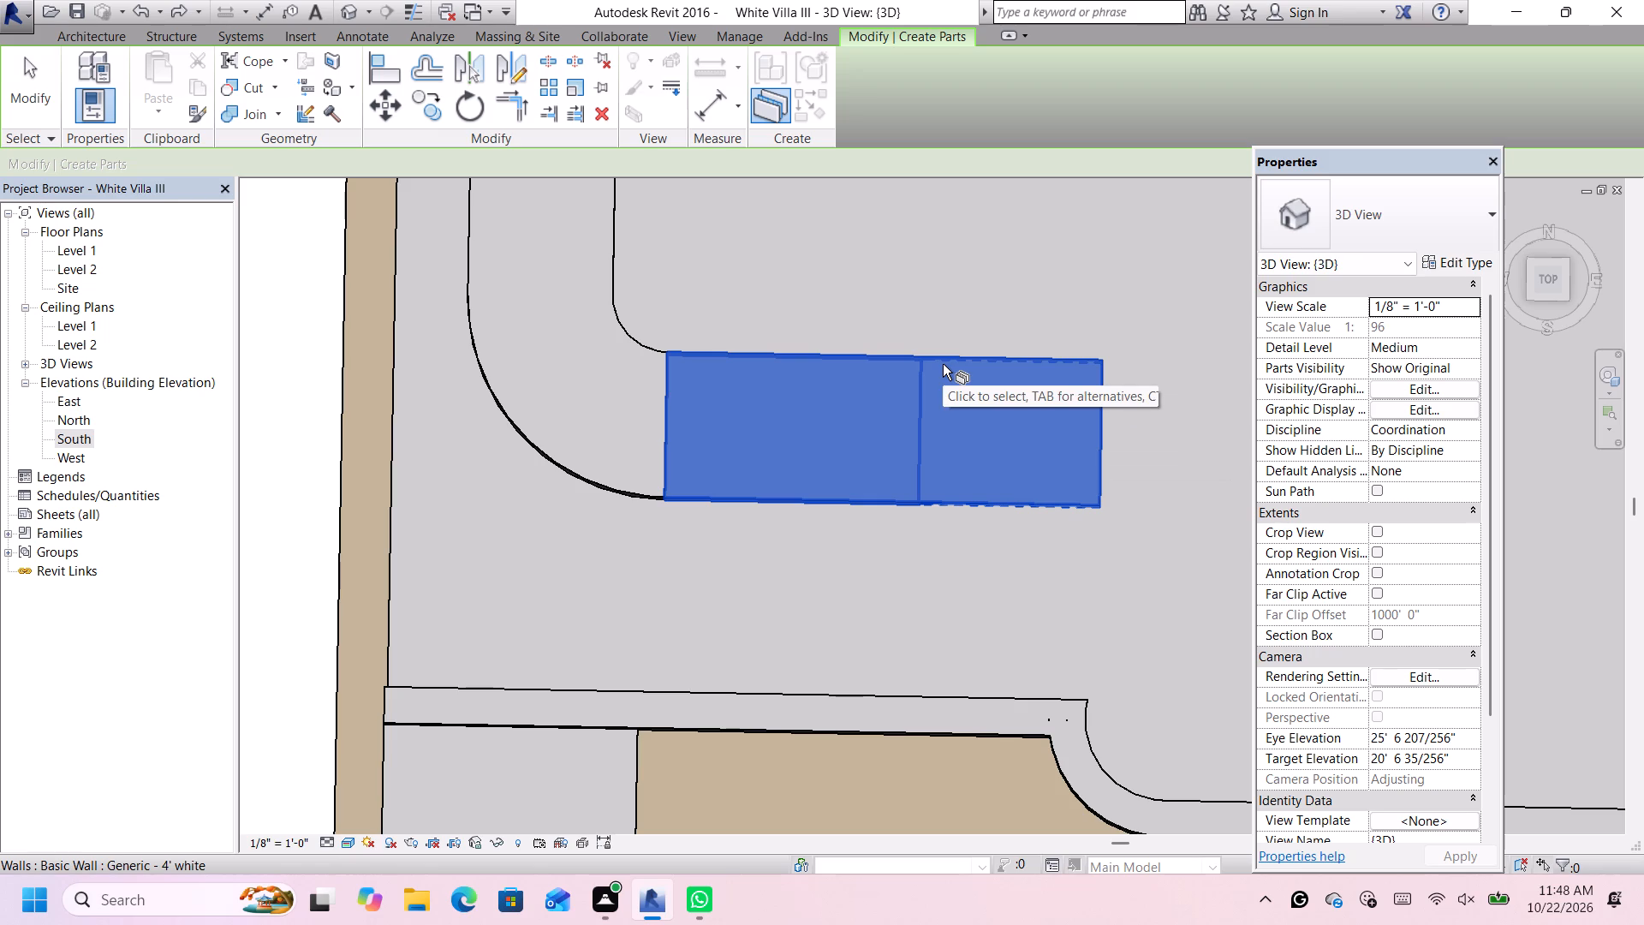
key("Return")
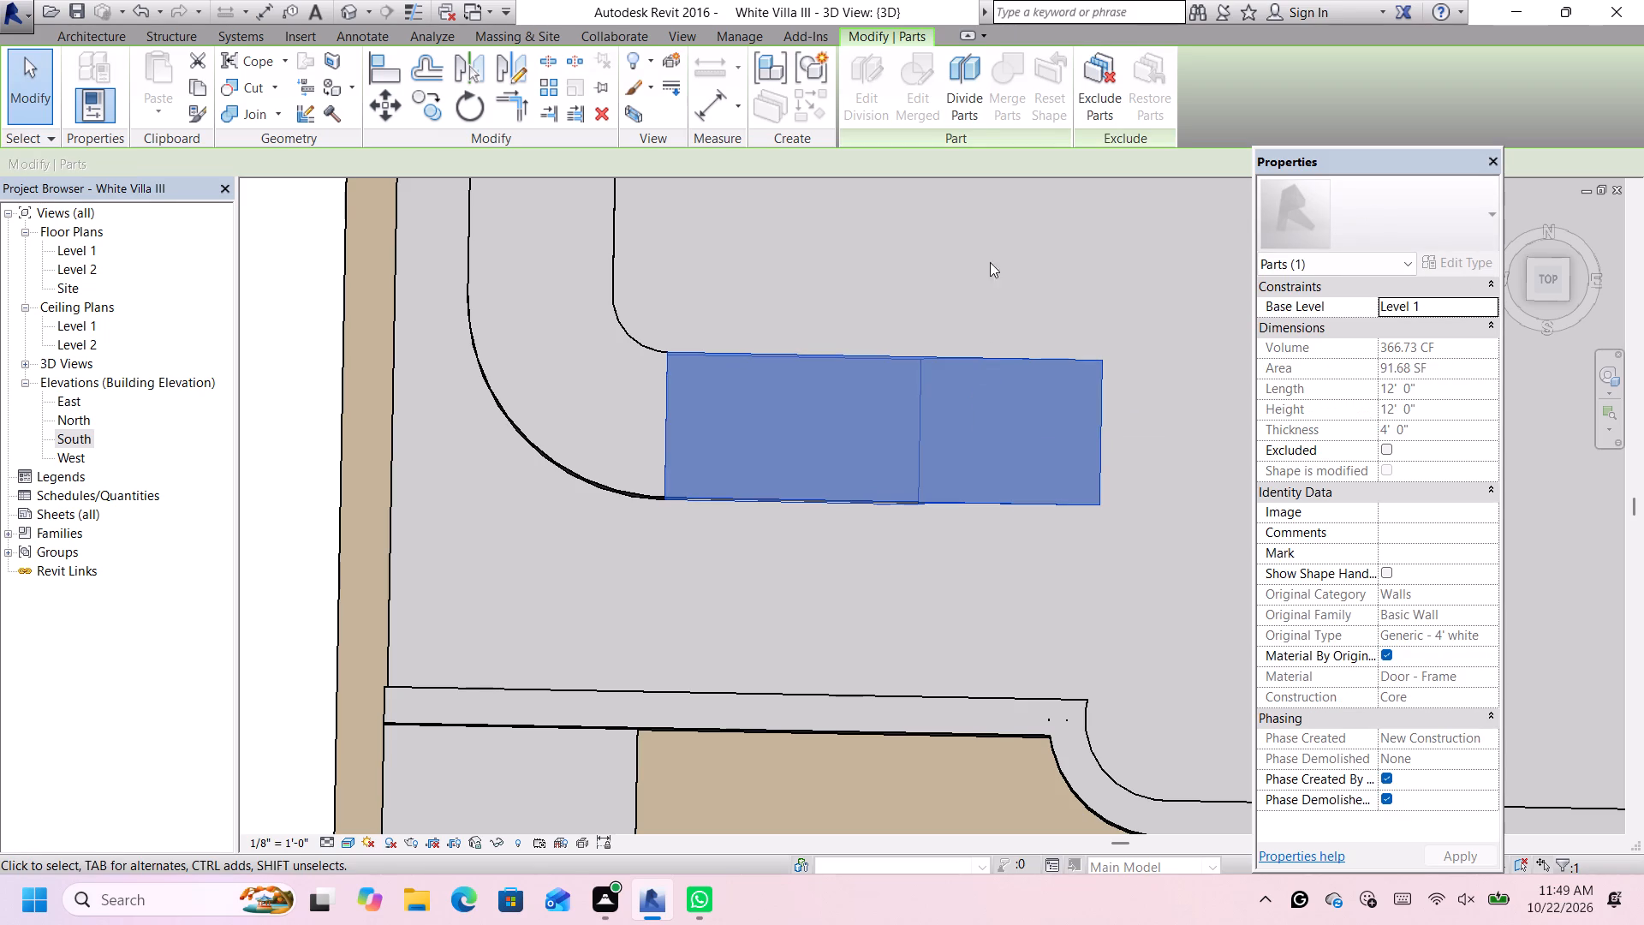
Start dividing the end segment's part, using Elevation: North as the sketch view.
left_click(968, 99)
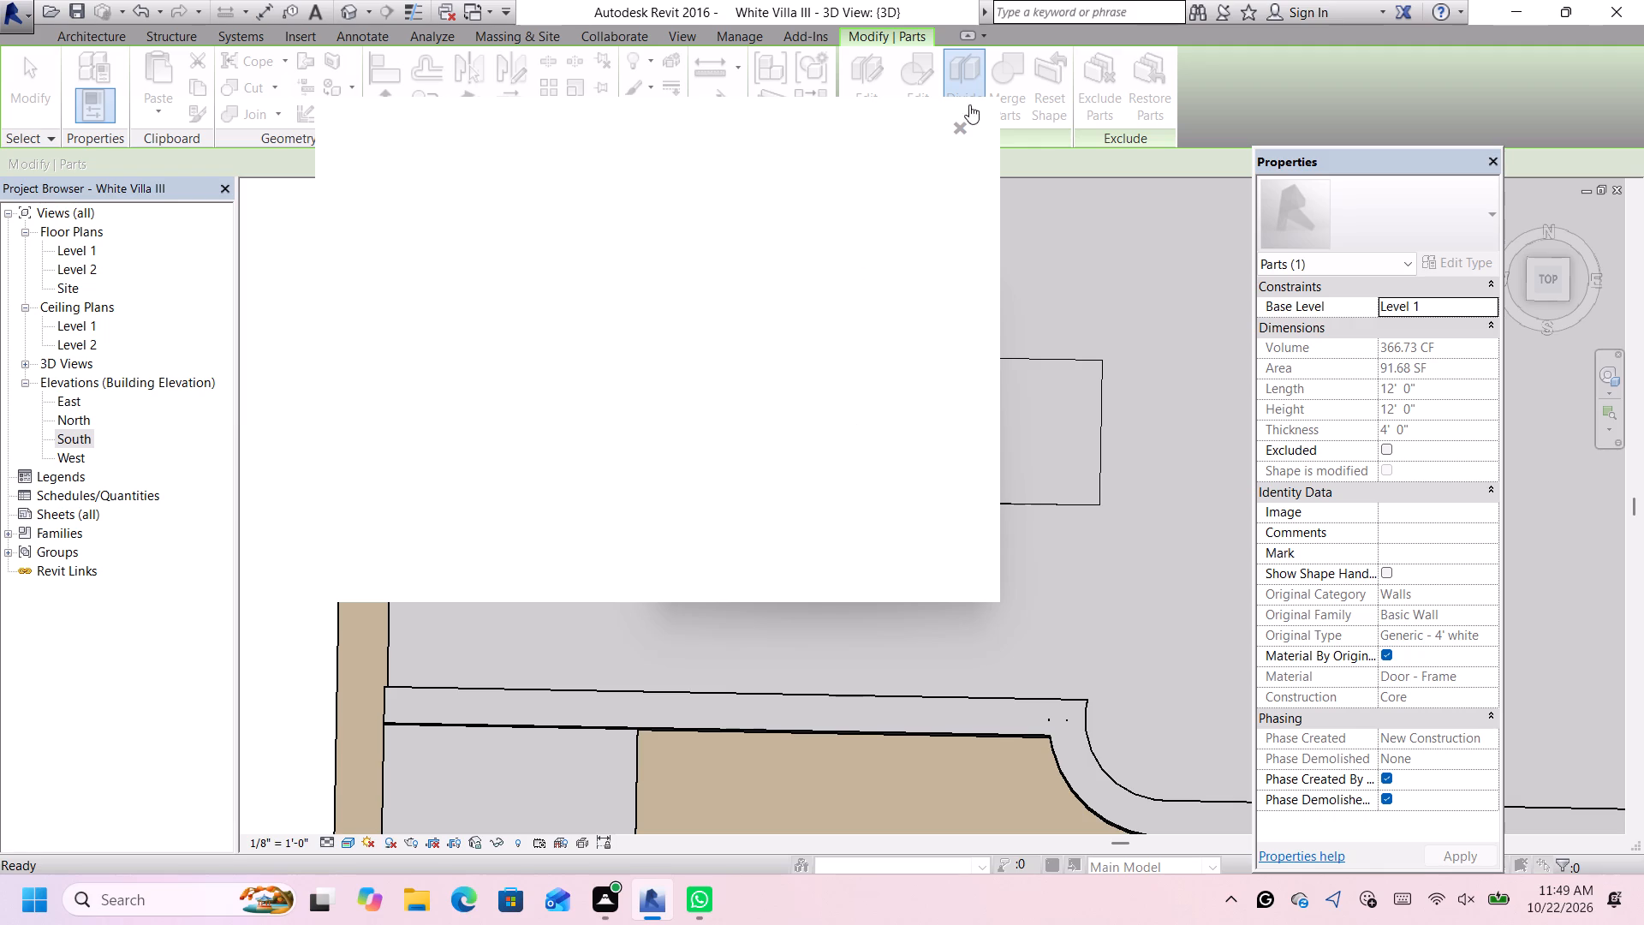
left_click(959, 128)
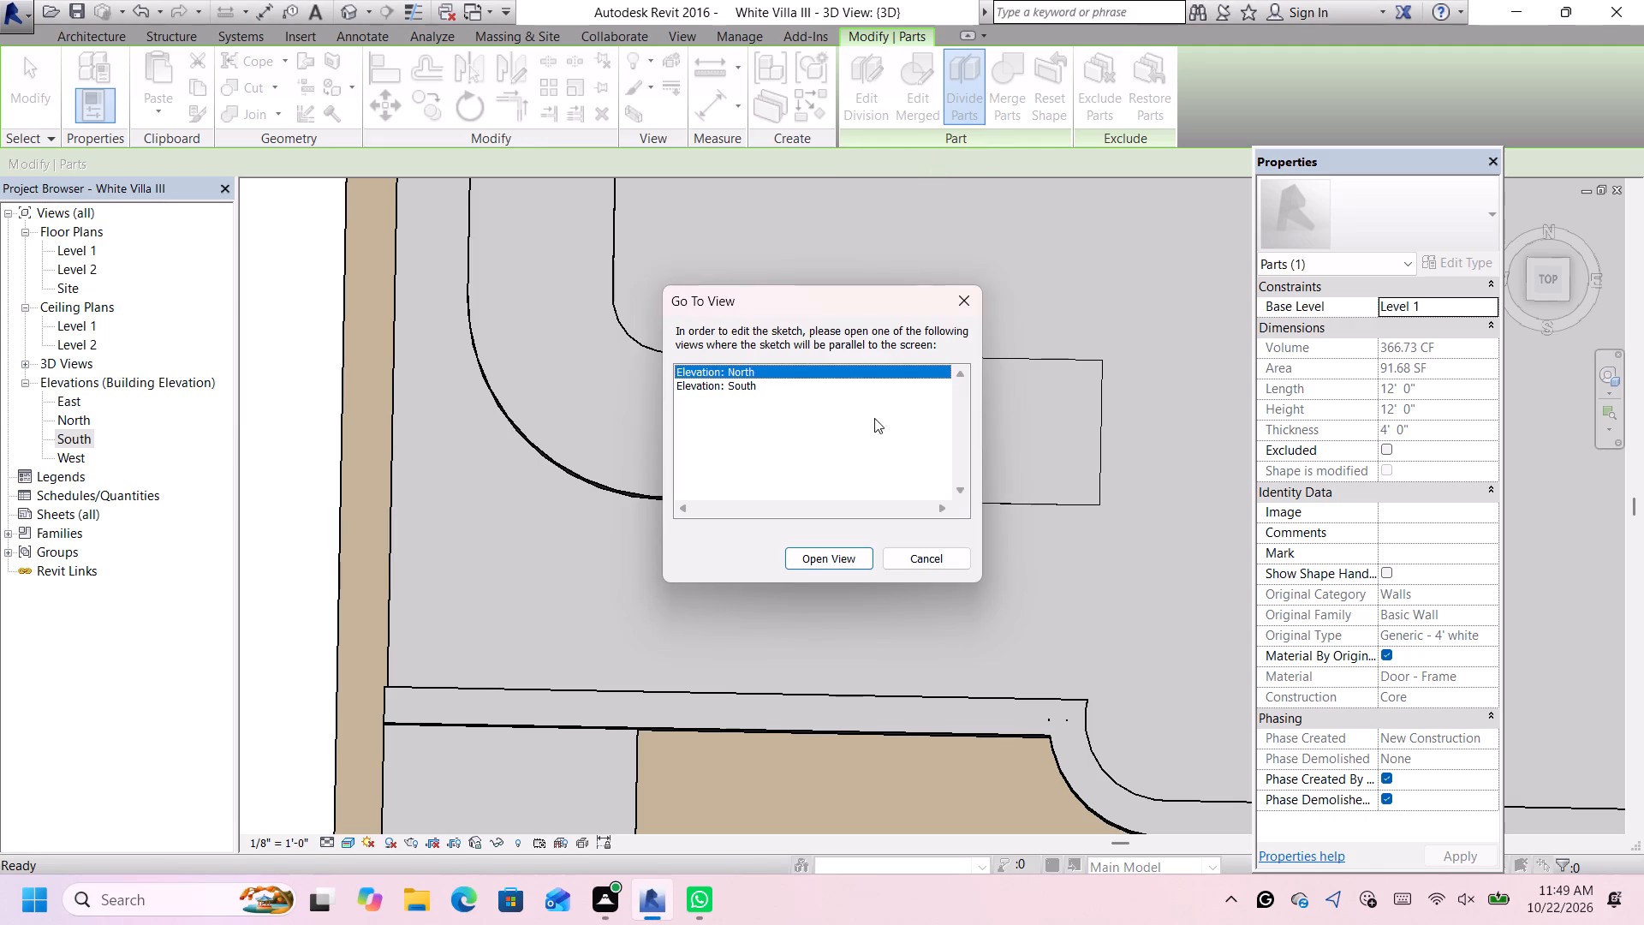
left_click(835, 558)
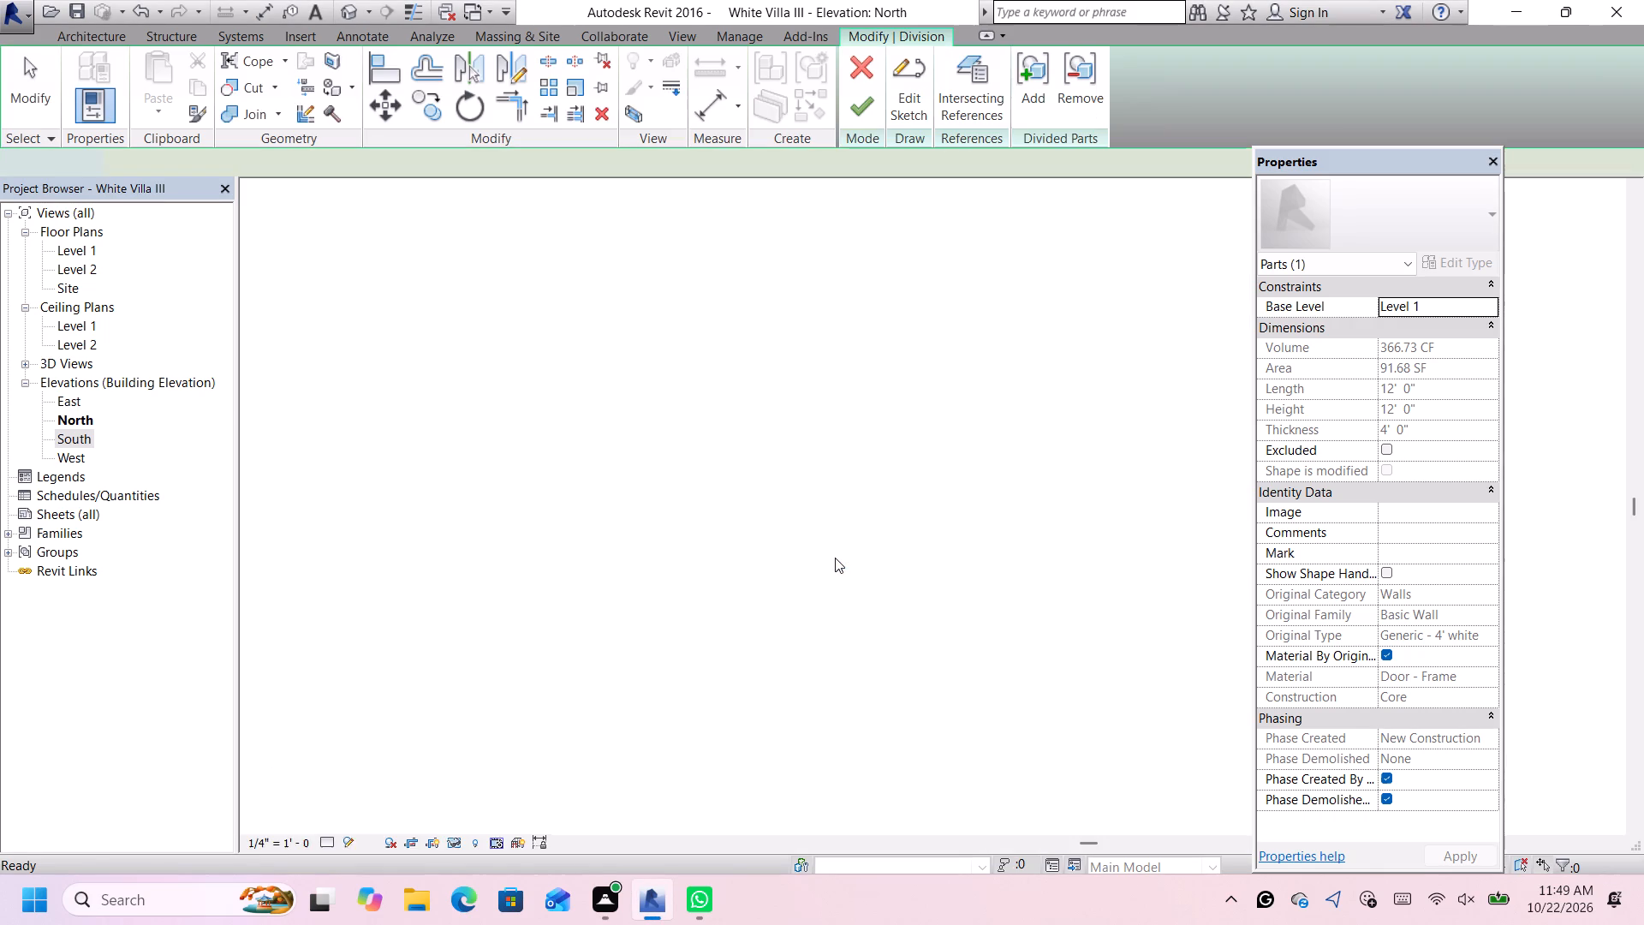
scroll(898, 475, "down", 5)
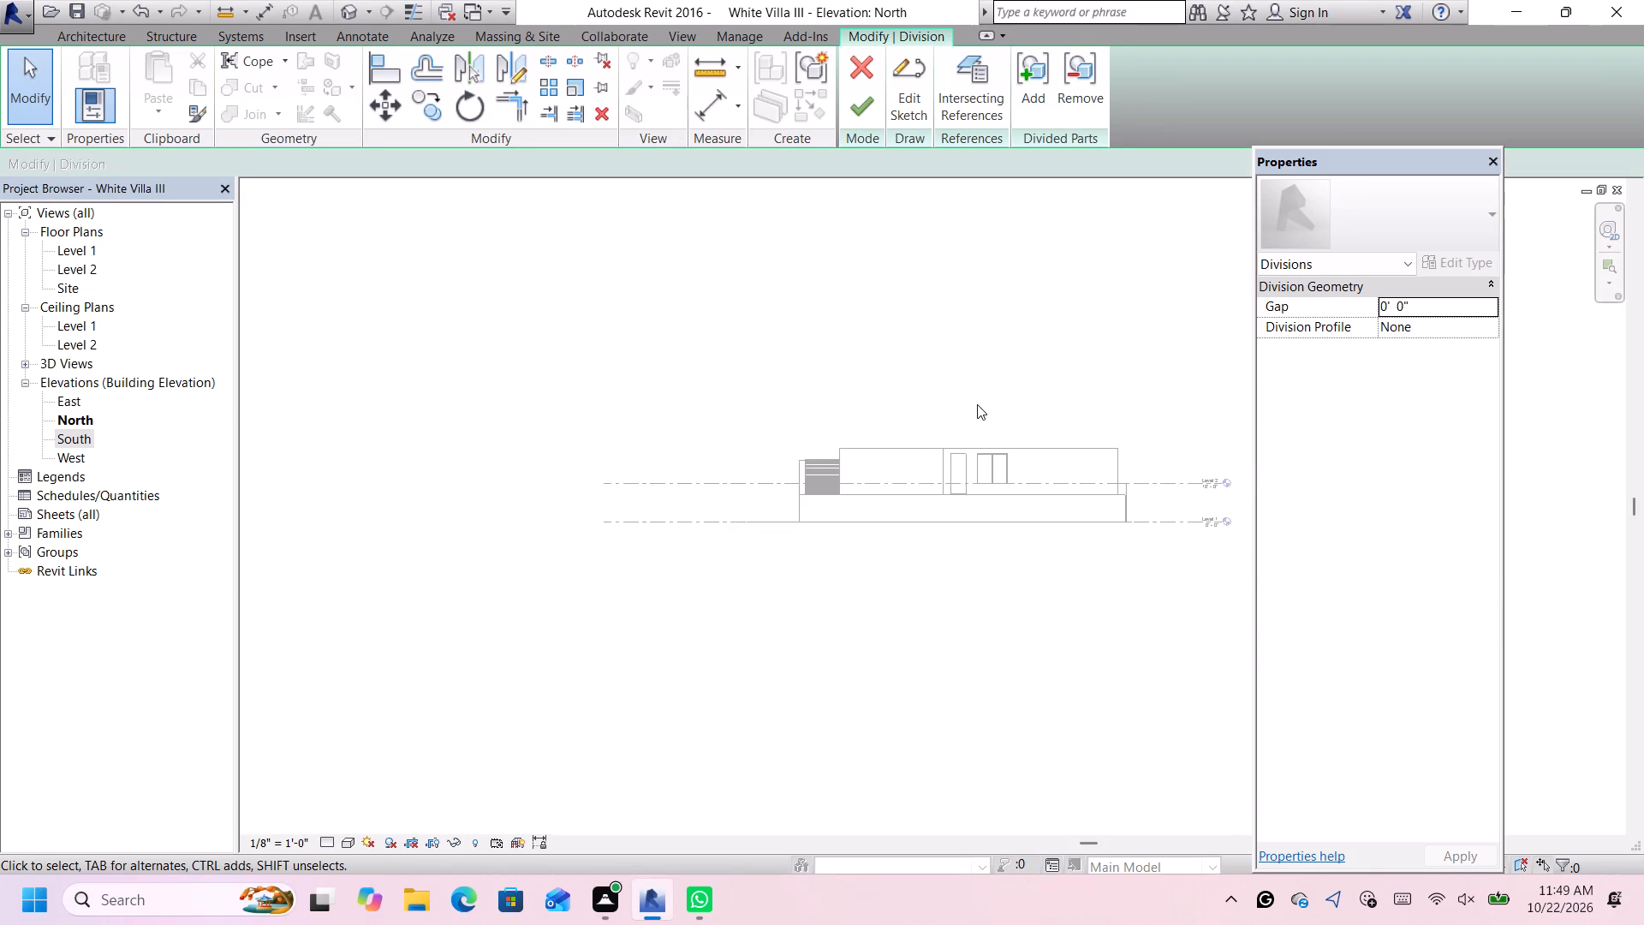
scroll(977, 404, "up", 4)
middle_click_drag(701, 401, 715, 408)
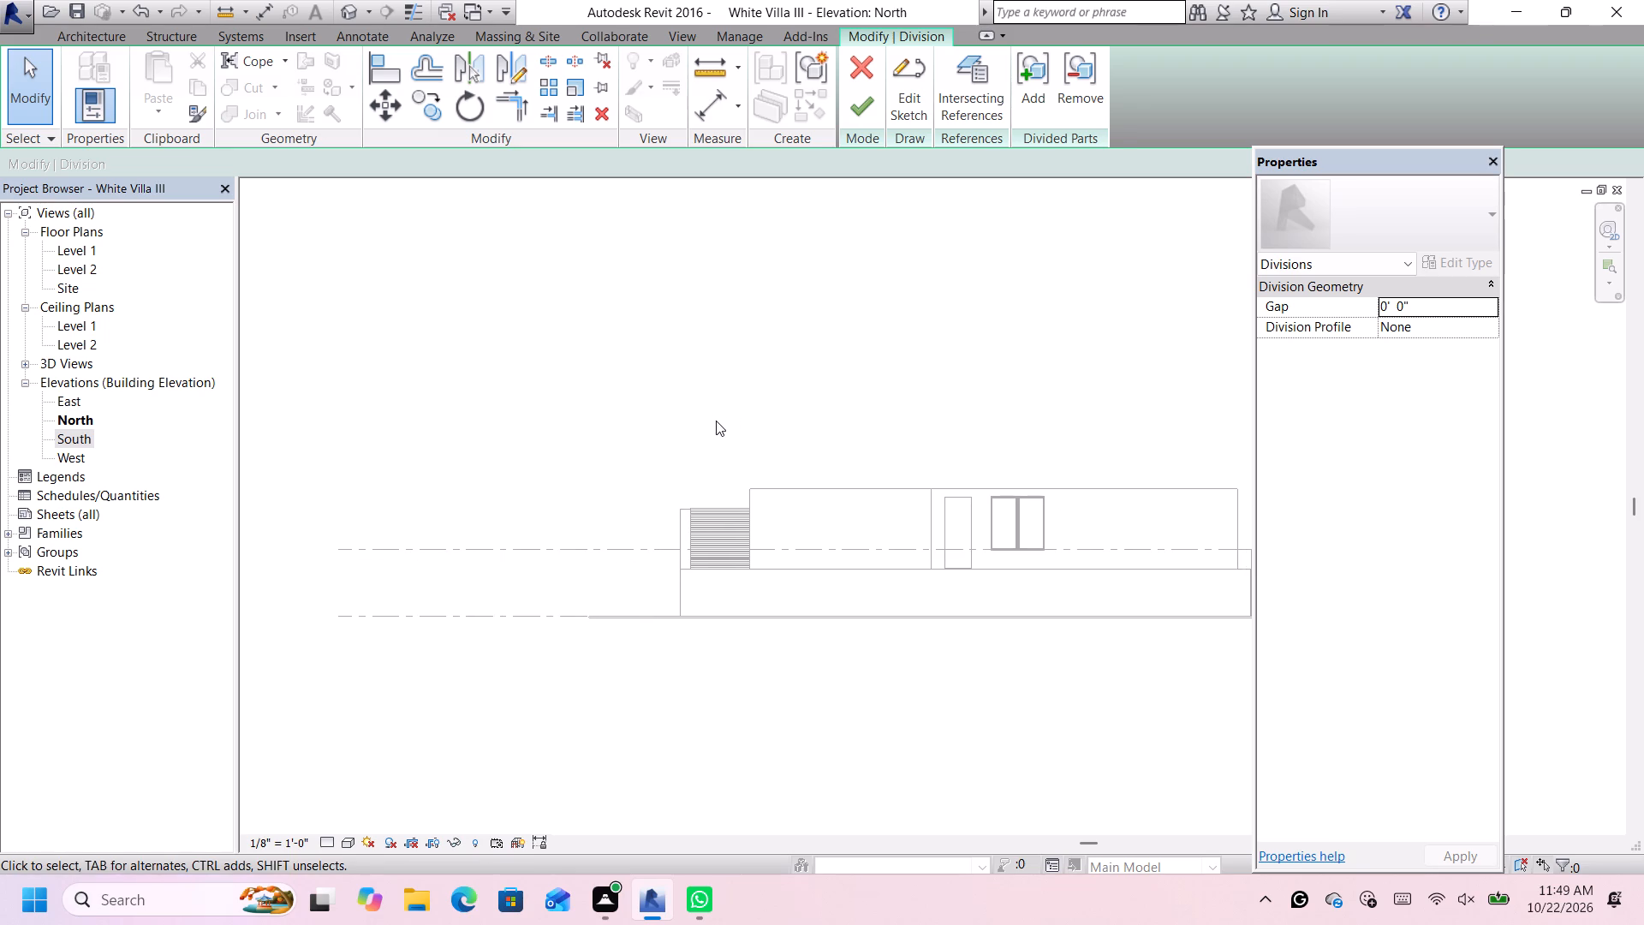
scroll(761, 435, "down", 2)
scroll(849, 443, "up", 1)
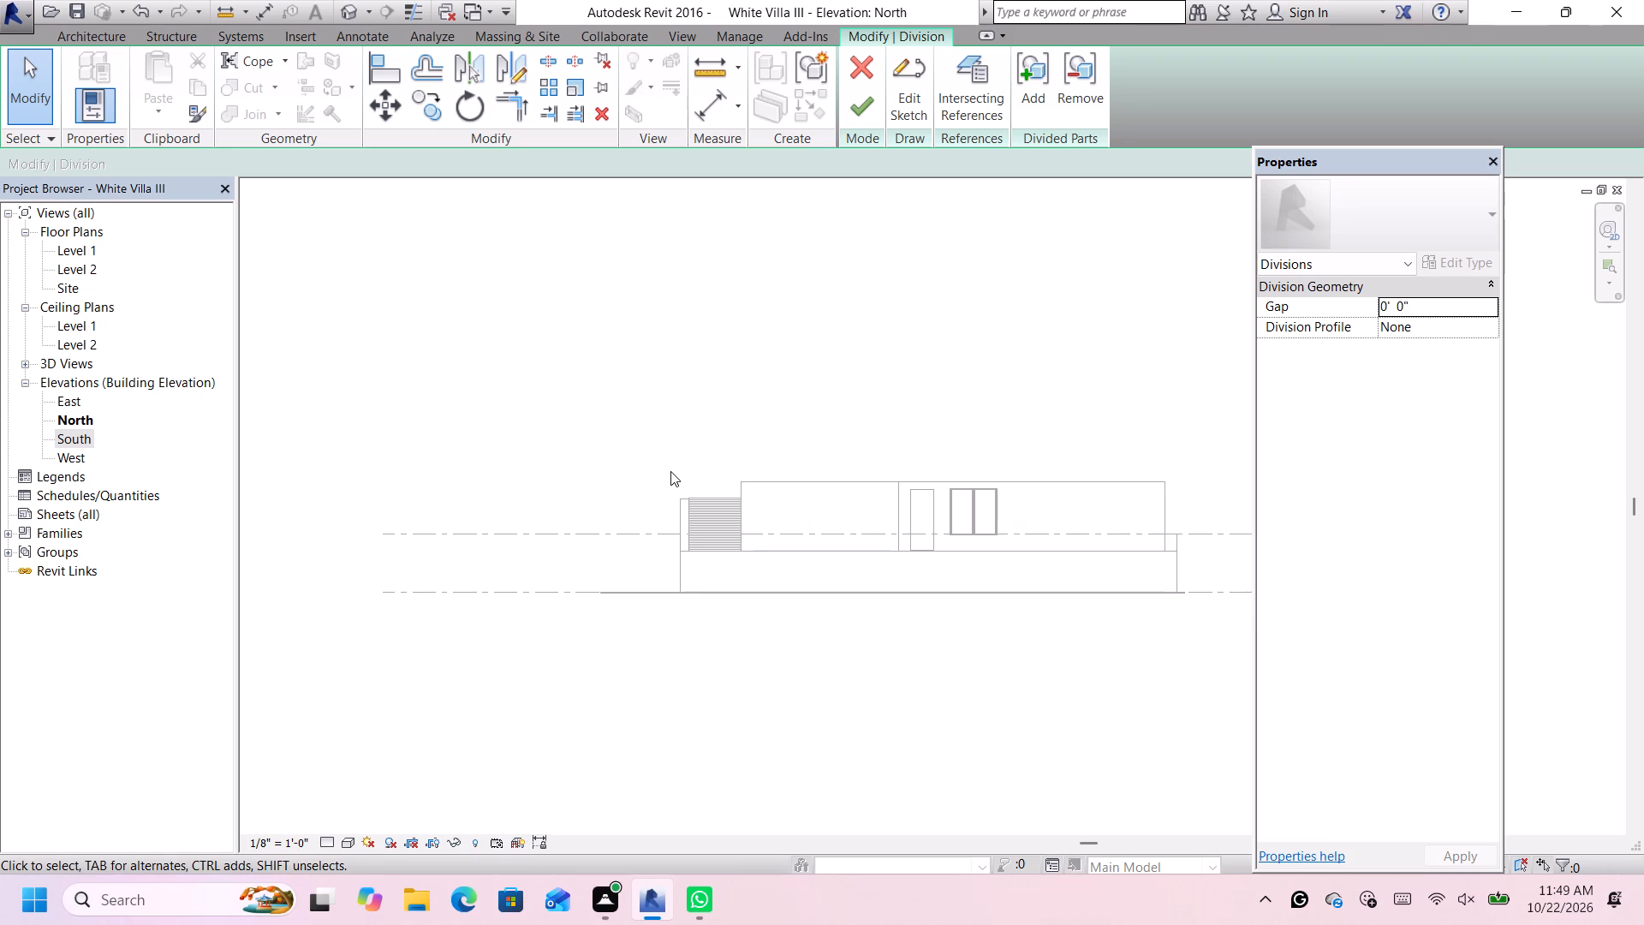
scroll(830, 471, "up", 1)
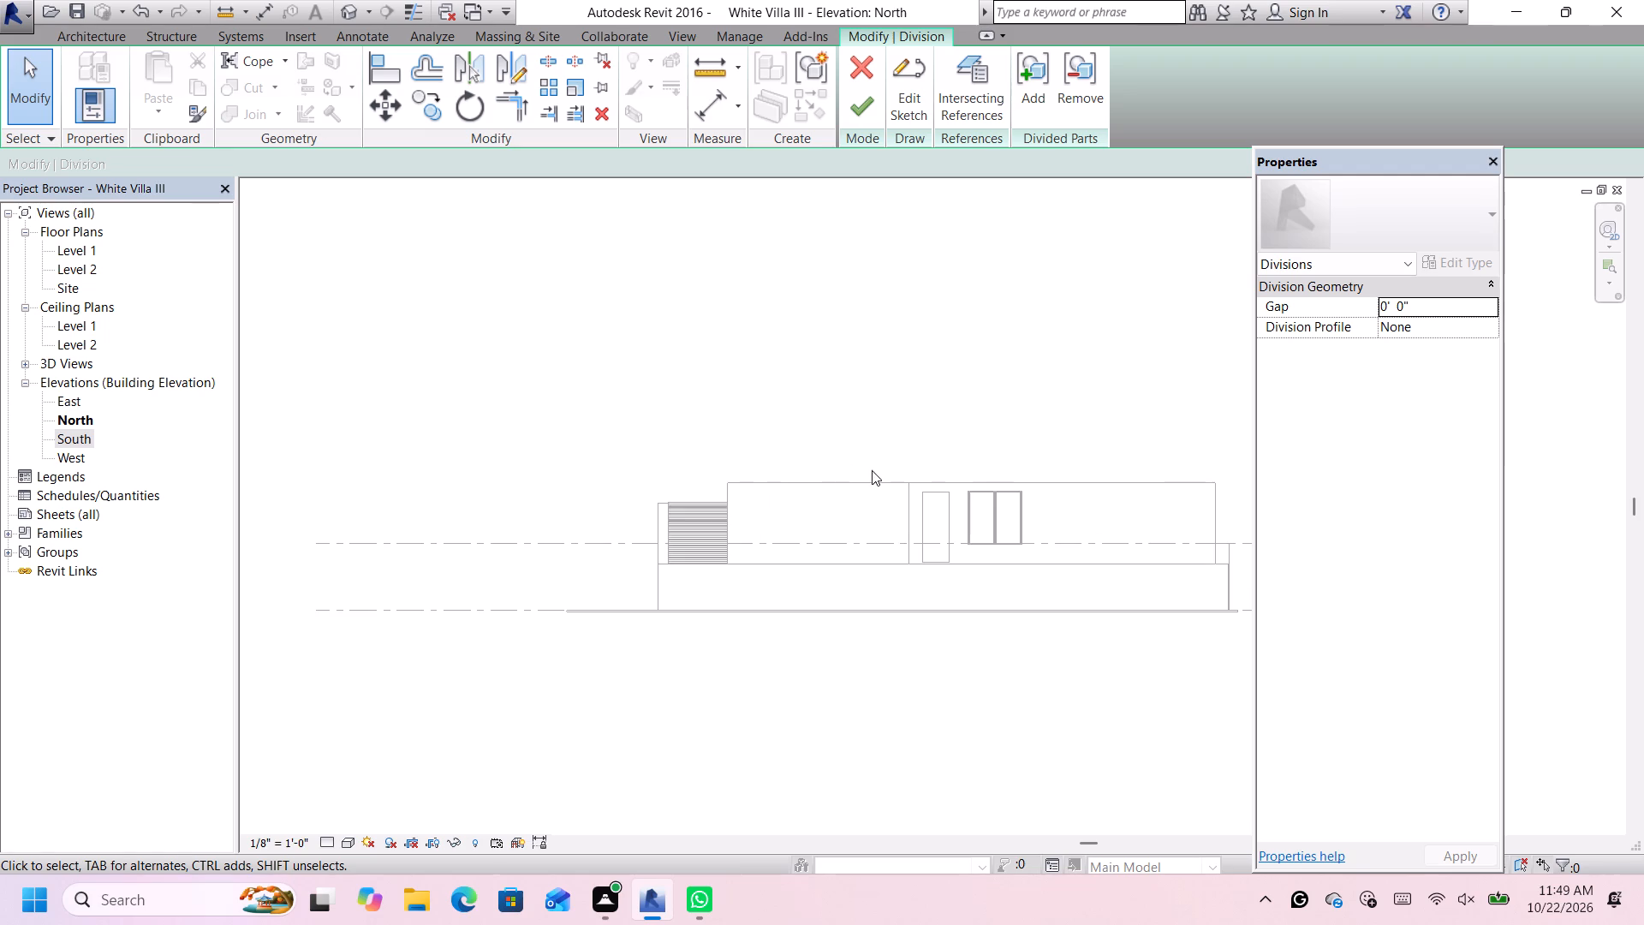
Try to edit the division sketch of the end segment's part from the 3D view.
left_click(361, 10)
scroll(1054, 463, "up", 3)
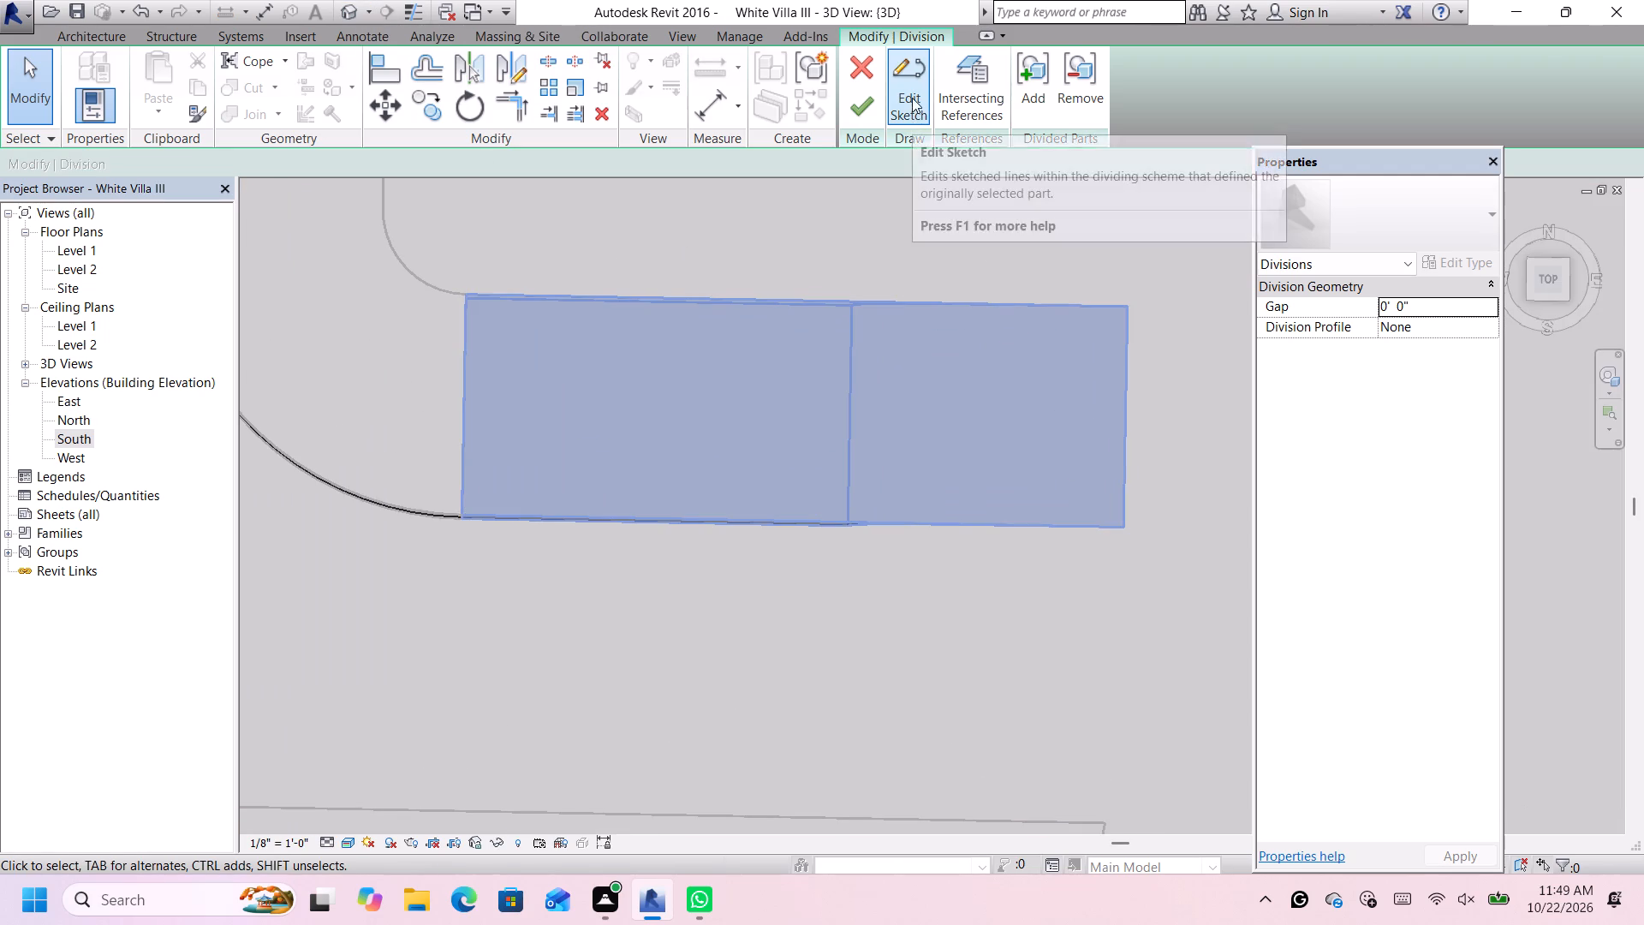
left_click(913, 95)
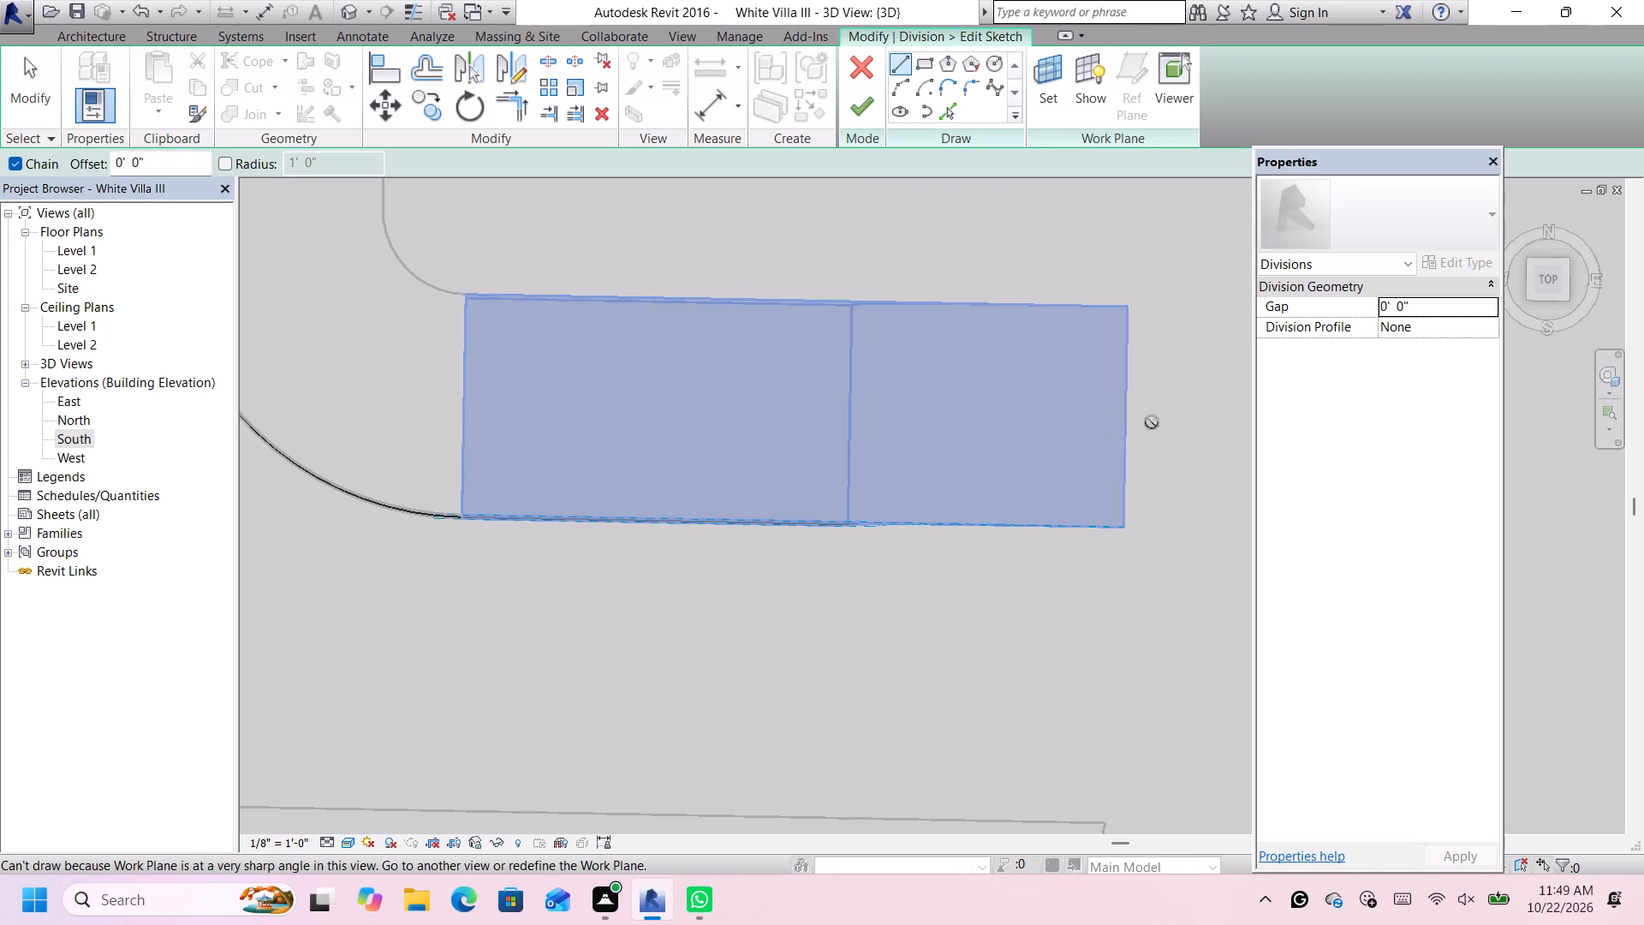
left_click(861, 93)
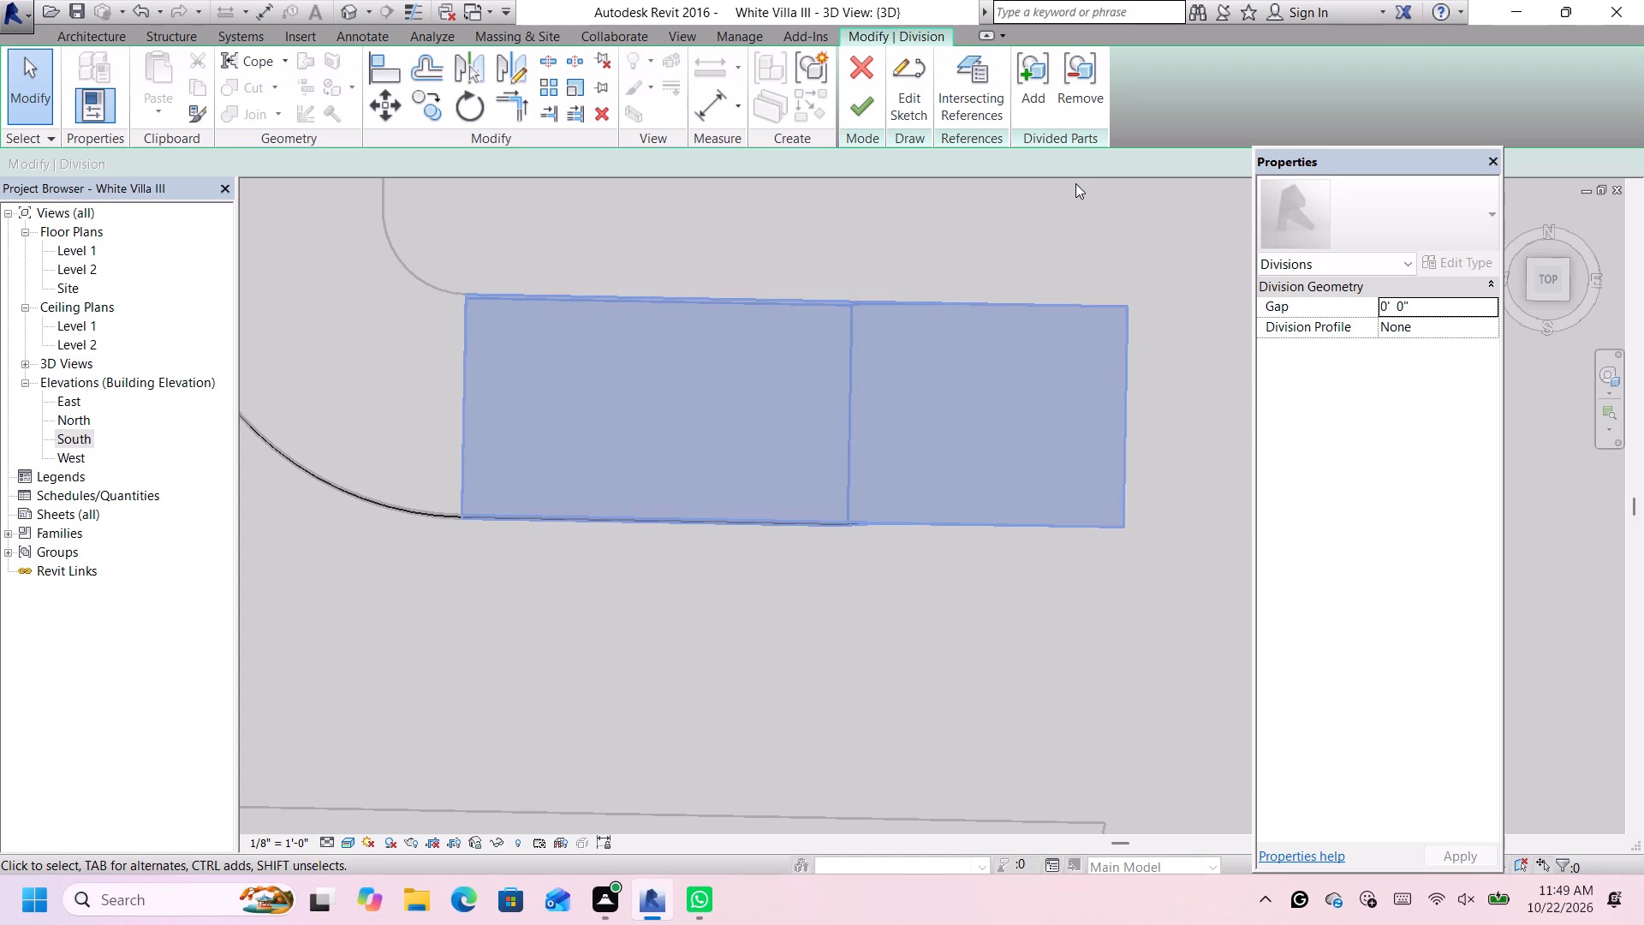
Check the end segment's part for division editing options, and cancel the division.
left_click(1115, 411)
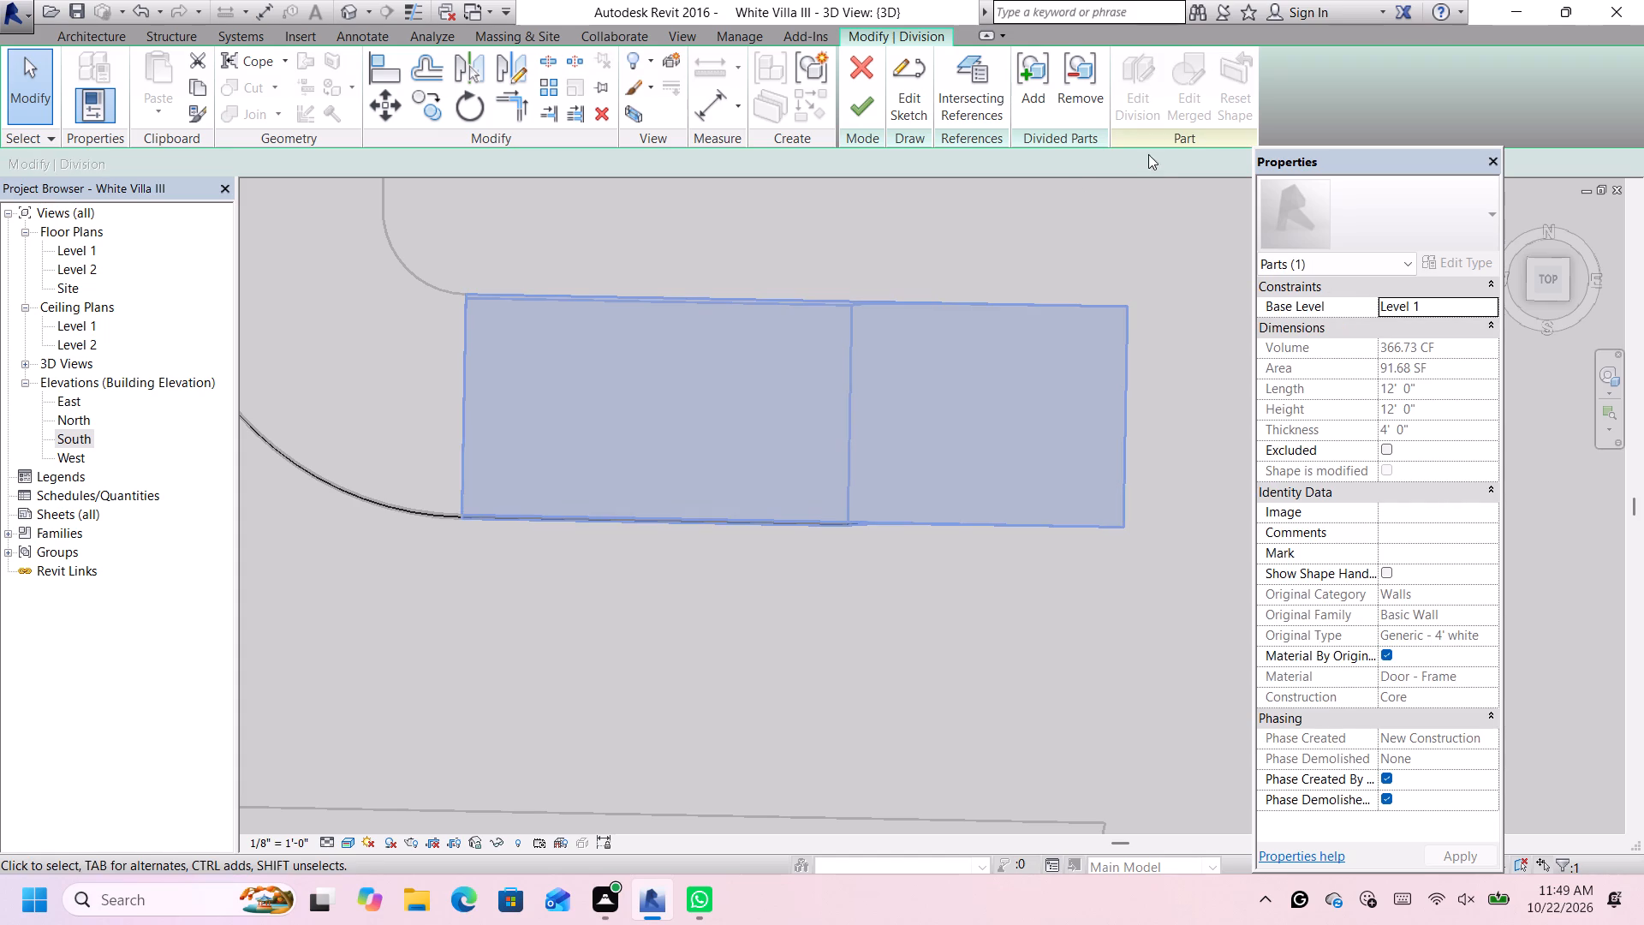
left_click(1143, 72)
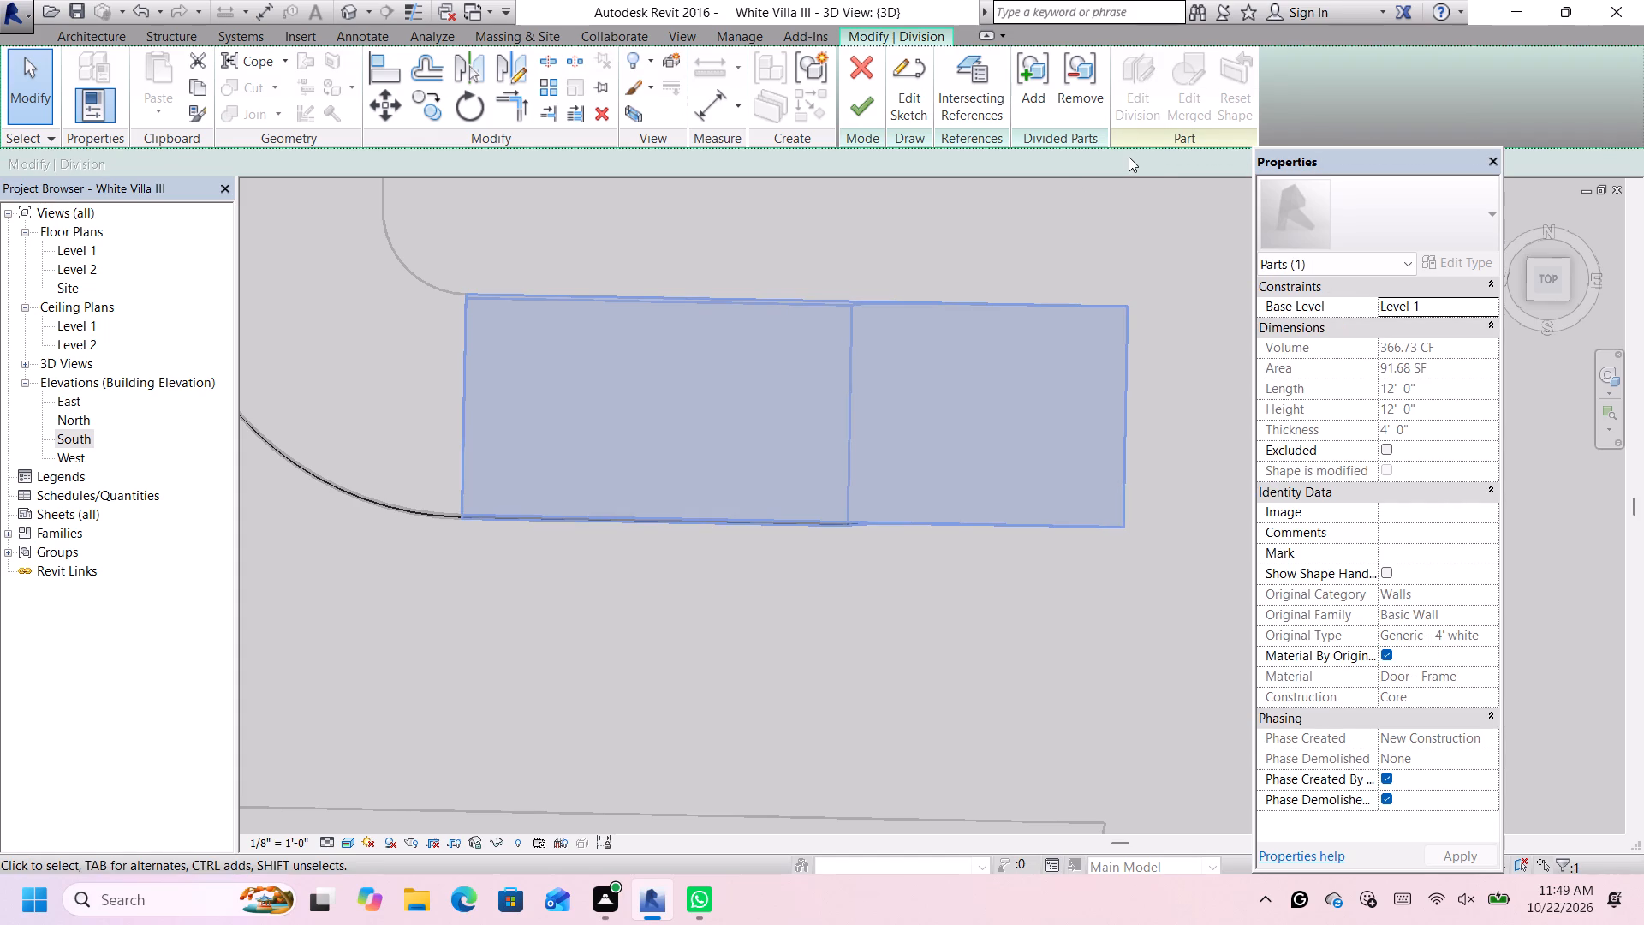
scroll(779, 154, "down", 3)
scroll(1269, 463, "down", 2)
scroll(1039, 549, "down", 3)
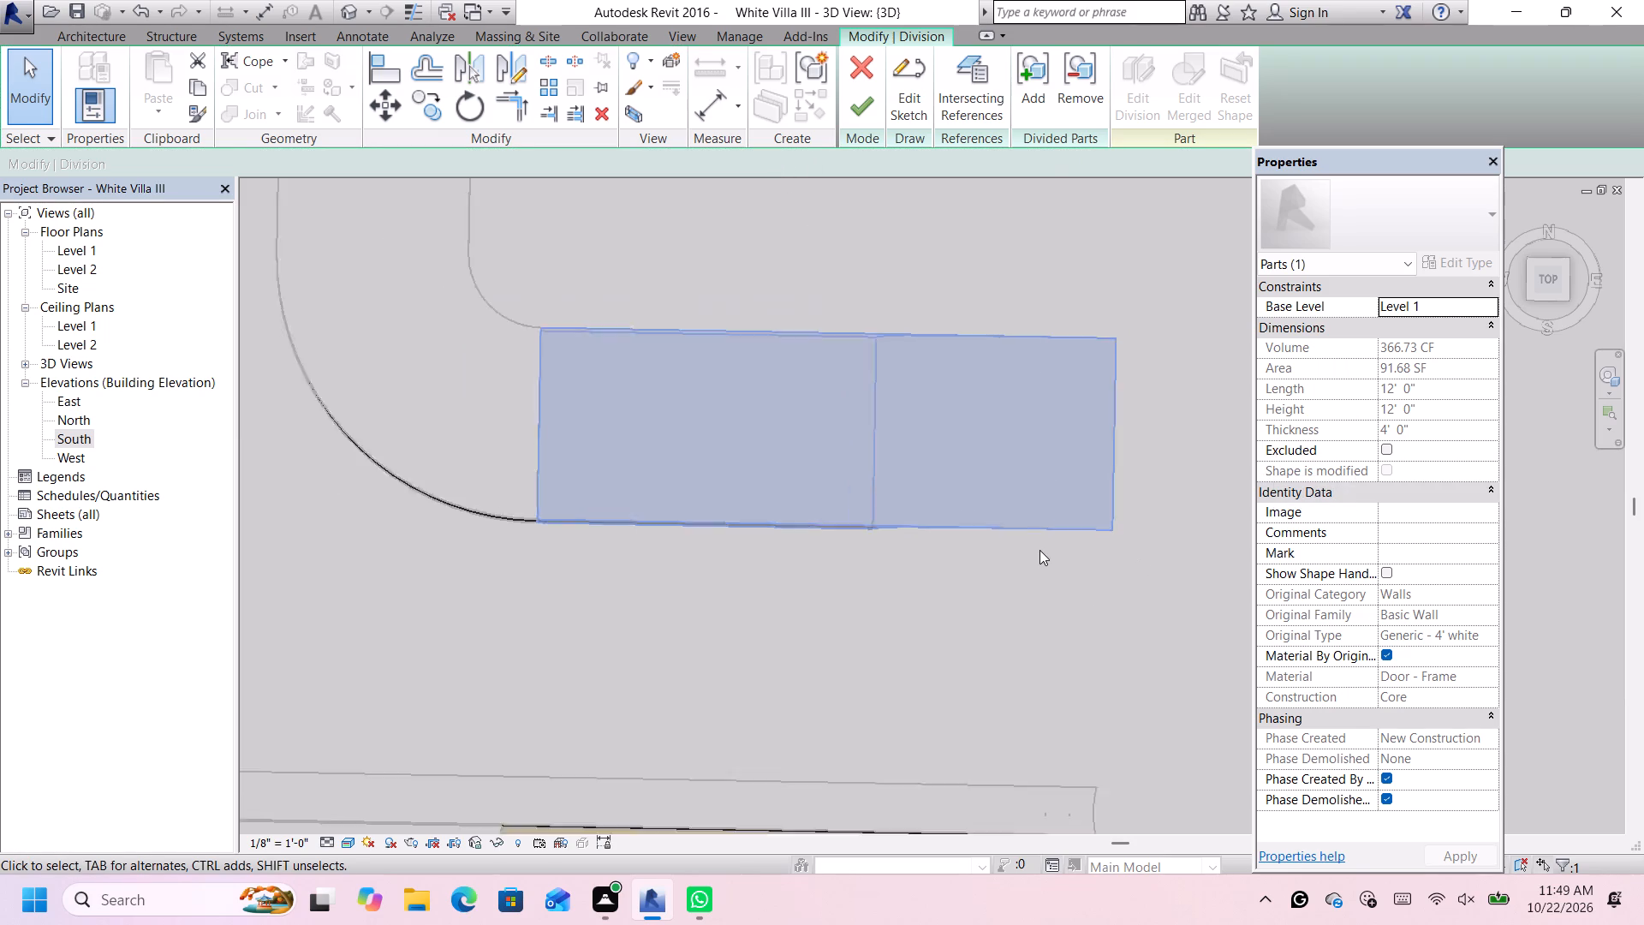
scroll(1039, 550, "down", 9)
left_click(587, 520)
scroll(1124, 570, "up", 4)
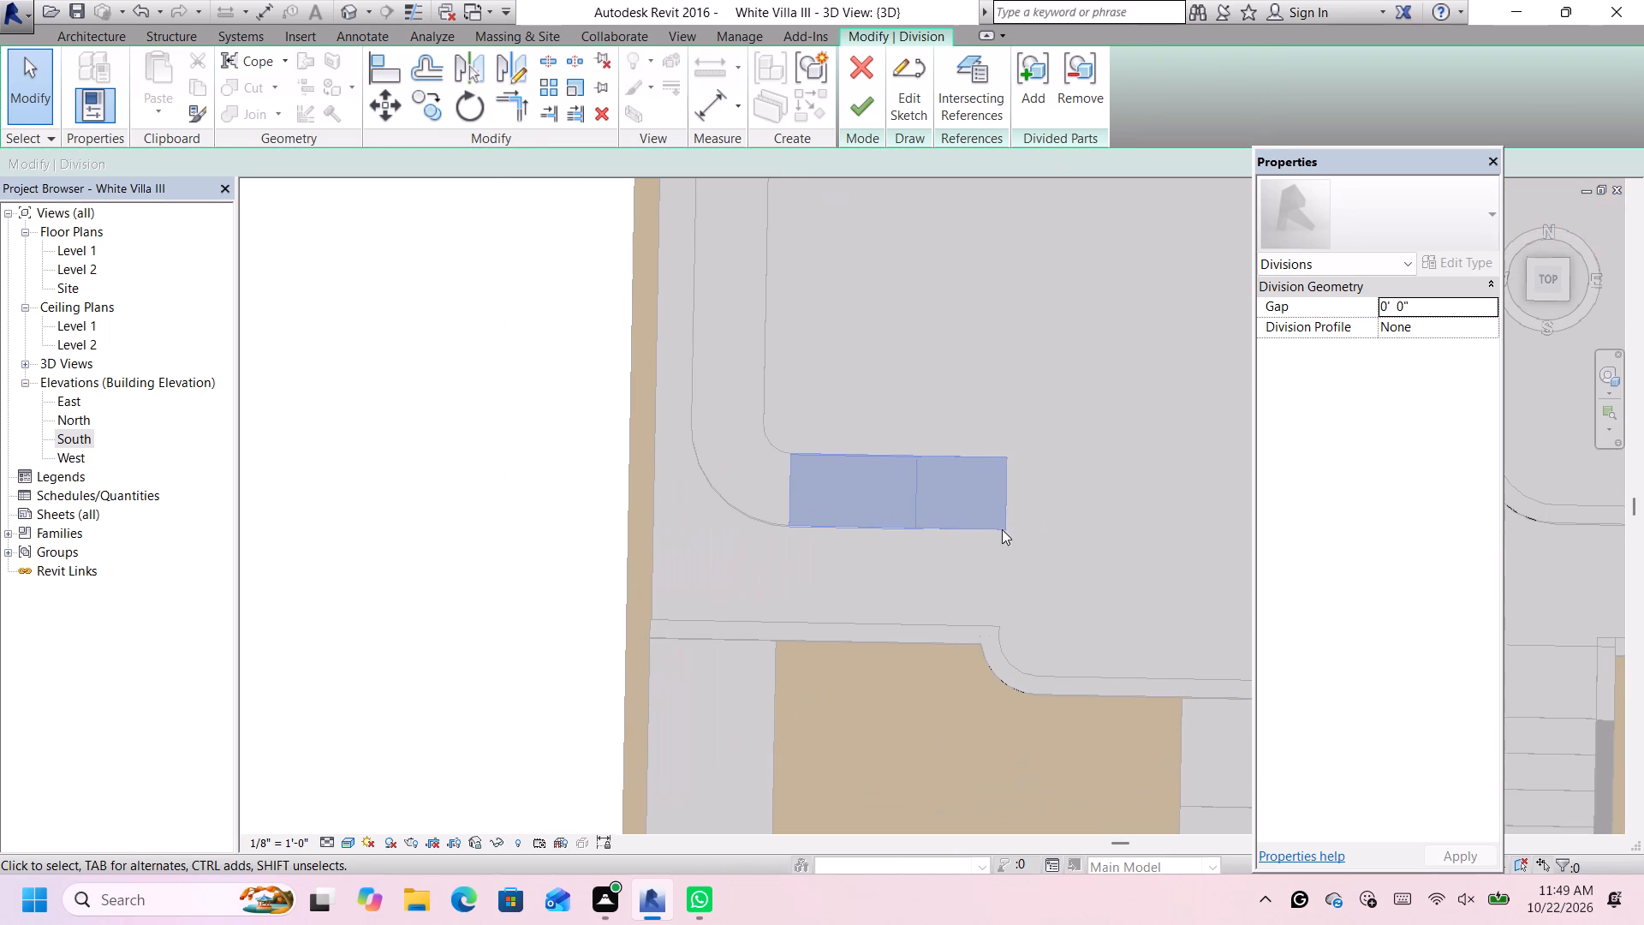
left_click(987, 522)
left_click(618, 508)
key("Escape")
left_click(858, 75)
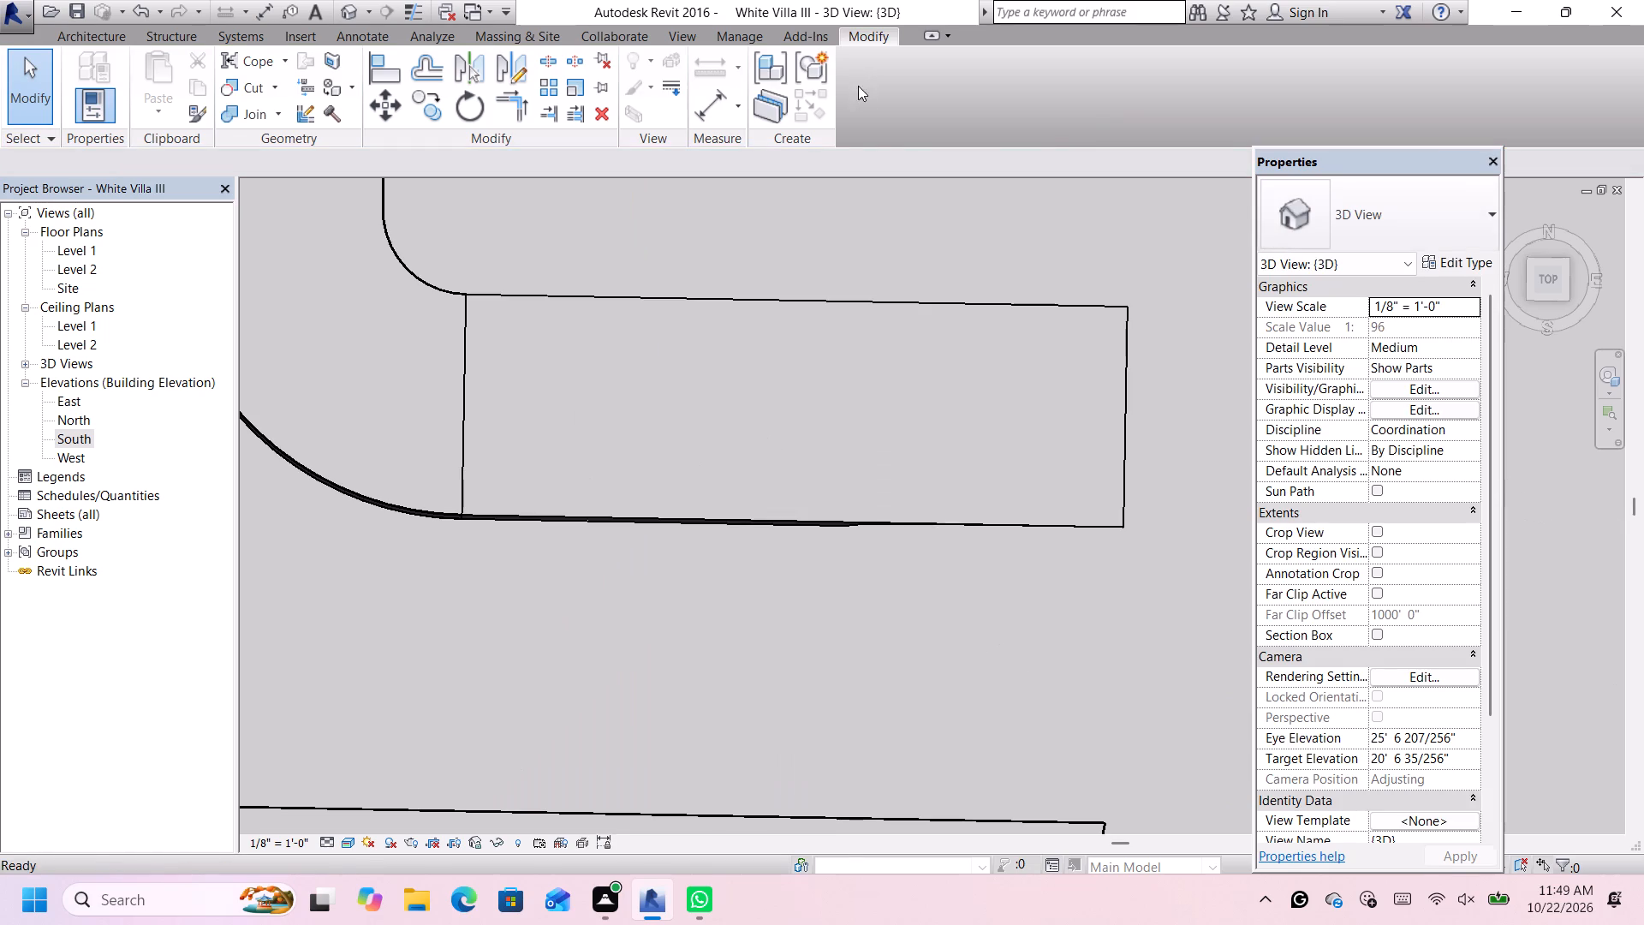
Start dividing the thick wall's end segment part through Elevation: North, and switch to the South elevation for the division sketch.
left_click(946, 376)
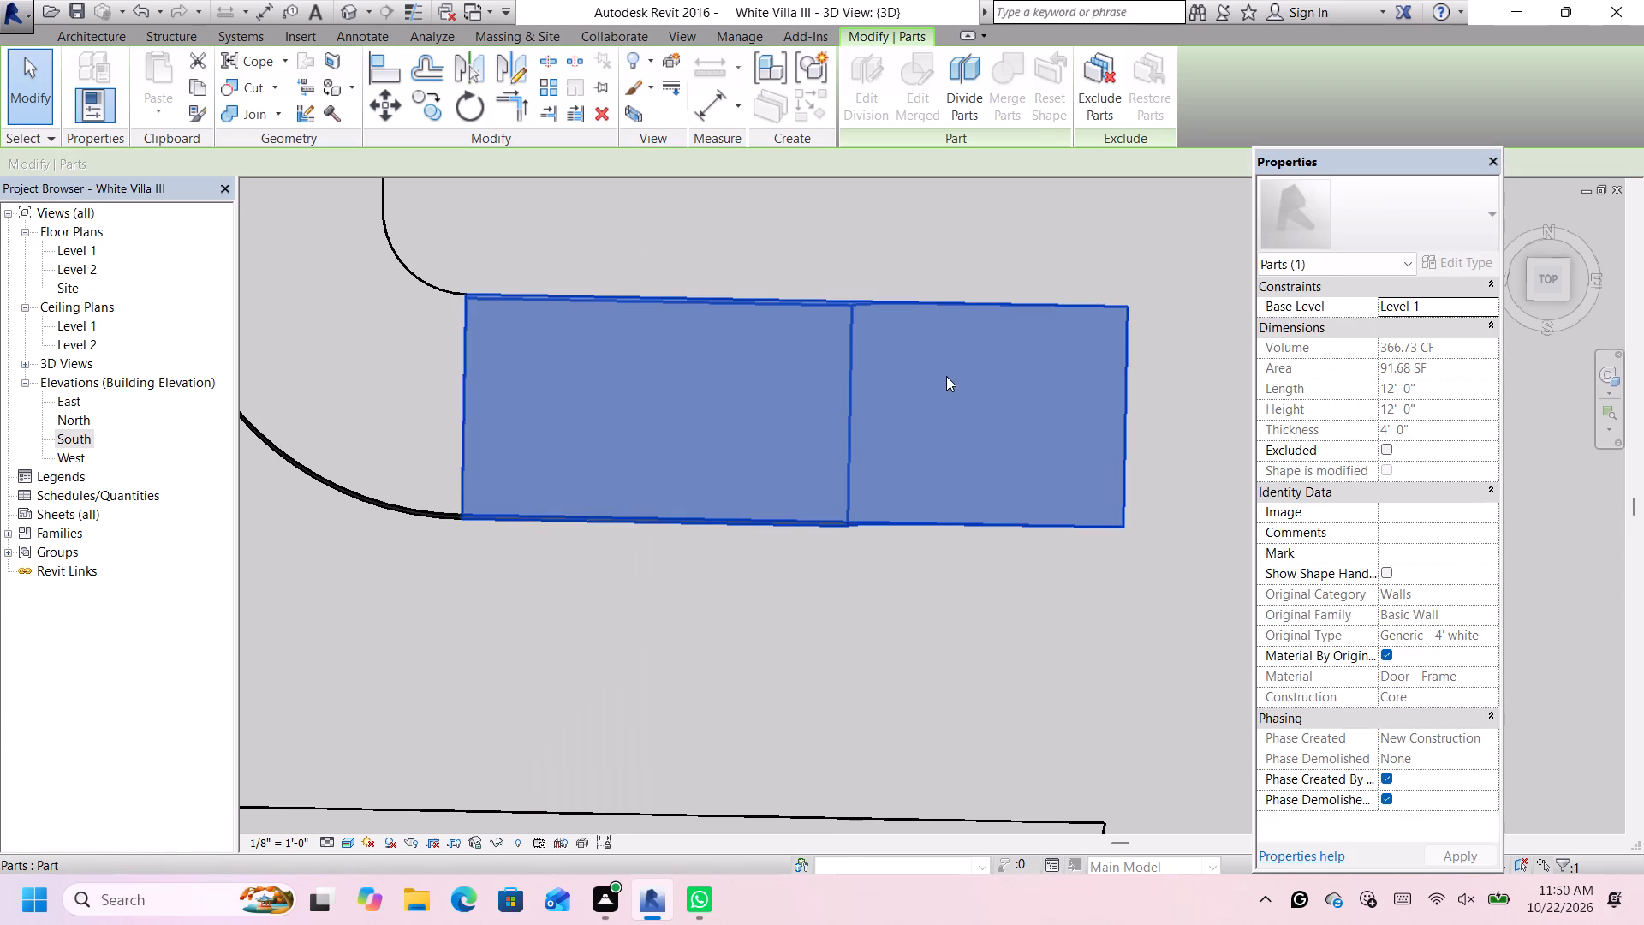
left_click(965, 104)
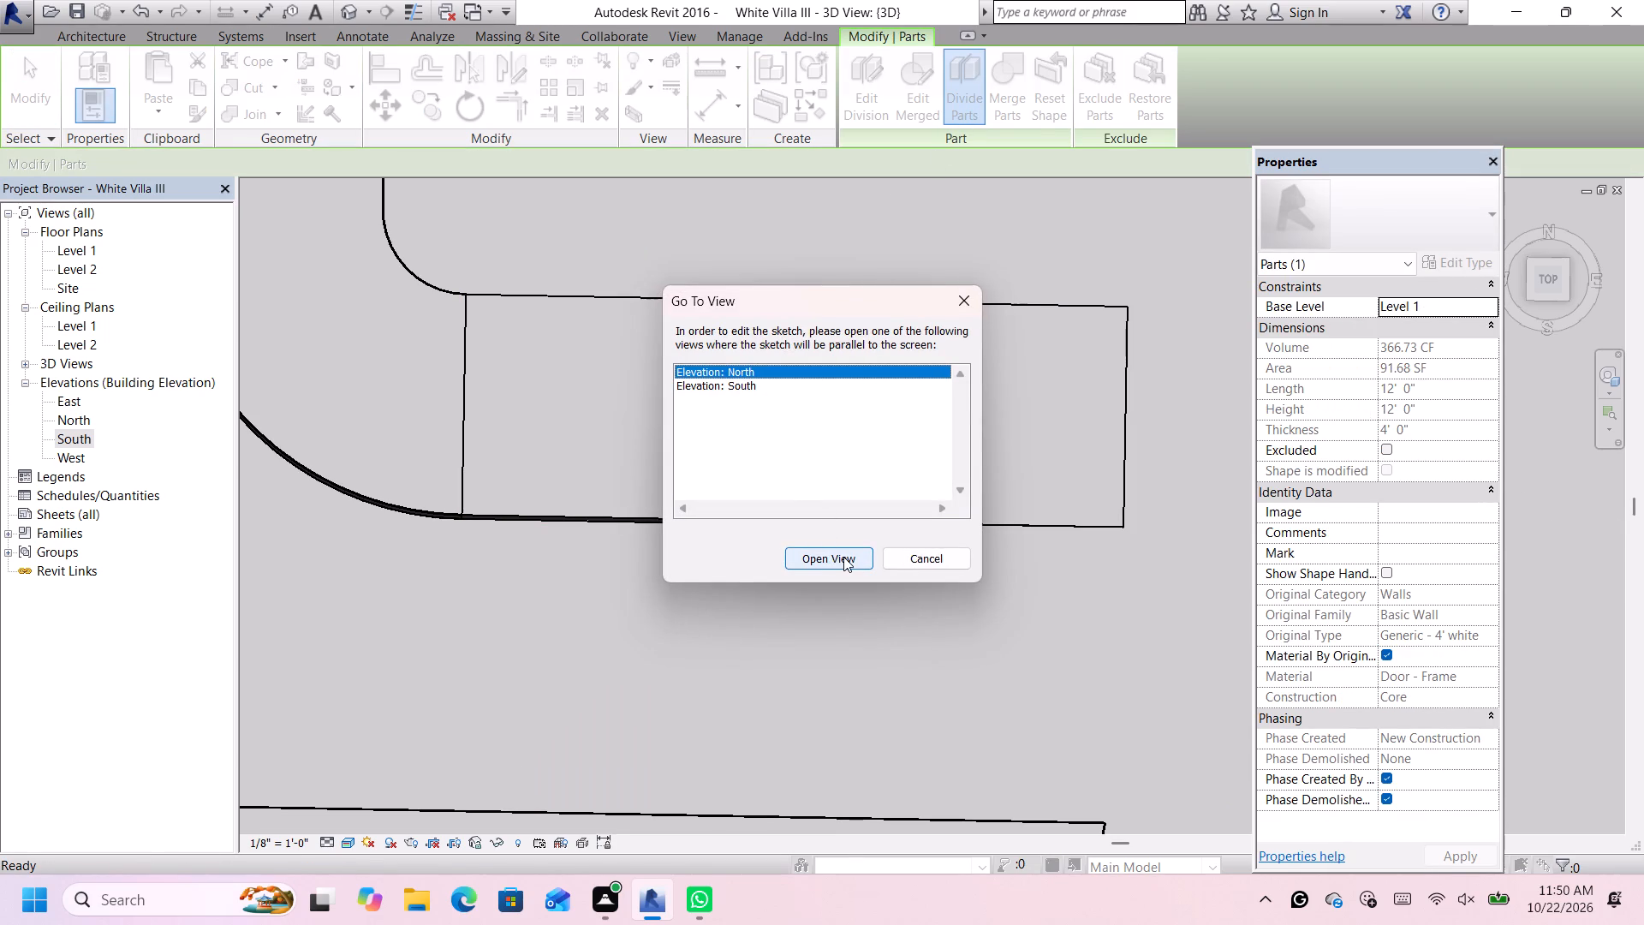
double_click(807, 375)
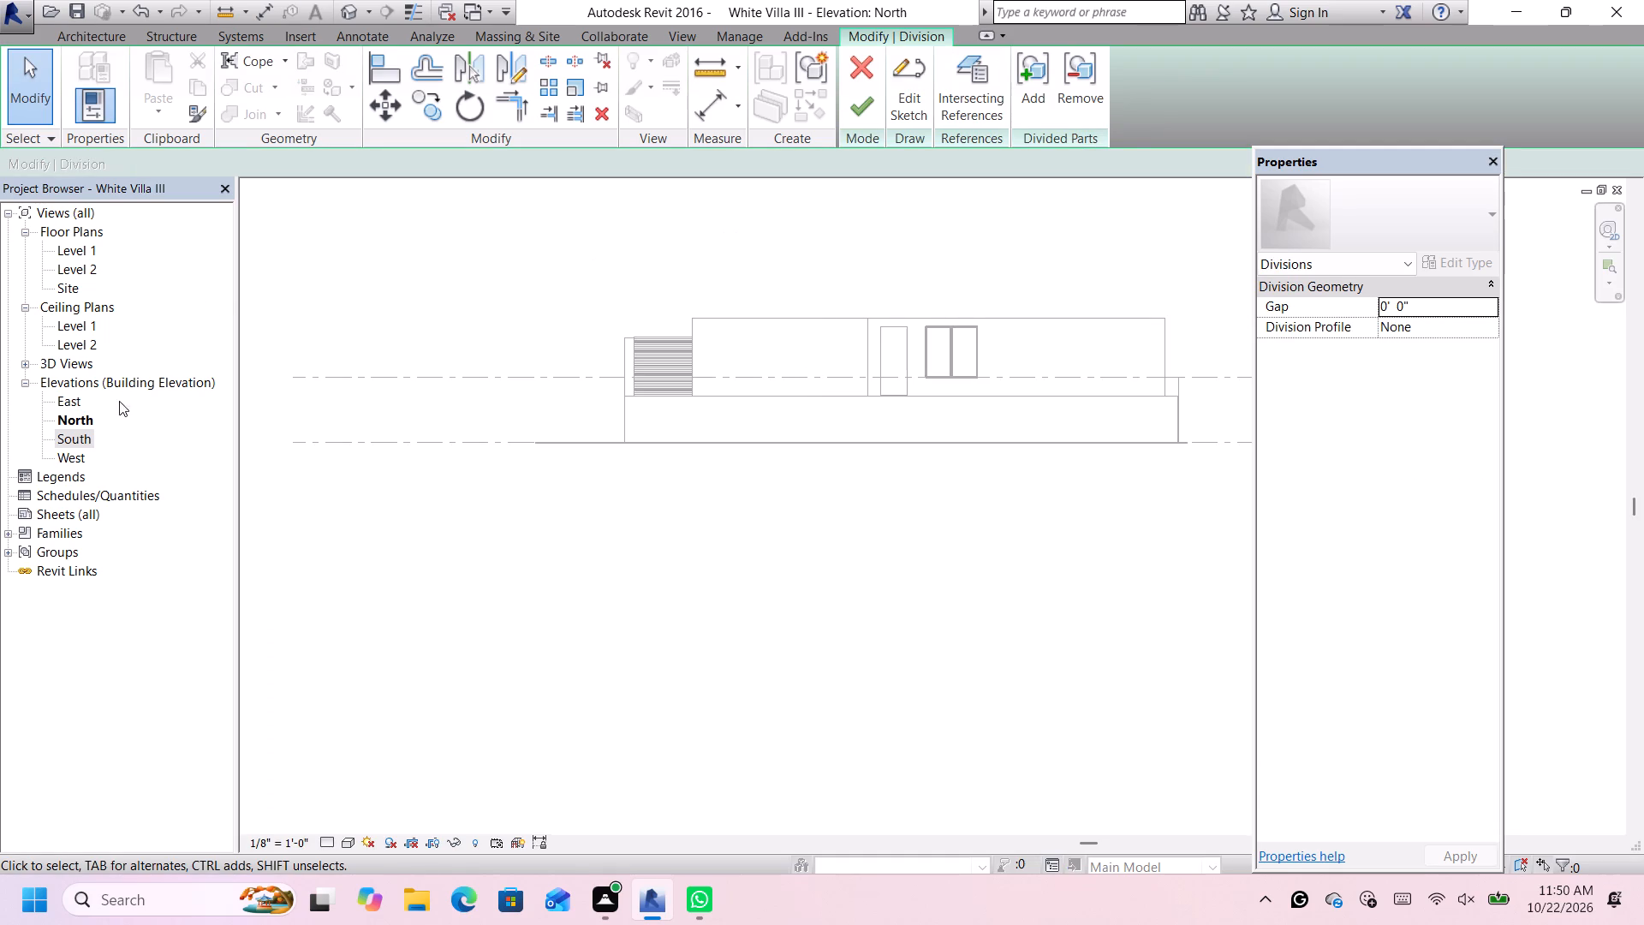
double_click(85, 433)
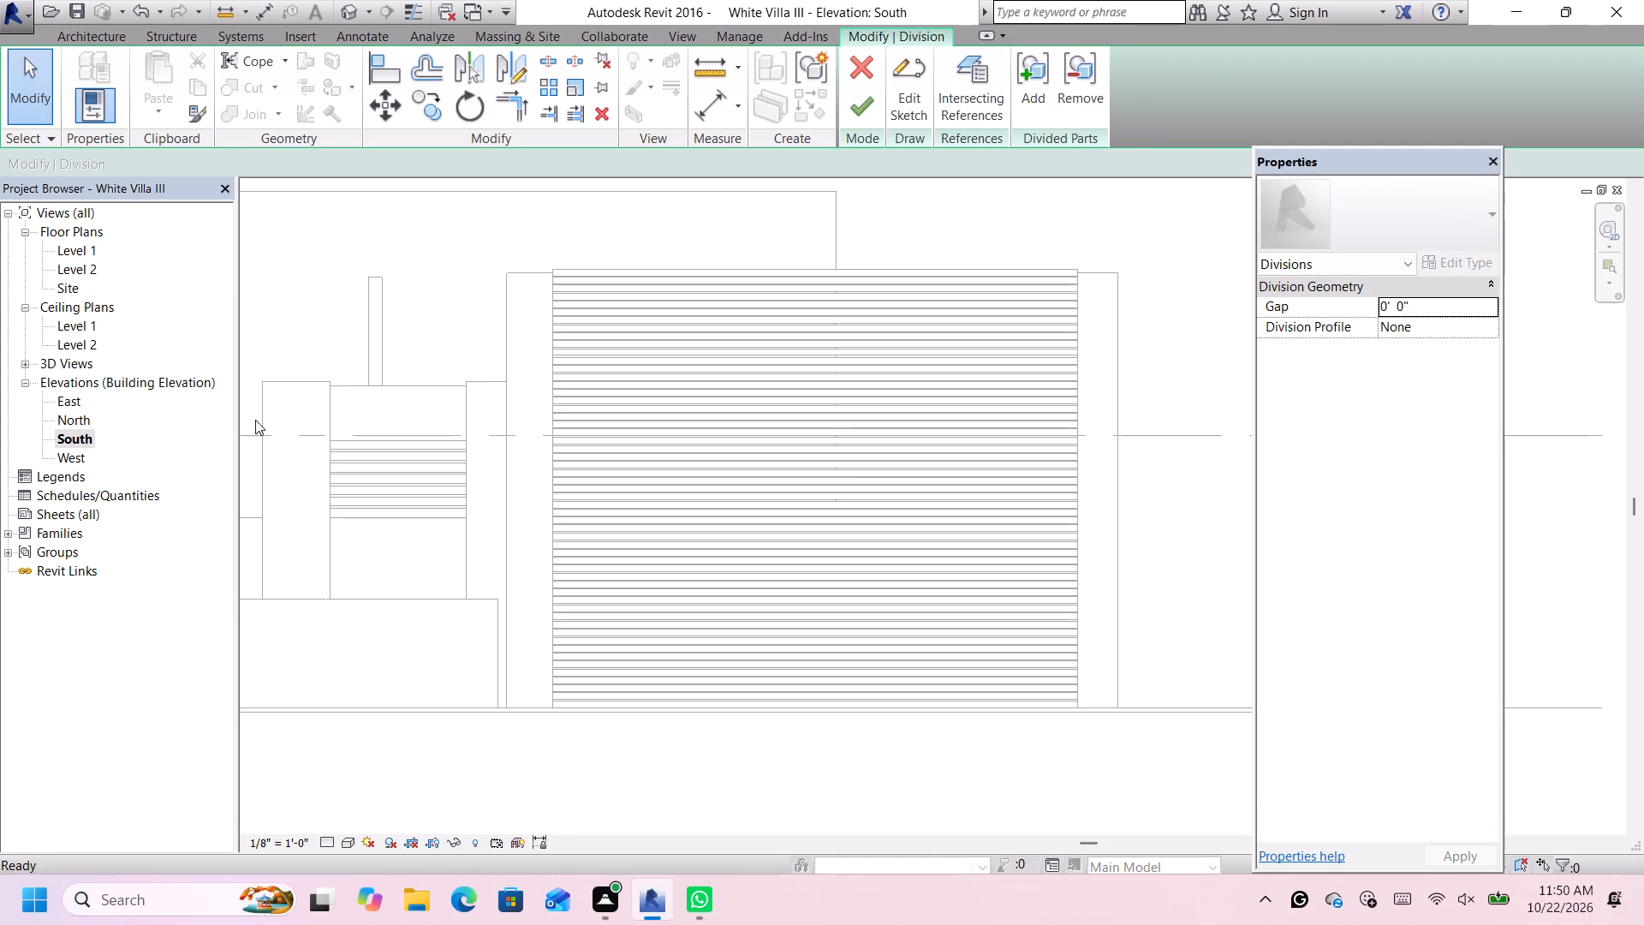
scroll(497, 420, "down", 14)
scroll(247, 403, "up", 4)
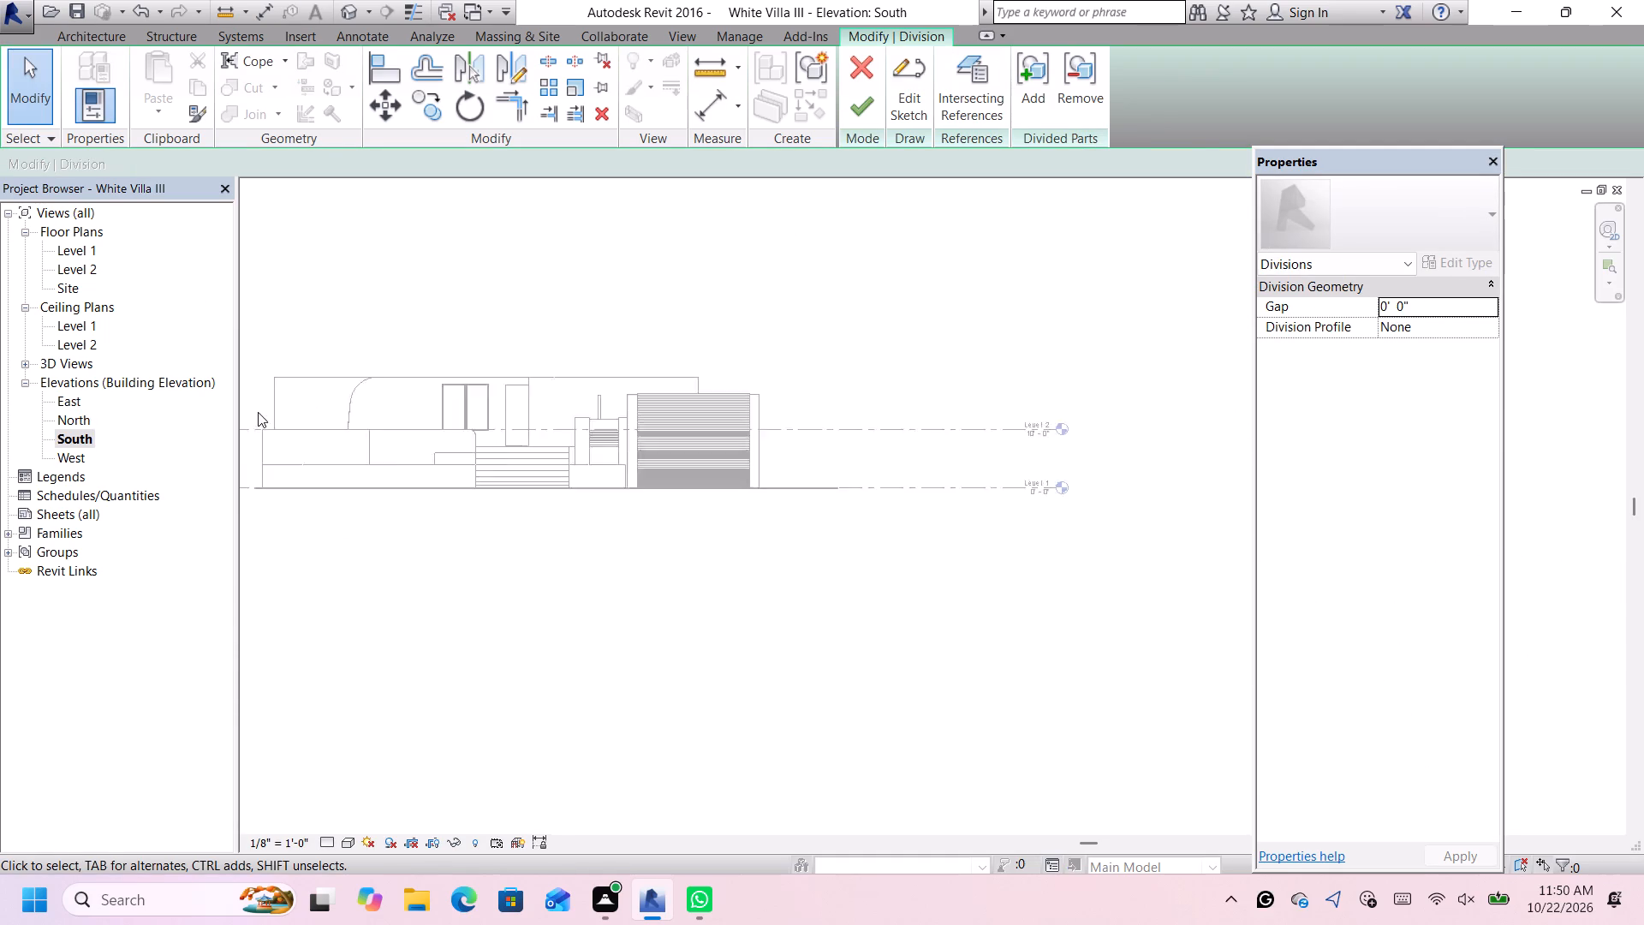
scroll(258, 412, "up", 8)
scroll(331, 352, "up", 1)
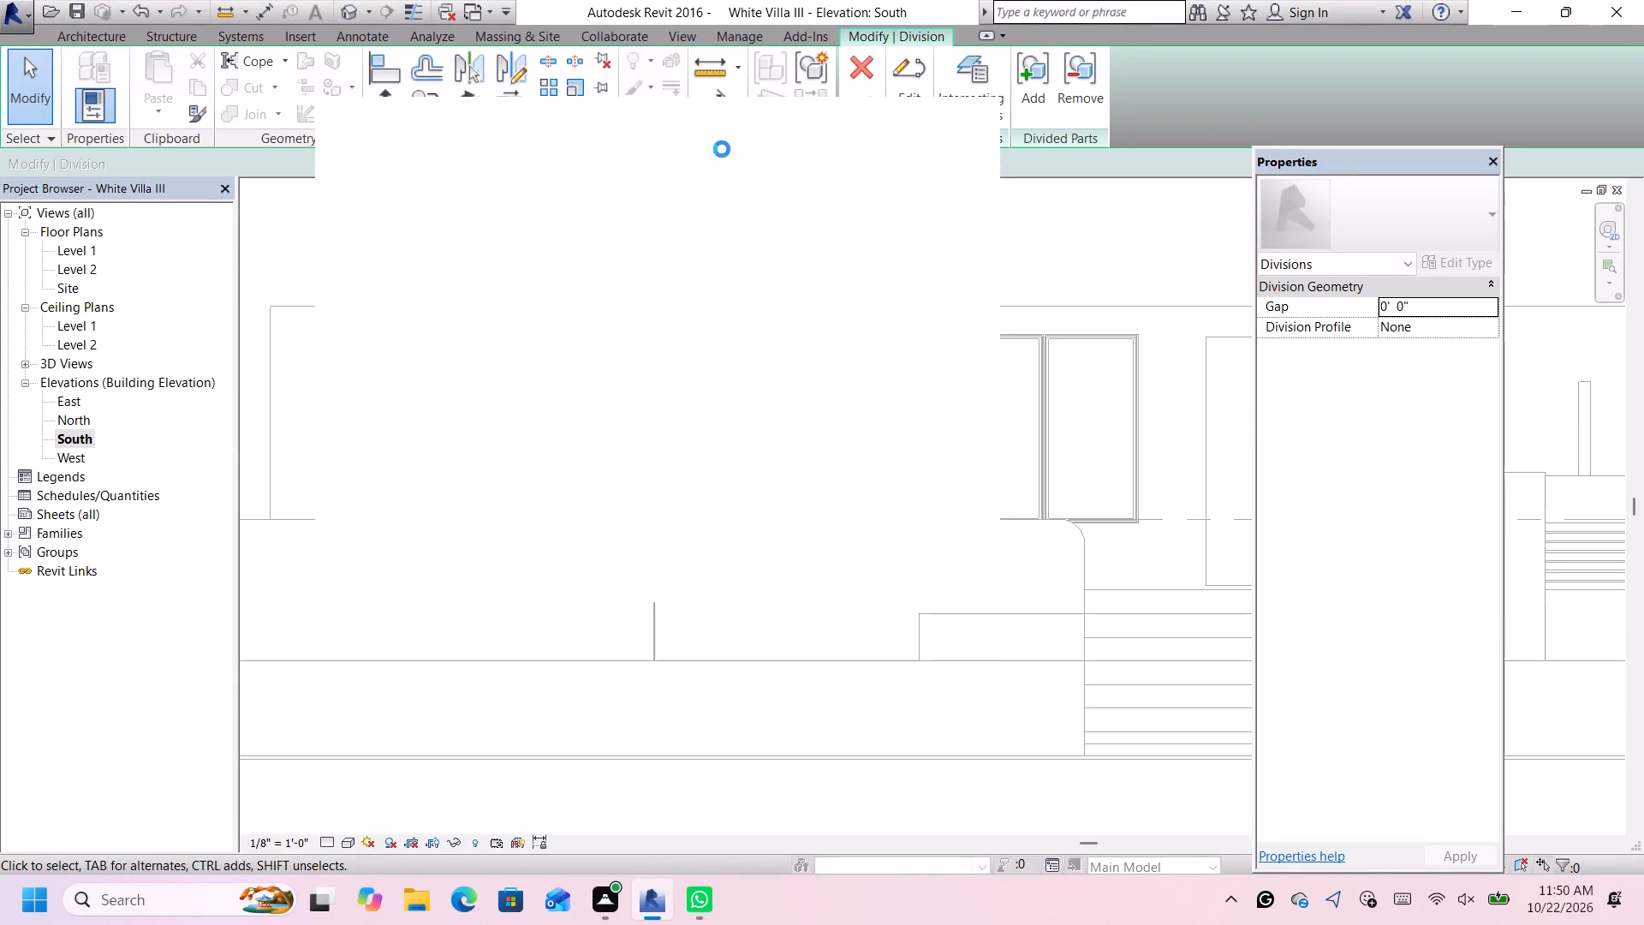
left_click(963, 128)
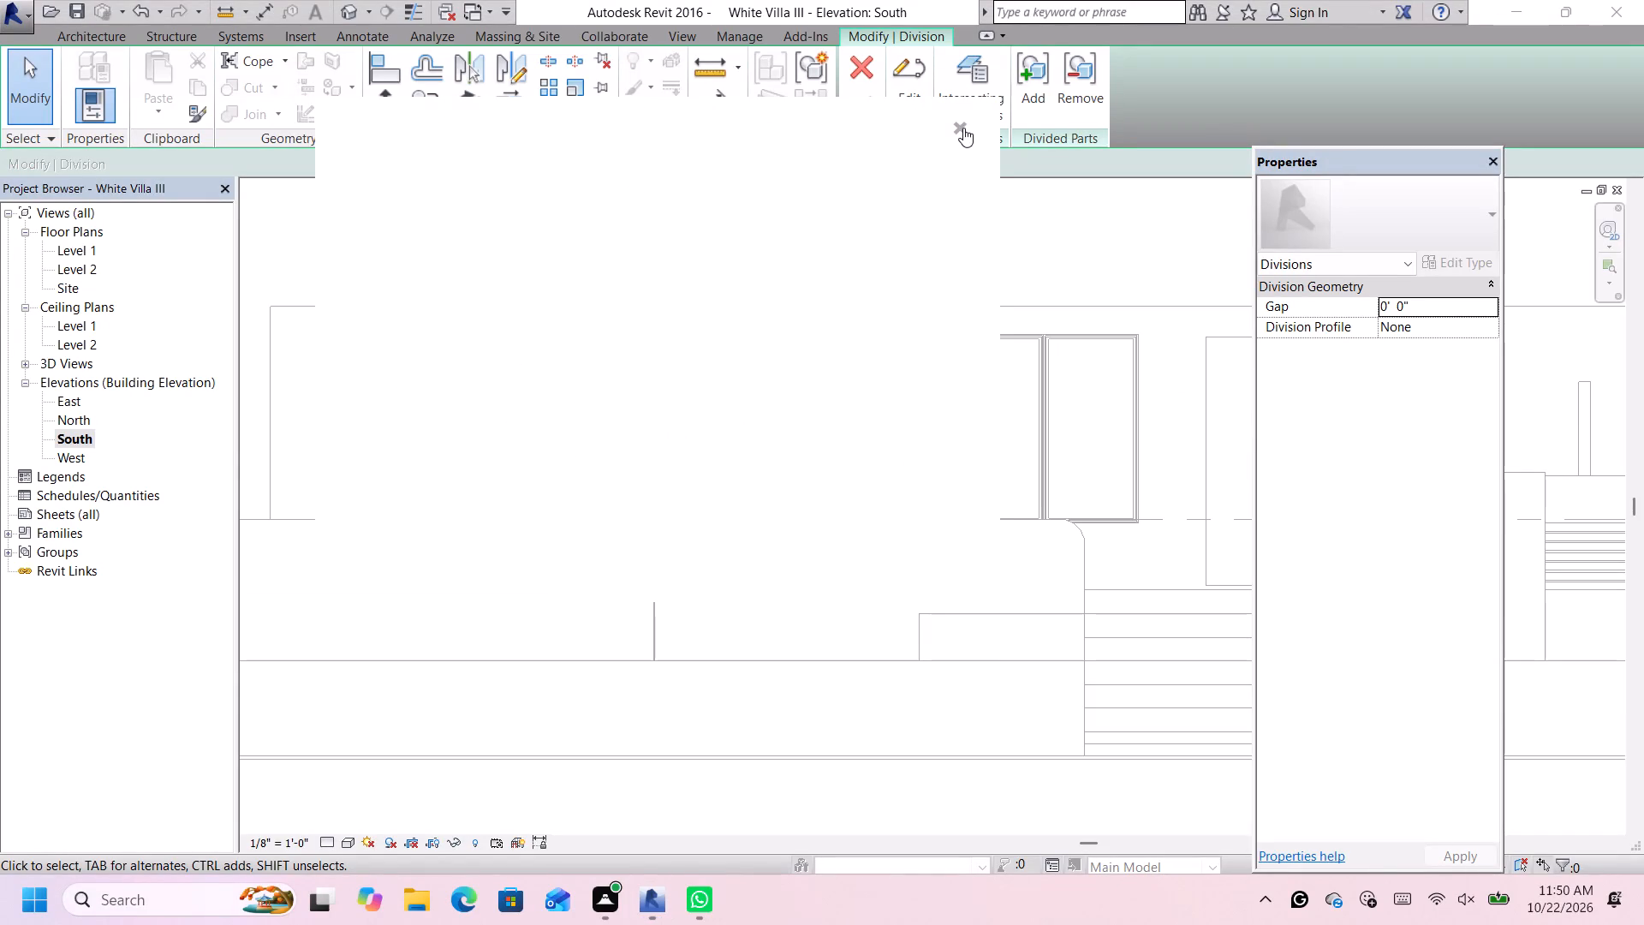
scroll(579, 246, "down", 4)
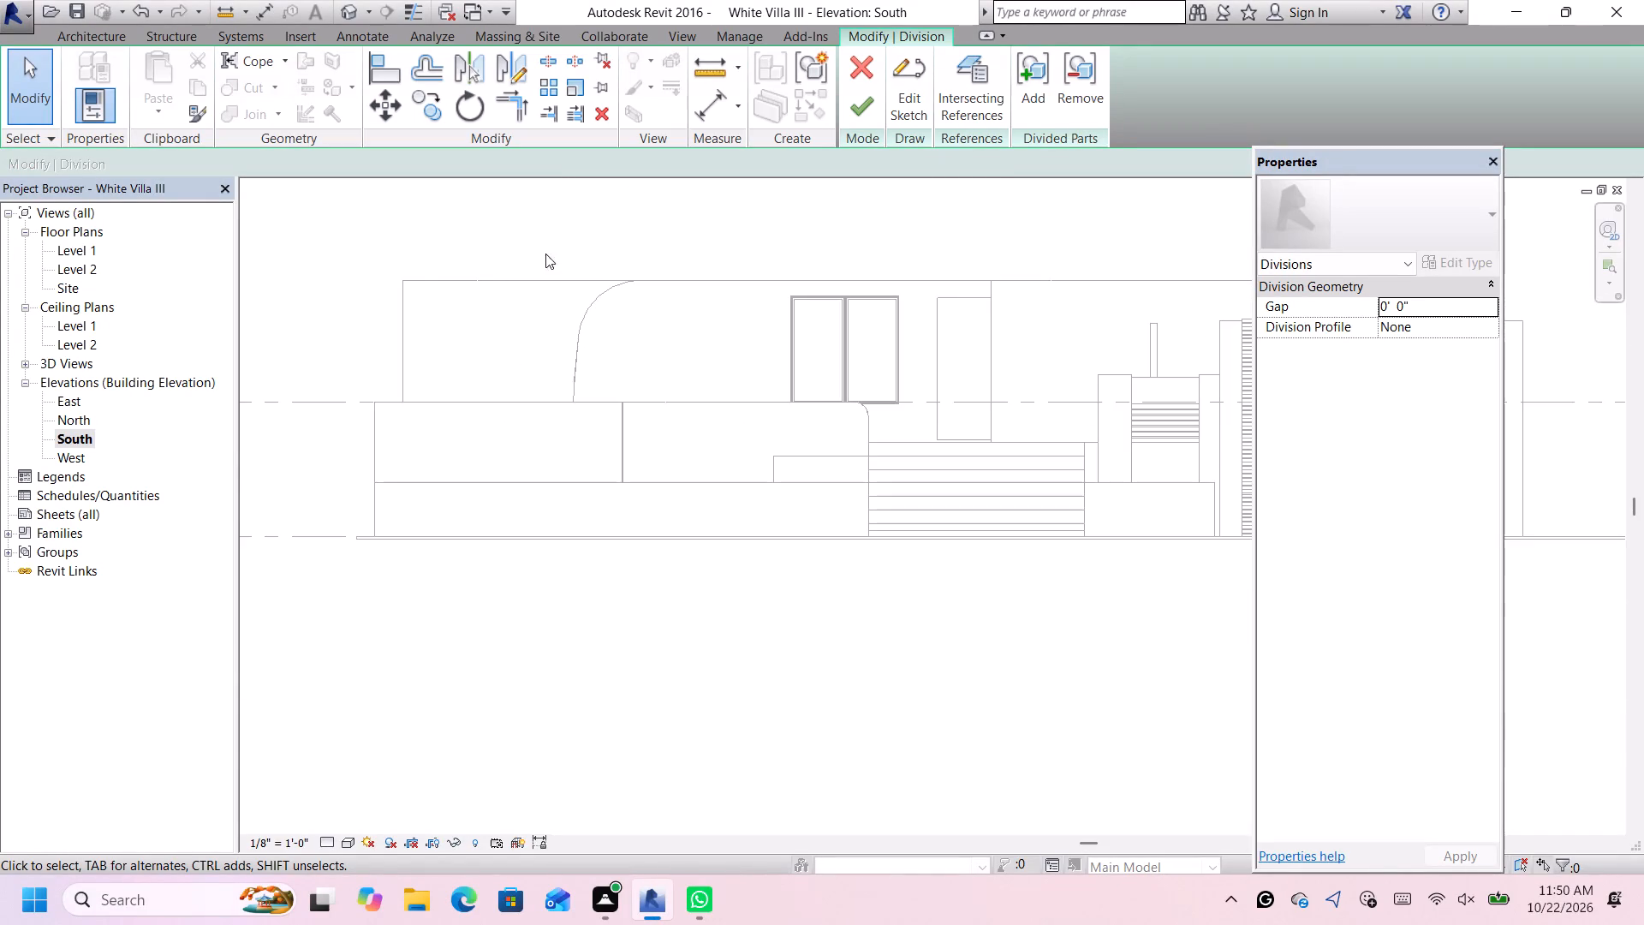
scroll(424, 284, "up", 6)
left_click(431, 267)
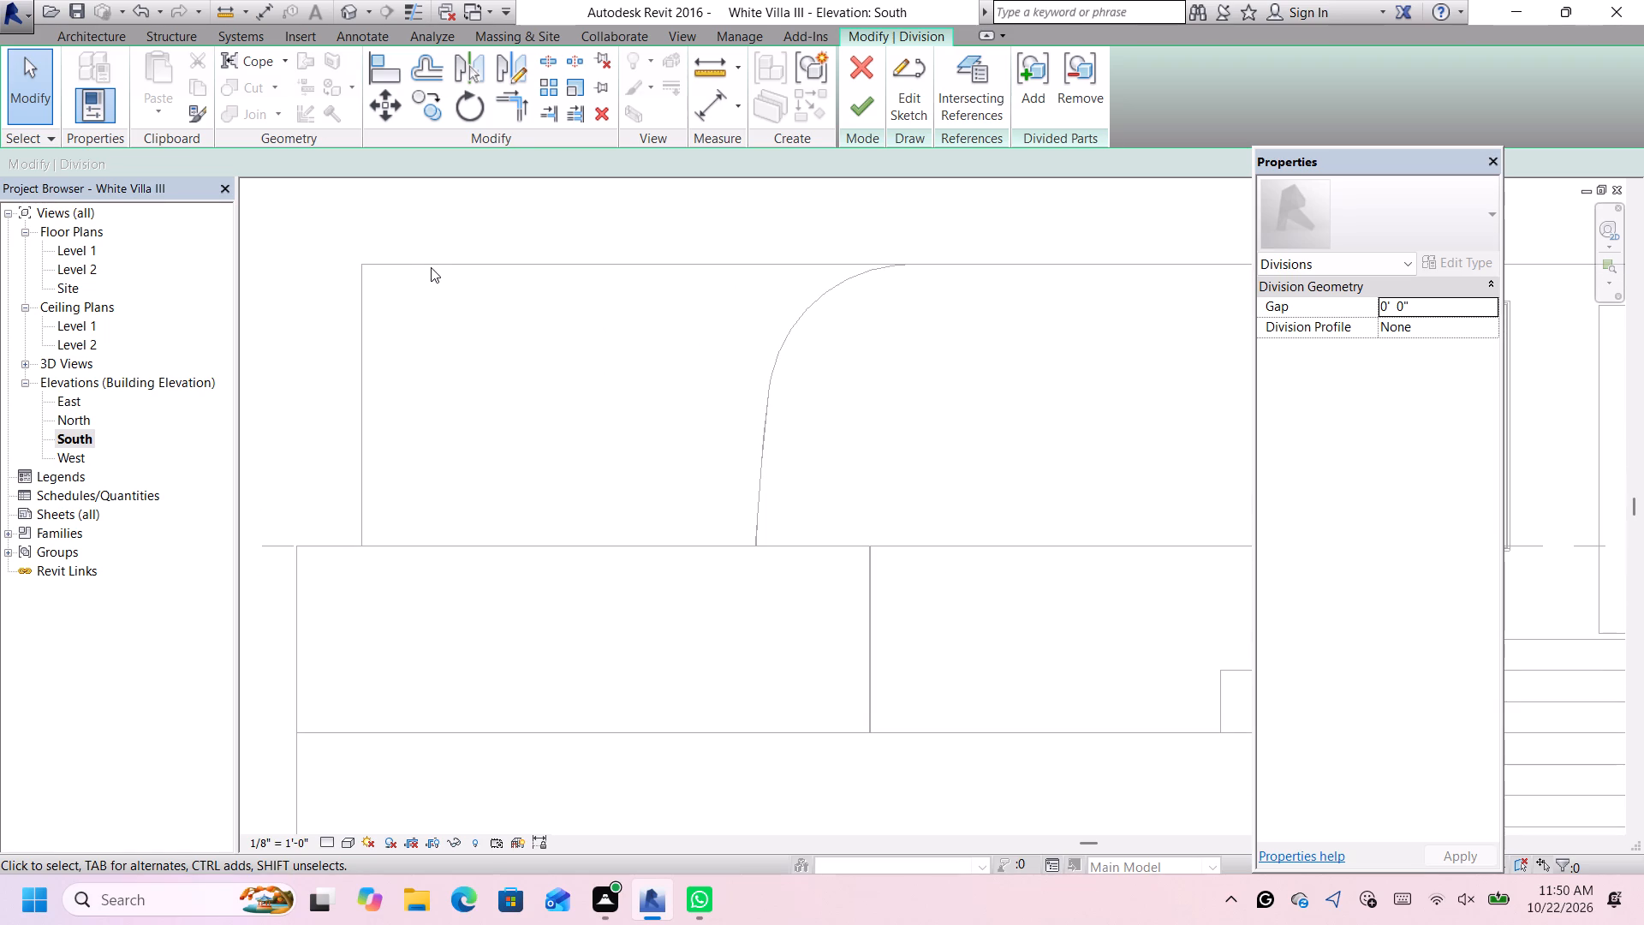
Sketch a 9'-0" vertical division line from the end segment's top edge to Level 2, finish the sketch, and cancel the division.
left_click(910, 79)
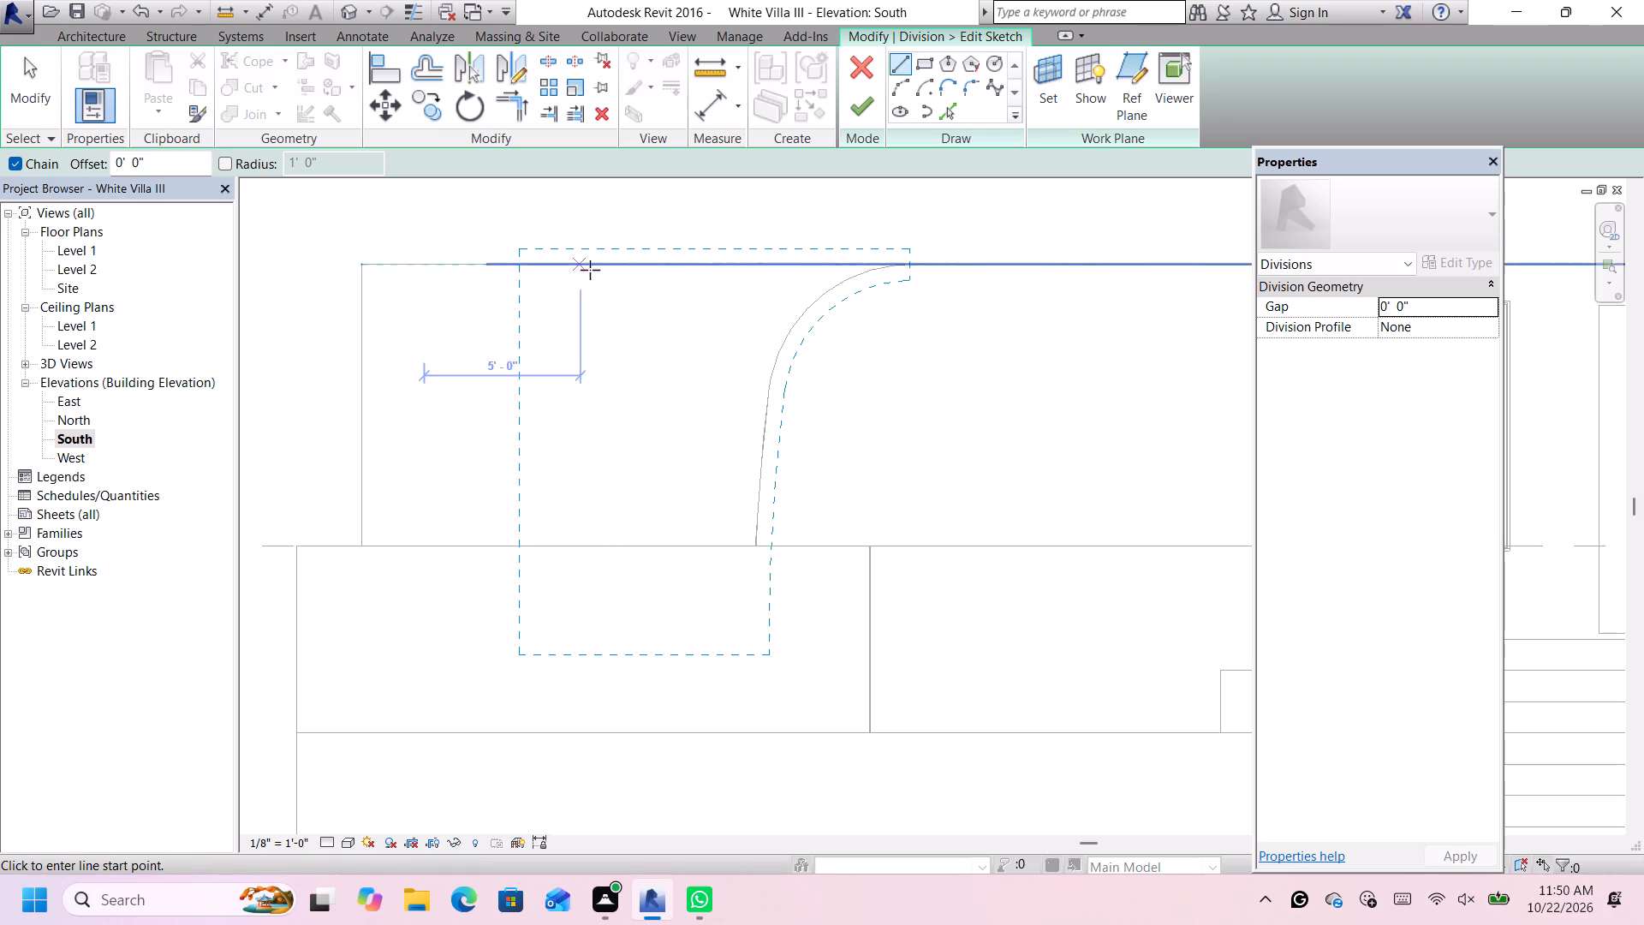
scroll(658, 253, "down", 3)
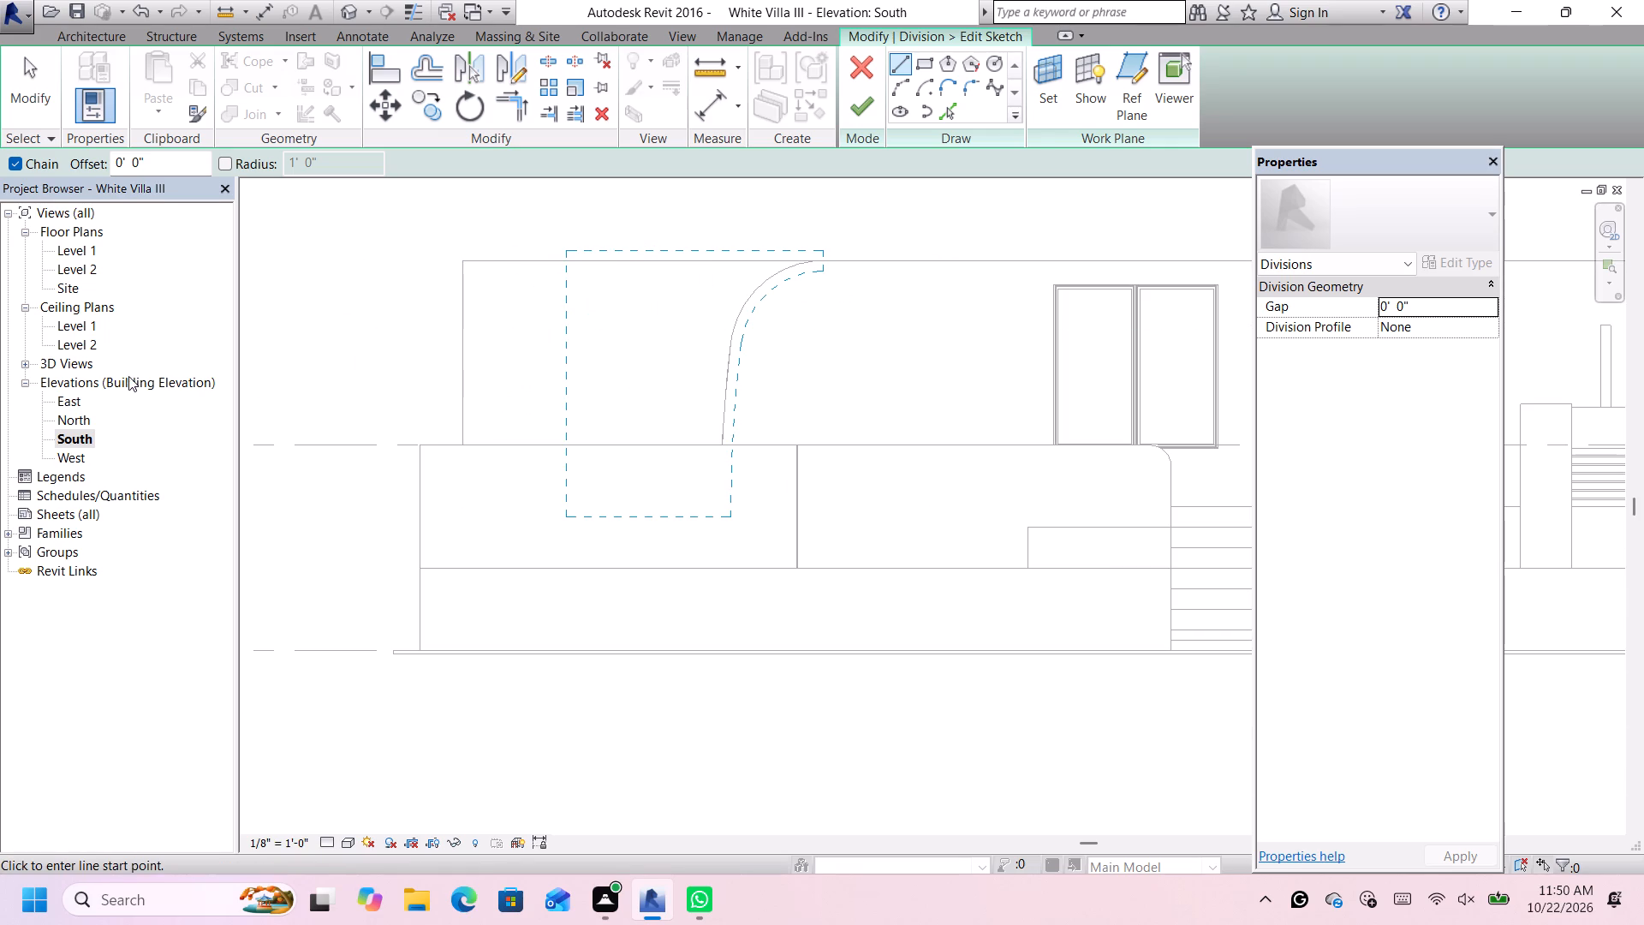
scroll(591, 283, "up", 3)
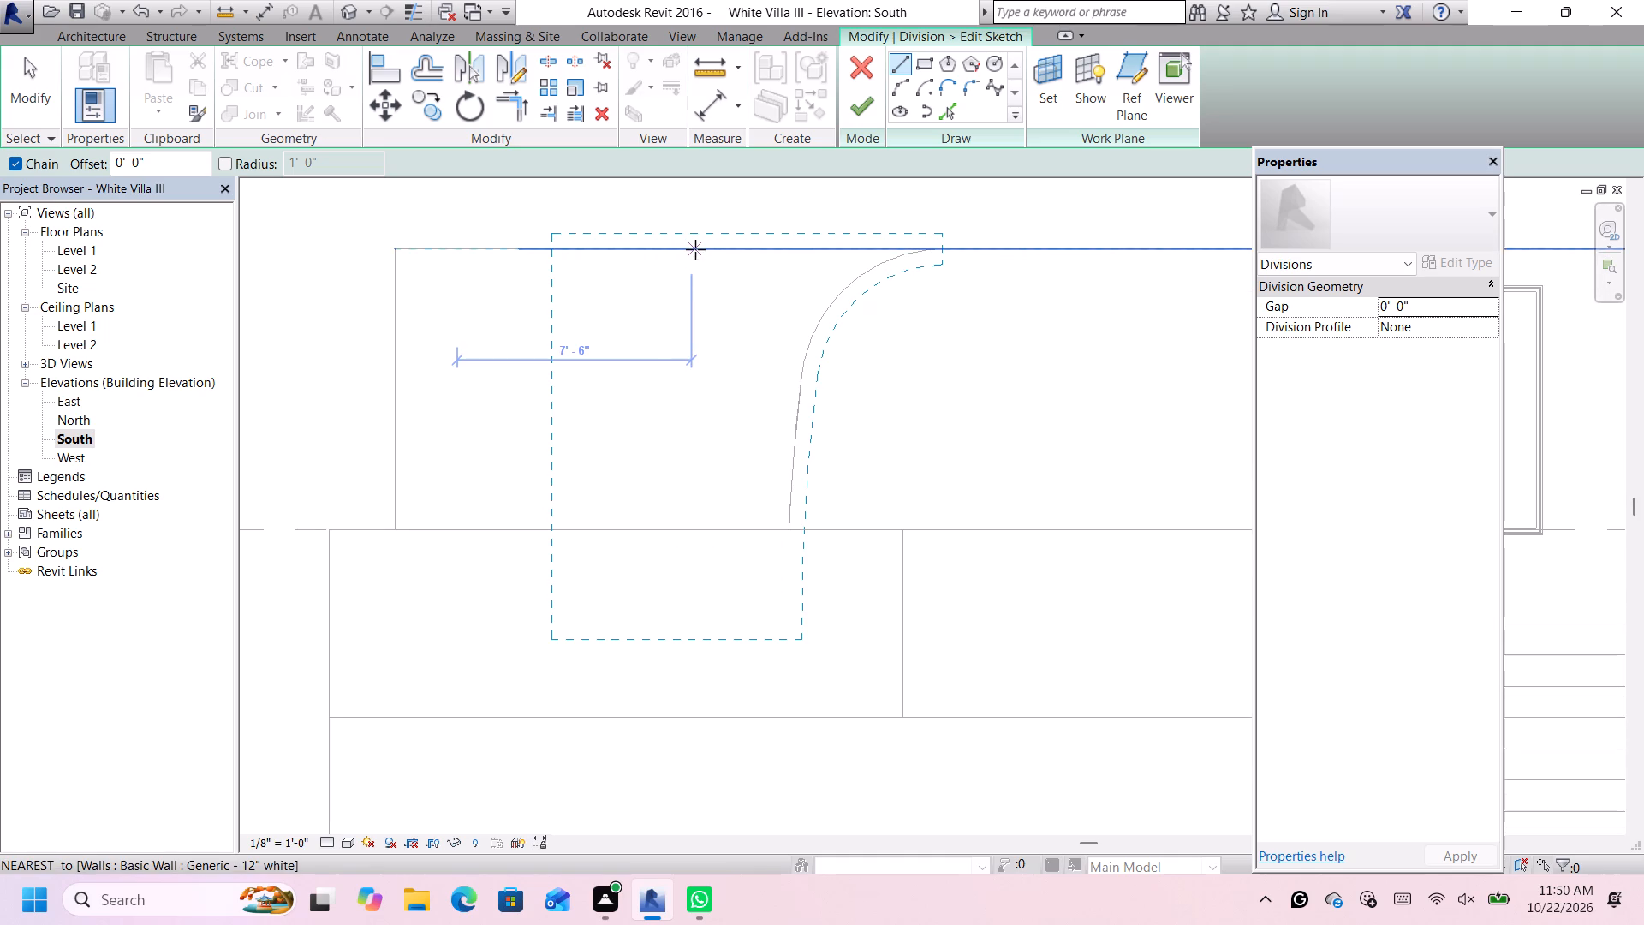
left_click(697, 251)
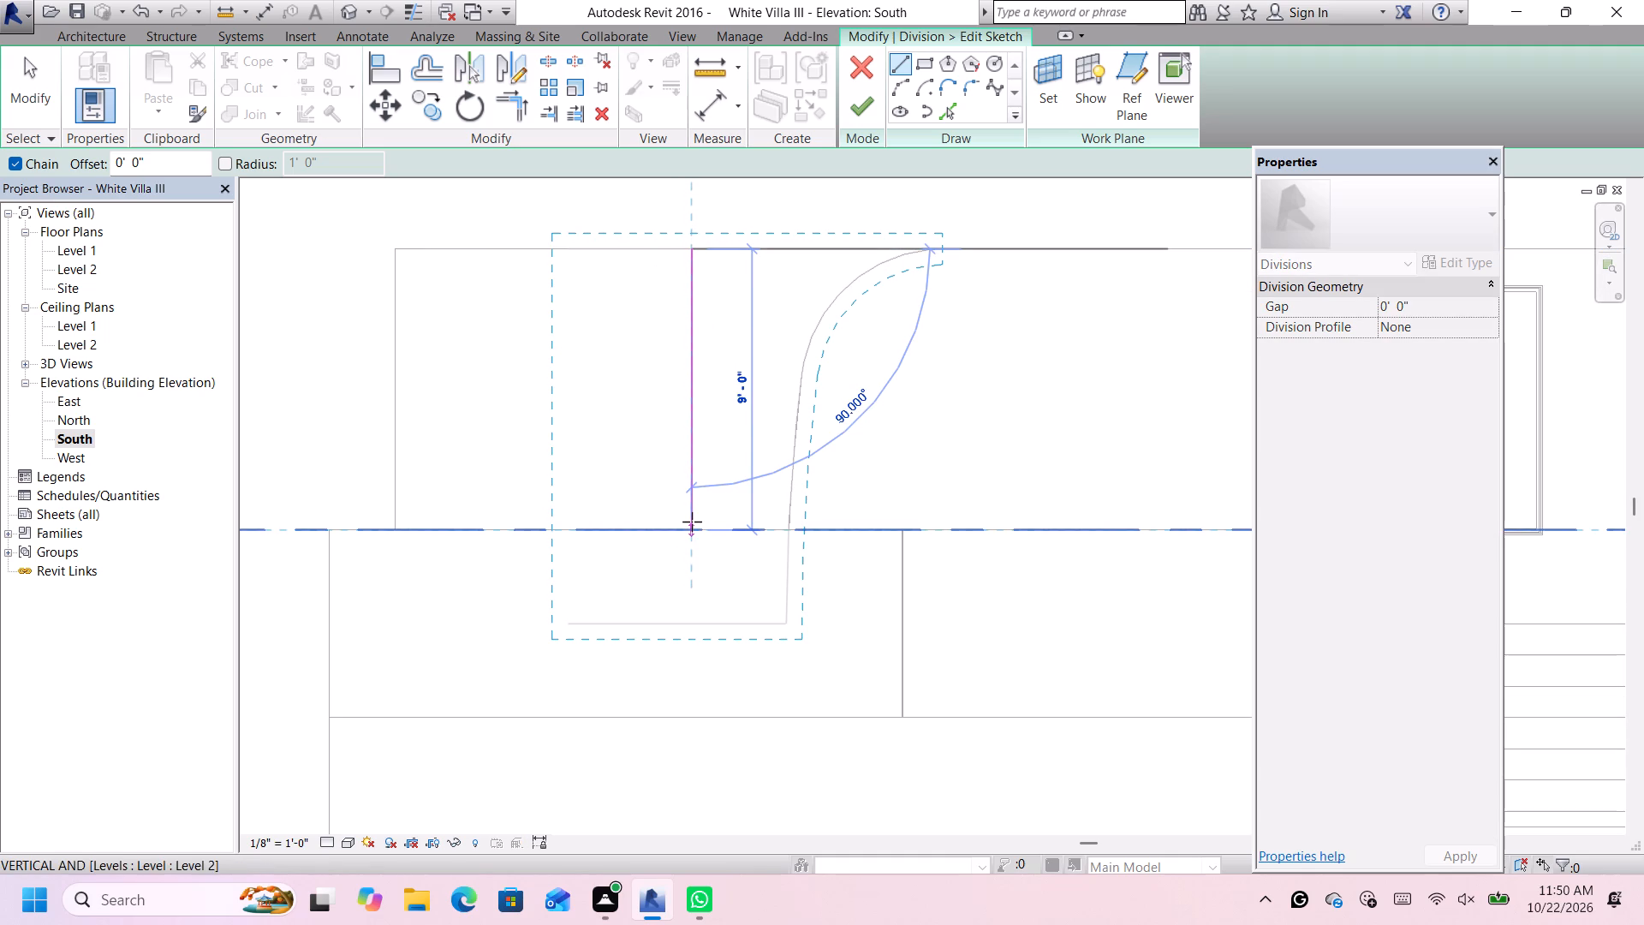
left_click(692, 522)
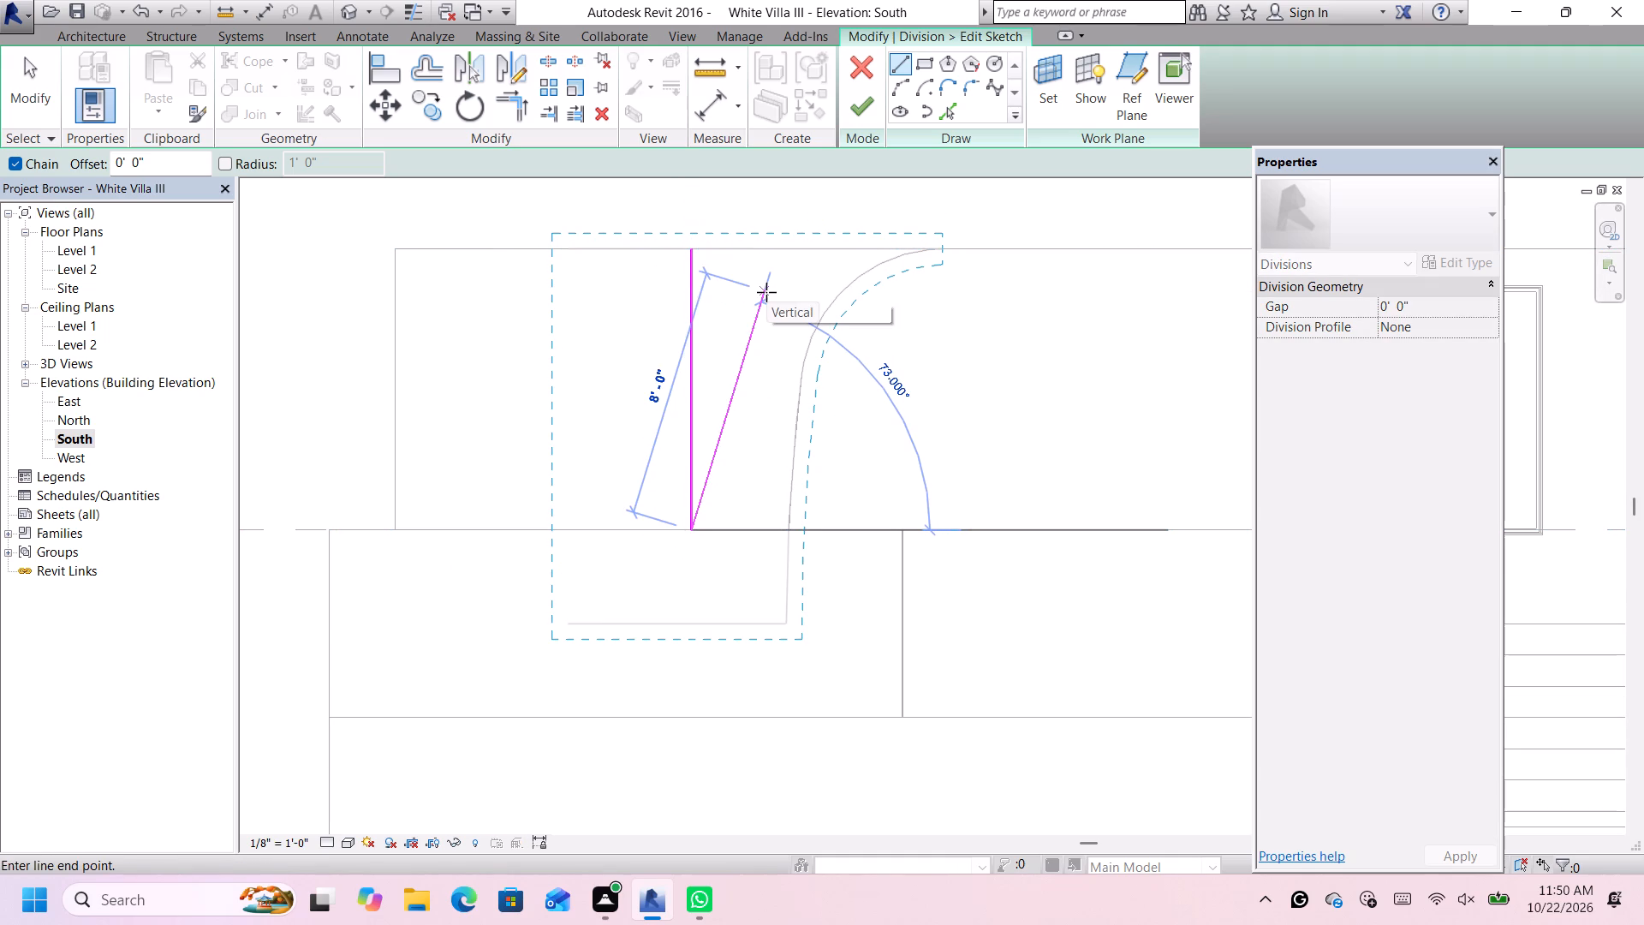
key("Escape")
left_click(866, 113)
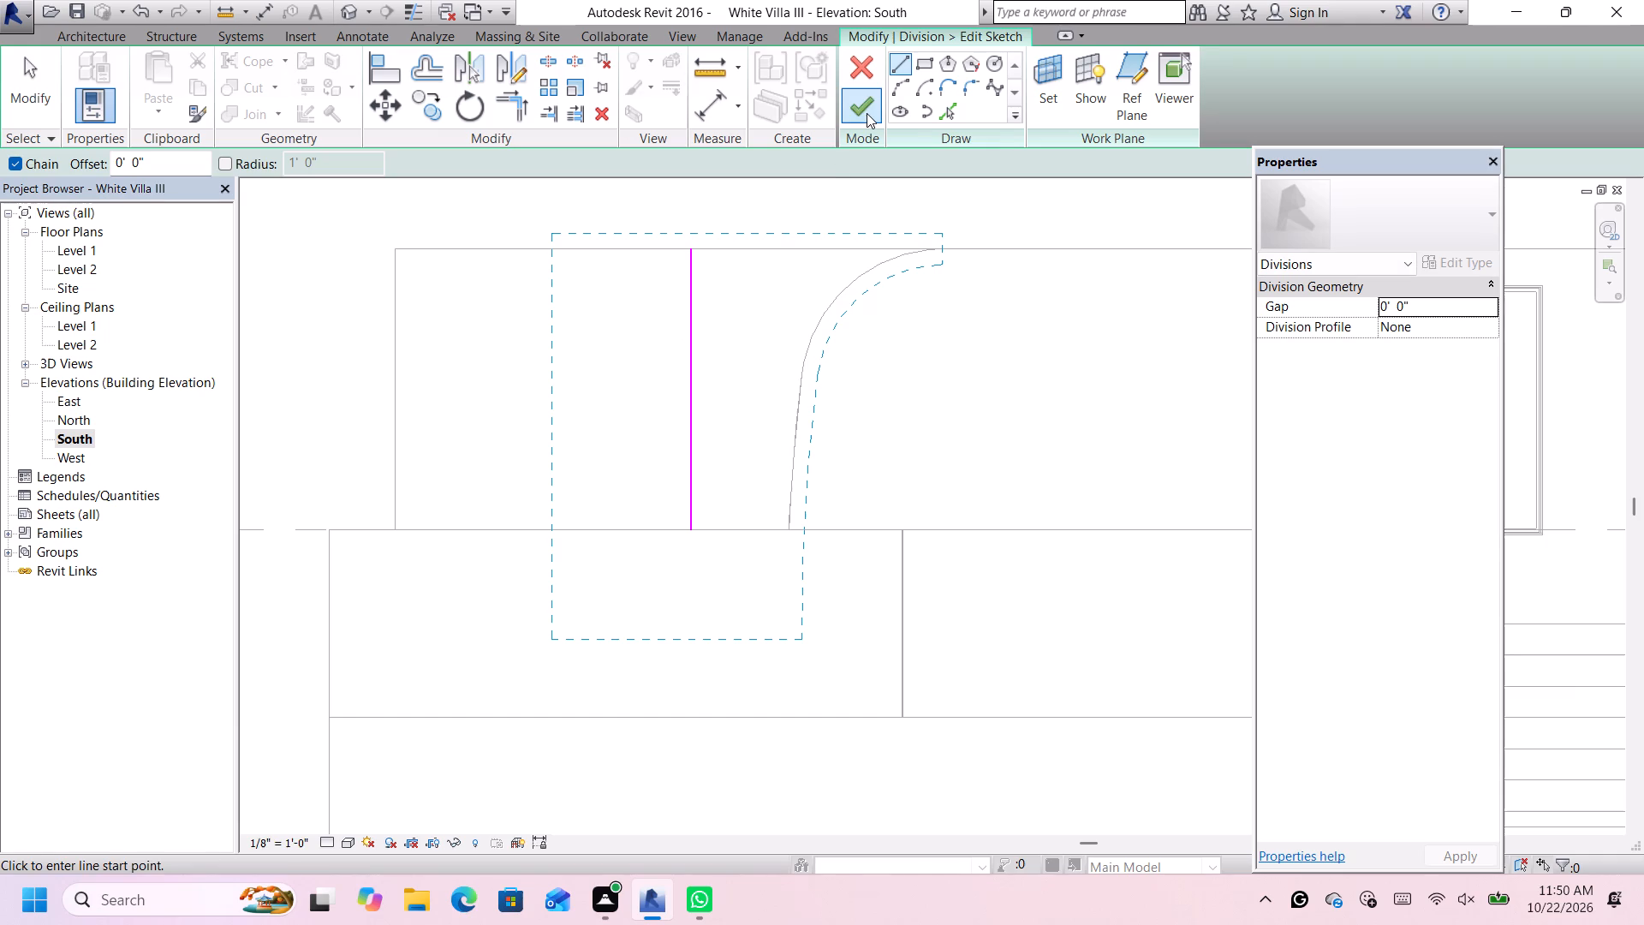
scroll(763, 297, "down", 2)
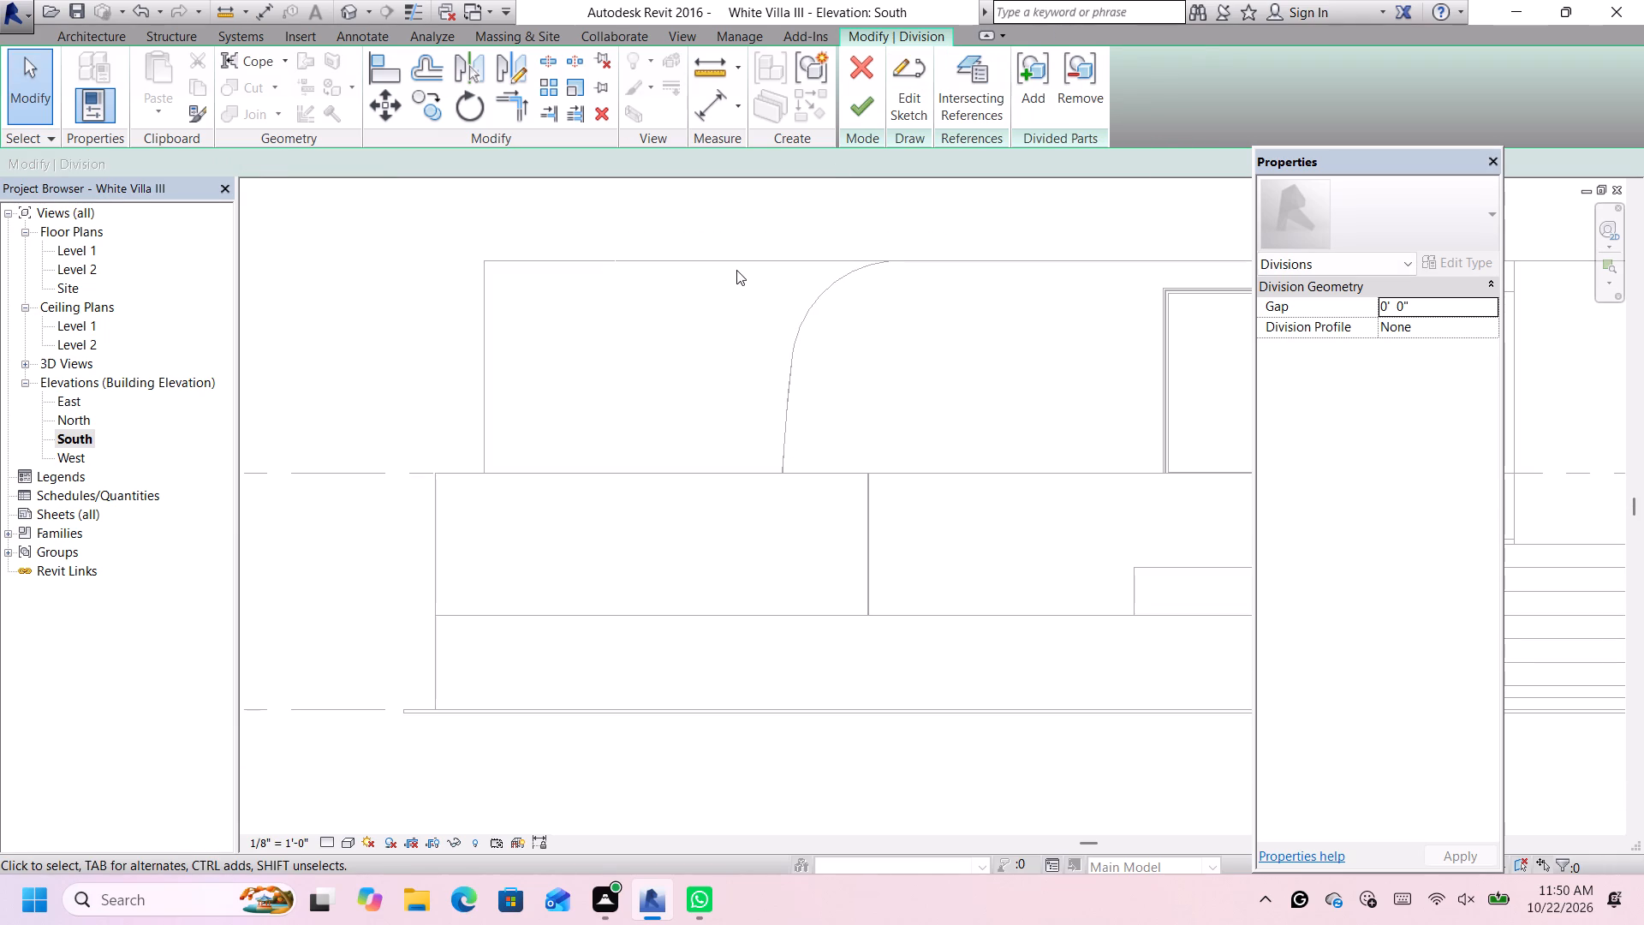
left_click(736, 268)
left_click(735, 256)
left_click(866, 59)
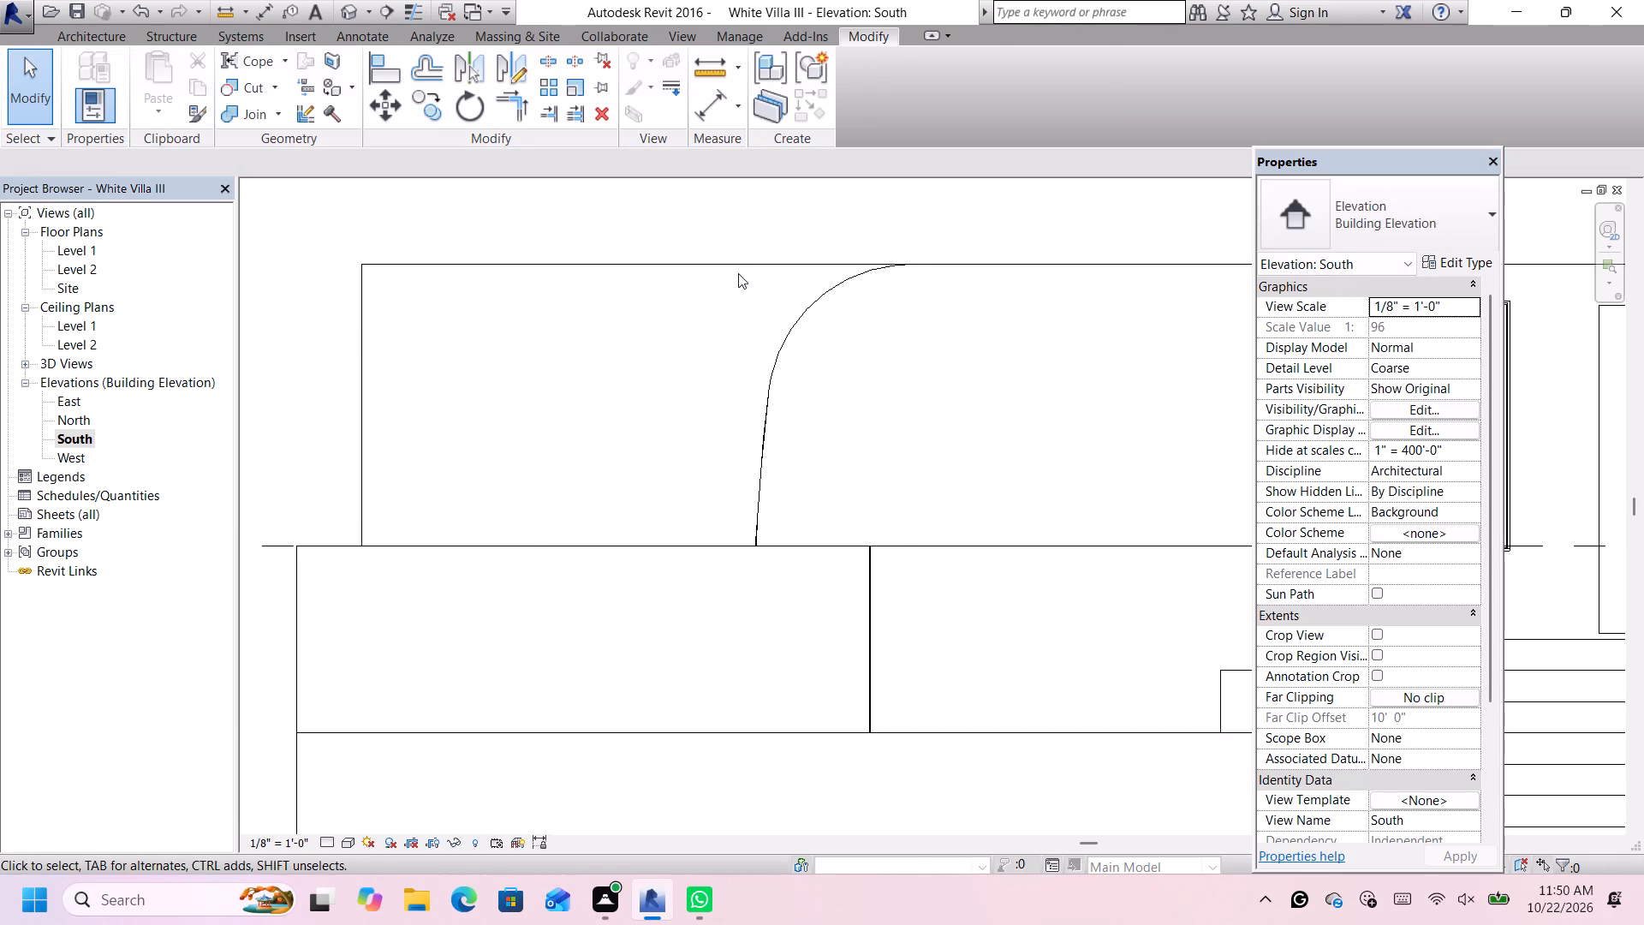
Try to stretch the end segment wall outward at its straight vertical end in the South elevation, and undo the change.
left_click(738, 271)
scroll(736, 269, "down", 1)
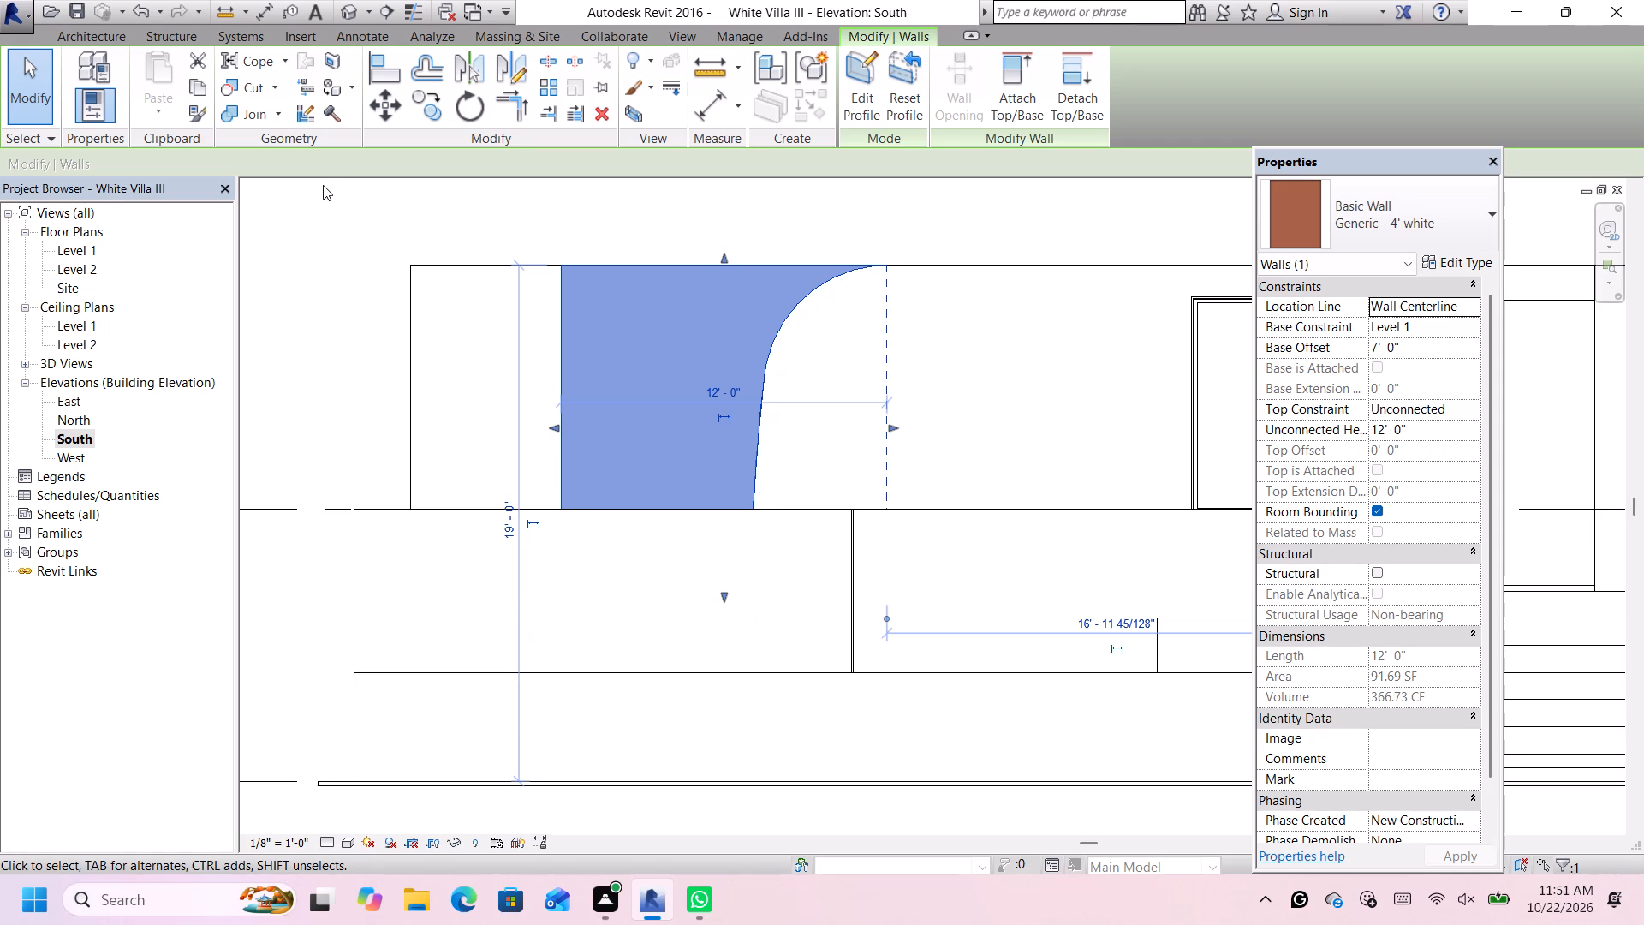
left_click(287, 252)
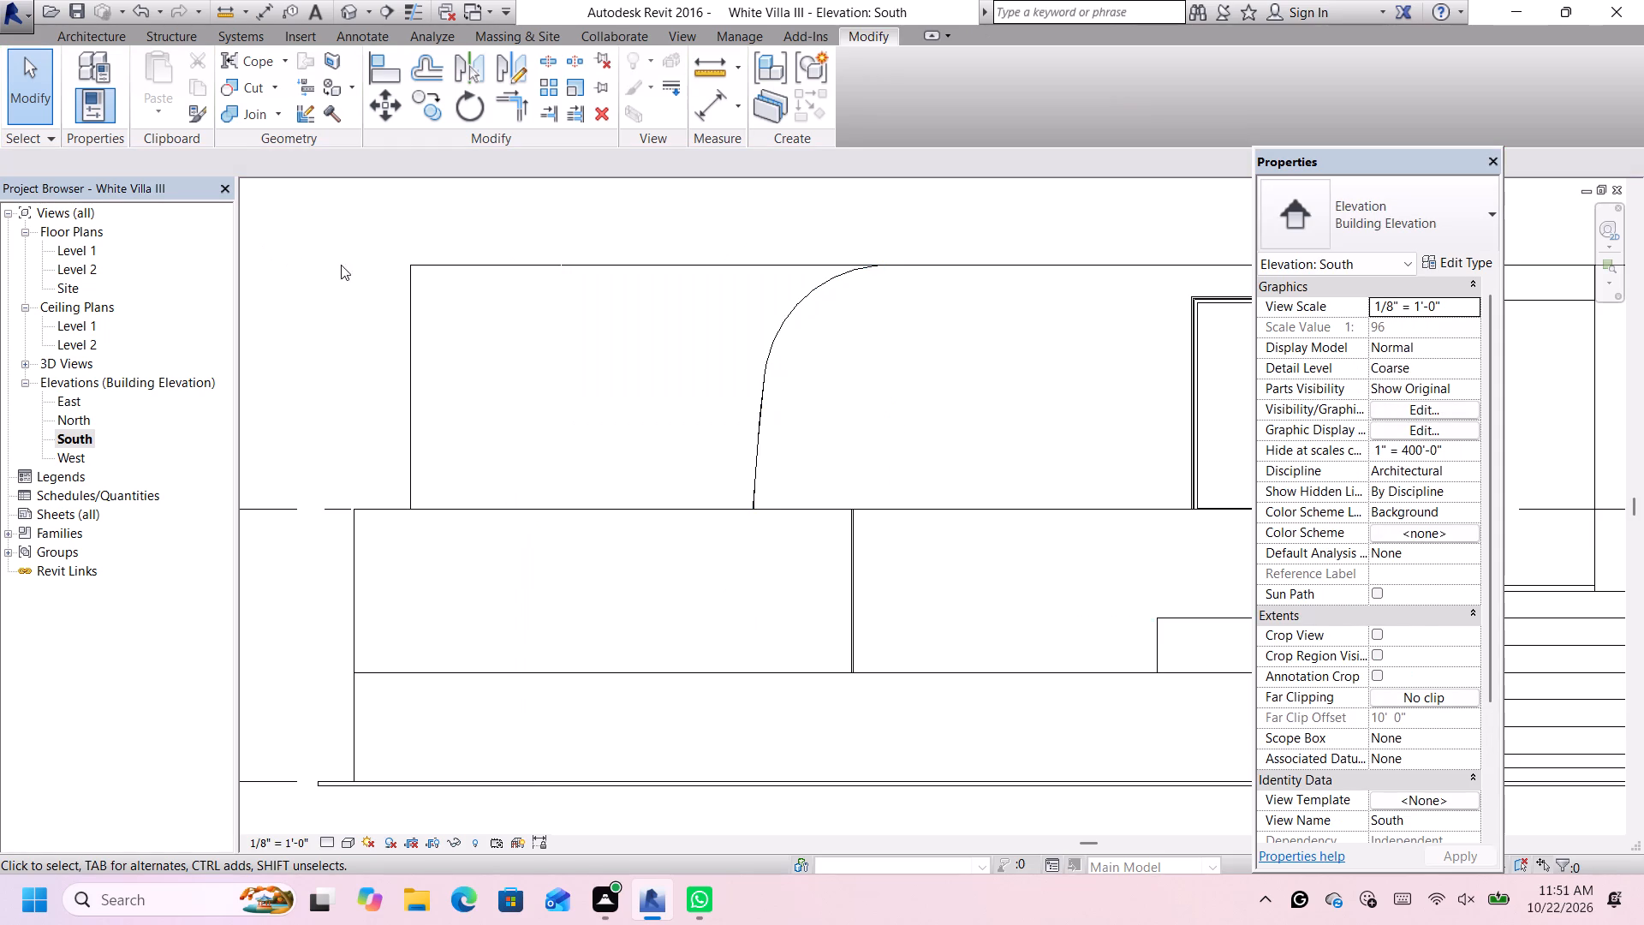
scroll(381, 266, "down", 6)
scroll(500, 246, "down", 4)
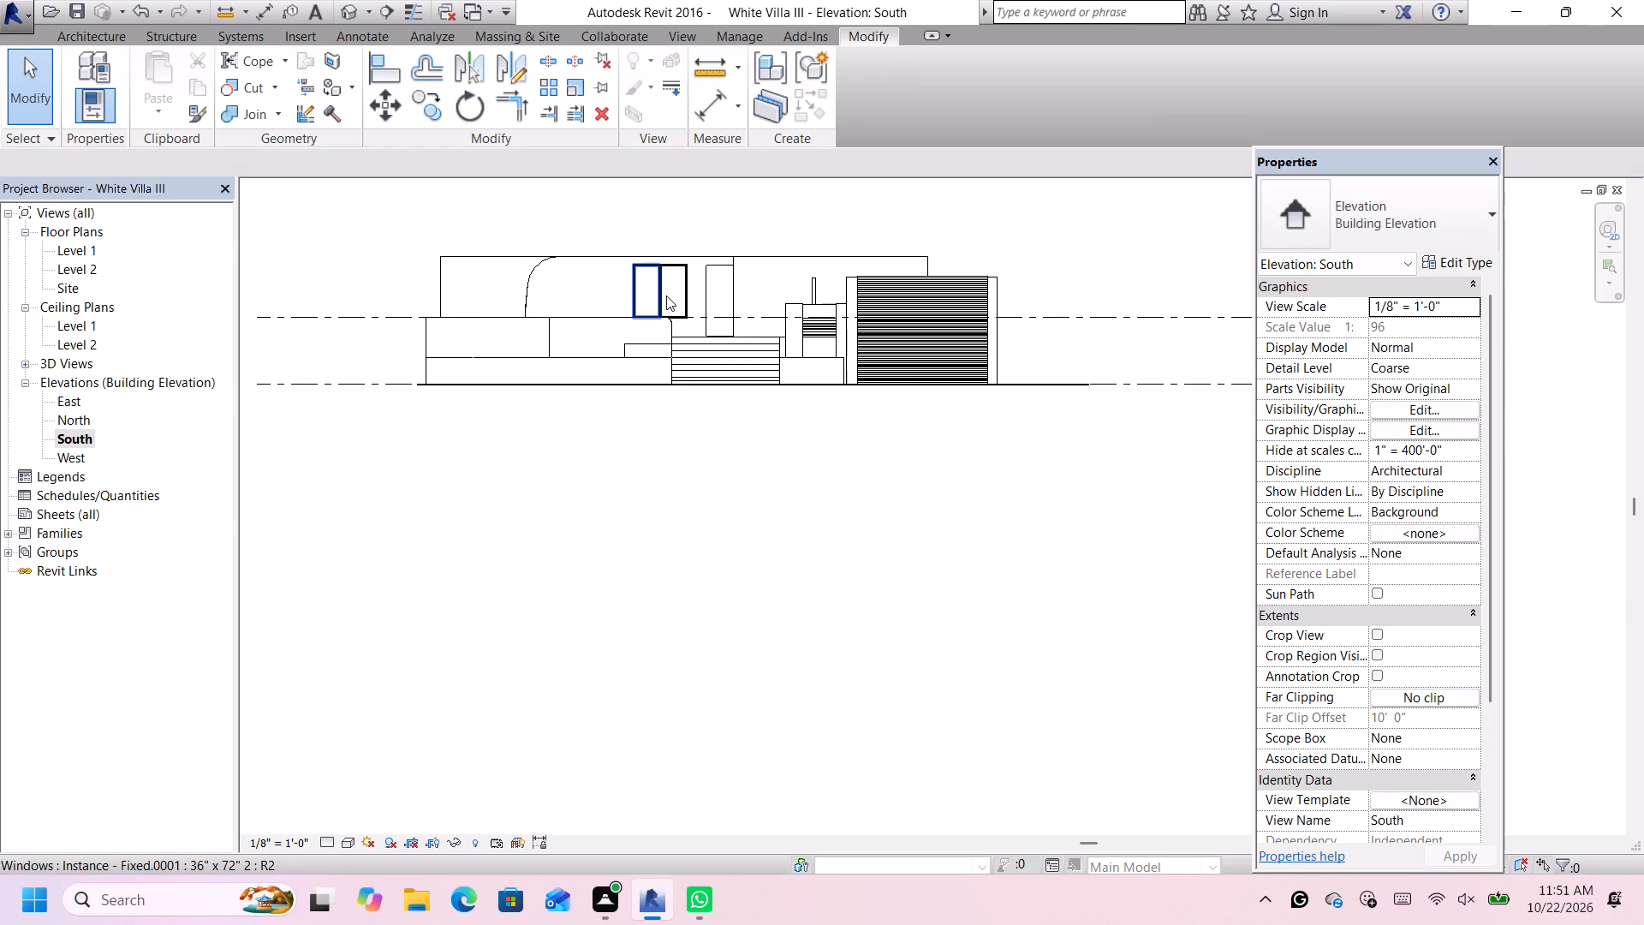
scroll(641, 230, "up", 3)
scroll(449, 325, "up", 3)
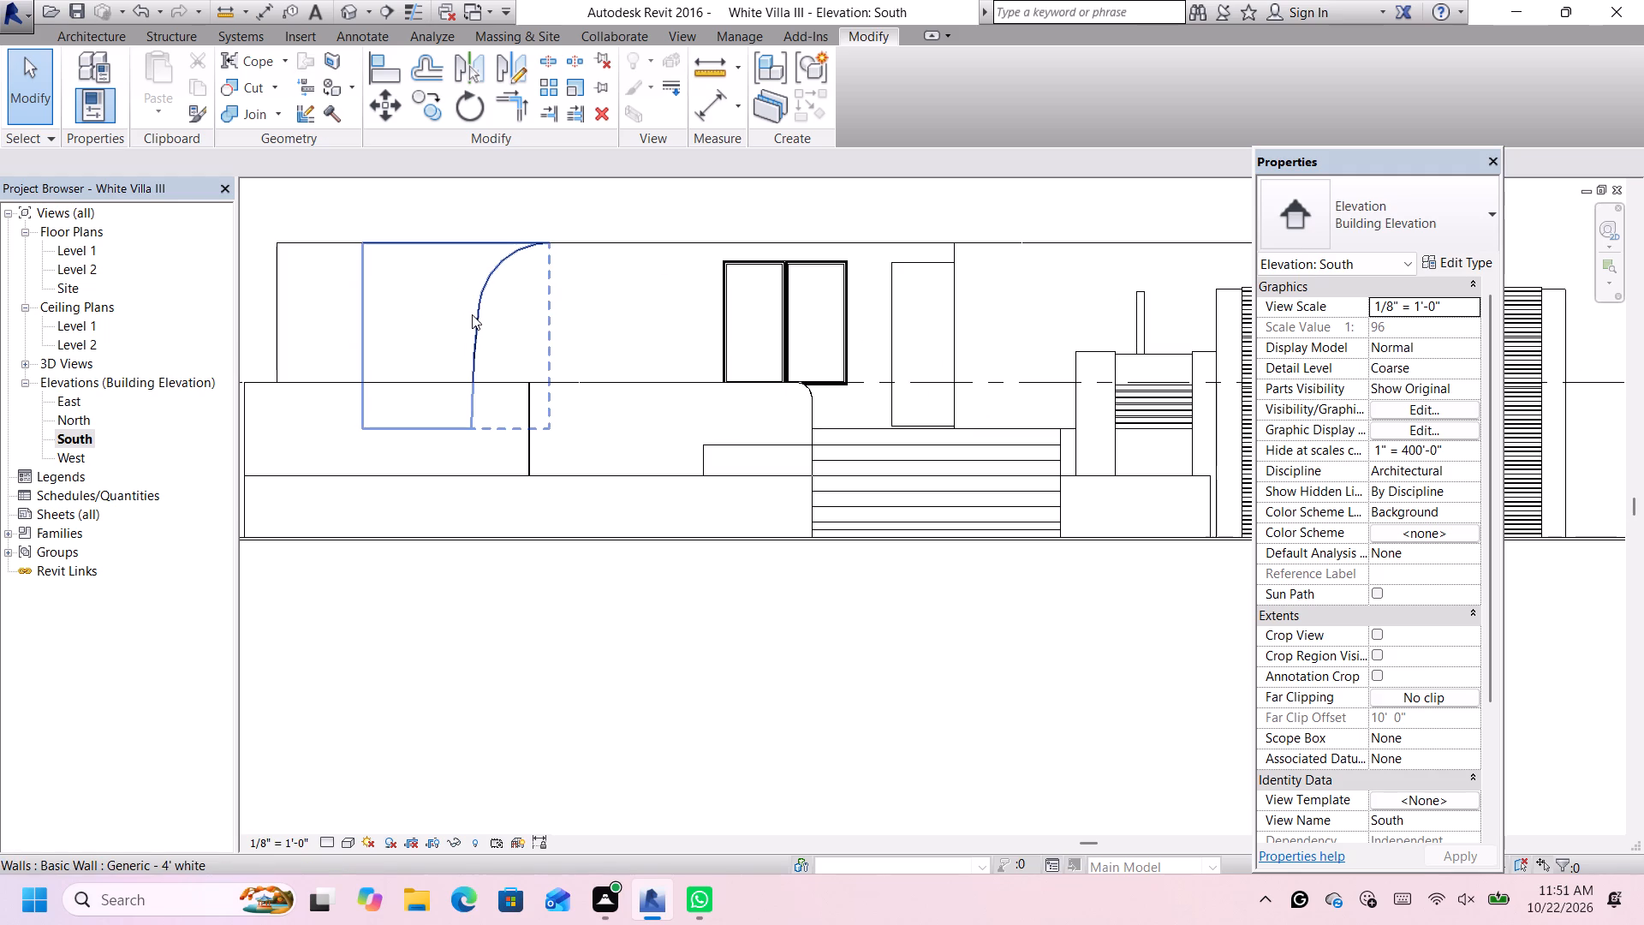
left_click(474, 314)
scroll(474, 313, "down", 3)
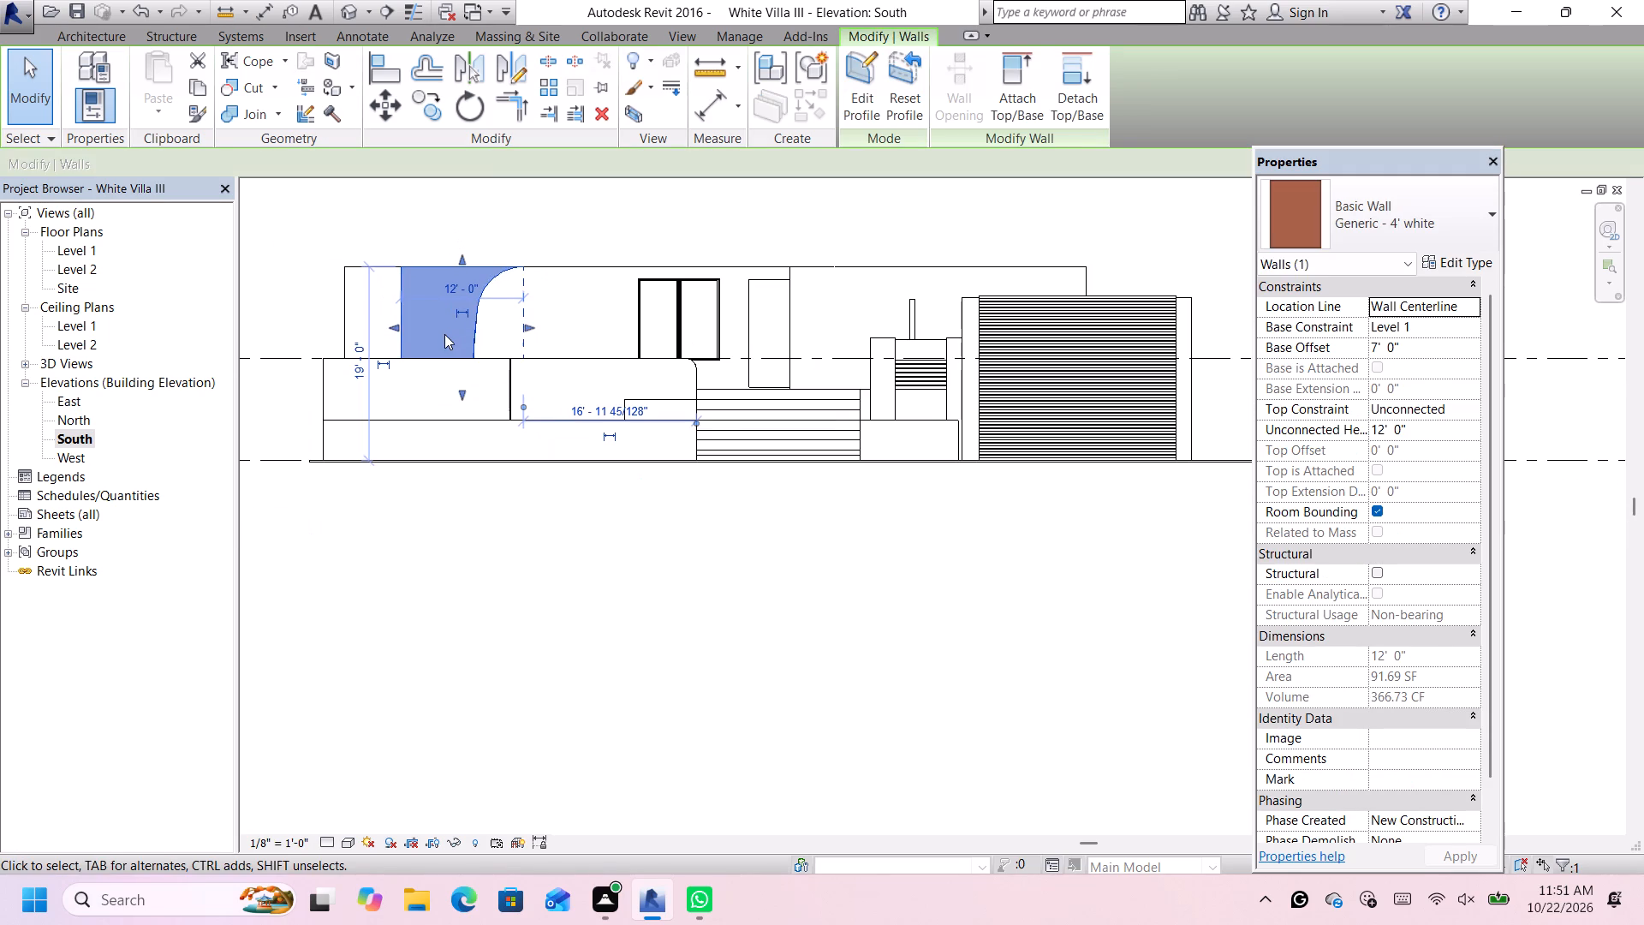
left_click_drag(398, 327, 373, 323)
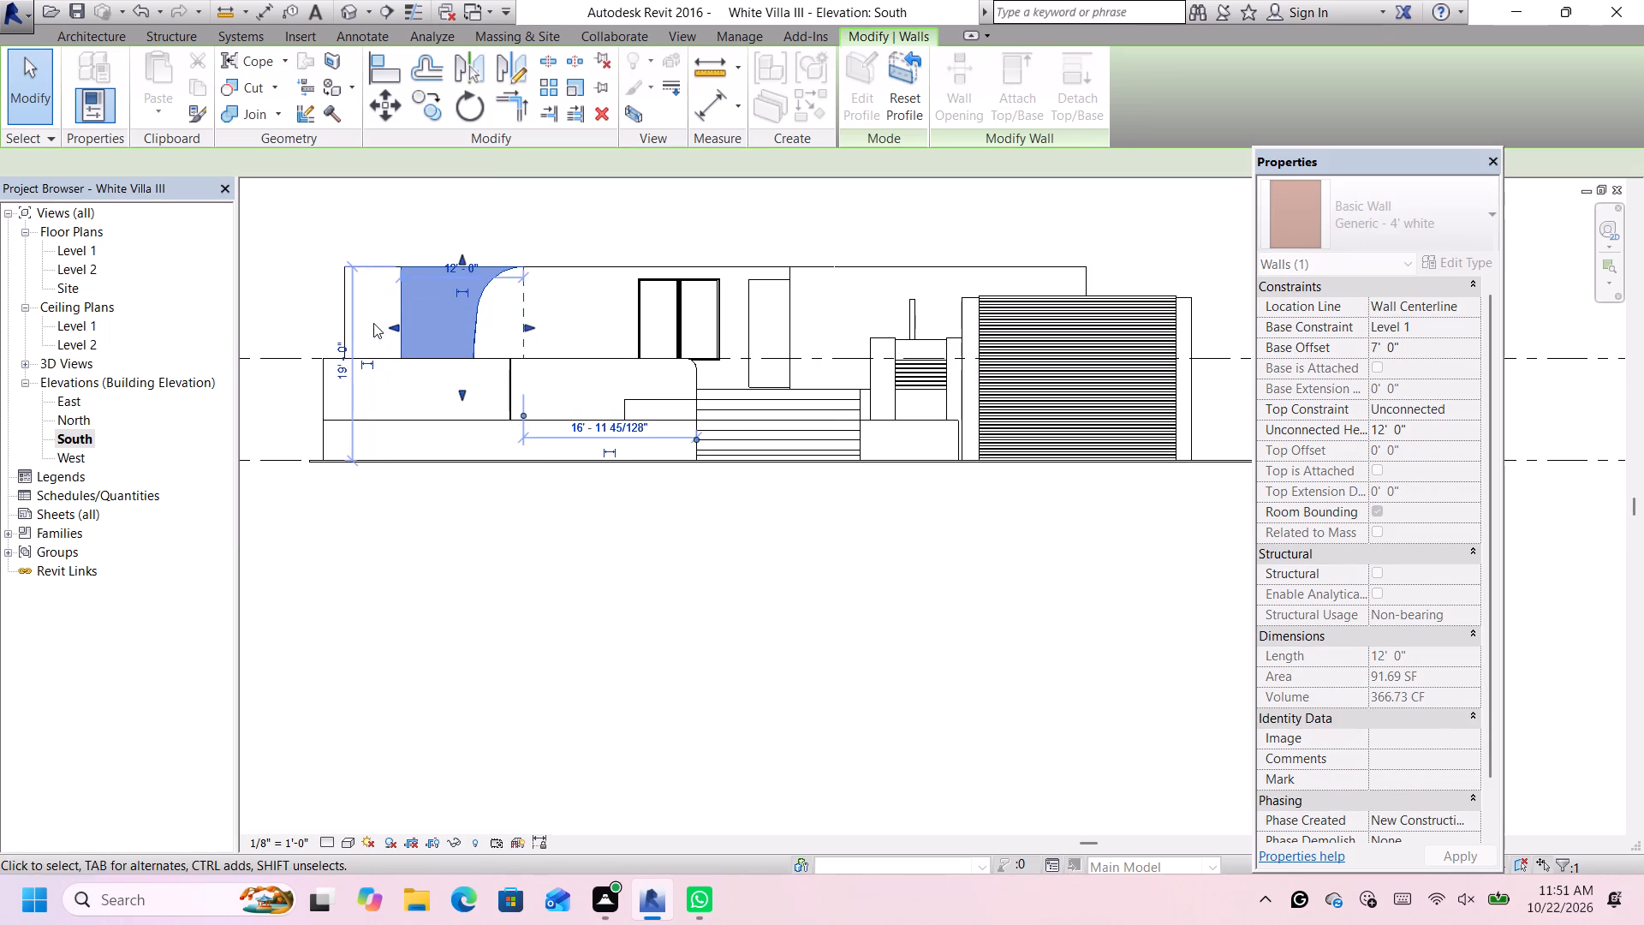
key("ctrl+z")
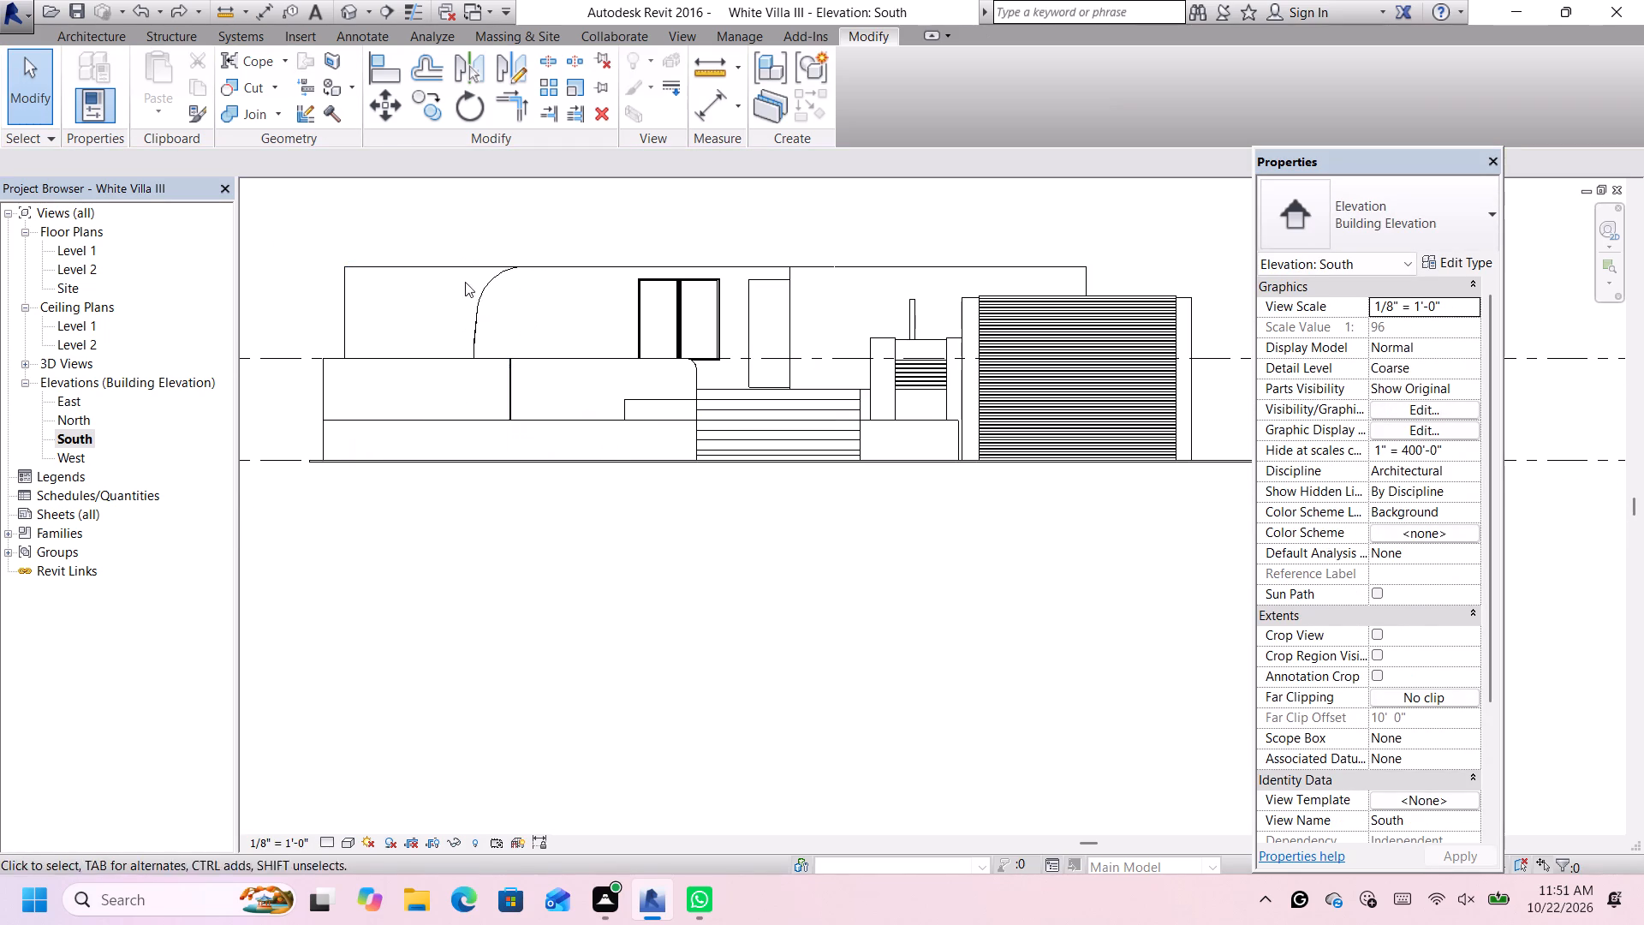
Open the profile sketch of the Generic - 4' white end segment for editing in the South elevation.
scroll(483, 251, "up", 1)
scroll(519, 283, "down", 2)
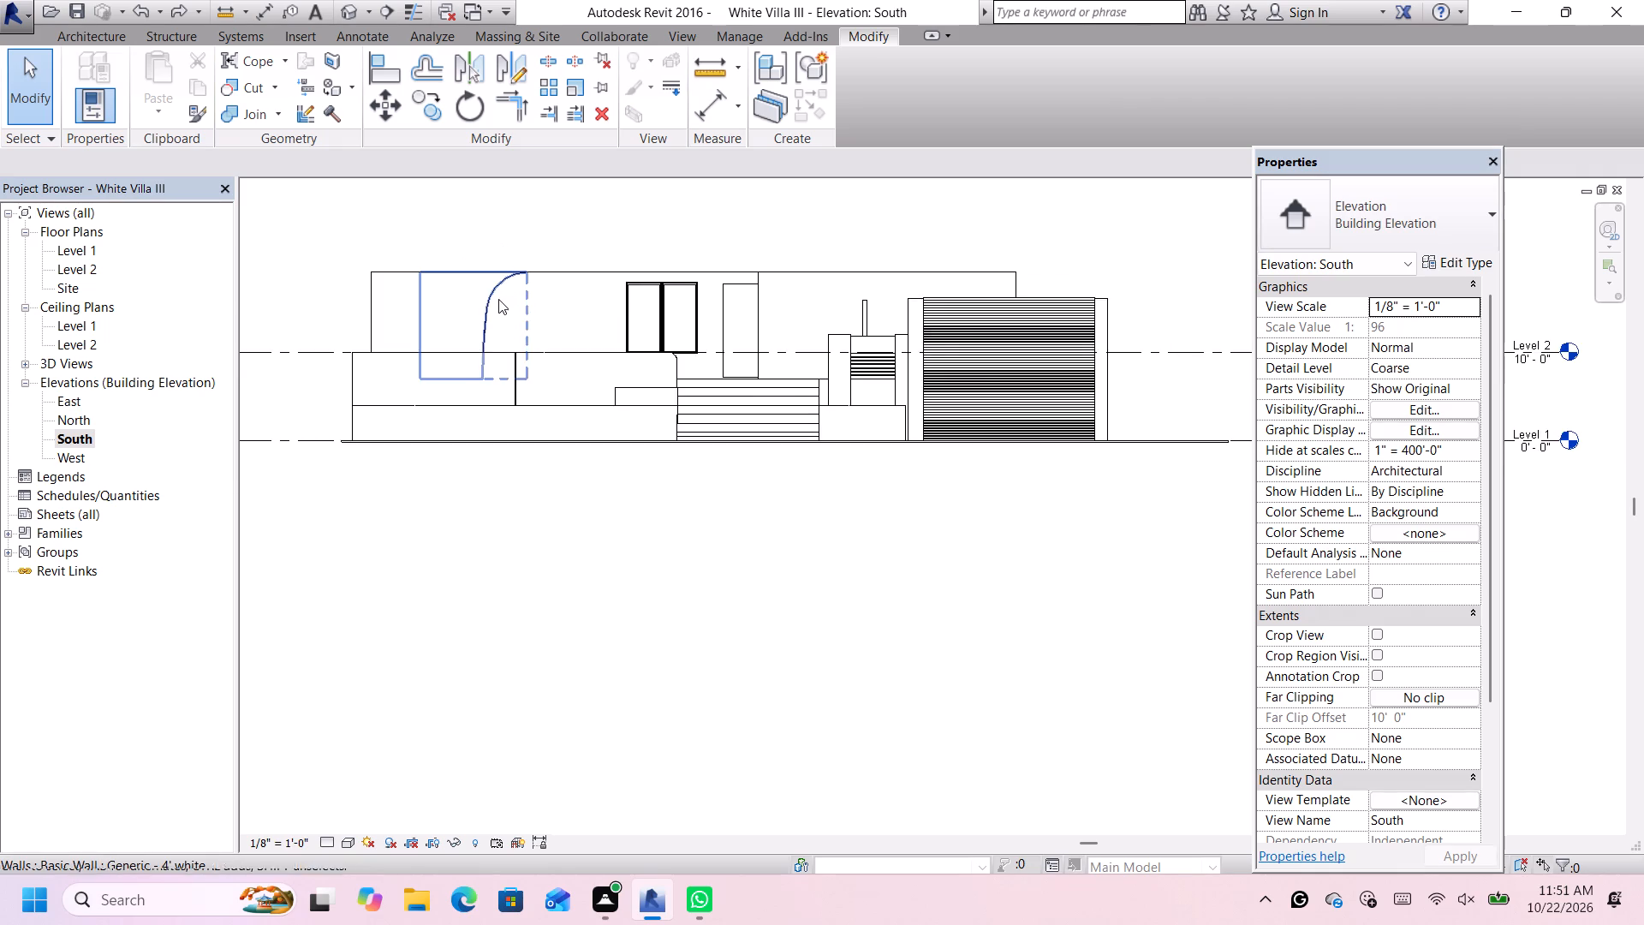
scroll(495, 301, "up", 4)
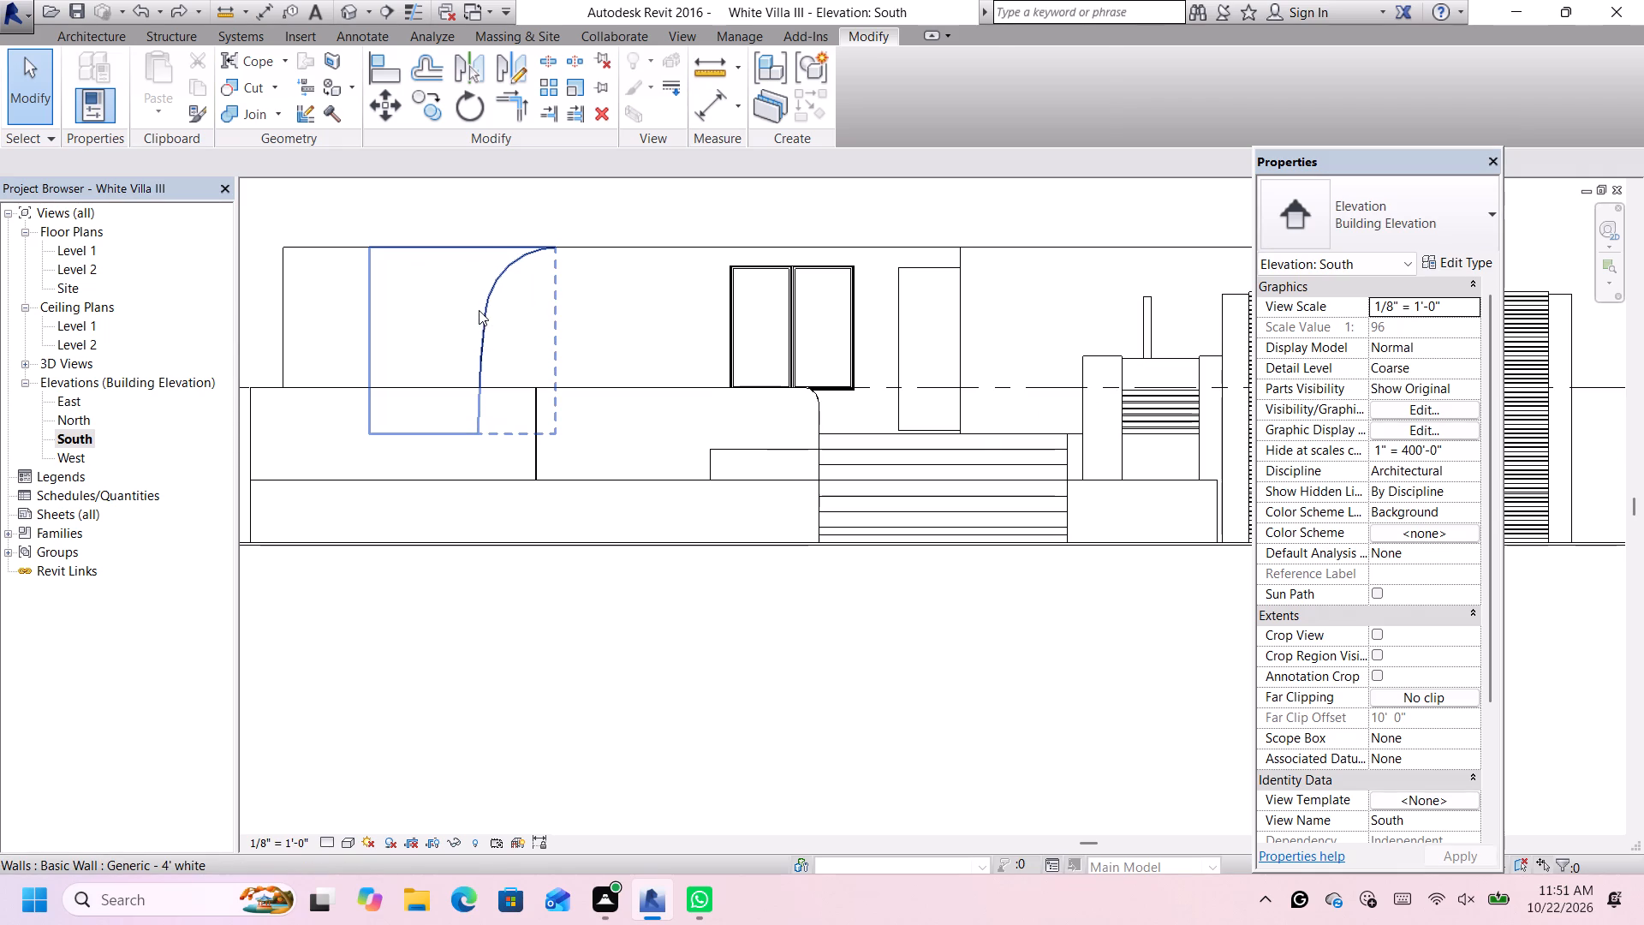
double_click(479, 310)
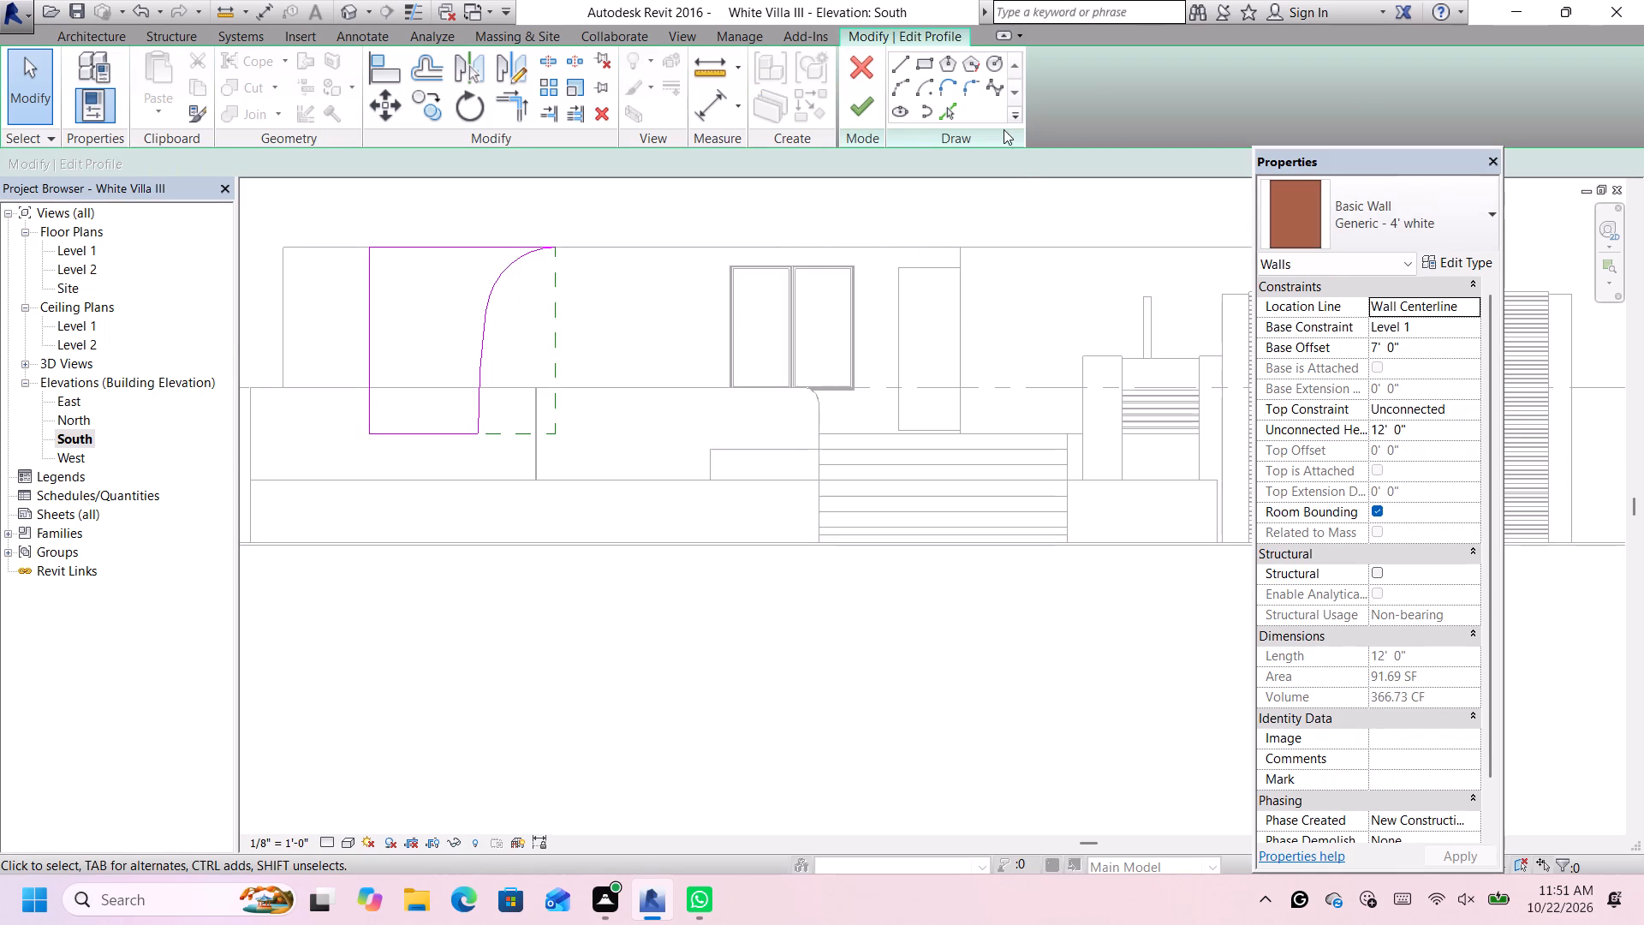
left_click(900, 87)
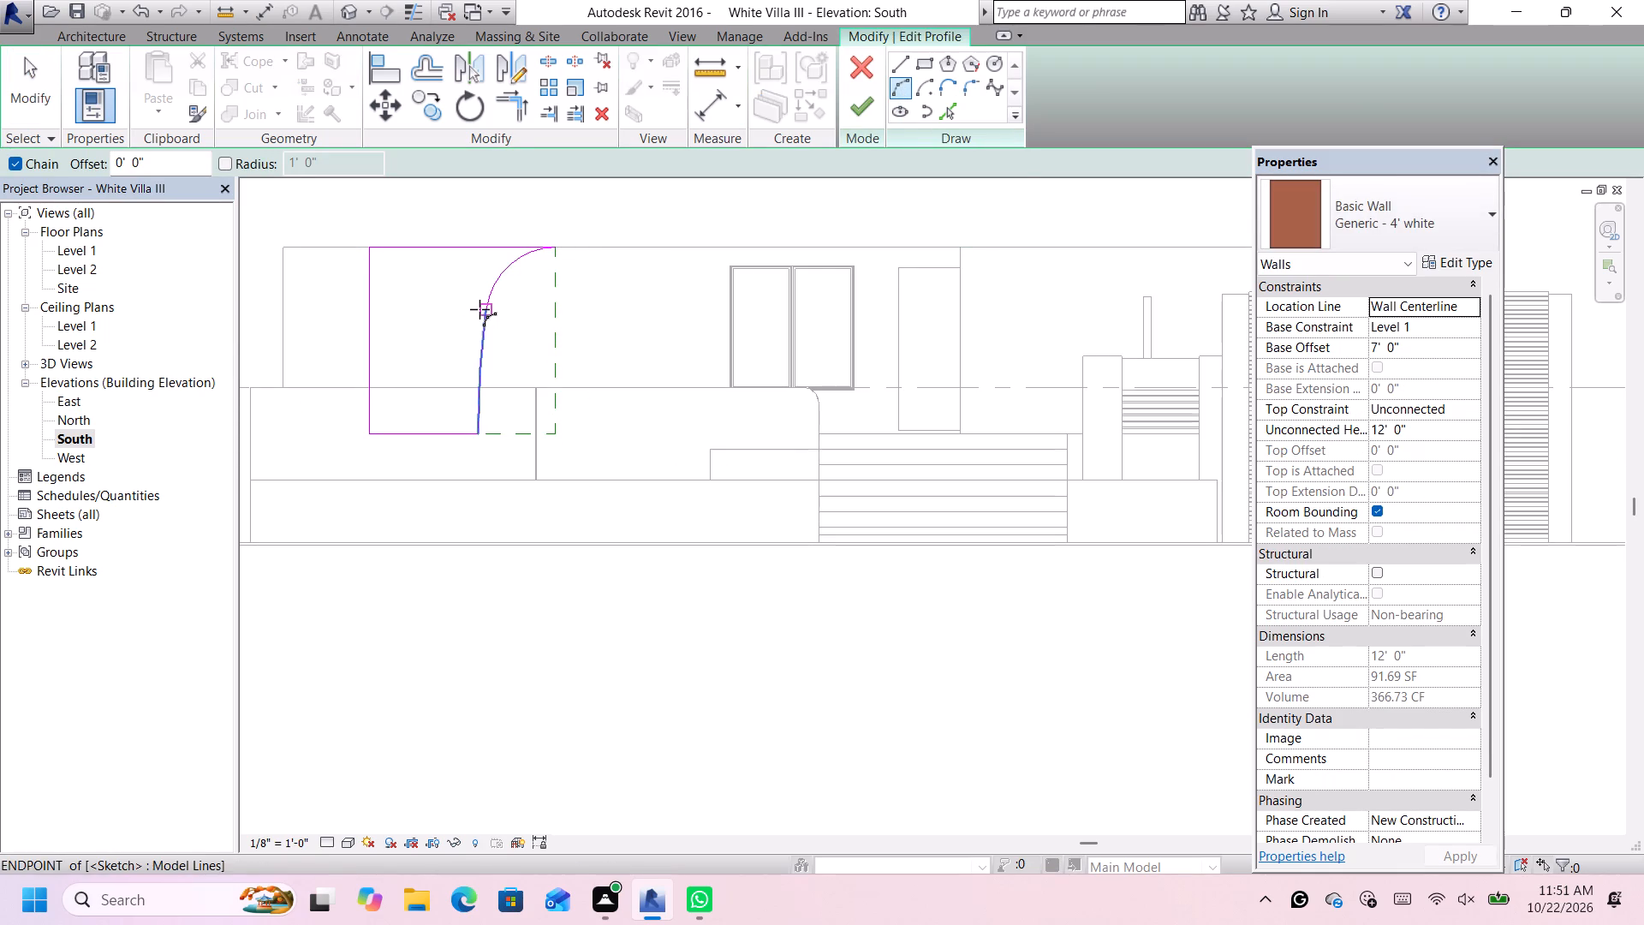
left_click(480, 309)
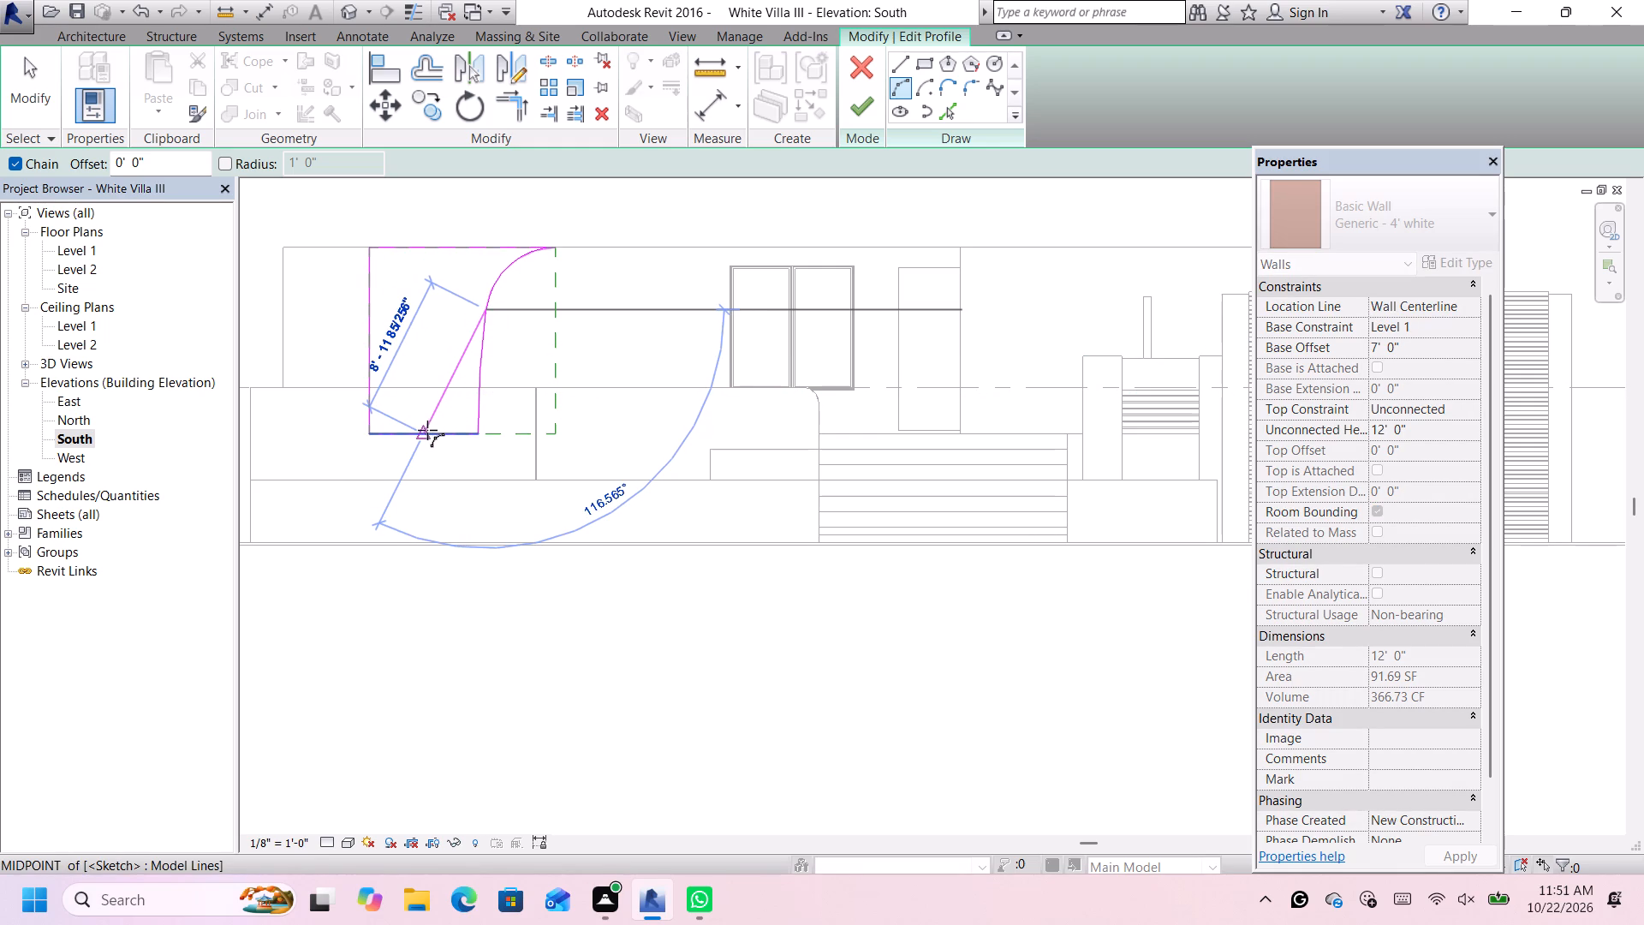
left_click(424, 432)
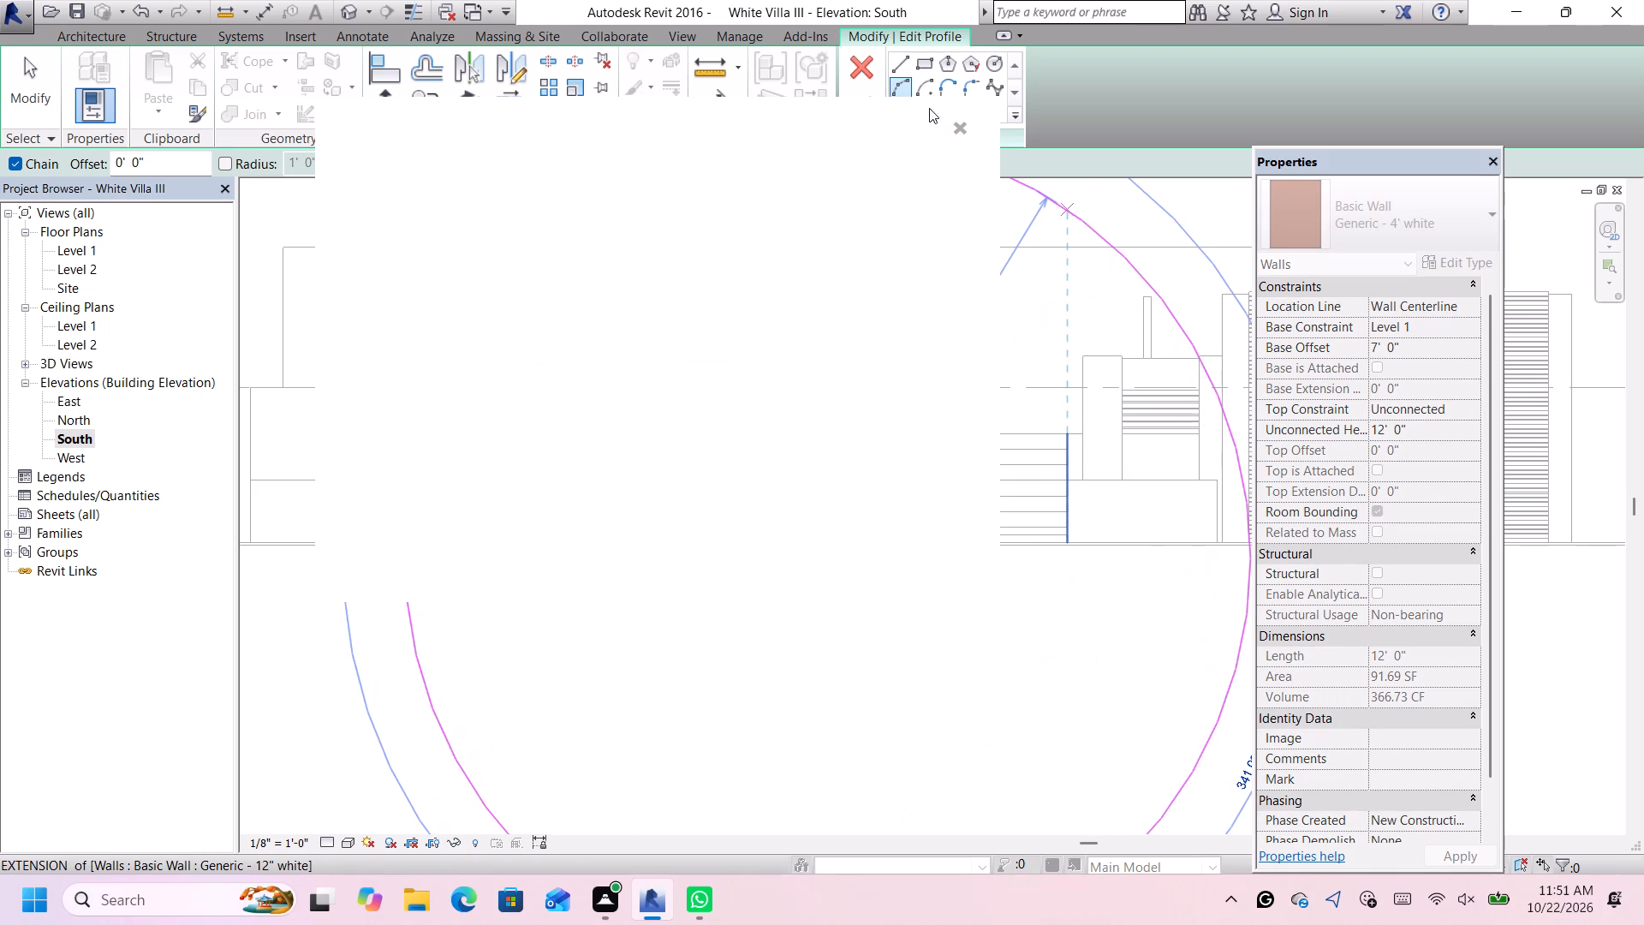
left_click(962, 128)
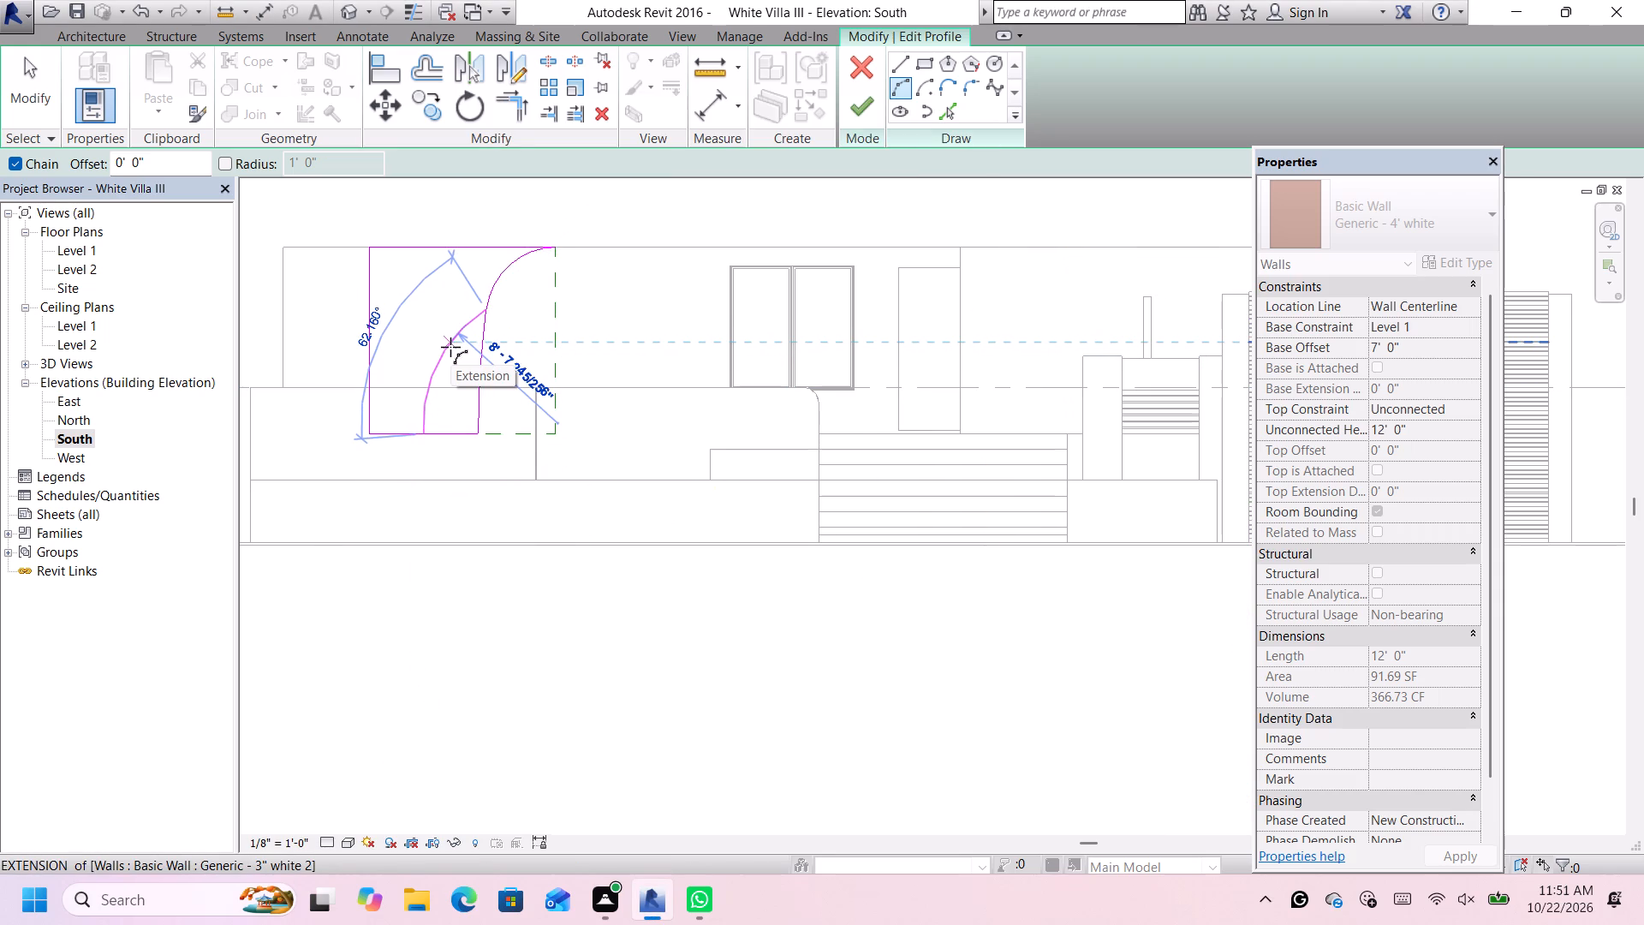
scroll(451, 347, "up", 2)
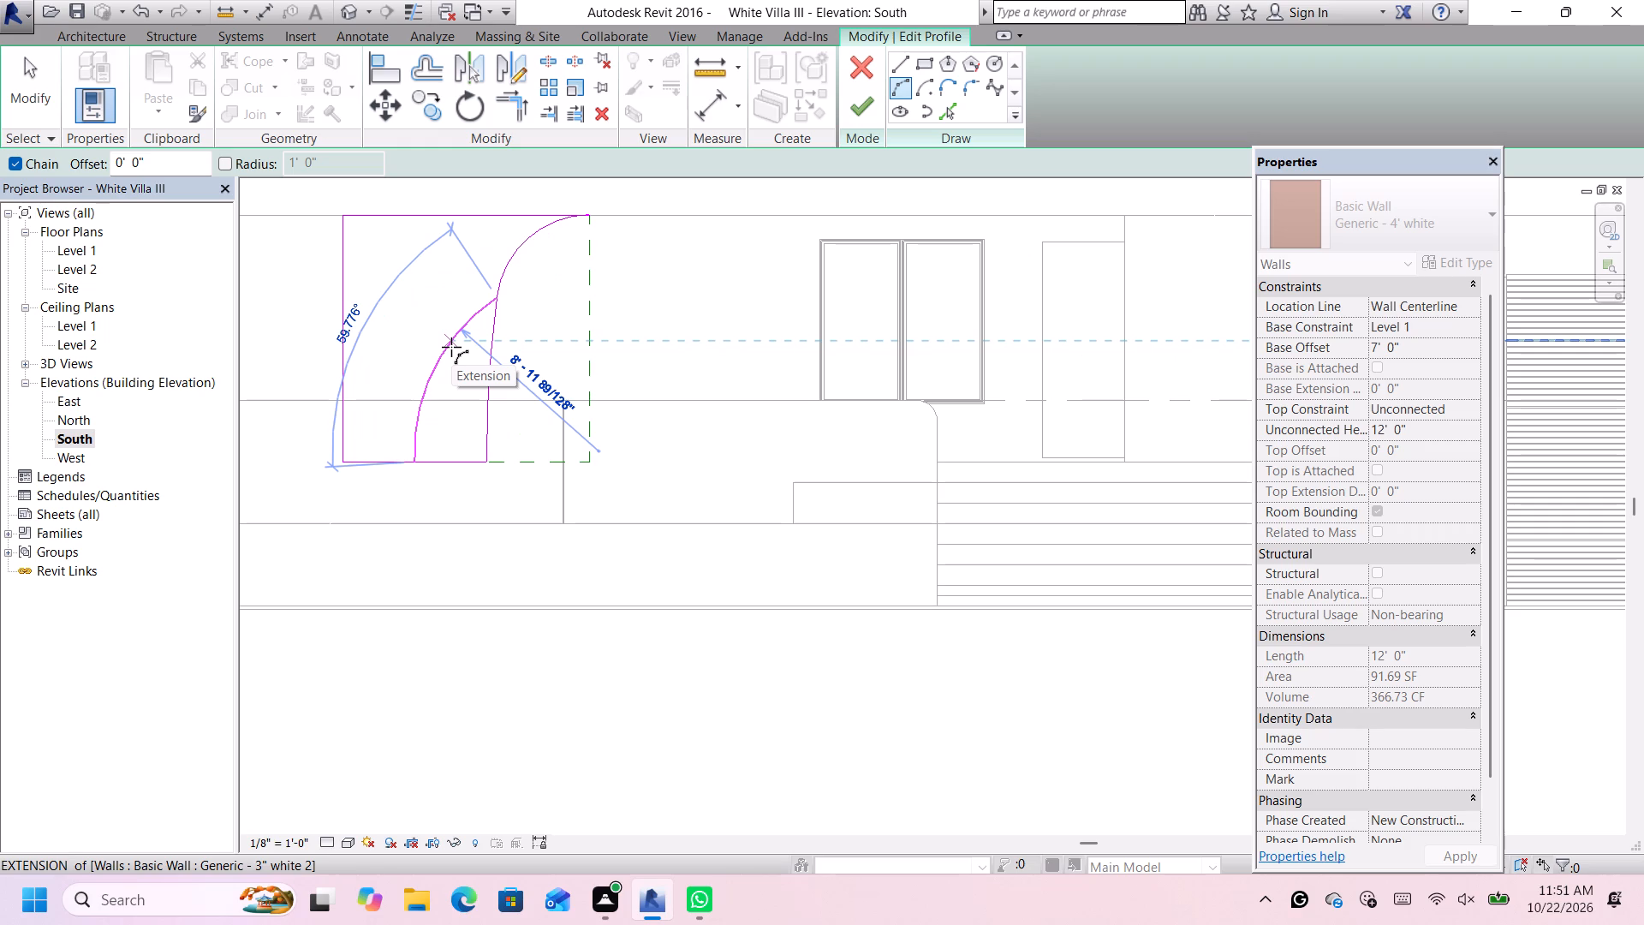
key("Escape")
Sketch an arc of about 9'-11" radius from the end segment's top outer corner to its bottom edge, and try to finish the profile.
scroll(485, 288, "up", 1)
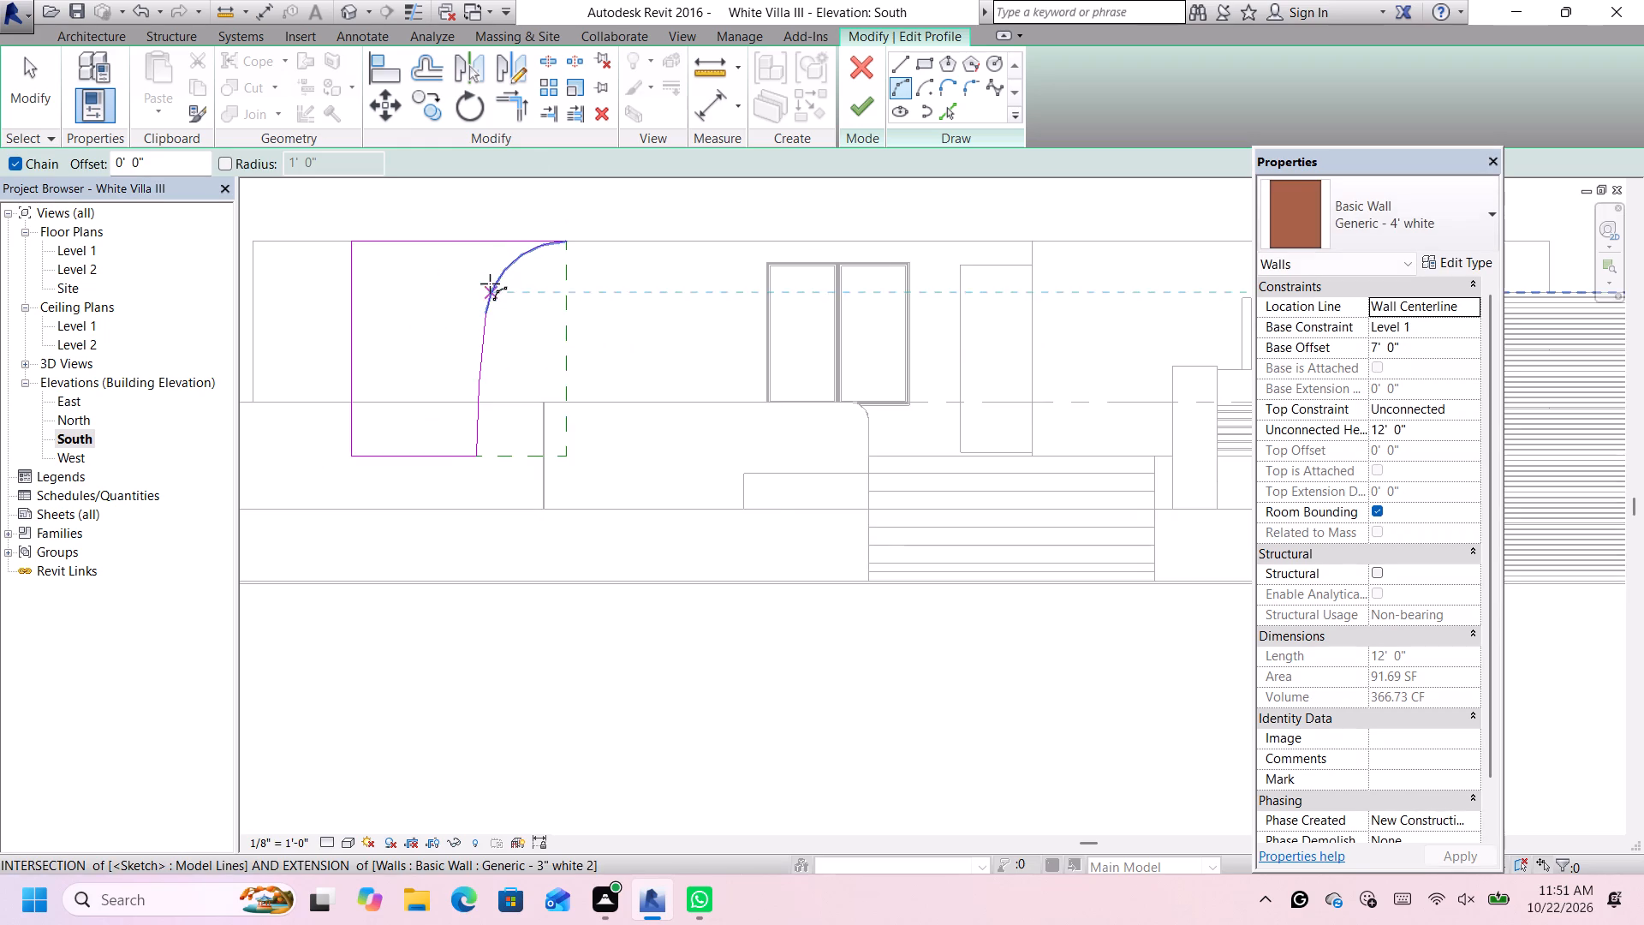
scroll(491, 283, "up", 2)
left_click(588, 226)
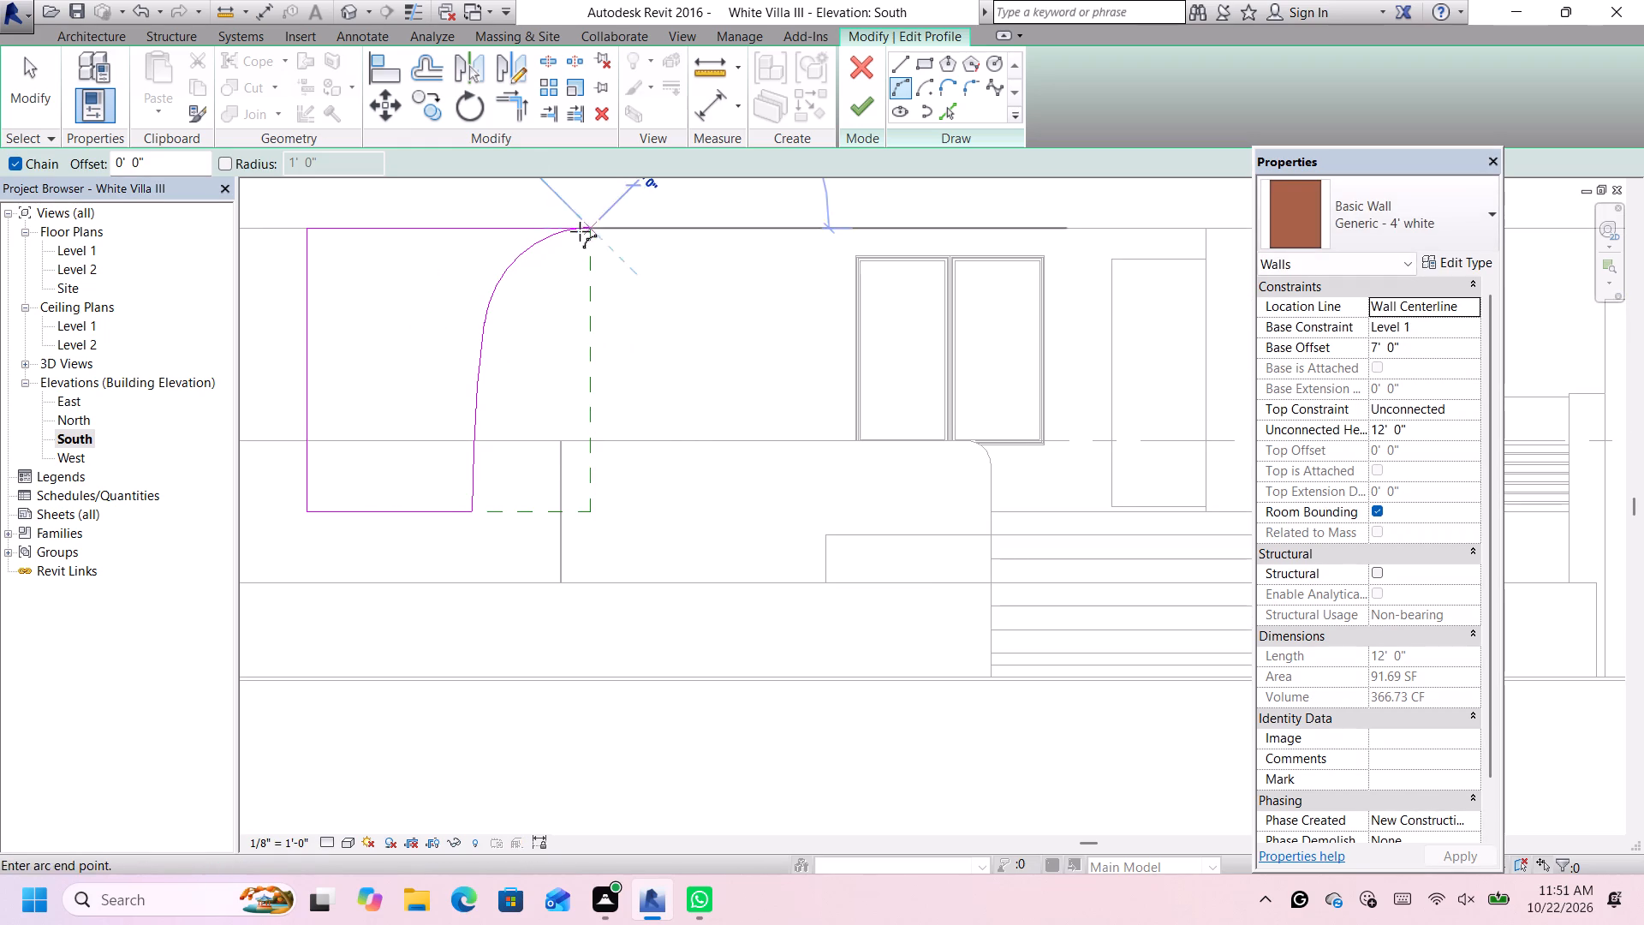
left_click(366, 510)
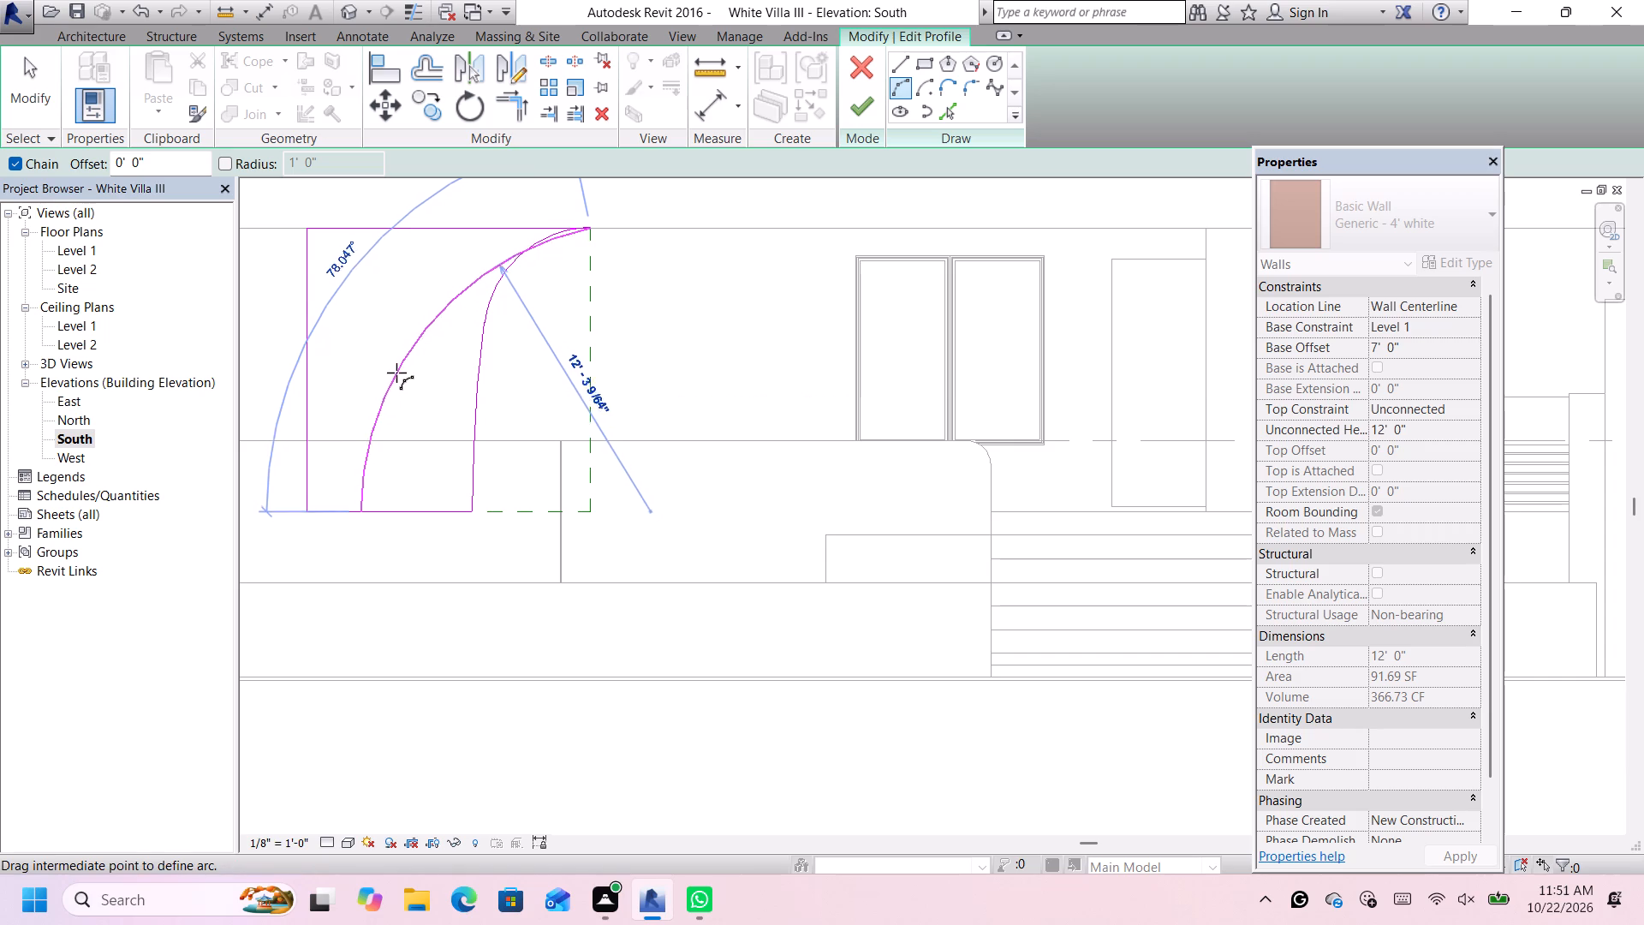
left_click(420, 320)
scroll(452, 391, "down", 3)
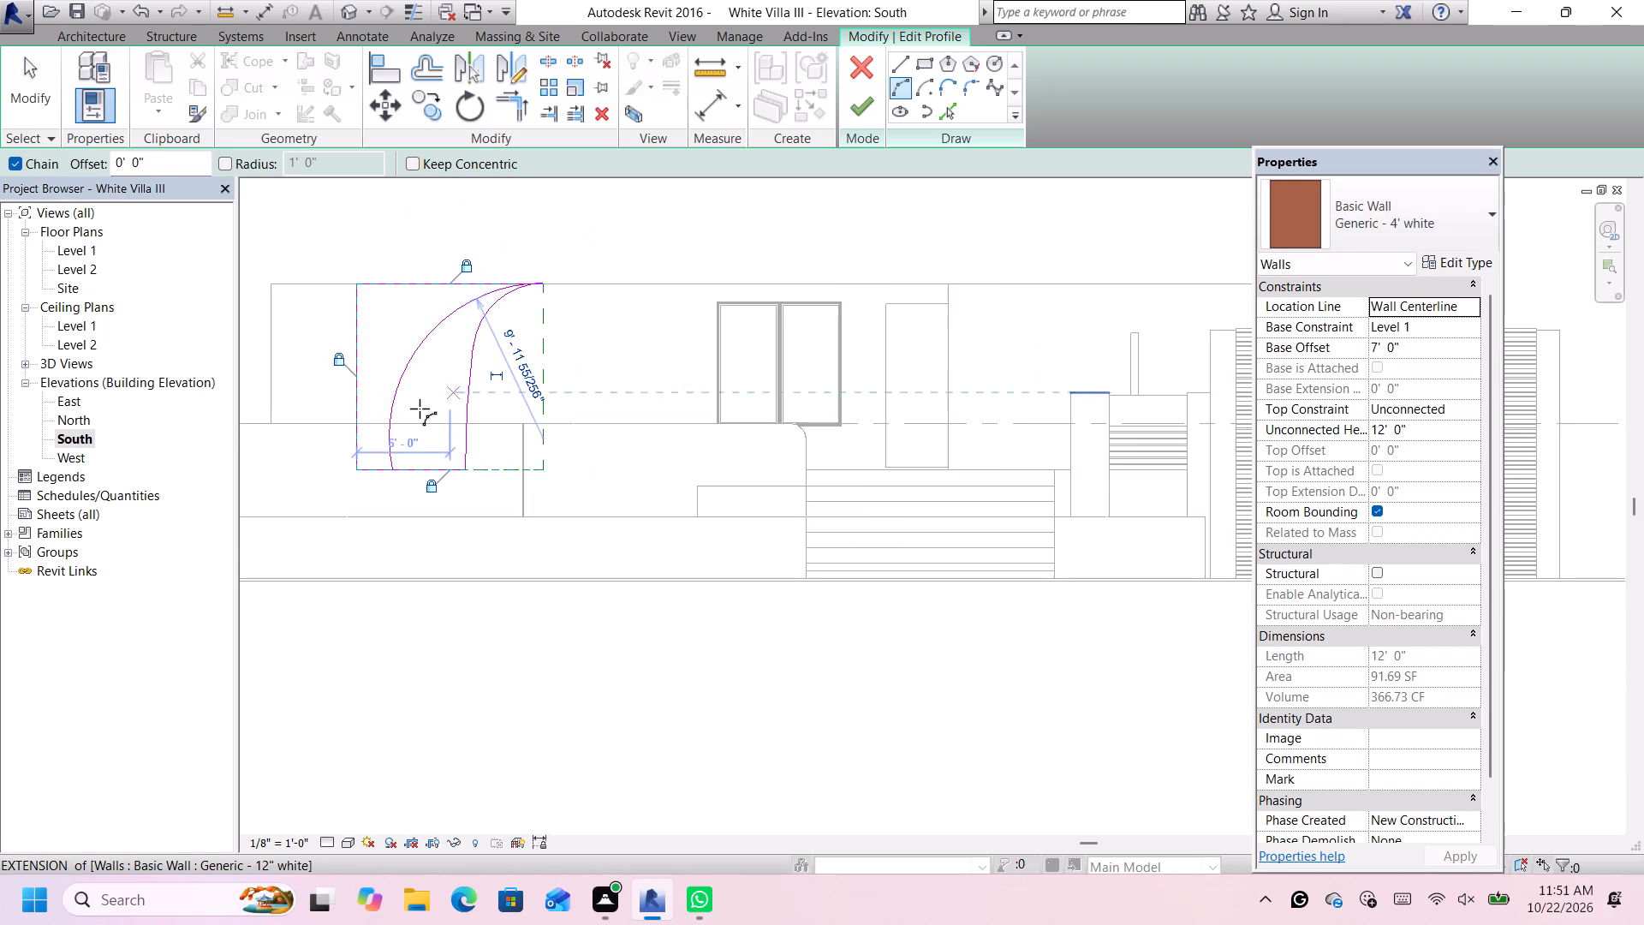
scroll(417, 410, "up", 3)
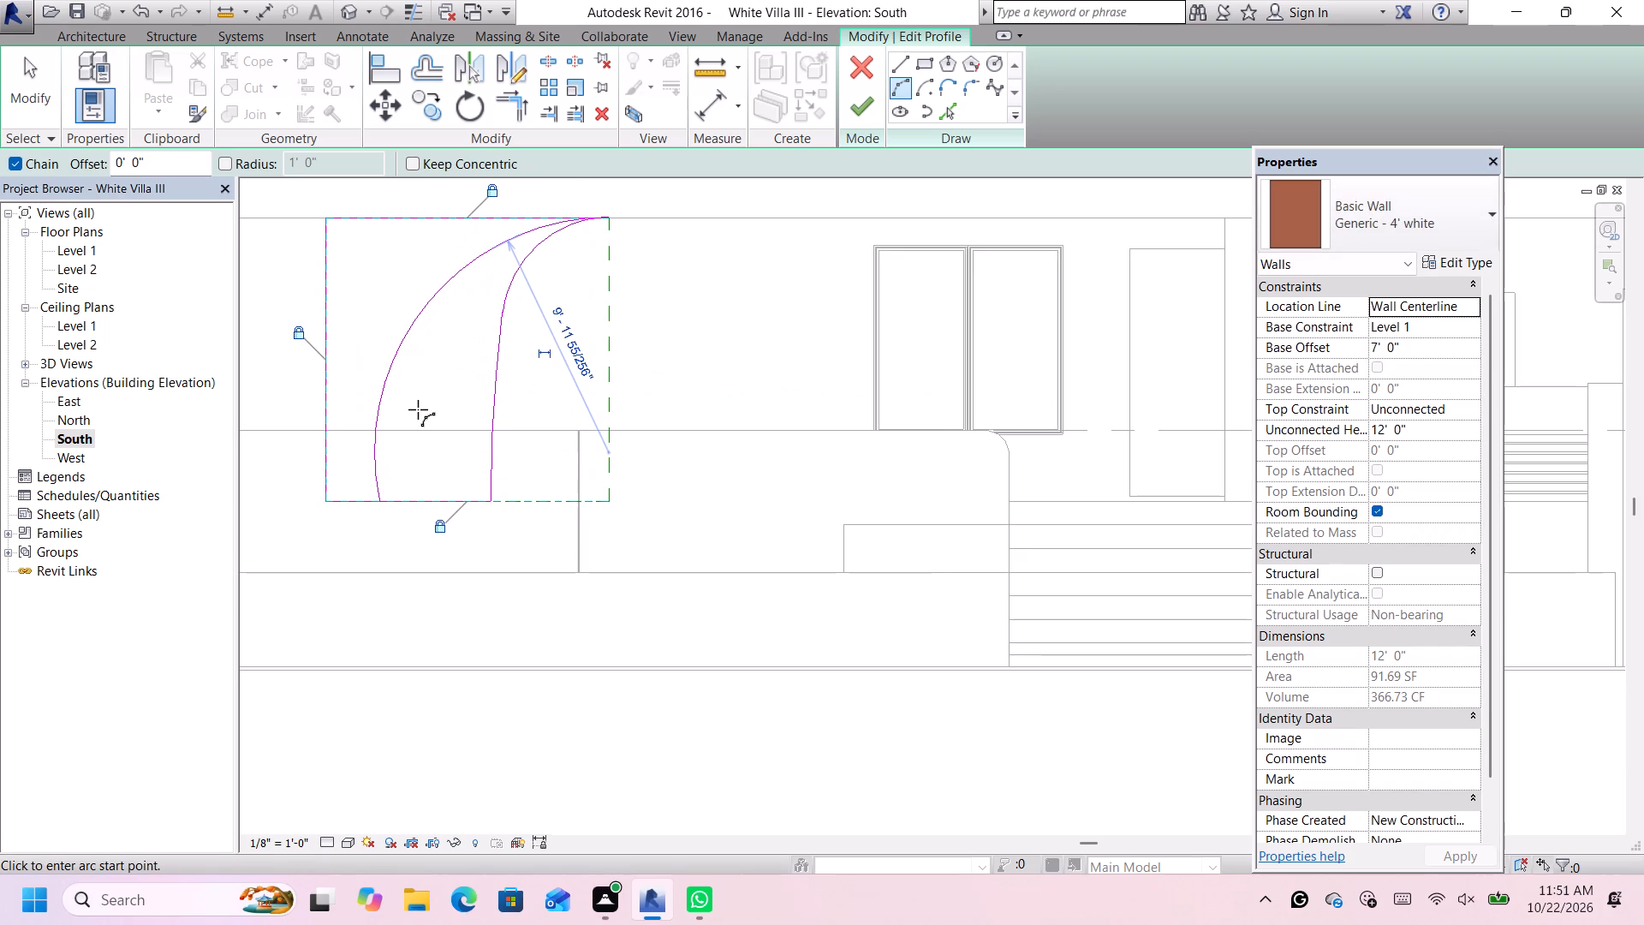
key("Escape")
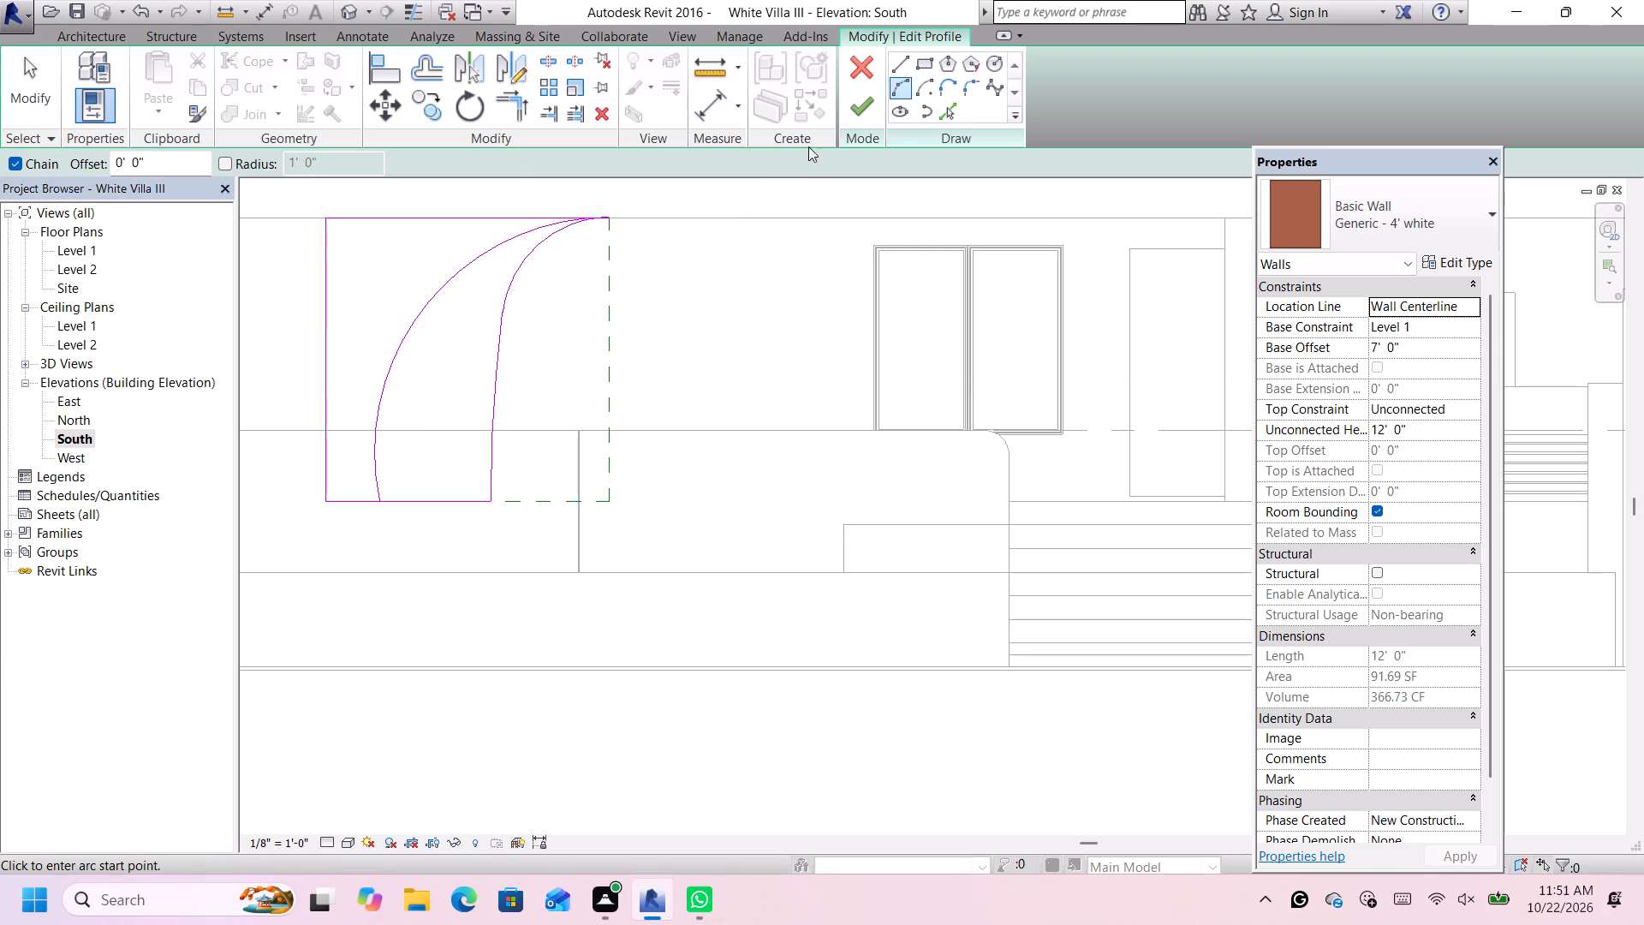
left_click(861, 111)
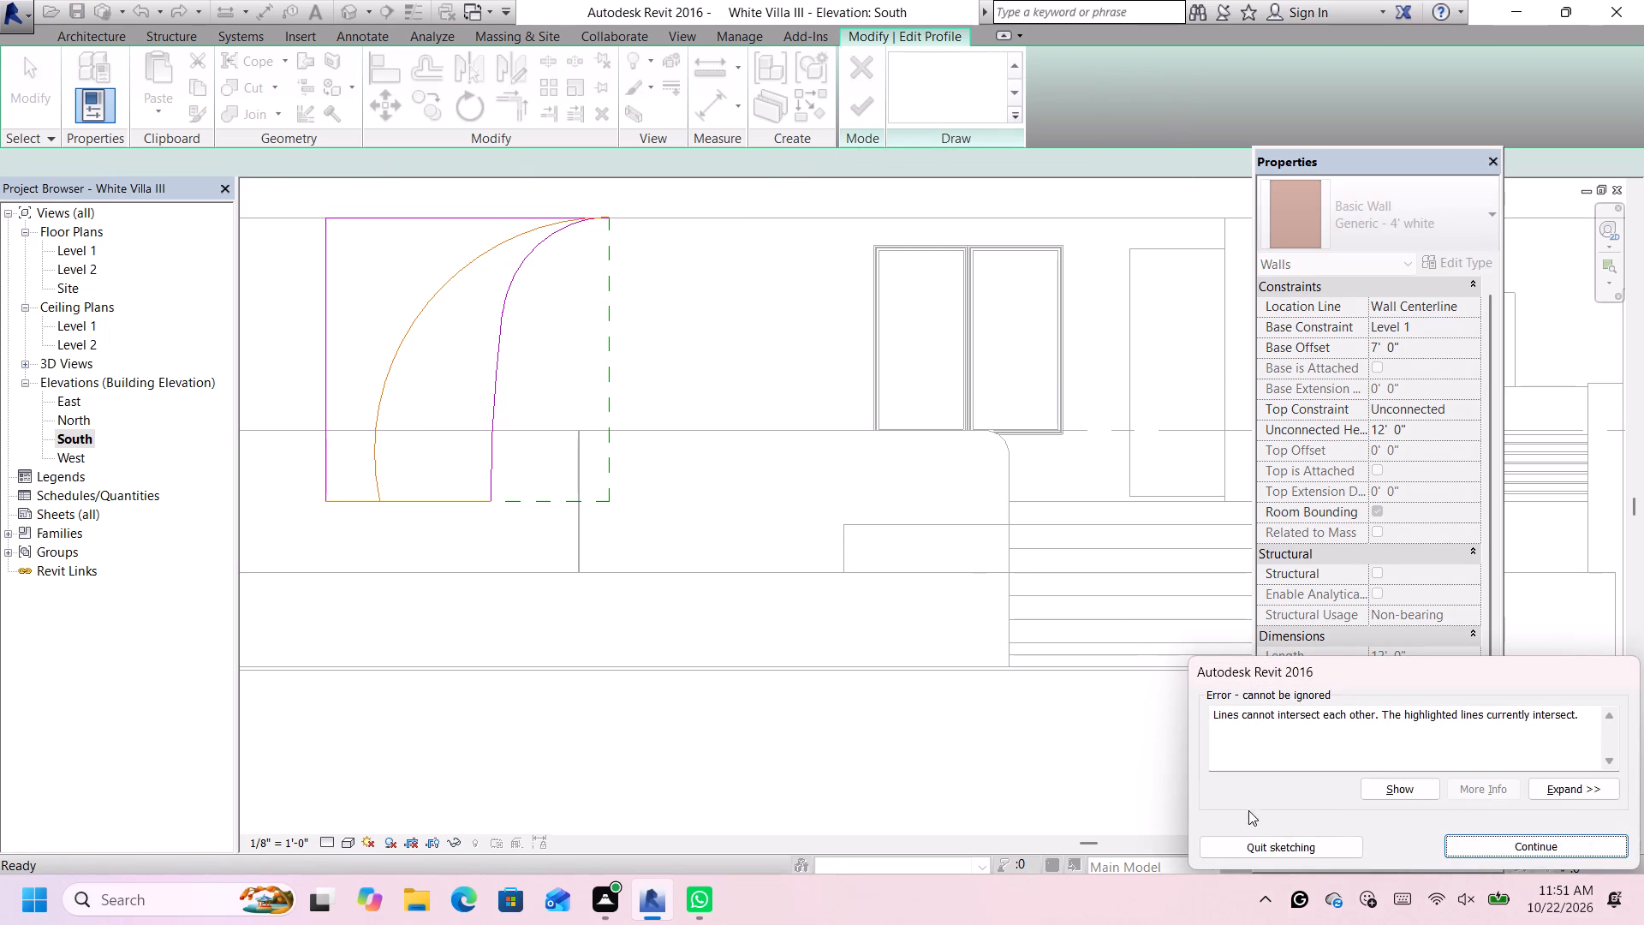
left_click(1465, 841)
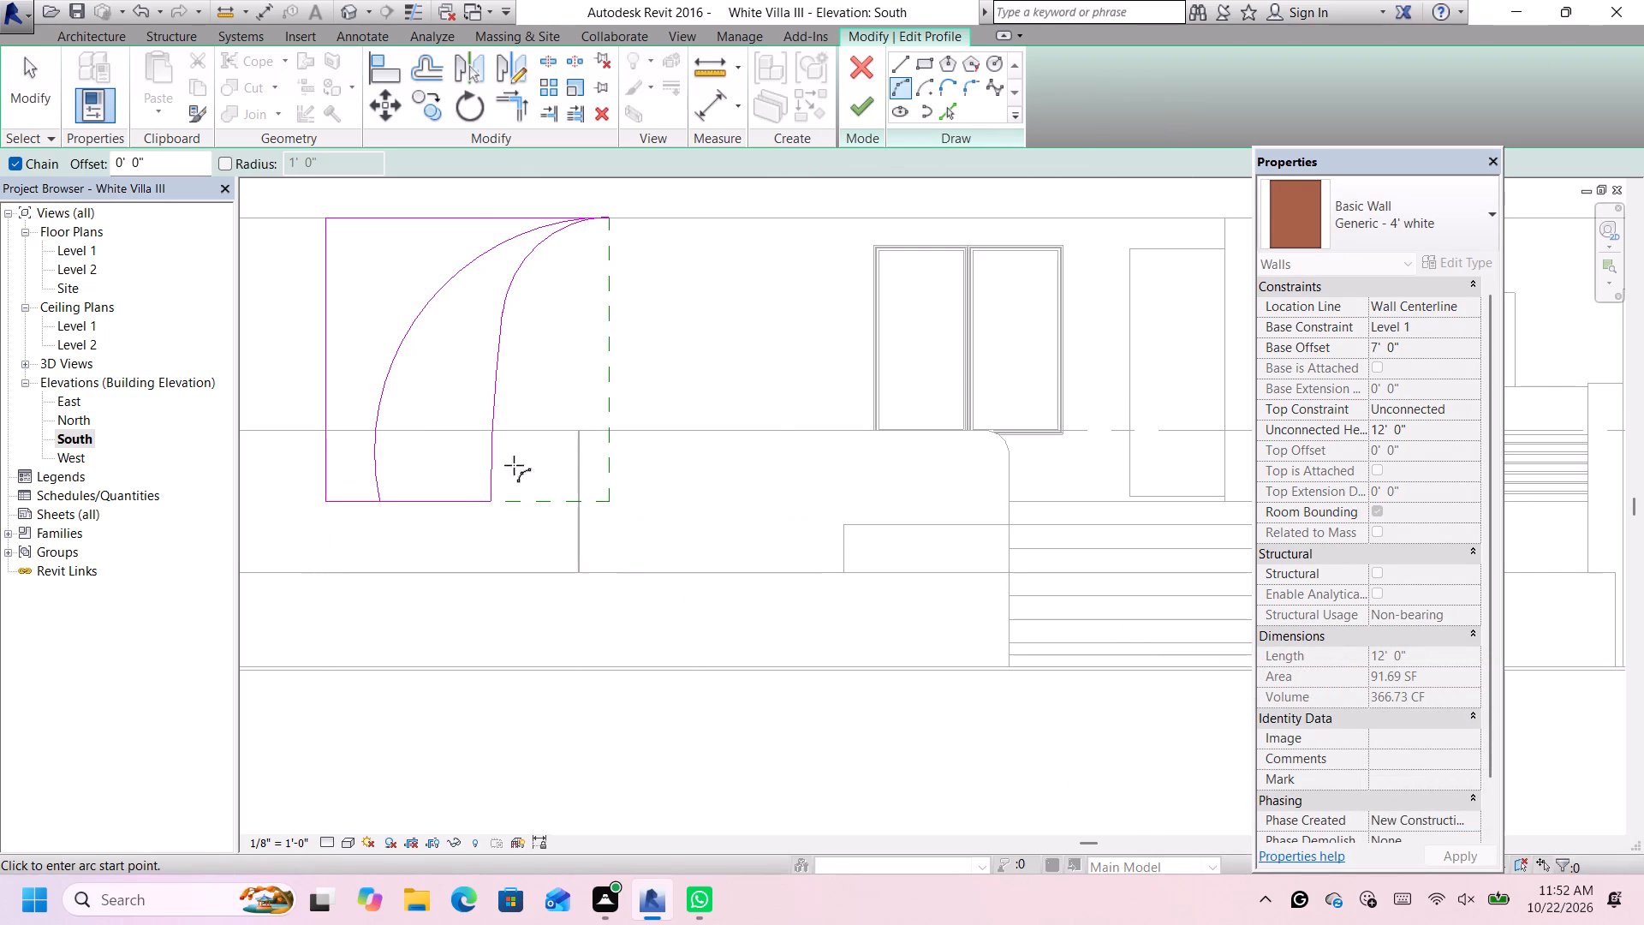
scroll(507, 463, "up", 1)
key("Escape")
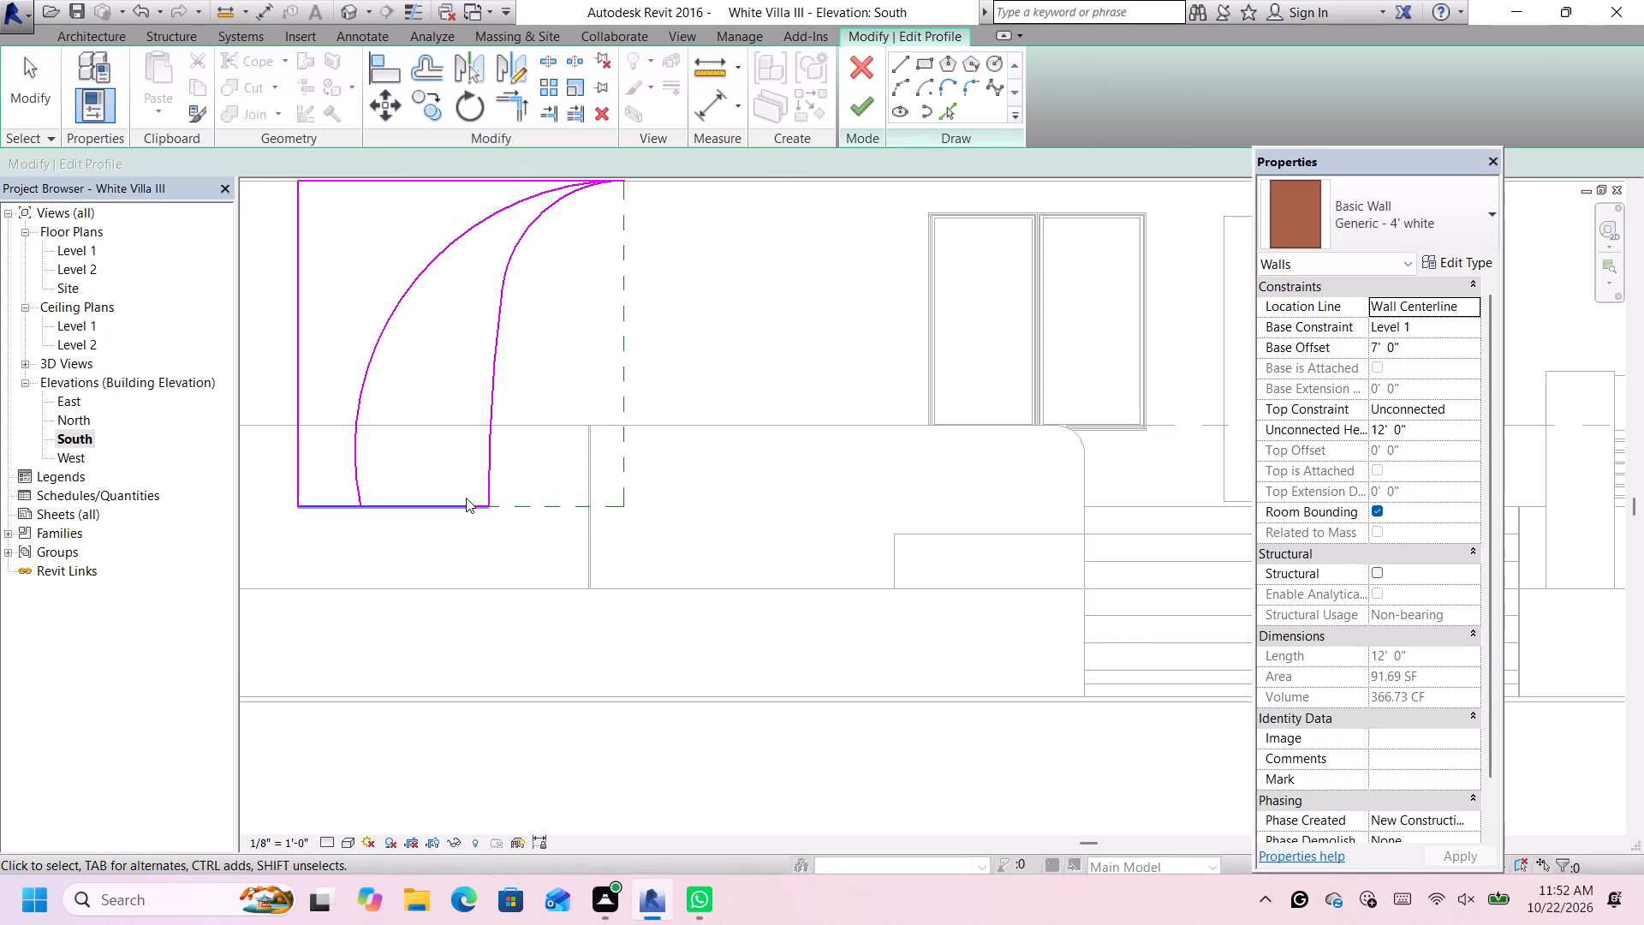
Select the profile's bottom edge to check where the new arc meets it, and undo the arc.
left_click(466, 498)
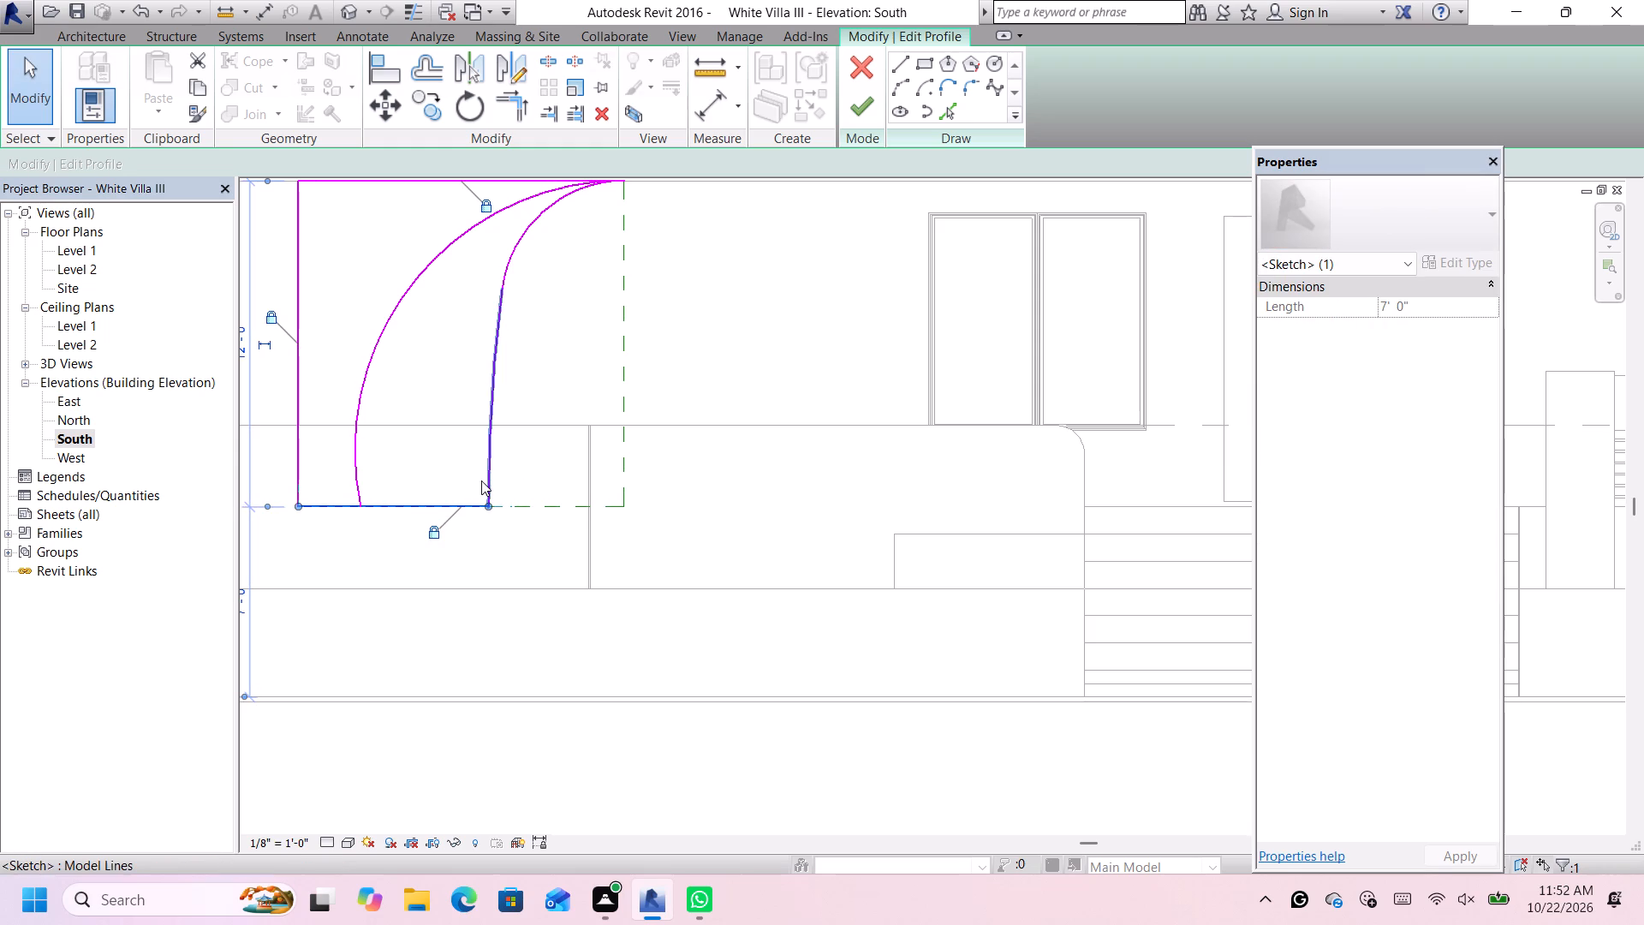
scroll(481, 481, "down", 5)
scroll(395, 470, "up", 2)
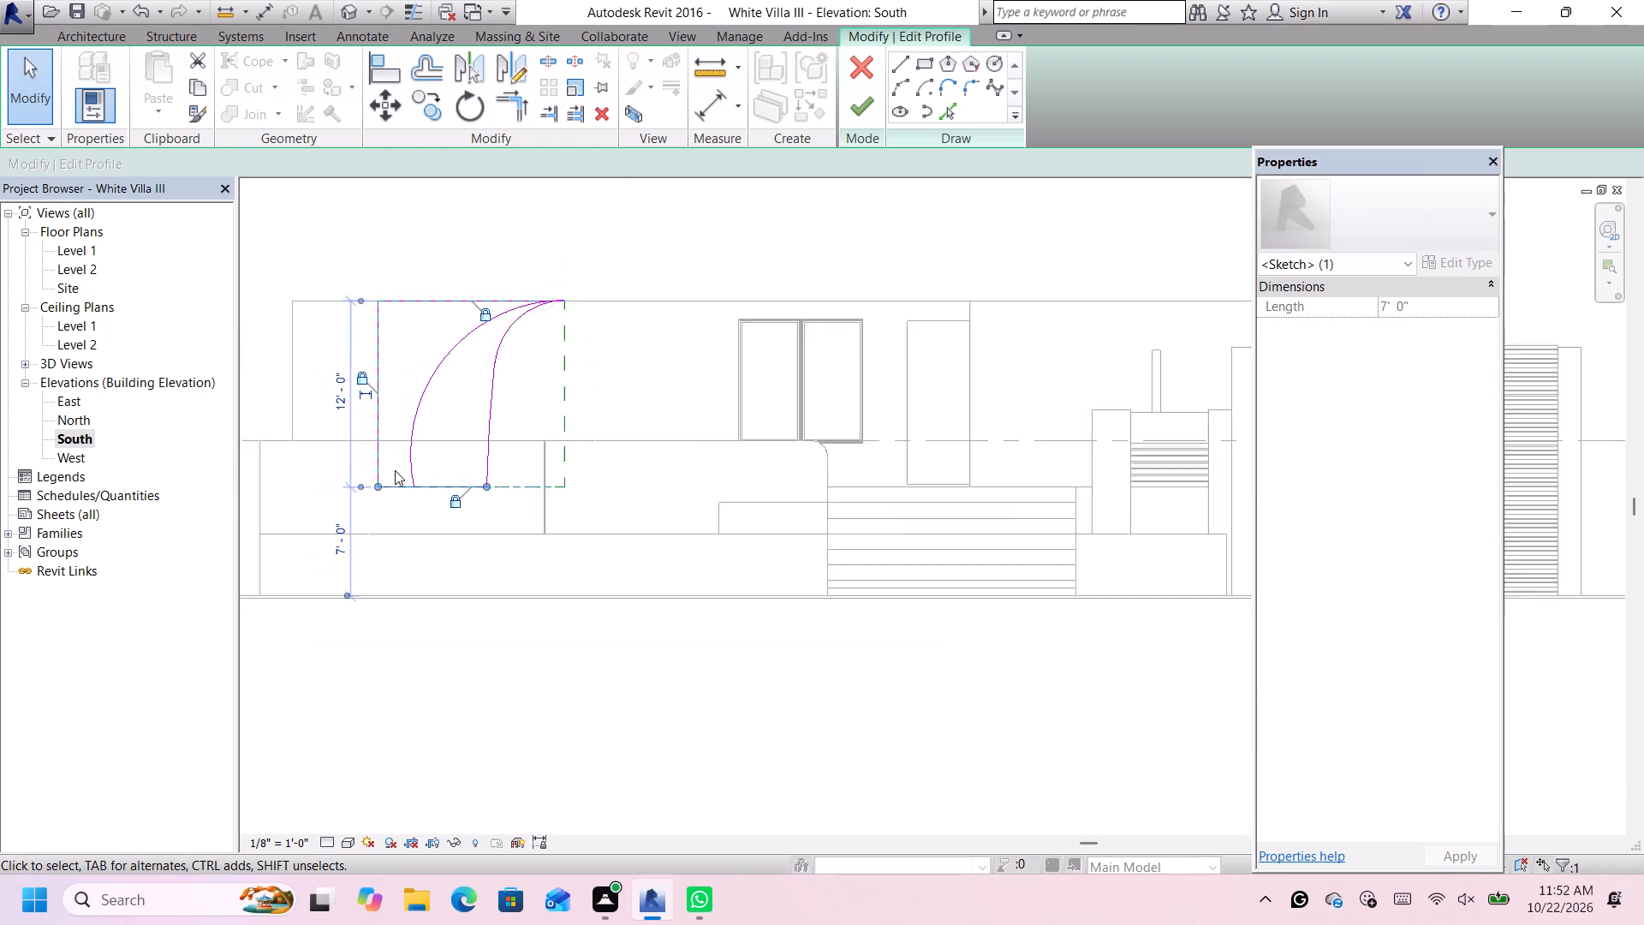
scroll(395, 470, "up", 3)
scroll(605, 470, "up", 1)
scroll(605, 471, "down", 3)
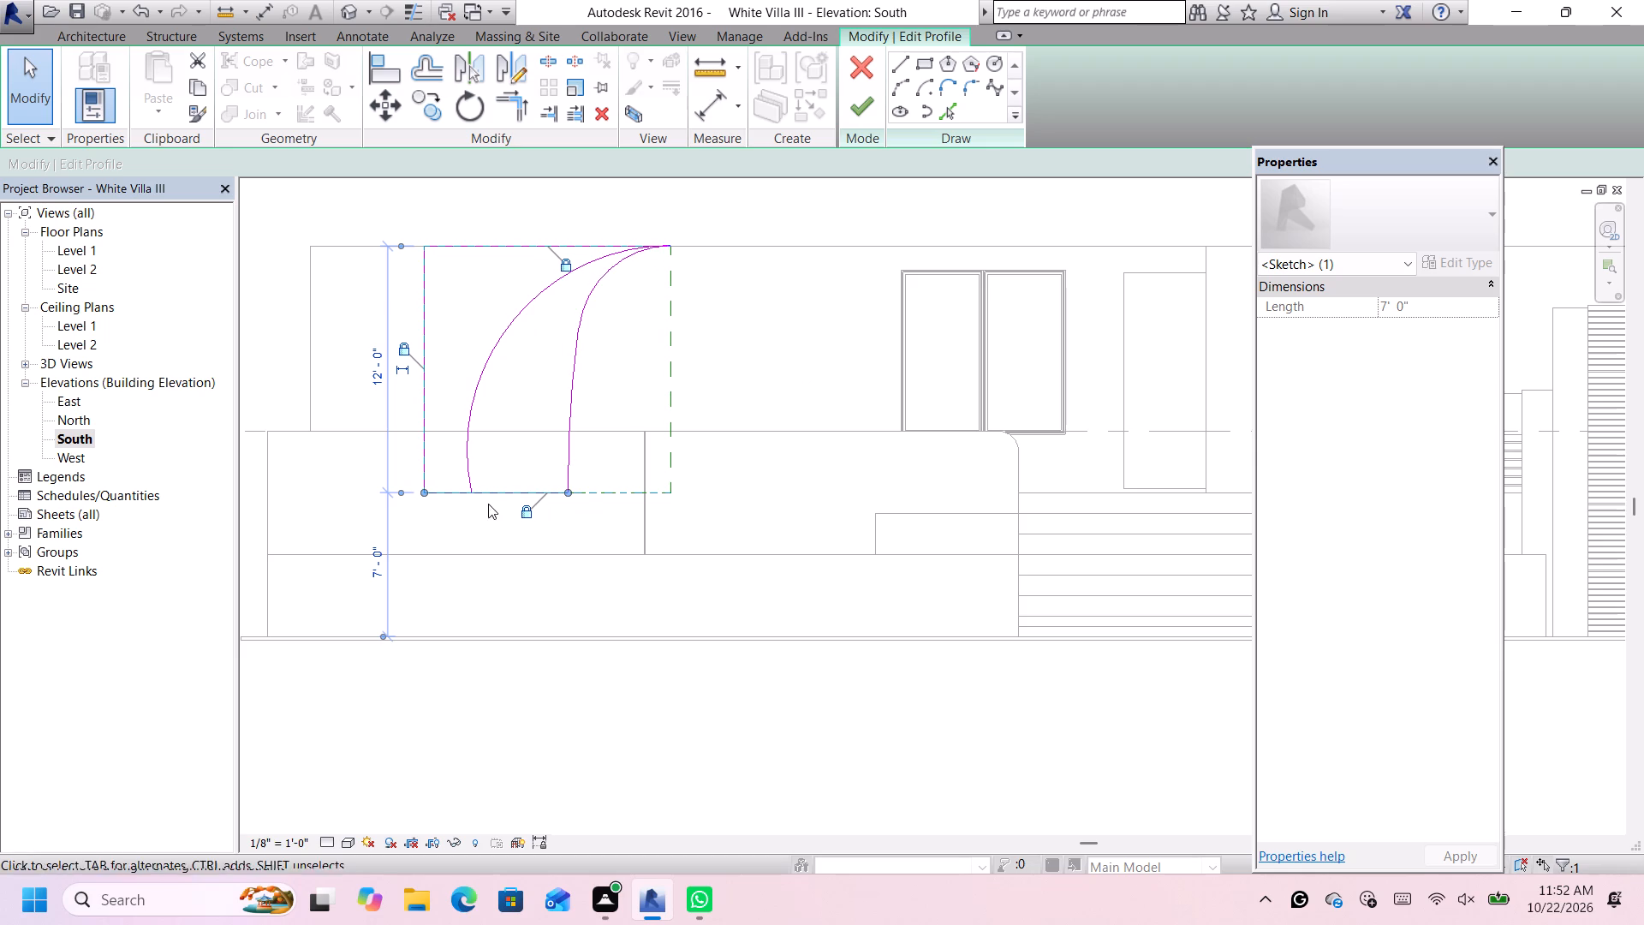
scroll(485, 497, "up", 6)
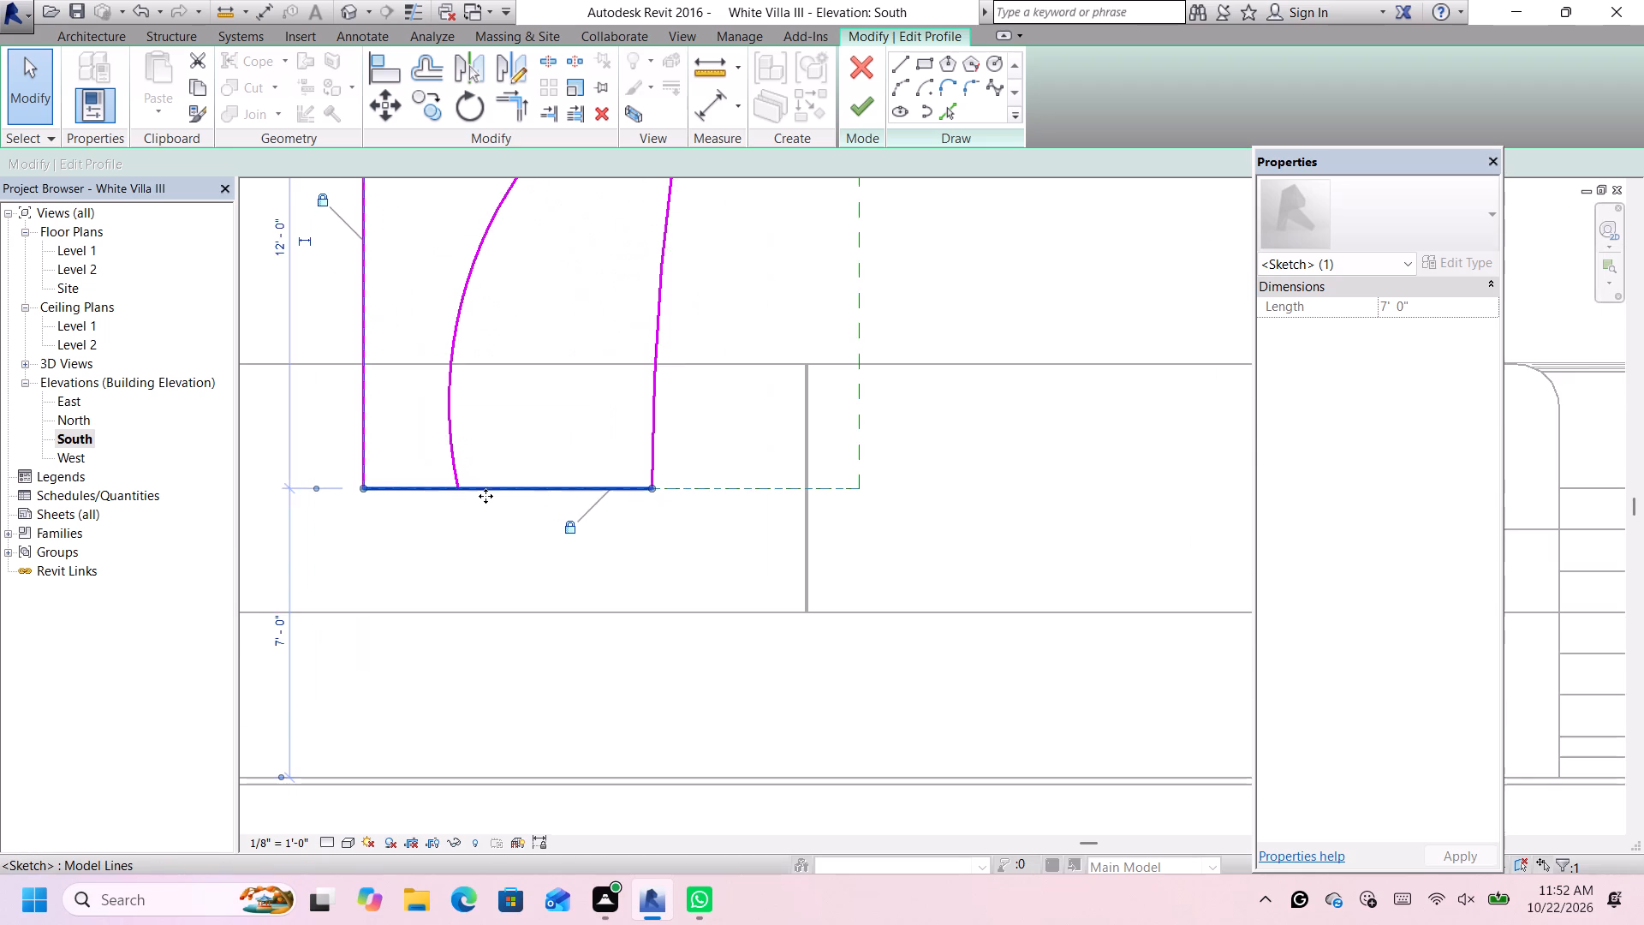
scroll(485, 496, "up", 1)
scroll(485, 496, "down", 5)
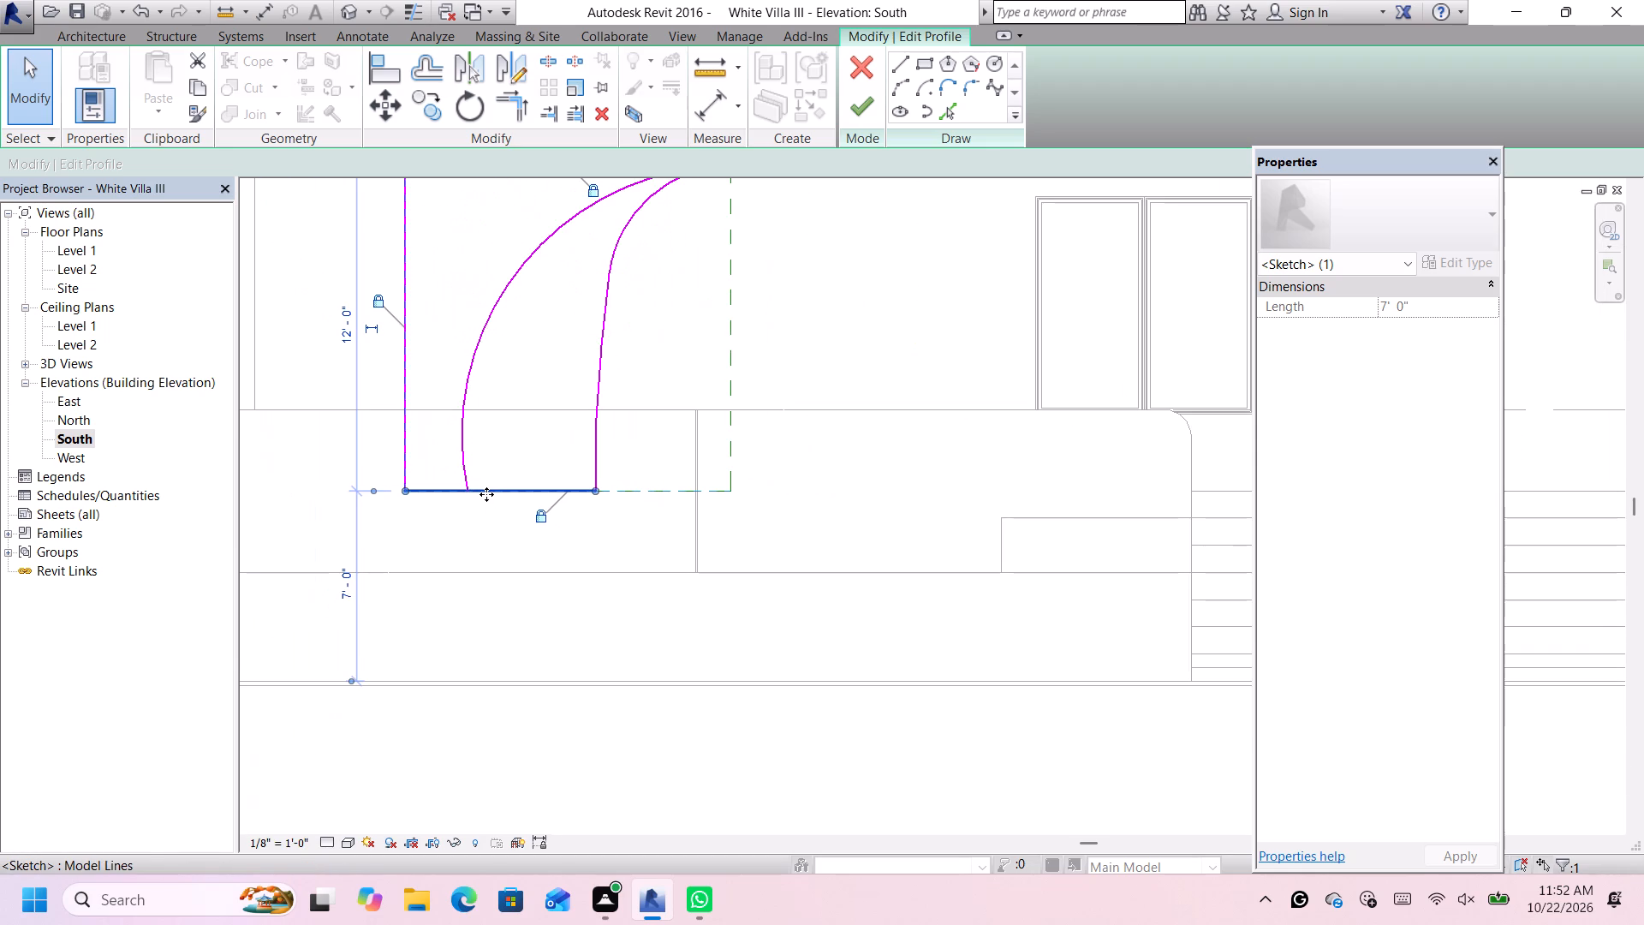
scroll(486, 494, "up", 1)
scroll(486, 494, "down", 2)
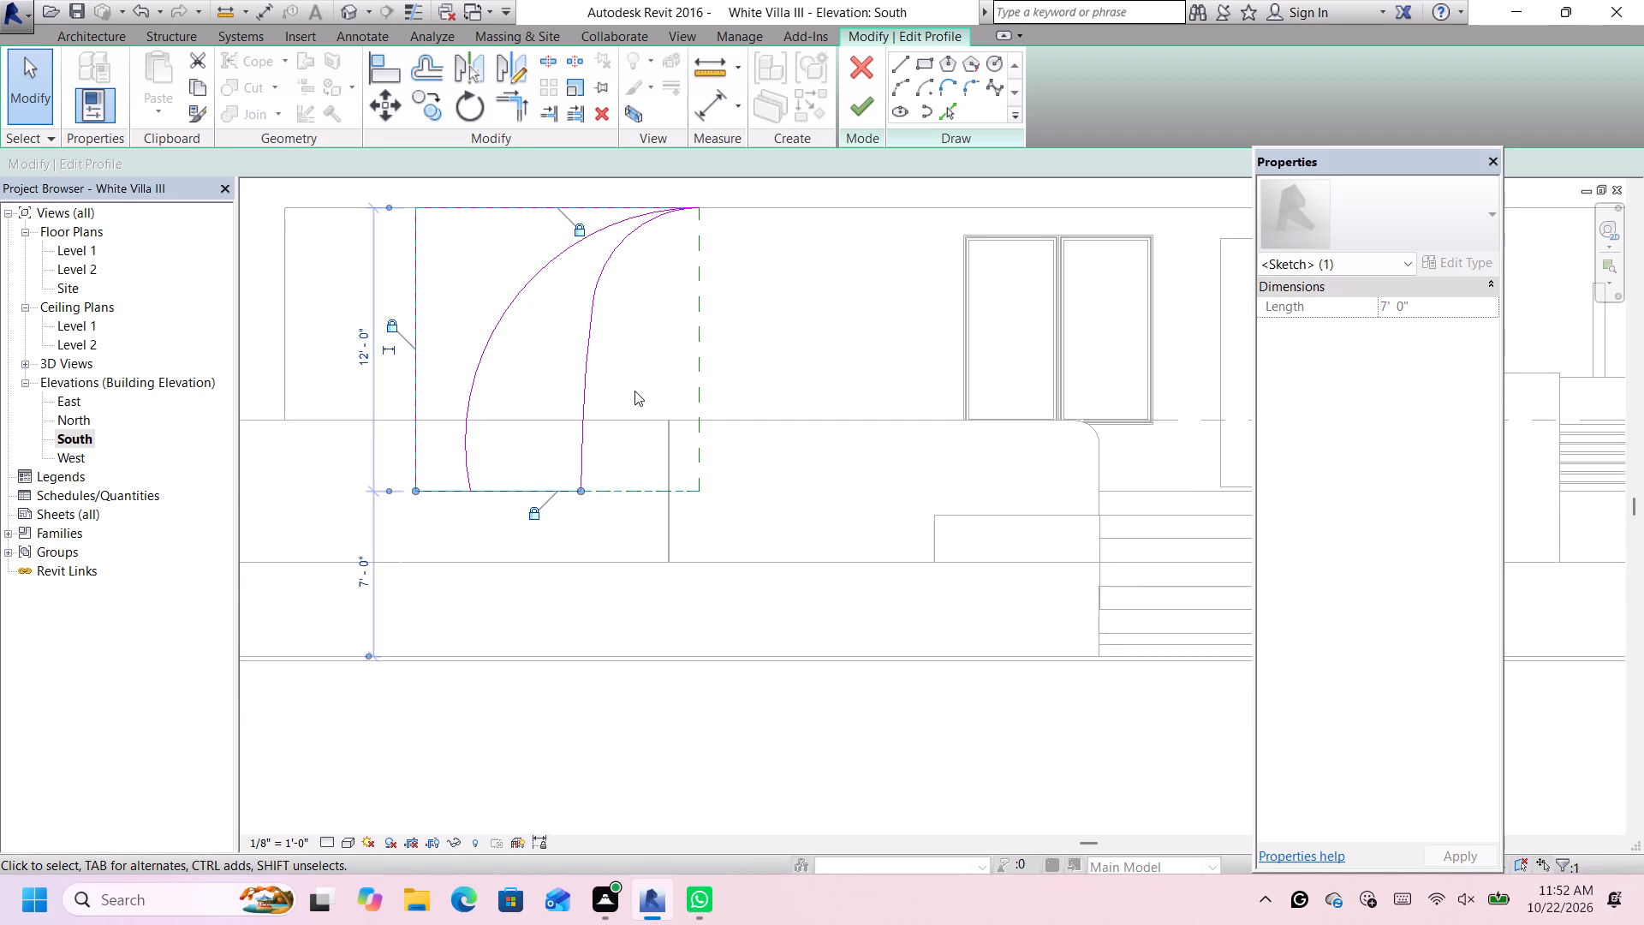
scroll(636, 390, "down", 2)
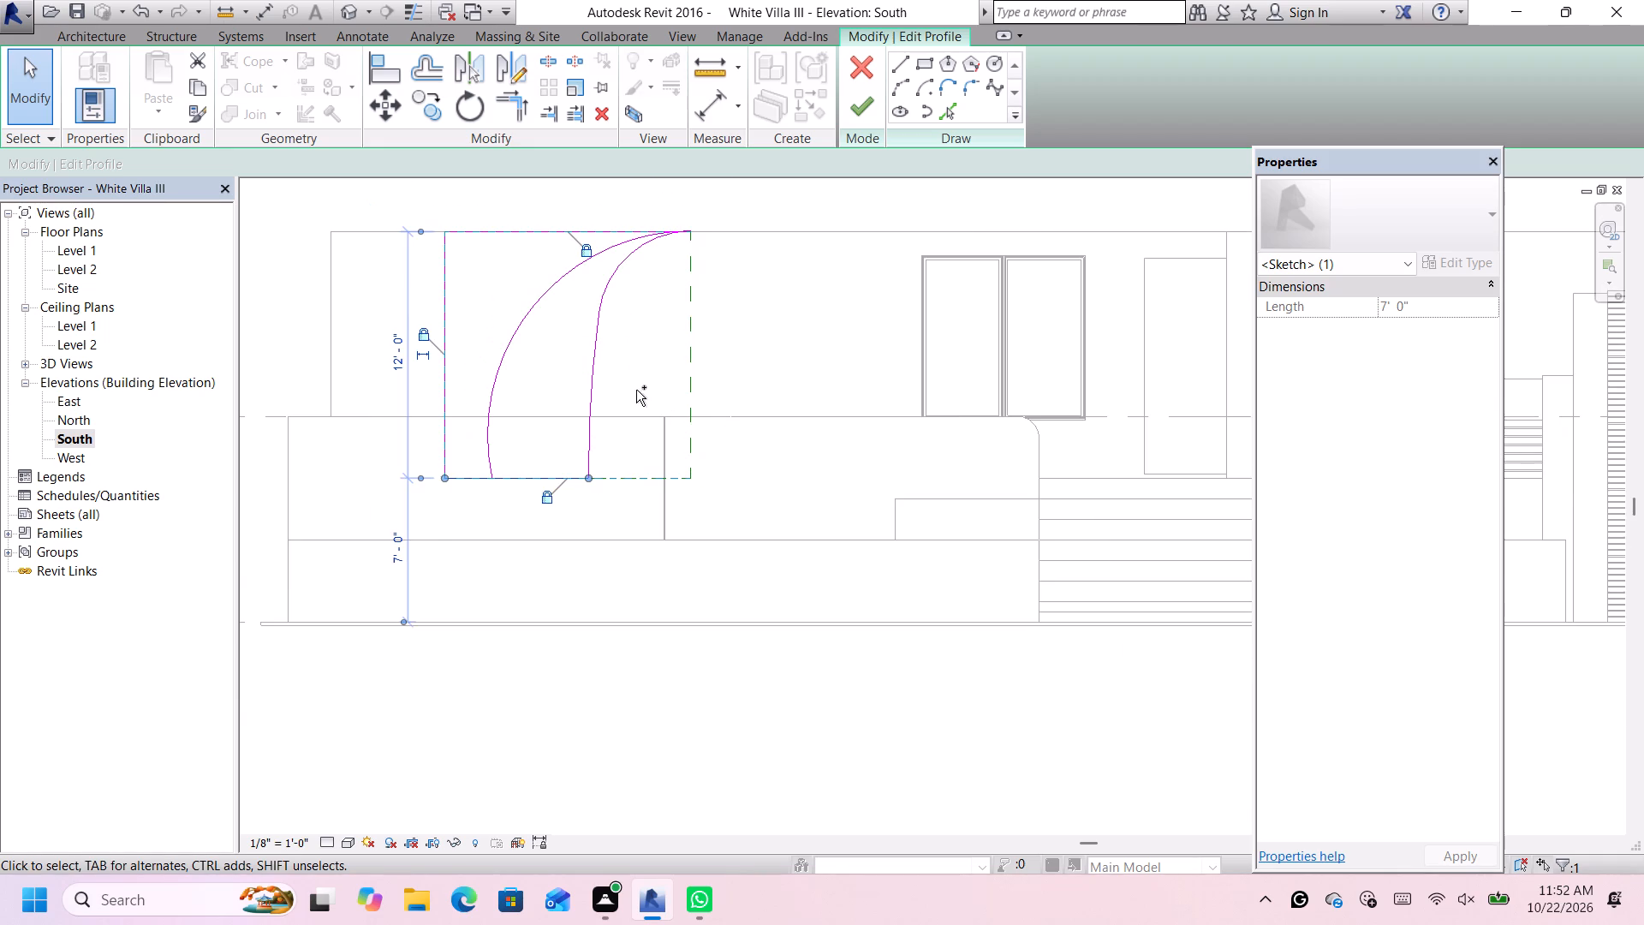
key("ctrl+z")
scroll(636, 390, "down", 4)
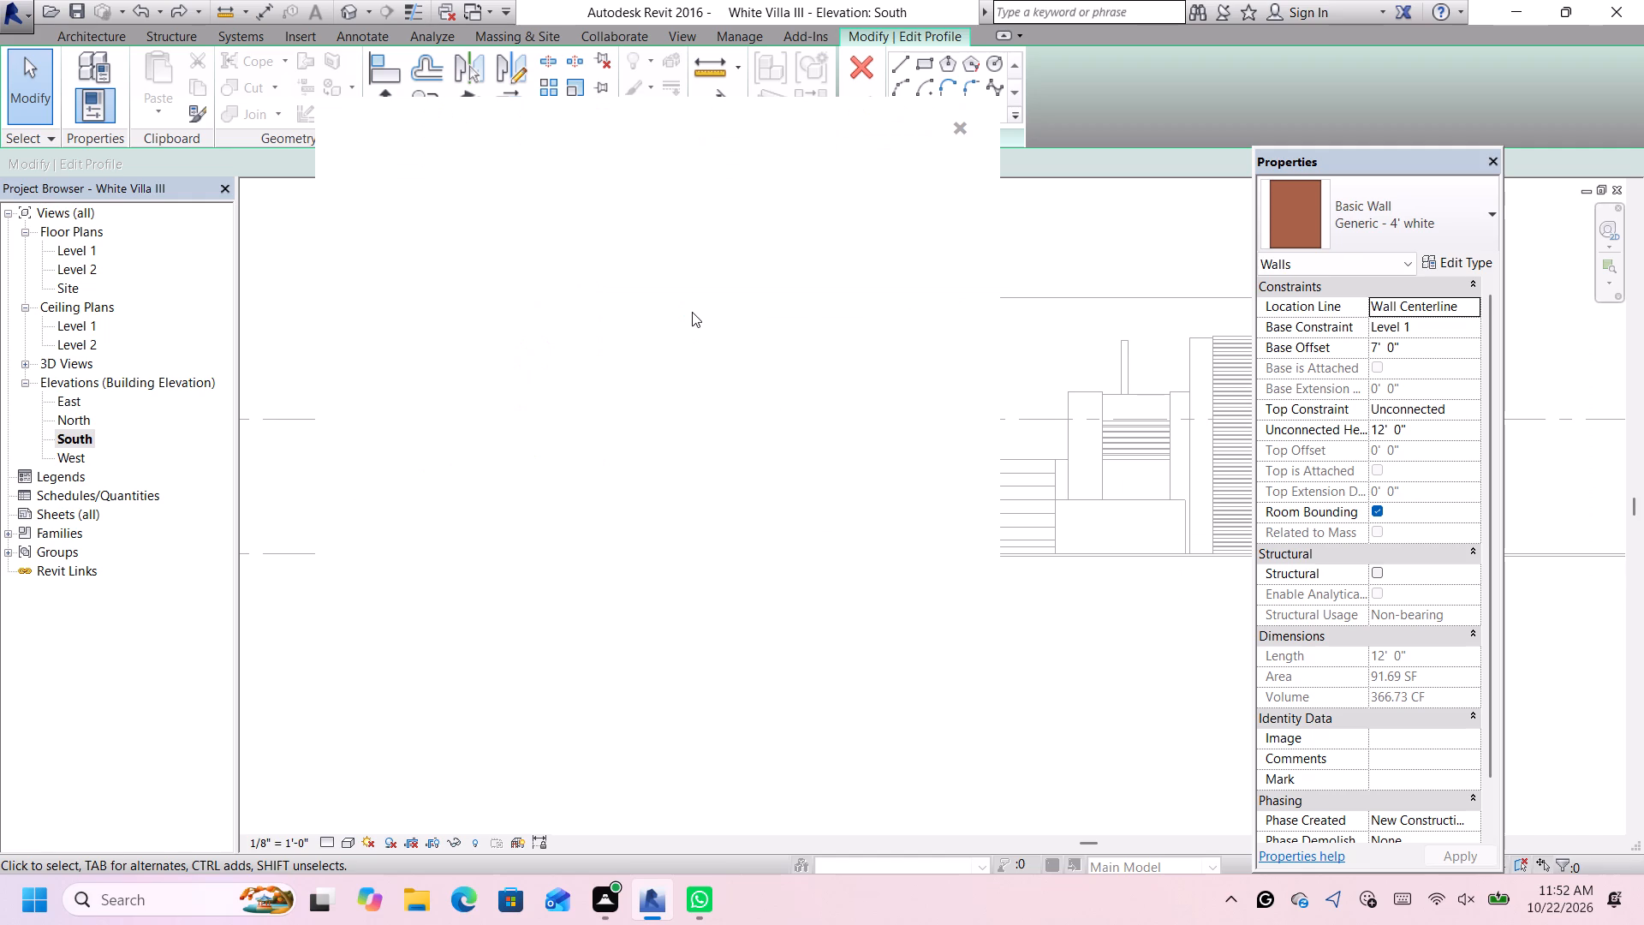
Dismiss the pop-up notification, finish the end segment's profile sketch with its existing curved edge, and deselect the wall.
left_click(959, 130)
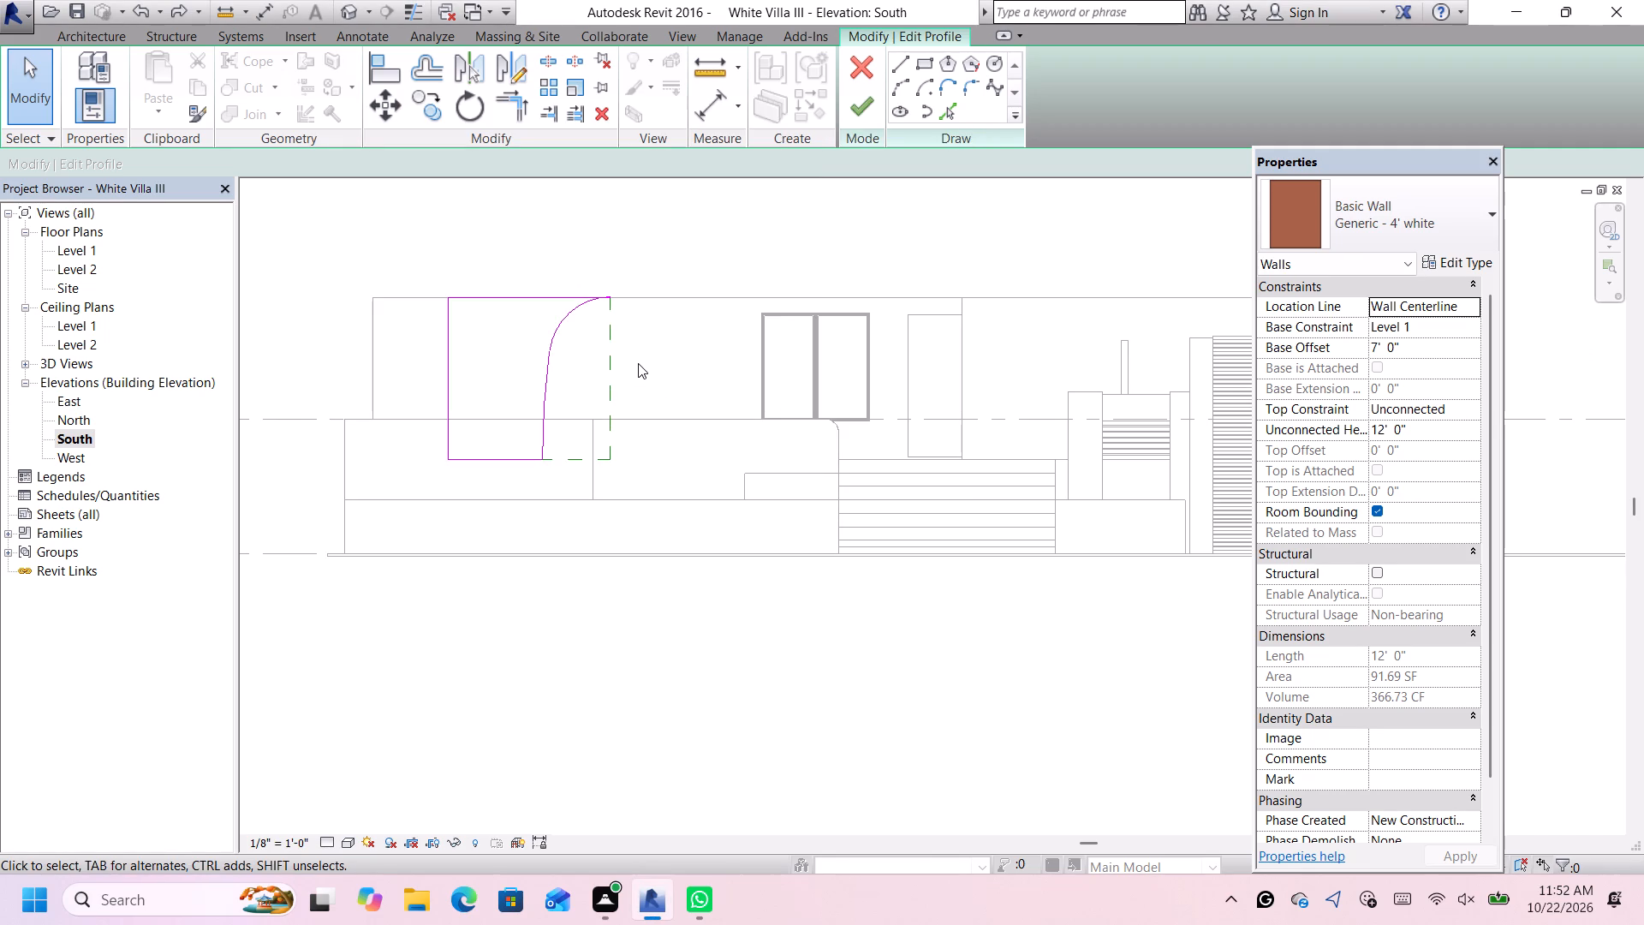
scroll(612, 379, "down", 1)
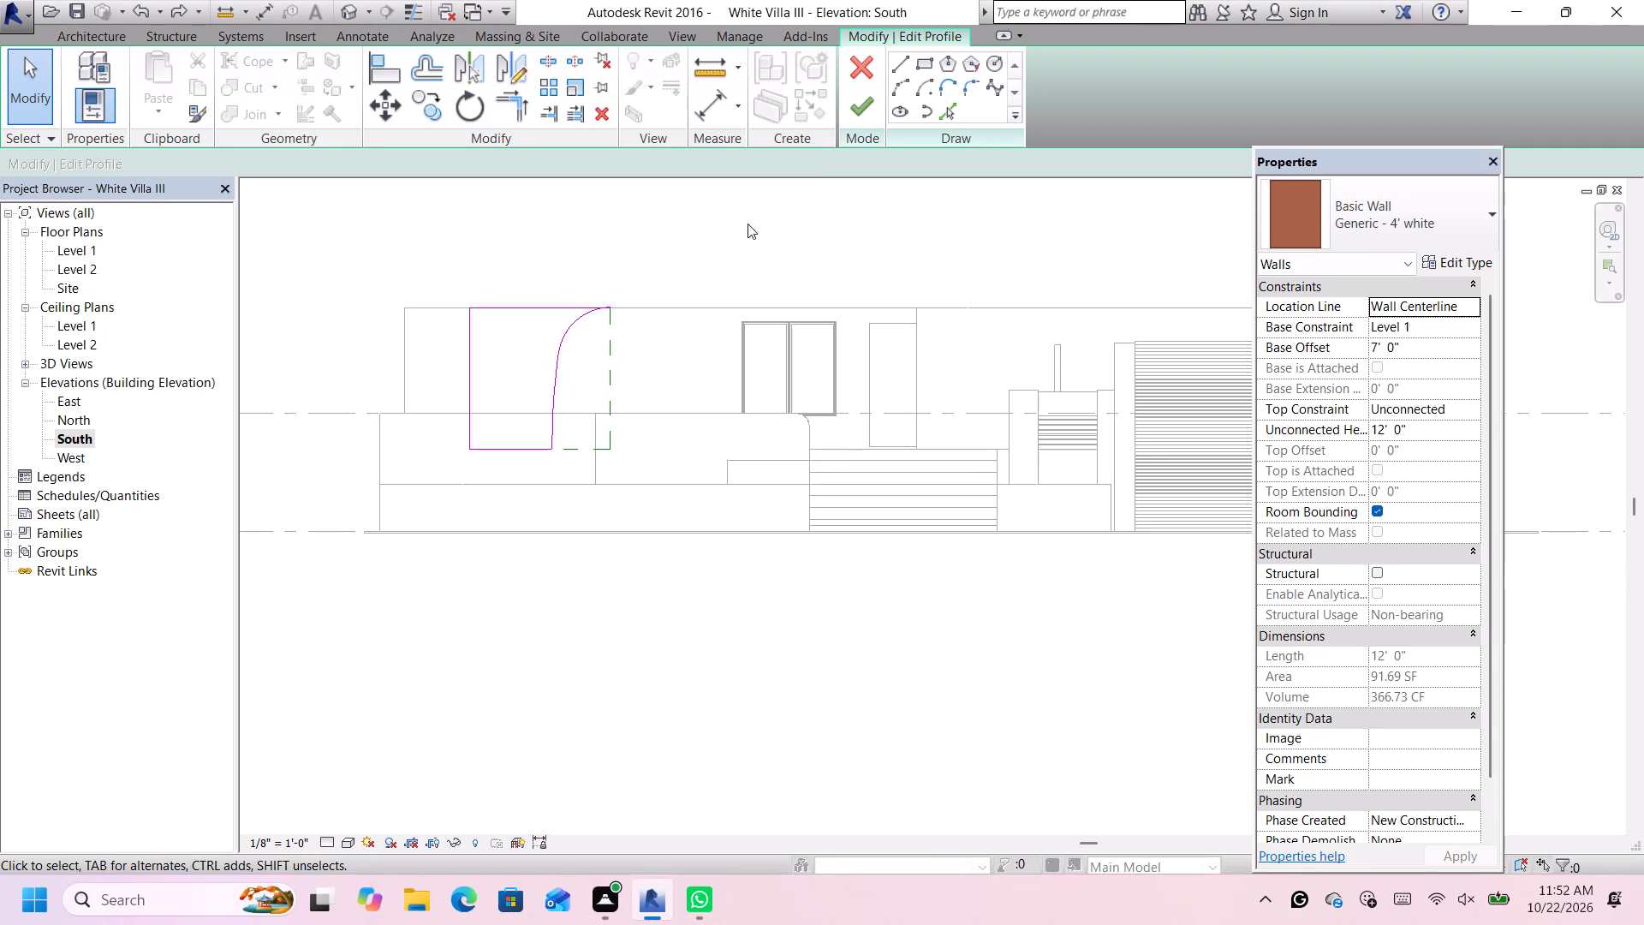
left_click(863, 116)
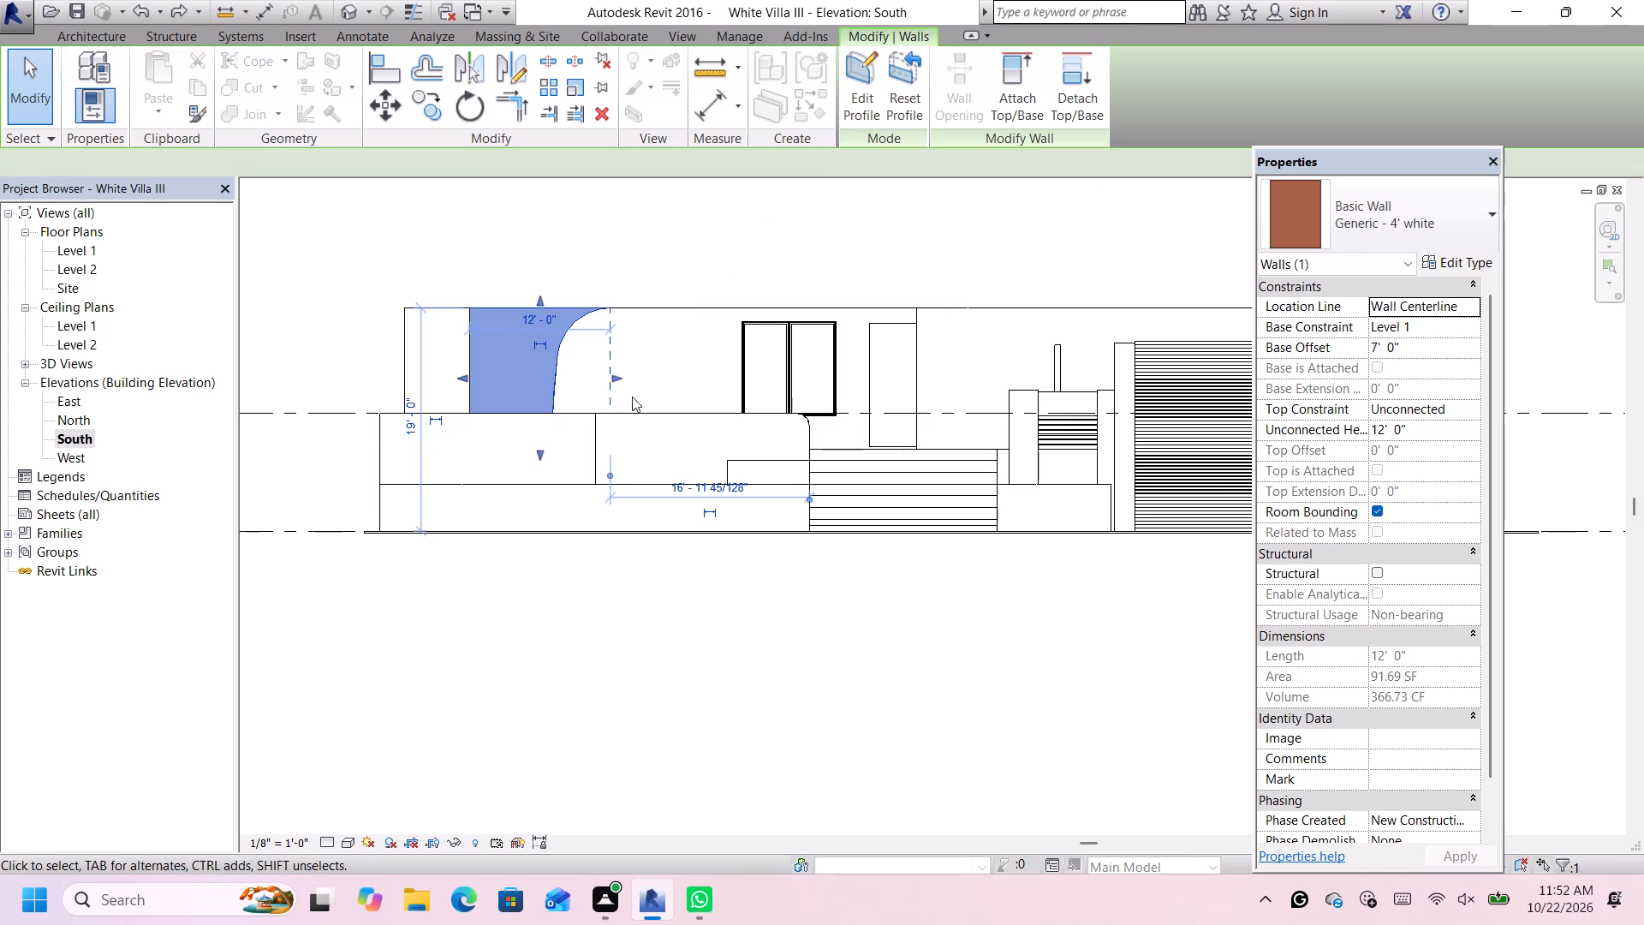
scroll(699, 243, "down", 2)
scroll(712, 236, "up", 2)
left_click(730, 211)
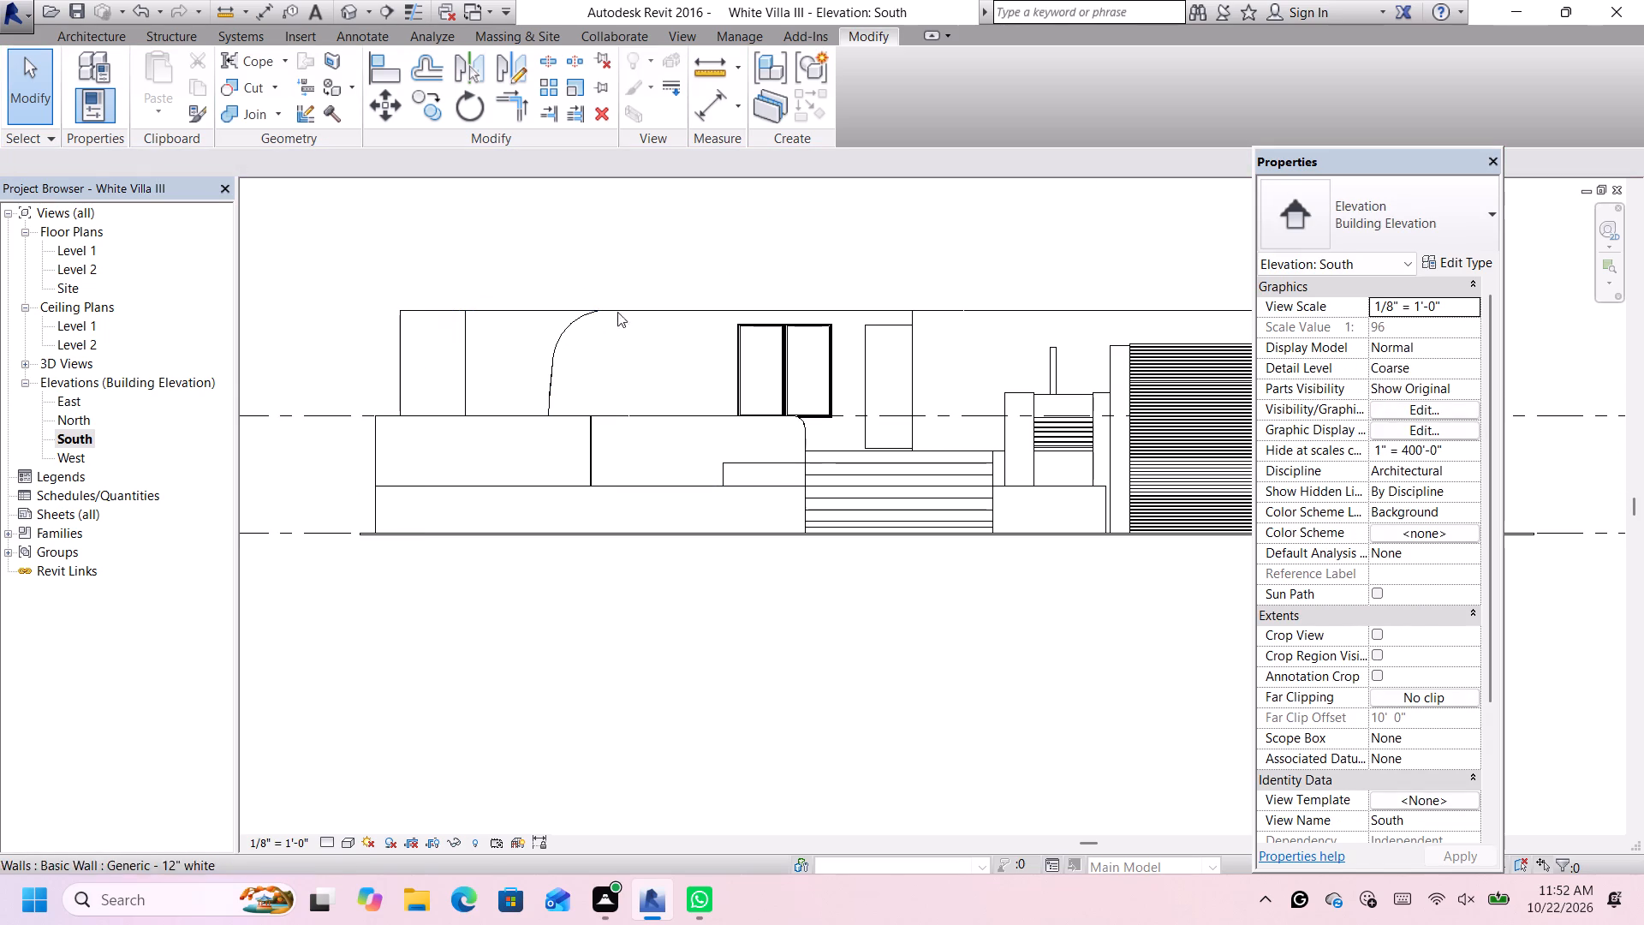
Open the default 3D view and orient the villa to the isometric view between its Front and Left faces.
left_click(351, 3)
scroll(731, 310, "down", 6)
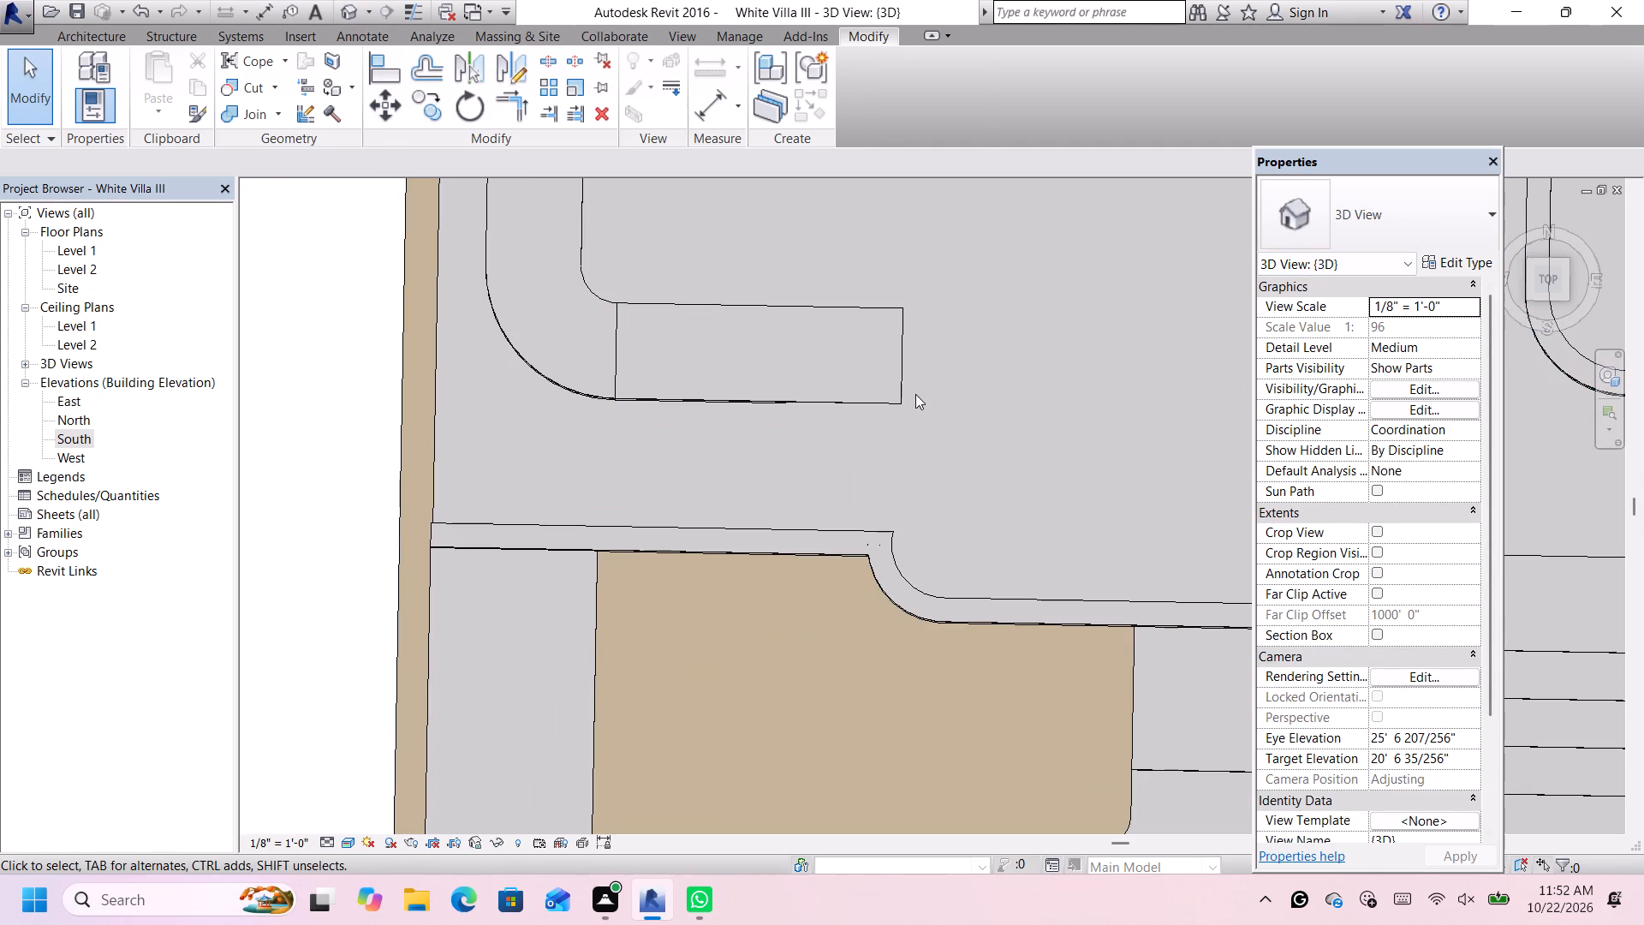
left_click(1526, 299)
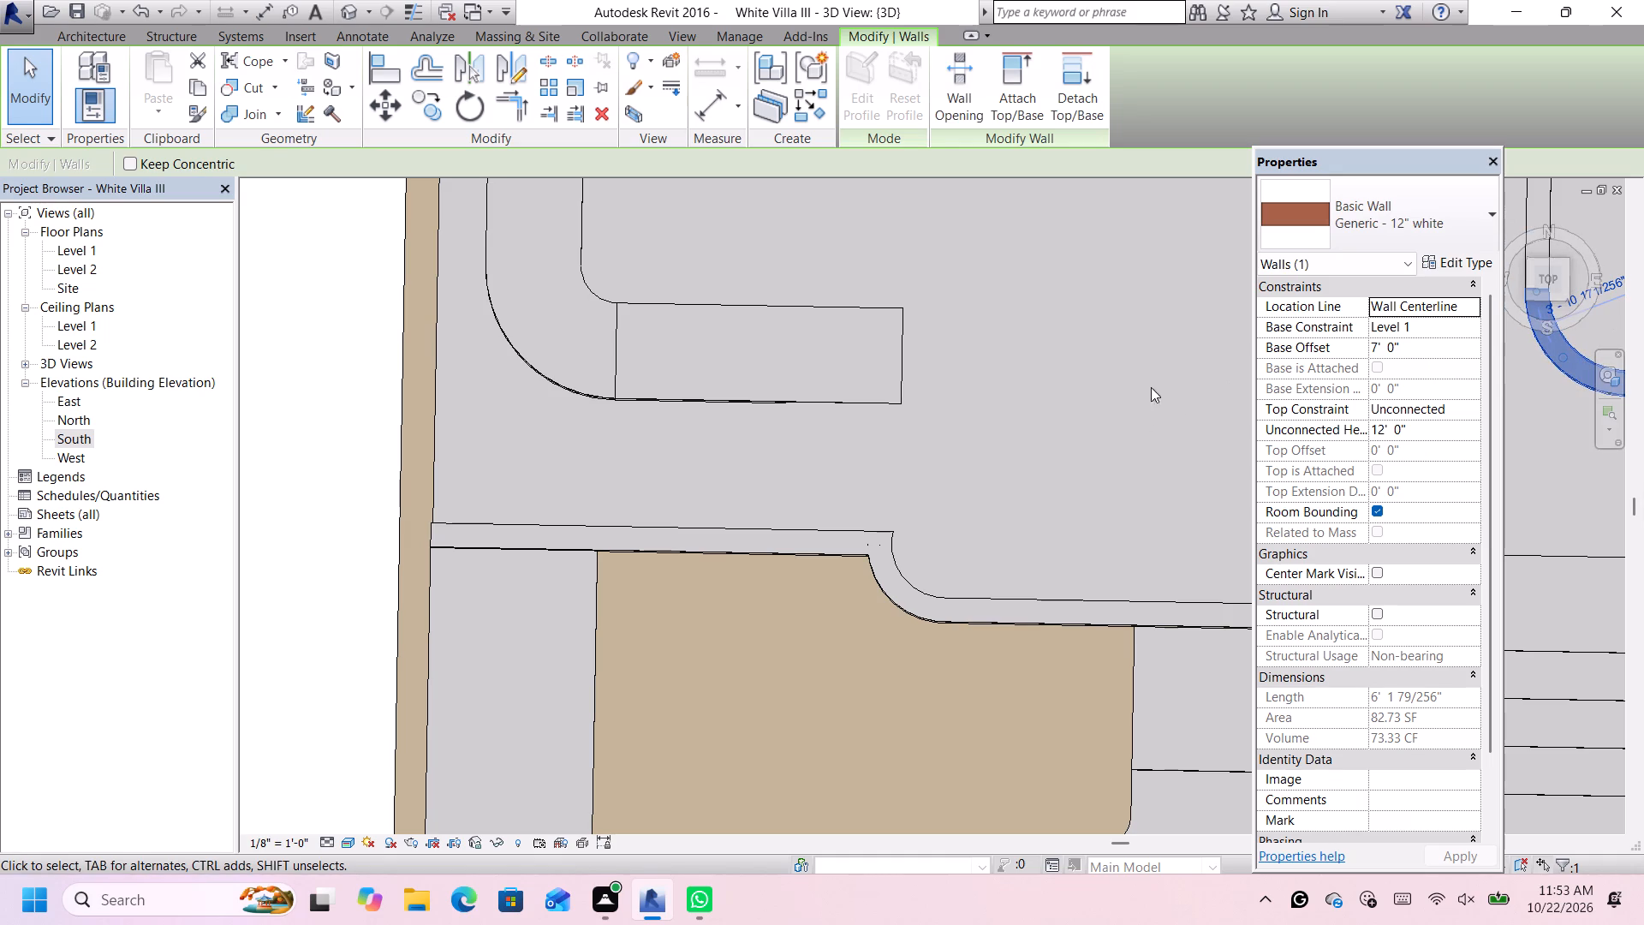
left_click(1522, 296)
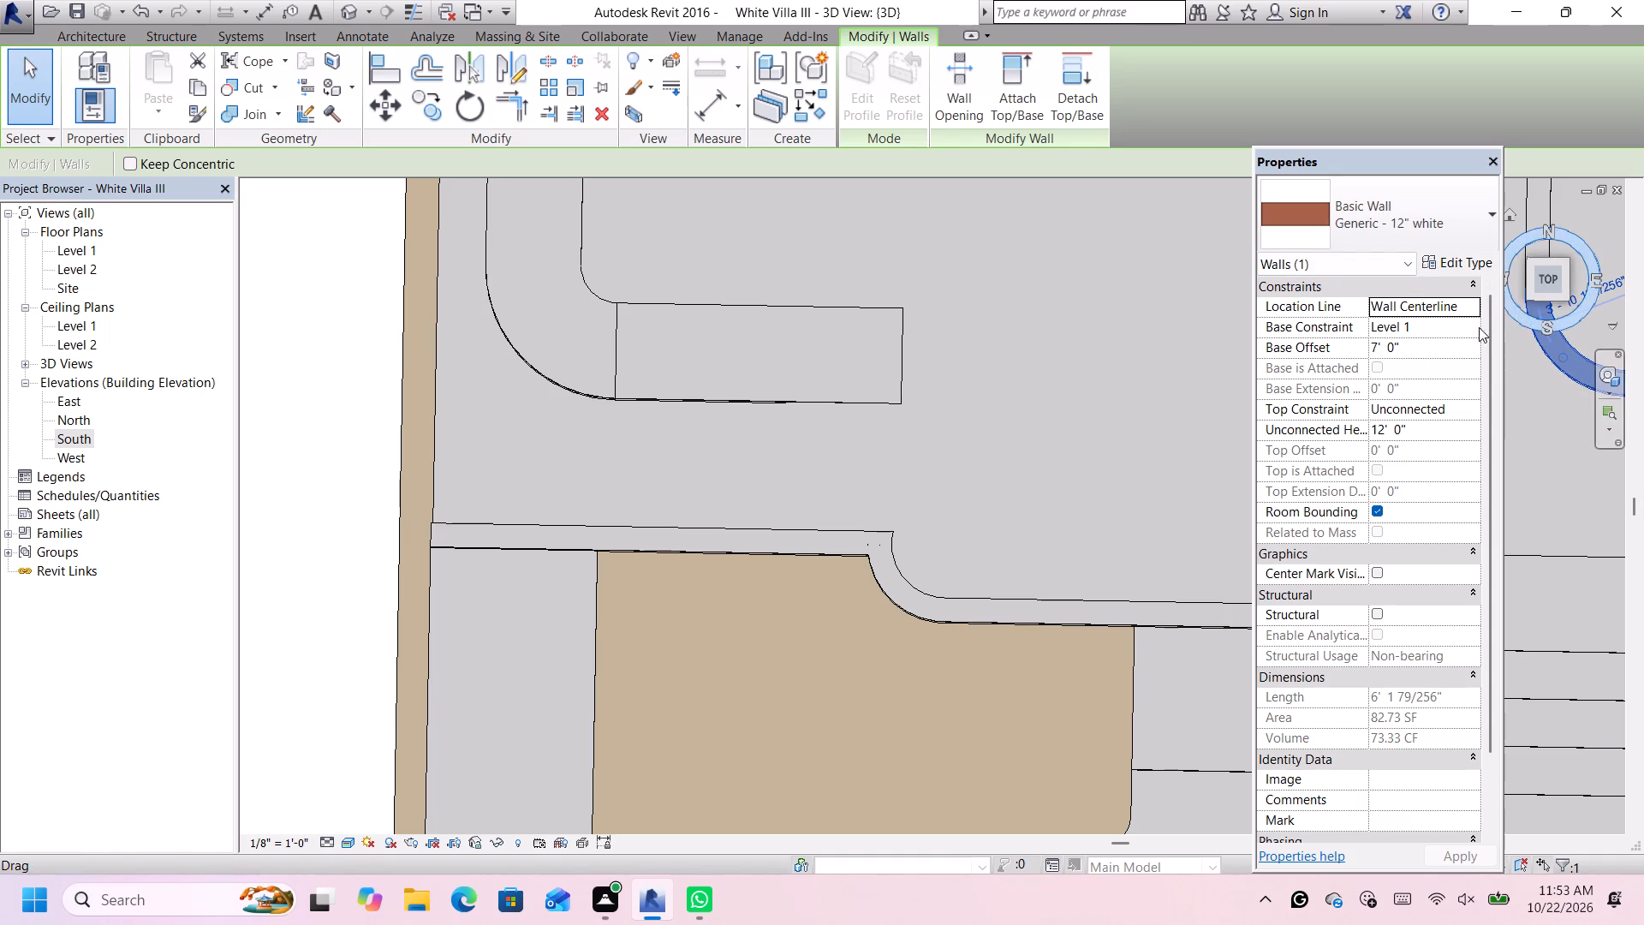
scroll(985, 426, "down", 10)
left_click(770, 433)
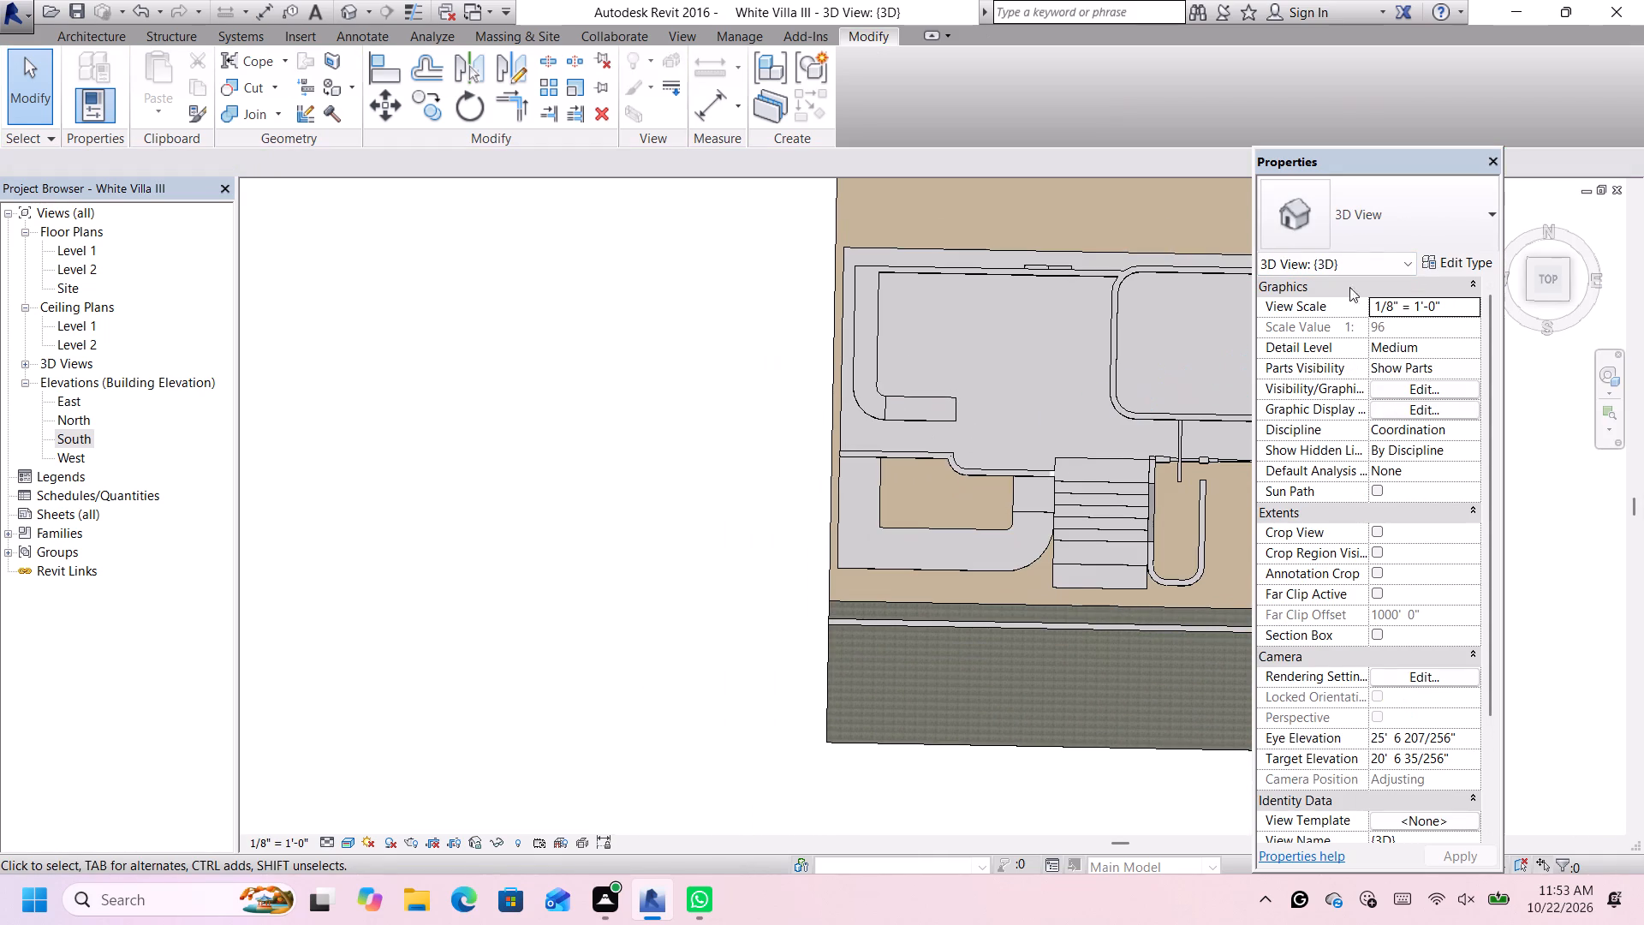
scroll(1361, 283, "up", 4)
left_click(1504, 272)
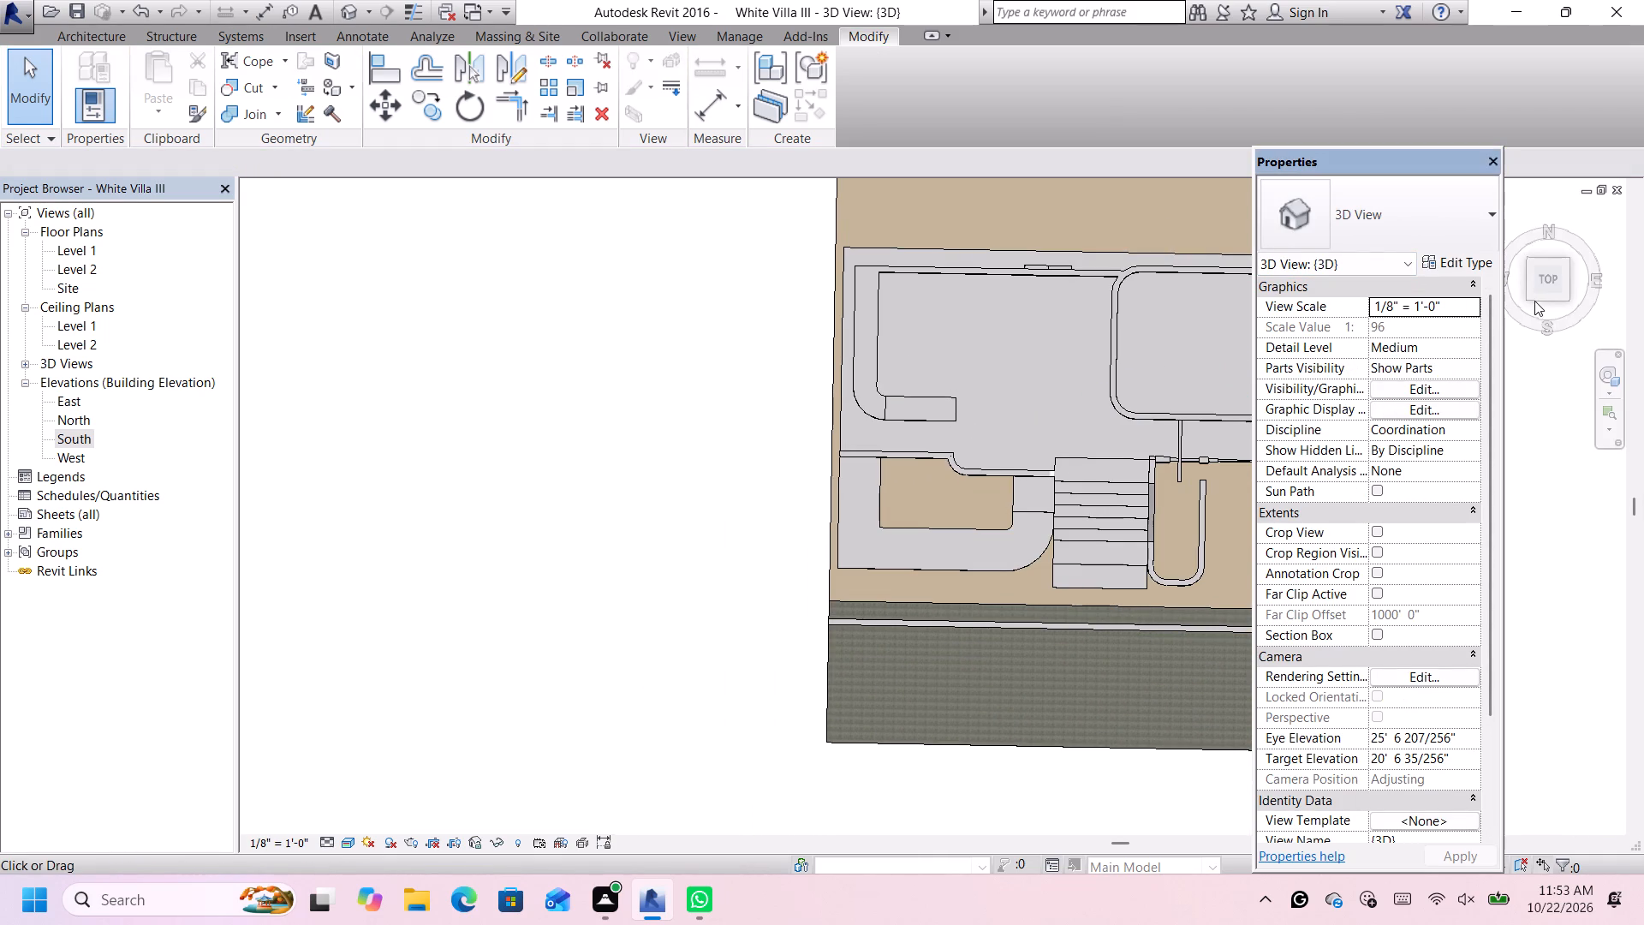
left_click(1530, 299)
left_click(1536, 304)
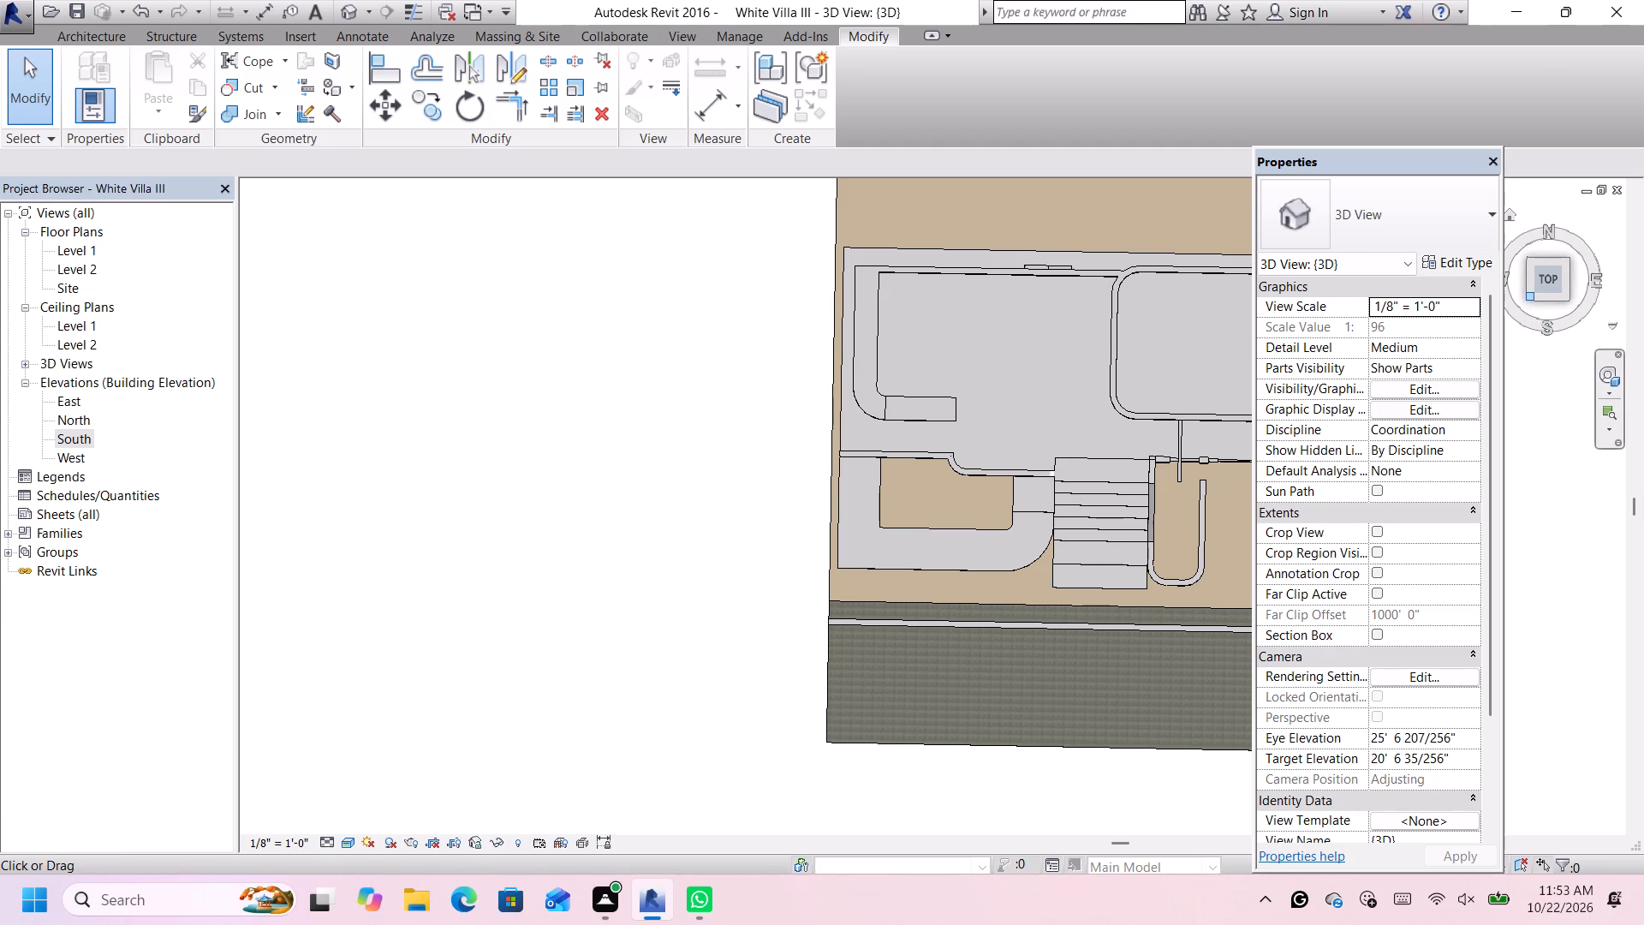
left_click(1529, 297)
scroll(805, 527, "up", 6)
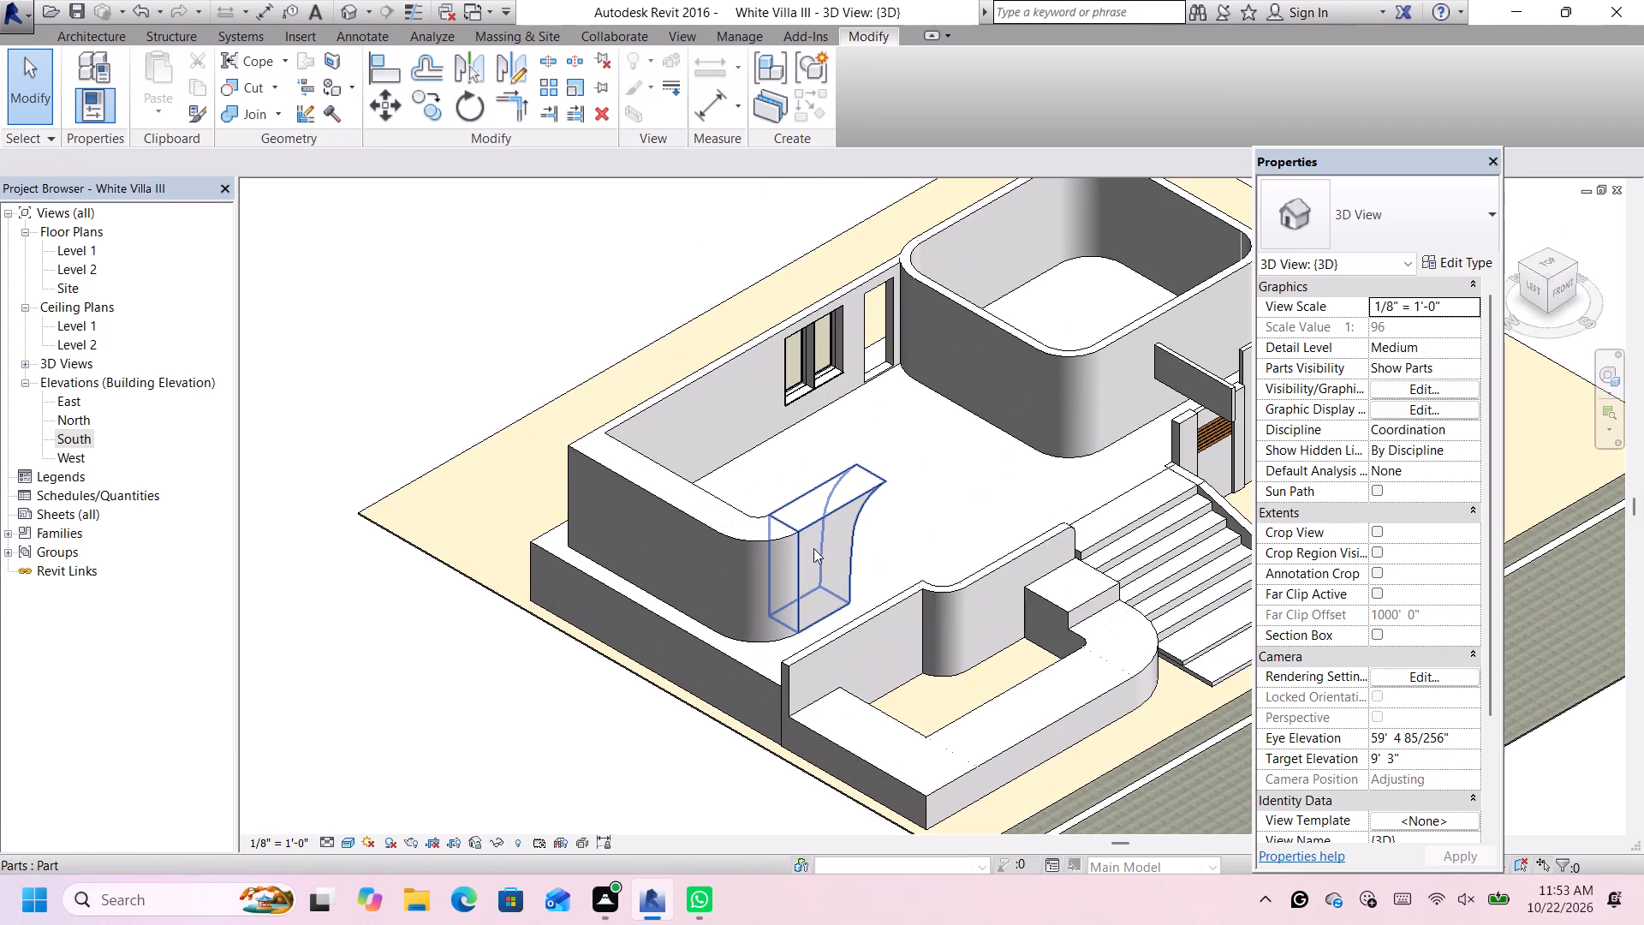
Select the curved end segment's part in 3D, examine its properties and the available types, and clear the selection.
left_click(836, 513)
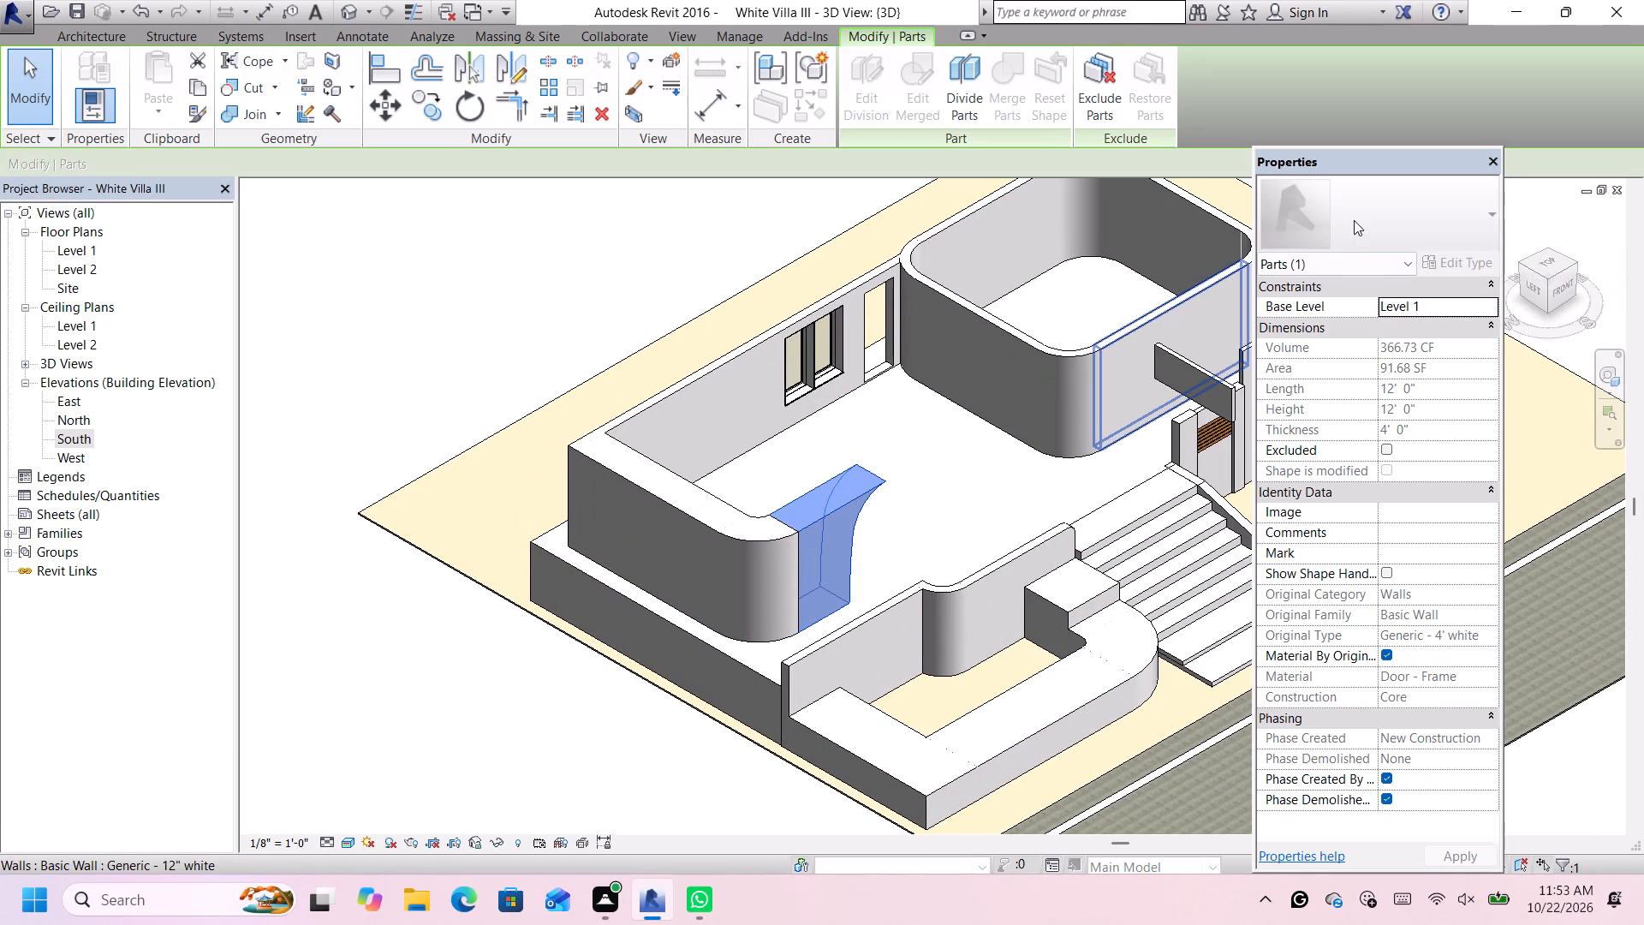
scroll(965, 410, "up", 4)
scroll(914, 465, "down", 5)
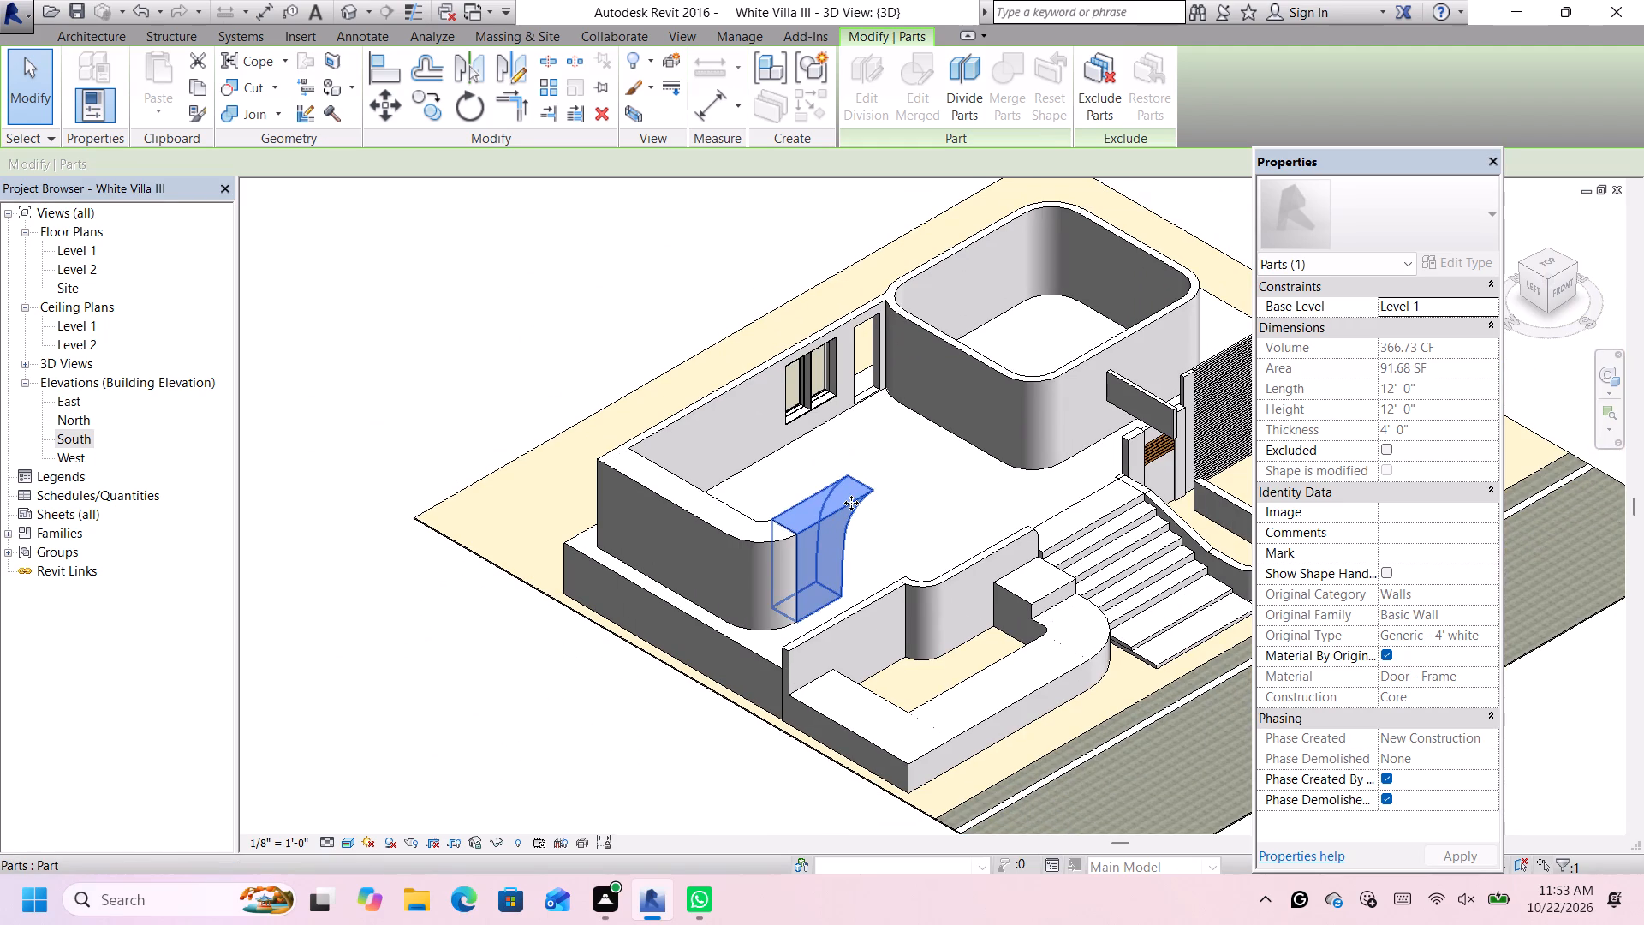
left_click(851, 503)
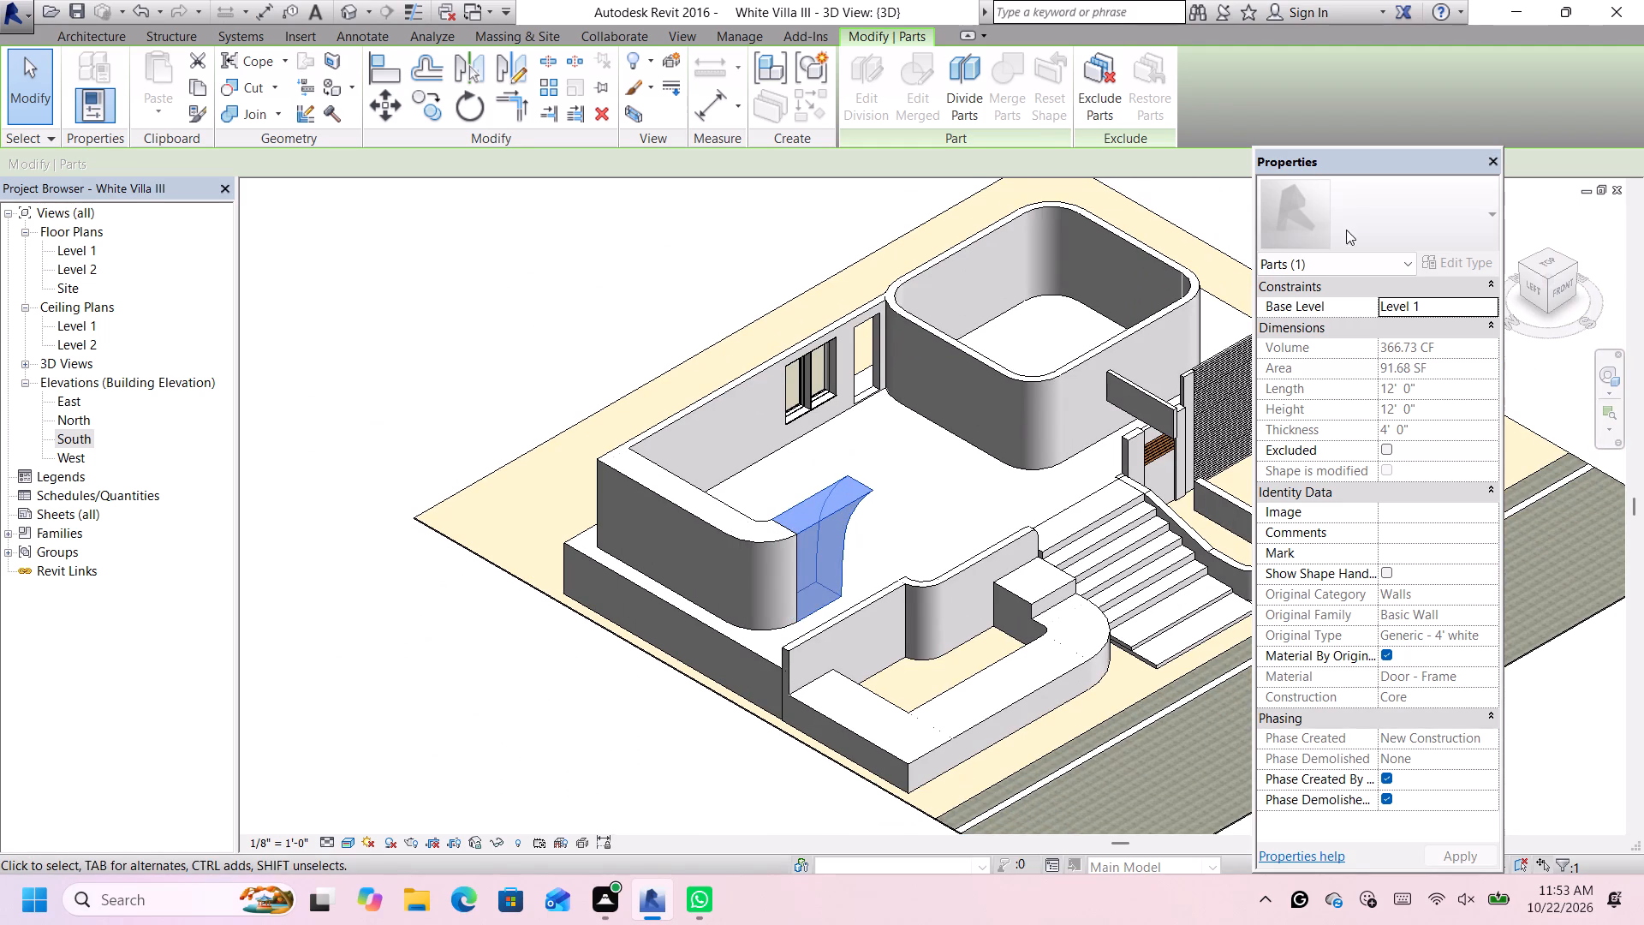
left_click(1357, 259)
left_click(1329, 298)
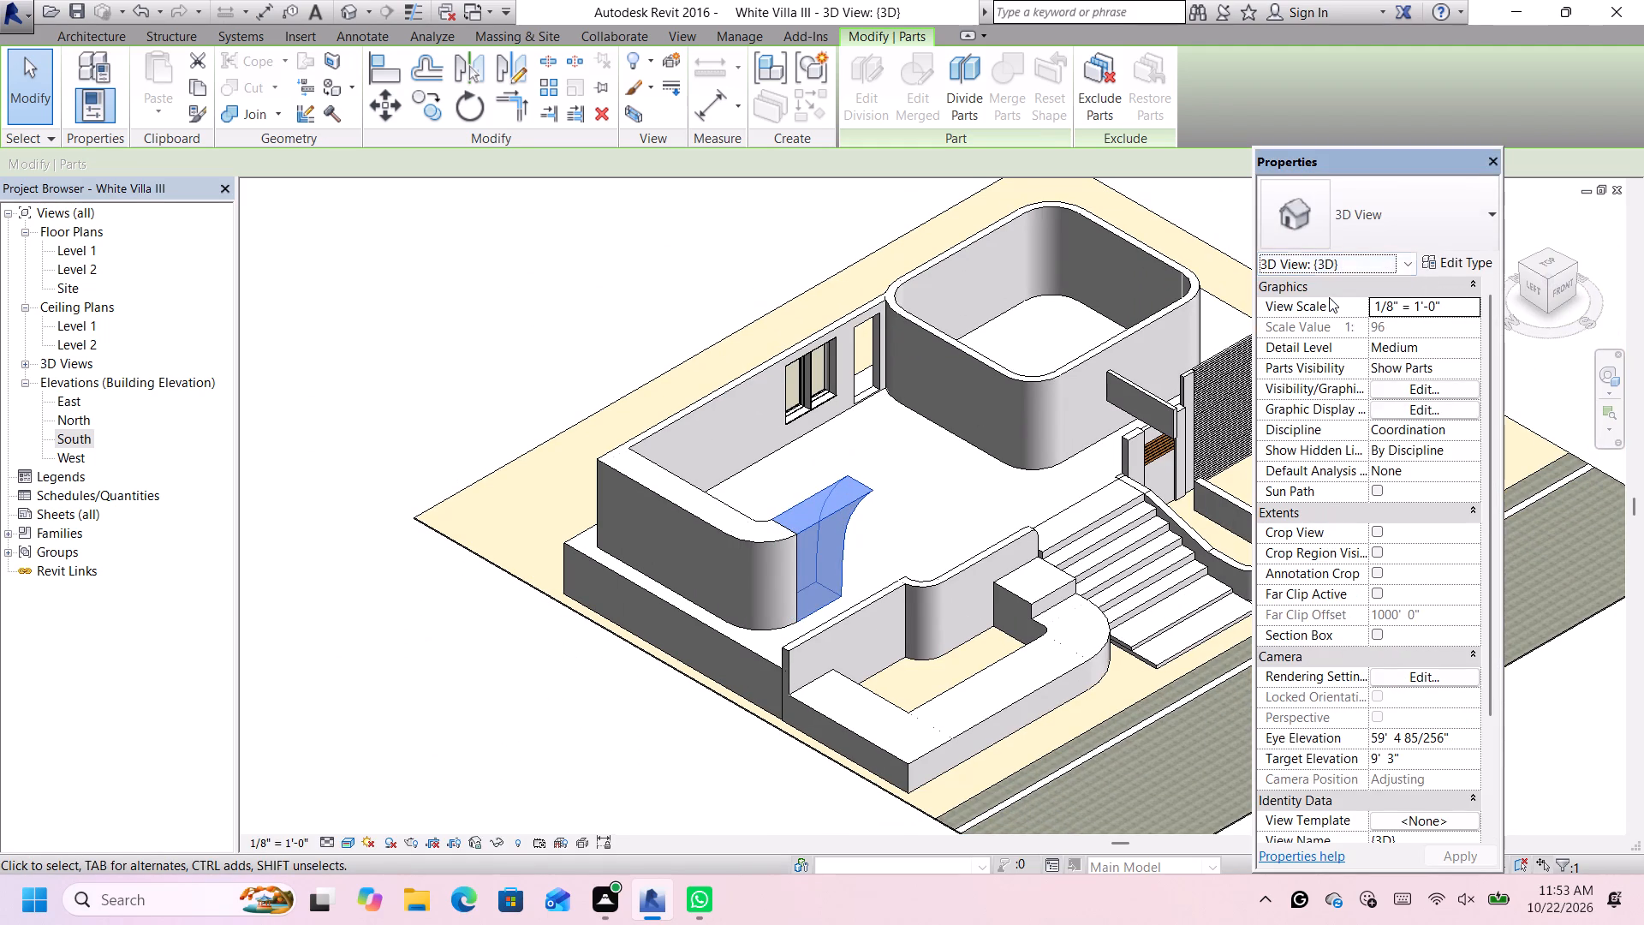
left_click(1330, 259)
left_click(1325, 272)
left_click(1351, 237)
scroll(696, 351, "up", 1)
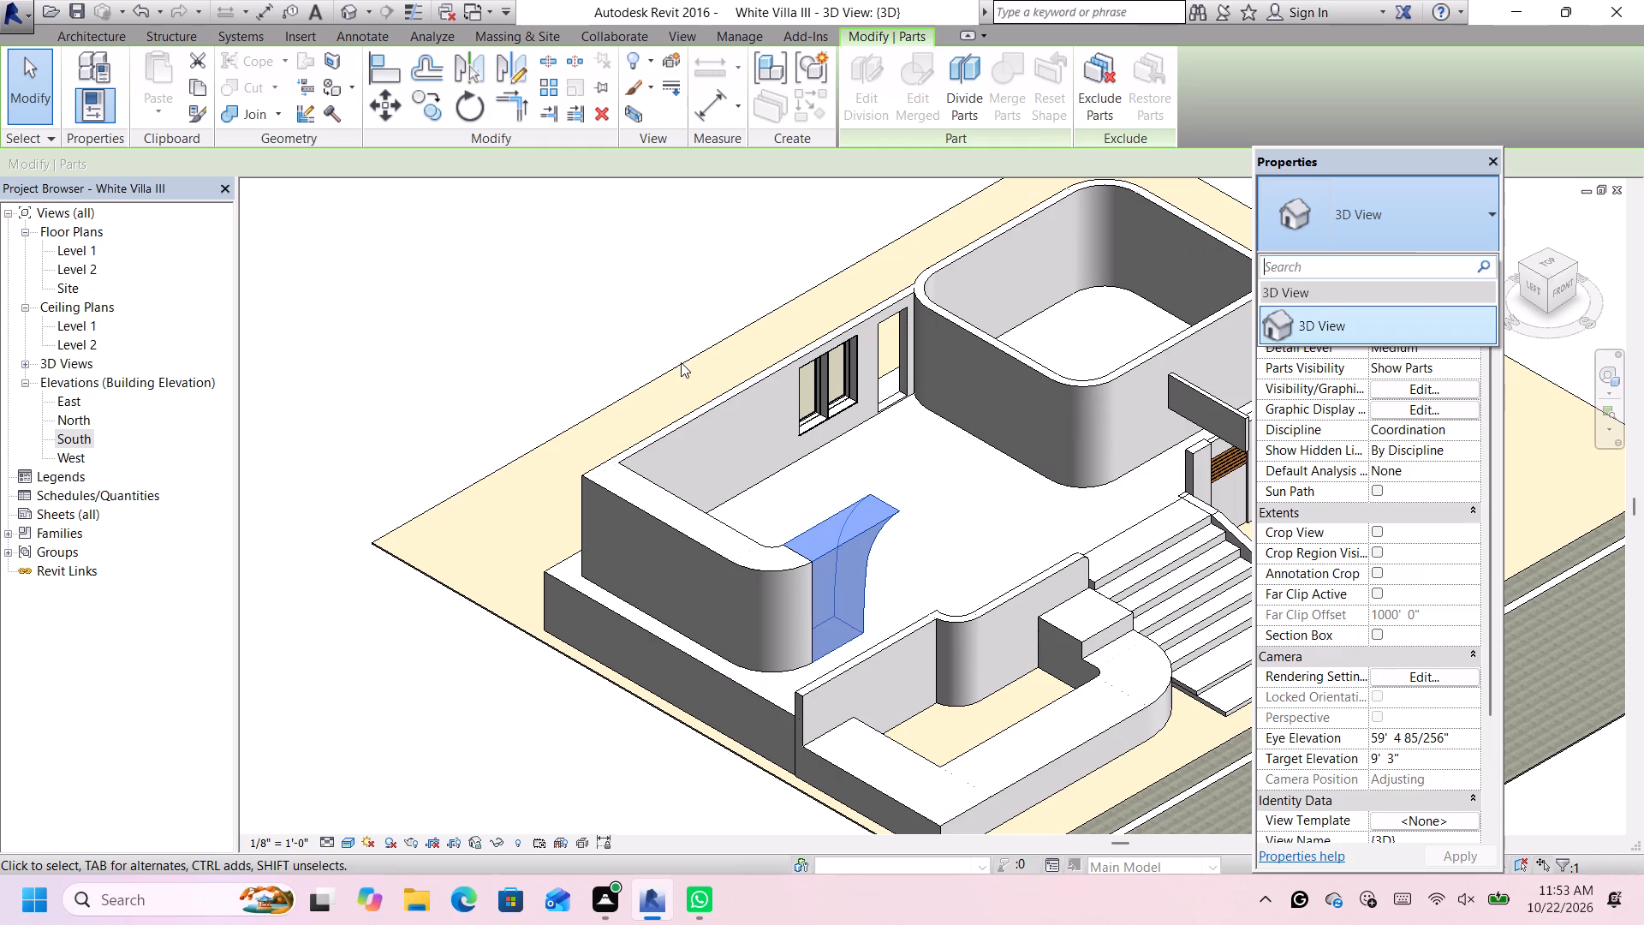
left_click(643, 322)
scroll(916, 372, "down", 4)
scroll(421, 78, "up", 1)
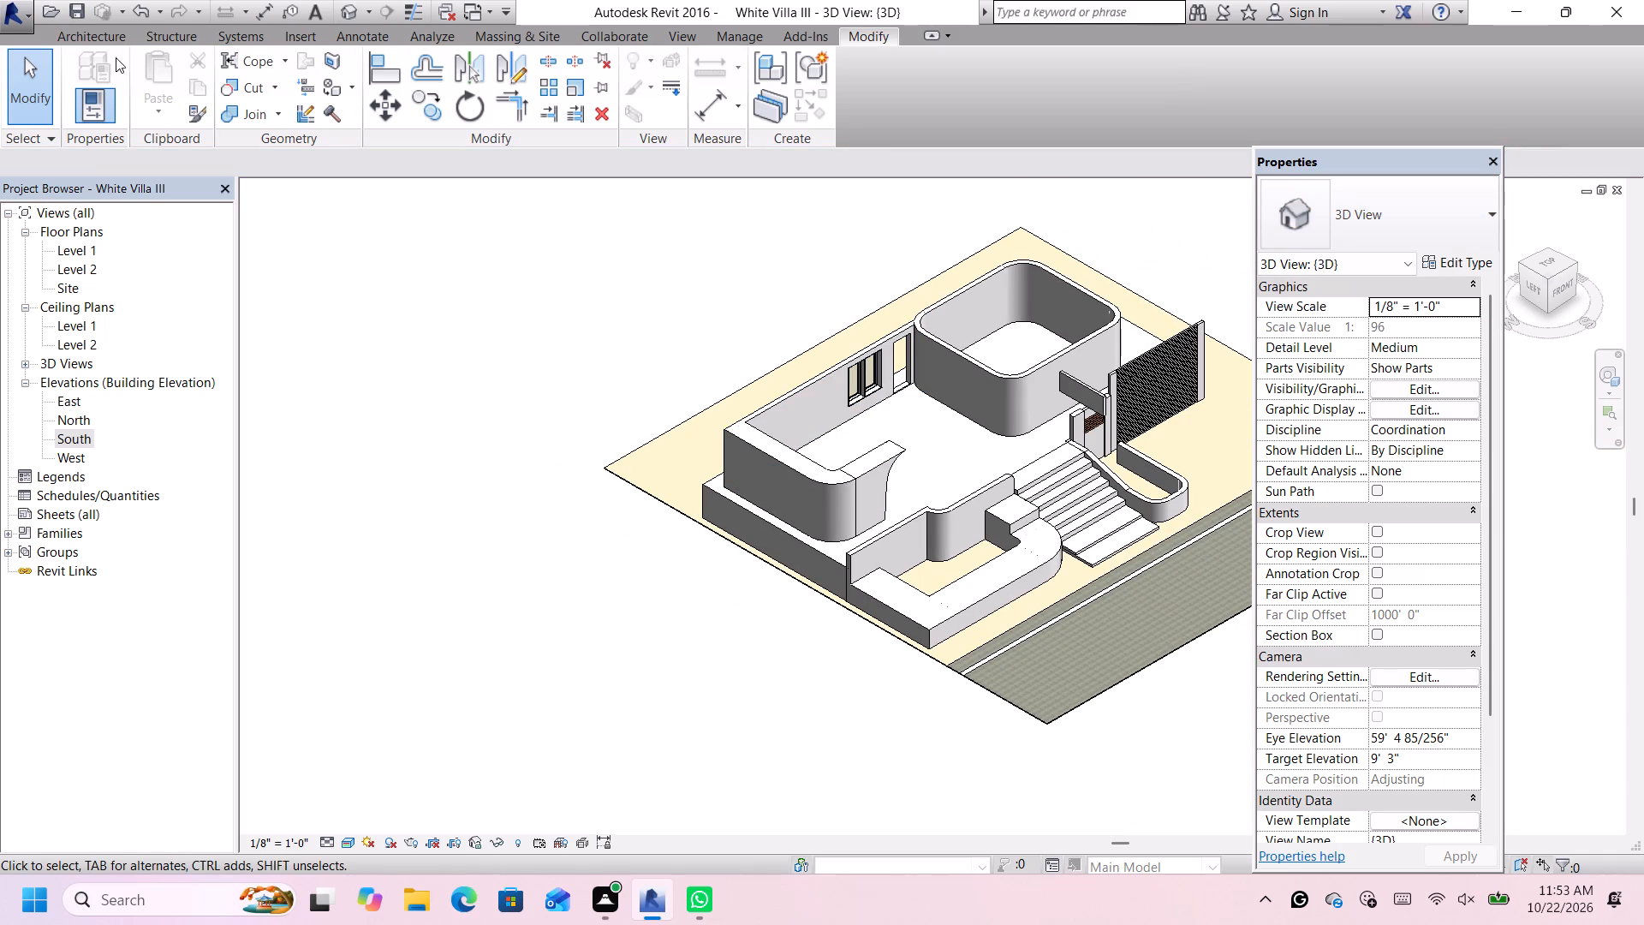
Select the curved end segment's part in 3D, examine its properties, and close them.
left_click(86, 38)
scroll(1061, 488, "up", 3)
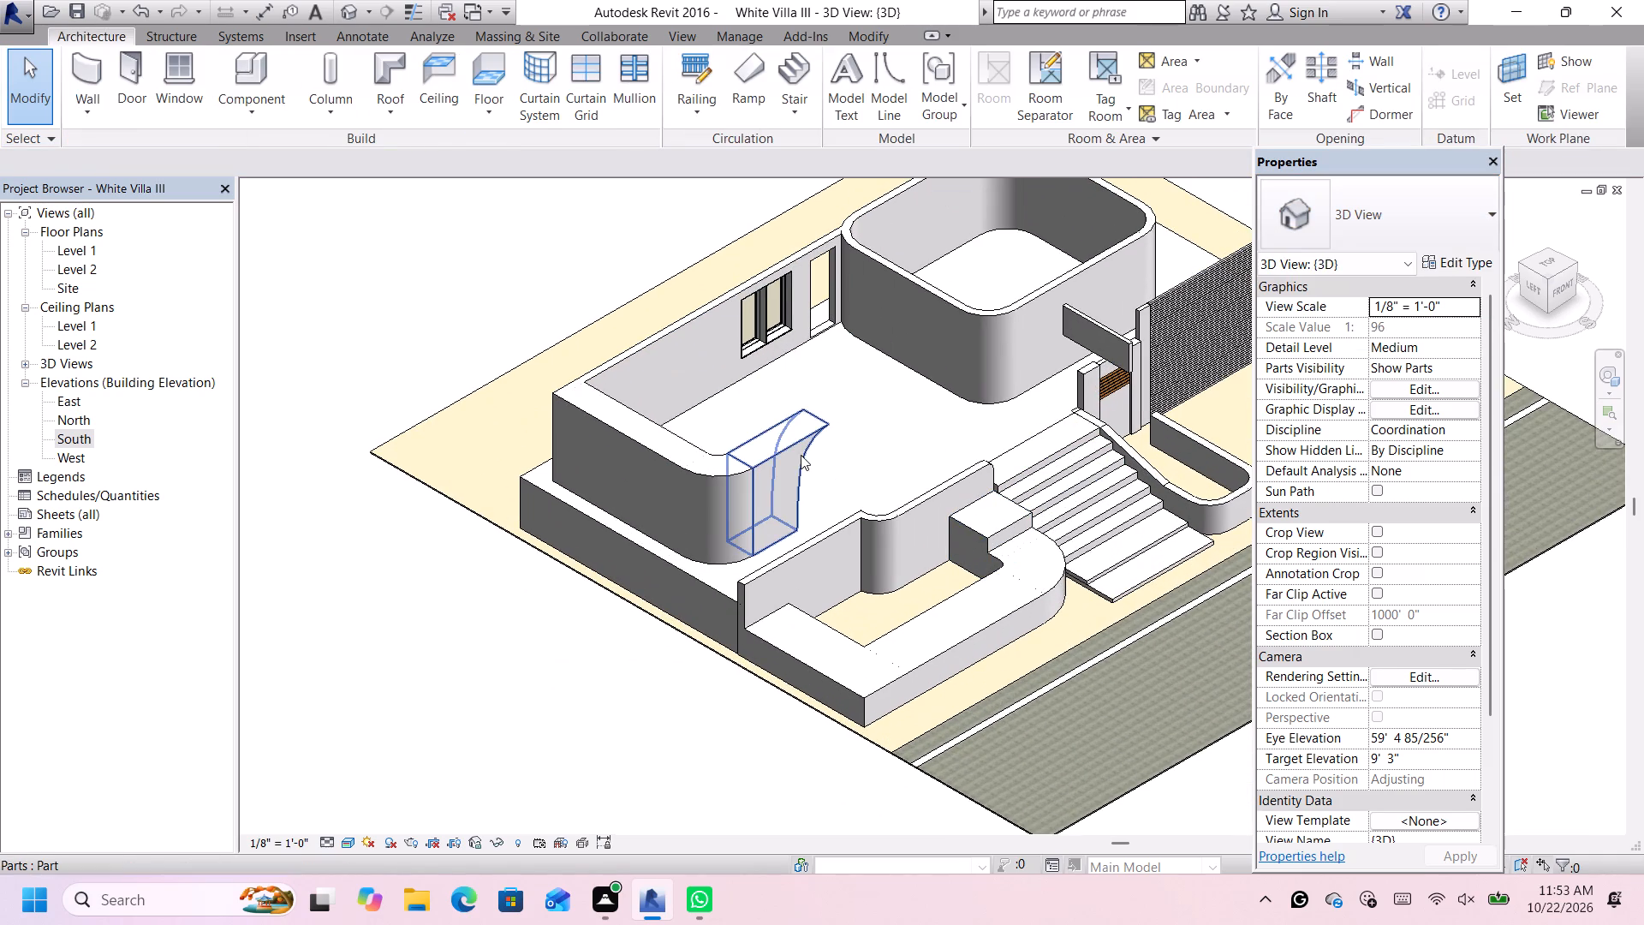
left_click(793, 443)
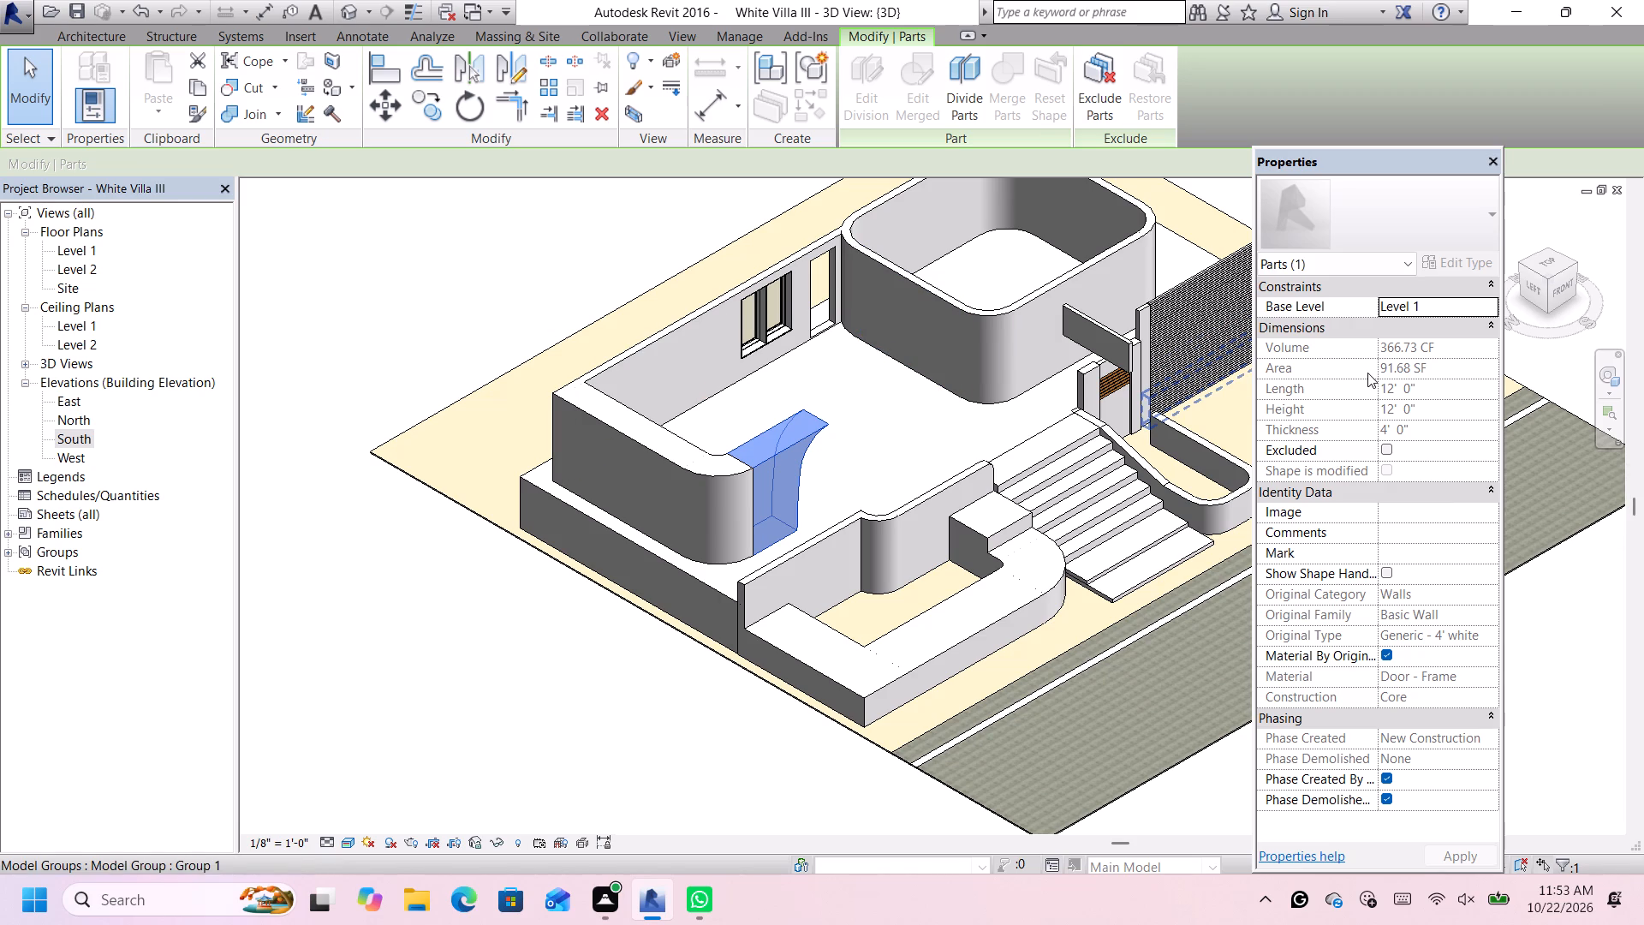
left_click(1425, 421)
left_click(1433, 427)
left_click(1434, 431)
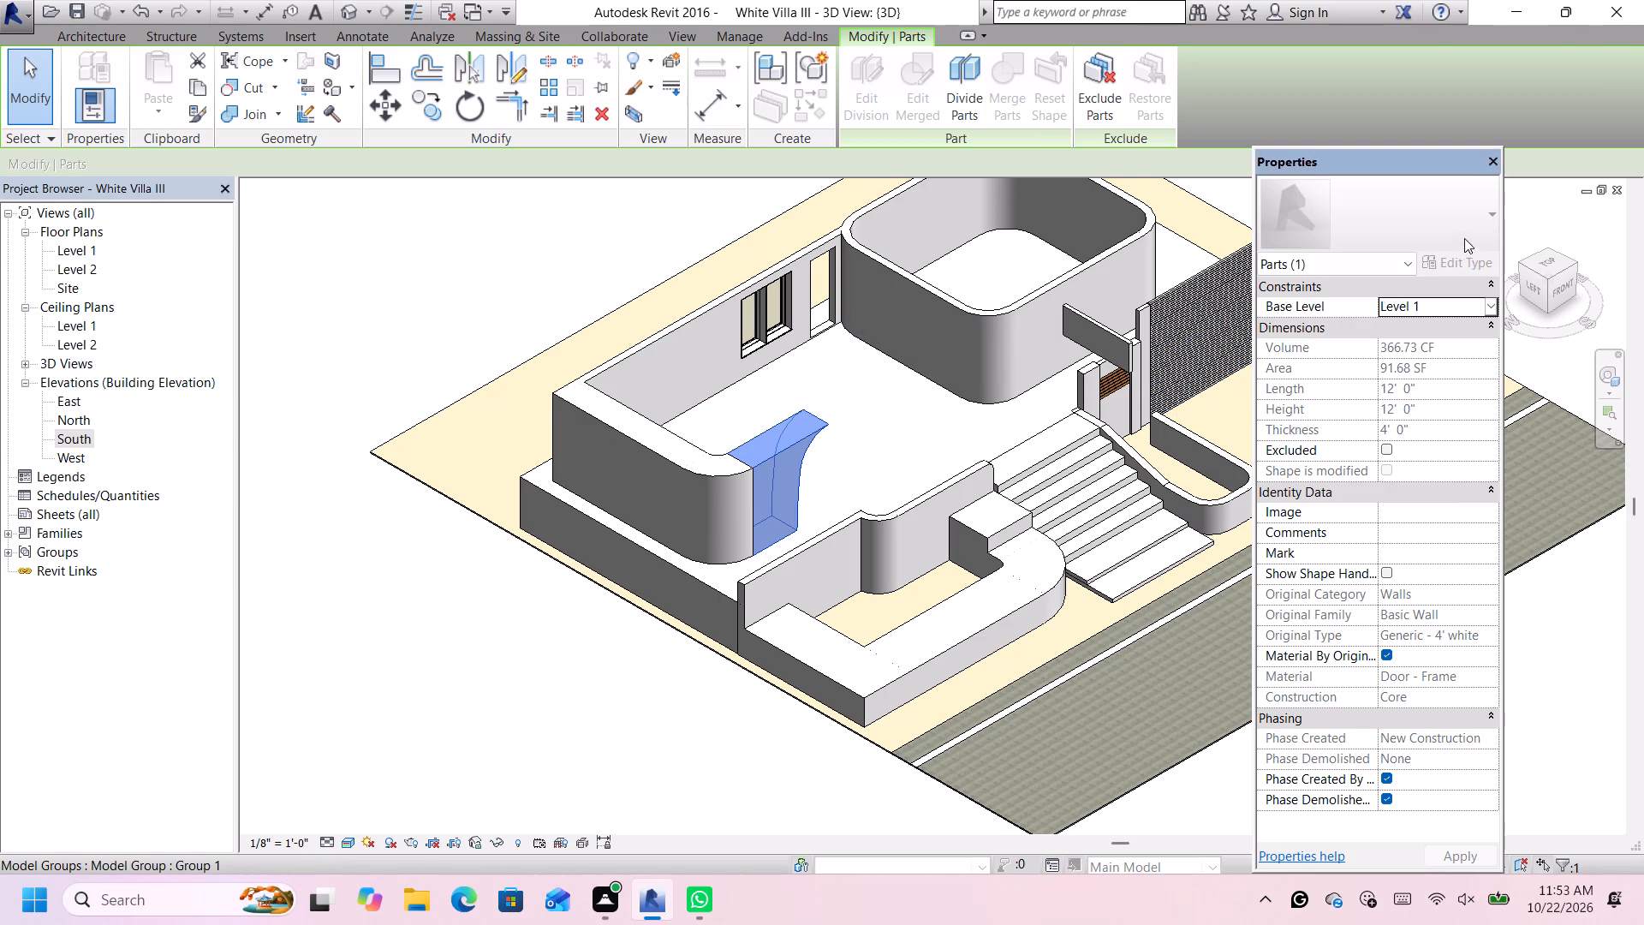
left_click(1462, 257)
left_click(1495, 161)
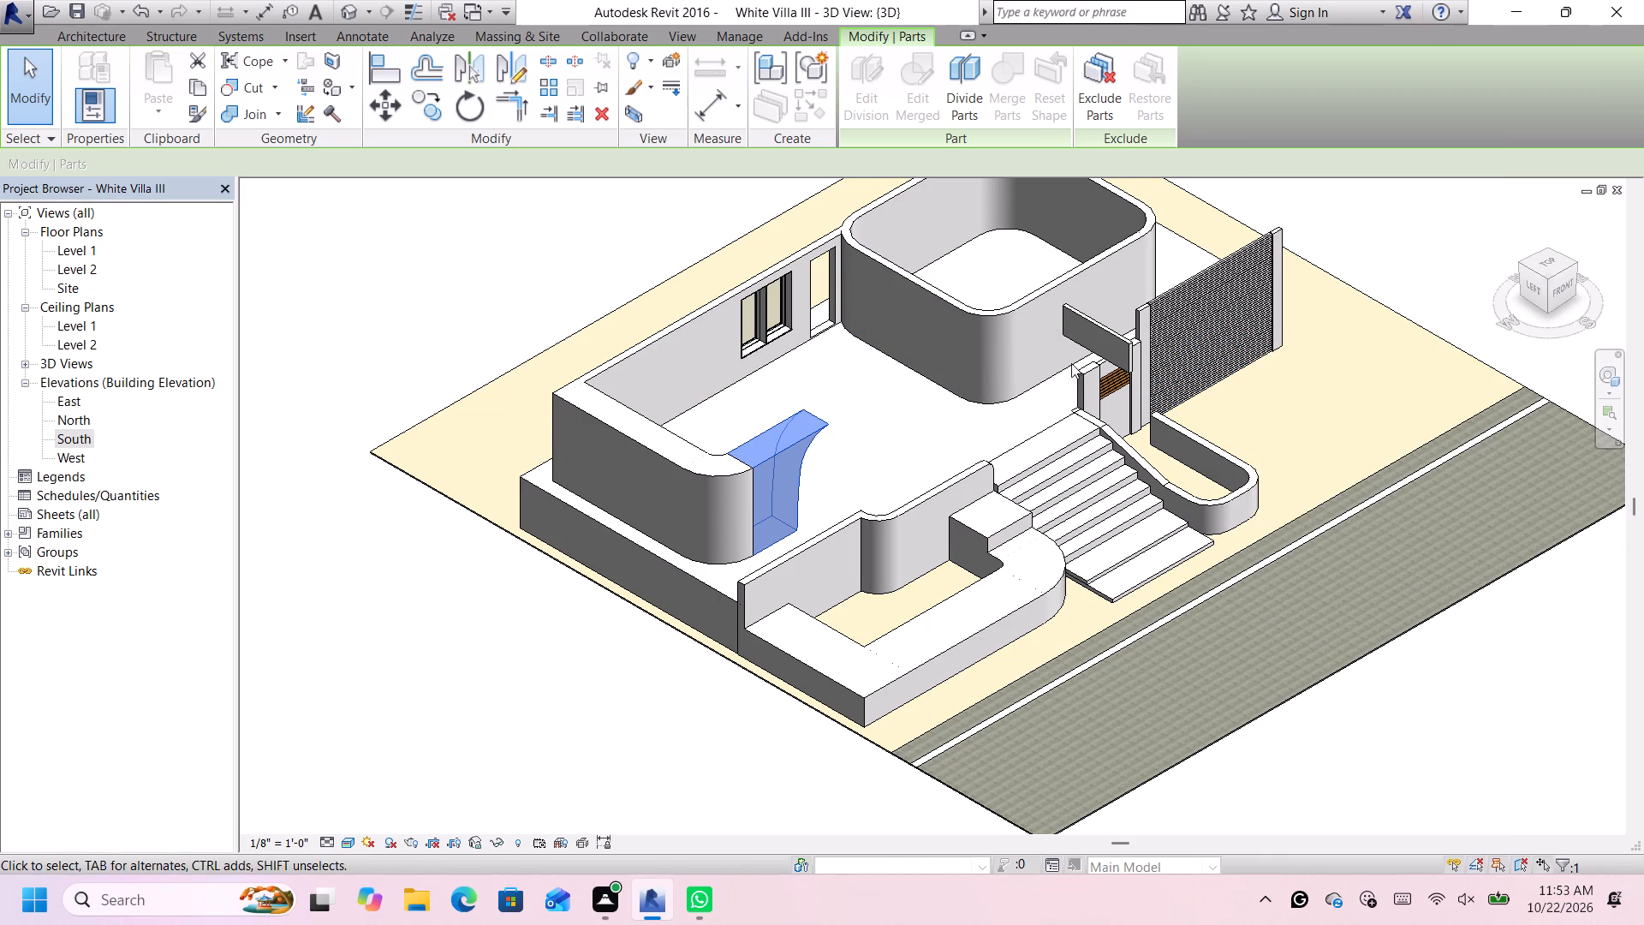
Dismiss the pop-up notification and reselect the curved end segment's part to inspect it and its part-editing options.
scroll(1081, 361, "up", 2)
scroll(1223, 290, "down", 4)
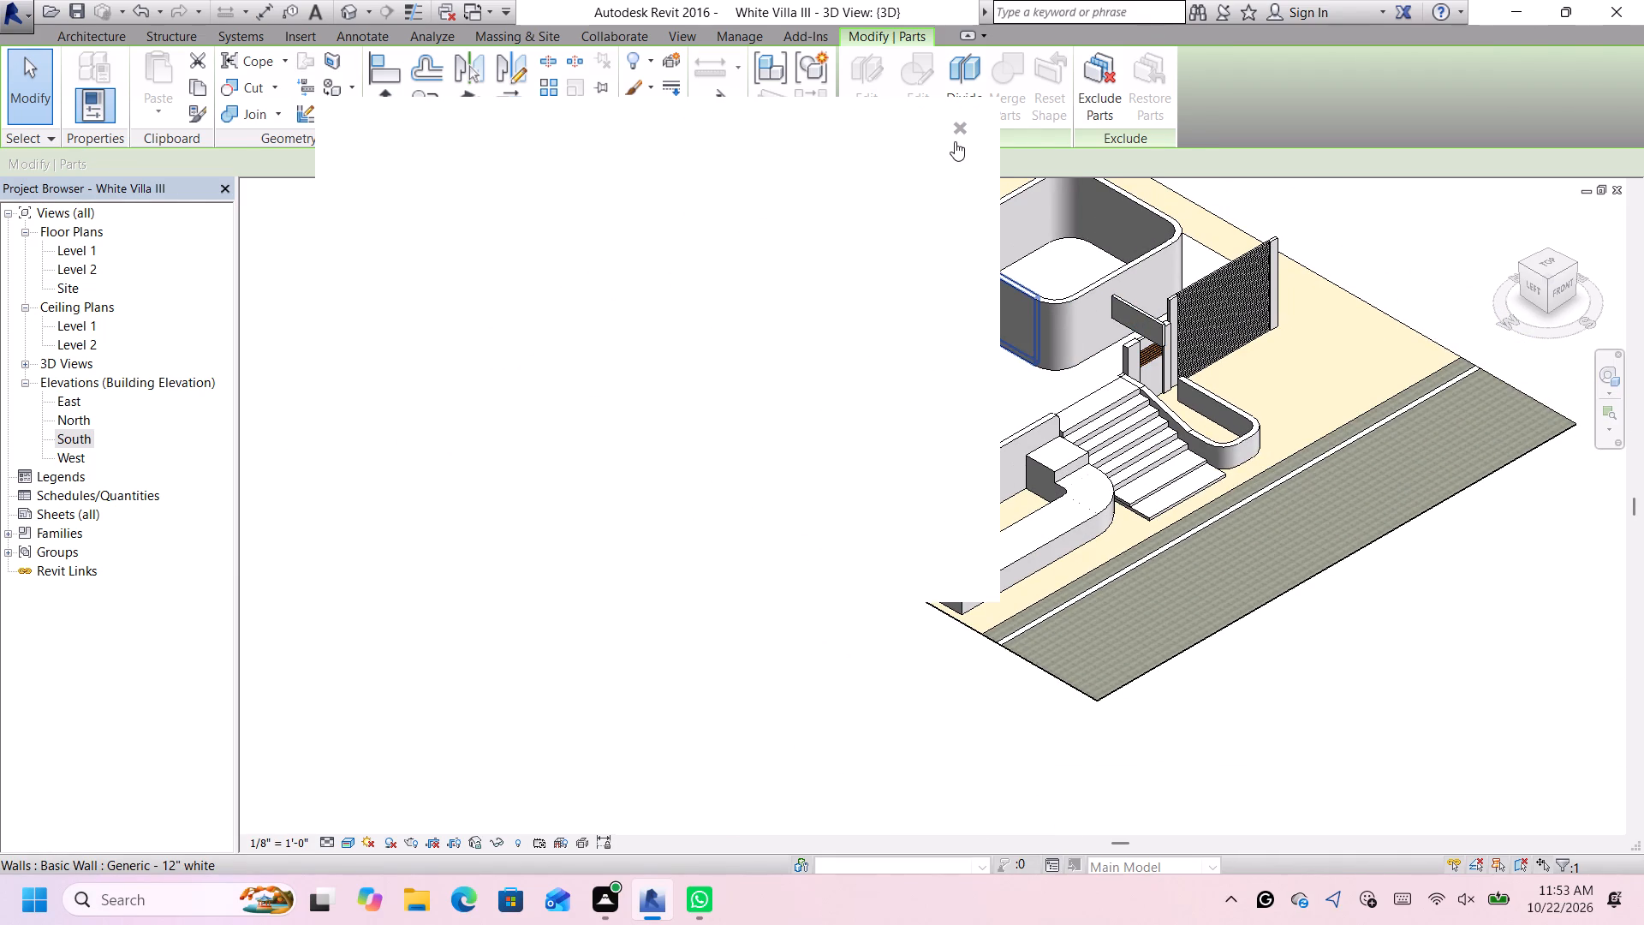
left_click(953, 130)
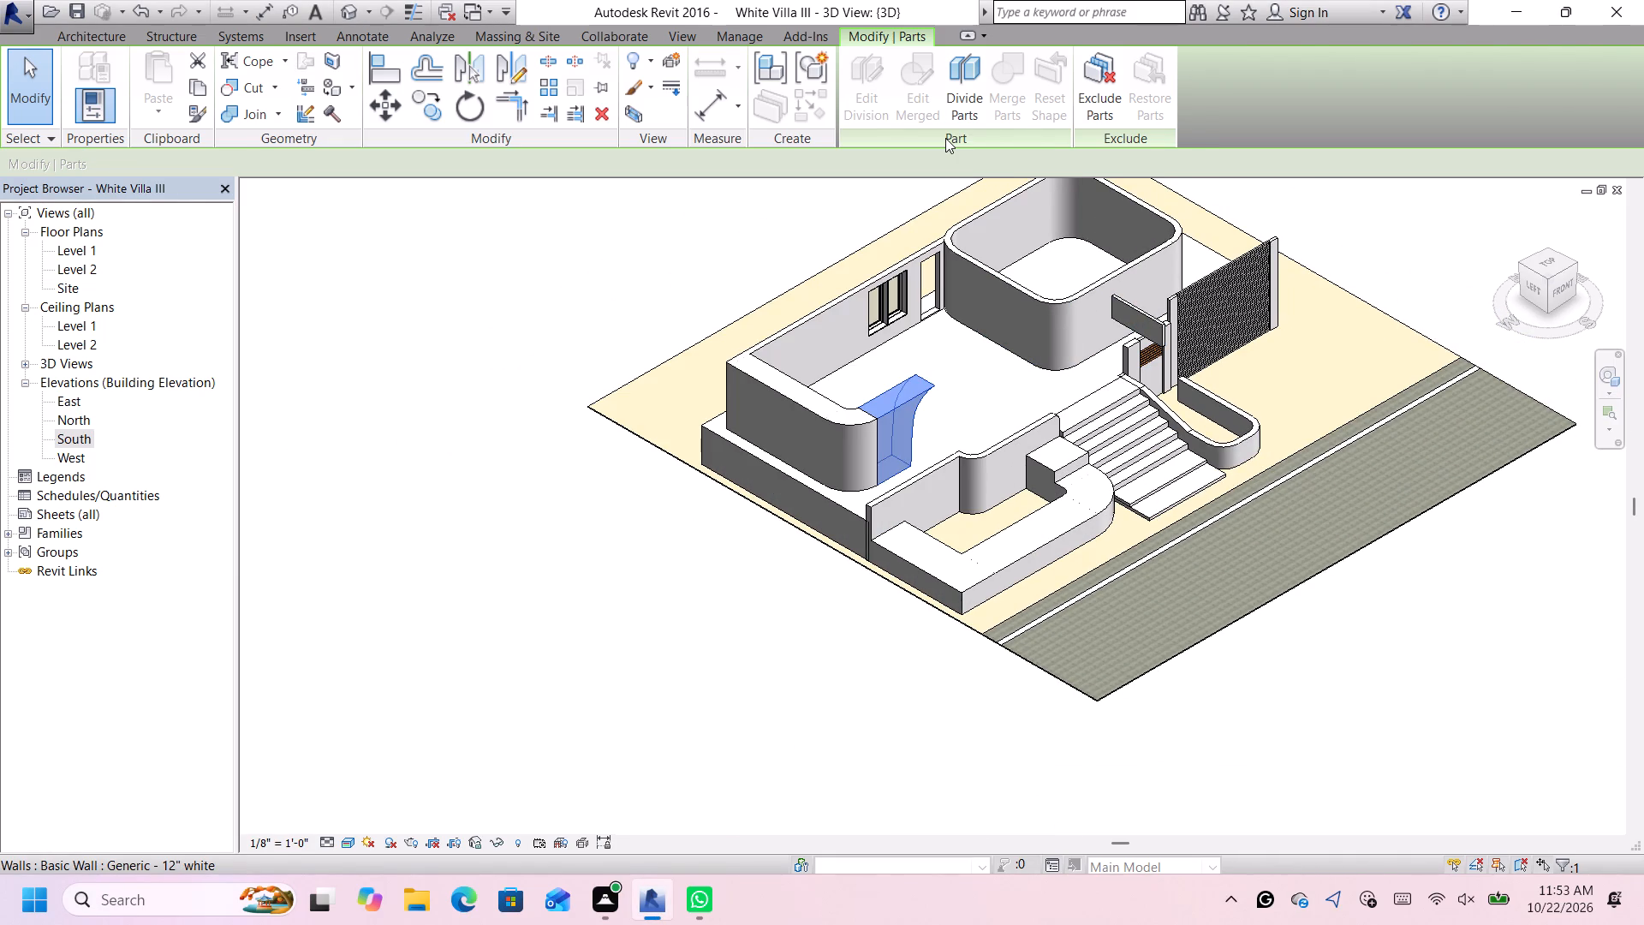
key("Escape")
scroll(943, 366, "up", 3)
left_click(902, 397)
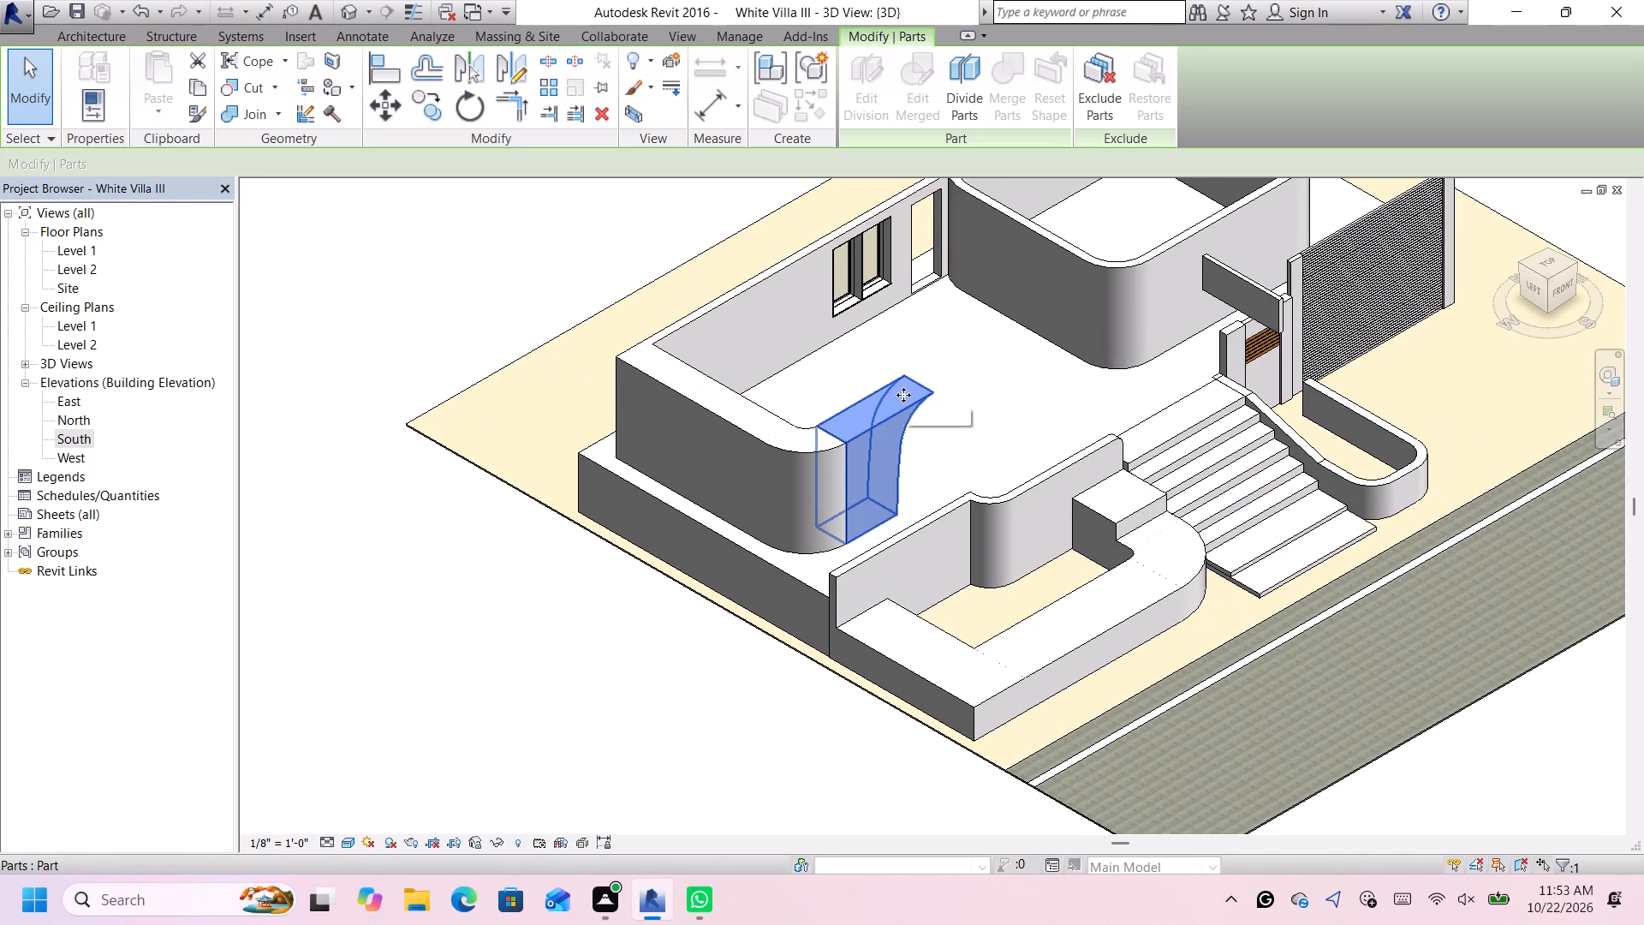
scroll(1054, 385, "down", 4)
scroll(1372, 266, "up", 3)
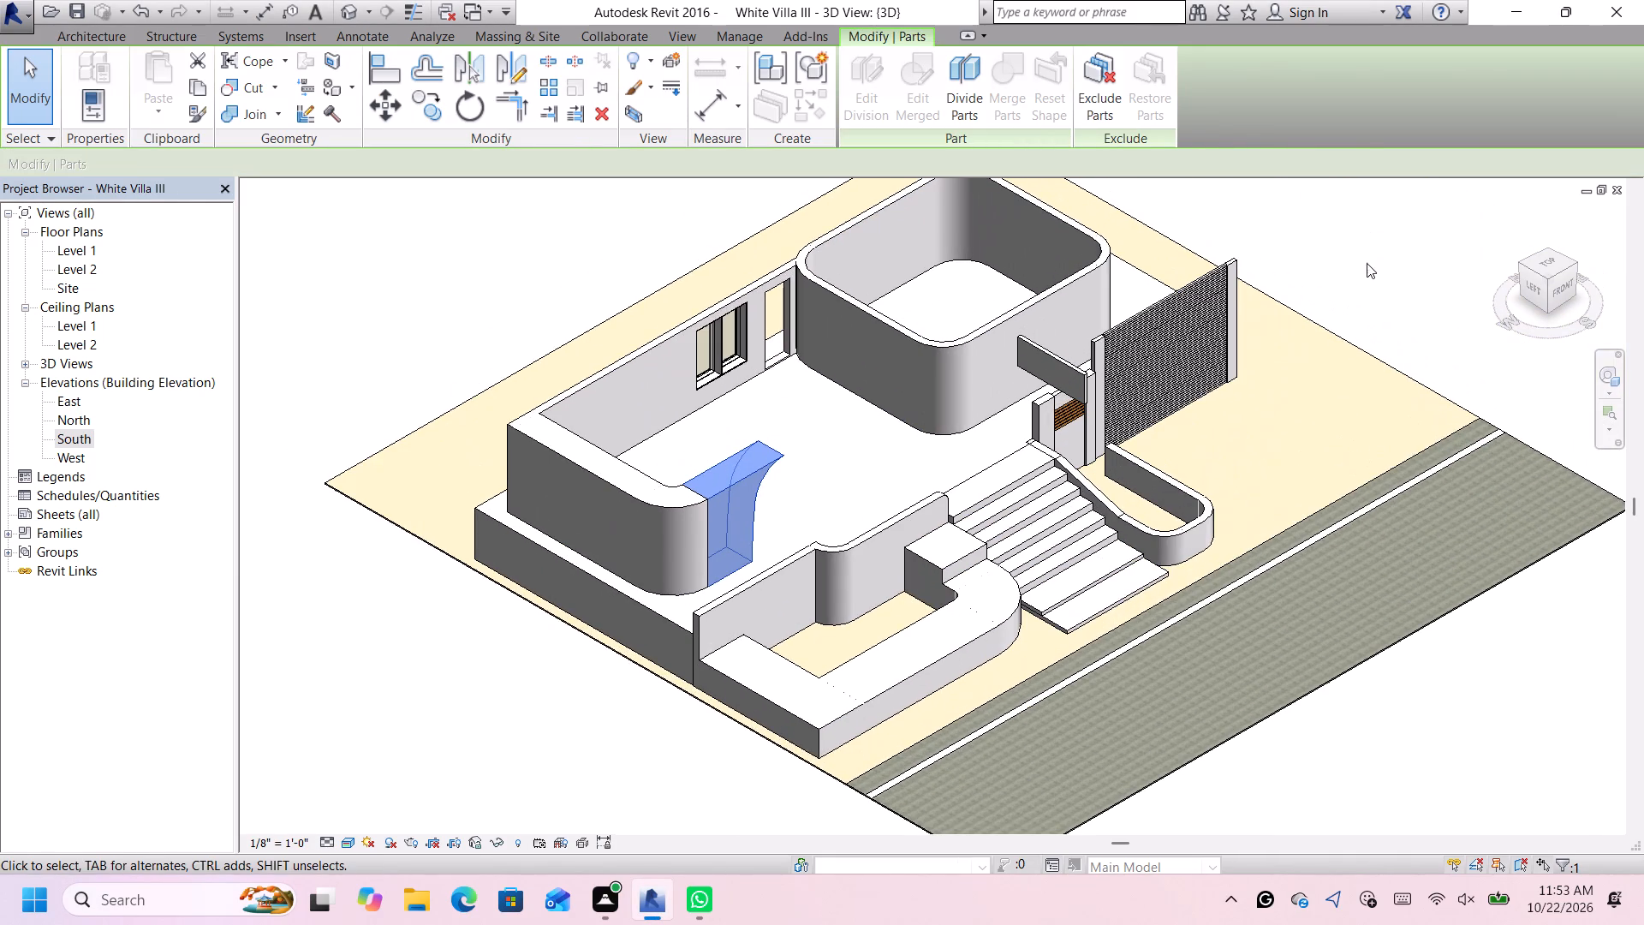
scroll(1071, 151, "up", 1)
left_click(1010, 134)
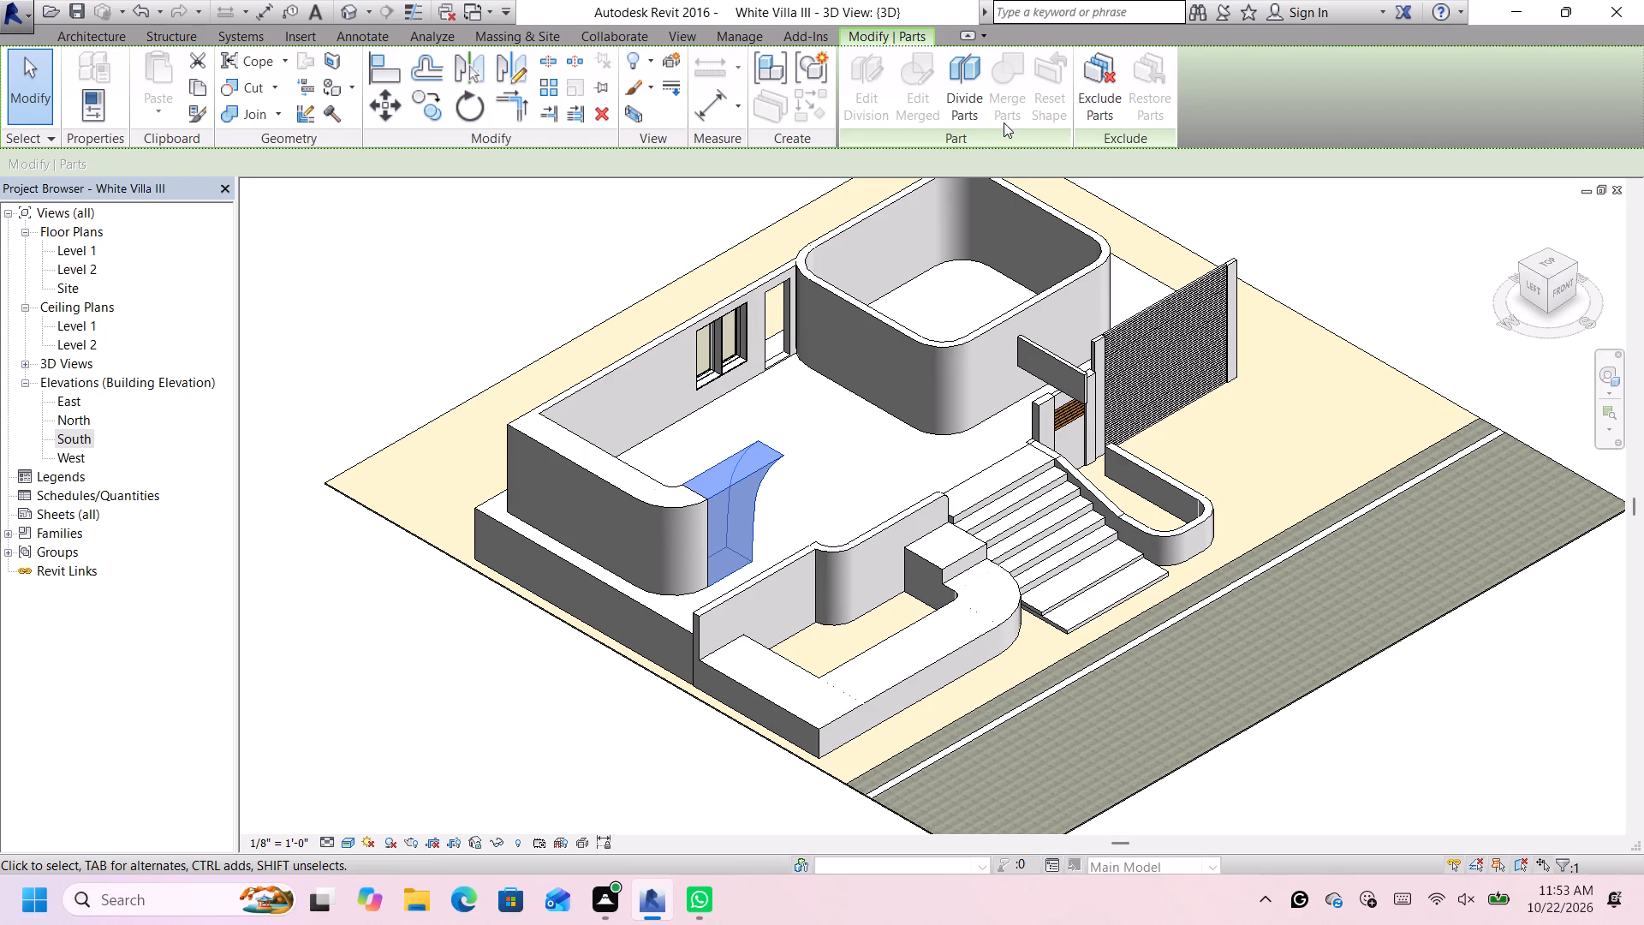
Undo the recent edits back through the creation of parts from the thick wall's end segment, and select that segment to check it.
key("ctrl+z")
key("ctrl+z")
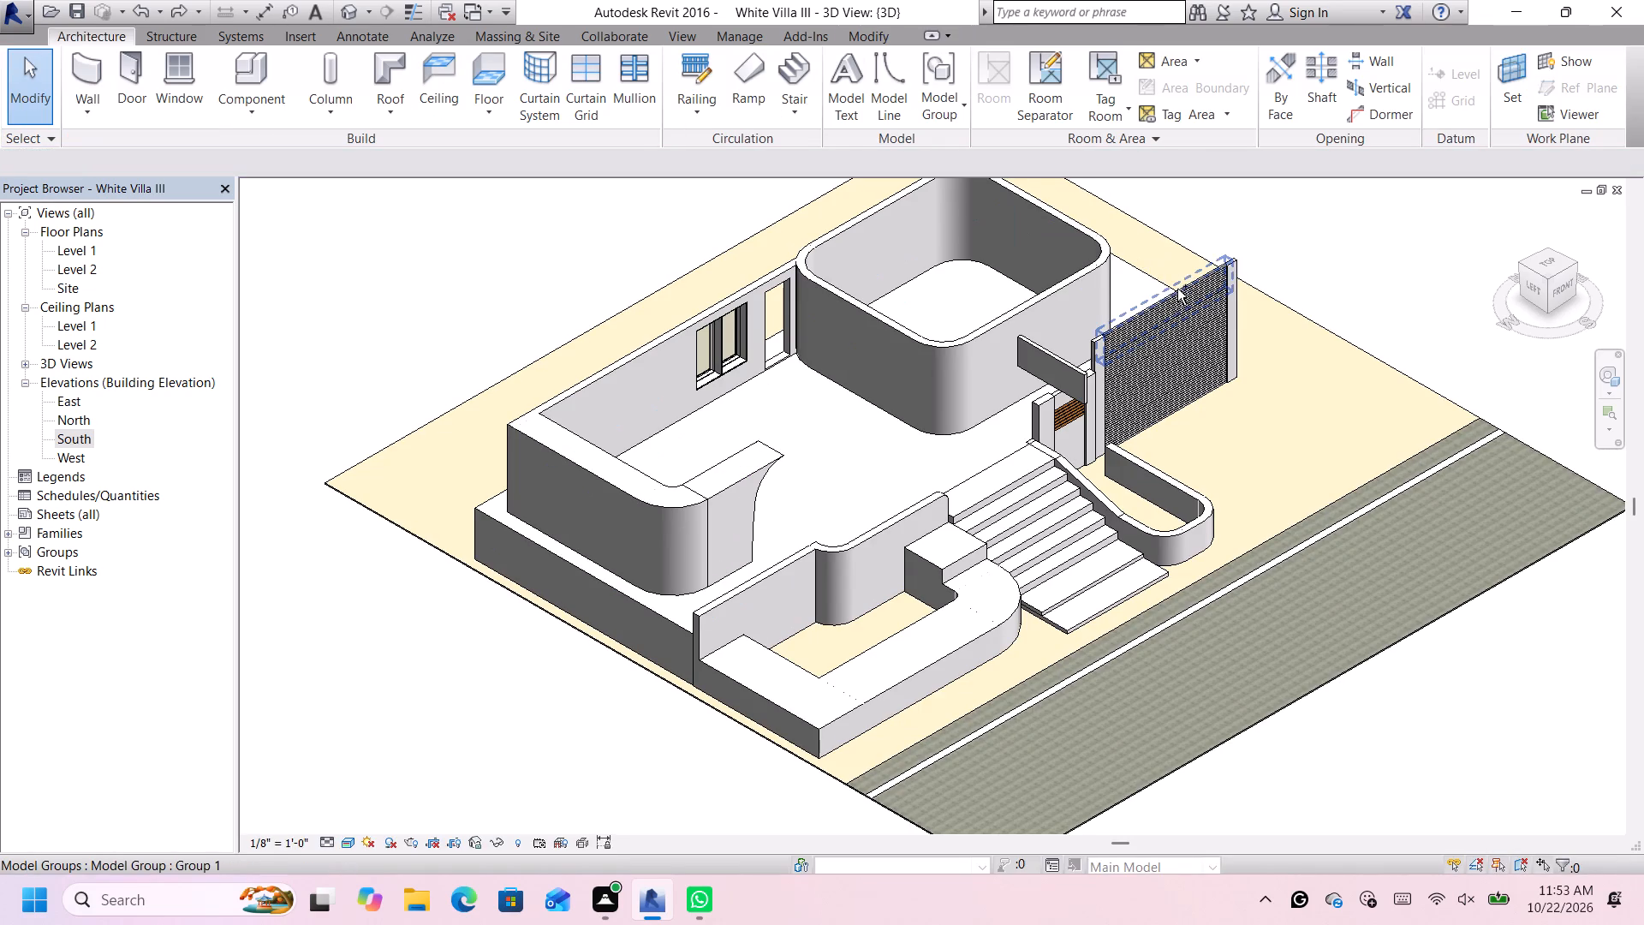
key("ctrl+z")
key("ctrl+z")
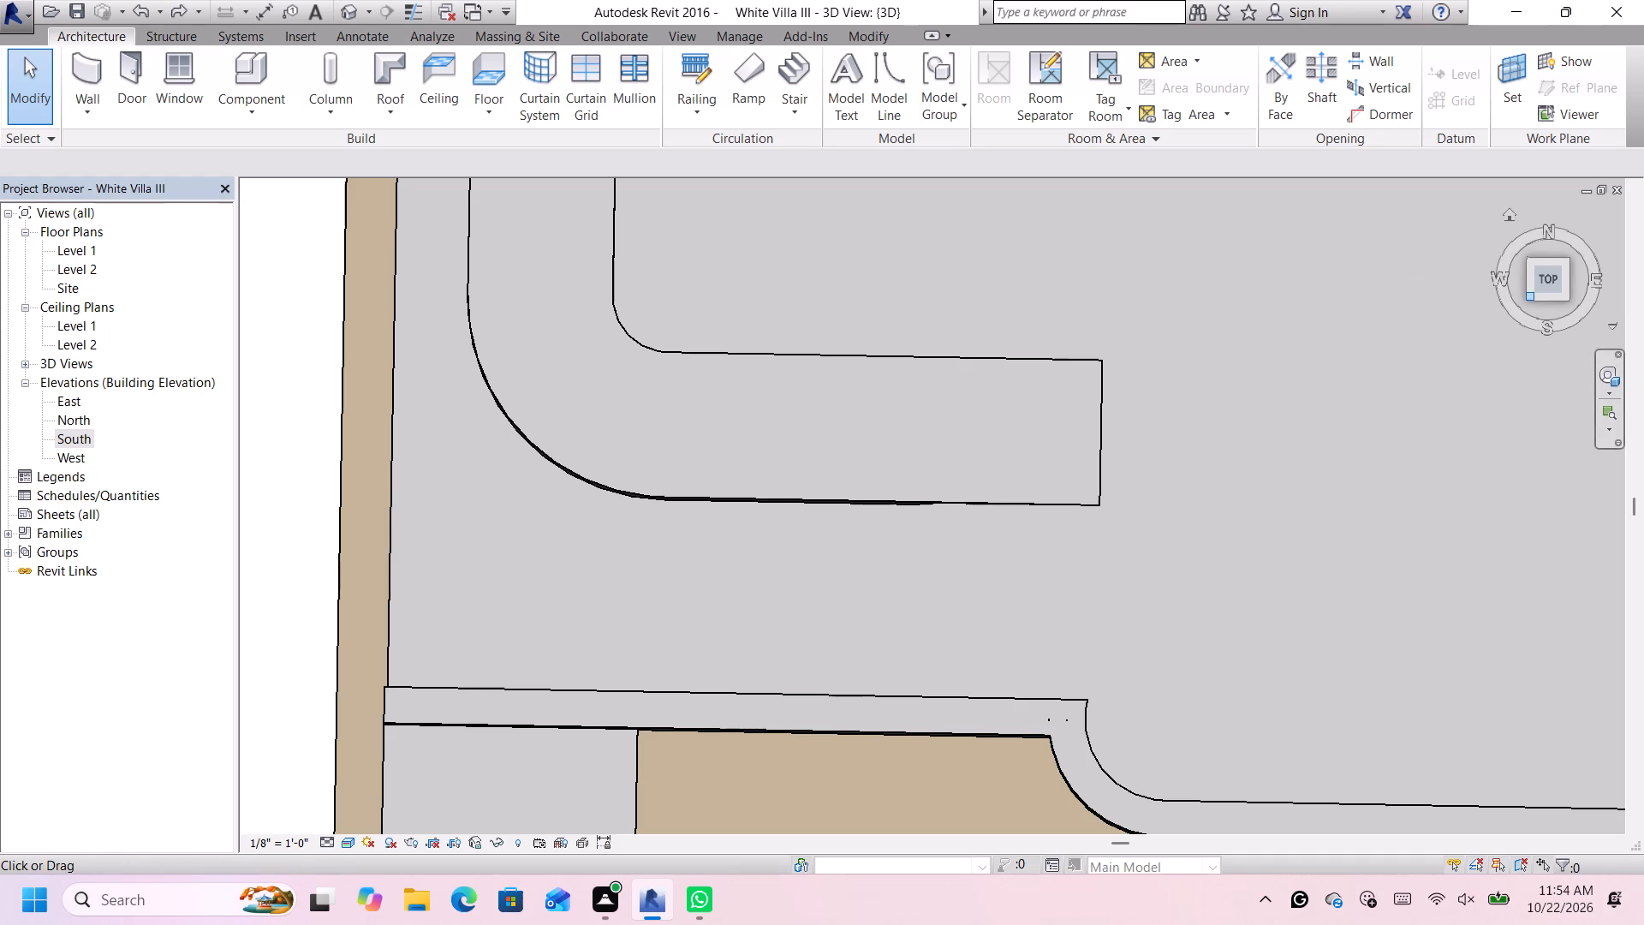
key("ctrl+z")
scroll(926, 346, "down", 5)
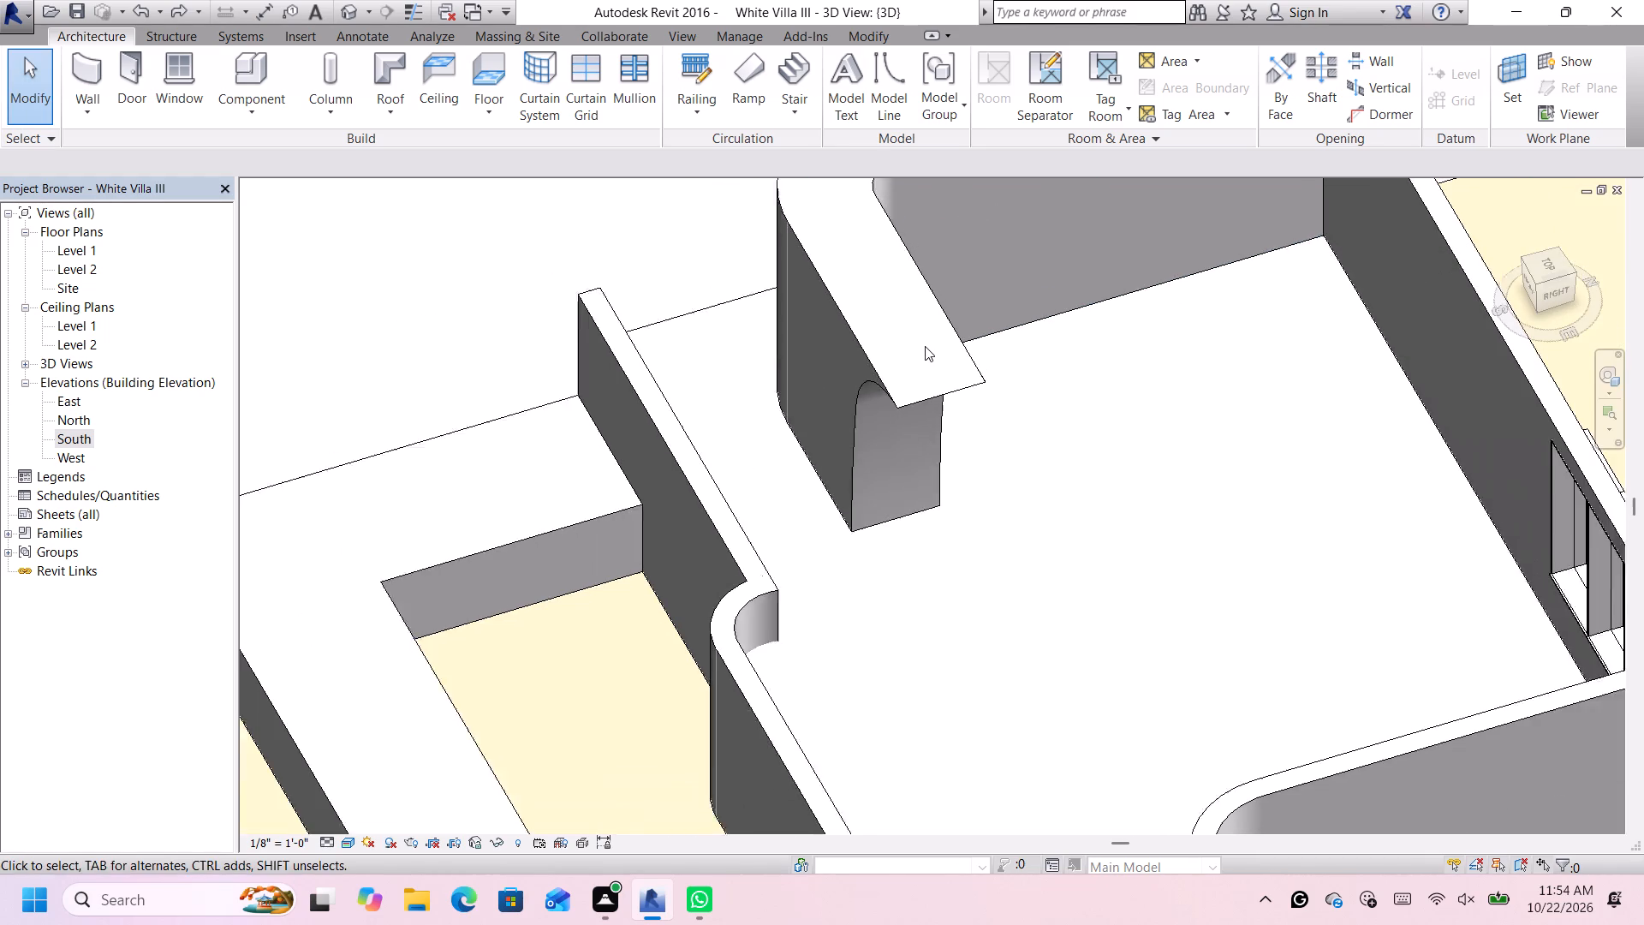
left_click(607, 262)
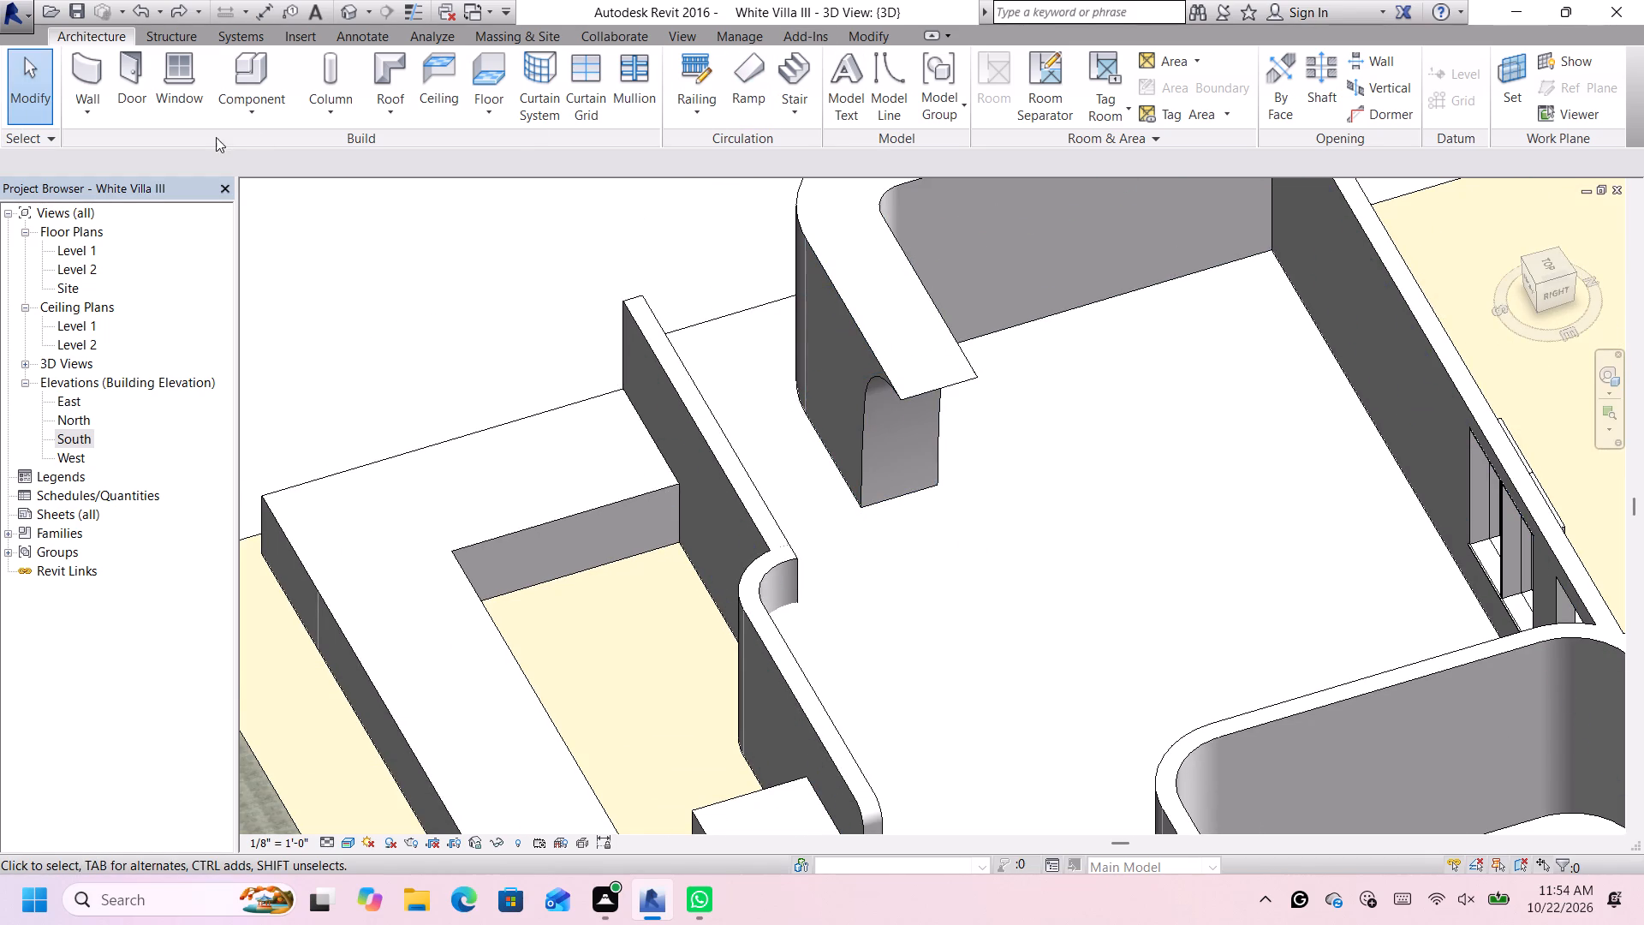
left_click(861, 325)
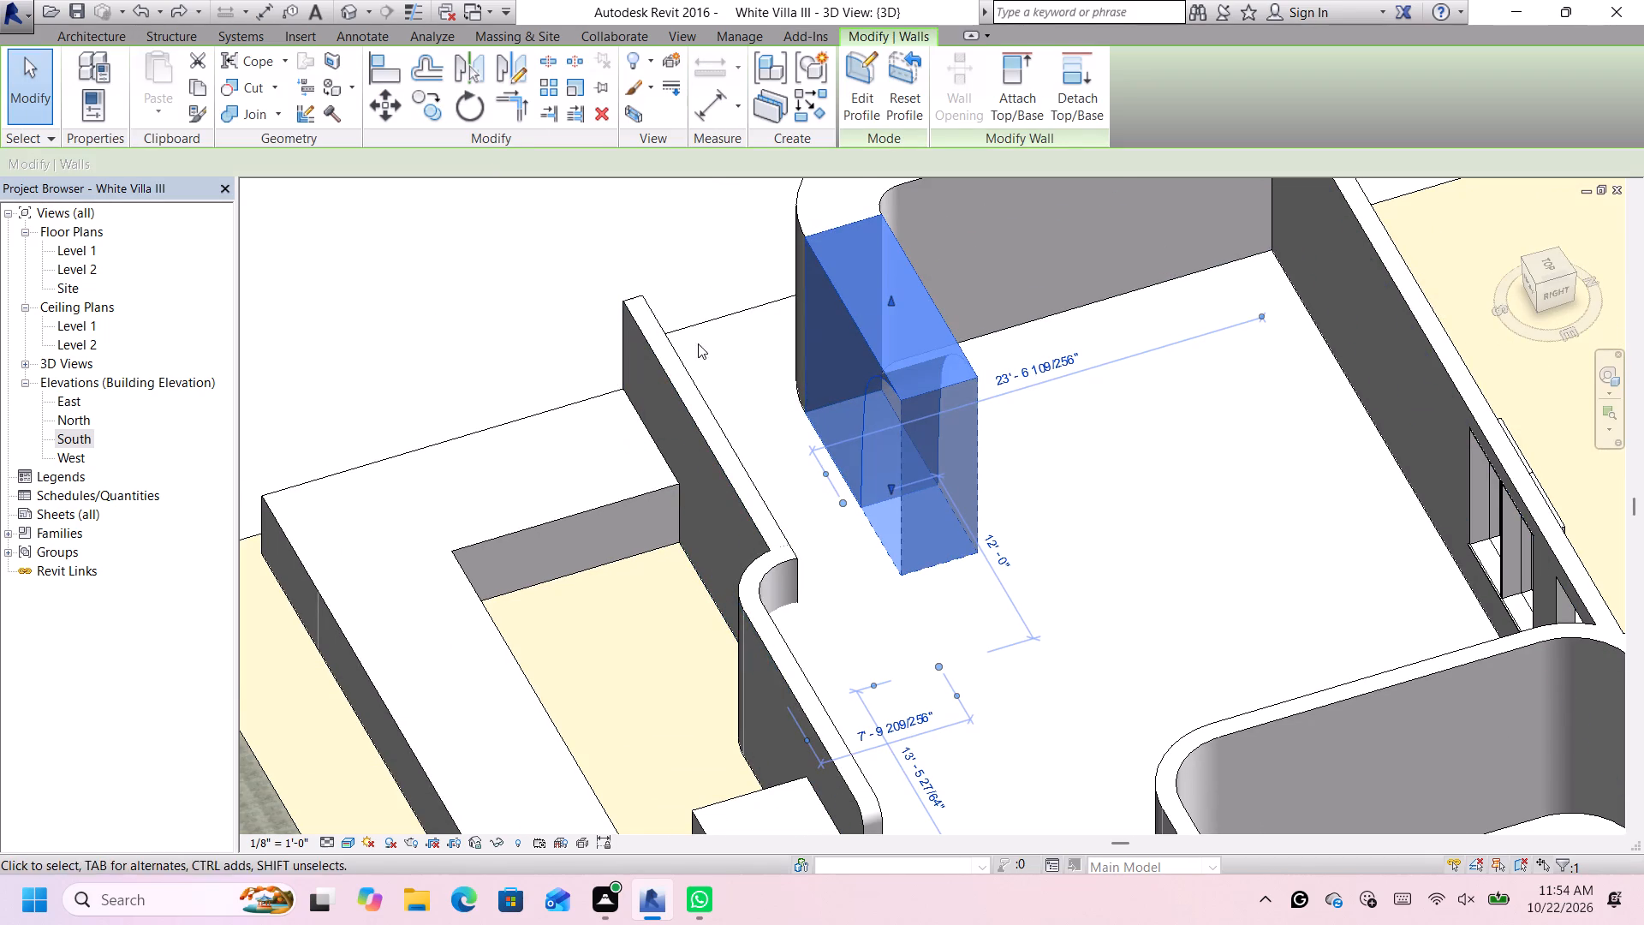
Open the properties of the villa's main floor slab and look through the available floor types.
right_click(719, 311)
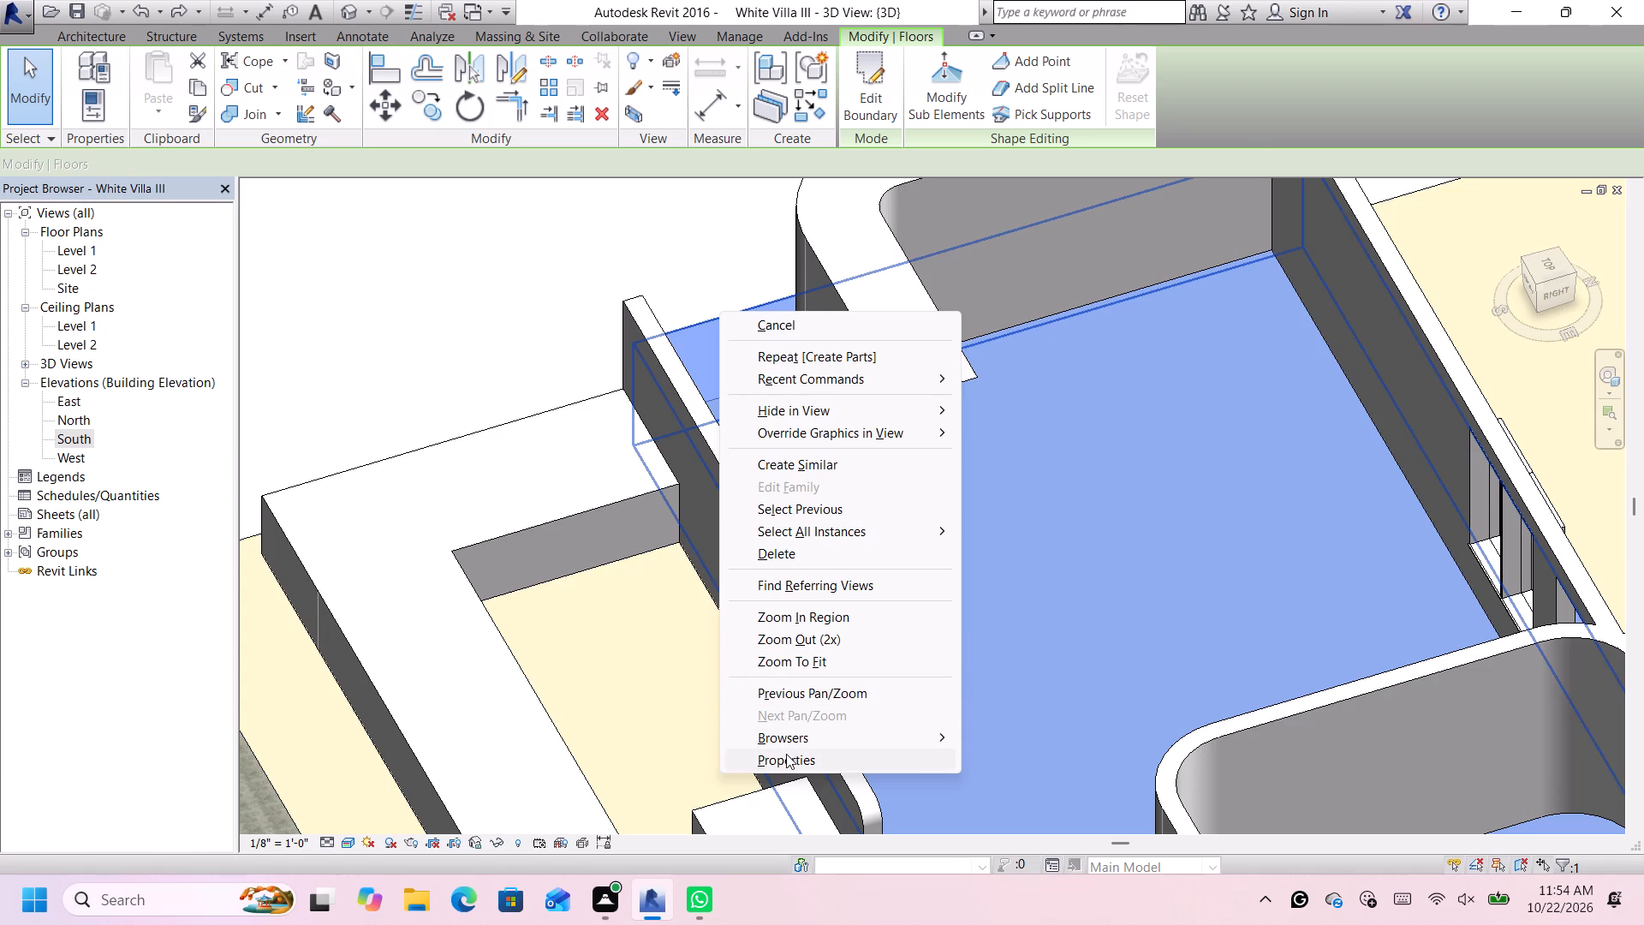
left_click(786, 754)
scroll(944, 541, "down", 5)
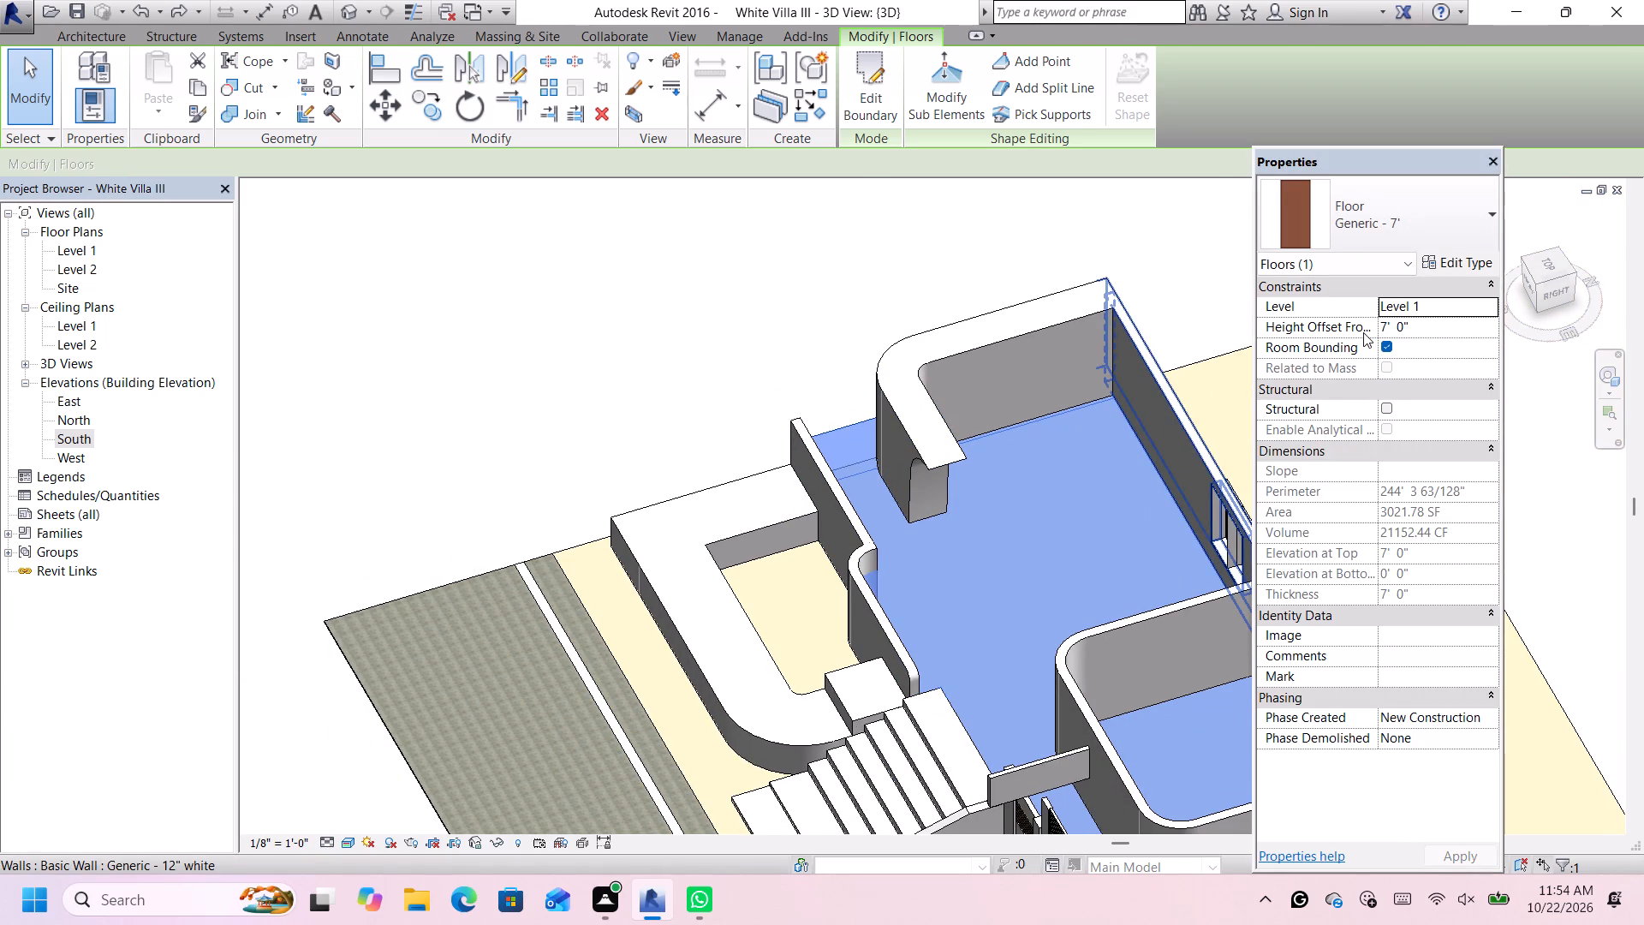
left_click(1462, 225)
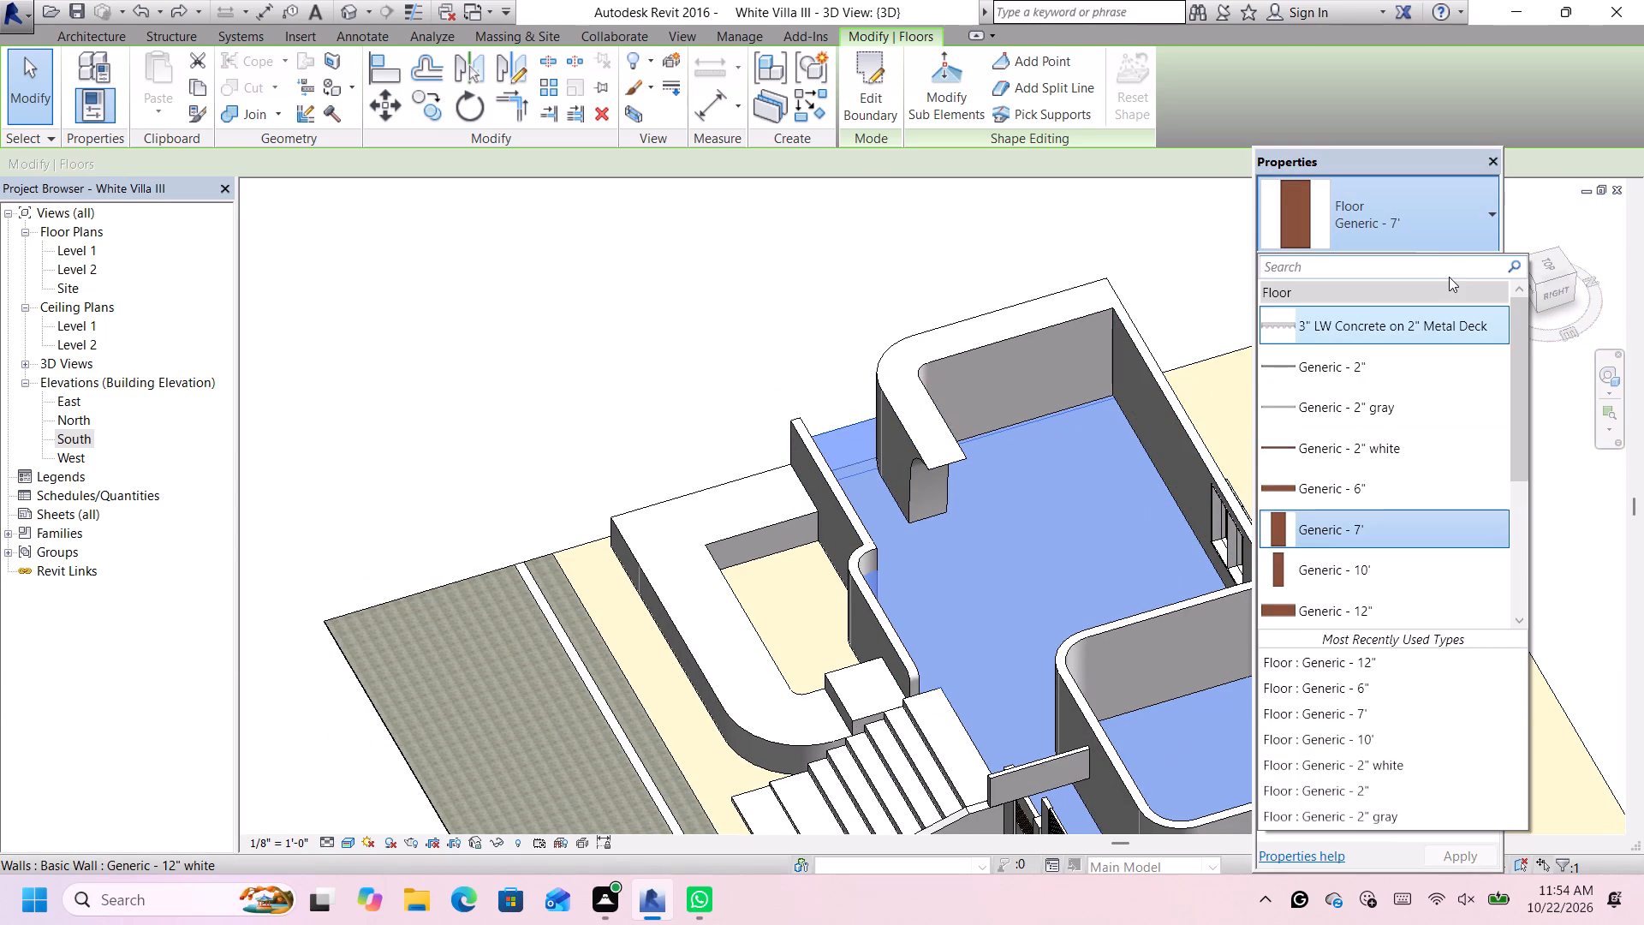
scroll(1373, 436, "up", 1)
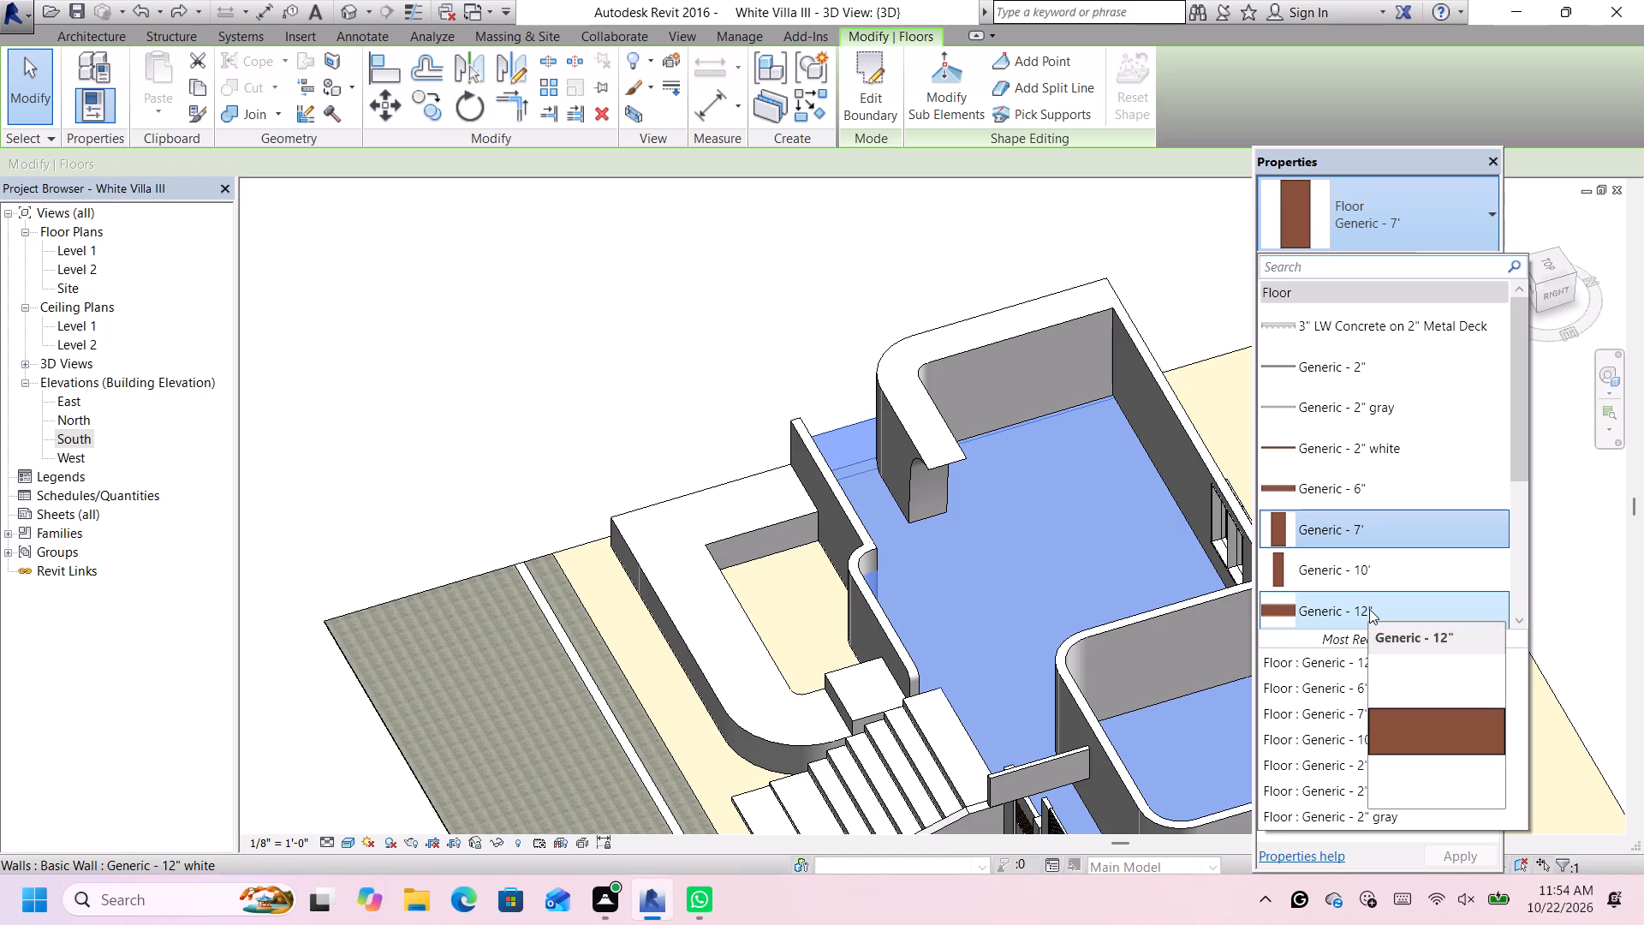
scroll(1369, 608, "up", 1)
scroll(1385, 542, "down", 1)
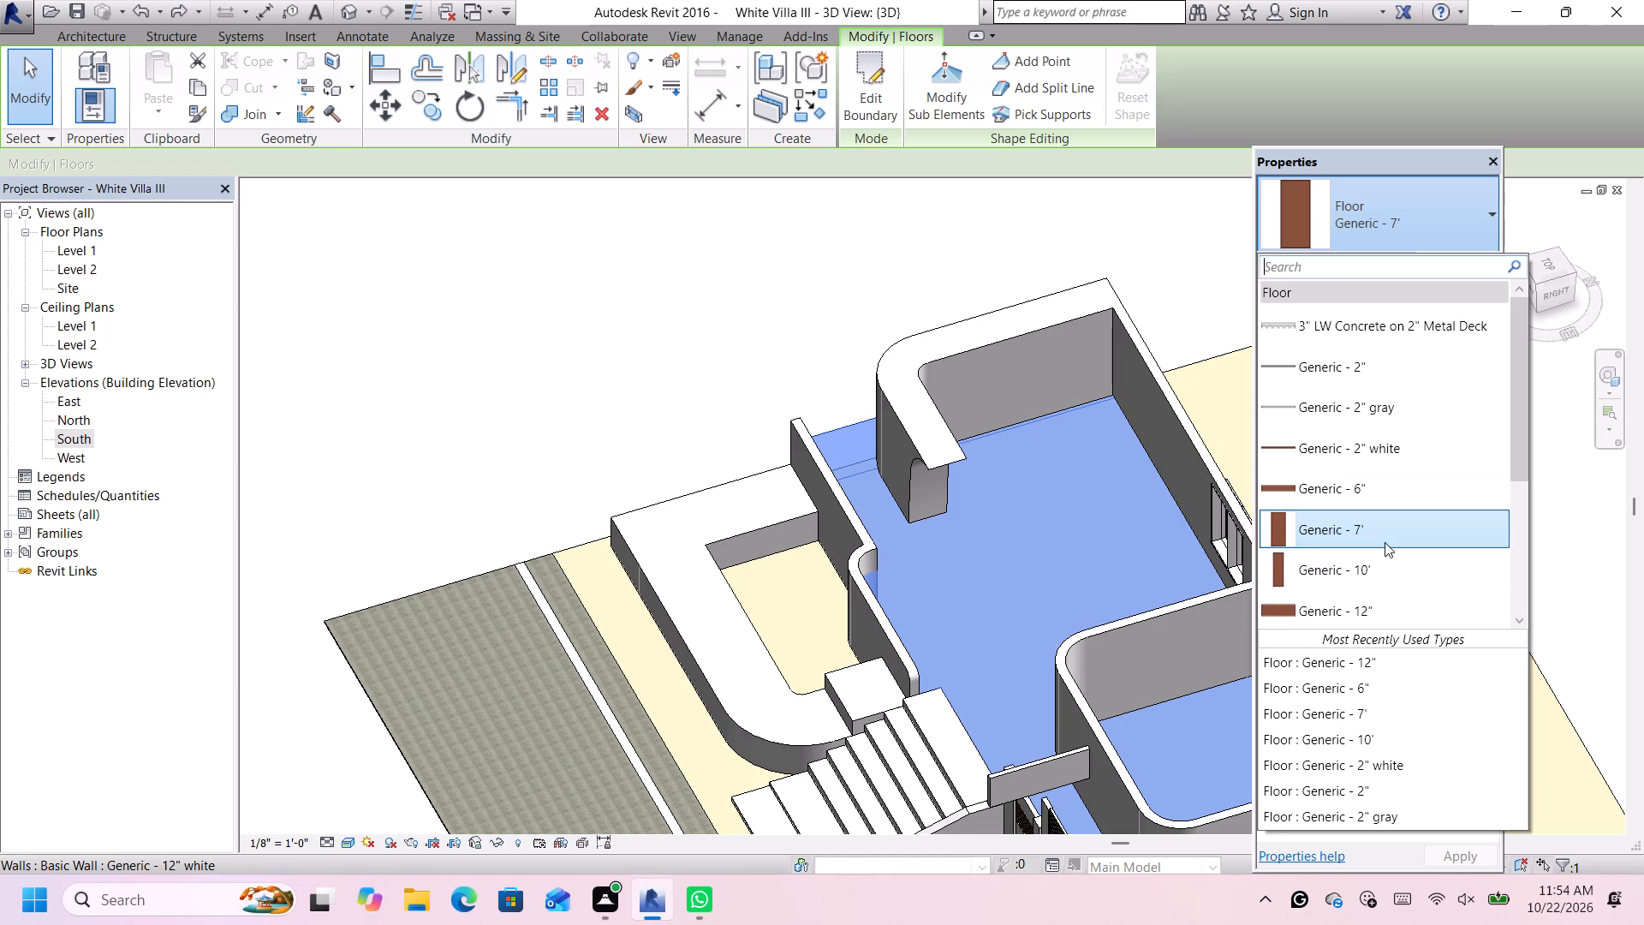
scroll(1385, 543, "down", 4)
scroll(1385, 534, "up", 2)
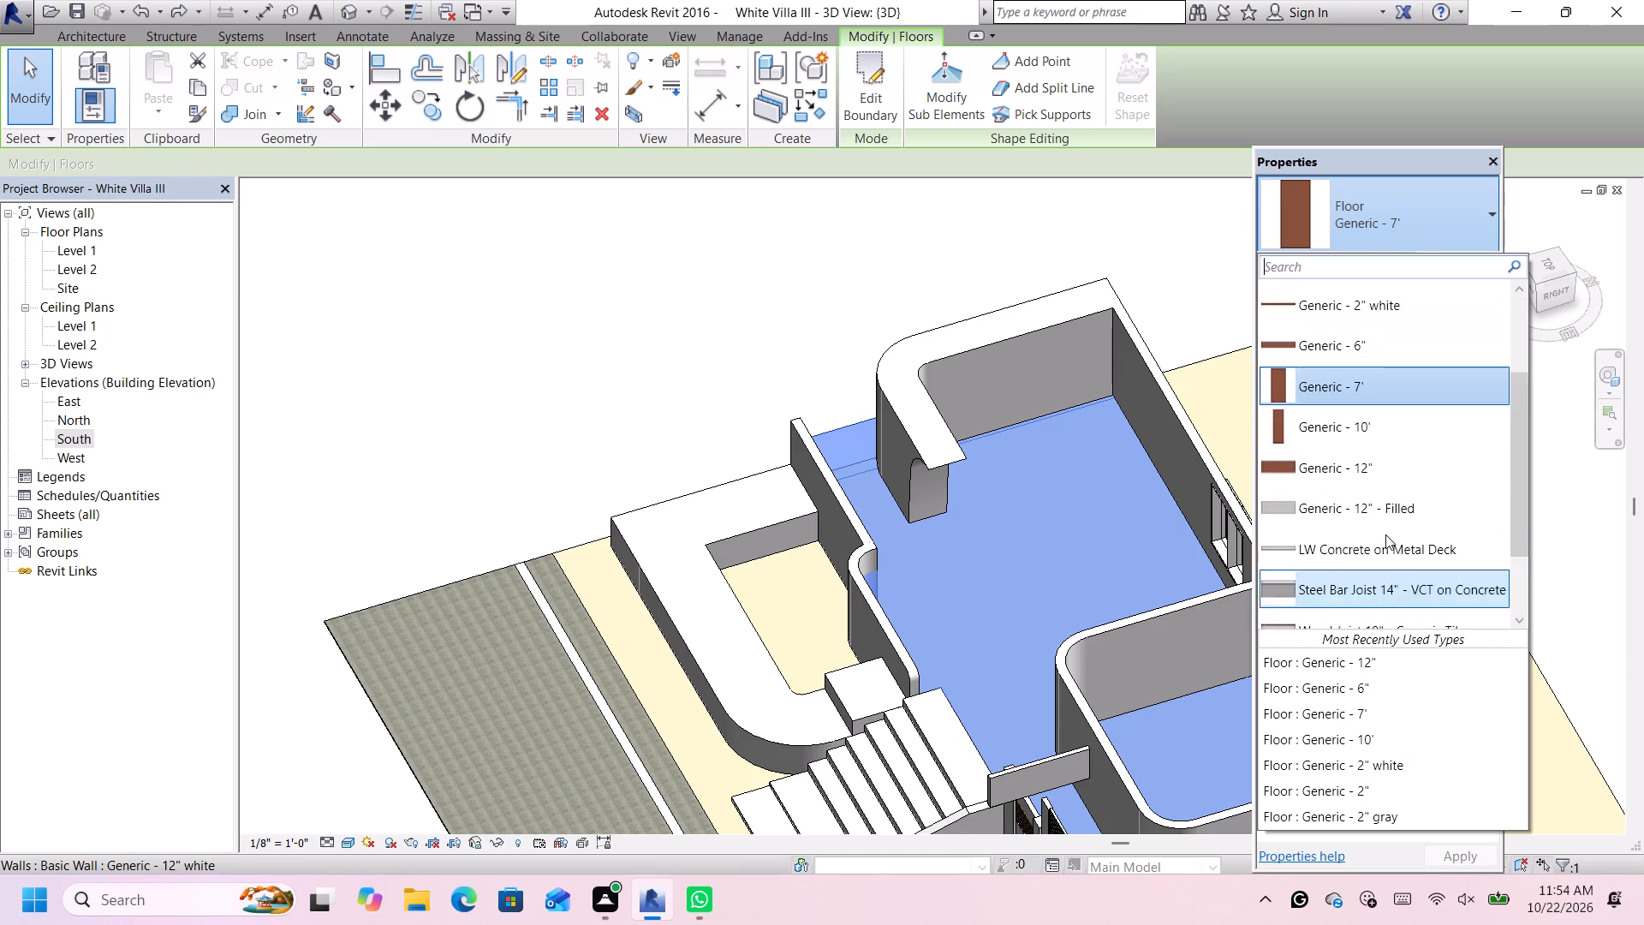
scroll(1385, 534, "up", 5)
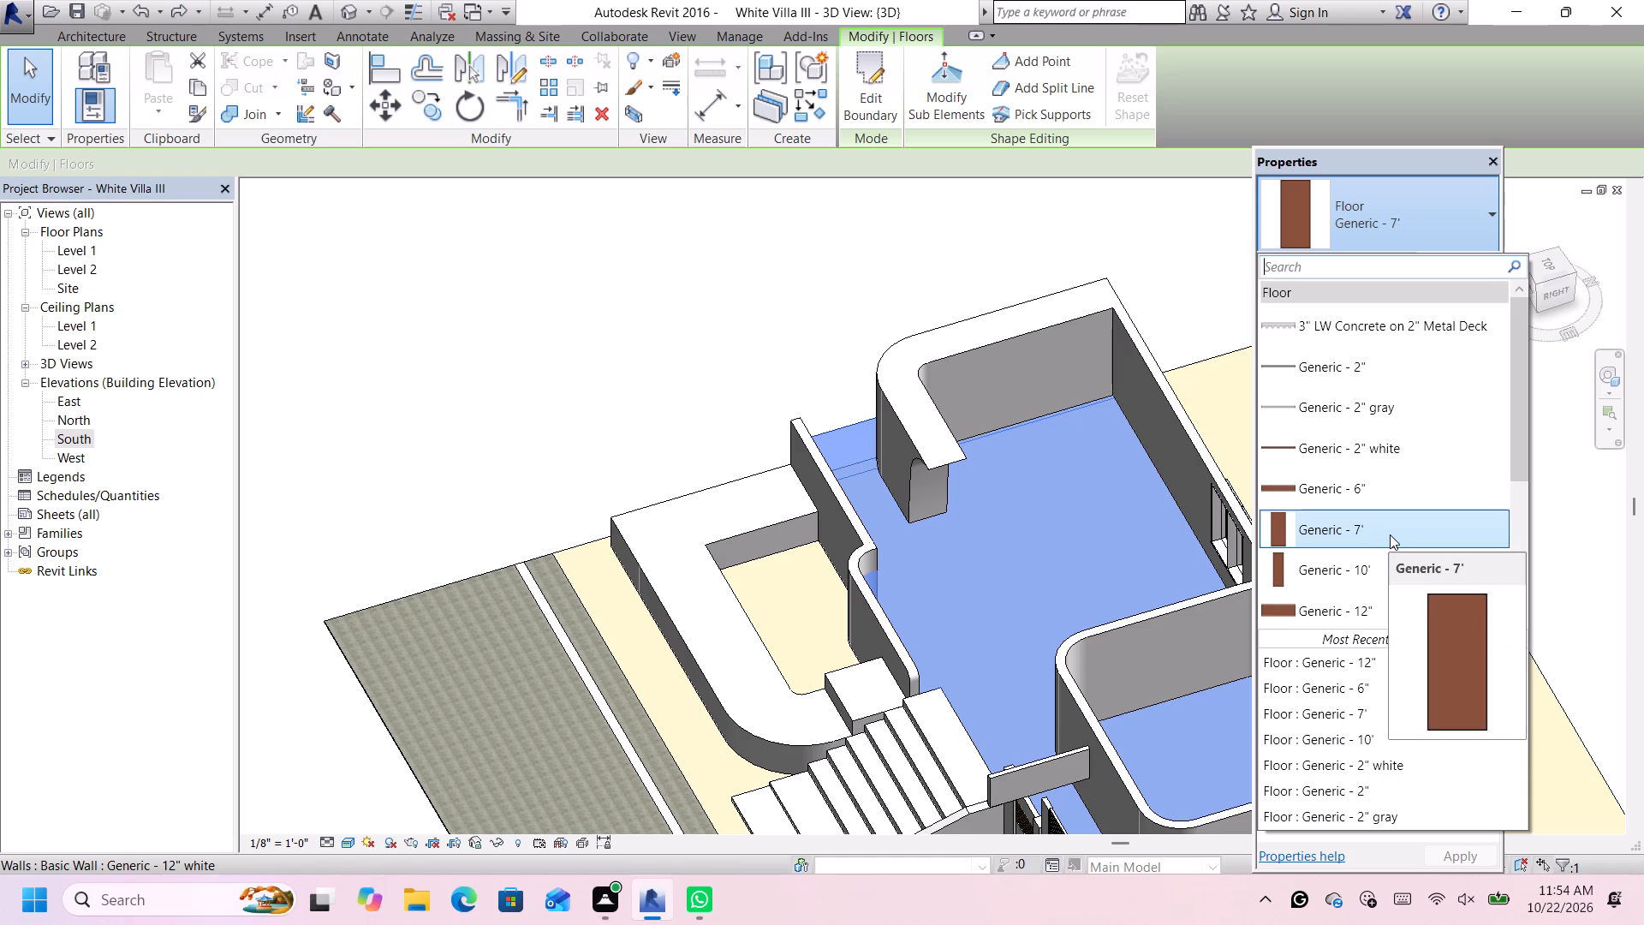
scroll(1390, 534, "down", 2)
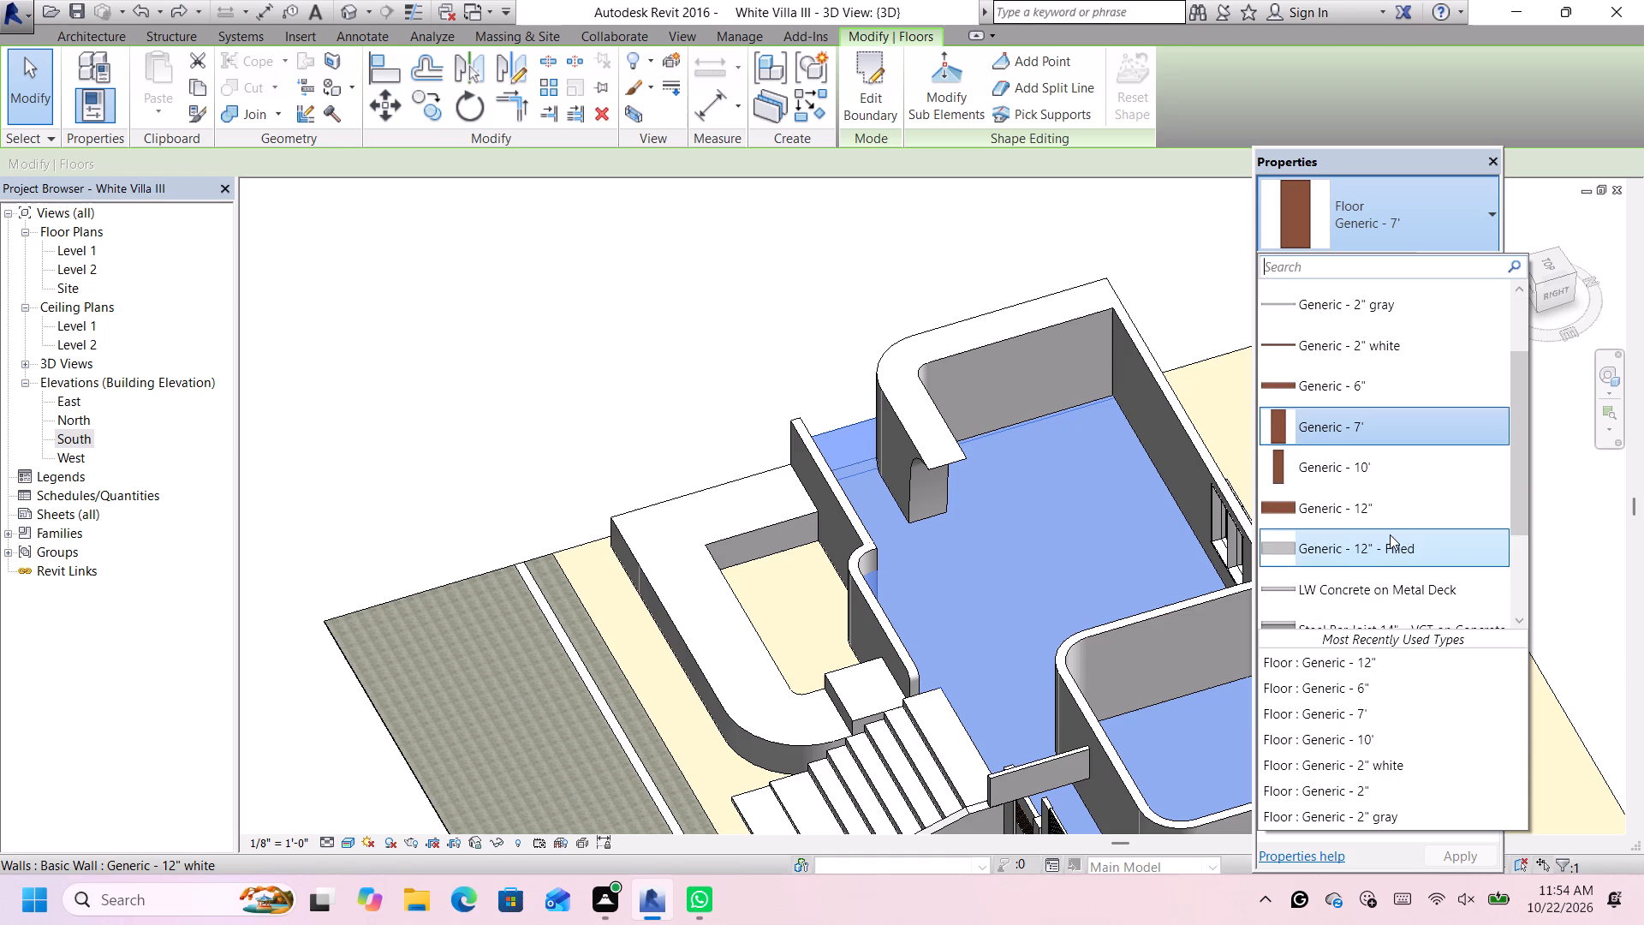
scroll(1390, 534, "down", 7)
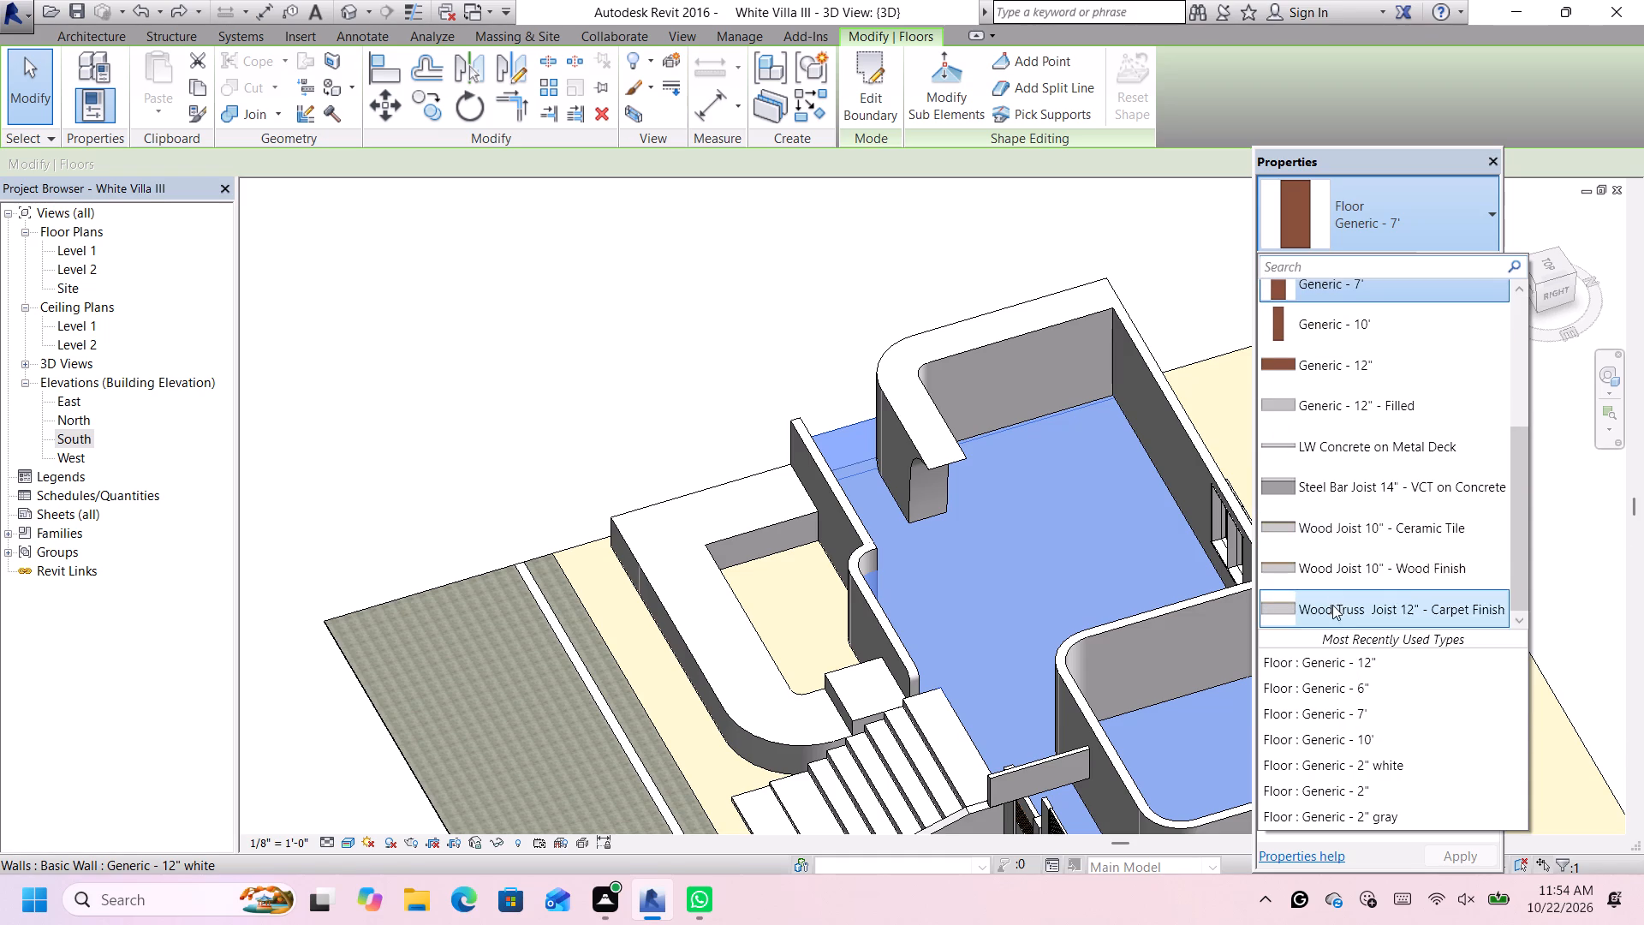
scroll(1332, 599, "up", 7)
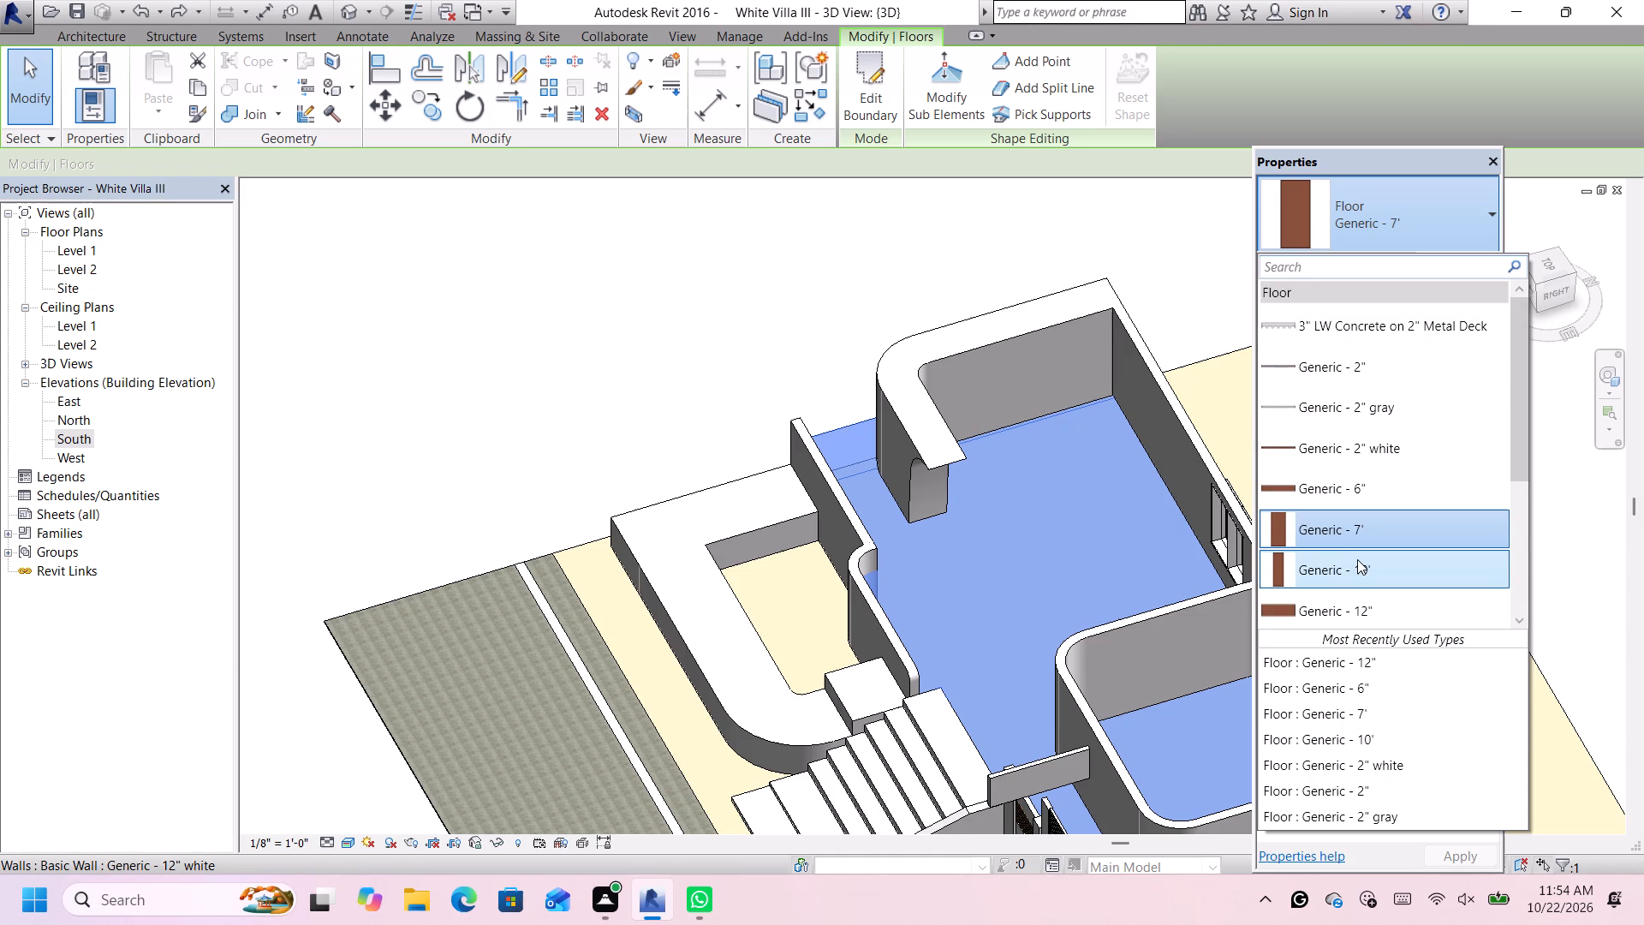
scroll(1372, 606, "down", 2)
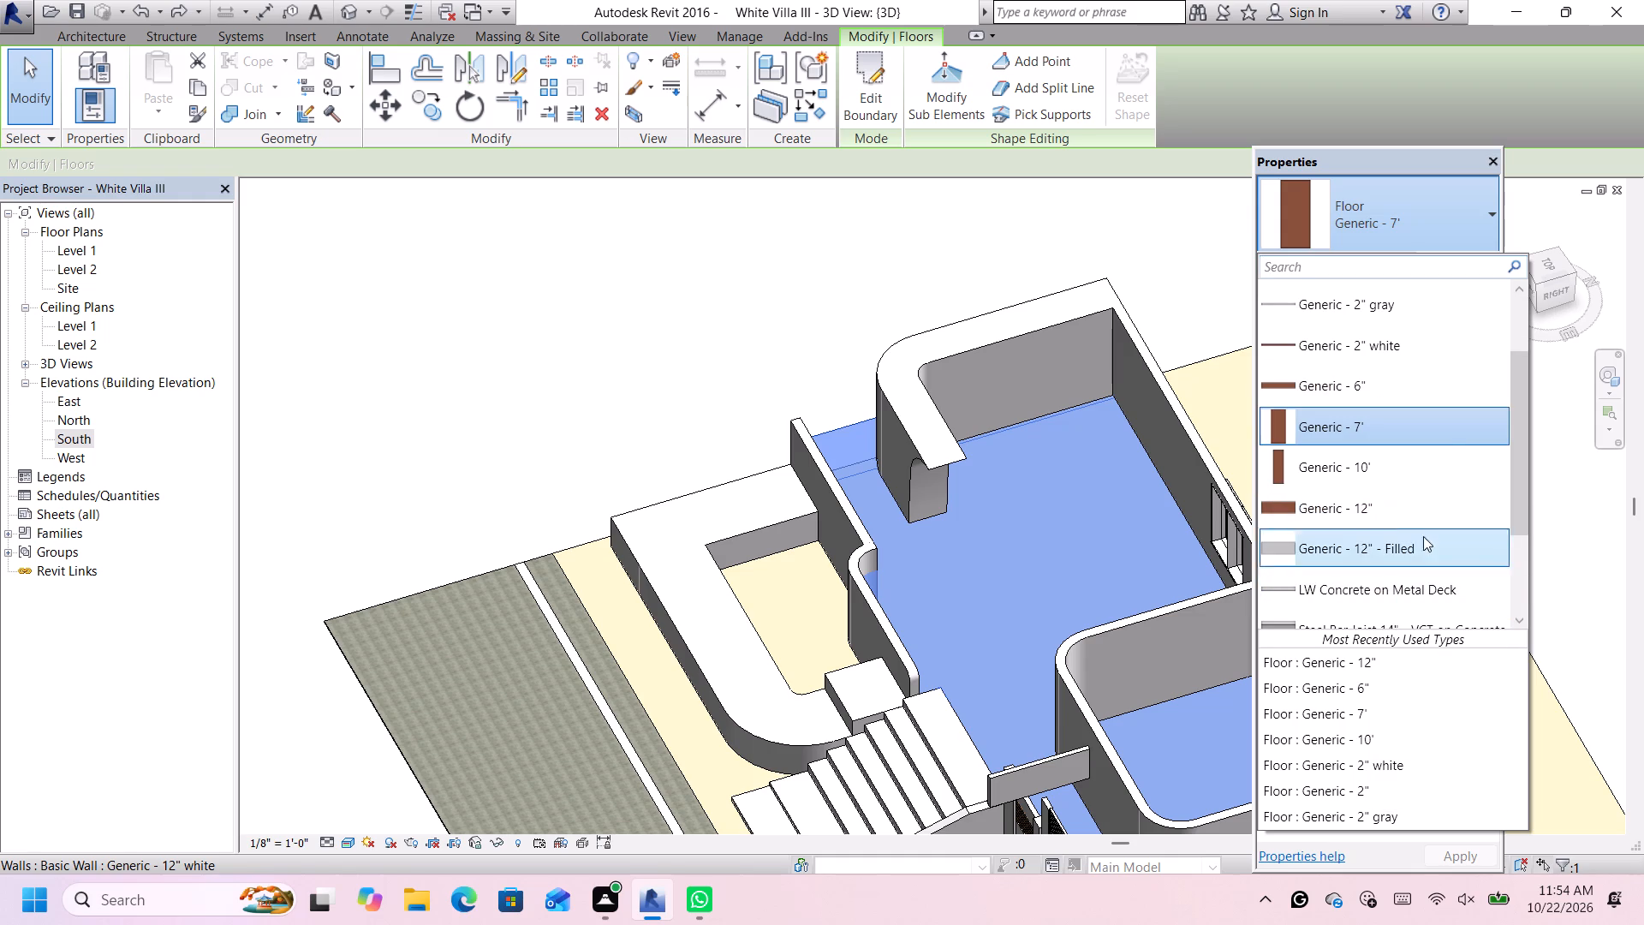
left_click(1498, 264)
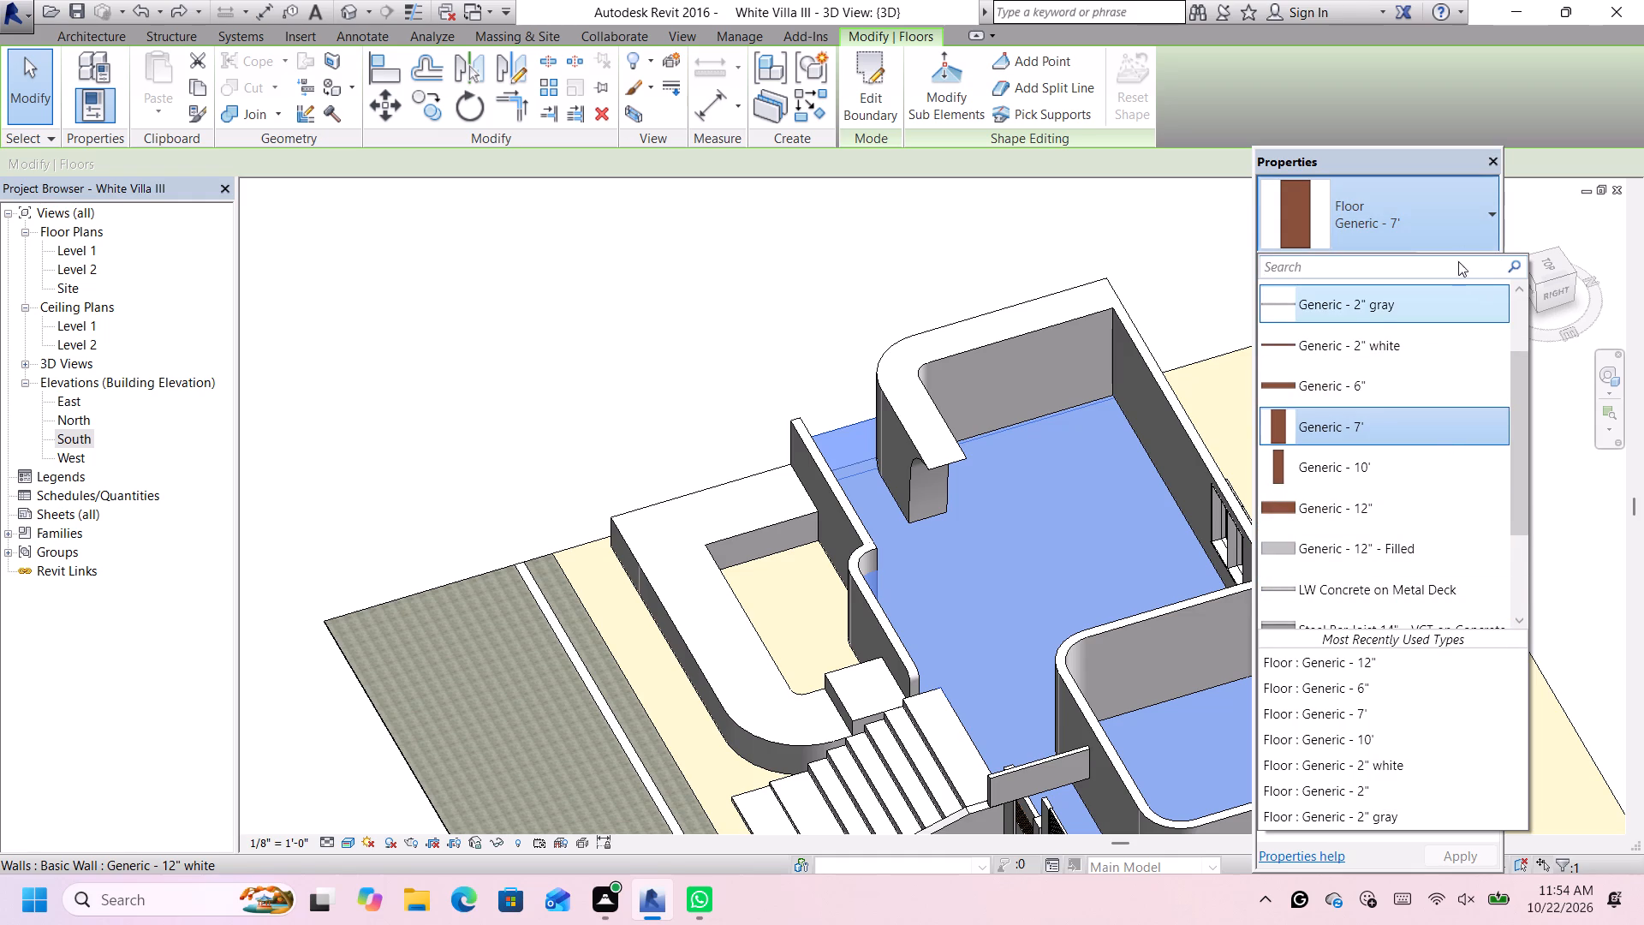
left_click(1462, 212)
Check the main floor slab type's layer structure, and duplicate the type as Generic - 3.5' for the slab.
left_click(1479, 262)
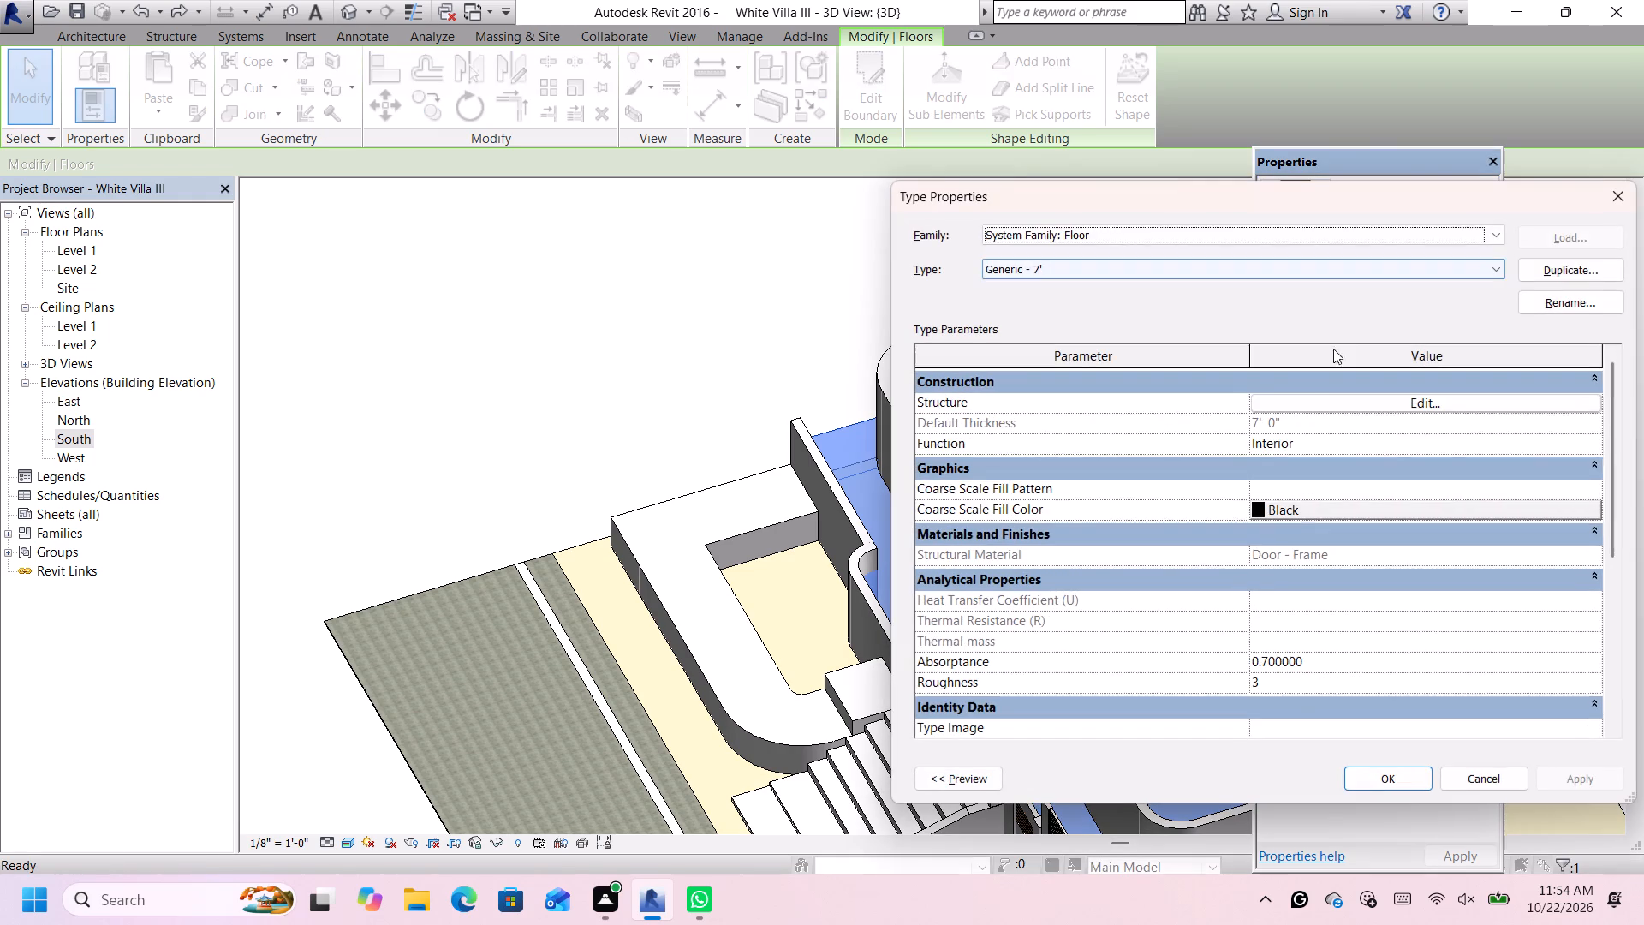
left_click(1341, 409)
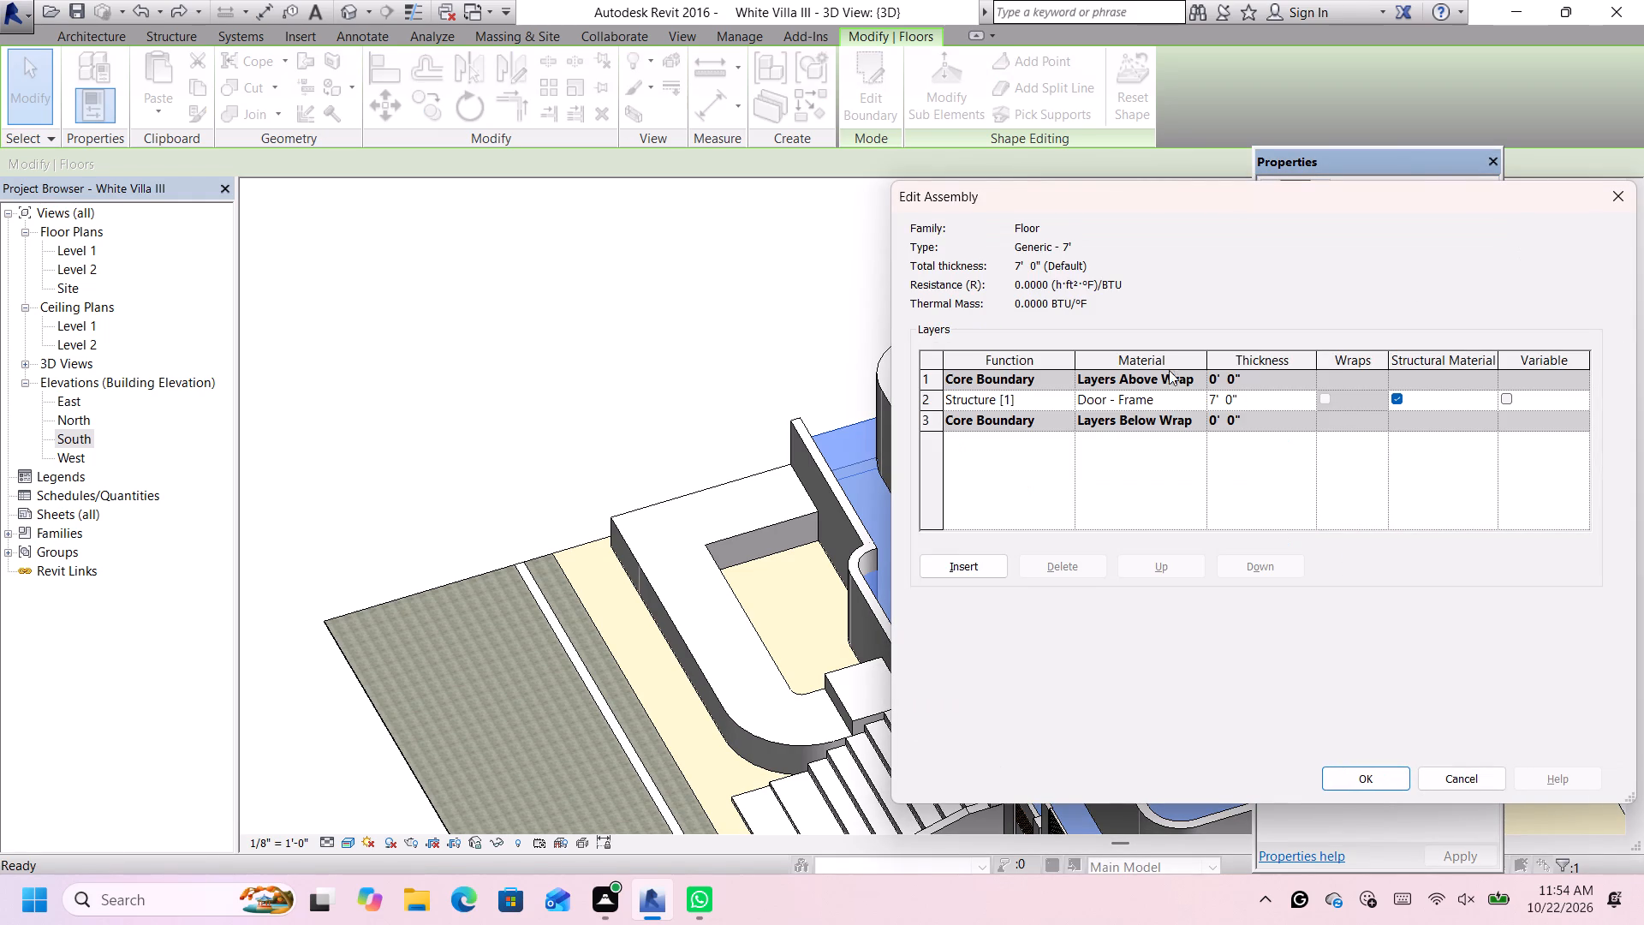
left_click(1468, 780)
left_click(1552, 274)
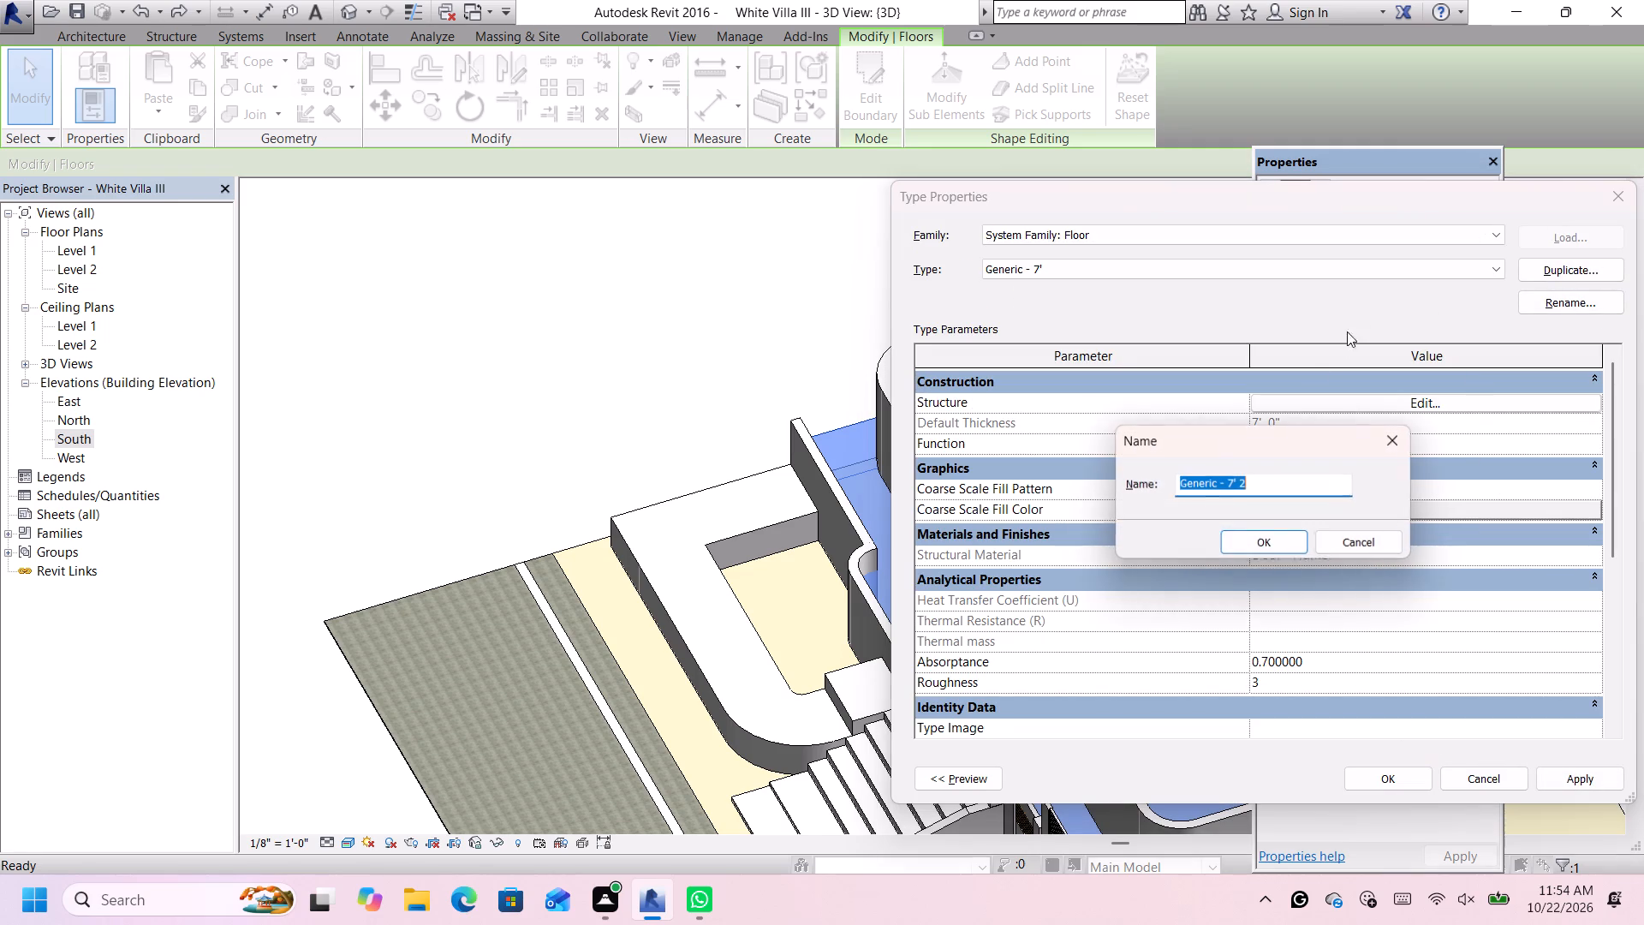
left_click(1257, 483)
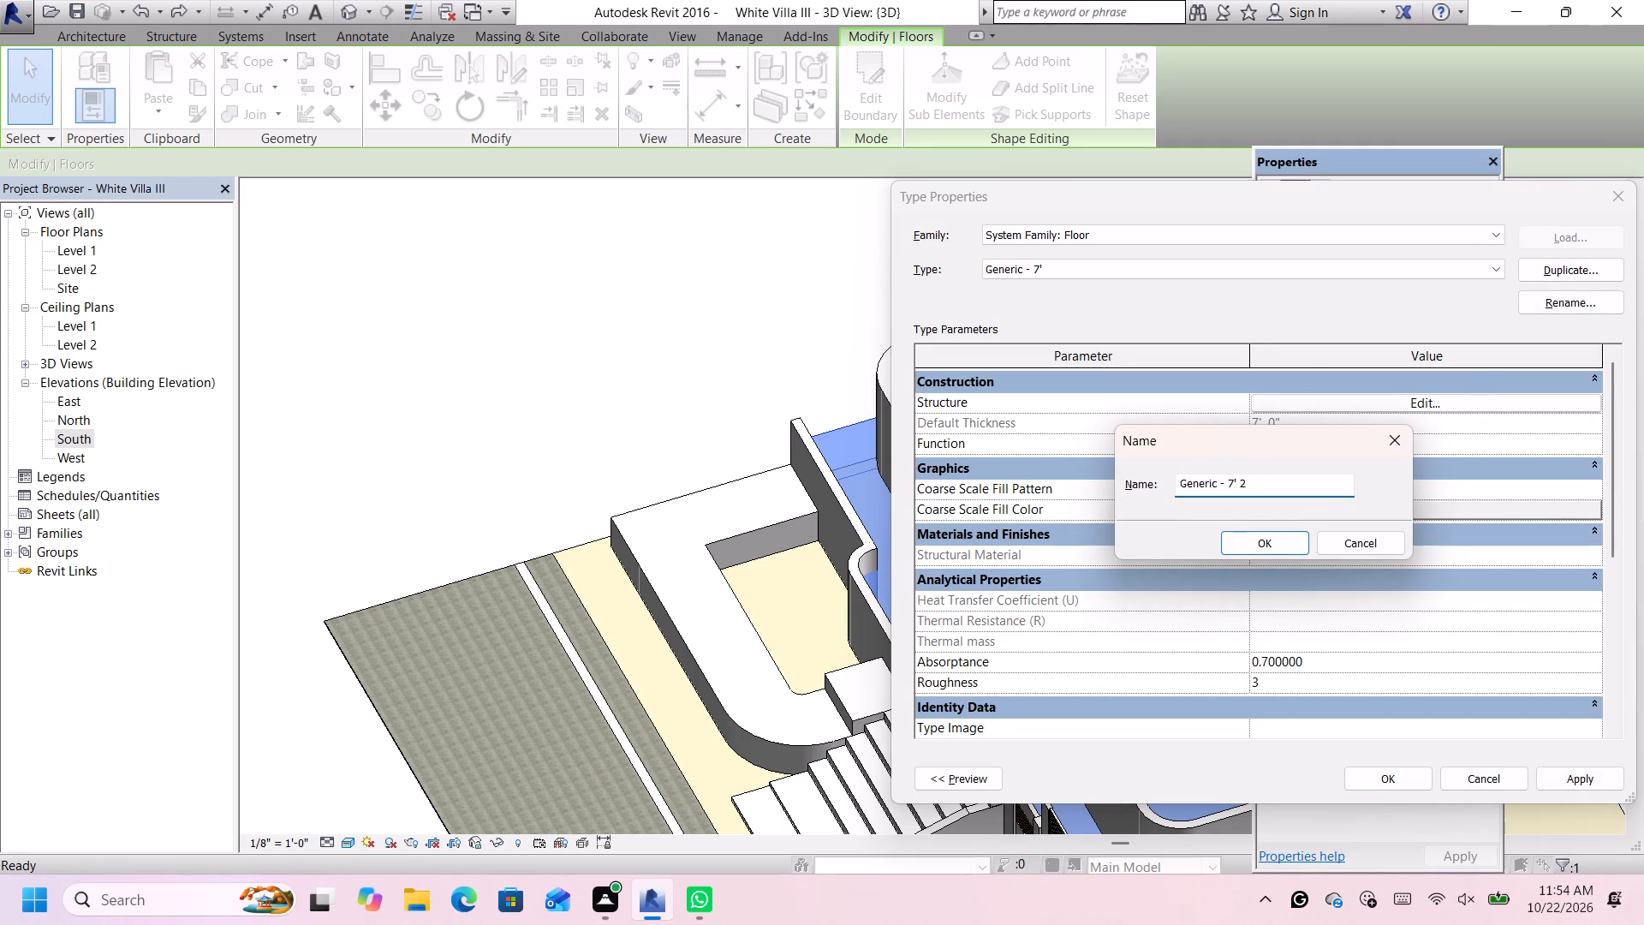
key("BackSpace")
key("BackSpace")
key("BackSpace")
key("BackSpace")
key("3")
key("period")
type("5'")
key("Return")
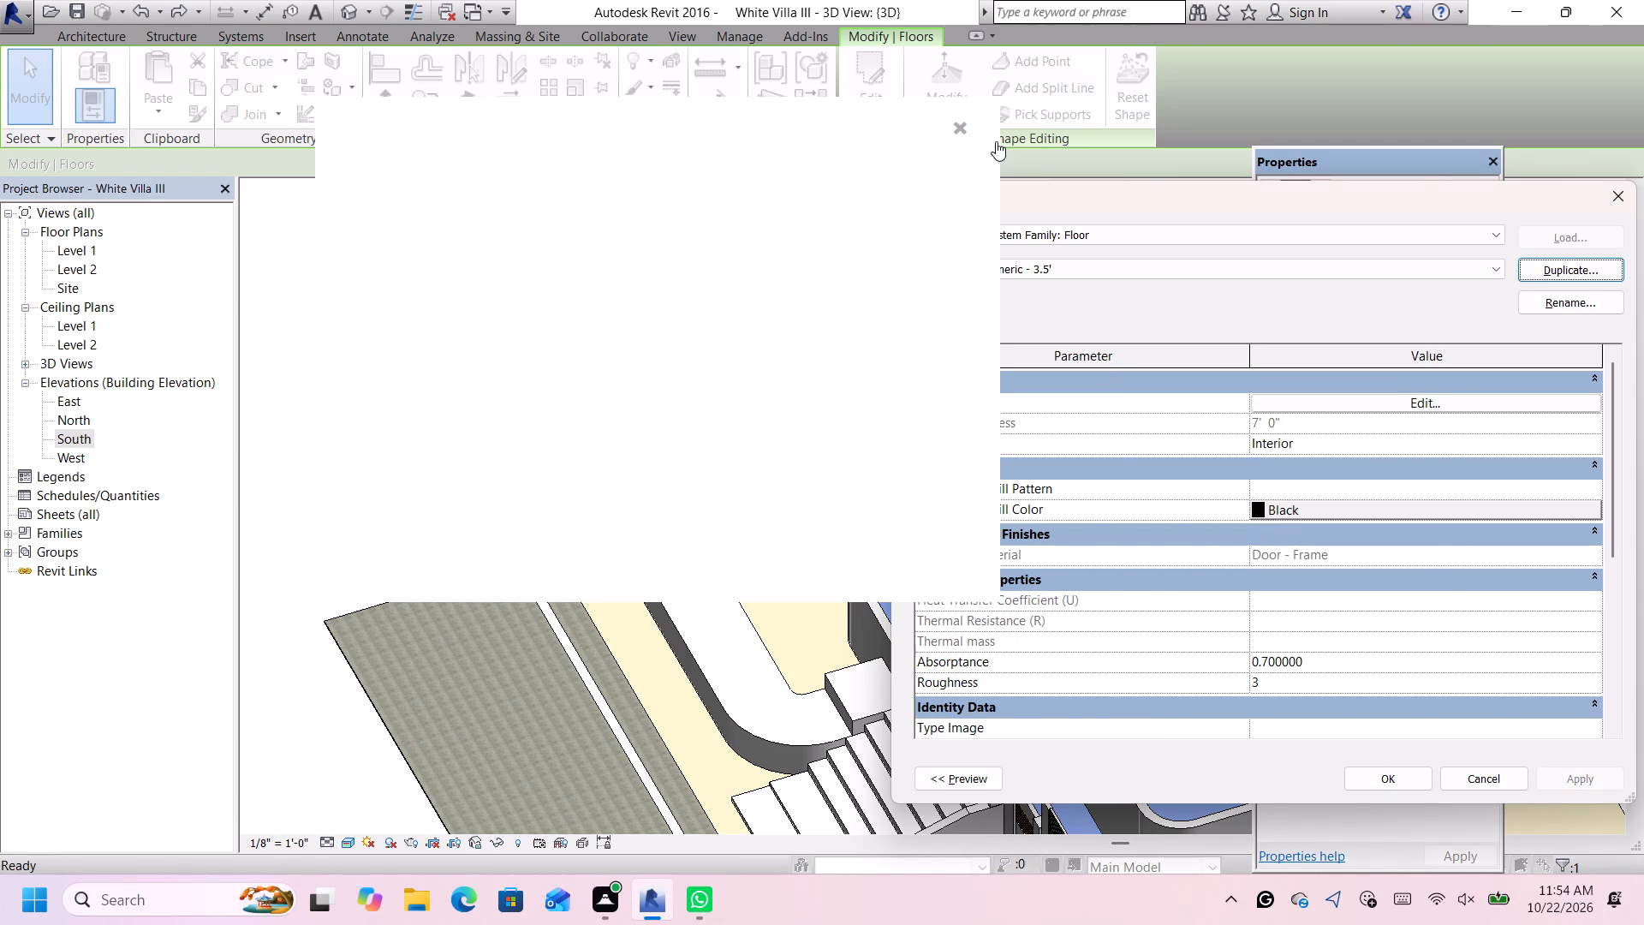
left_click(962, 121)
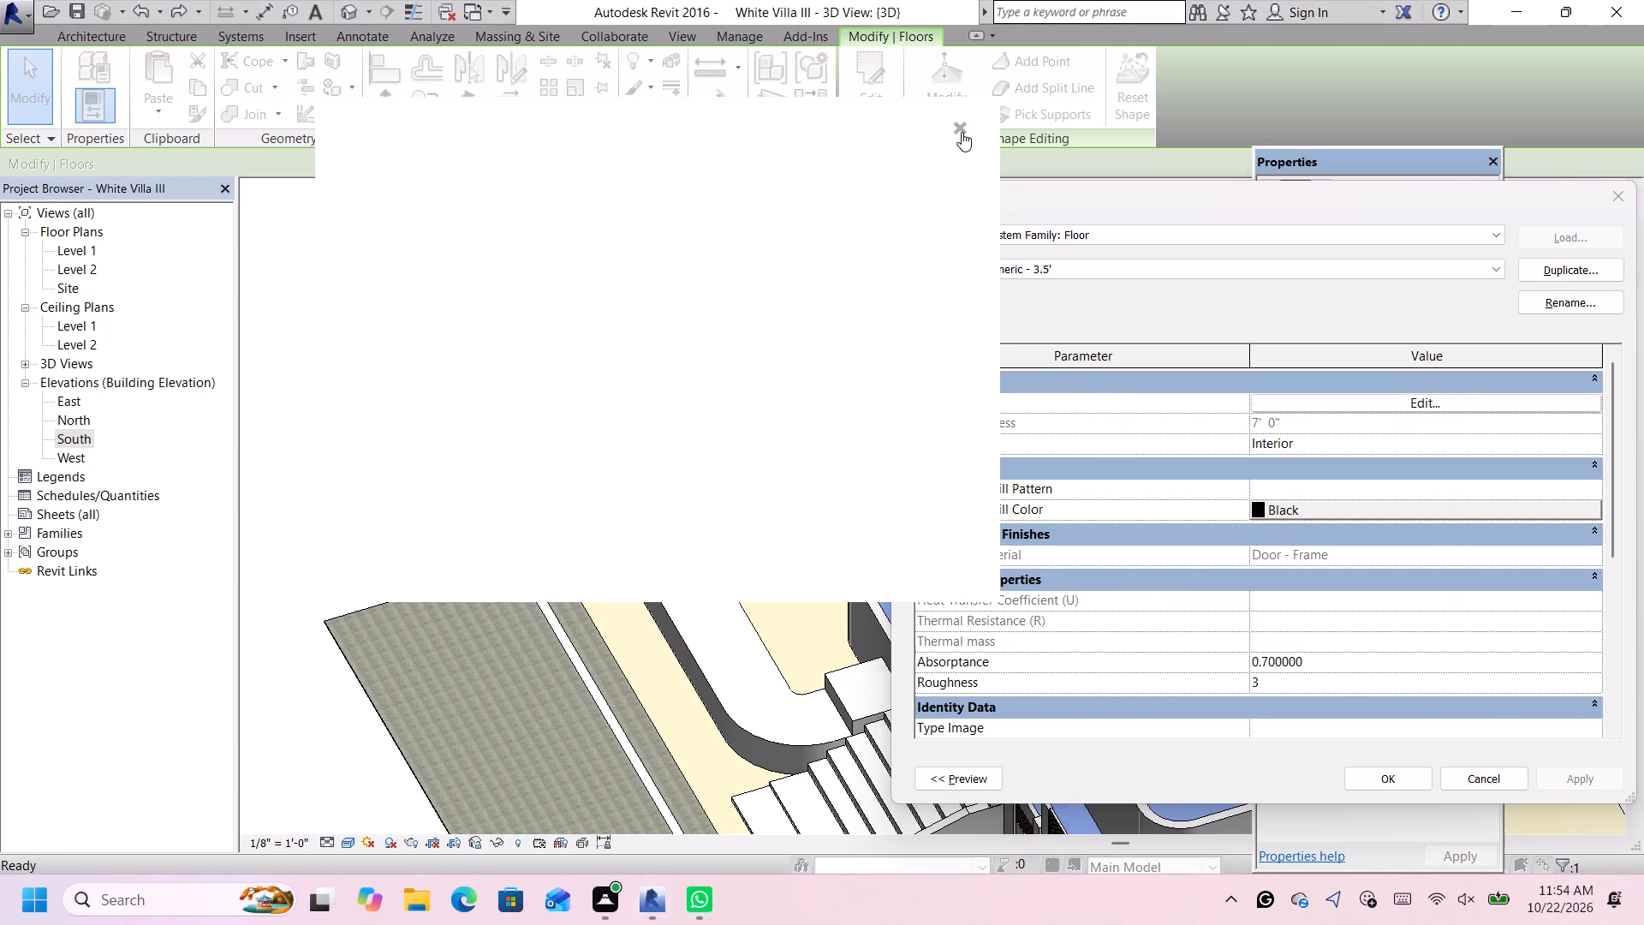
left_click(1380, 778)
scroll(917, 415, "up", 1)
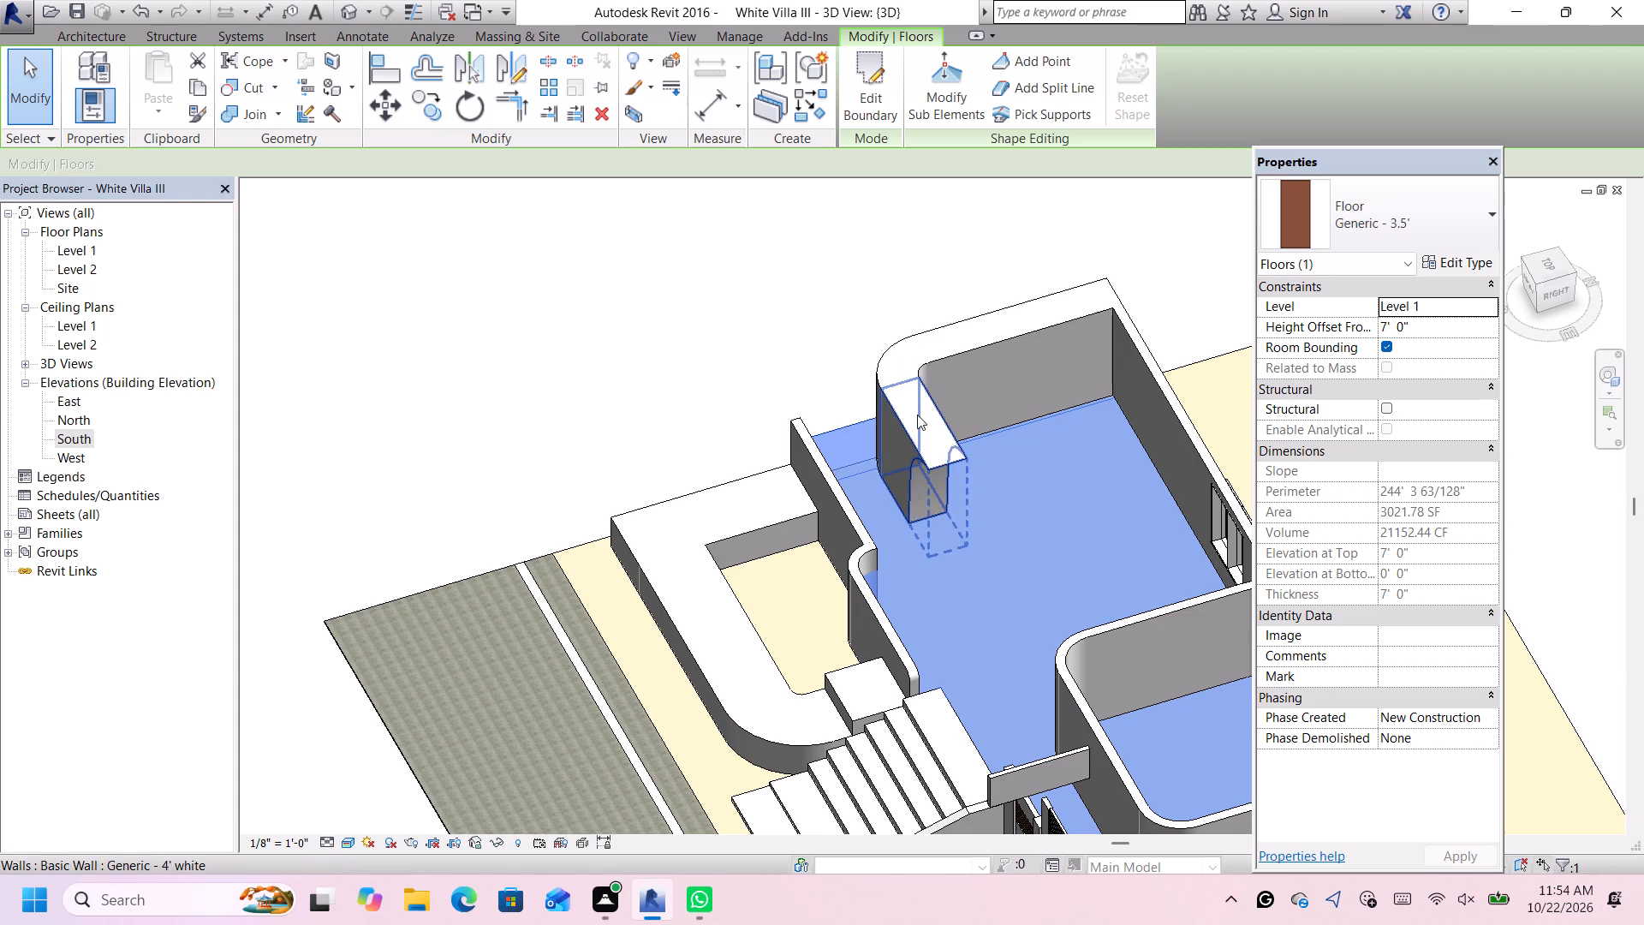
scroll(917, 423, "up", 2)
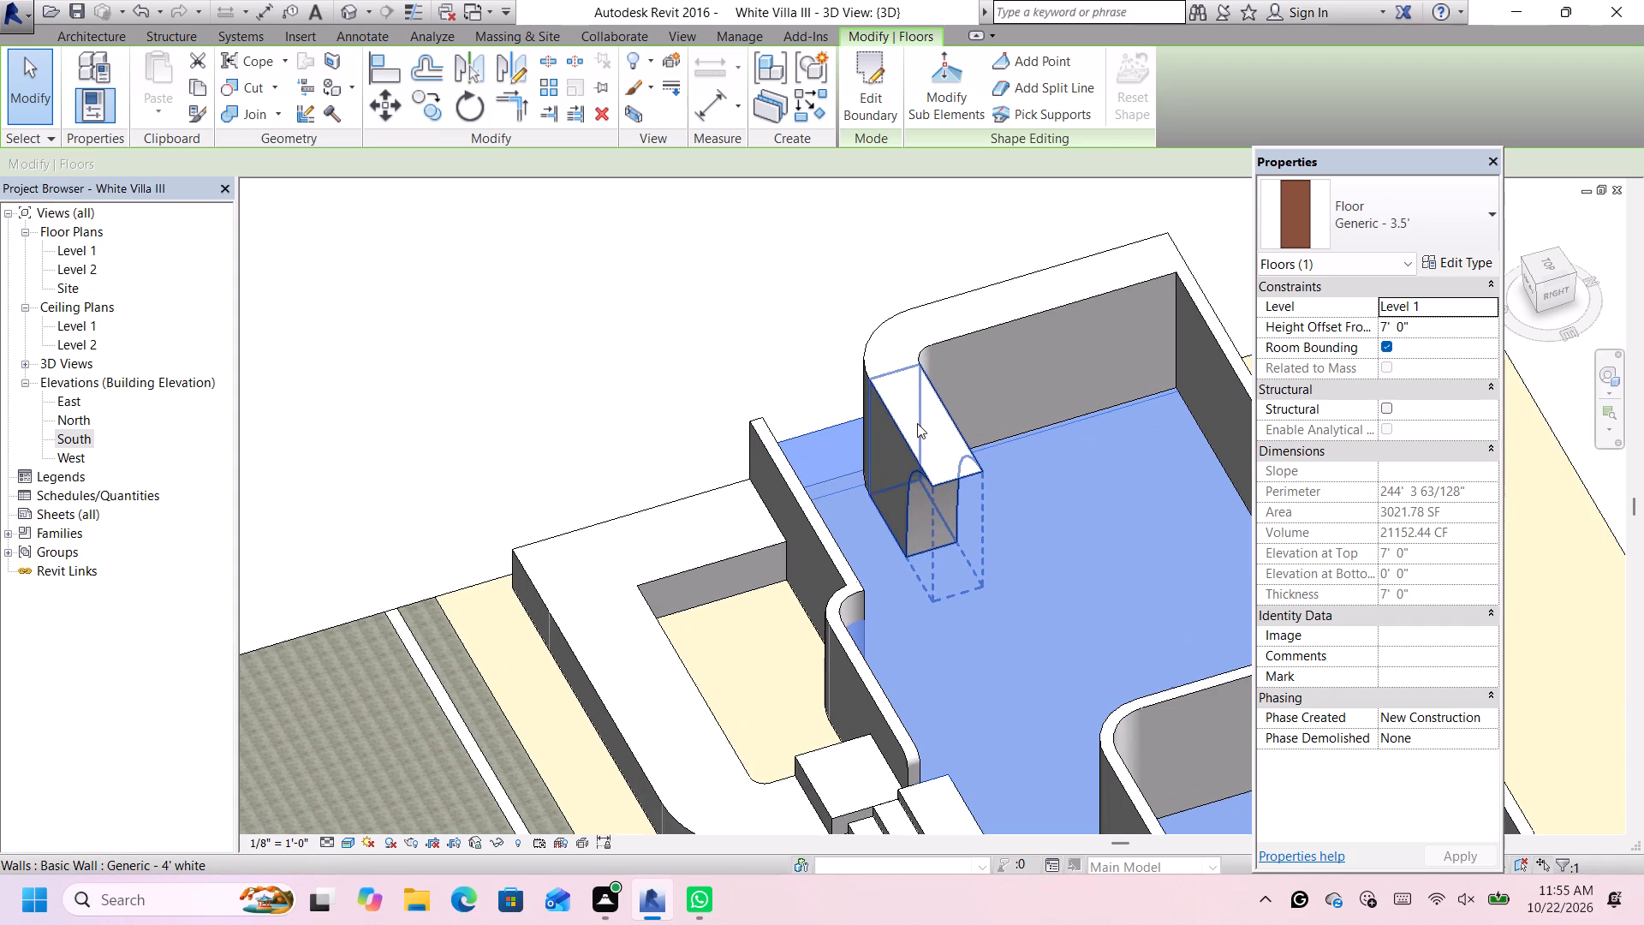
Select the thick white wall's end segment and look through the available wall types for a thinner one.
scroll(917, 423, "up", 2)
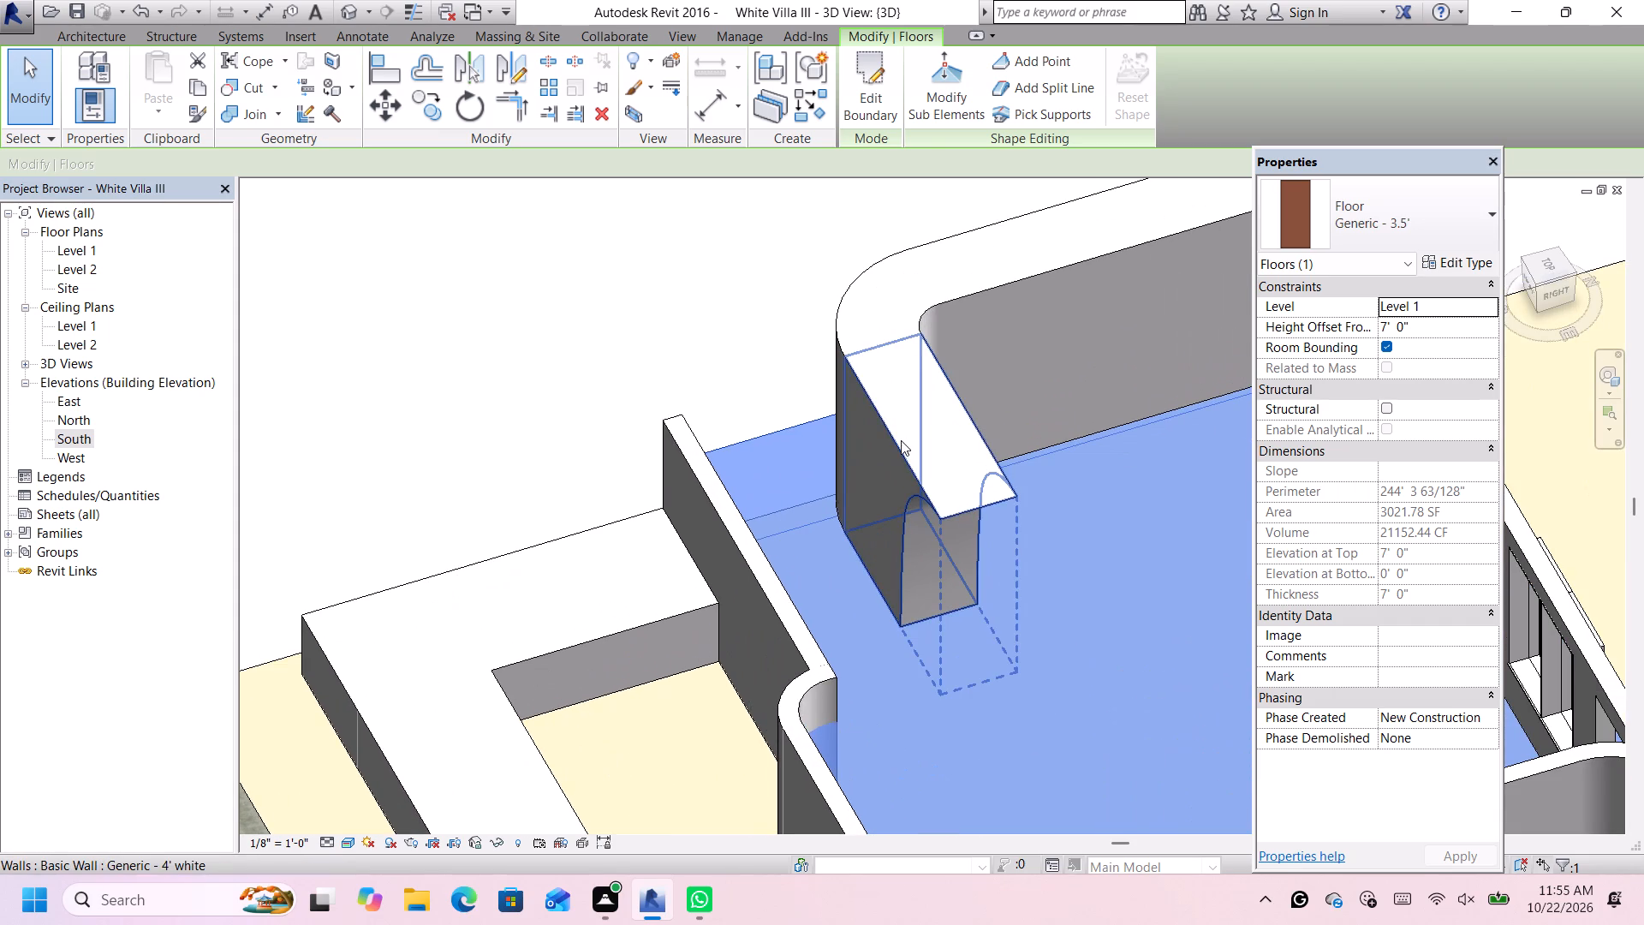
left_click(901, 440)
scroll(901, 440, "down", 5)
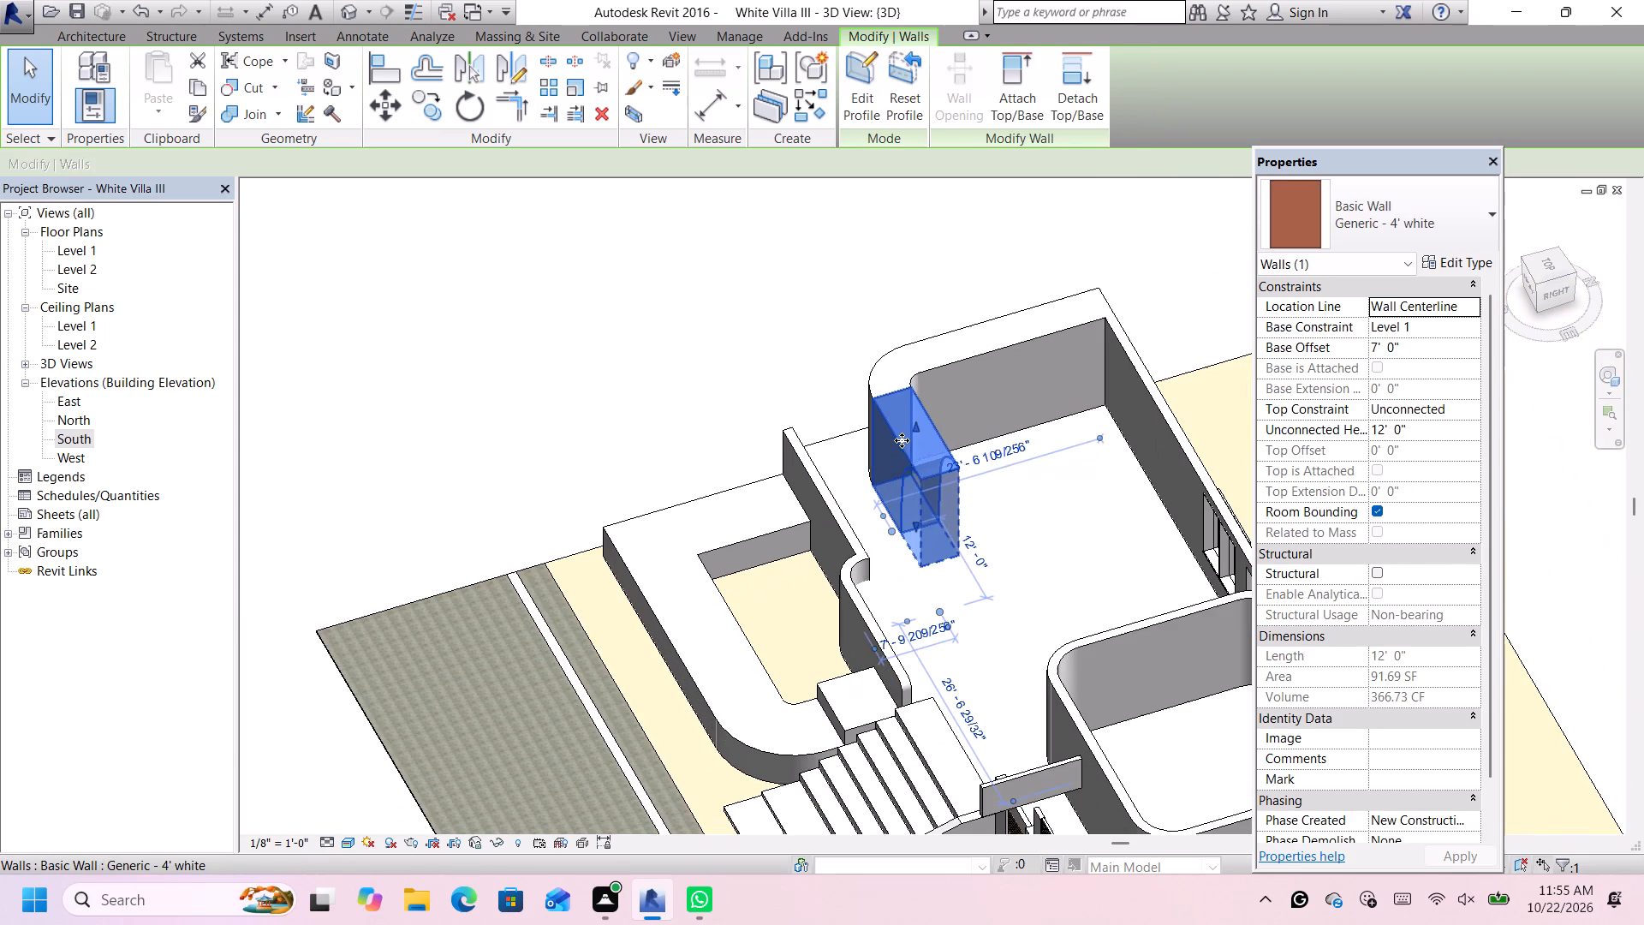
left_click(1396, 218)
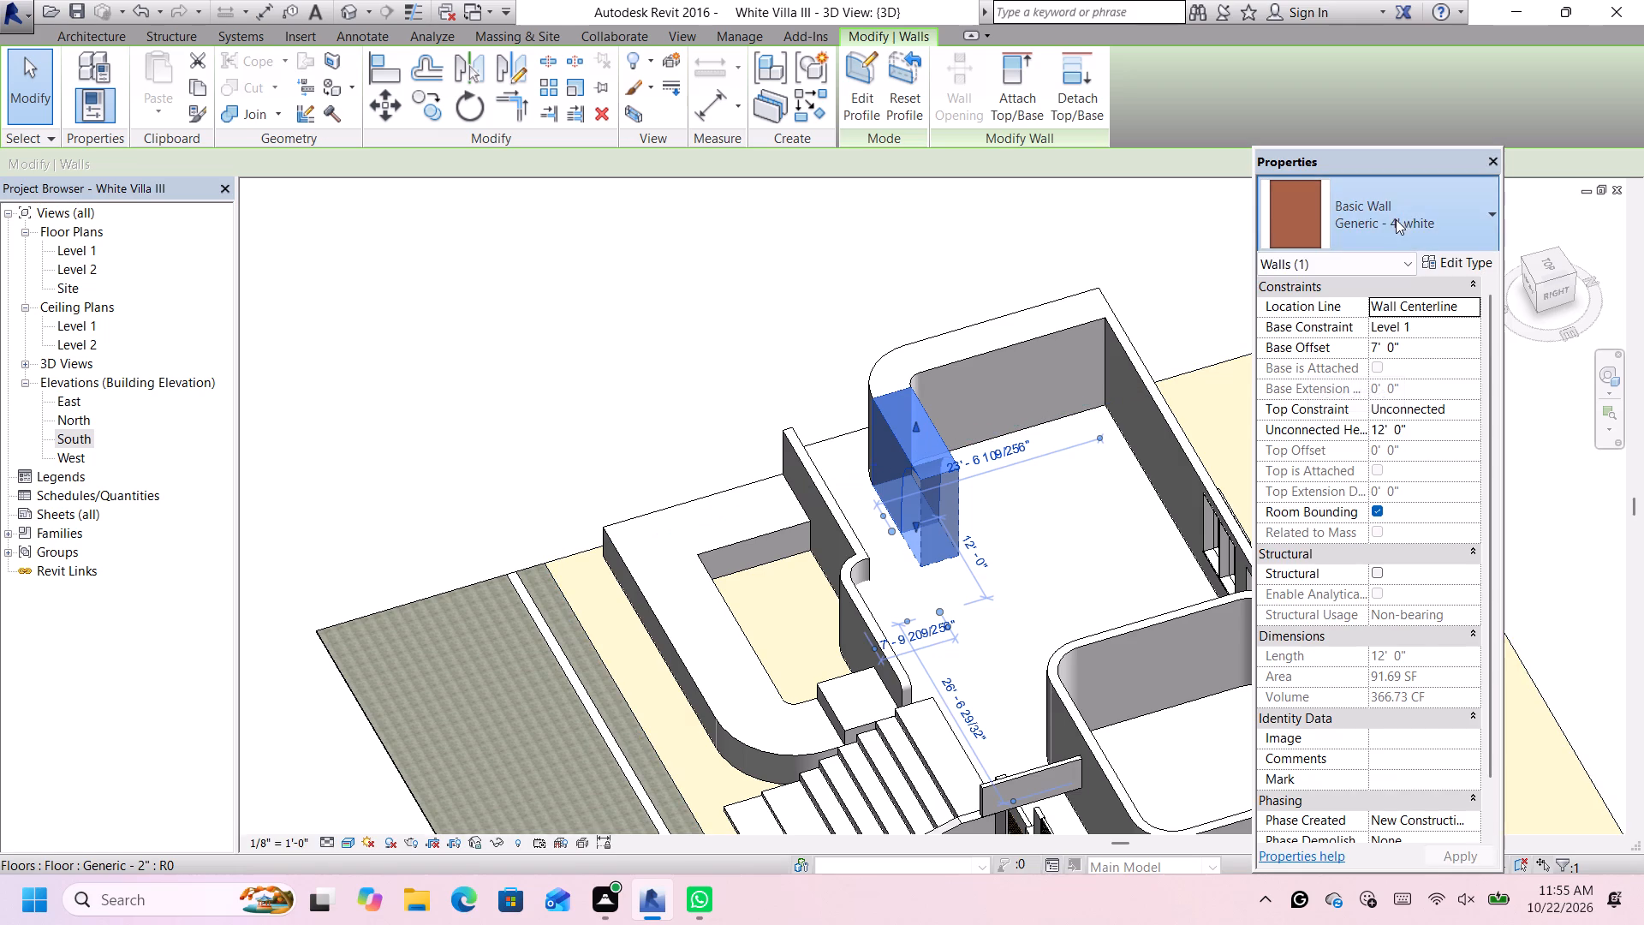
scroll(1352, 438, "up", 3)
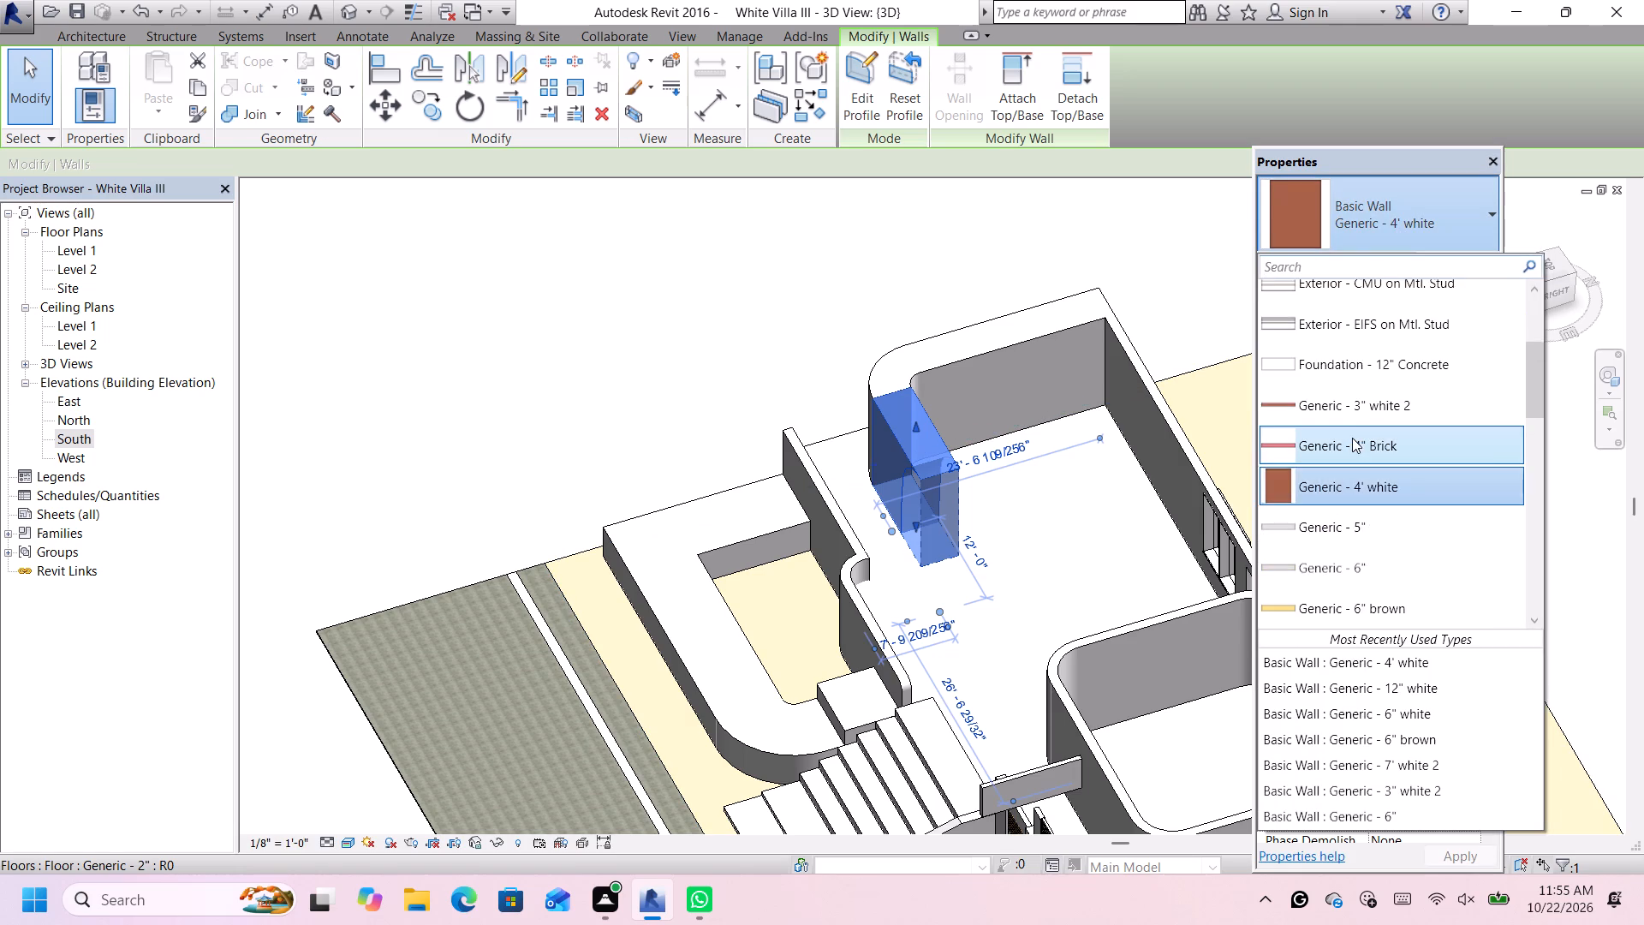
scroll(1352, 438, "up", 1)
scroll(1353, 438, "down", 8)
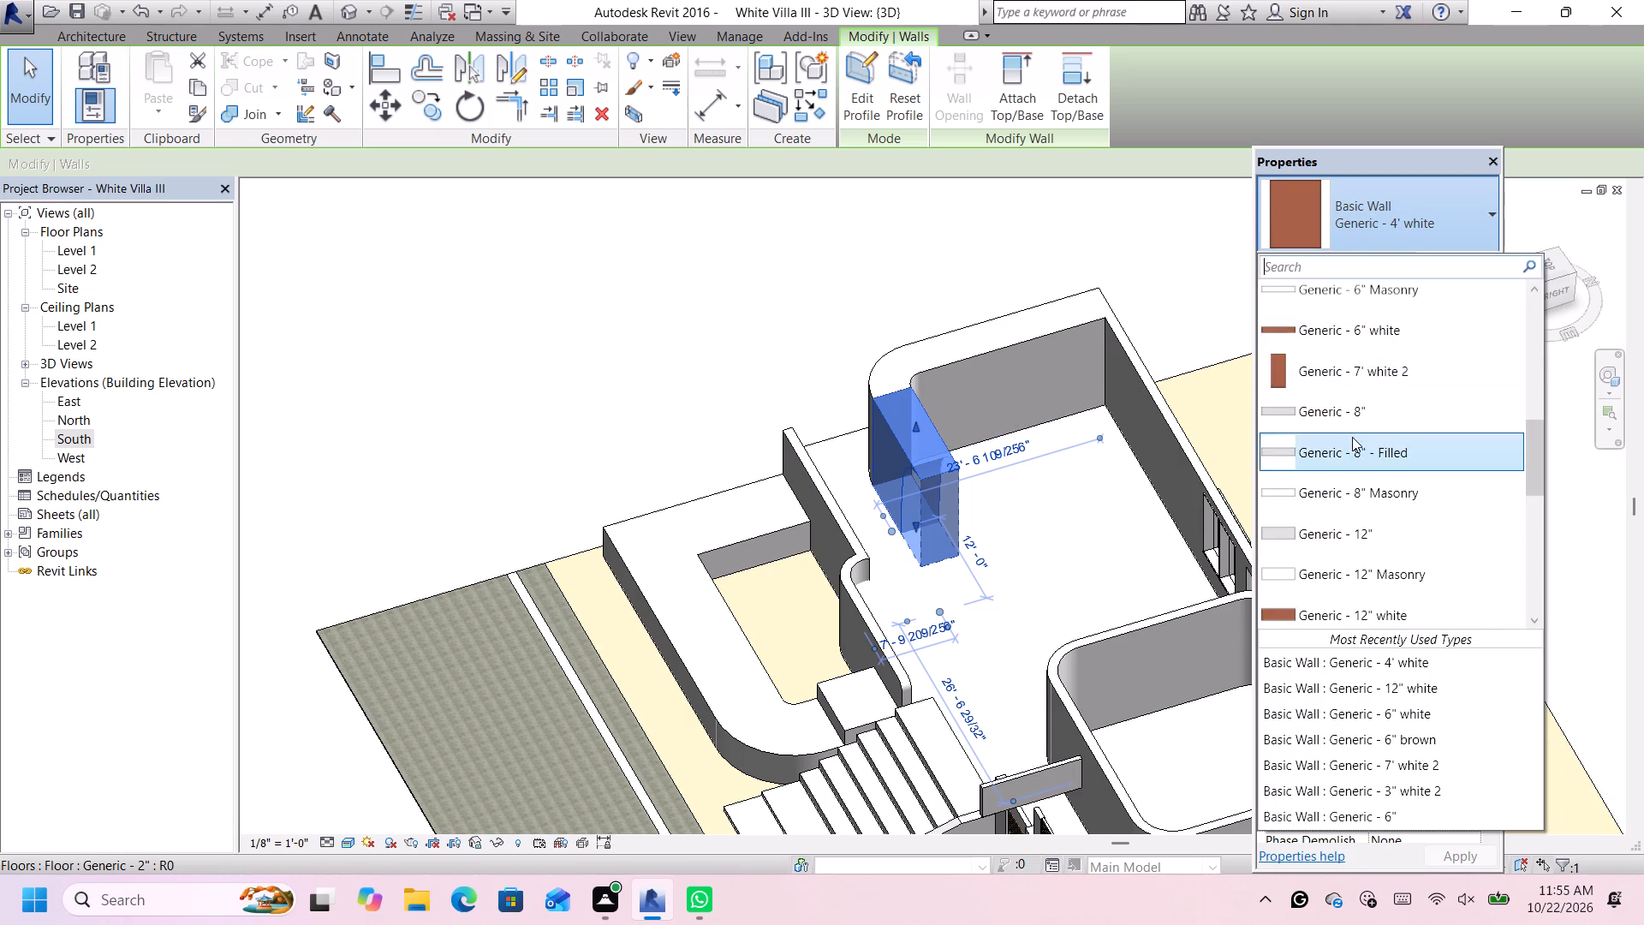
scroll(1352, 437, "down", 7)
scroll(1352, 437, "up", 8)
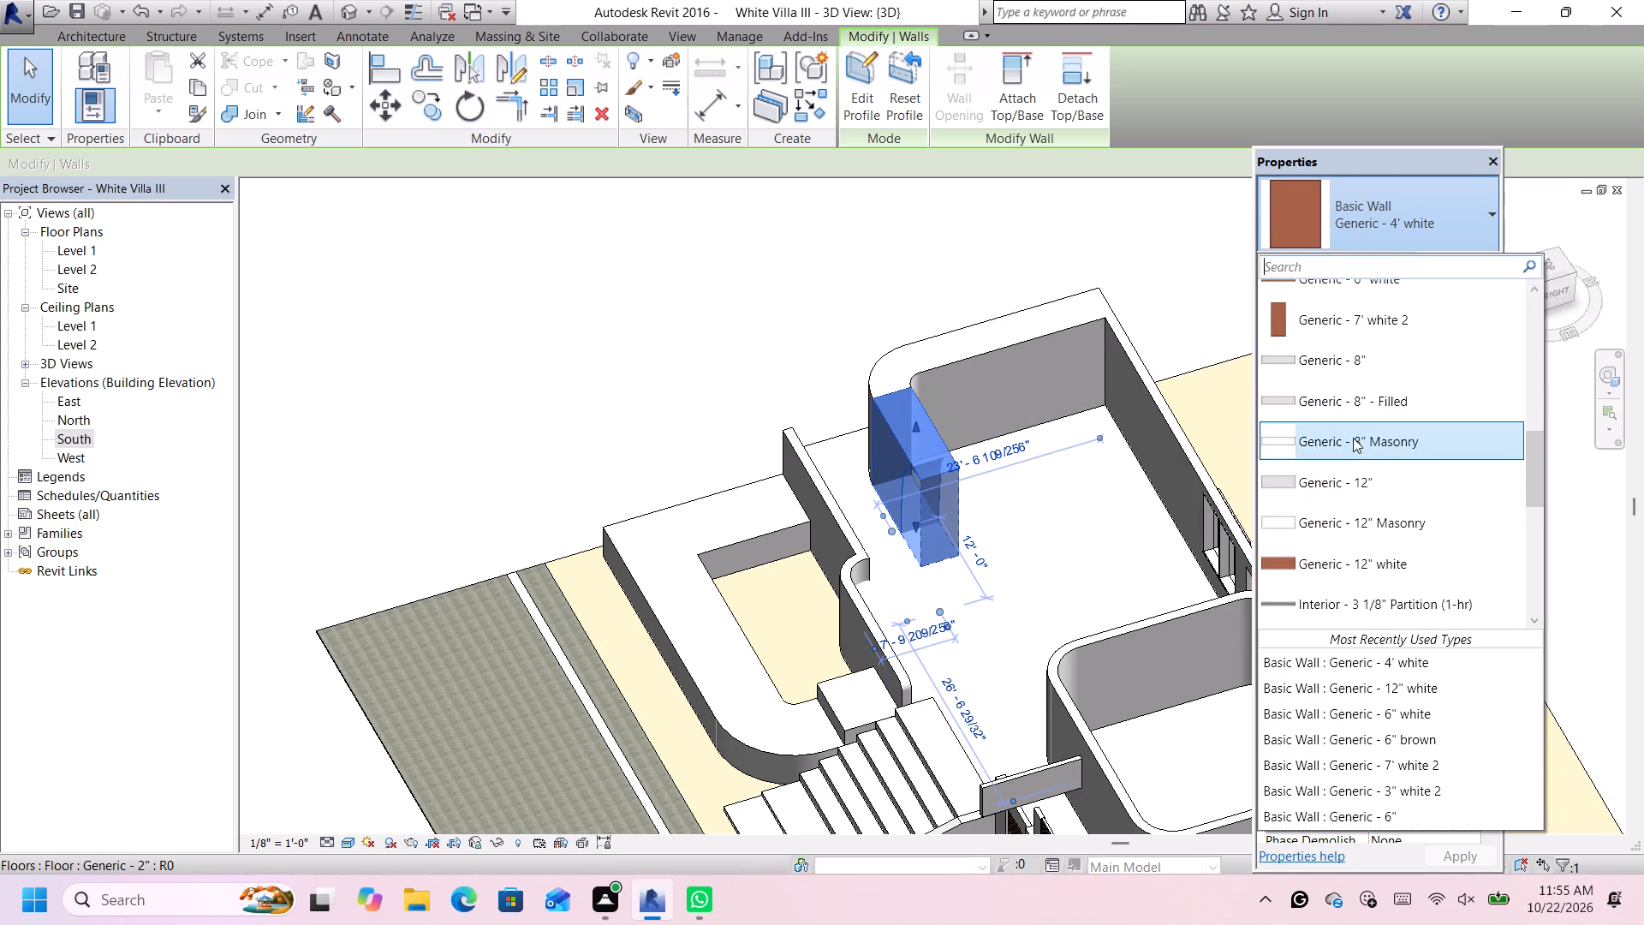
scroll(1353, 438, "up", 11)
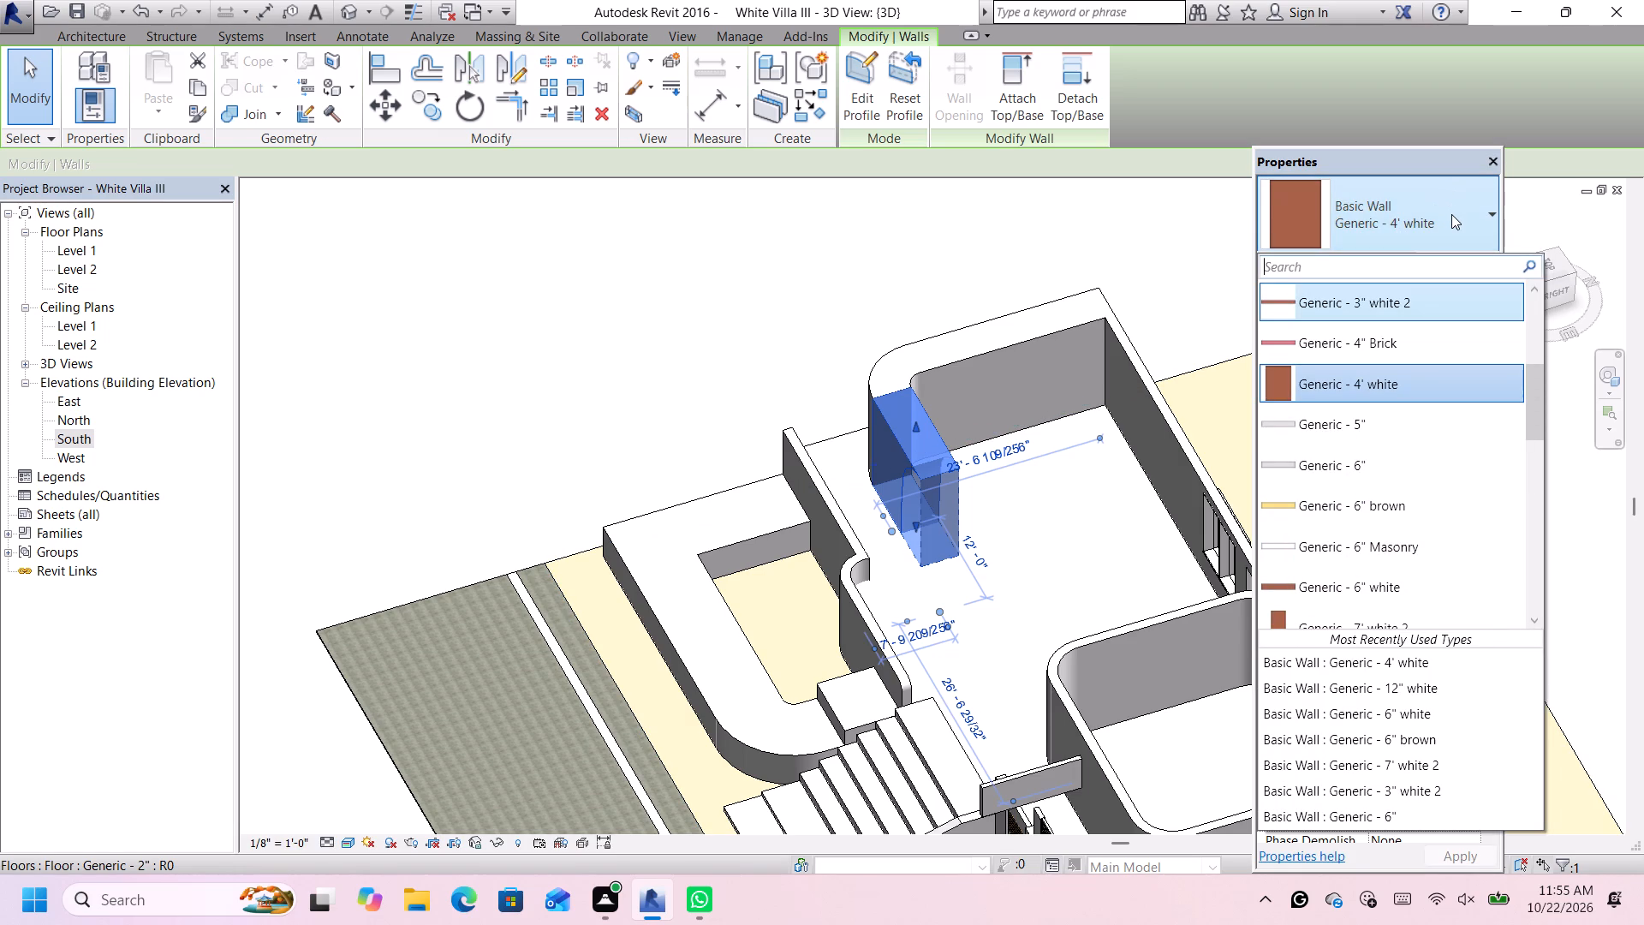
scroll(1451, 214, "up", 2)
left_click(1452, 214)
Duplicate the end segment's Generic - 4' white wall type under the name Generic - 2'.
left_click(1451, 273)
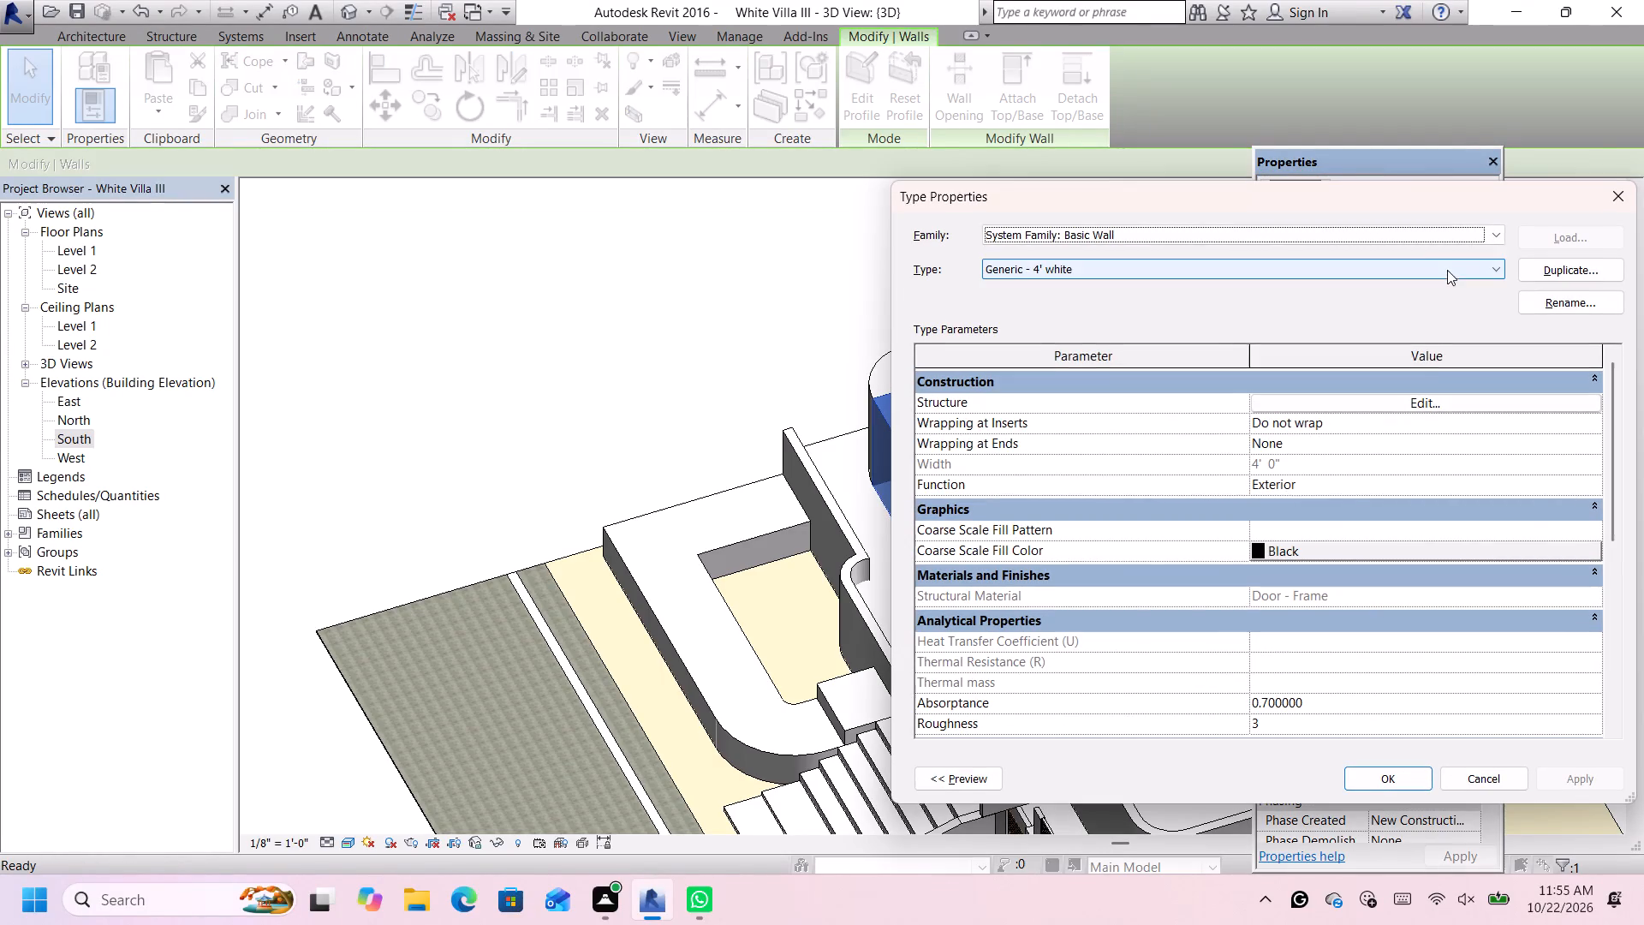
left_click(1587, 270)
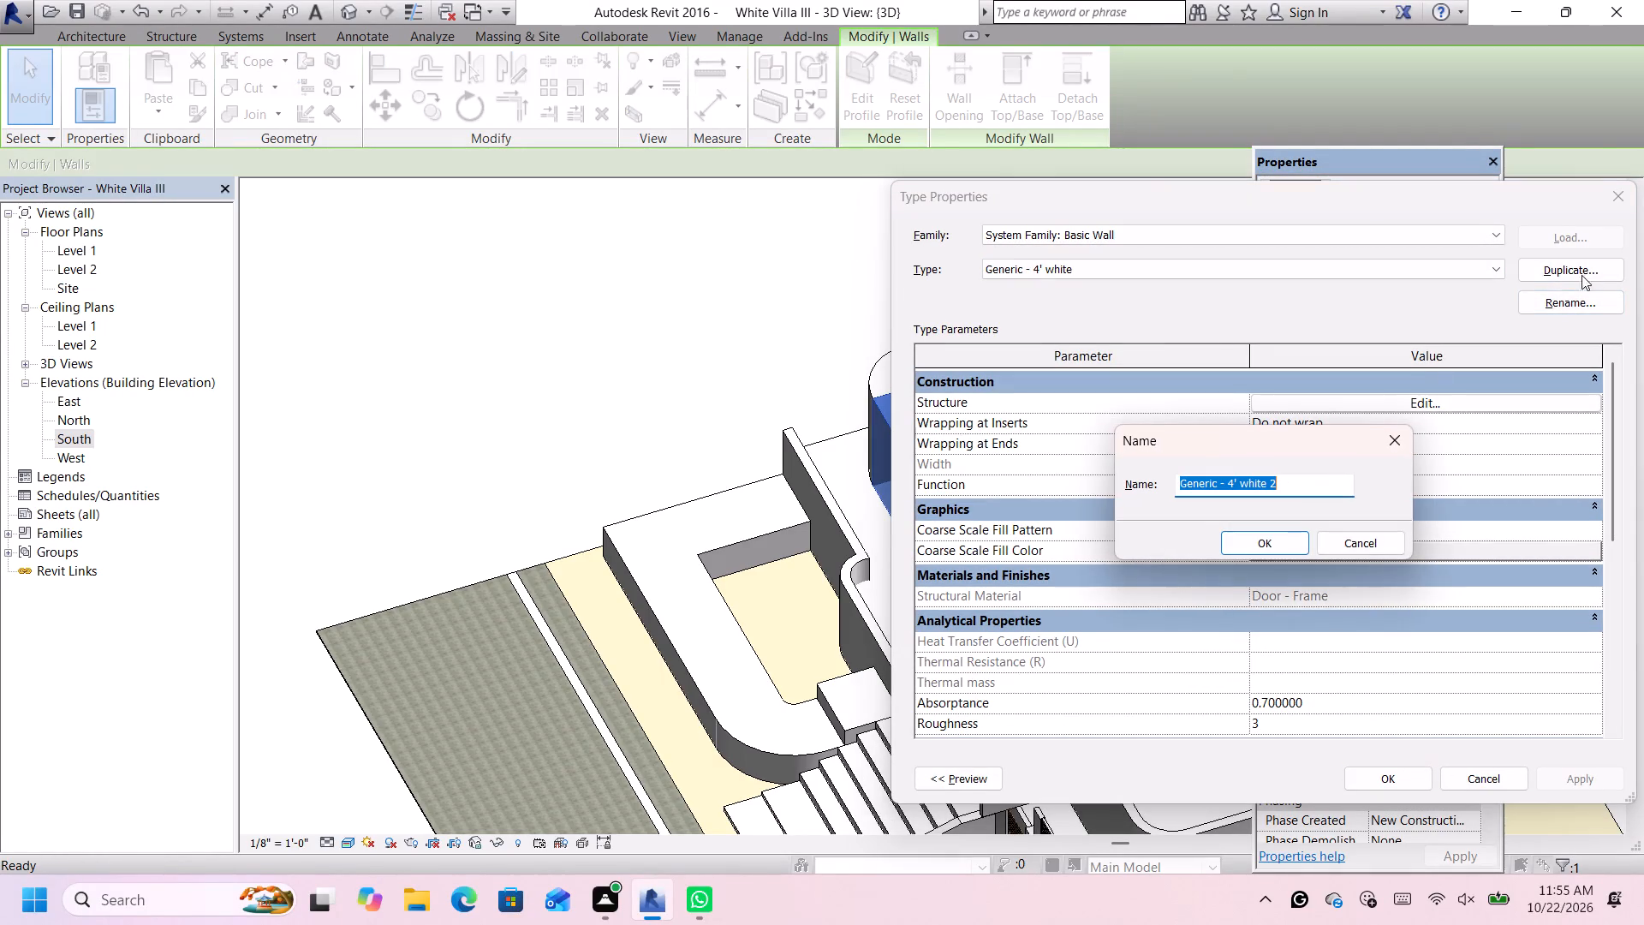
left_click(1287, 490)
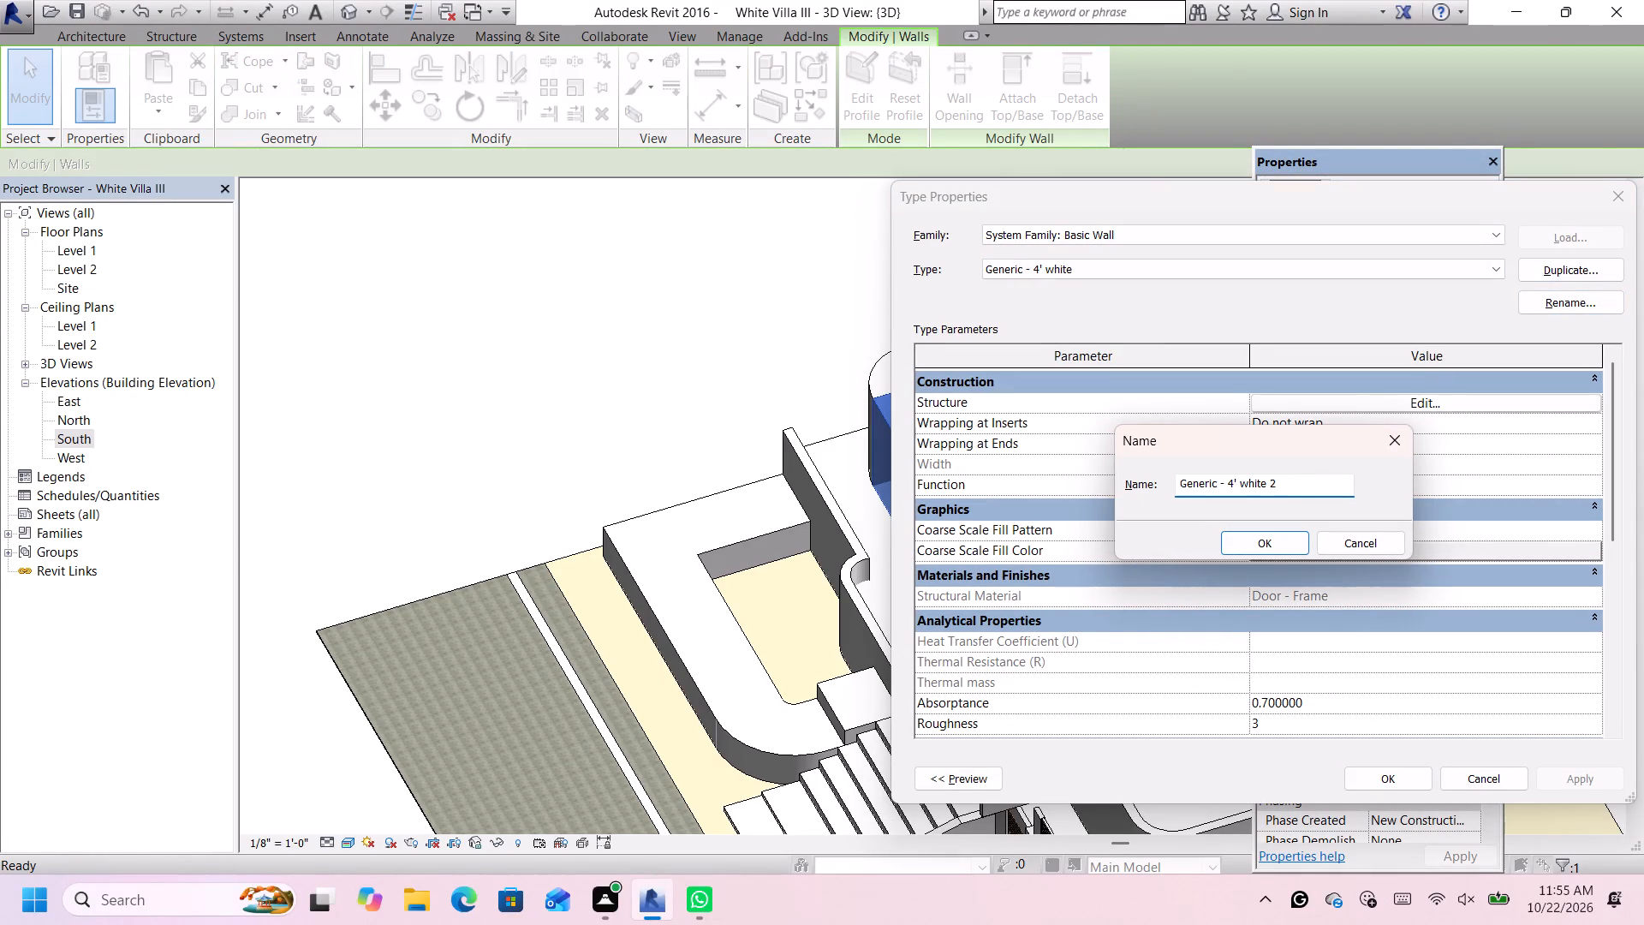
key("BackSpace")
key("BackSpace")
key("BackSpace")
key("BackSpace")
key("BackSpace")
key("BackSpace")
key("BackSpace")
key("BackSpace")
key("BackSpace")
key("BackSpace")
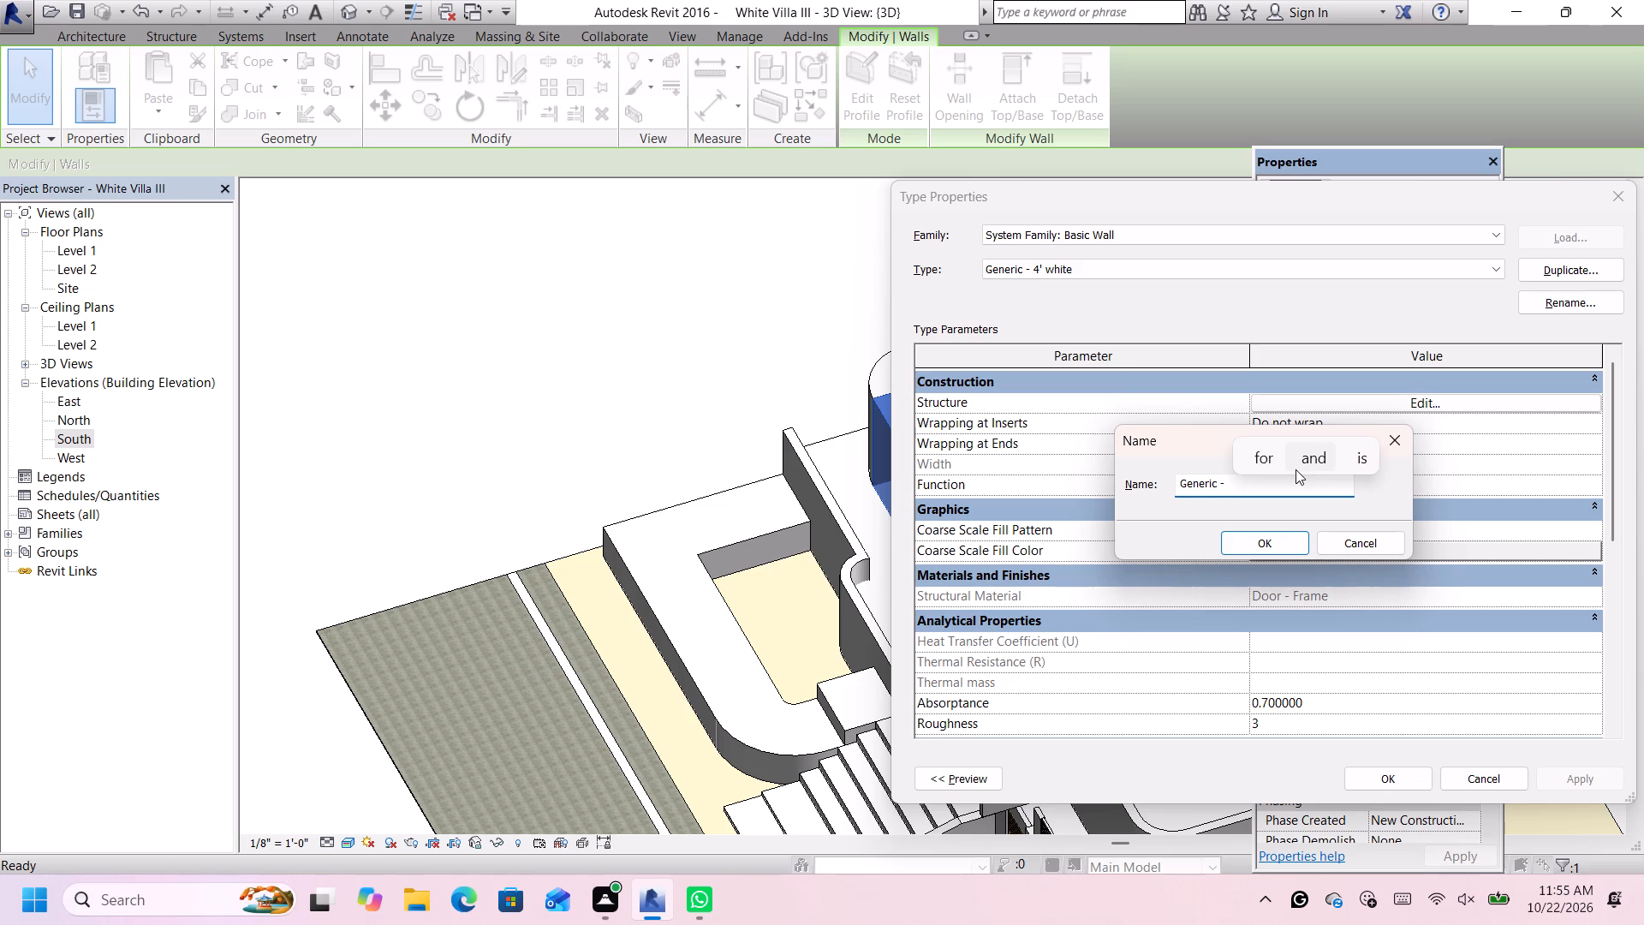
type("2'")
key("Return")
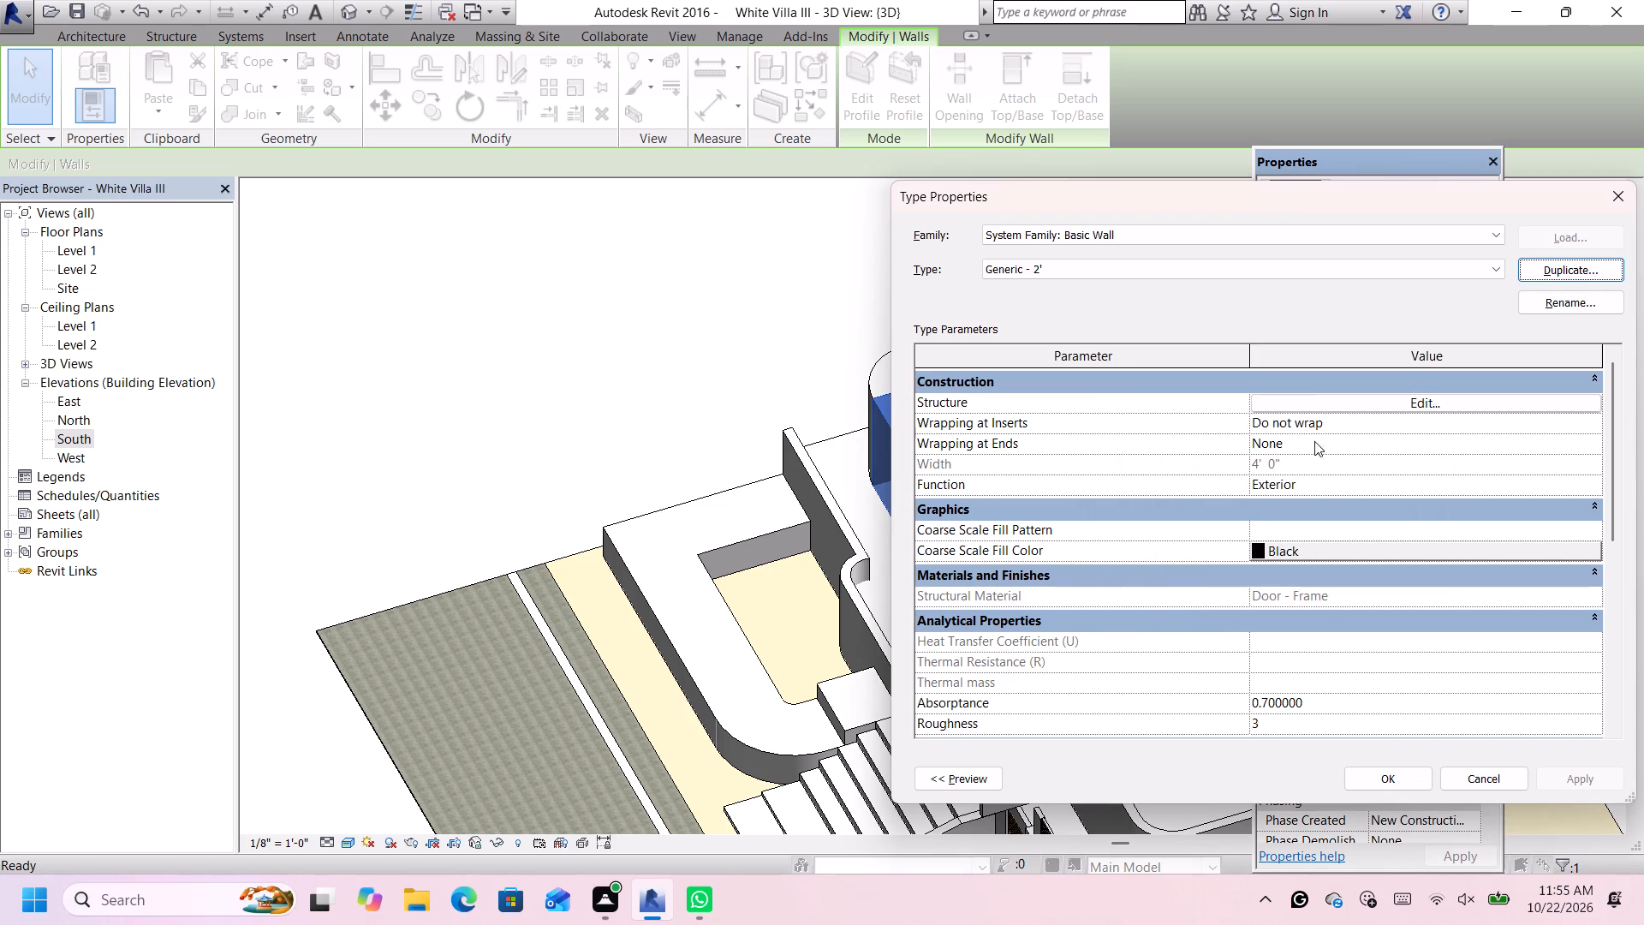
Set the structure layer thickness of the Generic - 2' wall type to 2' and apply it to the end segment.
left_click(1331, 411)
left_click(1331, 406)
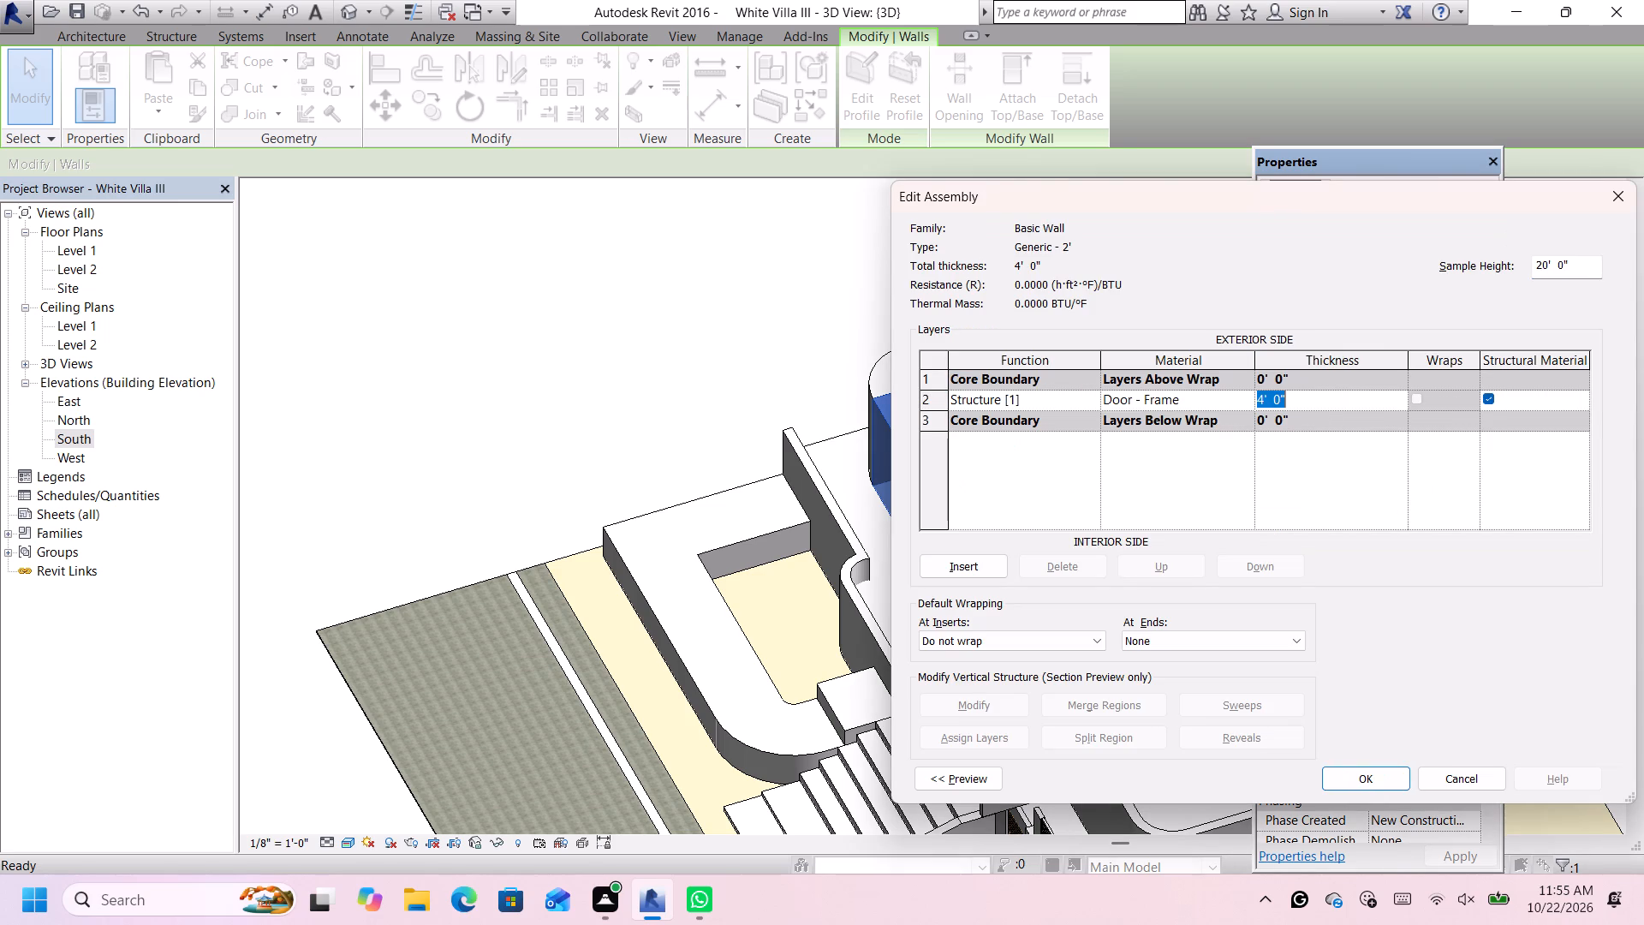
key("BackSpace")
type("2'")
key("Return")
left_click(1387, 783)
left_click(1379, 776)
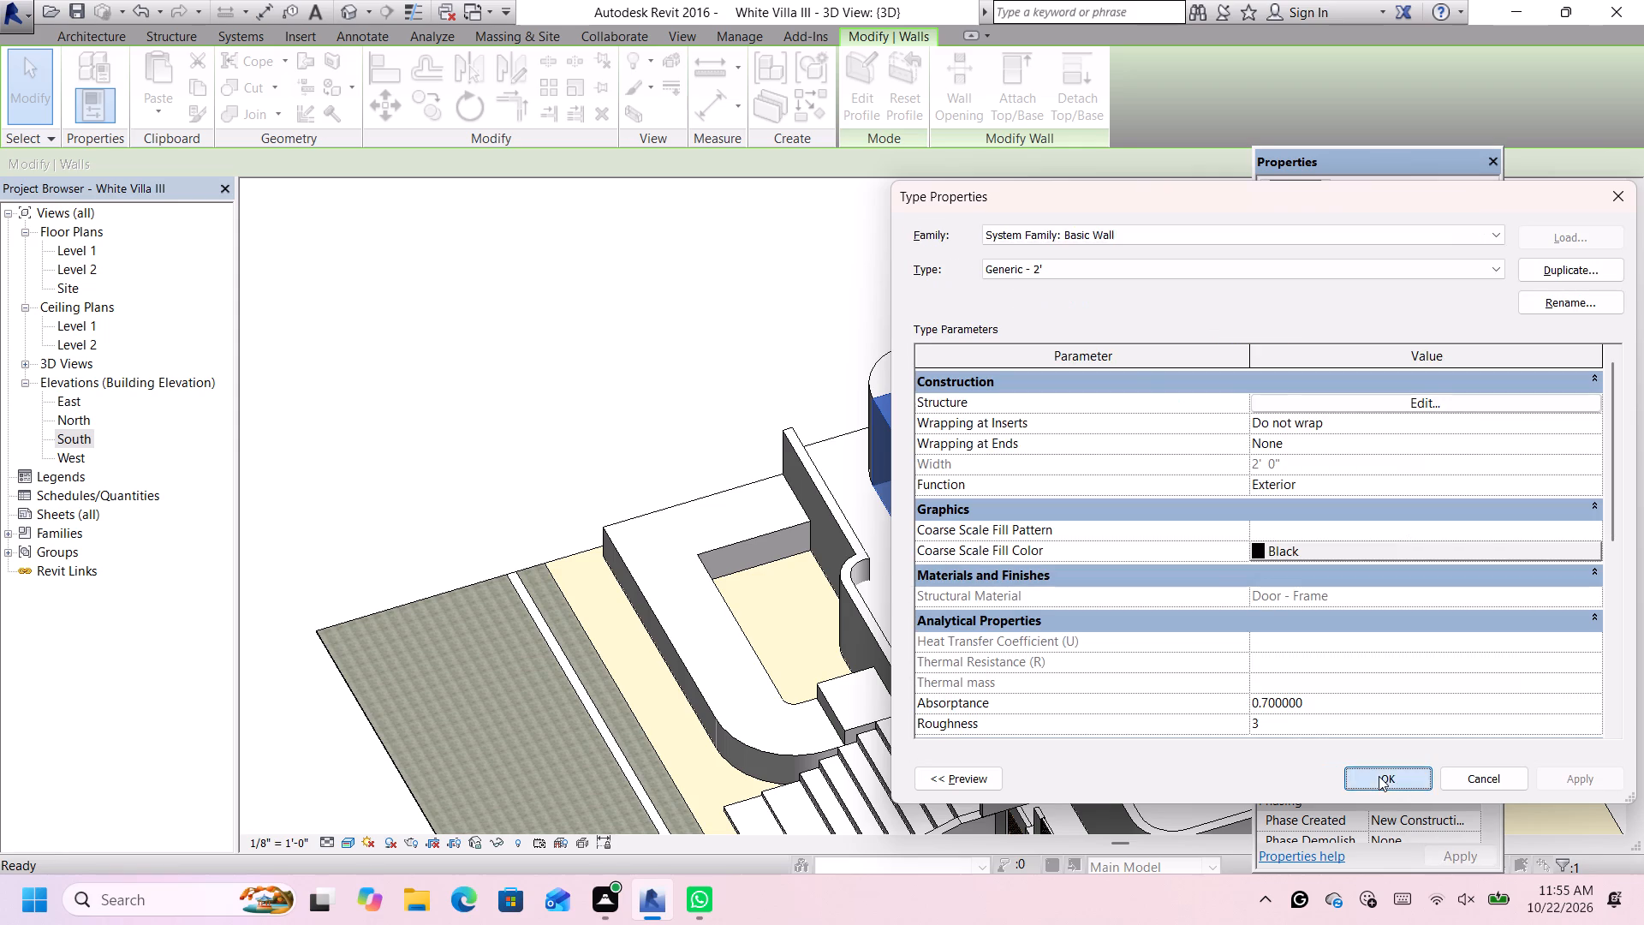
Nudge the 2' end segment inward about 3 inches and back outward about 4 inches to position it against the curved wall.
scroll(865, 404, "up", 5)
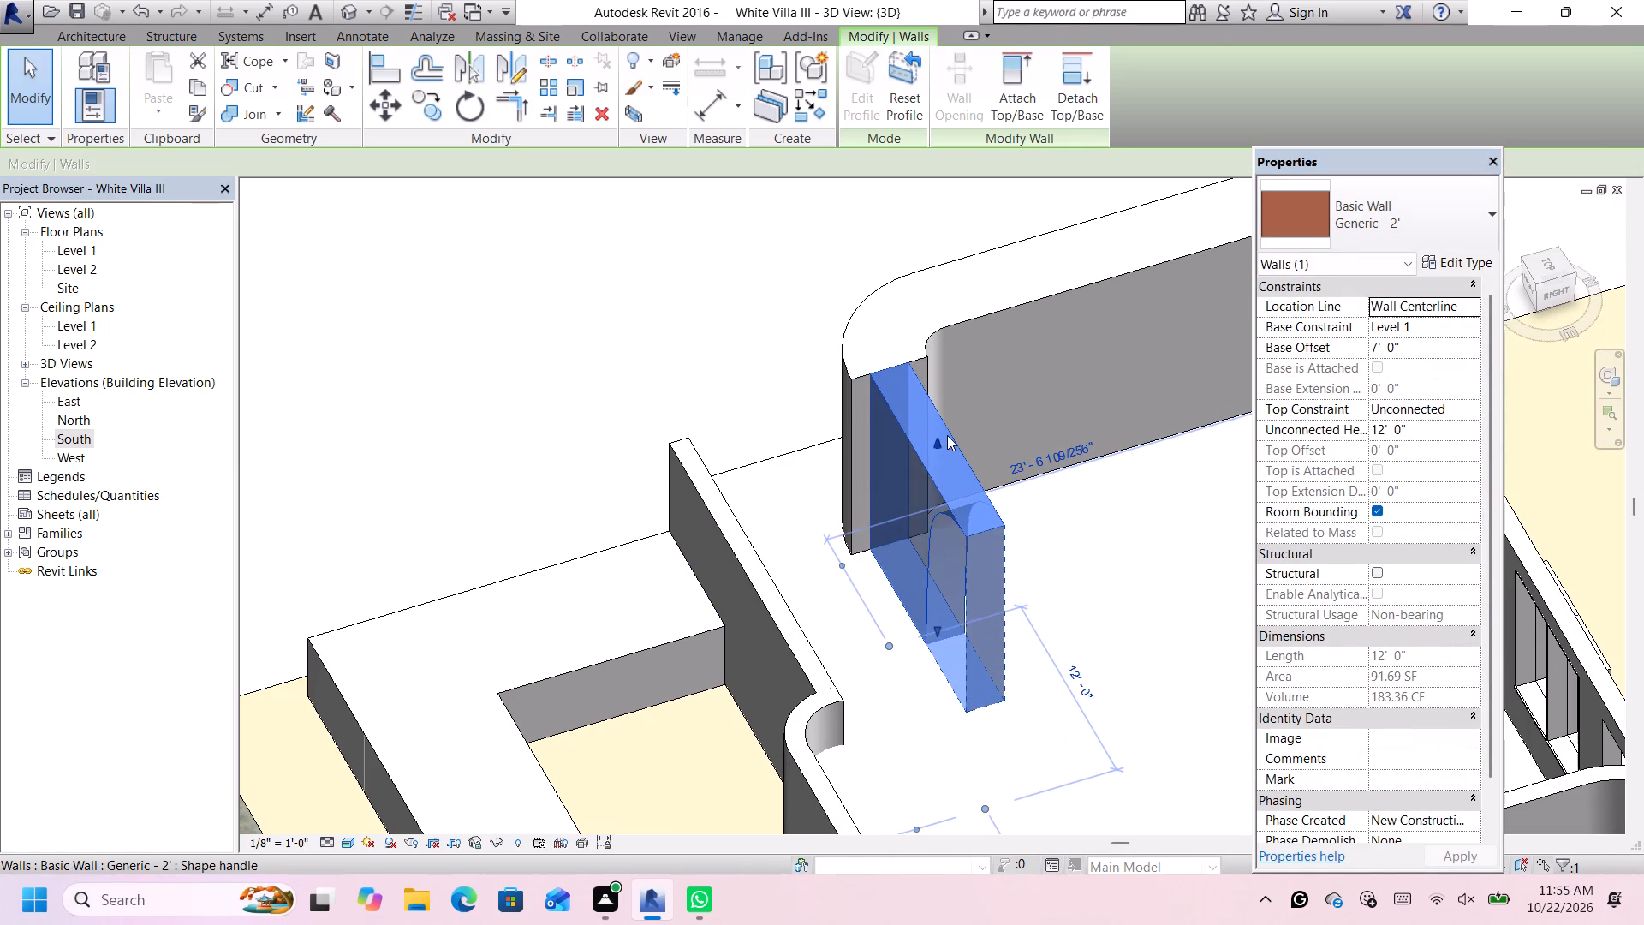
key("Right")
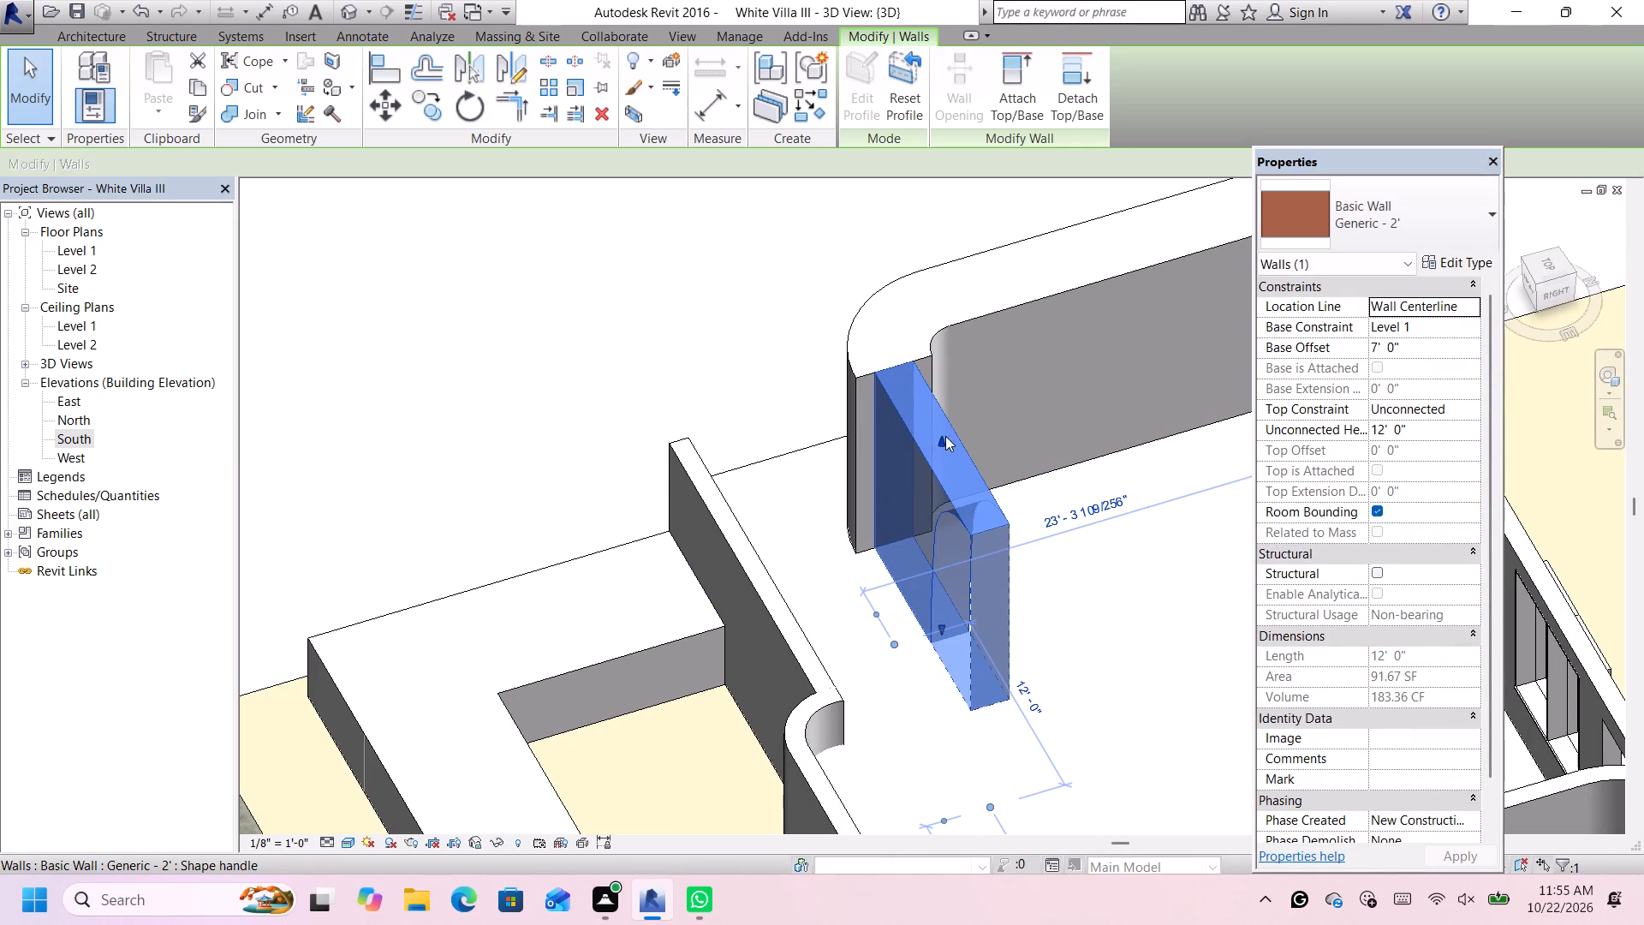
scroll(937, 442, "down", 3)
scroll(976, 389, "up", 4)
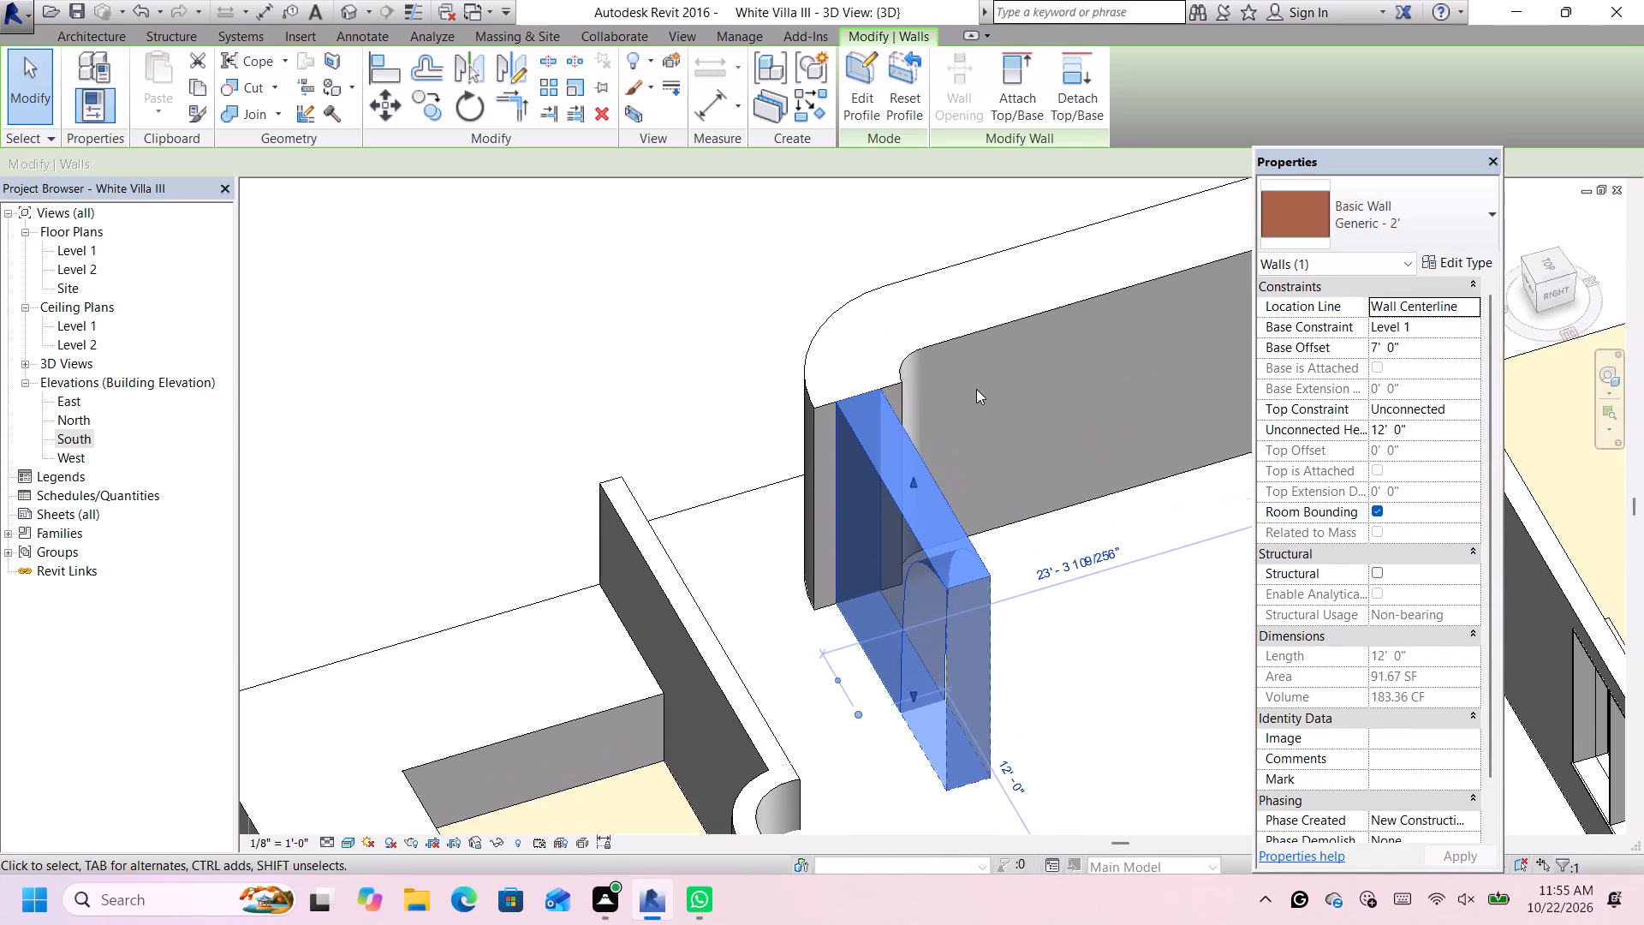
scroll(905, 438, "up", 3)
scroll(901, 447, "down", 5)
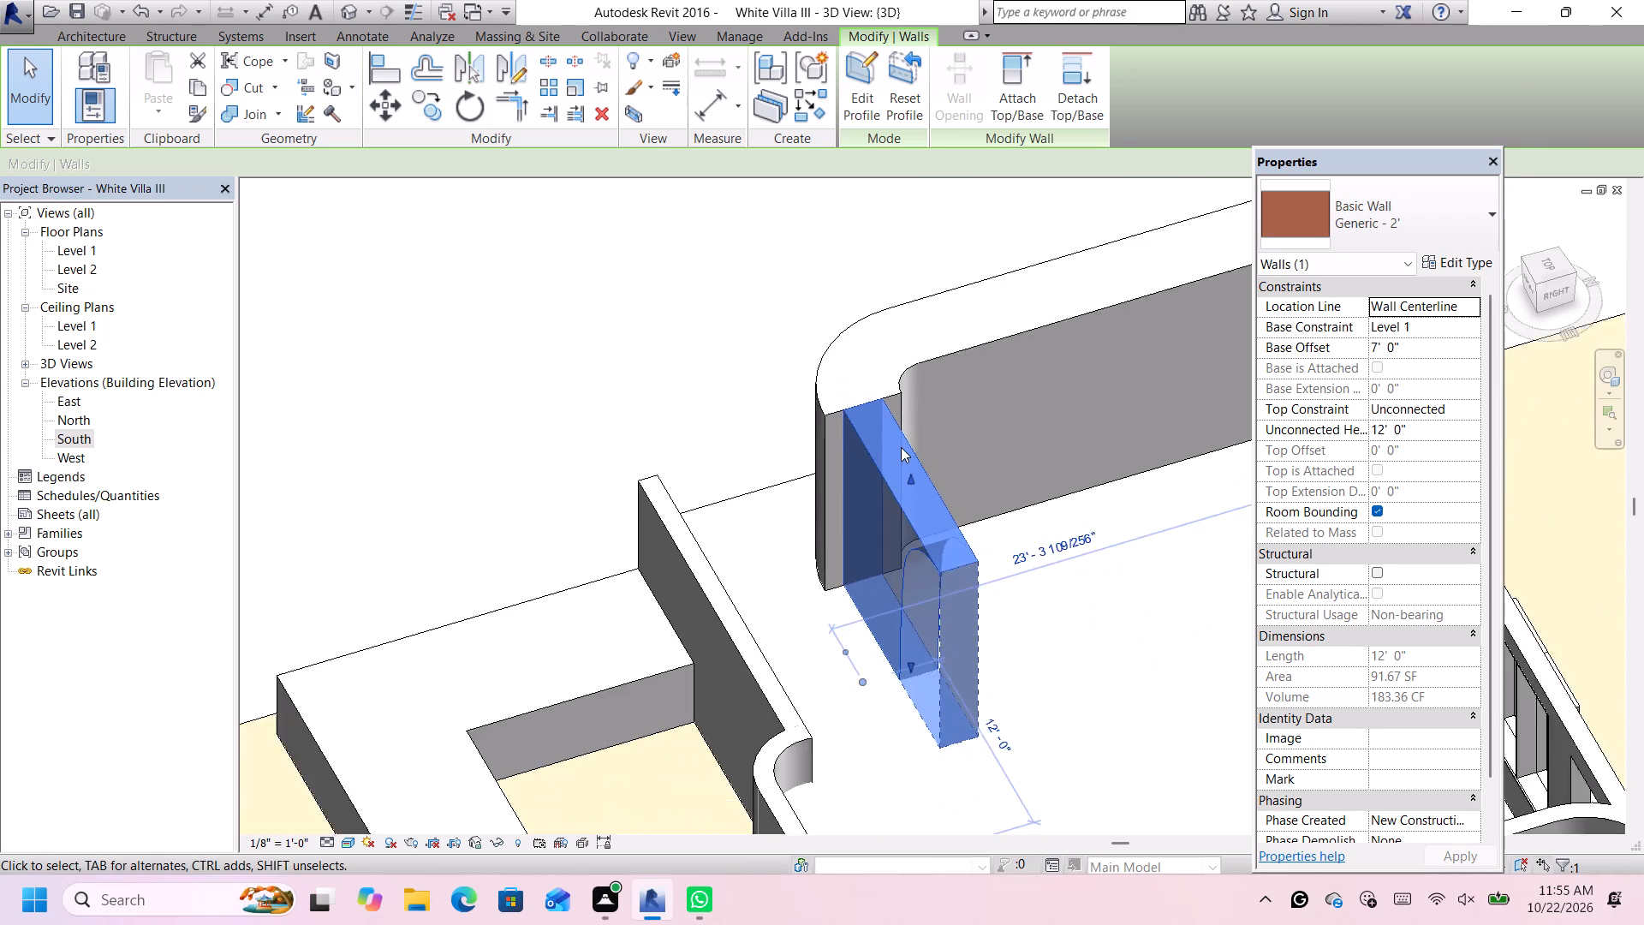
scroll(896, 445, "down", 2)
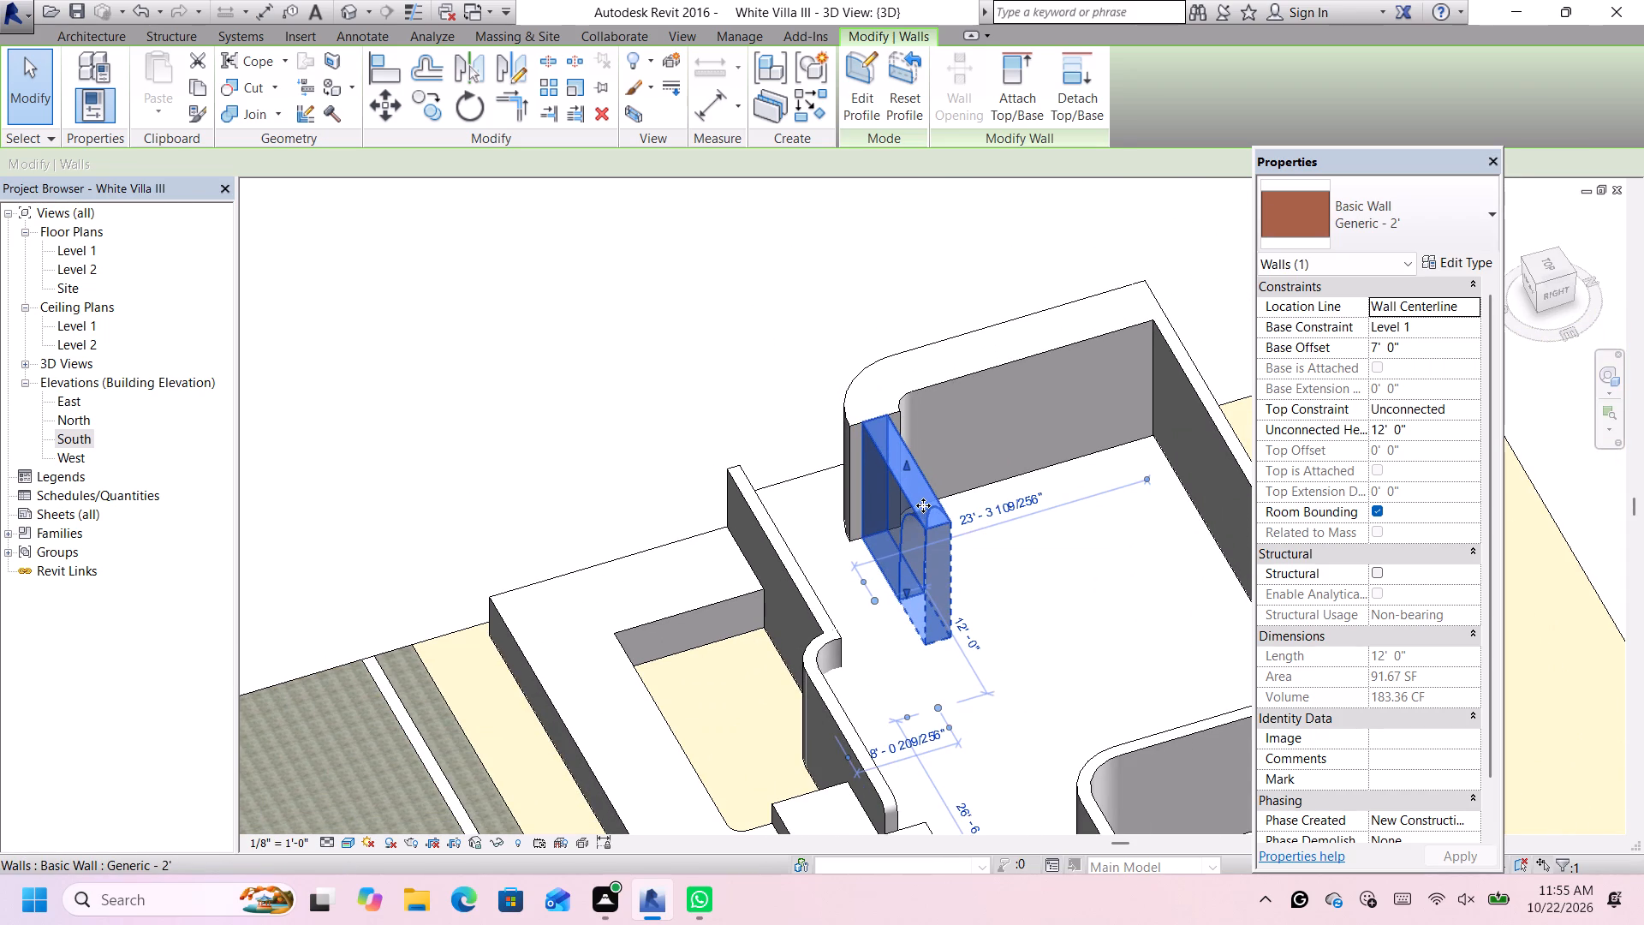
key("Down")
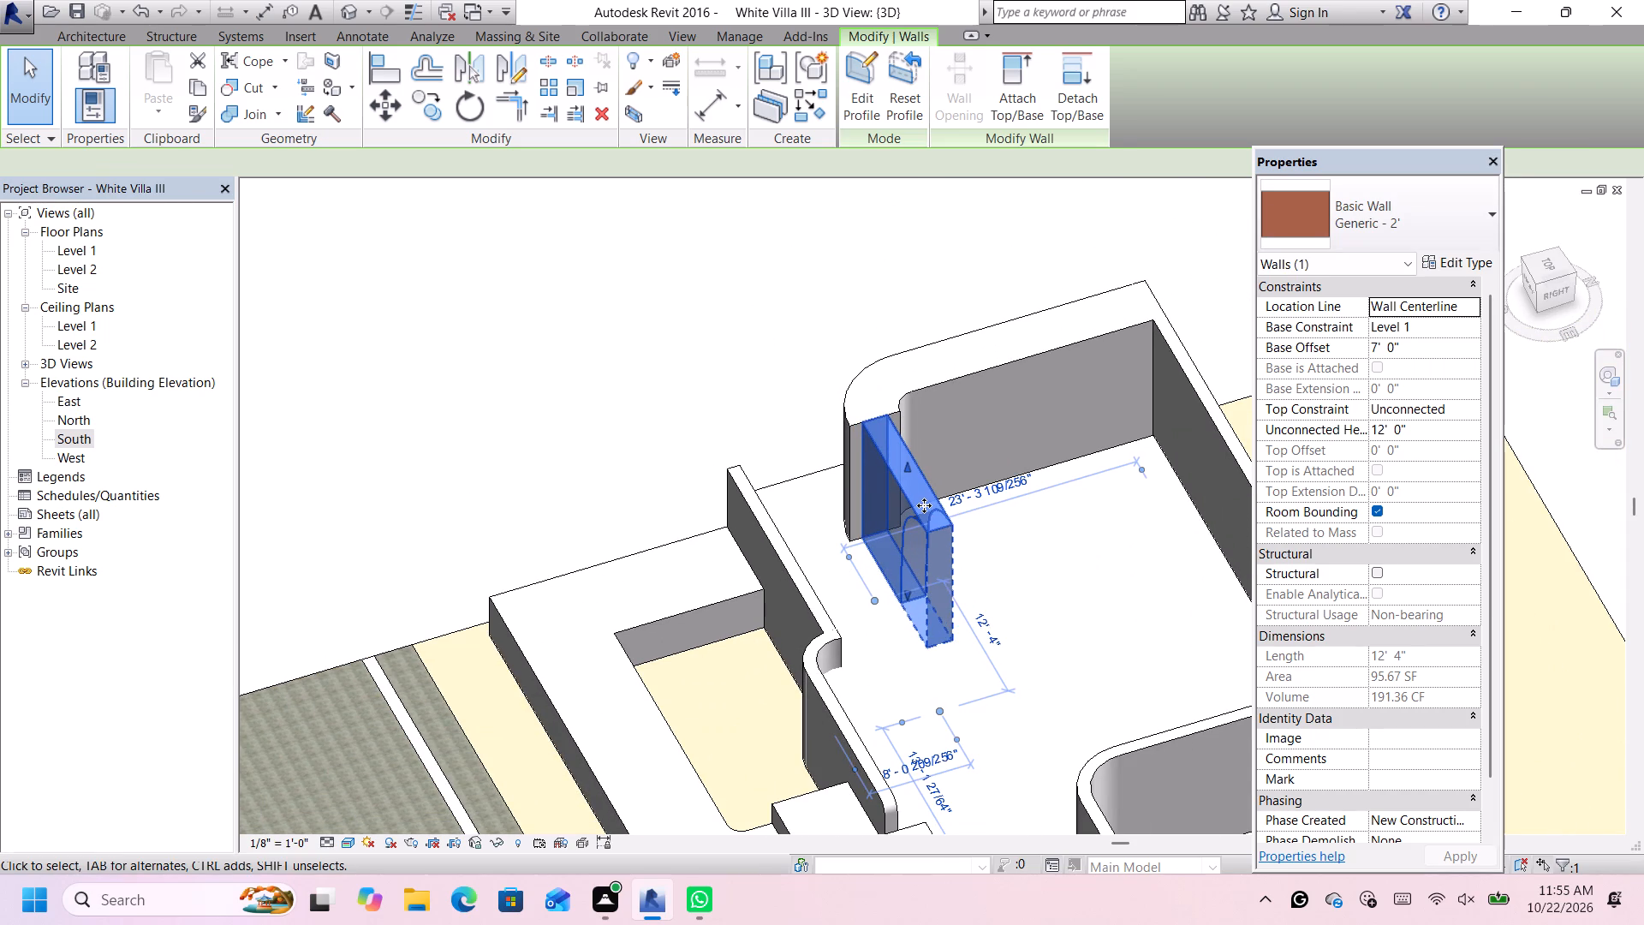
key("Up")
scroll(882, 510, "up", 1)
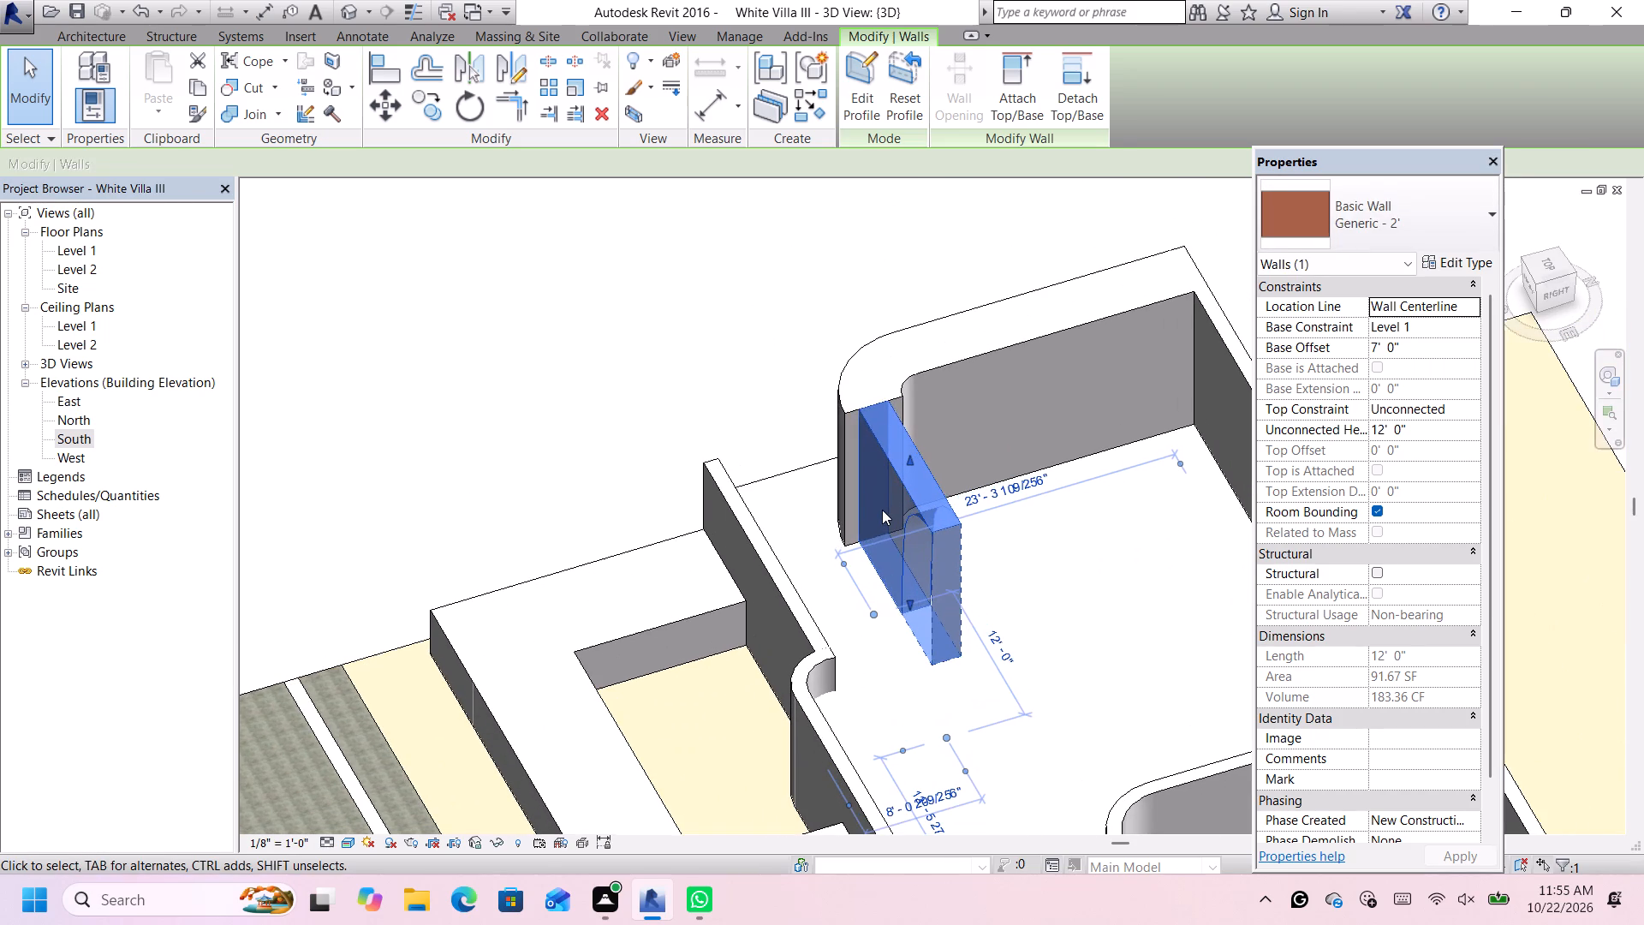
key("Left")
scroll(858, 511, "down", 2)
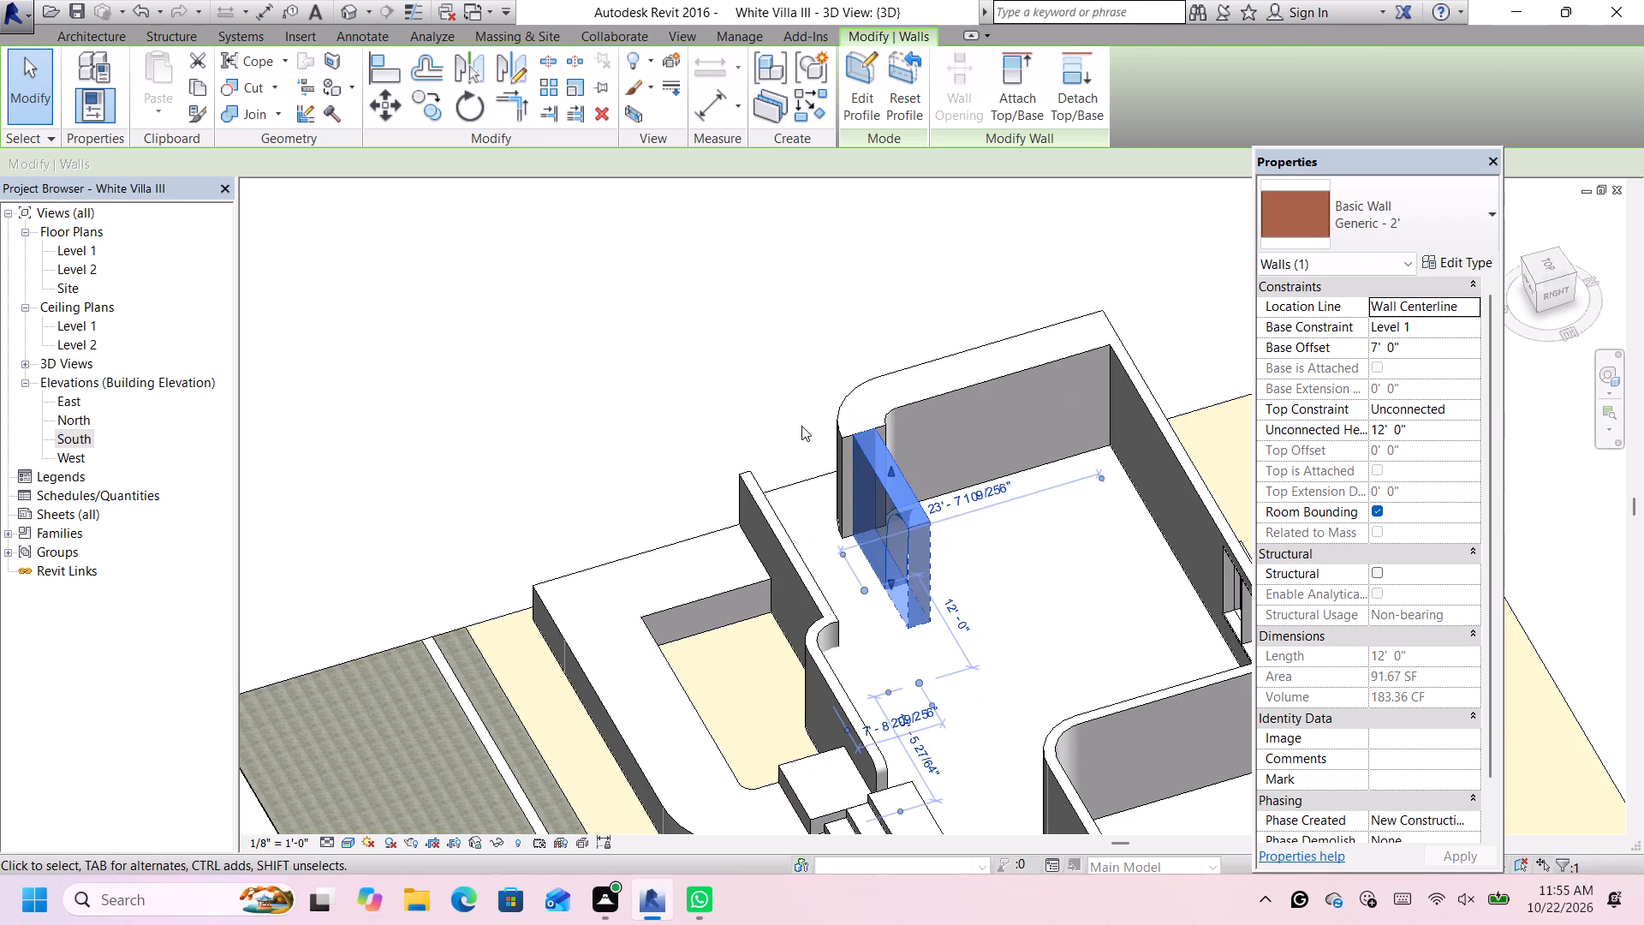
left_click(811, 413)
Reselect the 2' end segment to examine its junction with the curved wall, and dismiss the pop-up notification.
scroll(905, 486, "up", 3)
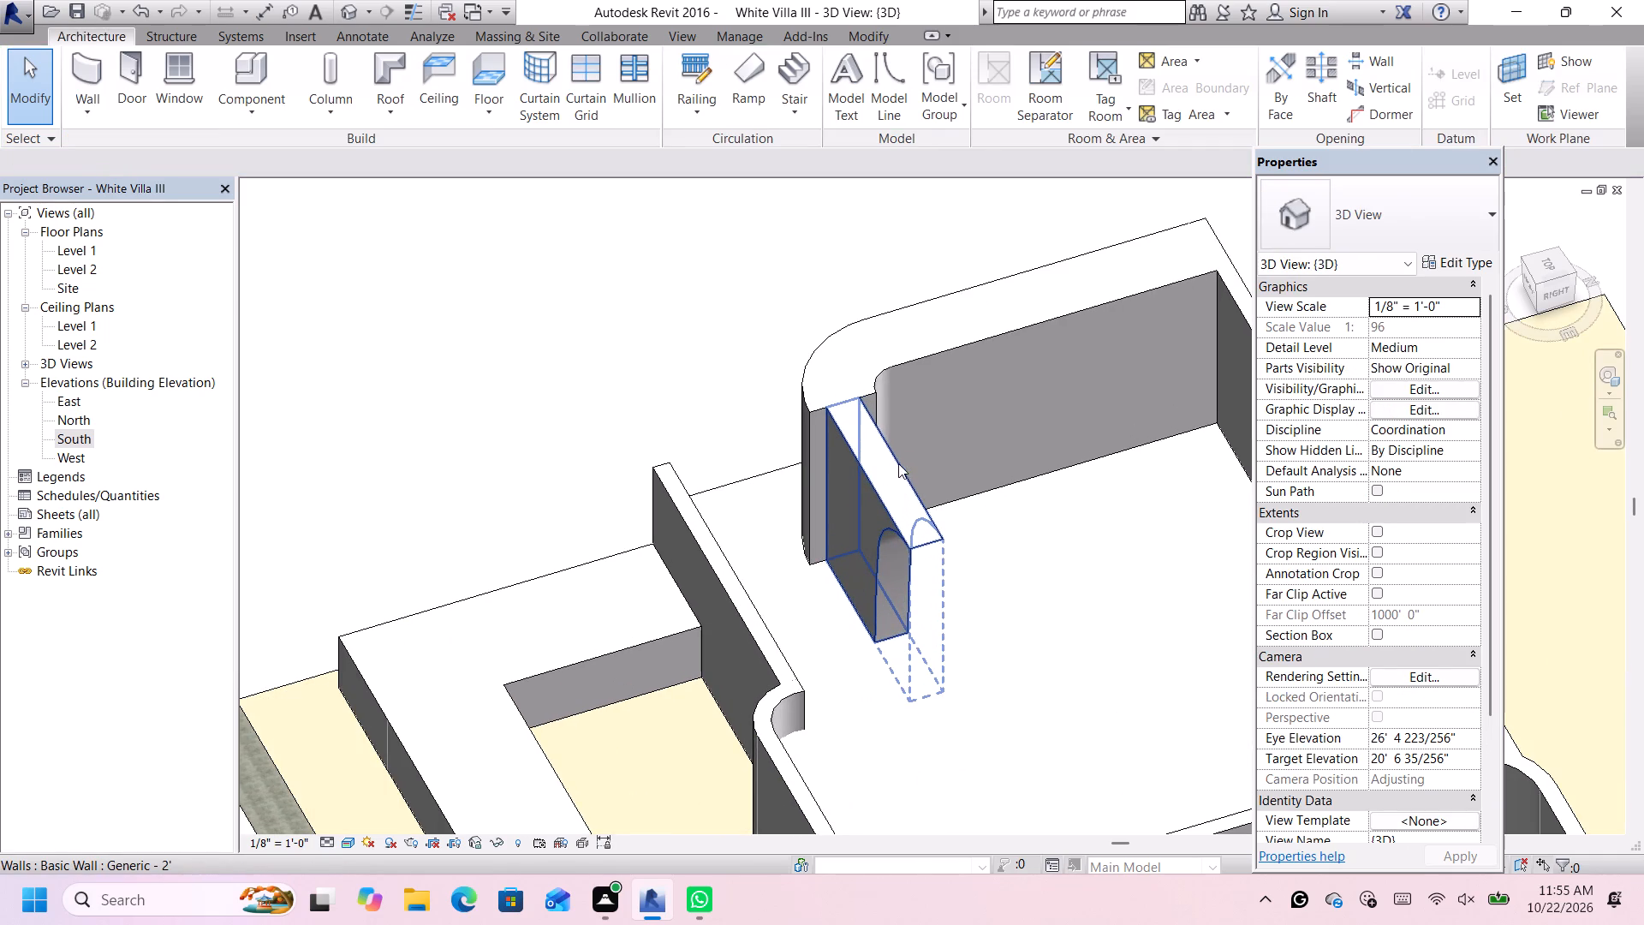
left_click(877, 431)
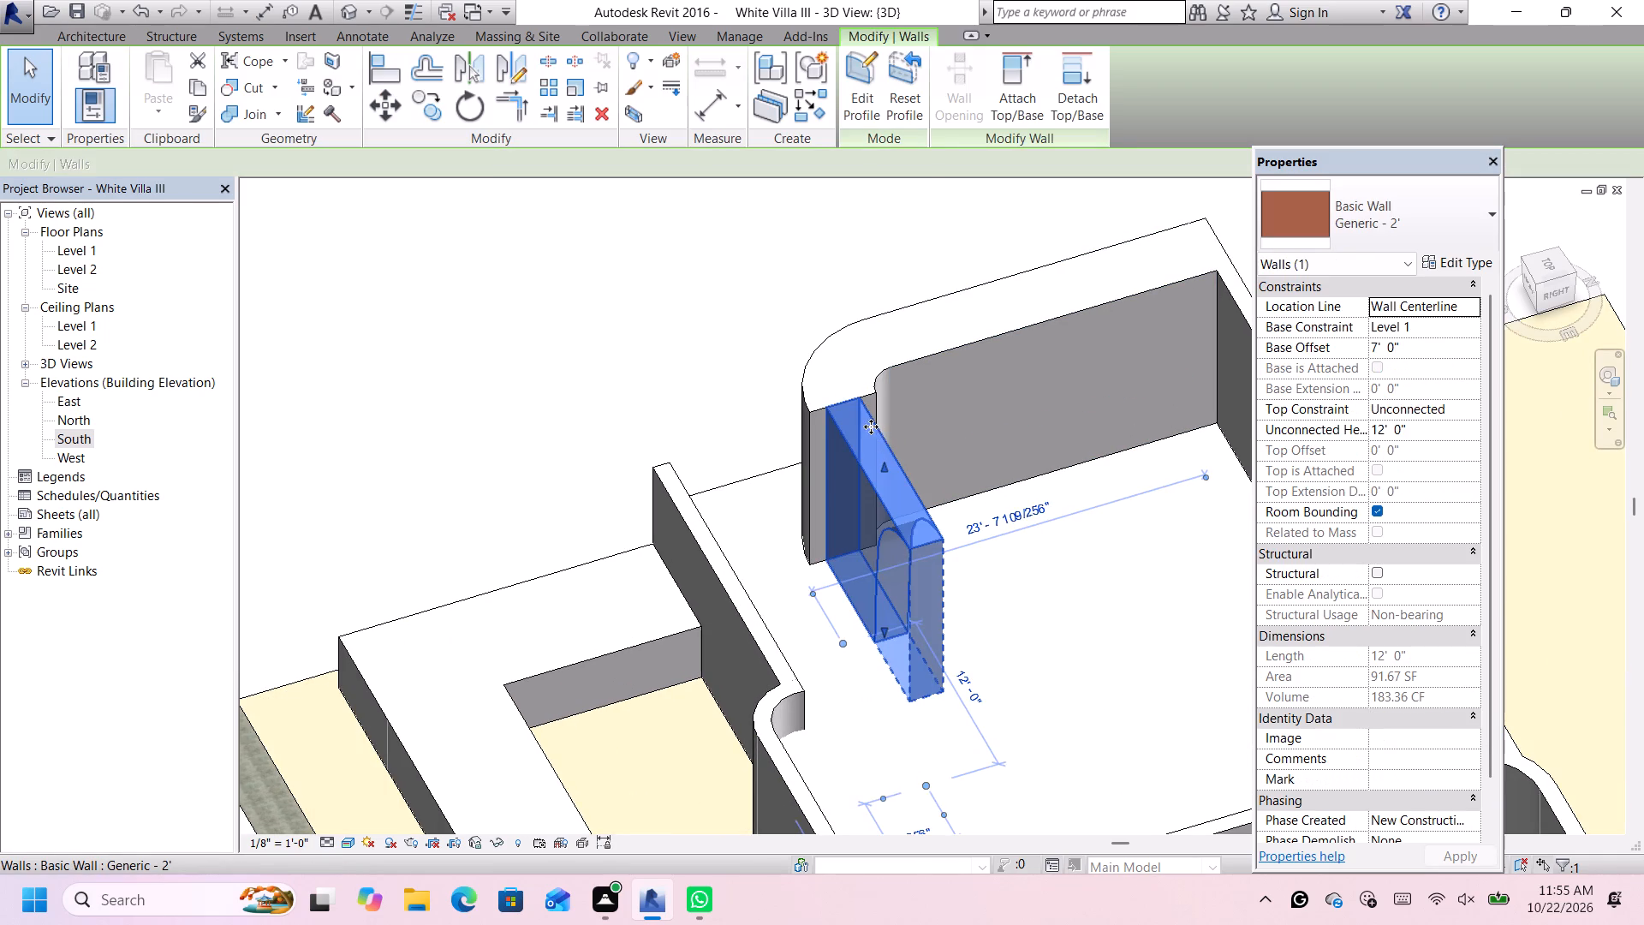
scroll(874, 434, "up", 1)
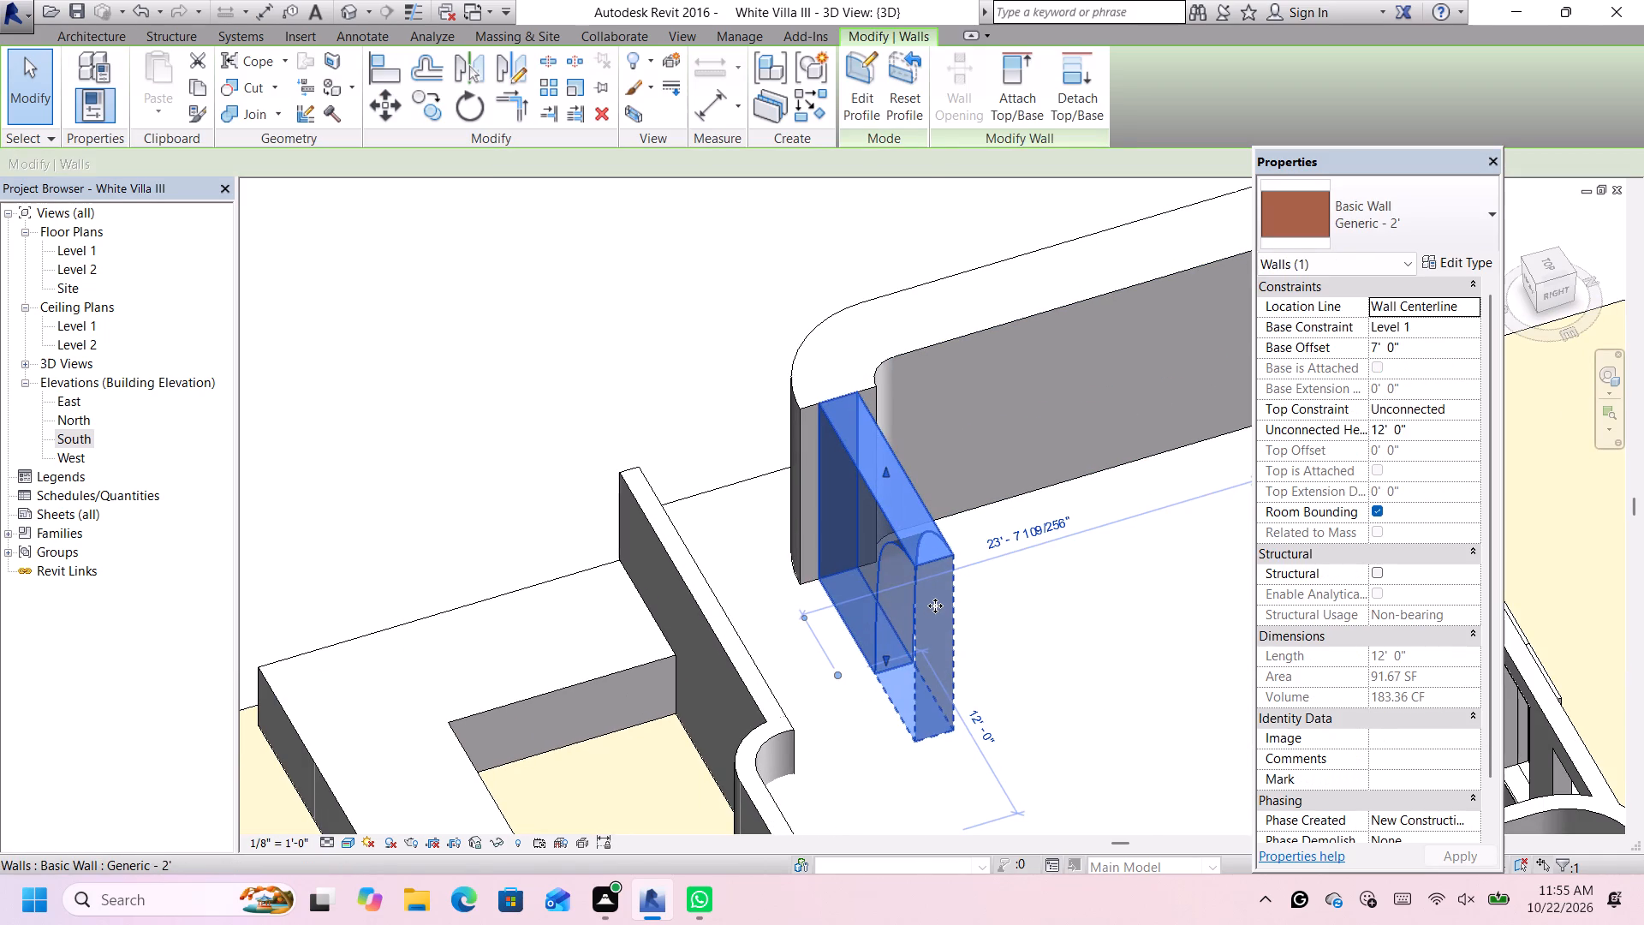
scroll(935, 606, "down", 11)
scroll(972, 665, "up", 3)
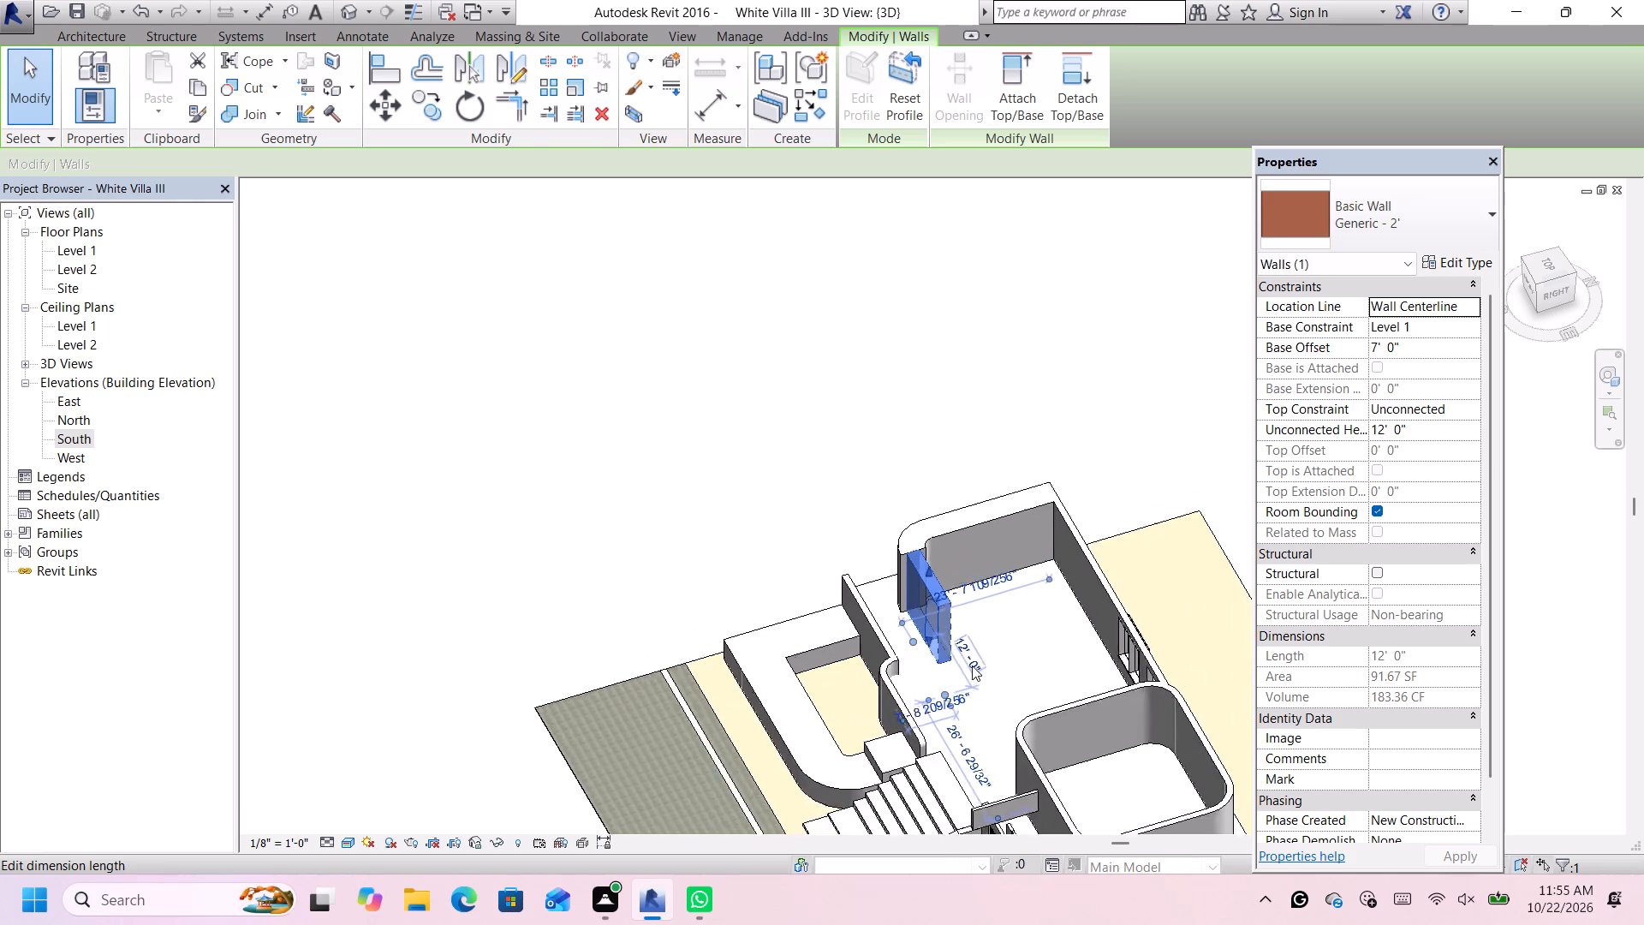
scroll(972, 665, "up", 5)
scroll(955, 558, "up", 4)
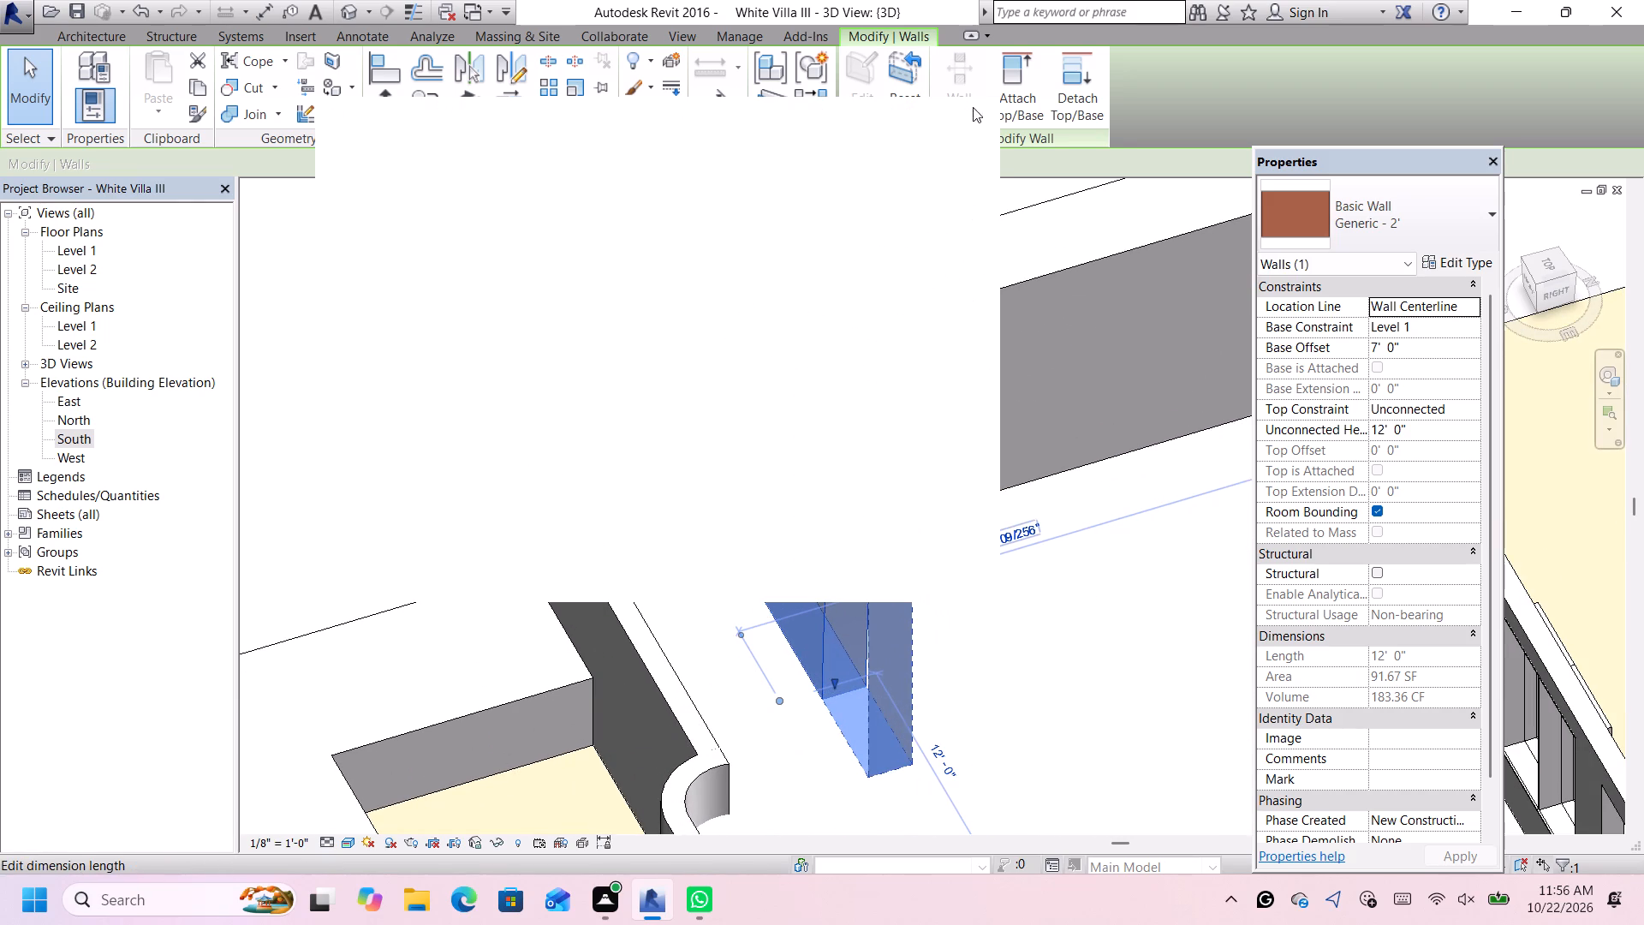
left_click(956, 131)
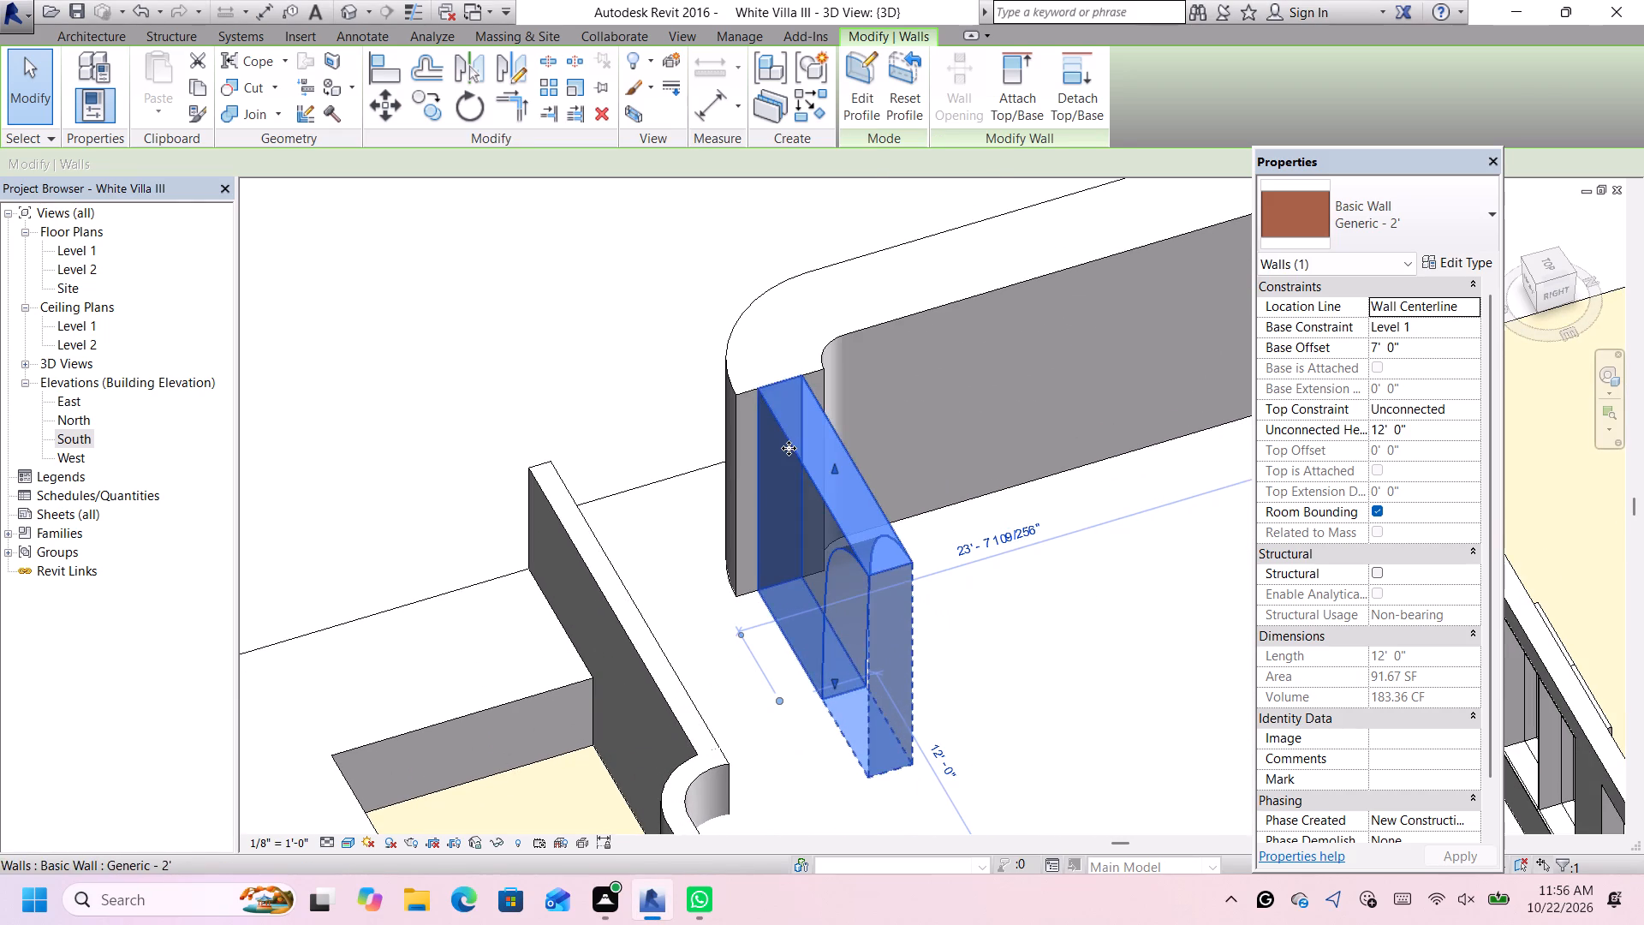
Split the 2' end segment just beside its junction with the curved wall using Split Element, keeping the inner segment.
scroll(797, 423, "up", 8)
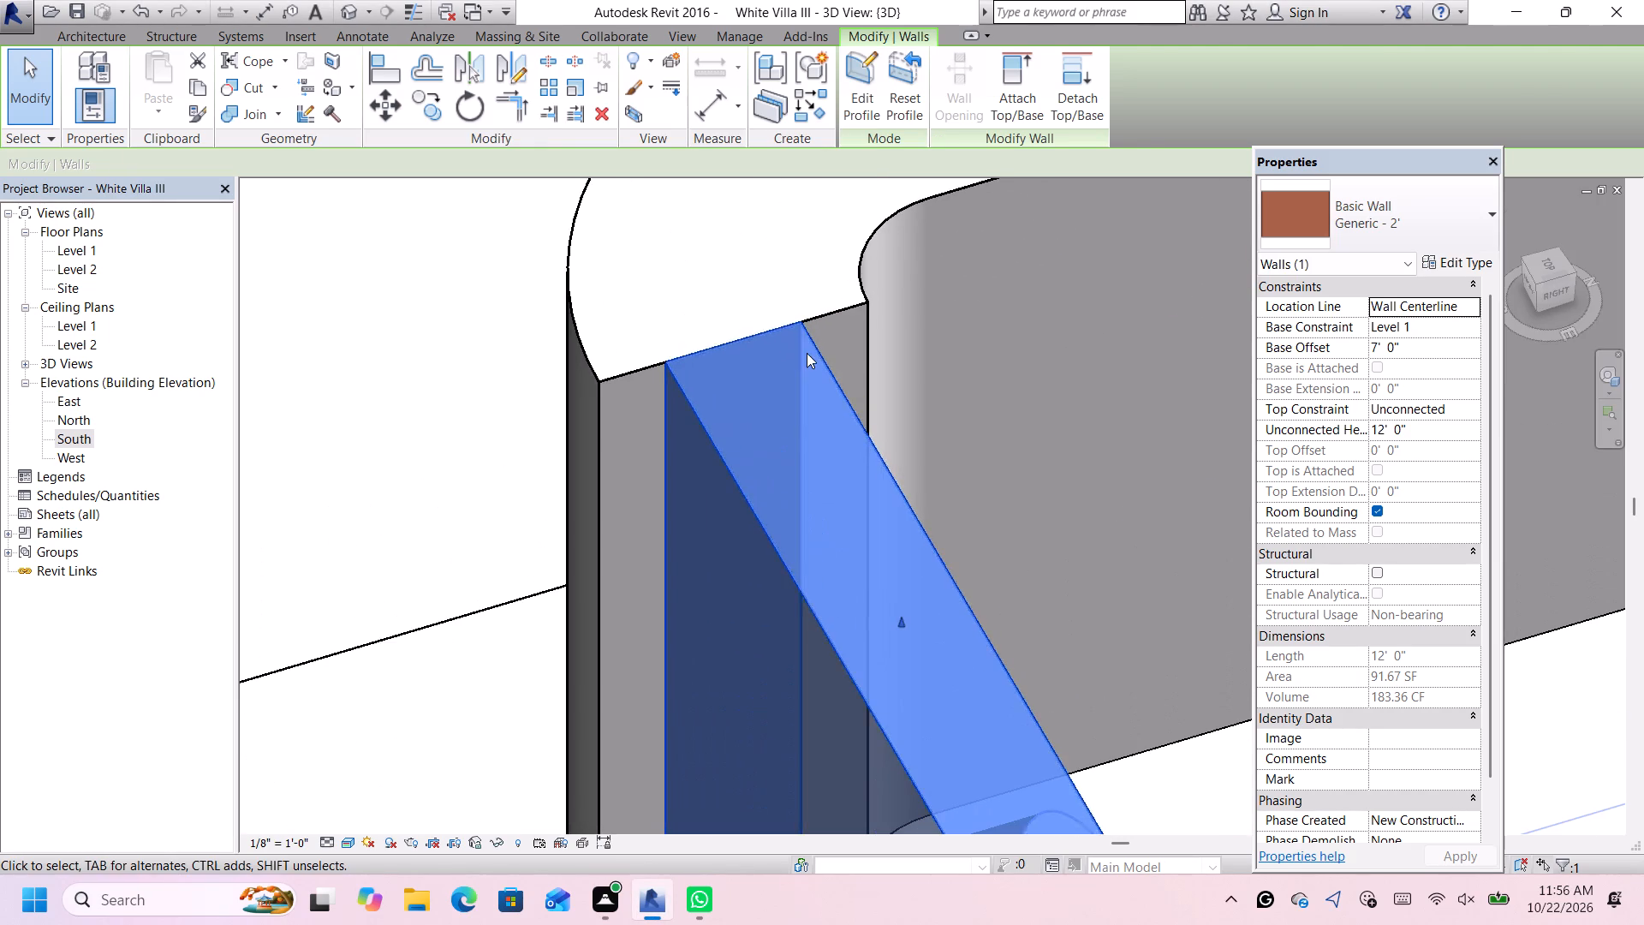
left_click(807, 354)
left_click(813, 354)
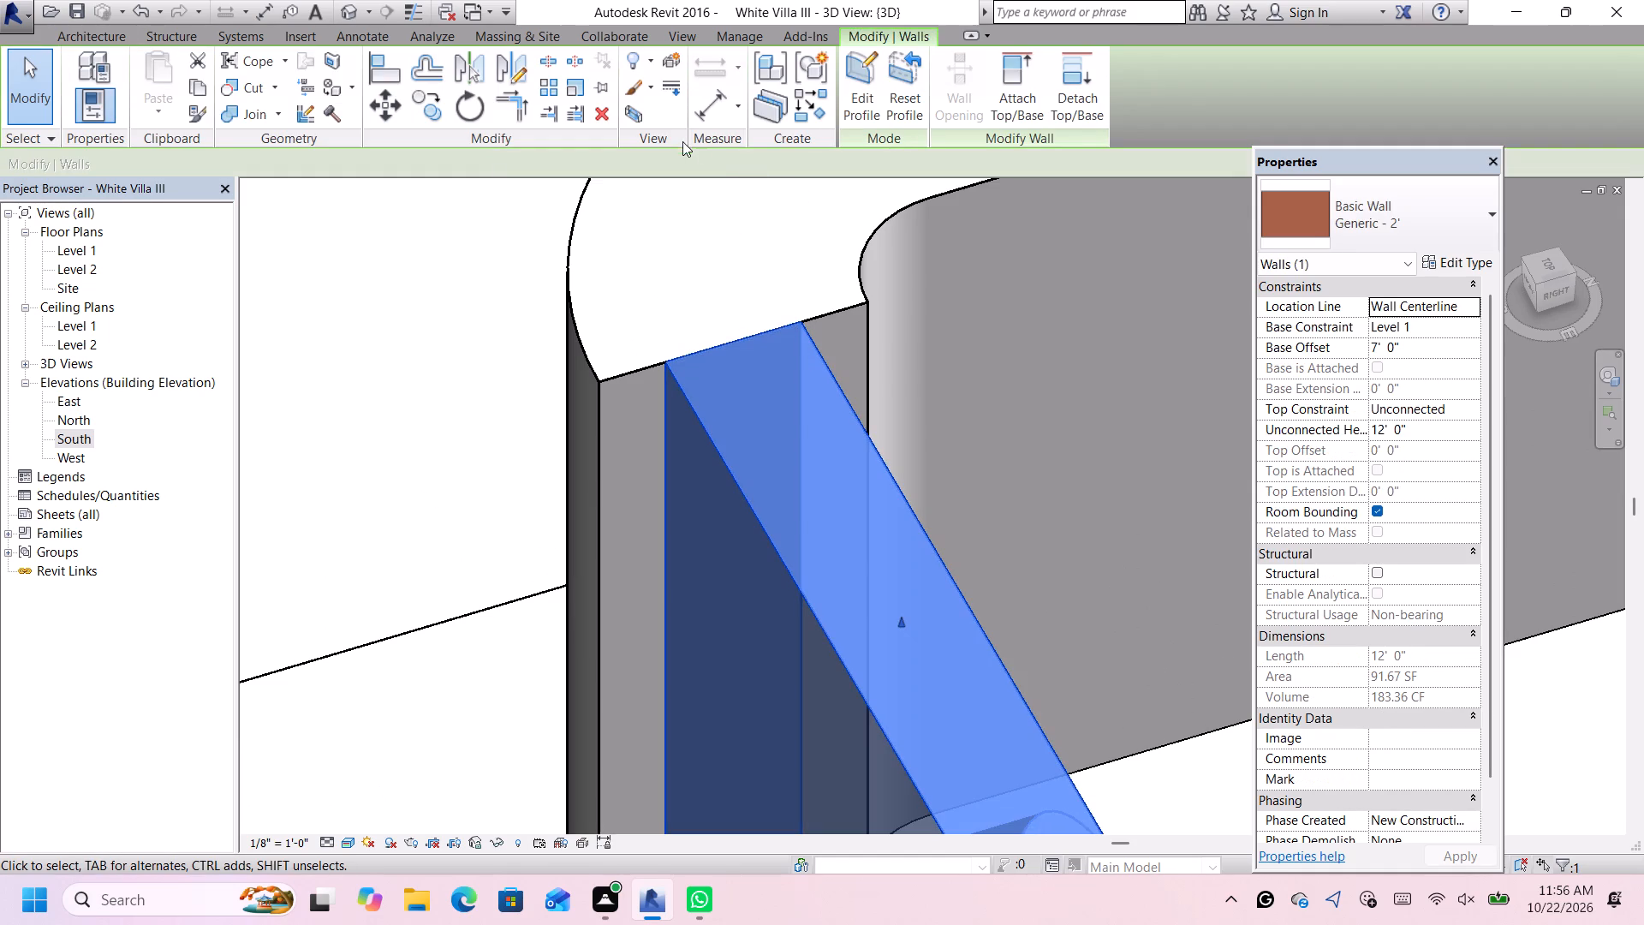
left_click(552, 63)
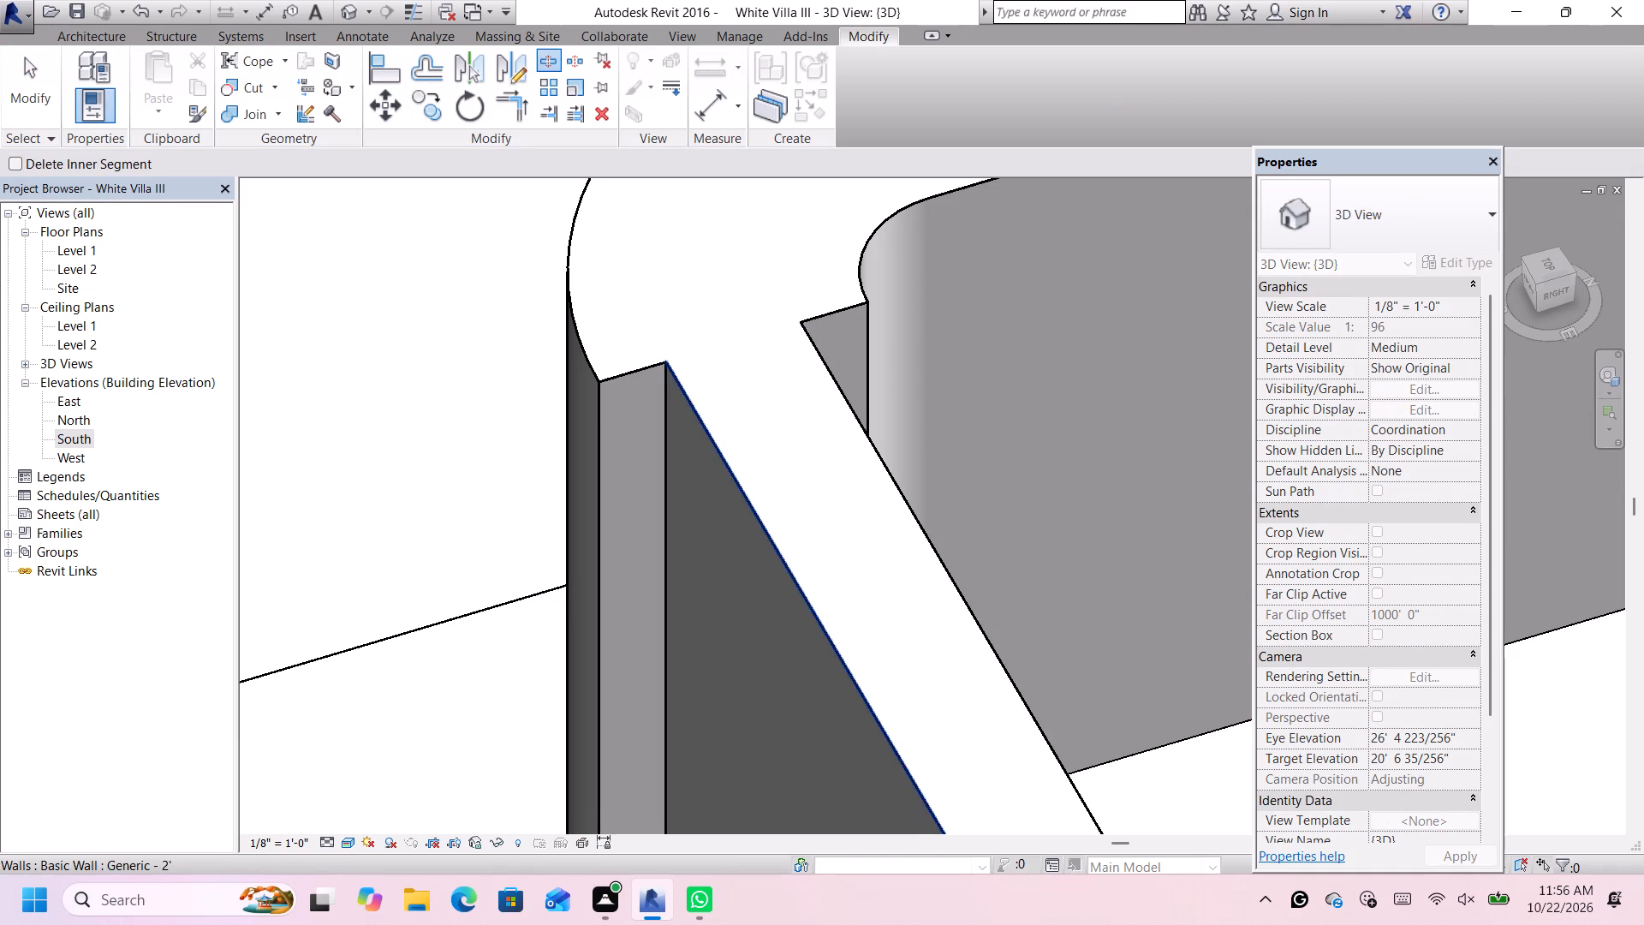
scroll(822, 316, "up", 3)
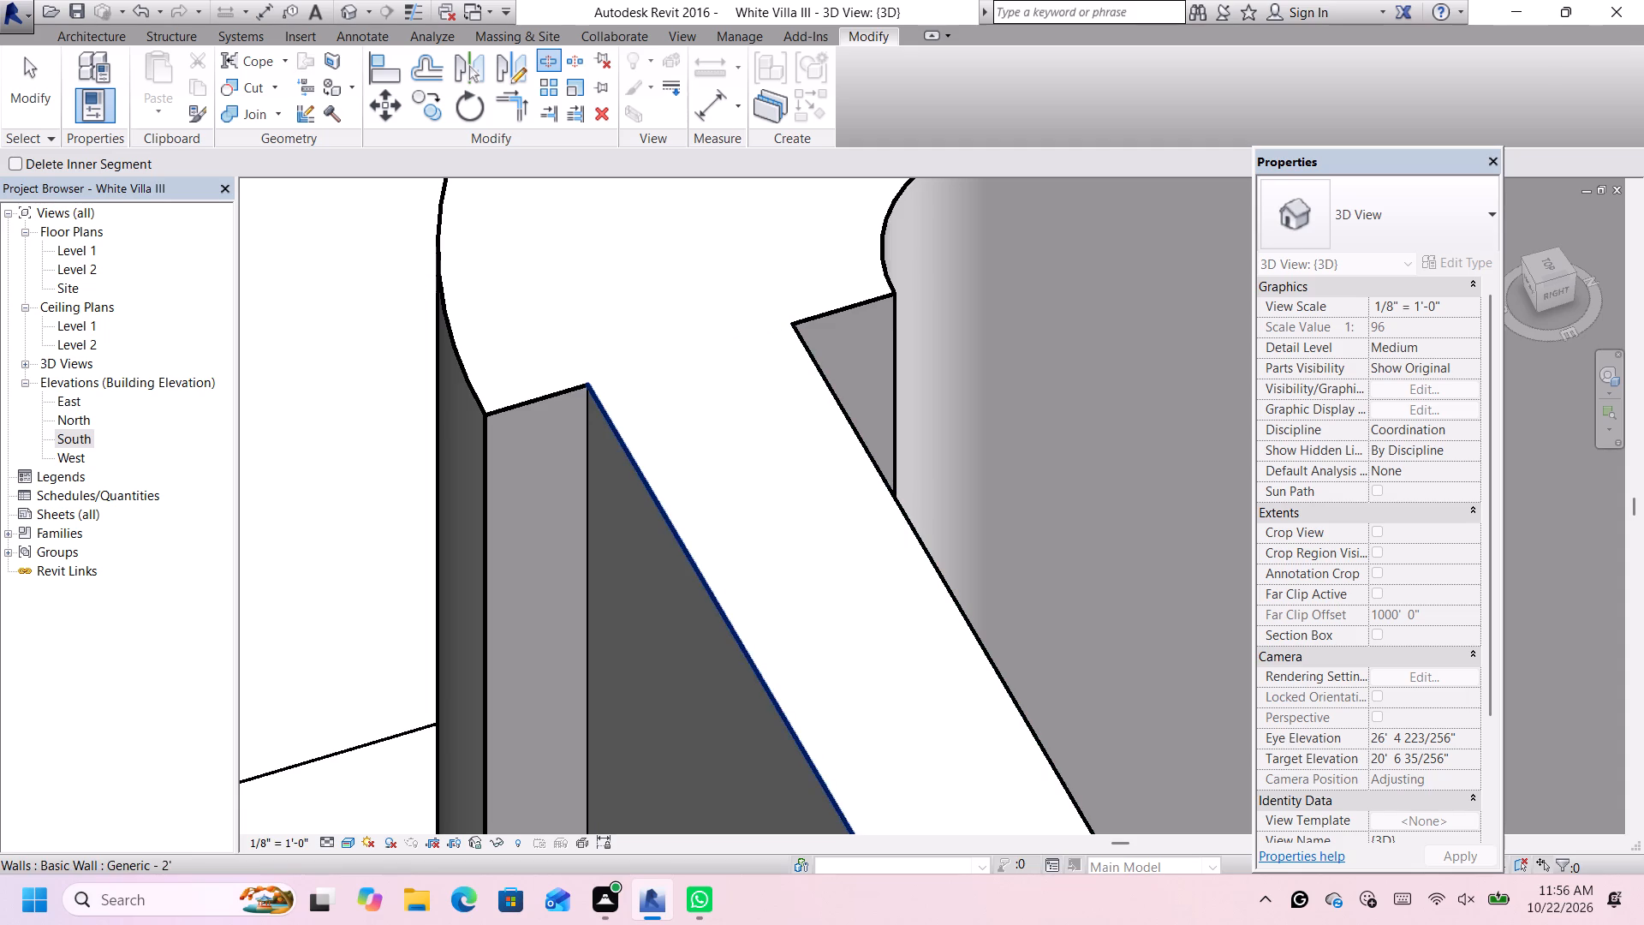
left_click(599, 409)
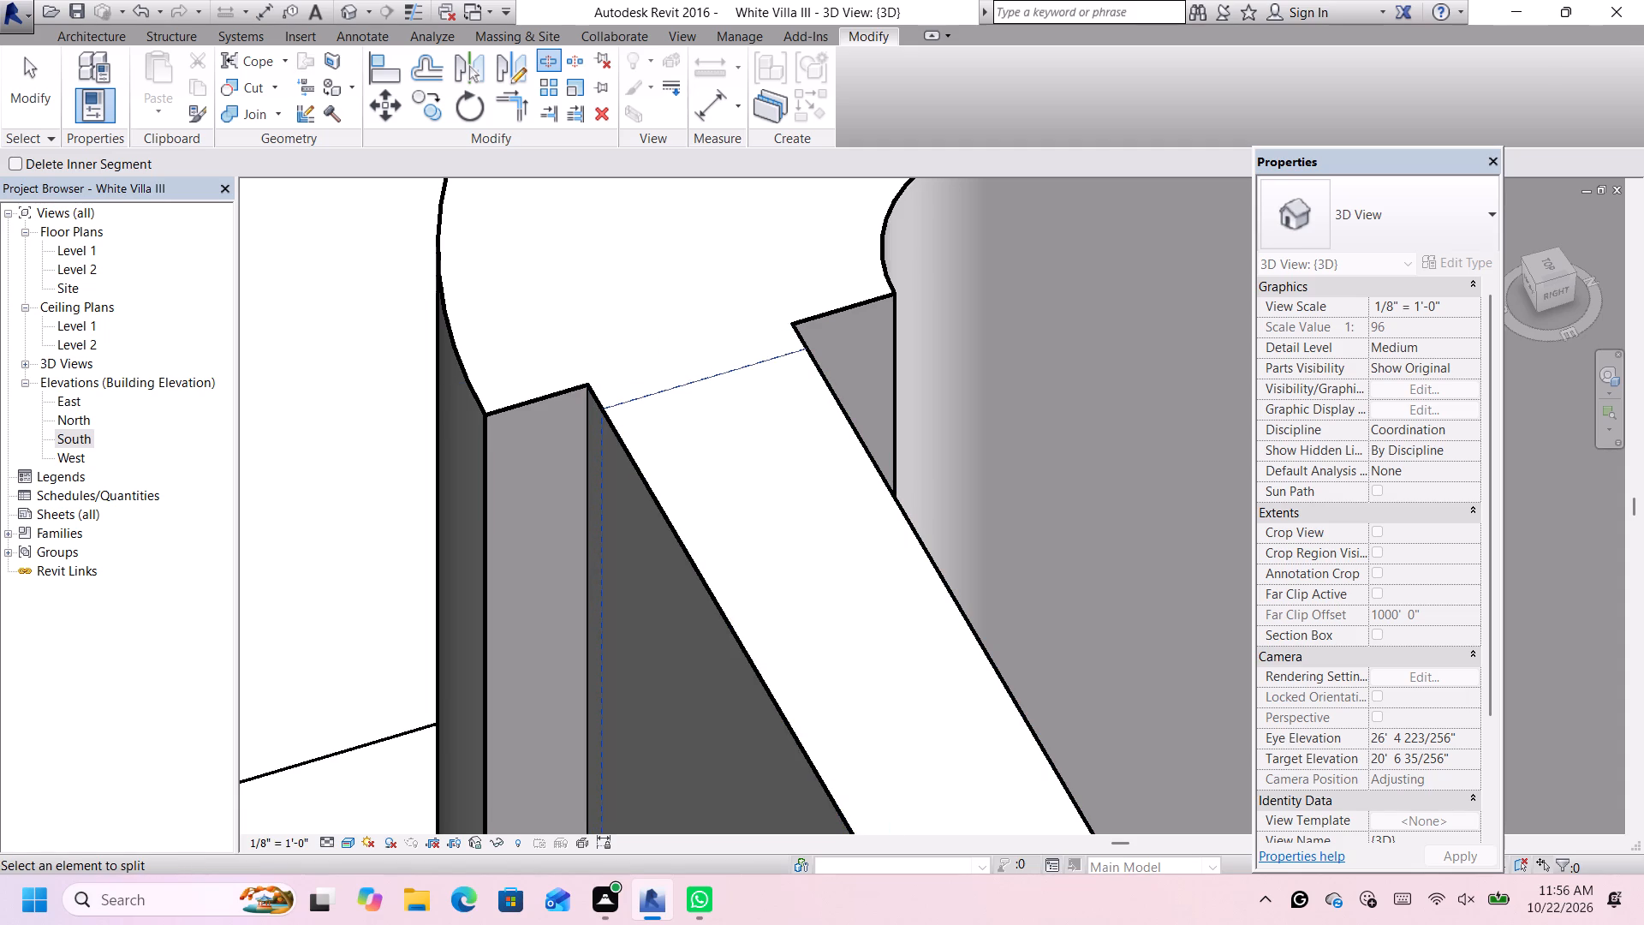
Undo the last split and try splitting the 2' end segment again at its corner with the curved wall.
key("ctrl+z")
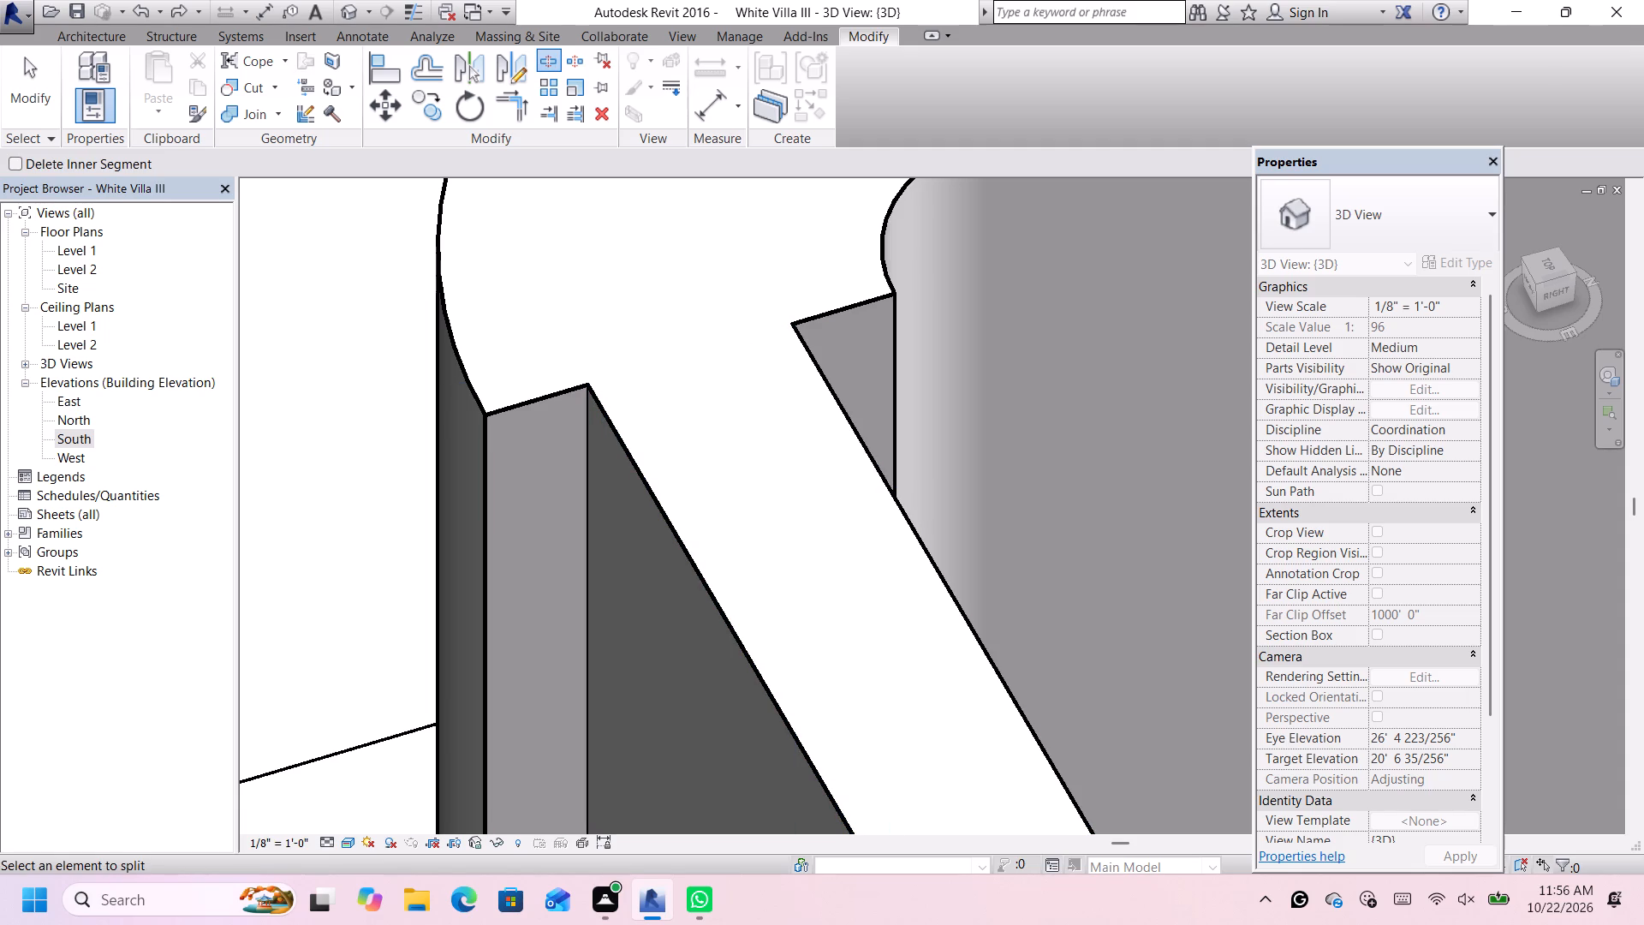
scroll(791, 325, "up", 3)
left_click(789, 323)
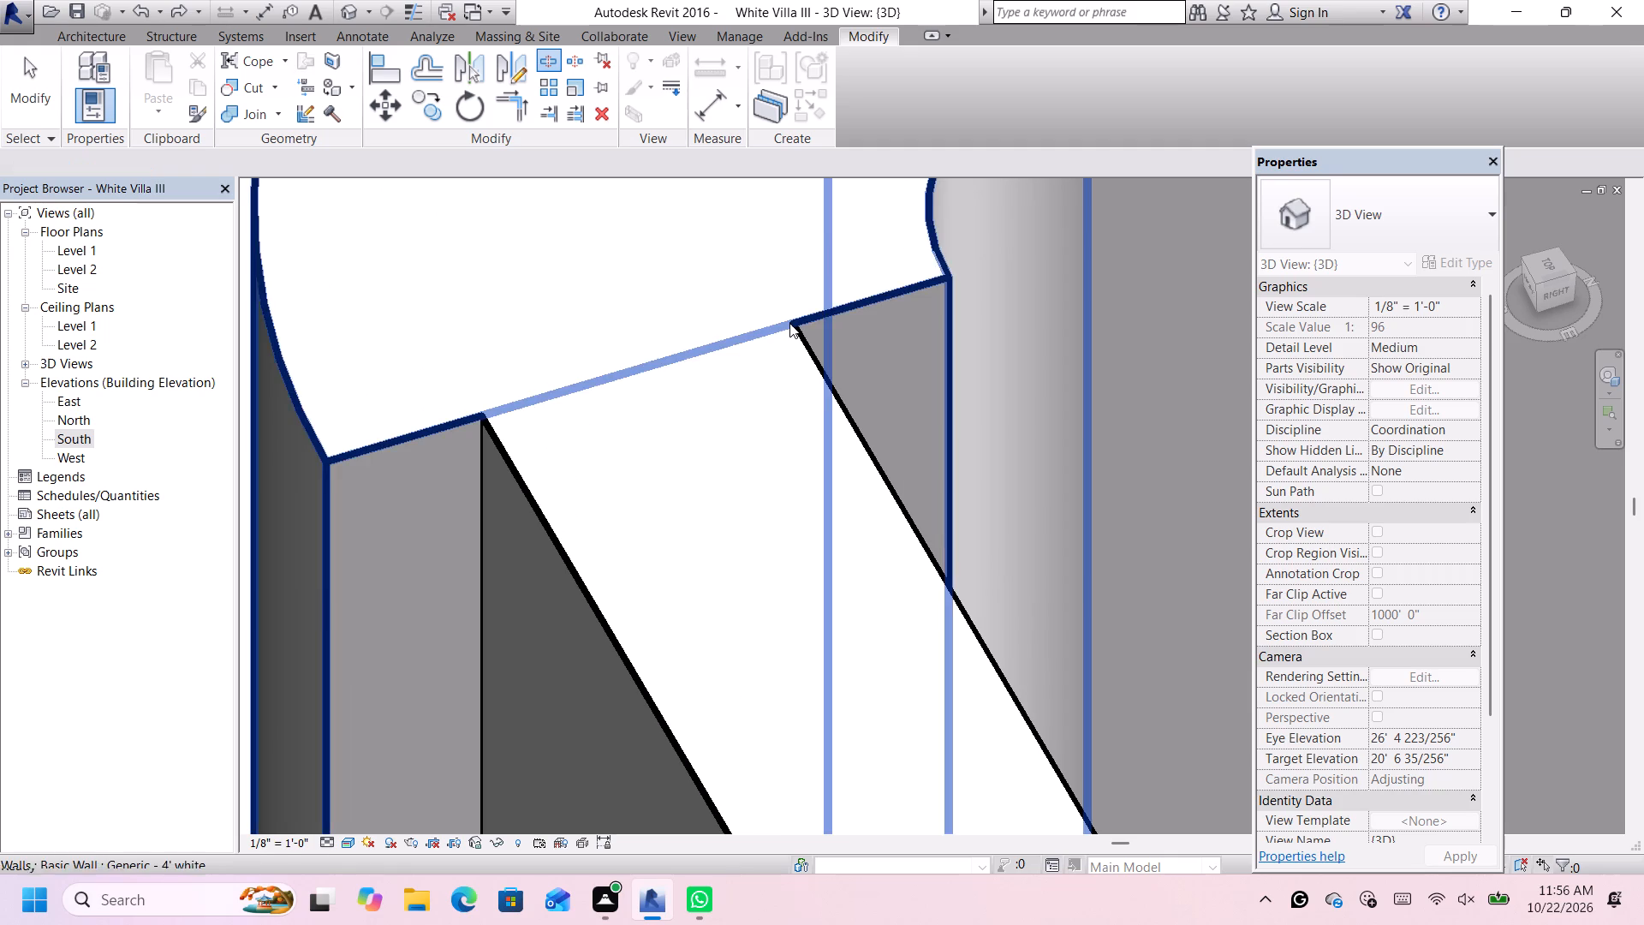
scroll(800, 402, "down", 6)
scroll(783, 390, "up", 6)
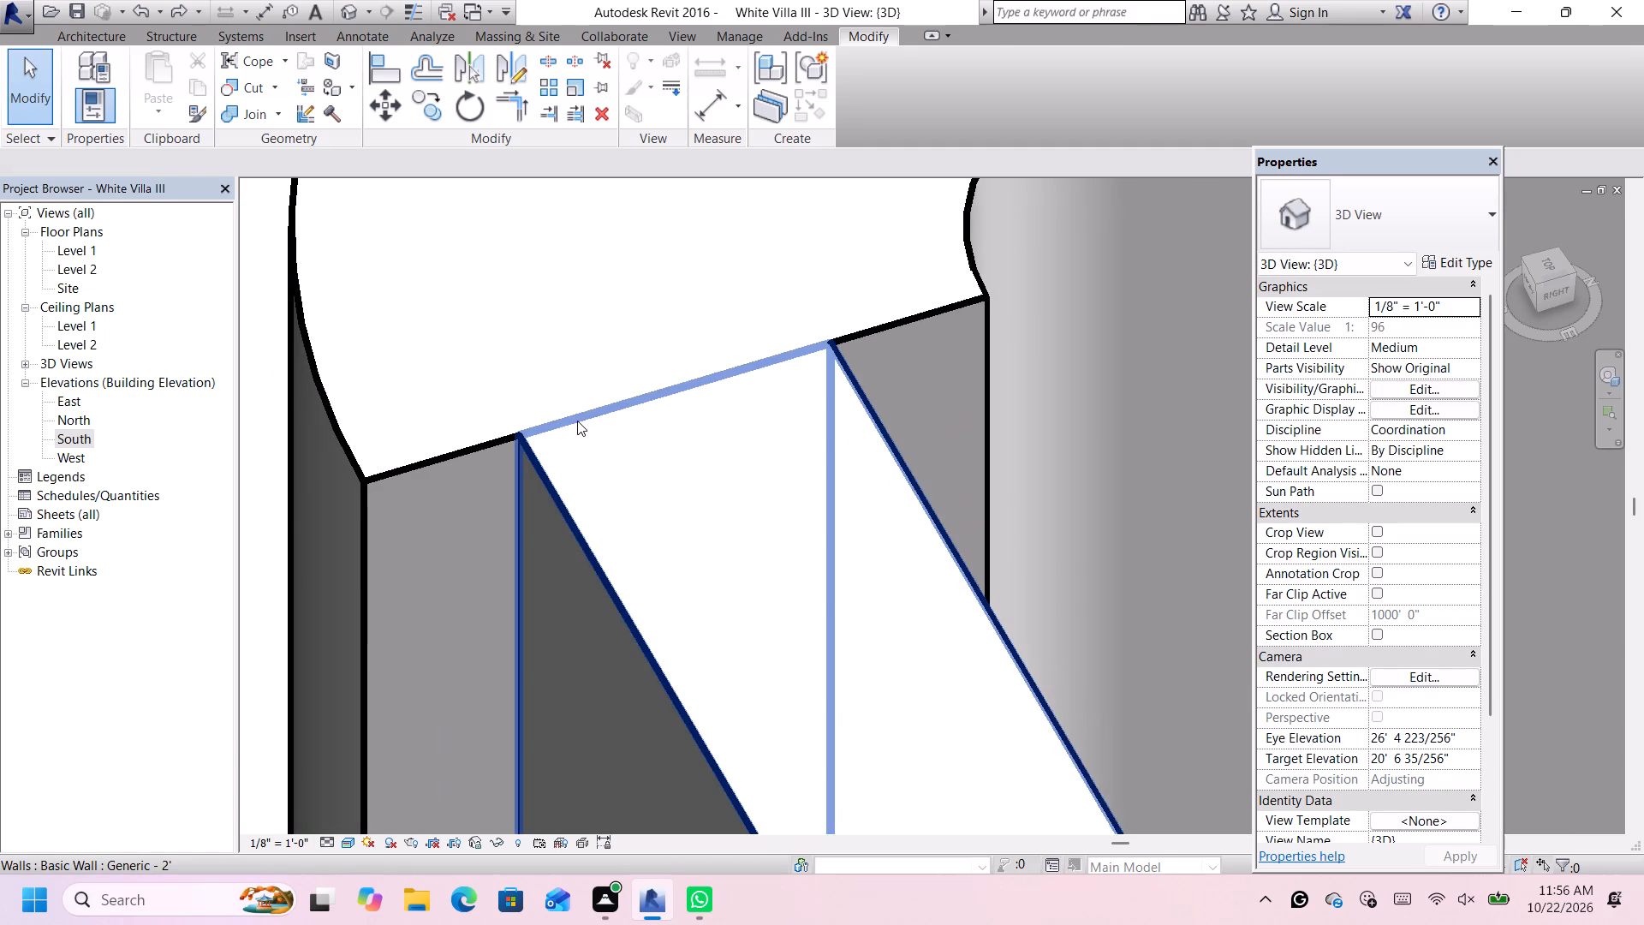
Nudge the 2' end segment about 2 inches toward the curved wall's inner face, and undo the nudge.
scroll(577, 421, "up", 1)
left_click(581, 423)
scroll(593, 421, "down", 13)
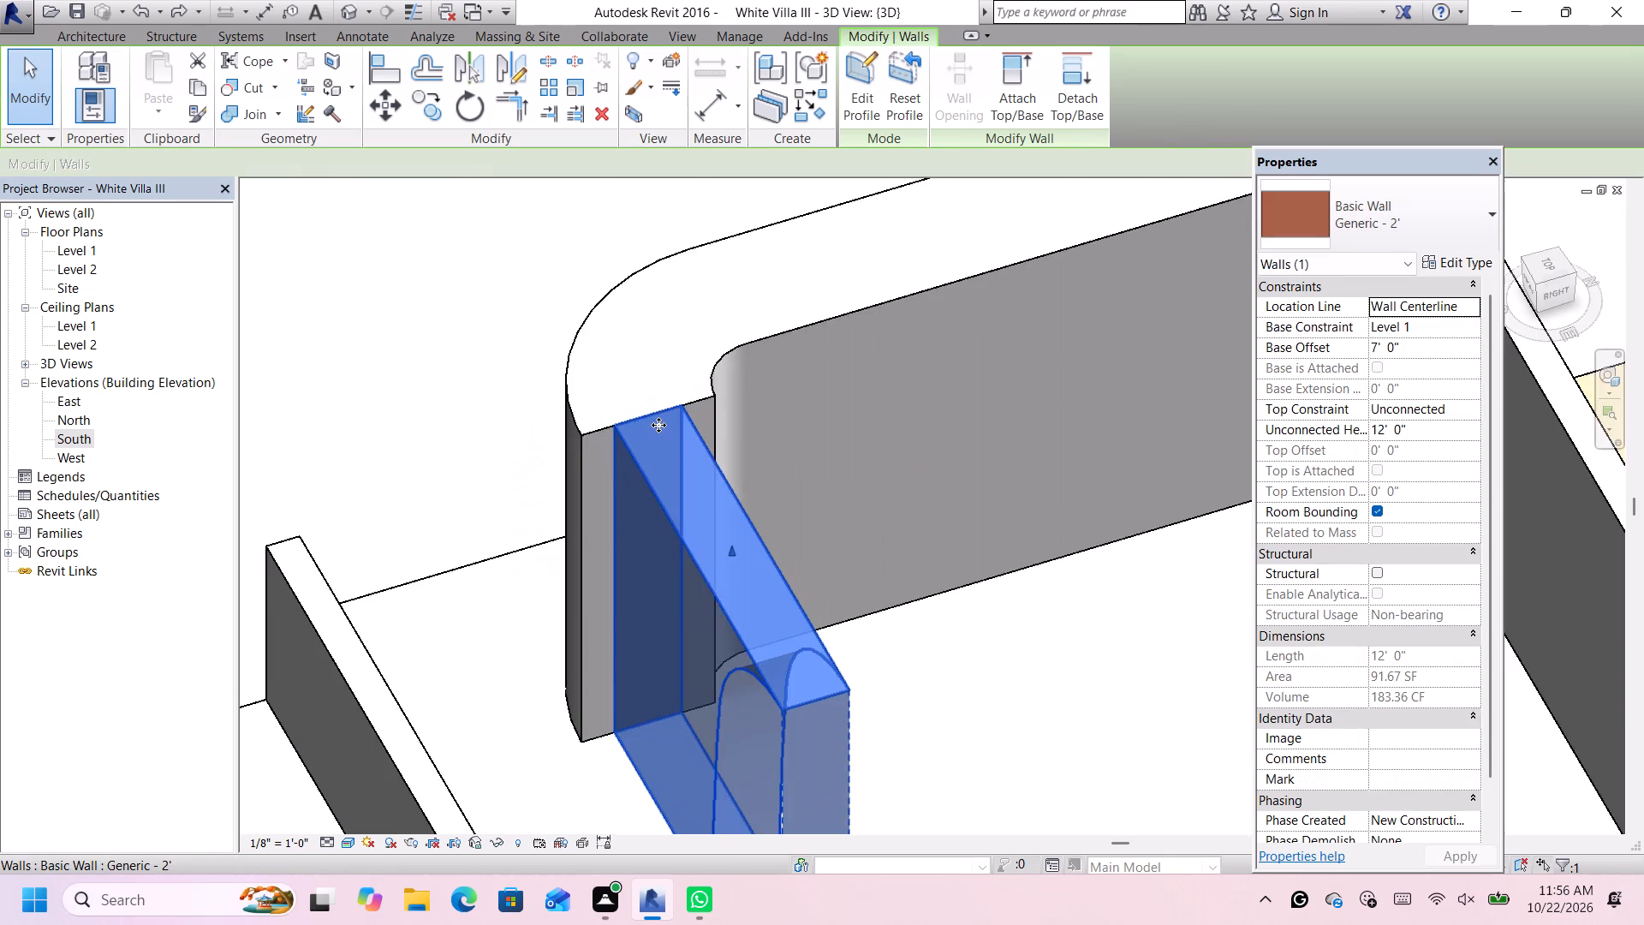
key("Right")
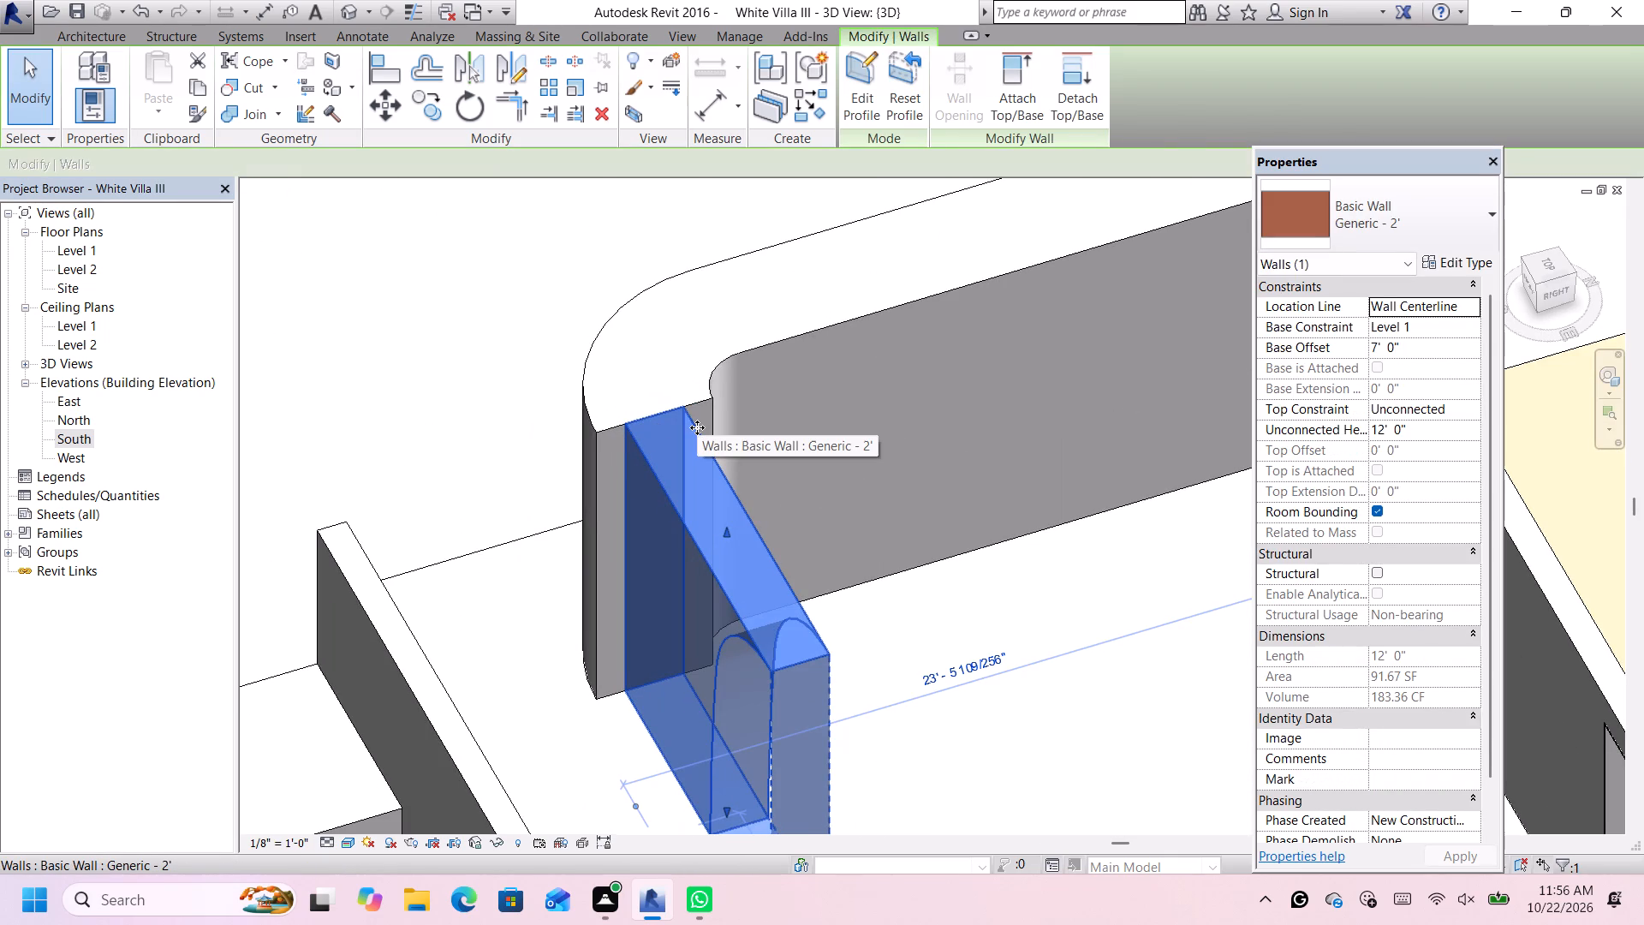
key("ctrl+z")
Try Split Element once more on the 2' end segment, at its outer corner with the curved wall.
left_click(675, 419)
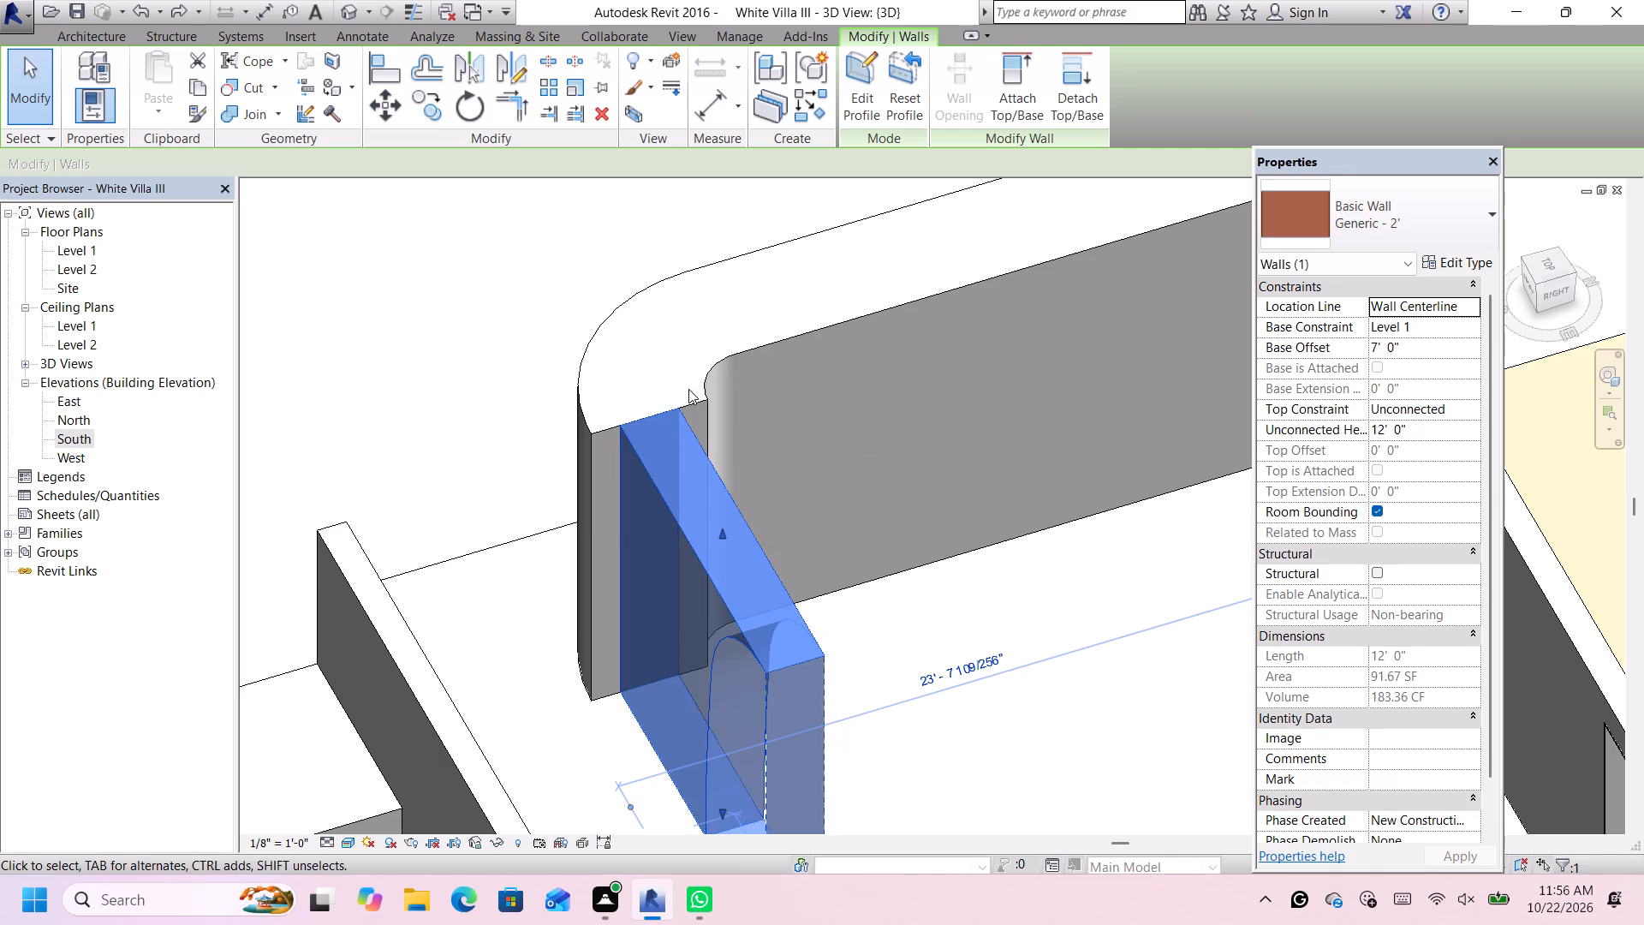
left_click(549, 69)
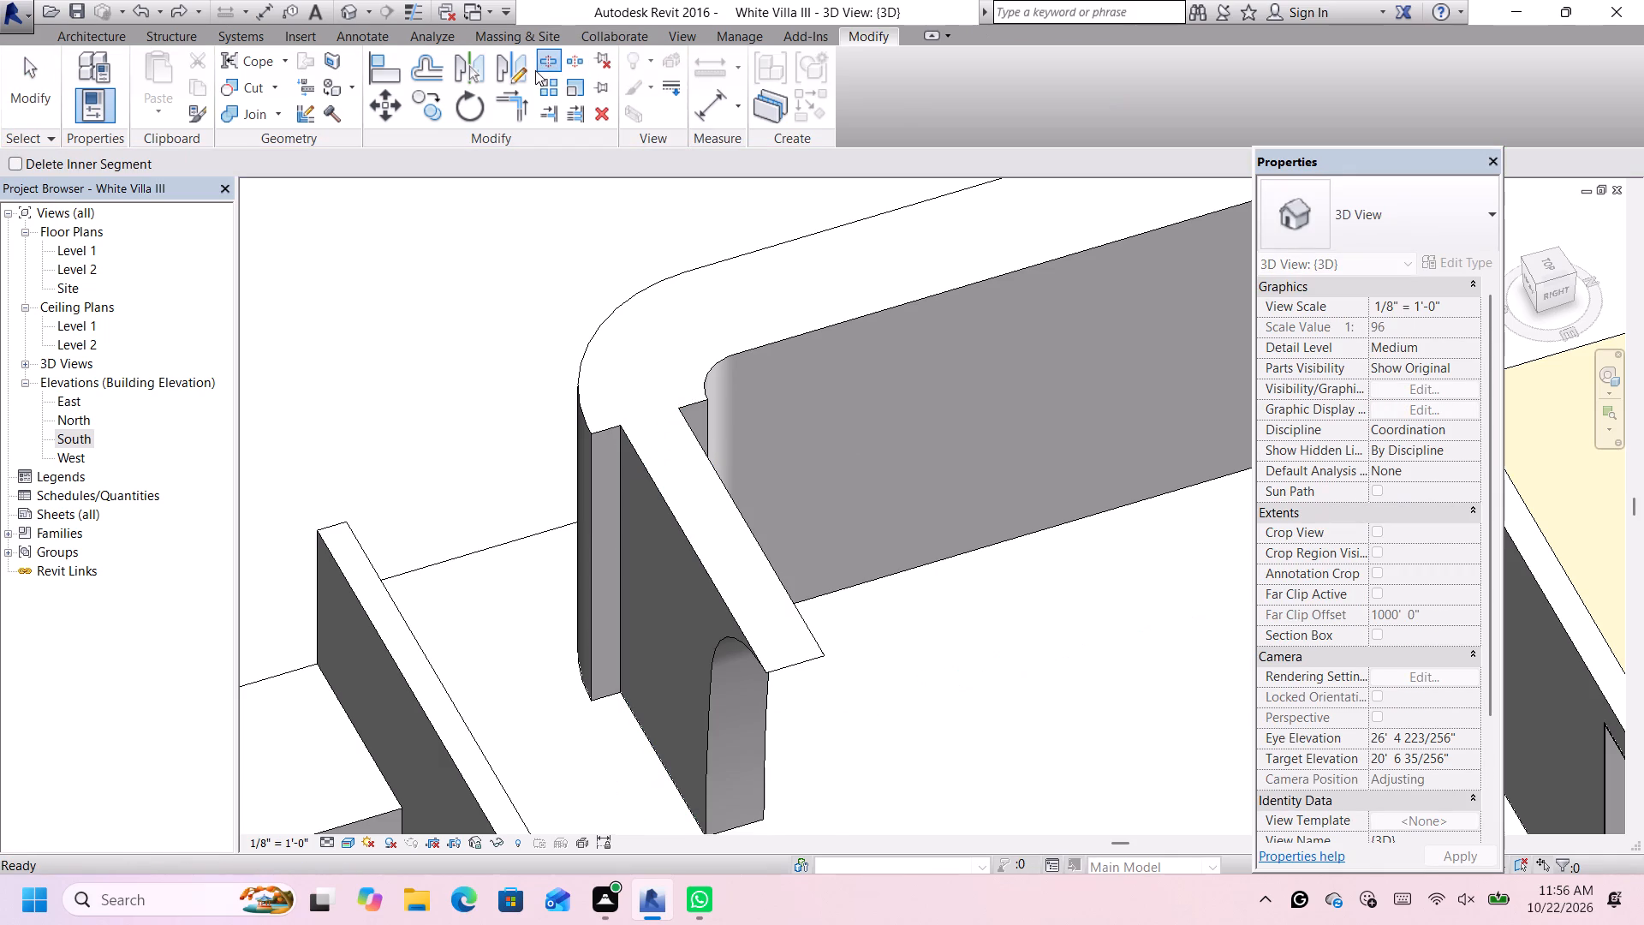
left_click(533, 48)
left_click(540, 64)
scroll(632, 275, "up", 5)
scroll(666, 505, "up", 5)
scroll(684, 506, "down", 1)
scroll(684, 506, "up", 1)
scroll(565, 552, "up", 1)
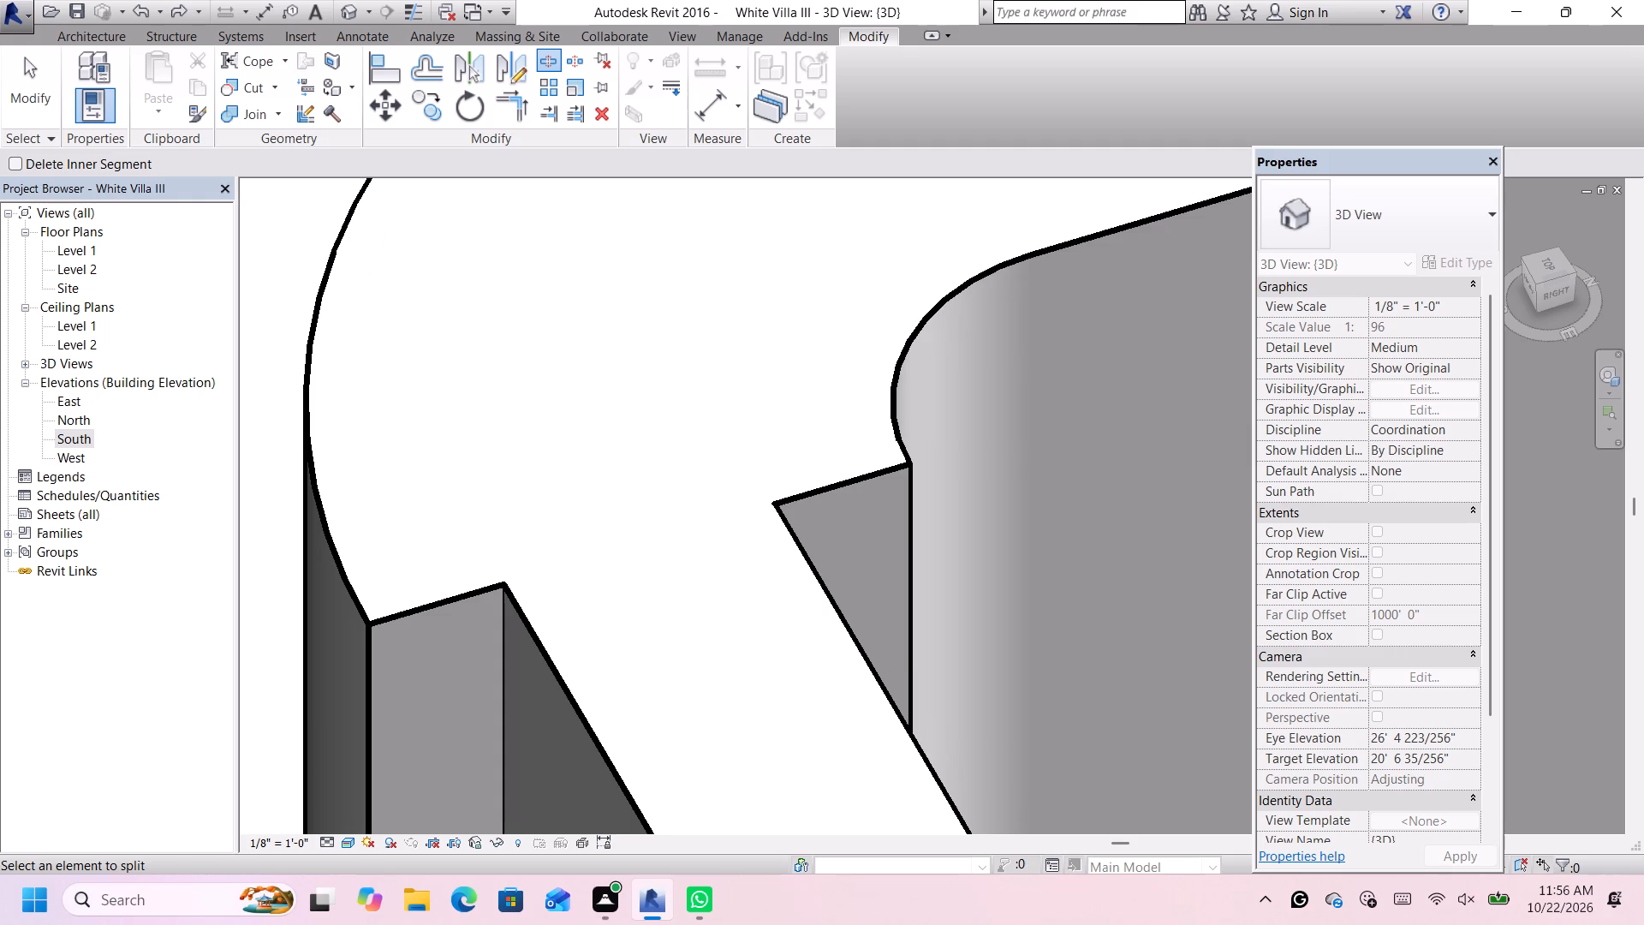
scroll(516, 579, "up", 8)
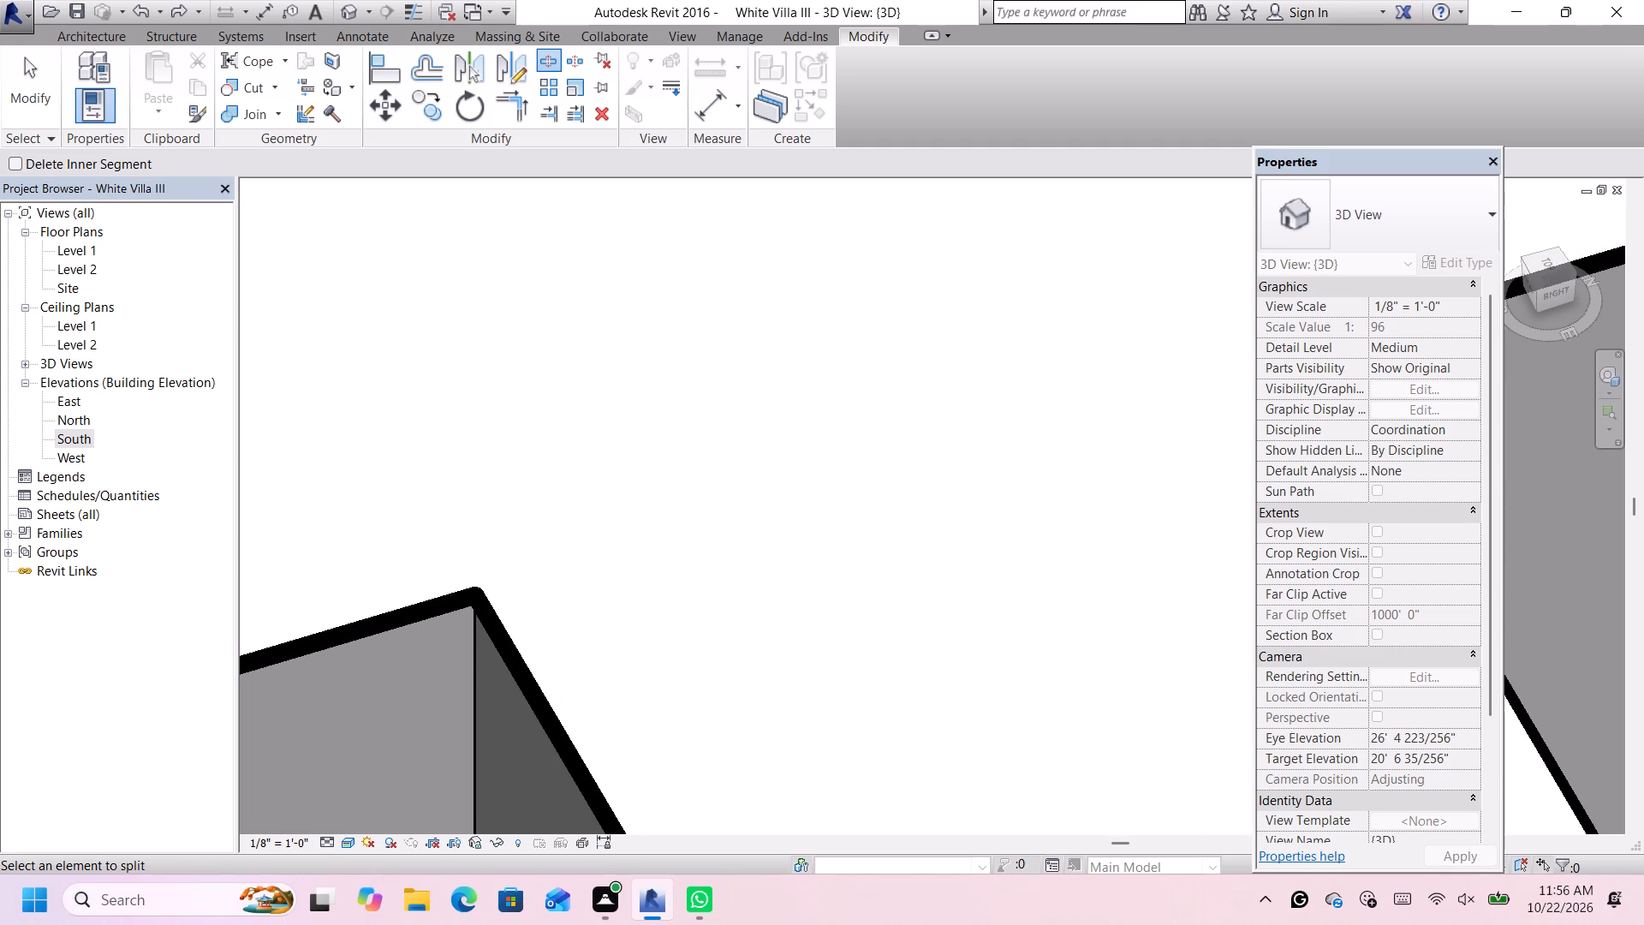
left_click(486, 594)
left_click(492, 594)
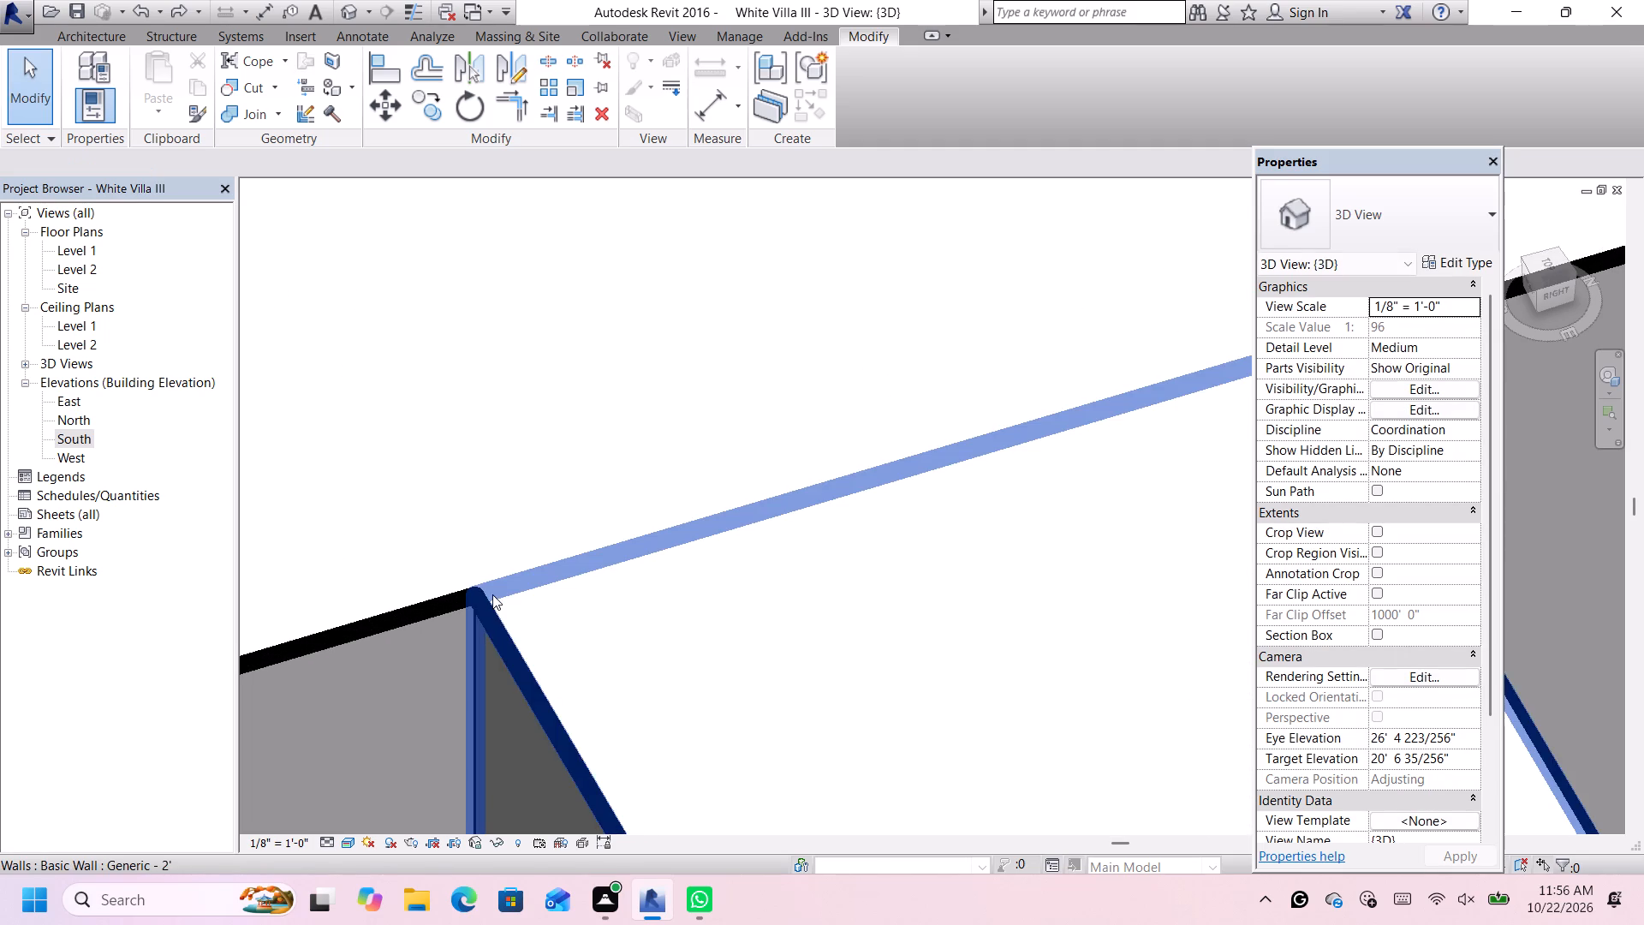
Split the 2' end segment at the curved wall using Split with Gap and a 1" joint gap, deleting the too-short elements.
scroll(492, 594, "down", 7)
scroll(601, 588, "up", 3)
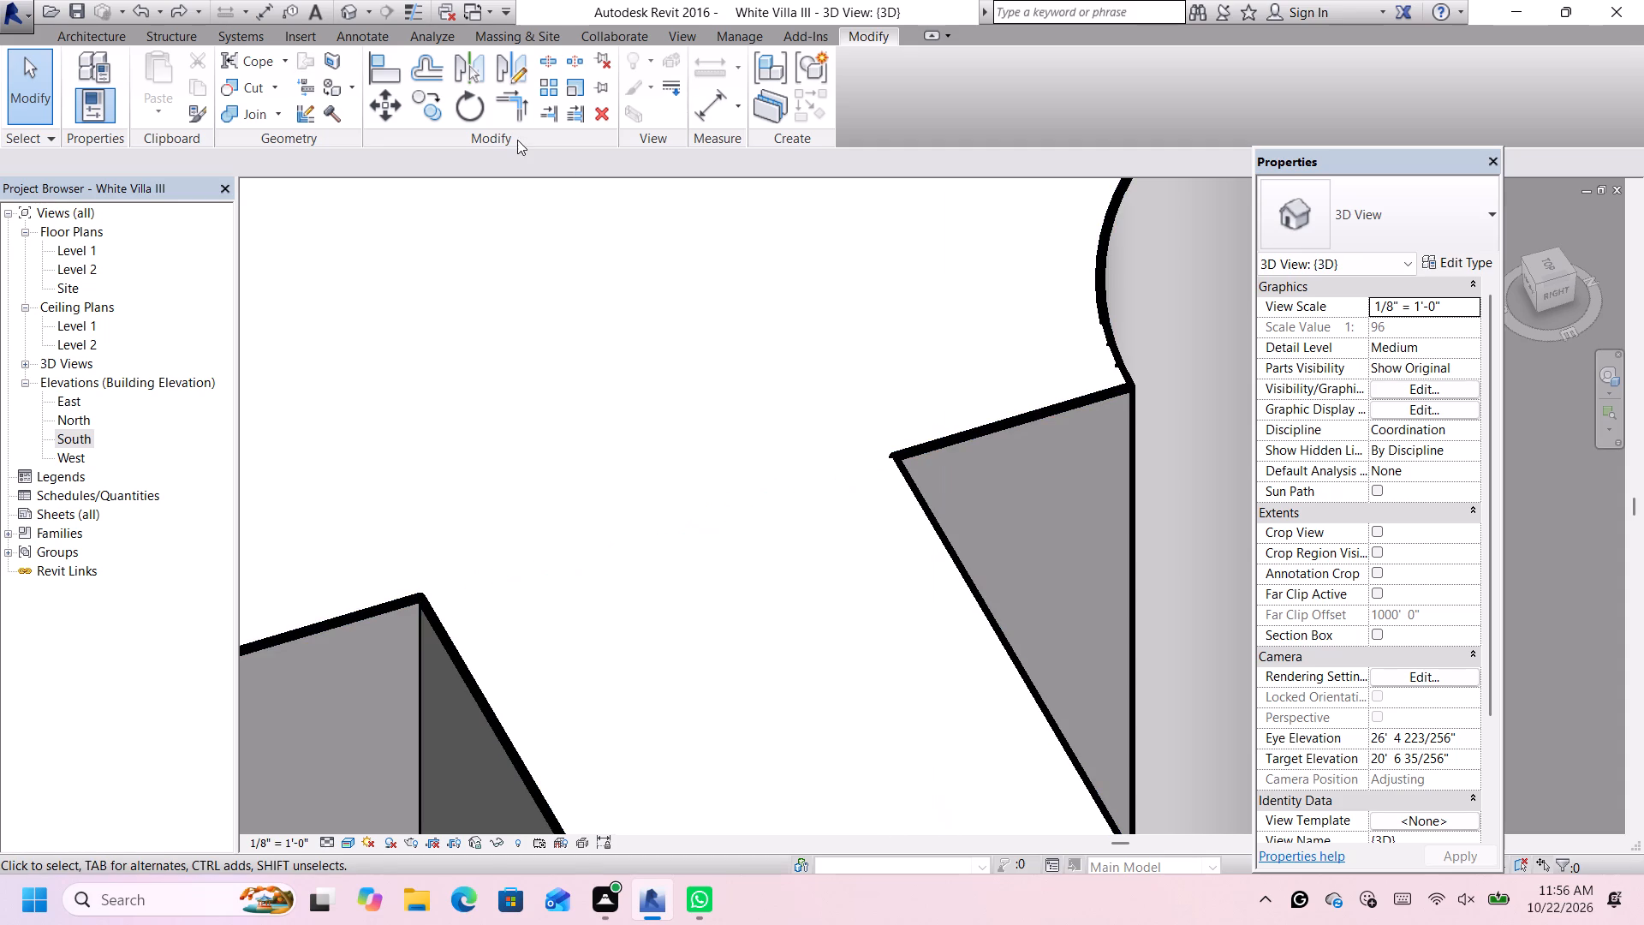
left_click(571, 65)
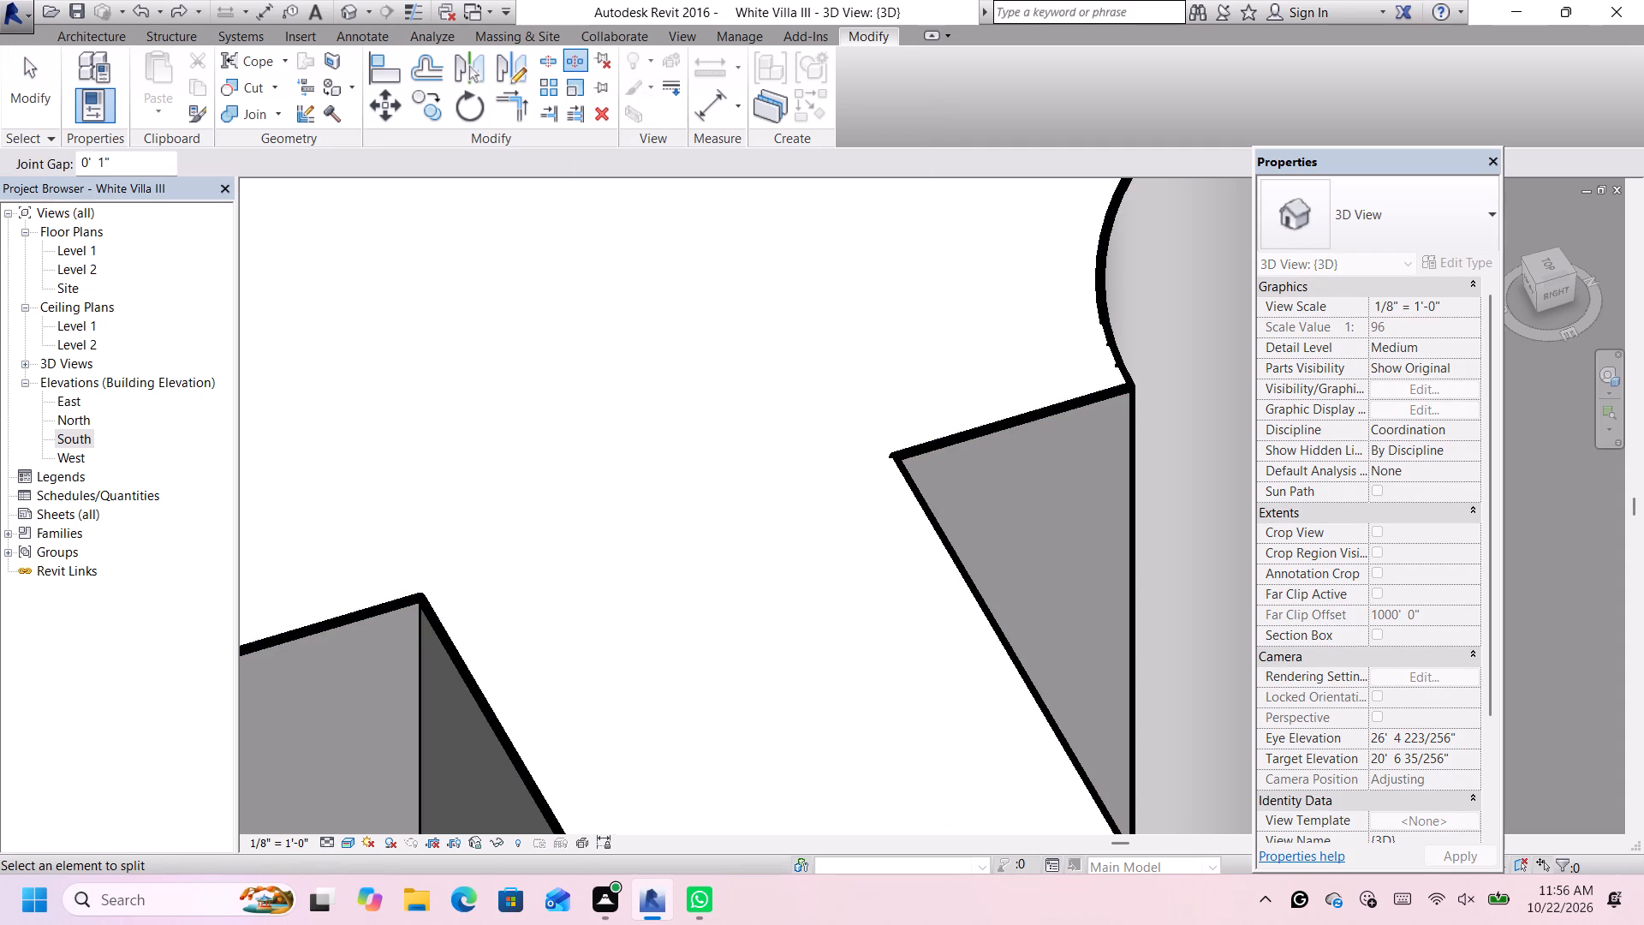
left_click(893, 469)
scroll(904, 461, "down", 7)
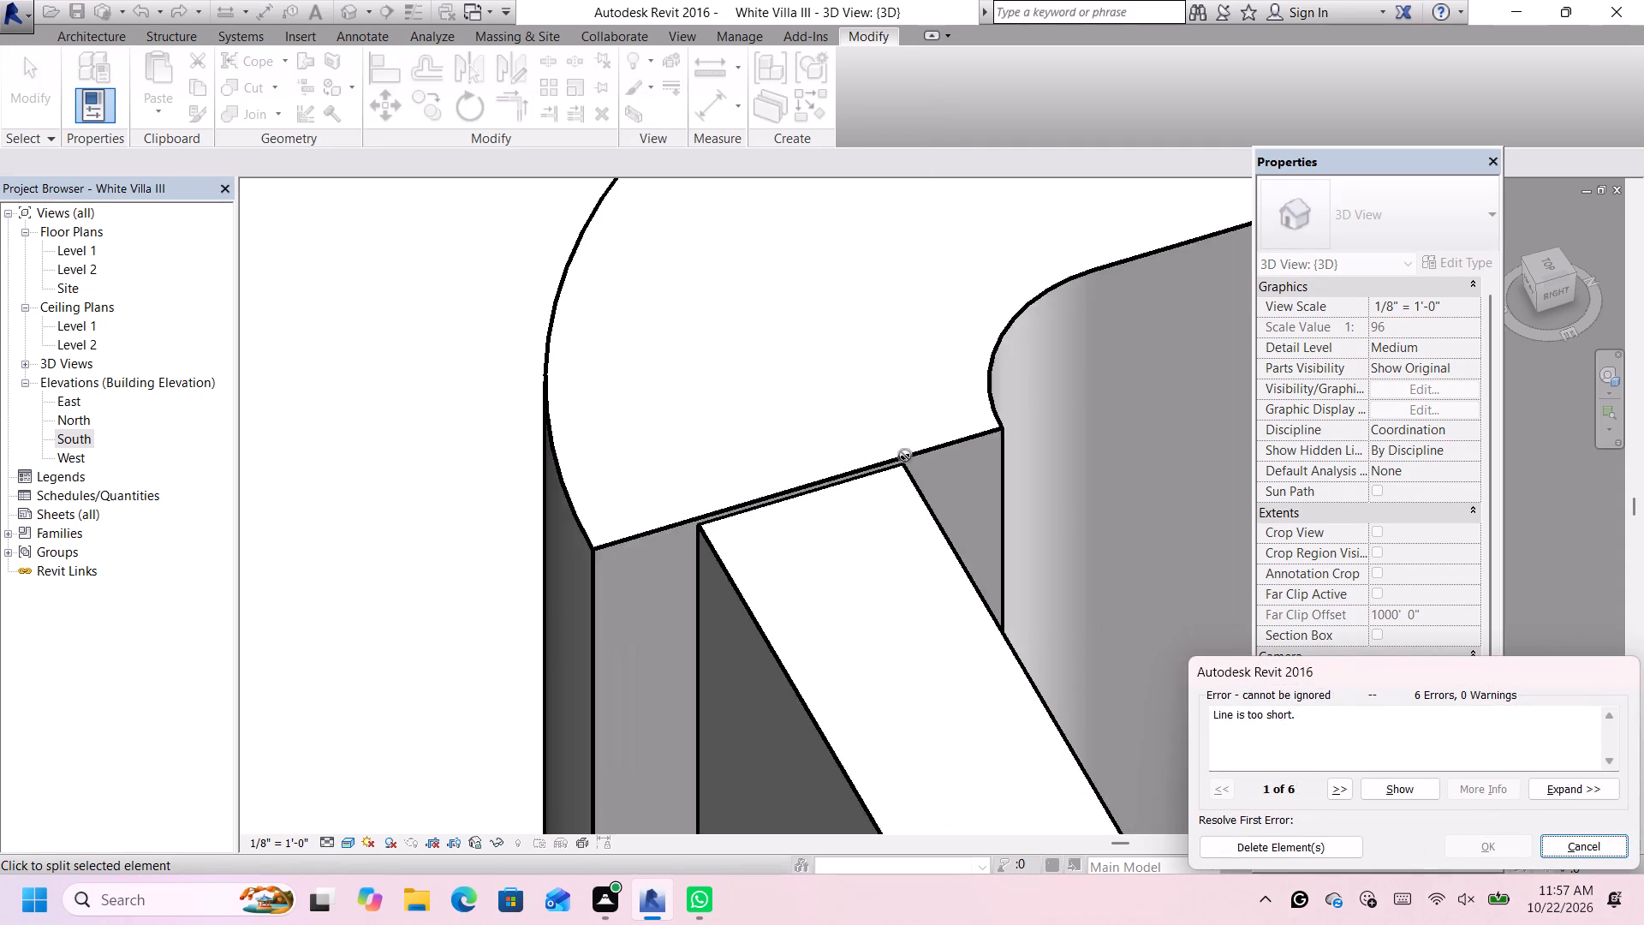
scroll(905, 456, "down", 7)
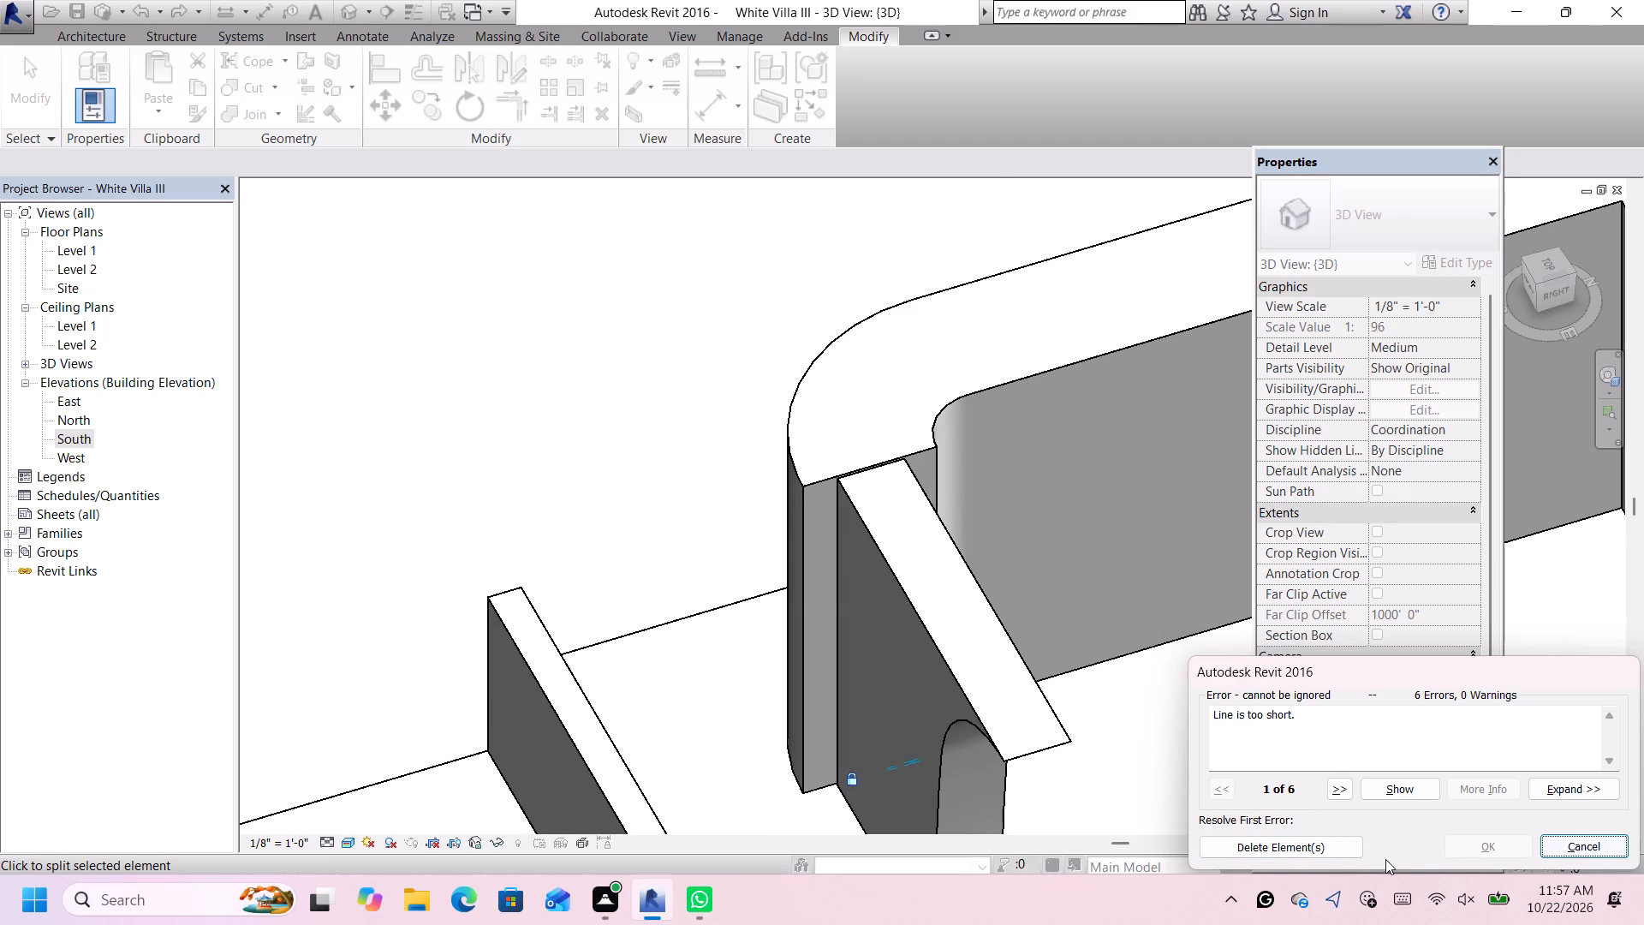
left_click(1307, 844)
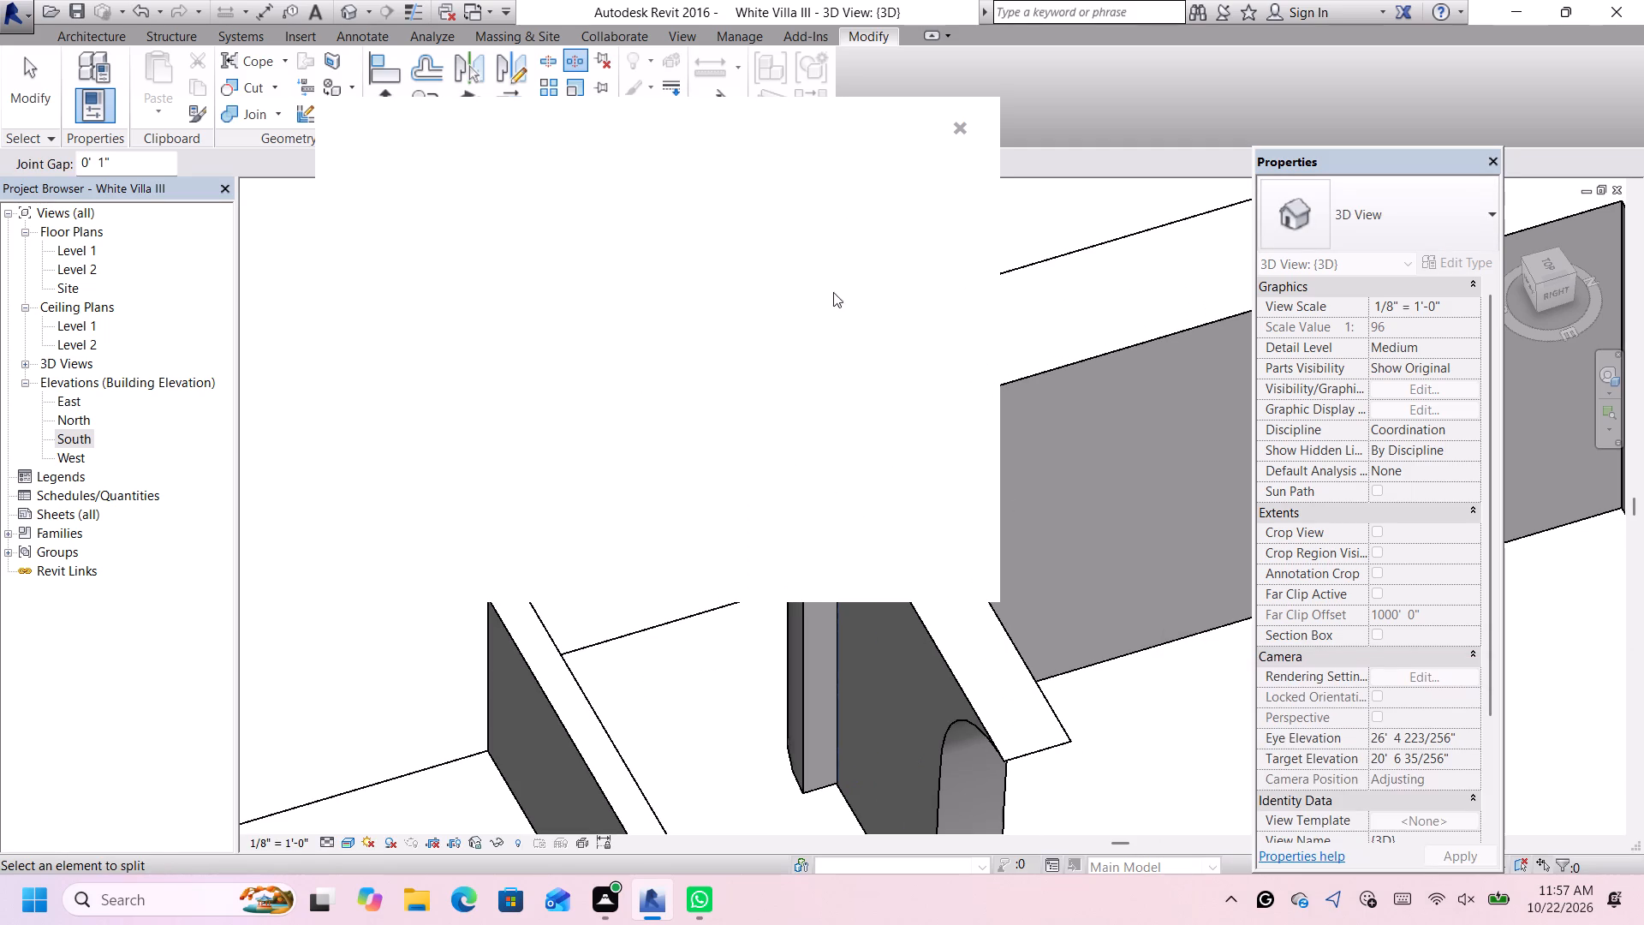
left_click(962, 123)
scroll(912, 520, "up", 2)
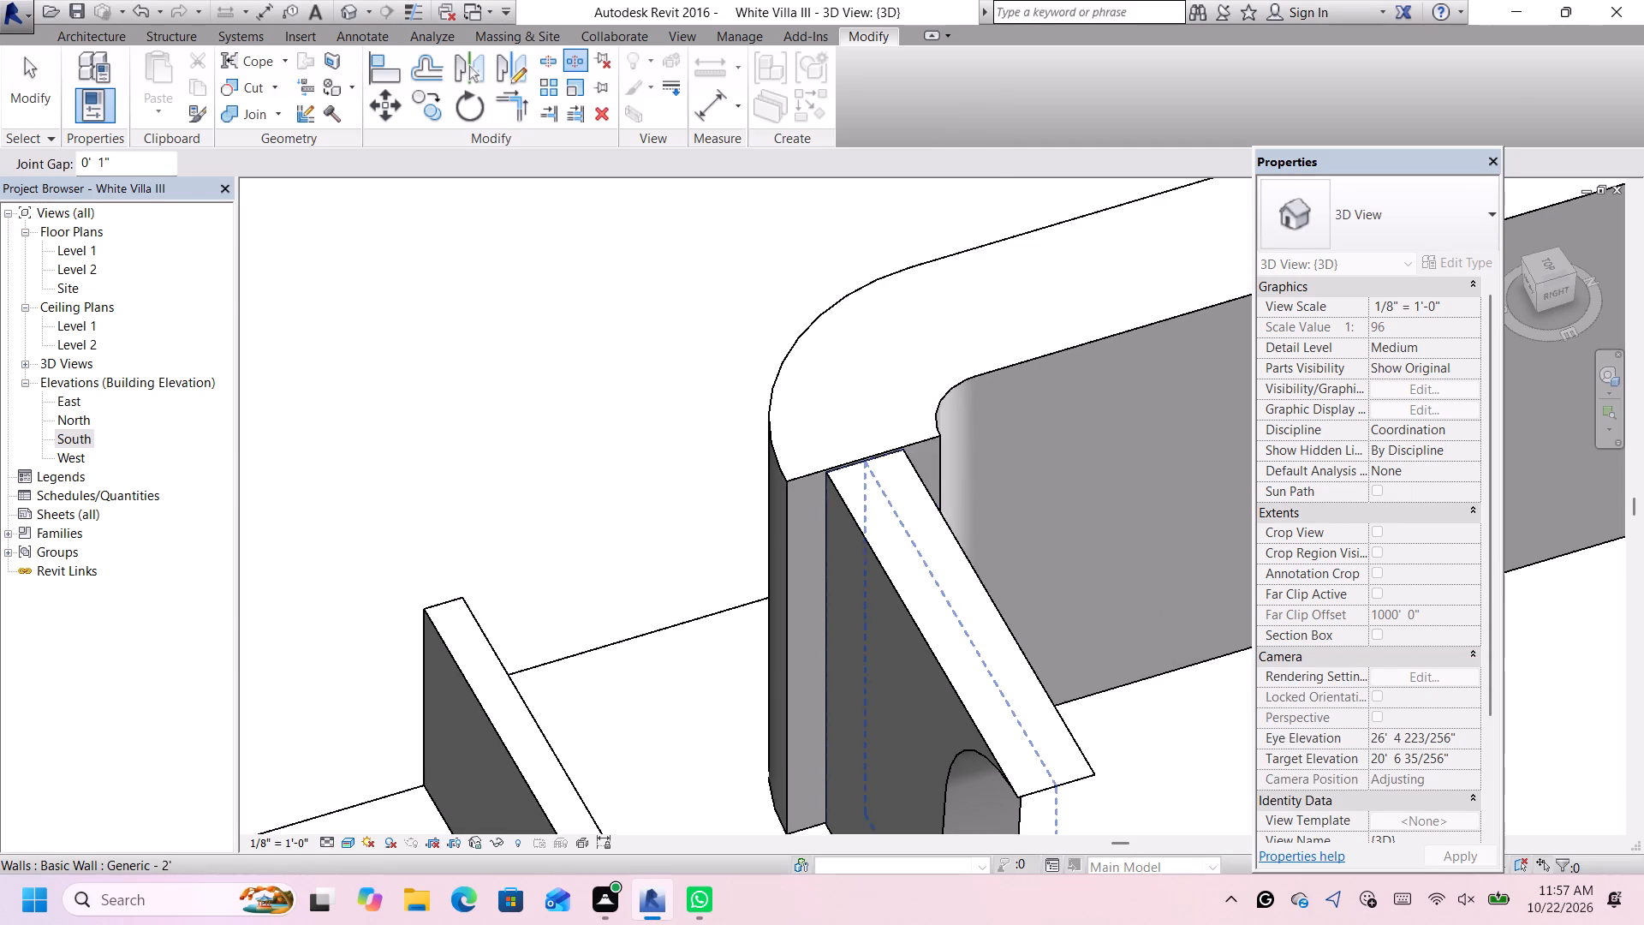
scroll(911, 527, "up", 2)
key("space")
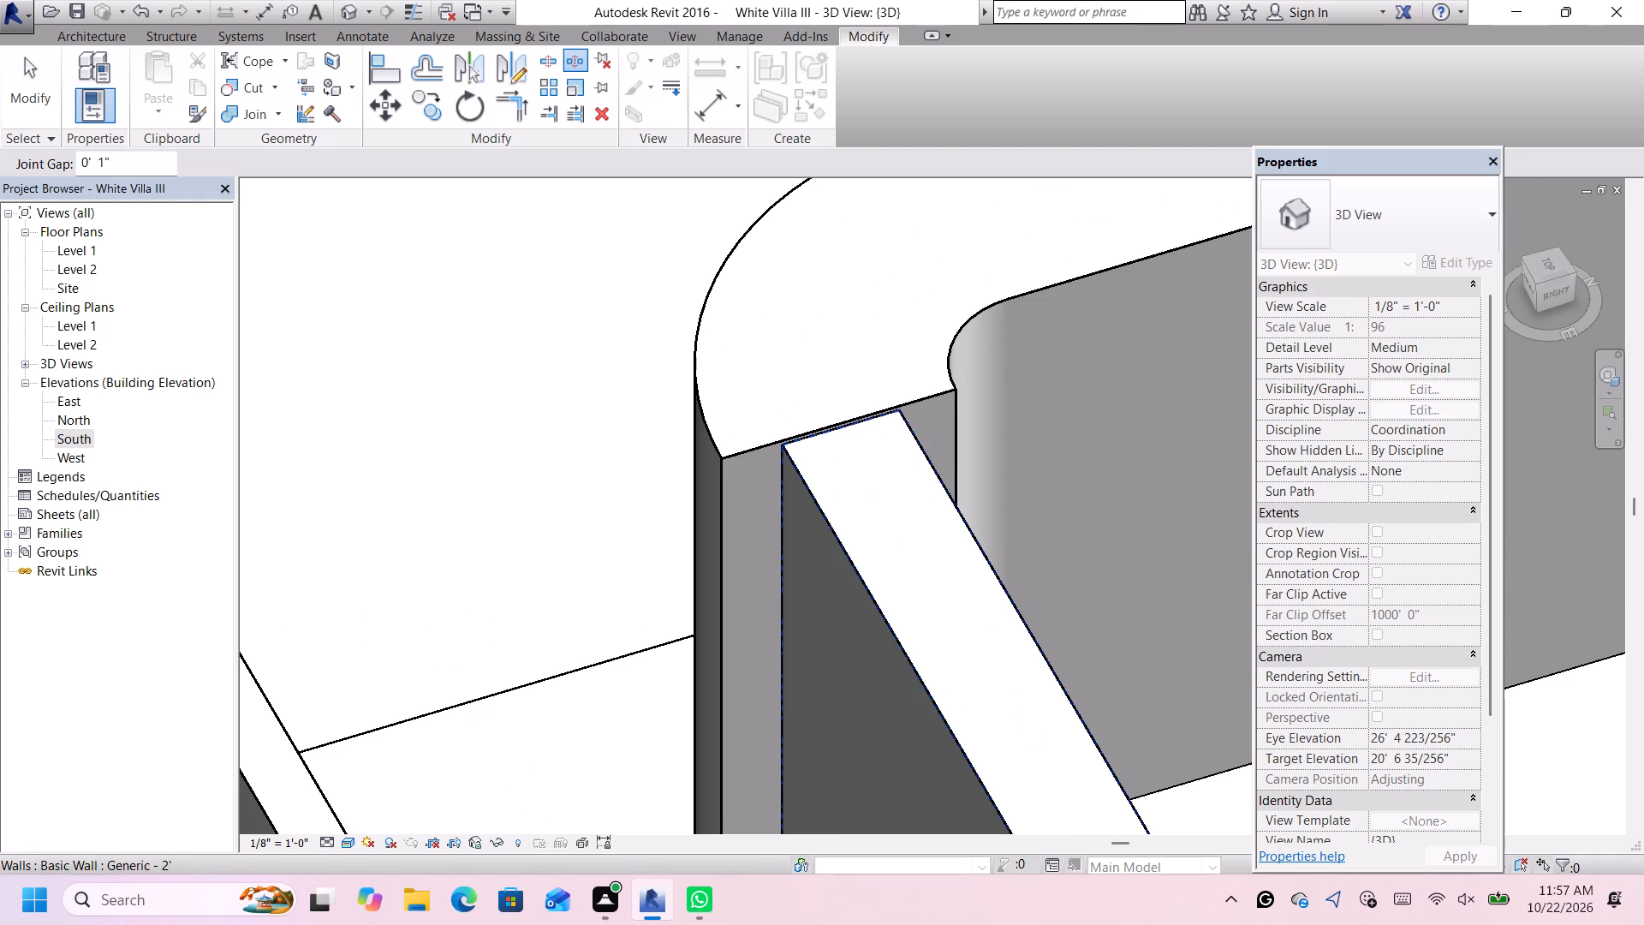
key("space")
key("Escape")
key("Escape")
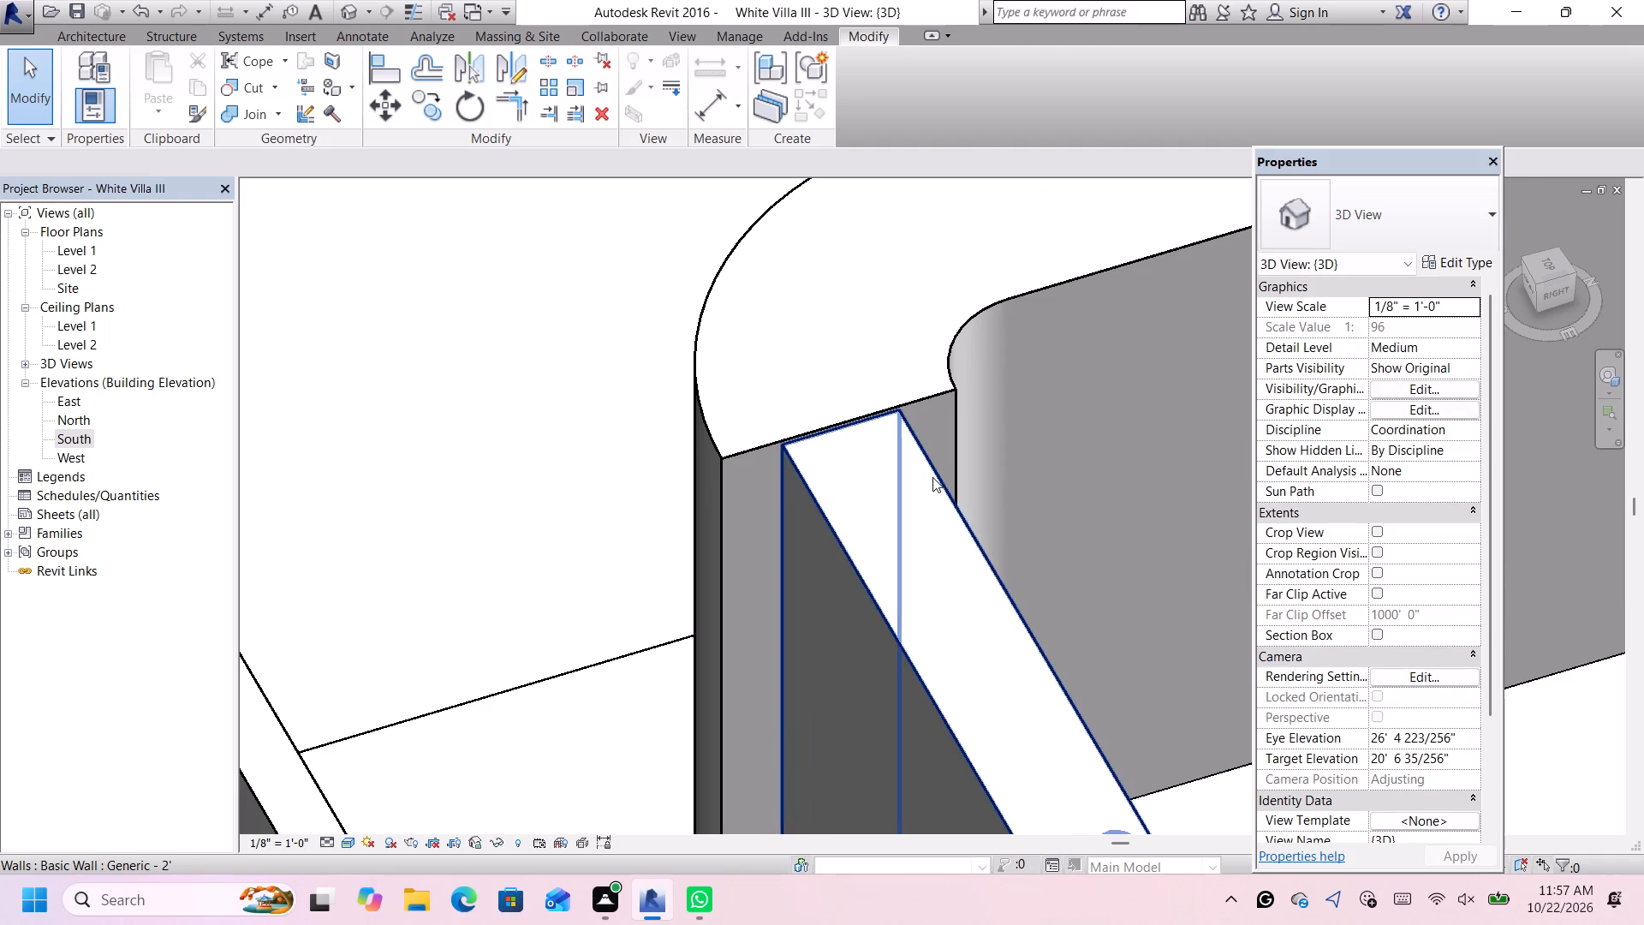
Nudge the shortened 2' segment until it lines up with the curved wall's inner face and closes the gap at its end.
left_click(932, 477)
key("Right")
key("Right")
key("Right")
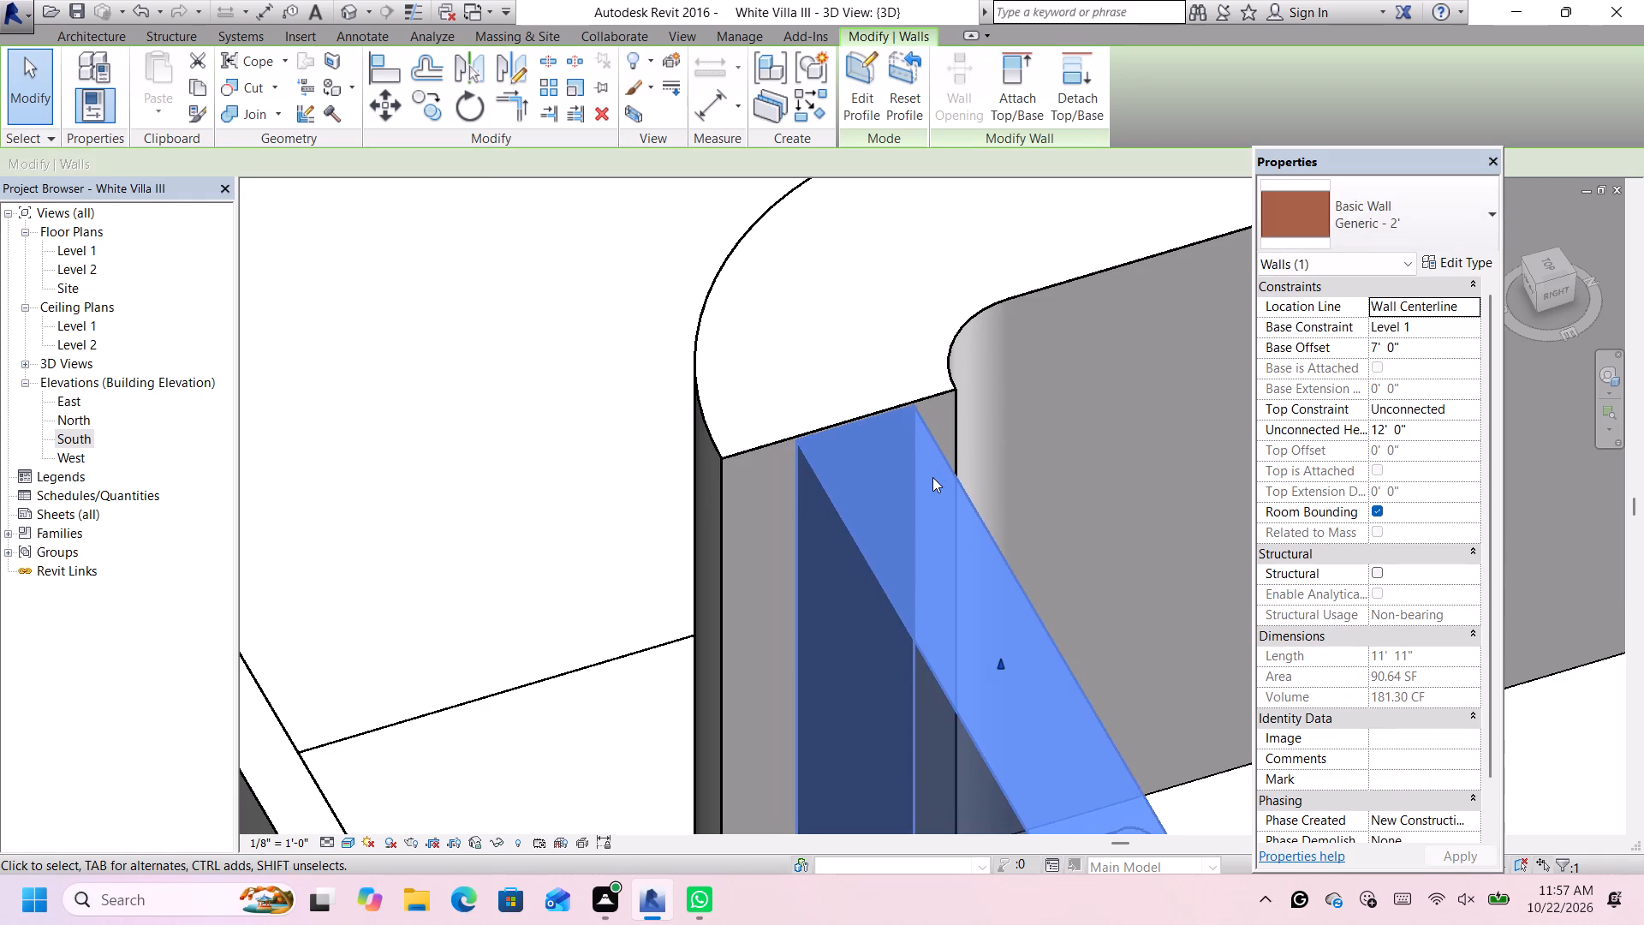
key("Right")
key("Right")
key("Right")
key("Right")
key("Right")
key("Right")
key("Right")
key("Right")
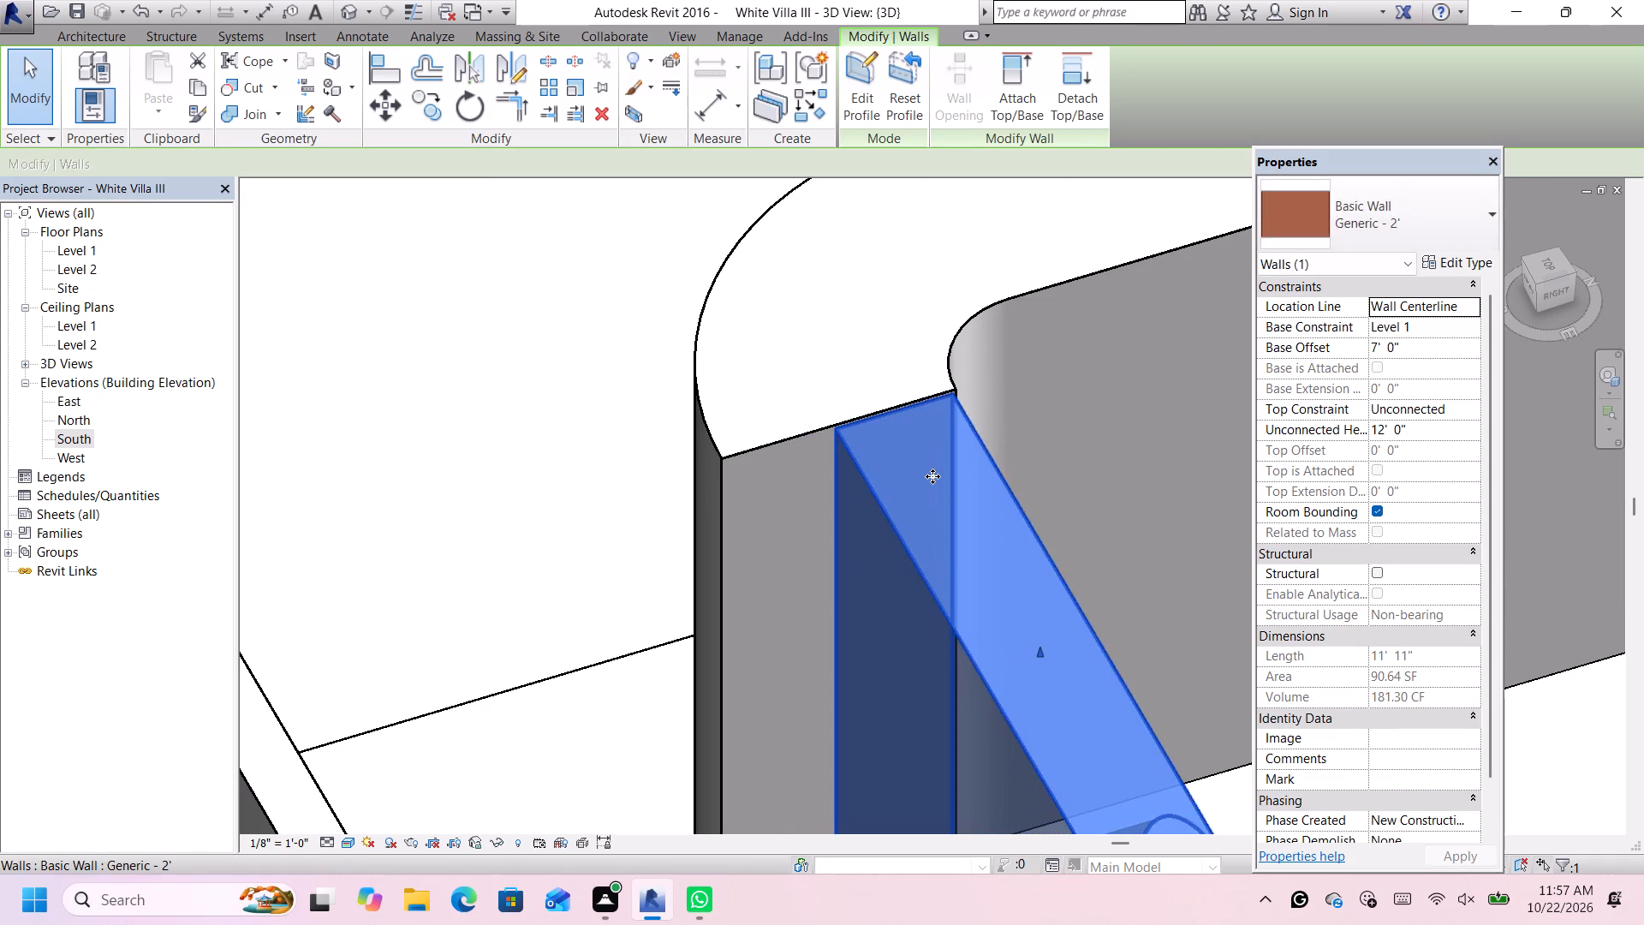
key("Right")
key("Up")
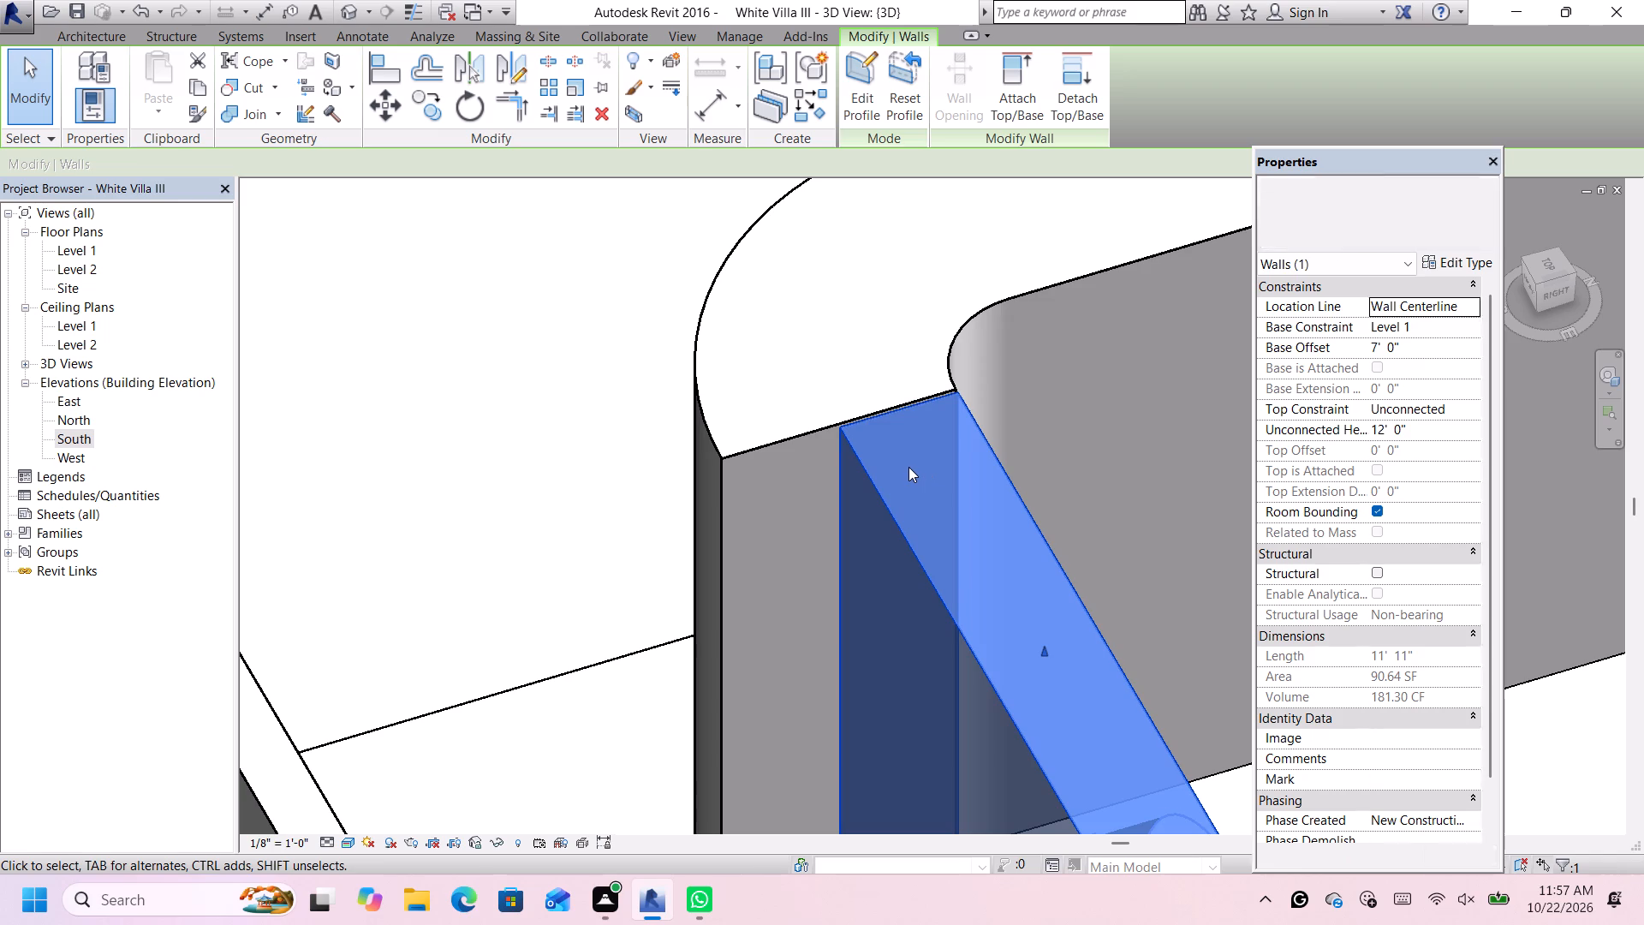
scroll(908, 467, "down", 9)
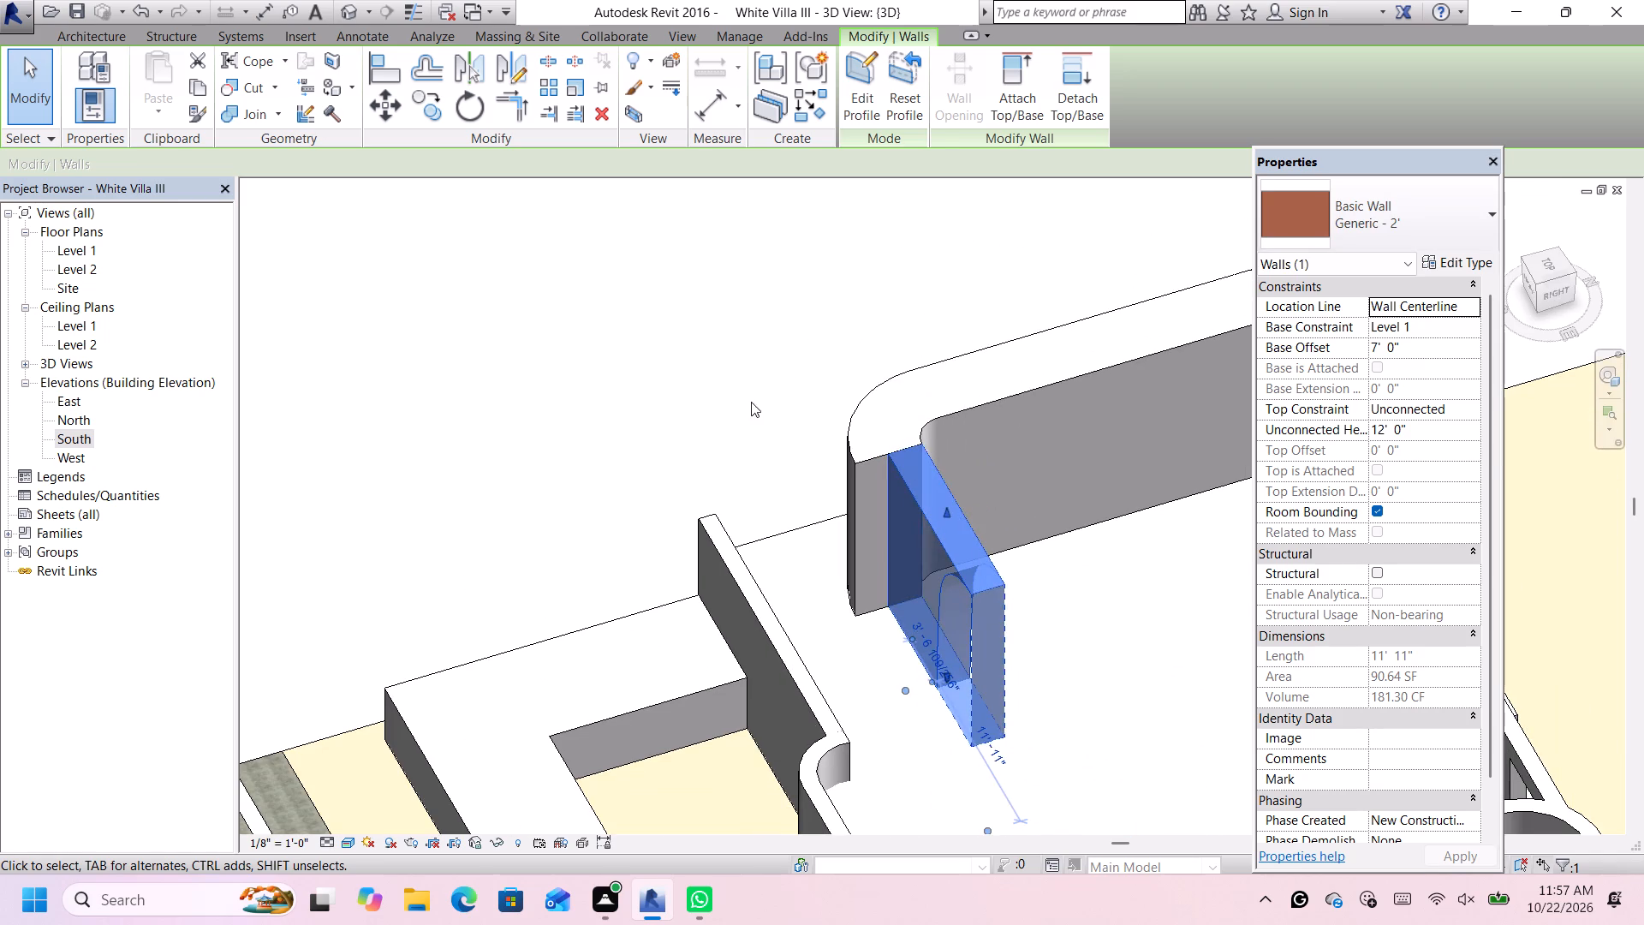
left_click(749, 391)
scroll(879, 448, "up", 13)
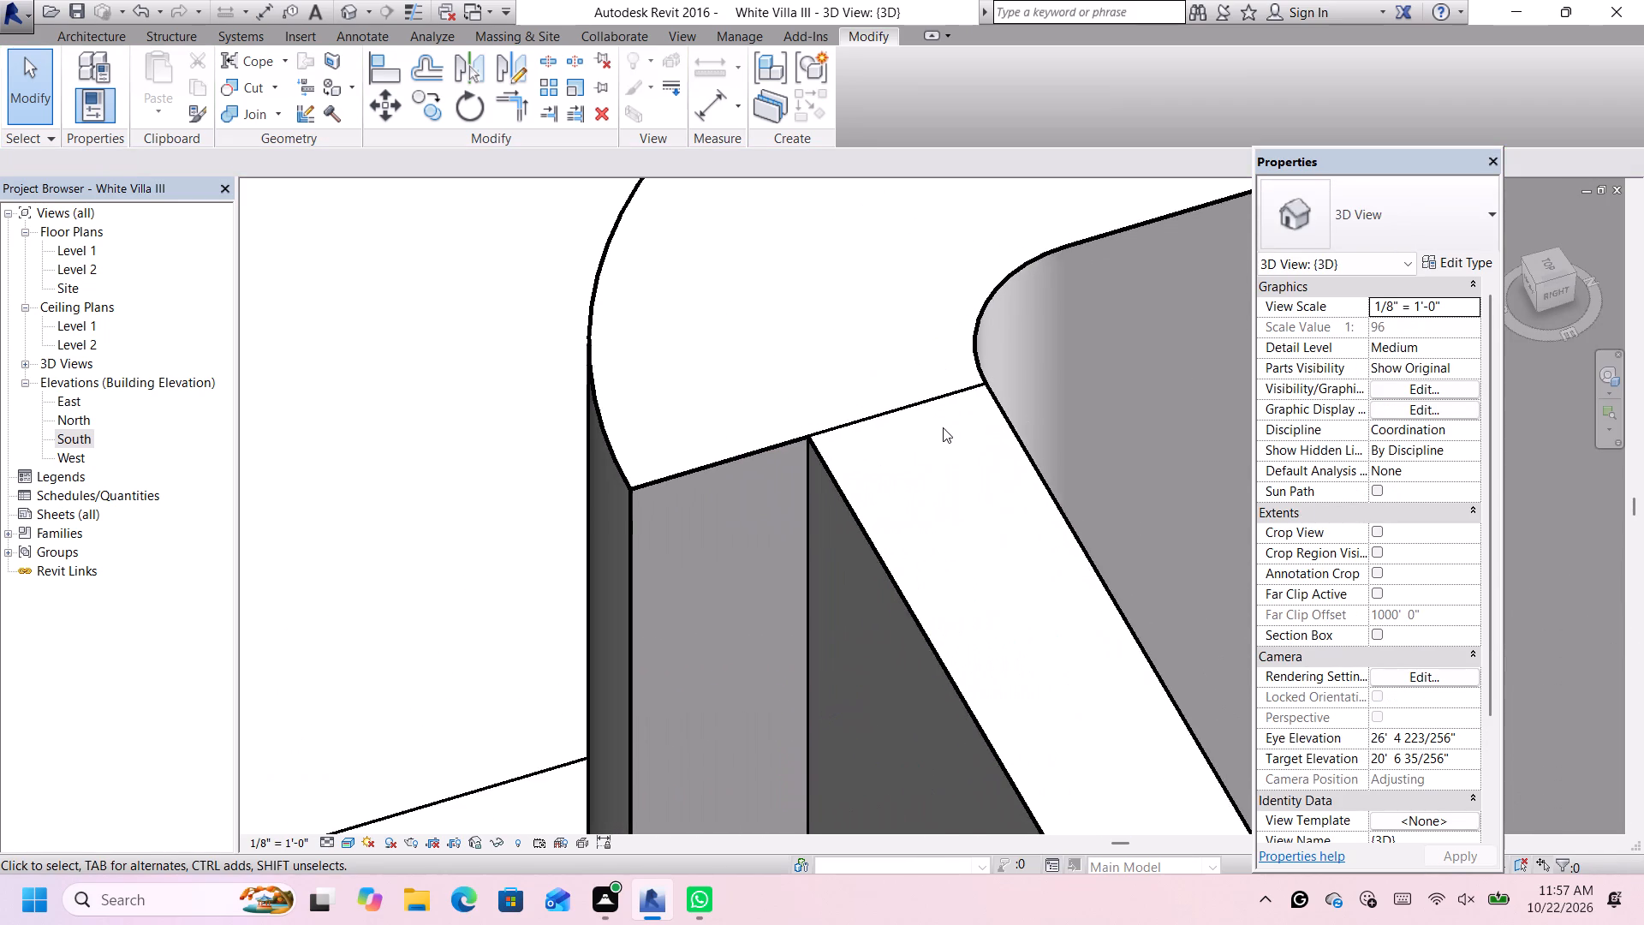
scroll(943, 427, "down", 14)
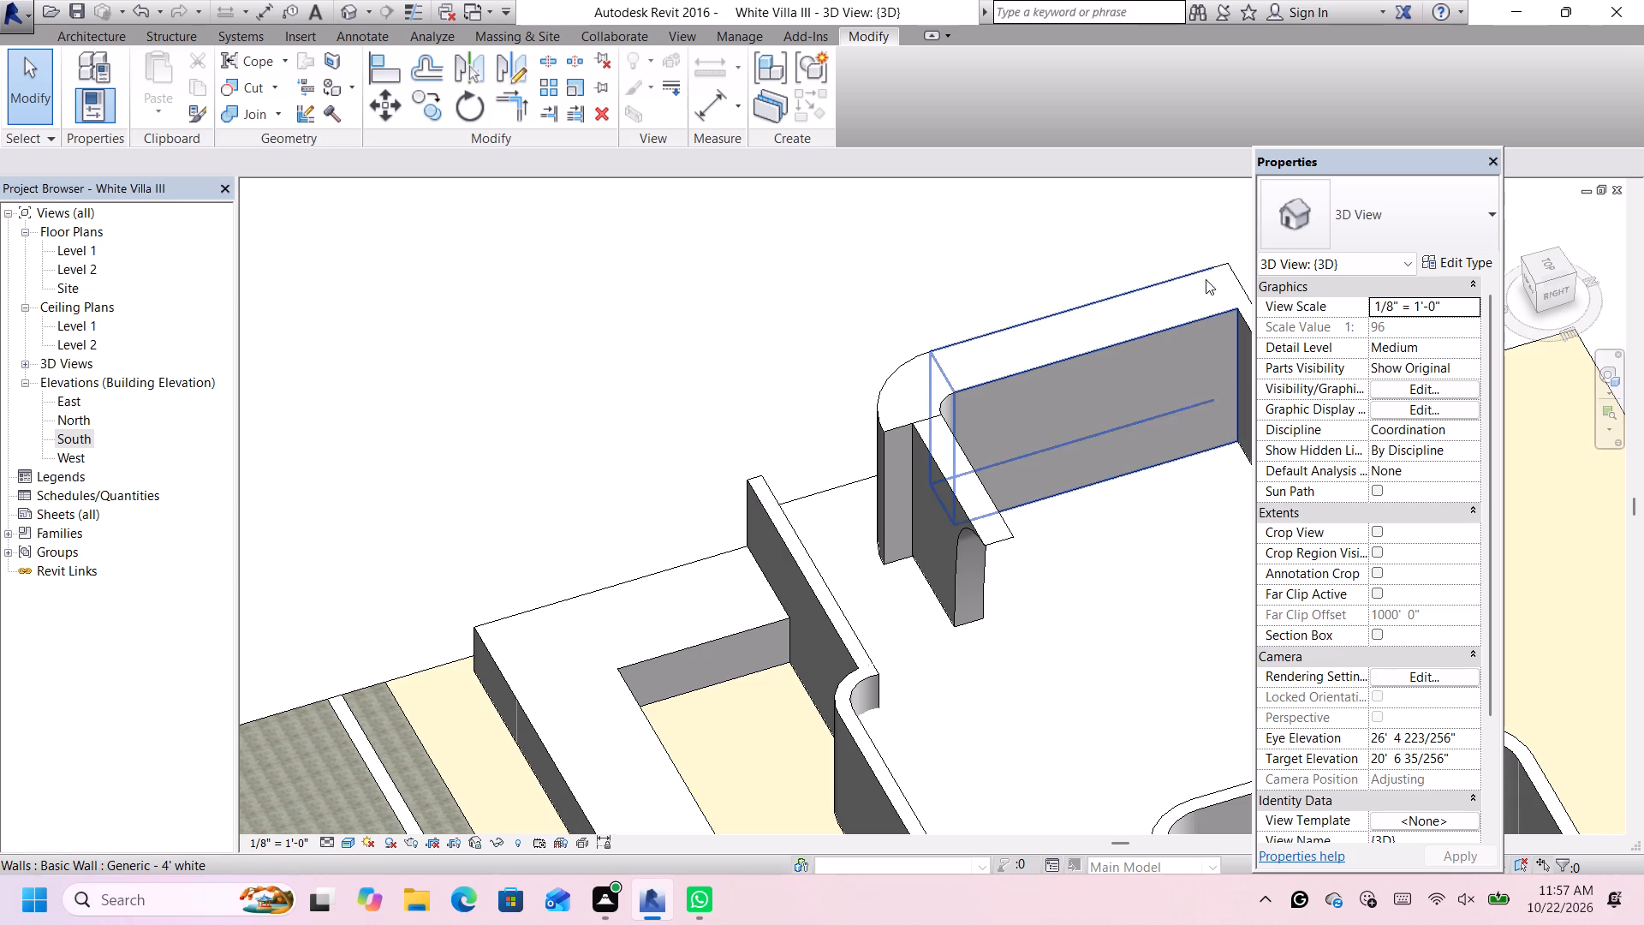
Draw a Generic - 2' wall about 11'-11" long from the curved wall's end face, alongside the existing 2' segment.
left_click(1553, 268)
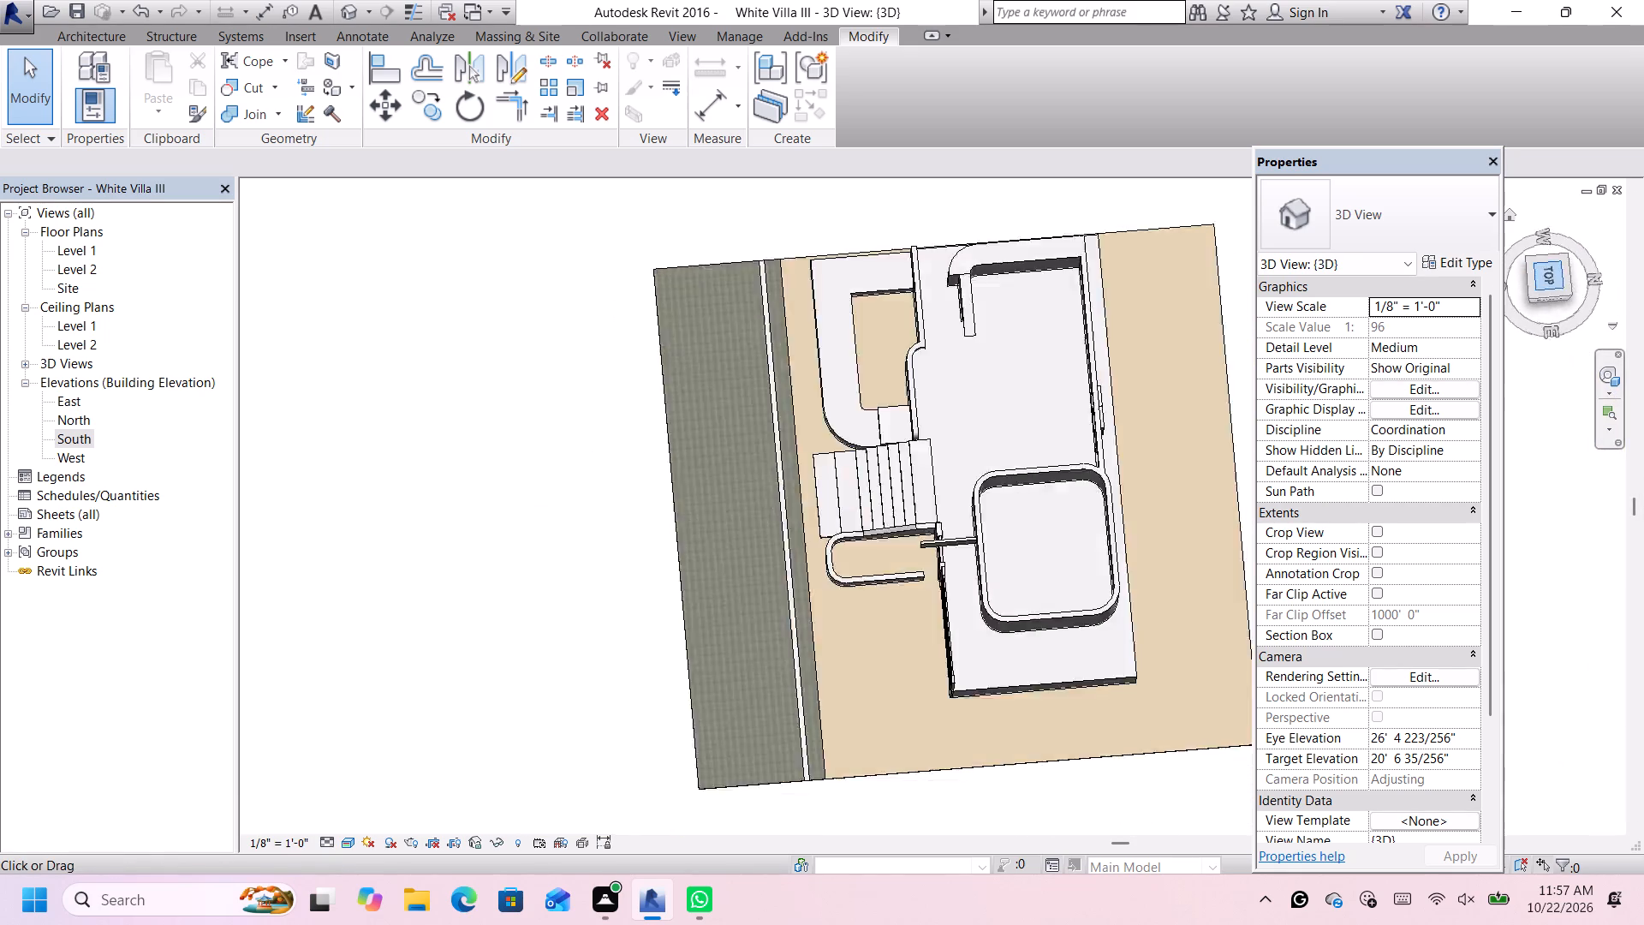
scroll(819, 404, "up", 4)
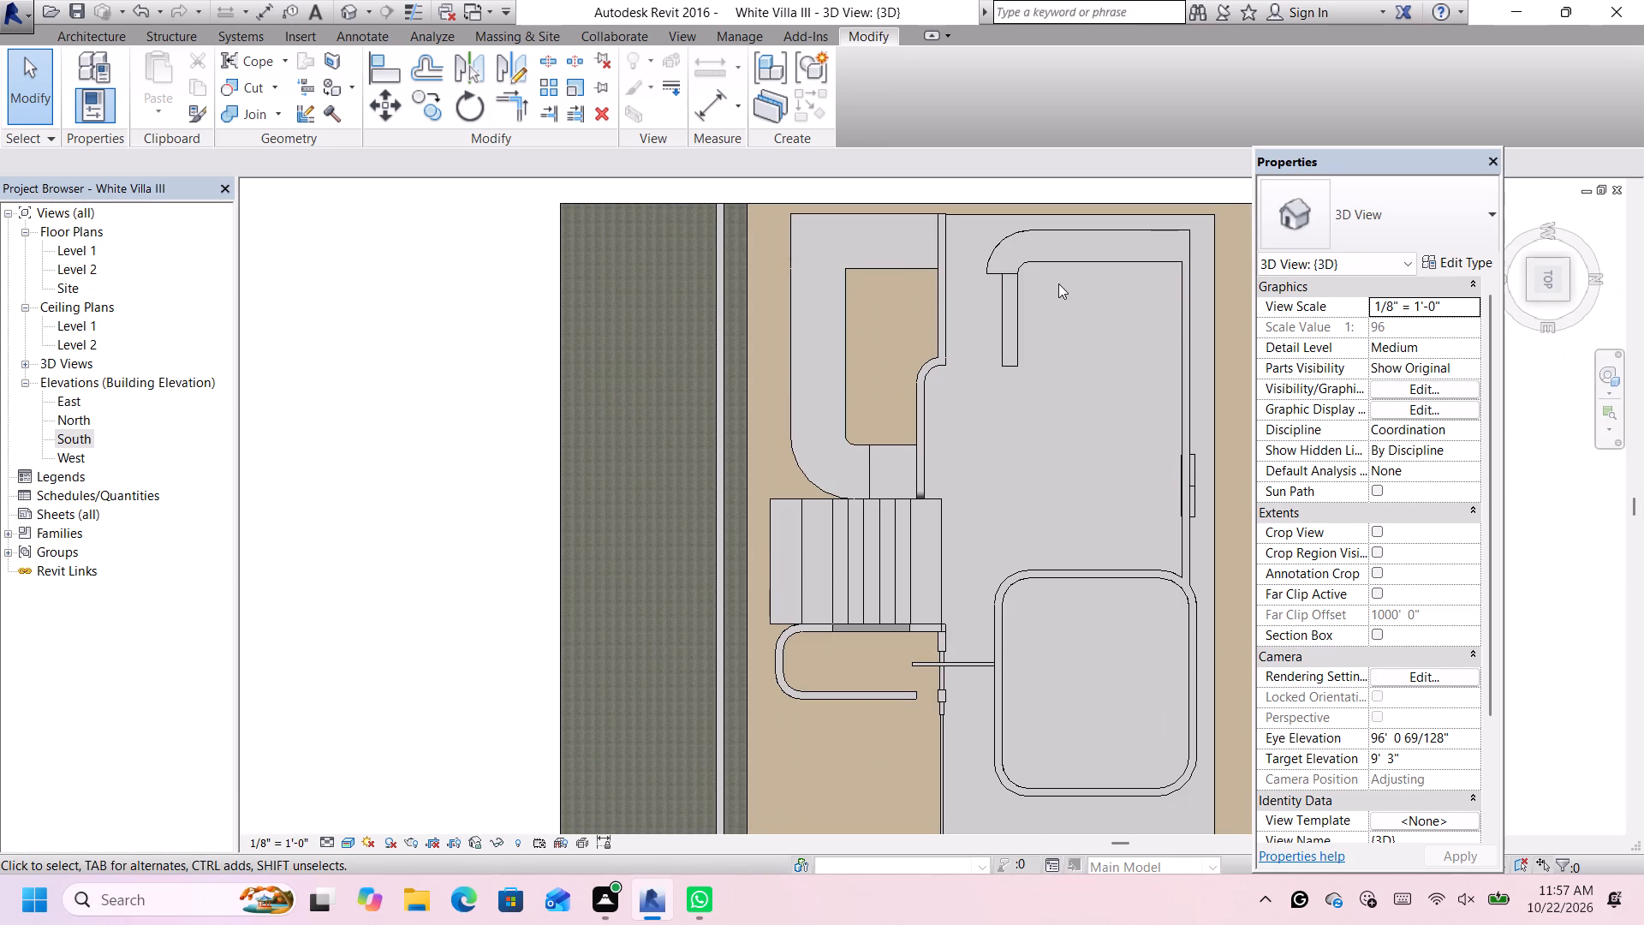
scroll(1061, 285, "up", 1)
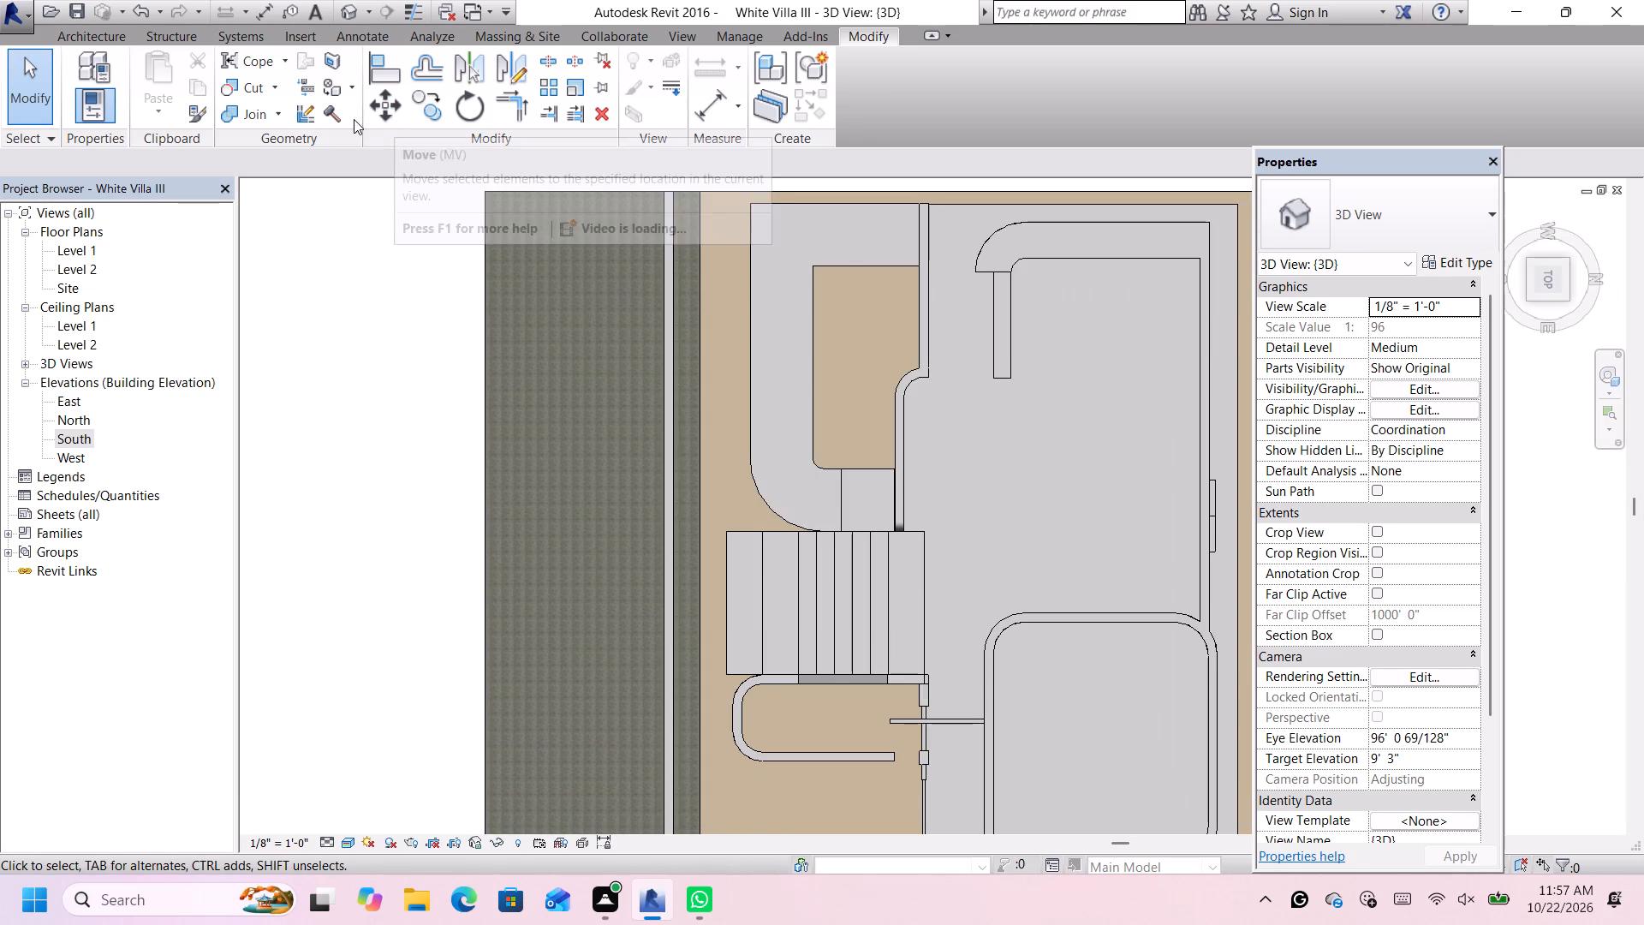
left_click(69, 39)
left_click(91, 74)
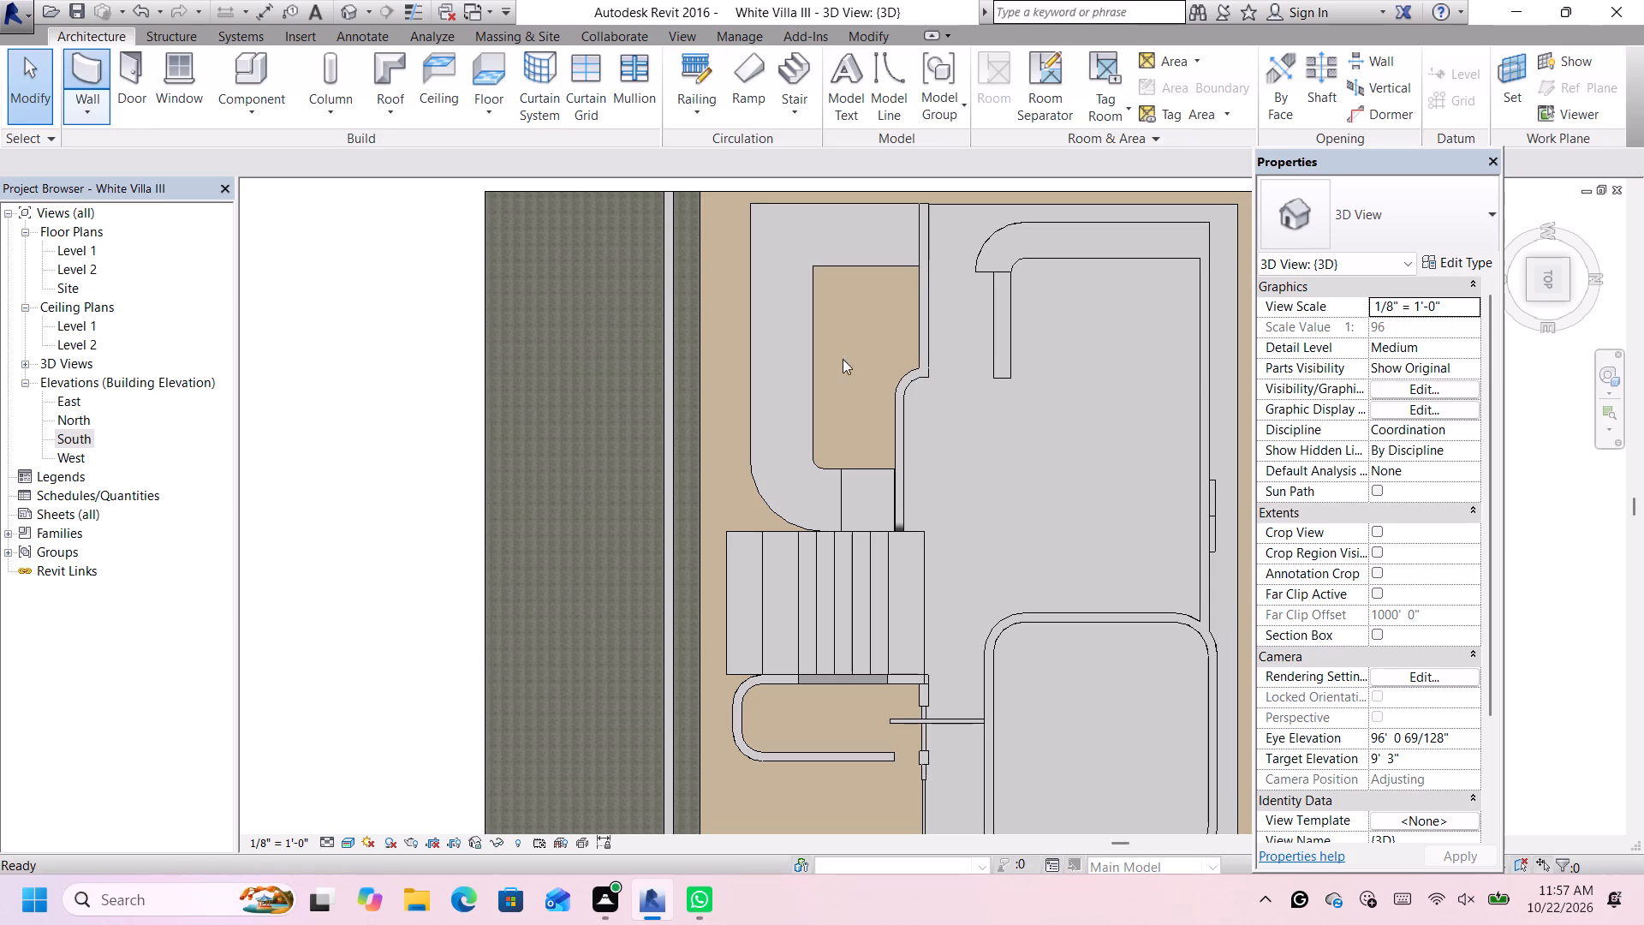
scroll(1071, 291, "up", 3)
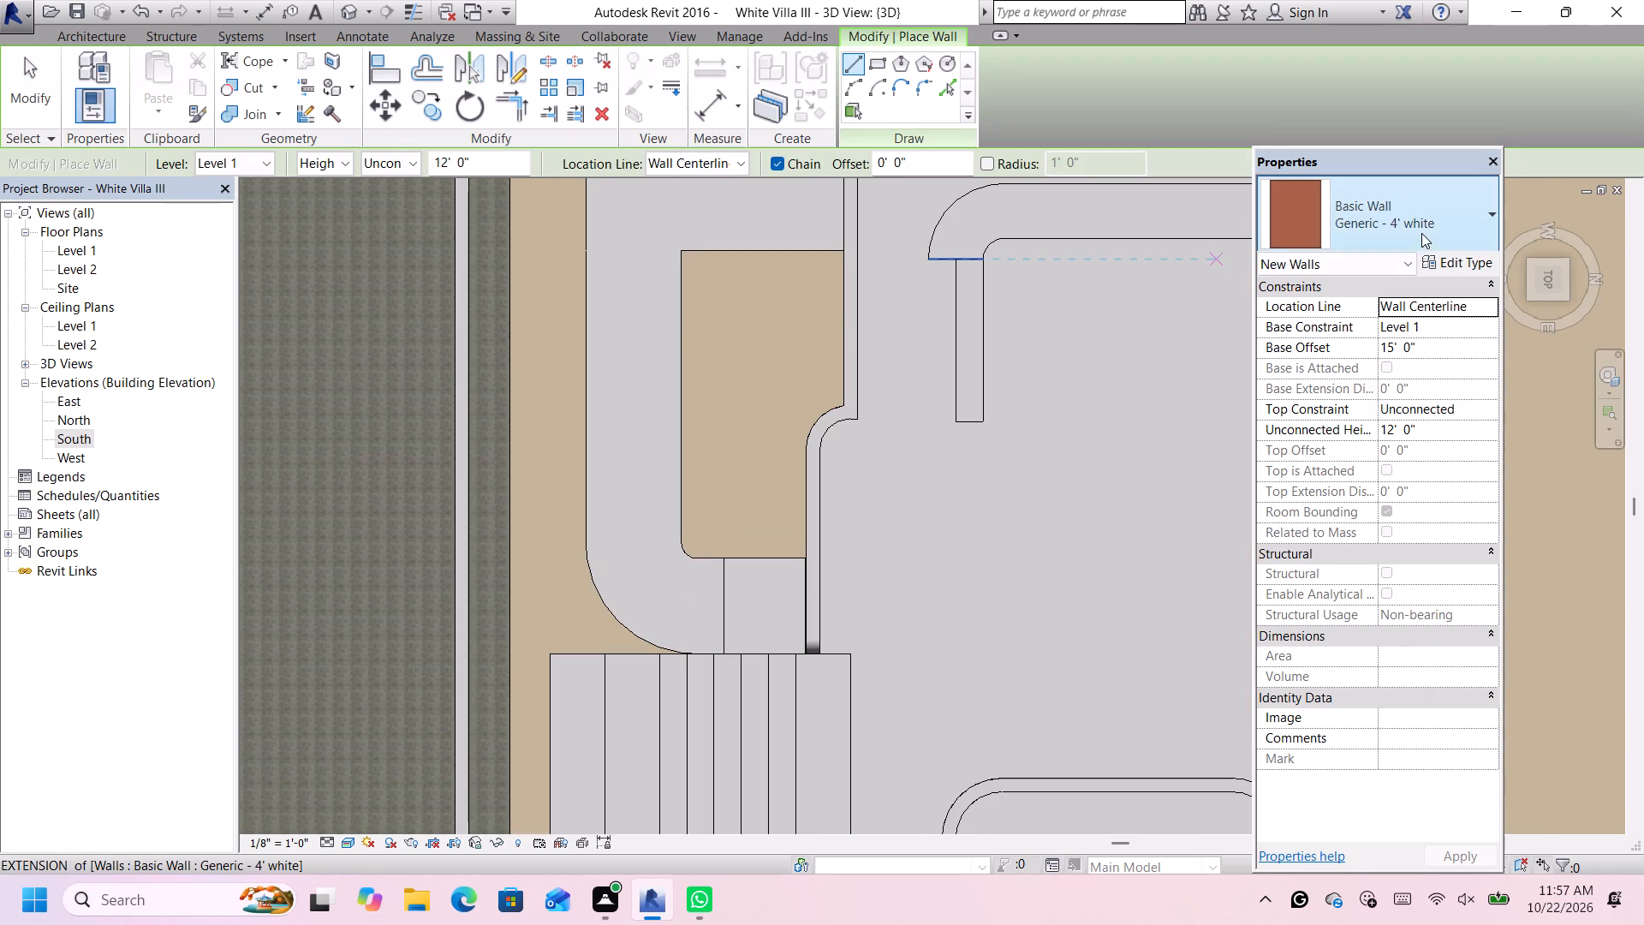
left_click(1421, 233)
scroll(1407, 415, "up", 1)
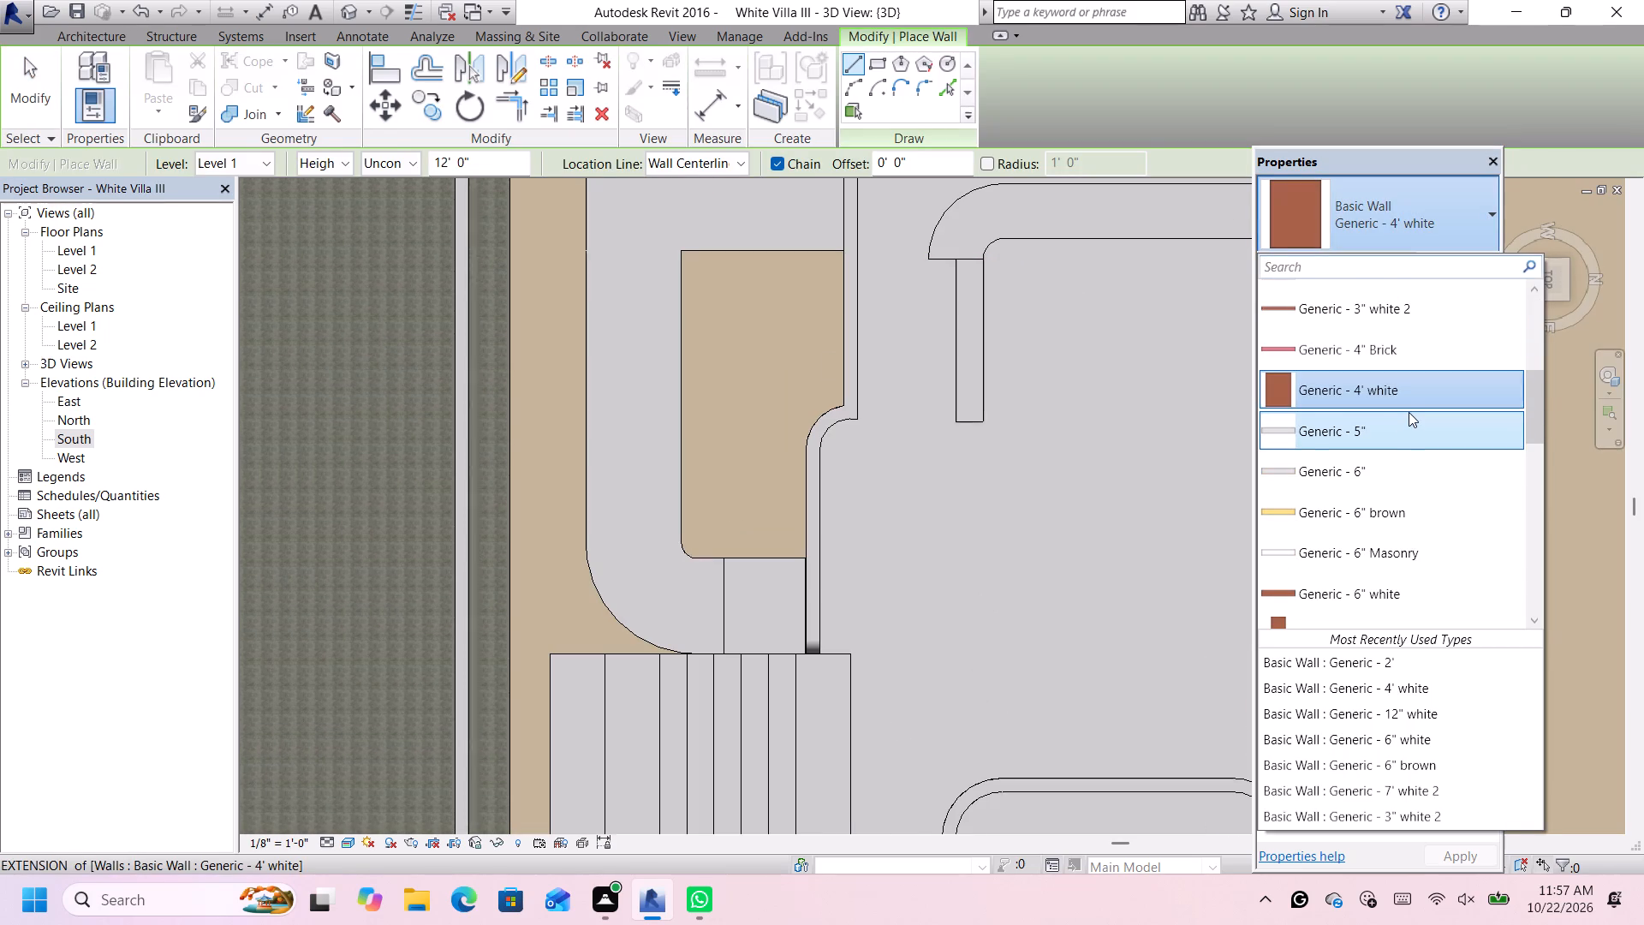
scroll(1409, 410, "up", 1)
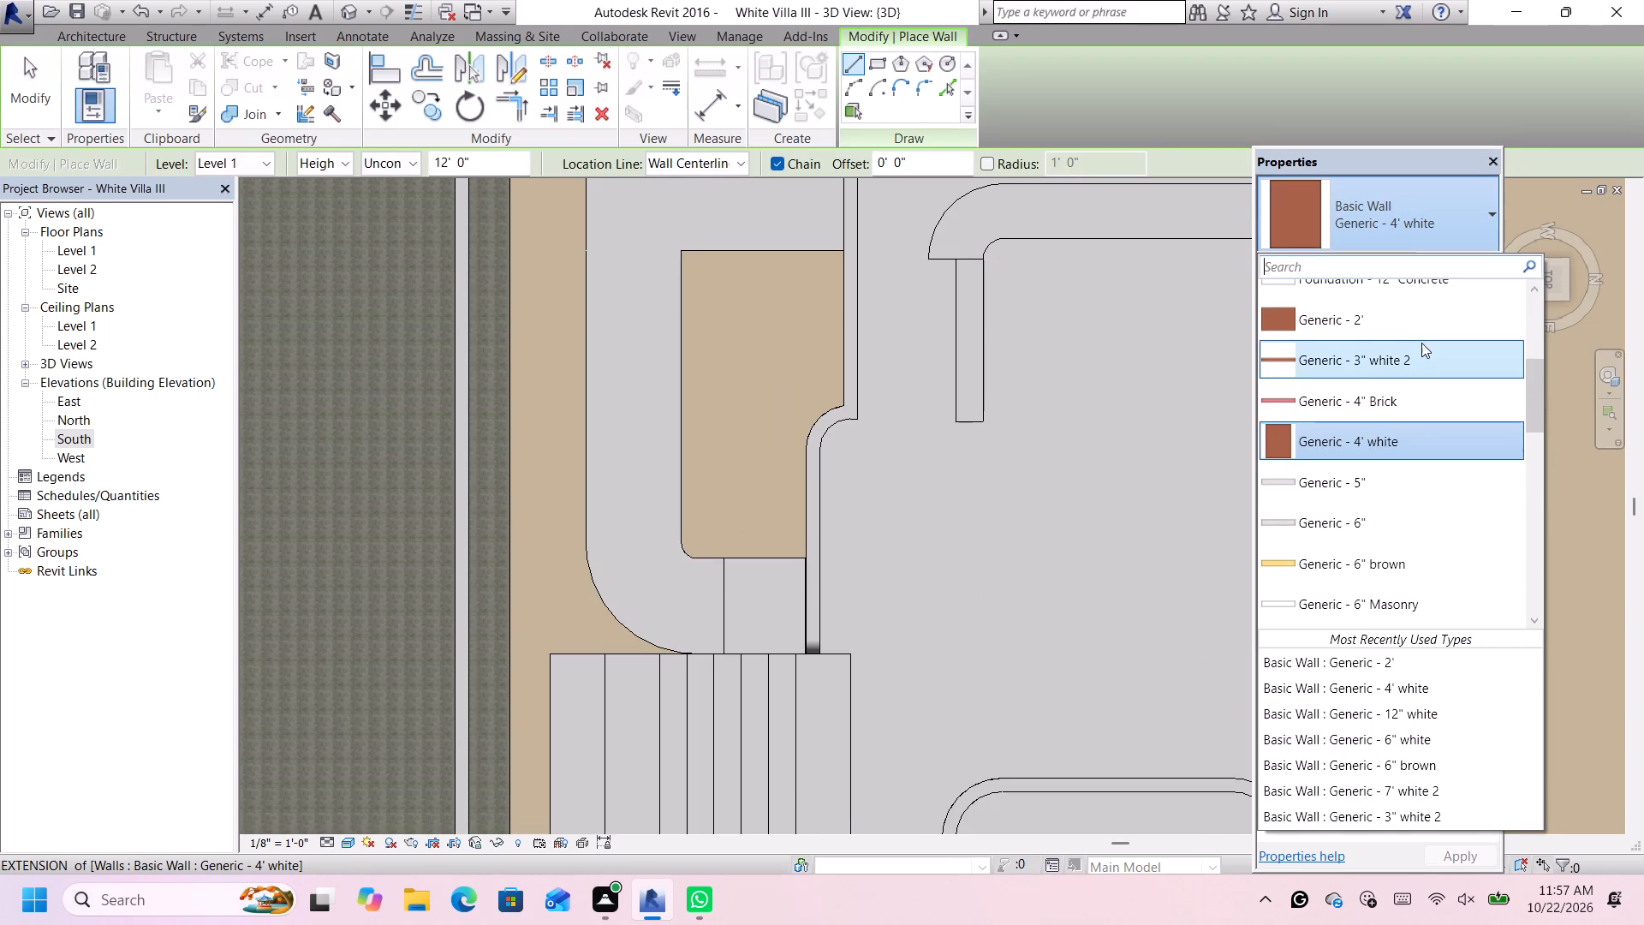
left_click(1427, 325)
scroll(1034, 318, "up", 1)
scroll(944, 284, "up", 2)
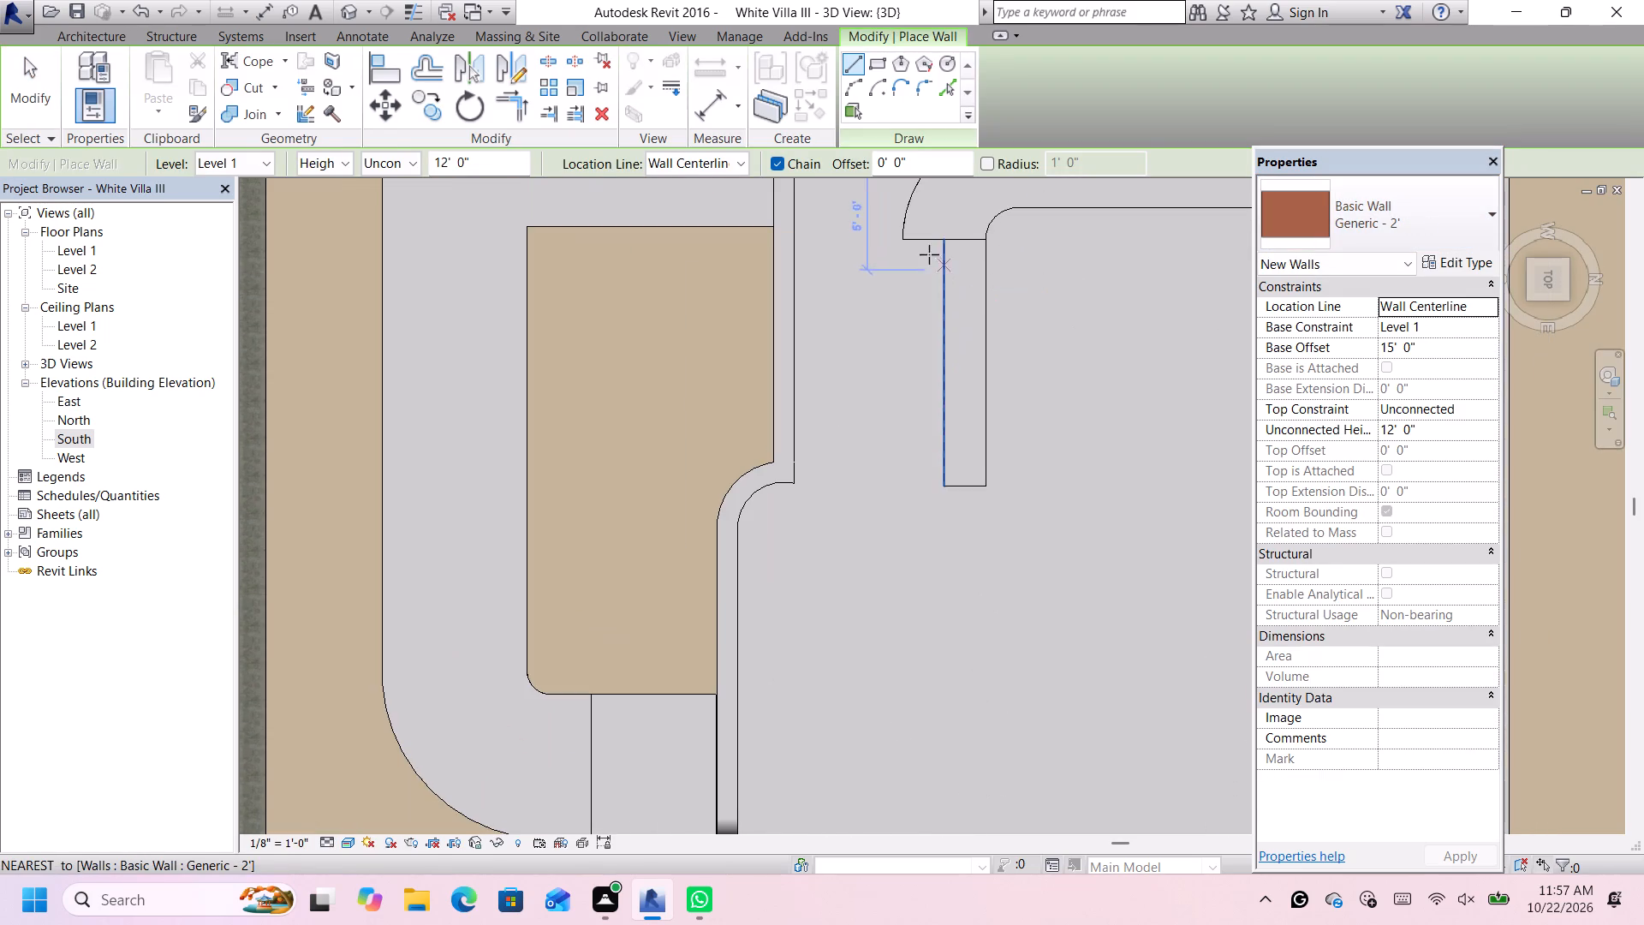
scroll(922, 239, "up", 1)
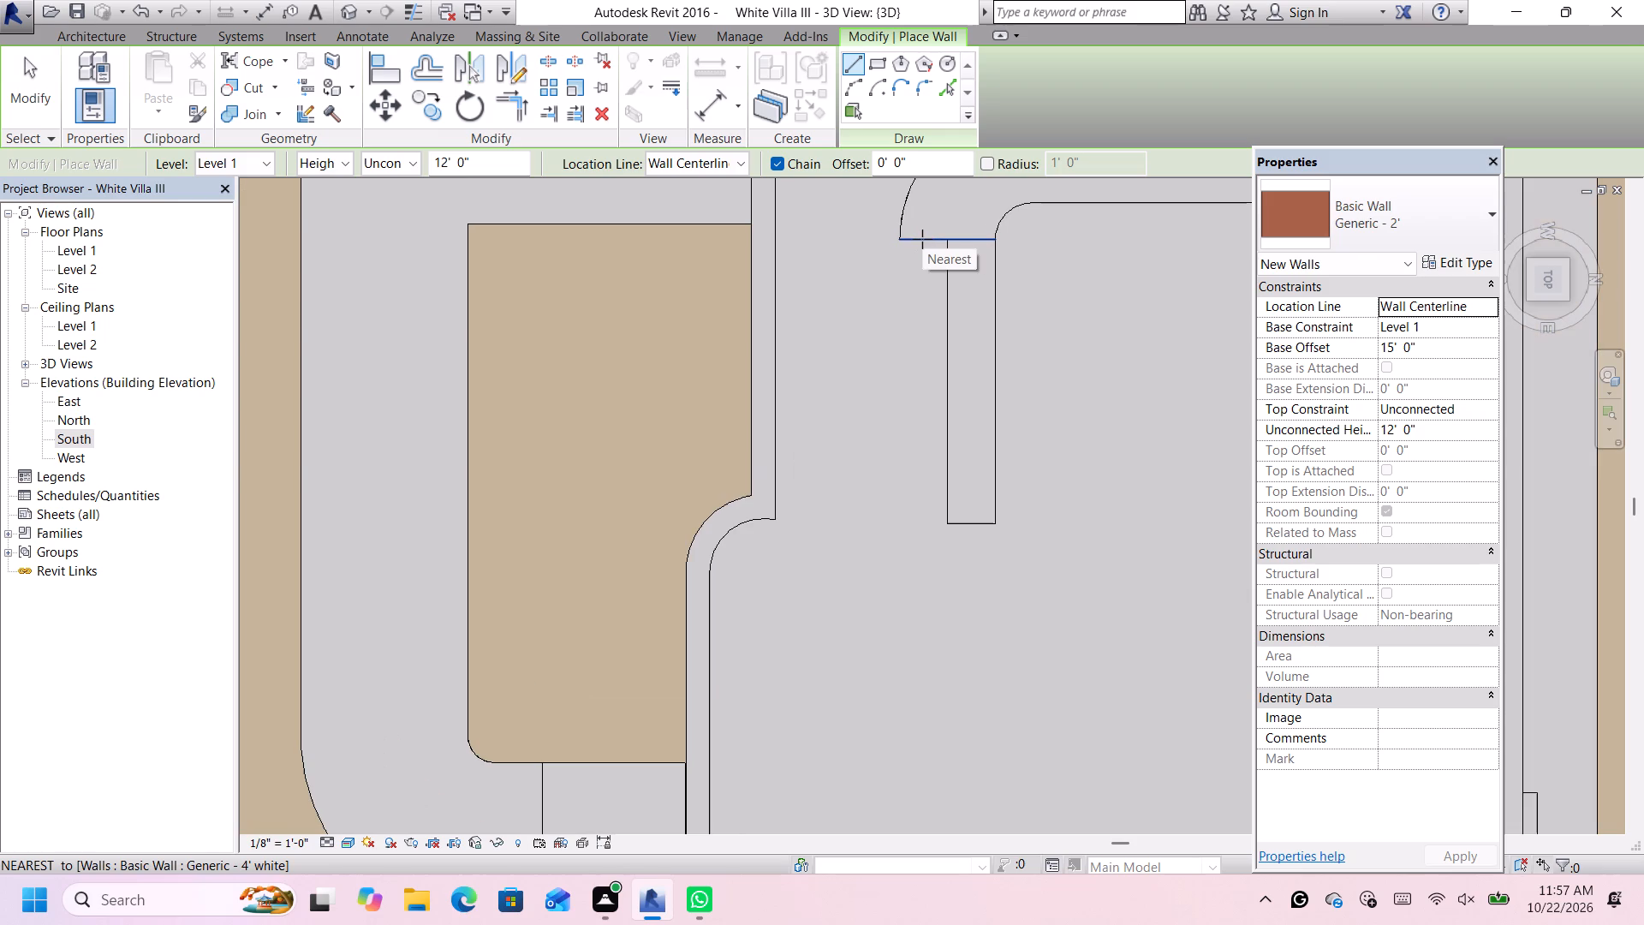
left_click(922, 239)
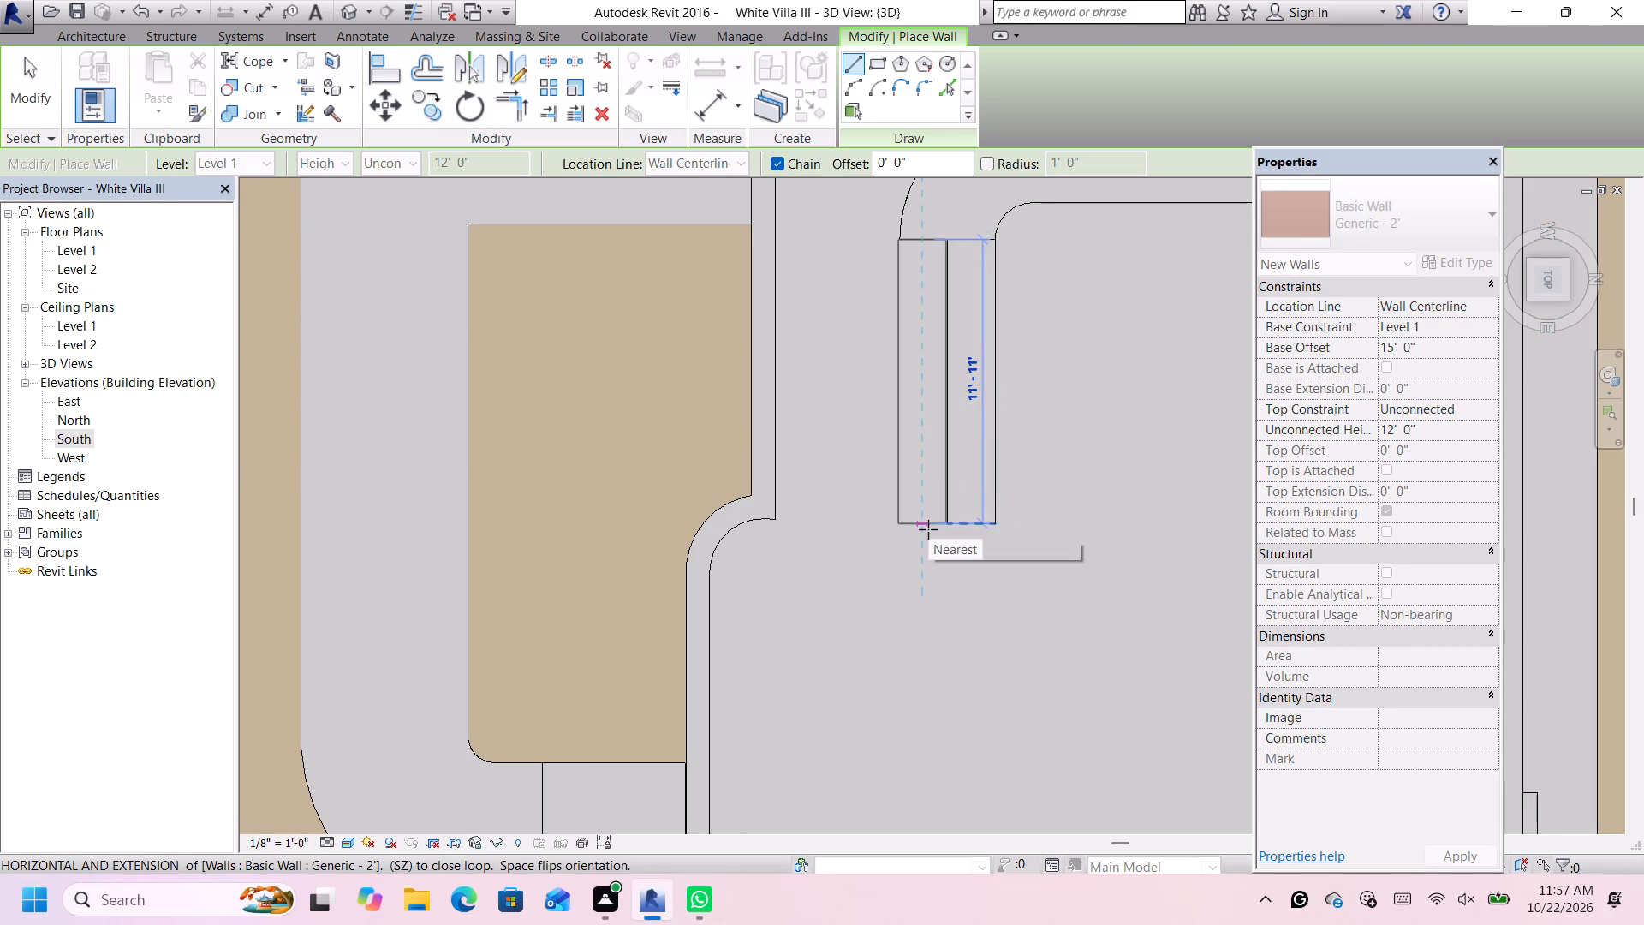
left_click(928, 528)
scroll(933, 391, "down", 2)
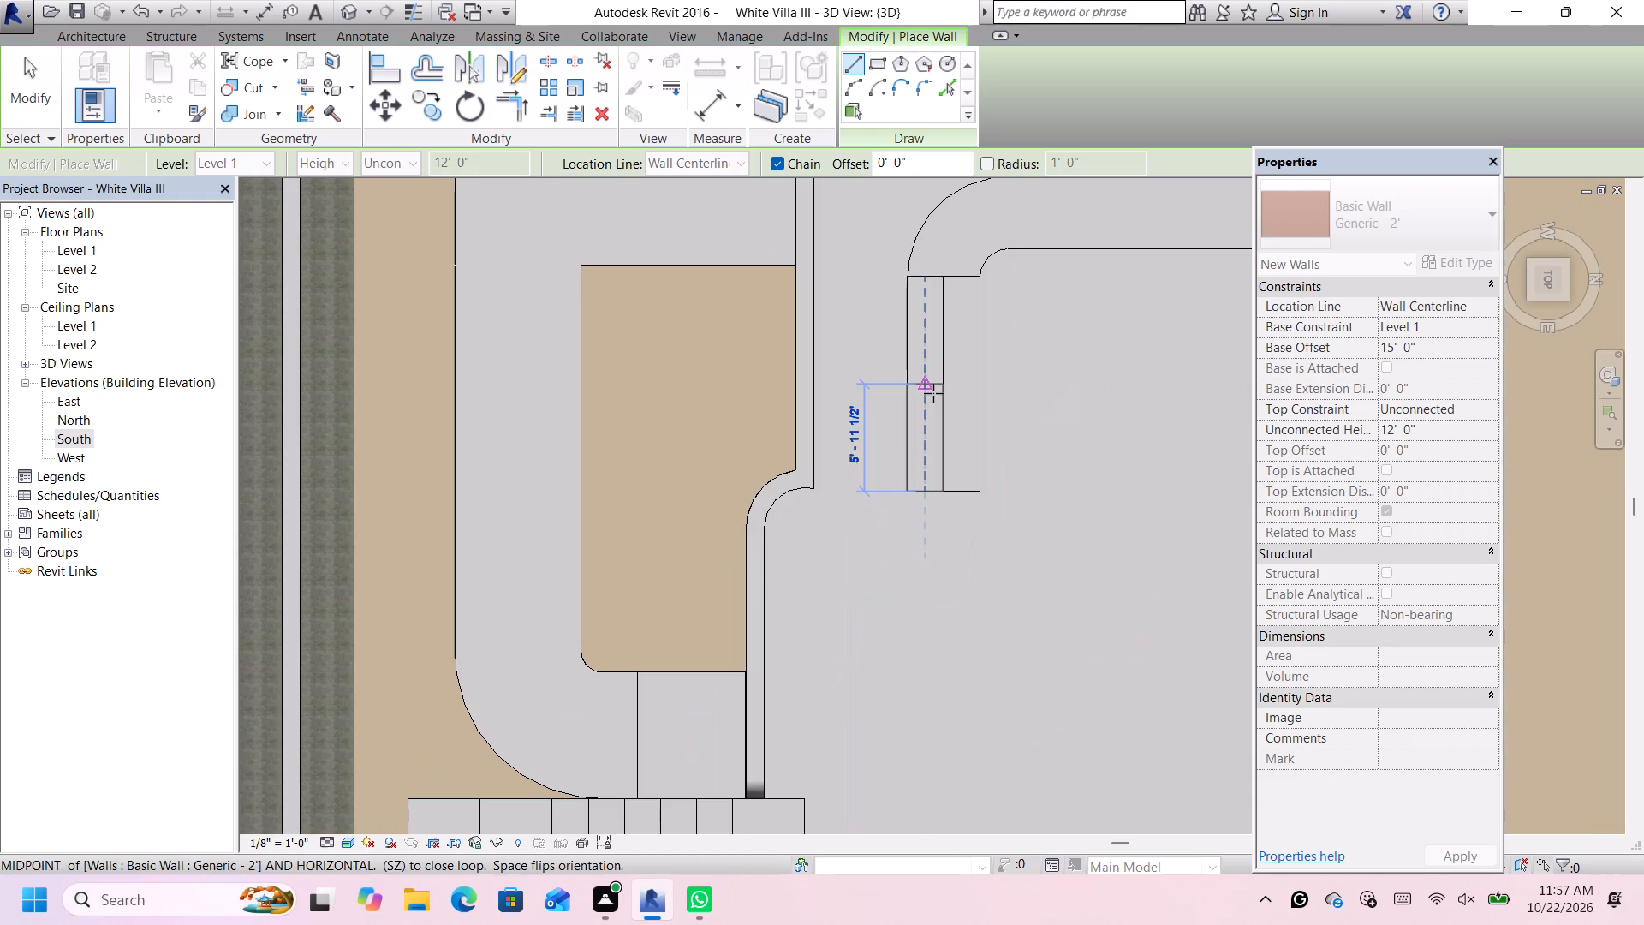
key("Escape")
key("Escape")
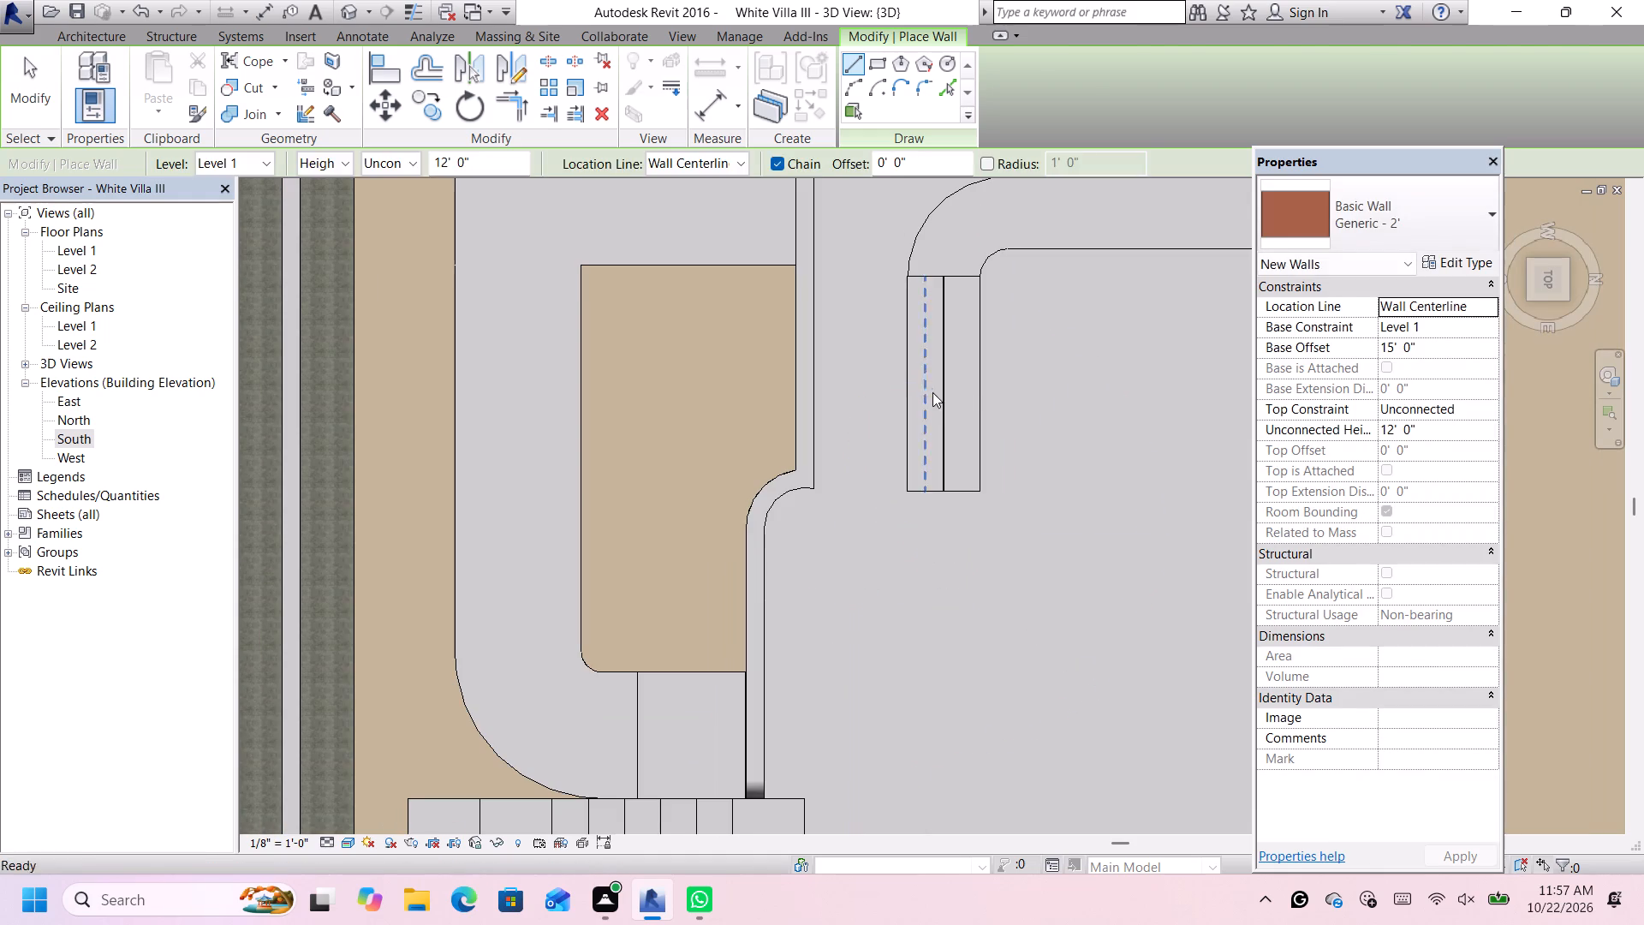
Set the new 2' wall's base offset to 7'.
left_click(915, 400)
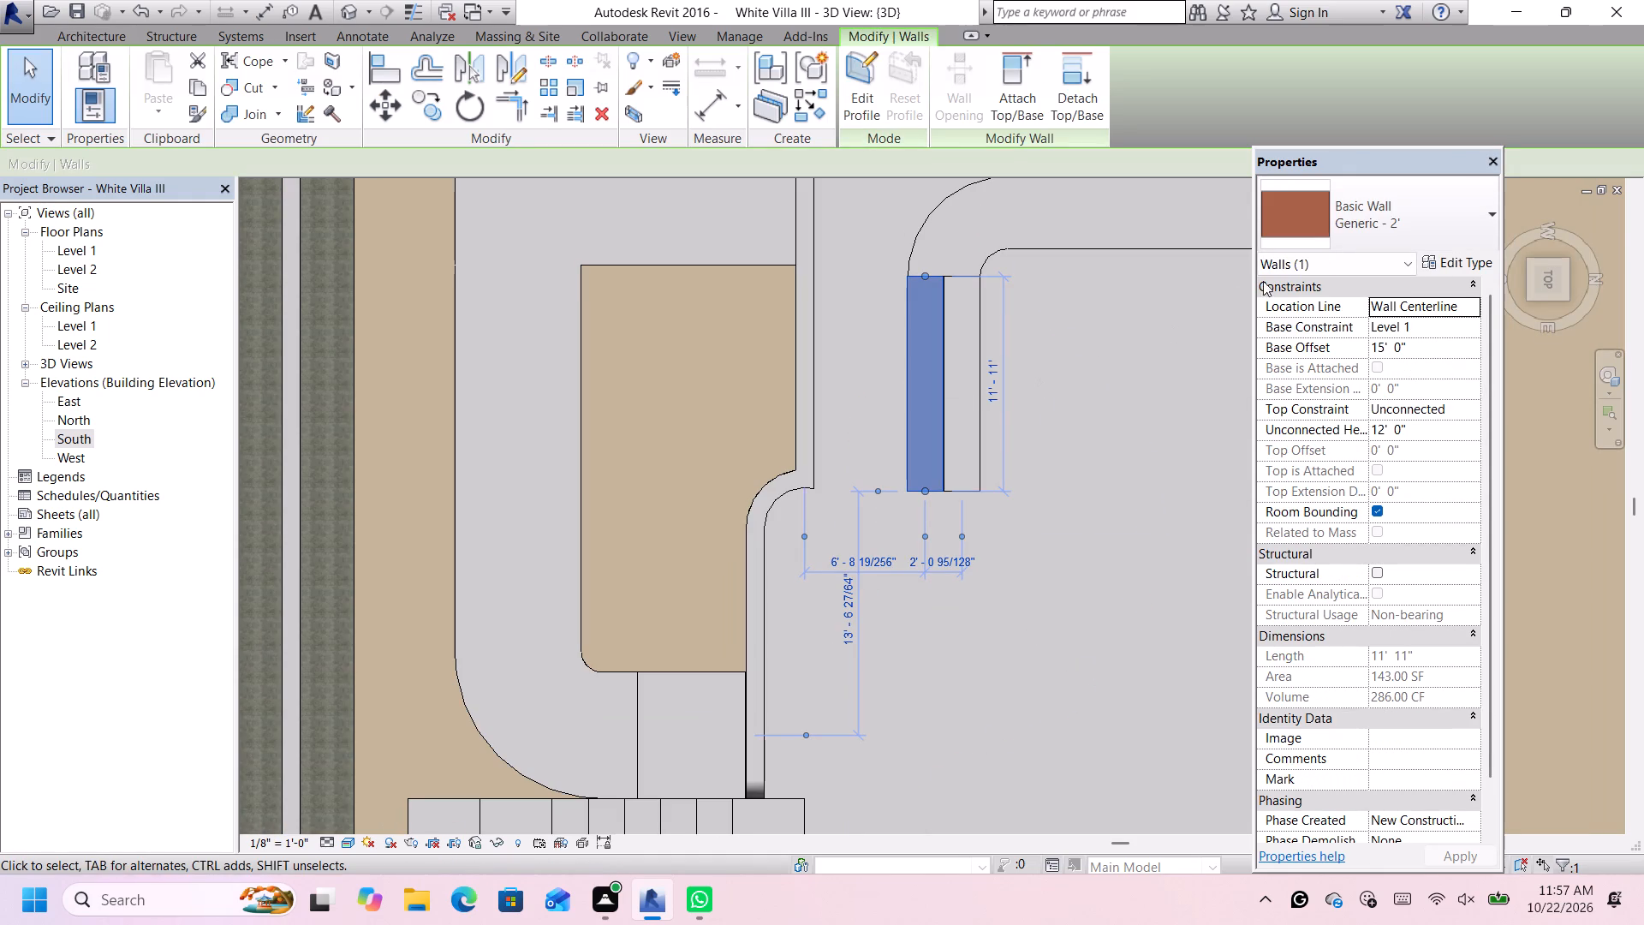
left_click(1528, 277)
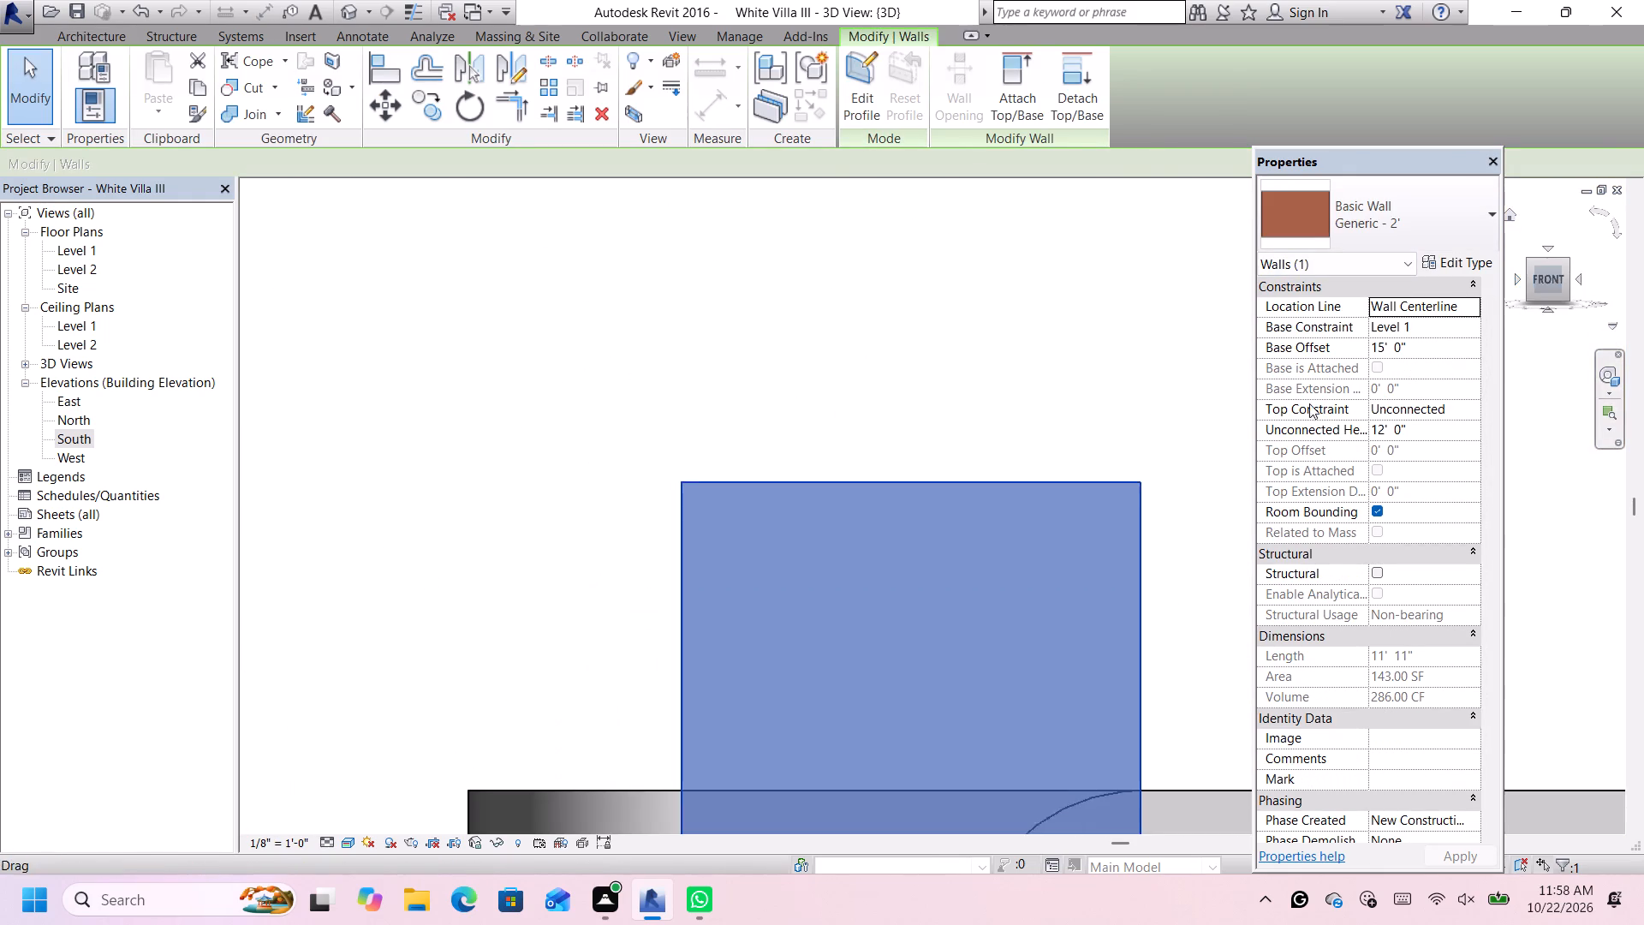
scroll(1152, 450, "down", 4)
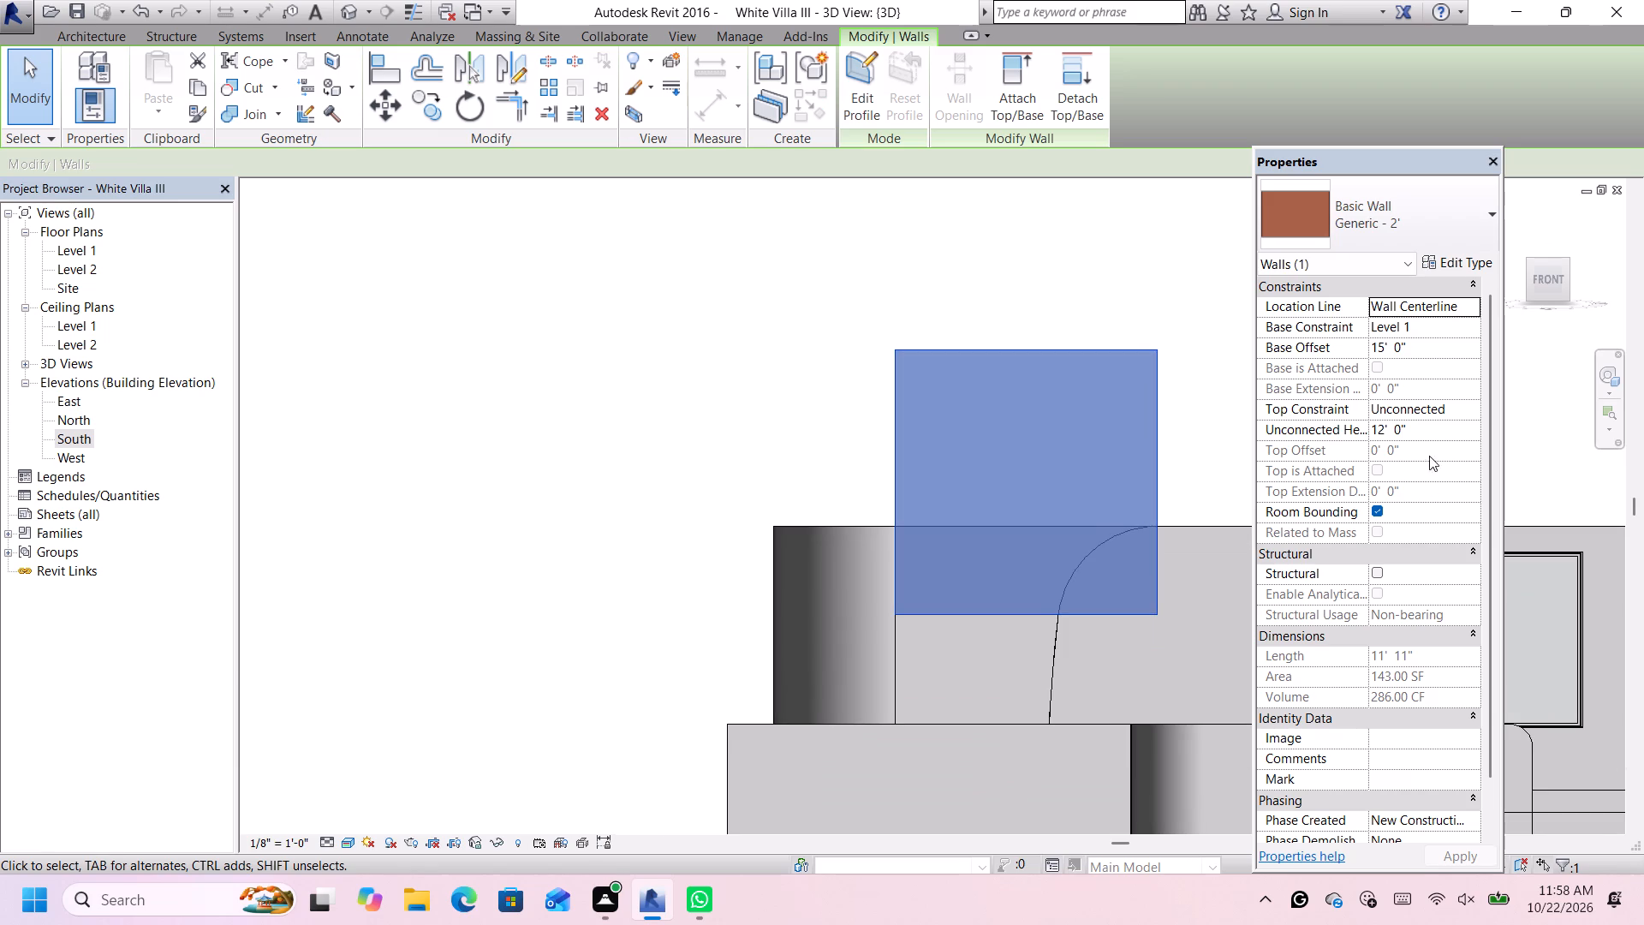
left_click(1438, 349)
key("BackSpace")
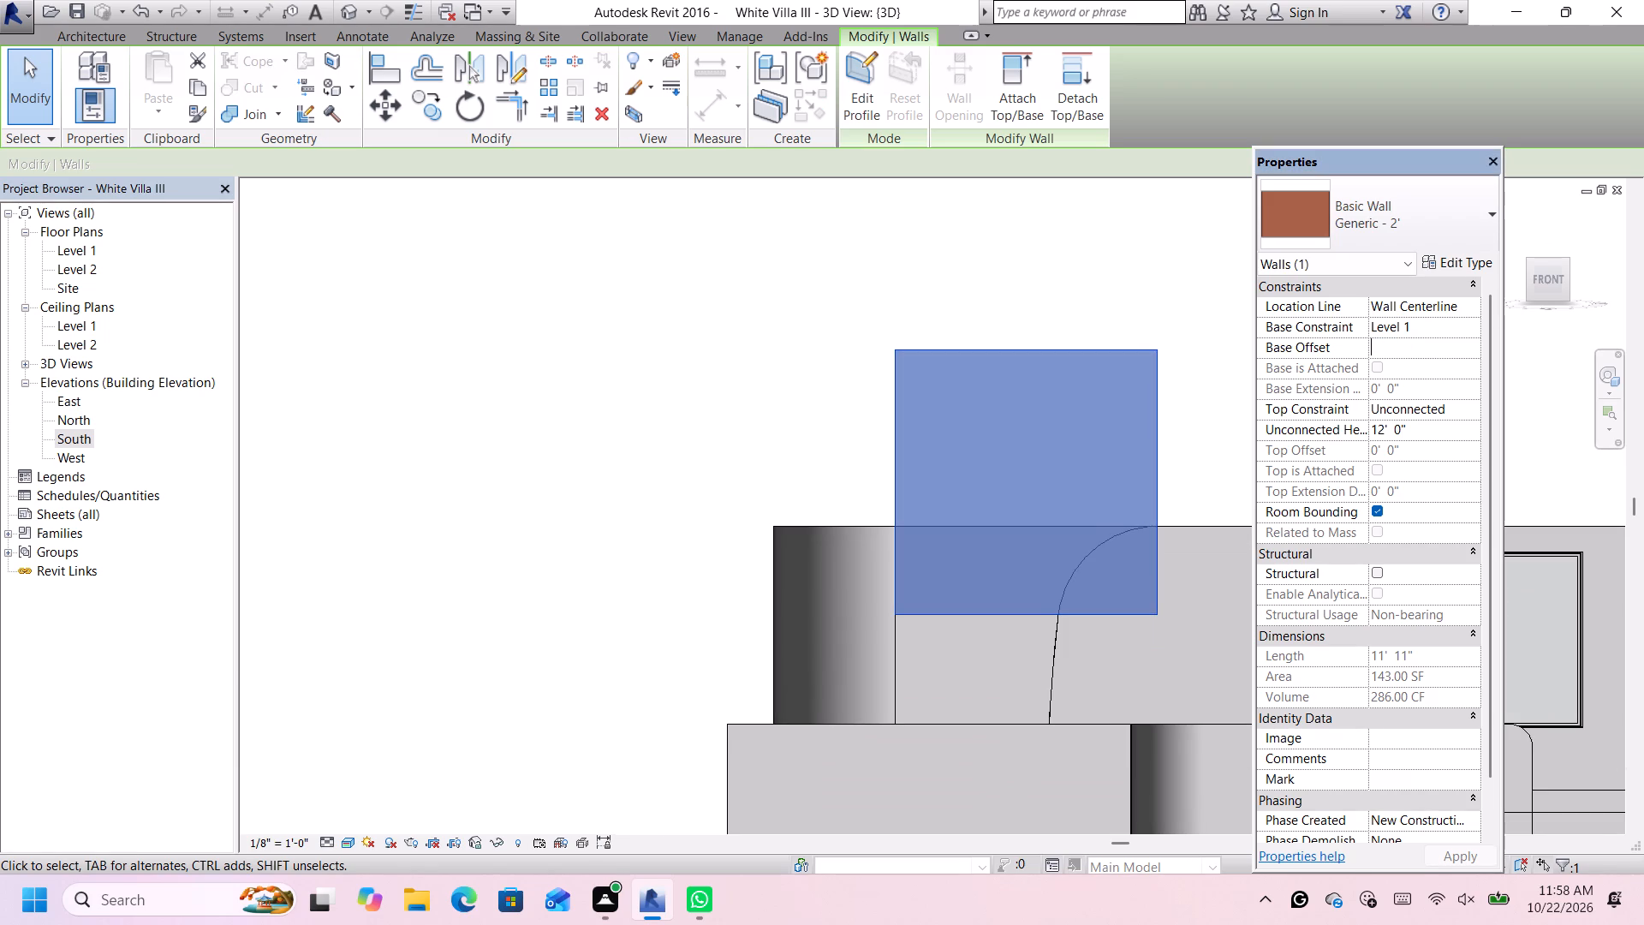
type("7'")
key("Return")
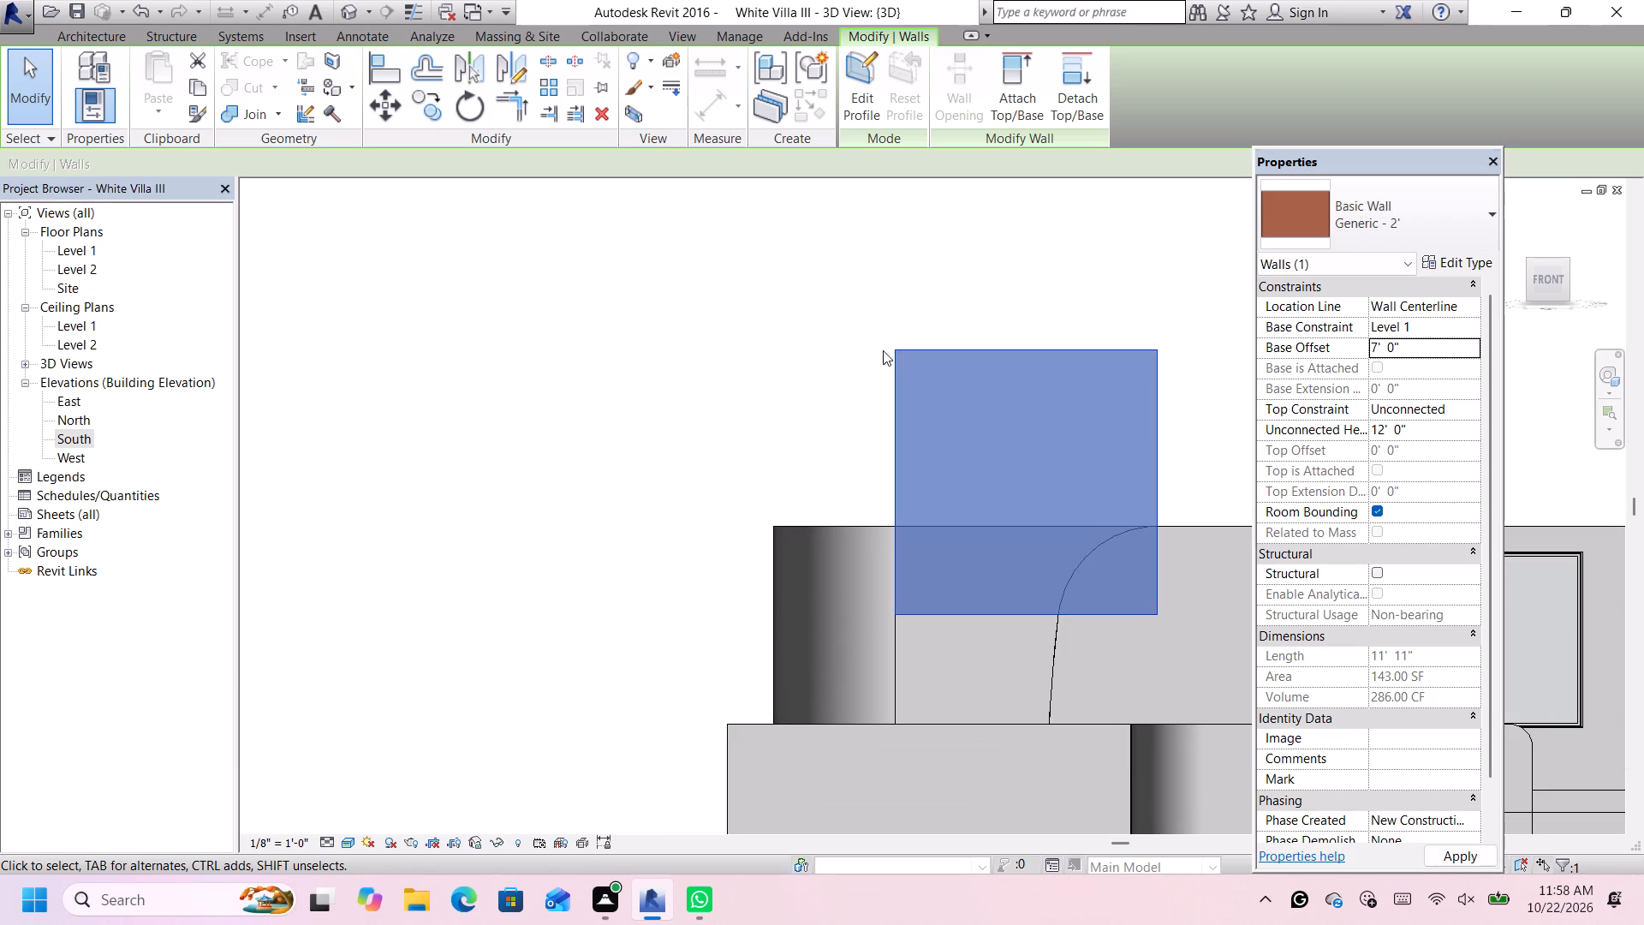
Edit the new wall's profile and draw an arc of about 10' radius from its top outer corner to its base line.
left_click(867, 98)
scroll(1081, 534, "up", 2)
scroll(1115, 569, "down", 5)
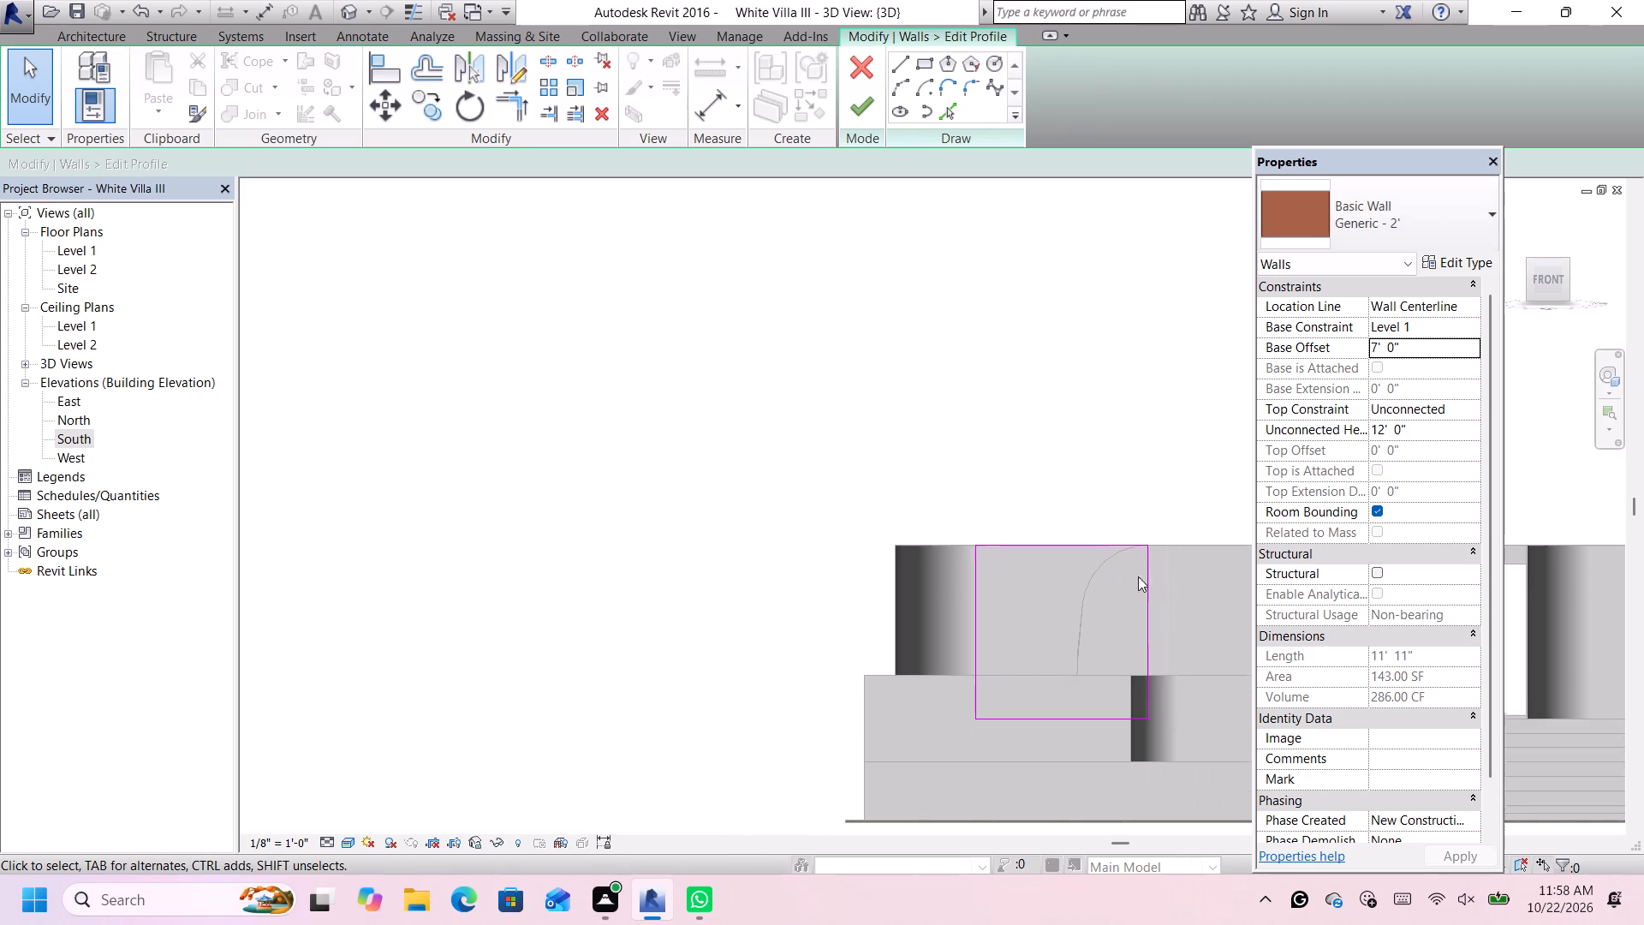
scroll(1124, 590, "down", 4)
scroll(1167, 704, "up", 10)
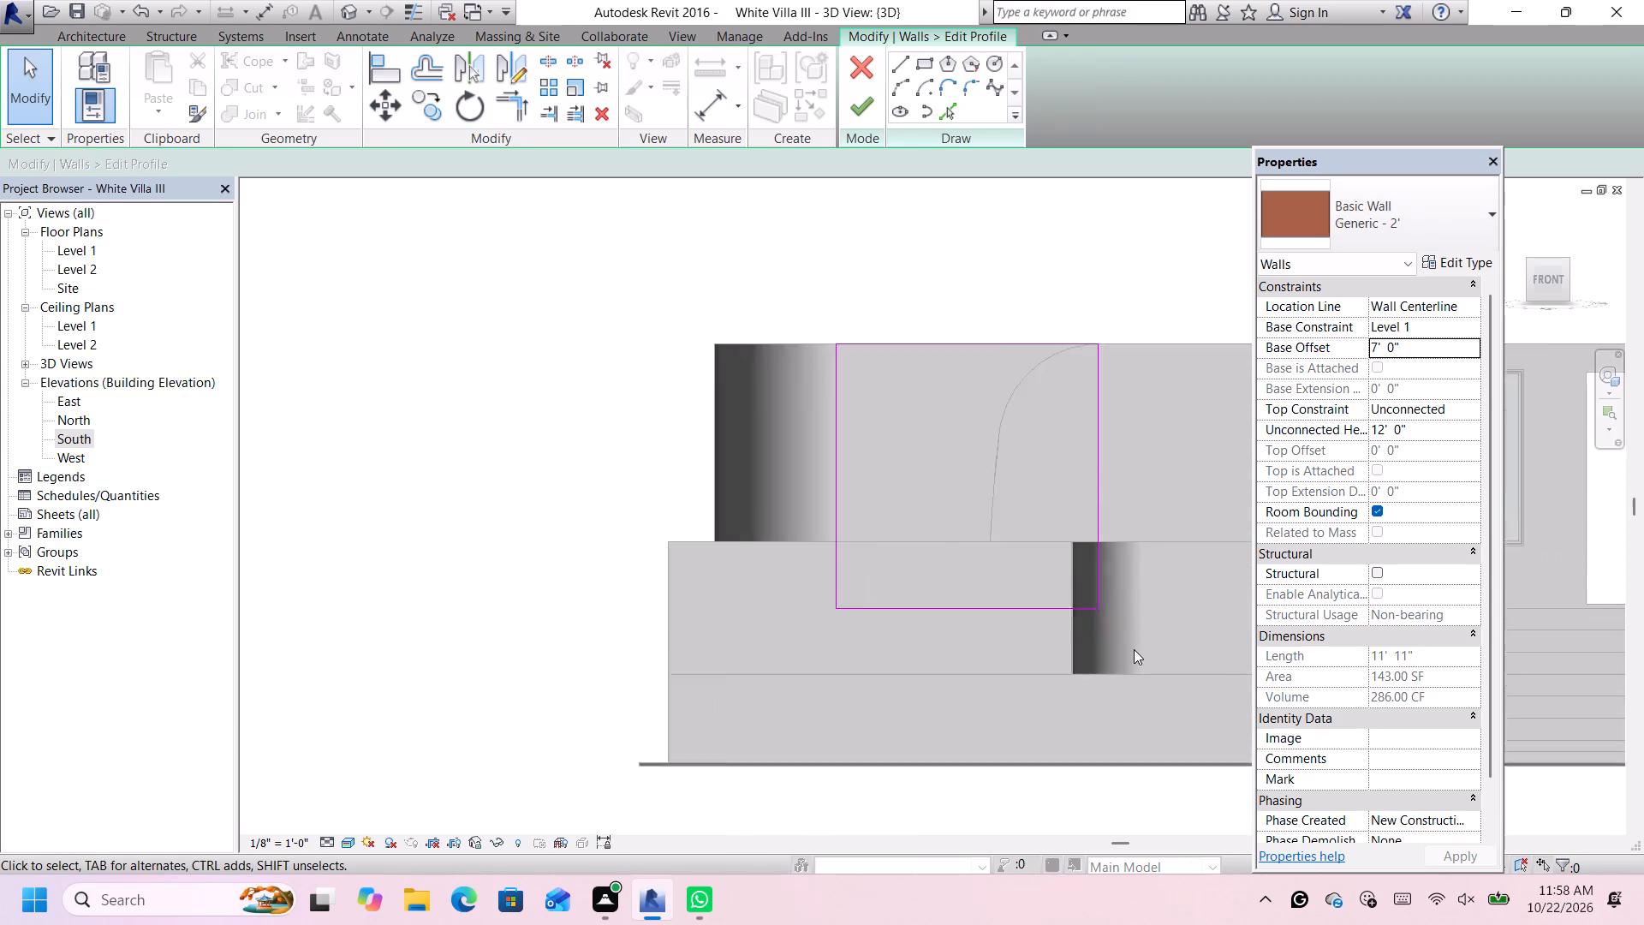
left_click(897, 94)
scroll(962, 142, "down", 2)
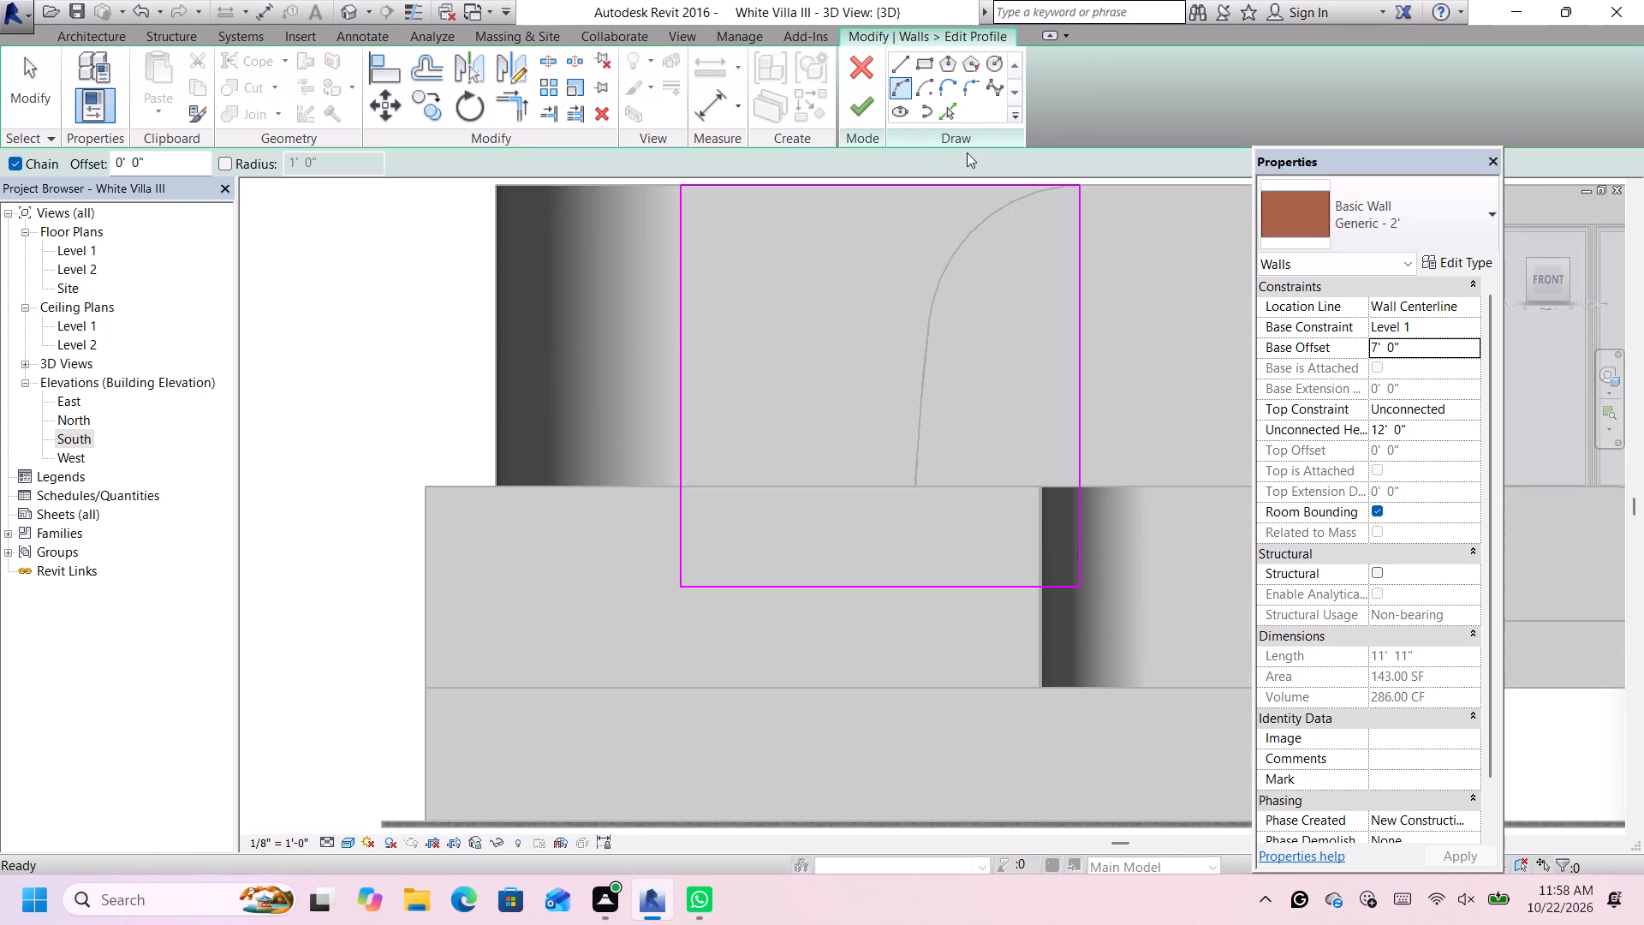
scroll(1022, 222, "down", 2)
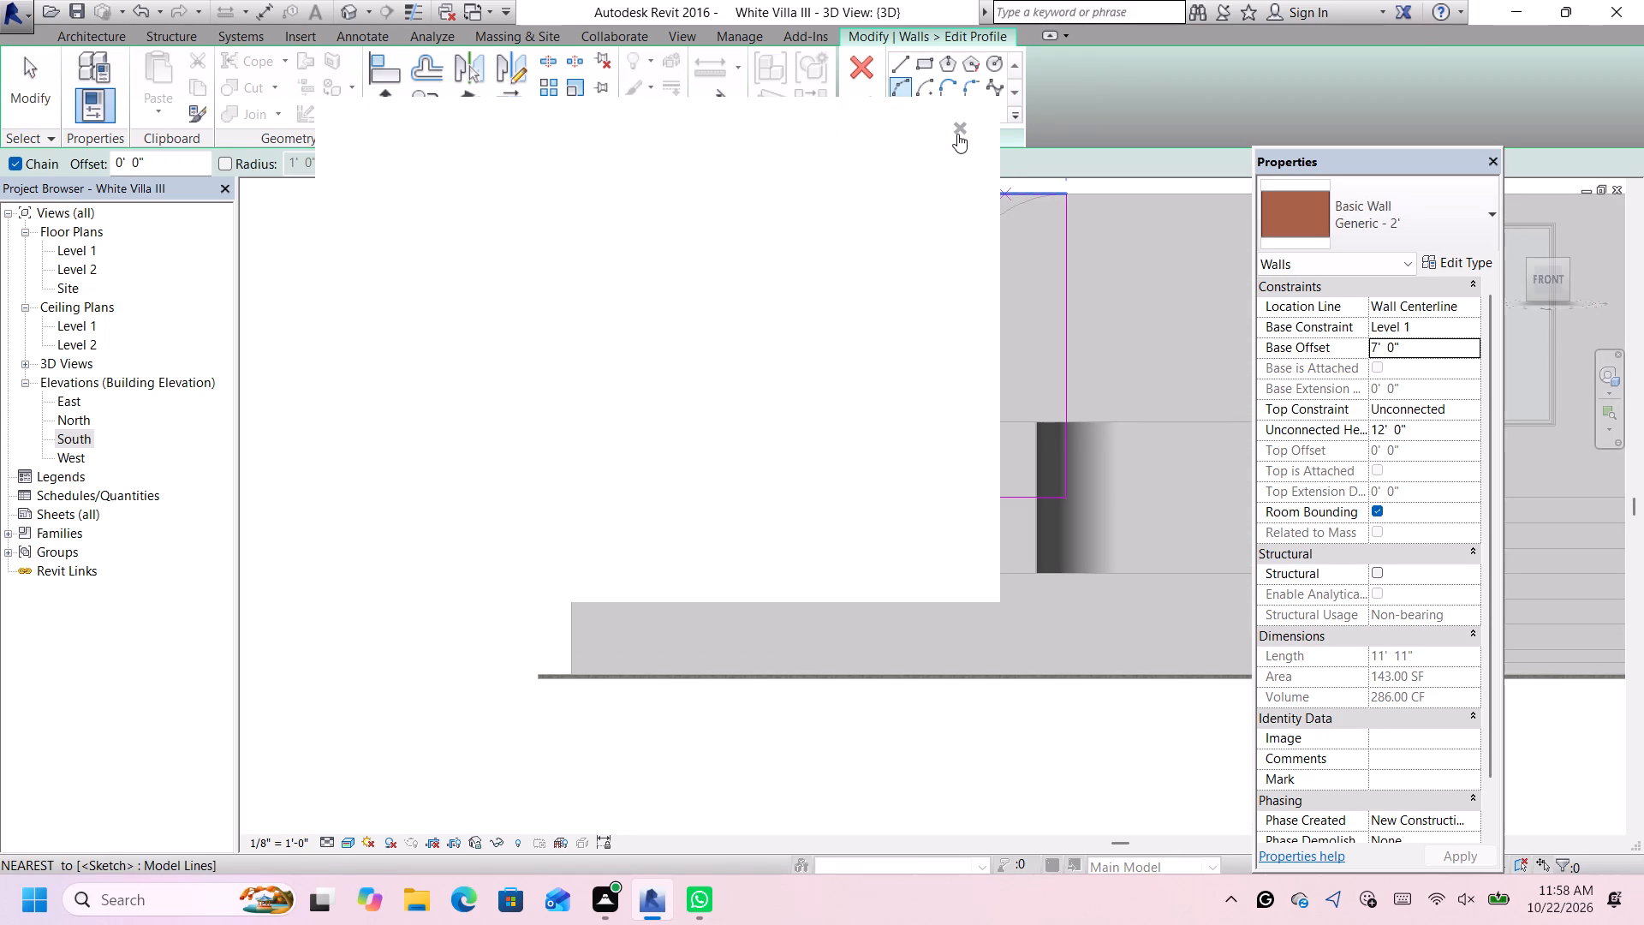
left_click(957, 134)
scroll(1027, 188, "up", 1)
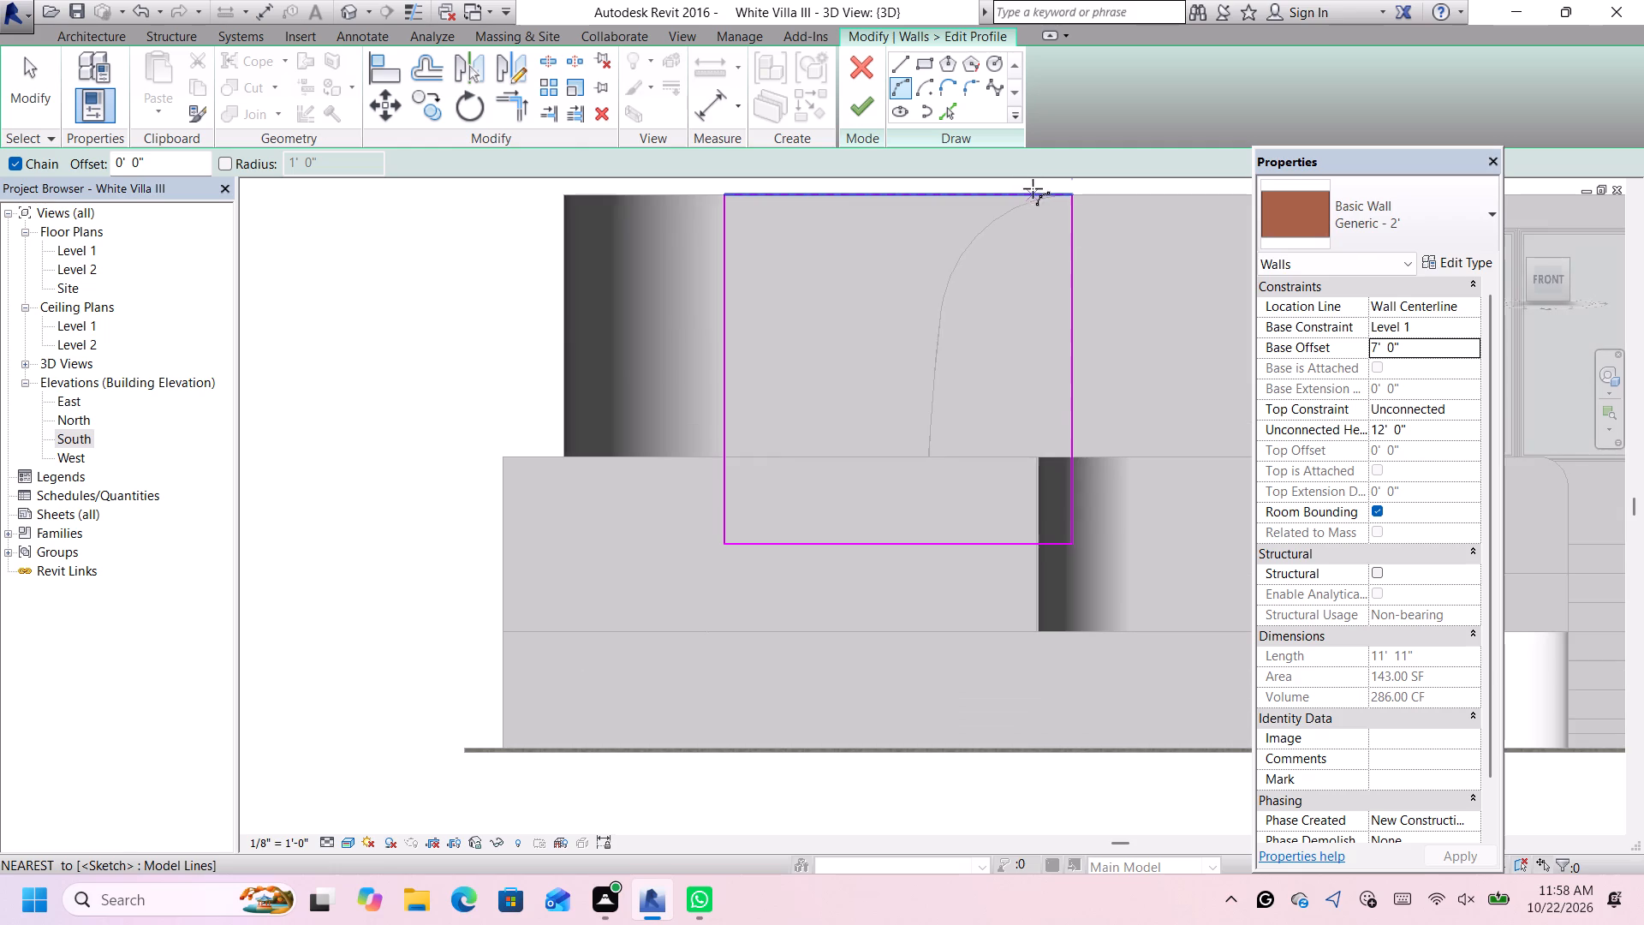
left_click(1067, 196)
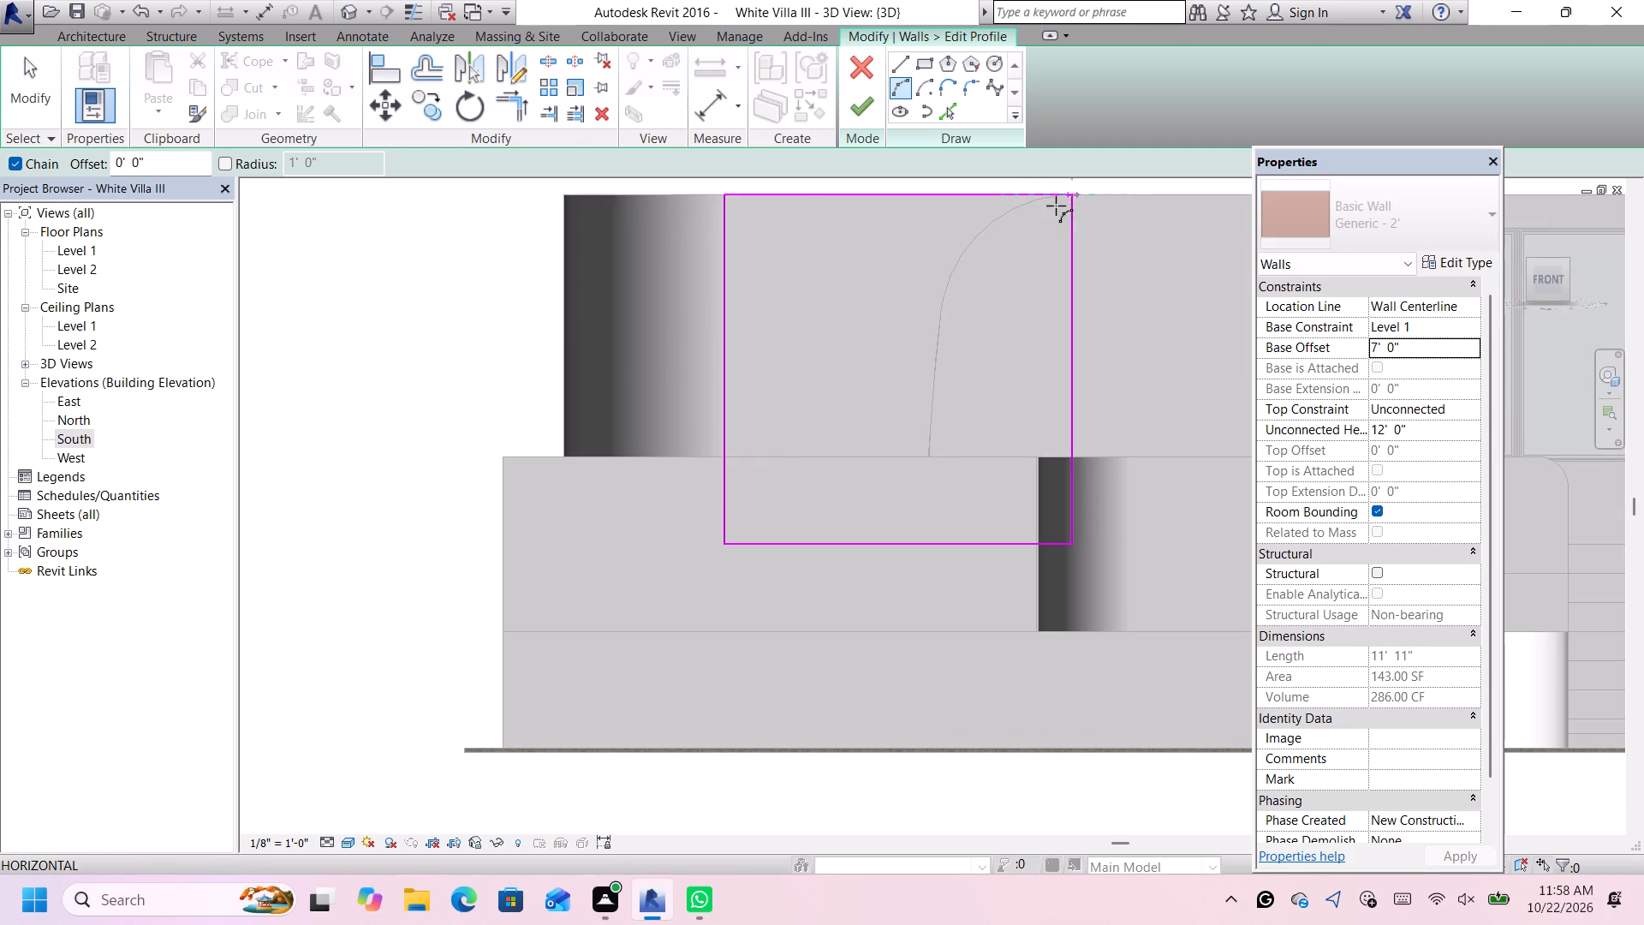
left_click(813, 540)
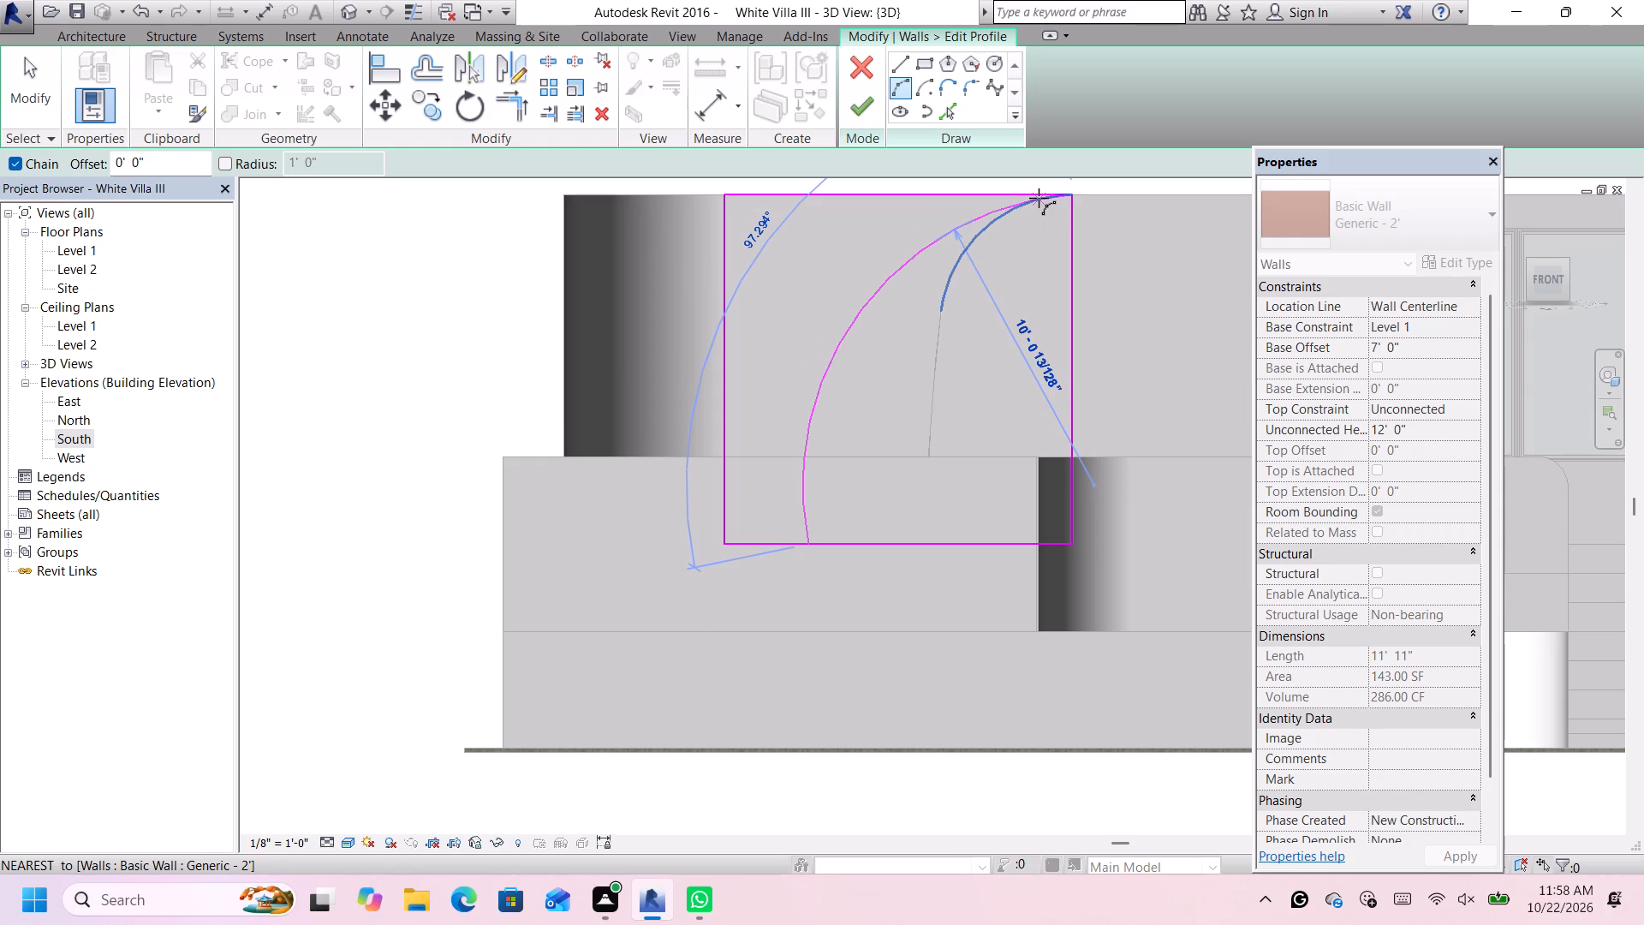
left_click(1039, 198)
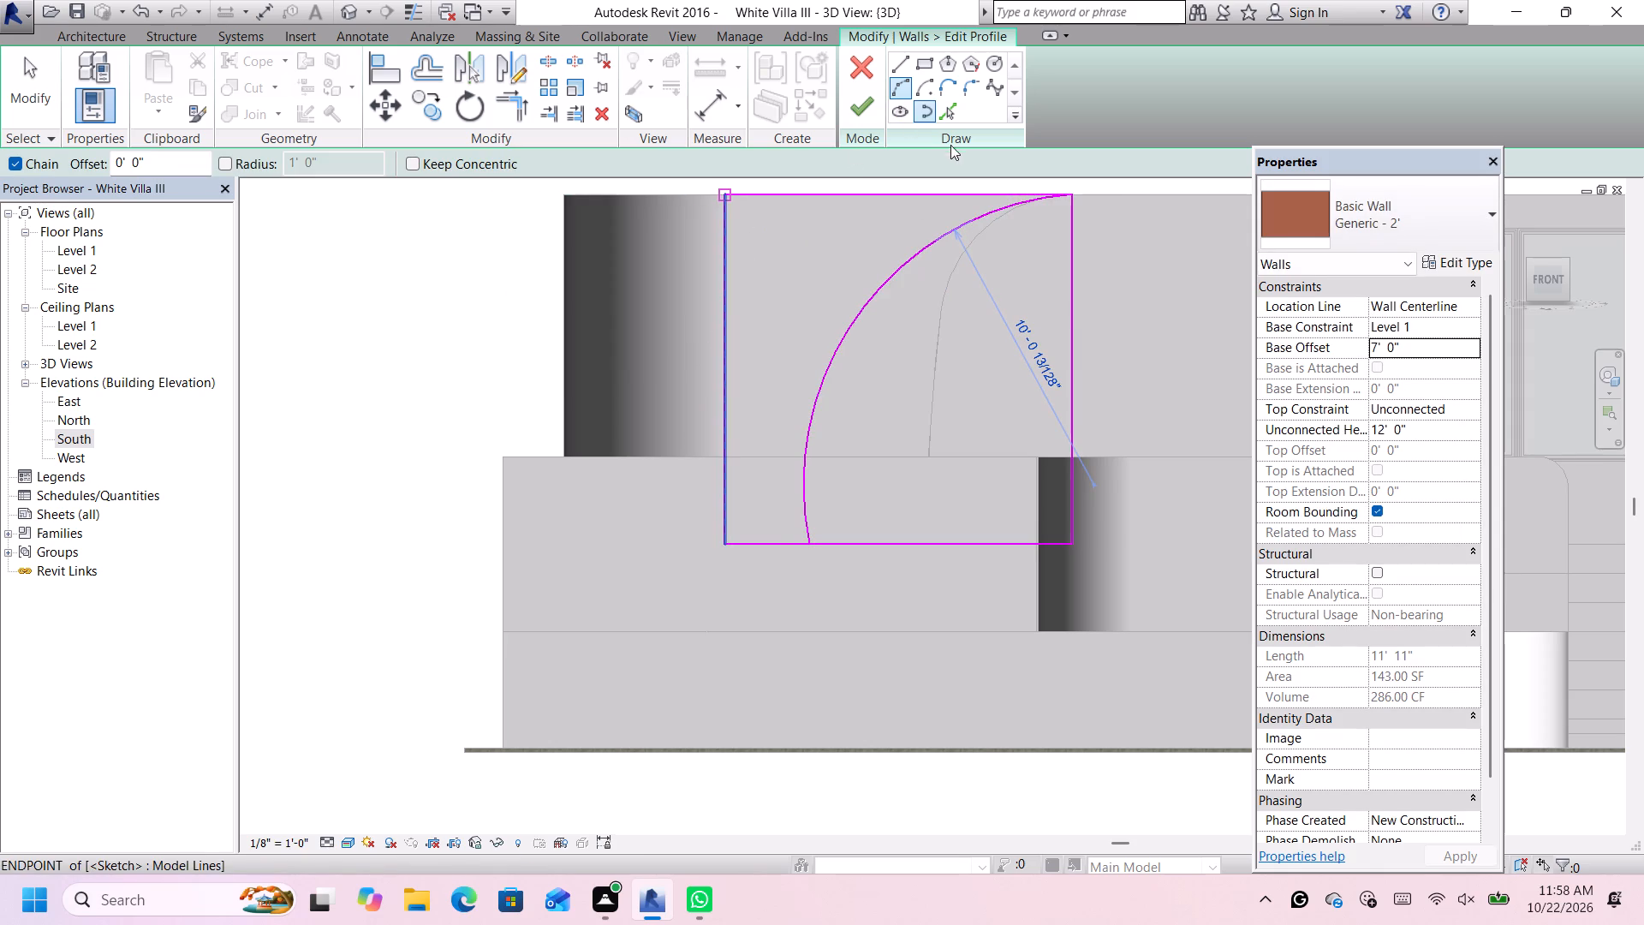
Trim the profile's base line to the lower end of the arc, keeping the part toward the curved wall.
left_click(519, 110)
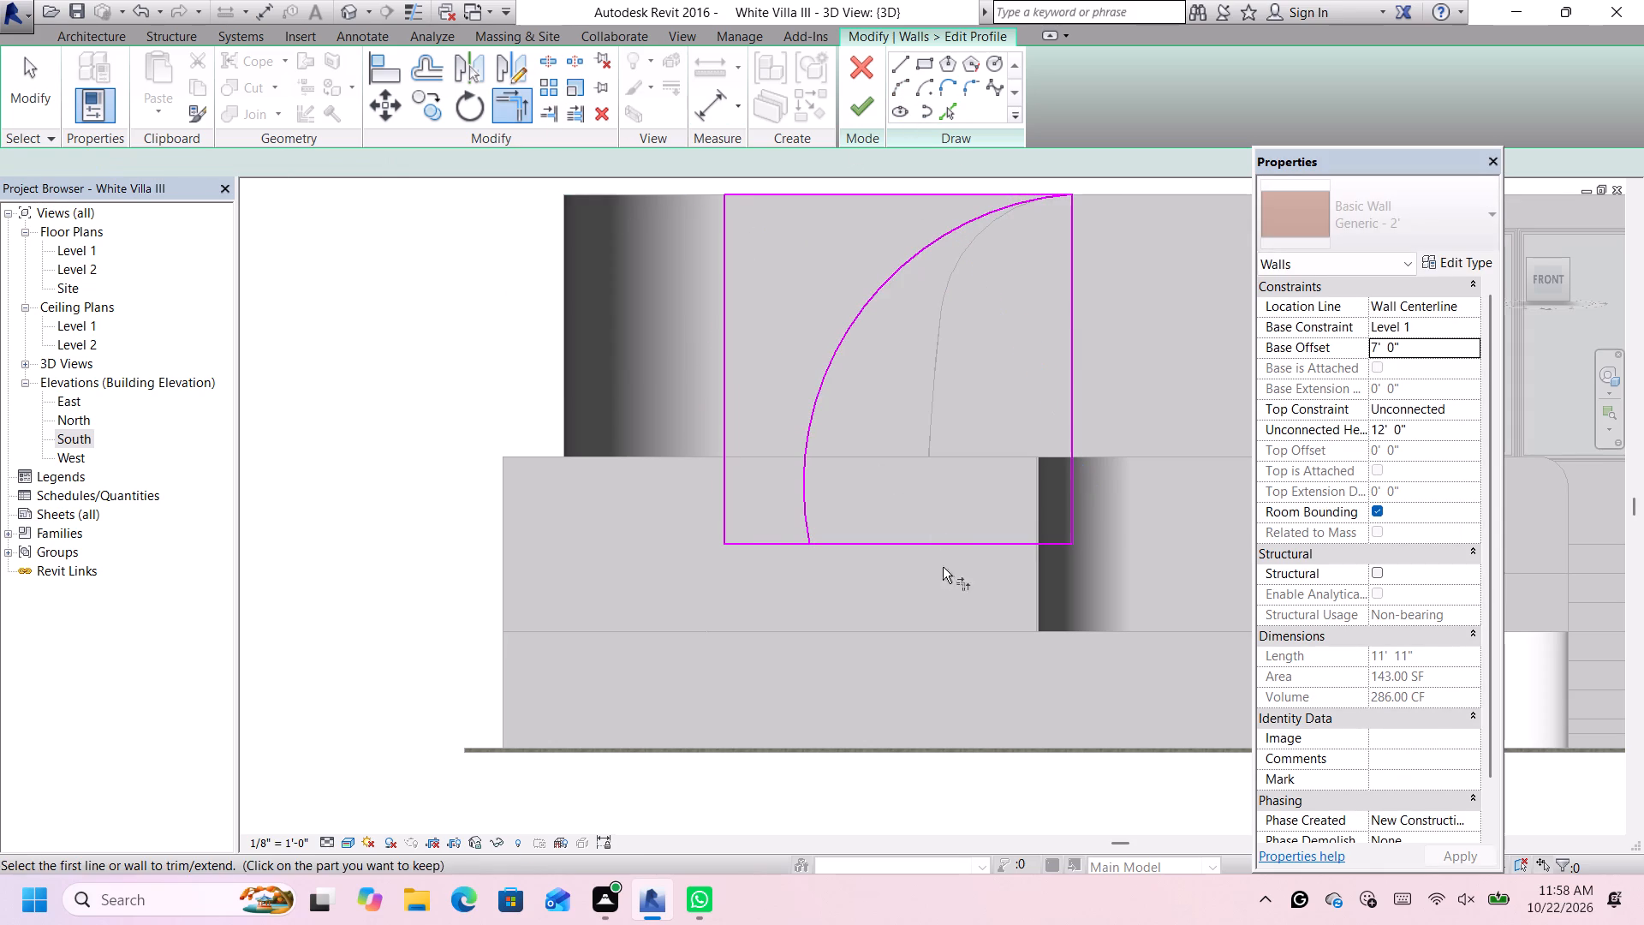
scroll(819, 540, "up", 2)
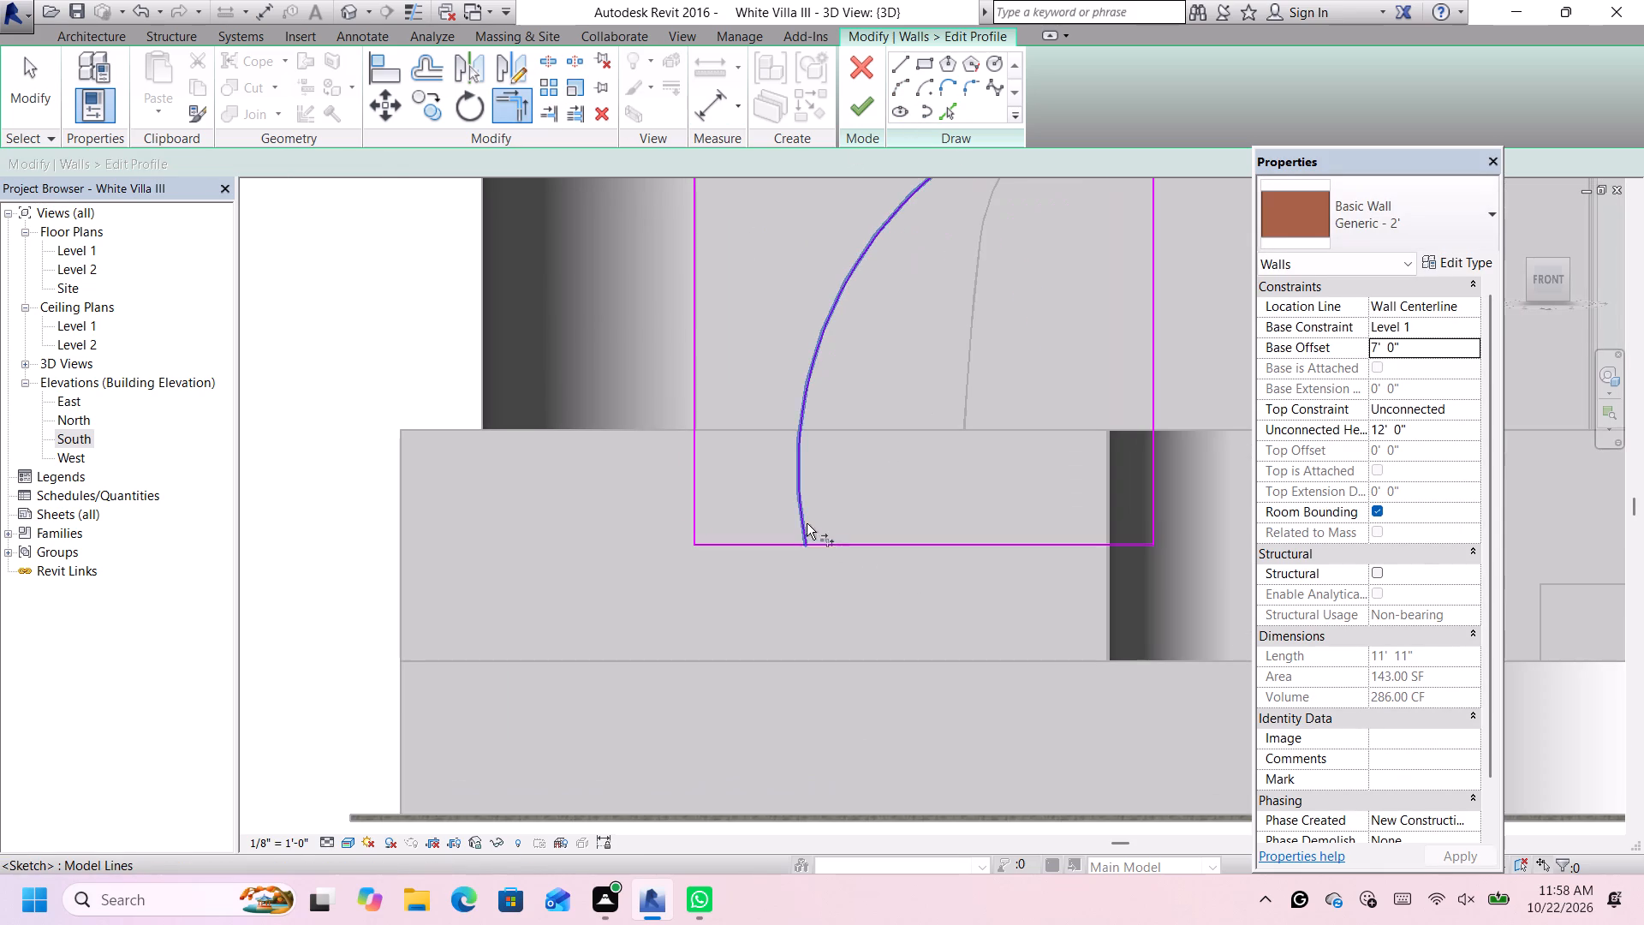
left_click(803, 519)
left_click(783, 545)
scroll(814, 525, "down", 7)
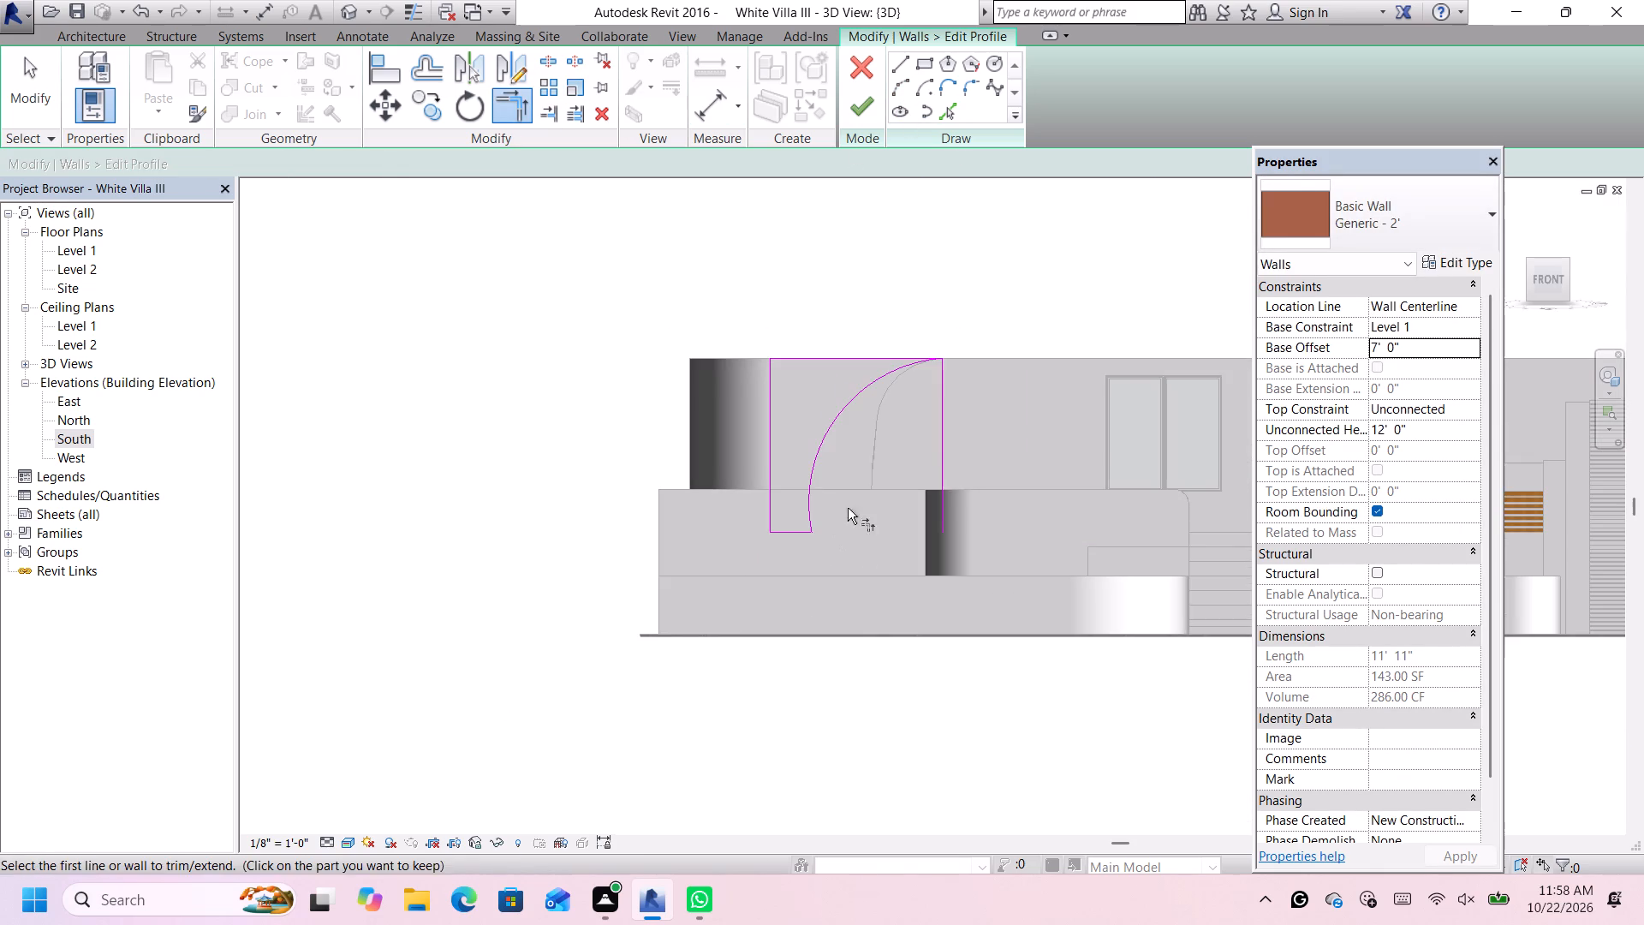
Delete the leftover vertical edge outside the arc and finish the wall's profile edit.
left_click(938, 421)
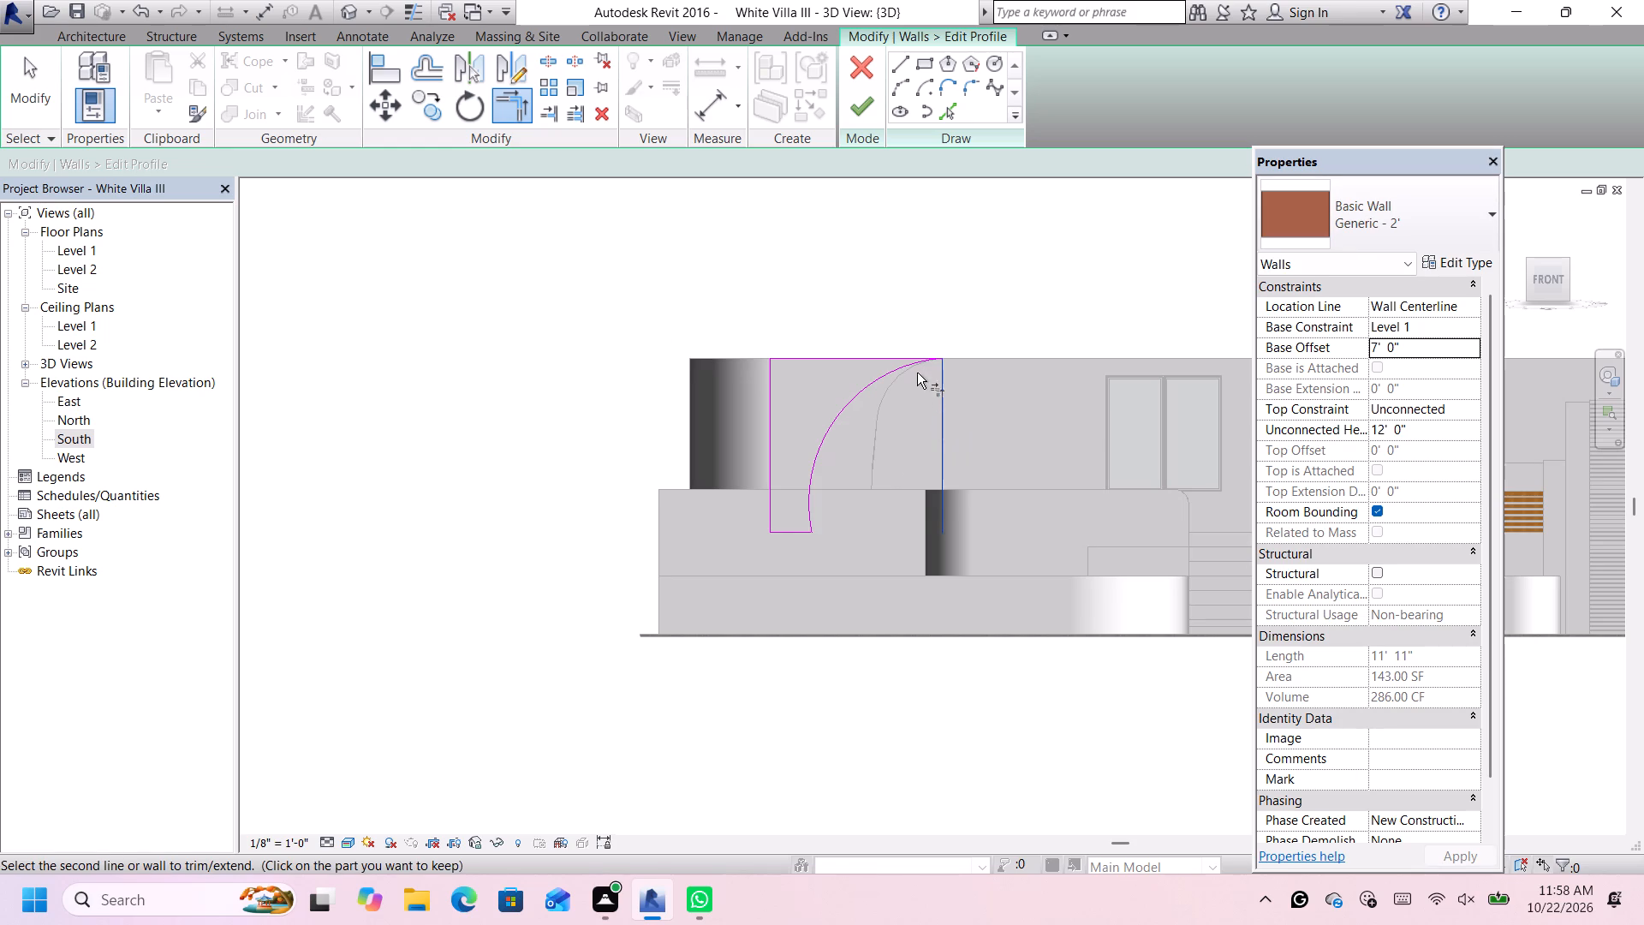
scroll(915, 368, "up", 4)
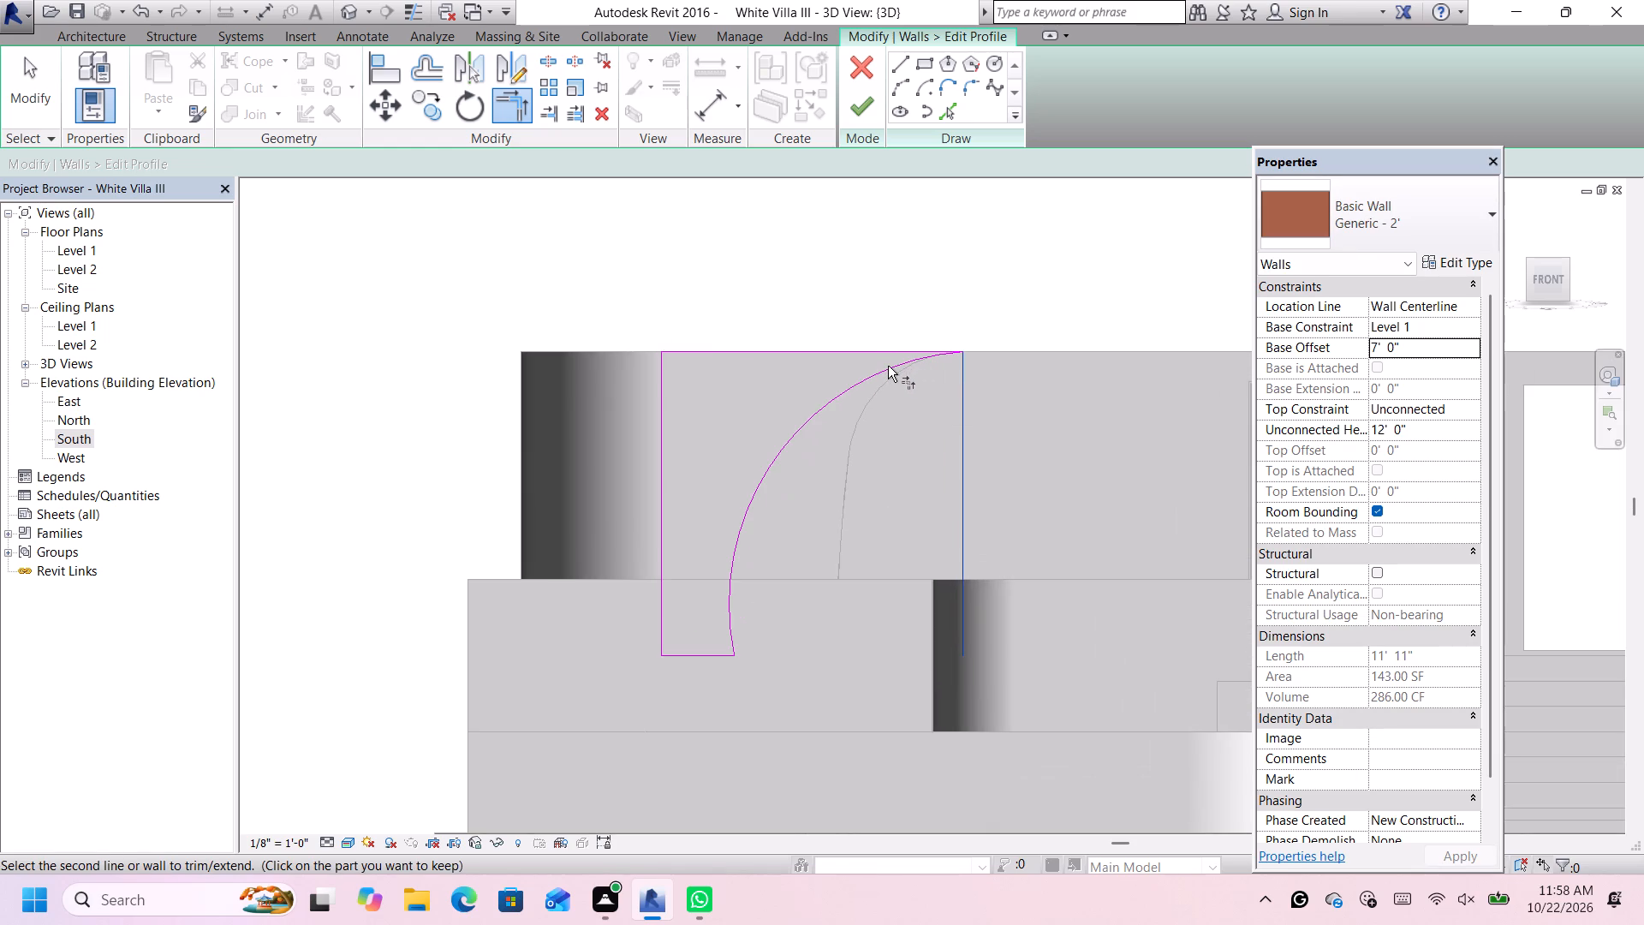
left_click(888, 367)
scroll(889, 367, "up", 1)
left_click(889, 367)
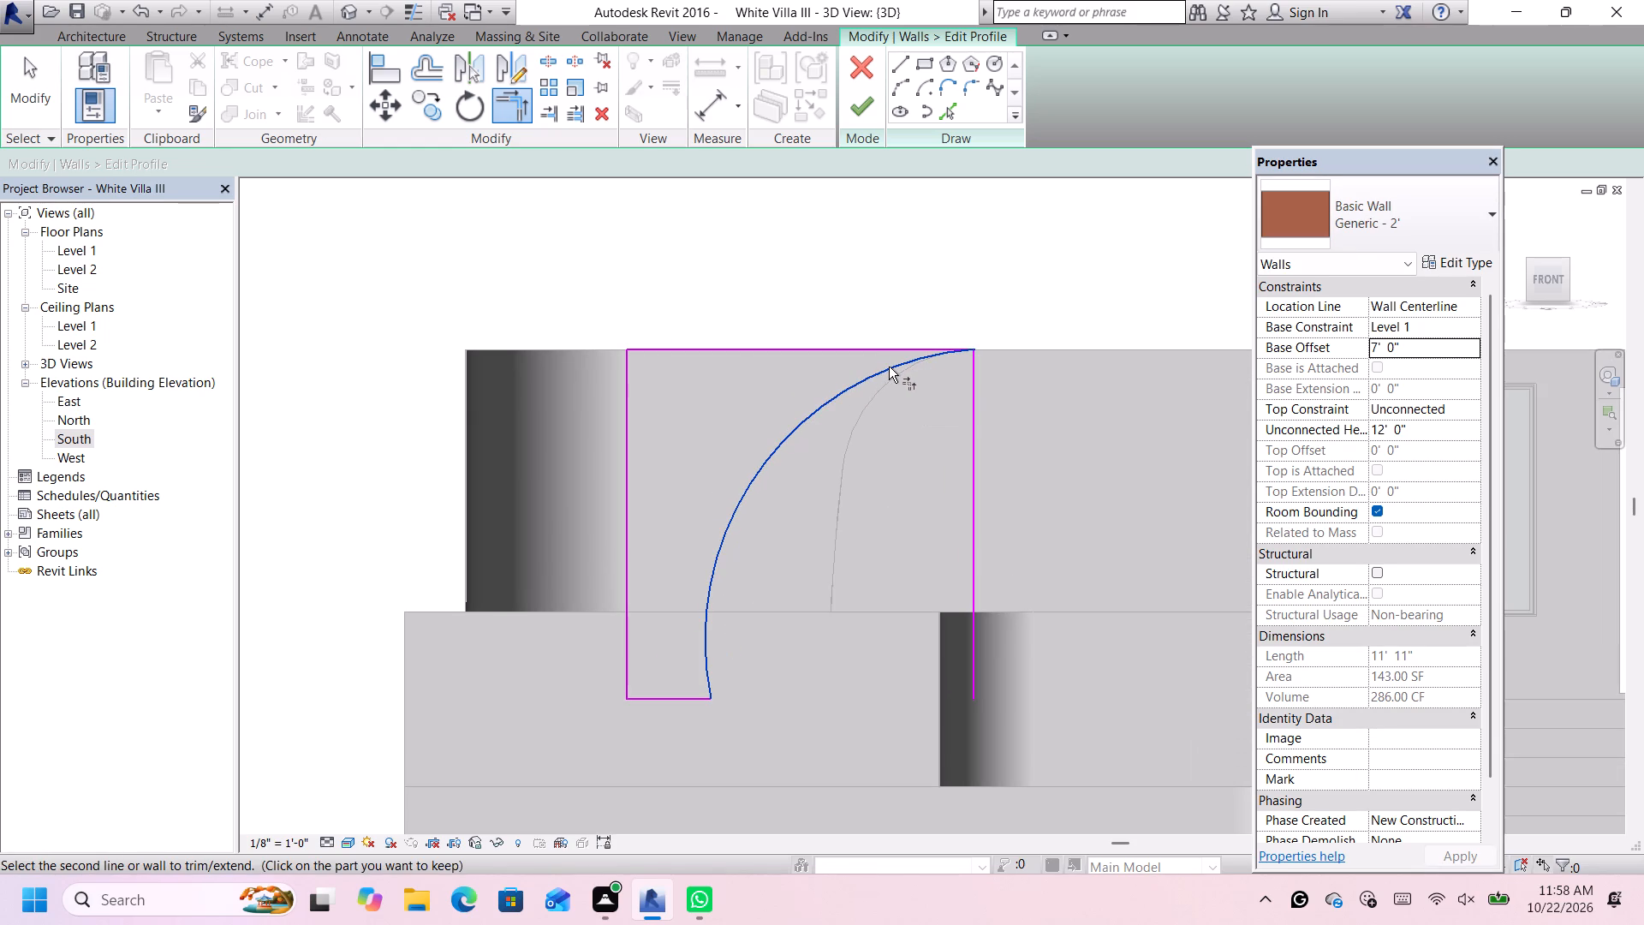
left_click(972, 399)
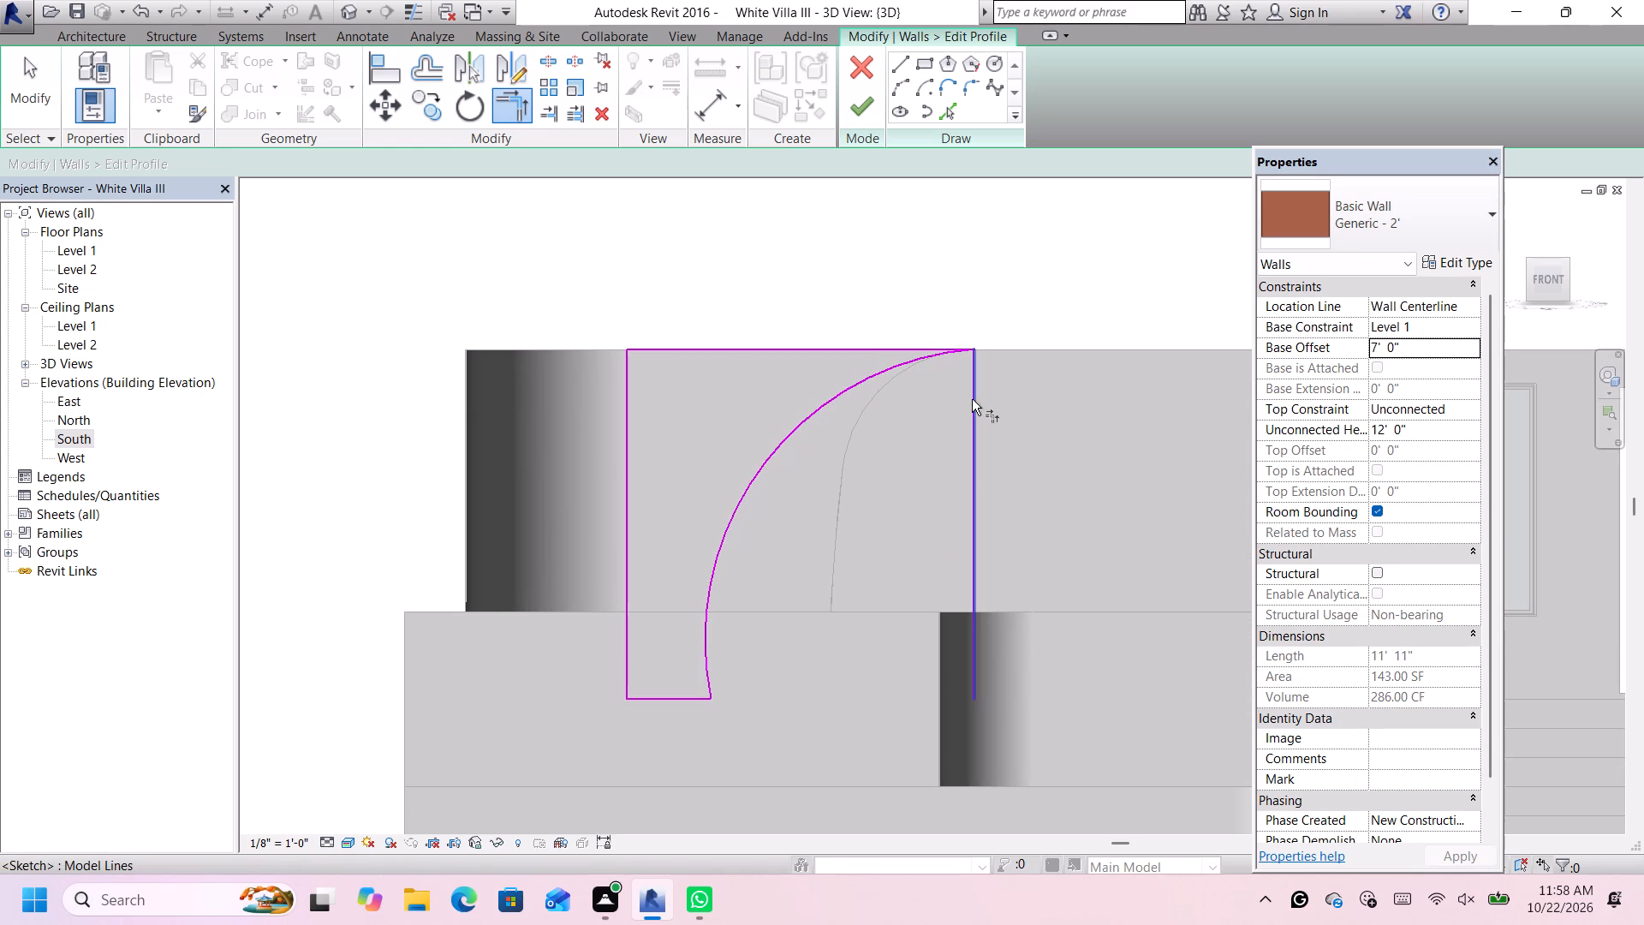
key("Escape")
left_click(971, 400)
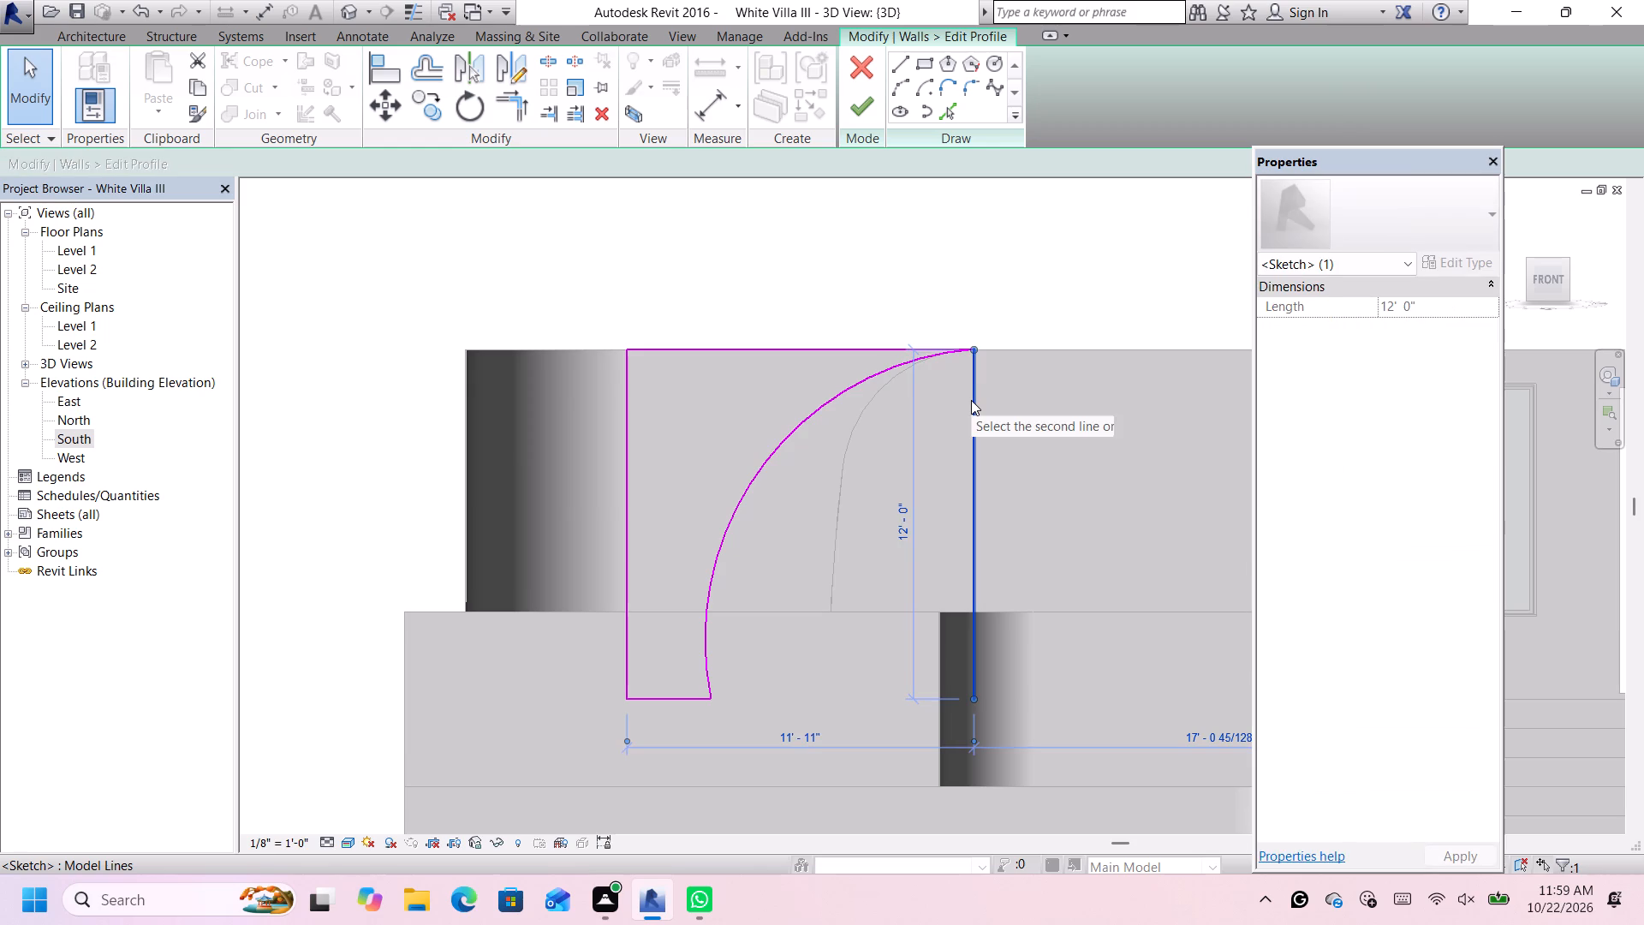
key("Delete")
scroll(966, 400, "down", 5)
scroll(959, 317, "up", 1)
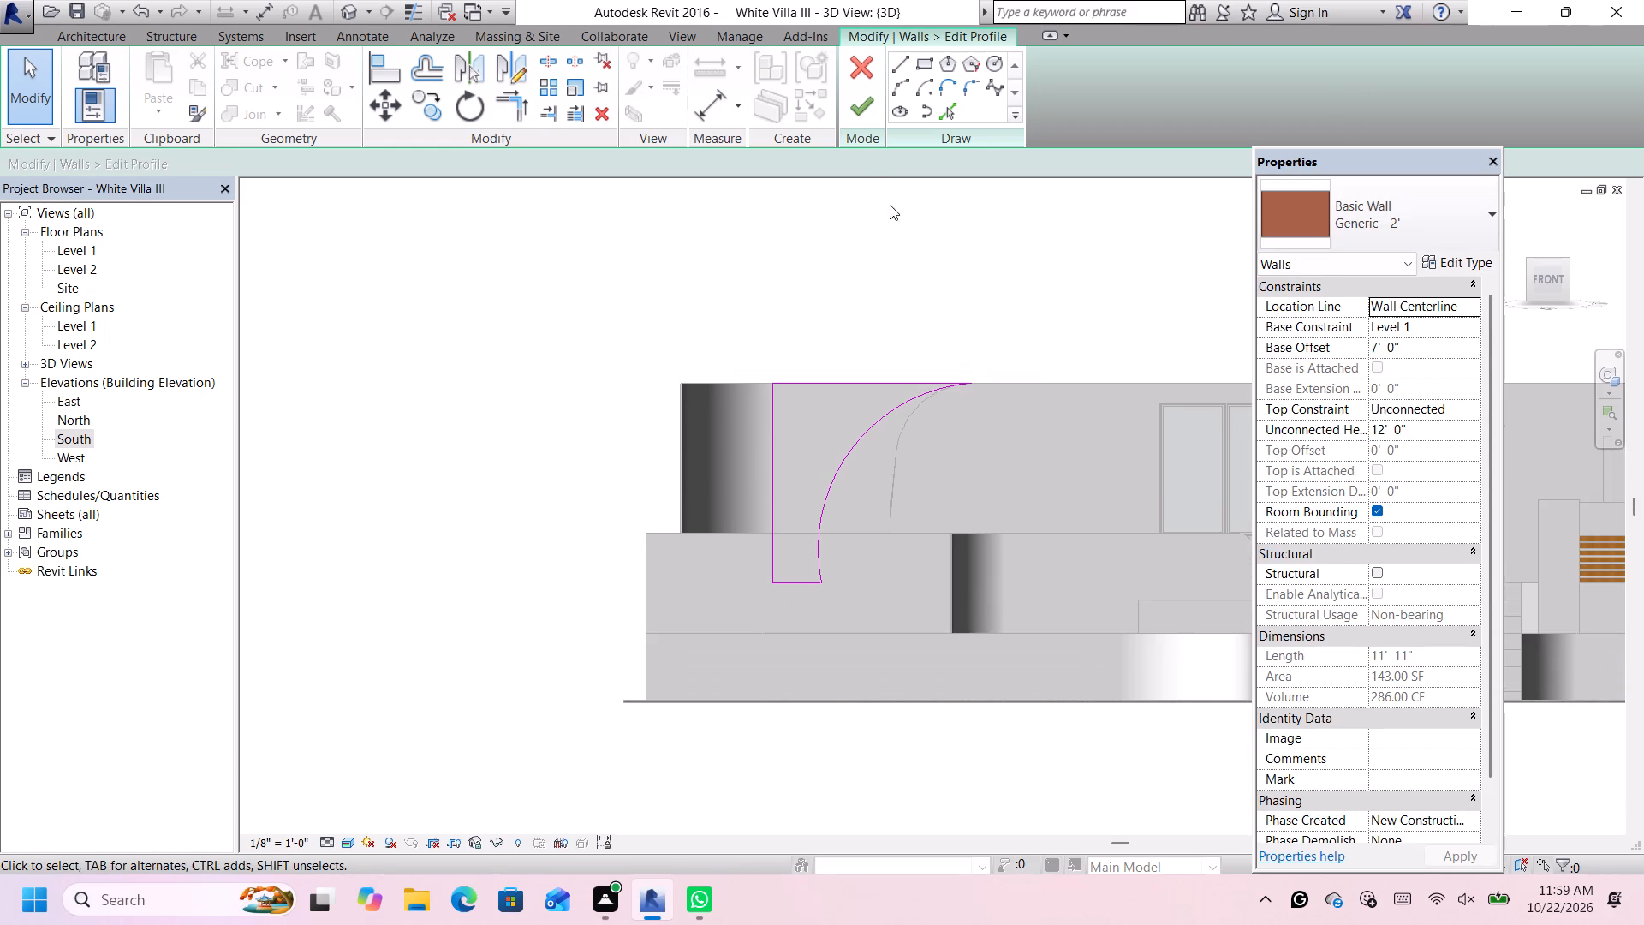
left_click(862, 104)
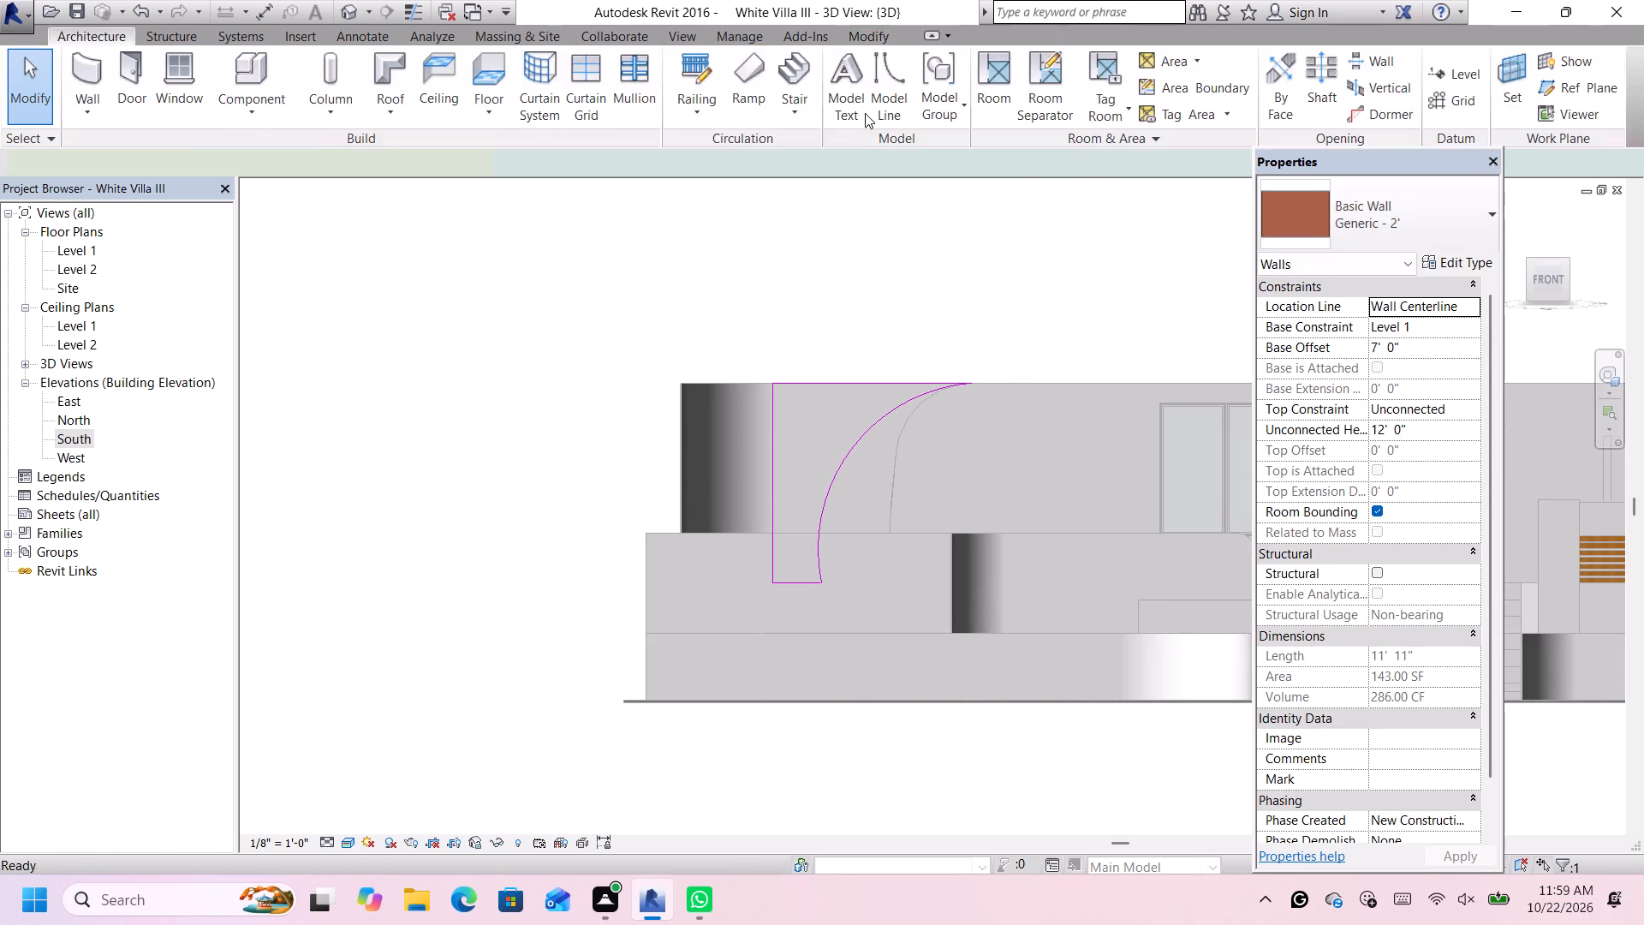
Open the other arc-cut 2' wall's profile for editing and delete its slanted lower edge and the short arc above it.
left_click(961, 307)
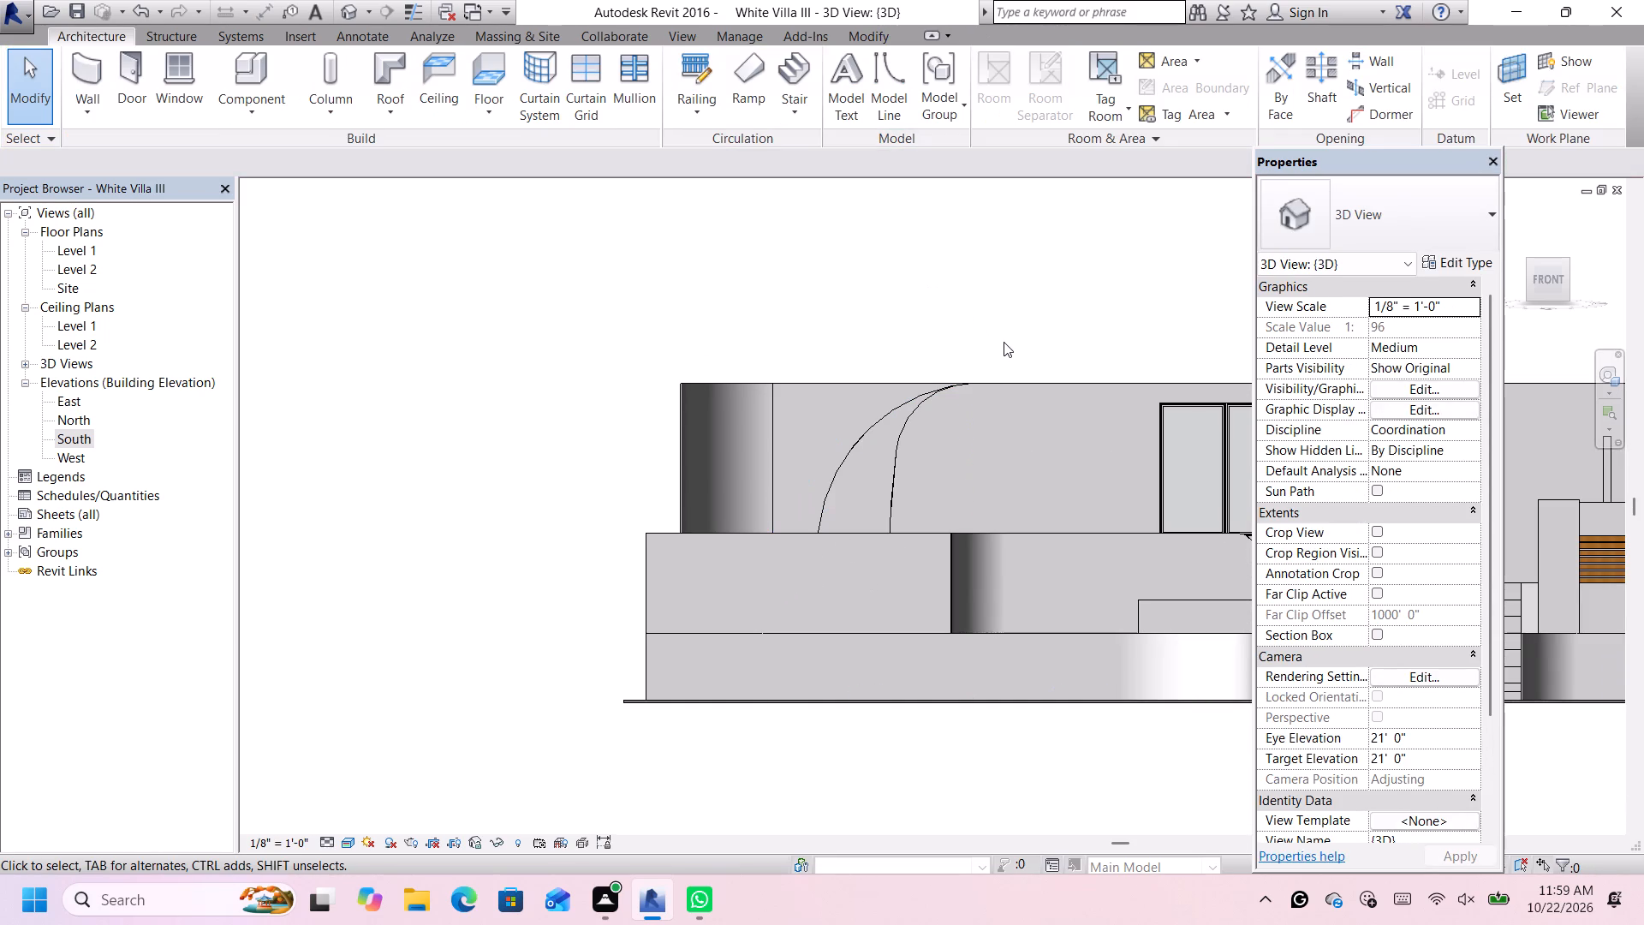
scroll(1004, 342, "down", 4)
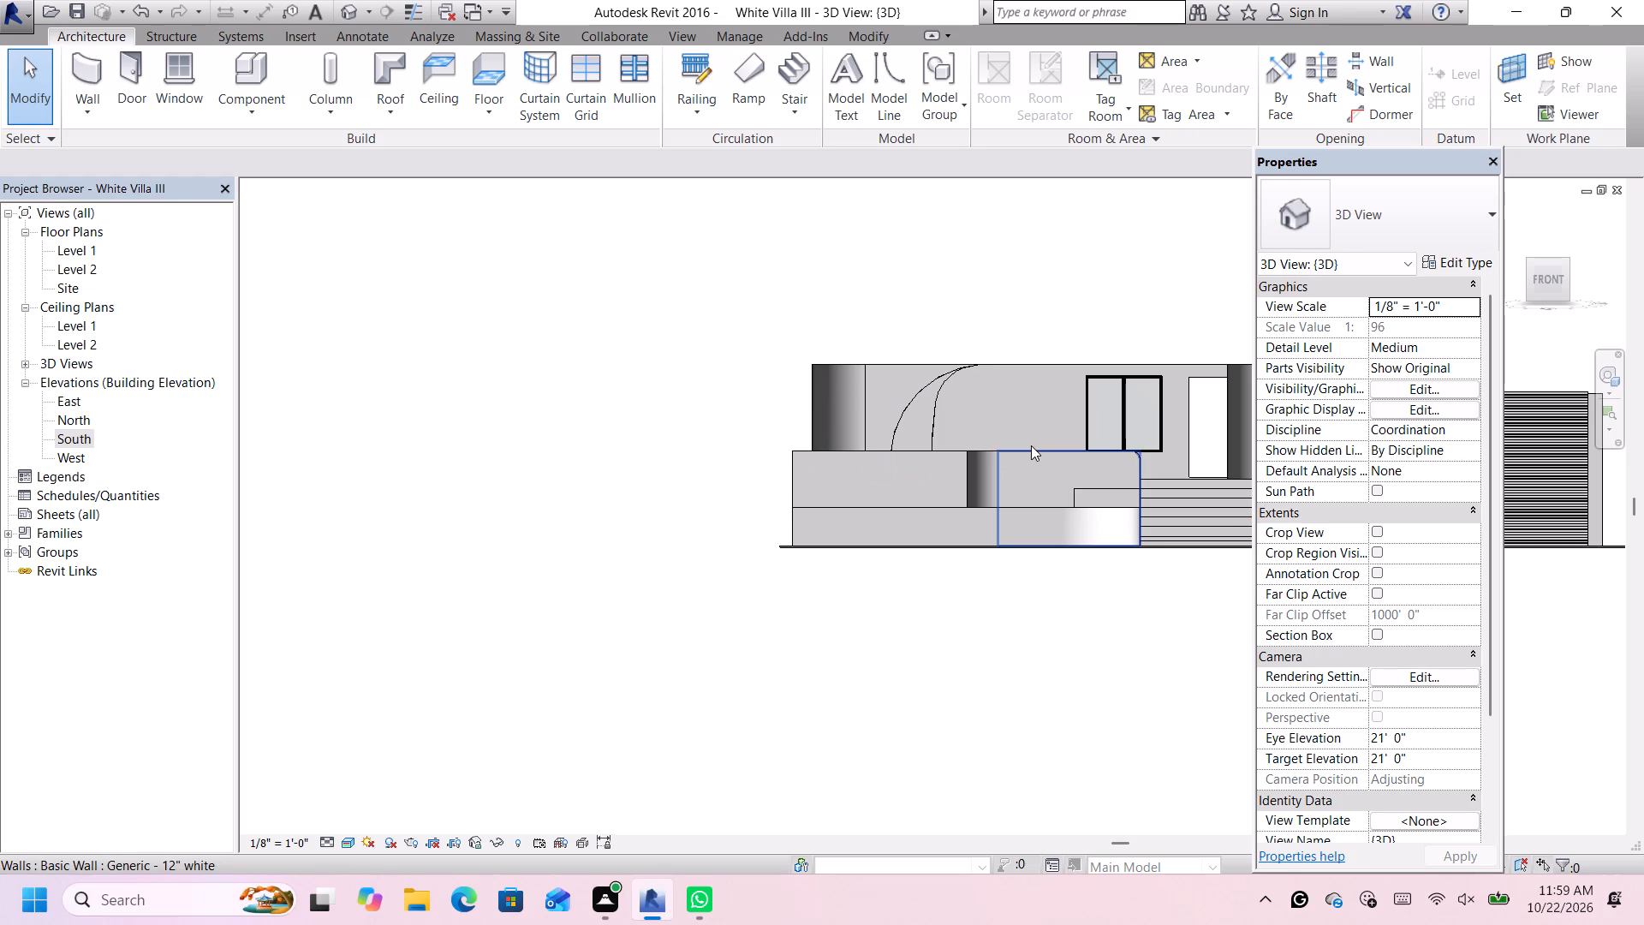
scroll(1025, 456, "up", 2)
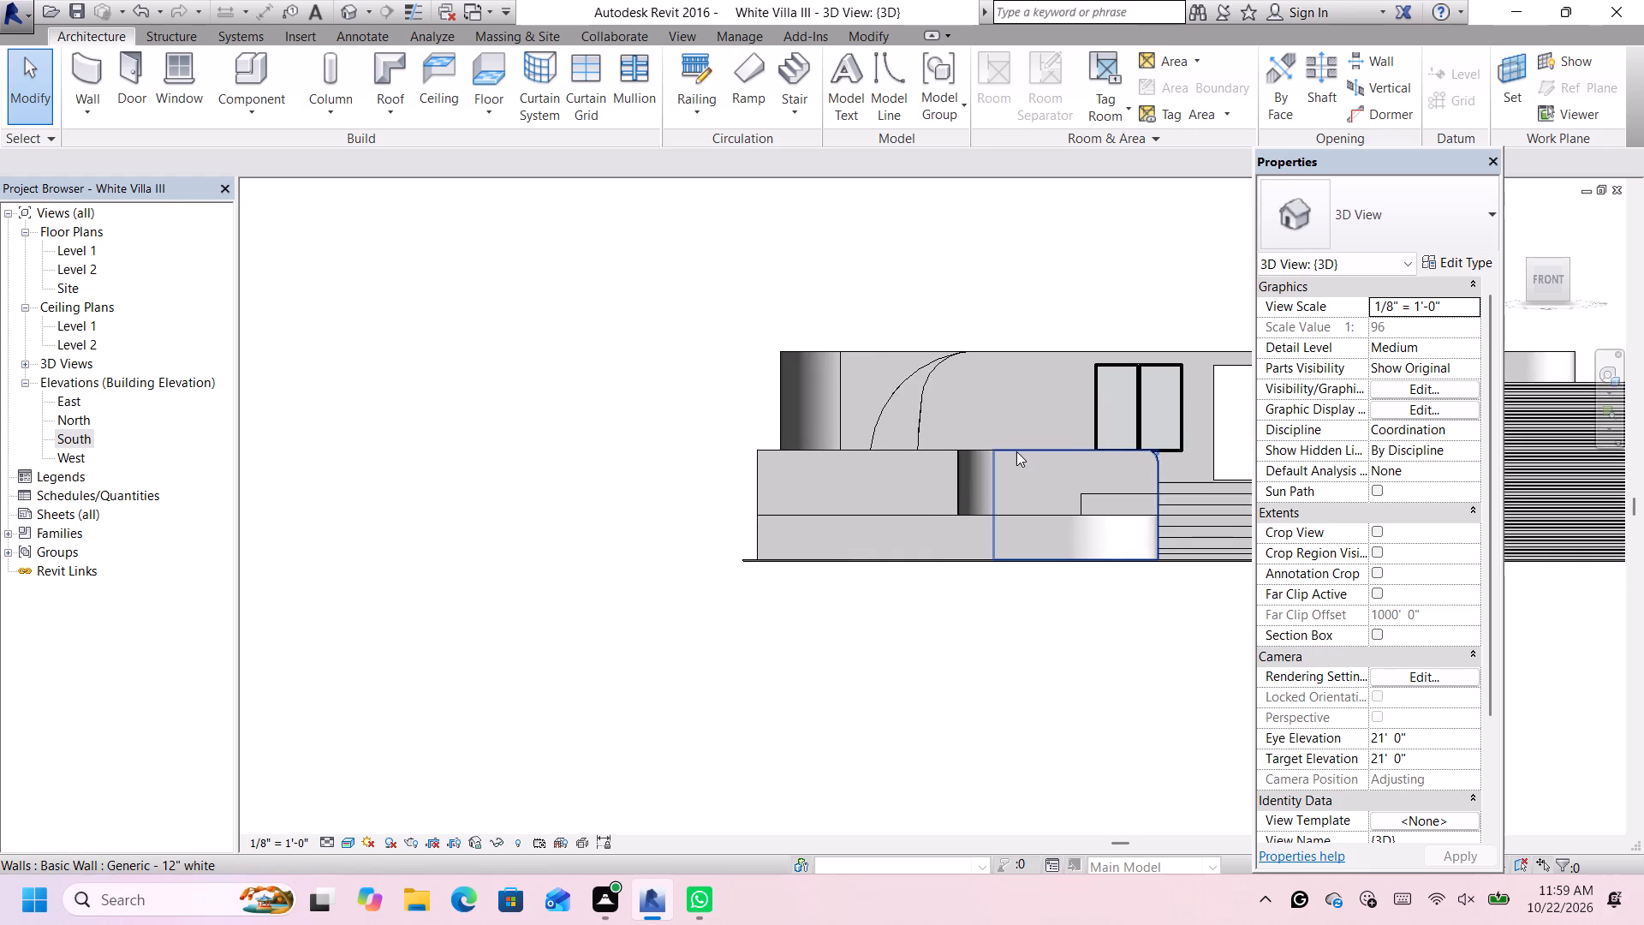
scroll(1016, 451, "up", 2)
scroll(878, 384, "up", 2)
double_click(872, 387)
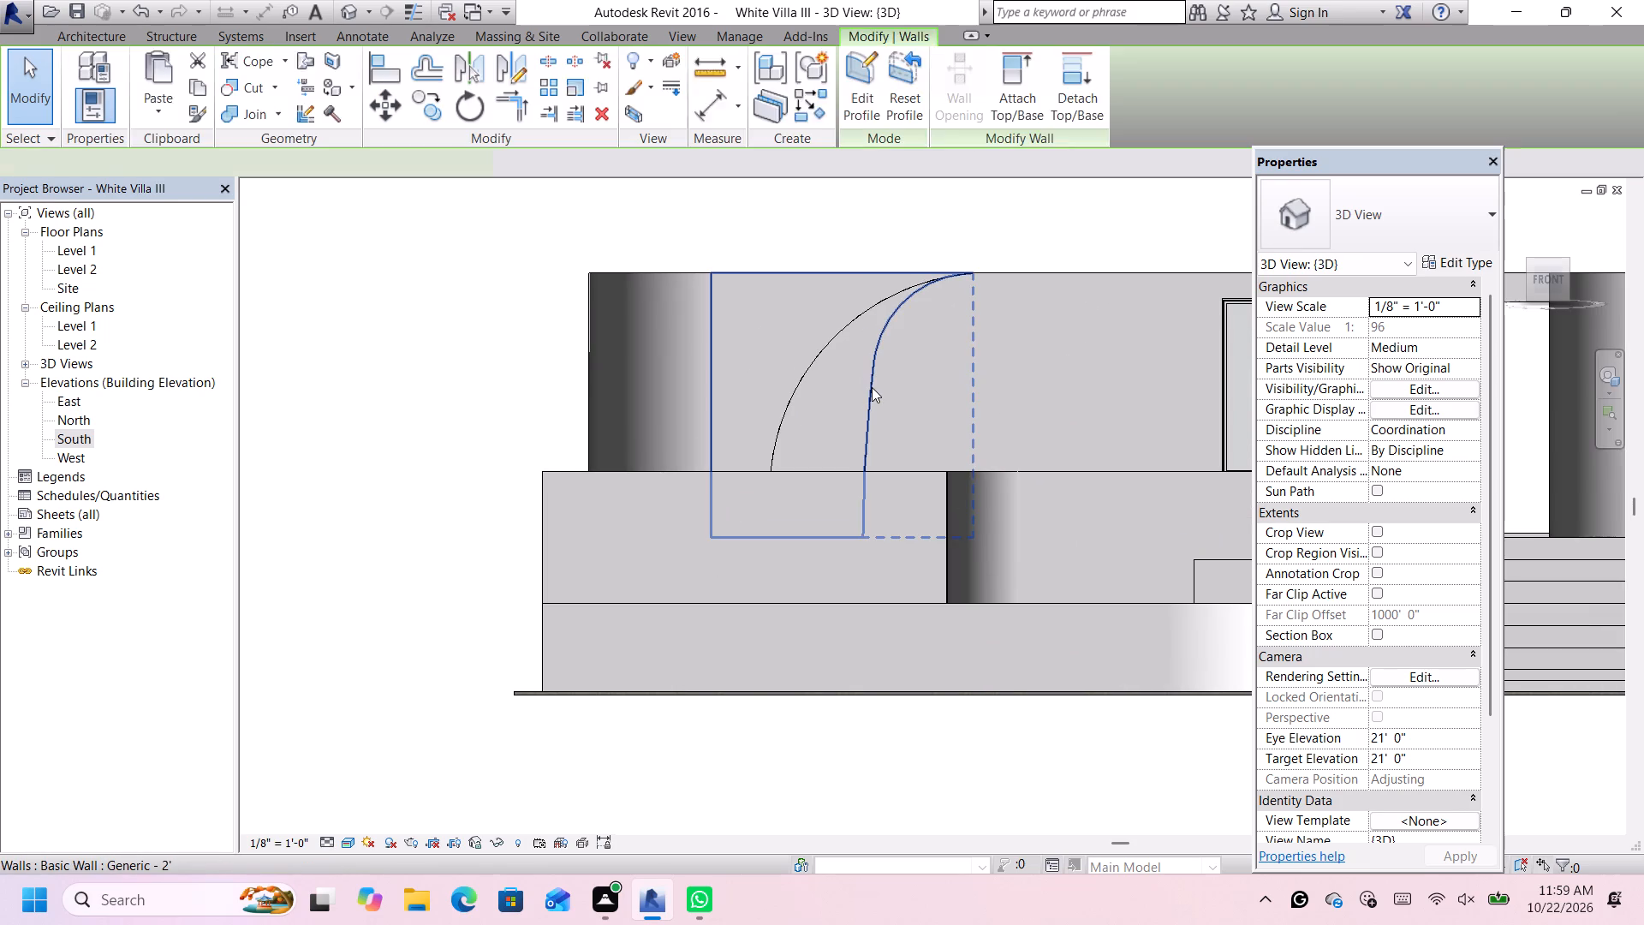
scroll(885, 358, "up", 4)
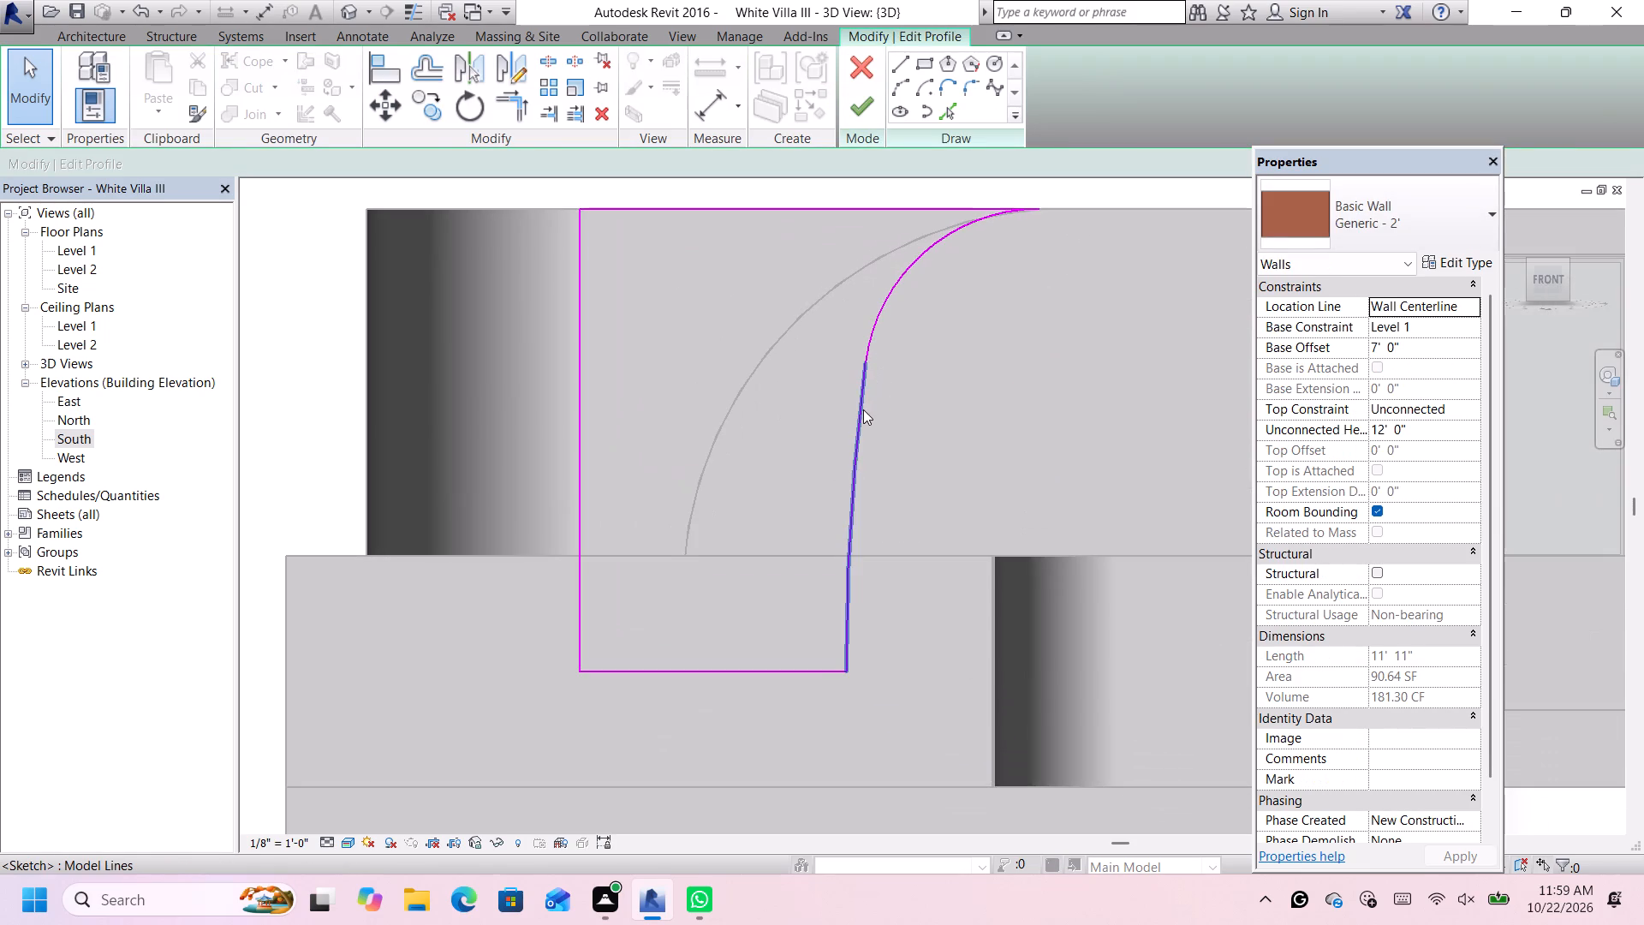
left_click(861, 411)
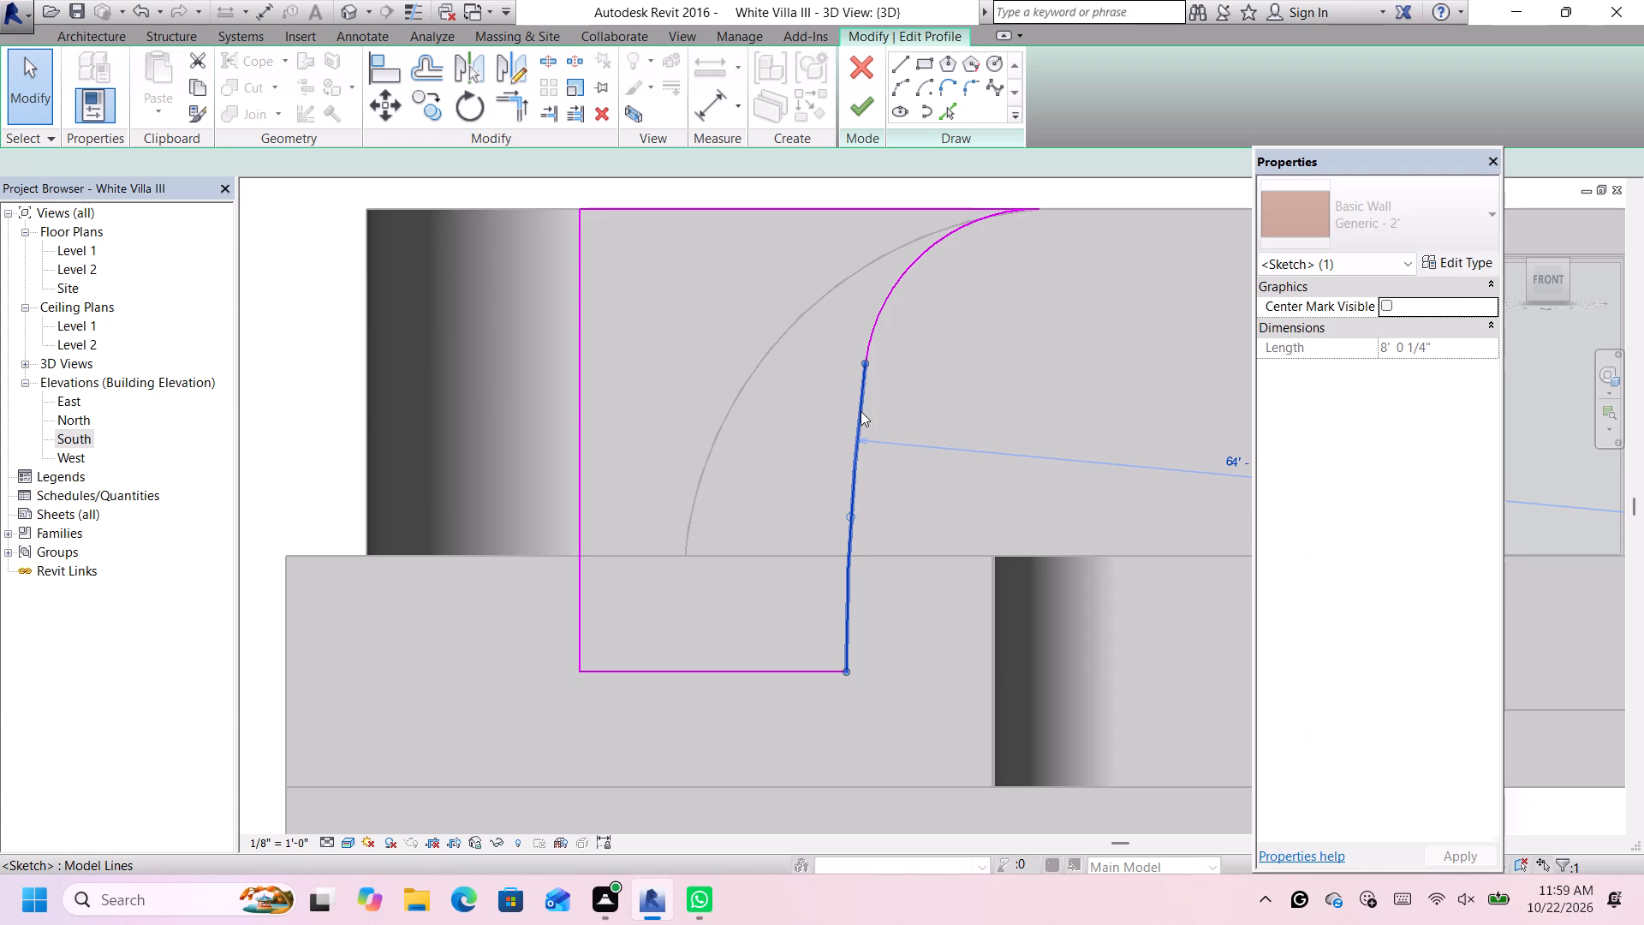
key("Delete")
scroll(867, 397, "down", 1)
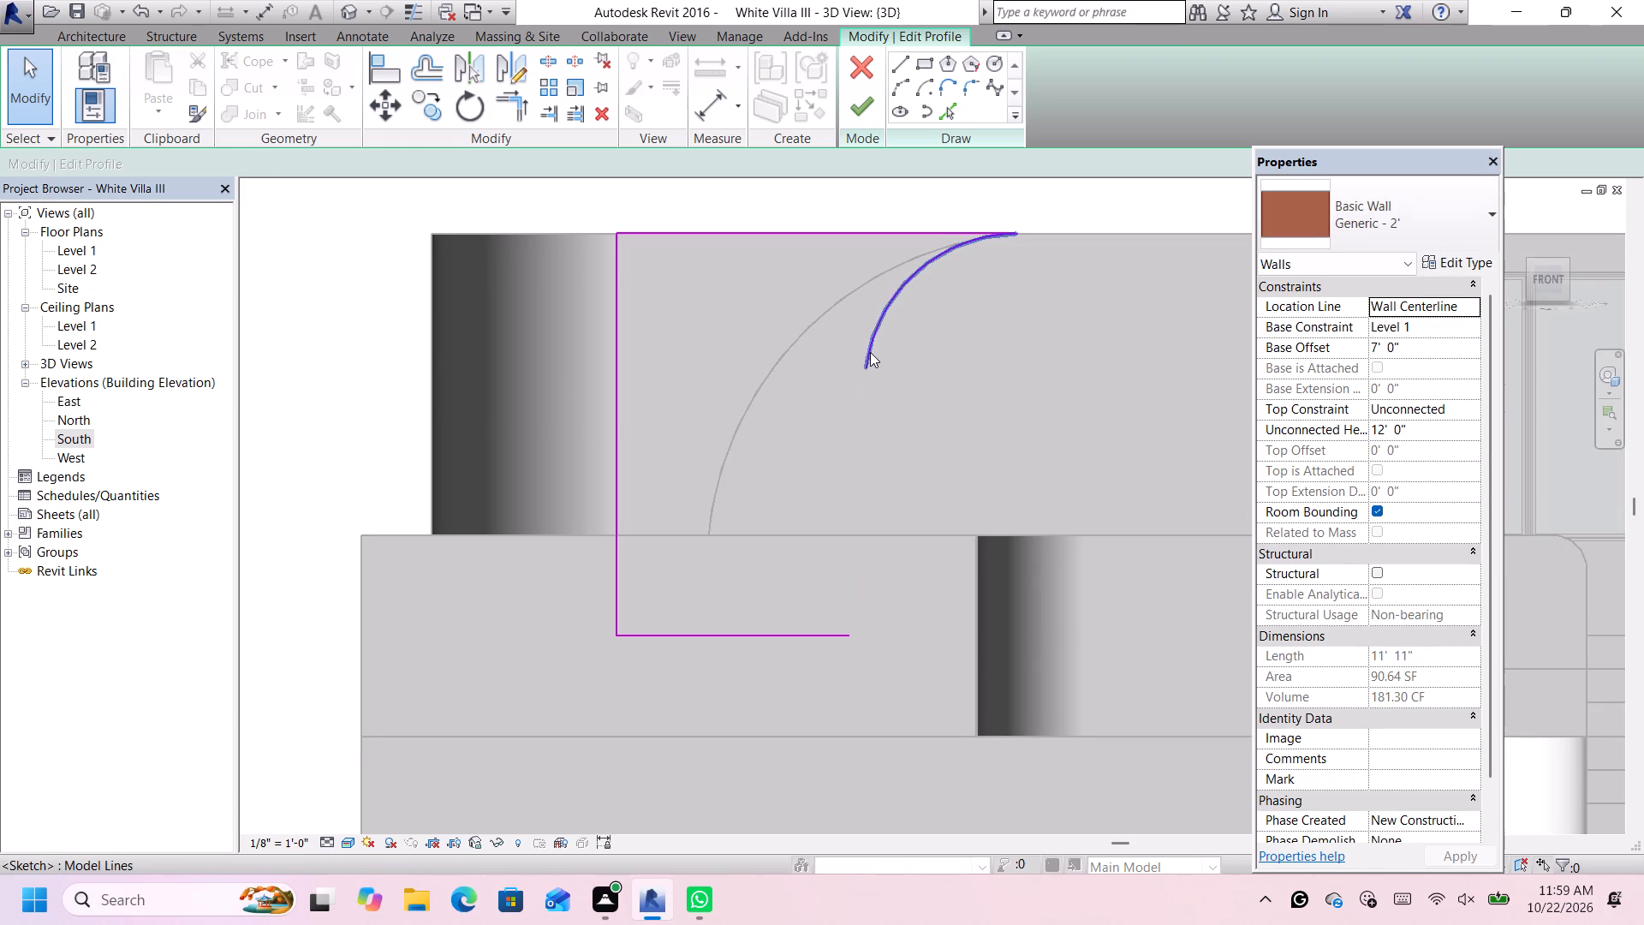
left_click(870, 351)
key("Delete")
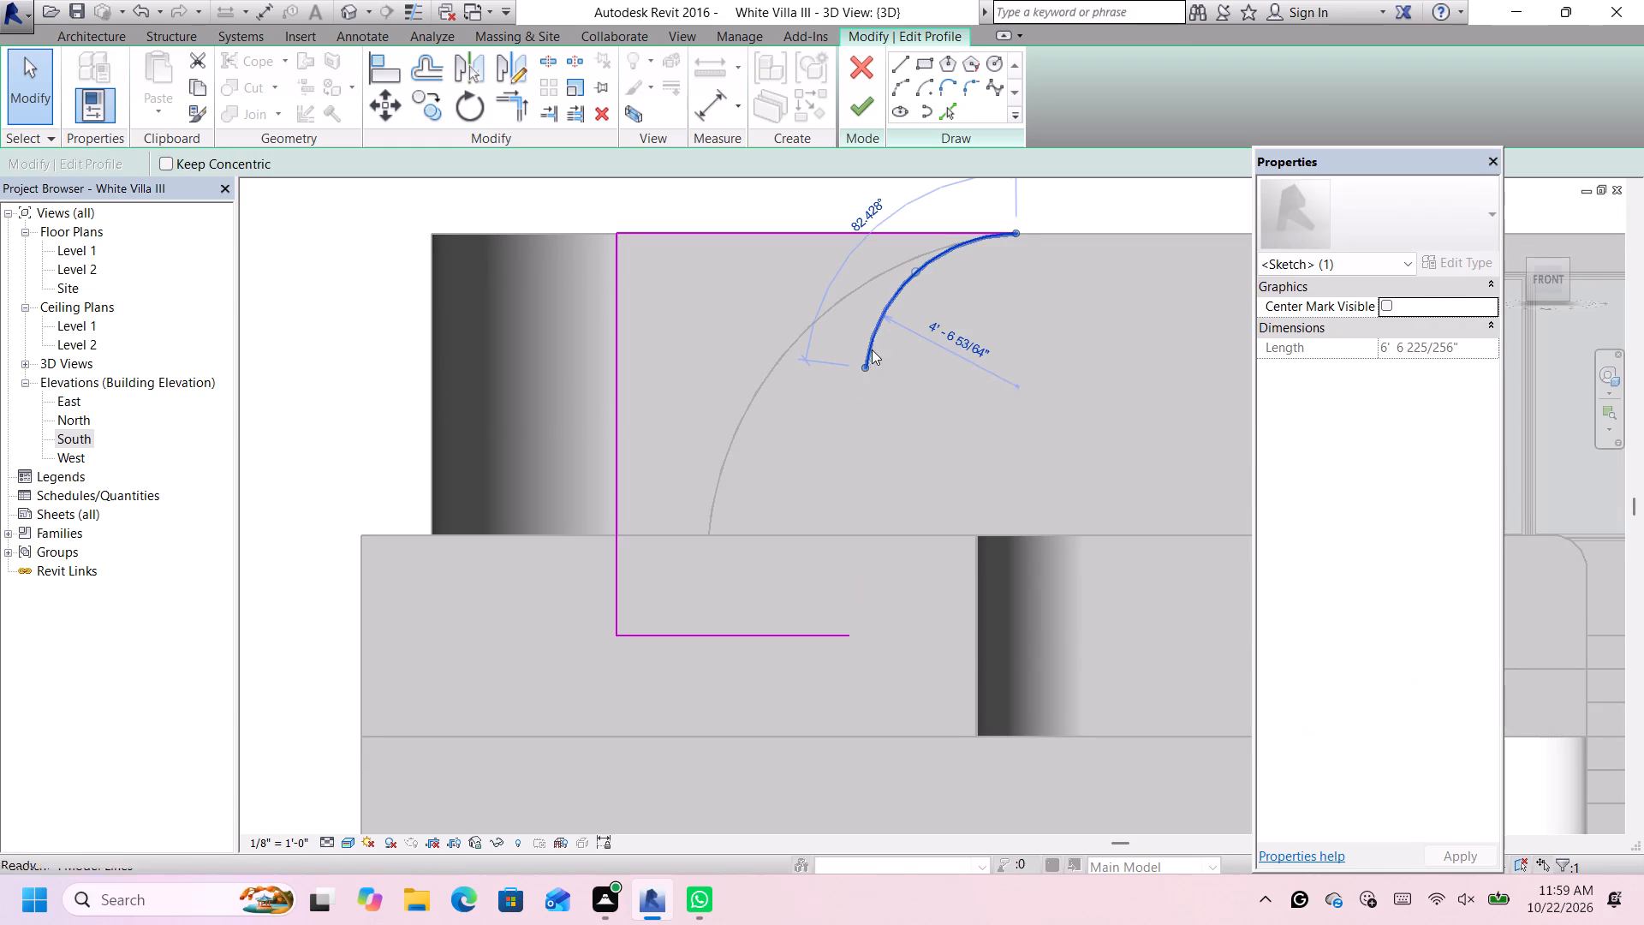
Draw one arc of about 10' 11" radius from the profile's top outer corner to the base line's end, and finish the profile.
left_click(904, 83)
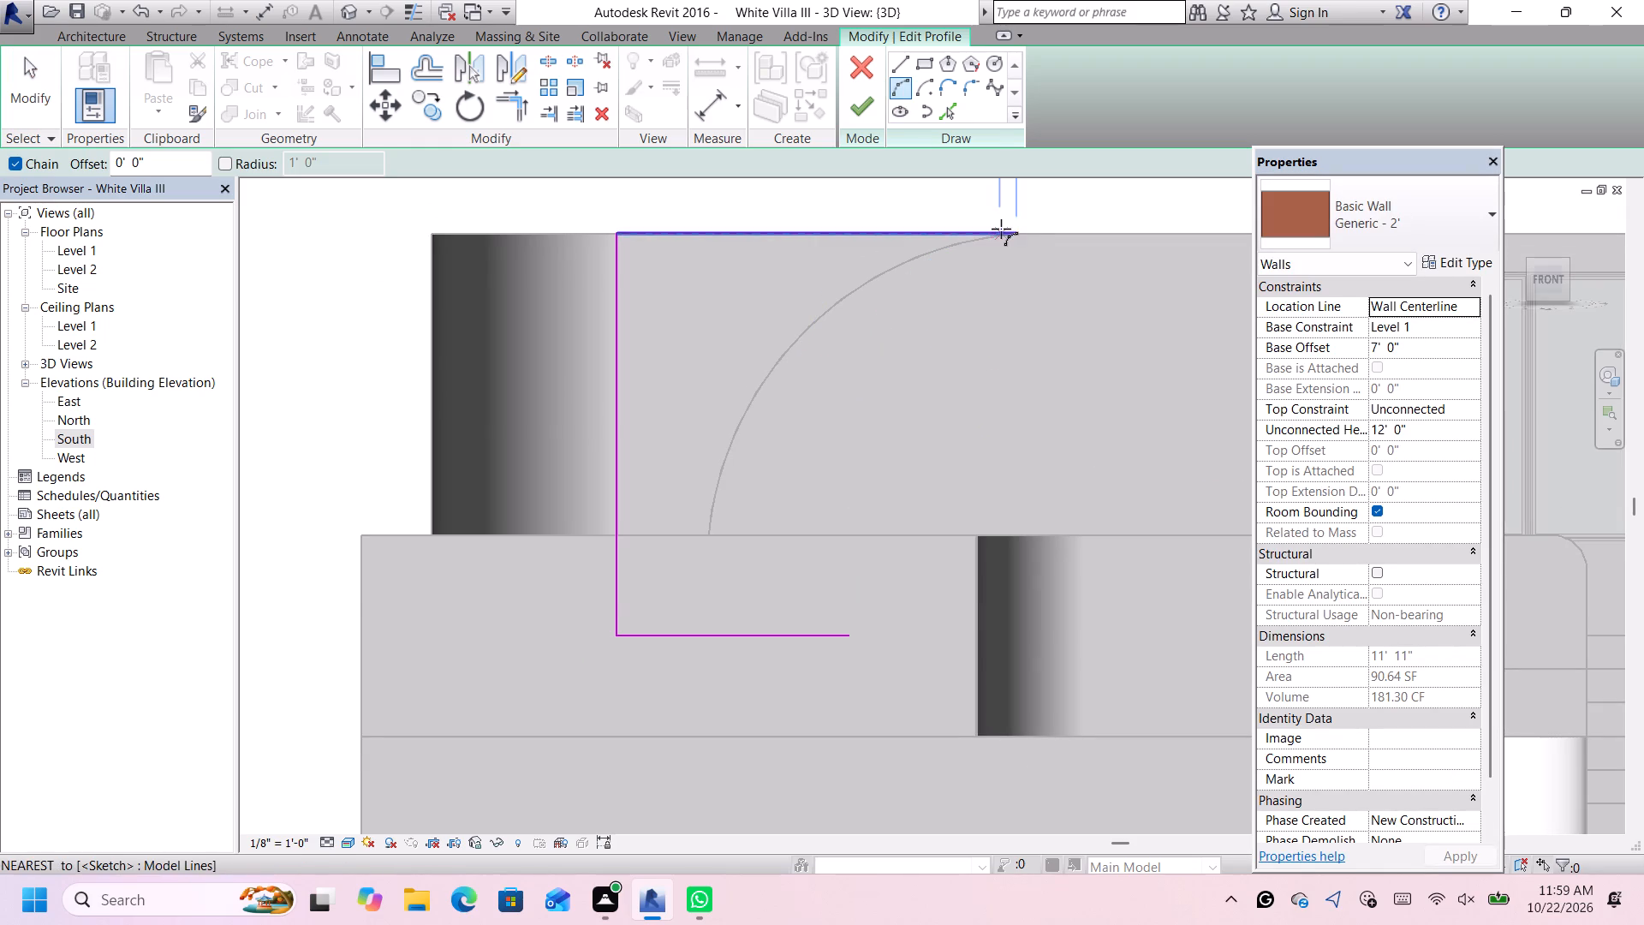
left_click(1018, 235)
left_click(961, 128)
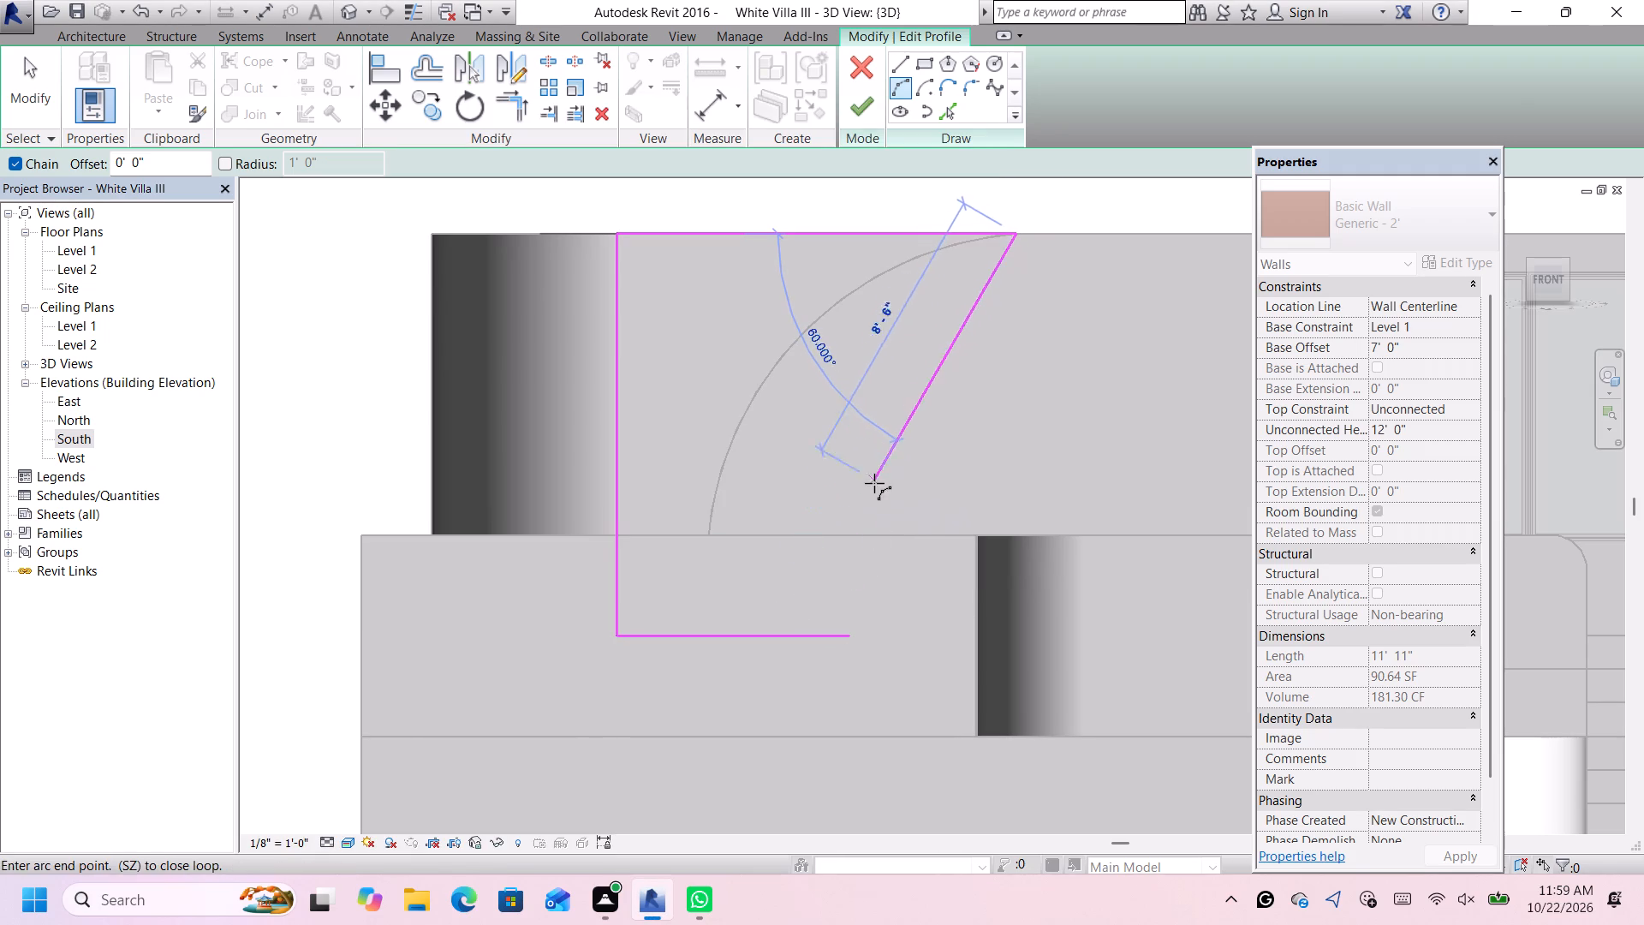
scroll(849, 642, "up", 3)
left_click(847, 634)
scroll(857, 593, "down", 2)
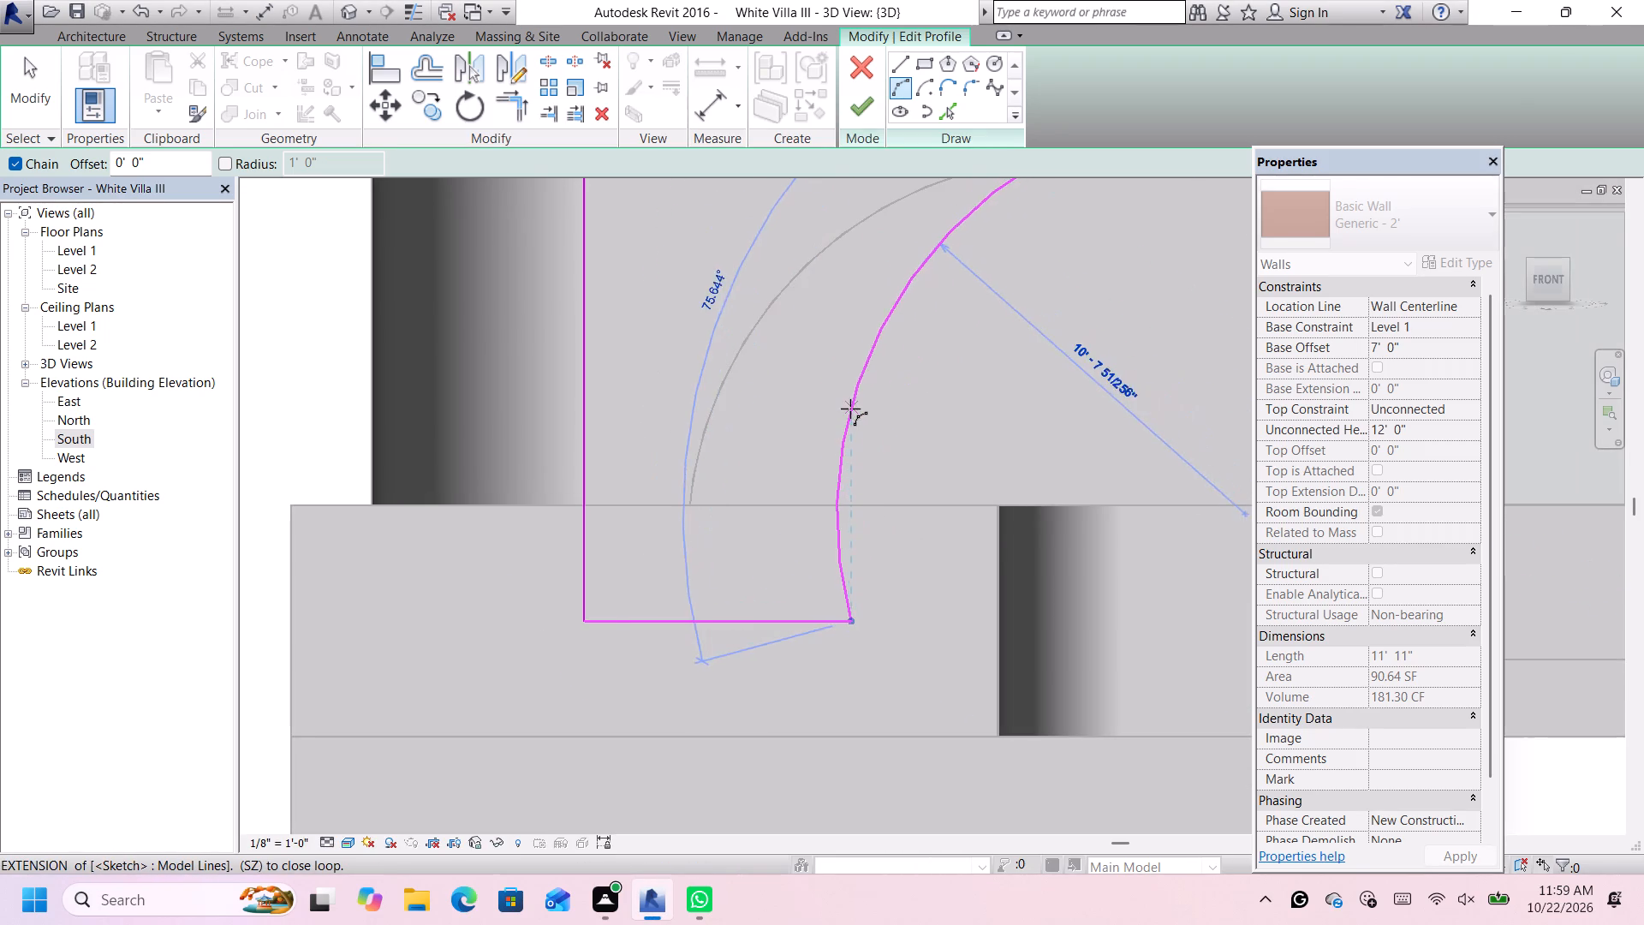
scroll(850, 409, "down", 3)
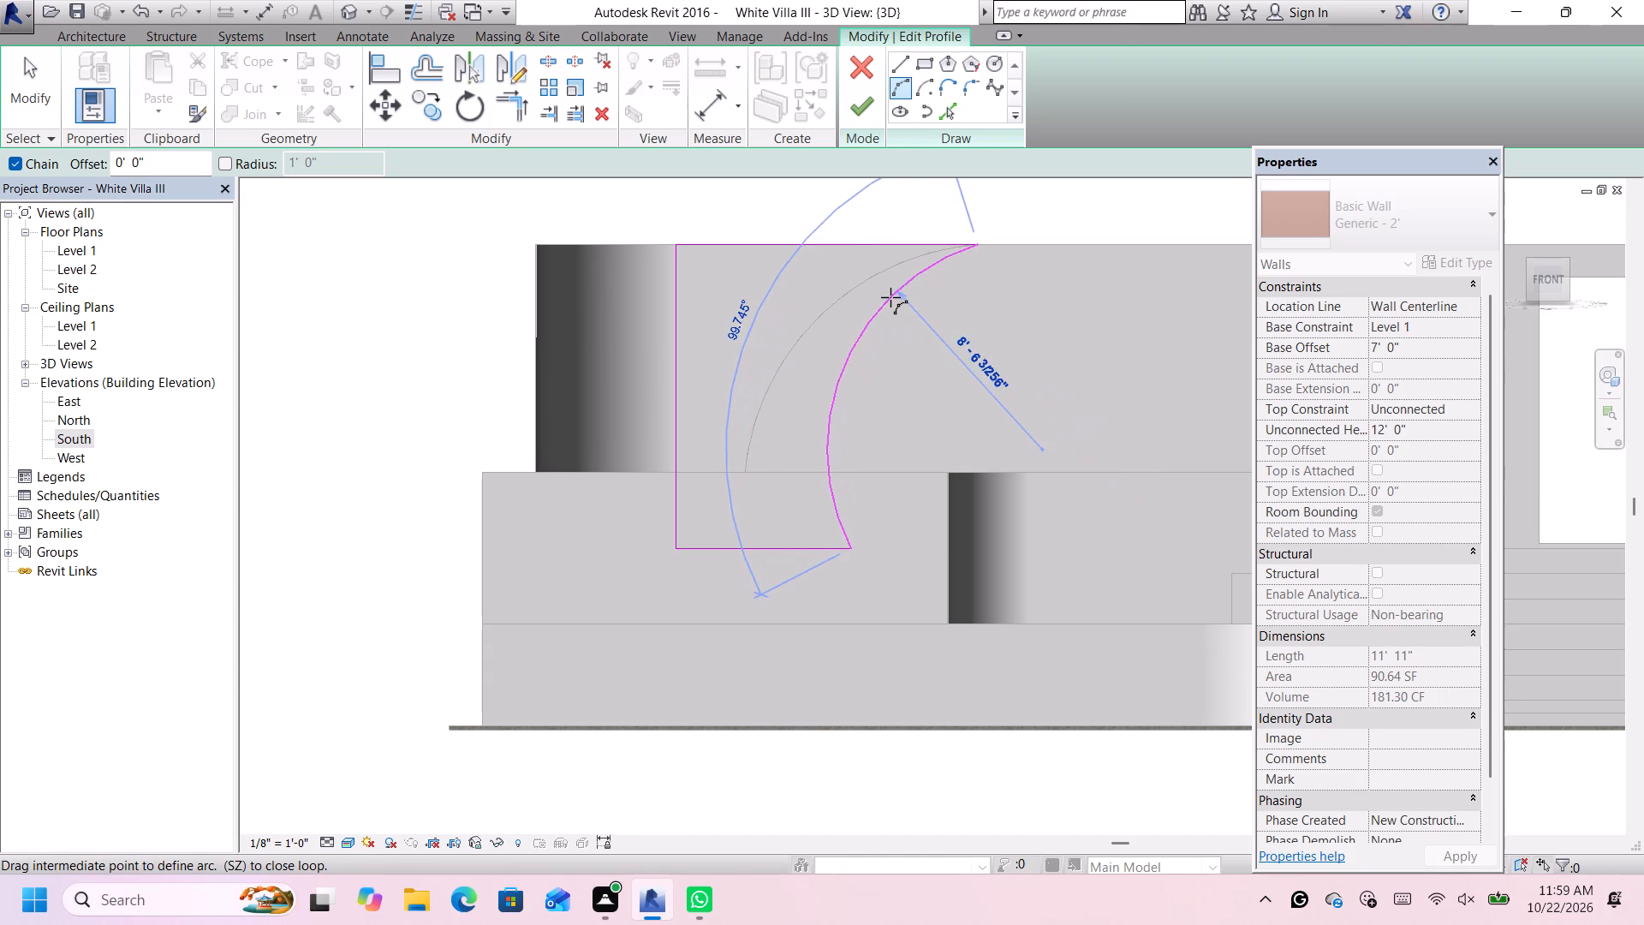
scroll(887, 321, "up", 1)
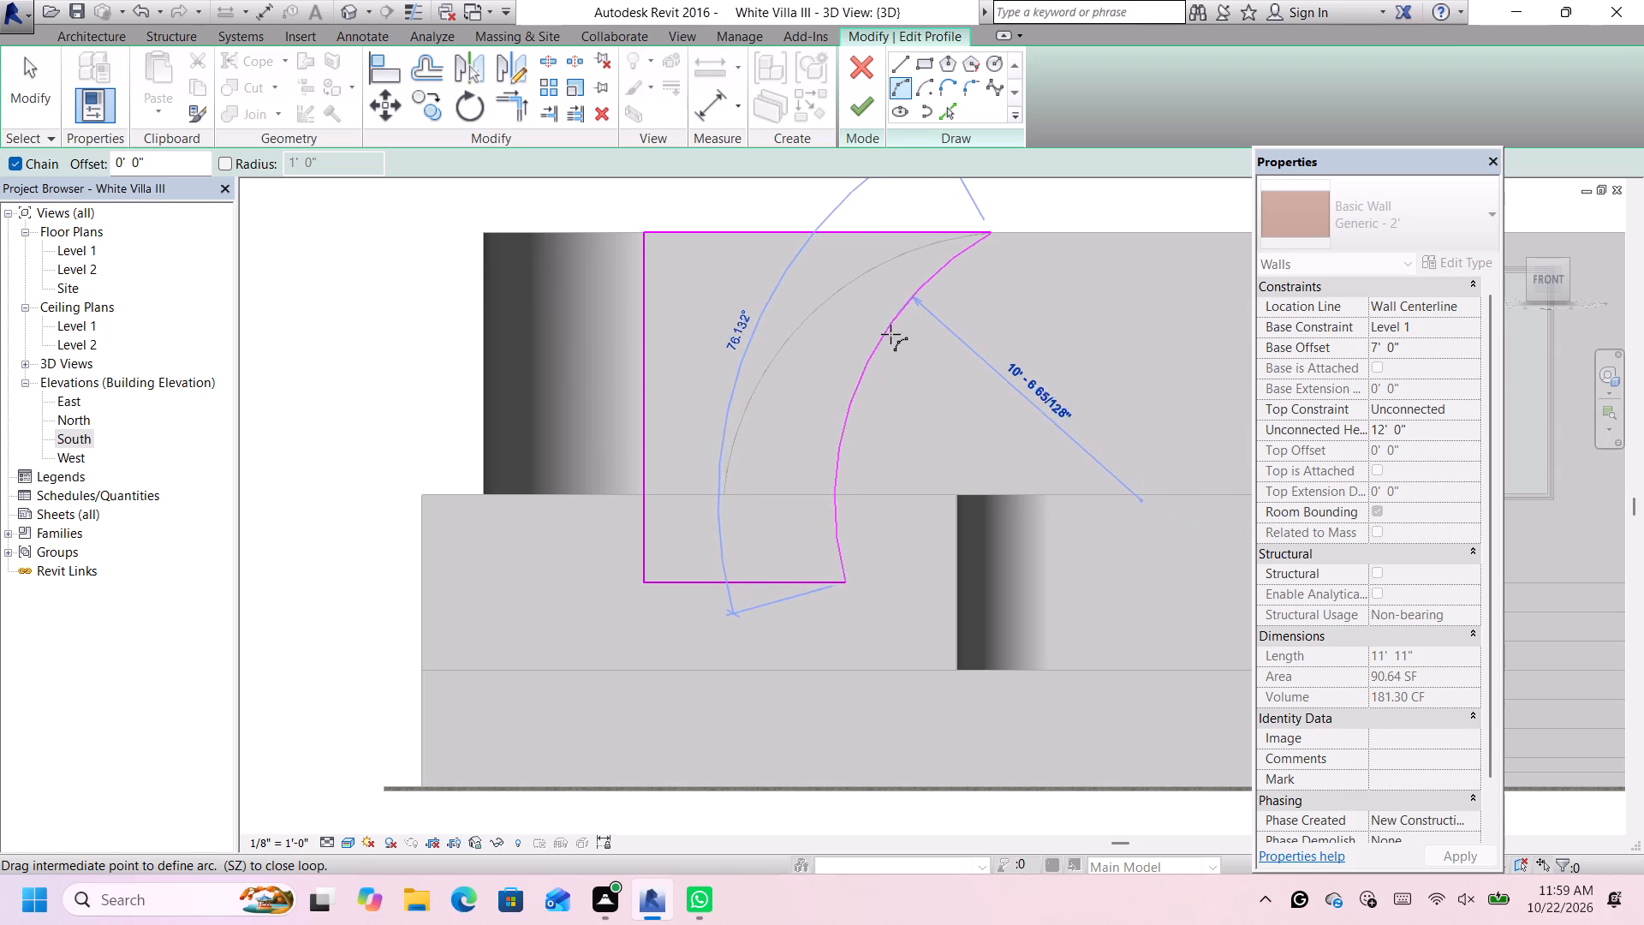
scroll(890, 328, "up", 1)
left_click(890, 328)
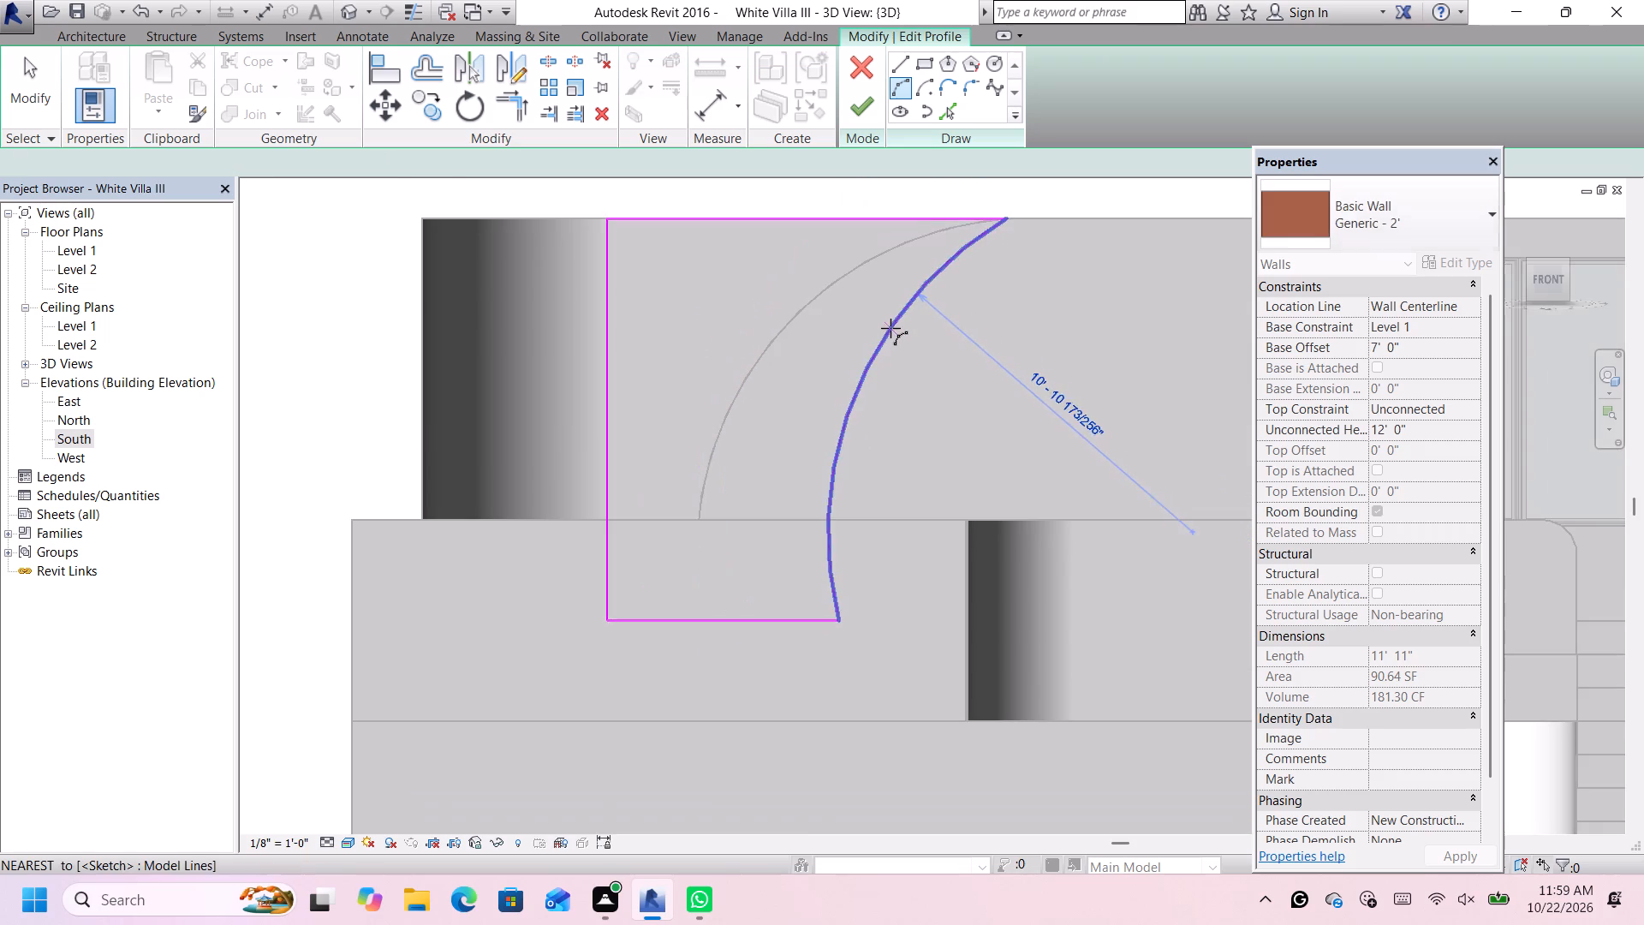
scroll(890, 328, "down", 7)
left_click(867, 110)
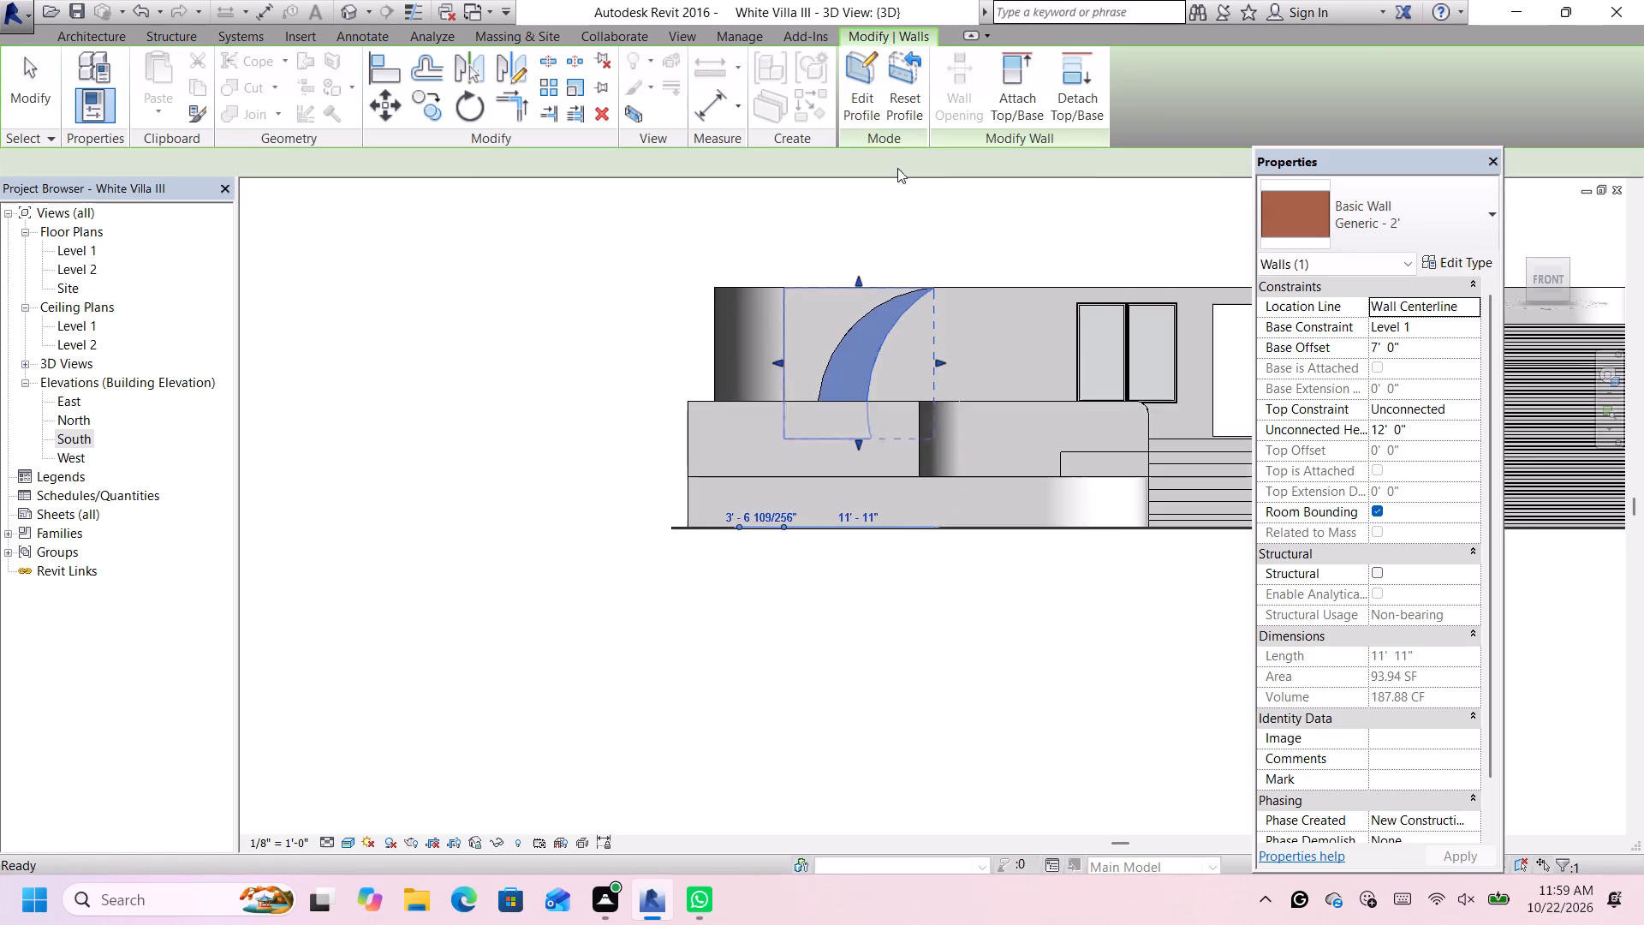
scroll(929, 236, "up", 3)
left_click(933, 236)
Examine the two arc-cut wall segments against the rest of the villa's front facade.
scroll(953, 236, "down", 5)
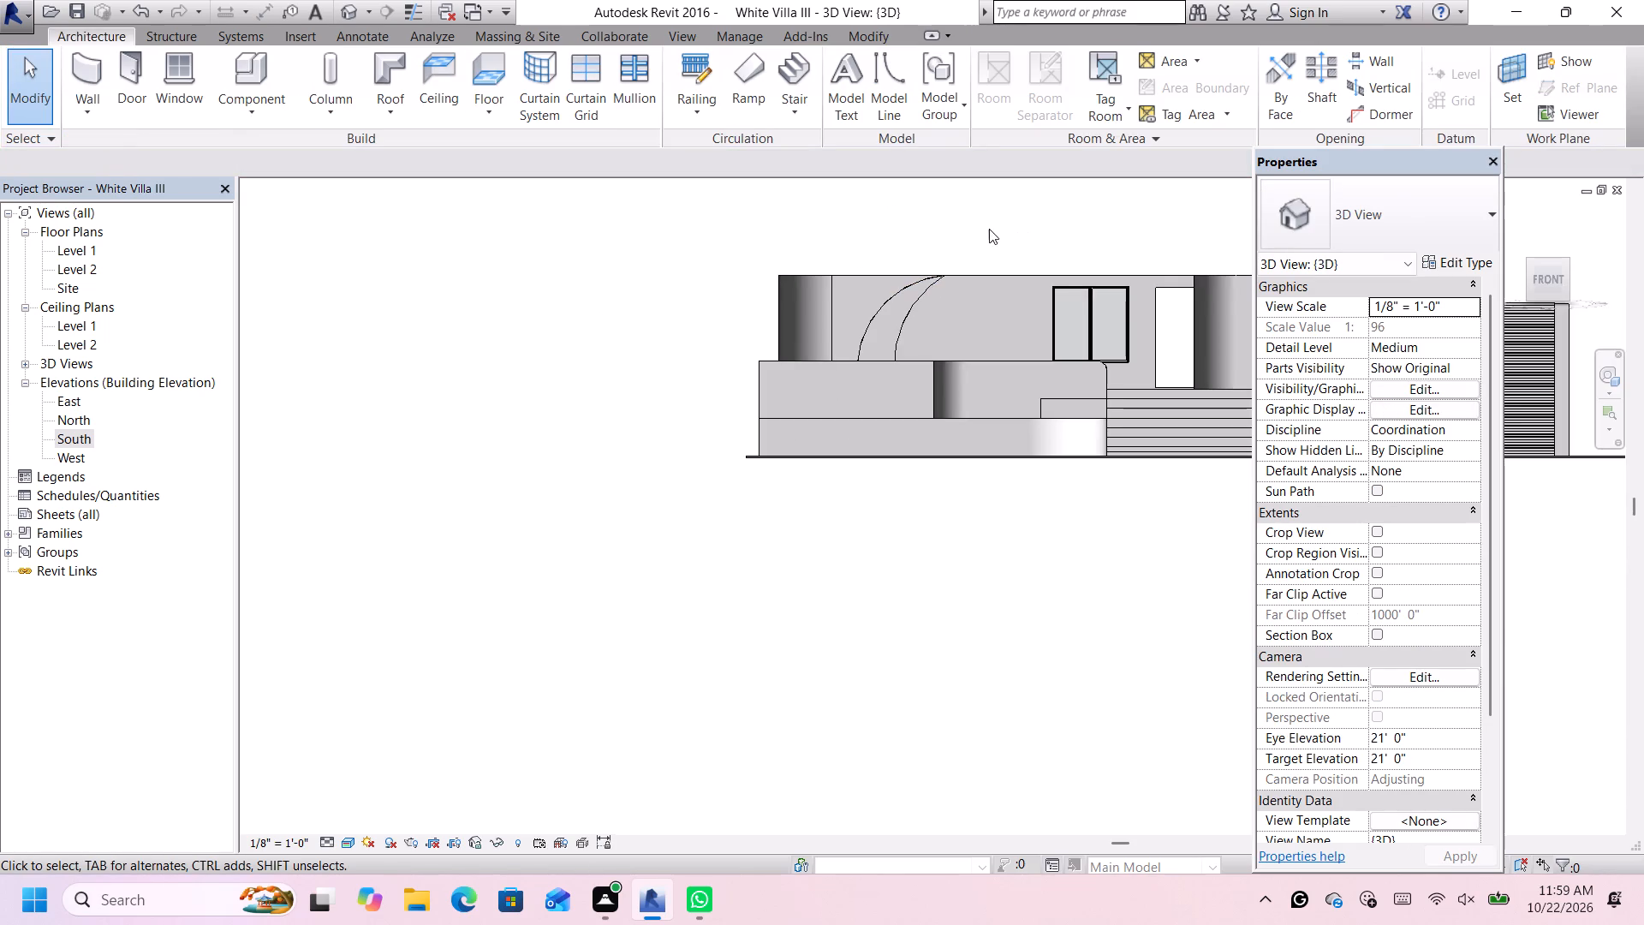
scroll(990, 232, "up", 2)
scroll(1016, 270, "down", 12)
scroll(1186, 290, "up", 5)
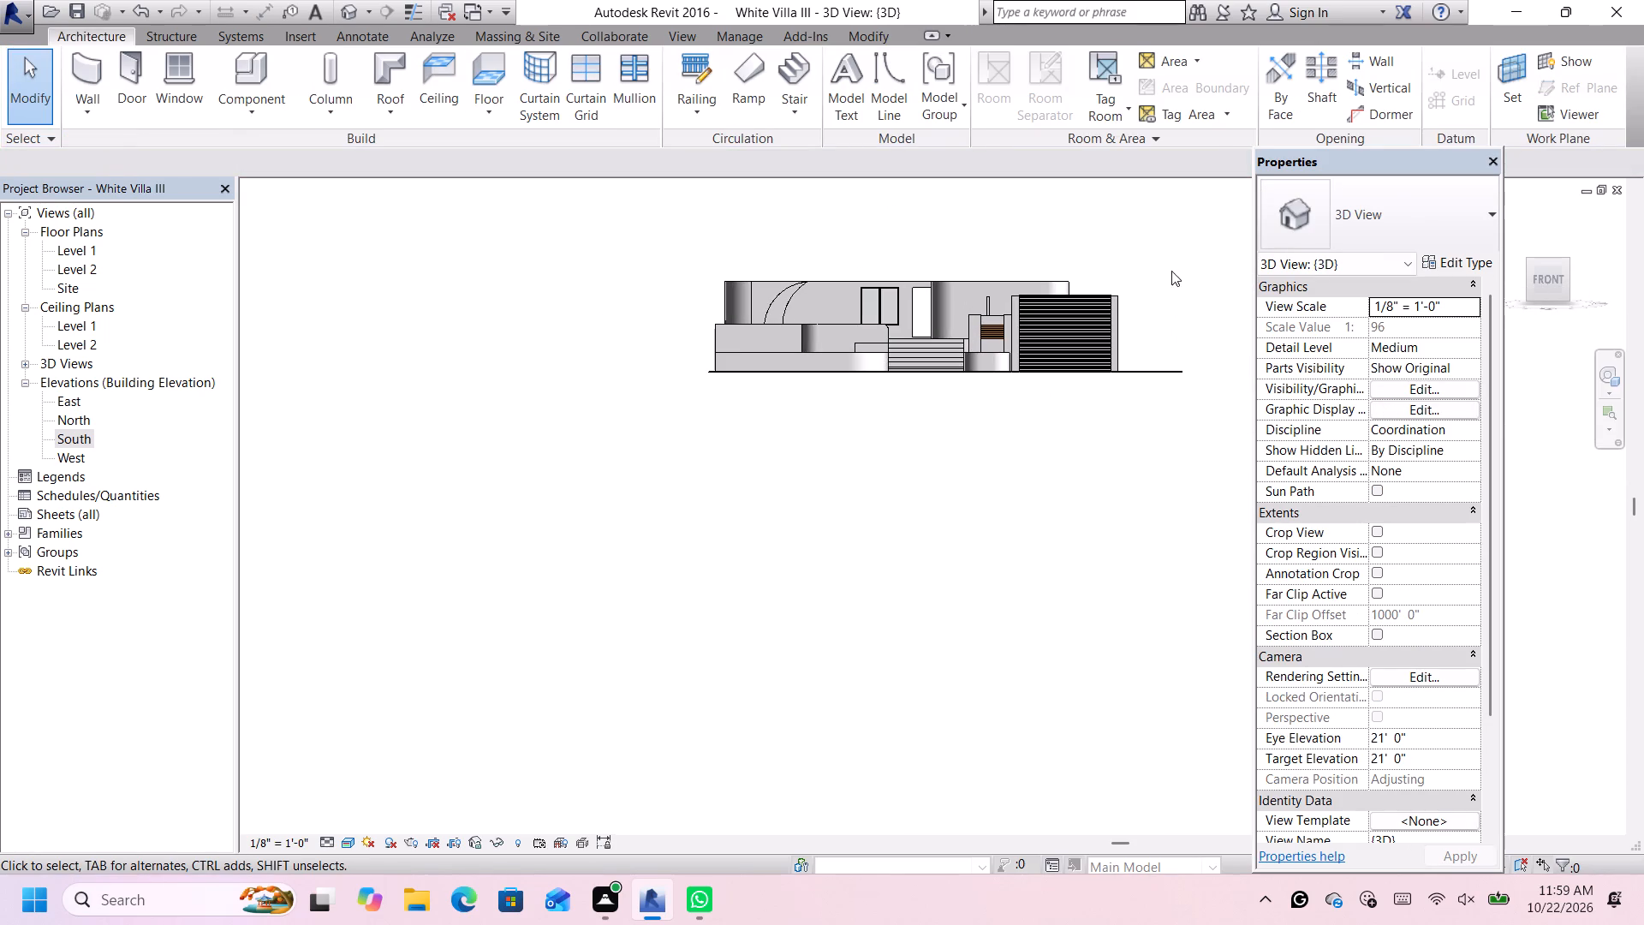
scroll(895, 253, "up", 3)
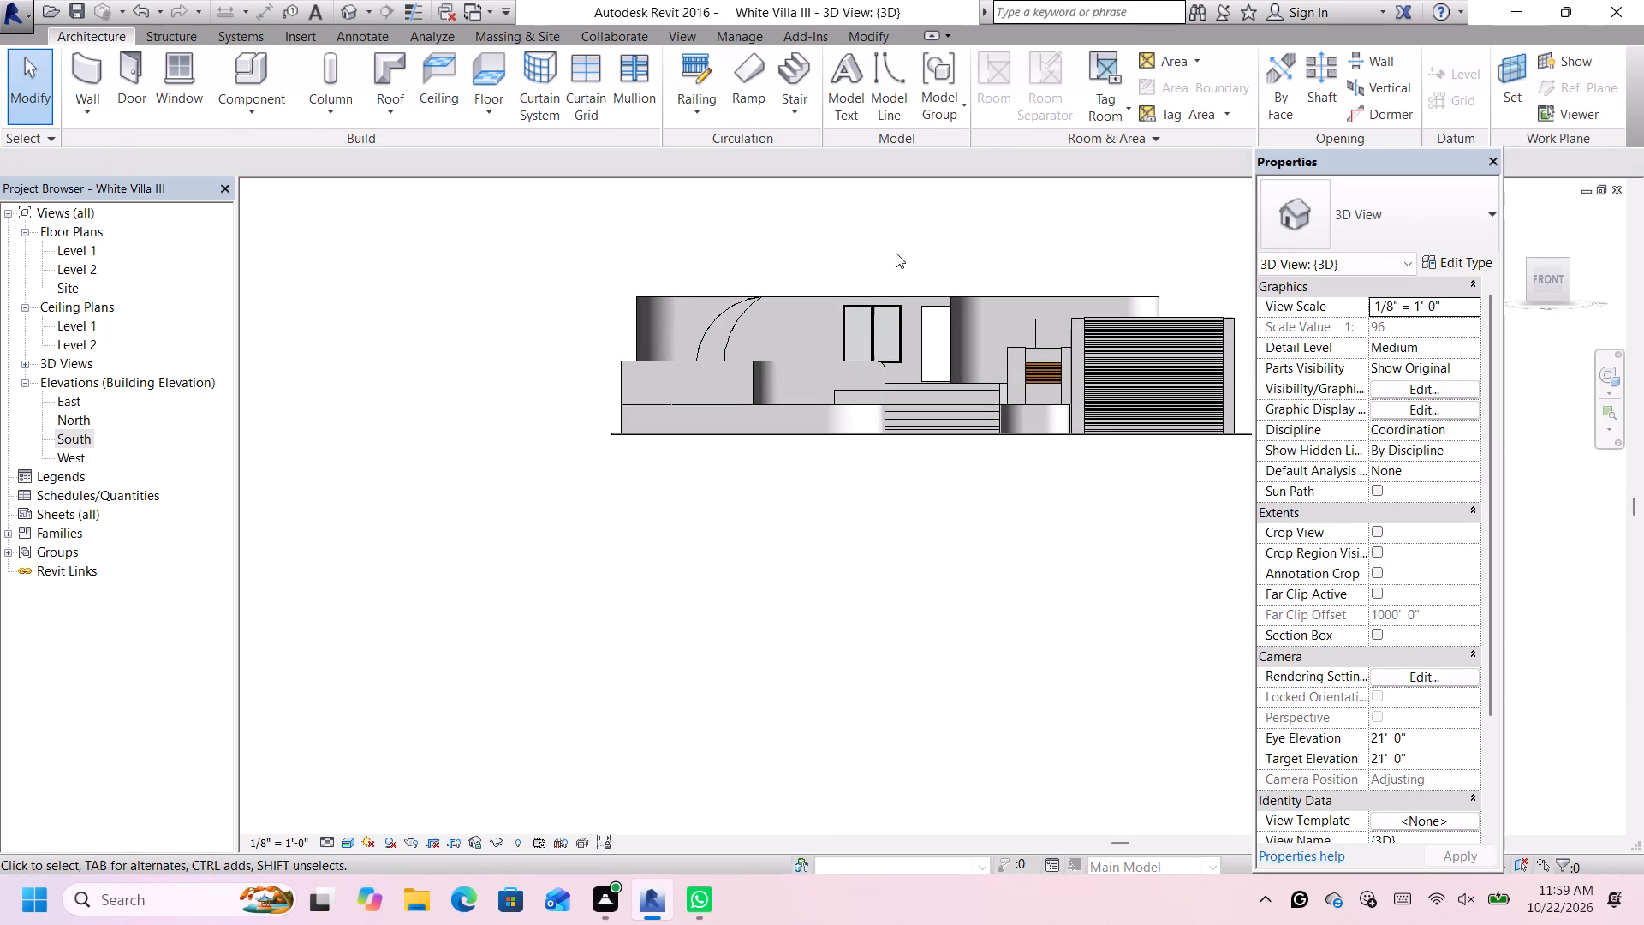
scroll(775, 232, "up", 2)
scroll(785, 247, "down", 1)
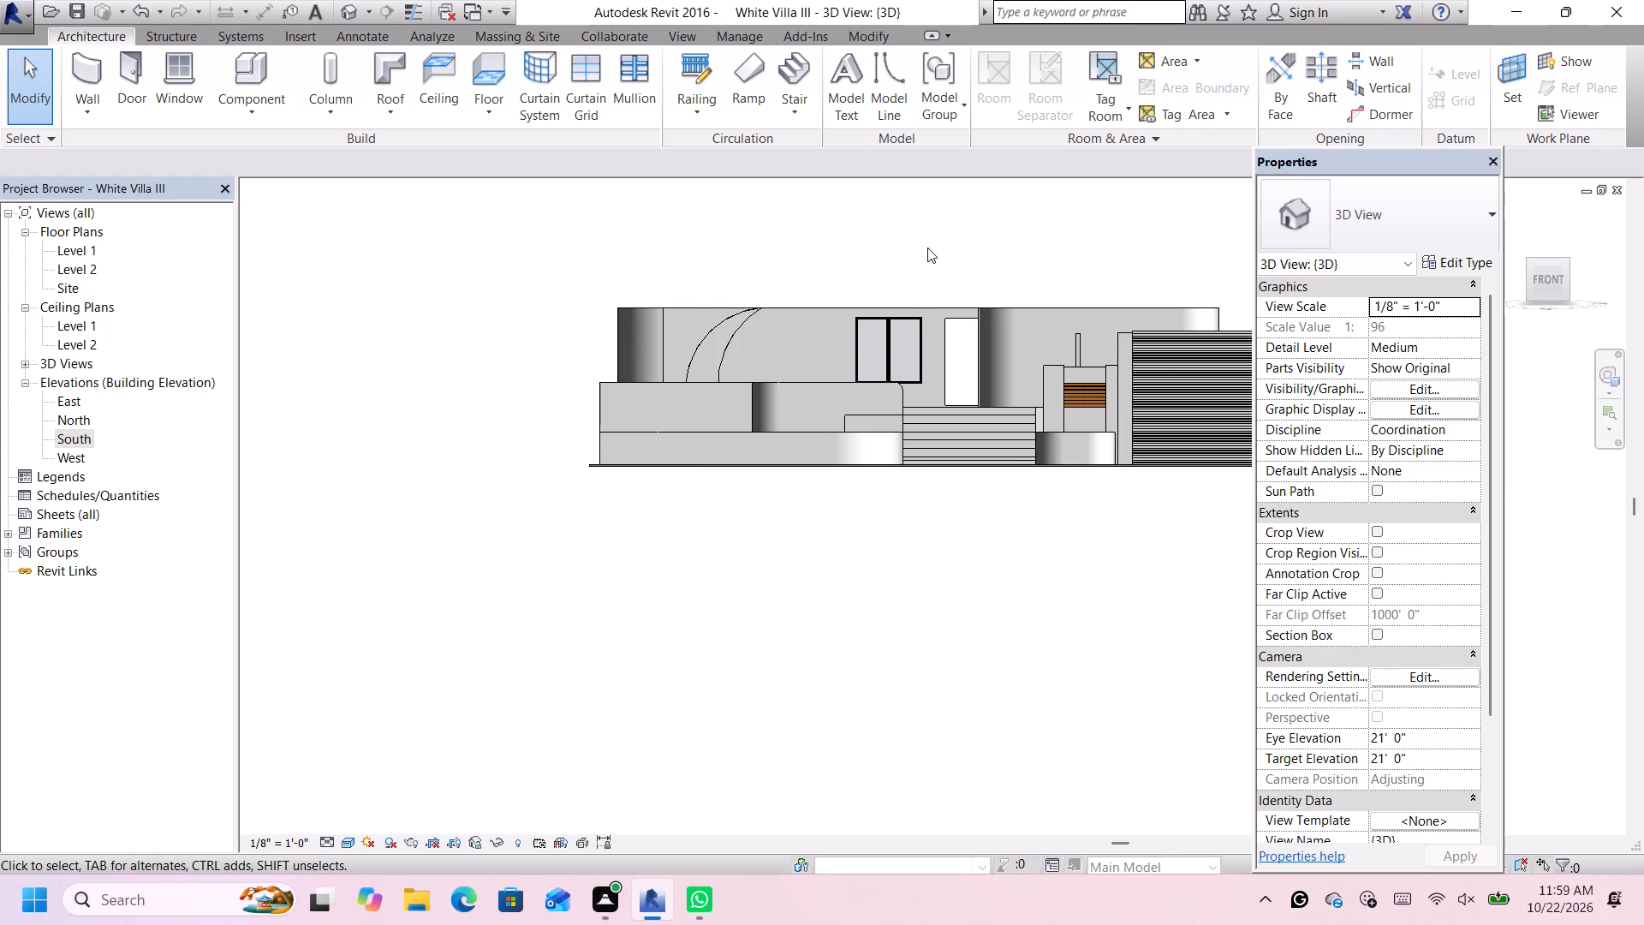
scroll(927, 253, "up", 1)
scroll(961, 276, "down", 3)
scroll(1170, 246, "up", 4)
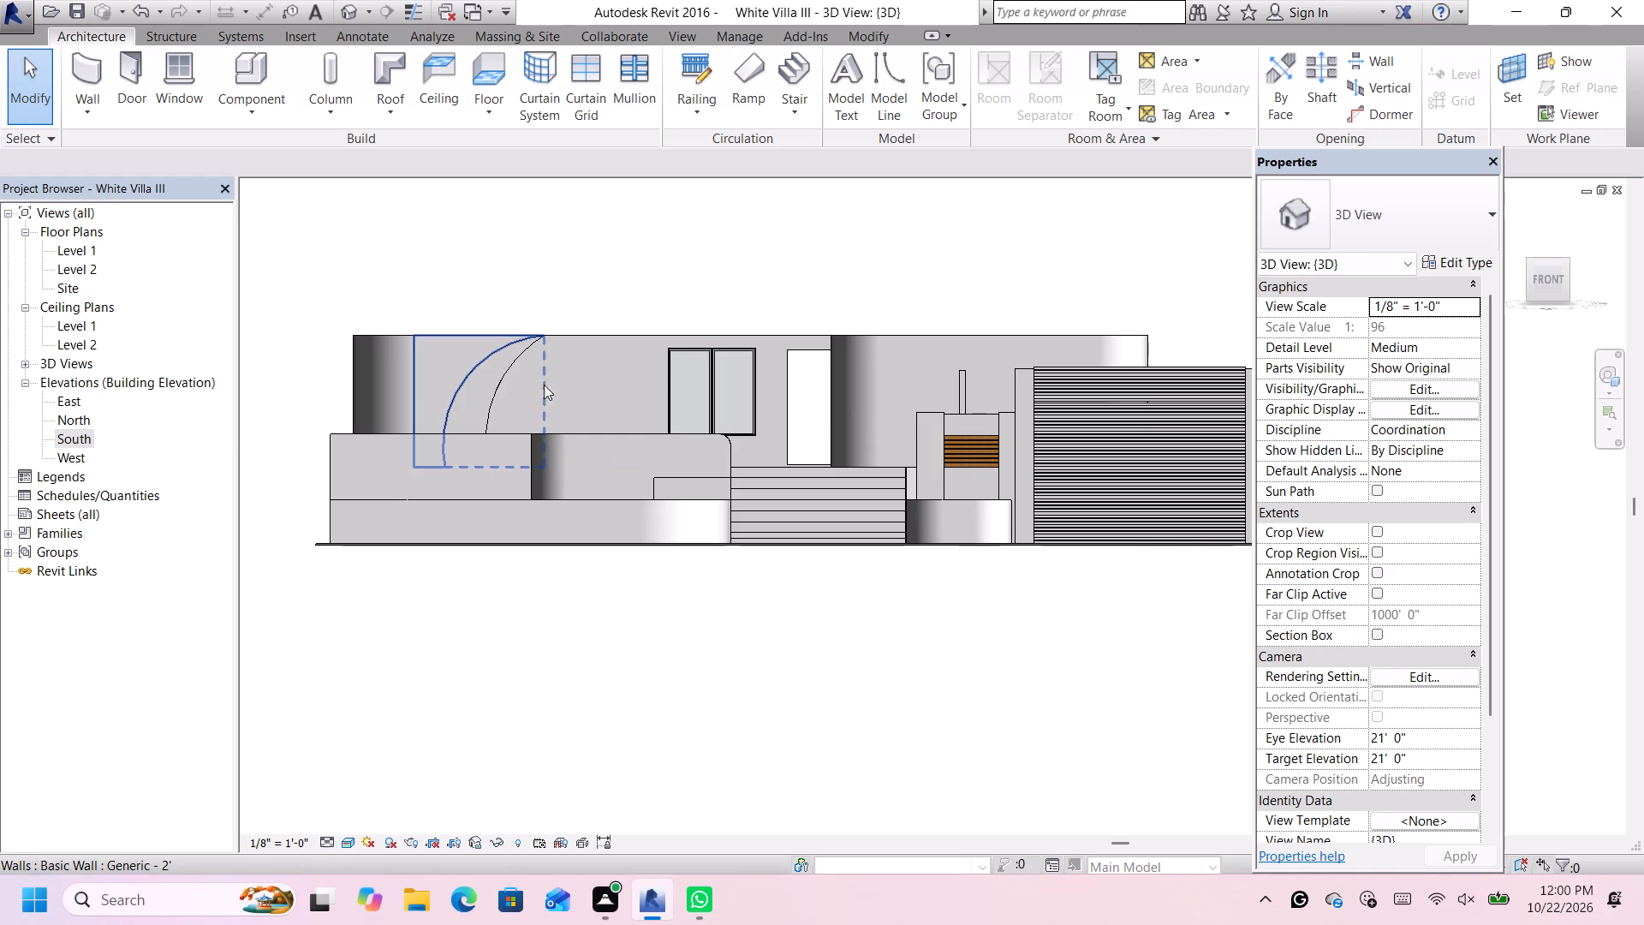
scroll(532, 531, "down", 3)
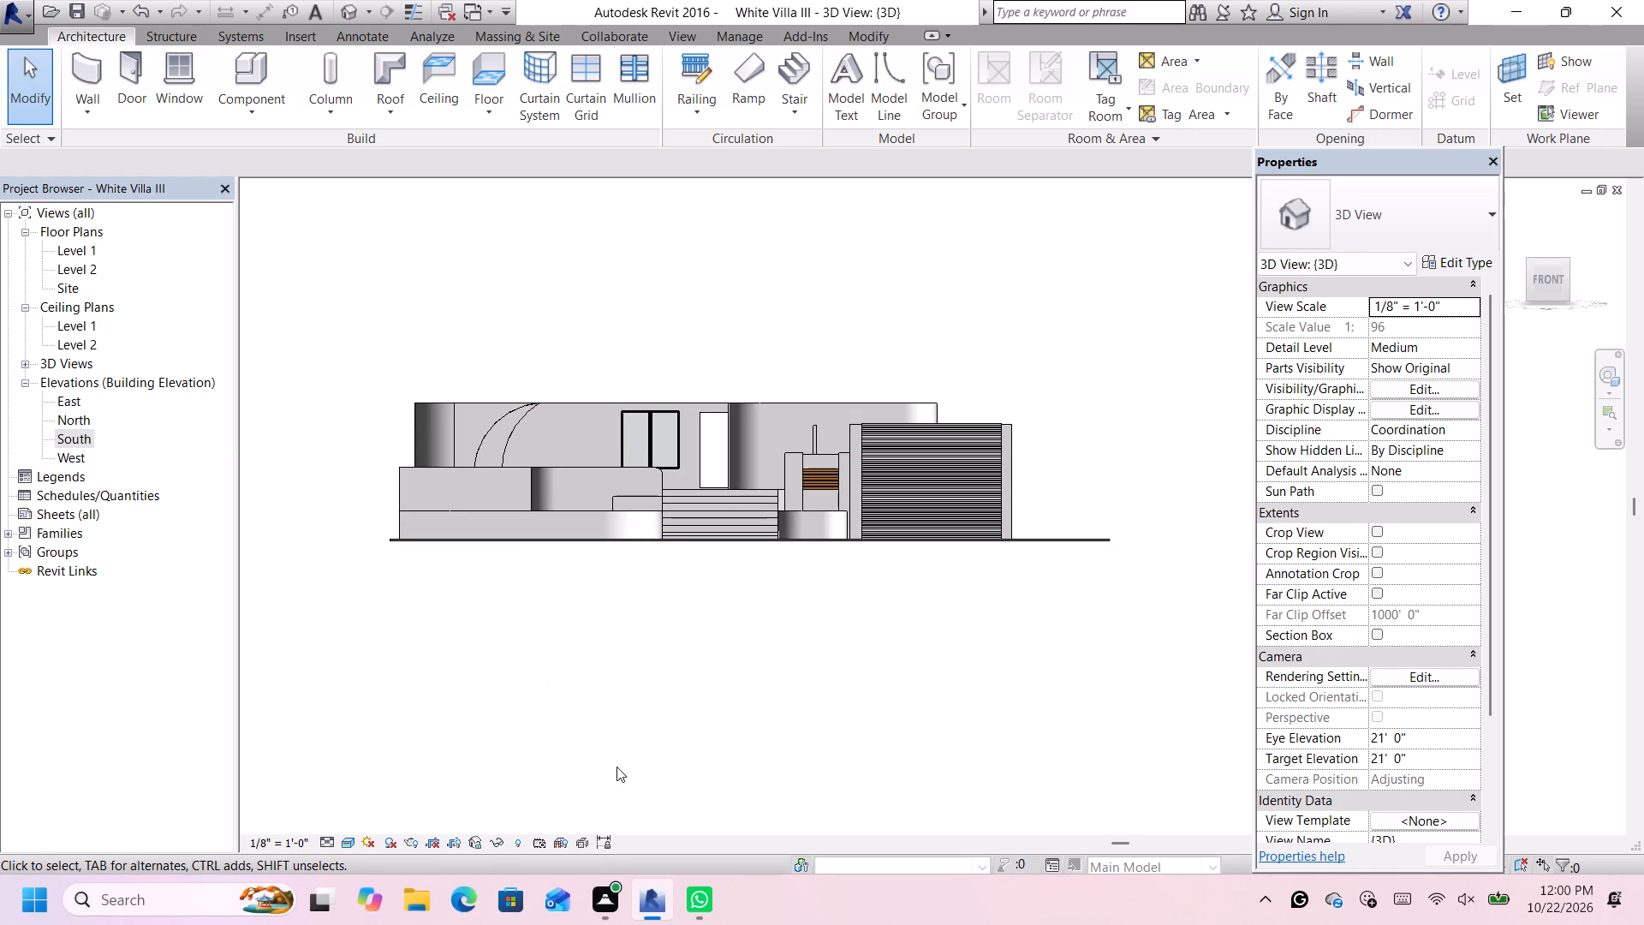
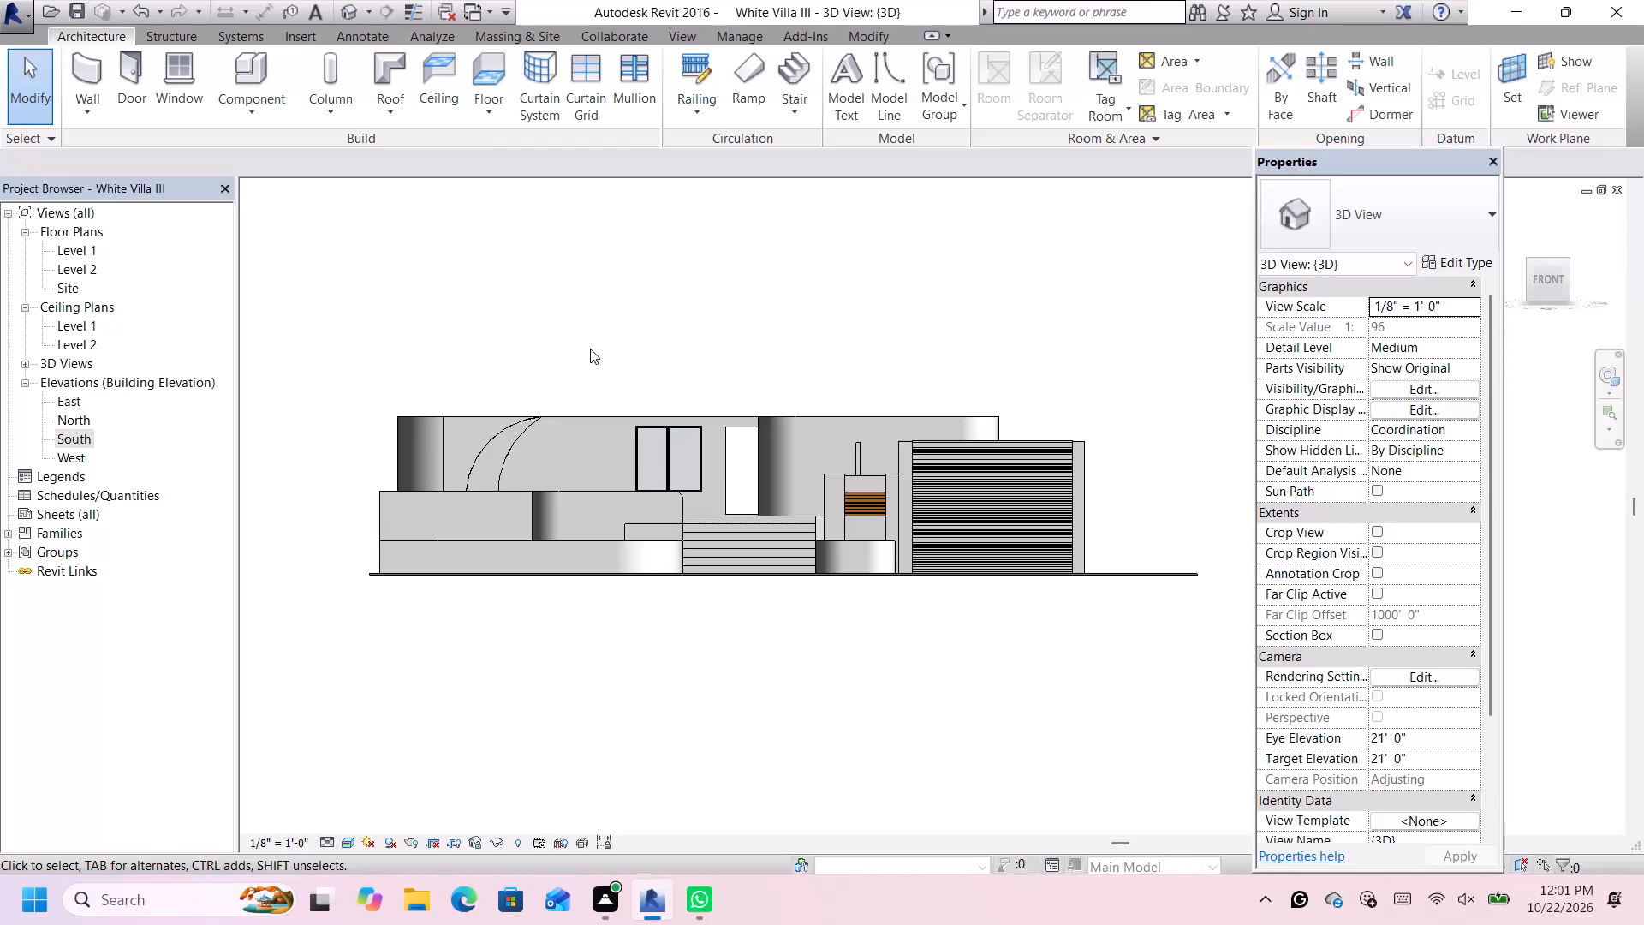
Stretch the front arc-cut 2' wall segment toward the facade windows to a length of 18' 4".
scroll(590, 349, "down", 1)
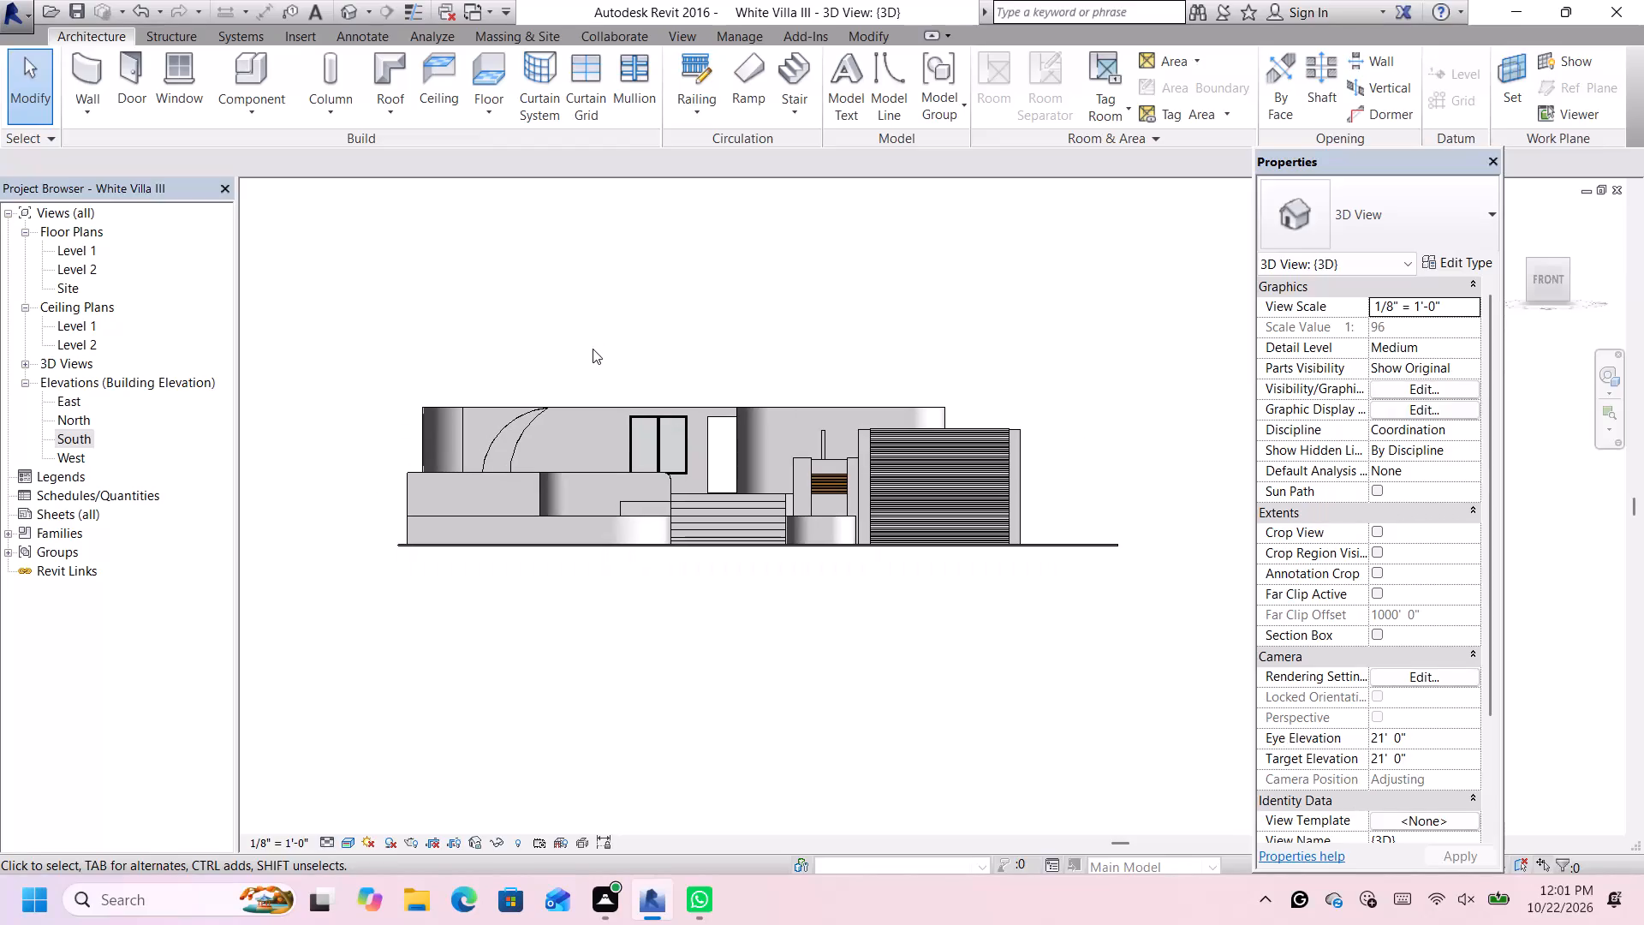
scroll(552, 391, "up", 2)
left_click(492, 413)
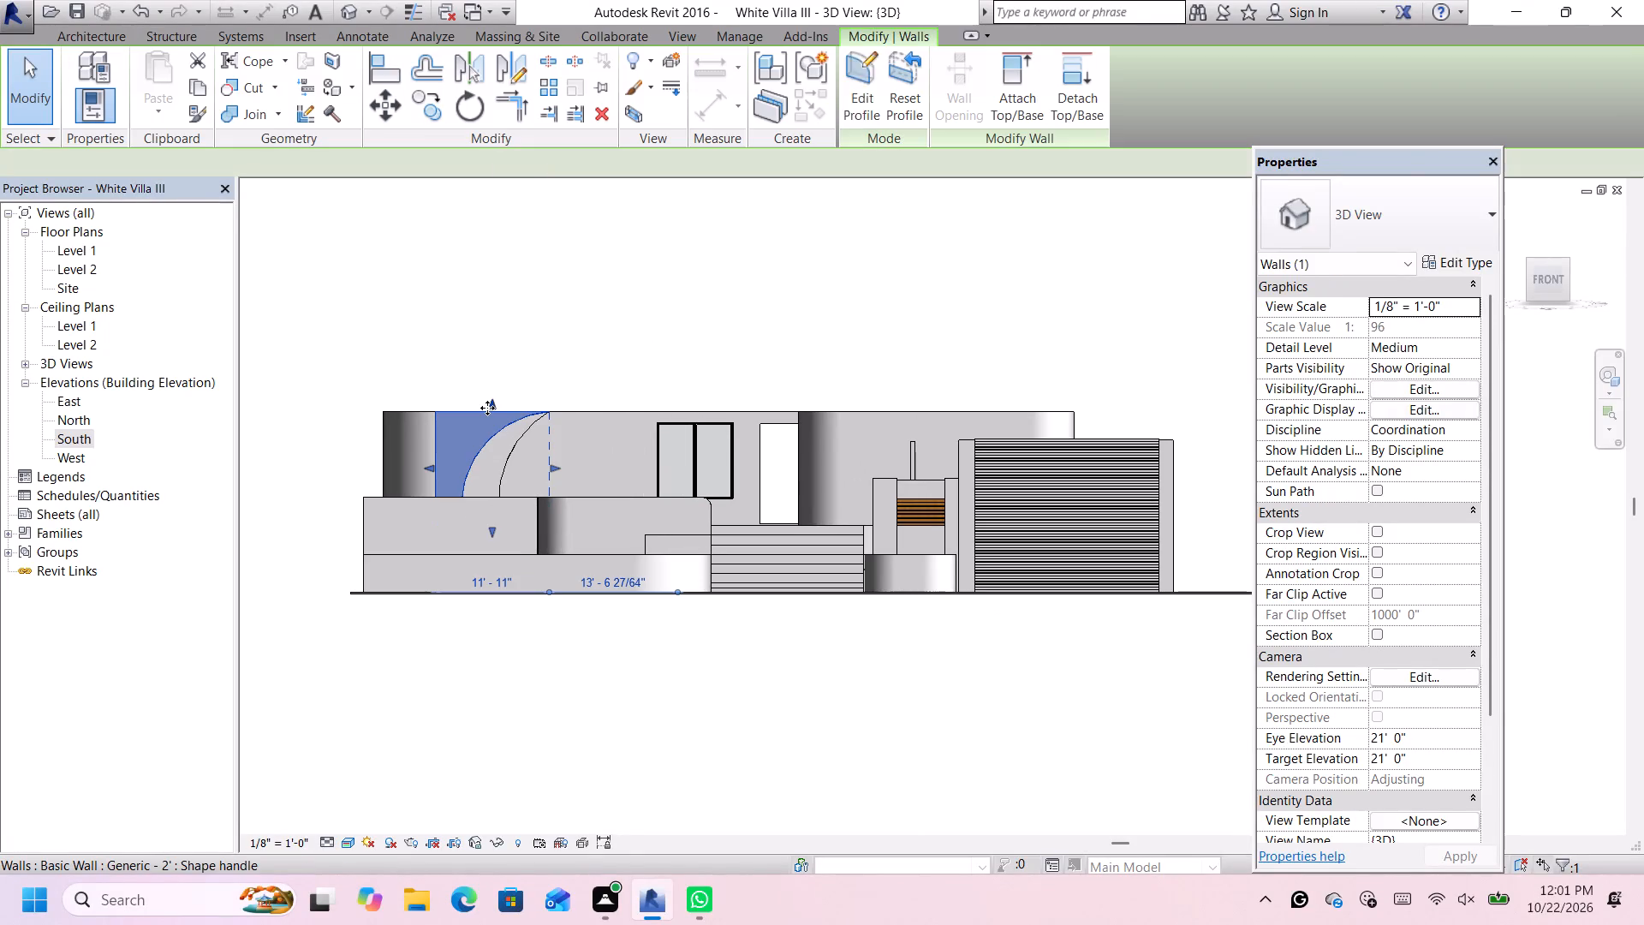
key("Right")
key("Right")
key("Right")
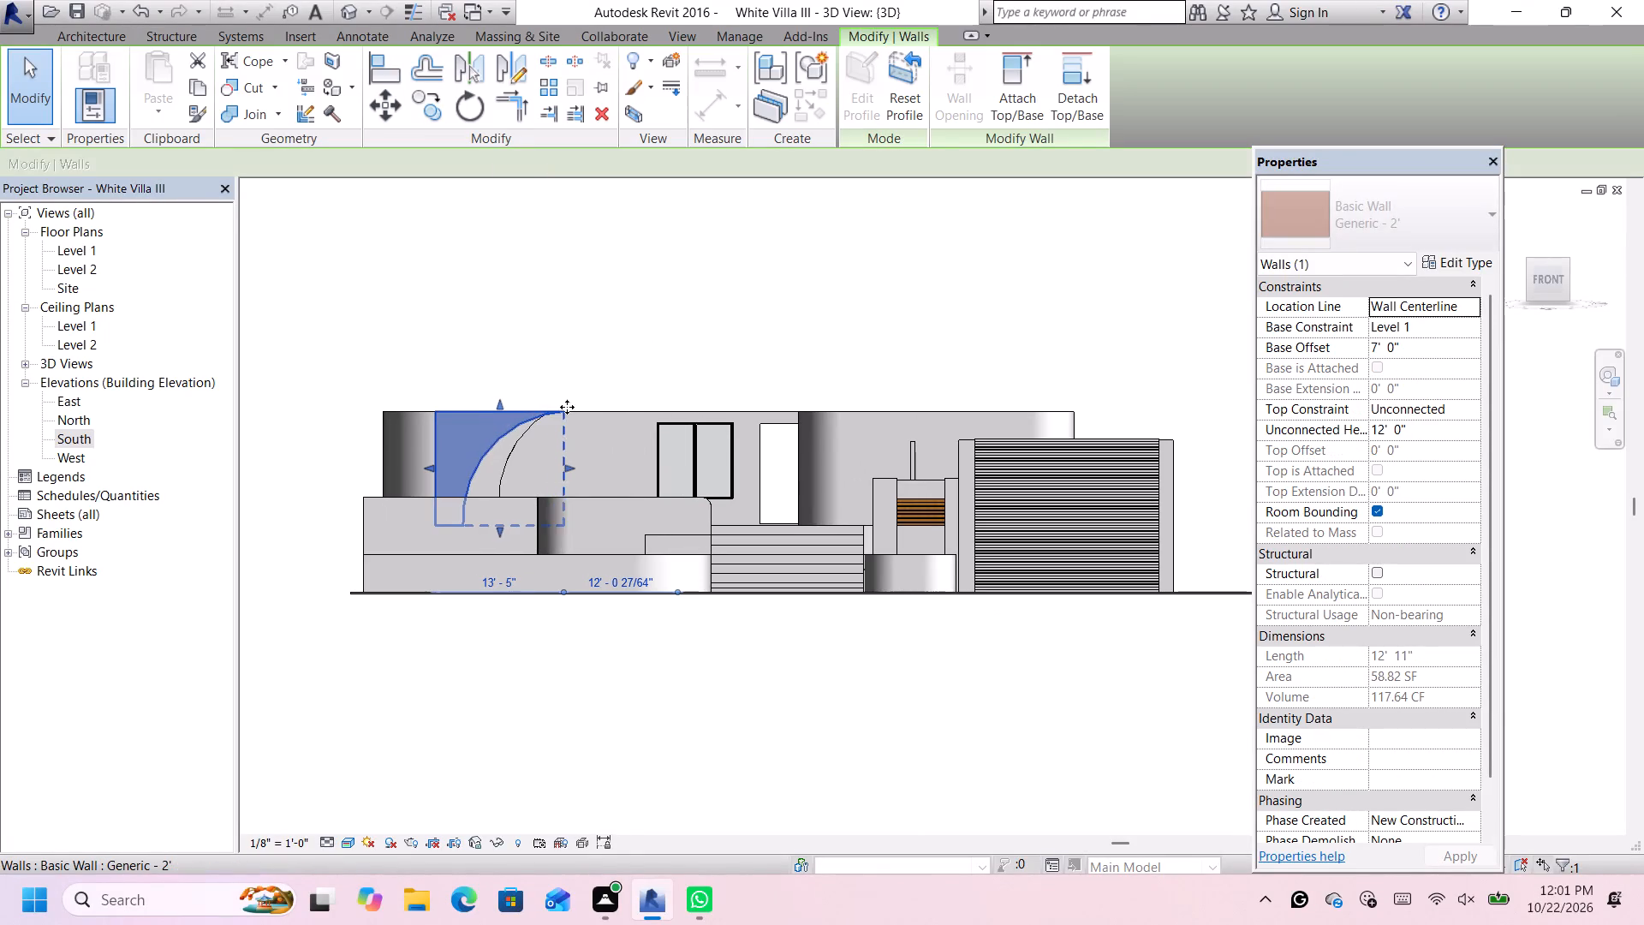
scroll(523, 451, "up", 2)
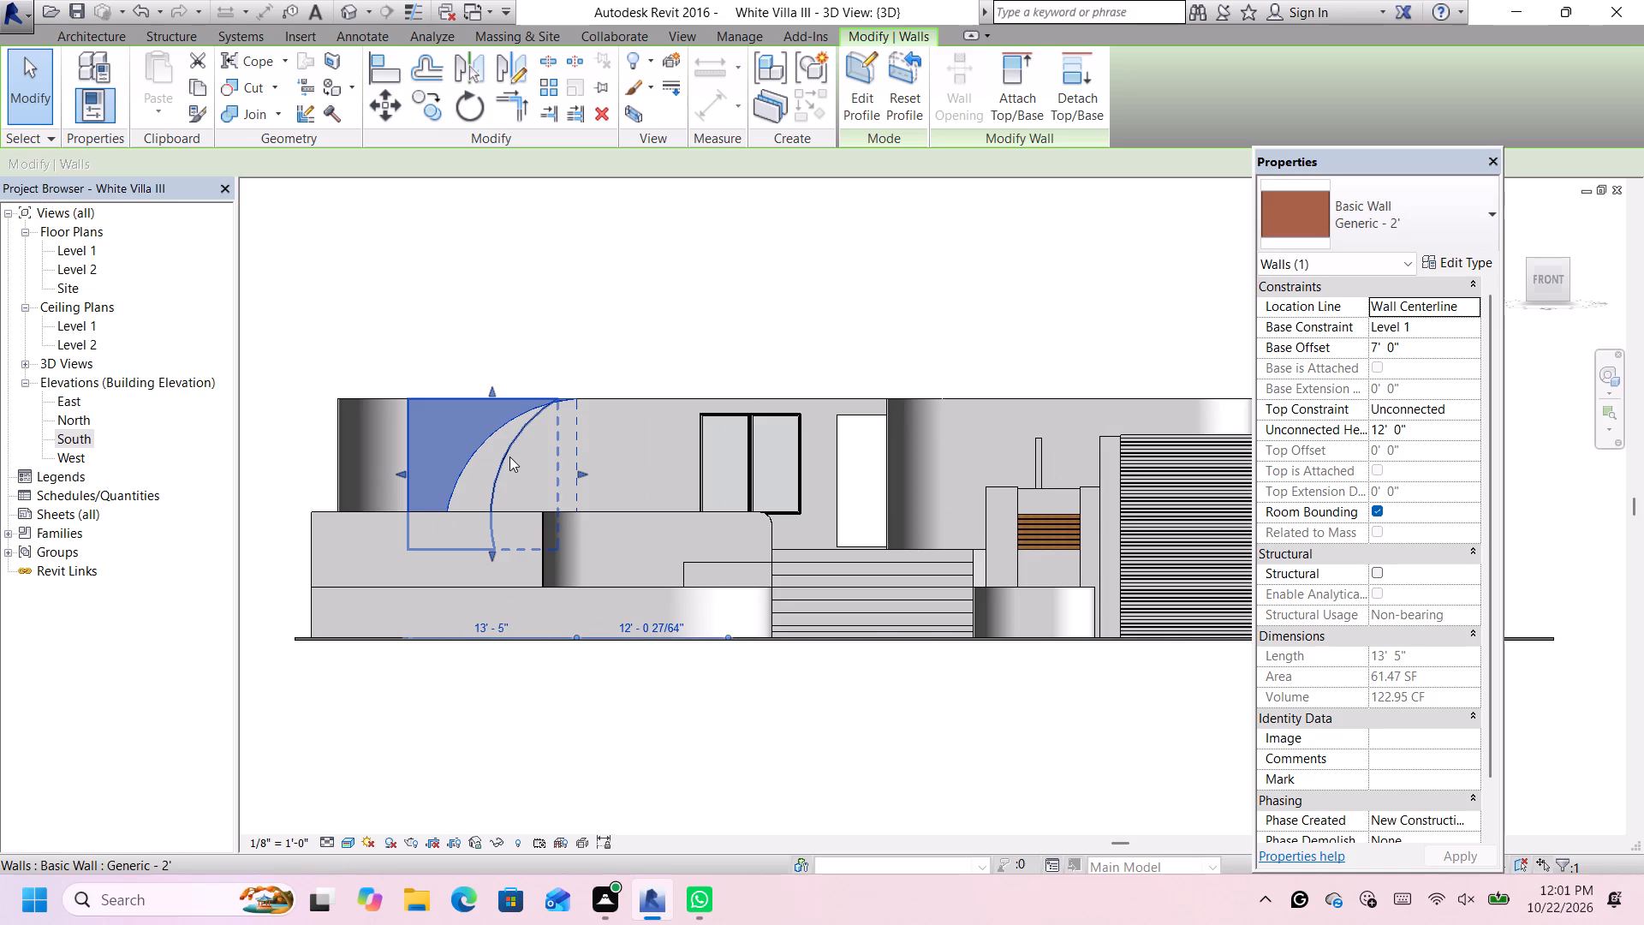
key("Right")
key("Right")
key("Right")
key("Right")
key("Right")
key("Right")
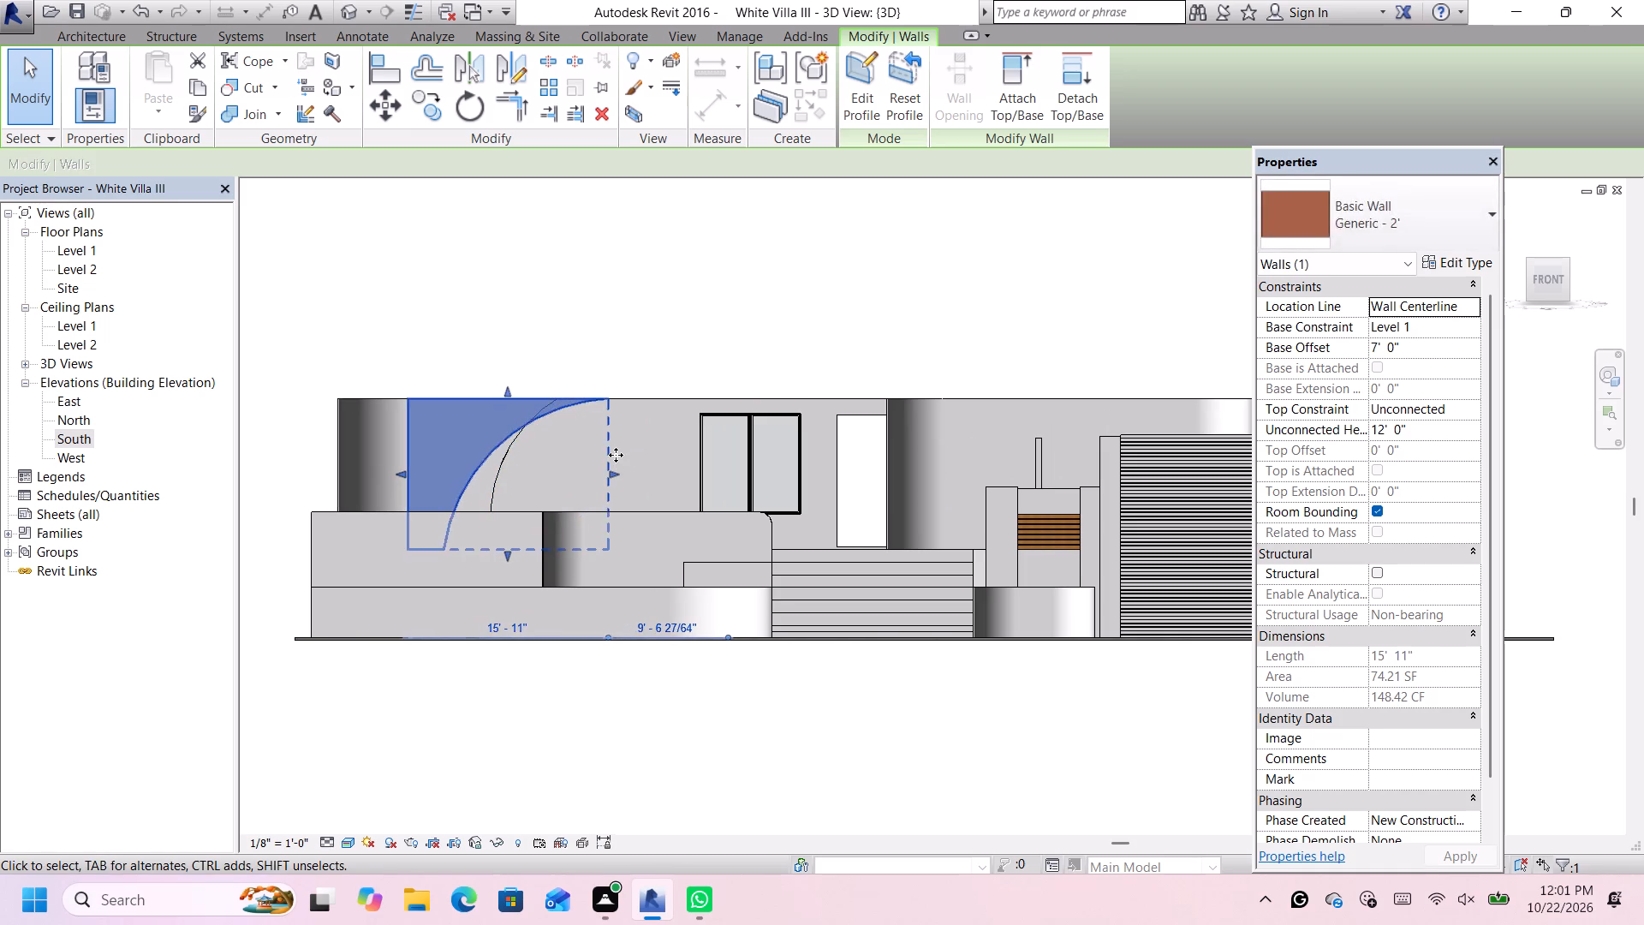
key("Right")
scroll(676, 422, "down", 1)
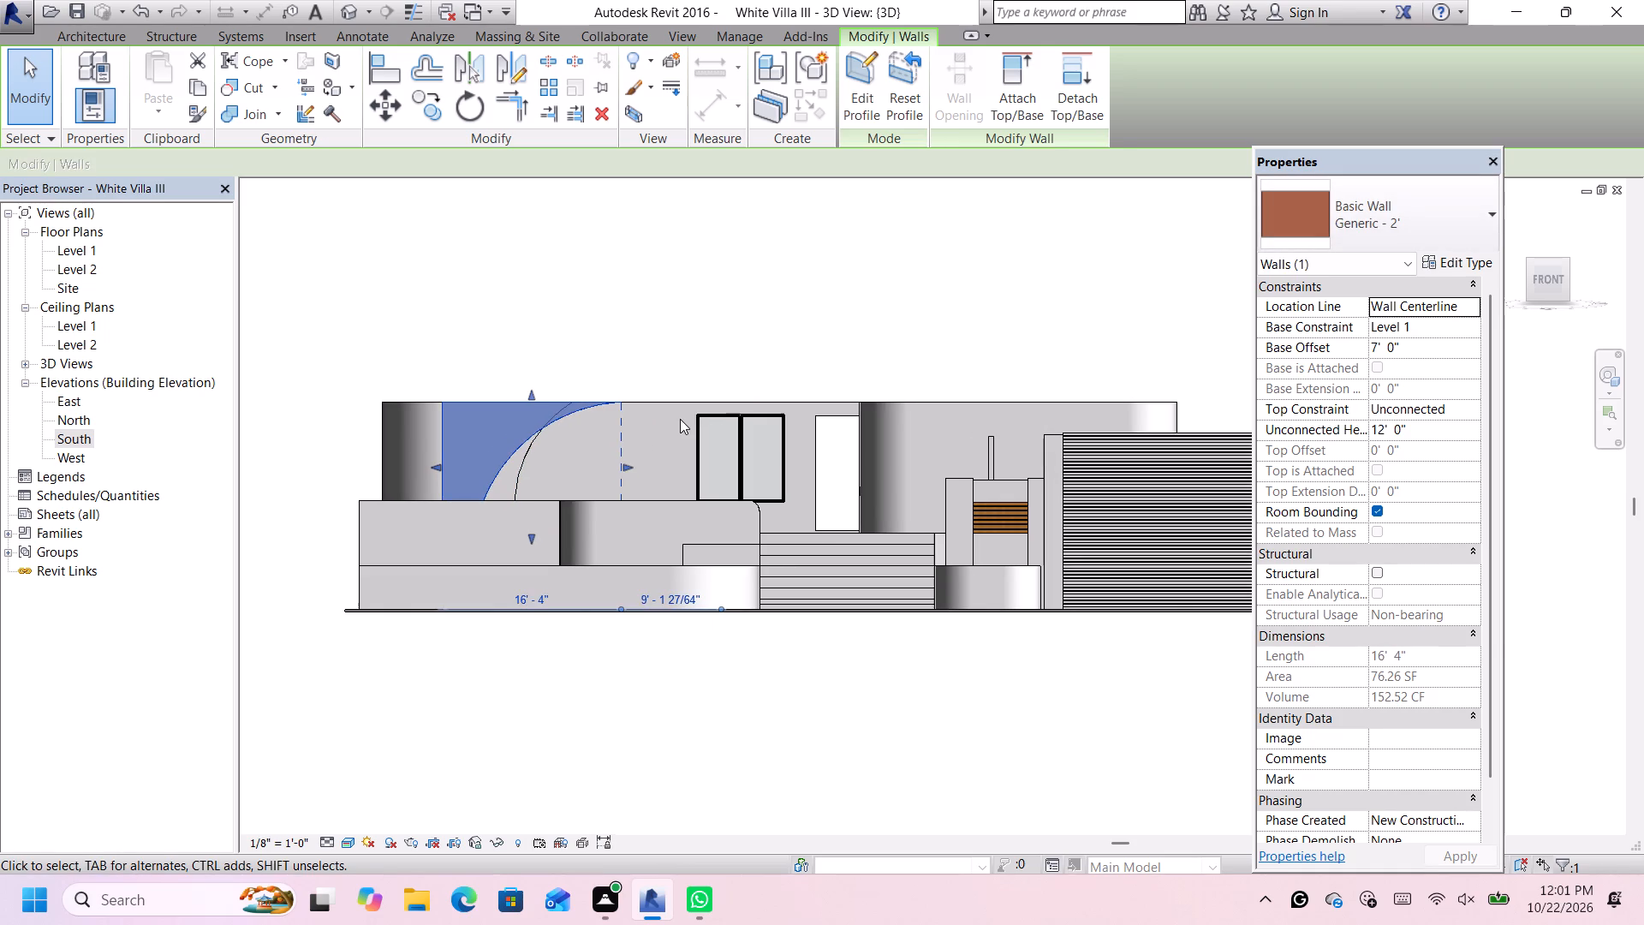
key("Right")
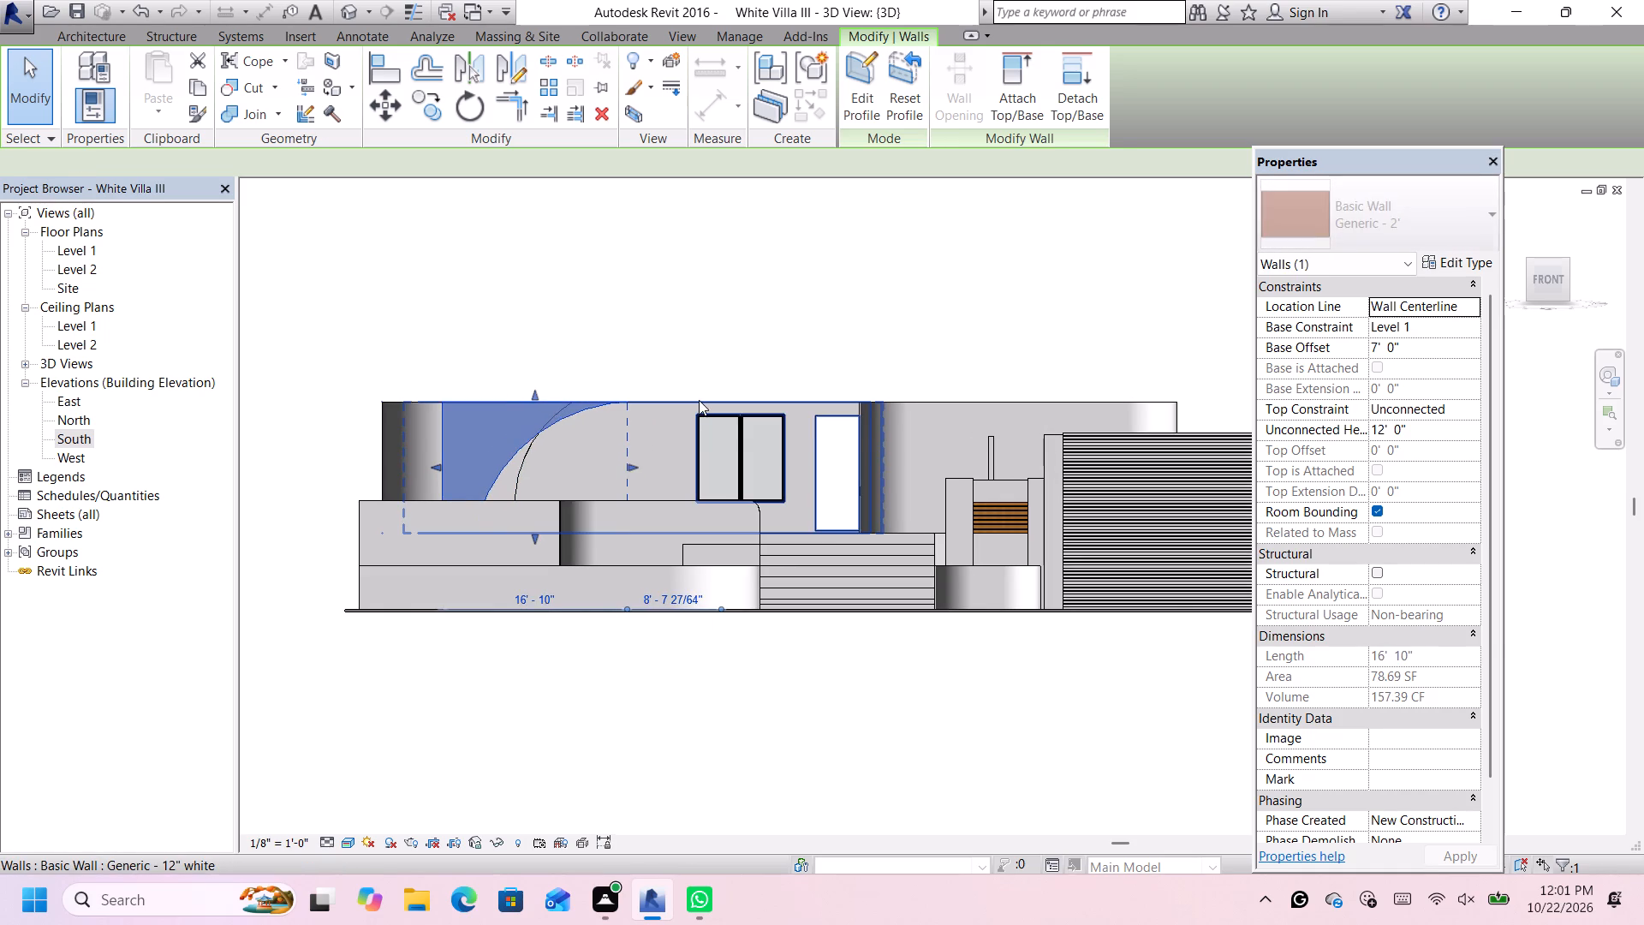
key("Right")
key("Right")
key("Right")
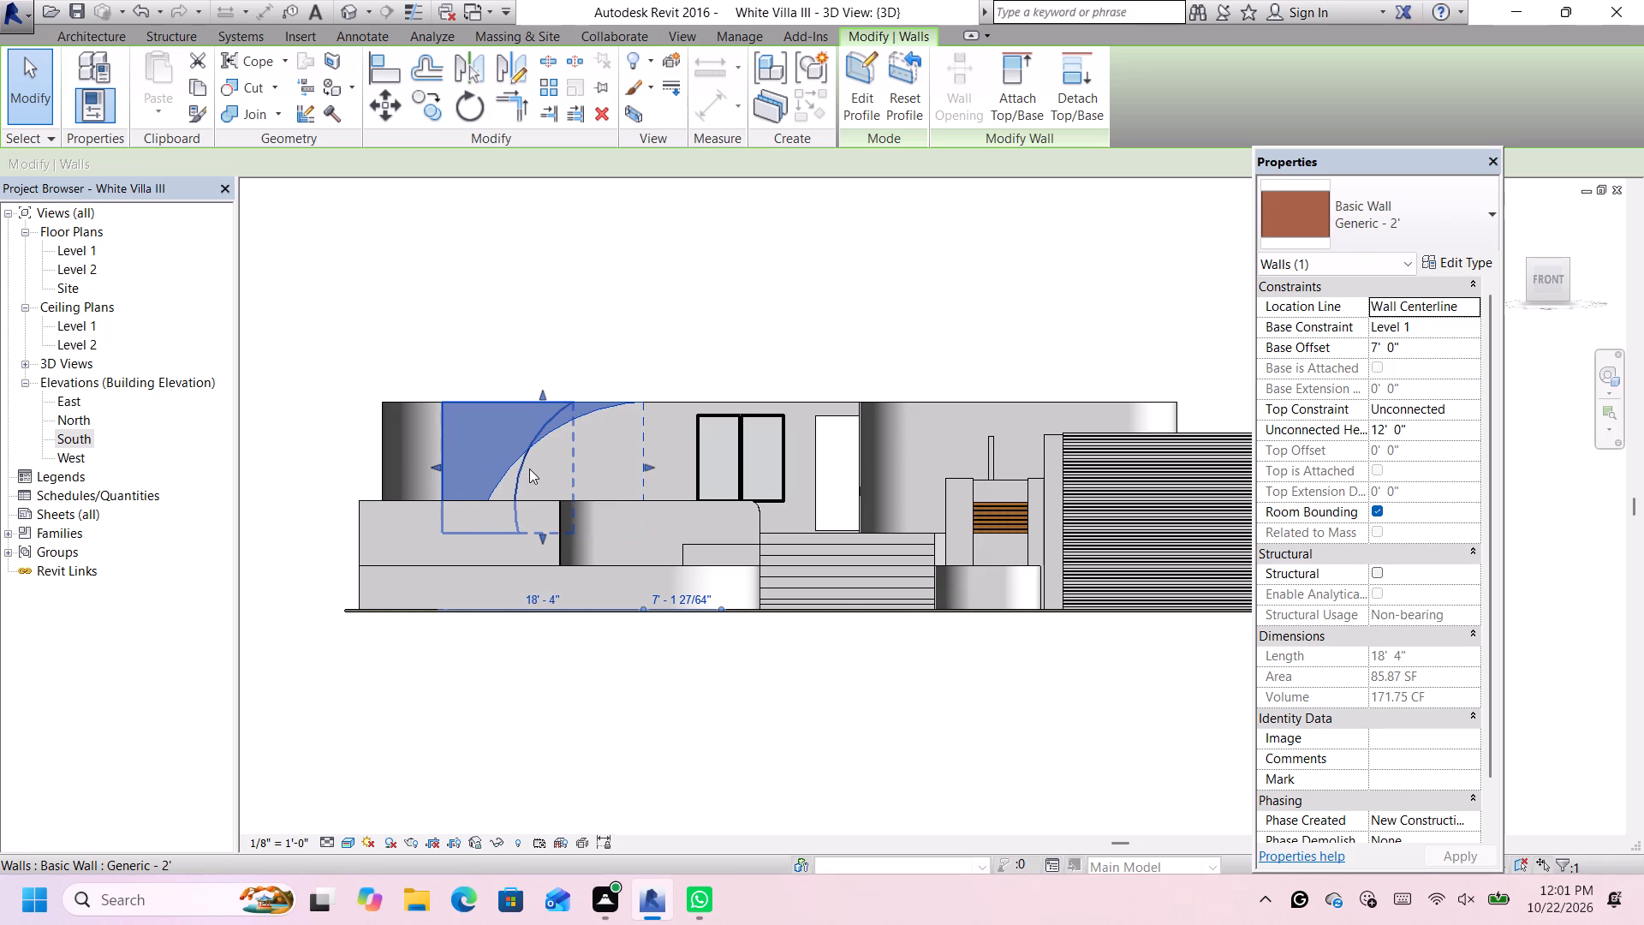
scroll(739, 369, "down", 1)
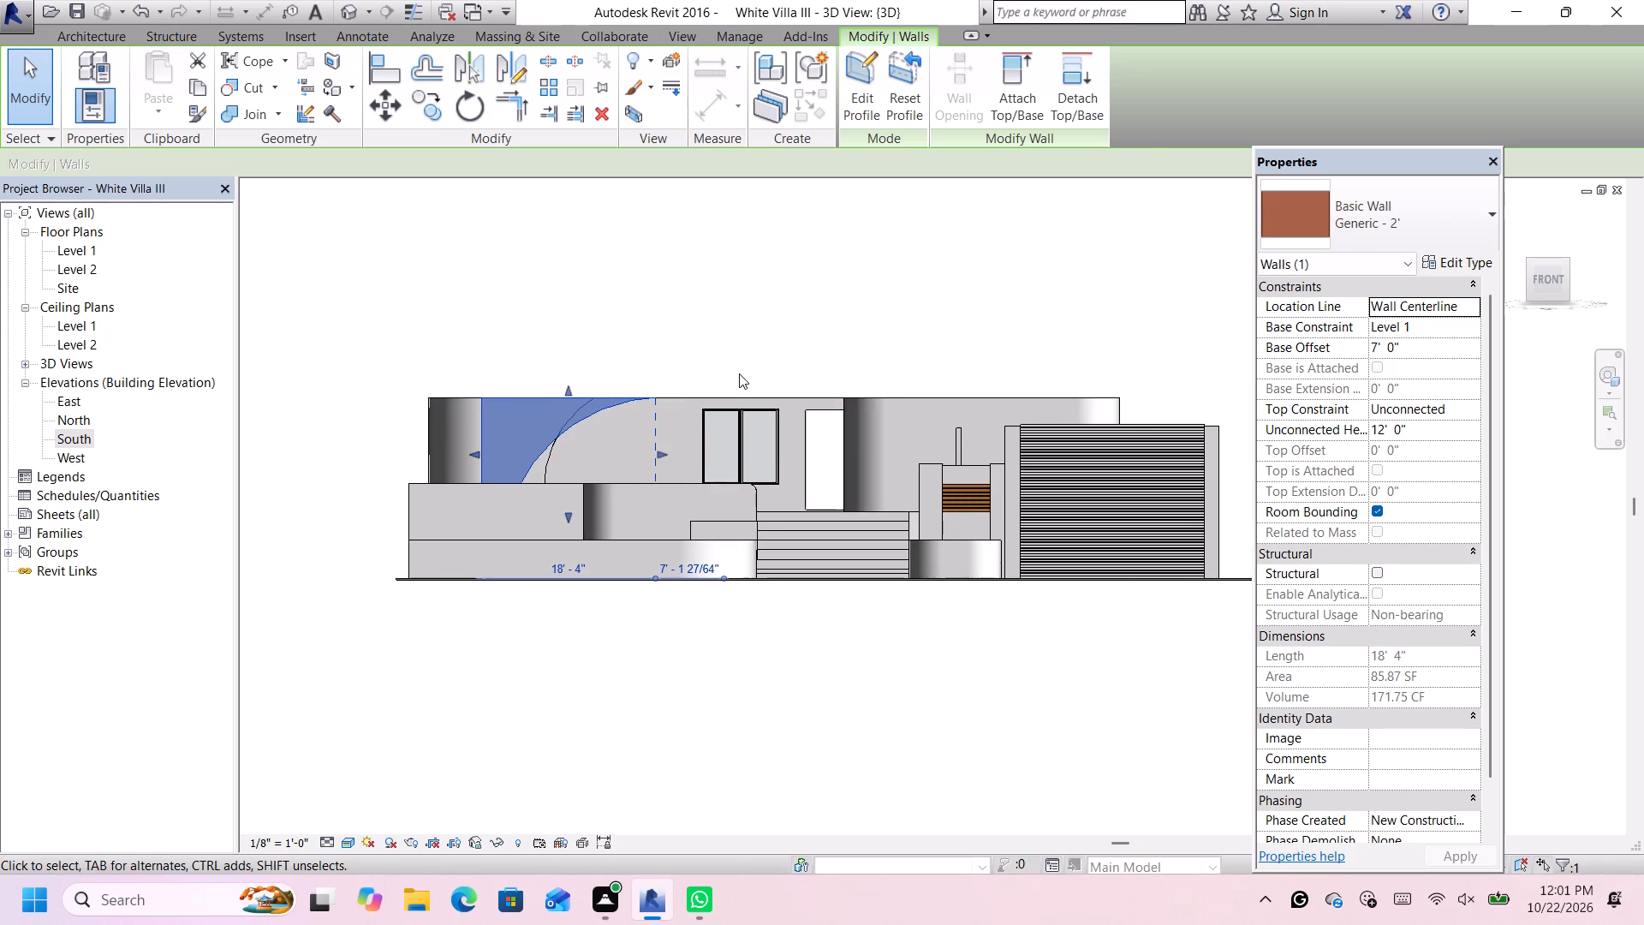
Move the rear arc-cut 2' wall segment about 6' 3" toward the windows until its top tip meets the front segment's tip.
scroll(739, 373, "up", 1)
left_click(520, 476)
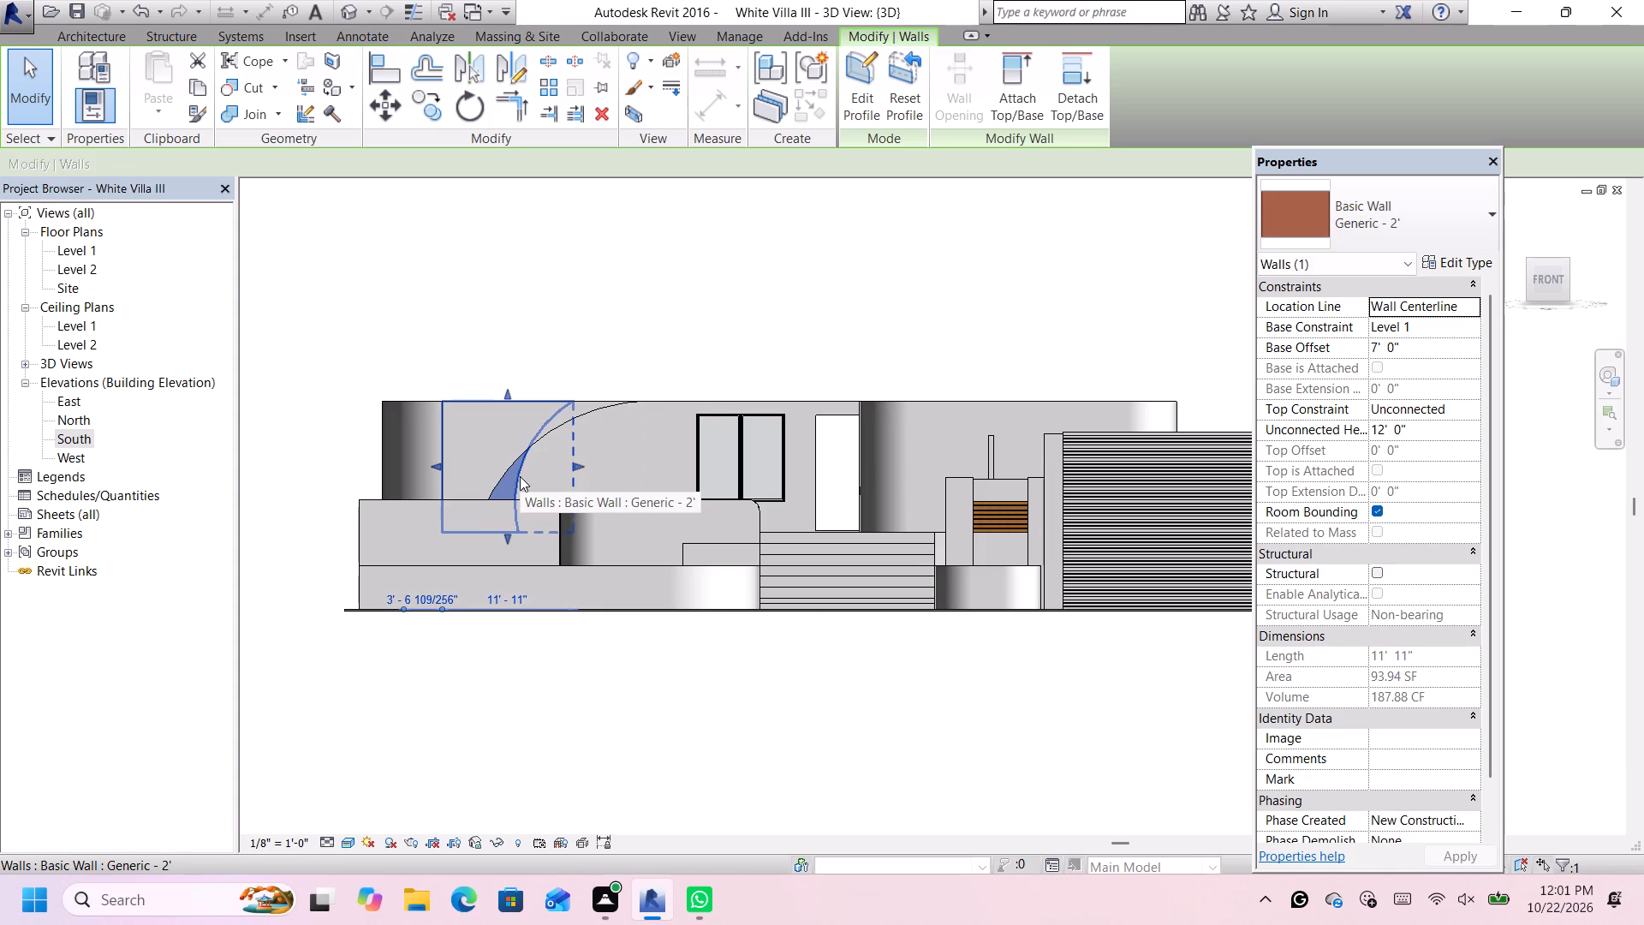
key("Right")
key("Right")
key("Right")
key("Right")
key("Right")
key("Right")
key("Right")
key("Right")
key("Right")
key("Right")
key("Right")
key("Right")
key("Right")
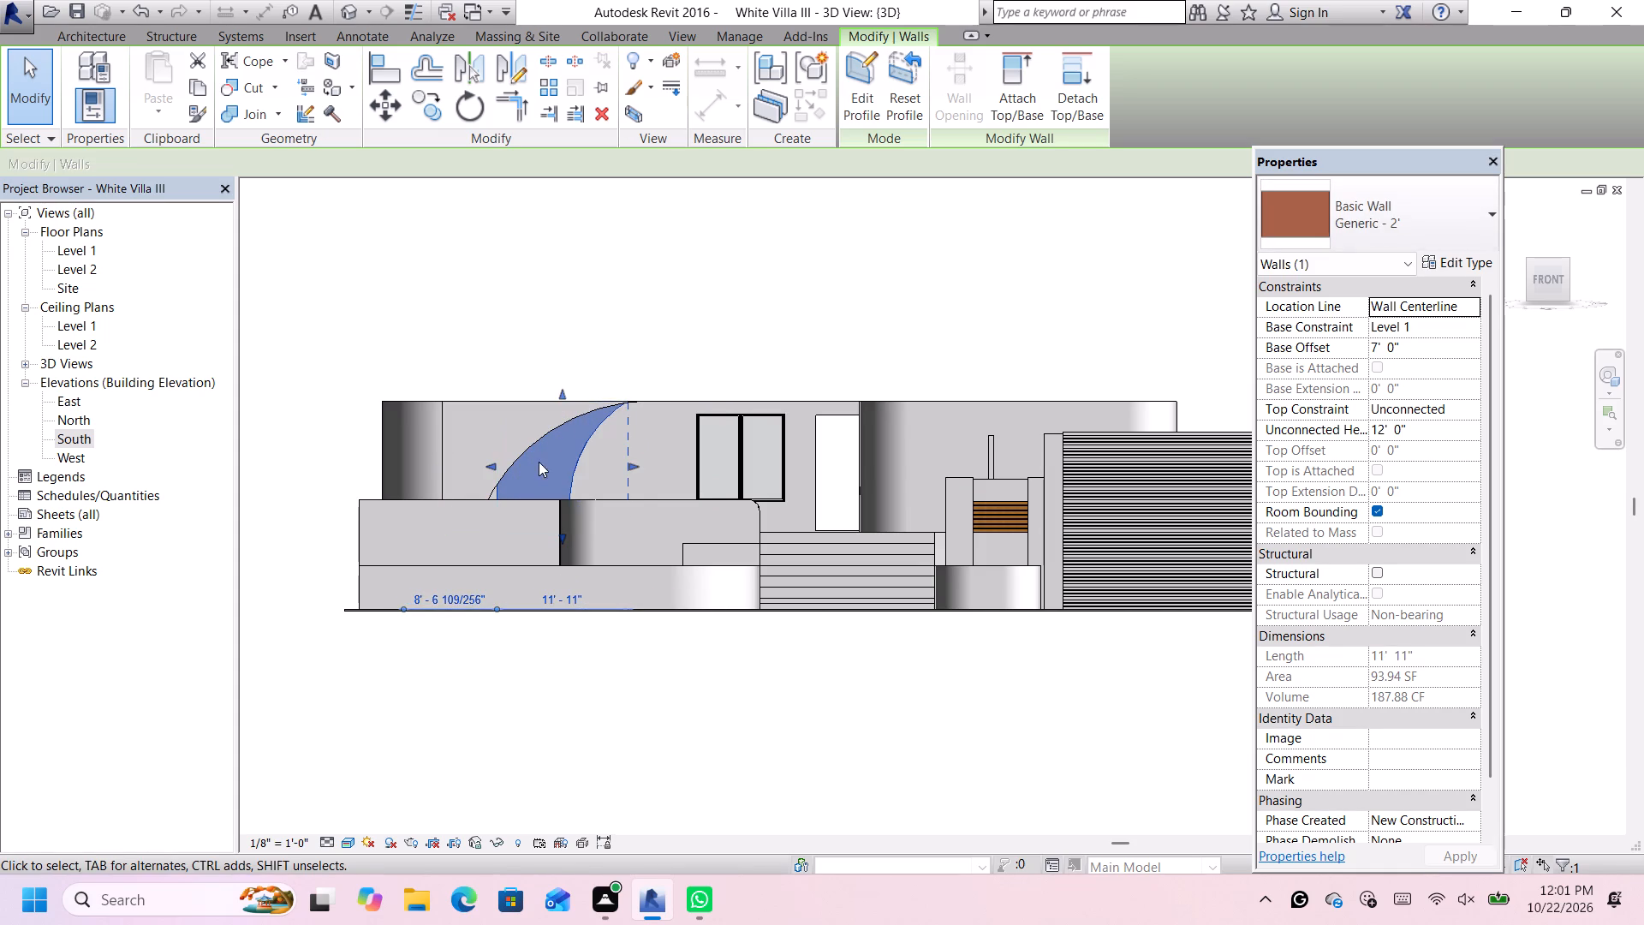
scroll(646, 358, "up", 1)
key("Right")
key("Right")
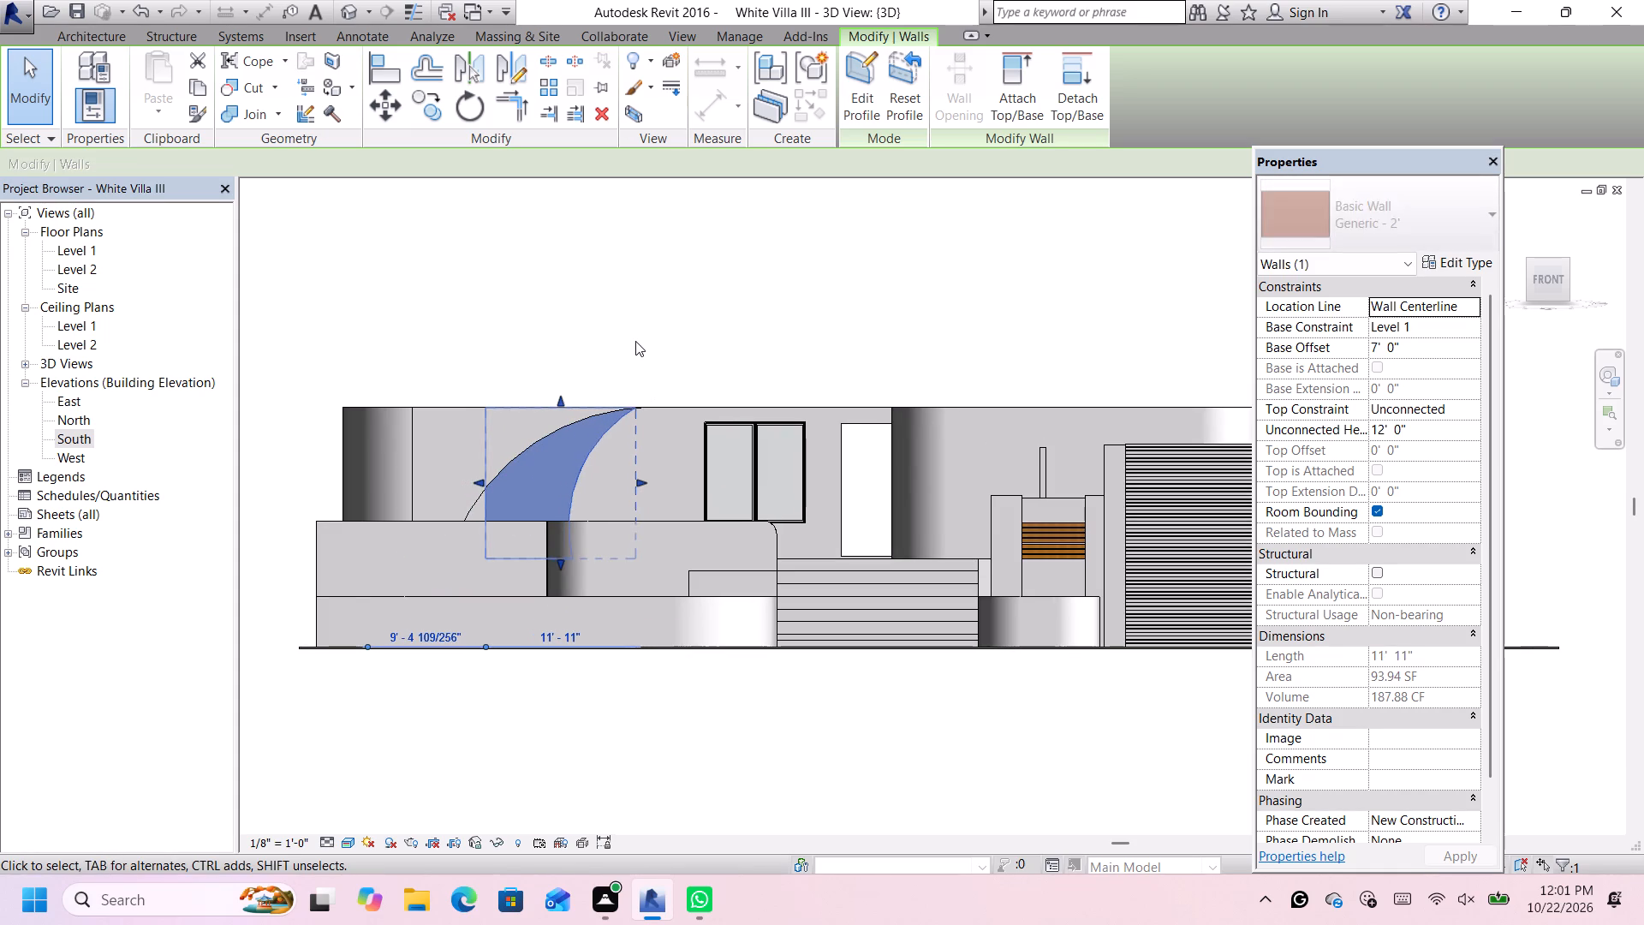
key("Right")
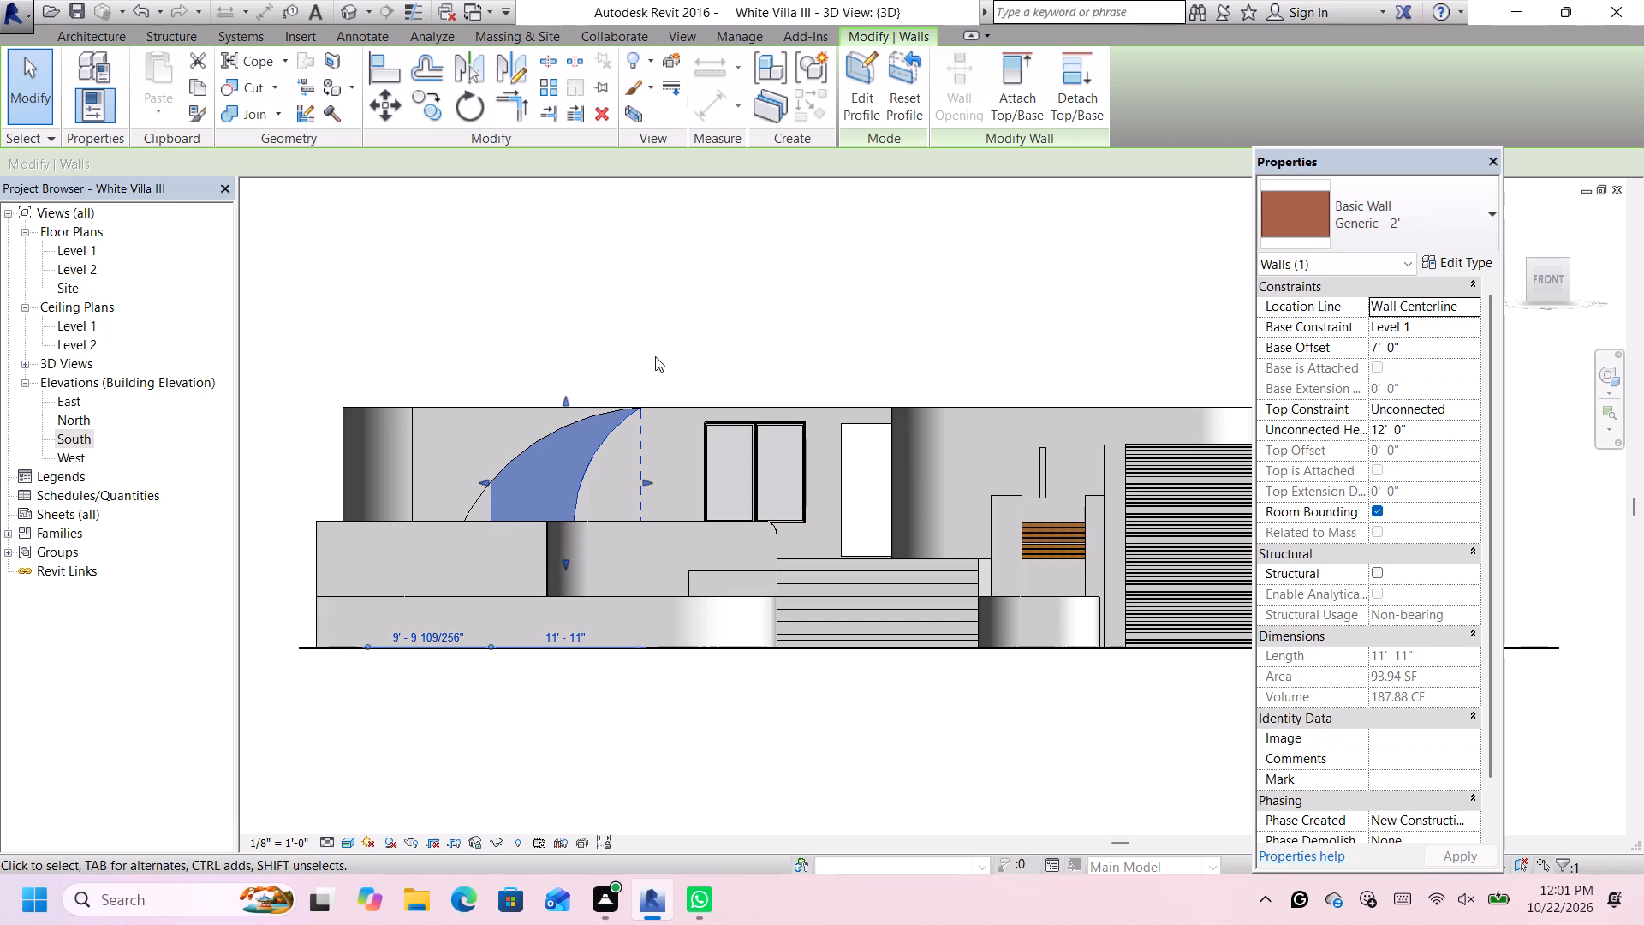
key("Left")
key("Right")
left_click(644, 373)
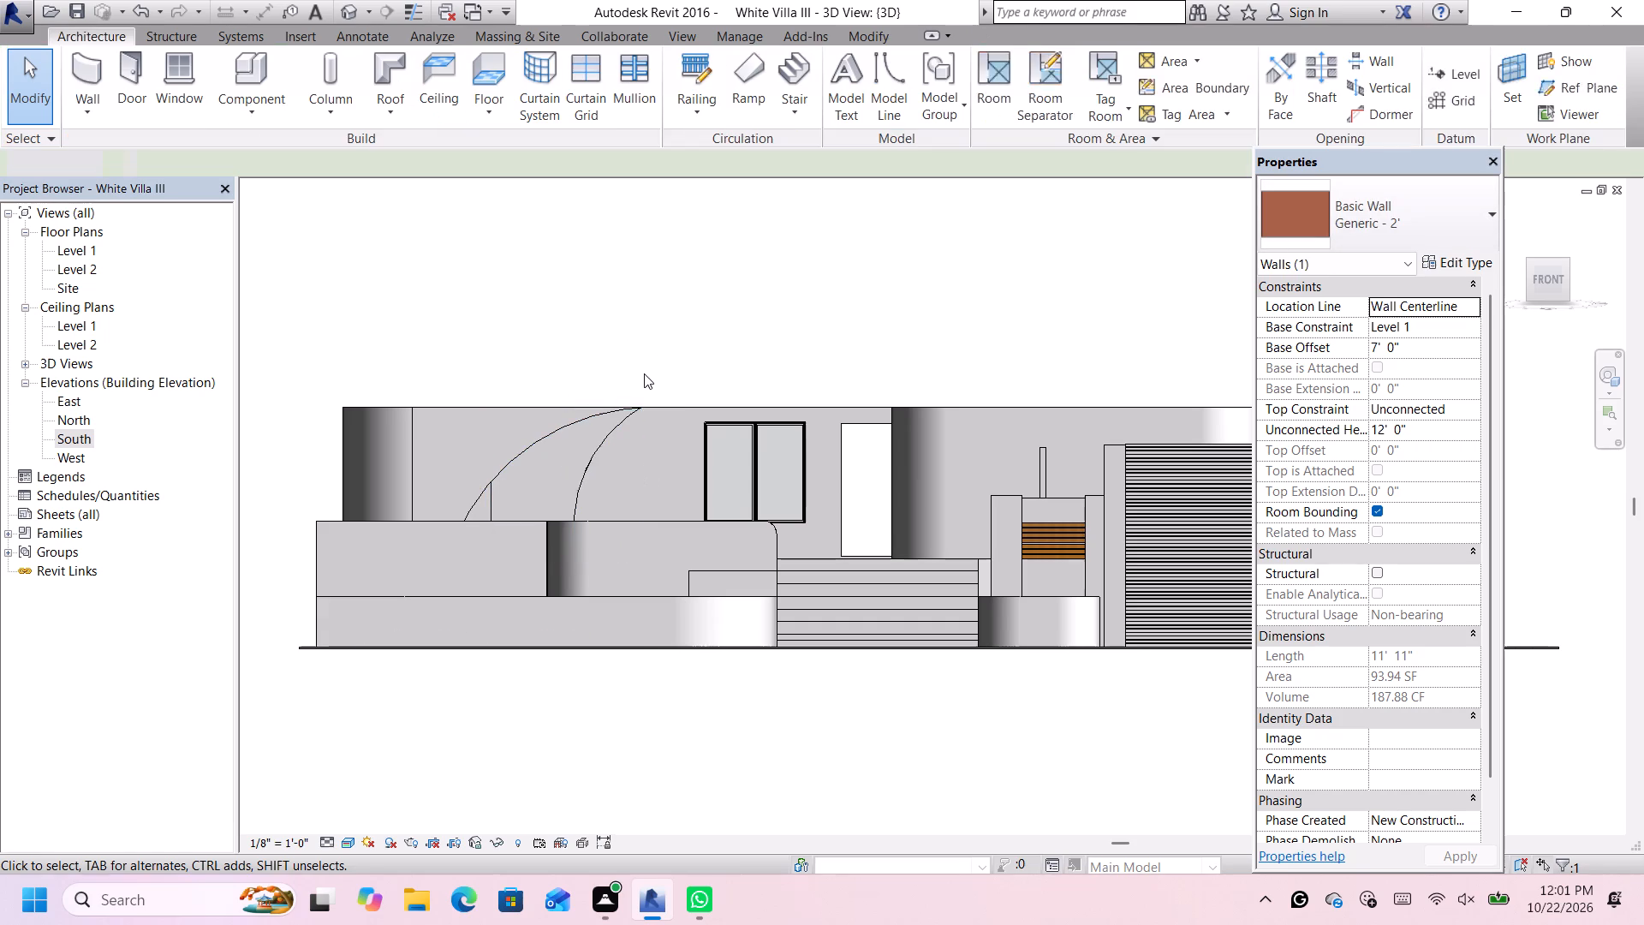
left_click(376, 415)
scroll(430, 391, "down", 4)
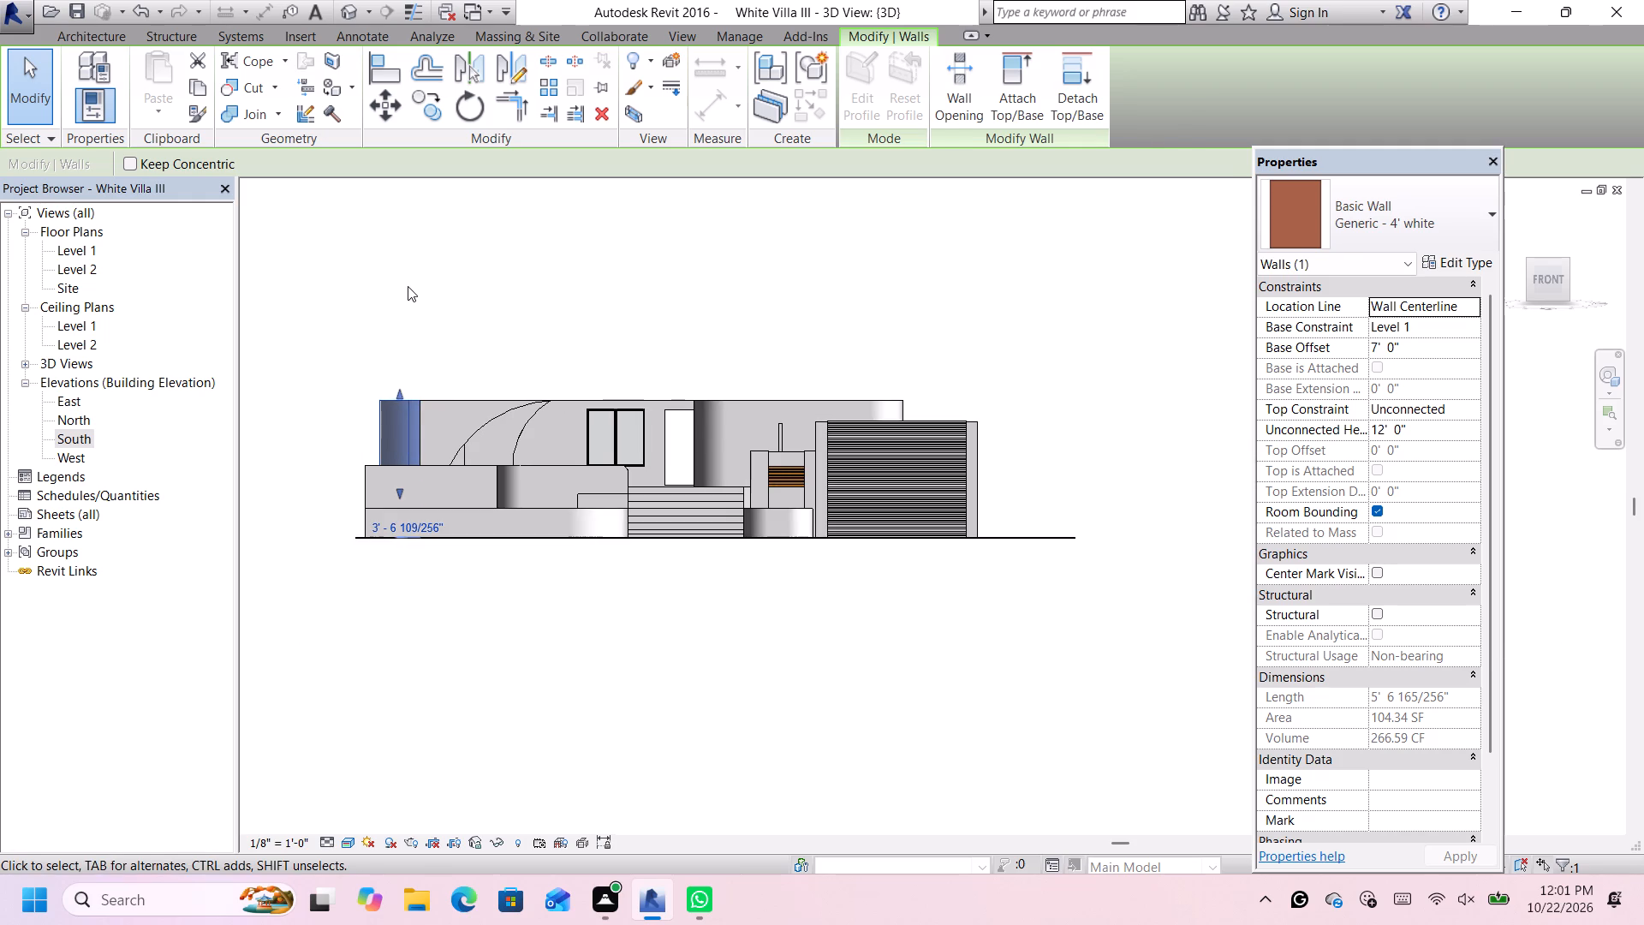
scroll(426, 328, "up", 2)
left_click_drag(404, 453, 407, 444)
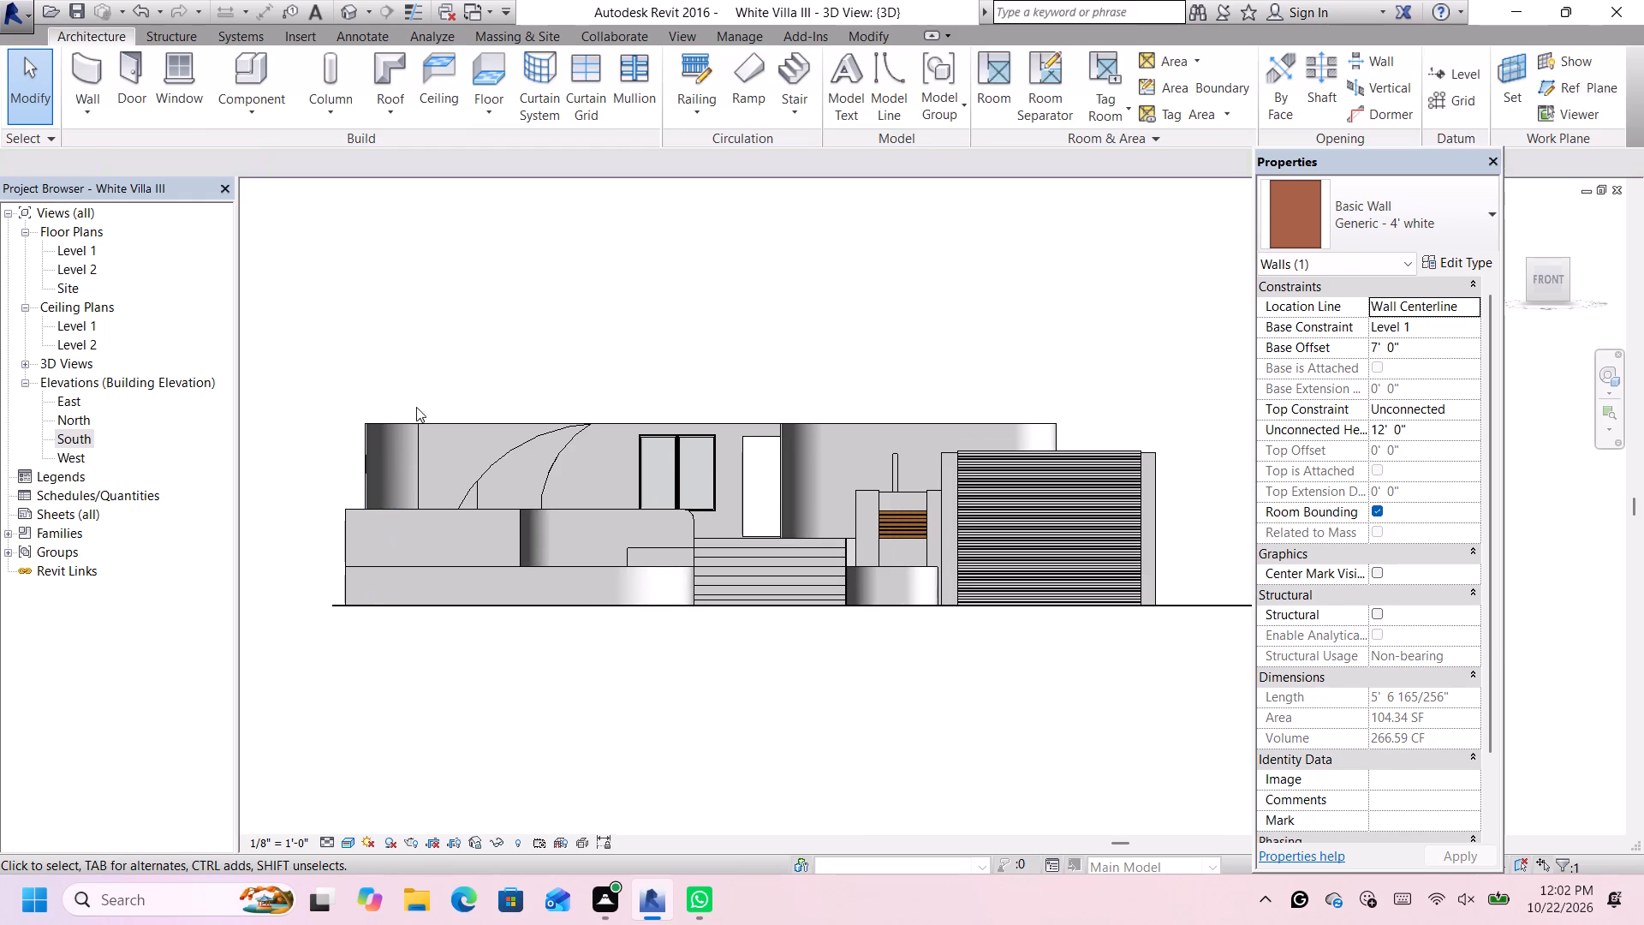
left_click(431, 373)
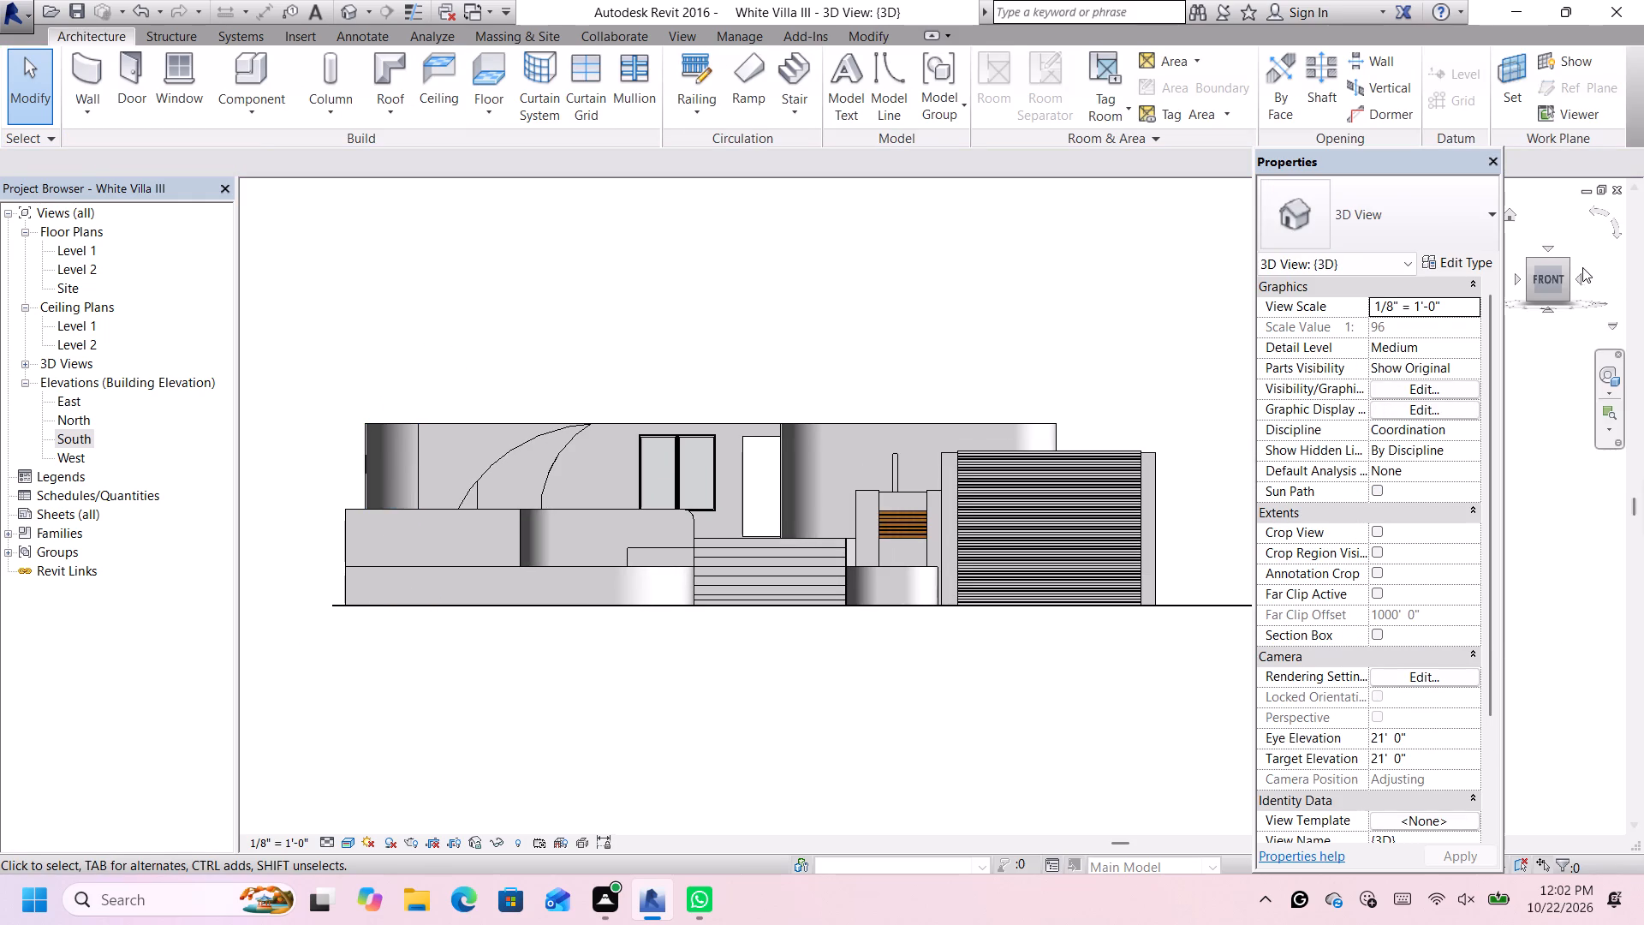
Examine in an isometric view how the rear arc-cut 2' segment sits against the front segment and the curved corner wall.
left_click(1538, 275)
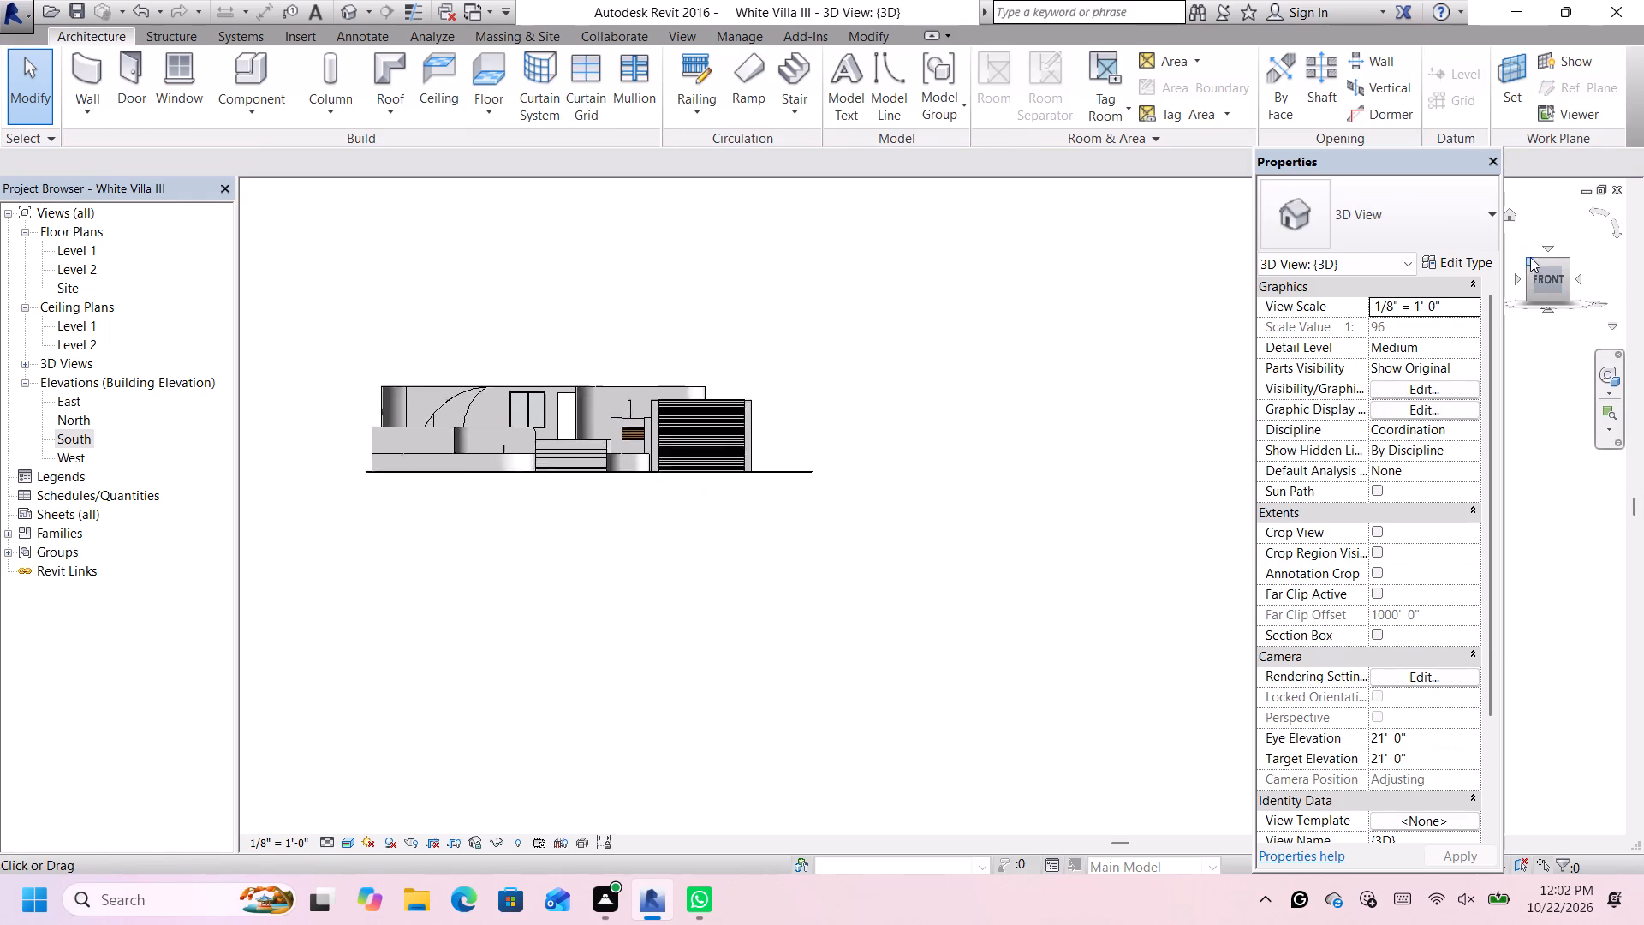
left_click(1531, 258)
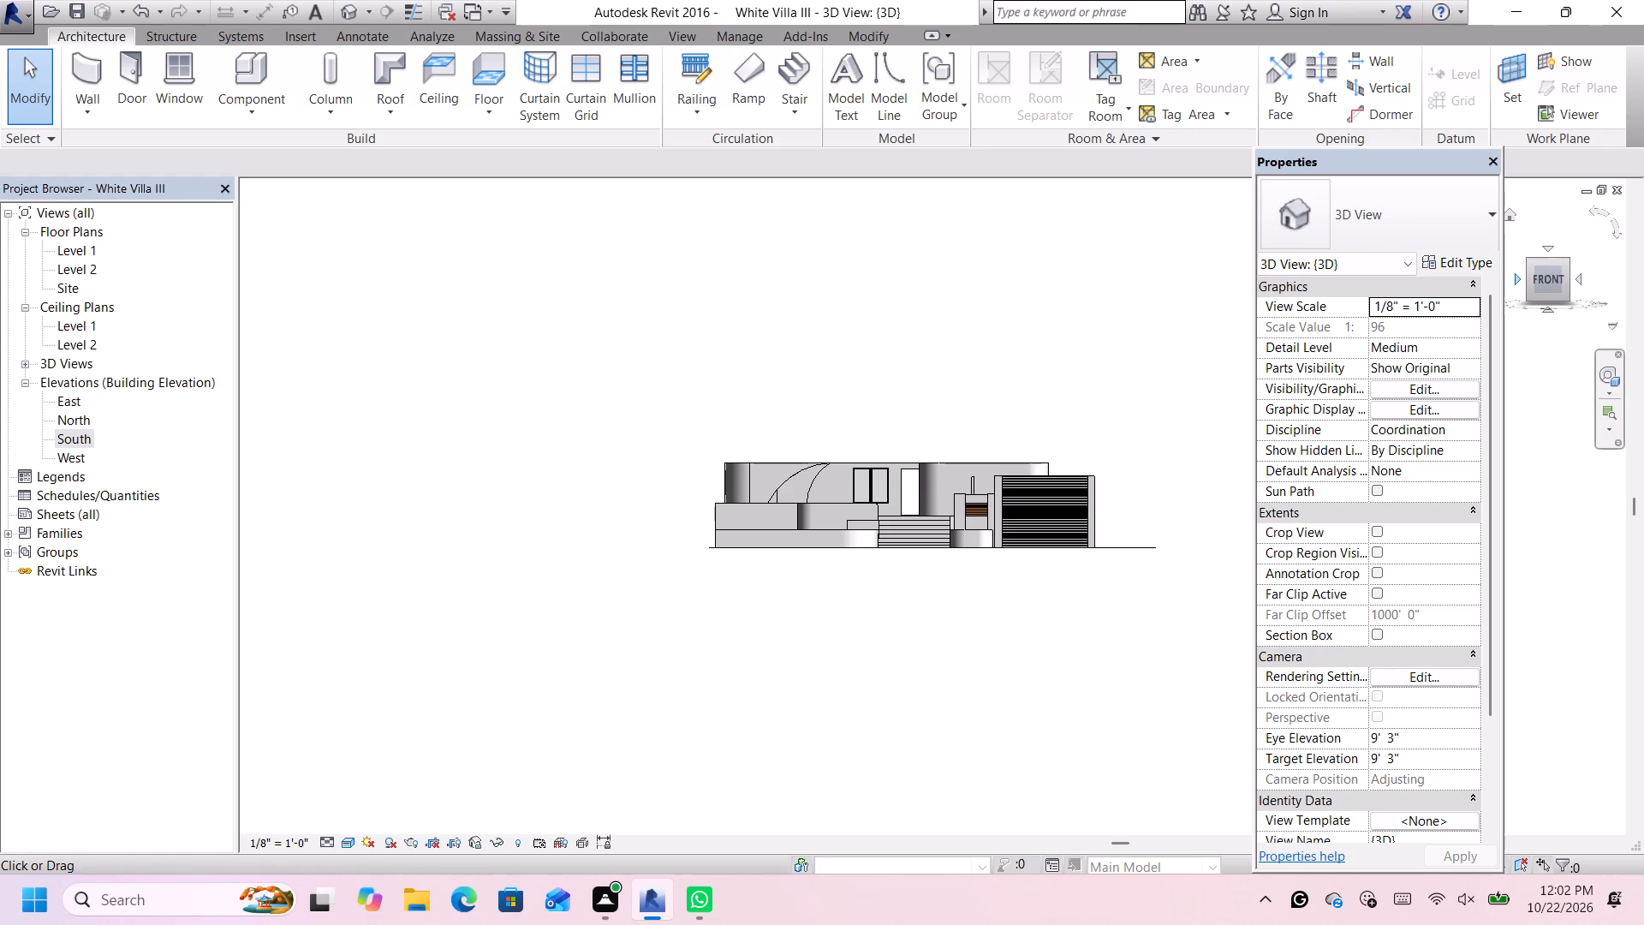
left_click(1527, 262)
scroll(796, 444, "up", 1)
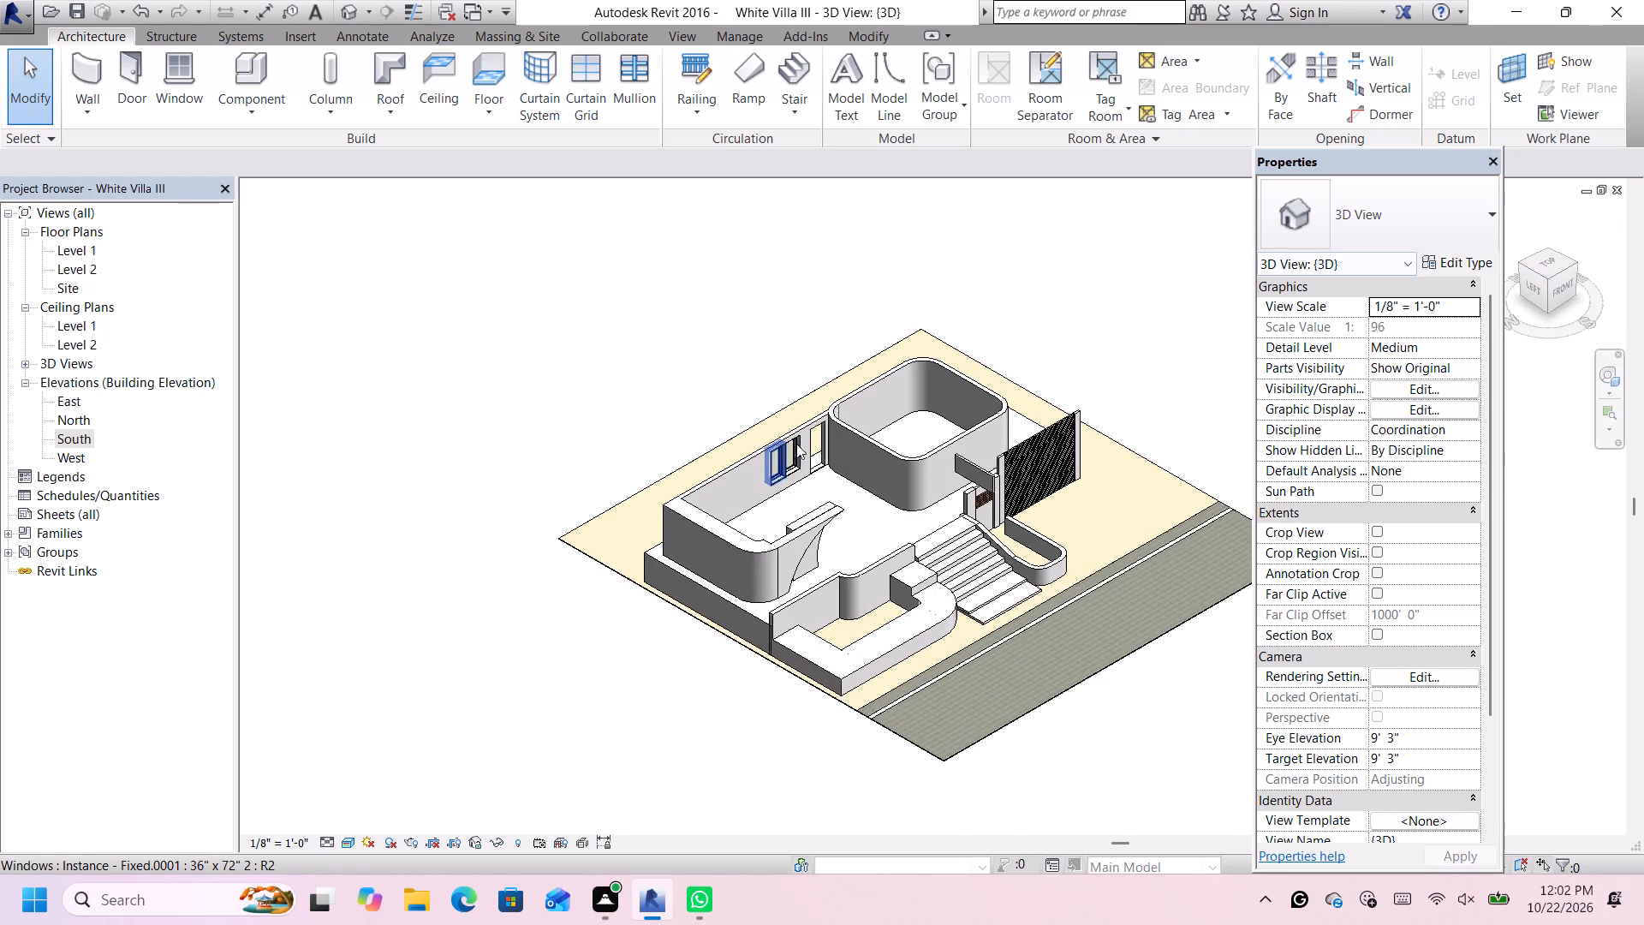
scroll(833, 515, "up", 8)
scroll(719, 541, "up", 2)
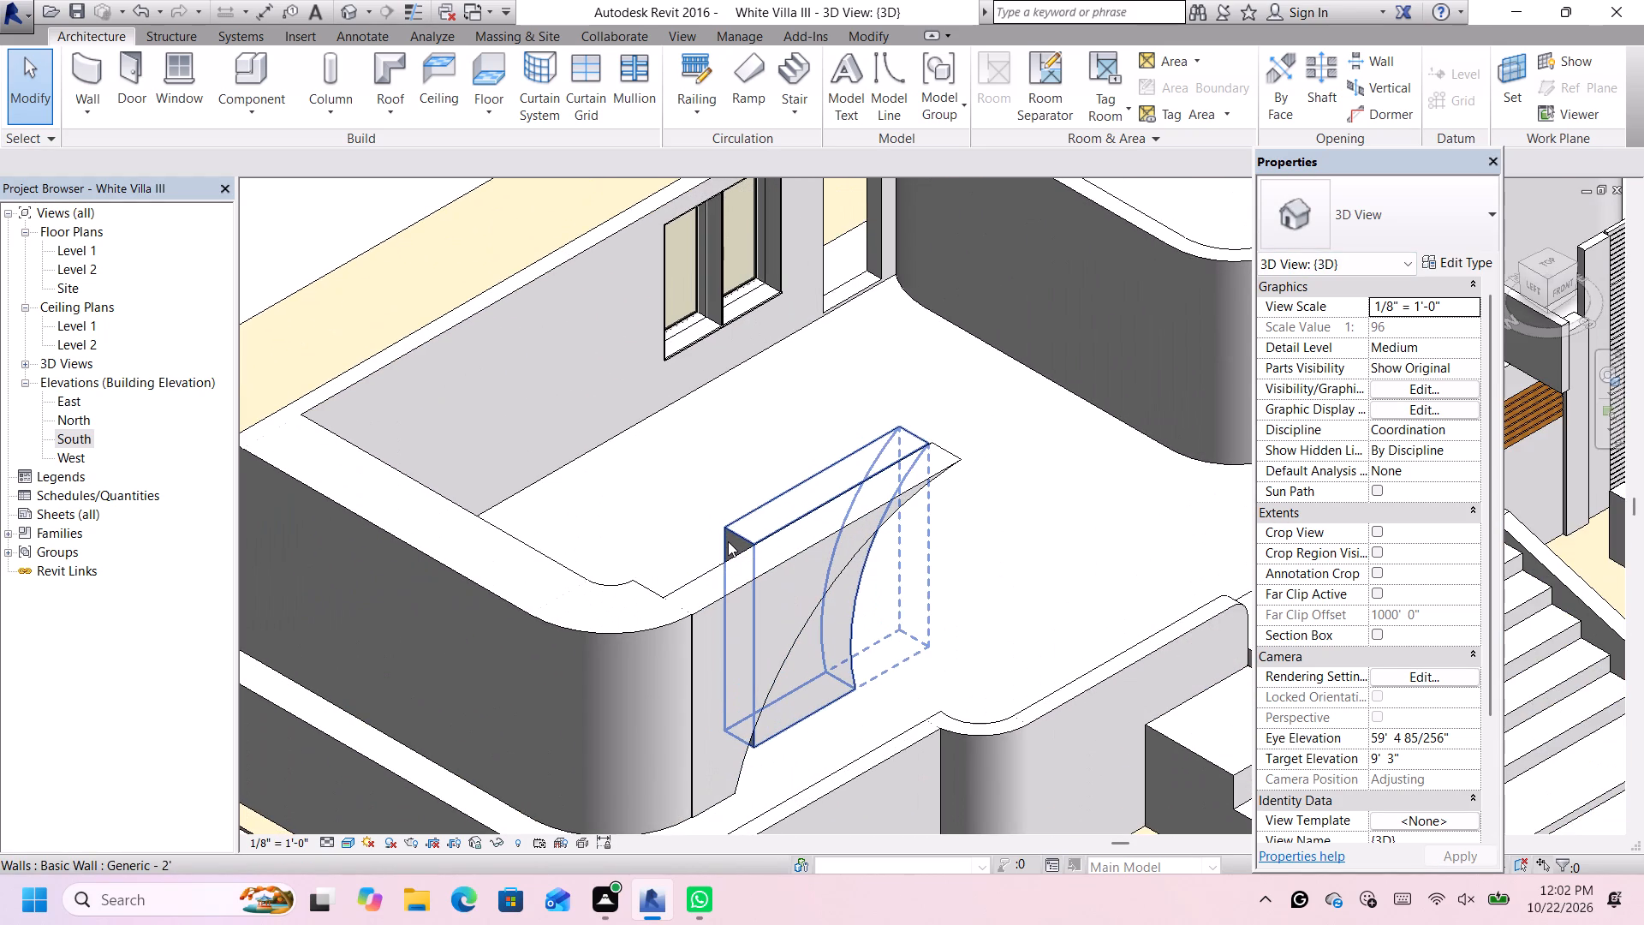
left_click(728, 541)
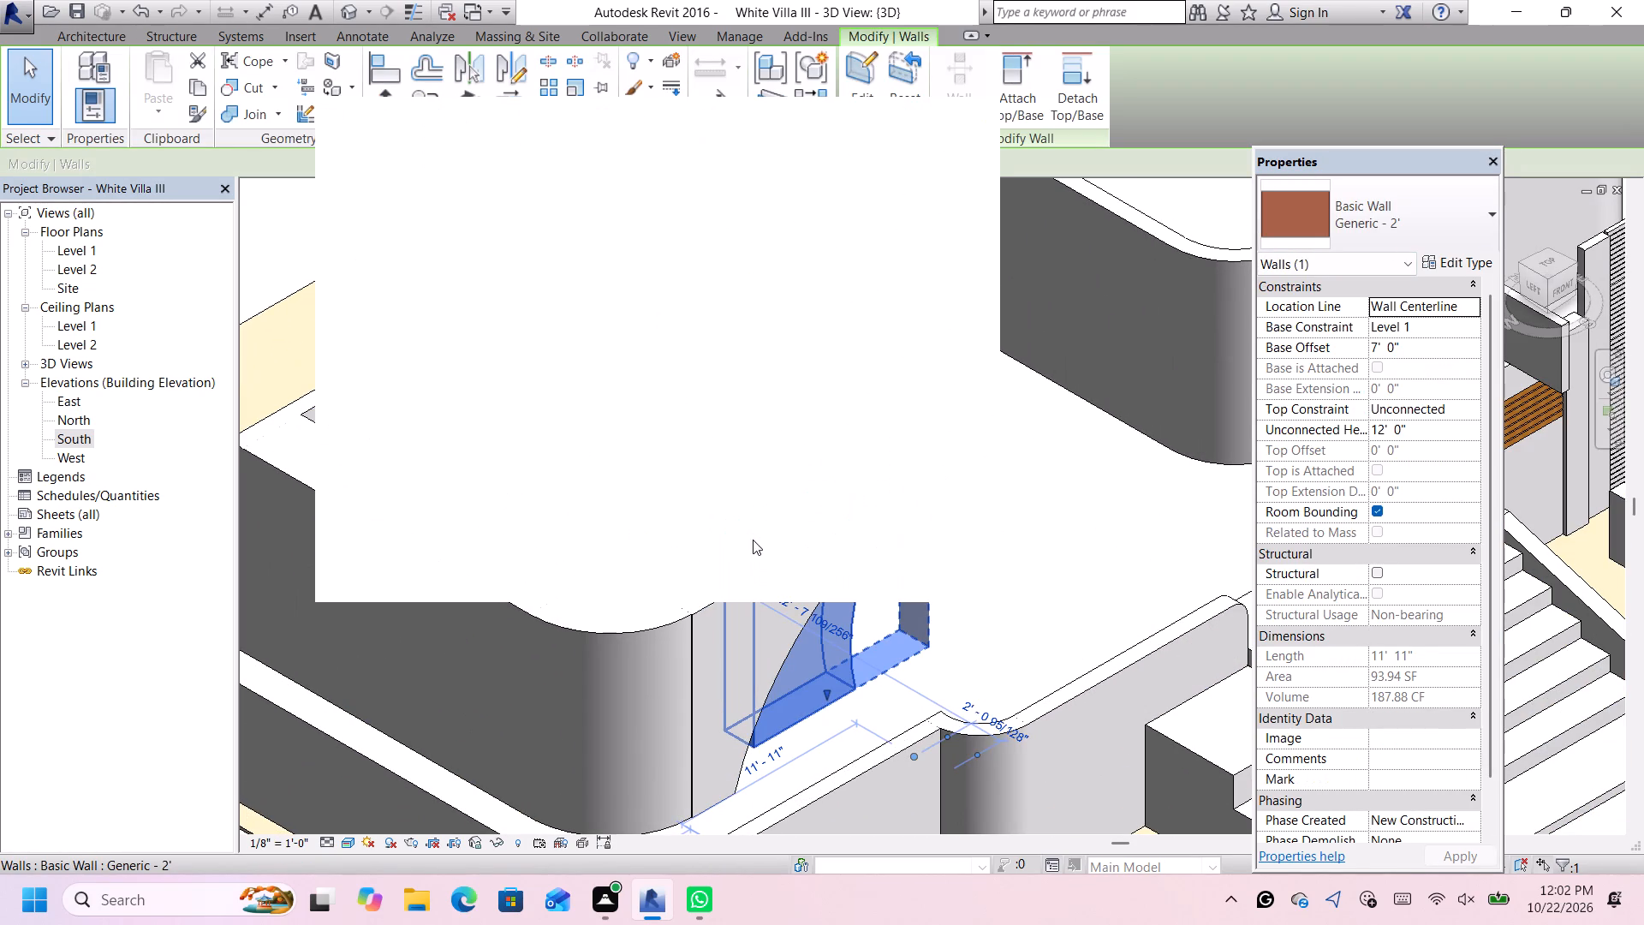
left_click(961, 119)
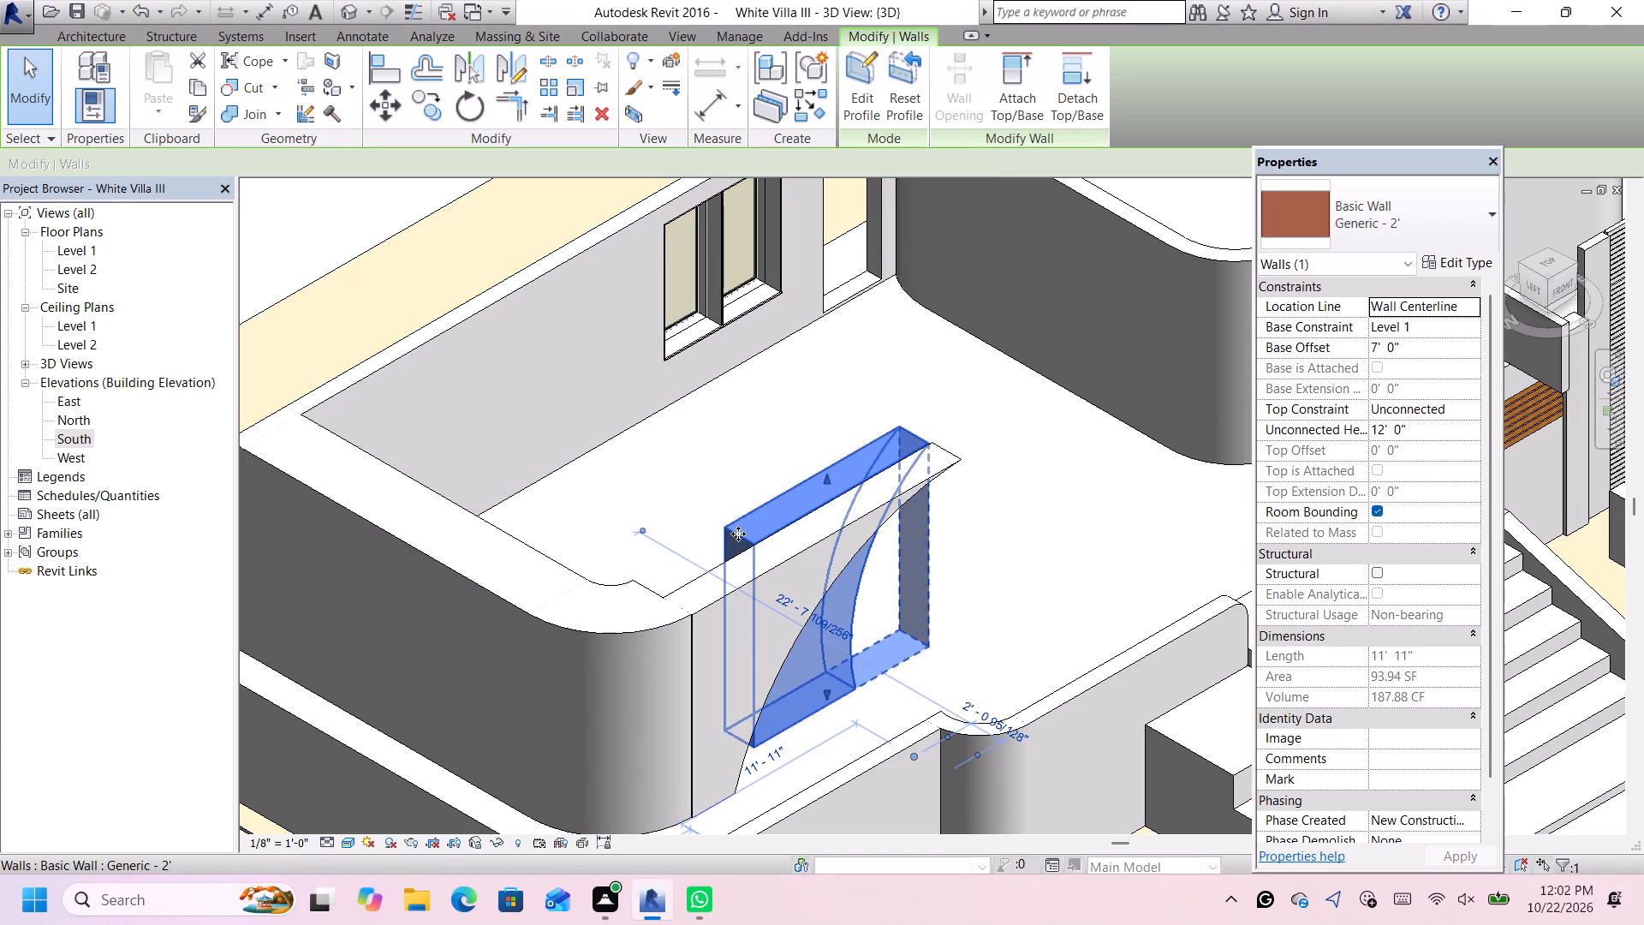
left_click_drag(738, 534, 725, 544)
scroll(748, 516, "down", 2)
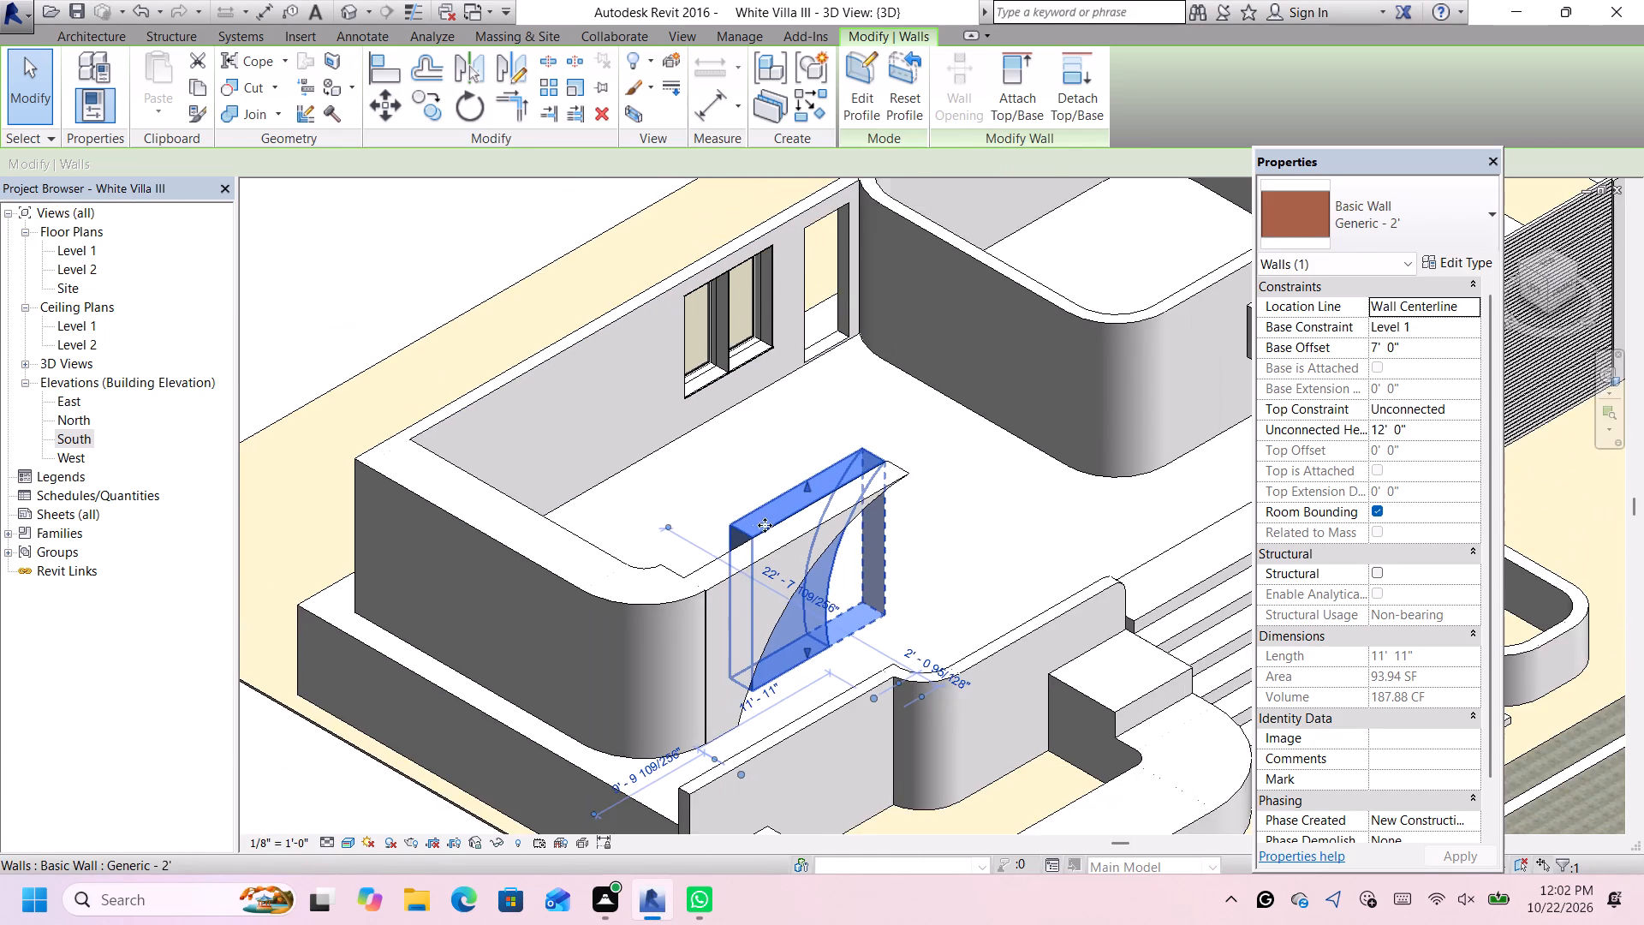
scroll(771, 529, "up", 1)
scroll(839, 695, "down", 2)
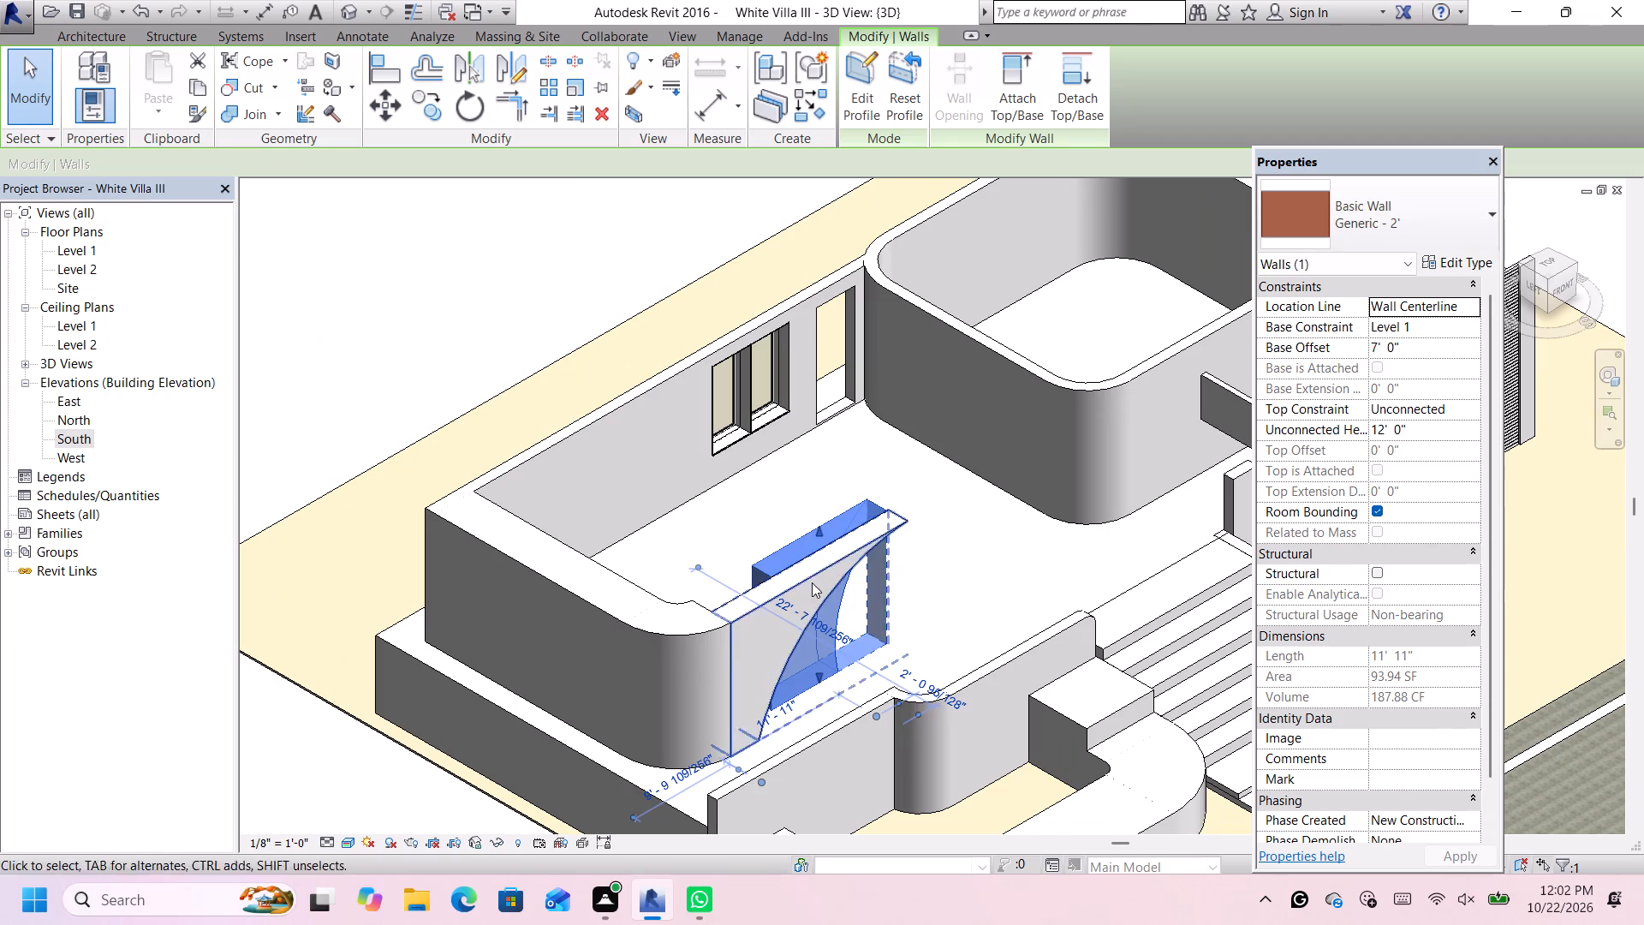
scroll(784, 703, "up", 3)
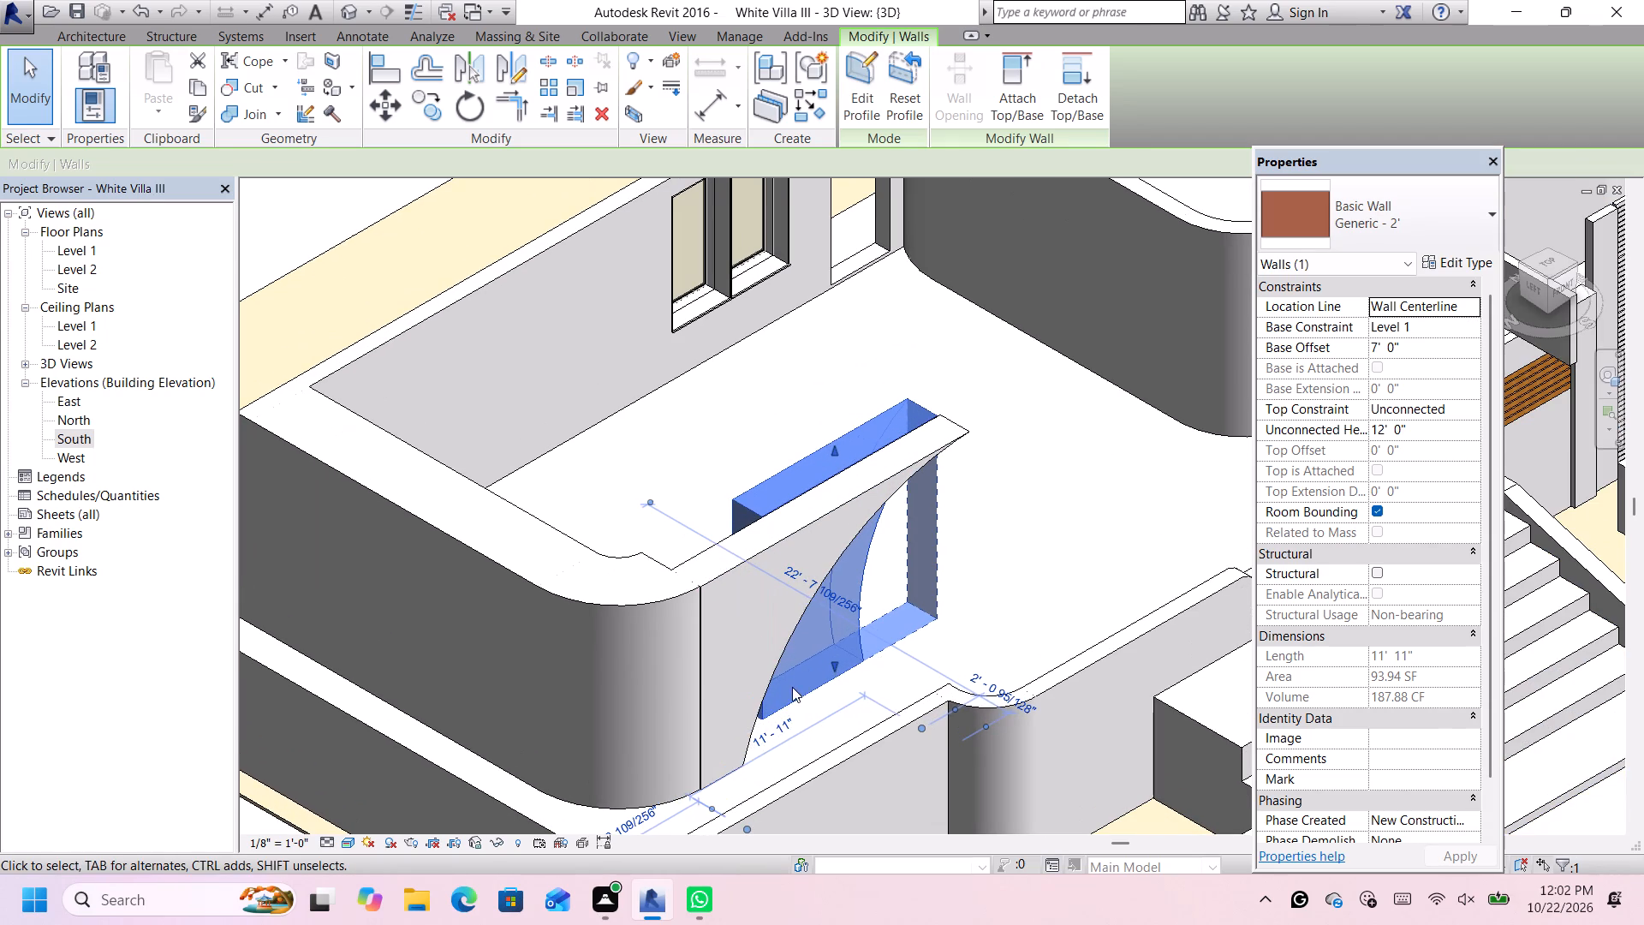
scroll(871, 634, "up", 1)
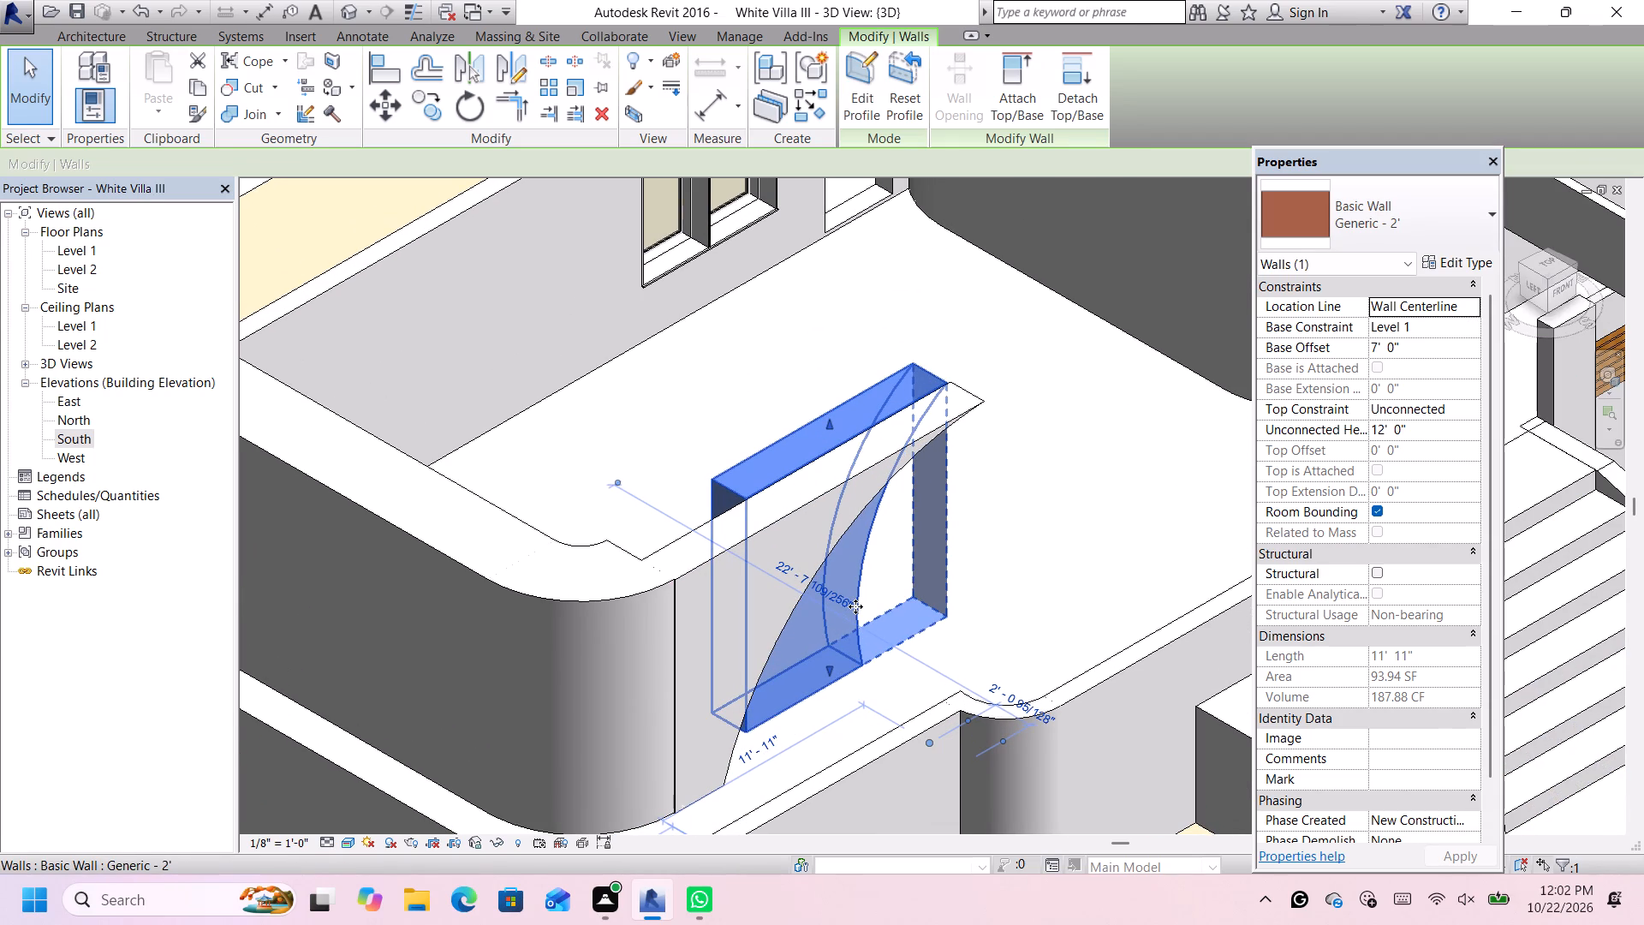
scroll(696, 492, "down", 3)
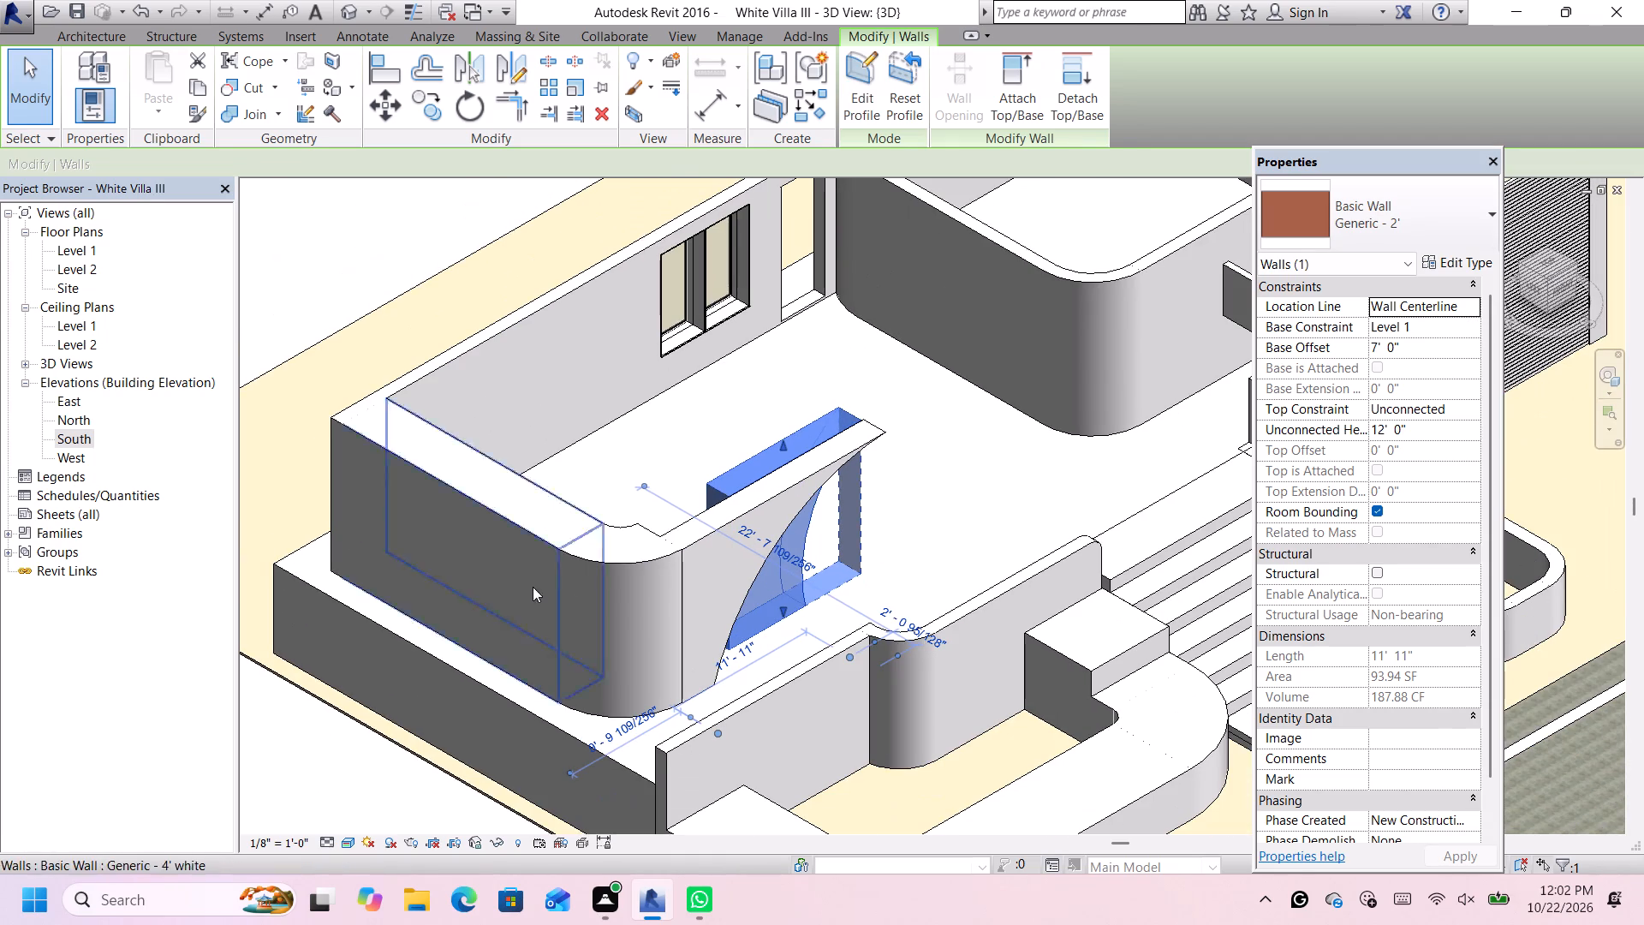
Move the straight 4' white side wall about 6' 4" toward the arc-cut segments, bringing its curved corner up to the rear segment's end.
left_click(529, 522)
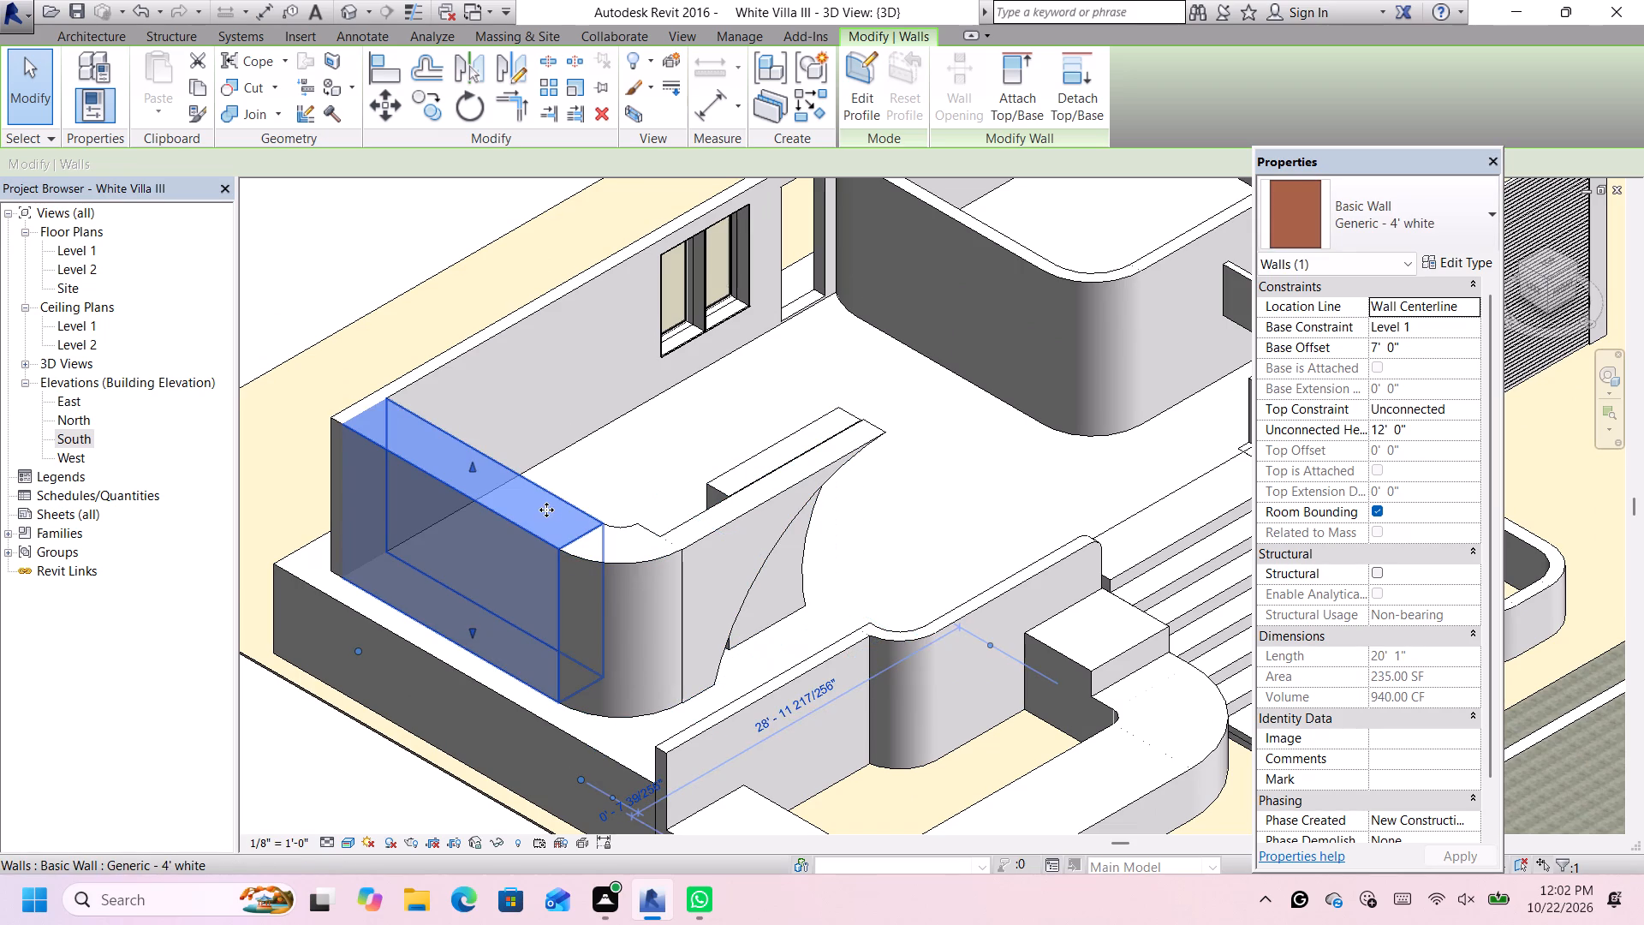
key("Right")
key("Right")
key("Right")
key("Right")
key("Right")
key("Right")
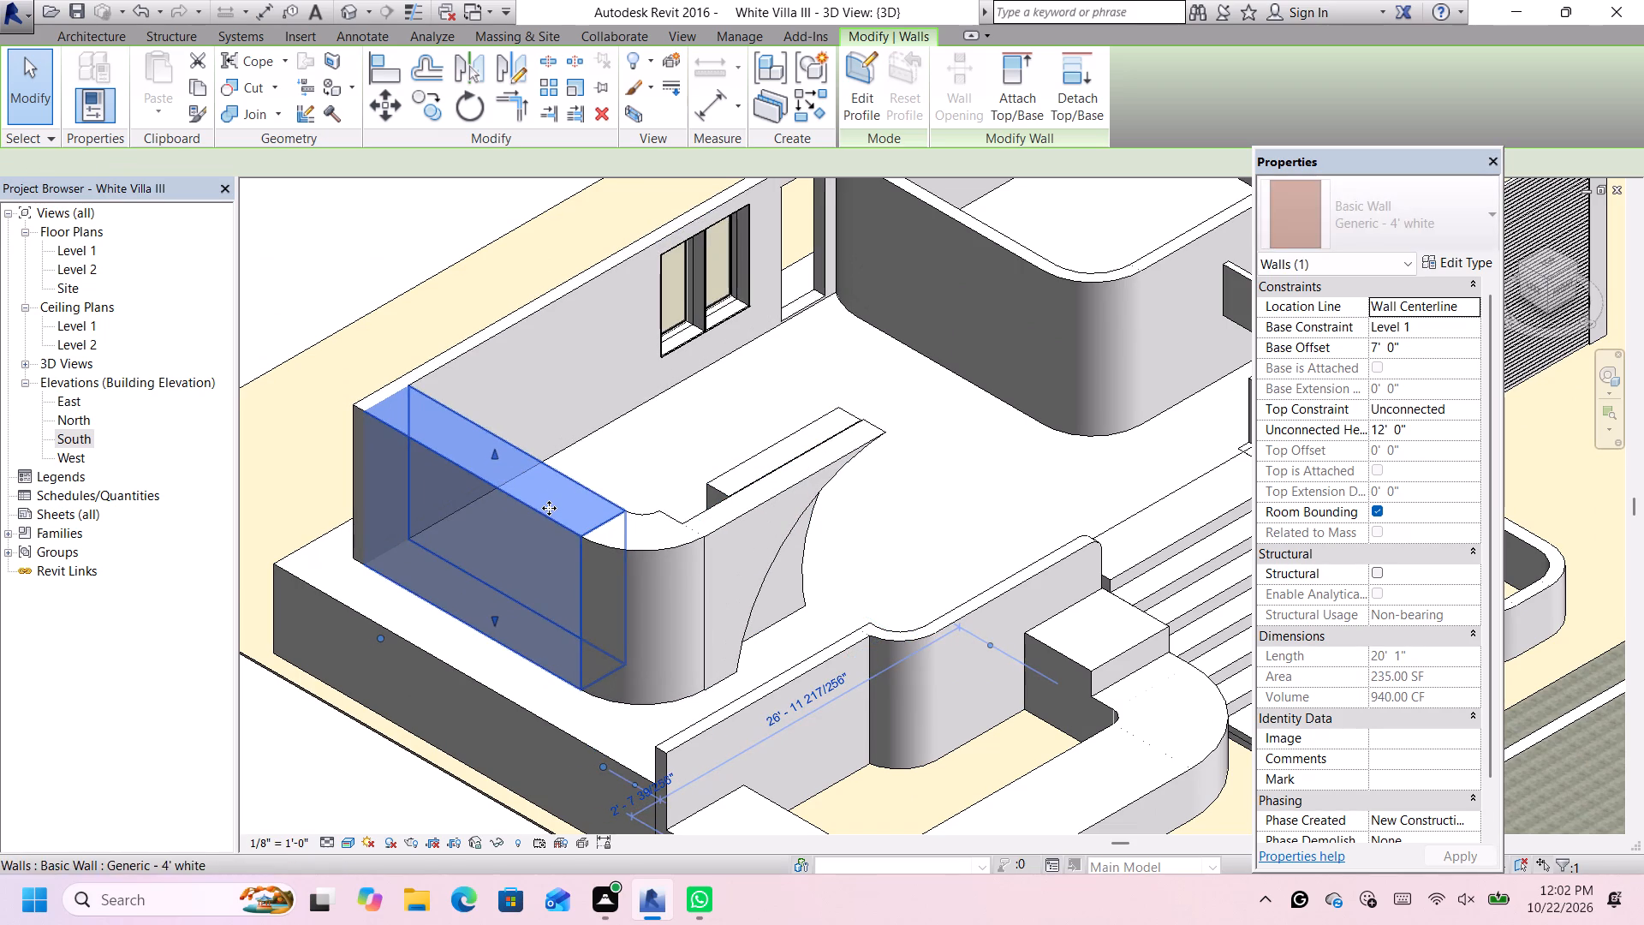
key("Right")
key("Right")
key("Right")
key("Right")
key("Right")
key("Right")
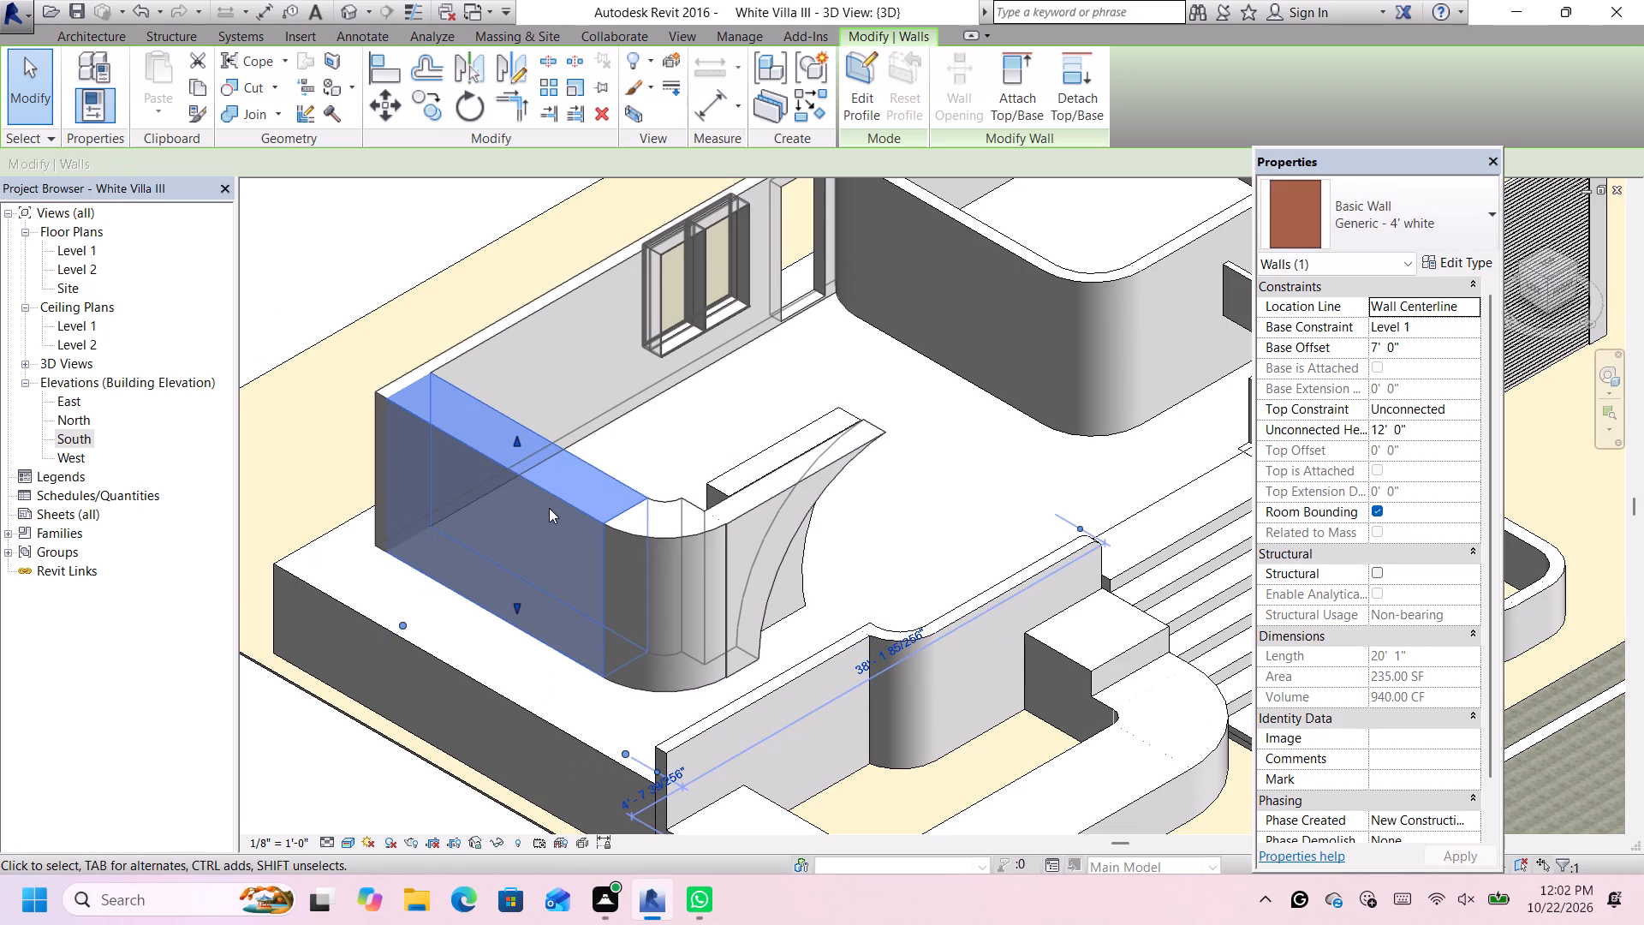
key("Right")
key("Right")
key("Right")
key("Right")
key("Right")
key("Right")
key("Right")
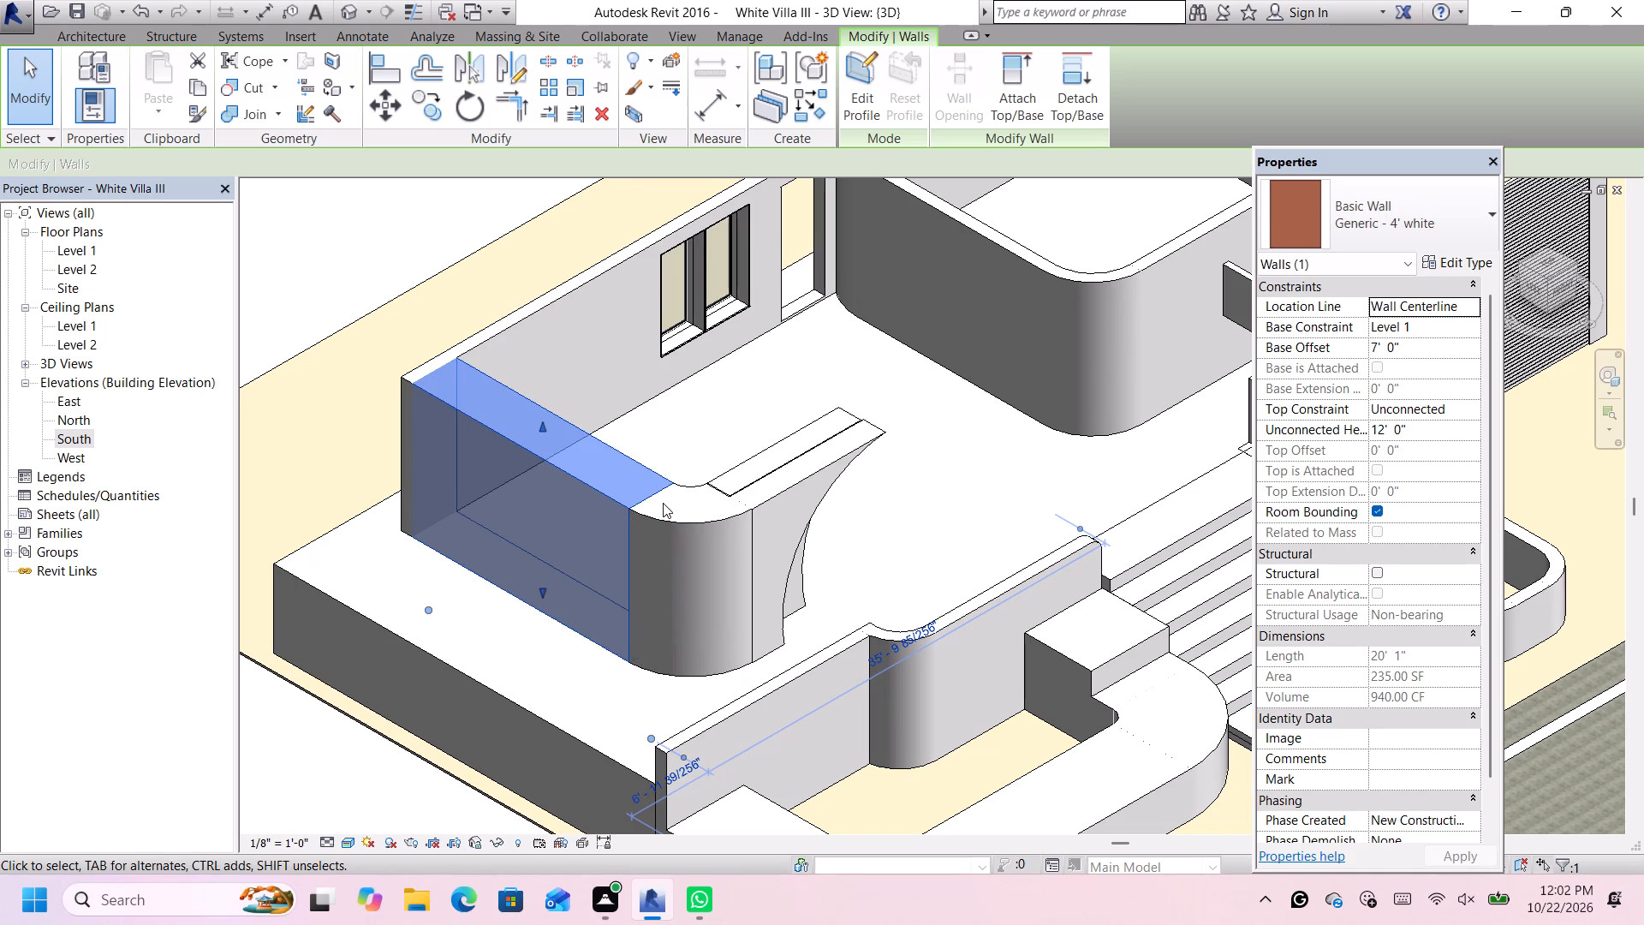
Nudge the straight 4' white side wall slightly so its curved corner meets the rear arc-cut 2' segment's end flush.
scroll(664, 504, "down", 1)
scroll(728, 539, "up", 2)
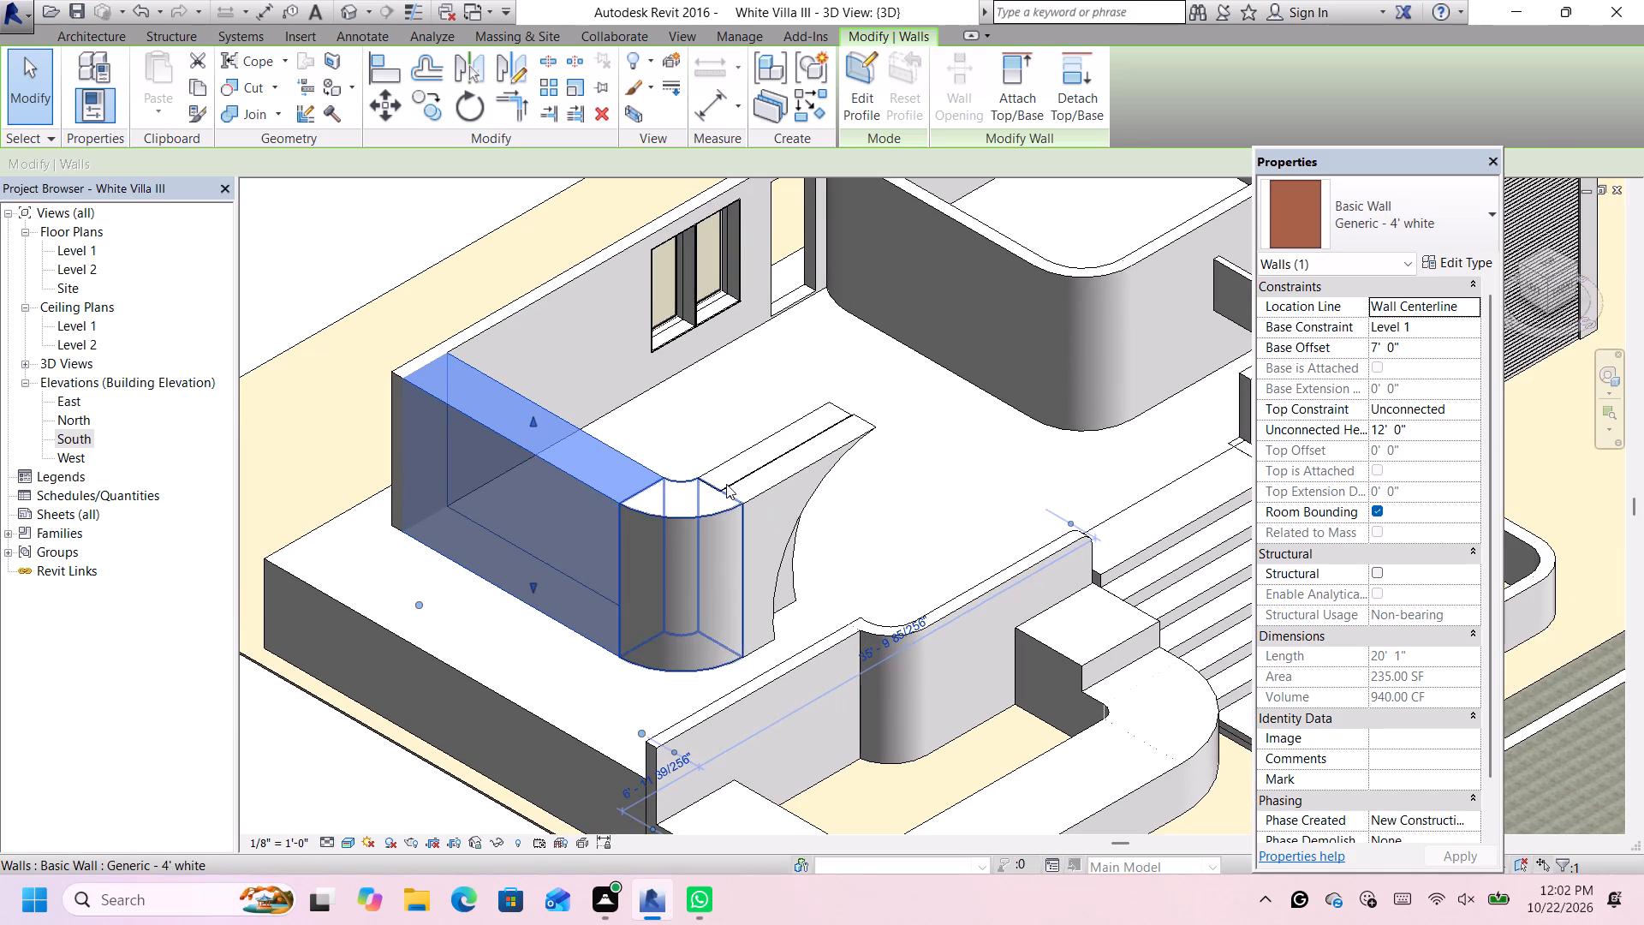
scroll(724, 478, "up", 4)
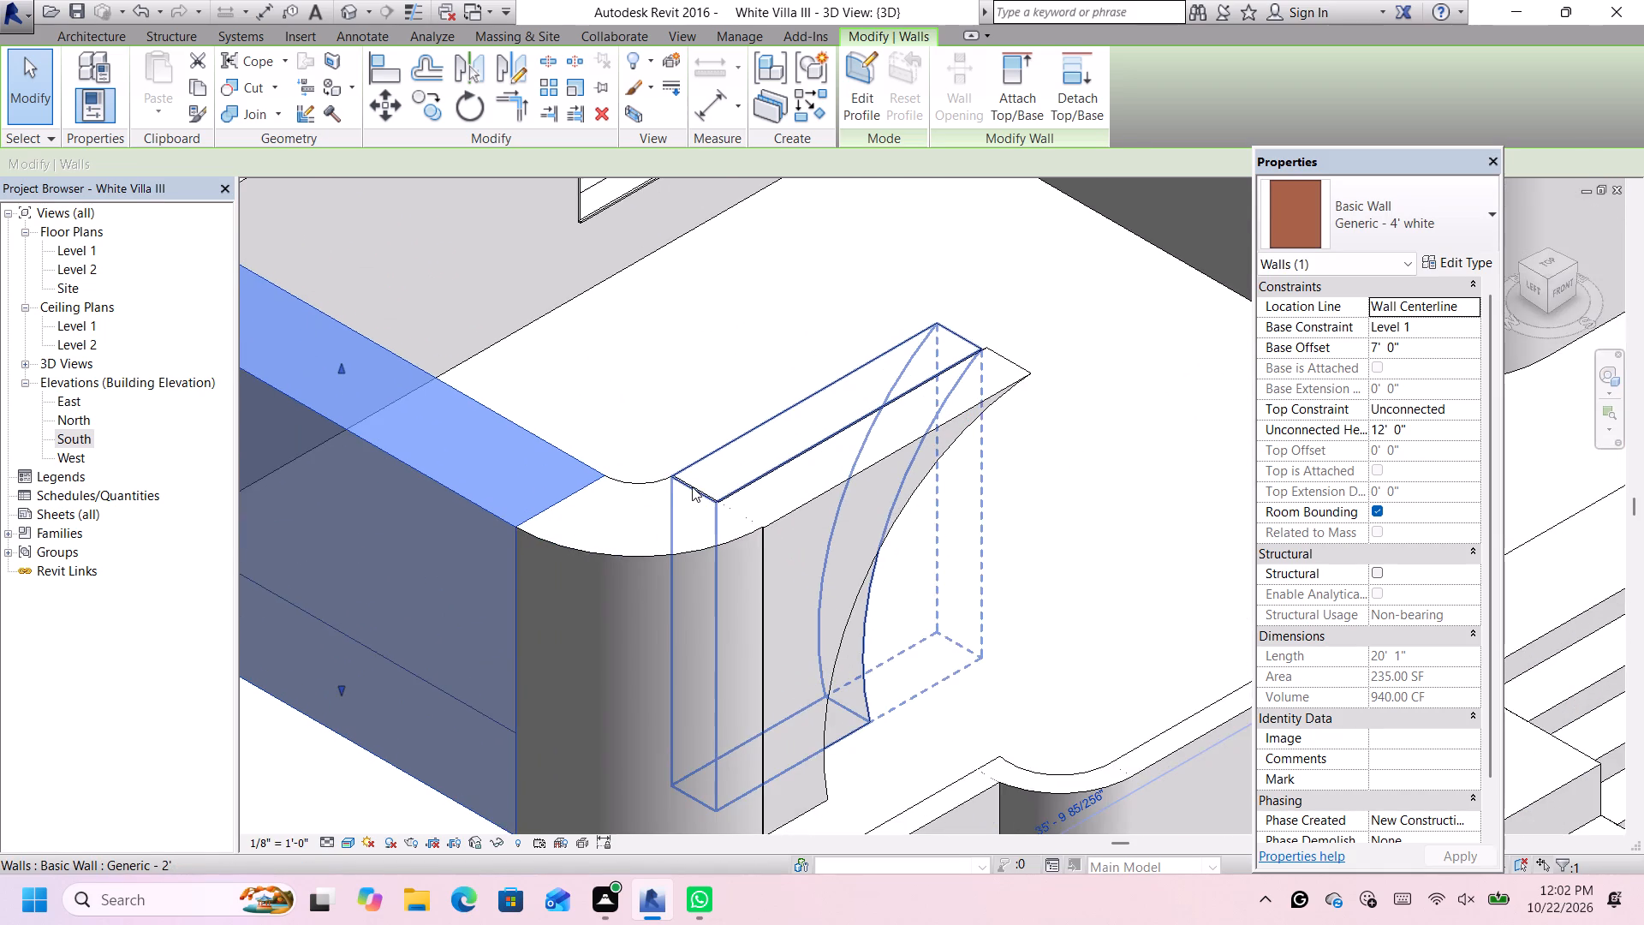
scroll(697, 483, "up", 6)
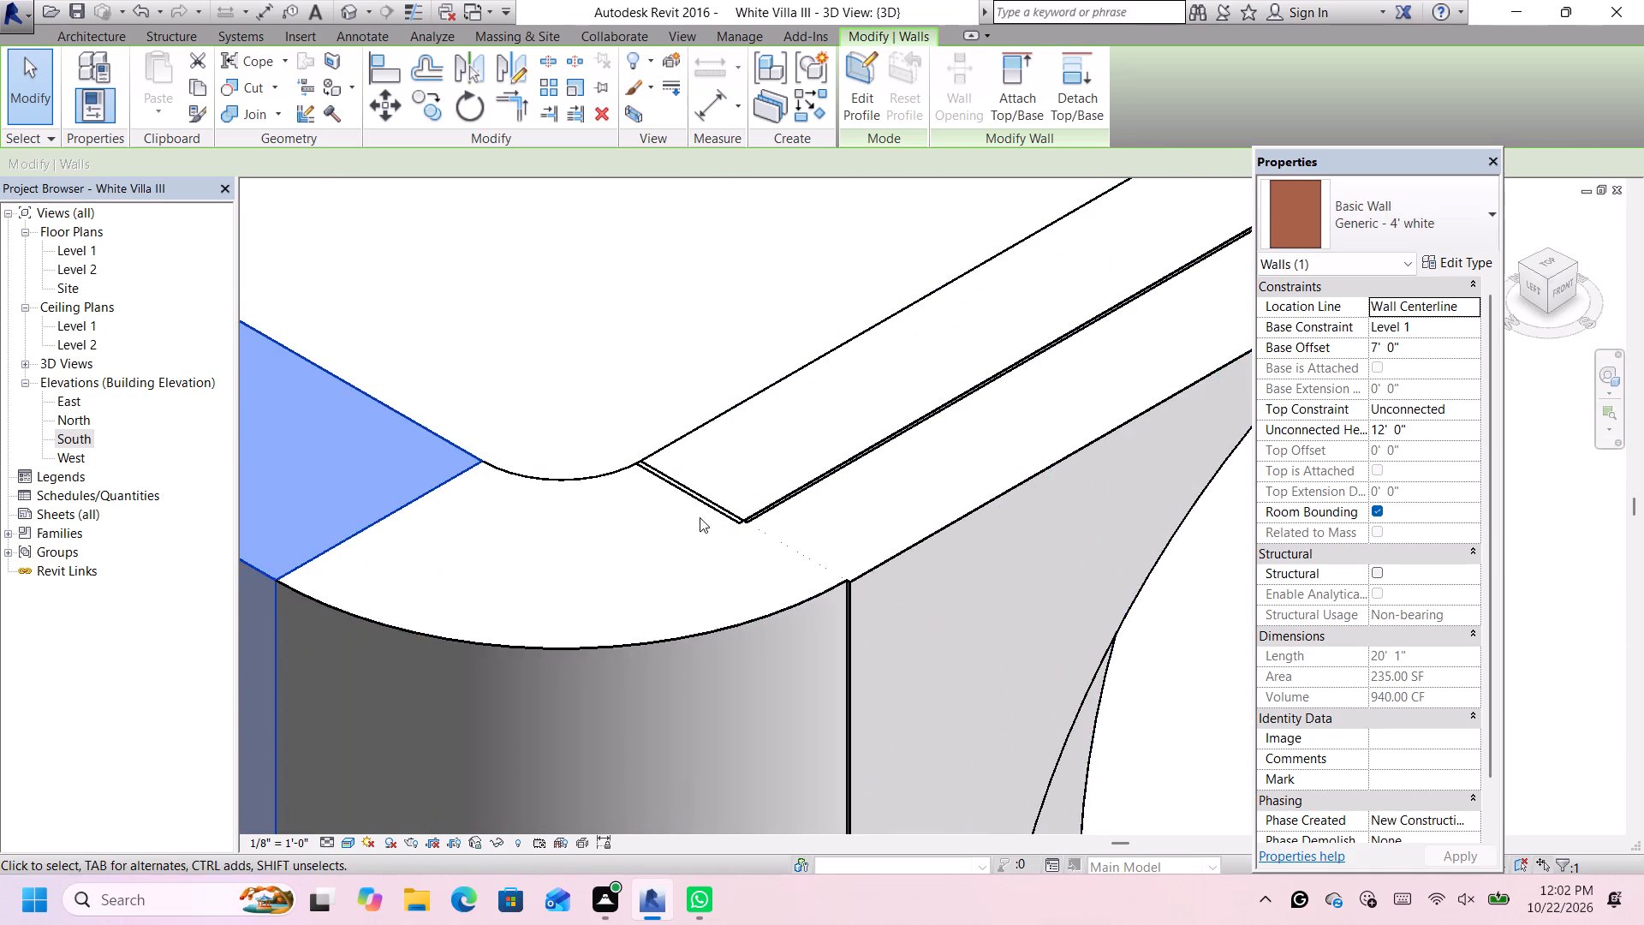
scroll(718, 510, "up", 1)
key("Left")
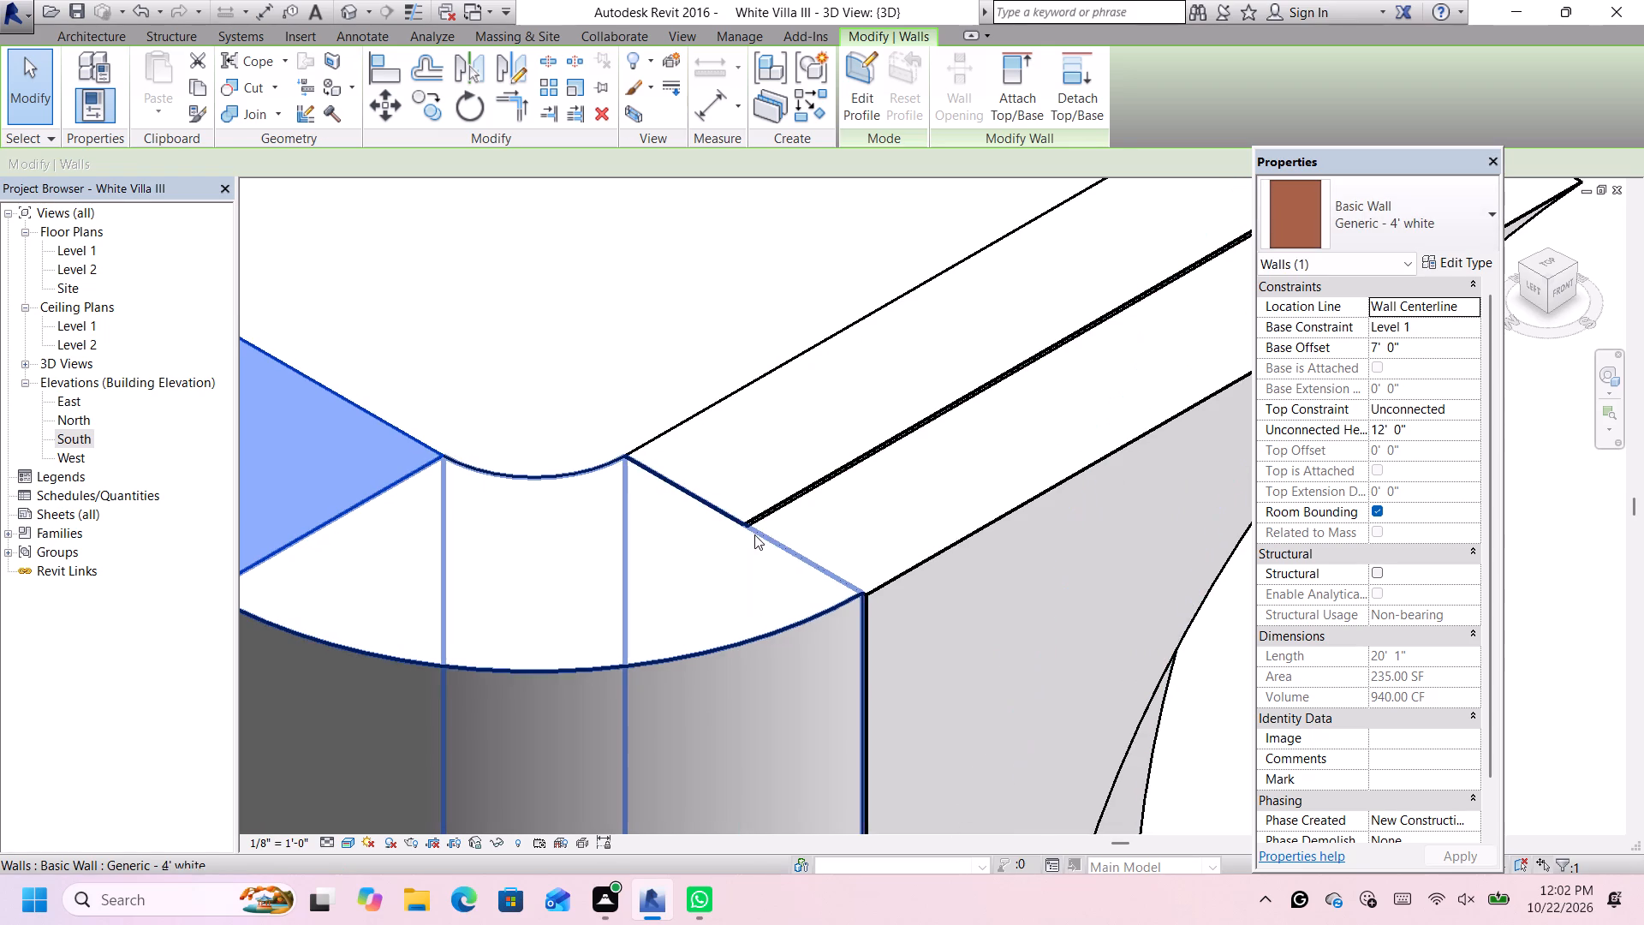
Examine in the front view how the two arc-cut 2' wall segments sit relative to the curved corner and the facade windows.
scroll(754, 534, "down", 16)
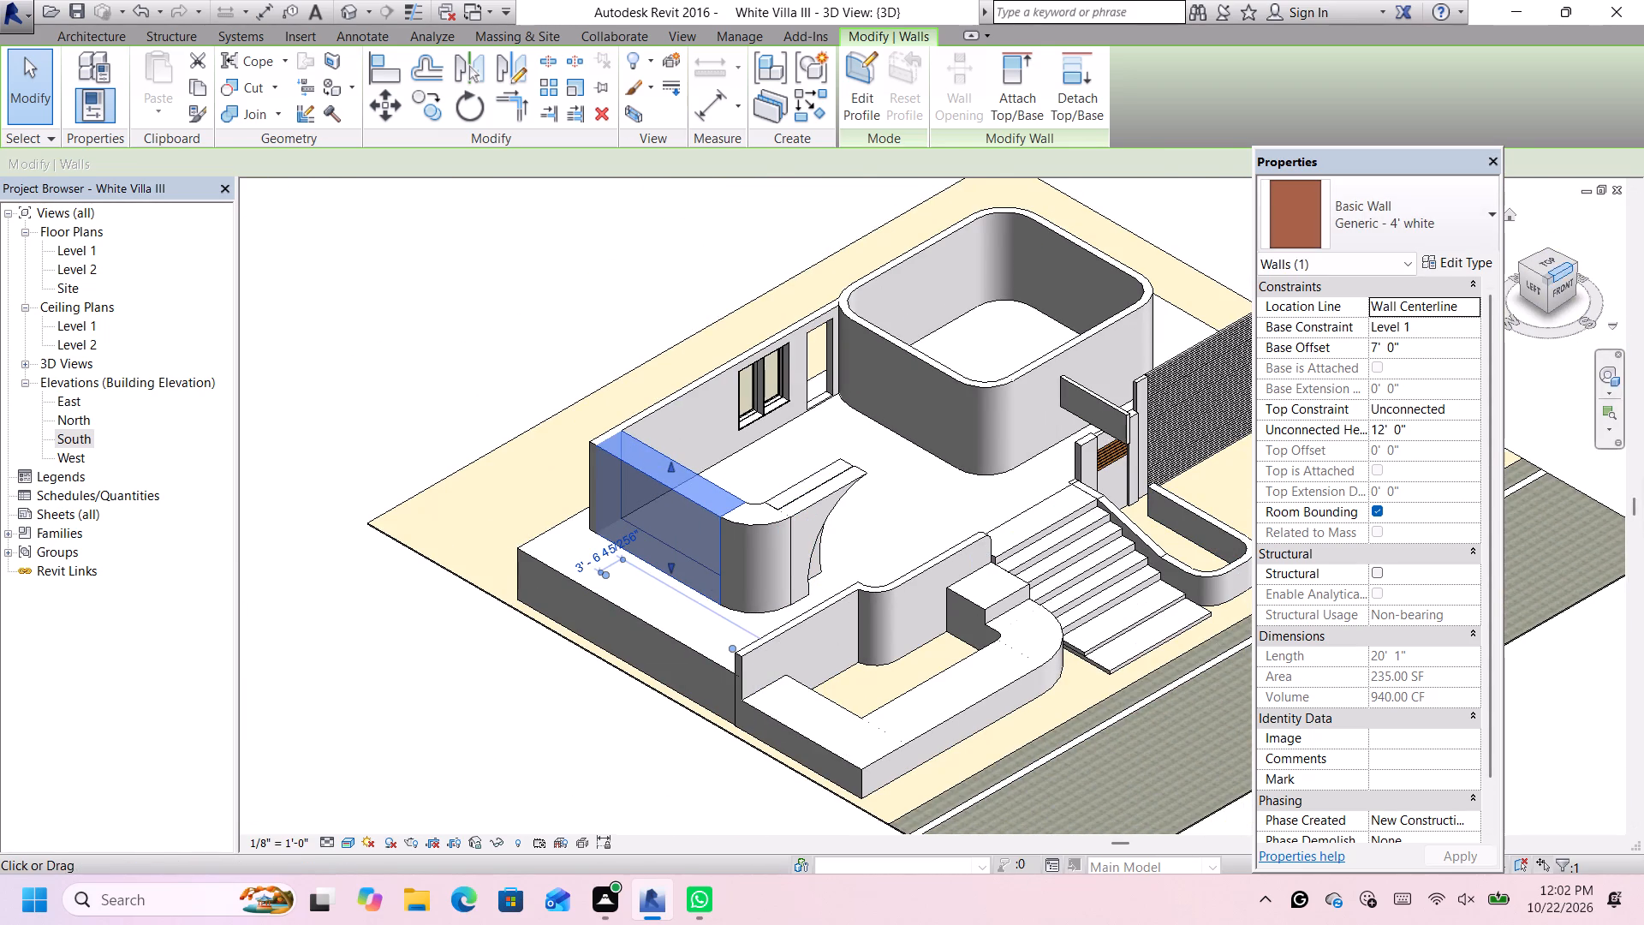
left_click(1572, 262)
scroll(1108, 595, "down", 5)
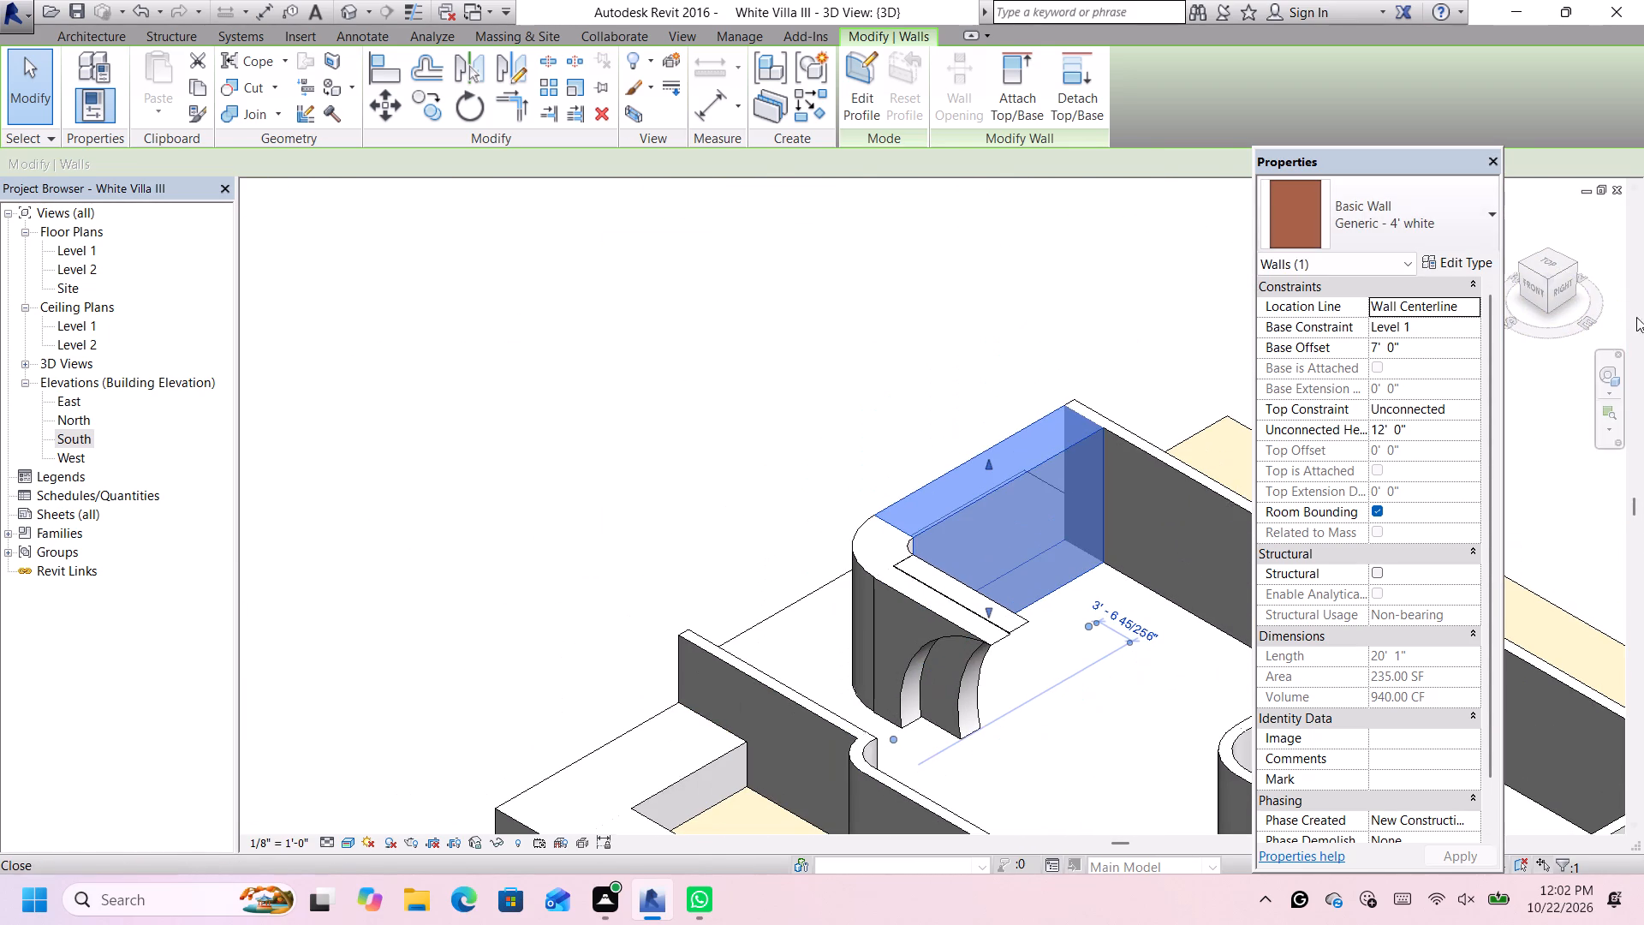
left_click(1535, 287)
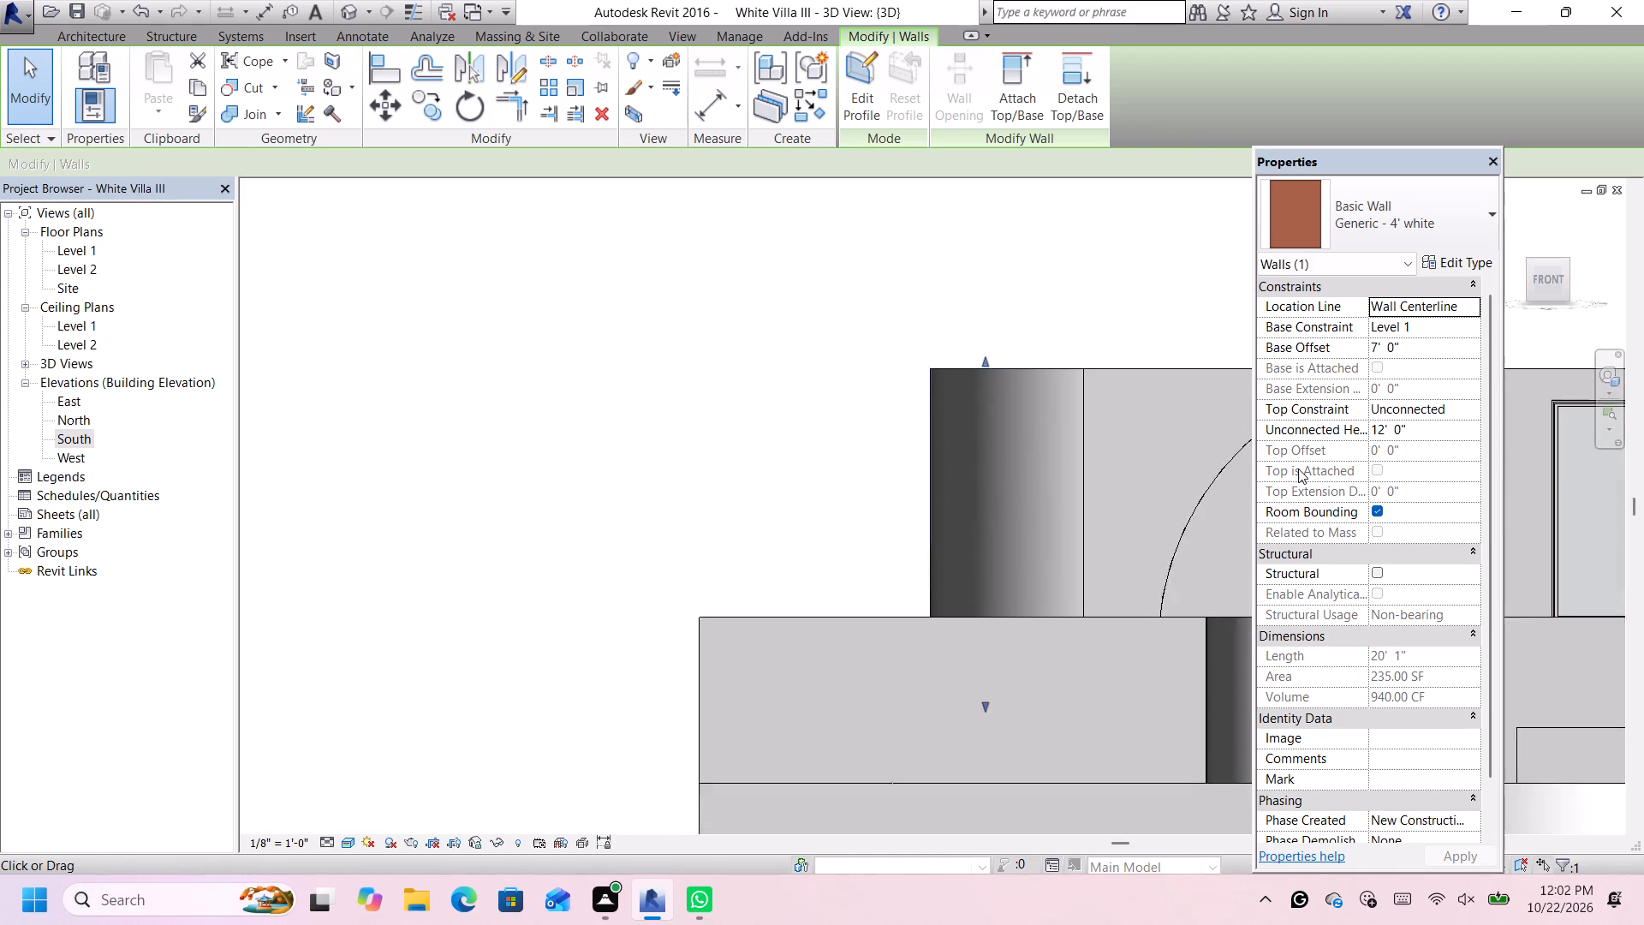
scroll(1236, 502, "down", 10)
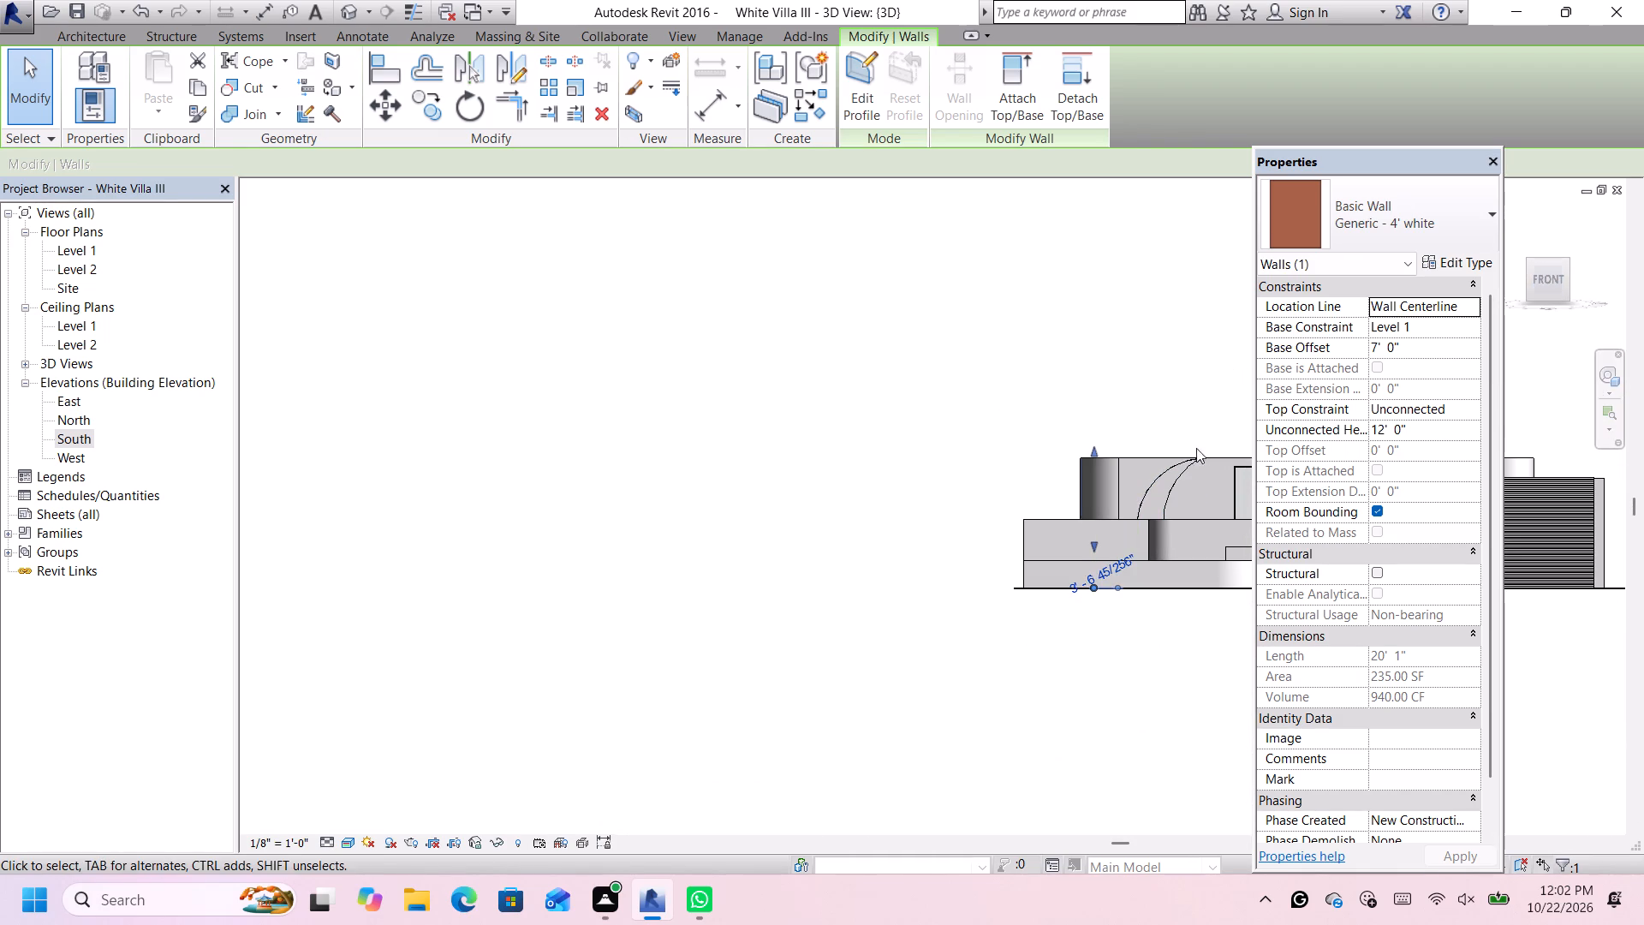
scroll(1188, 469, "down", 4)
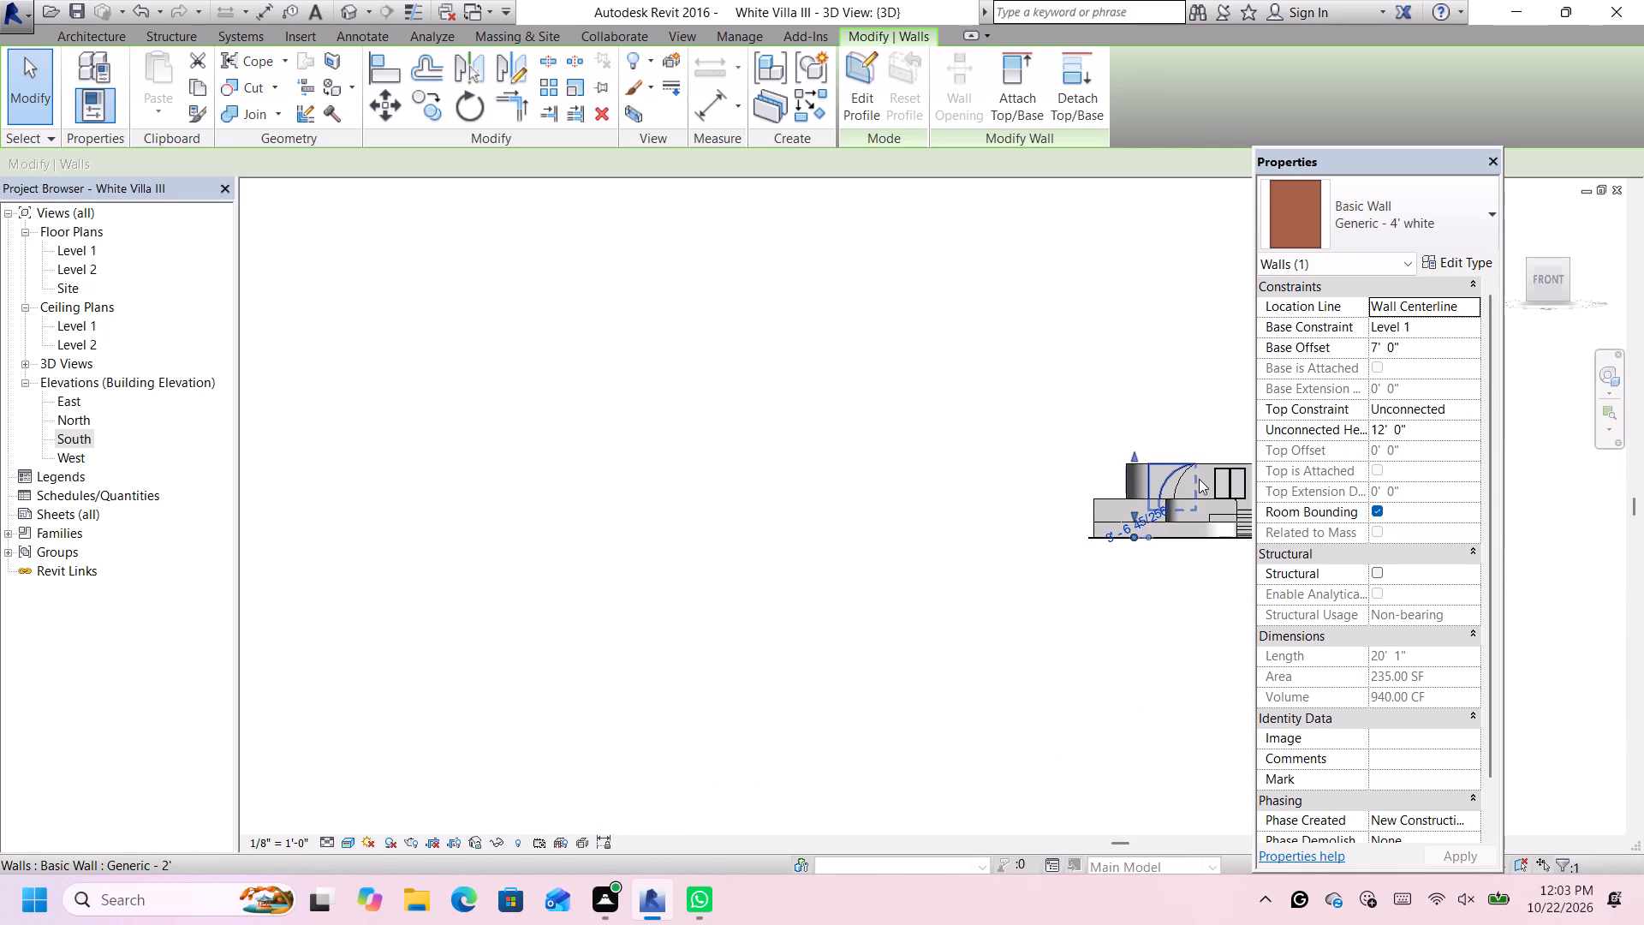
scroll(1197, 482, "up", 8)
scroll(1176, 480, "down", 7)
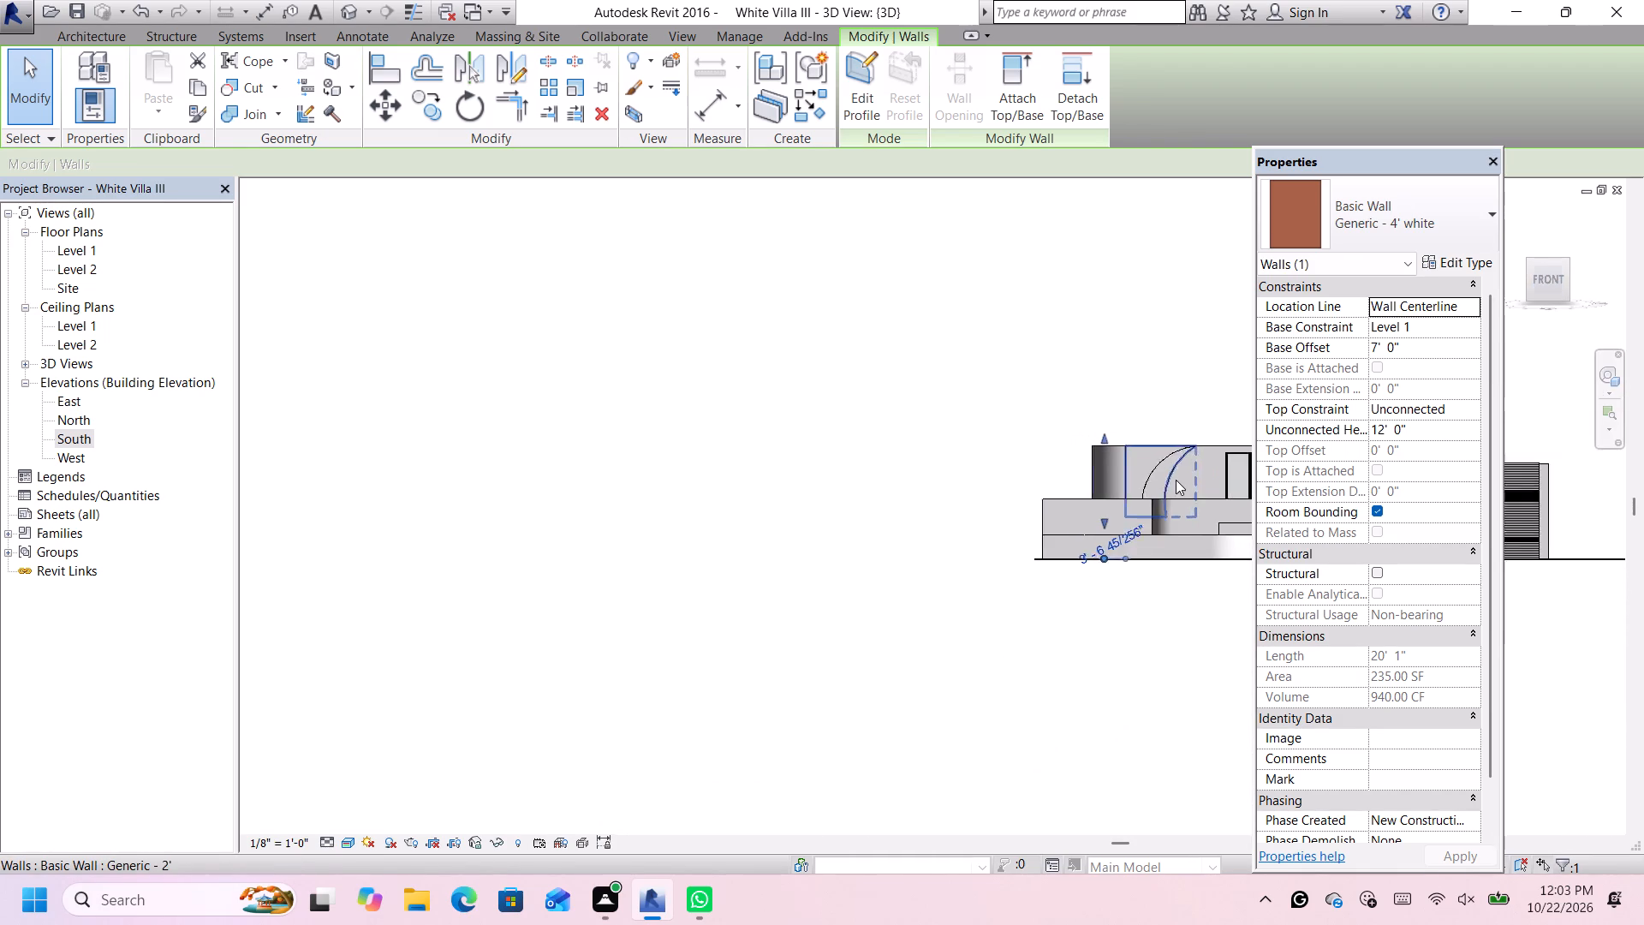
scroll(1176, 480, "down", 9)
scroll(1223, 532, "up", 5)
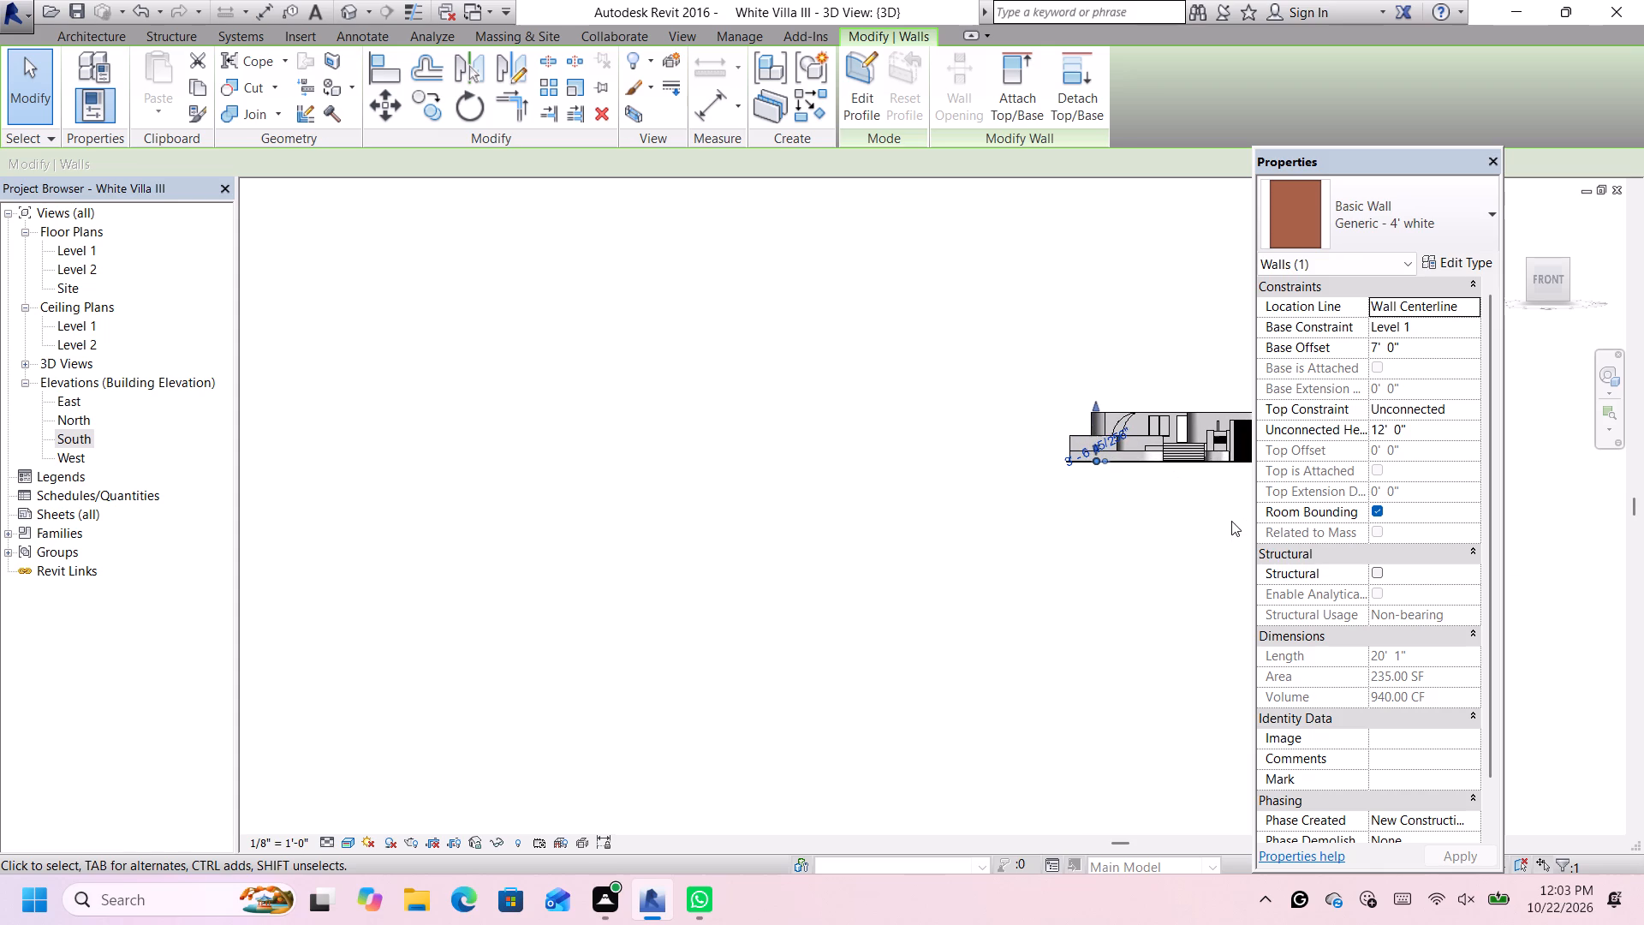
scroll(1197, 516, "up", 2)
left_click(1197, 516)
scroll(1190, 514, "down", 12)
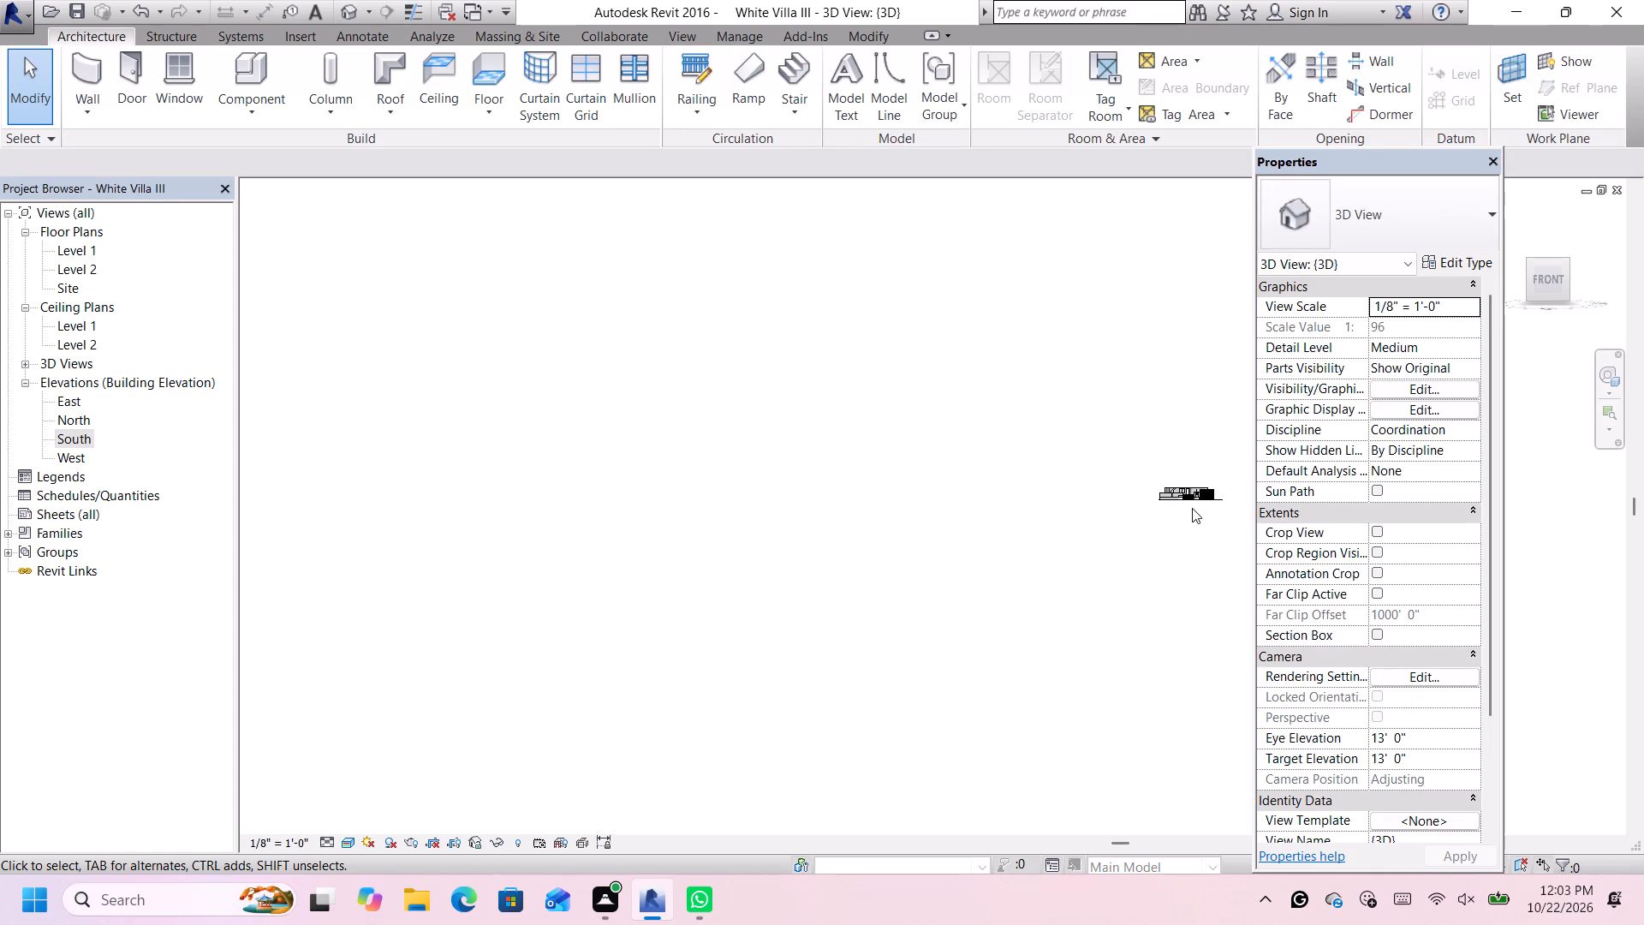
scroll(1227, 486, "up", 17)
scroll(1019, 476, "down", 3)
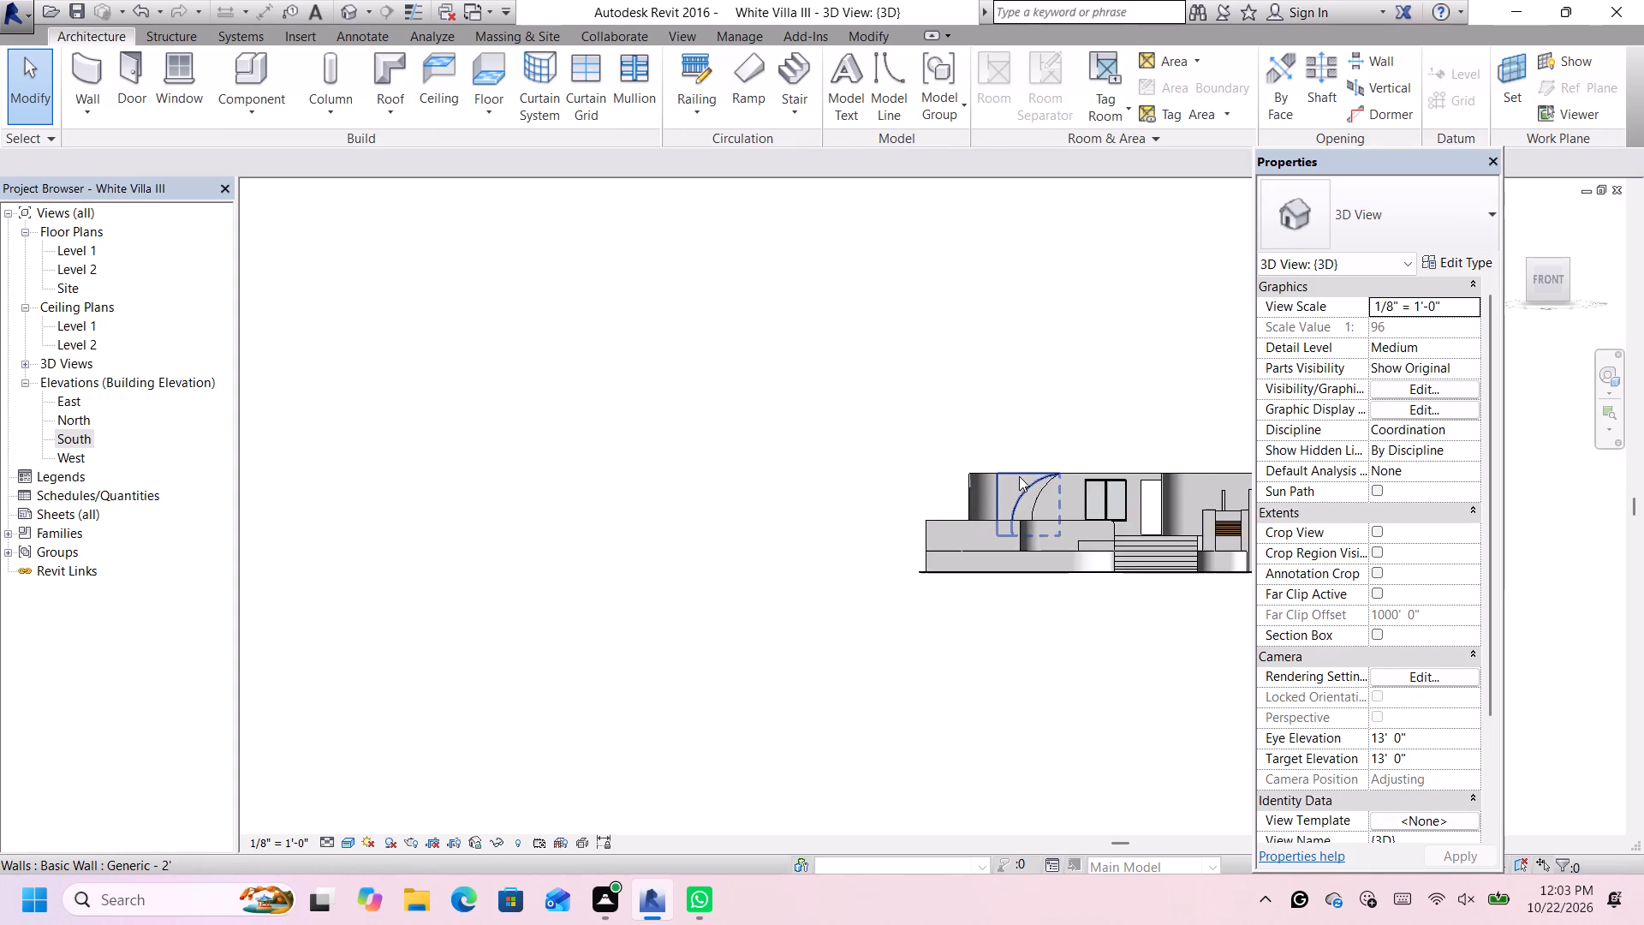
scroll(1019, 476, "down", 5)
scroll(1135, 474, "up", 7)
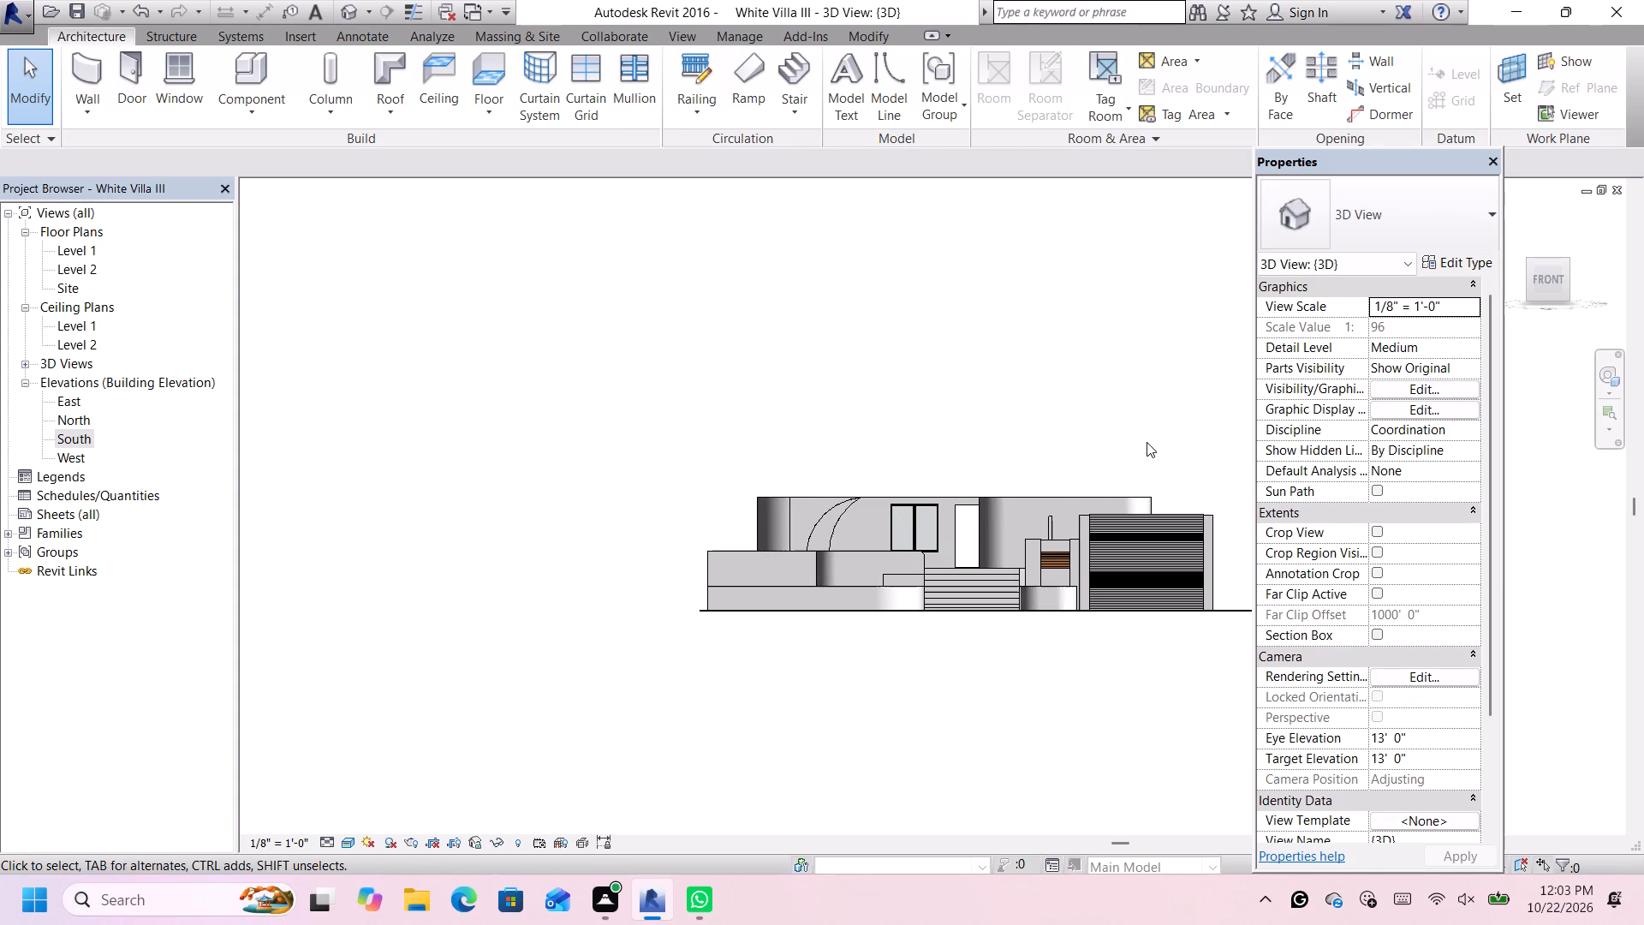
scroll(962, 539, "up", 1)
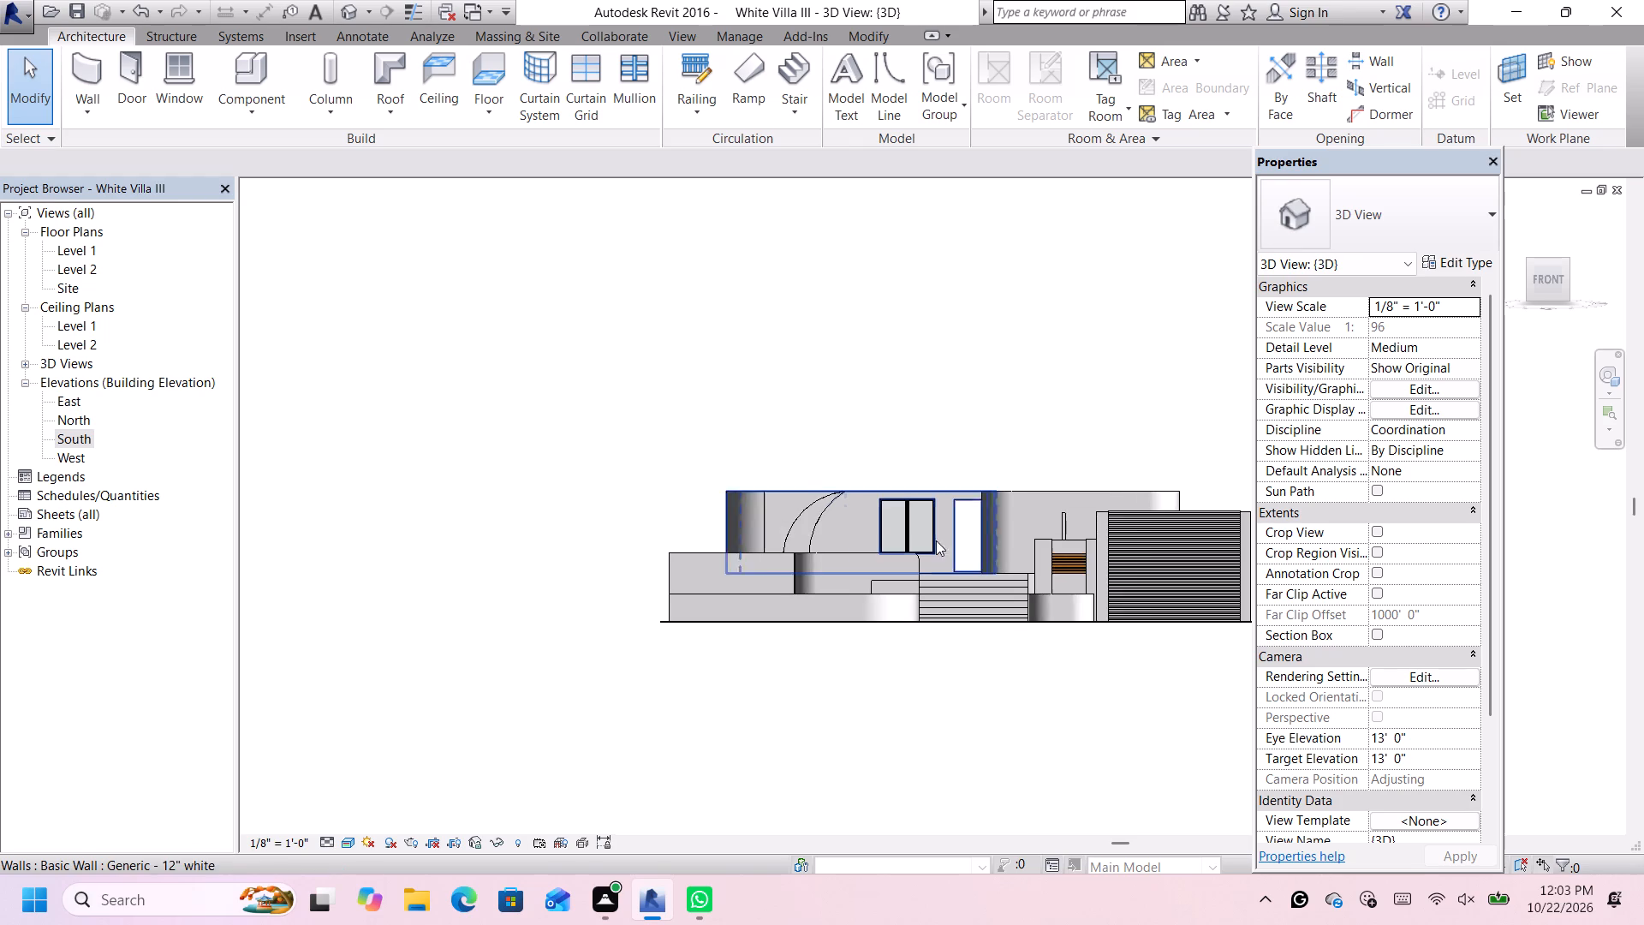
scroll(936, 540, "up", 2)
Move the rear arc-cut 2' wall segment, 11' 11" long, about 6' toward the facade windows in small increments.
left_click(814, 528)
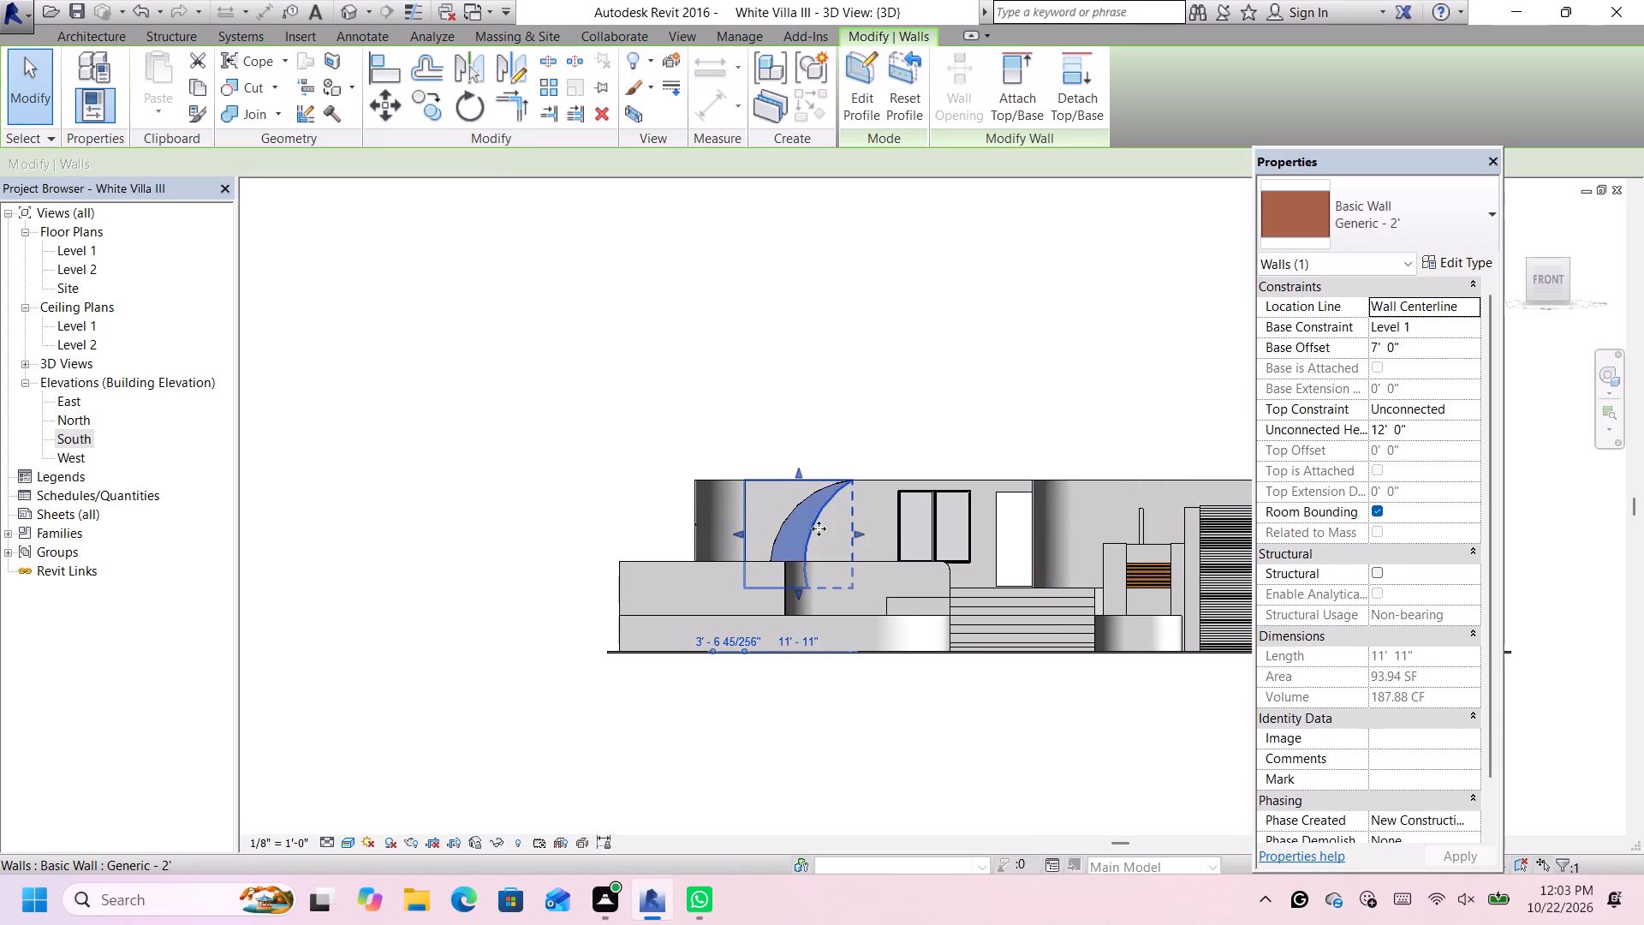
key("Right")
key("Right")
key("Right")
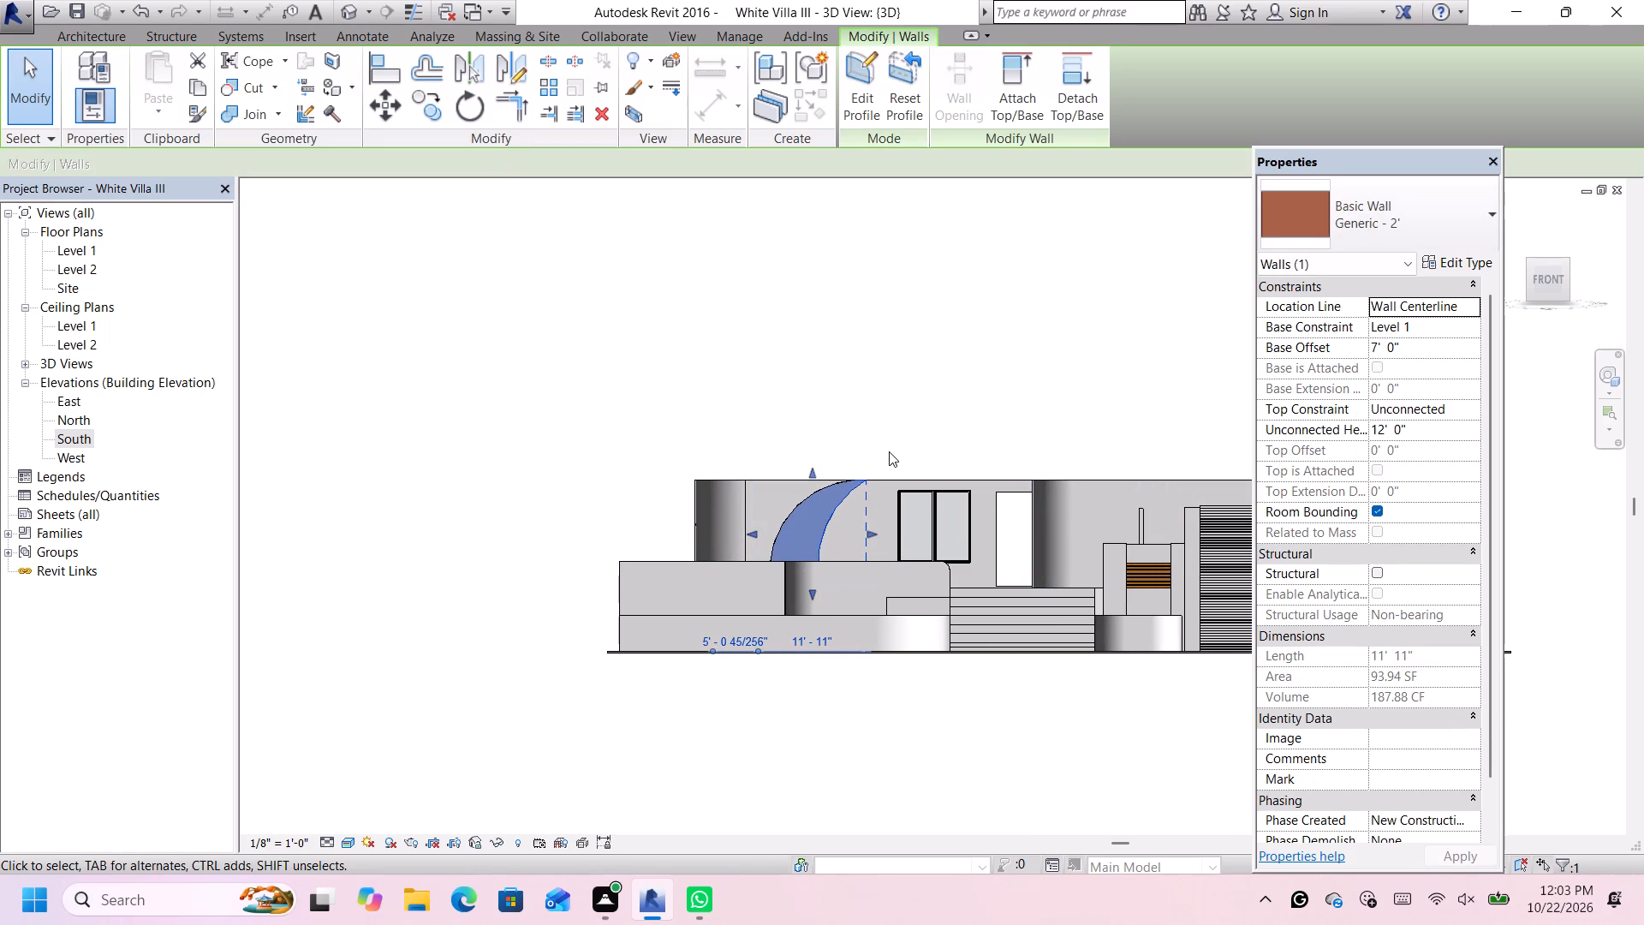
key("Right")
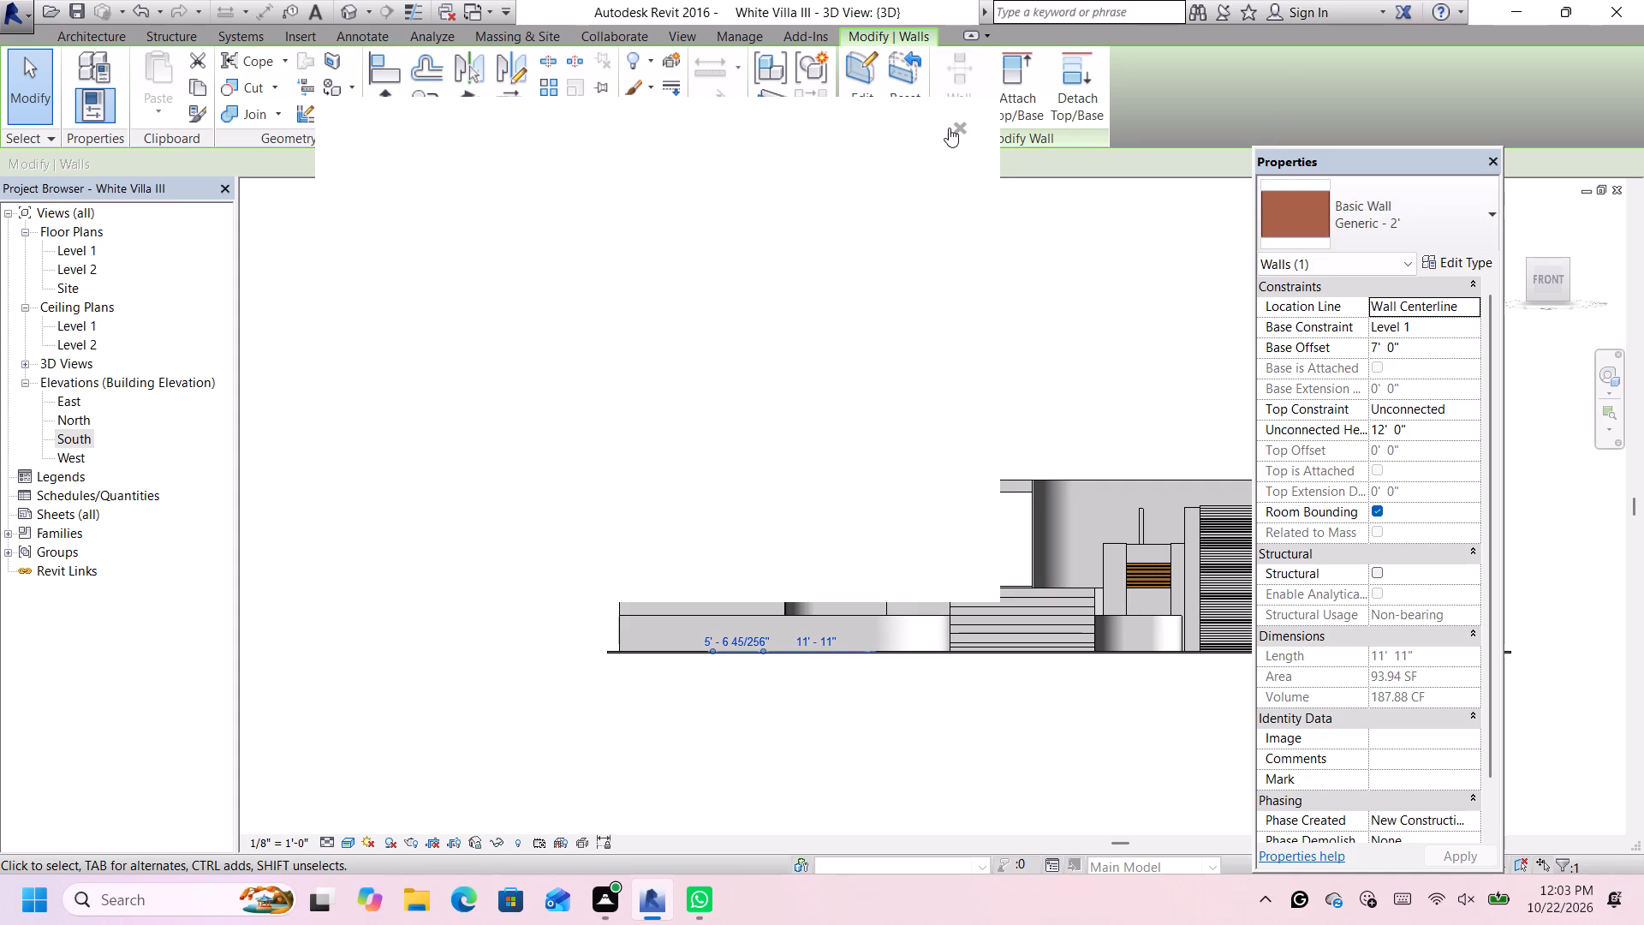
left_click(955, 123)
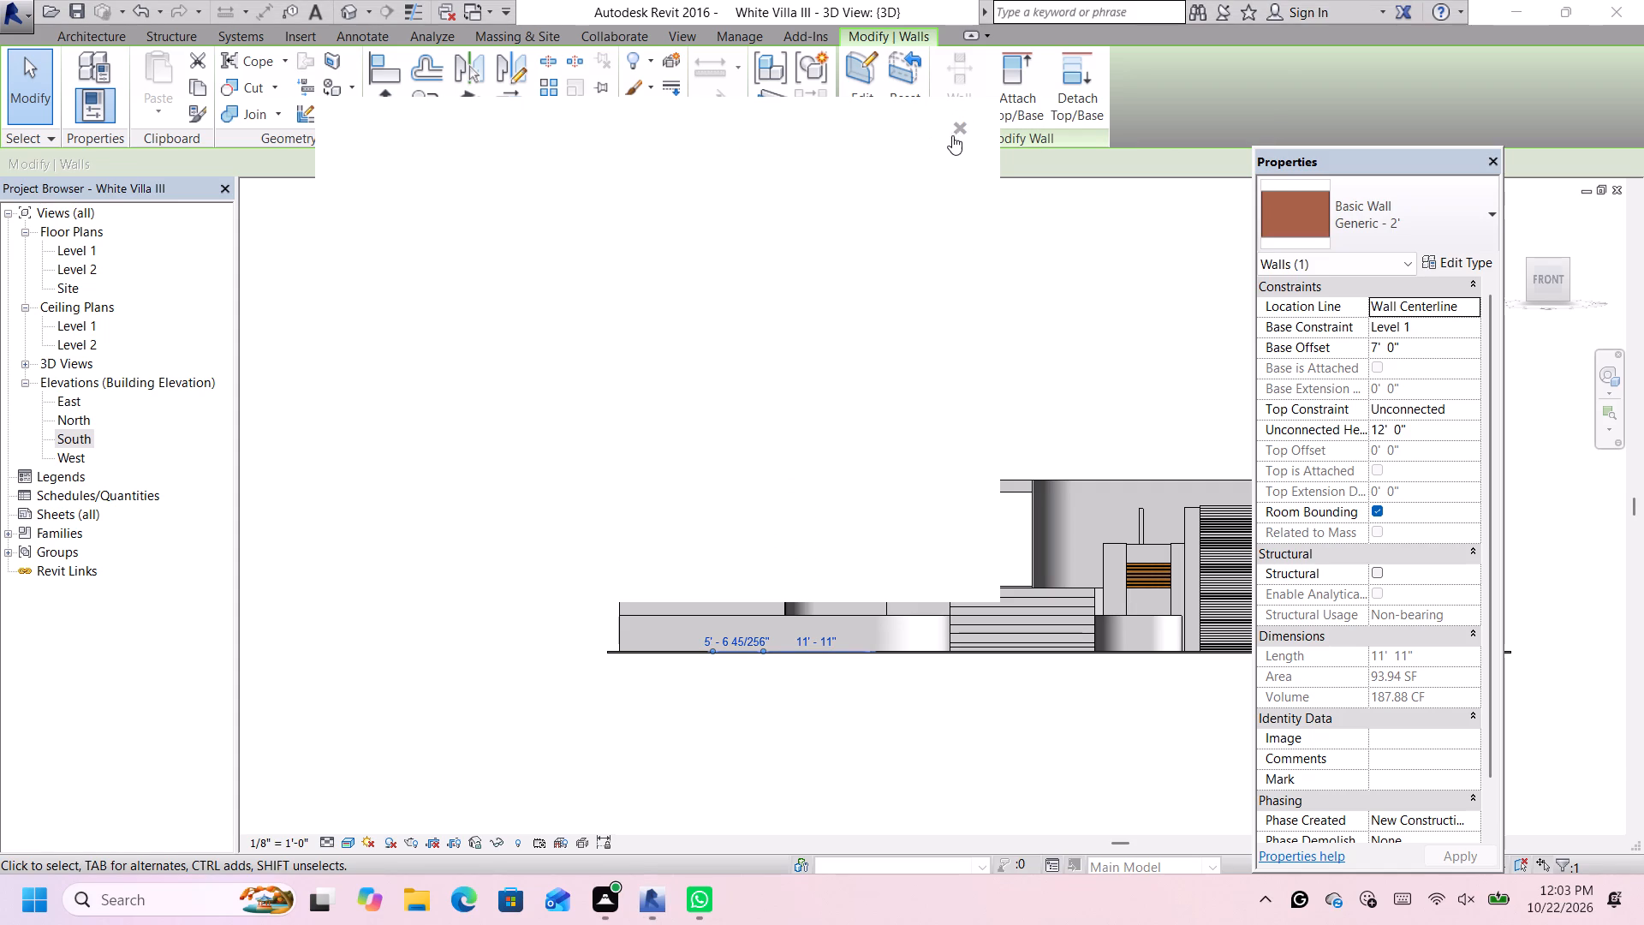
scroll(879, 361, "down", 2)
scroll(965, 385, "down", 1)
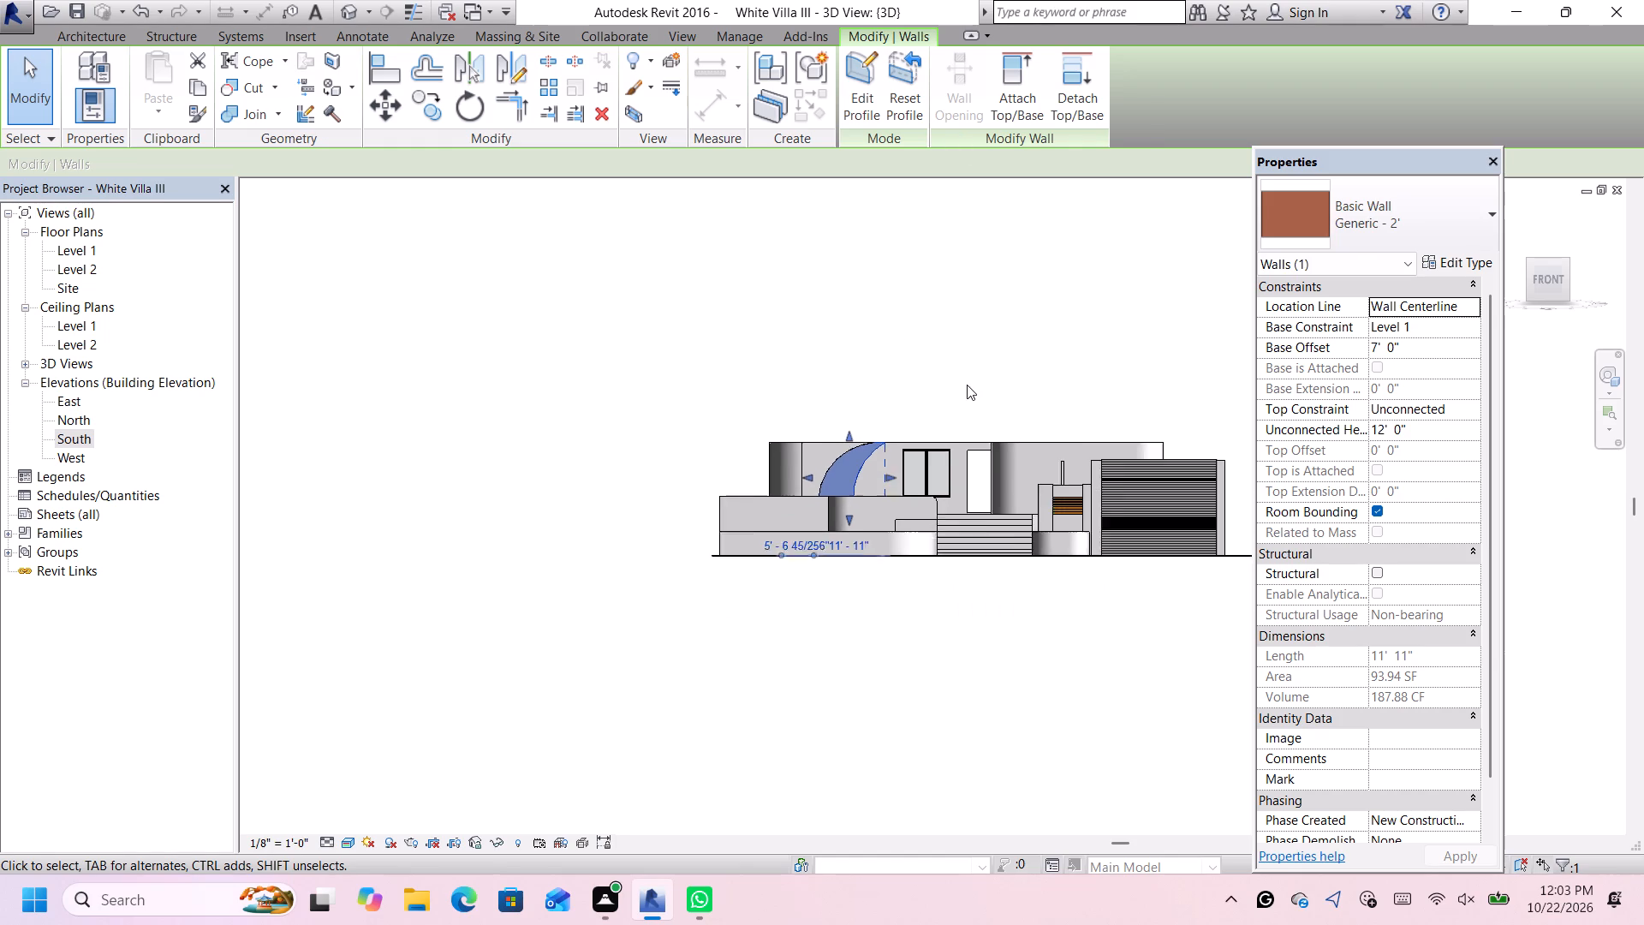
scroll(967, 385, "down", 1)
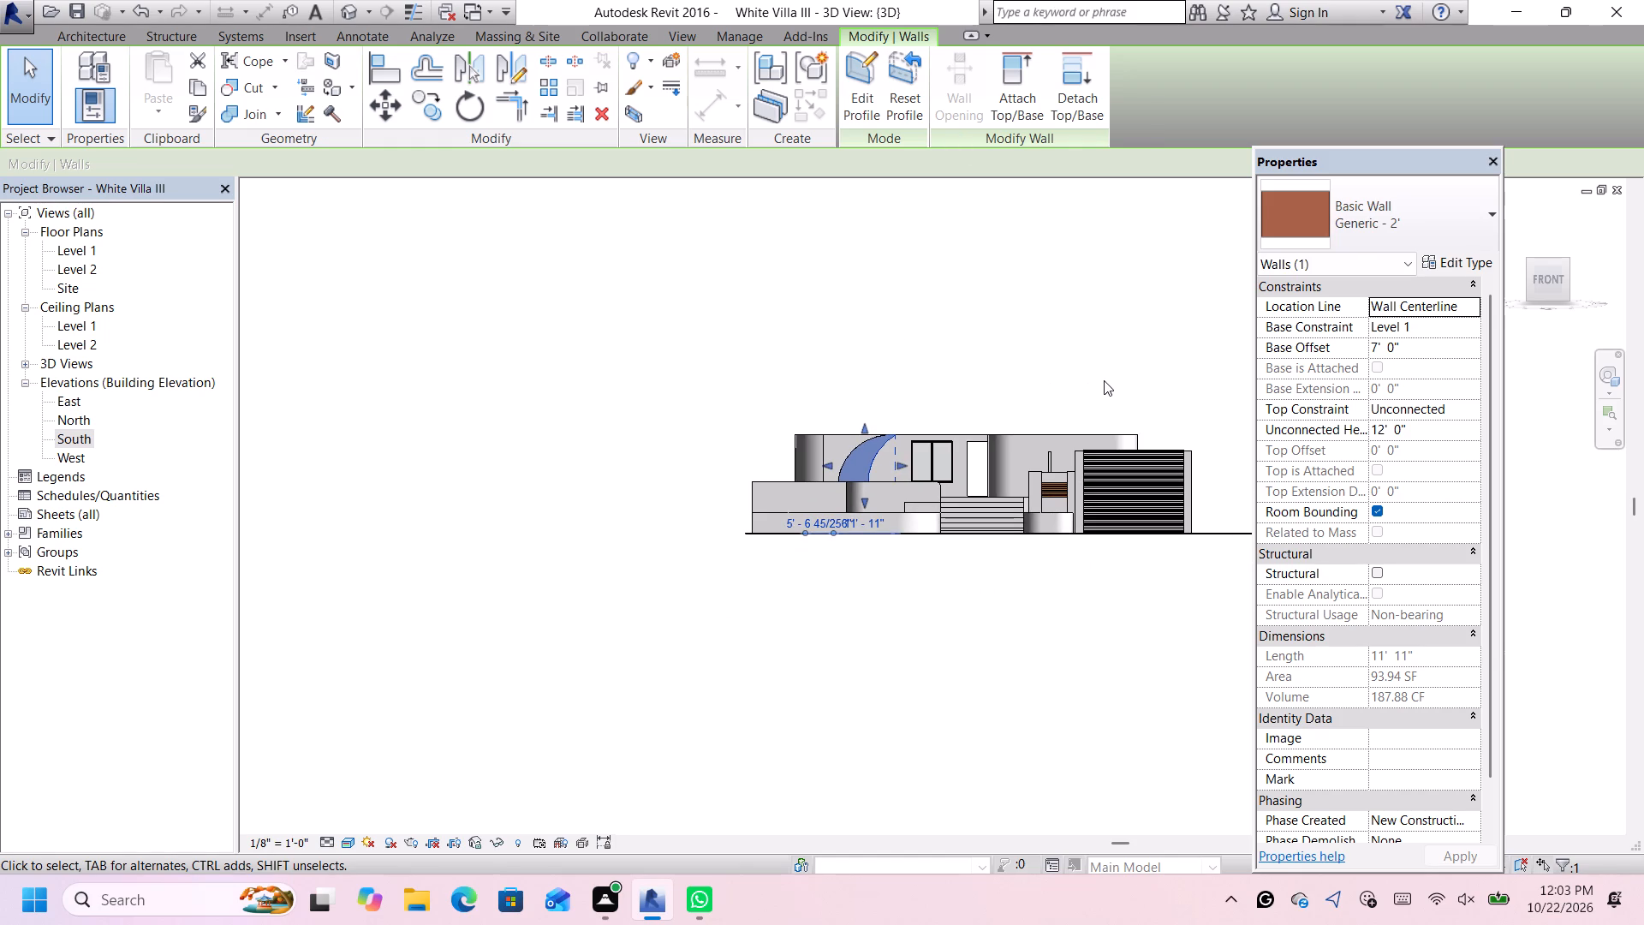
key("Right")
key("Right")
key("Right")
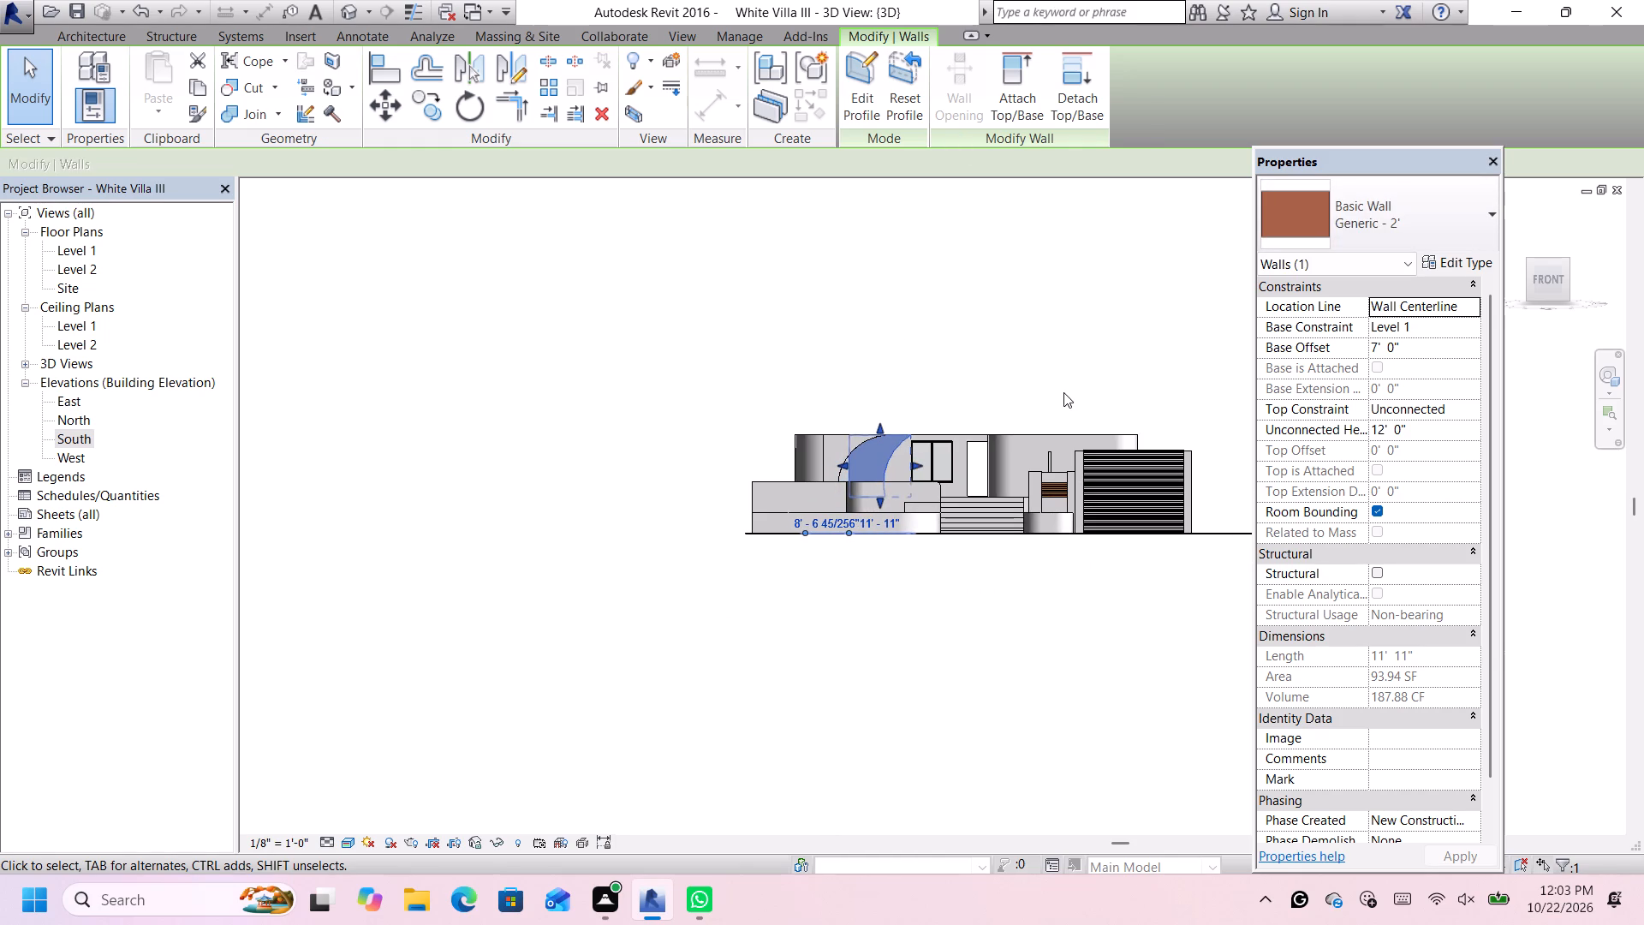
scroll(950, 466, "up", 3)
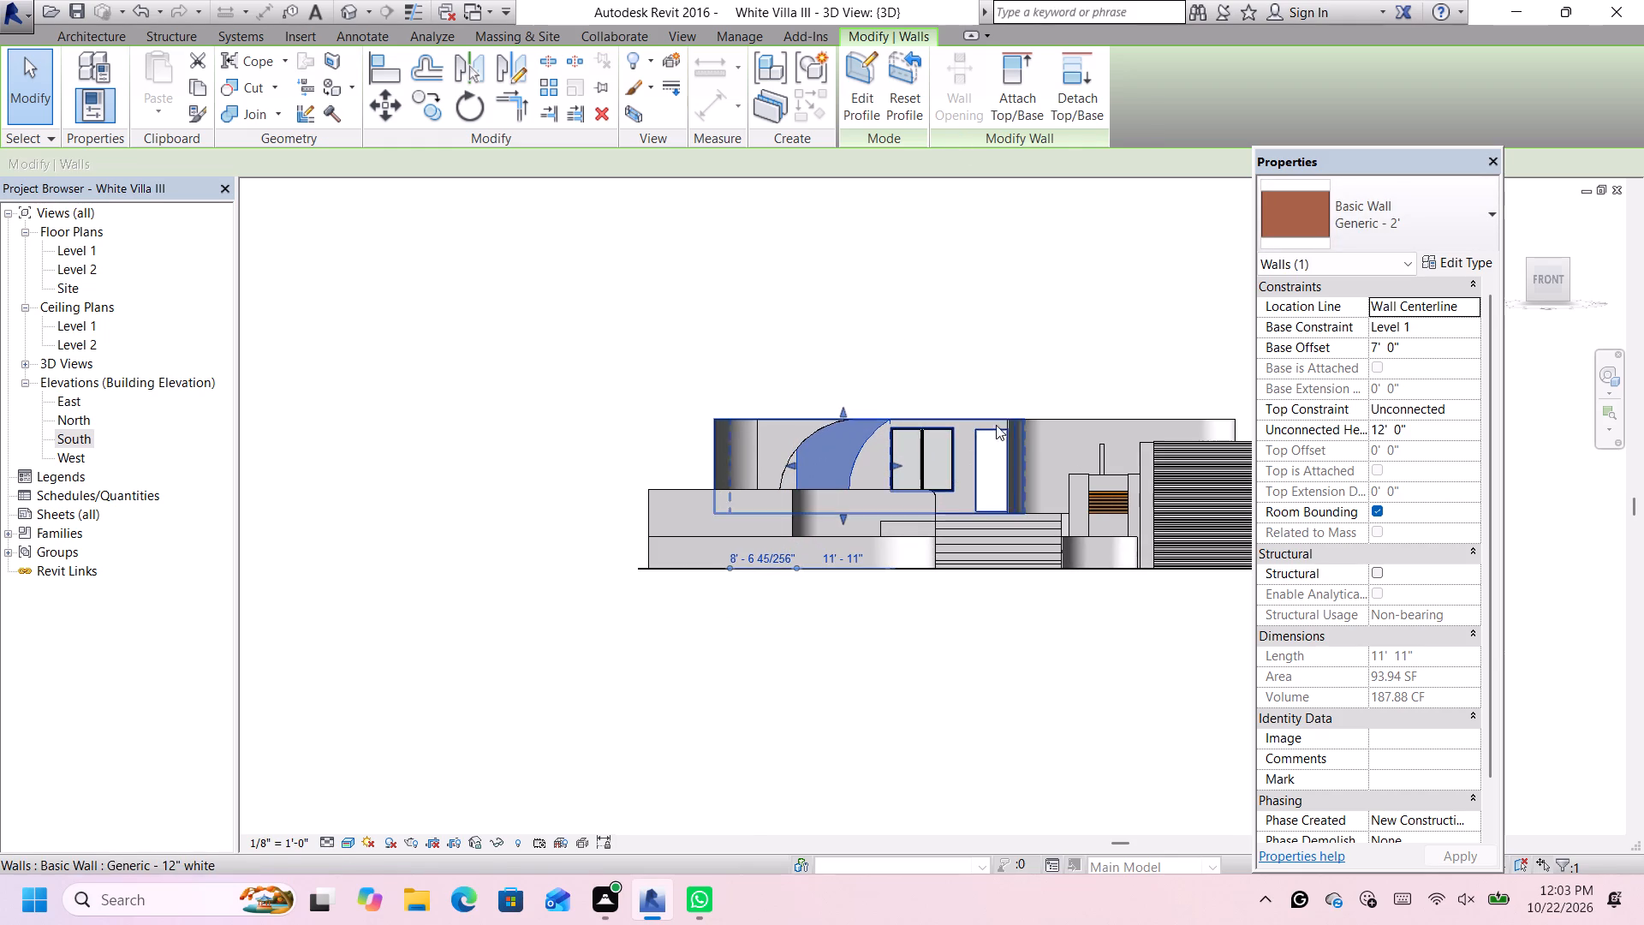
scroll(1023, 388, "down", 2)
scroll(1133, 358, "up", 2)
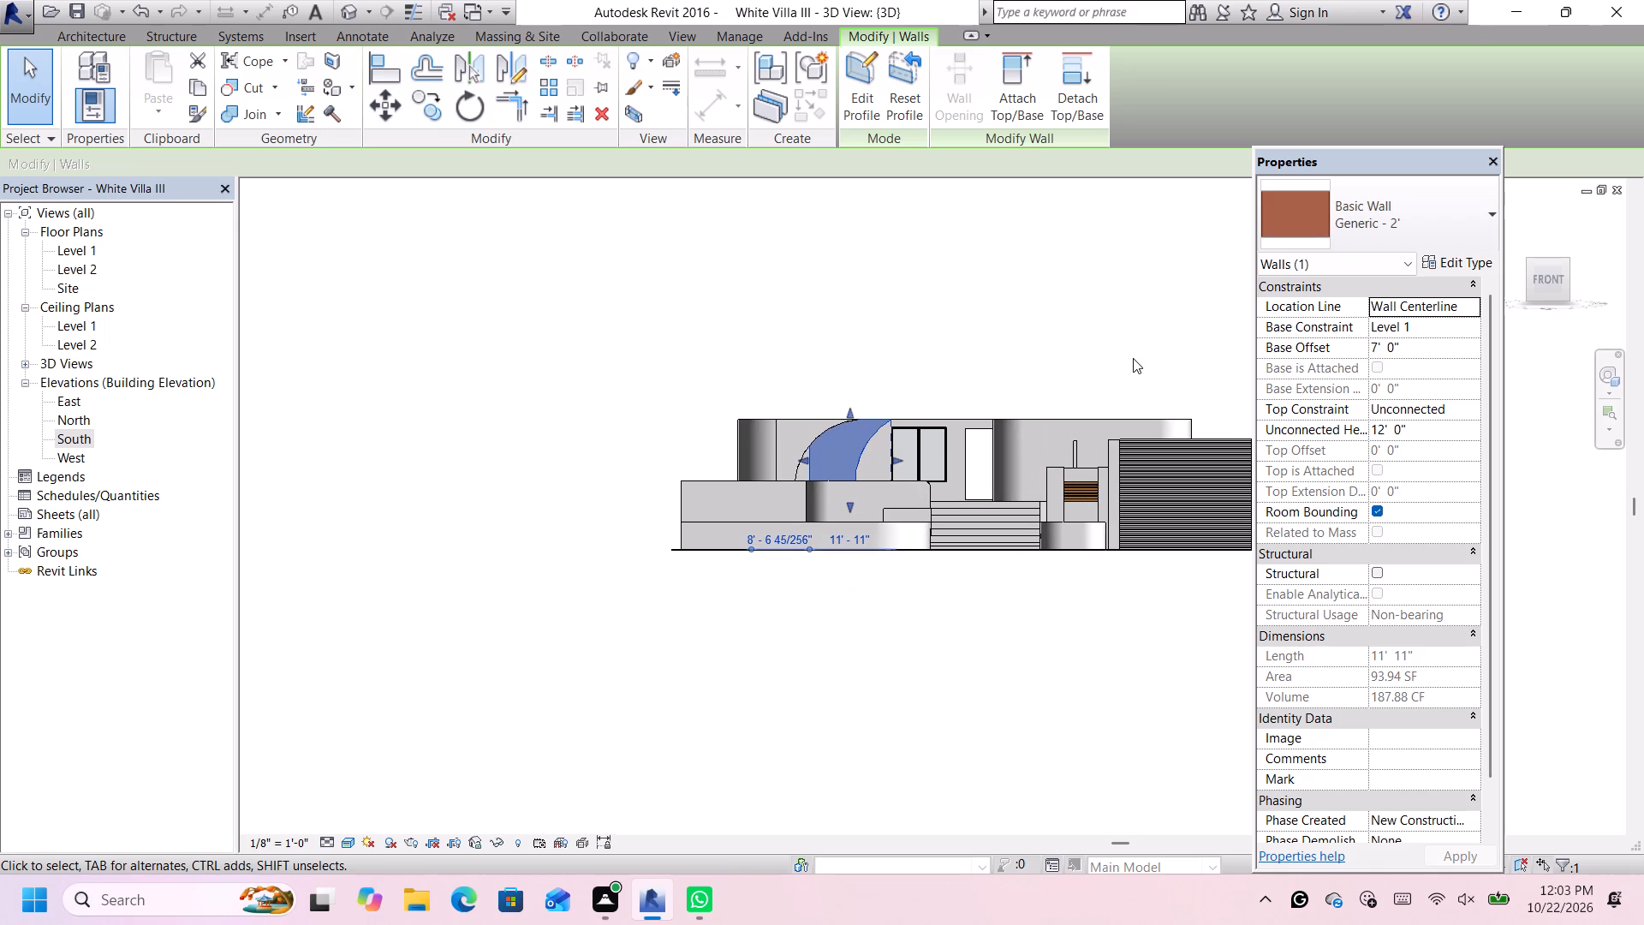
scroll(835, 502, "up", 2)
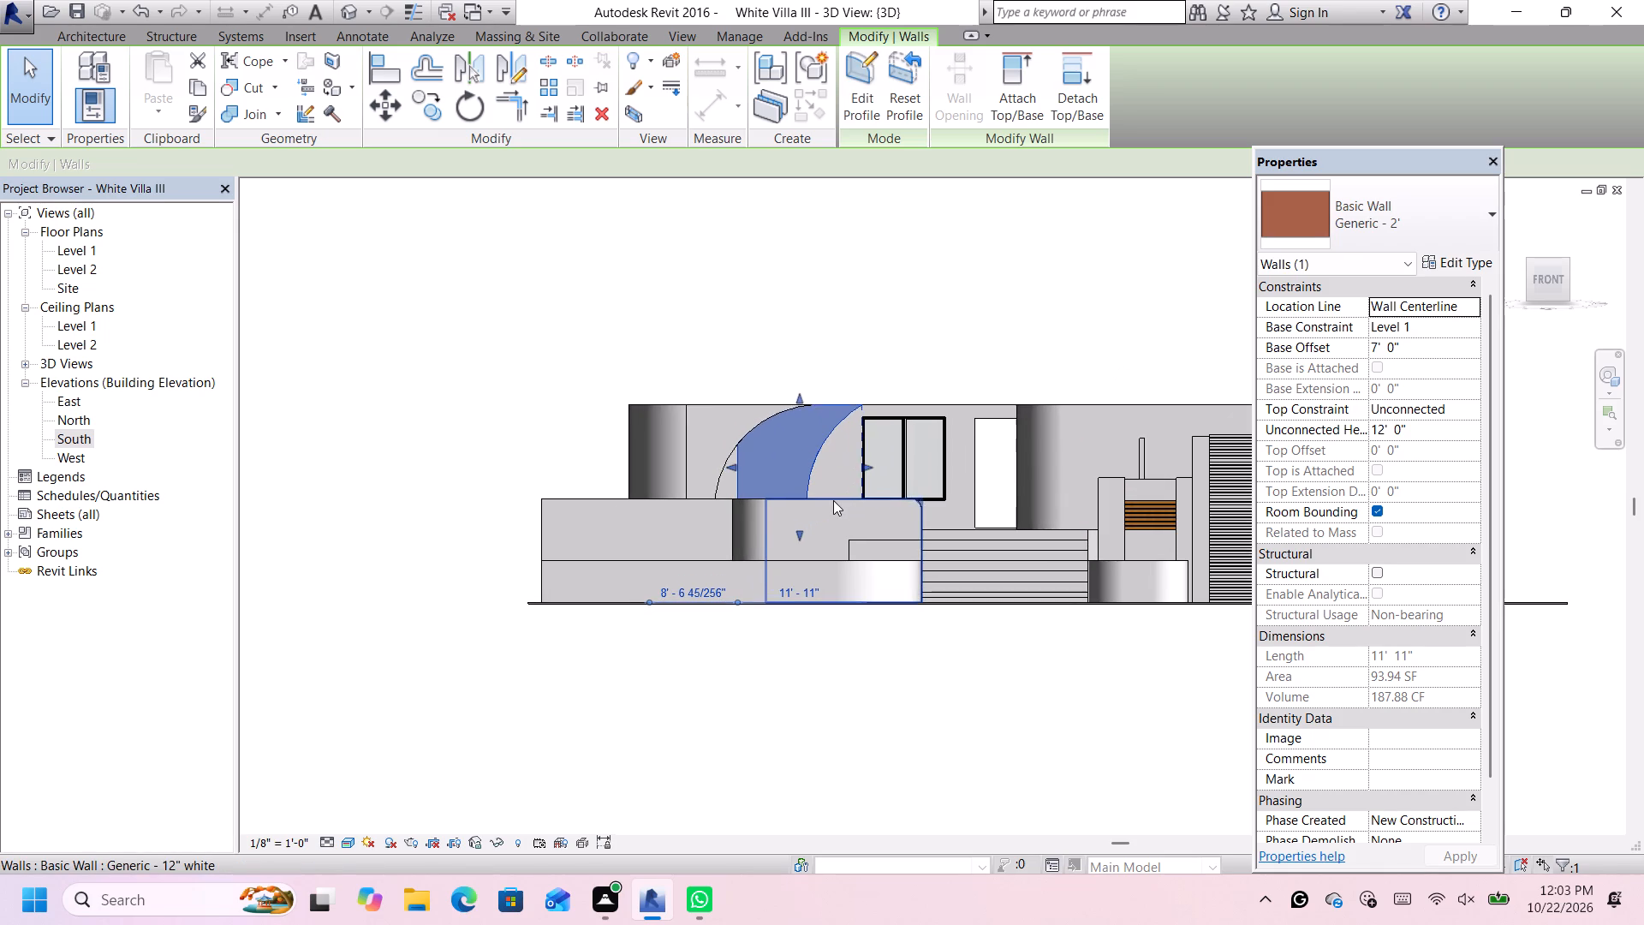
key("Right")
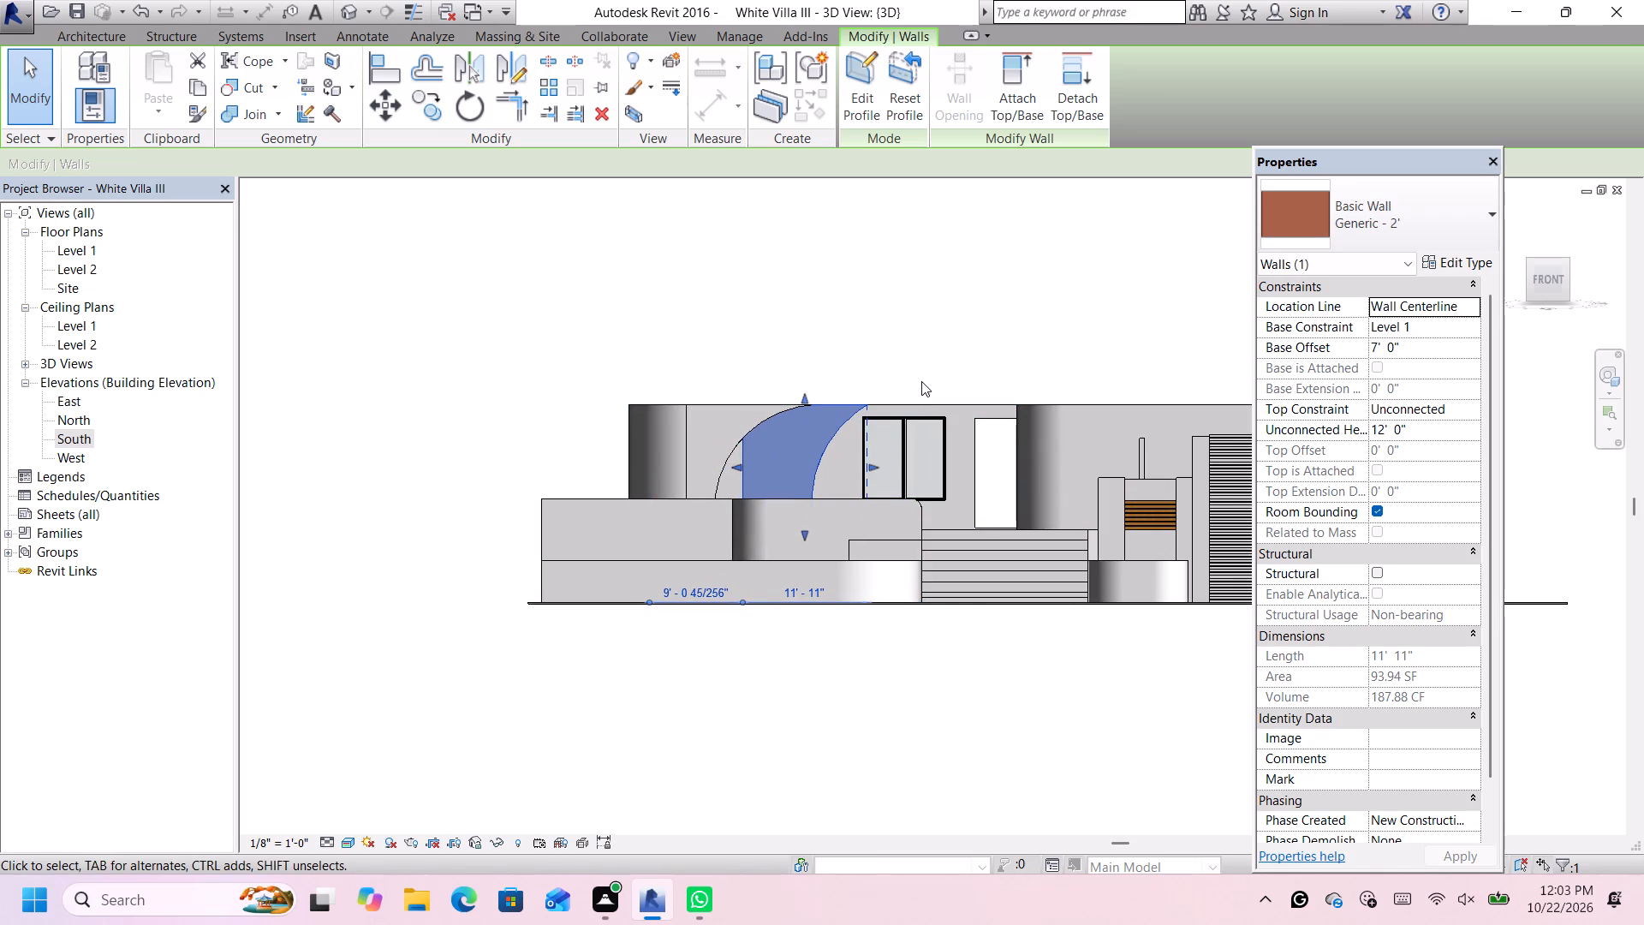
key("Right")
scroll(921, 383, "down", 2)
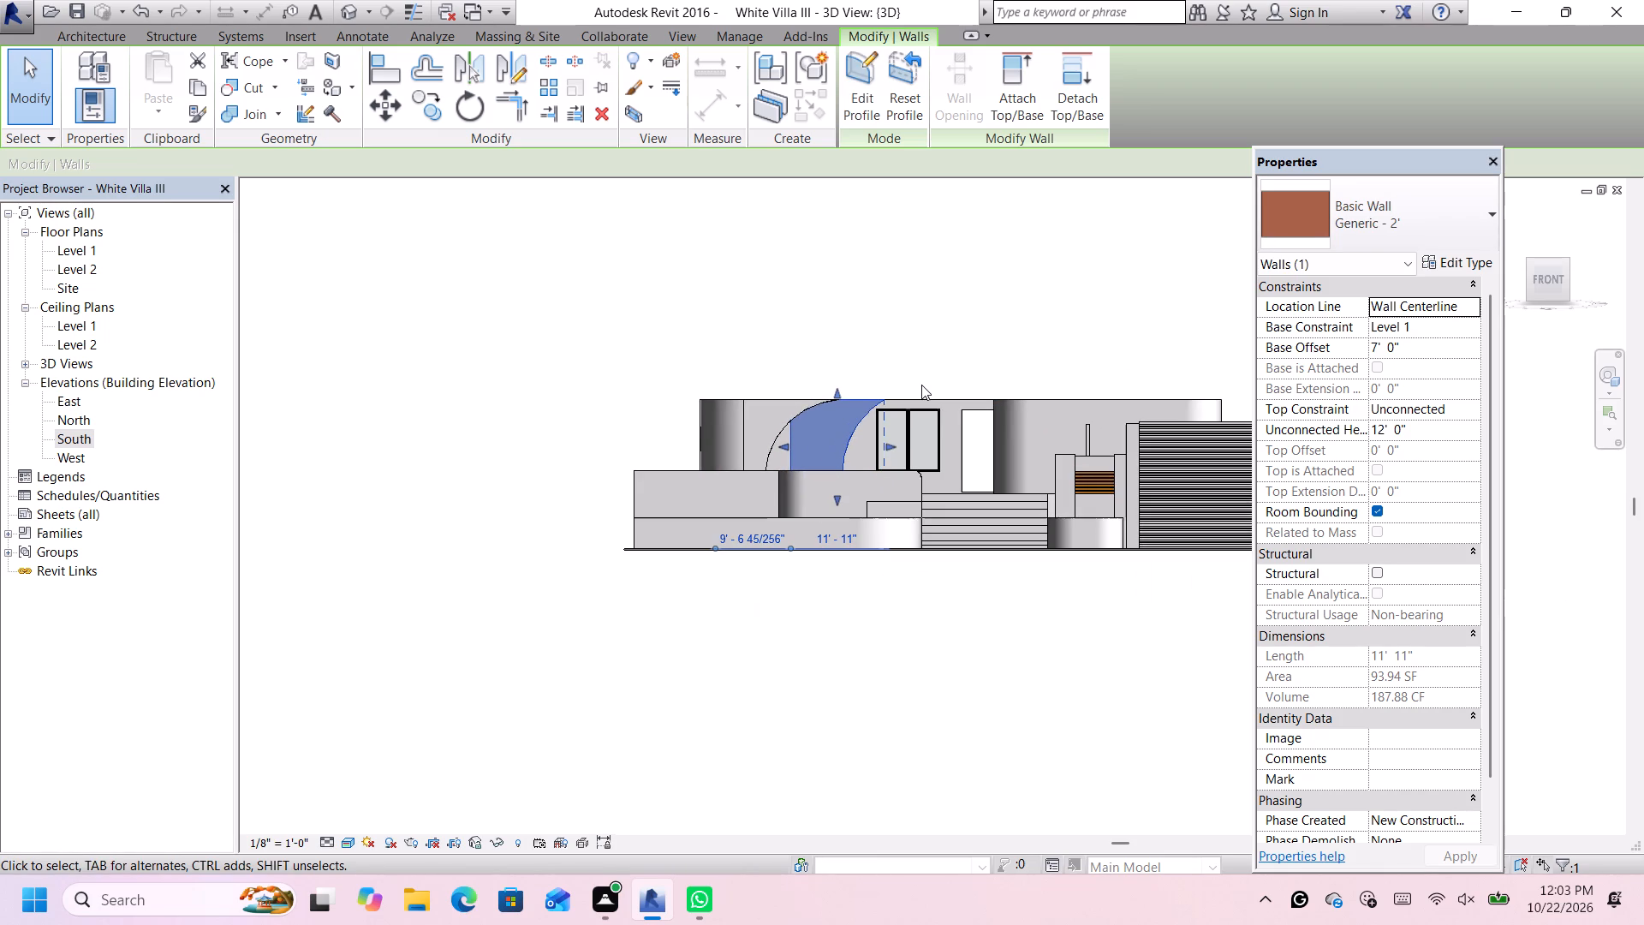
scroll(992, 358, "down", 1)
scroll(1193, 375, "up", 3)
scroll(1214, 365, "down", 1)
scroll(1214, 365, "up", 2)
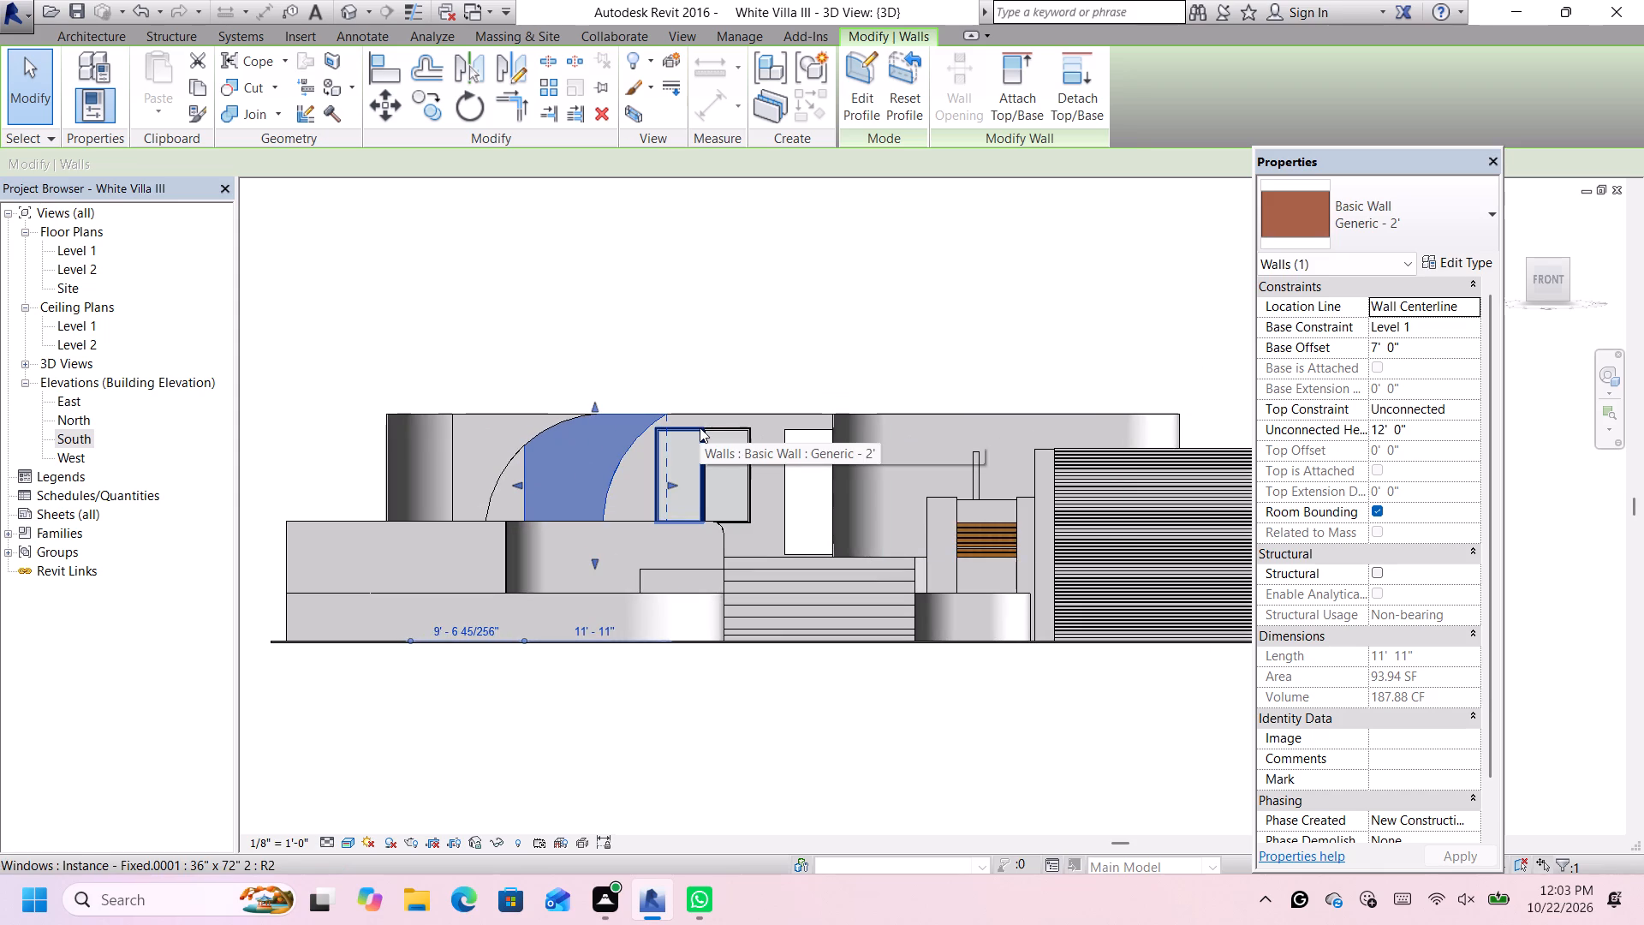
left_click(694, 380)
Lengthen the front arc-cut 2' wall segment toward the facade windows to 16' 2 3/4" in small increments.
left_click(516, 454)
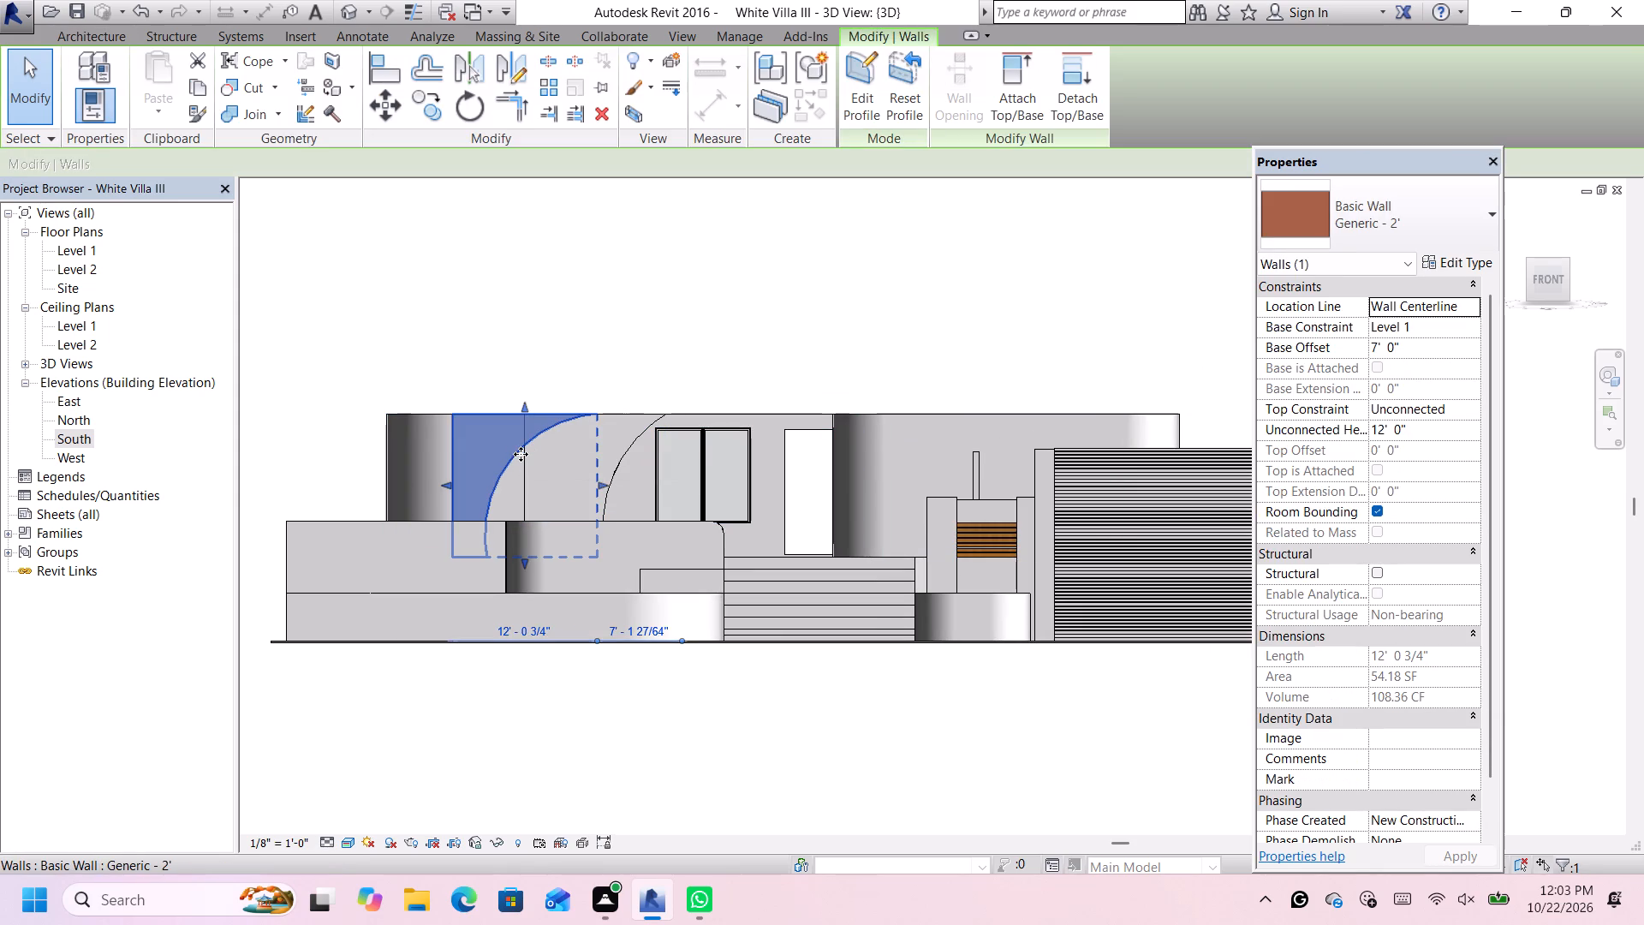
key("Right")
key("Right")
key("Right")
key("Right")
key("Right")
key("Right")
key("Right")
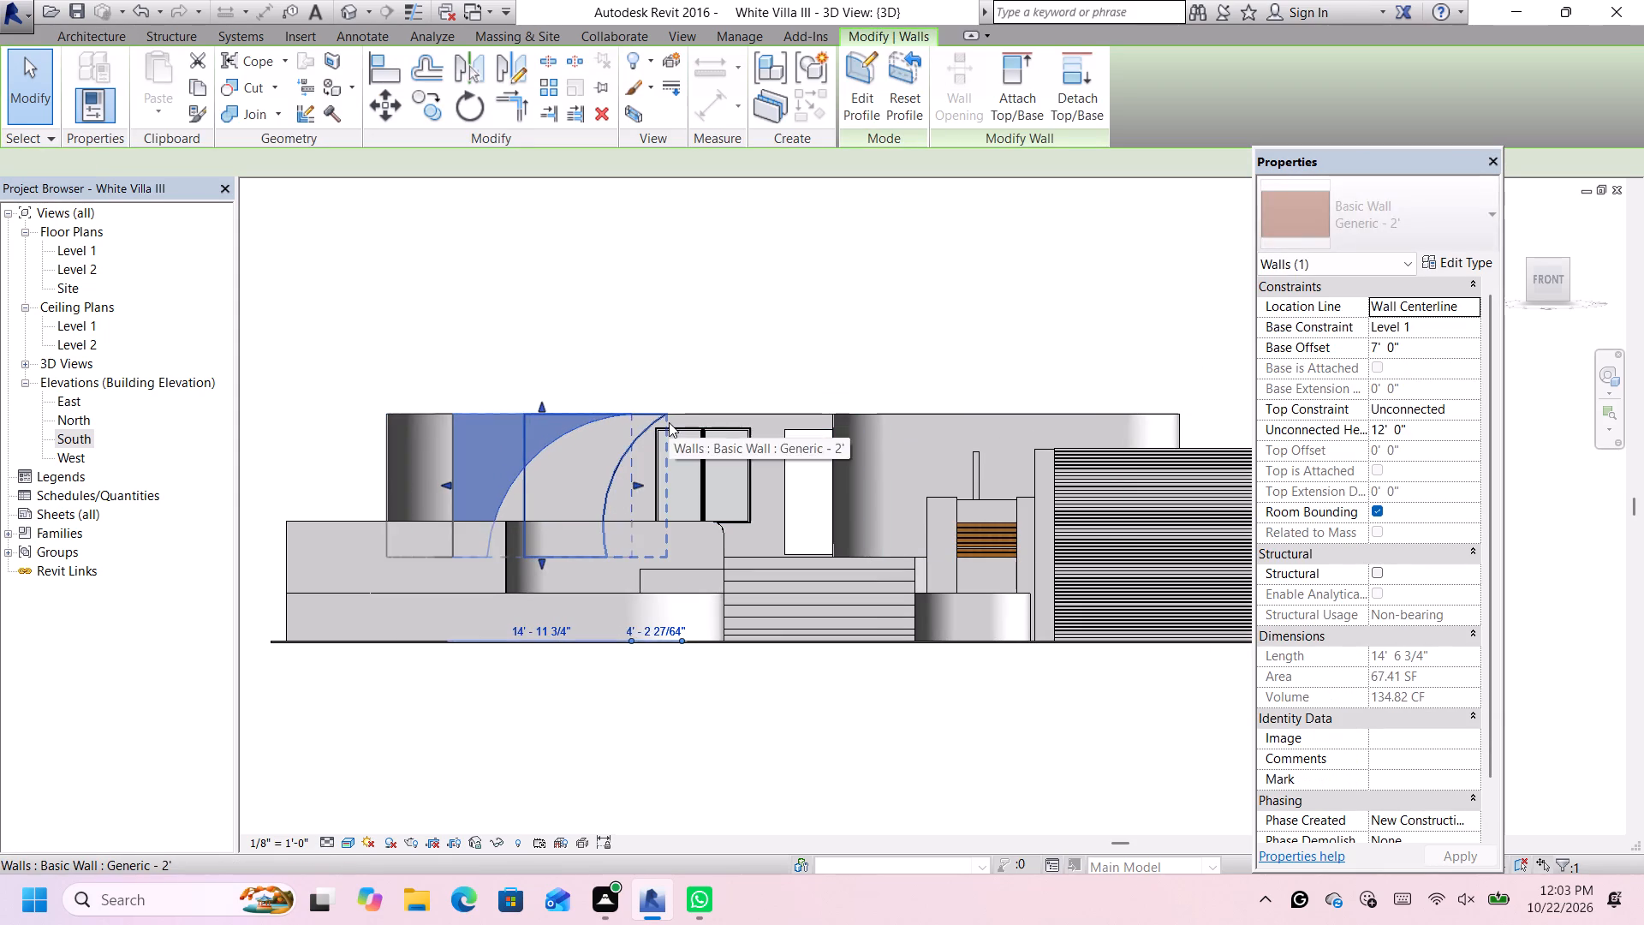
key("Right")
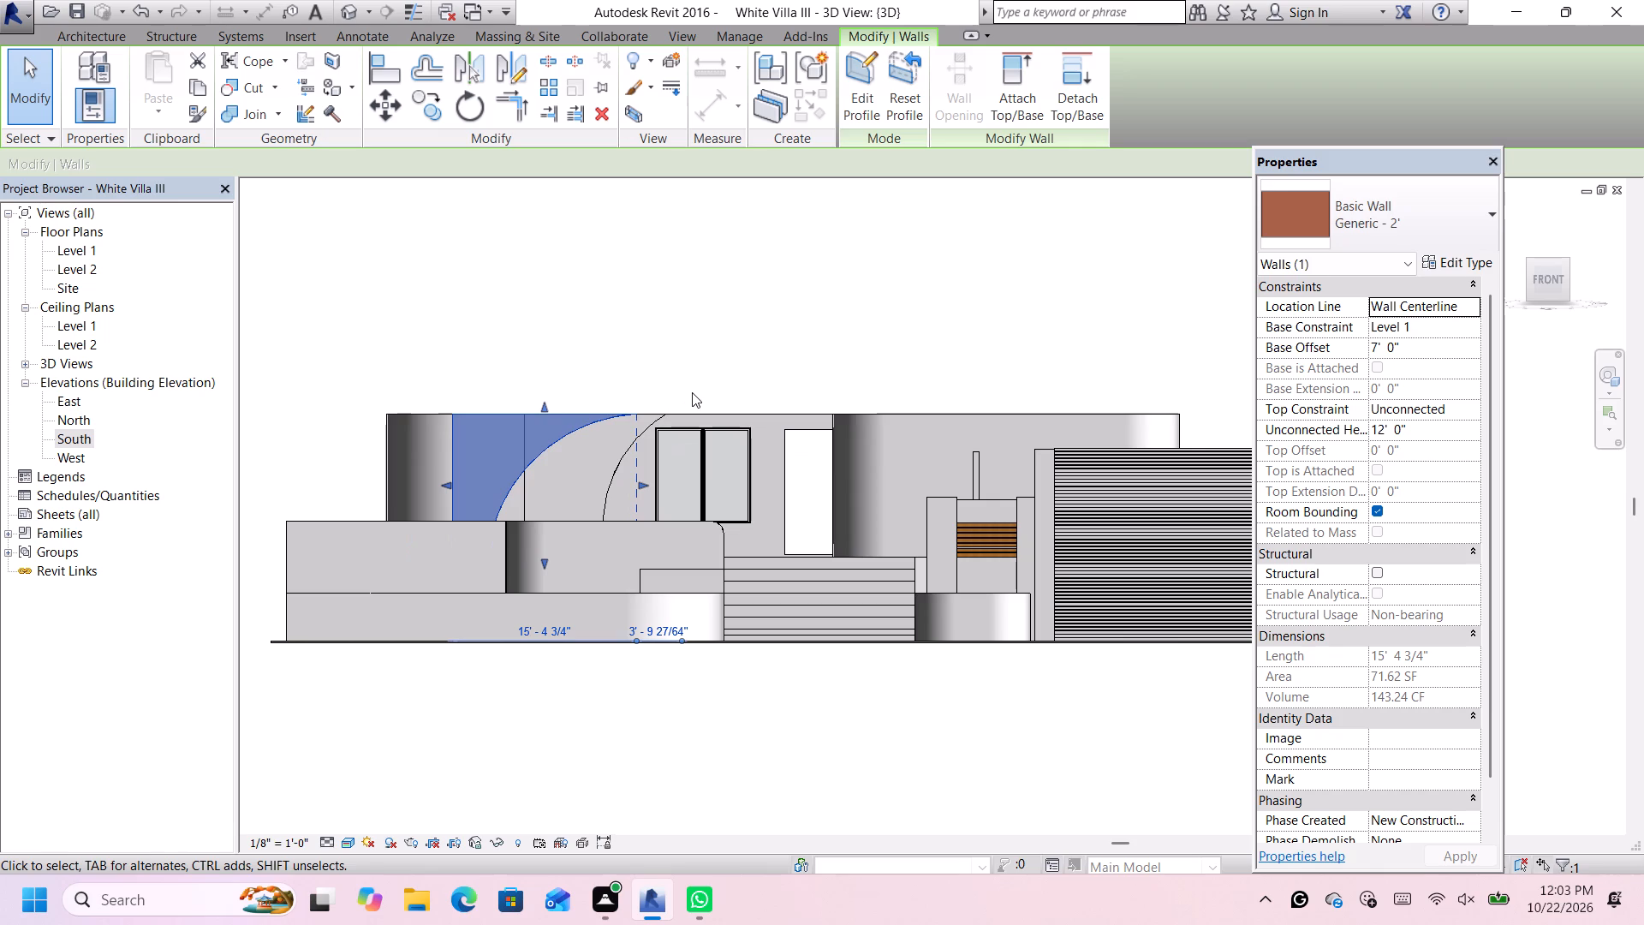
key("Right")
key("Right")
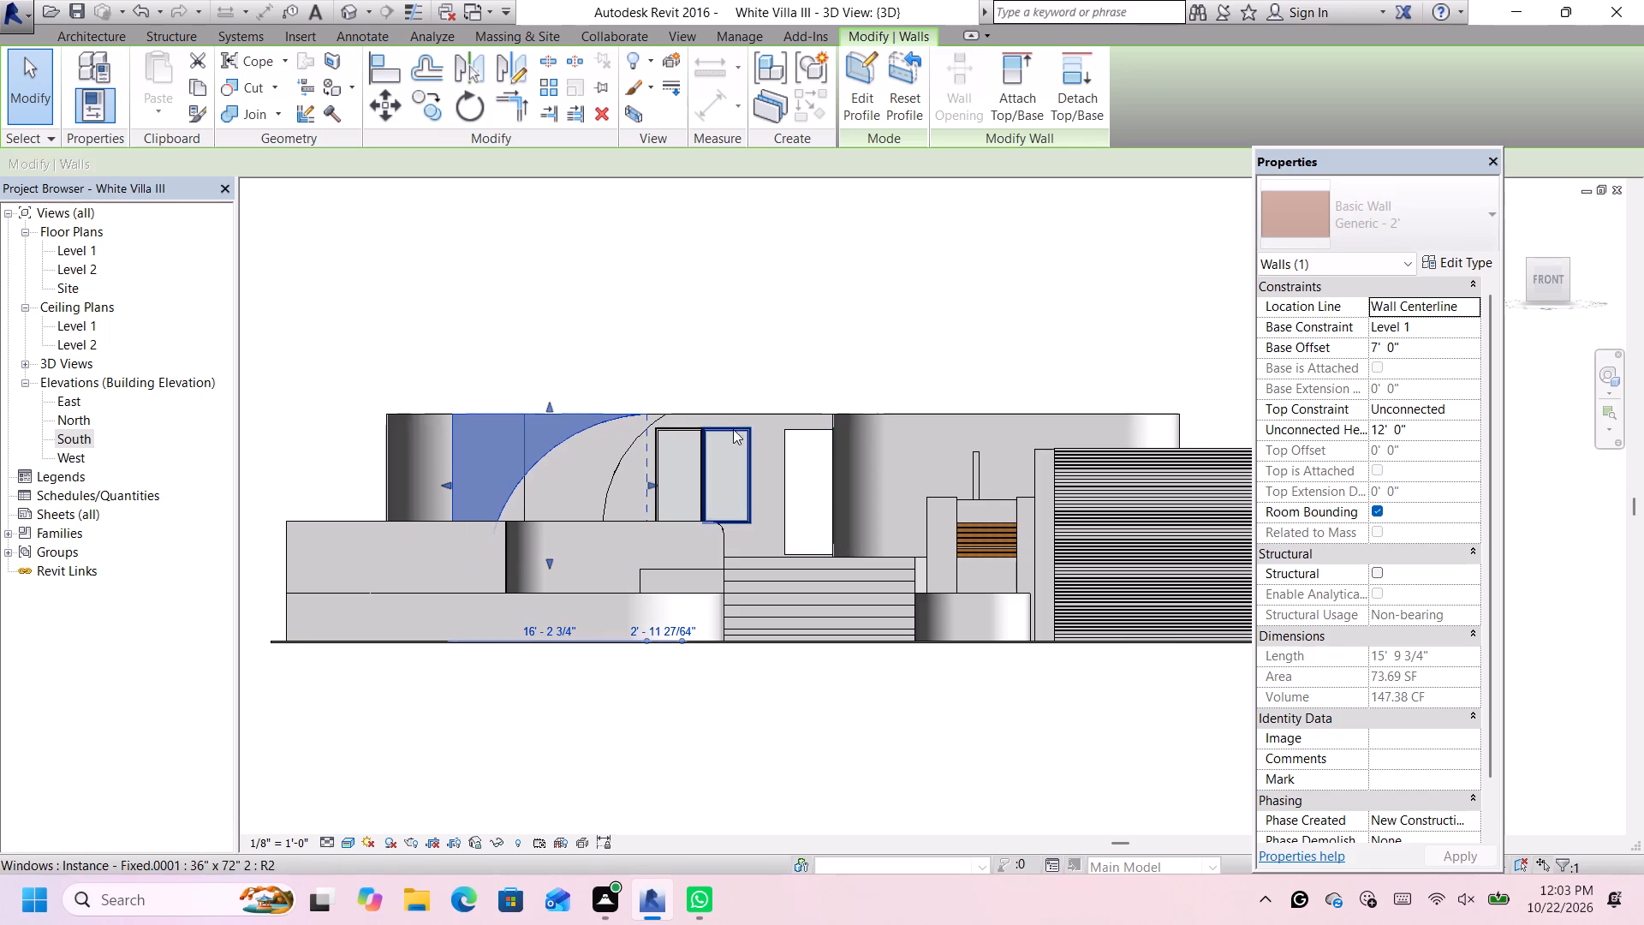
Shorten the front arc-cut 2' wall segment from its window-side end to about 15' 8".
scroll(521, 484, "down", 3)
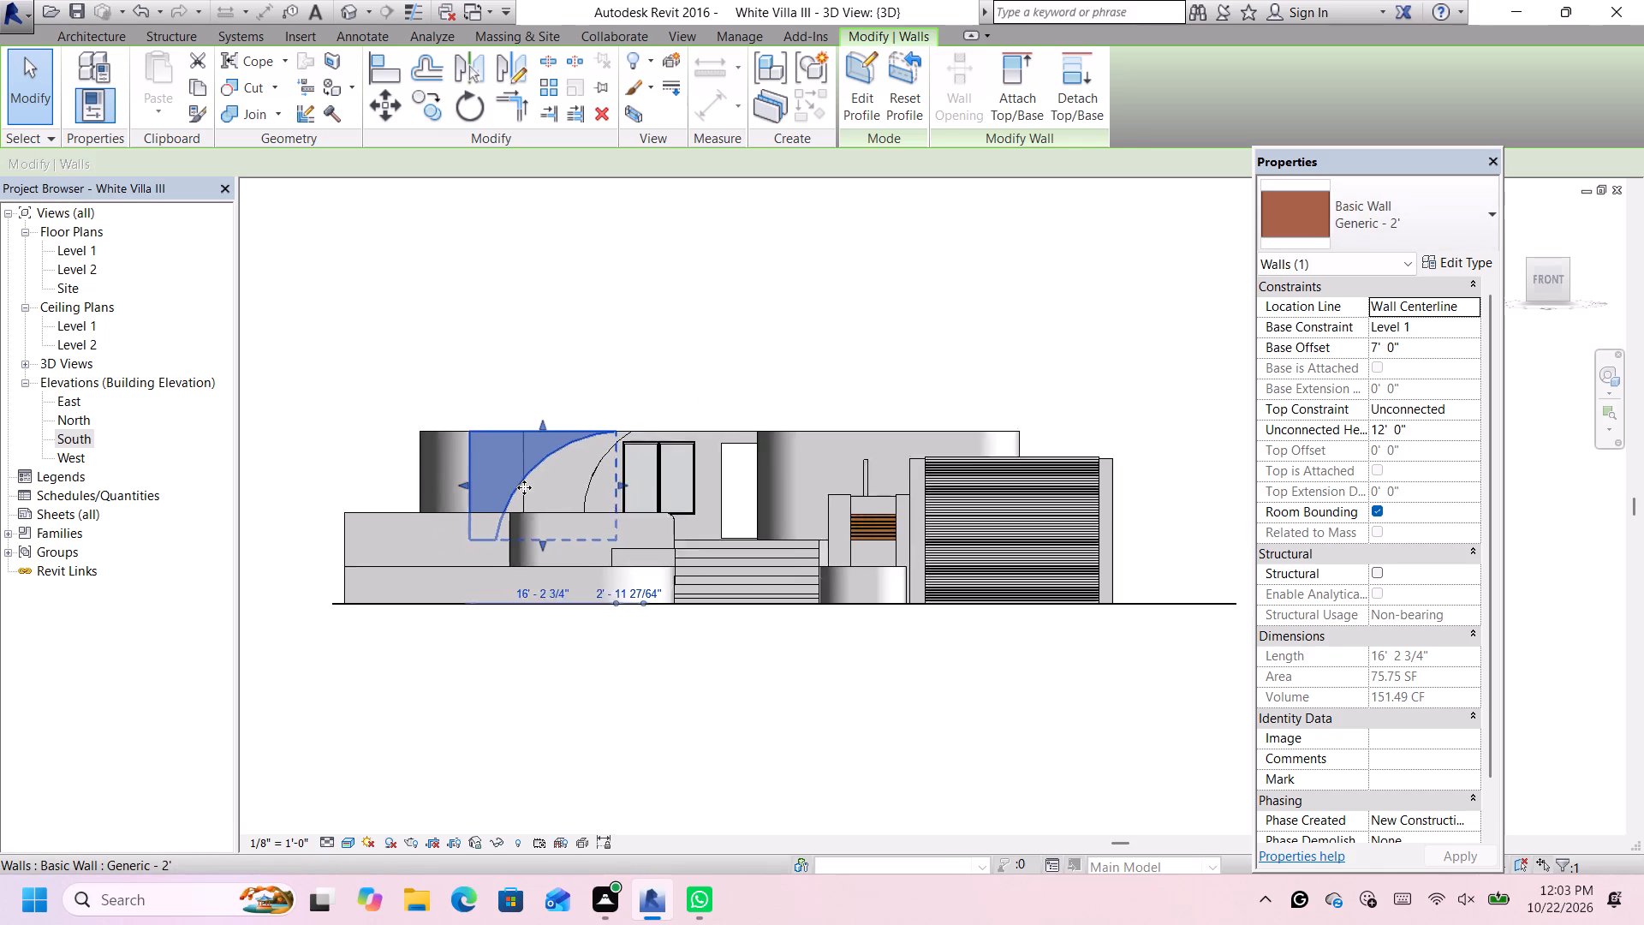
scroll(524, 487, "down", 2)
scroll(557, 474, "up", 2)
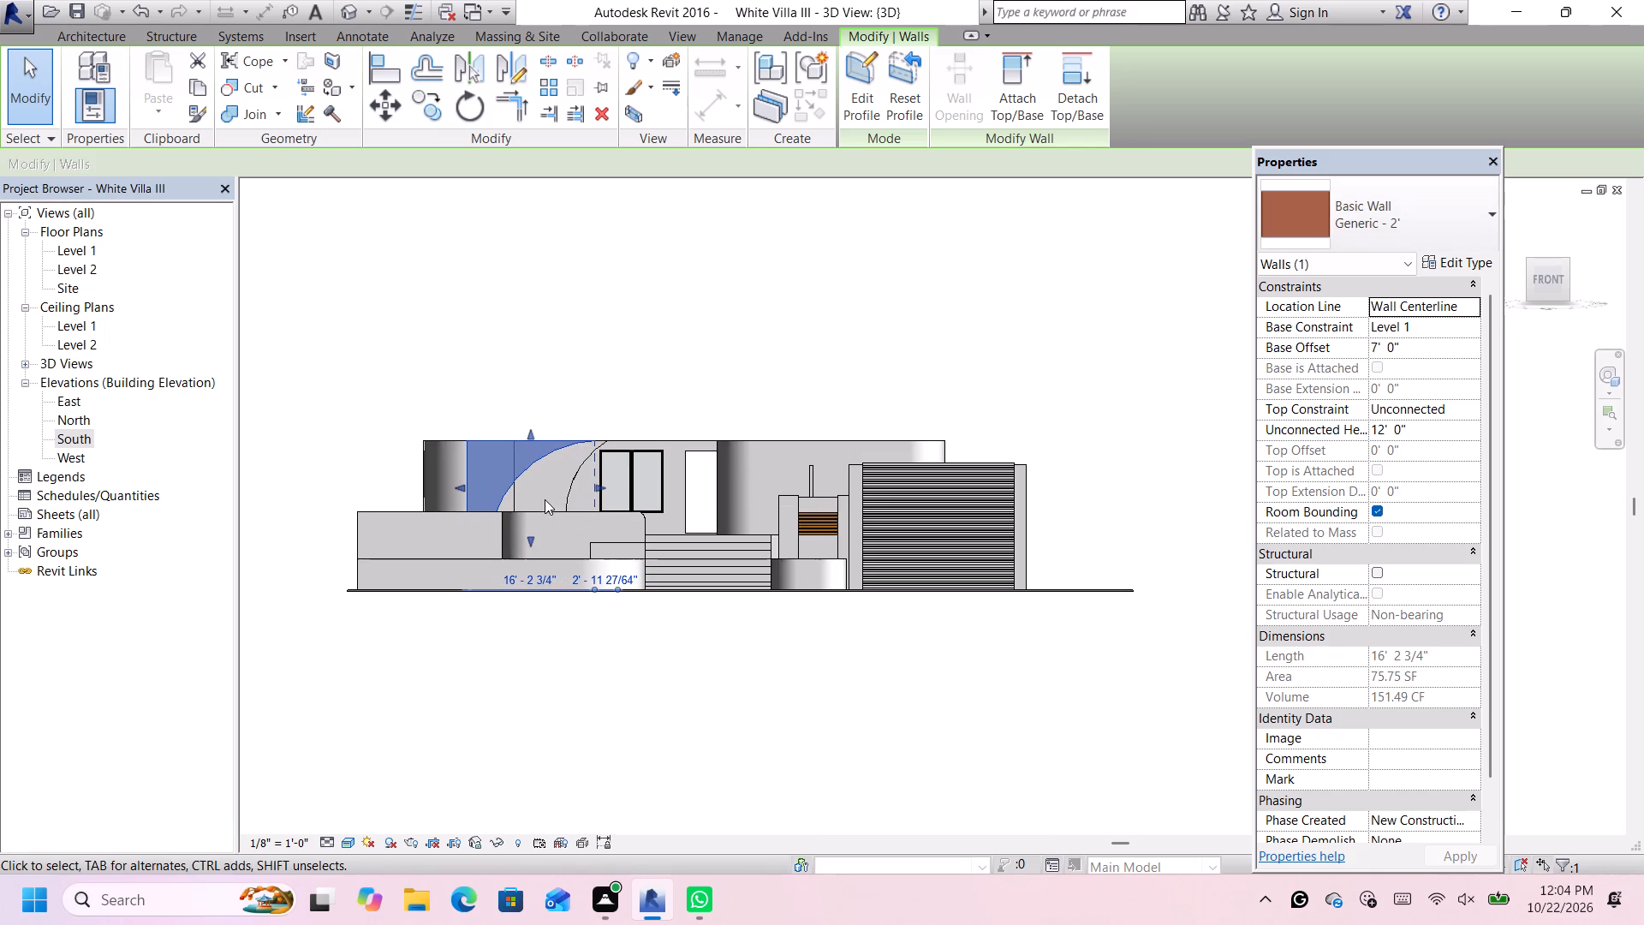
left_click_drag(597, 482, 603, 479)
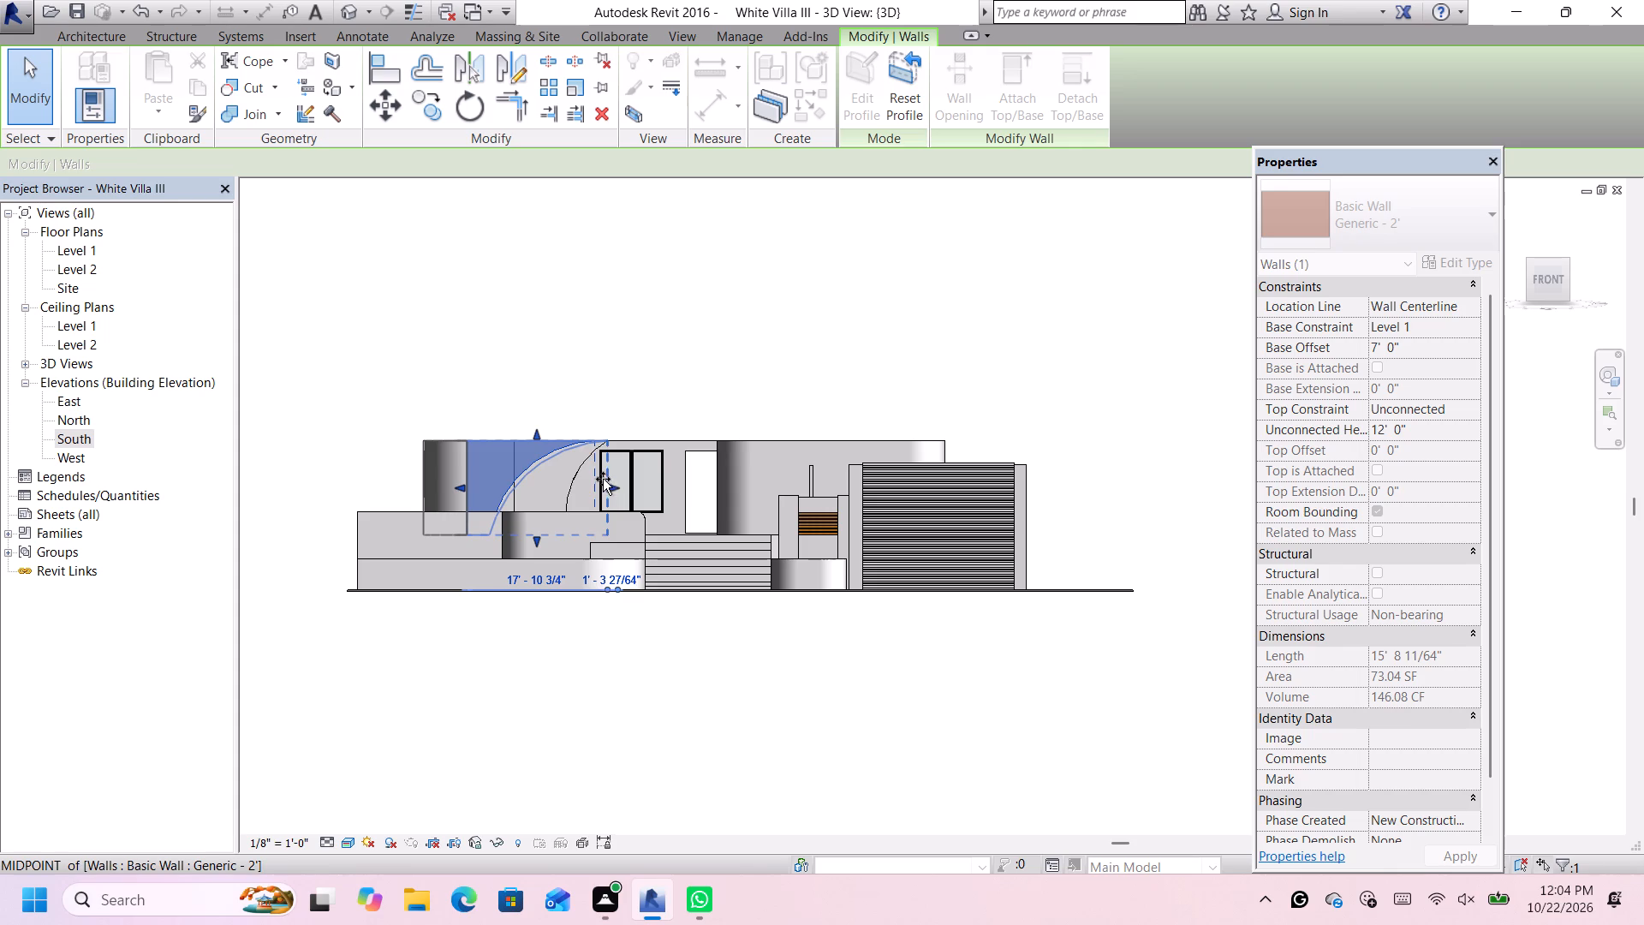
left_click_drag(603, 479, 593, 474)
scroll(630, 392, "down", 3)
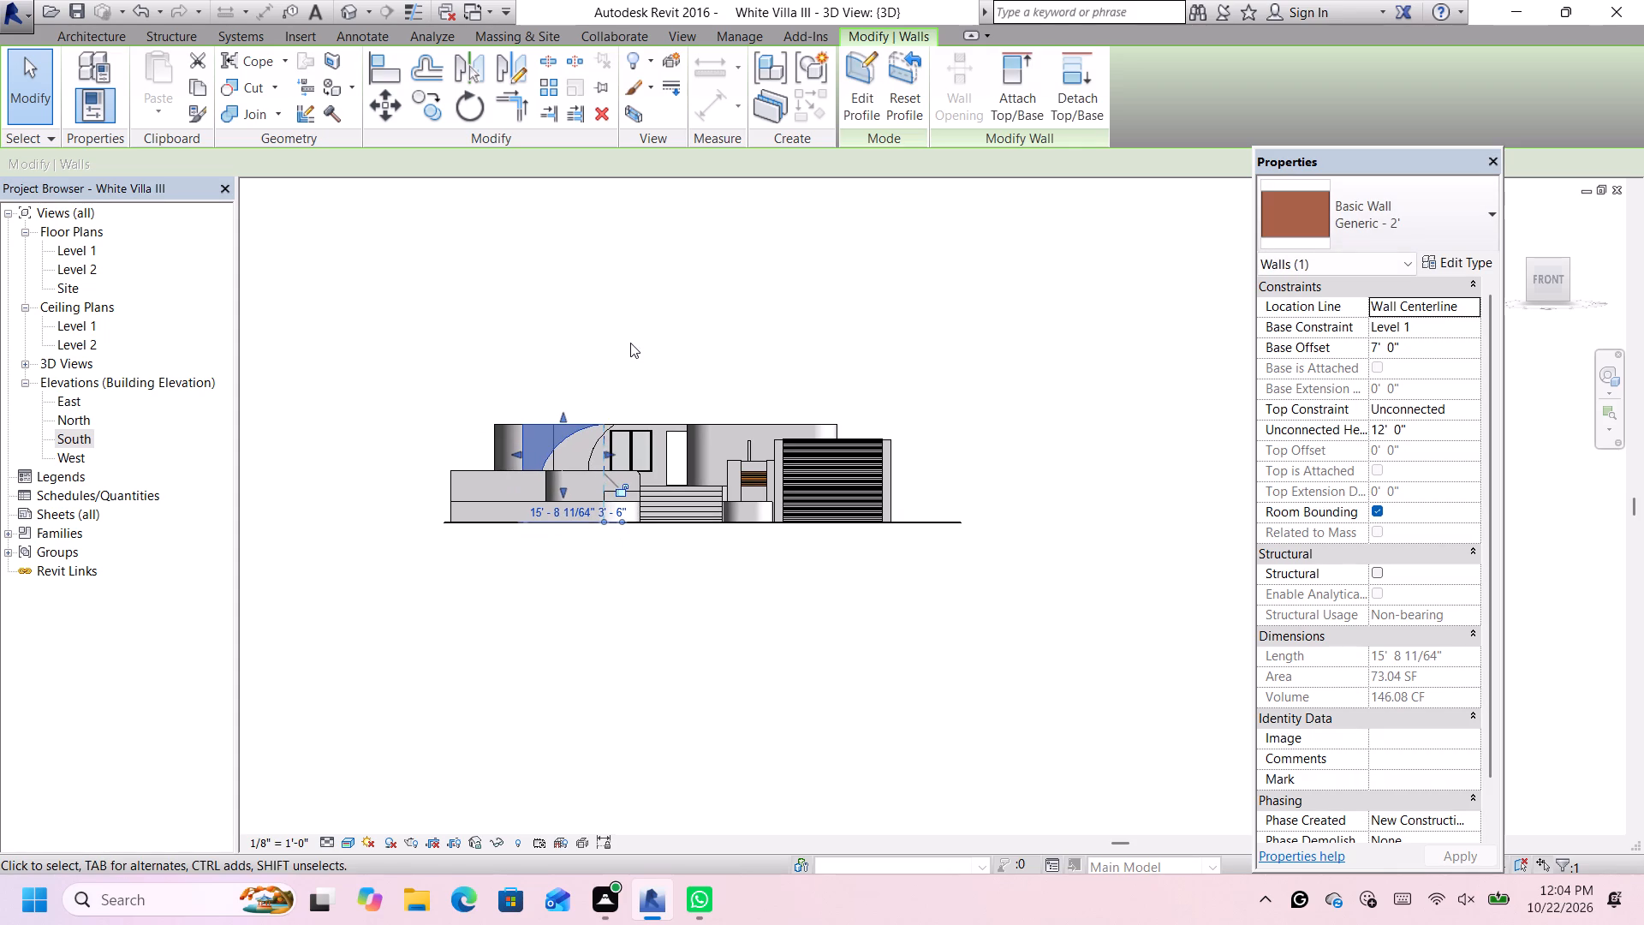
left_click(637, 367)
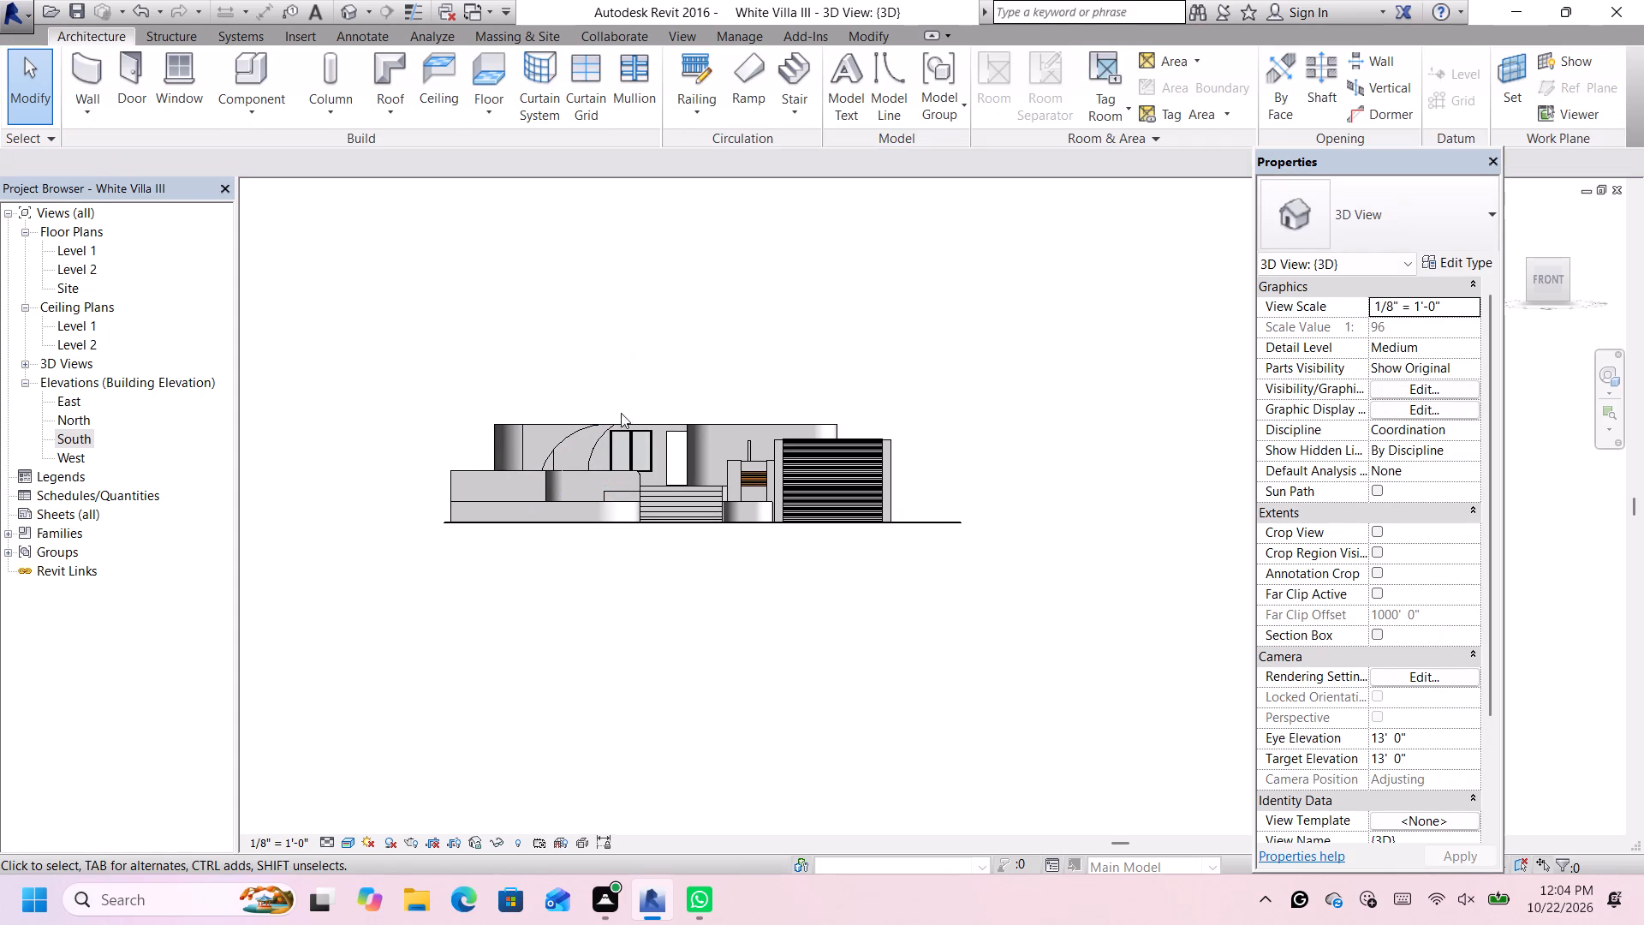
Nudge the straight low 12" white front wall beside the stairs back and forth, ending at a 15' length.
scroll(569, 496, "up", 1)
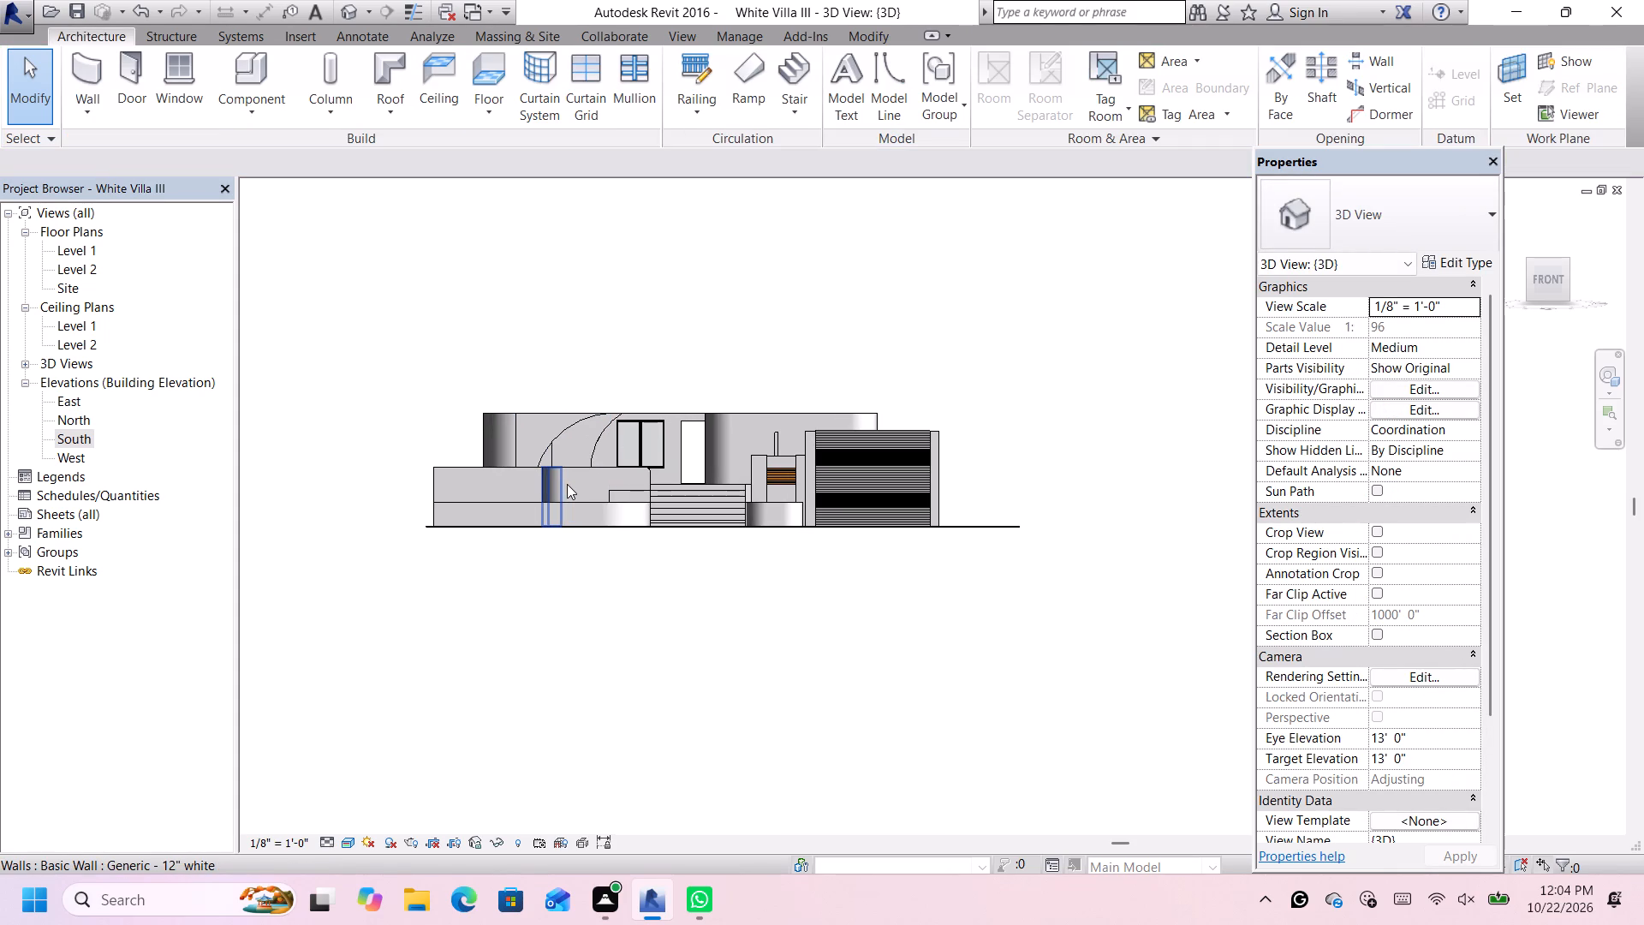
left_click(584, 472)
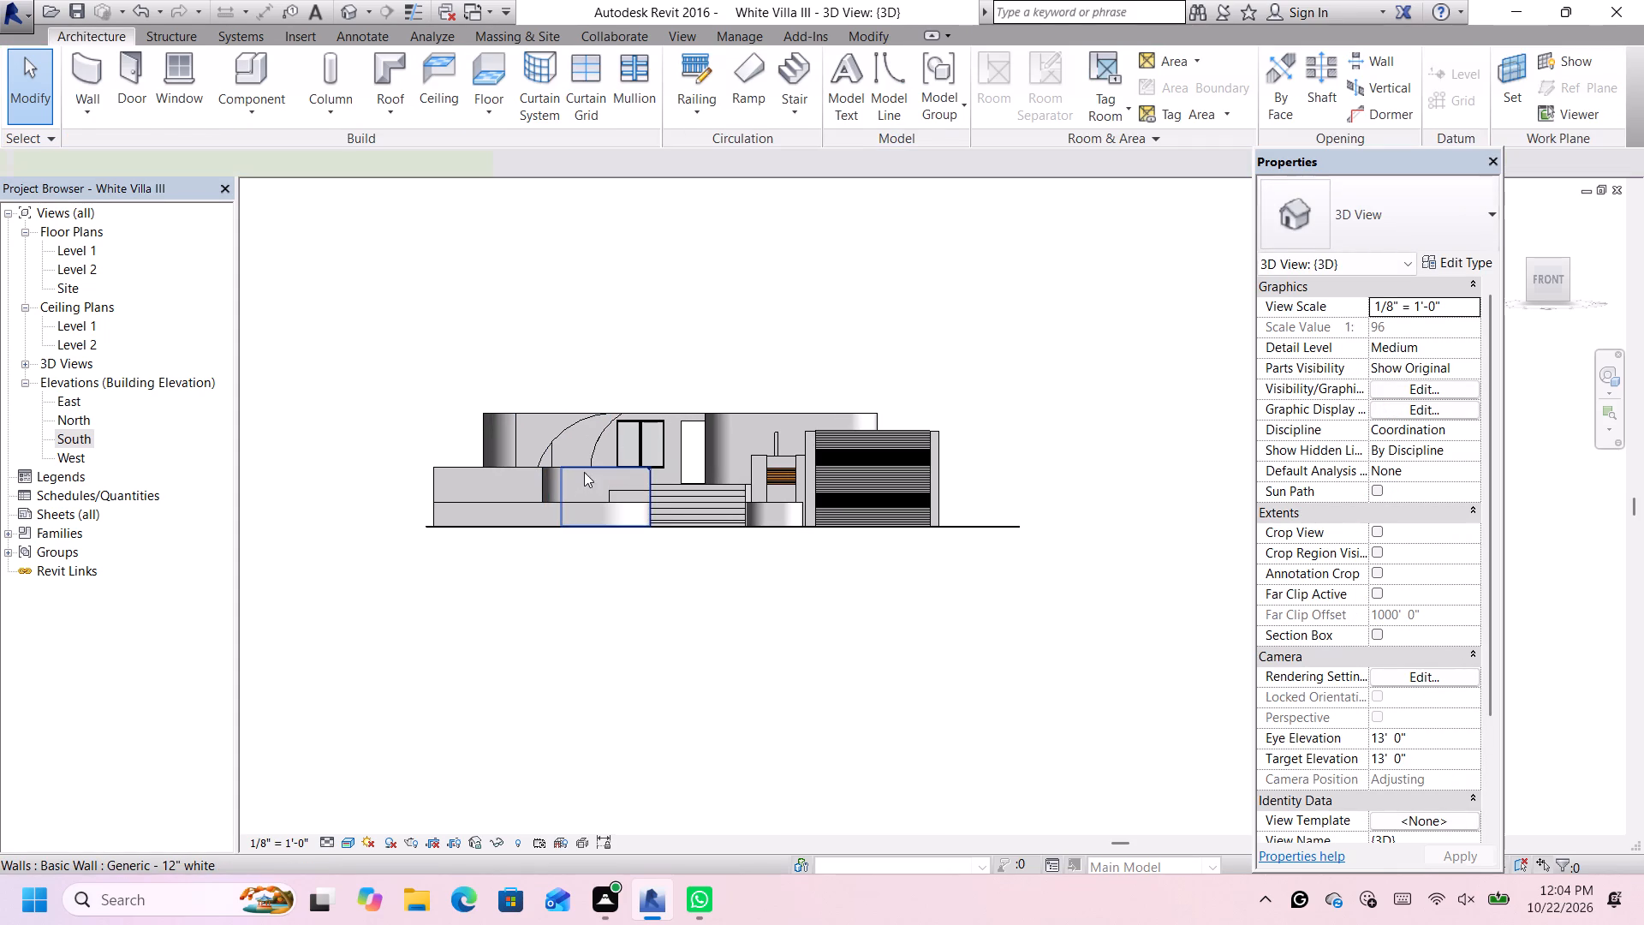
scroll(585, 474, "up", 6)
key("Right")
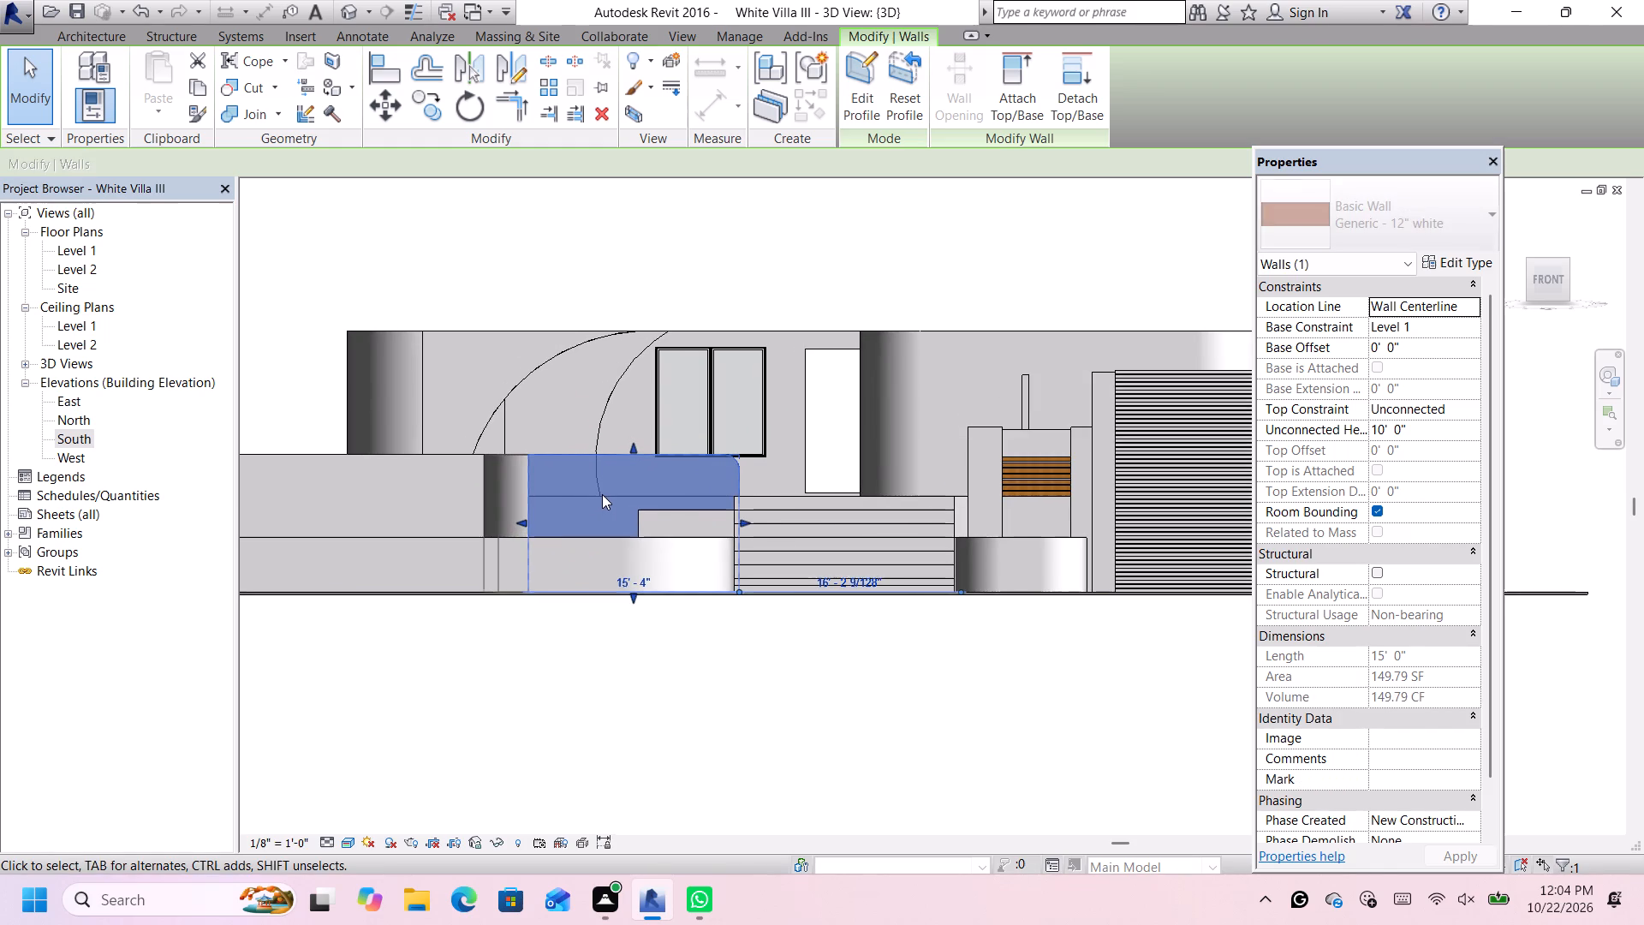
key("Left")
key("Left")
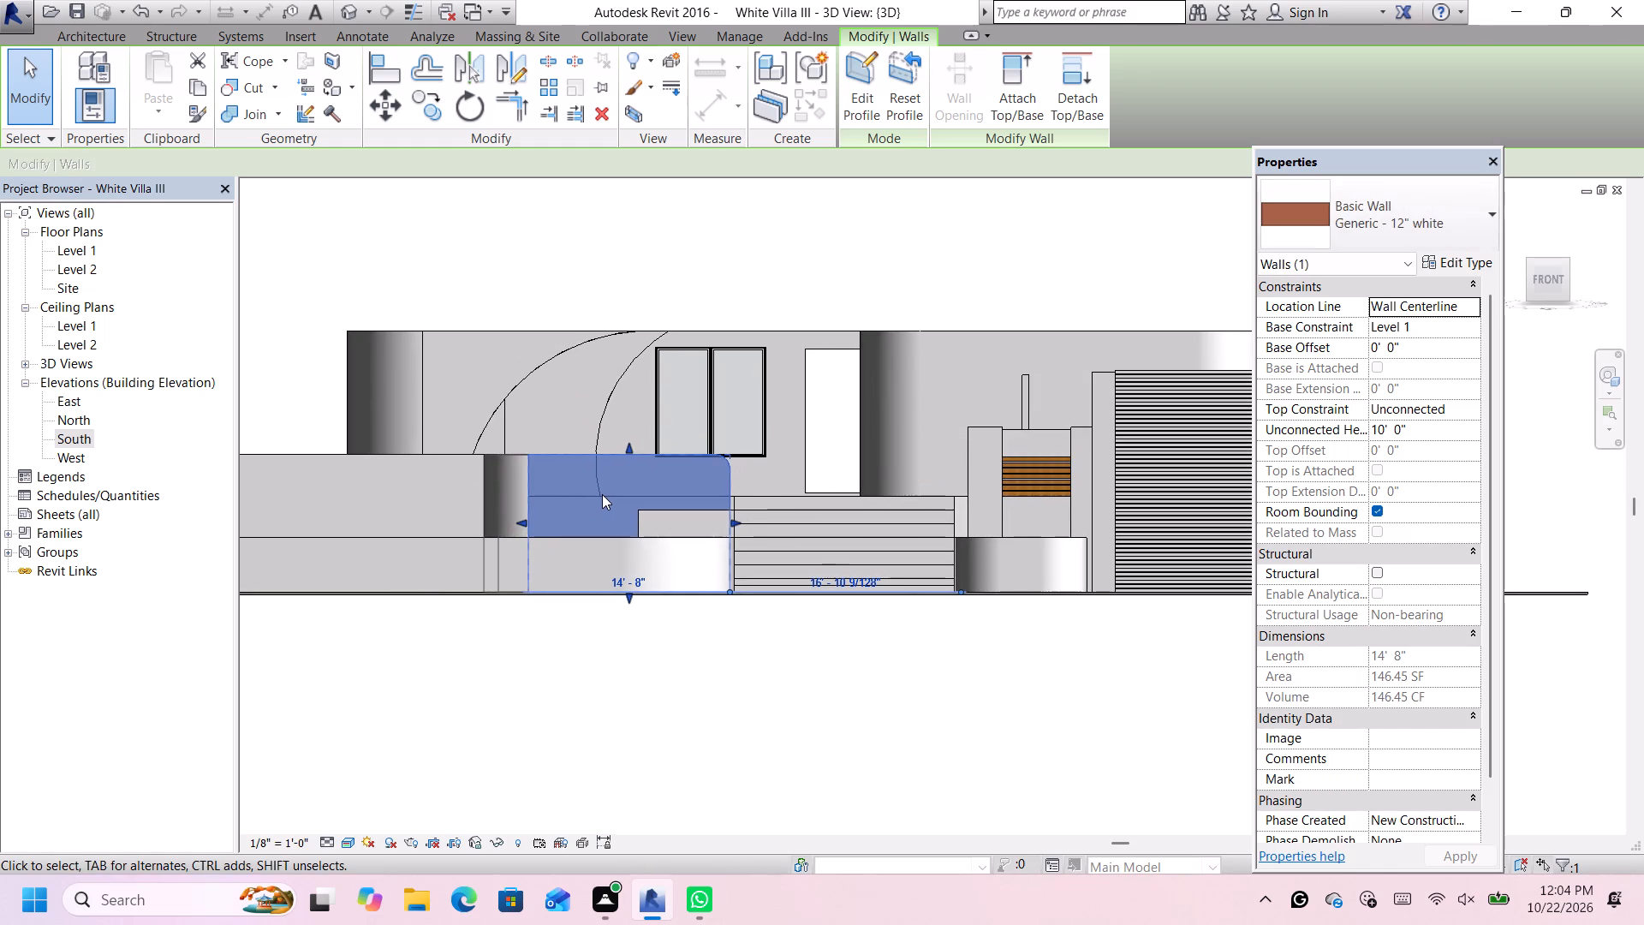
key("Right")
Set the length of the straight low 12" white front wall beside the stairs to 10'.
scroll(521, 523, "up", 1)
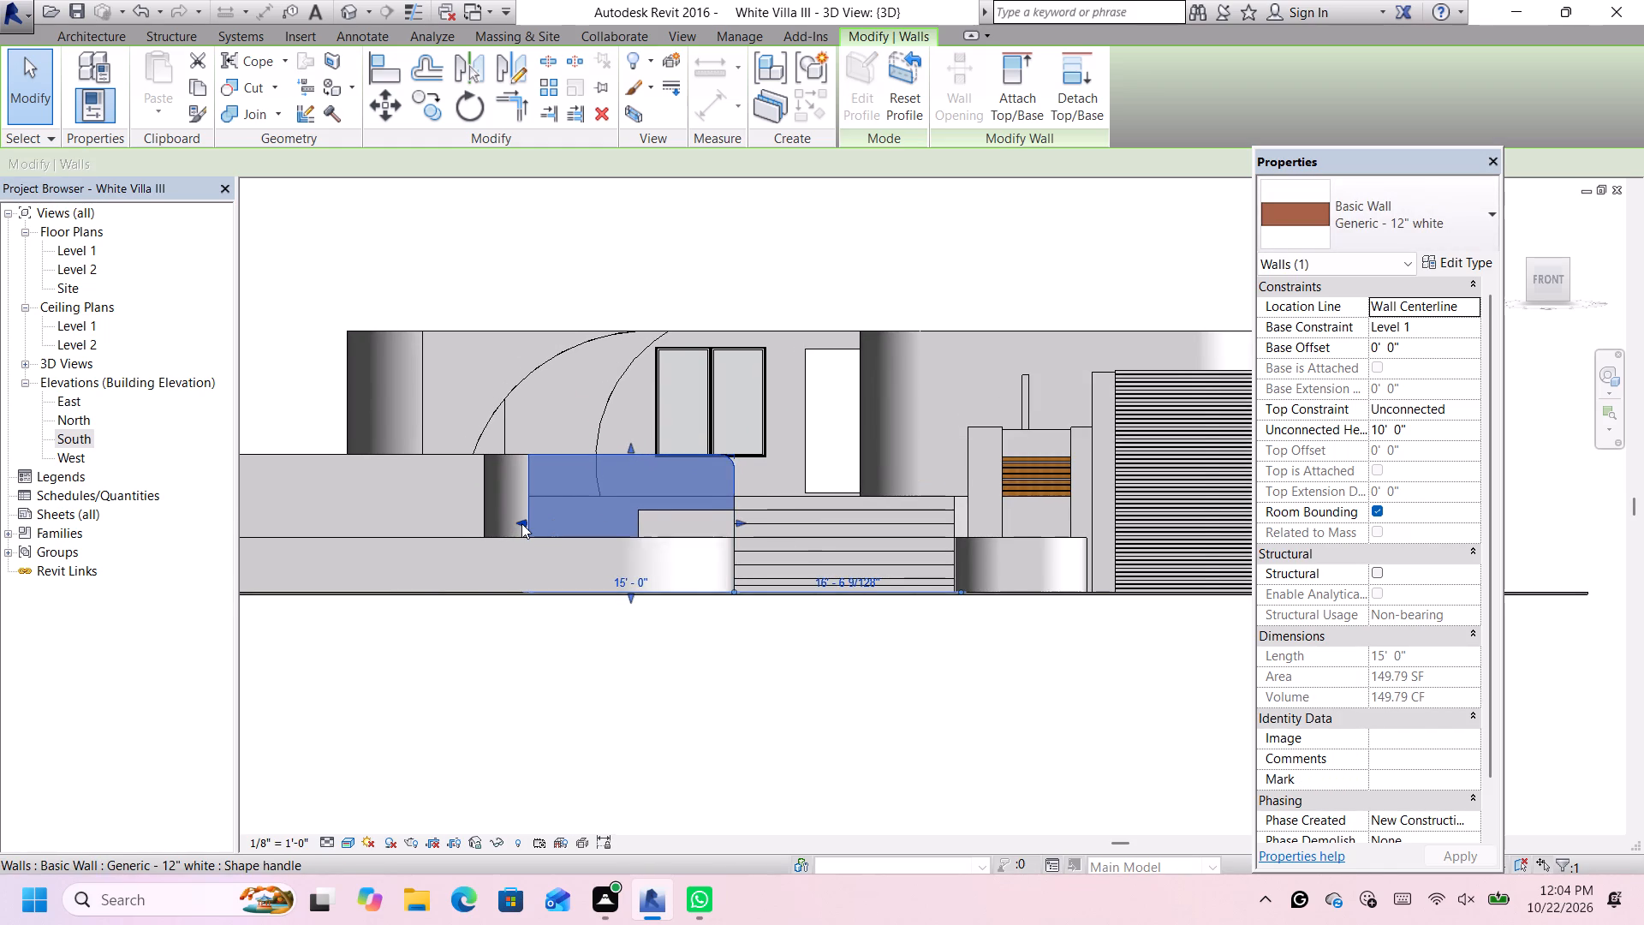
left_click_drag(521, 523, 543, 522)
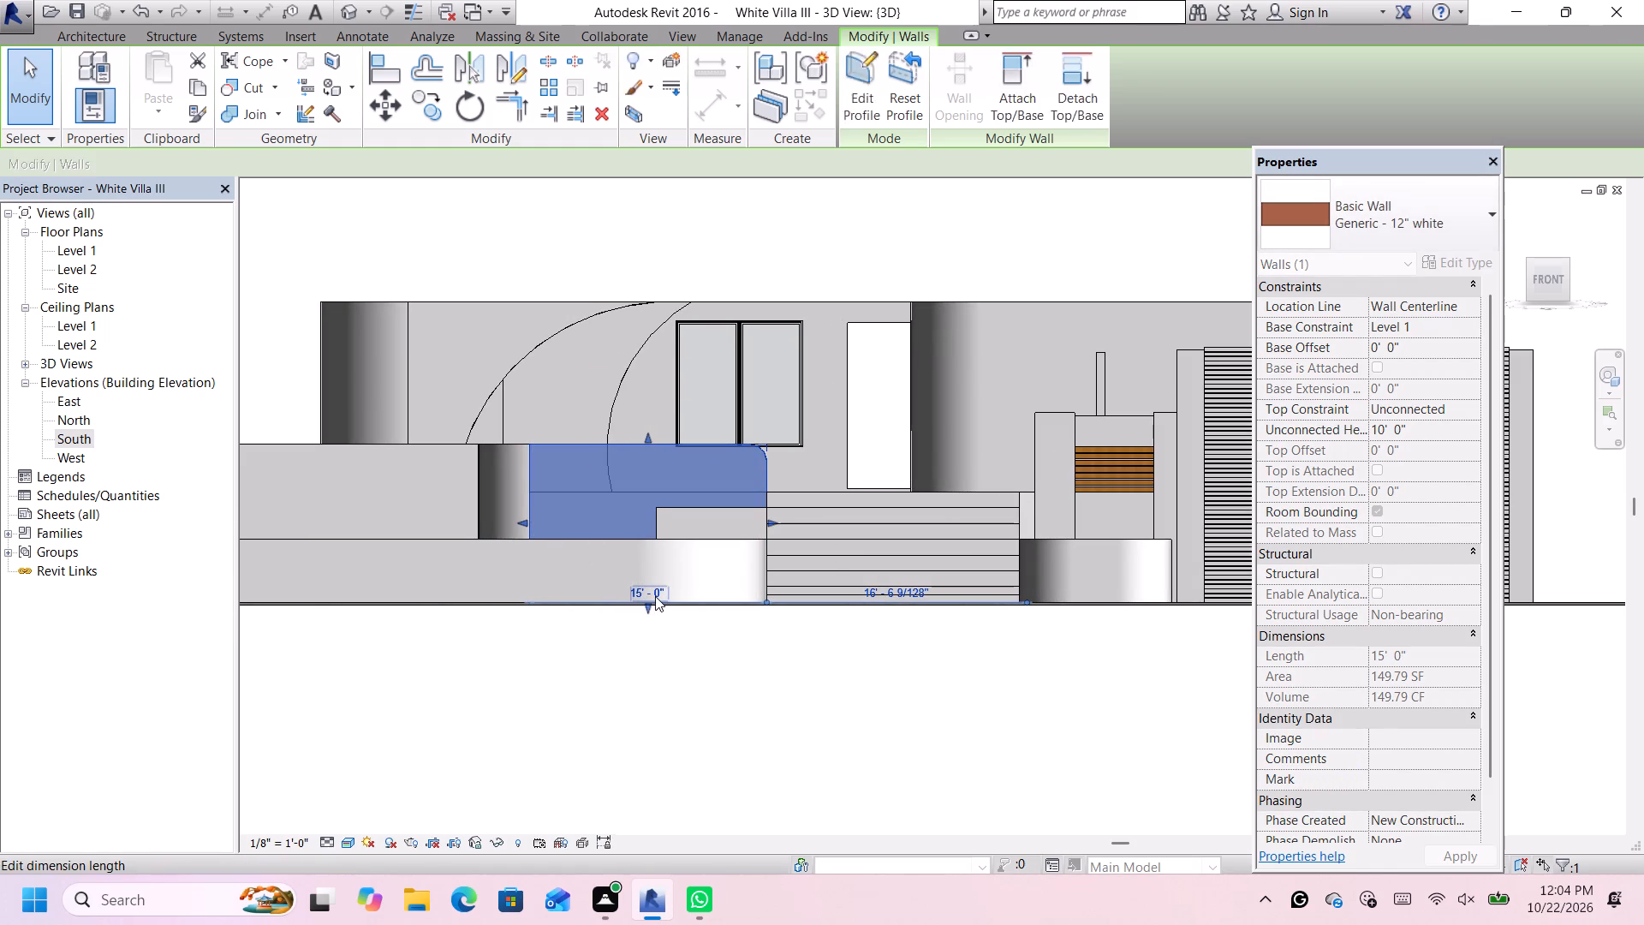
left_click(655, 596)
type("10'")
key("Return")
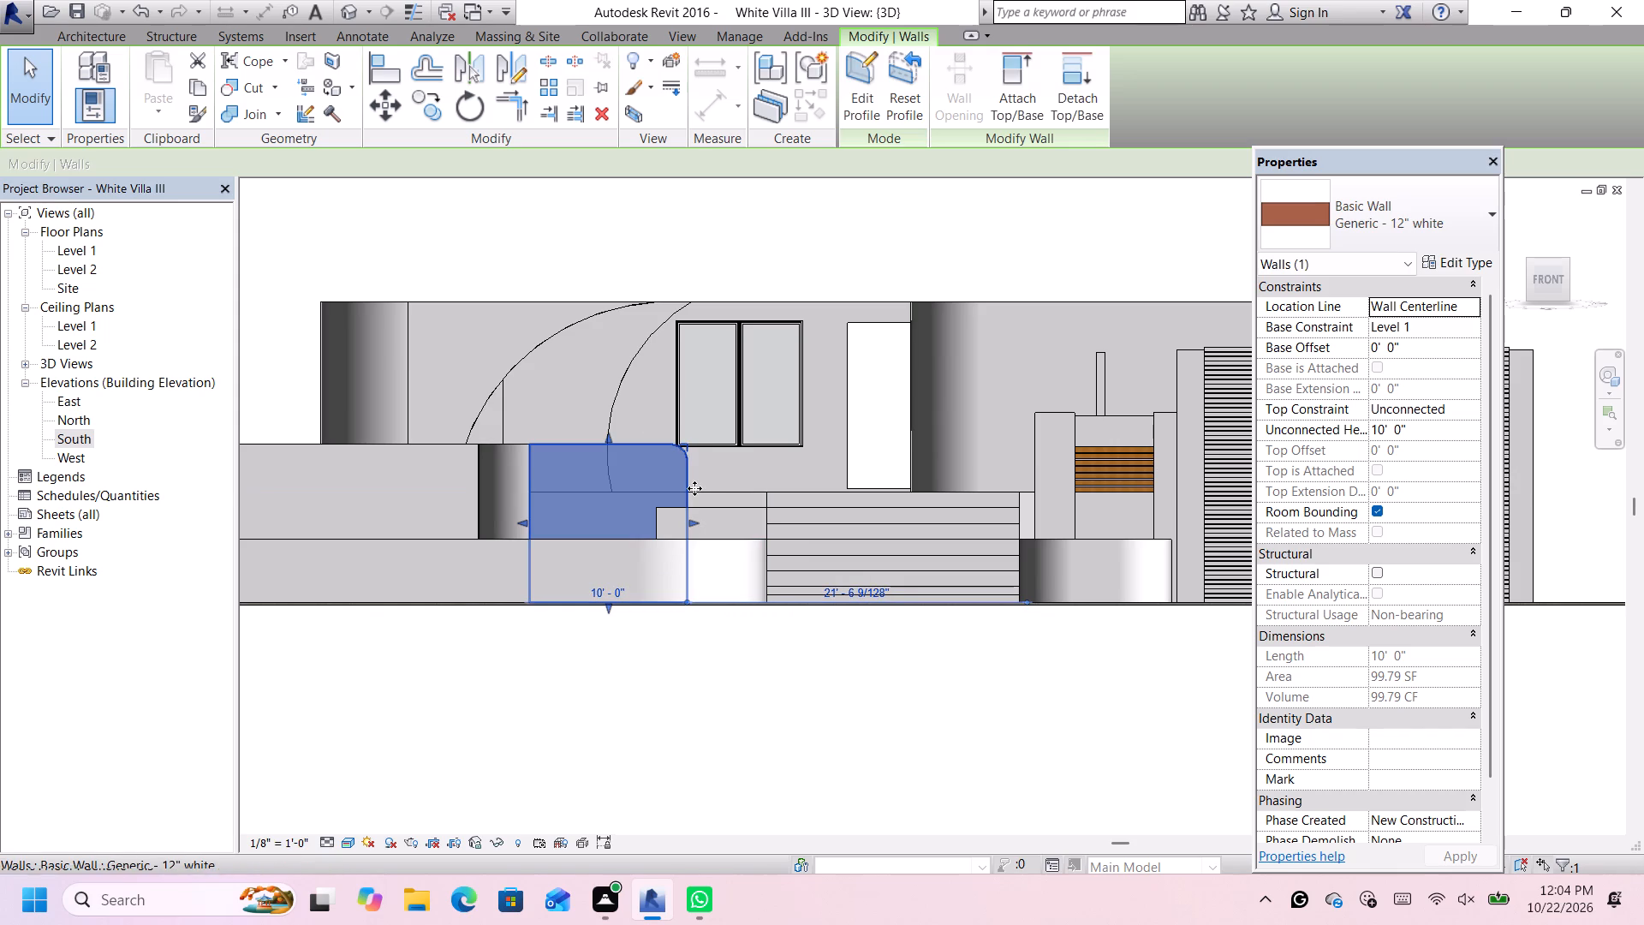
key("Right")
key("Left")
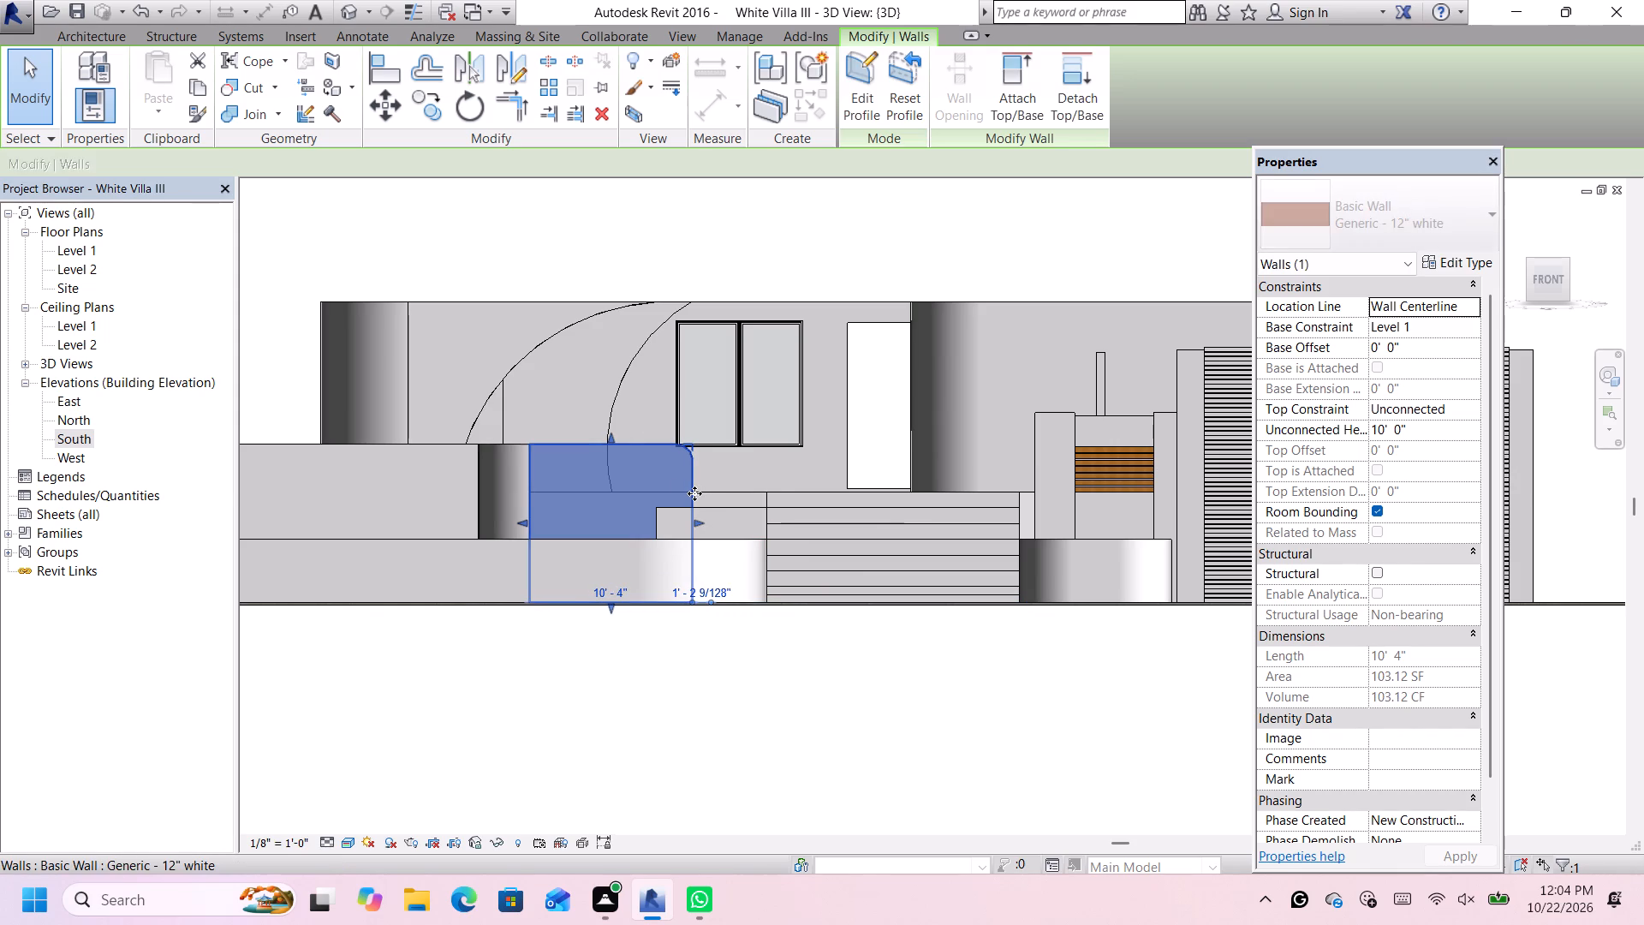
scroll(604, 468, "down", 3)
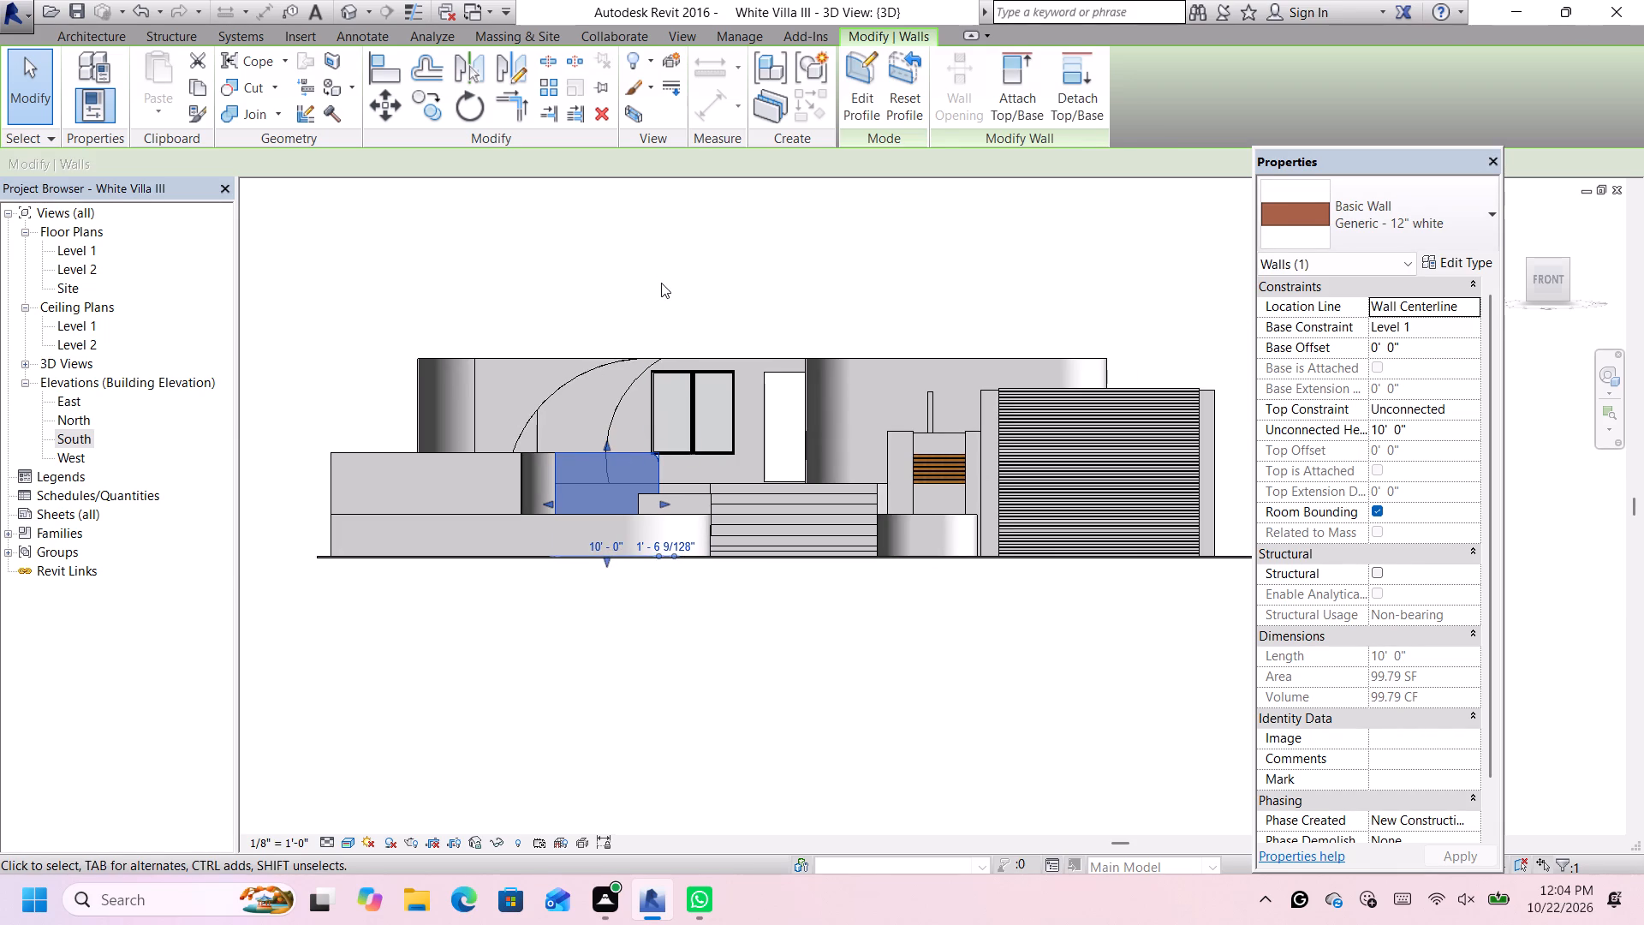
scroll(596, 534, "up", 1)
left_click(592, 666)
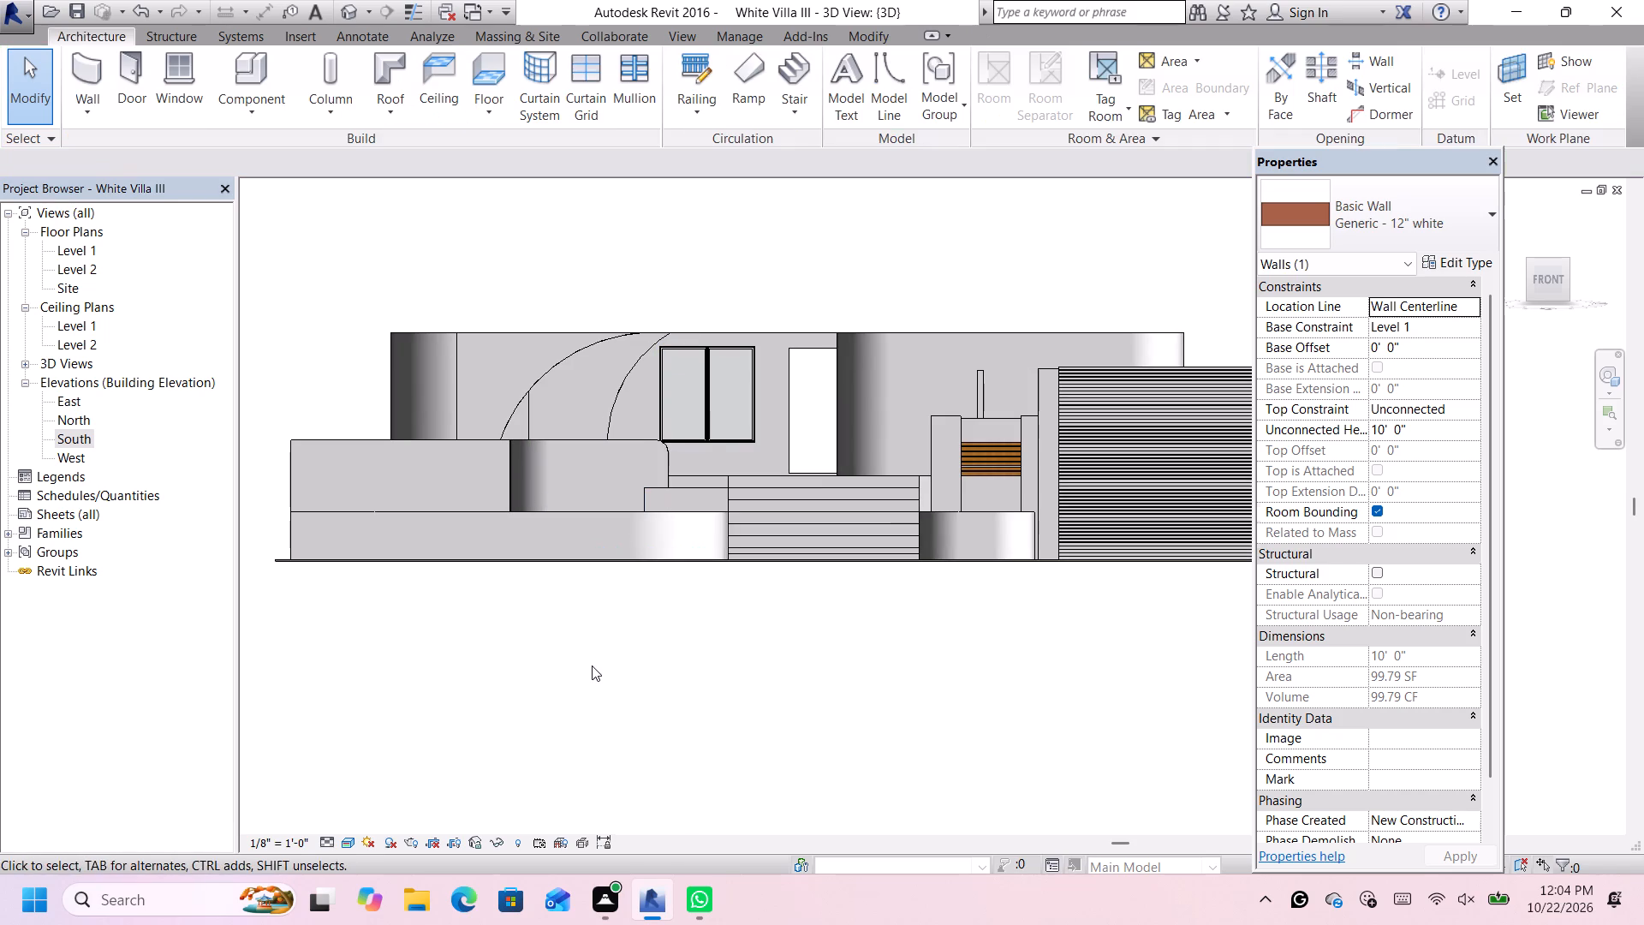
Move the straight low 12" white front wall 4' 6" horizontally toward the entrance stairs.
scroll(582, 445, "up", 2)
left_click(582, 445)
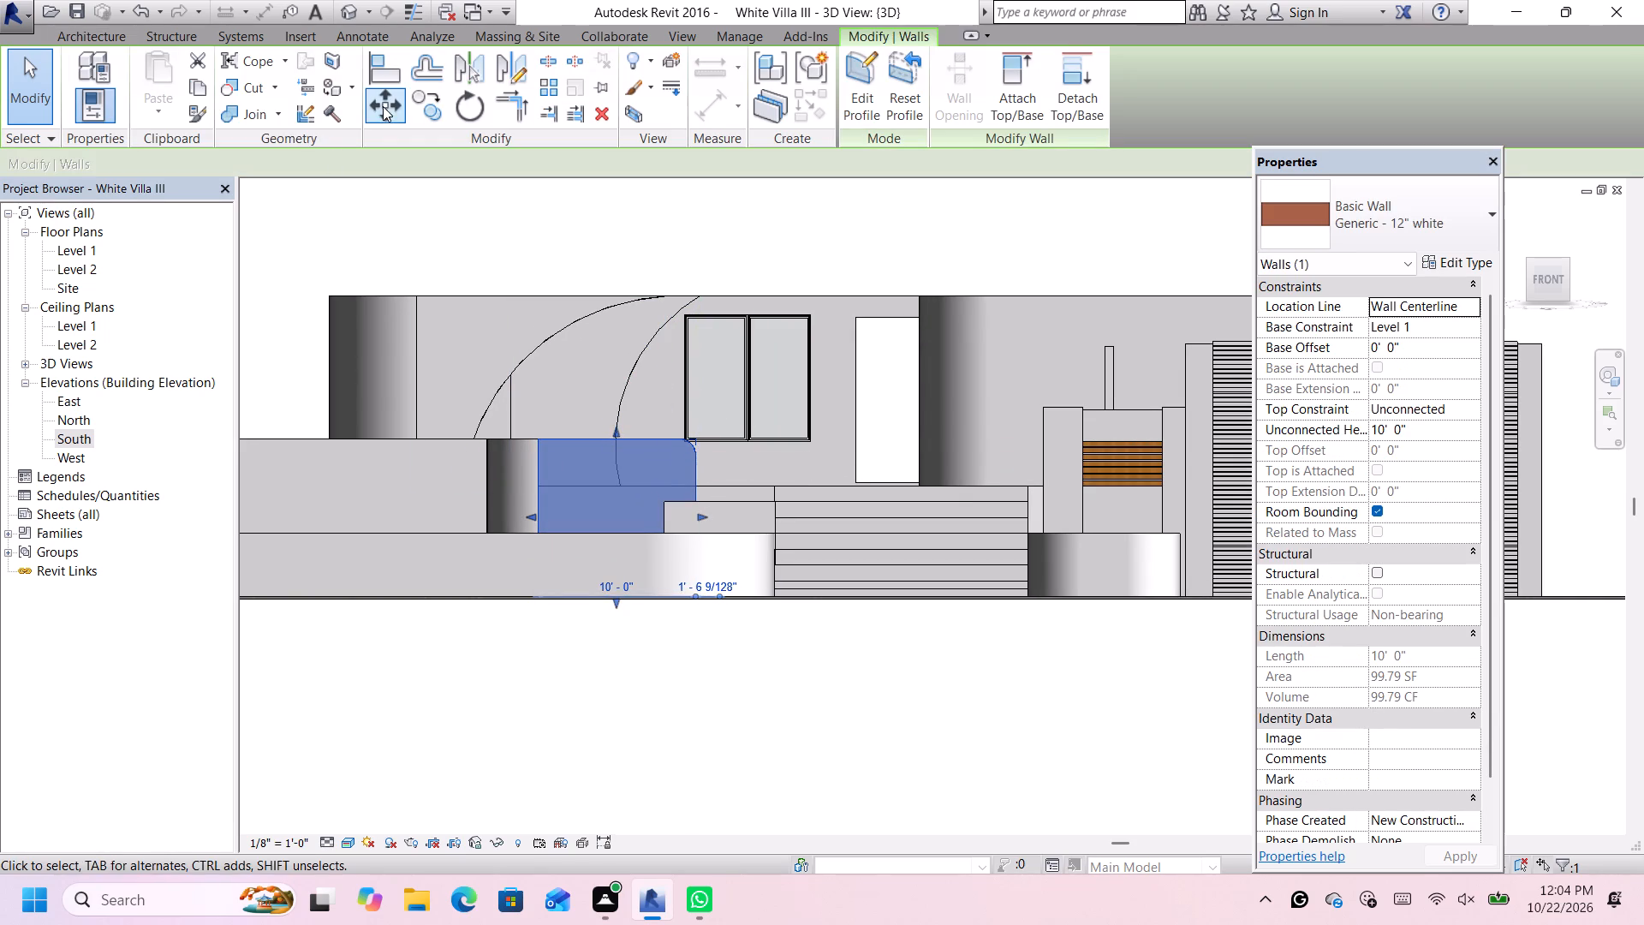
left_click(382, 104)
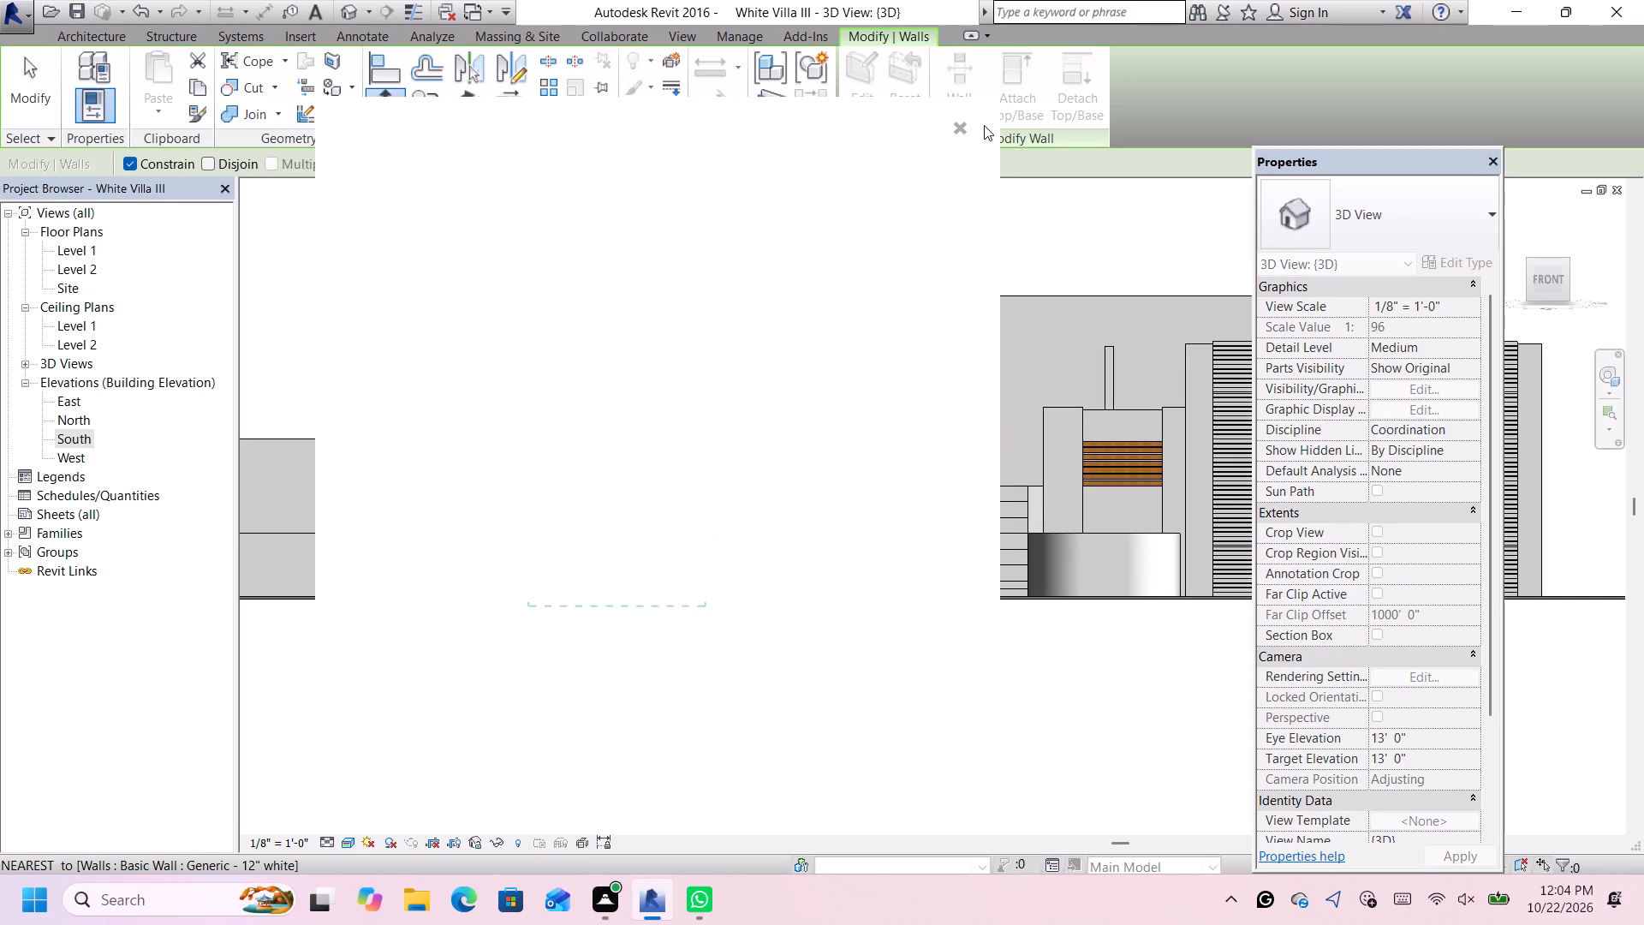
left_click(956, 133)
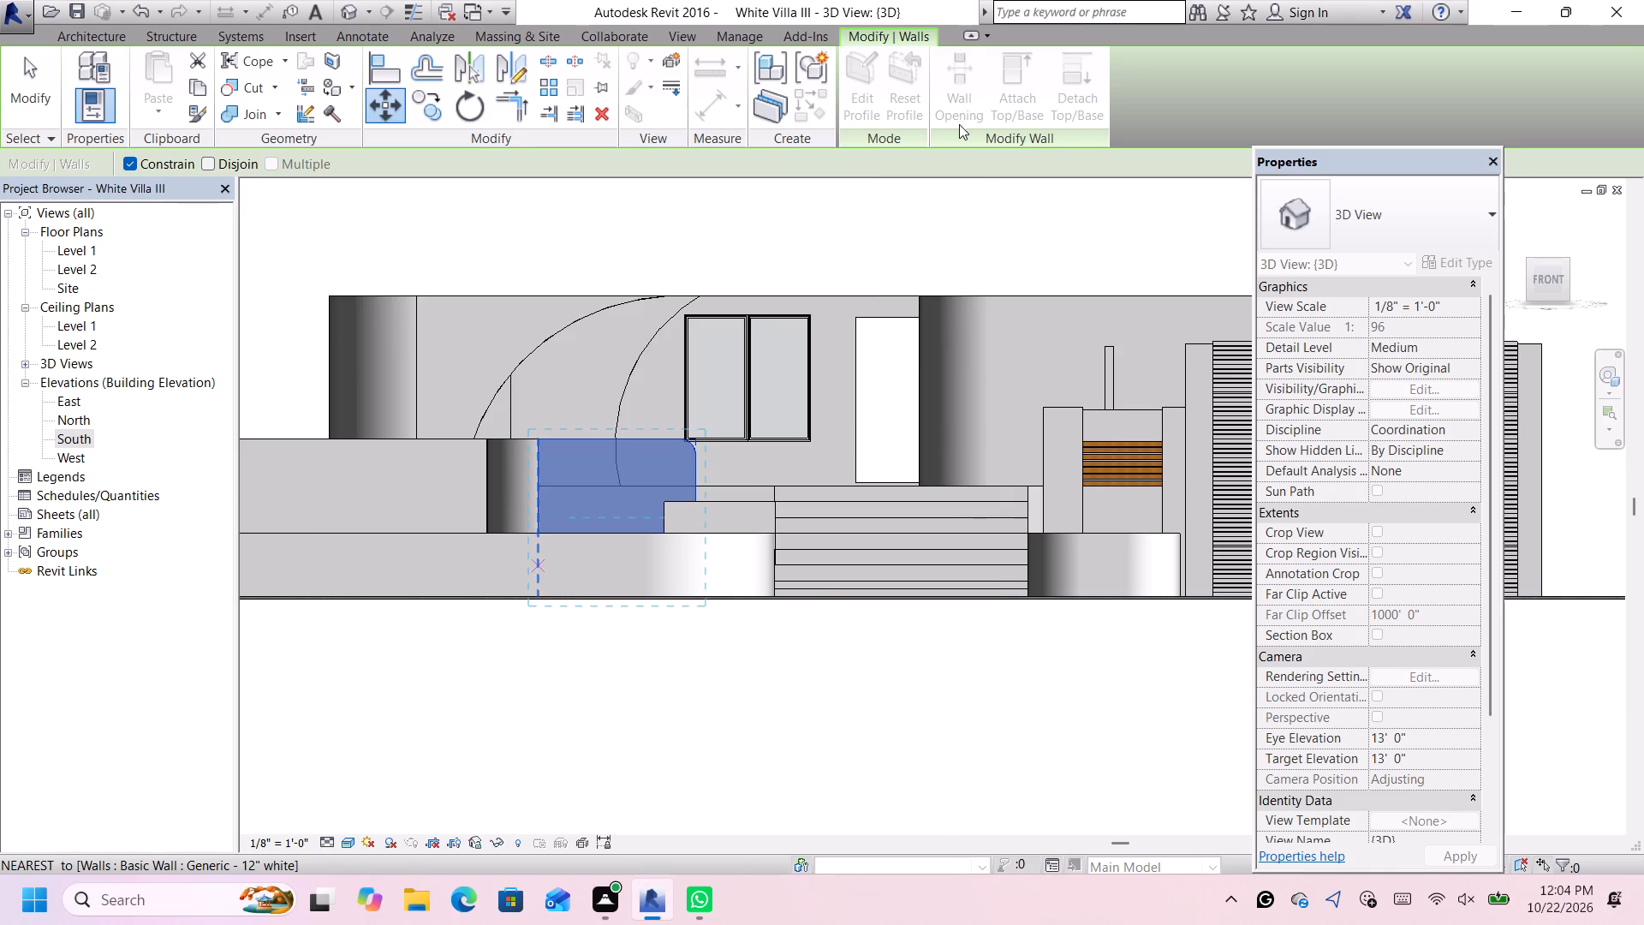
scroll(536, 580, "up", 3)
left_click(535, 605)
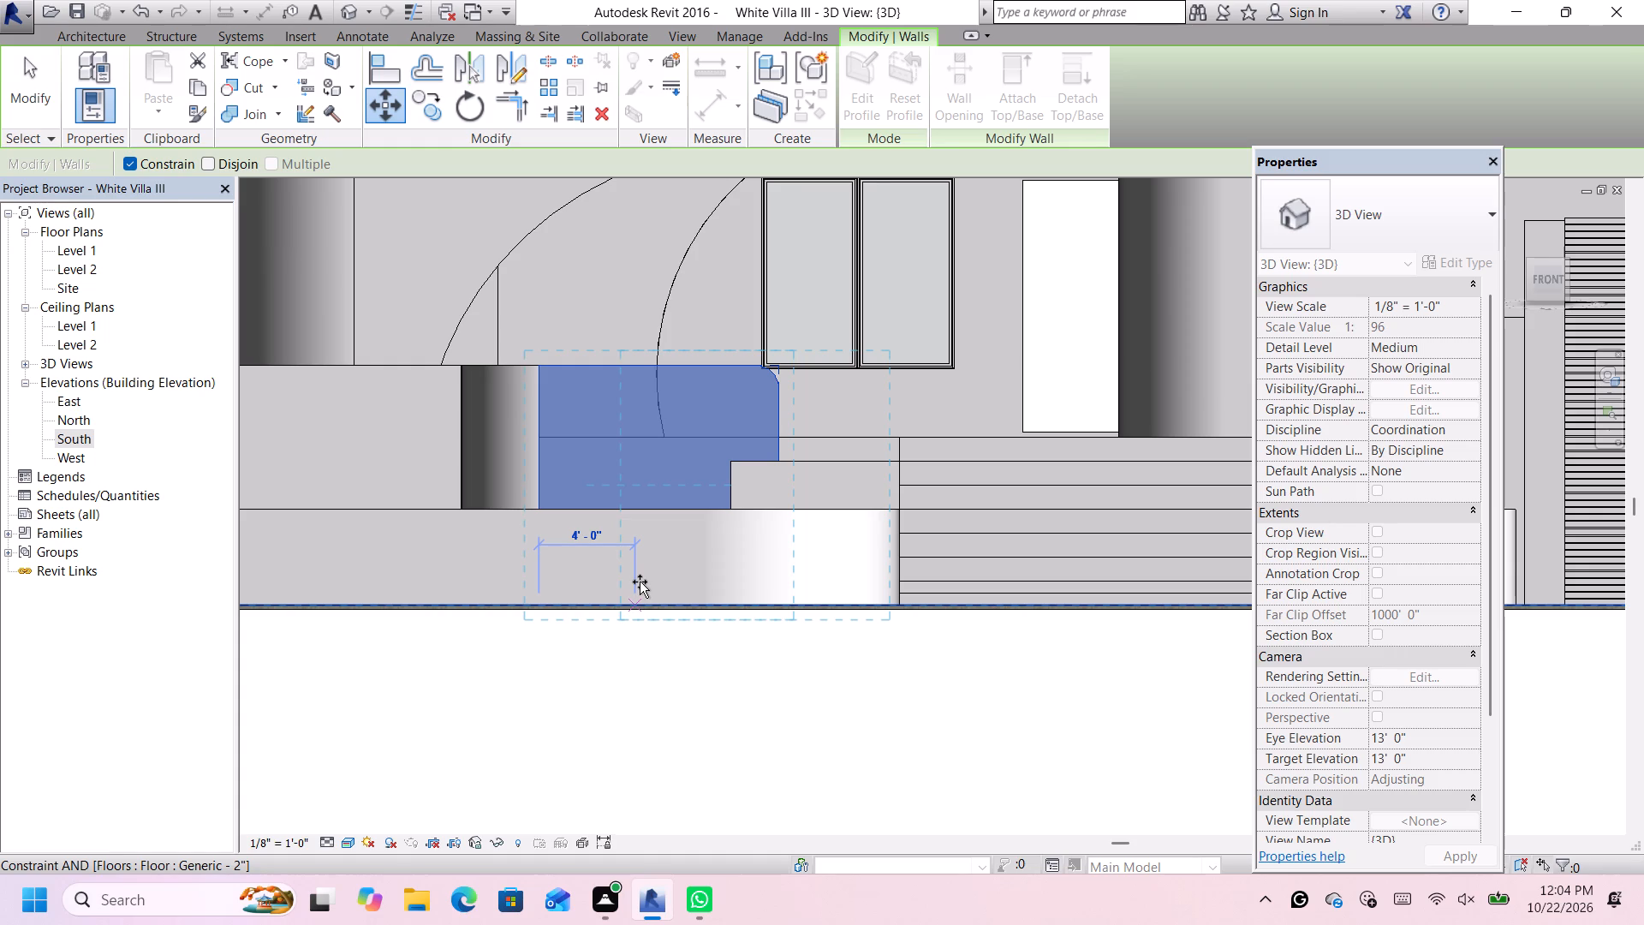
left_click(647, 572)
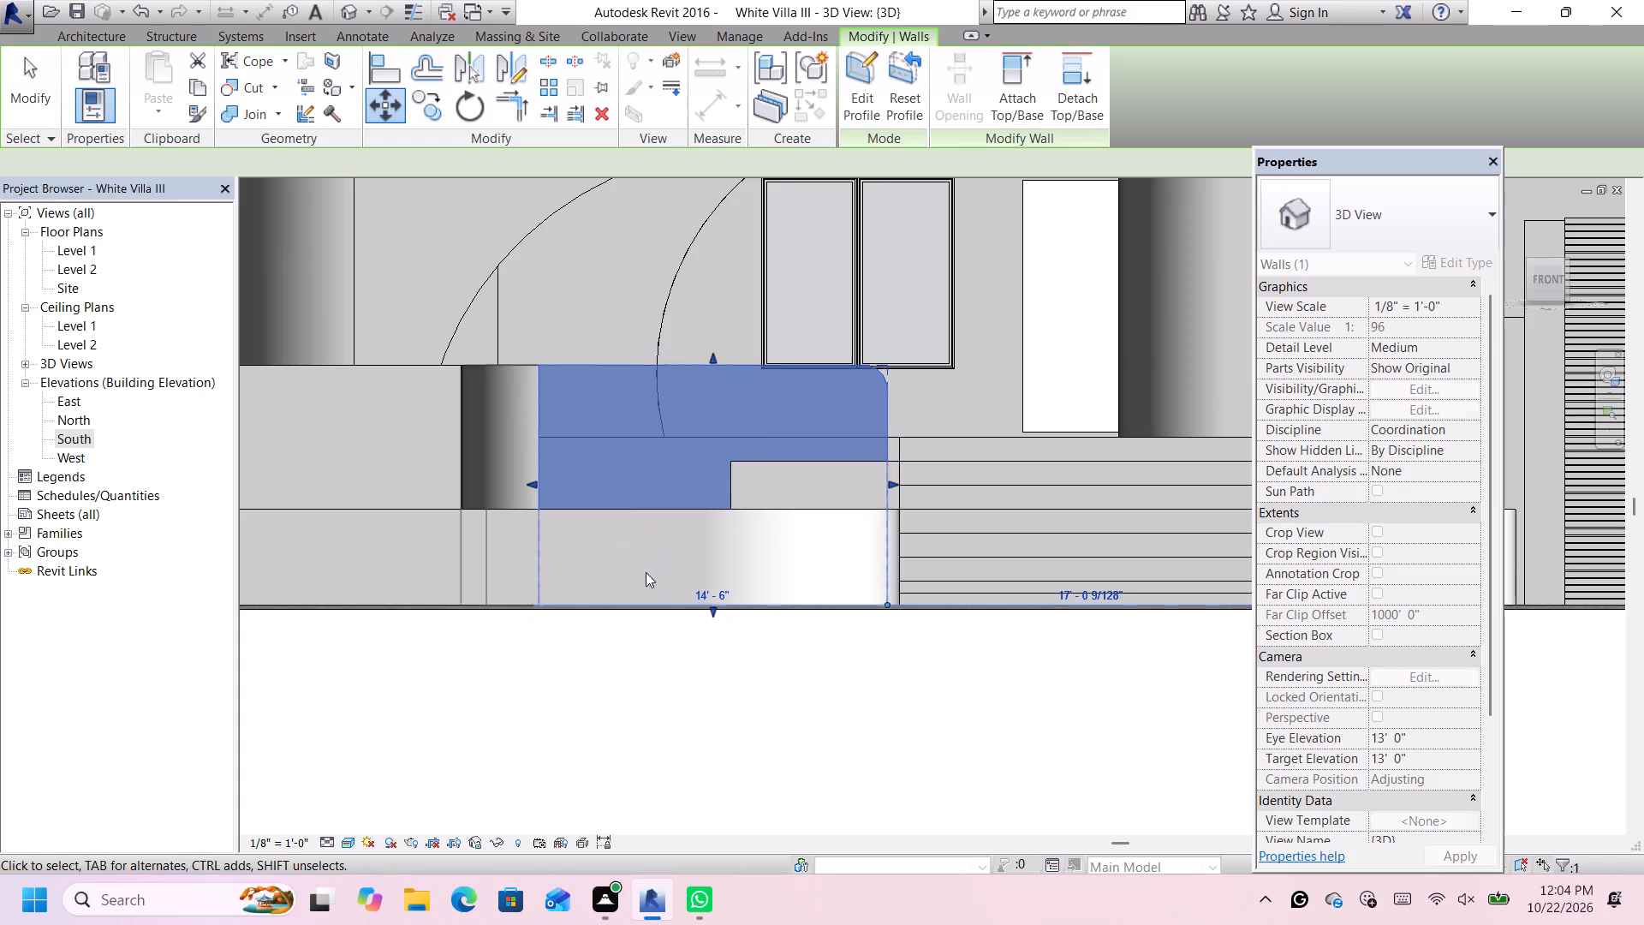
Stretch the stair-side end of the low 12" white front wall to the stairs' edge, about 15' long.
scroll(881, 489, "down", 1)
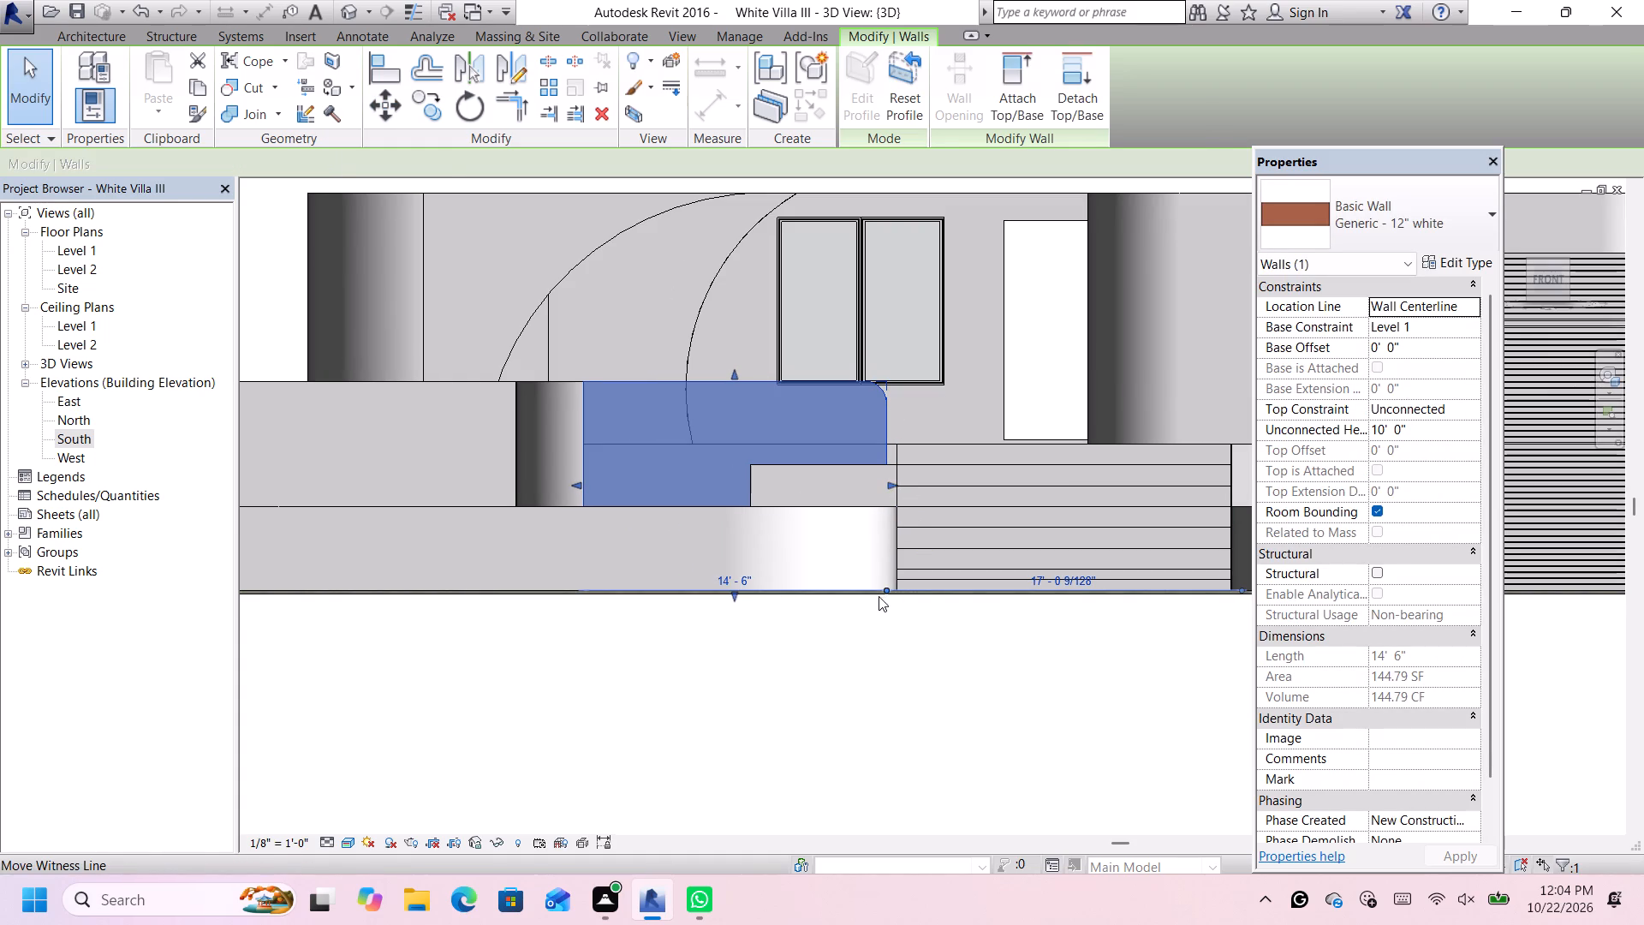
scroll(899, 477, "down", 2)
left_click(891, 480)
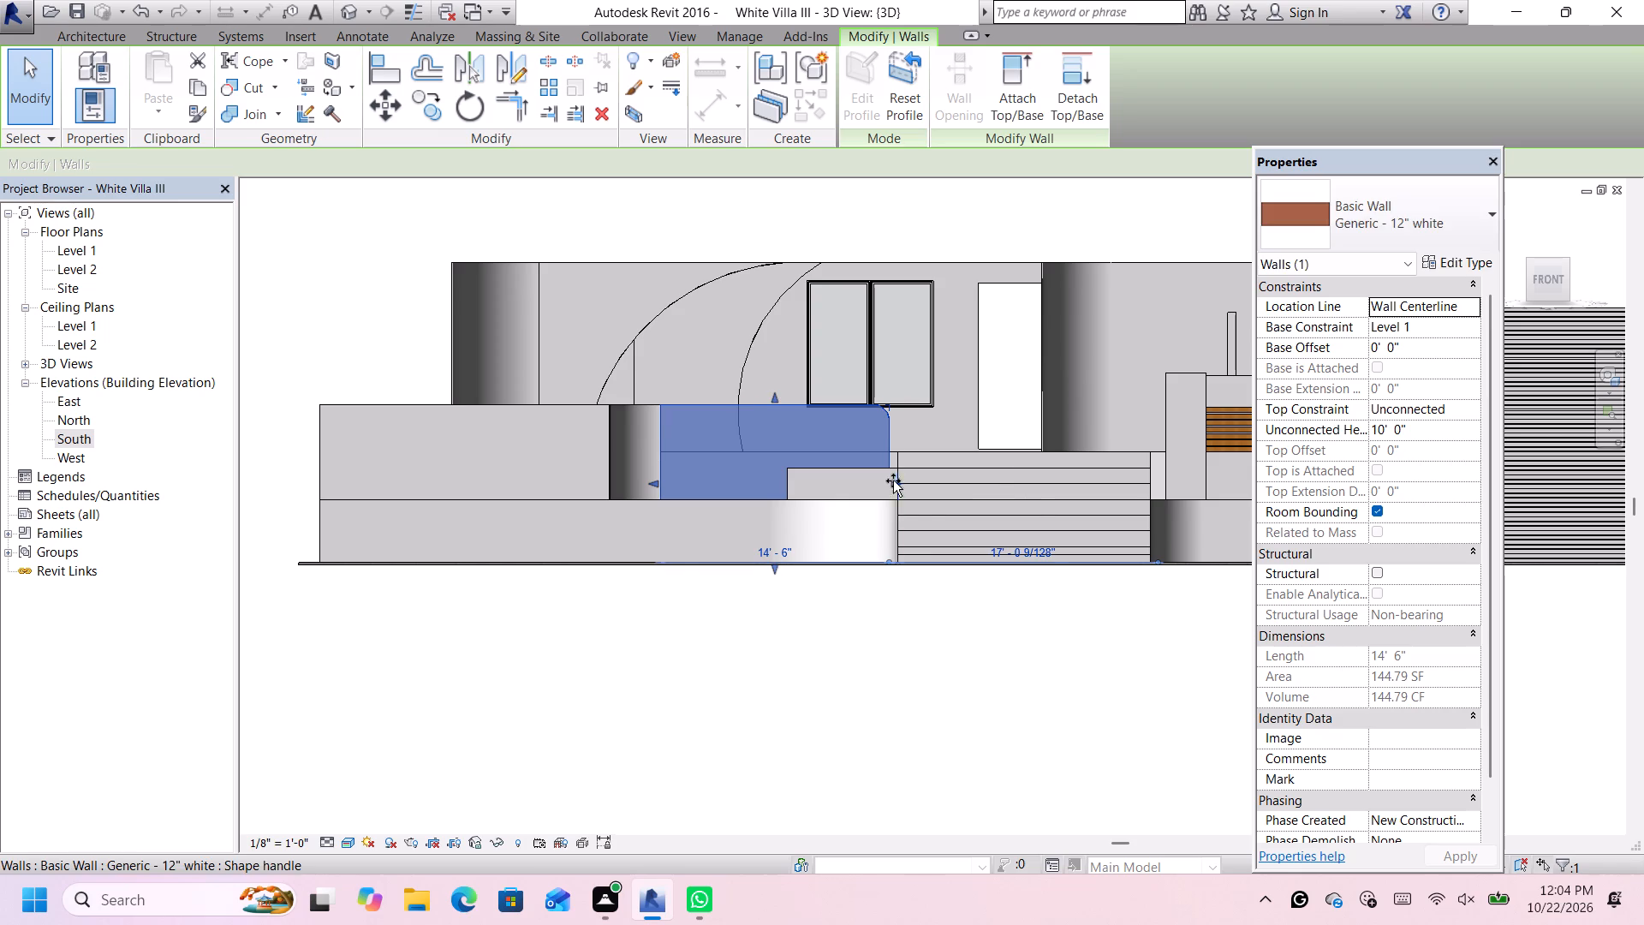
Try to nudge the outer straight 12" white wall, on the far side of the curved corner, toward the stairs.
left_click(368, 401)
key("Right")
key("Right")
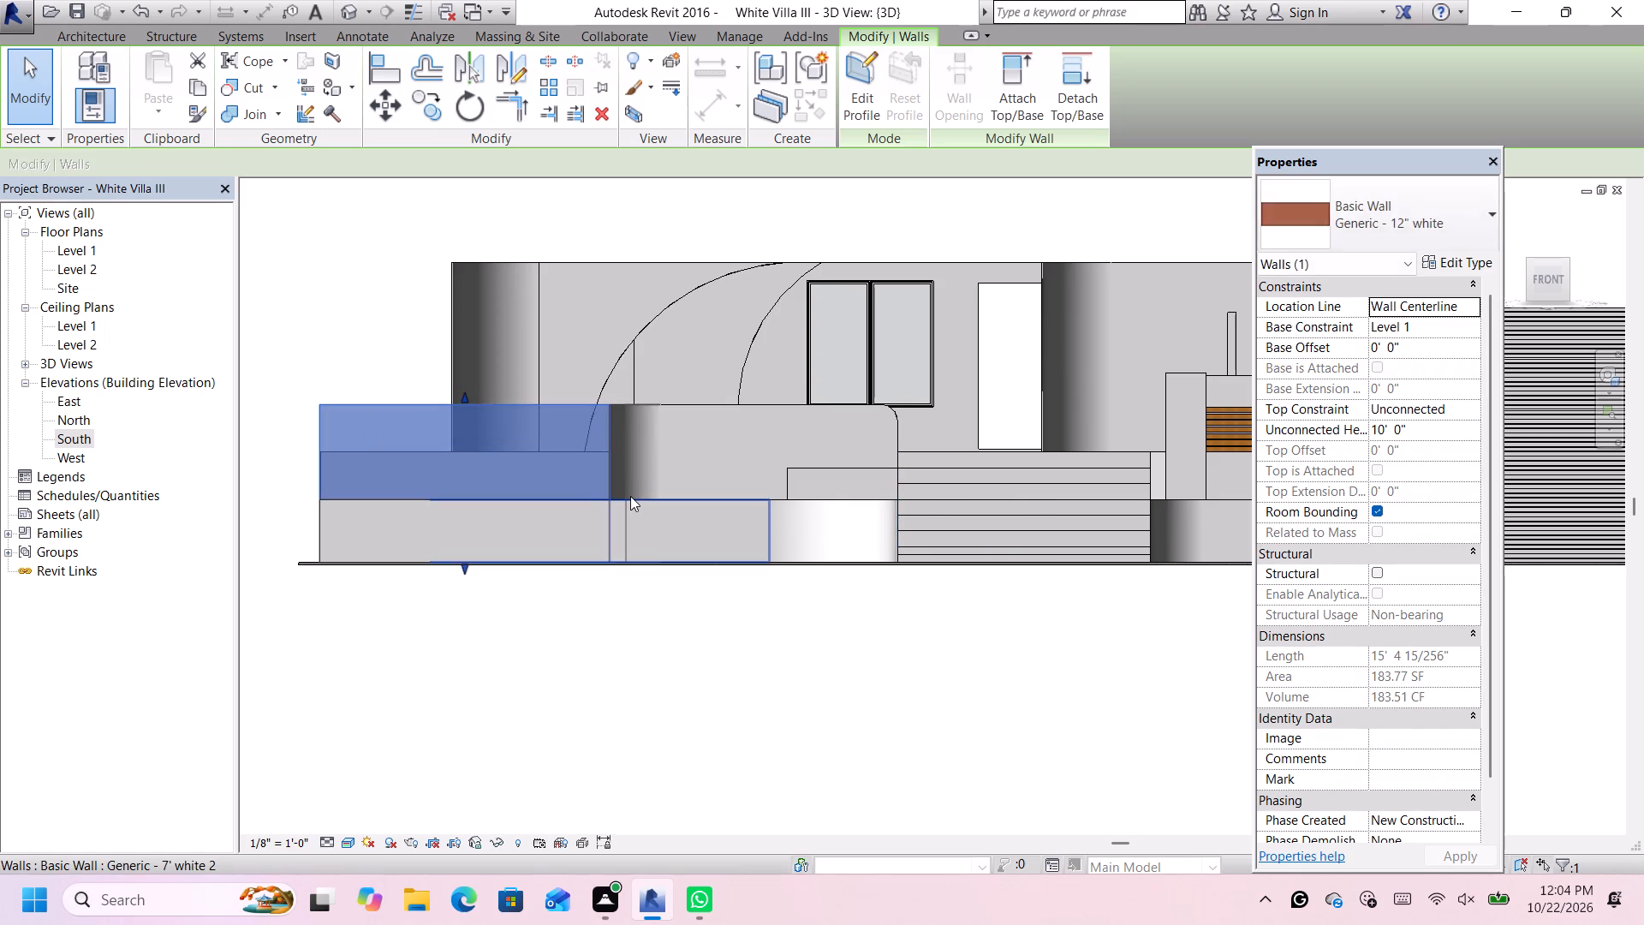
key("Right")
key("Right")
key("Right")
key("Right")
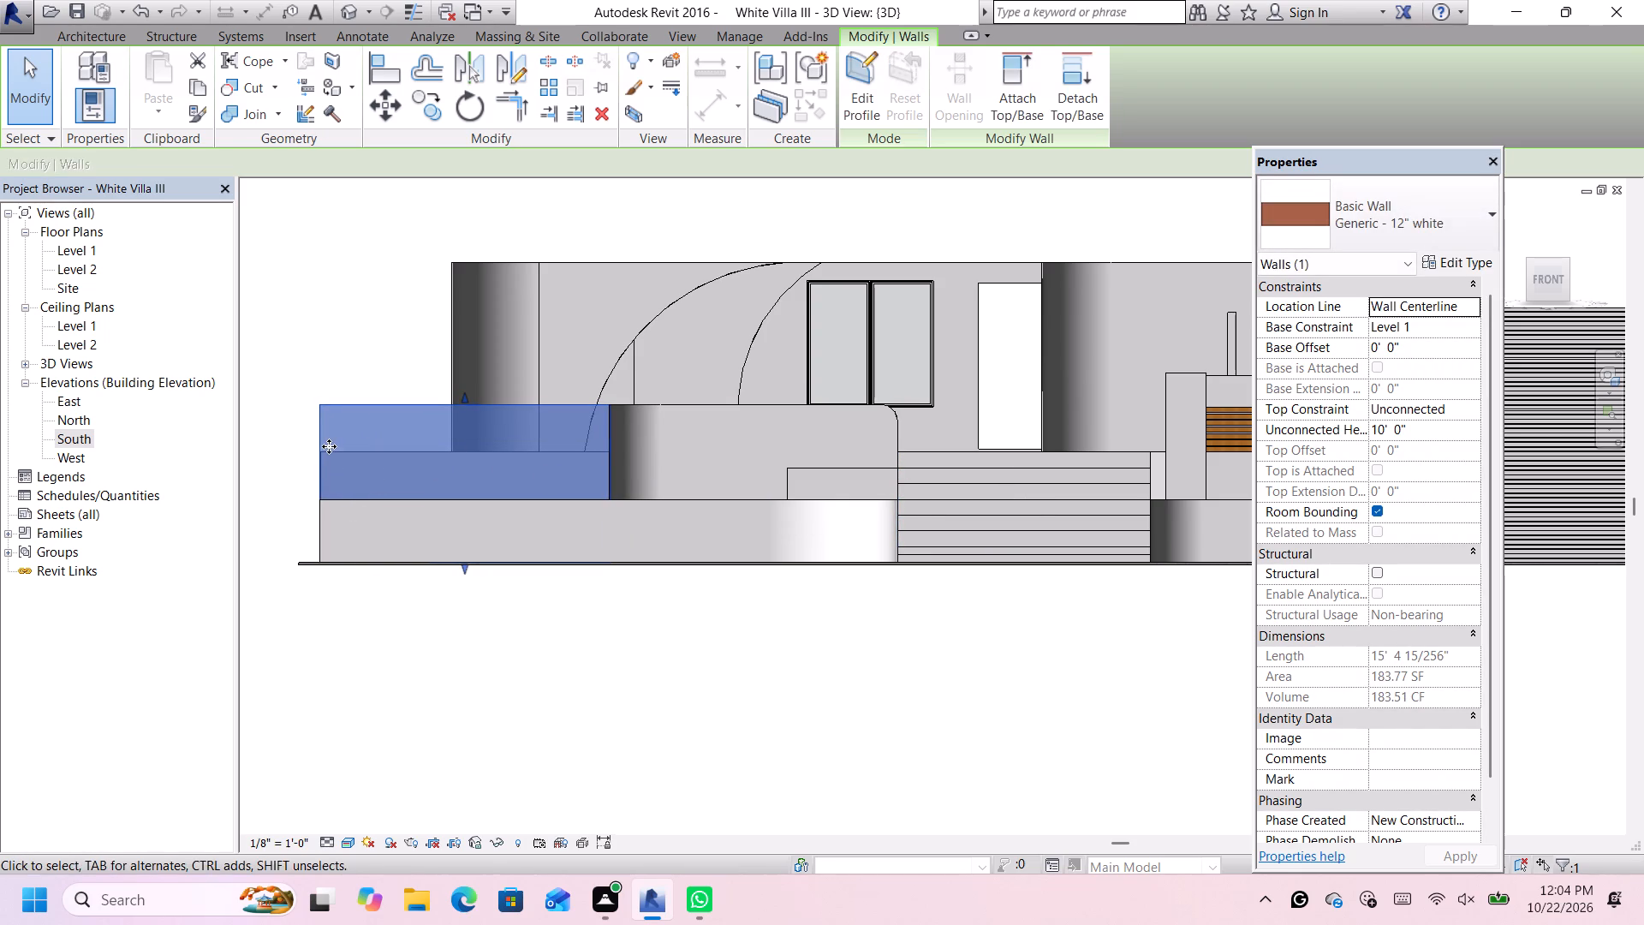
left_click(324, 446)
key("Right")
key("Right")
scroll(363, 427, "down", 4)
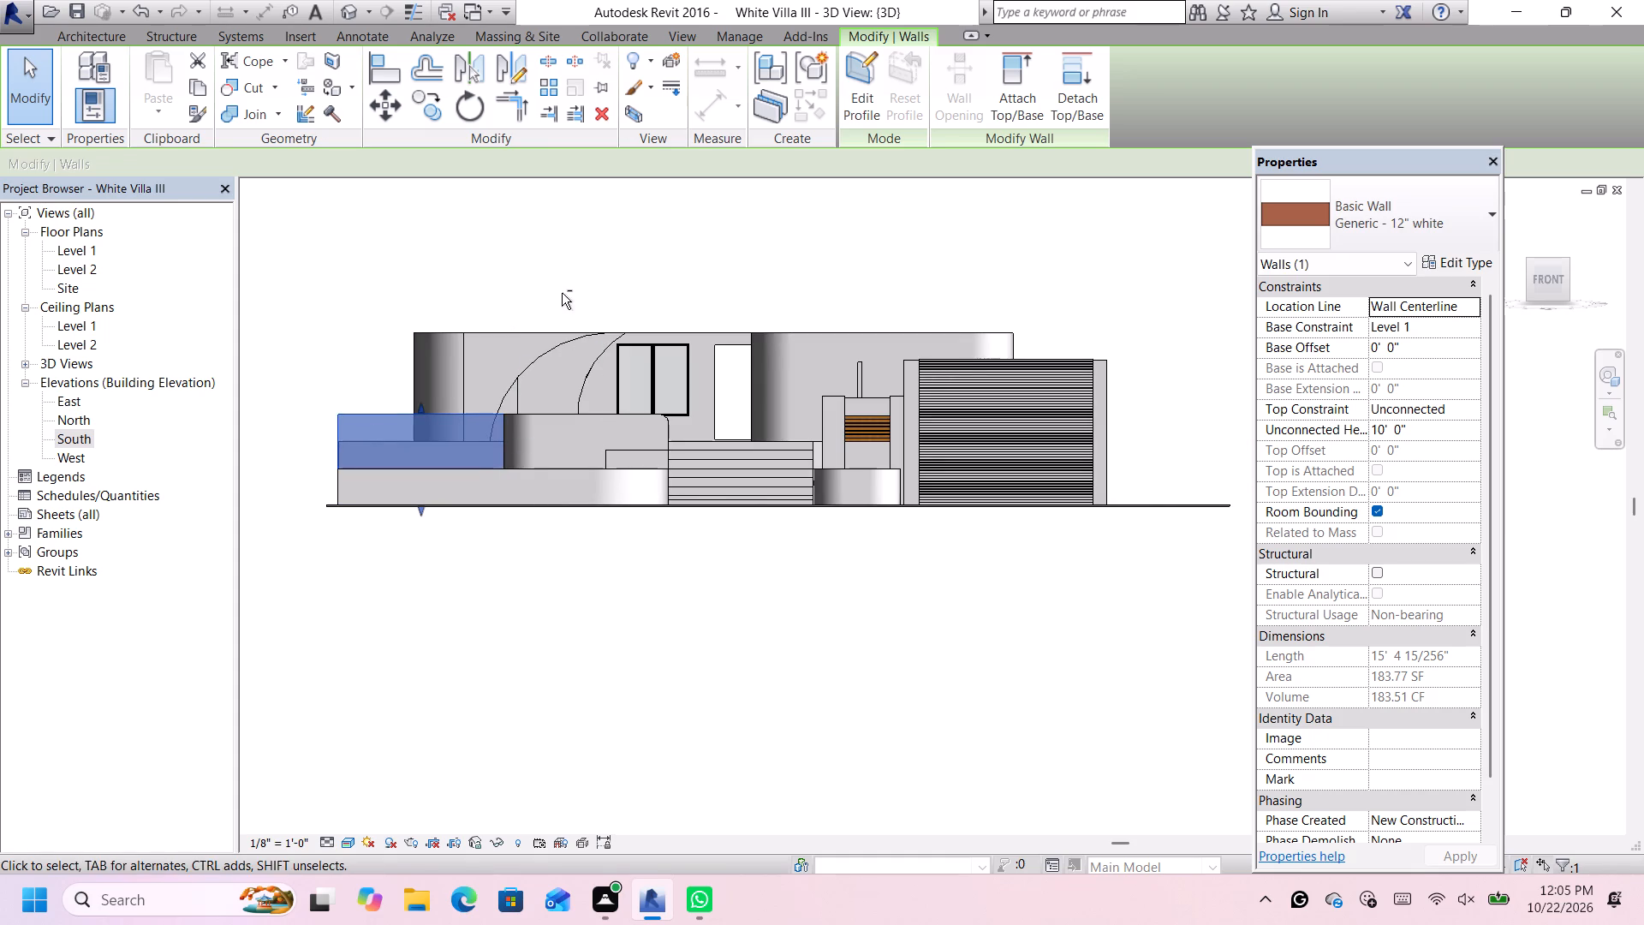
In an angled front-left 3D view, delete the curved corner segment of the low 12" white terrace wall.
left_click(1529, 262)
scroll(914, 340, "down", 5)
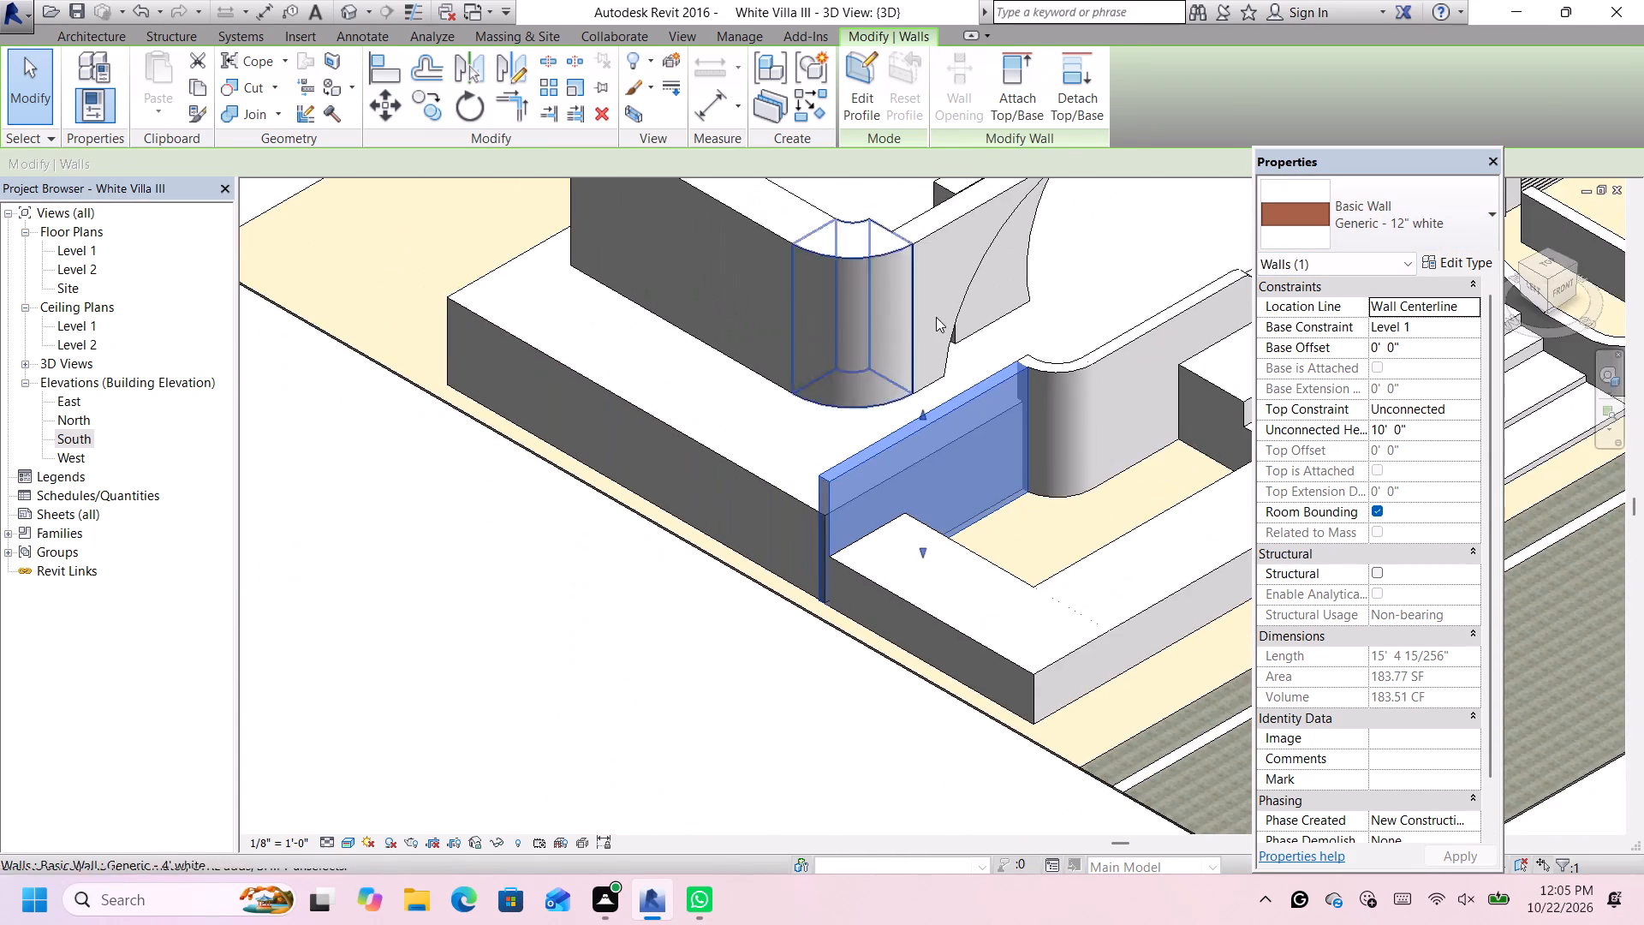
scroll(941, 317, "down", 4)
scroll(1003, 356, "down", 3)
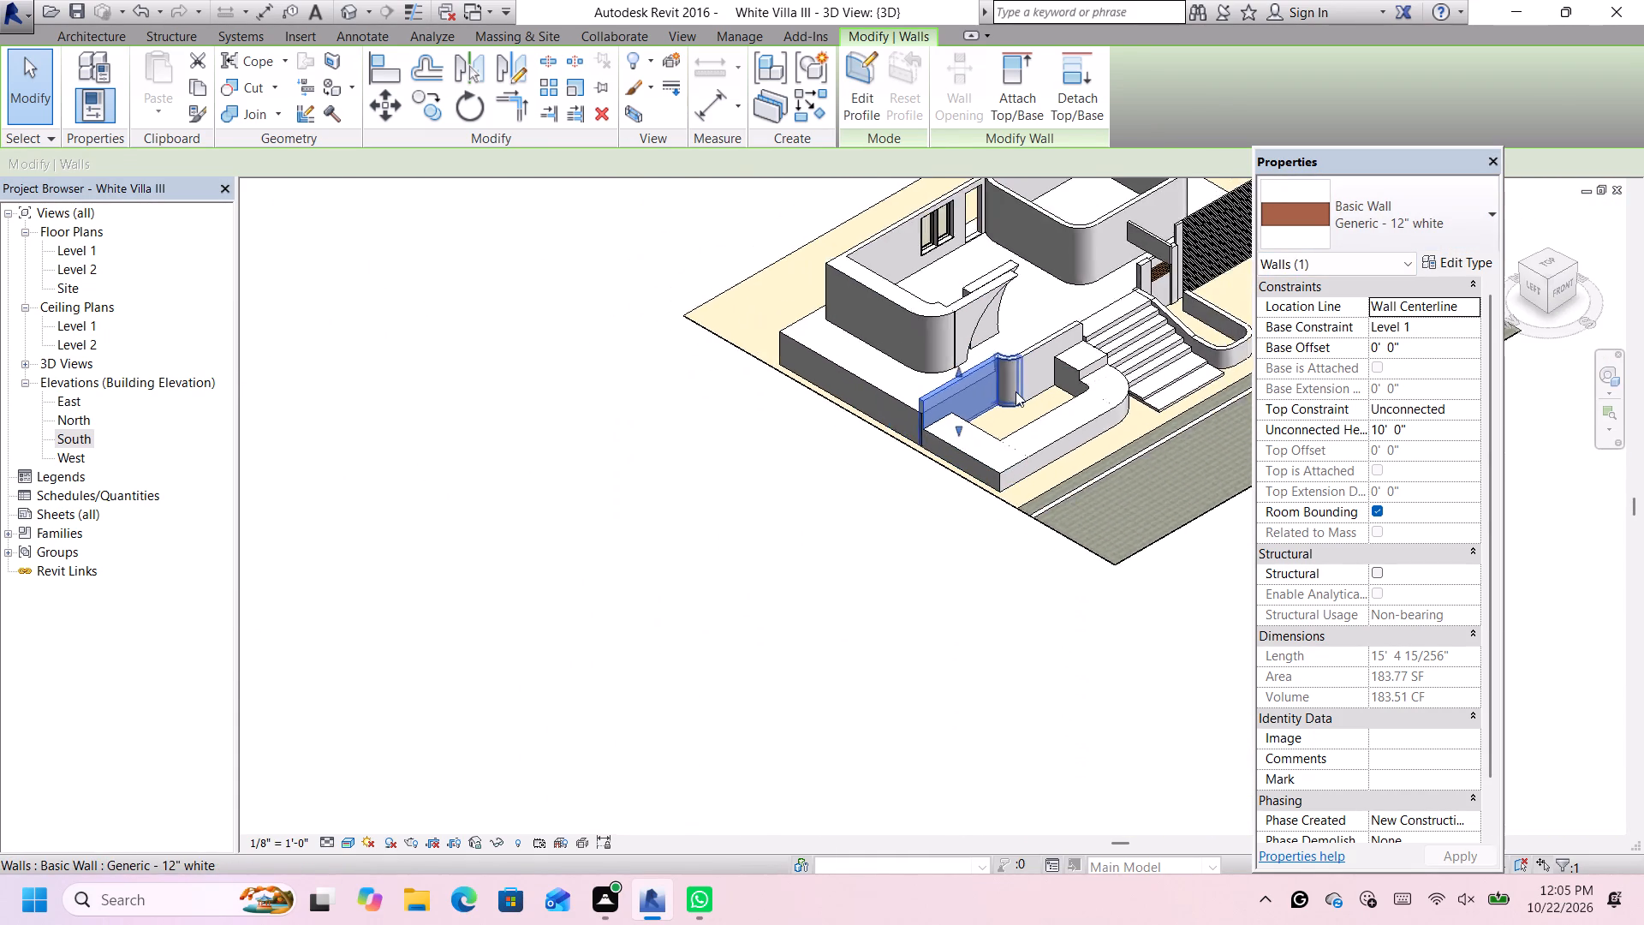
scroll(1016, 391, "down", 2)
scroll(1123, 303, "down", 2)
scroll(1186, 212, "up", 4)
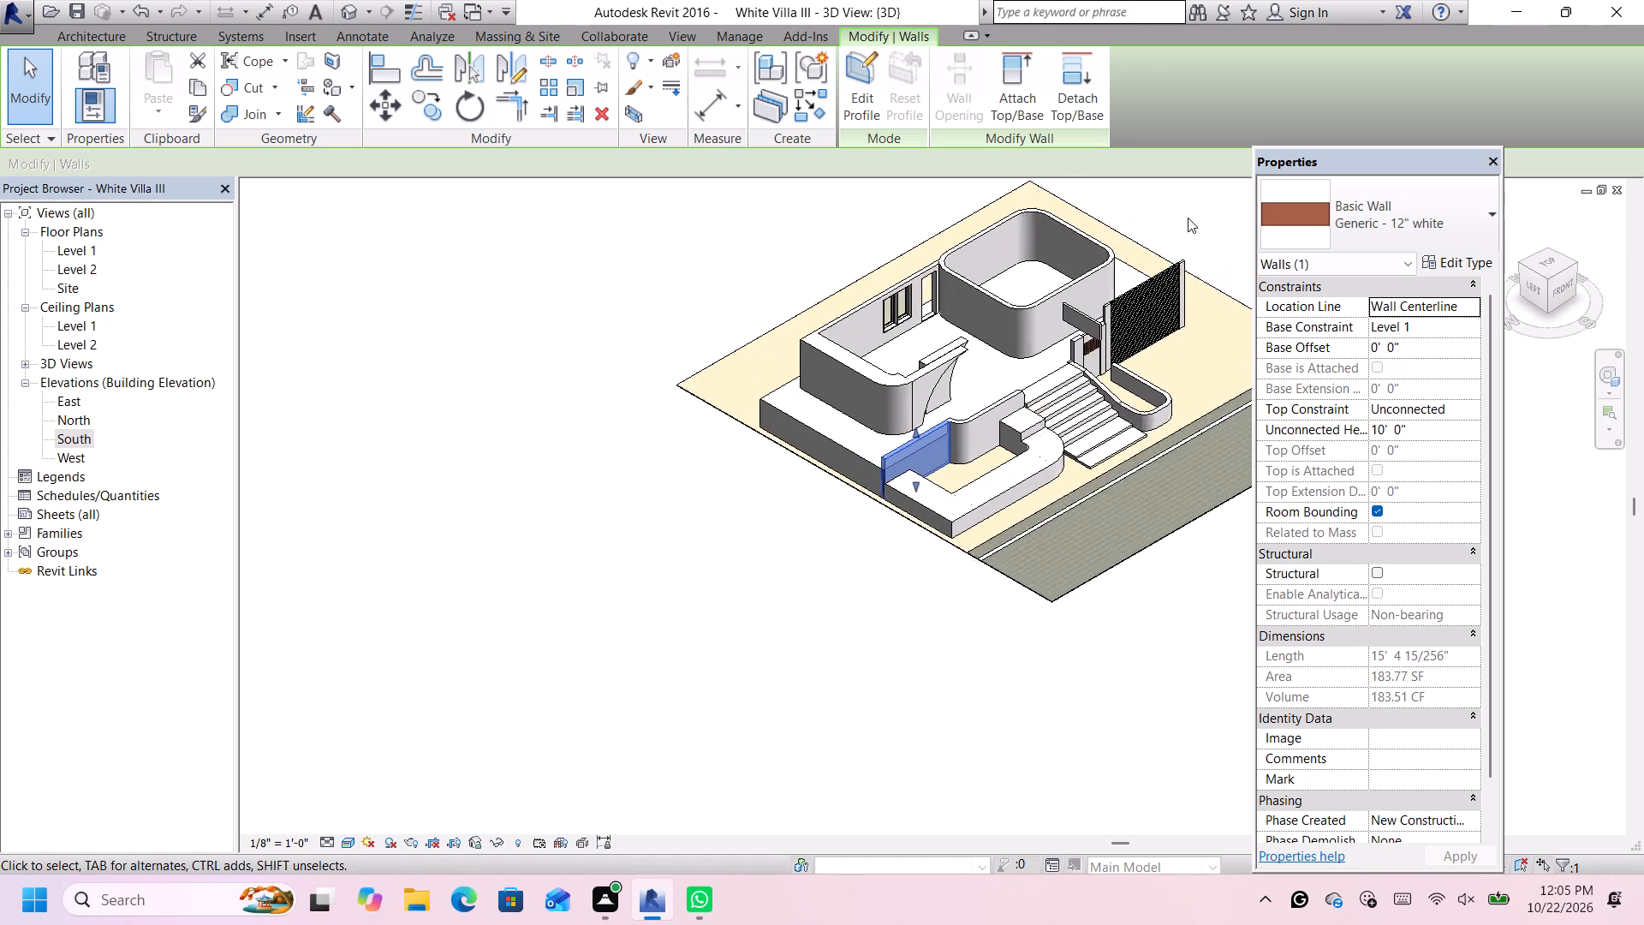
scroll(1188, 218, "up", 3)
scroll(1088, 452, "up", 2)
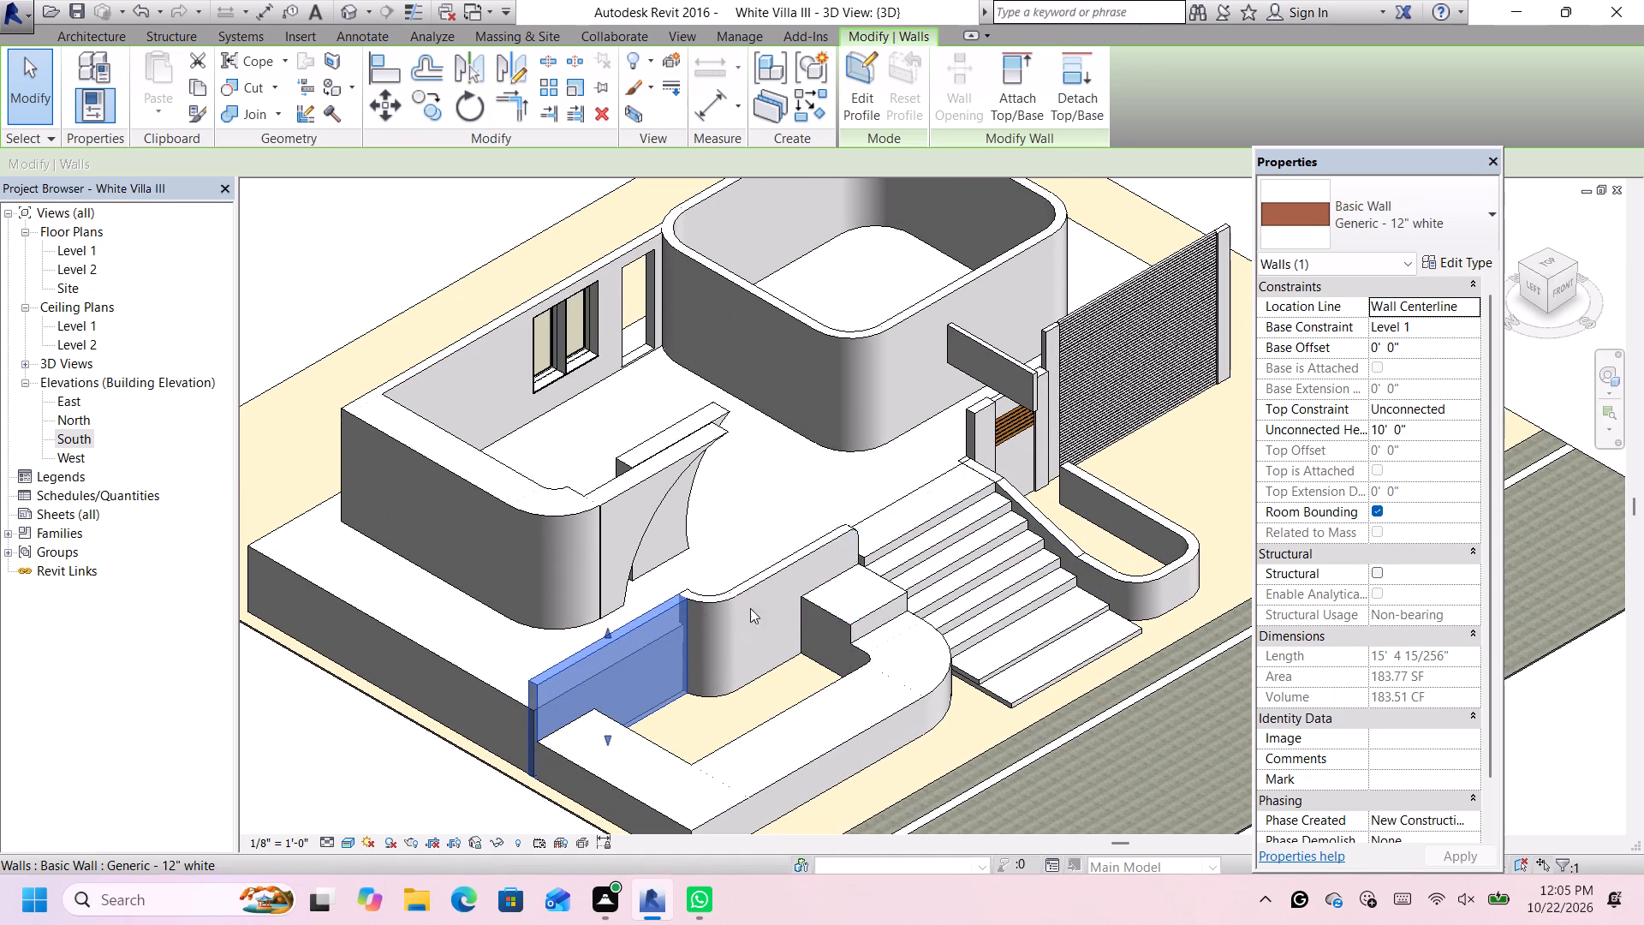
left_click(771, 586)
scroll(771, 590, "up", 1)
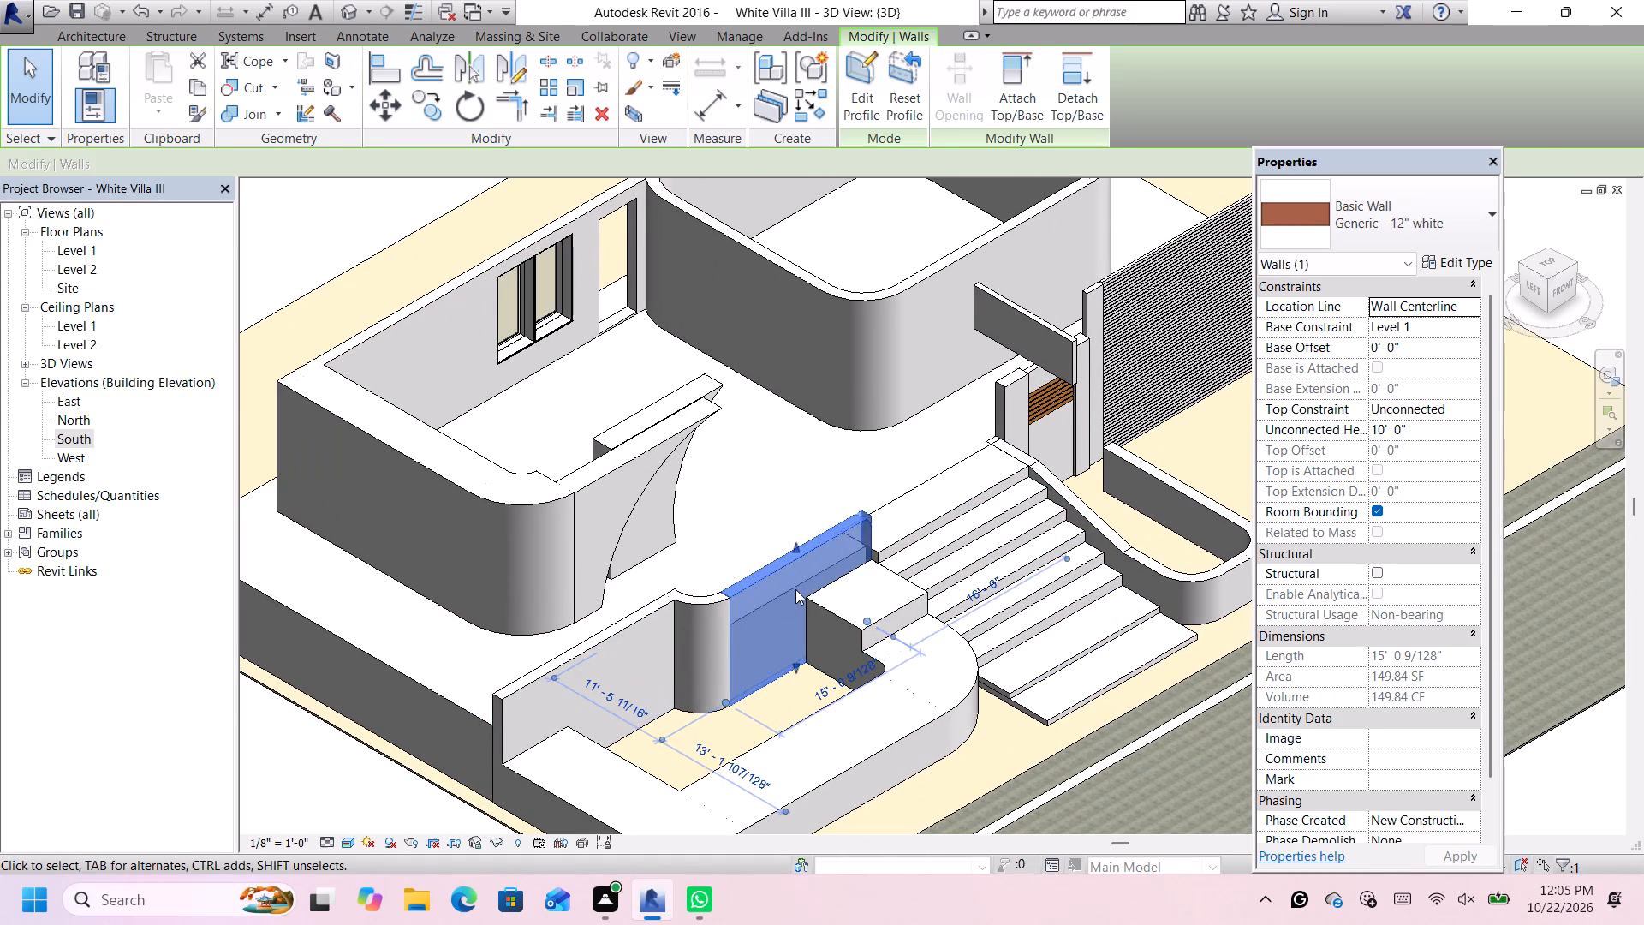
scroll(795, 592, "up", 3)
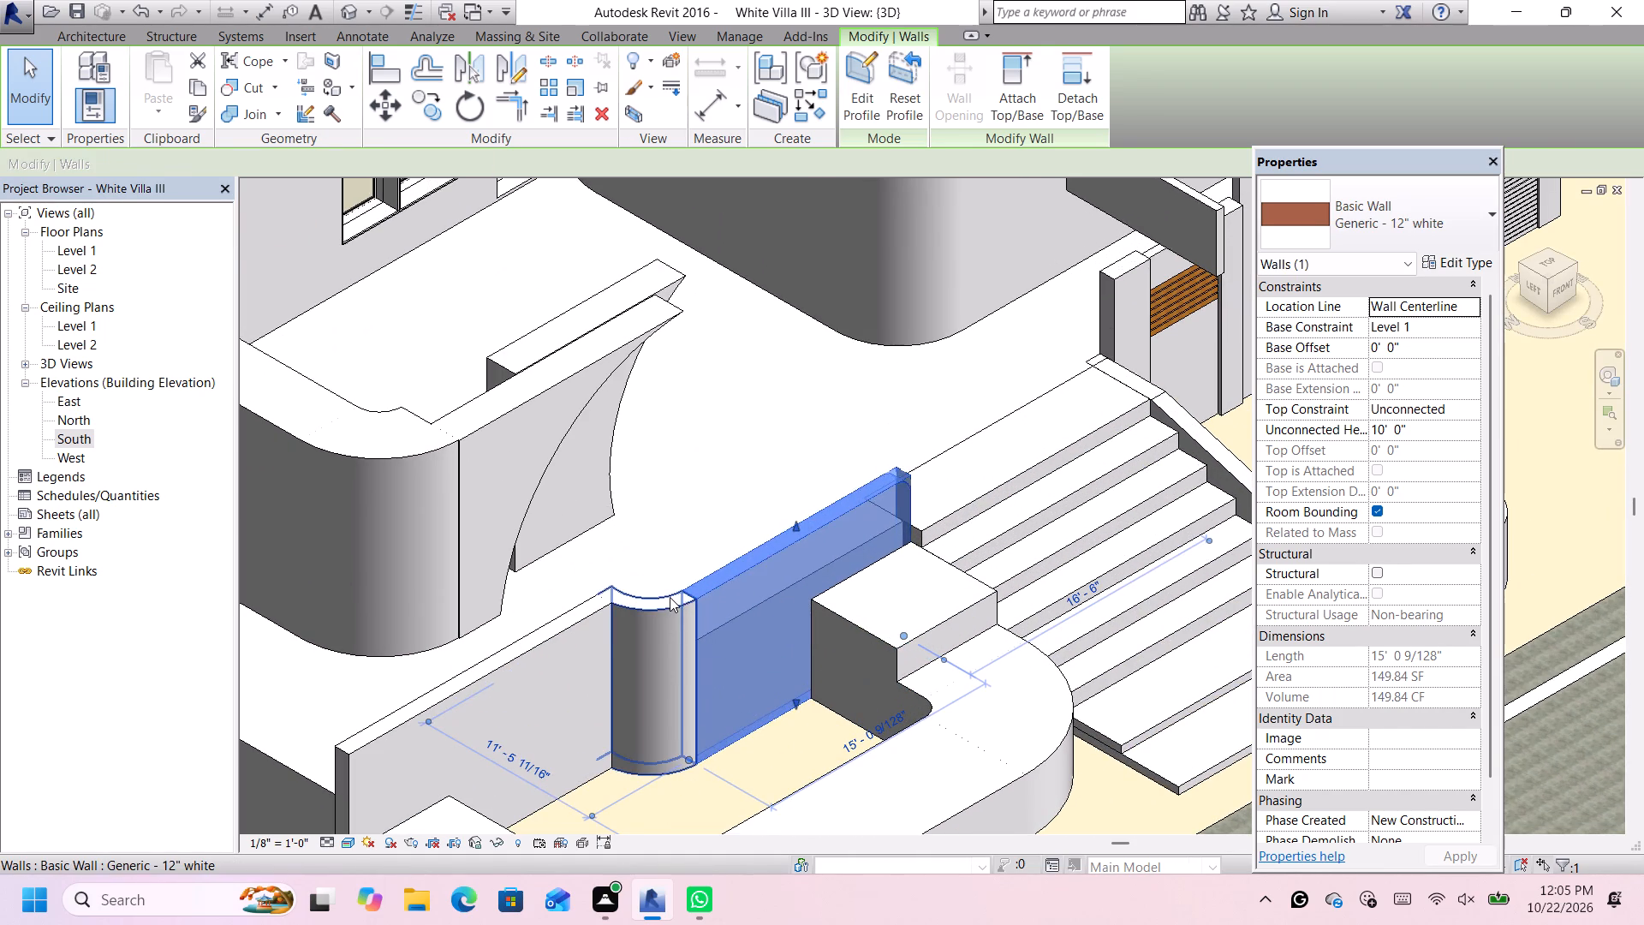
left_click(670, 597)
key("Delete")
Delete the straight 12" white wall segment running from the former curved corner to the entrance stairs.
left_click(691, 611)
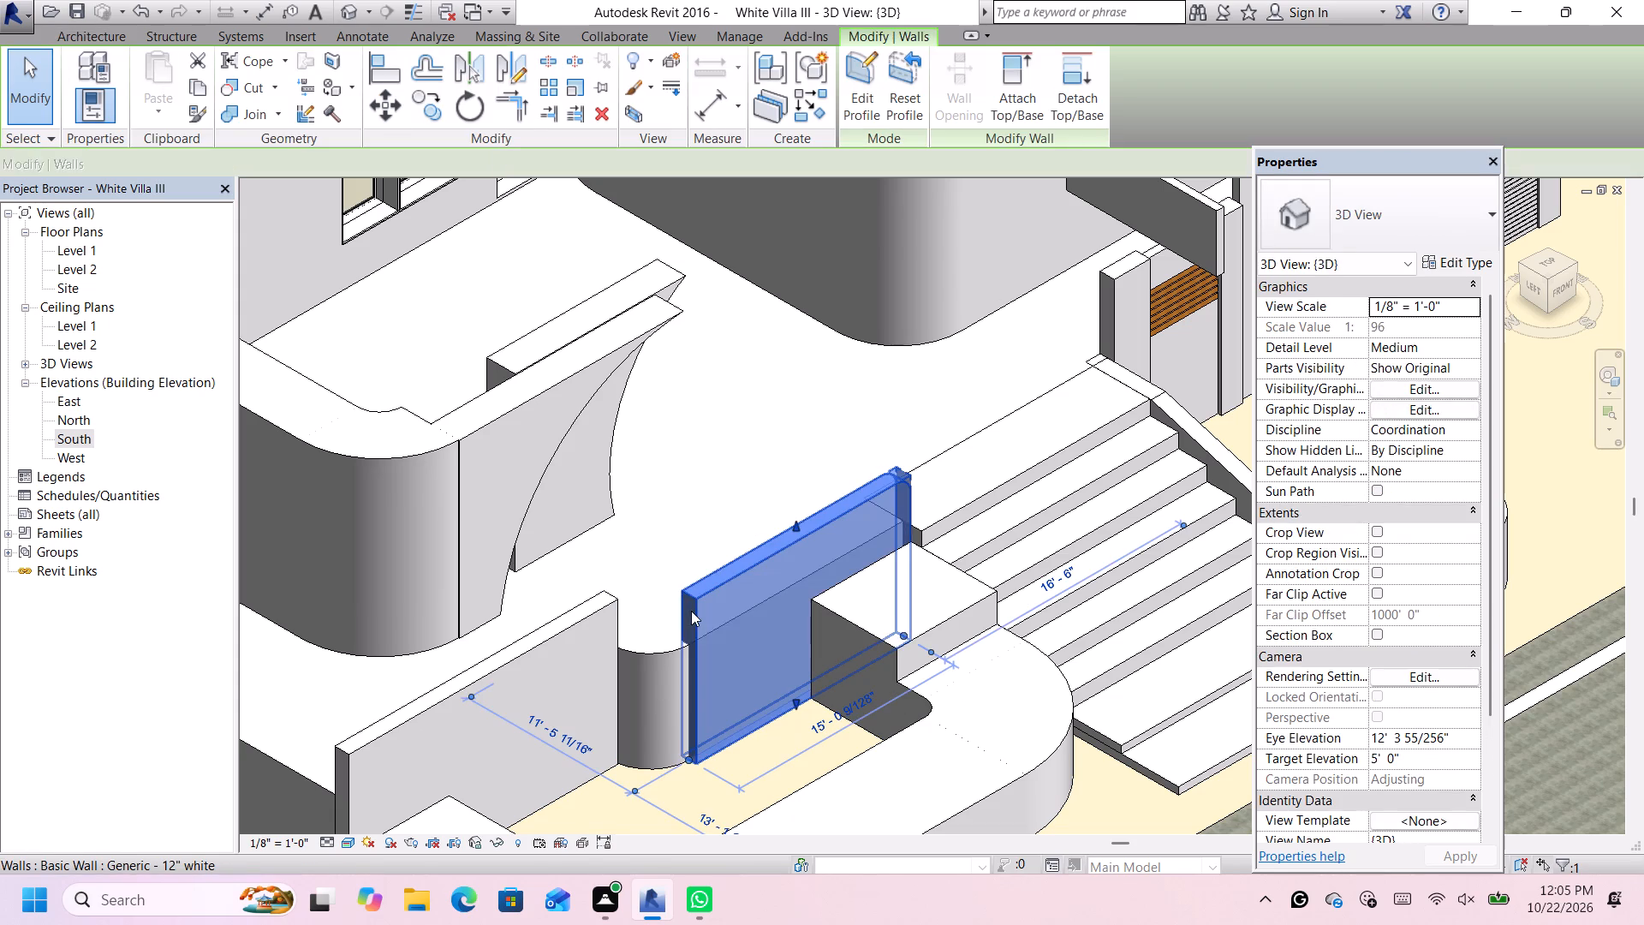
key("Right")
key("Right")
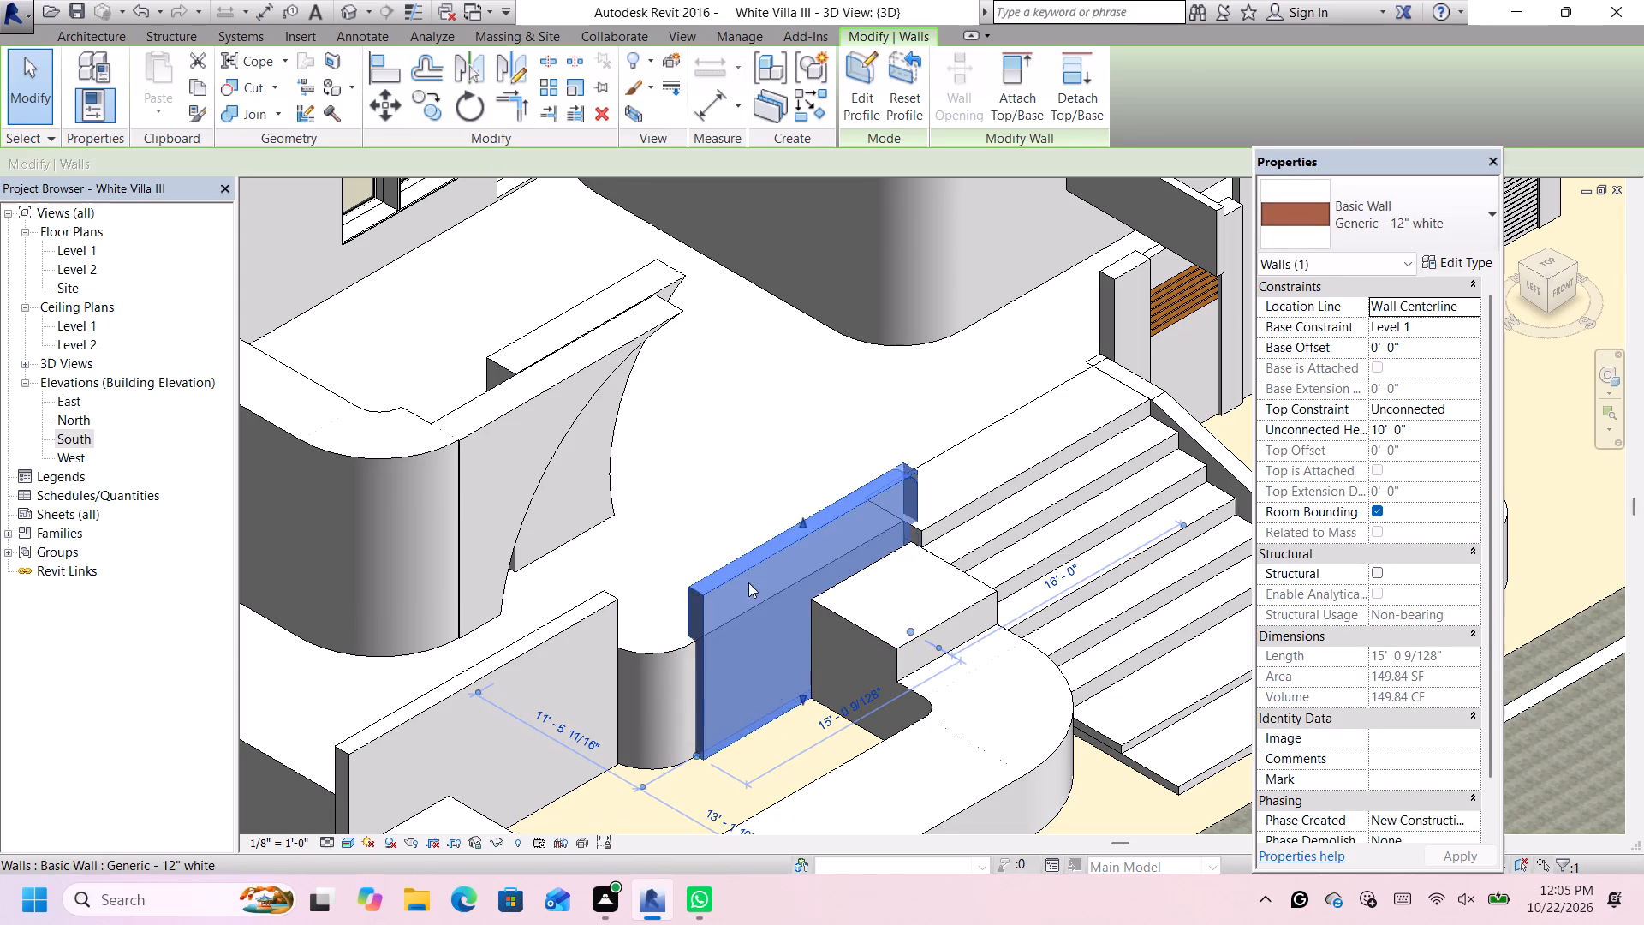
scroll(753, 578, "down", 6)
scroll(753, 576, "up", 1)
scroll(753, 576, "down", 3)
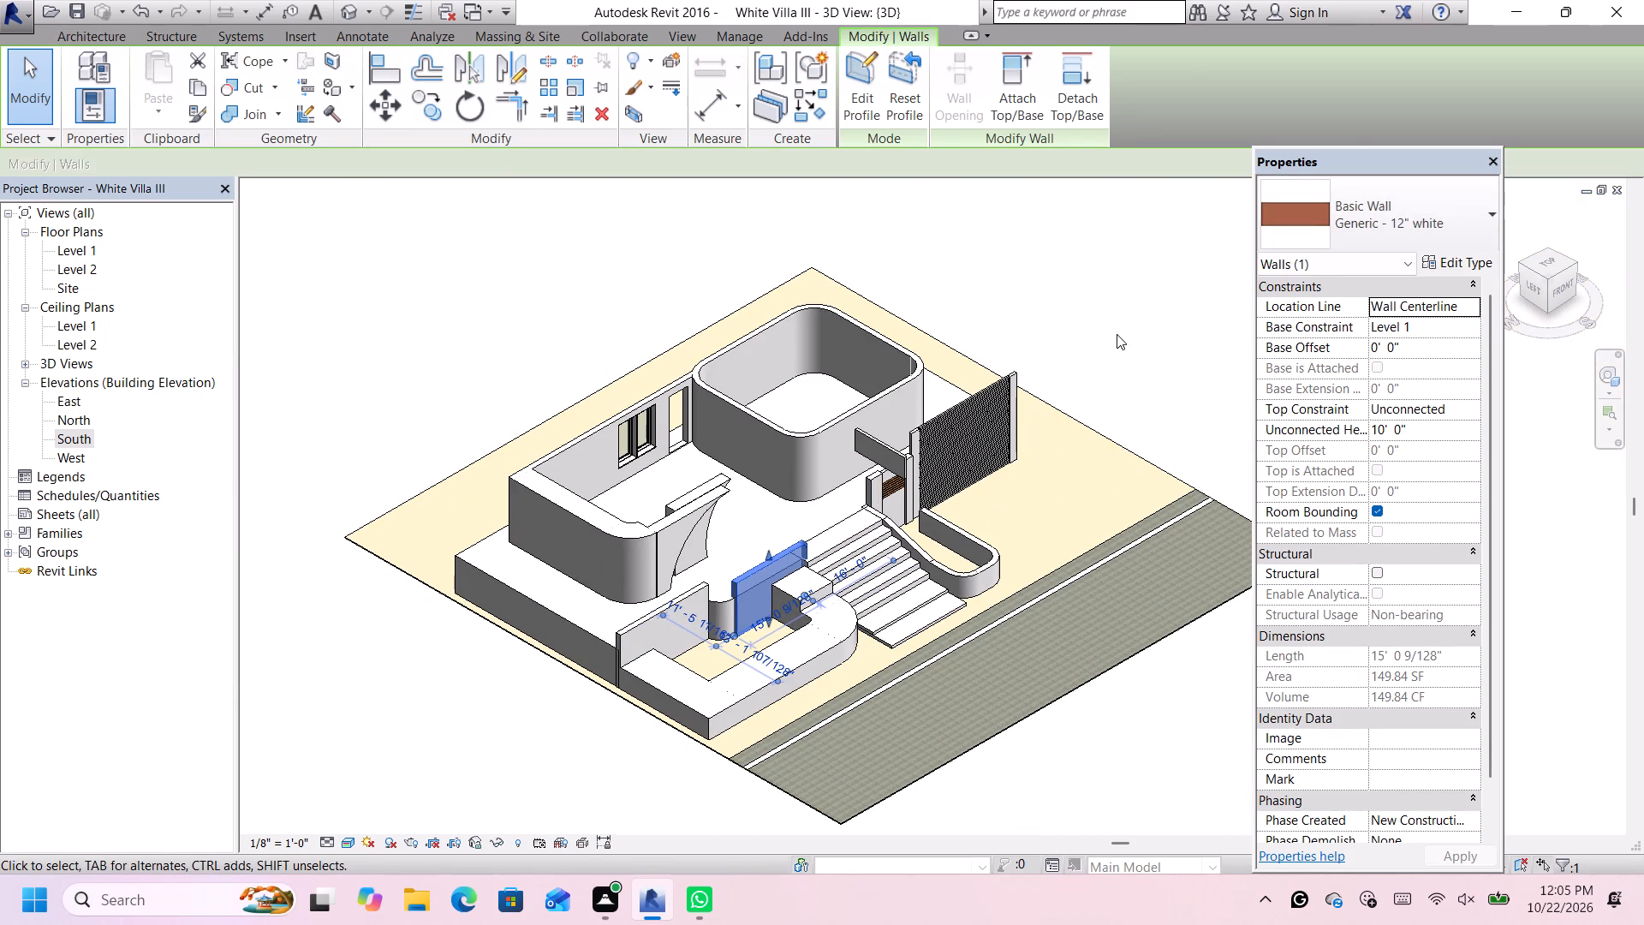
key("Delete")
scroll(636, 576, "up", 1)
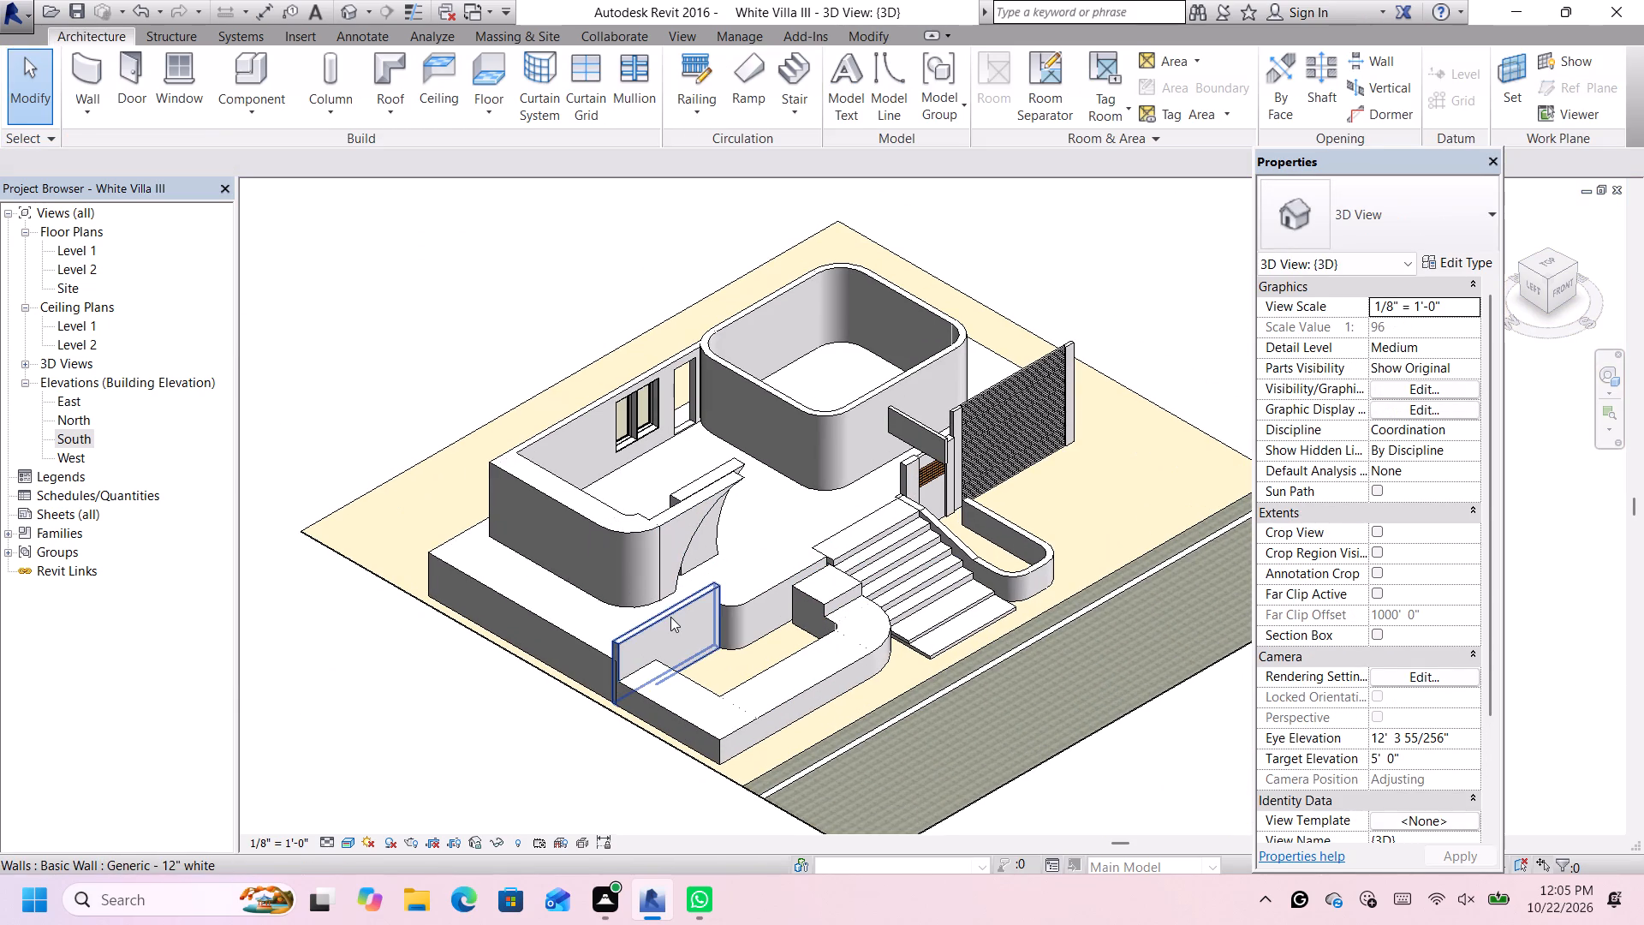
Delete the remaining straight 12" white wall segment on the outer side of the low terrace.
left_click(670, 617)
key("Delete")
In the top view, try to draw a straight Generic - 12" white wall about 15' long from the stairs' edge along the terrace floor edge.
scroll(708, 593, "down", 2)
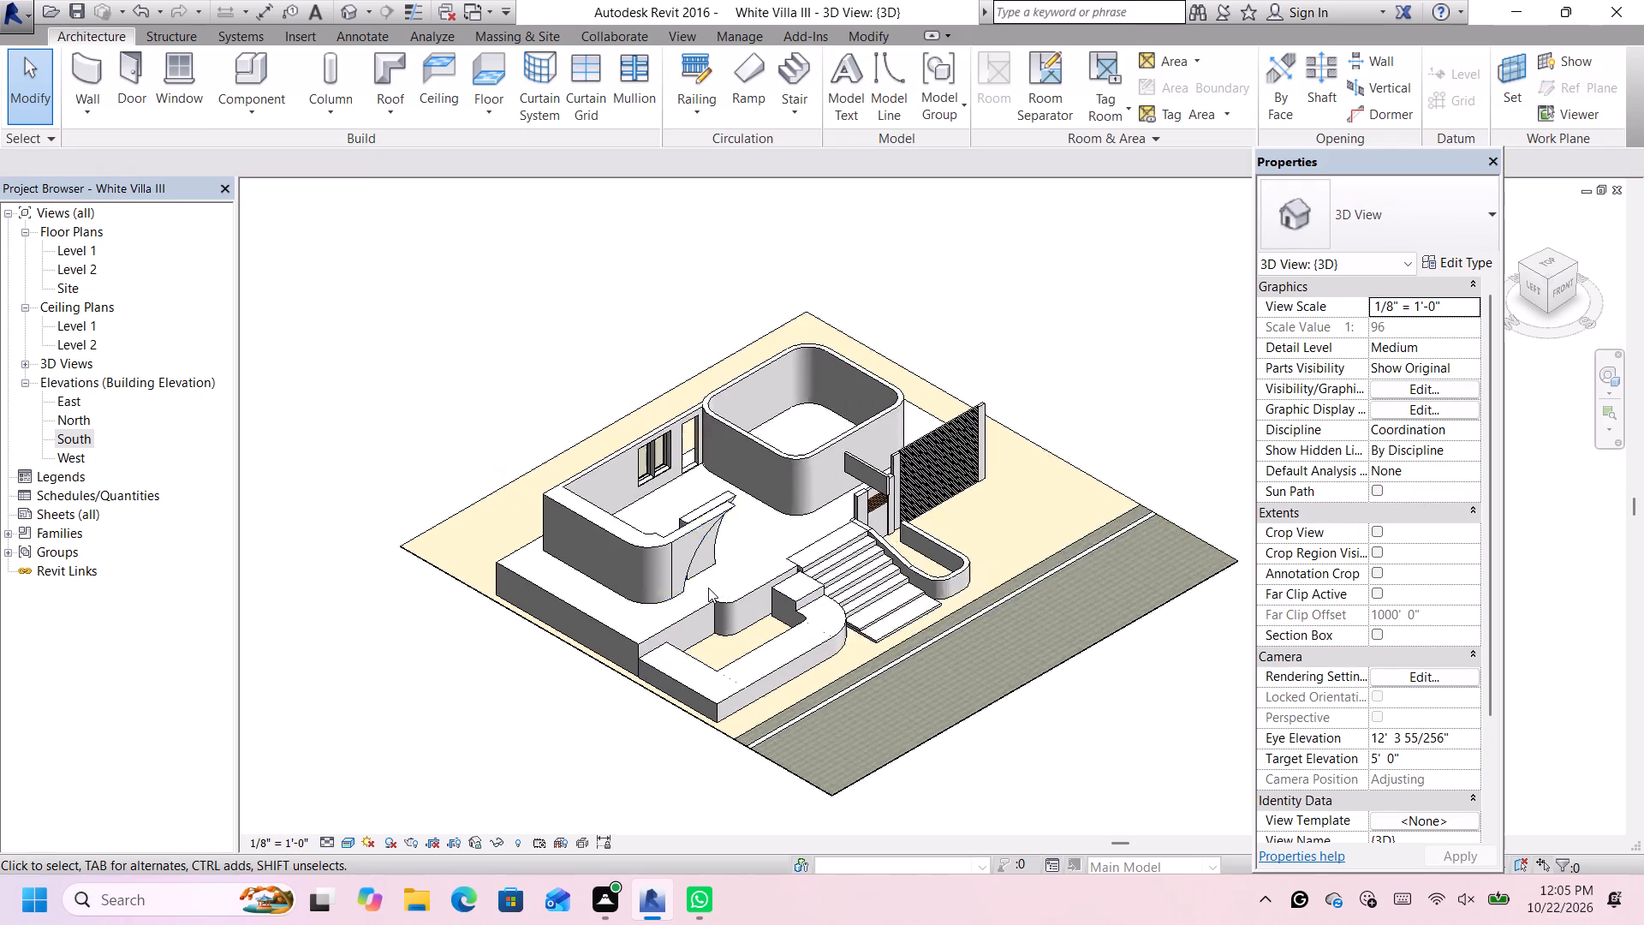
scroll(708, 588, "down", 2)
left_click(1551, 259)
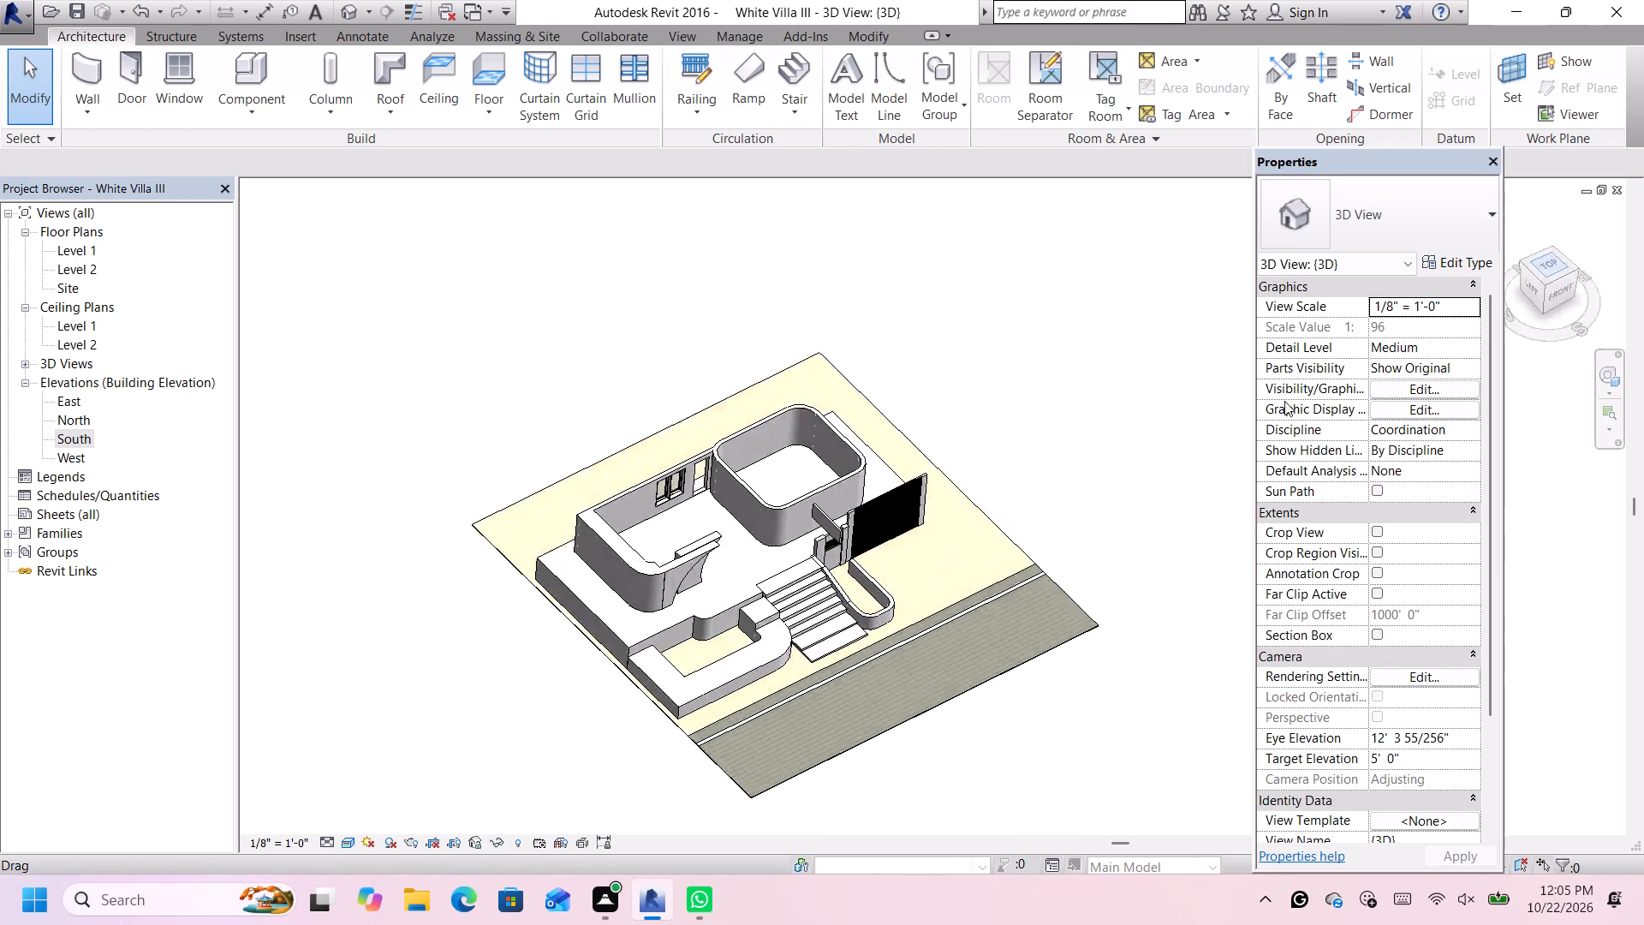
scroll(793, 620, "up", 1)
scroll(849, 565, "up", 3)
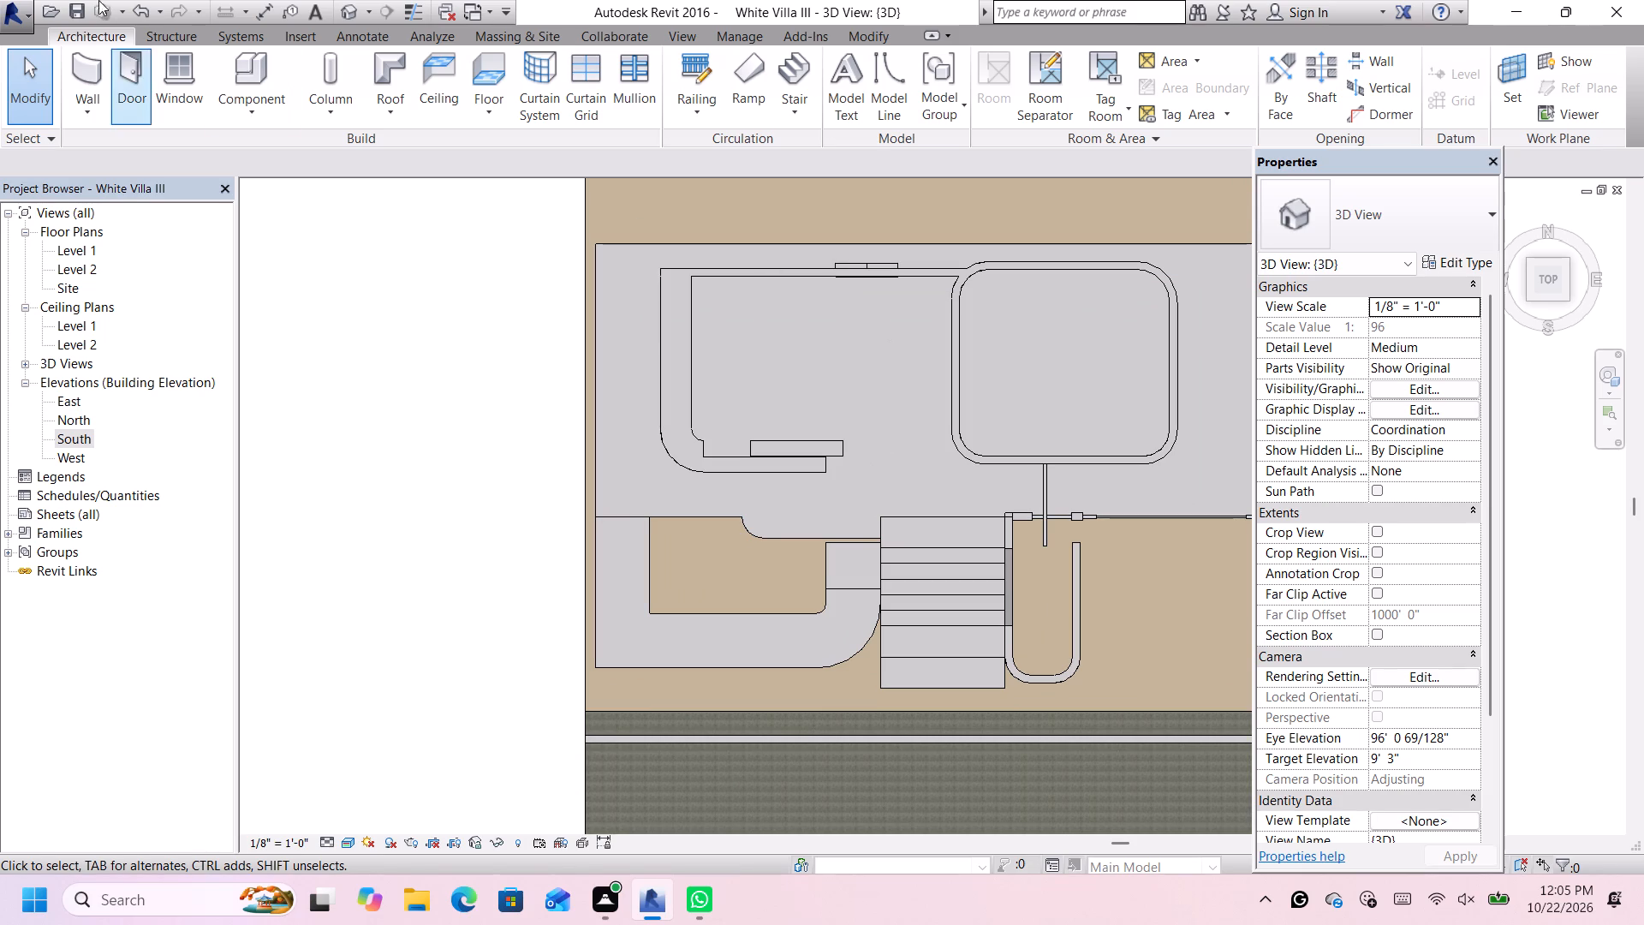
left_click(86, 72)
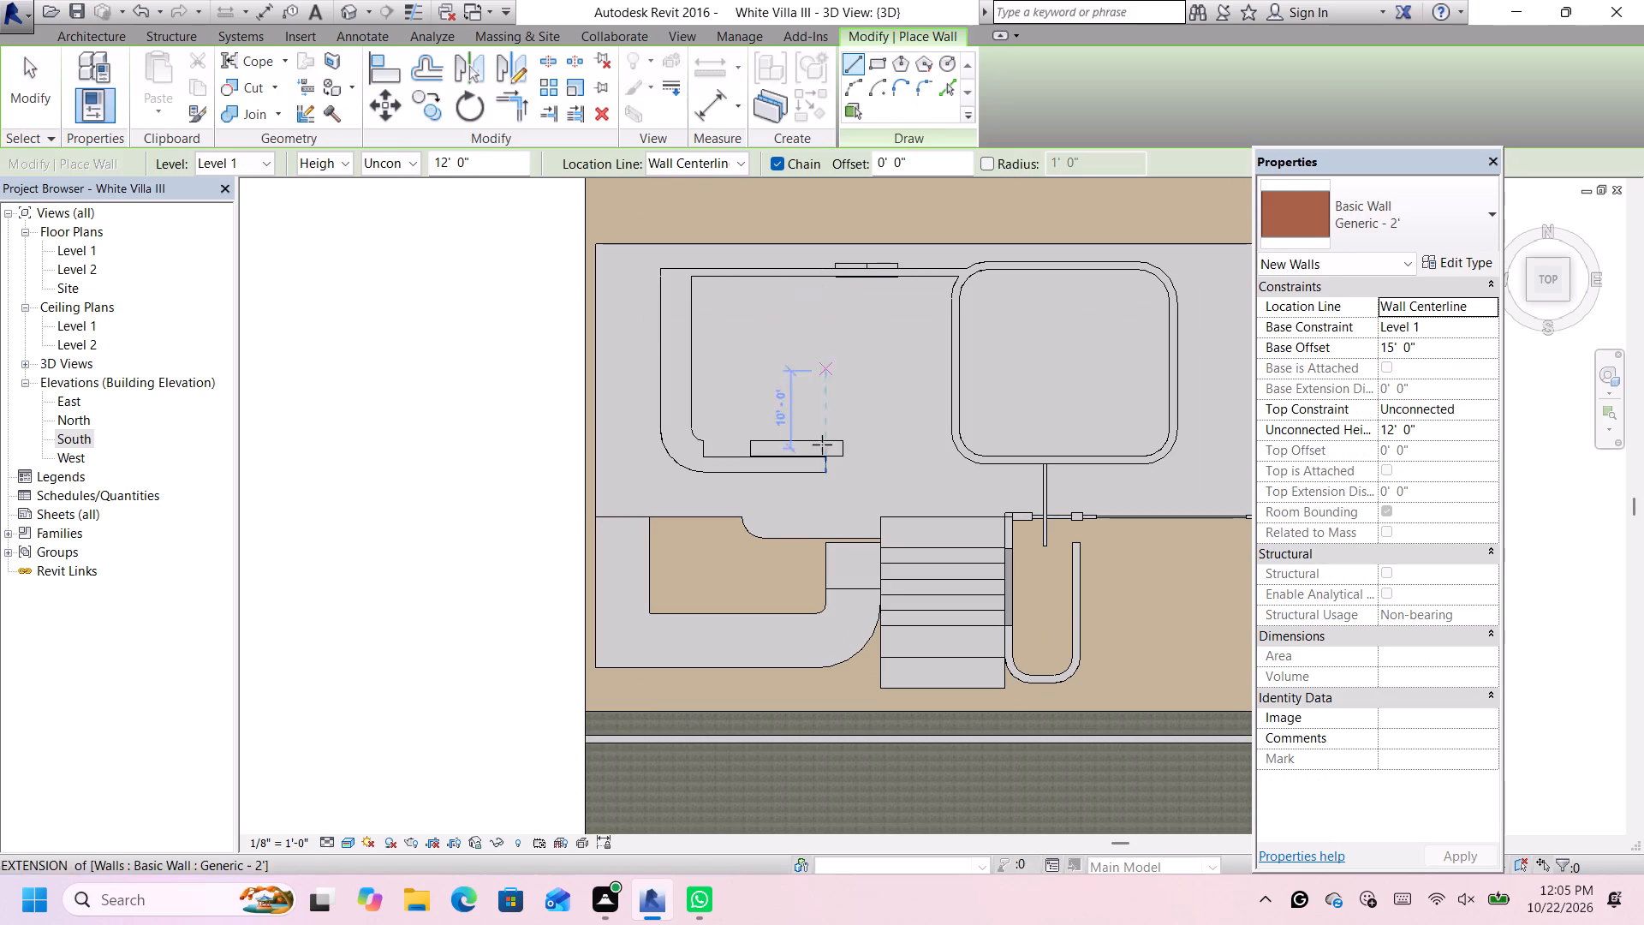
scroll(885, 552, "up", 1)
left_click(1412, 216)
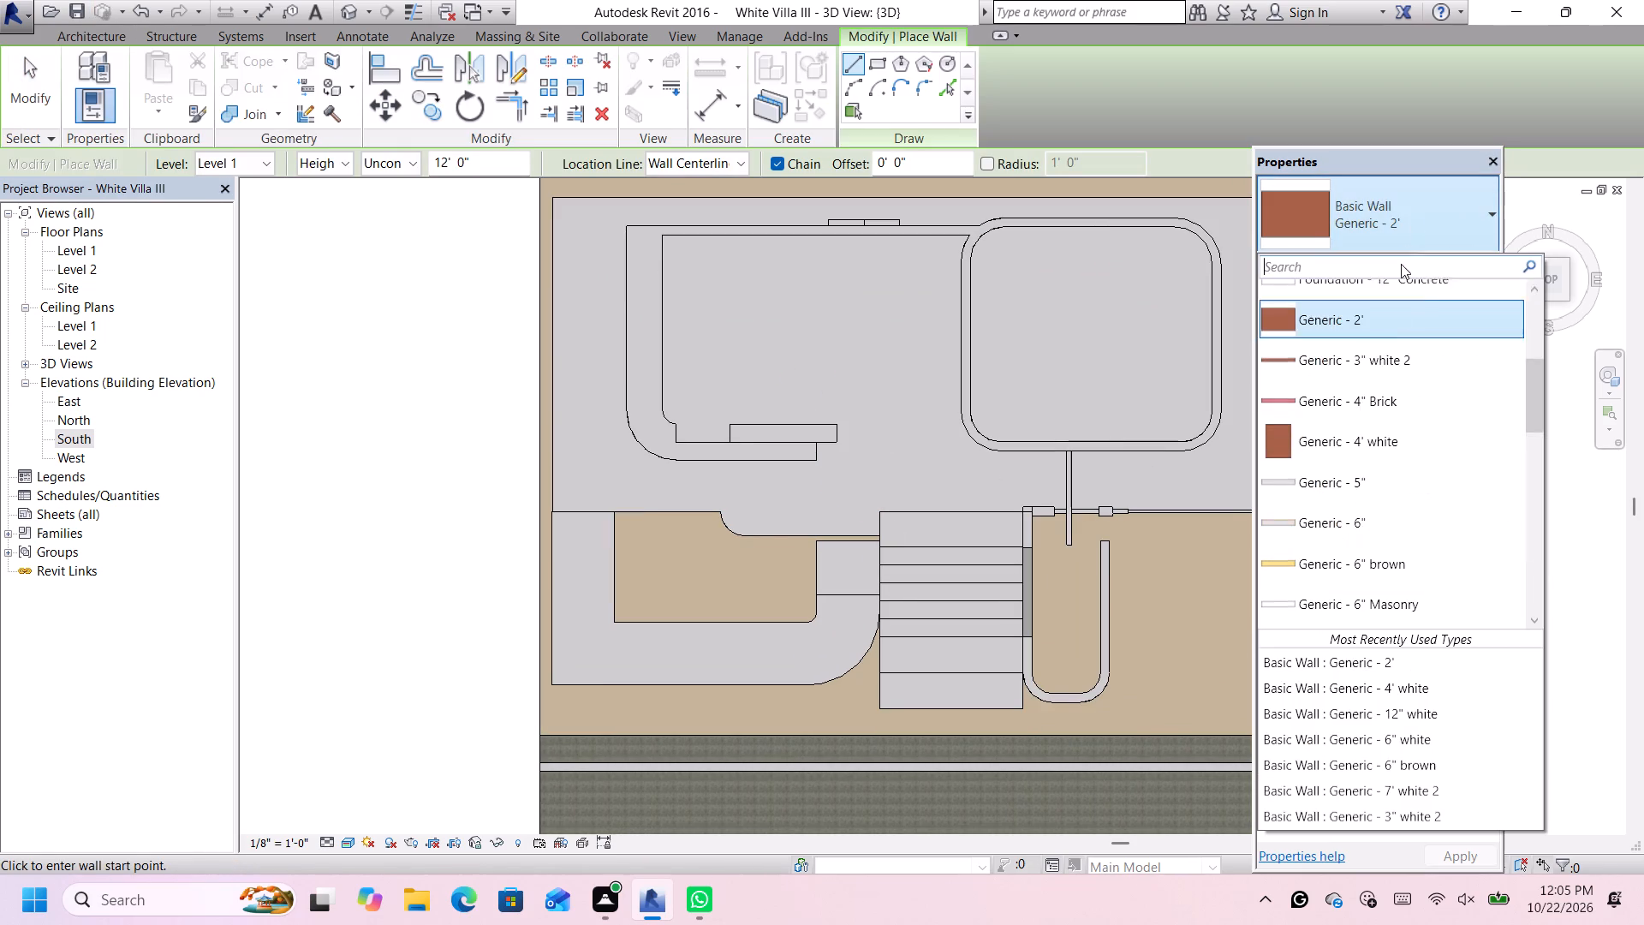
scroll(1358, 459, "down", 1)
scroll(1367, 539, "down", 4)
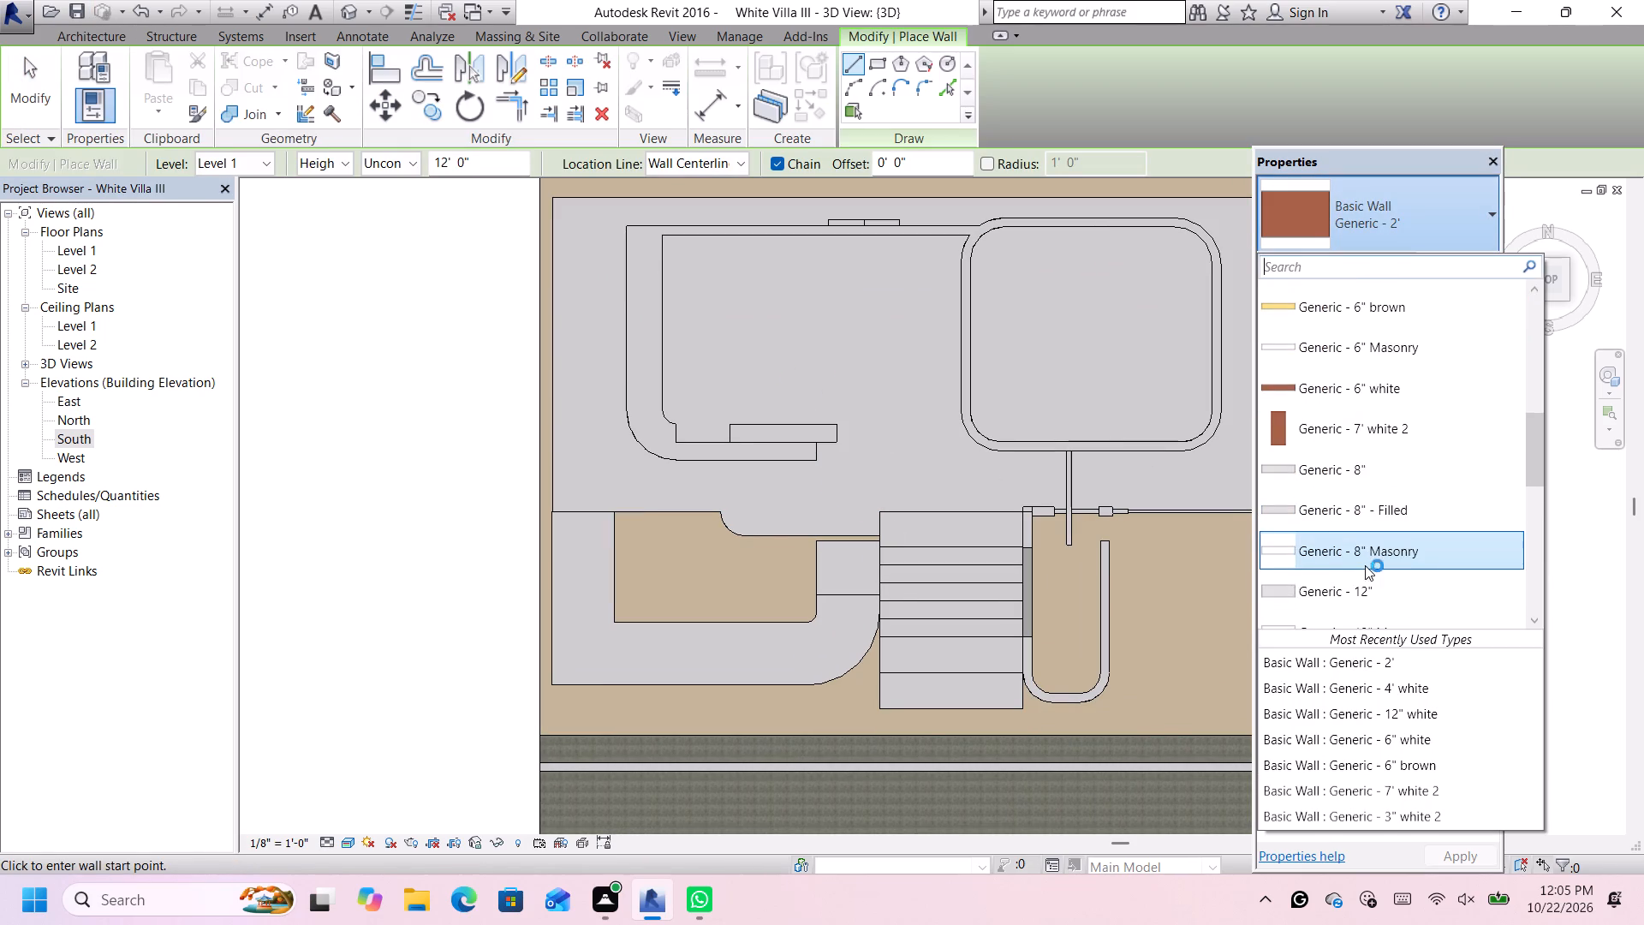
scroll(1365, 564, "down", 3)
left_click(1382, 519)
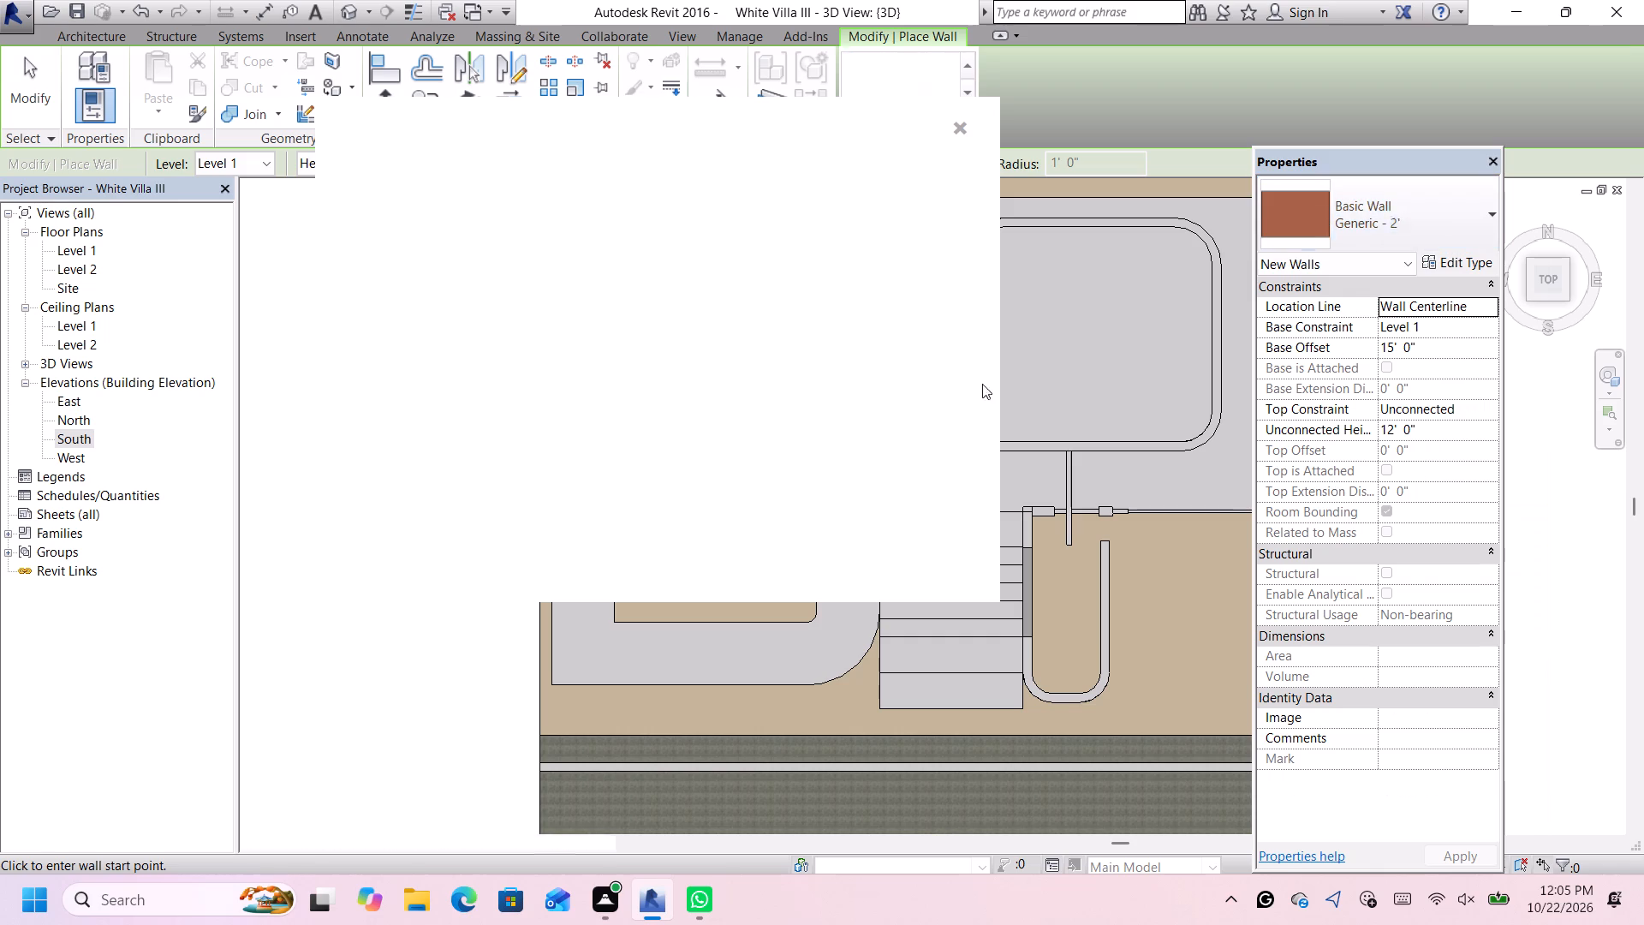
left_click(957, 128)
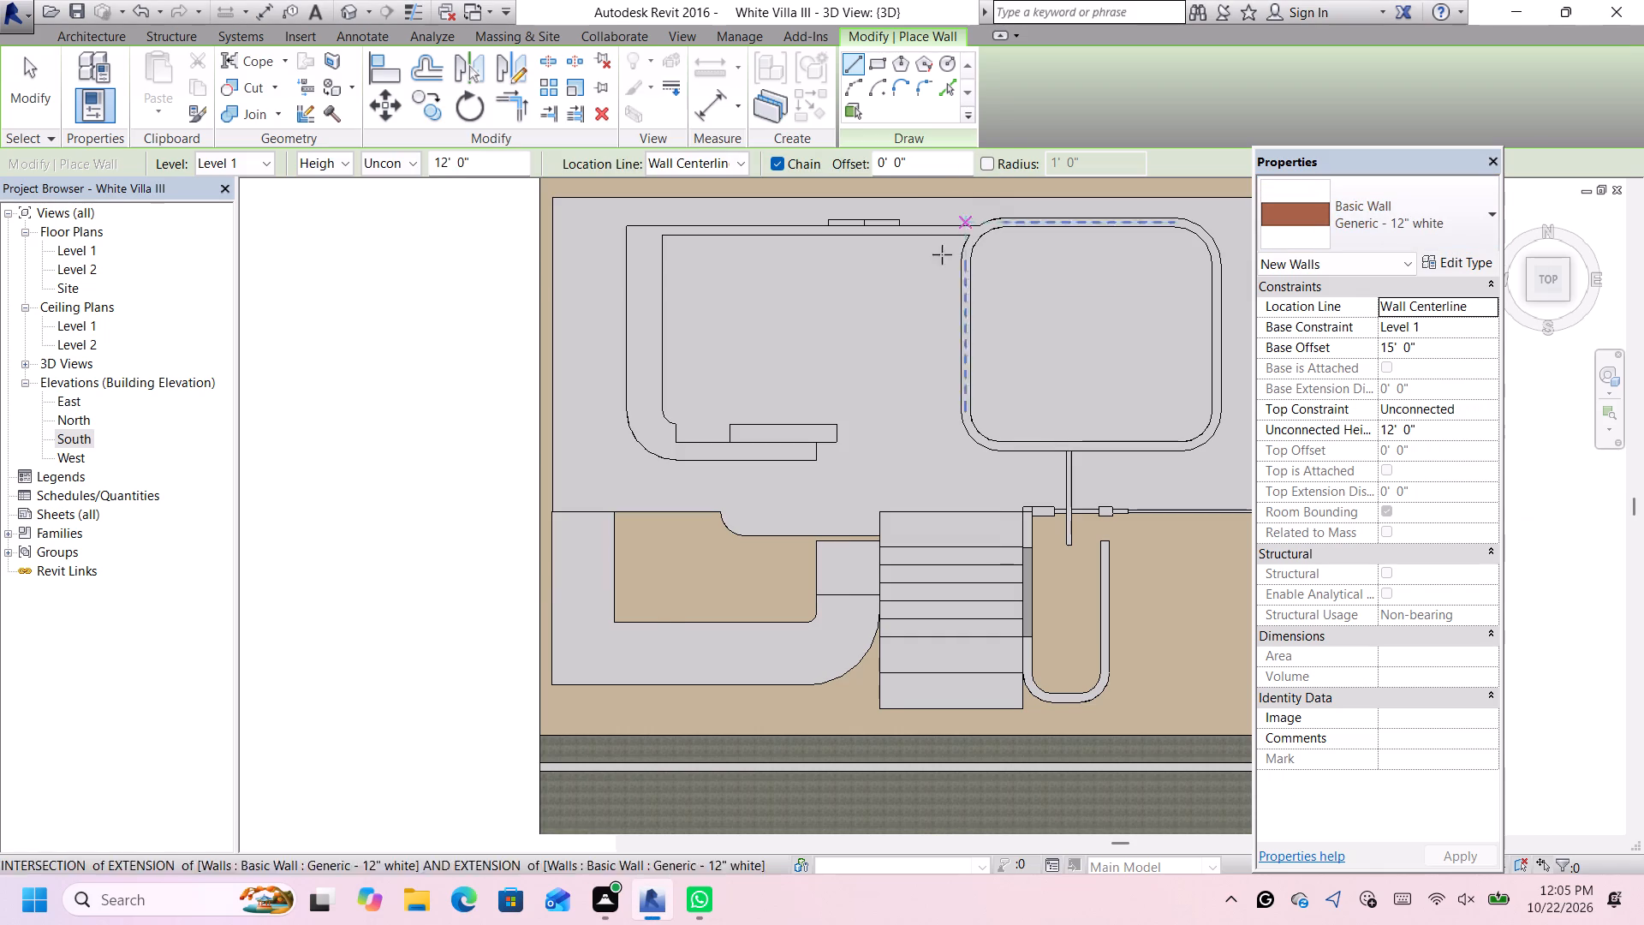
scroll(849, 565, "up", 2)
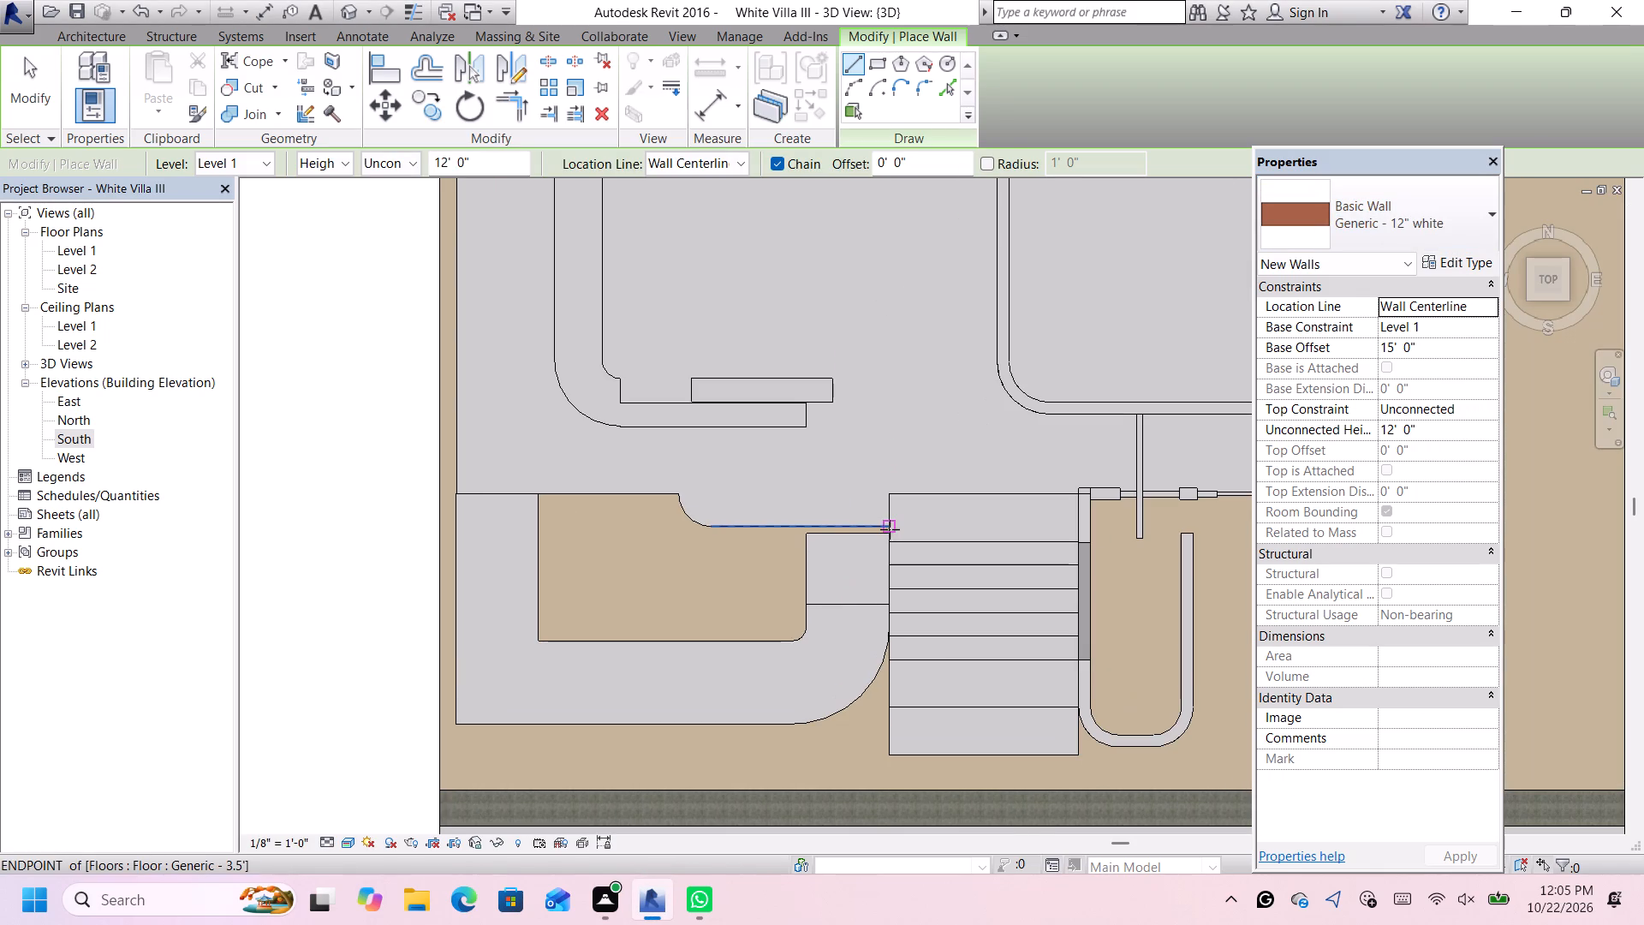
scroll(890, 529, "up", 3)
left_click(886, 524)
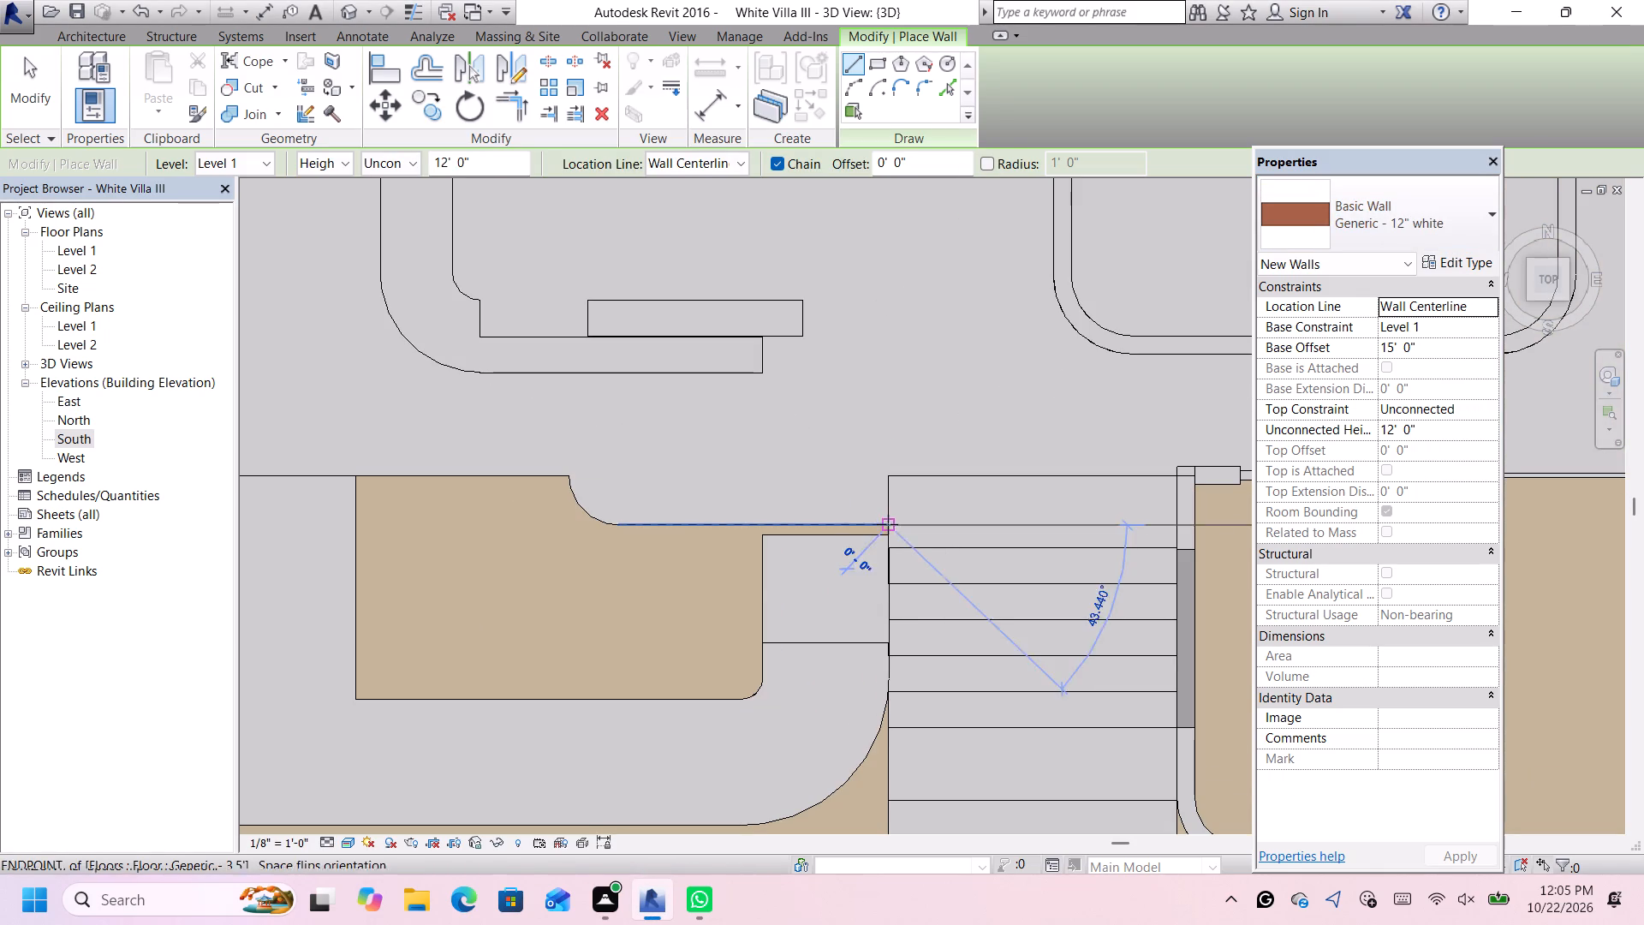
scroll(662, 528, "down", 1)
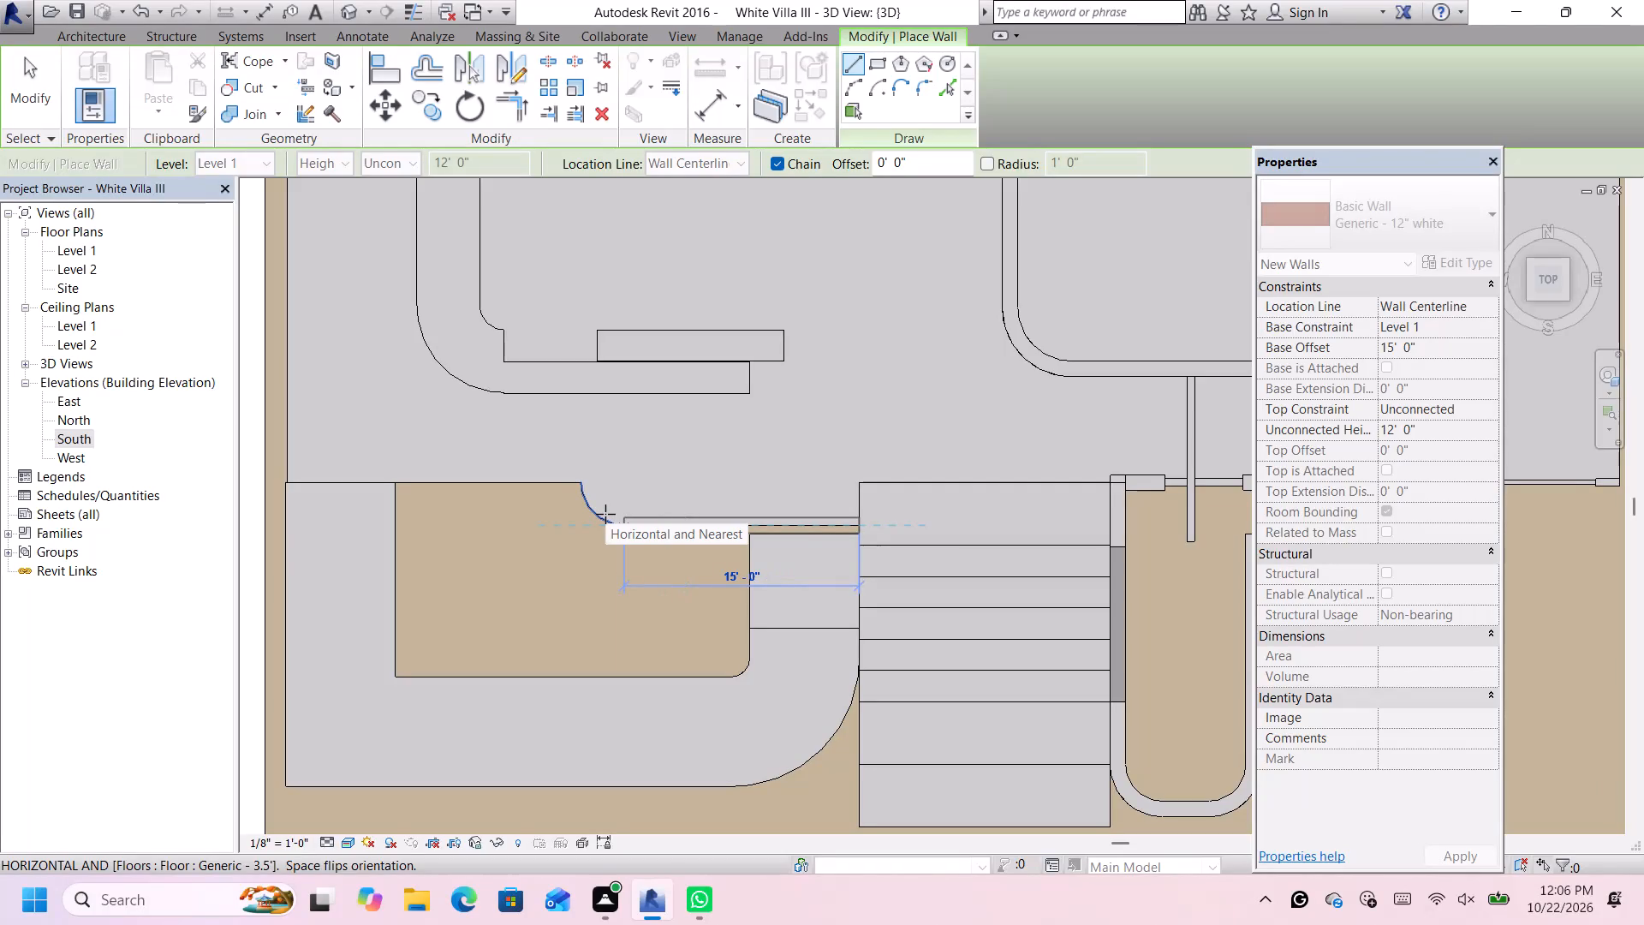
Undo the new wall attempt and the deletions of the low 12" white terrace walls beside the stairs.
key("ctrl+z")
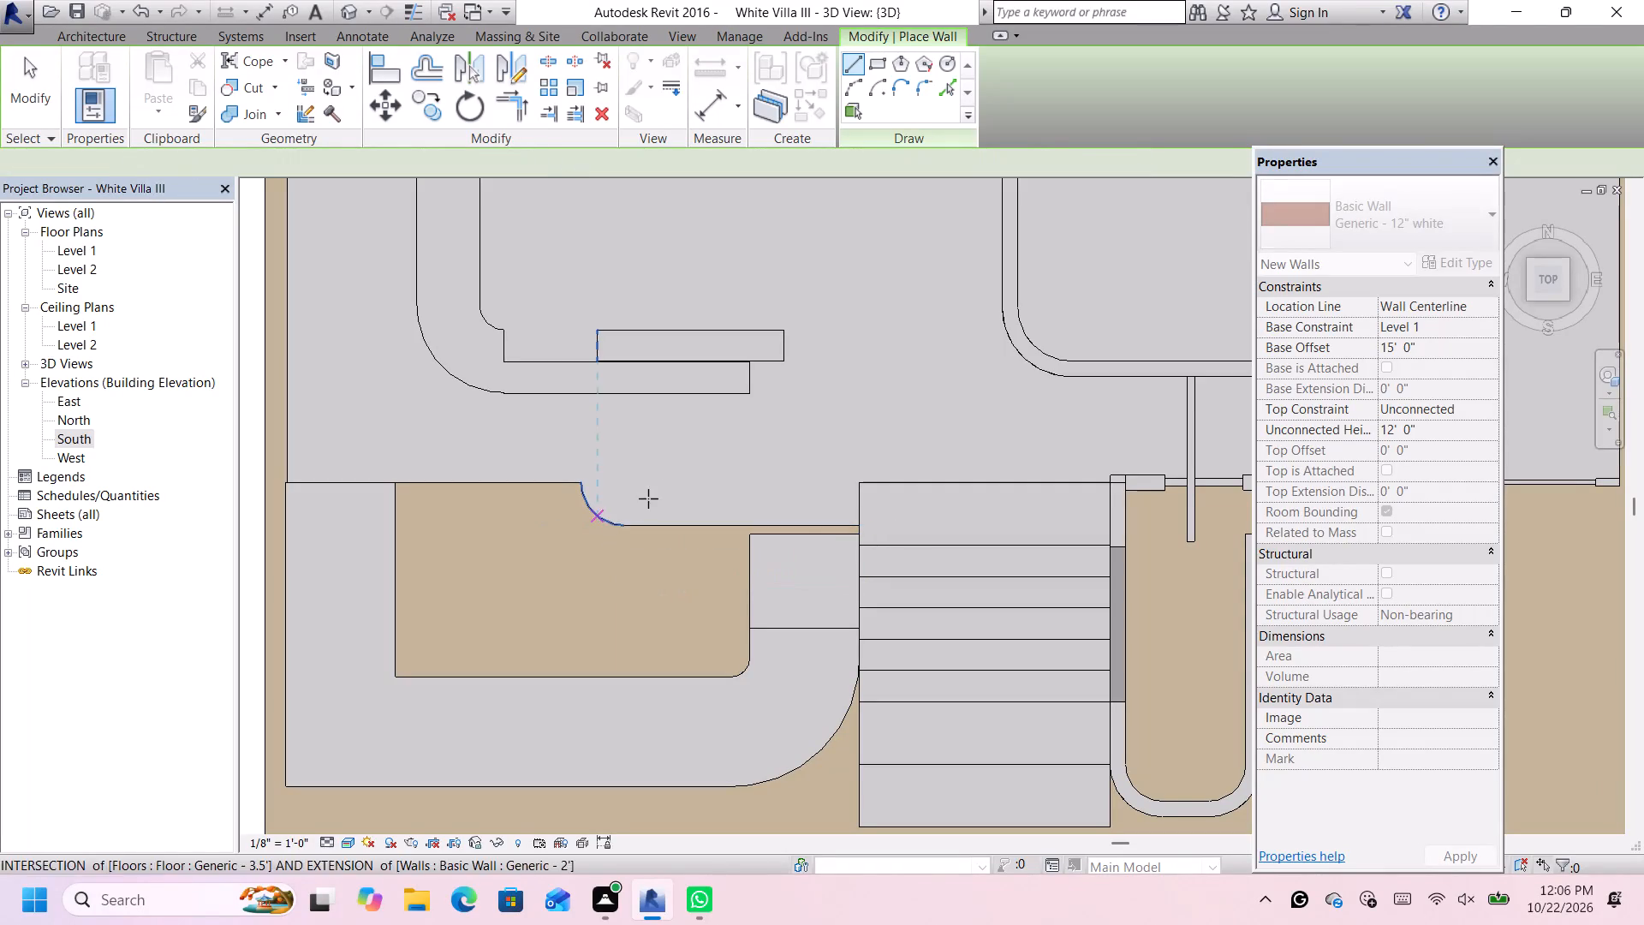
key("ctrl+z")
key("ctrl+z")
key("ctrl+z")
key("ctrl+z")
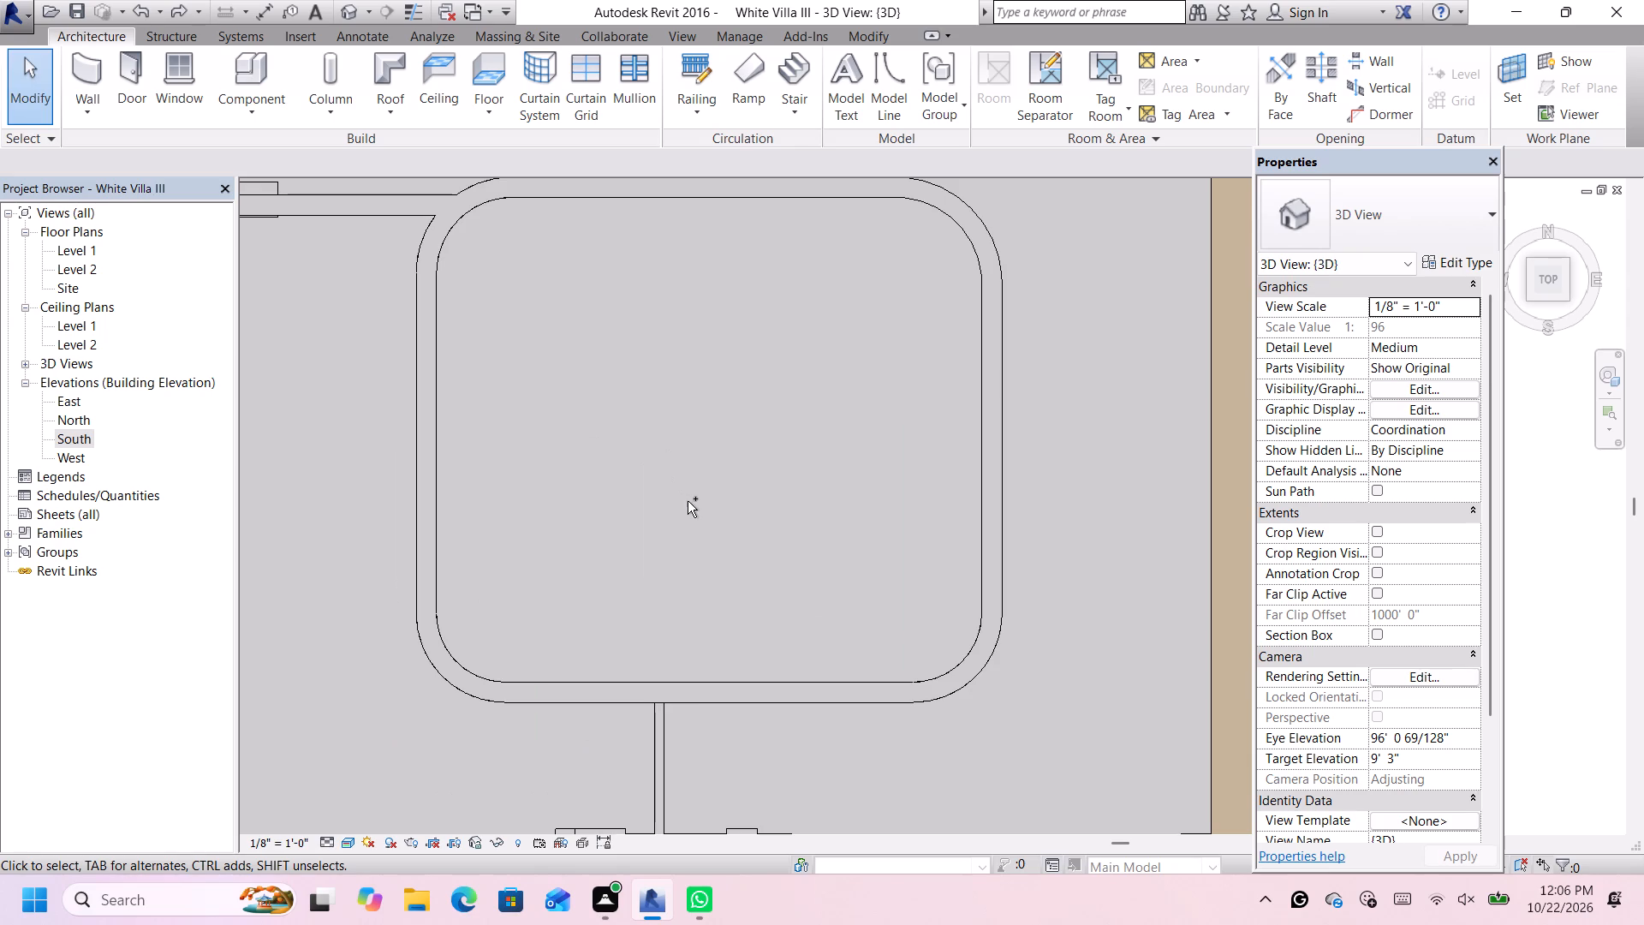
scroll(681, 501, "down", 11)
key("ctrl+z")
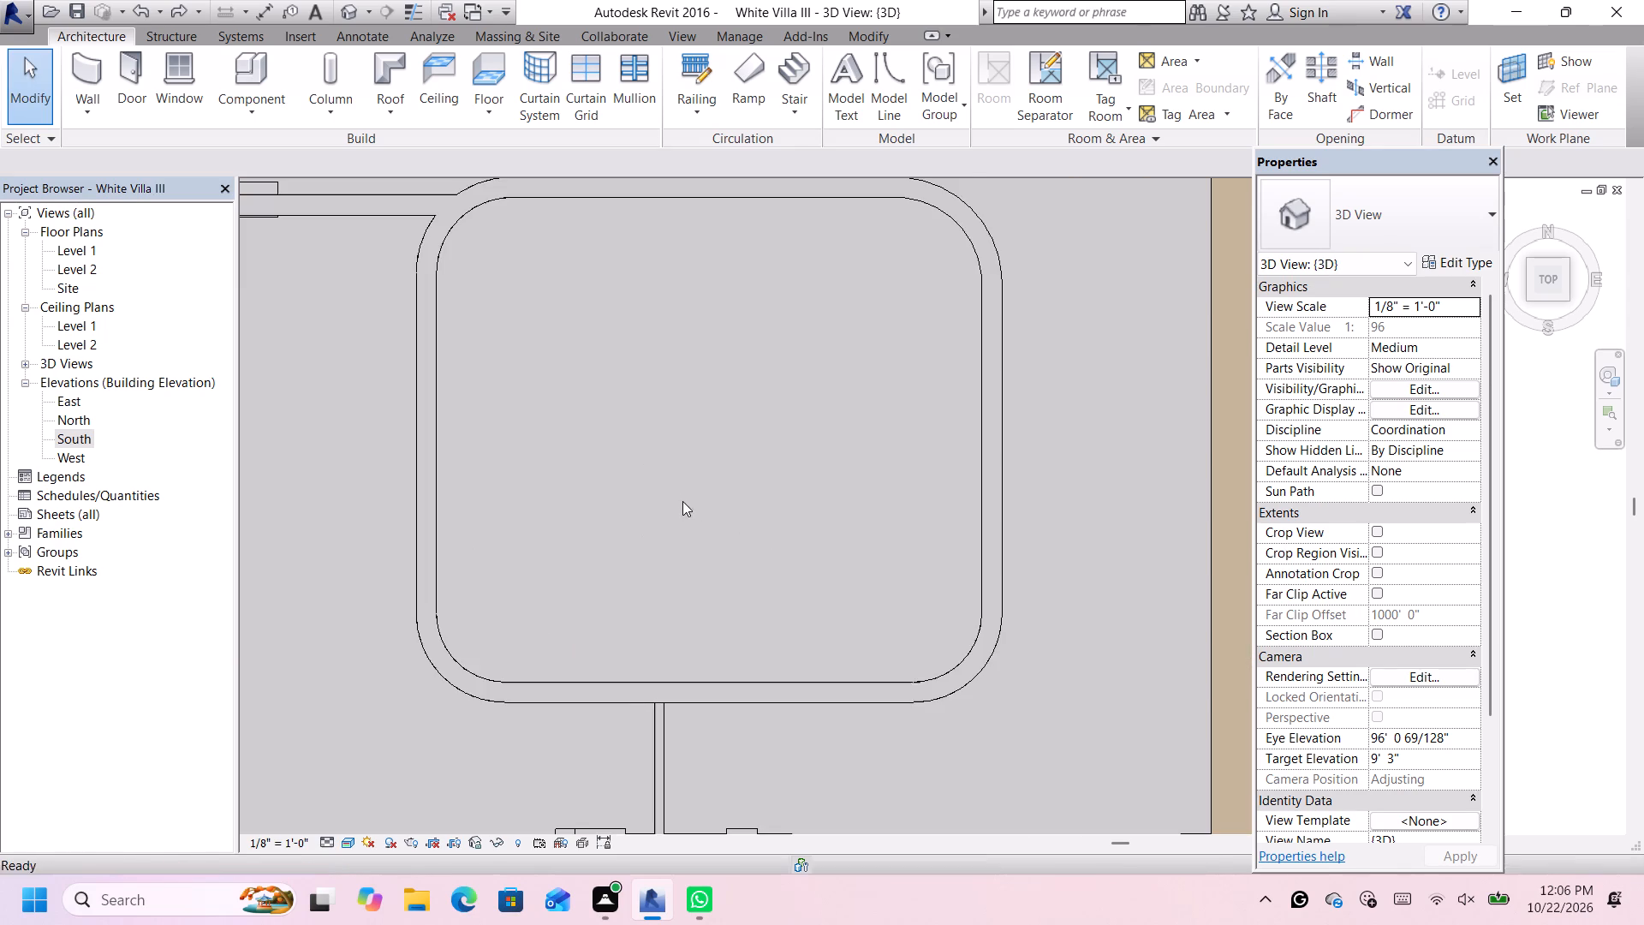
scroll(686, 501, "down", 7)
key("ctrl+z")
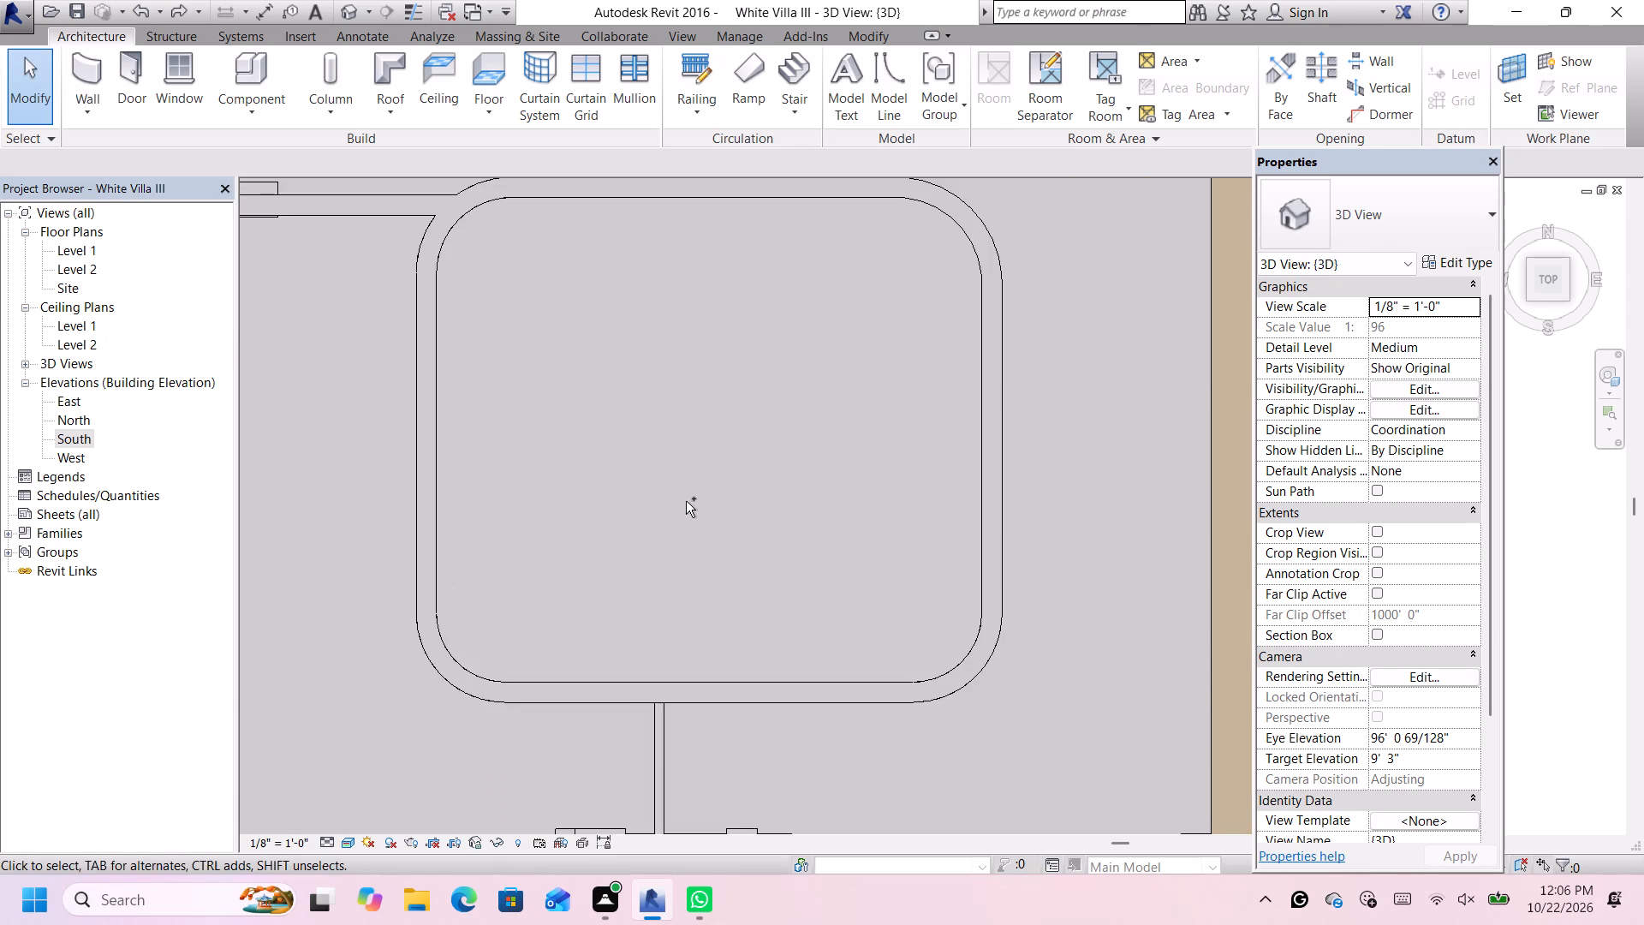
key("ctrl+z")
scroll(686, 501, "down", 7, "ctrl")
scroll(686, 501, "down", 6)
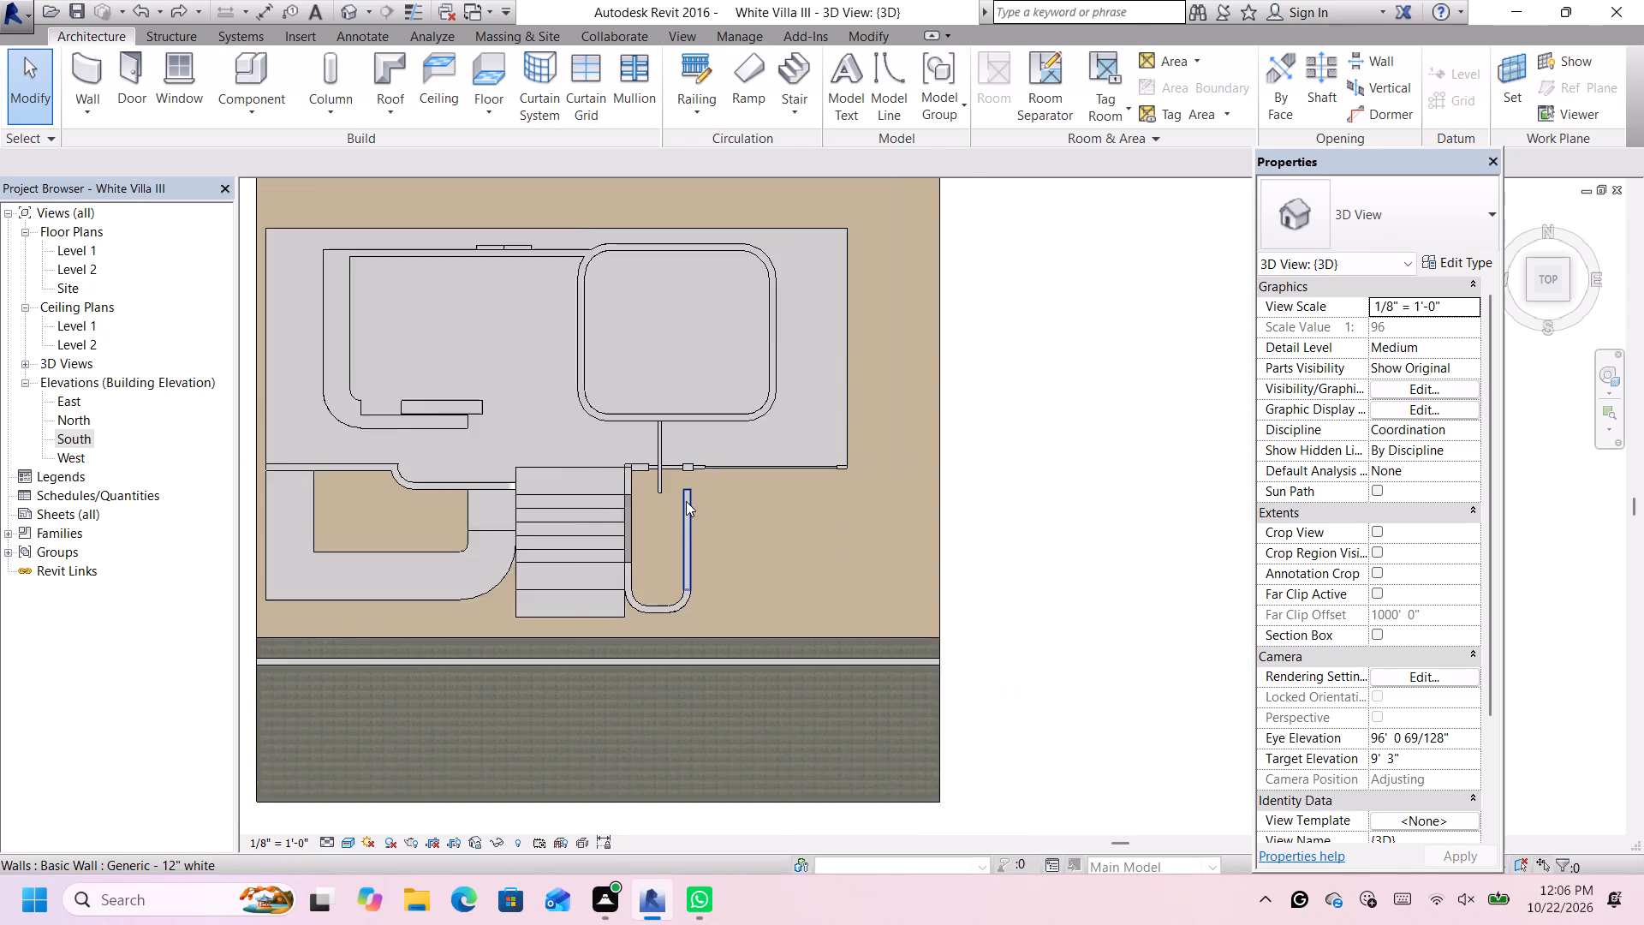
scroll(362, 502, "up", 1)
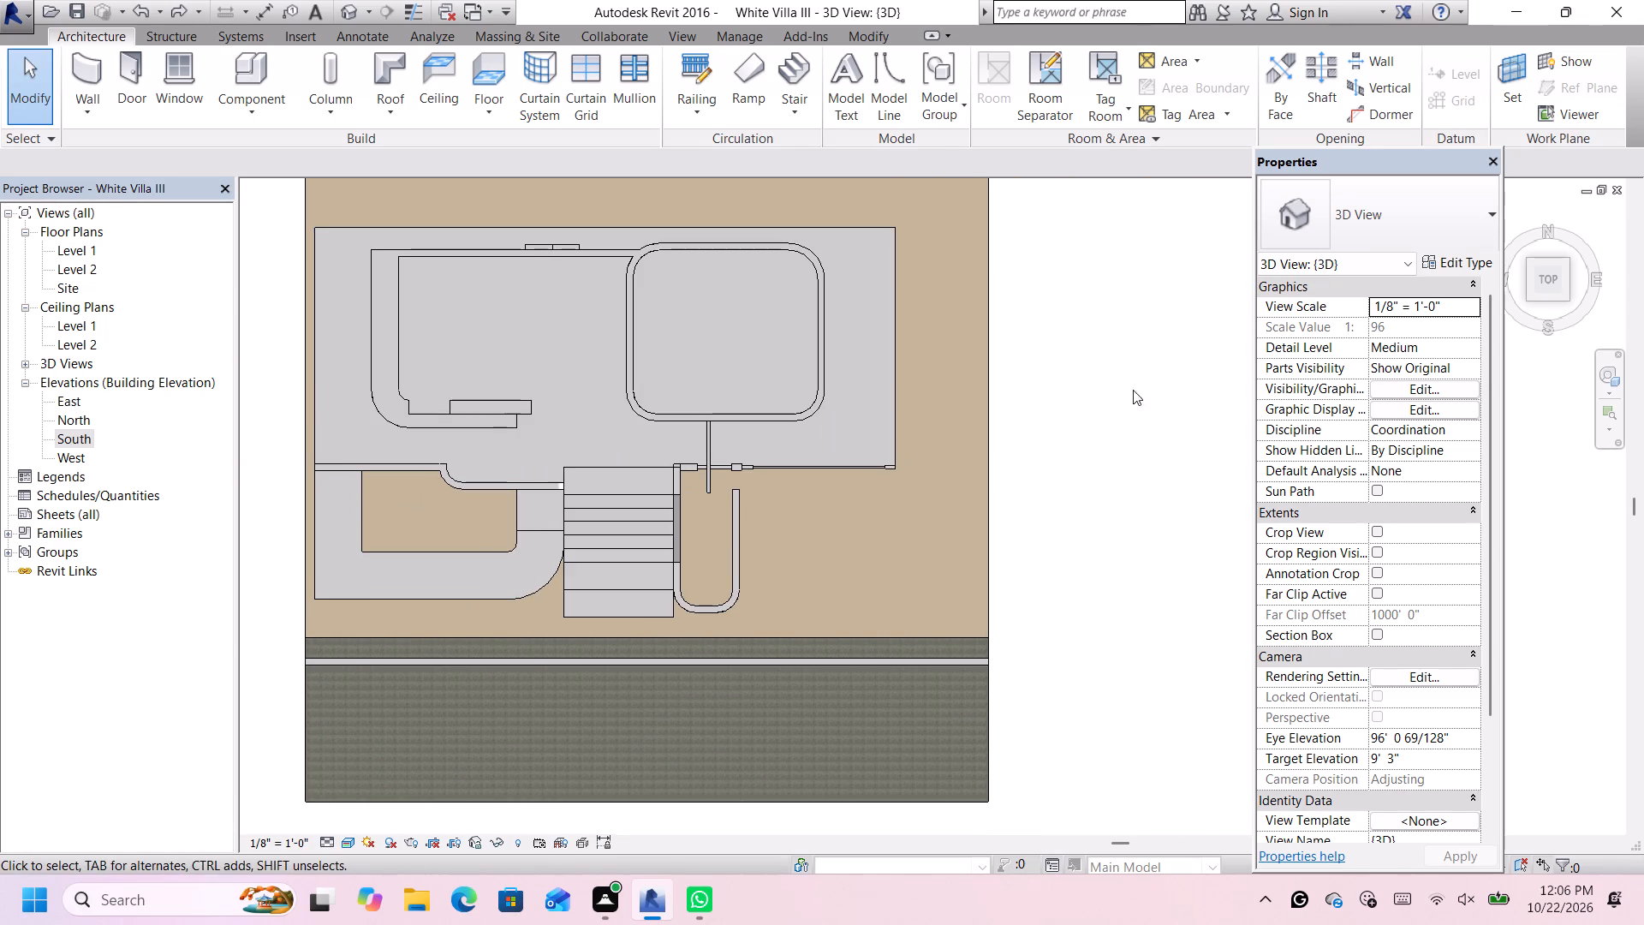
In an angled front-left 3D view, nudge the straight Generic - 4' white side wall outward, away from the stairs.
left_click(1531, 300)
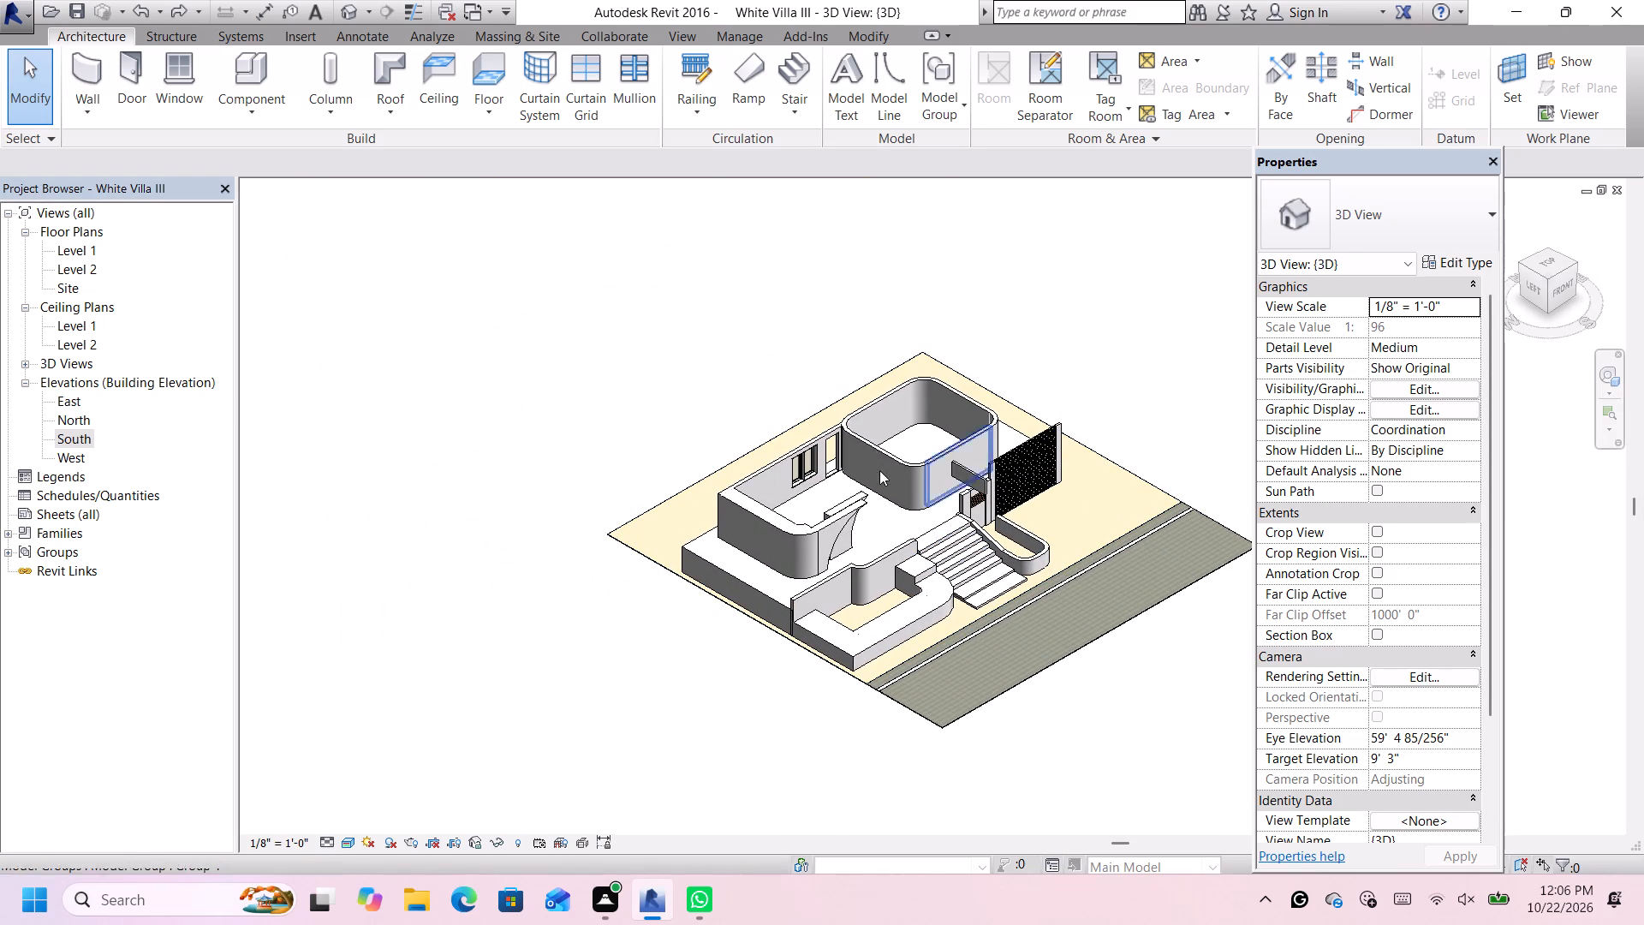
left_click(791, 511)
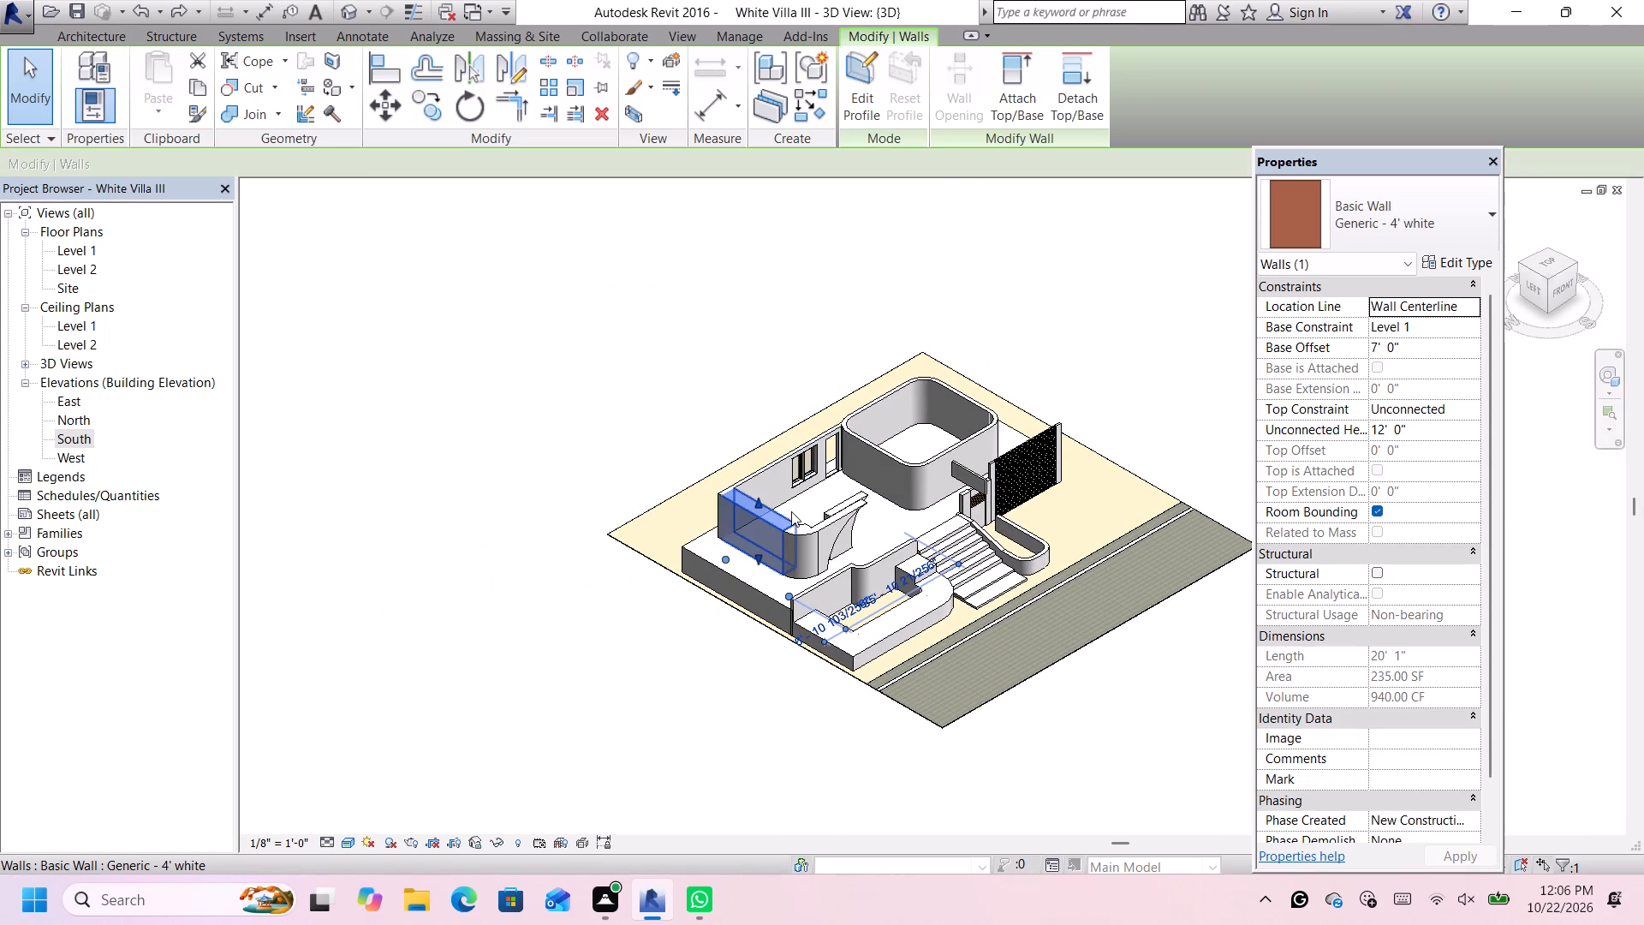
key("Left")
key("Left")
key("Left")
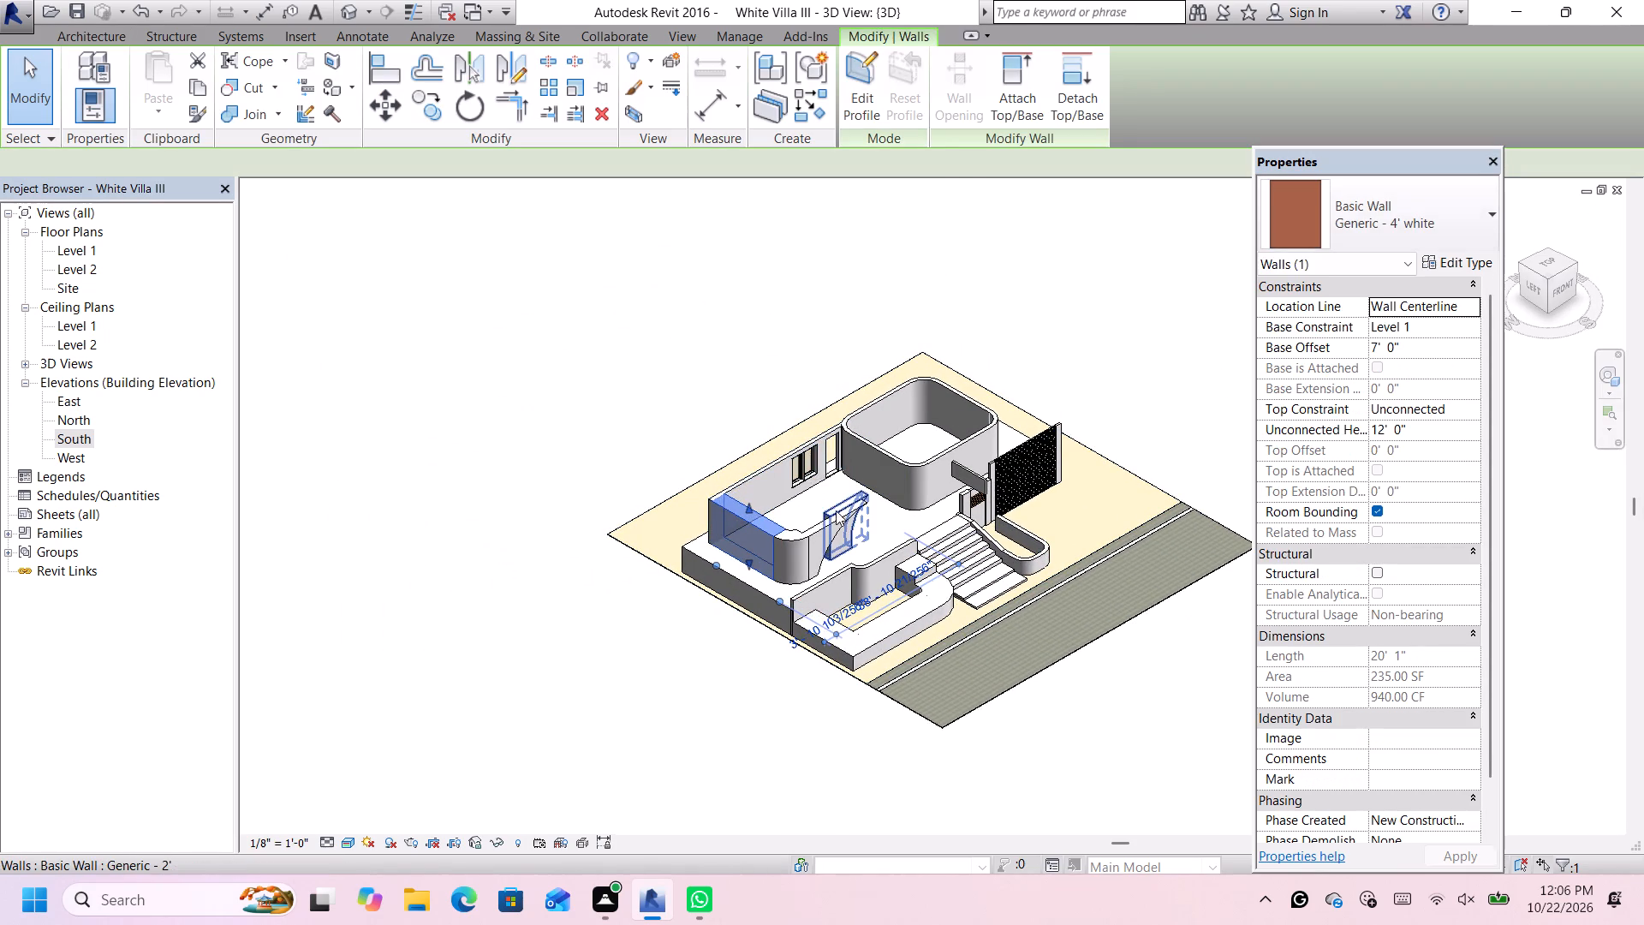
In the front view, nudge the shorter rear arc-cut 2' wall about 1' away from the stairs.
scroll(837, 510, "down", 3)
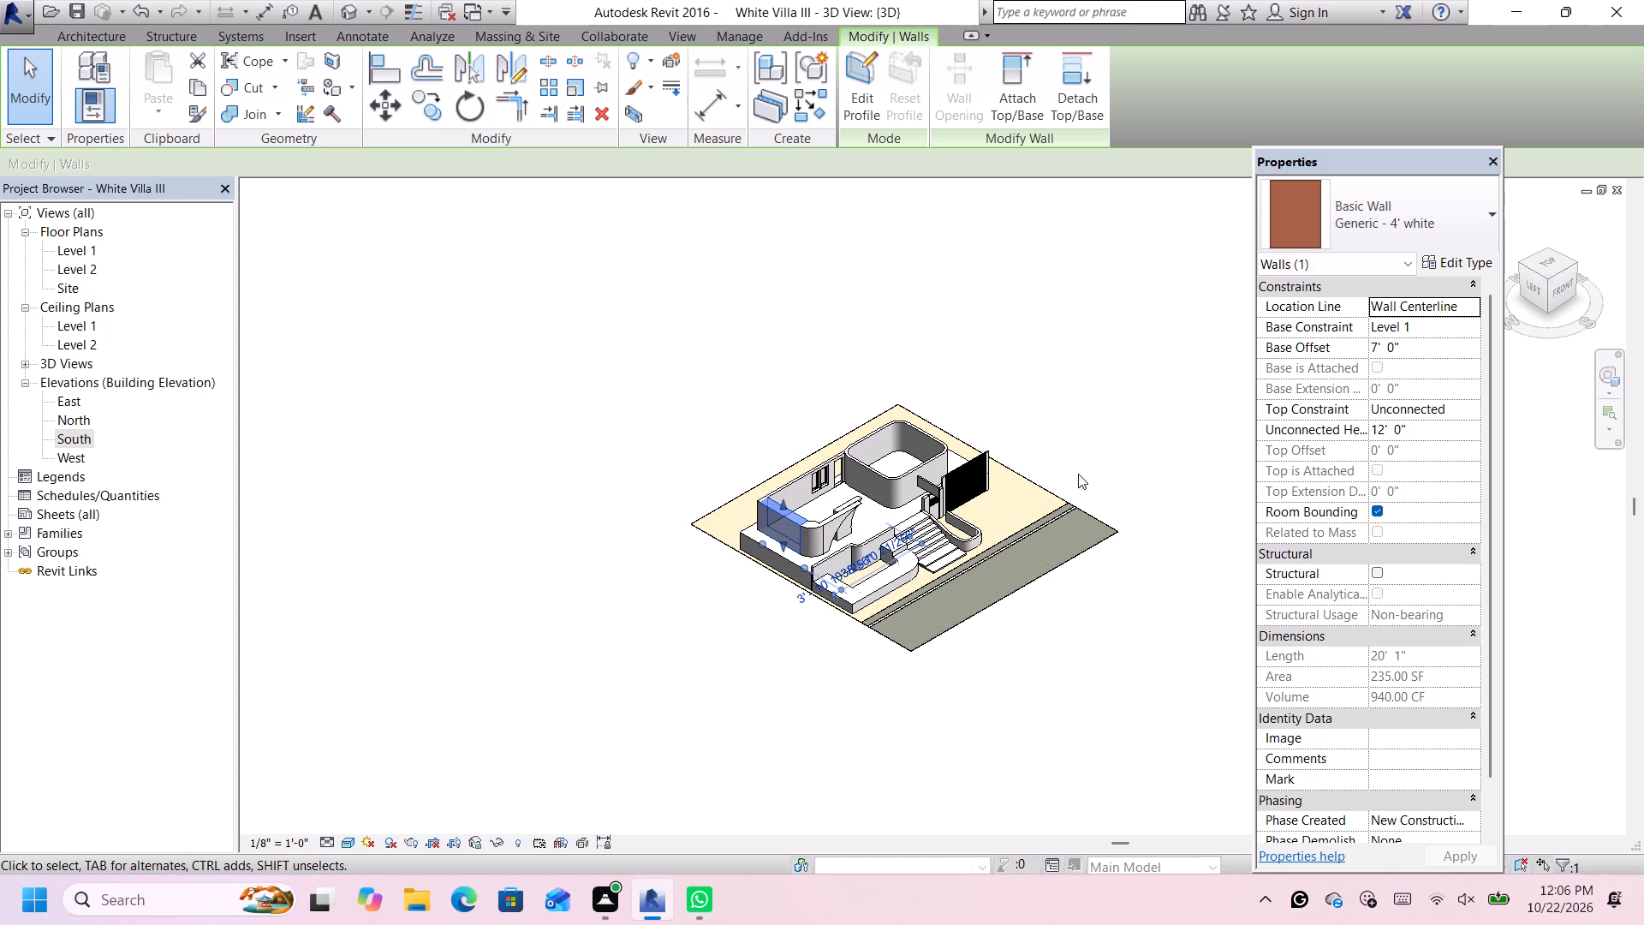
scroll(1521, 274, "up", 1)
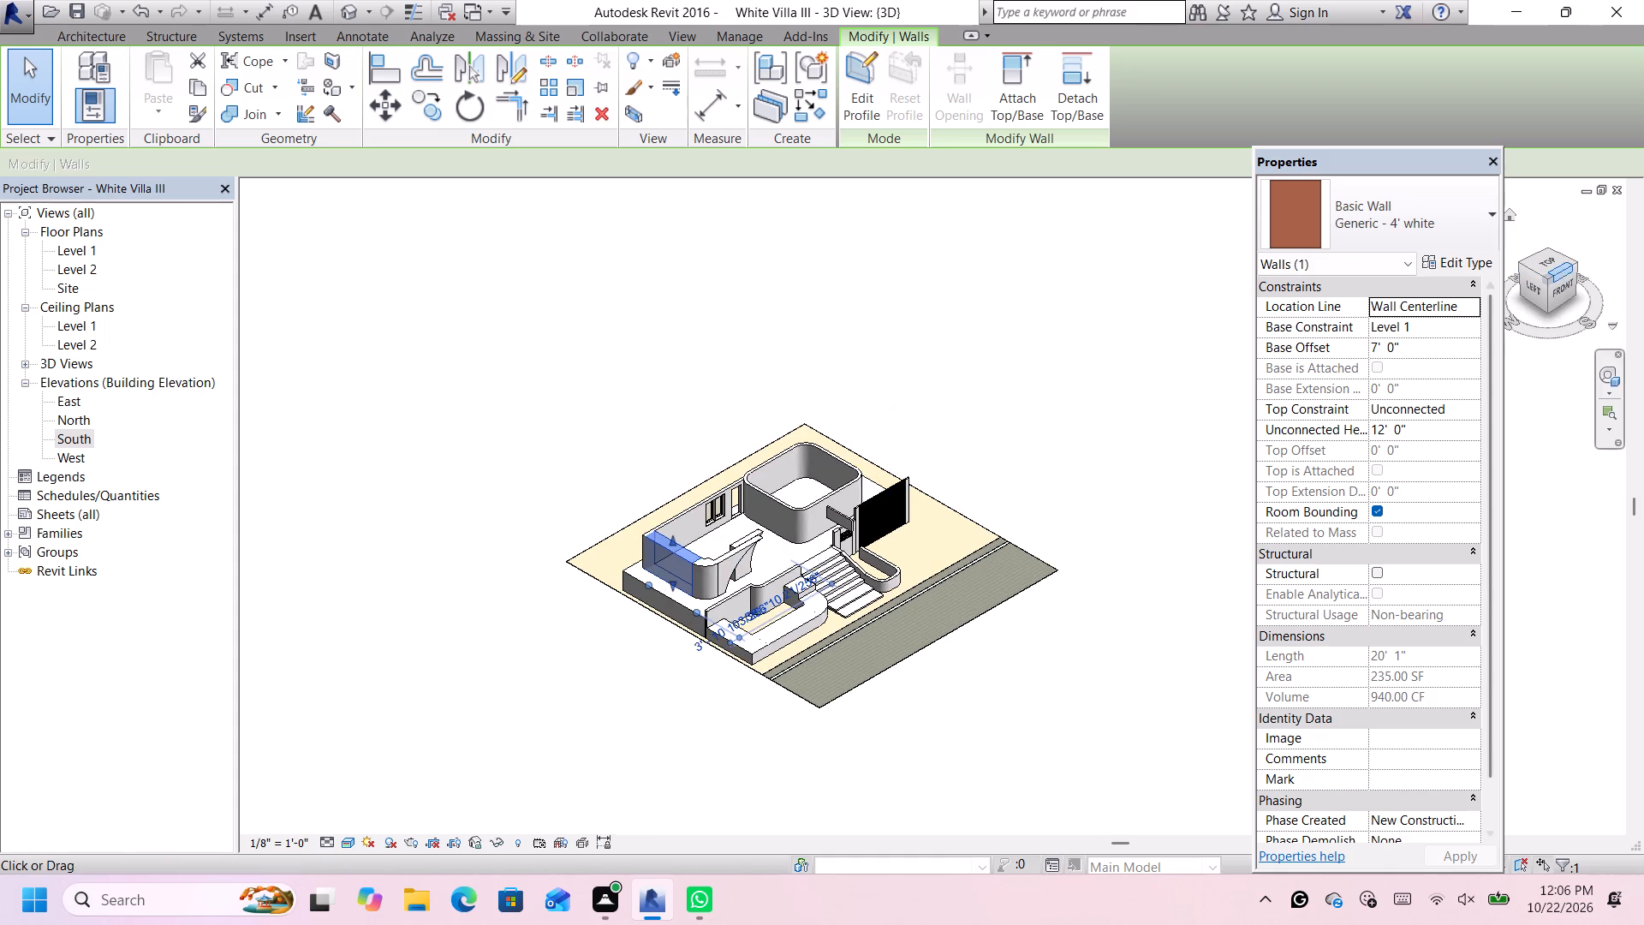
scroll(1562, 272, "up", 1)
left_click(1558, 285)
scroll(865, 556, "down", 2)
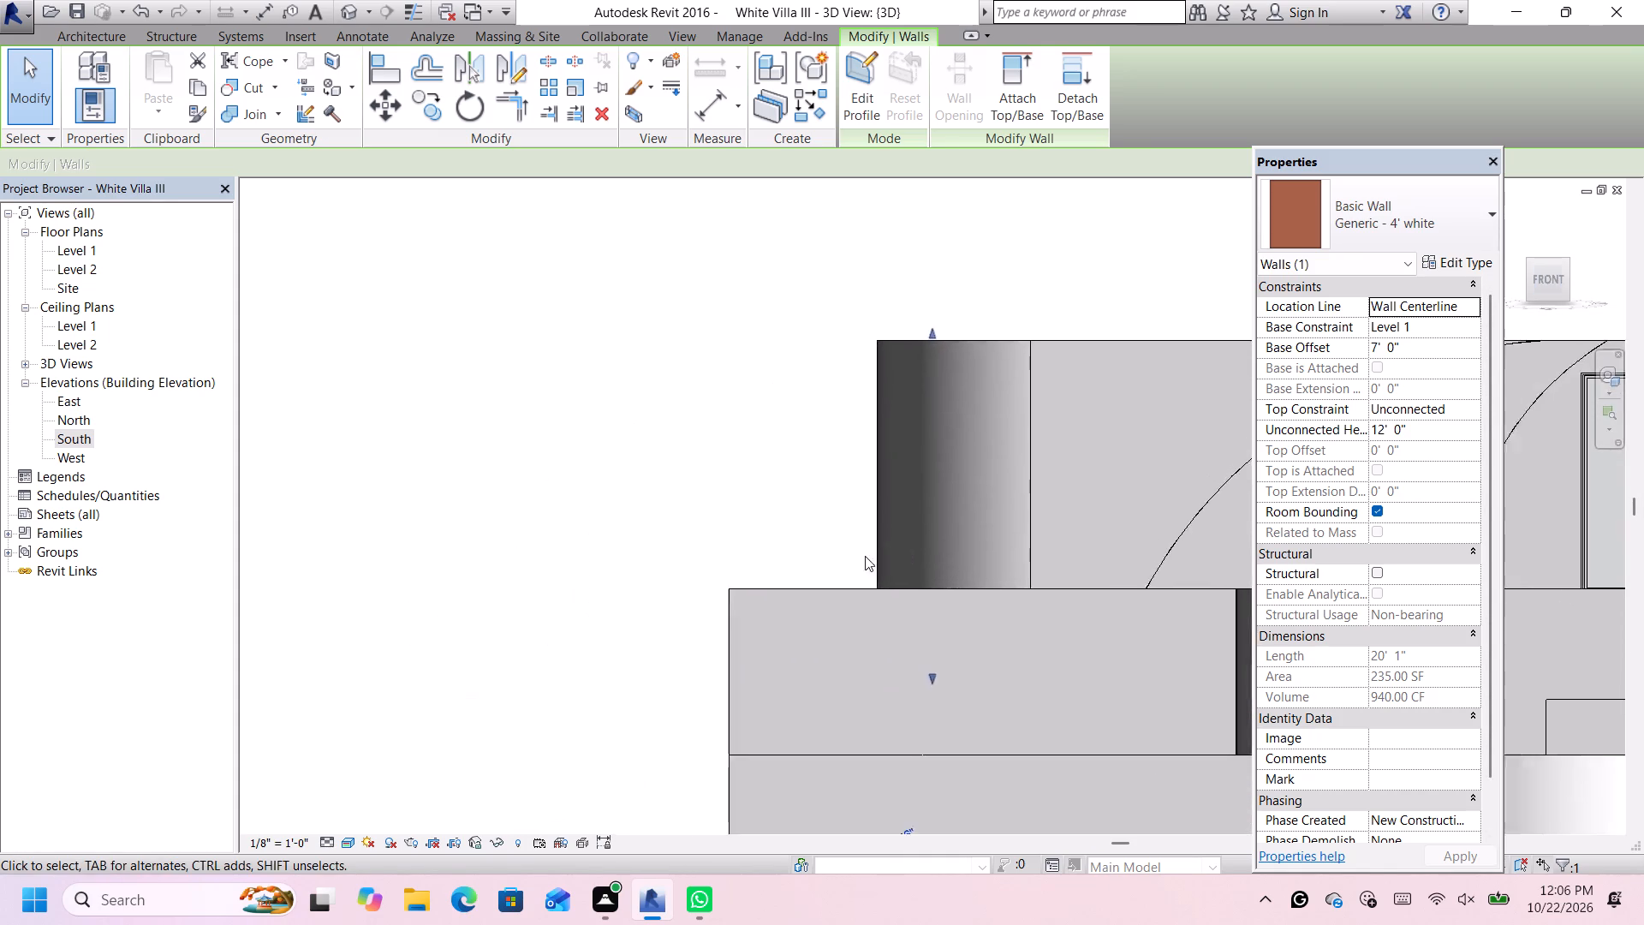
scroll(865, 556, "down", 8)
scroll(1073, 497, "up", 1)
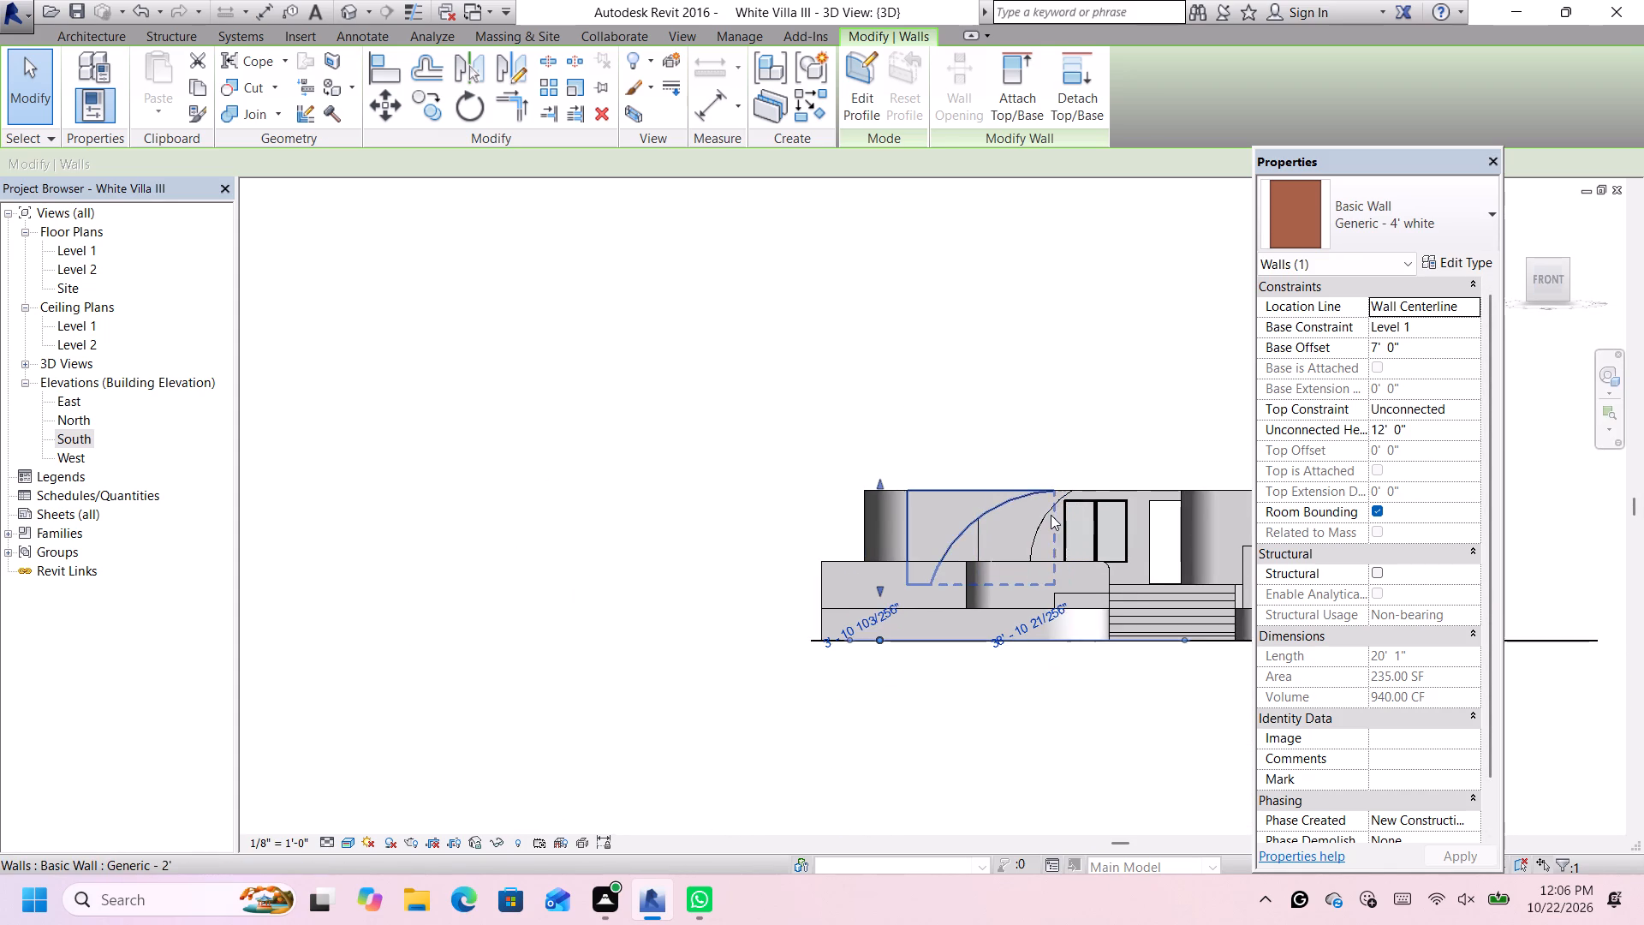
scroll(1051, 515, "up", 2)
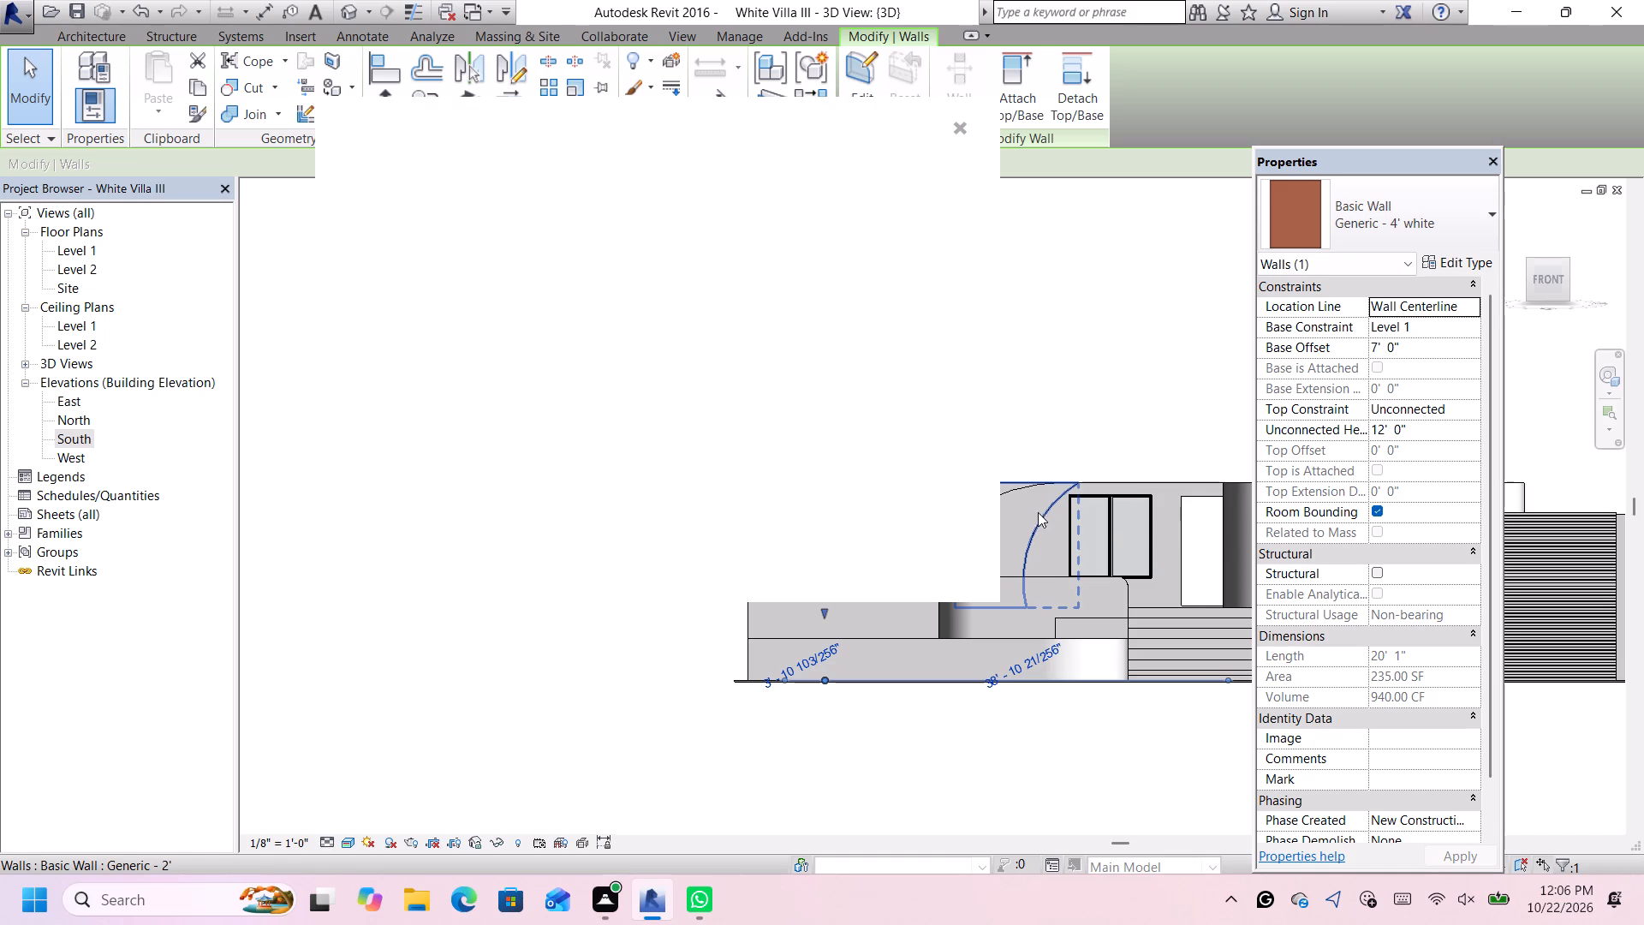
left_click(958, 128)
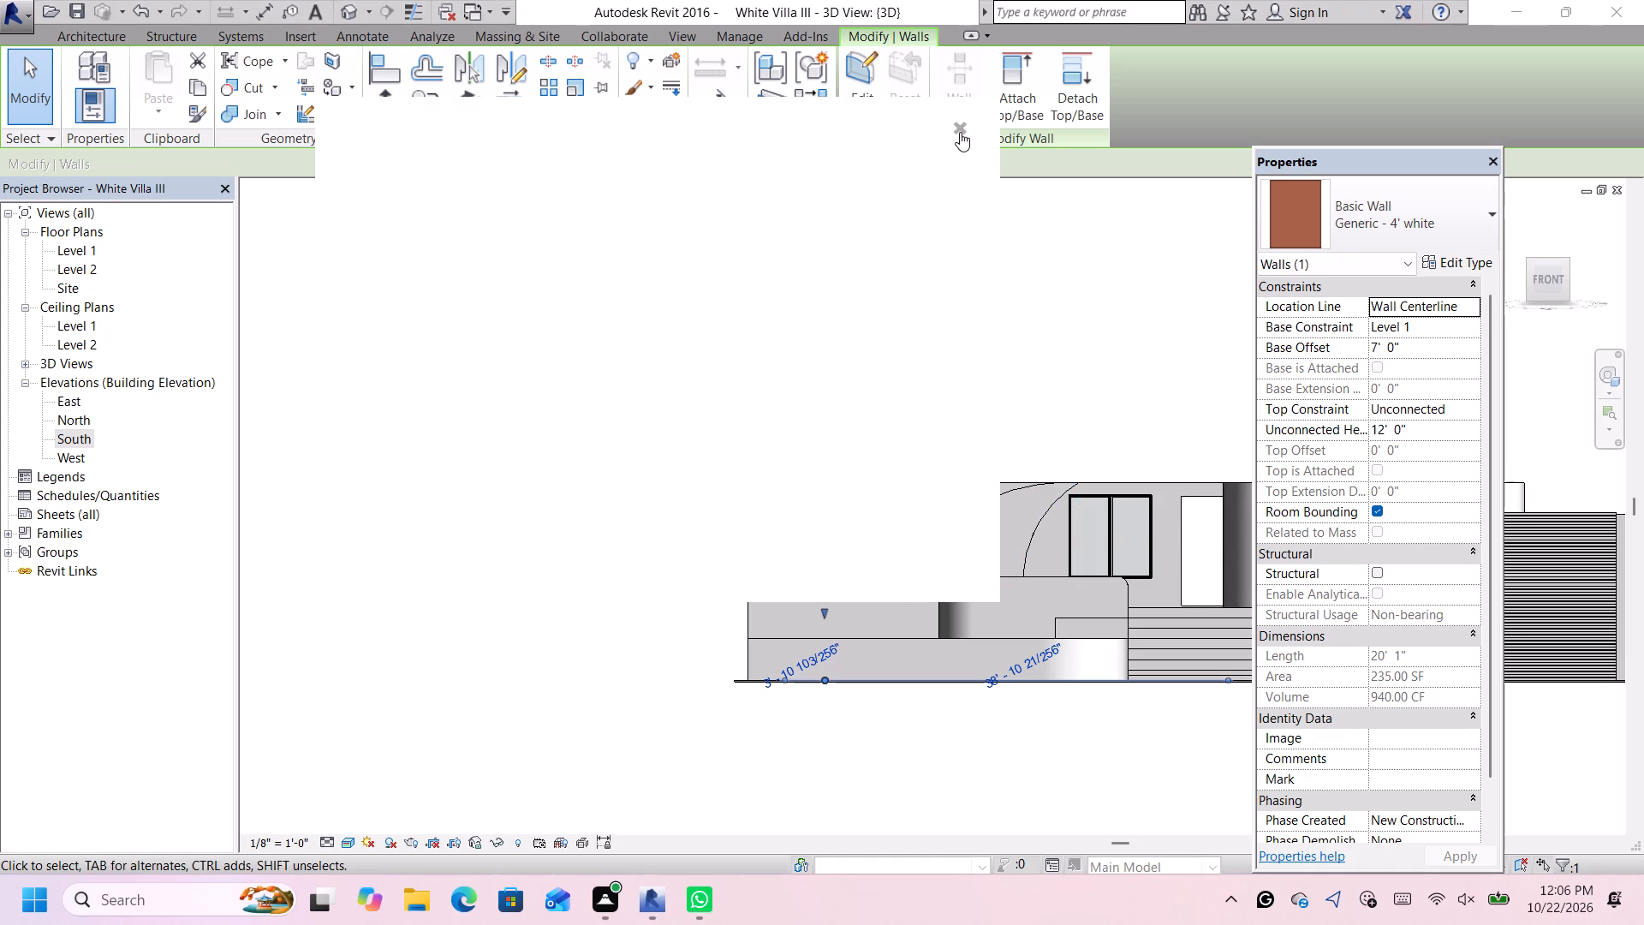
left_click(1030, 527)
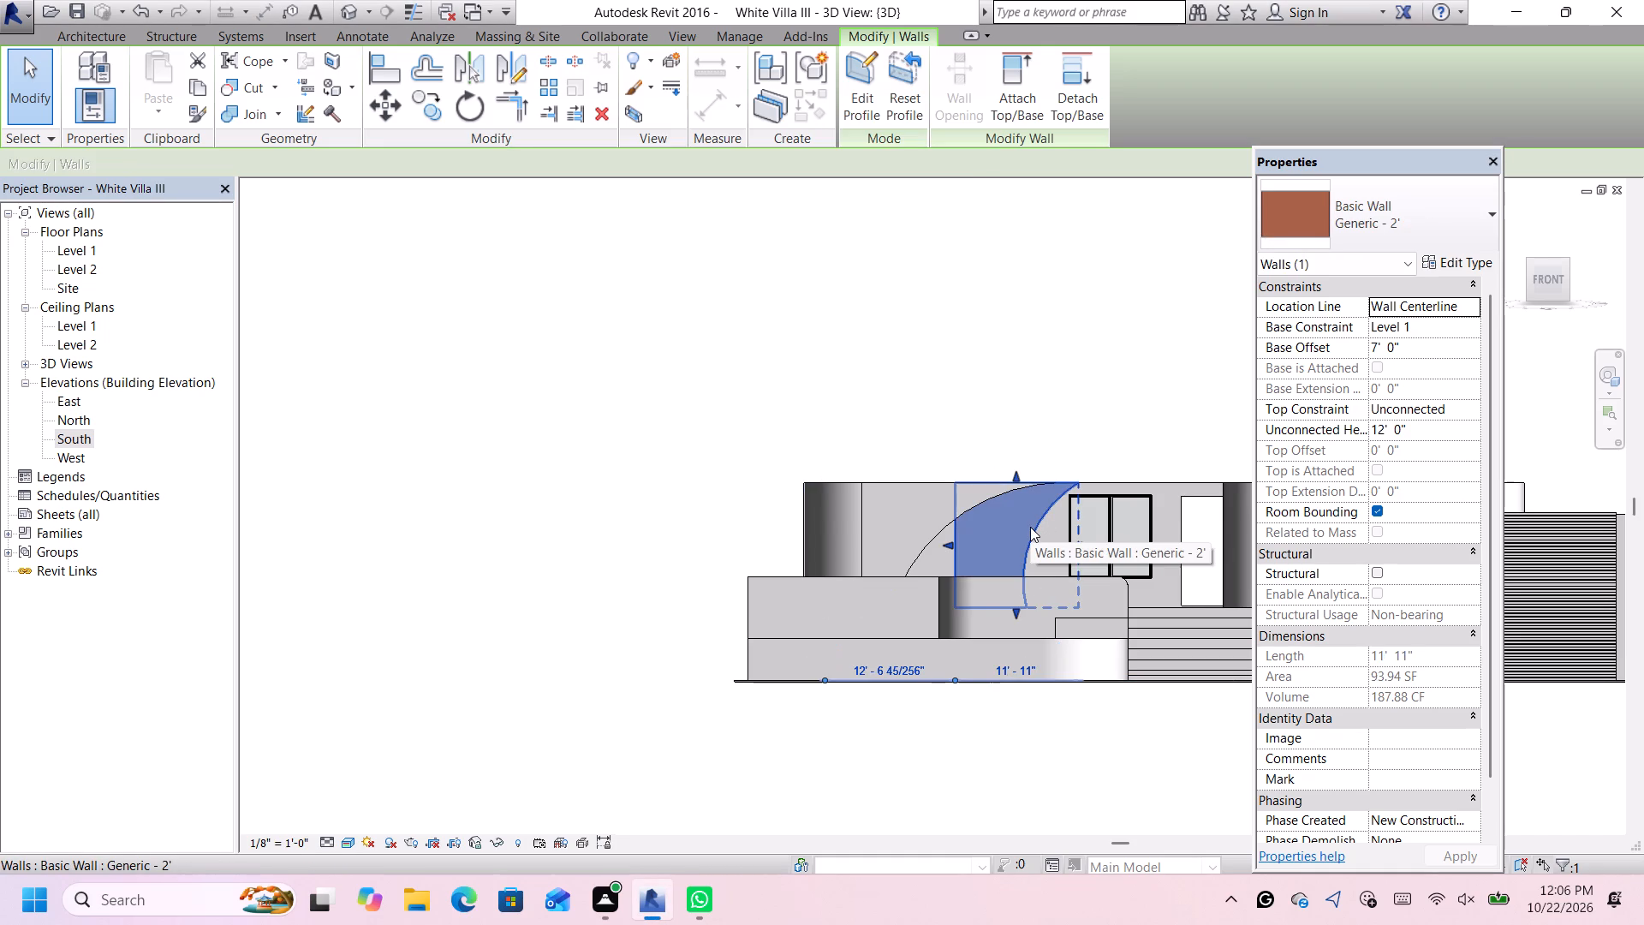
key("Left")
key("Left")
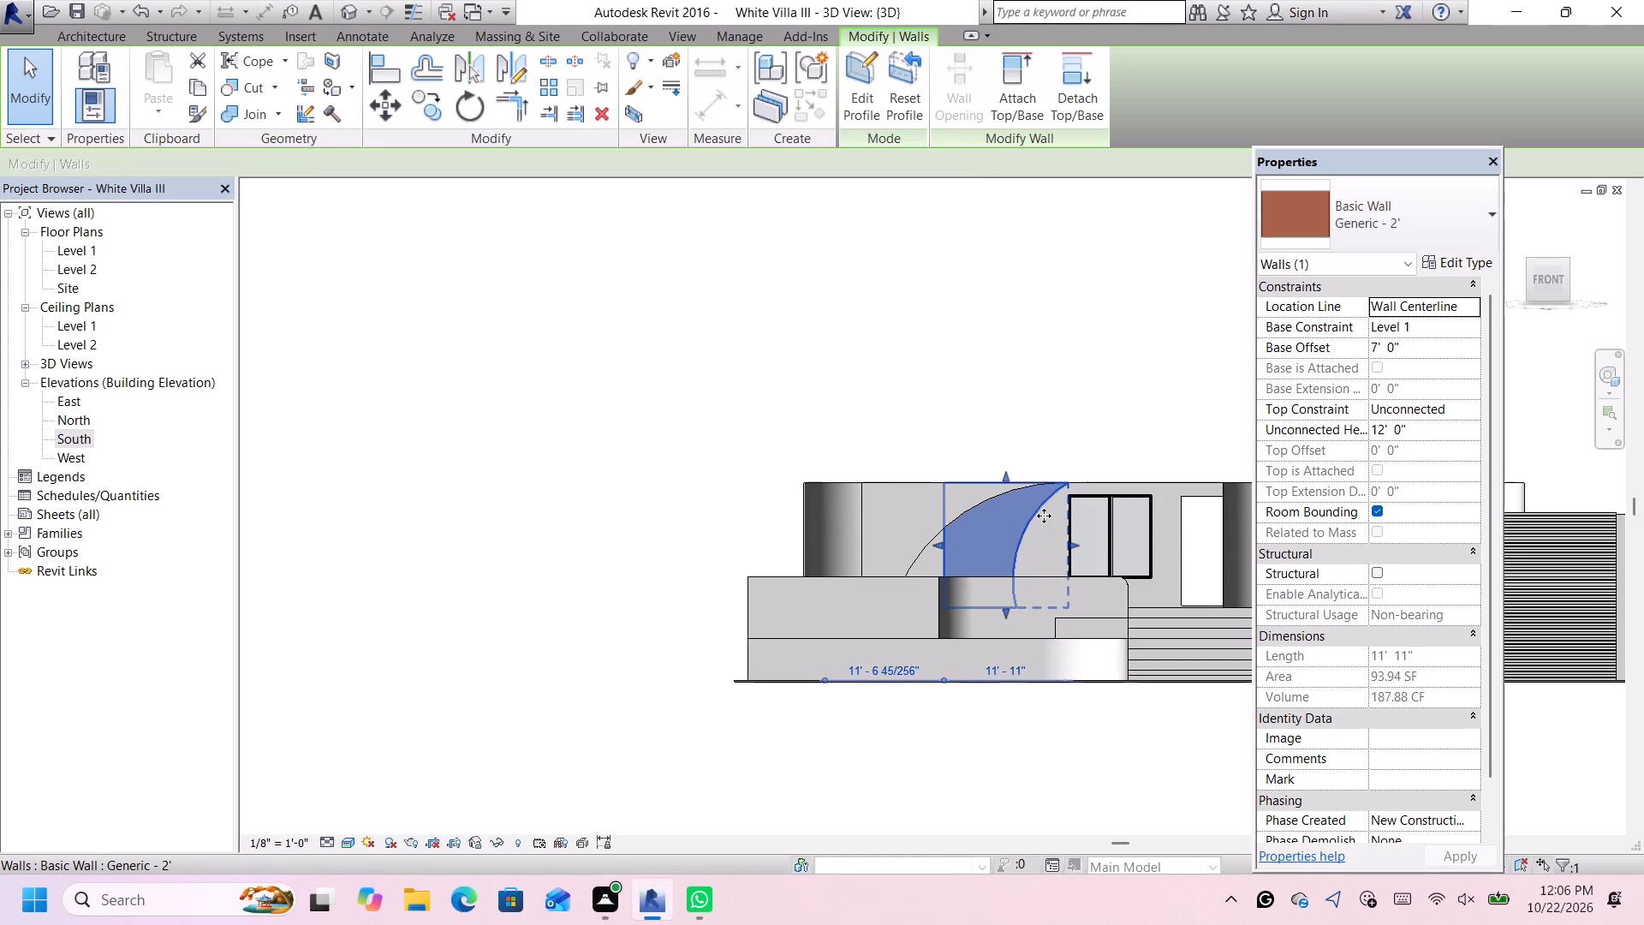
Edit the profile of the longer front arc-cut 2' wall and delete its curved edge.
scroll(1045, 516, "up", 1)
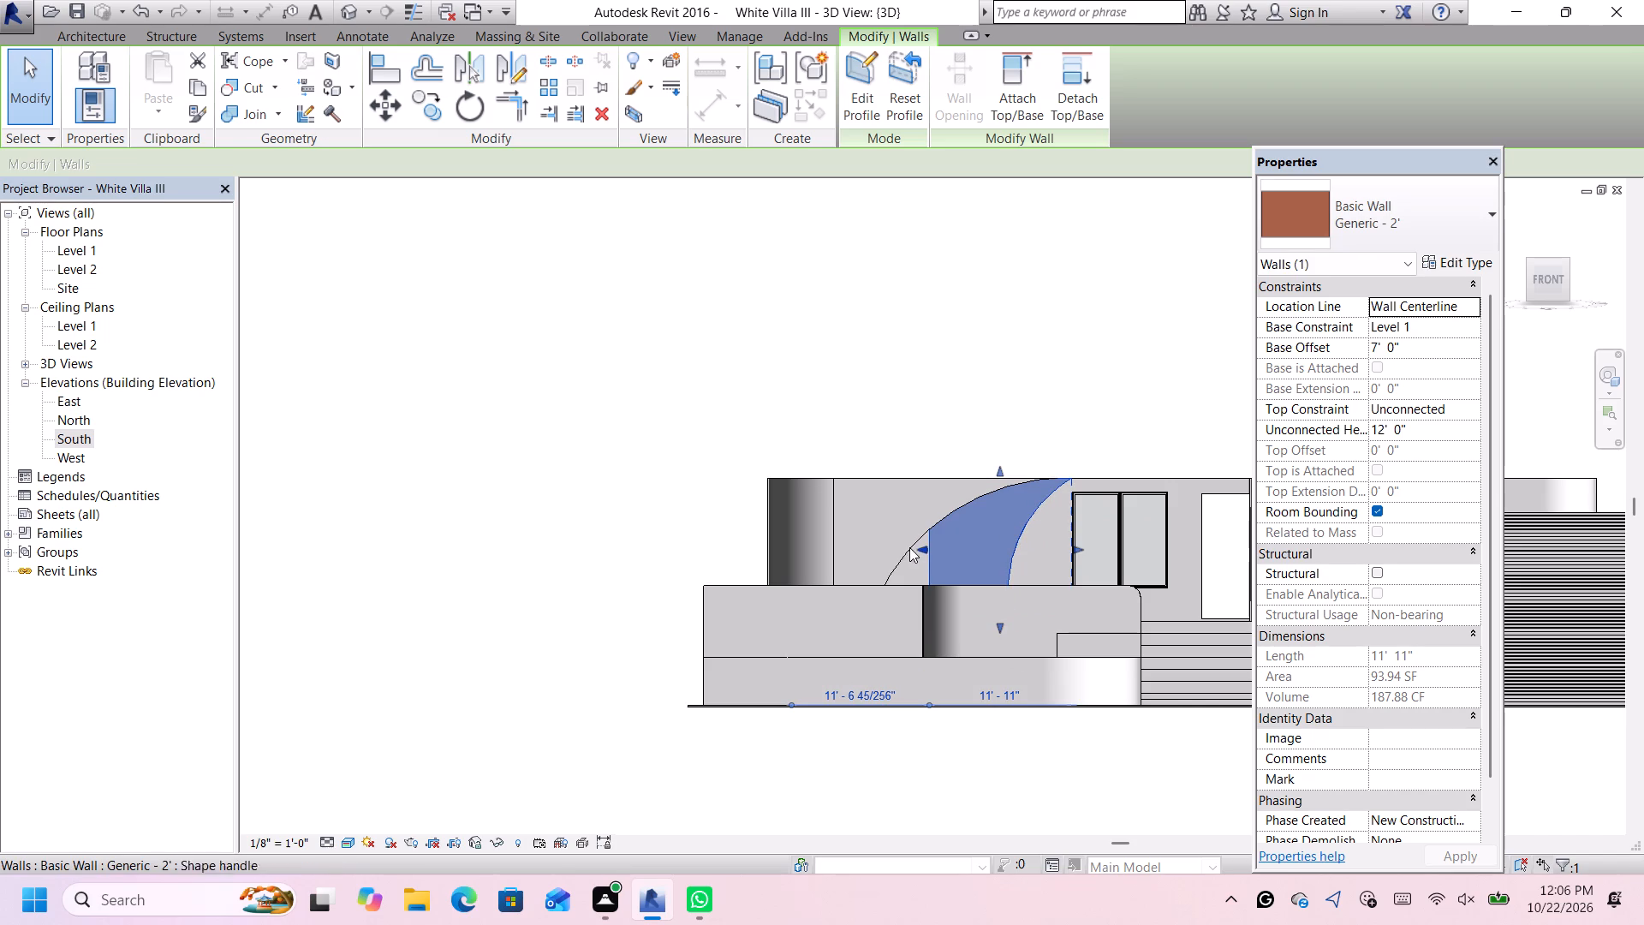
left_click(896, 554)
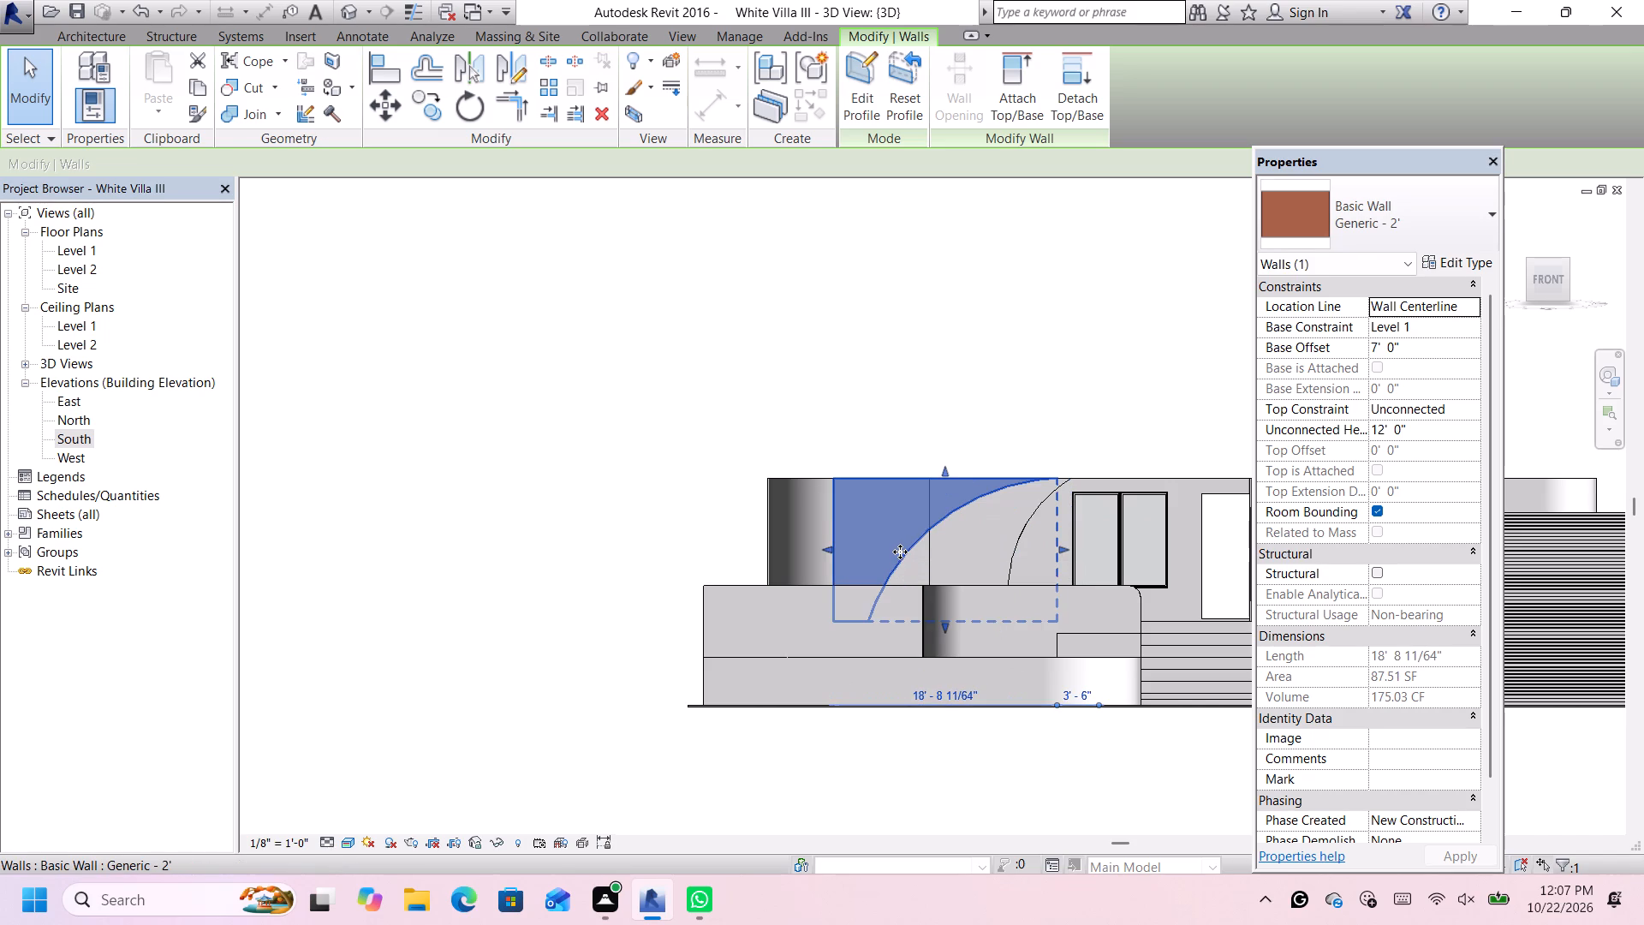
left_click(855, 78)
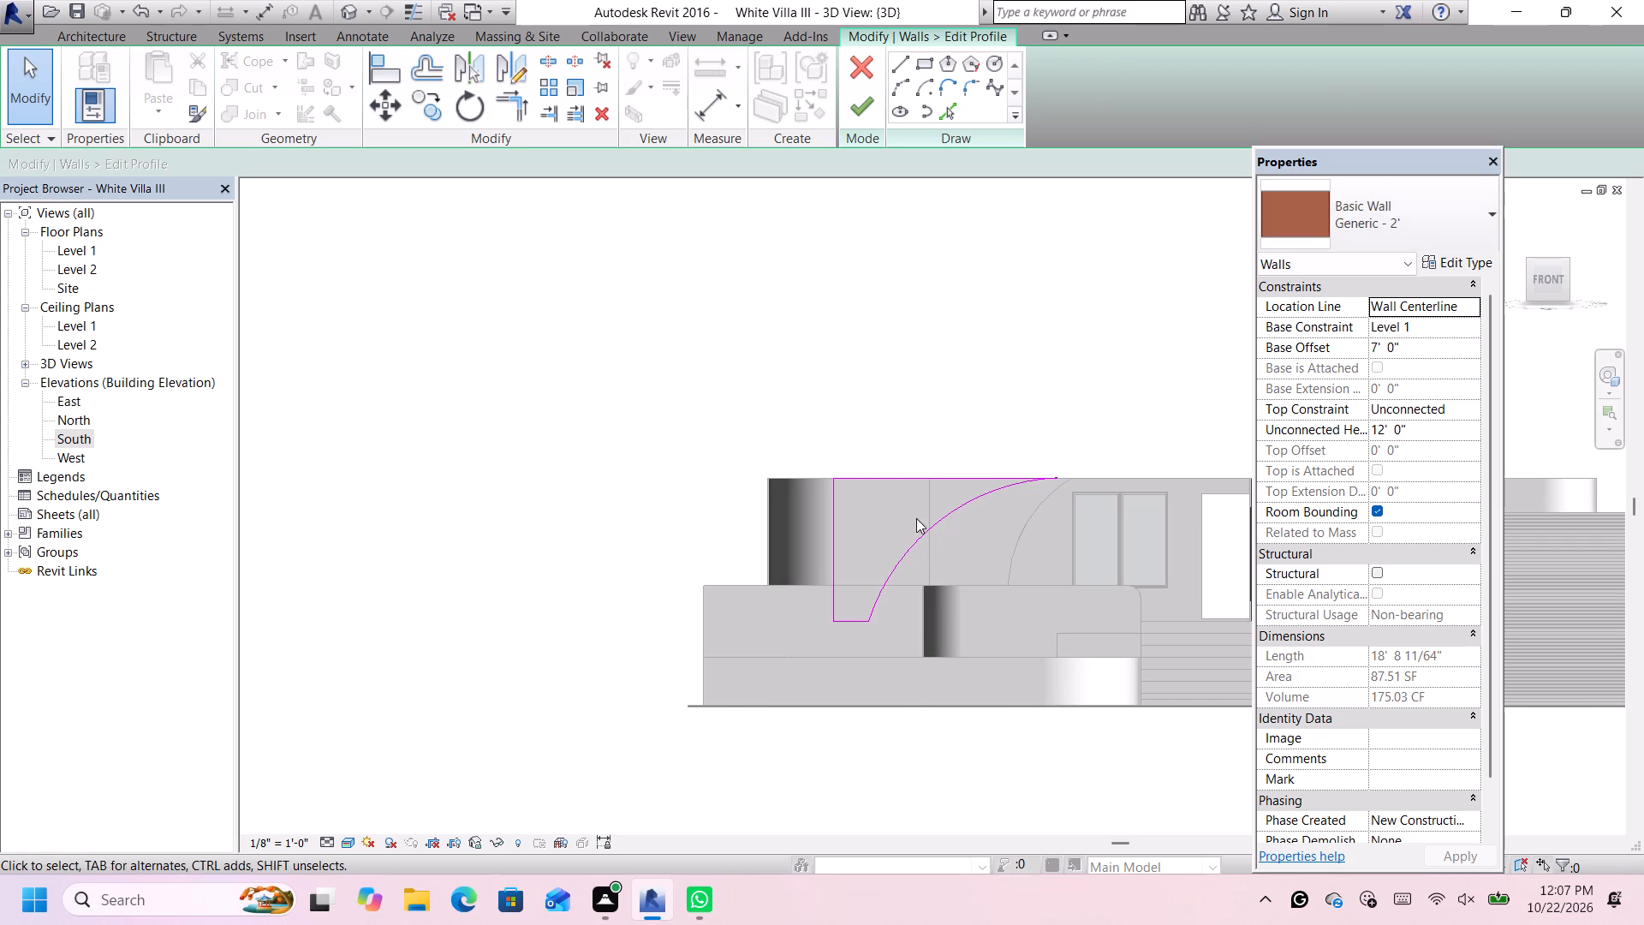
left_click(920, 534)
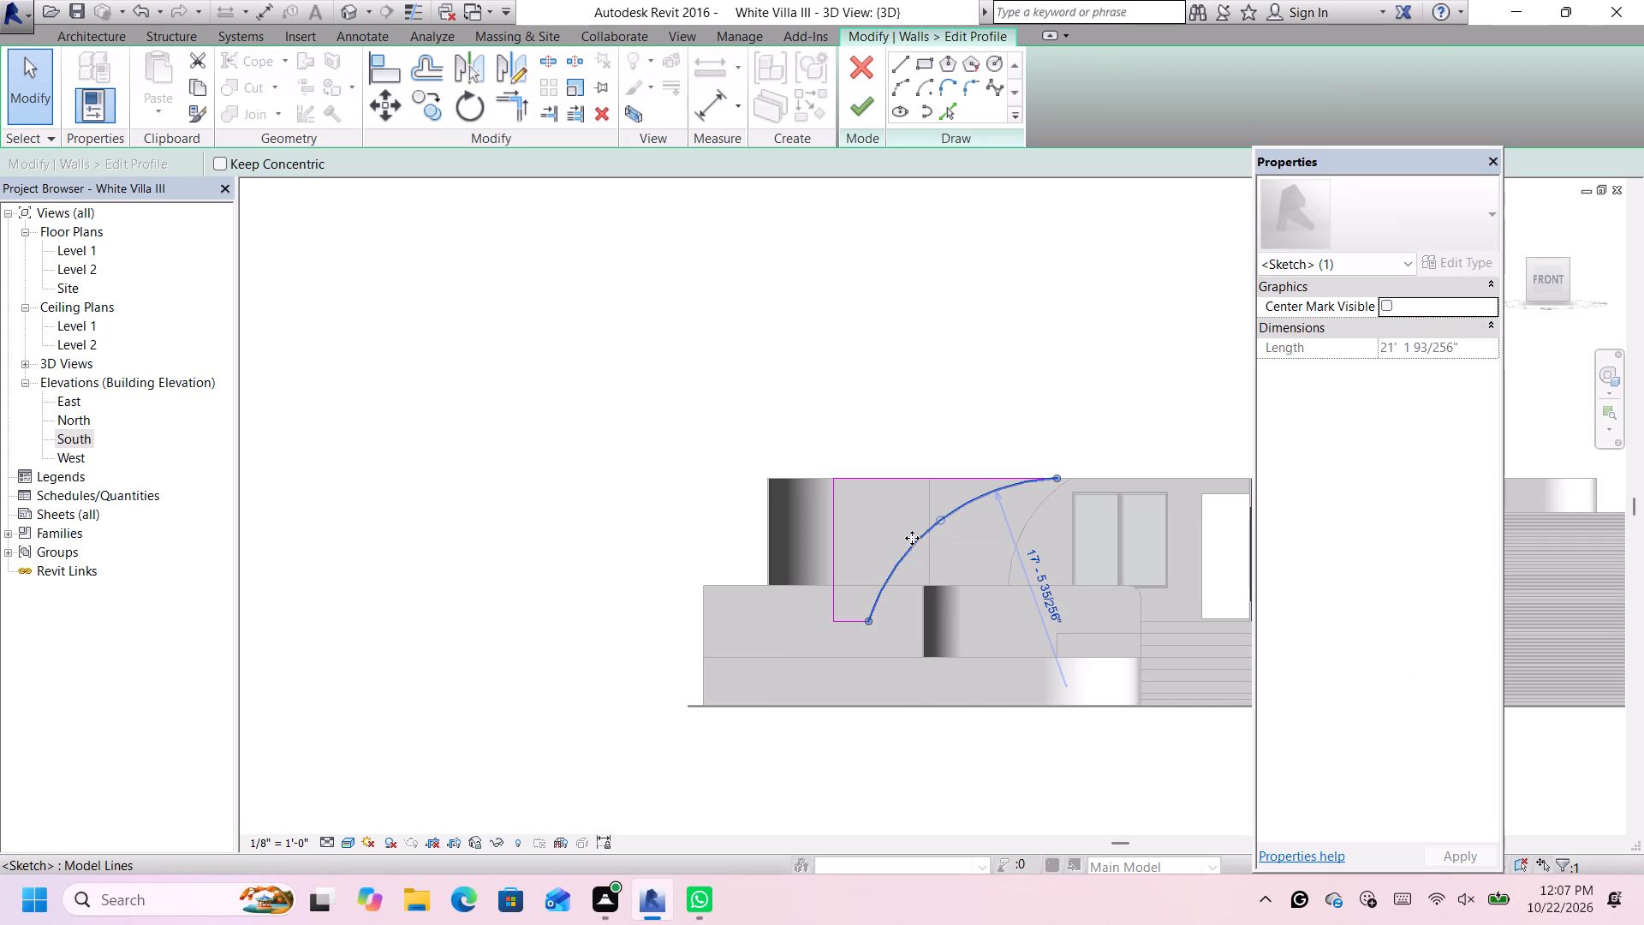
scroll(873, 627, "up", 2)
left_click_drag(869, 619, 885, 619)
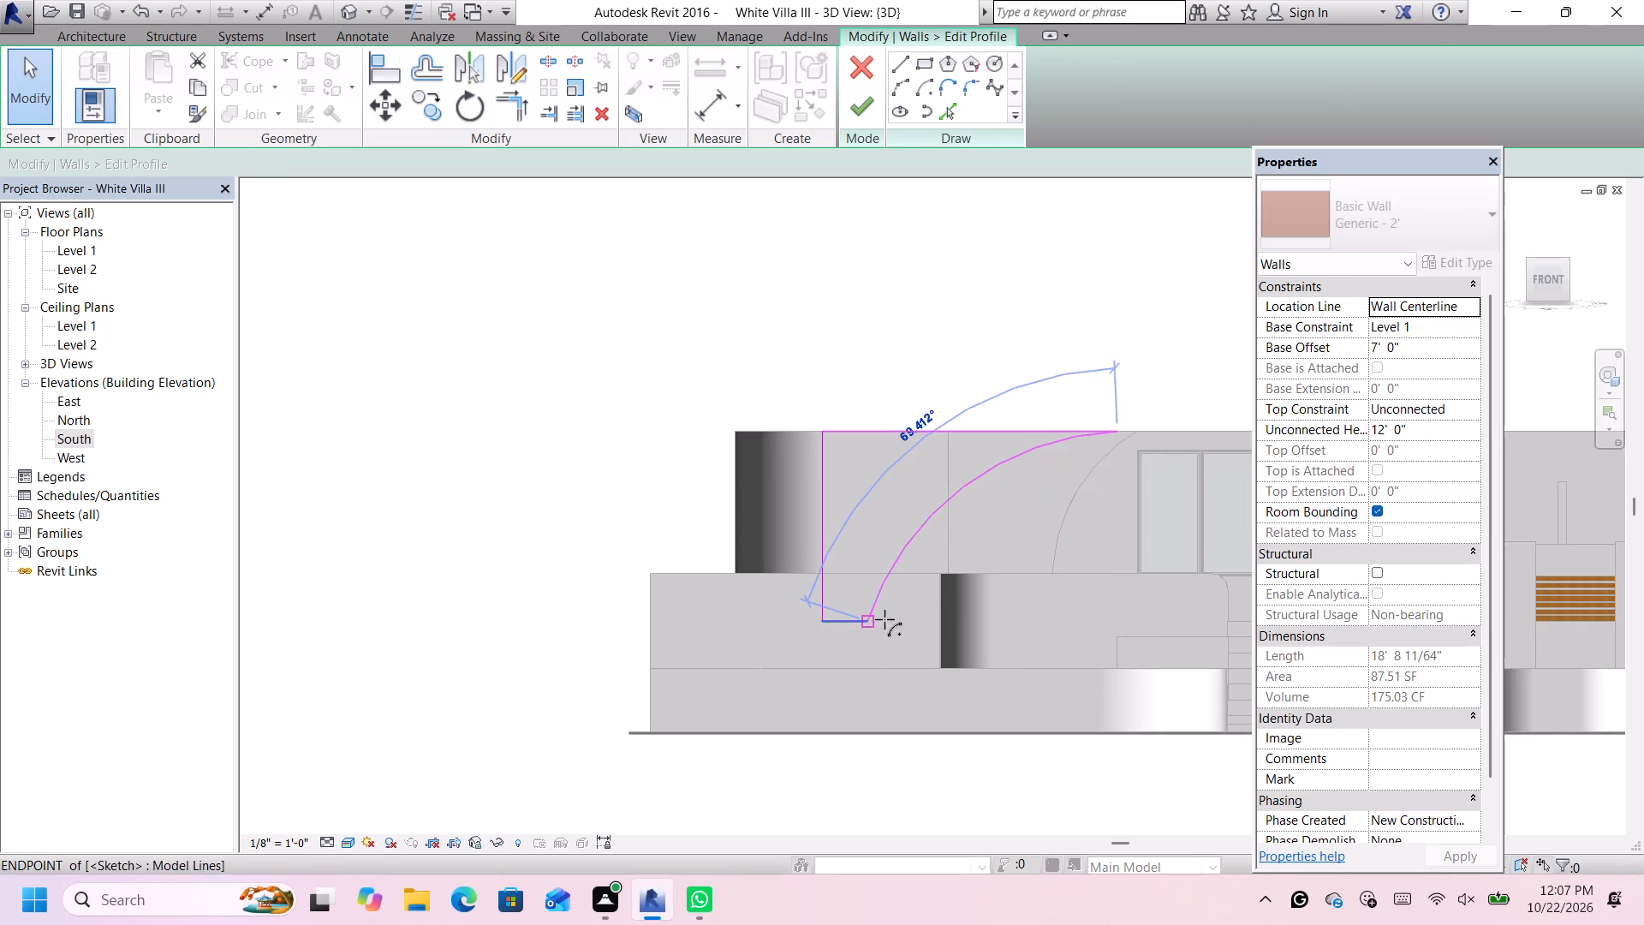
left_click_drag(885, 619, 911, 621)
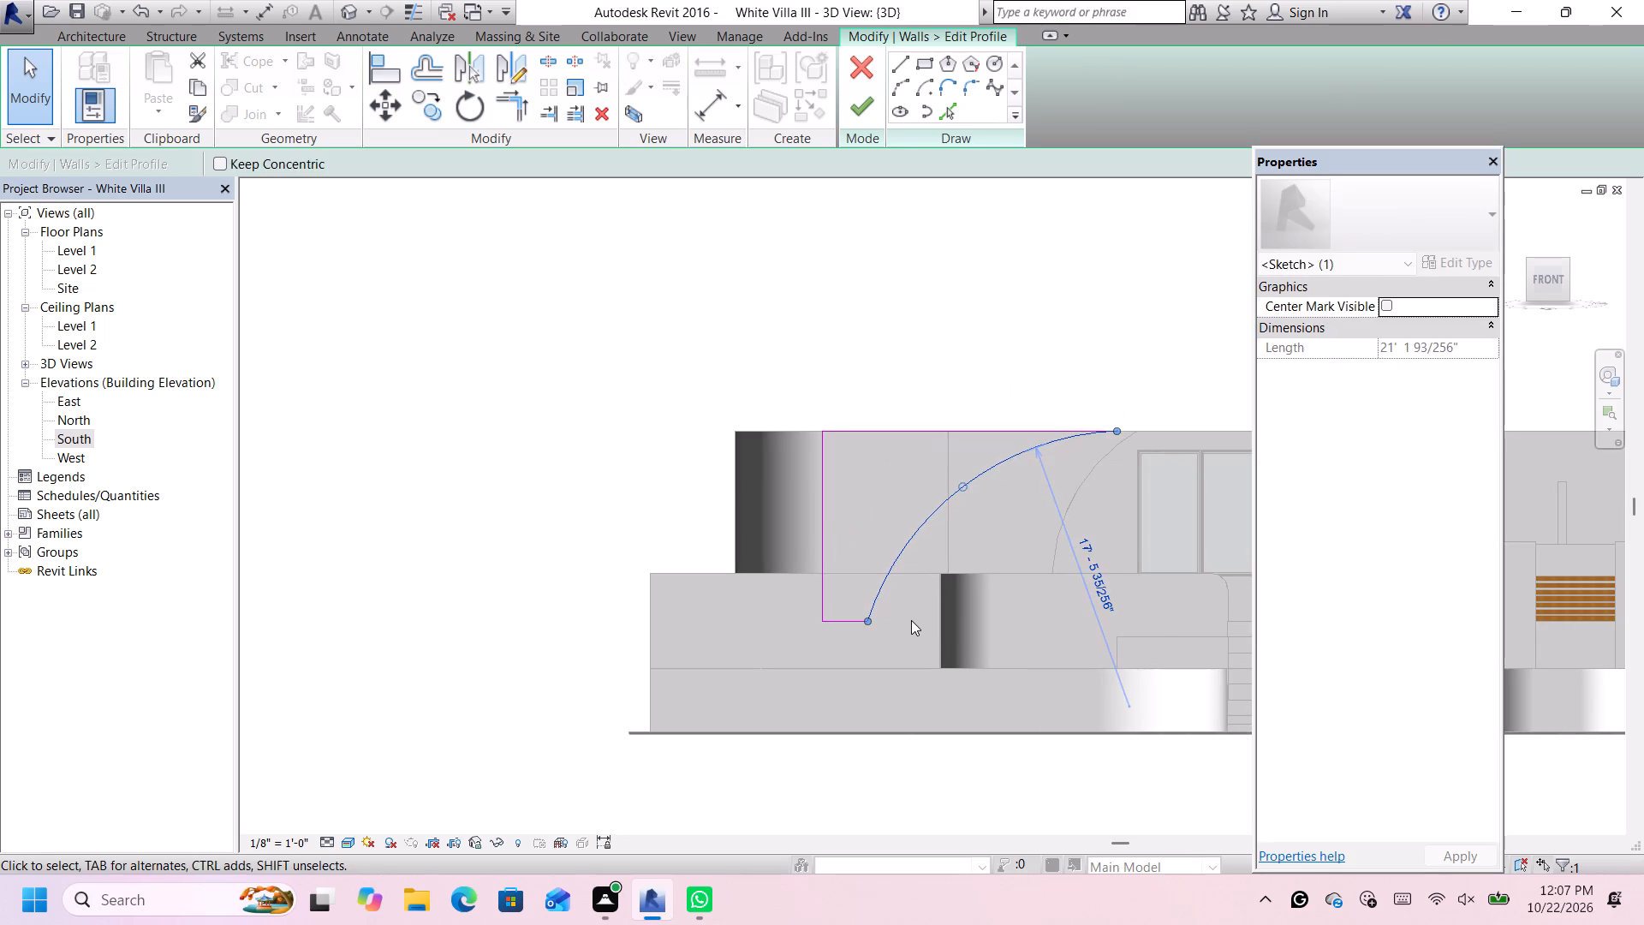
key("Delete")
Extend the open bottom edge of the longer front wall's profile sketch to 6' 0".
left_click(864, 615)
scroll(869, 625, "up", 3)
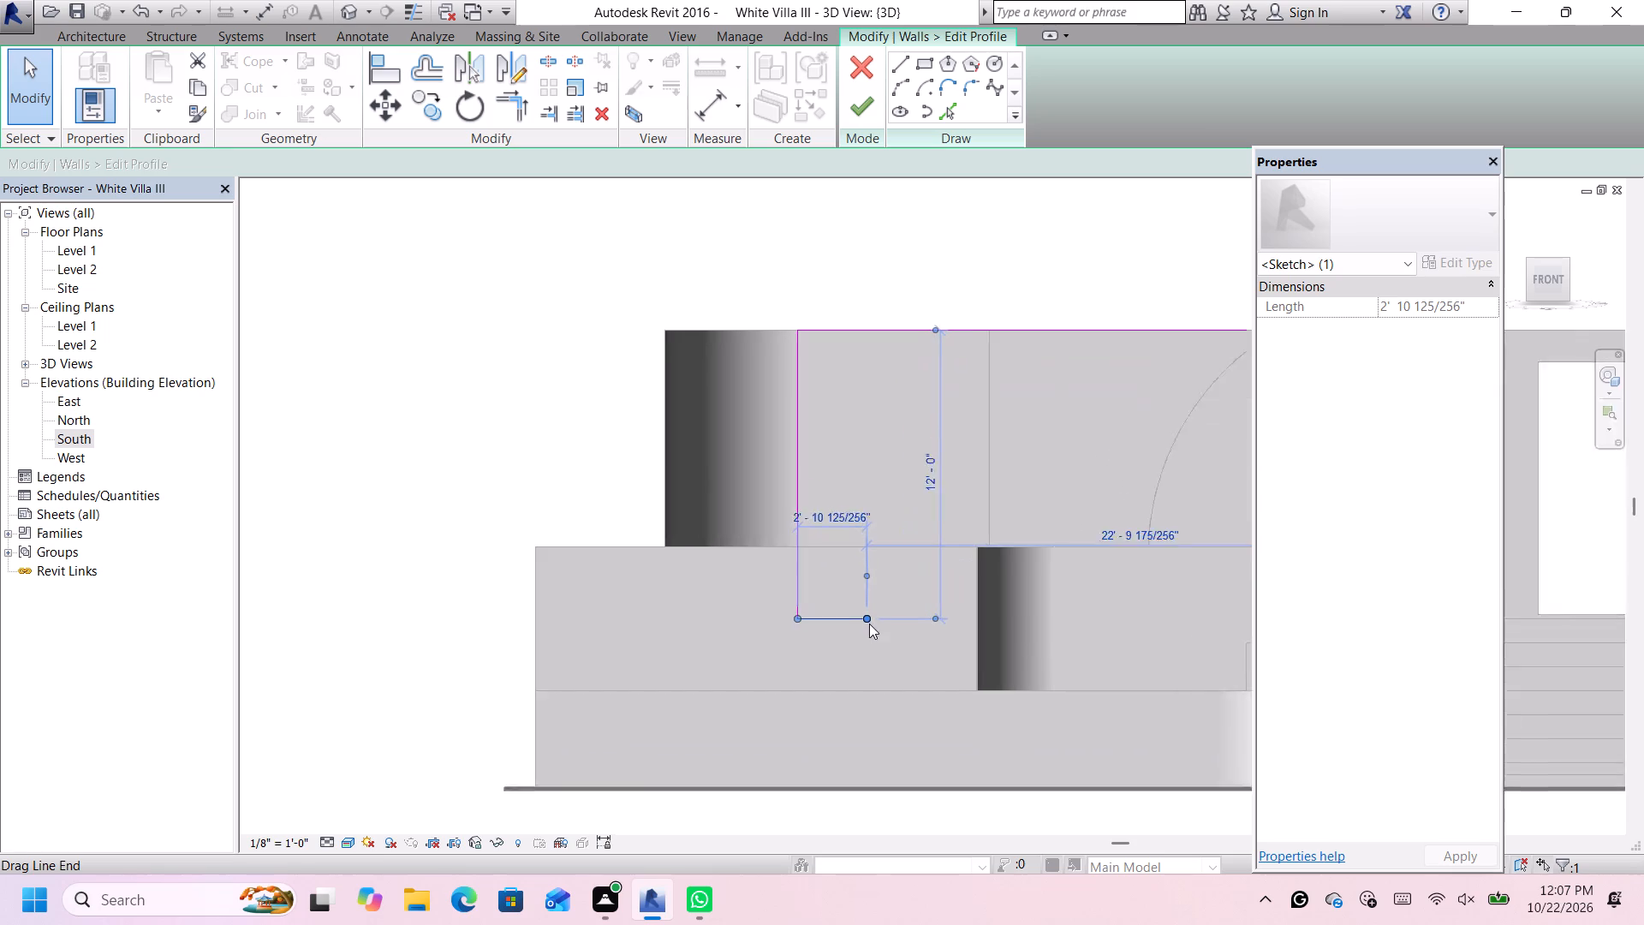
scroll(869, 624, "up", 1)
left_click_drag(865, 618, 963, 615)
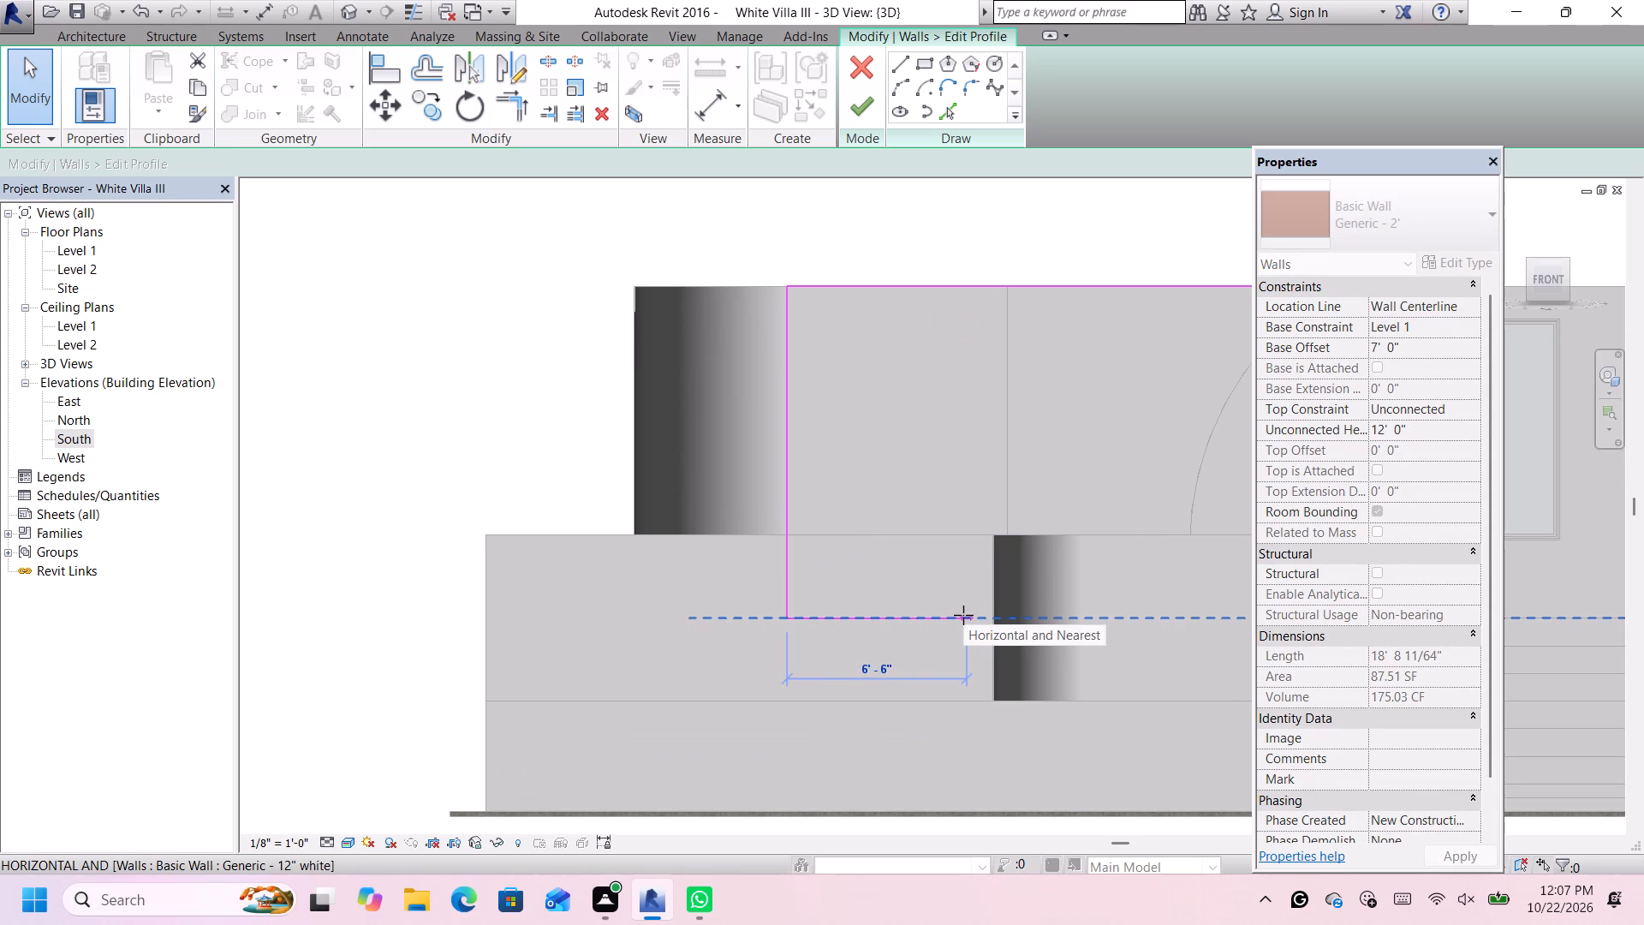
left_click_drag(963, 615, 950, 615)
scroll(950, 615, "down", 7)
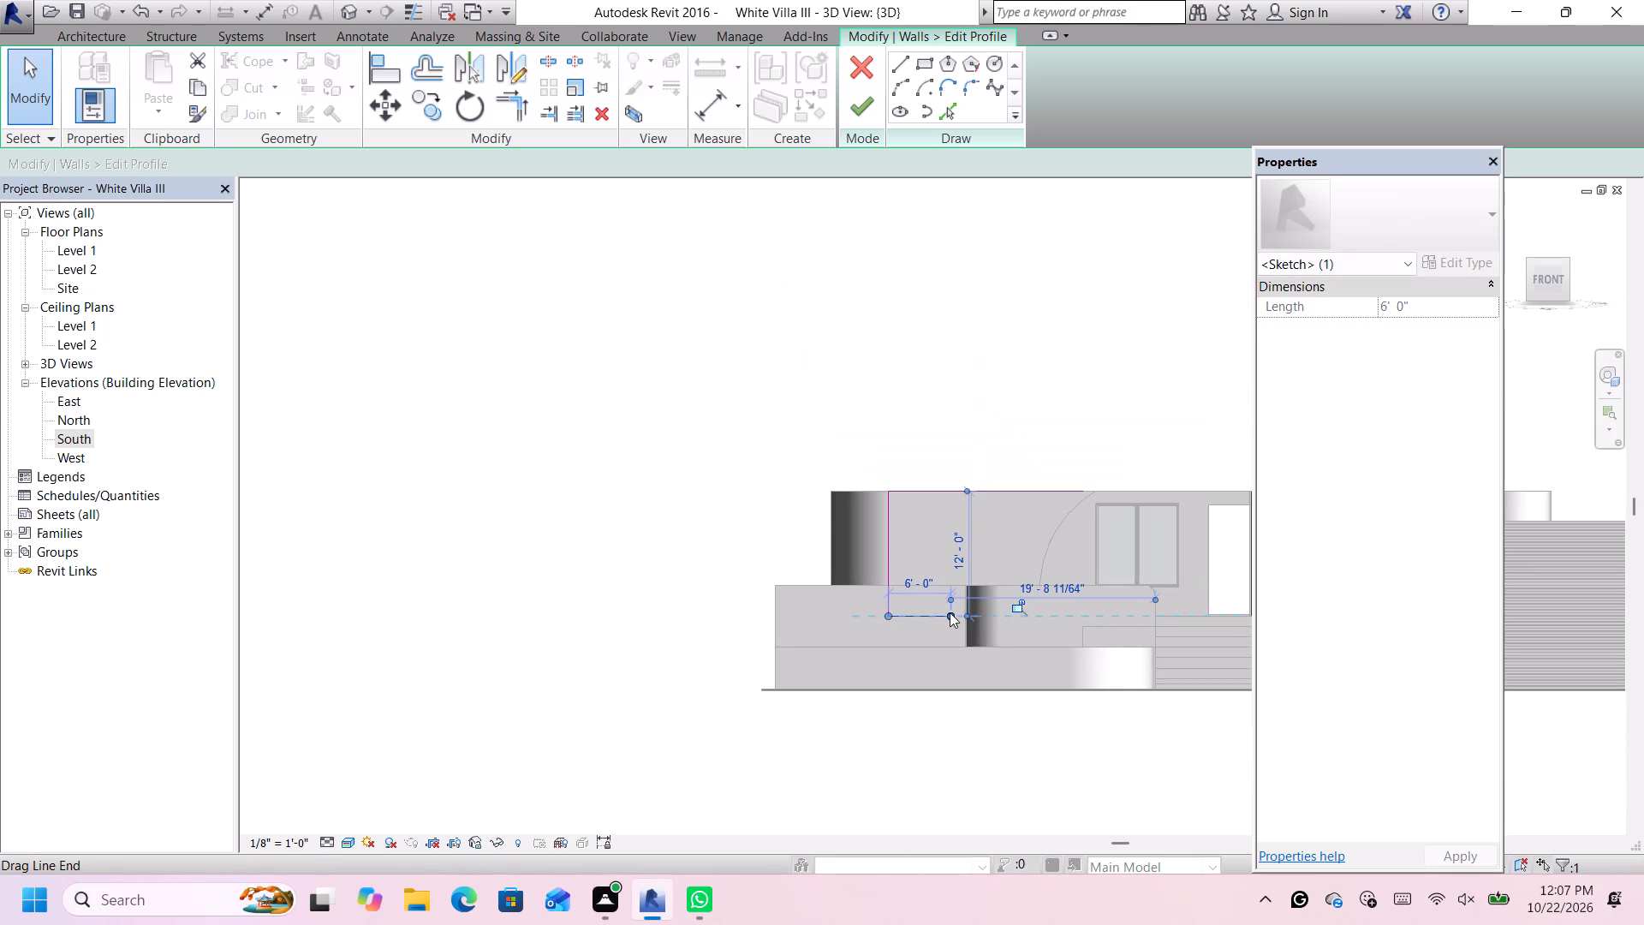
scroll(1136, 505, "up", 1)
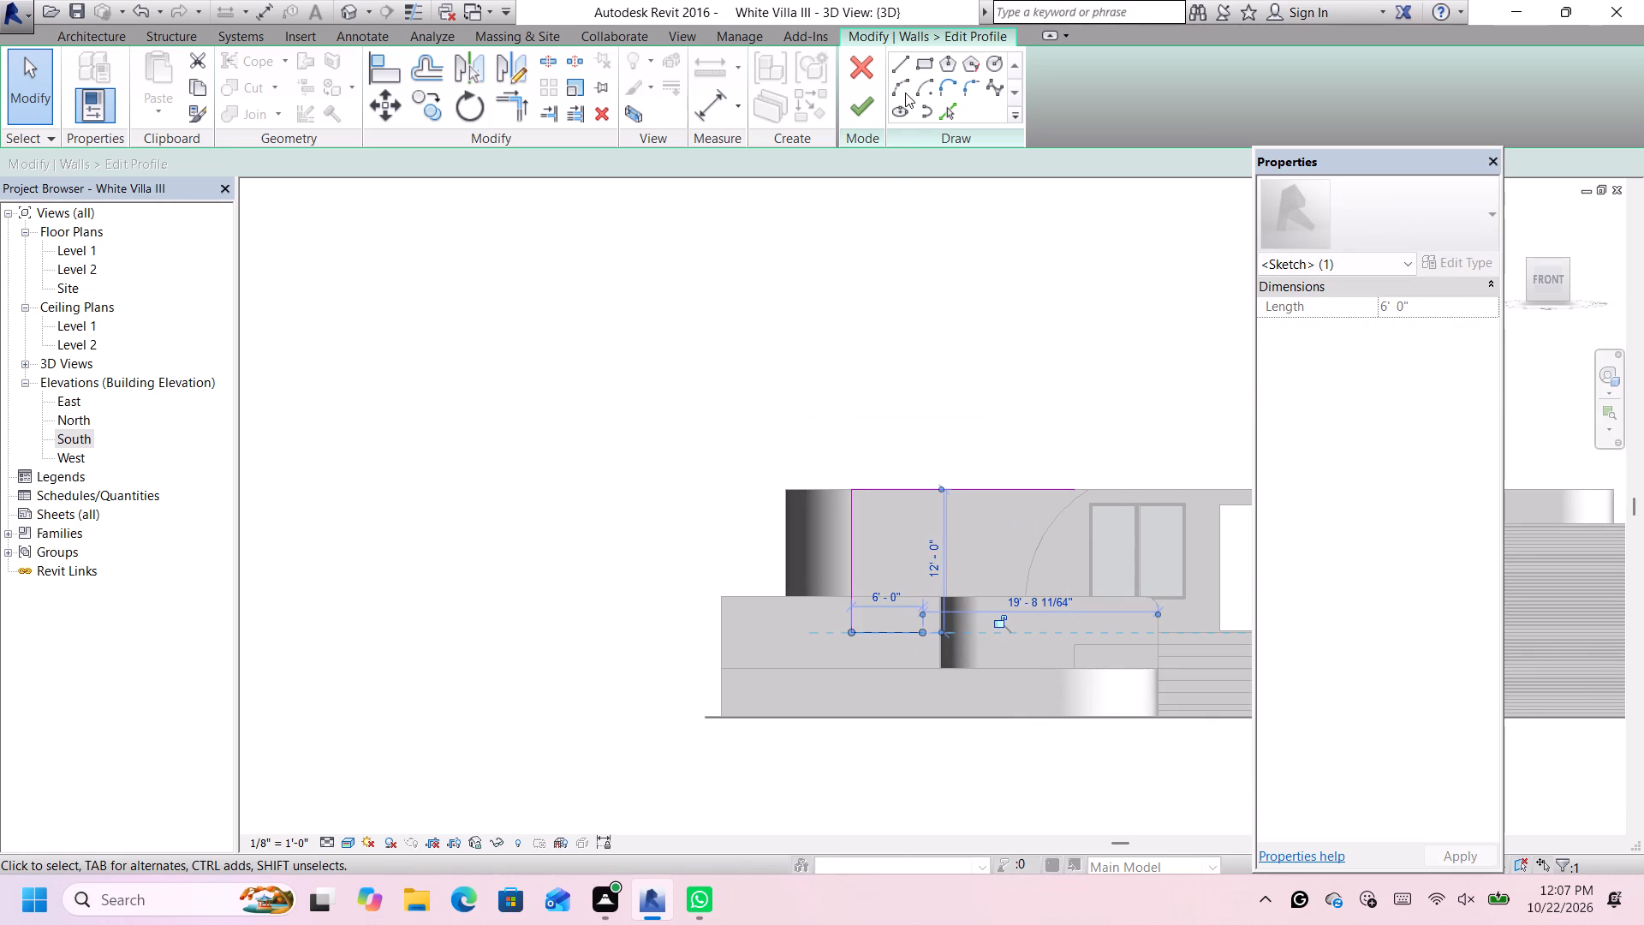
Close the front wall's profile with a start-end-radius arc of about 12' 8" between the open top and bottom edges, and finish the sketch.
left_click(902, 92)
scroll(1030, 403, "up", 3)
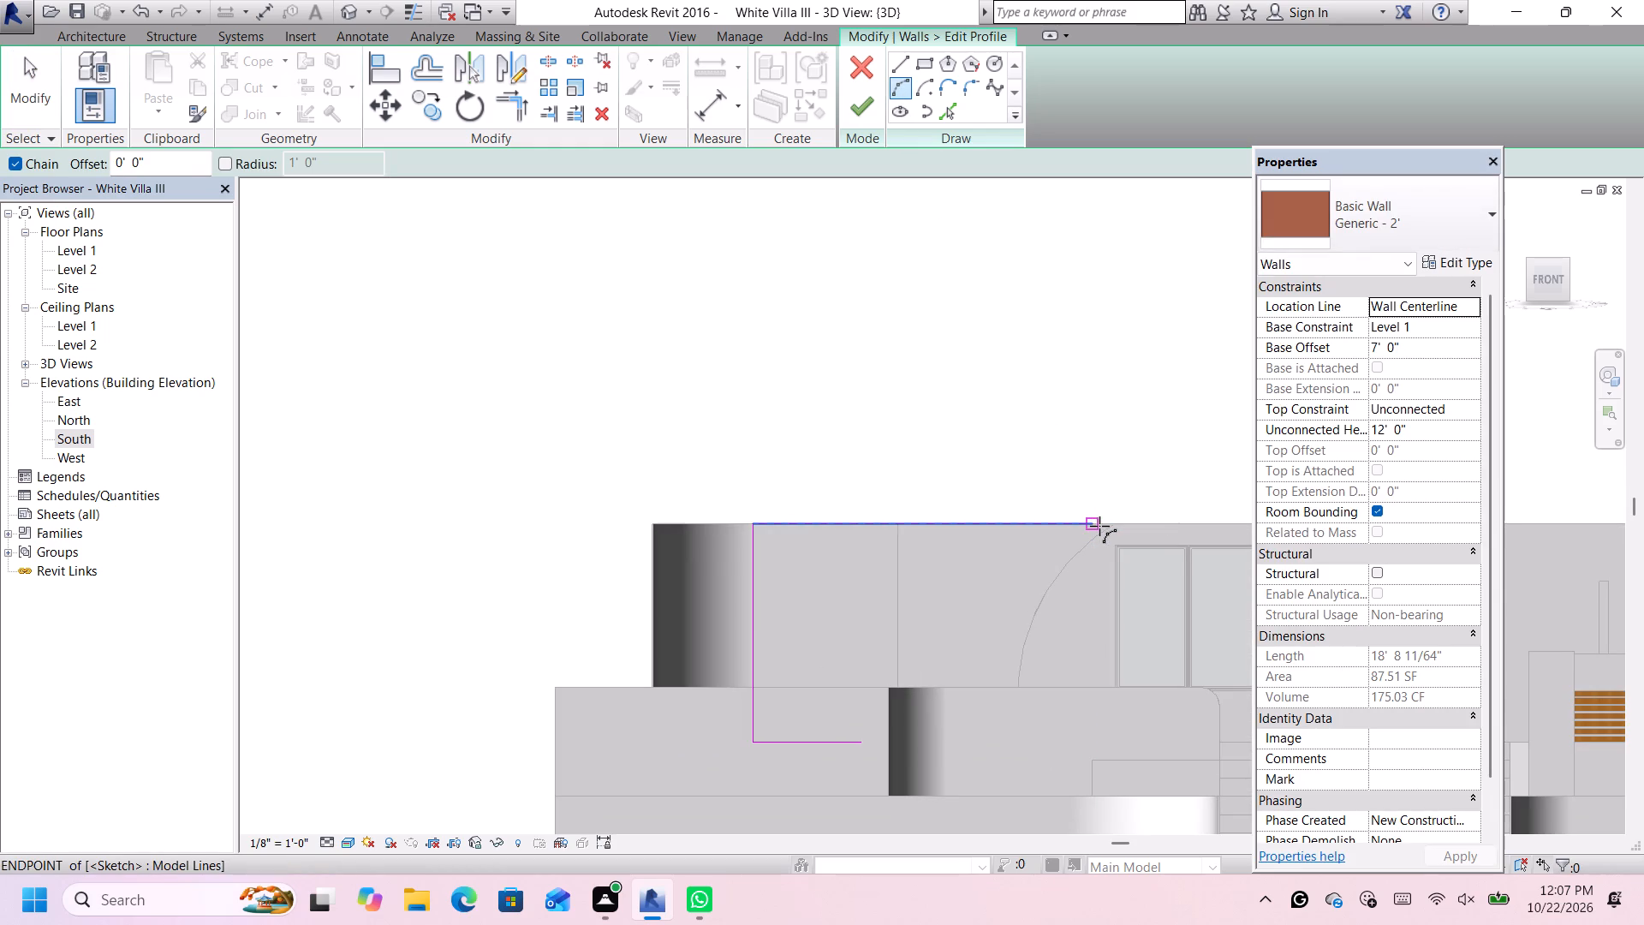
scroll(1095, 531, "up", 3)
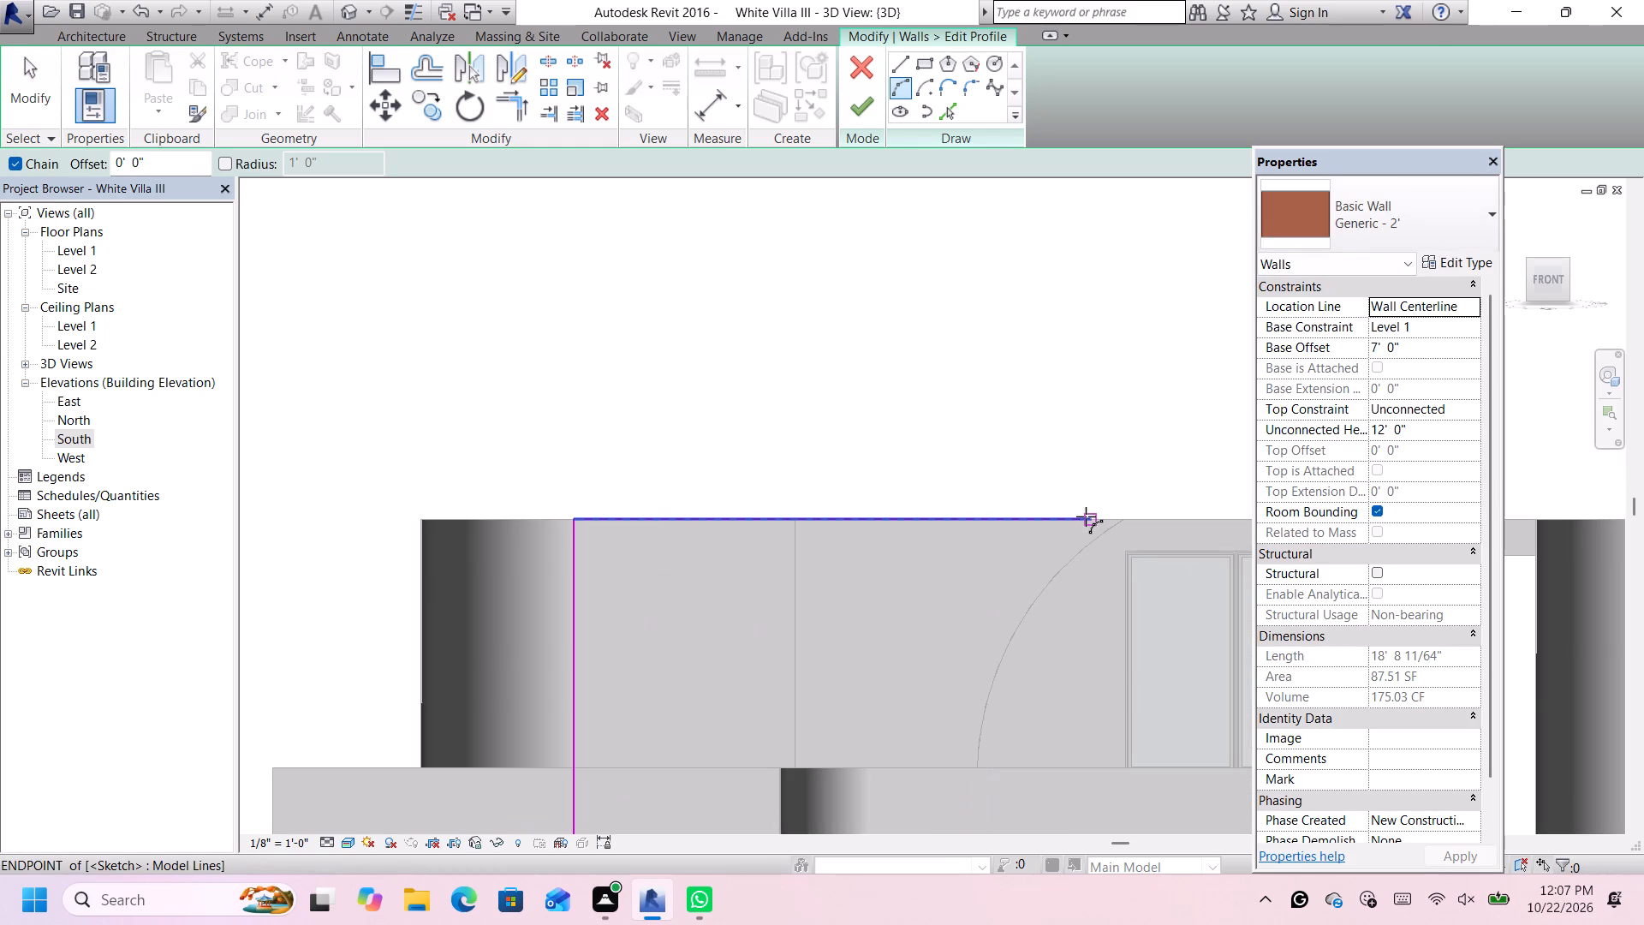
left_click(1086, 521)
scroll(1016, 558, "down", 3)
scroll(929, 611, "down", 1)
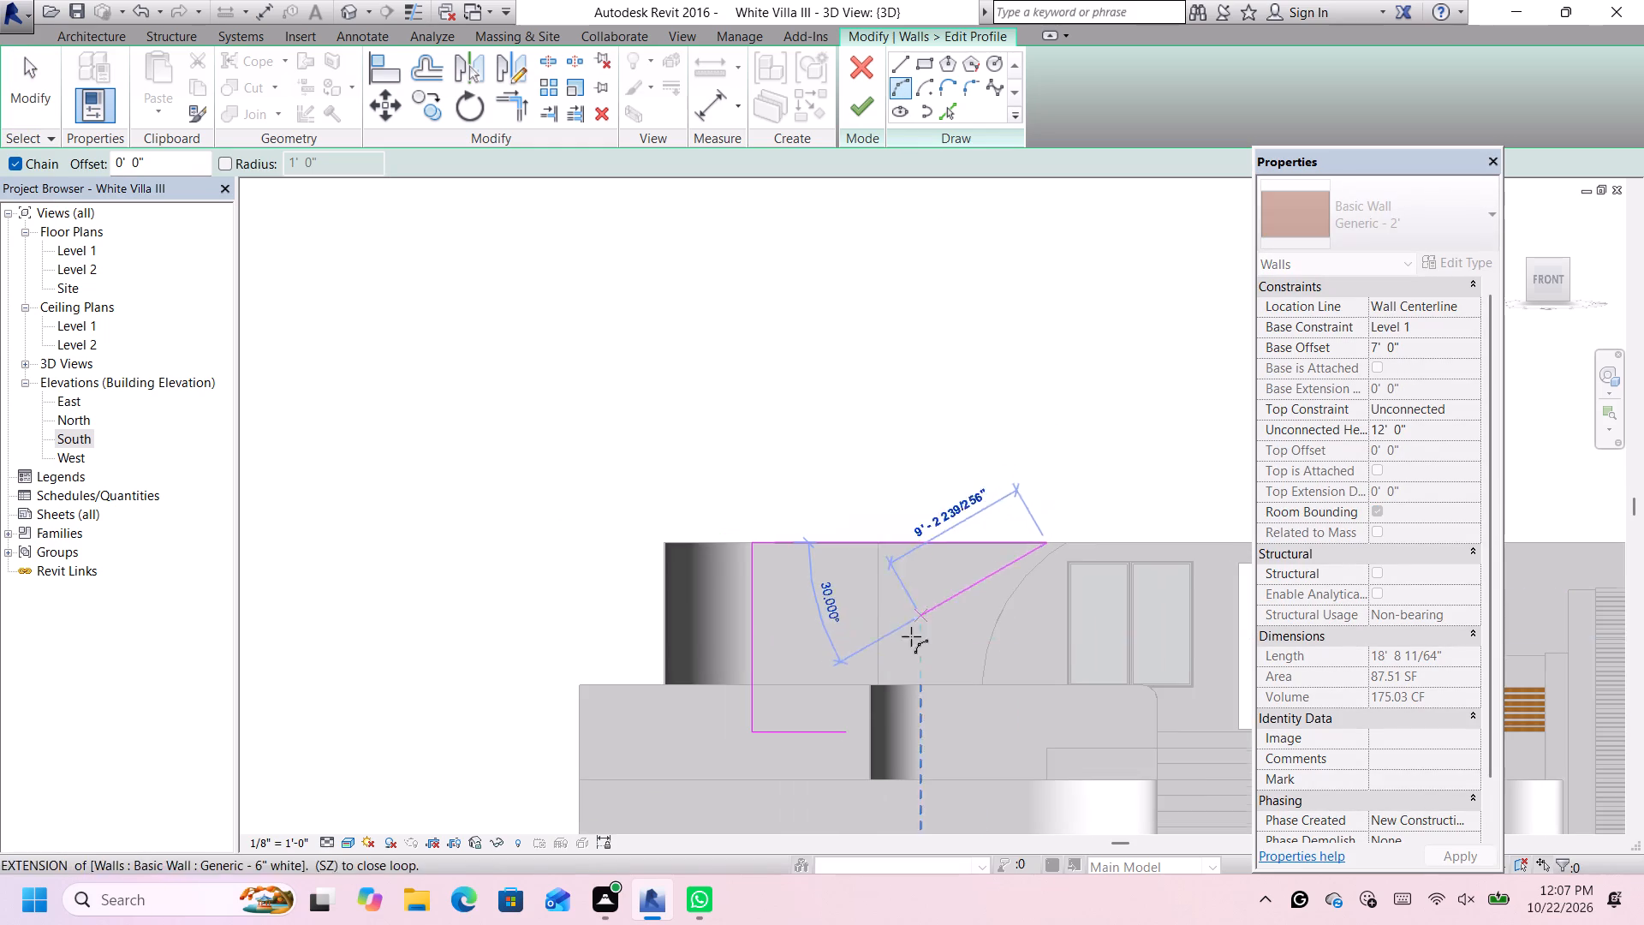
left_click(841, 728)
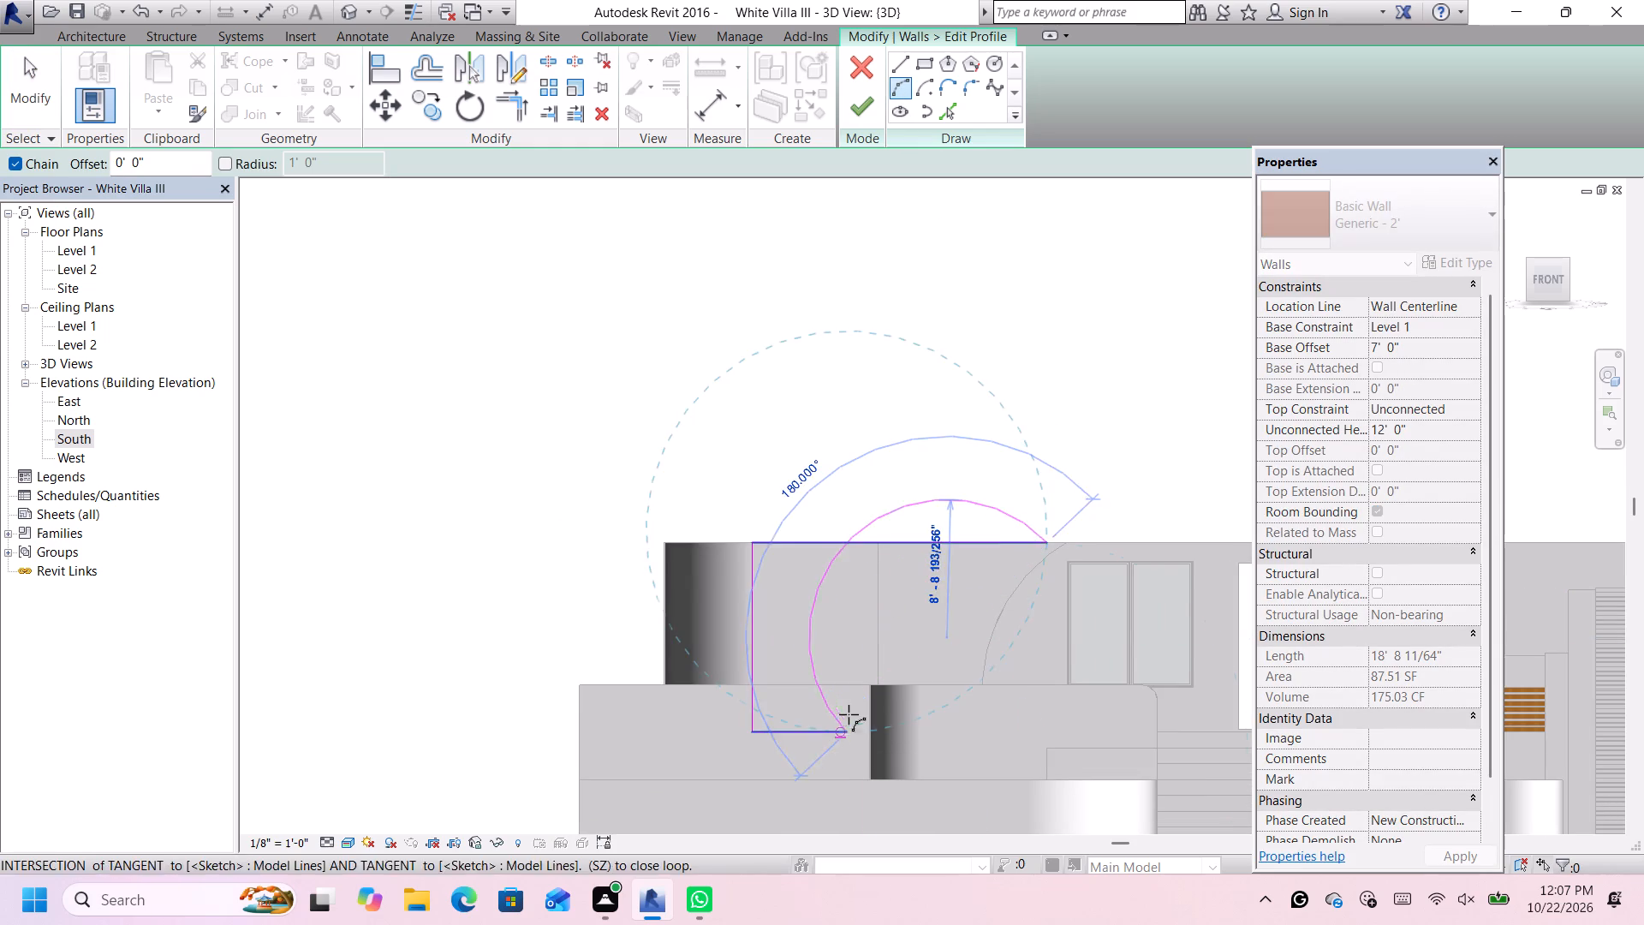
left_click(914, 603)
scroll(914, 603, "down", 6)
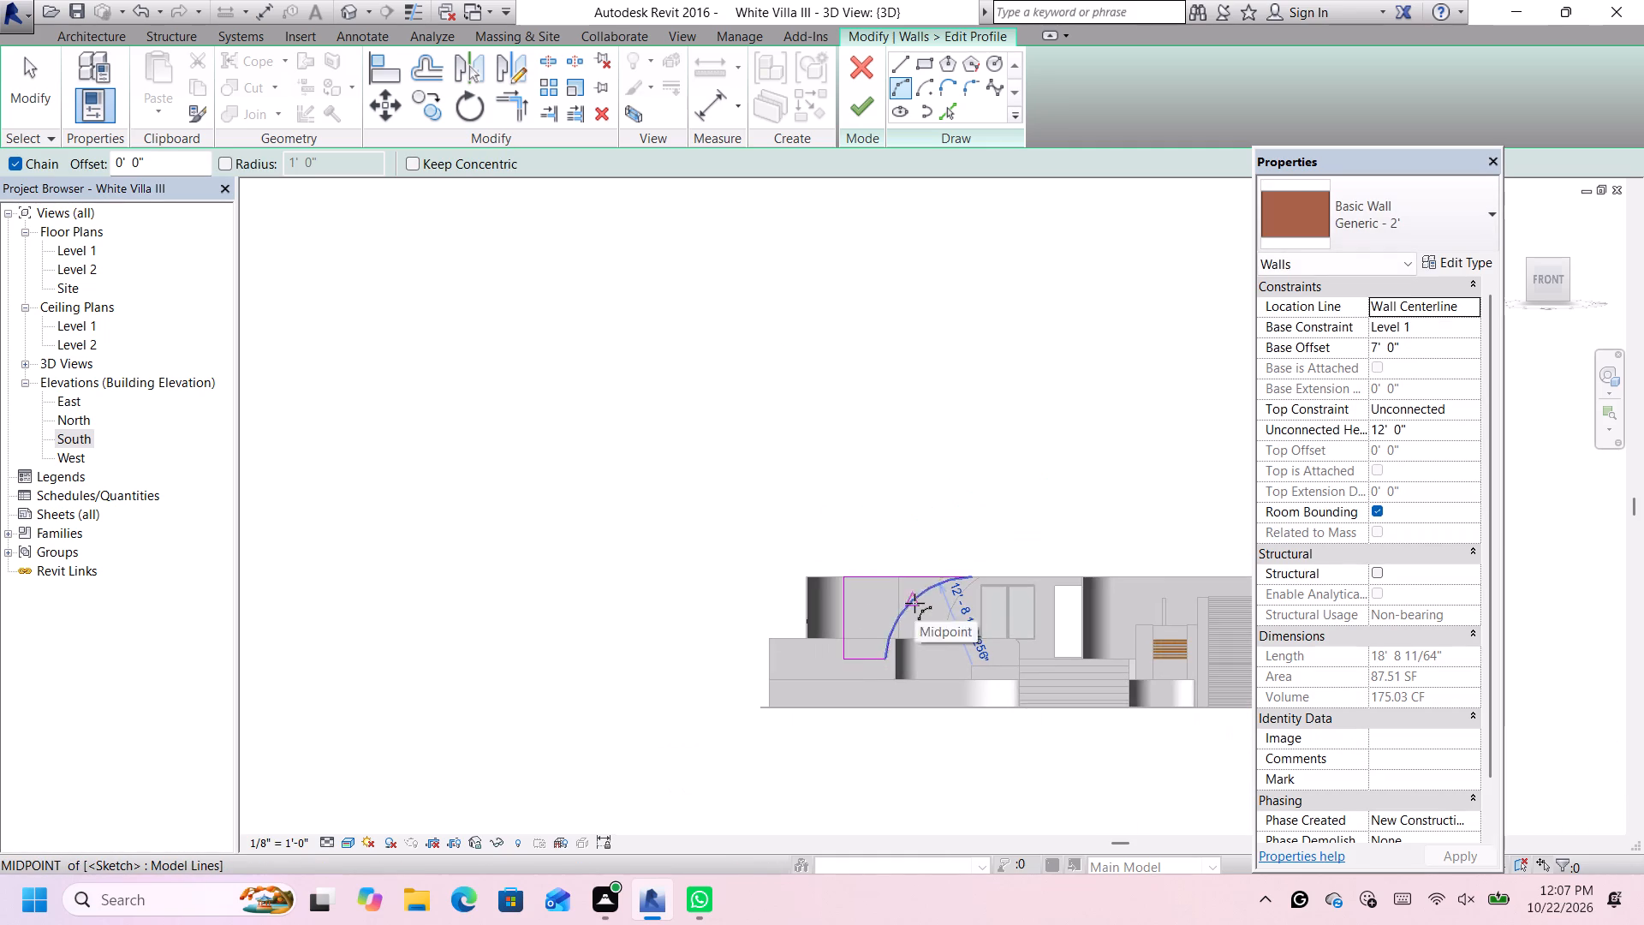
left_click(858, 110)
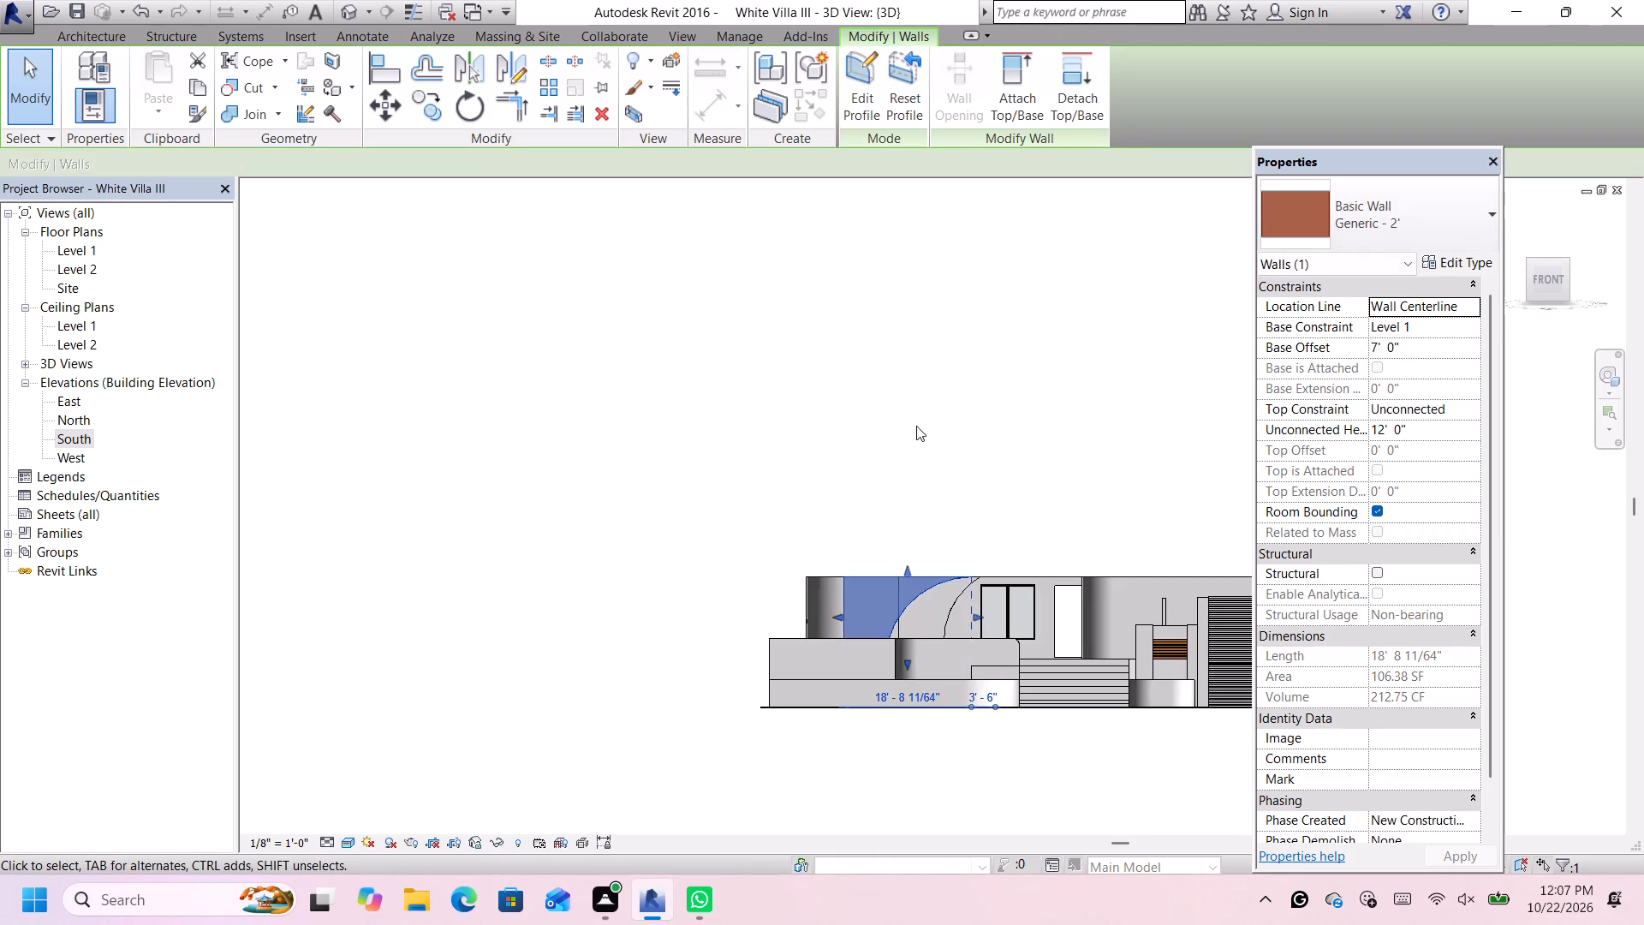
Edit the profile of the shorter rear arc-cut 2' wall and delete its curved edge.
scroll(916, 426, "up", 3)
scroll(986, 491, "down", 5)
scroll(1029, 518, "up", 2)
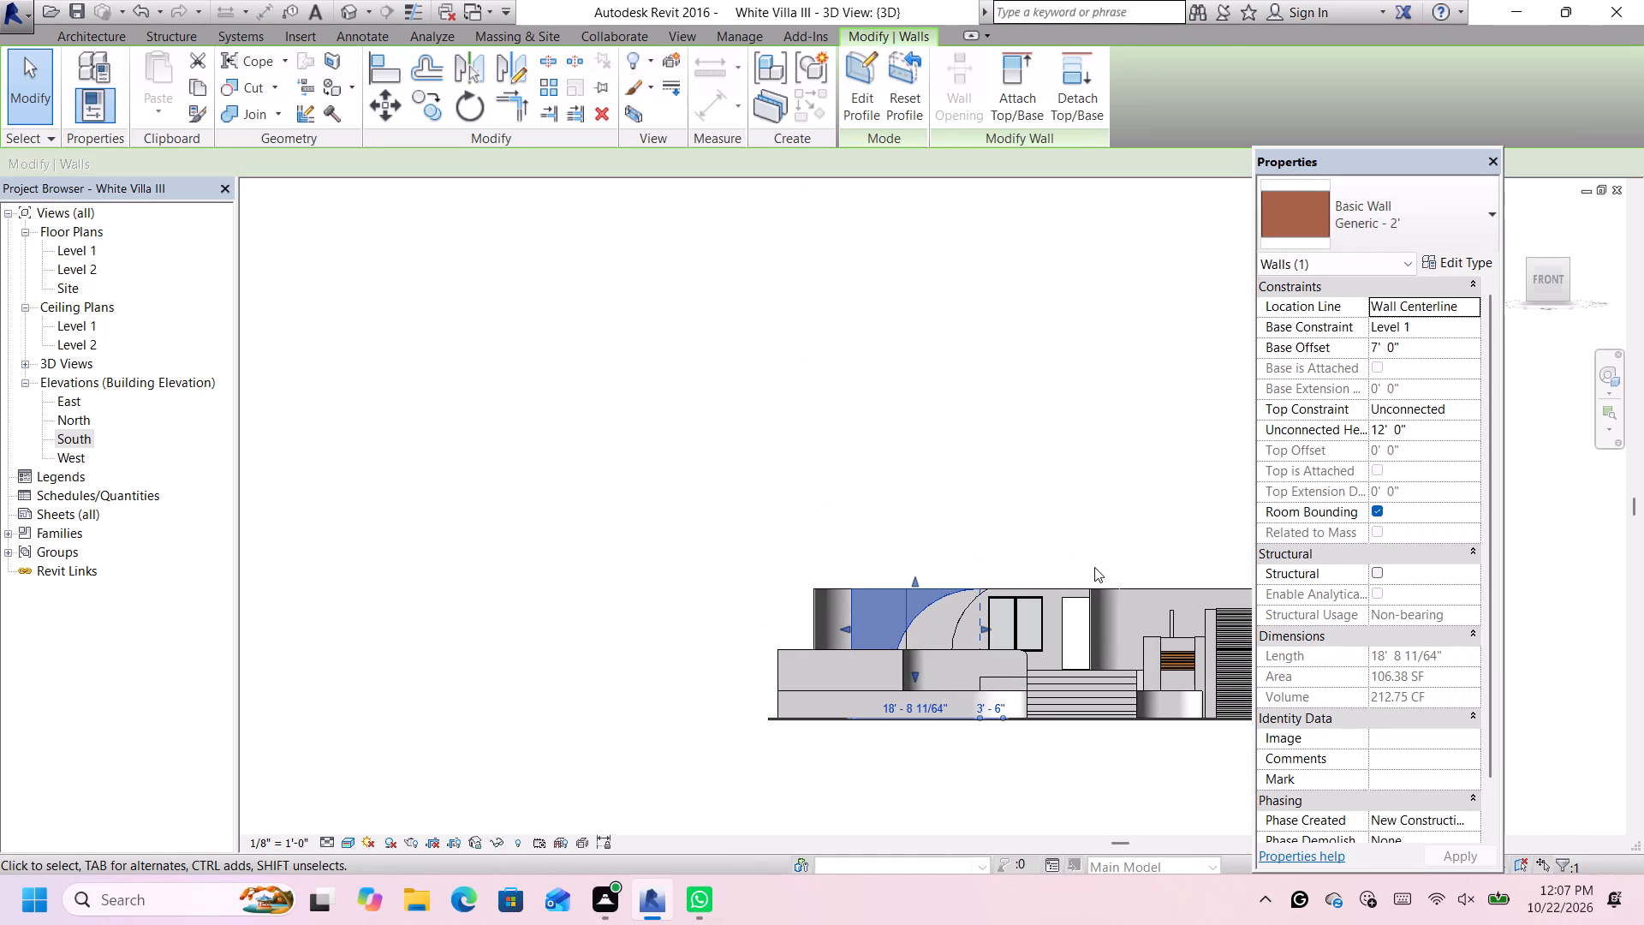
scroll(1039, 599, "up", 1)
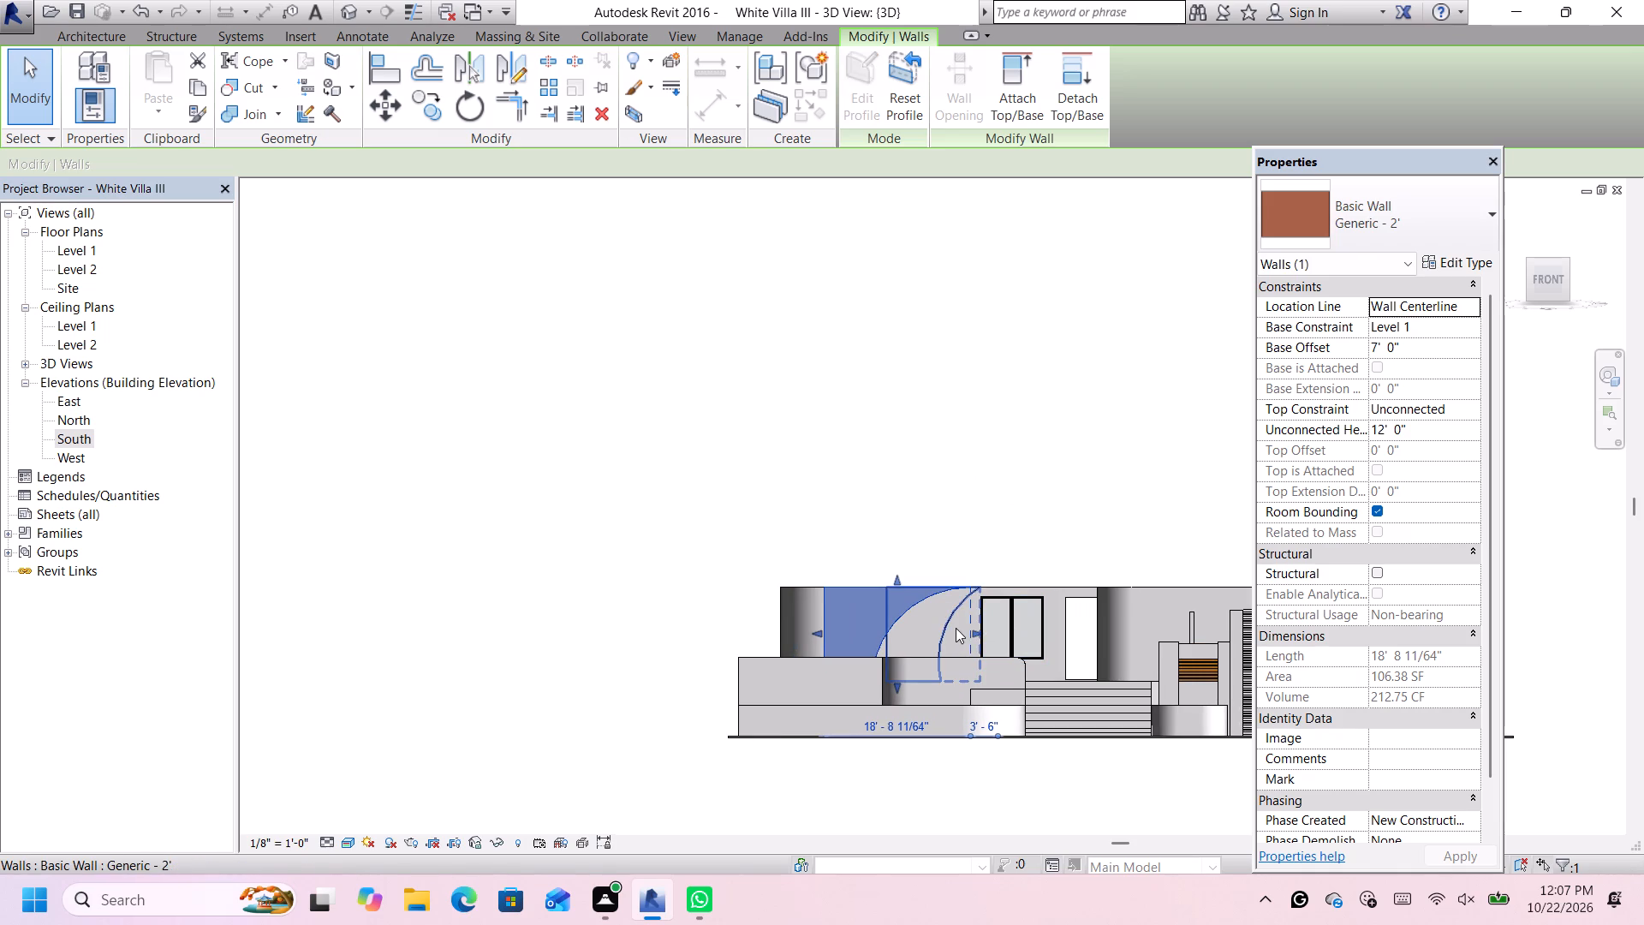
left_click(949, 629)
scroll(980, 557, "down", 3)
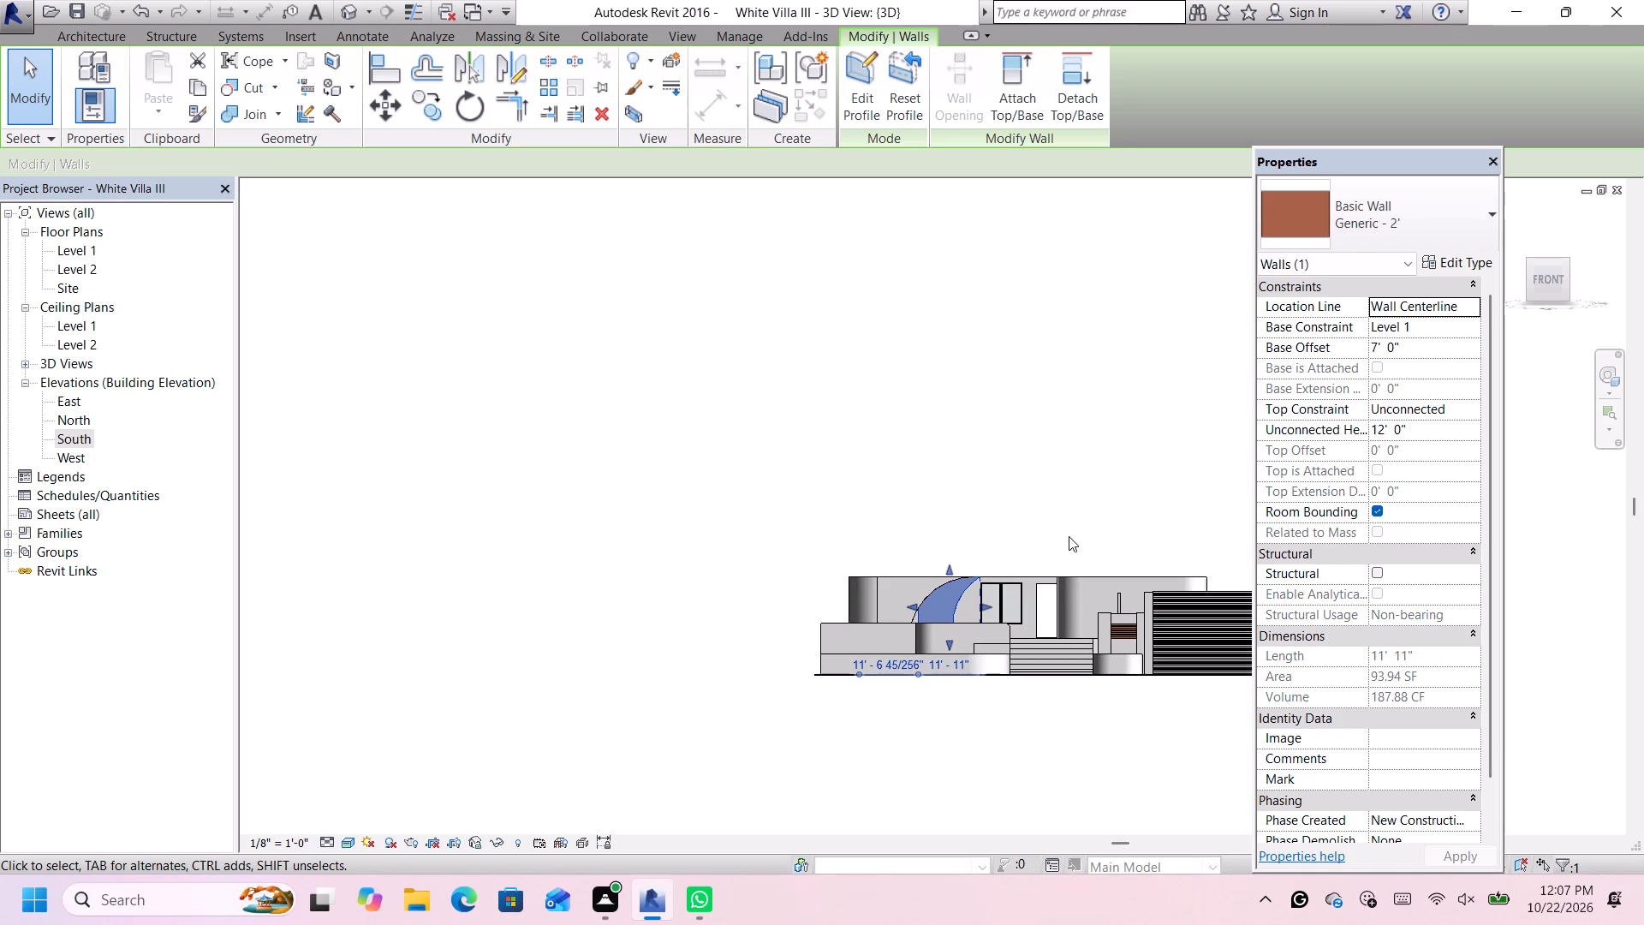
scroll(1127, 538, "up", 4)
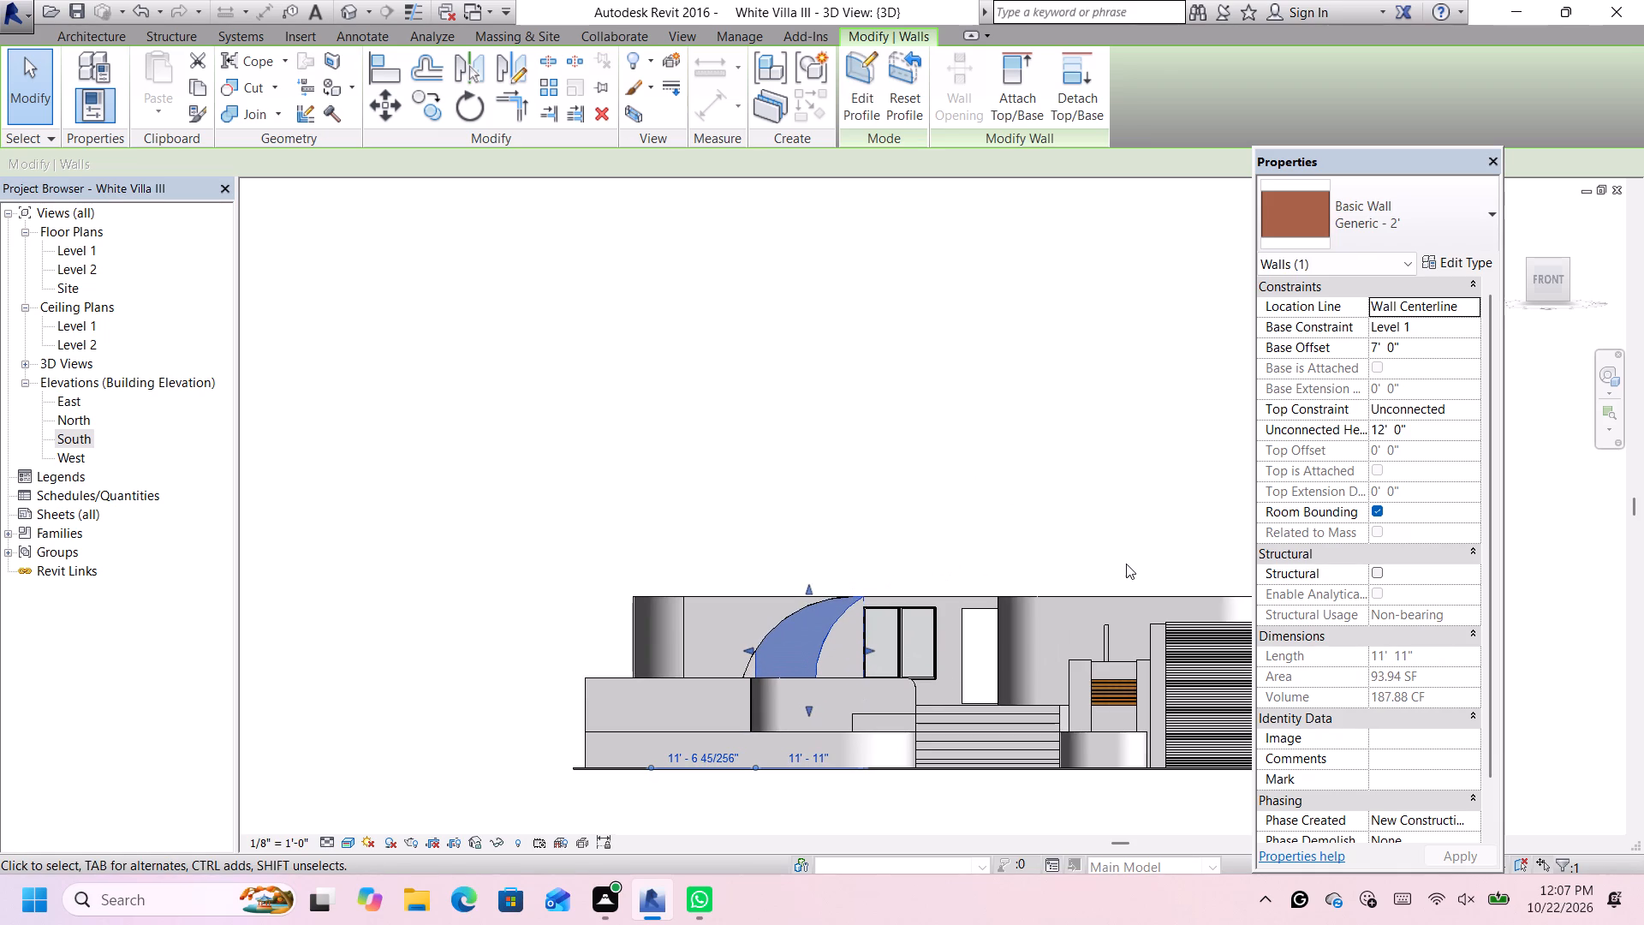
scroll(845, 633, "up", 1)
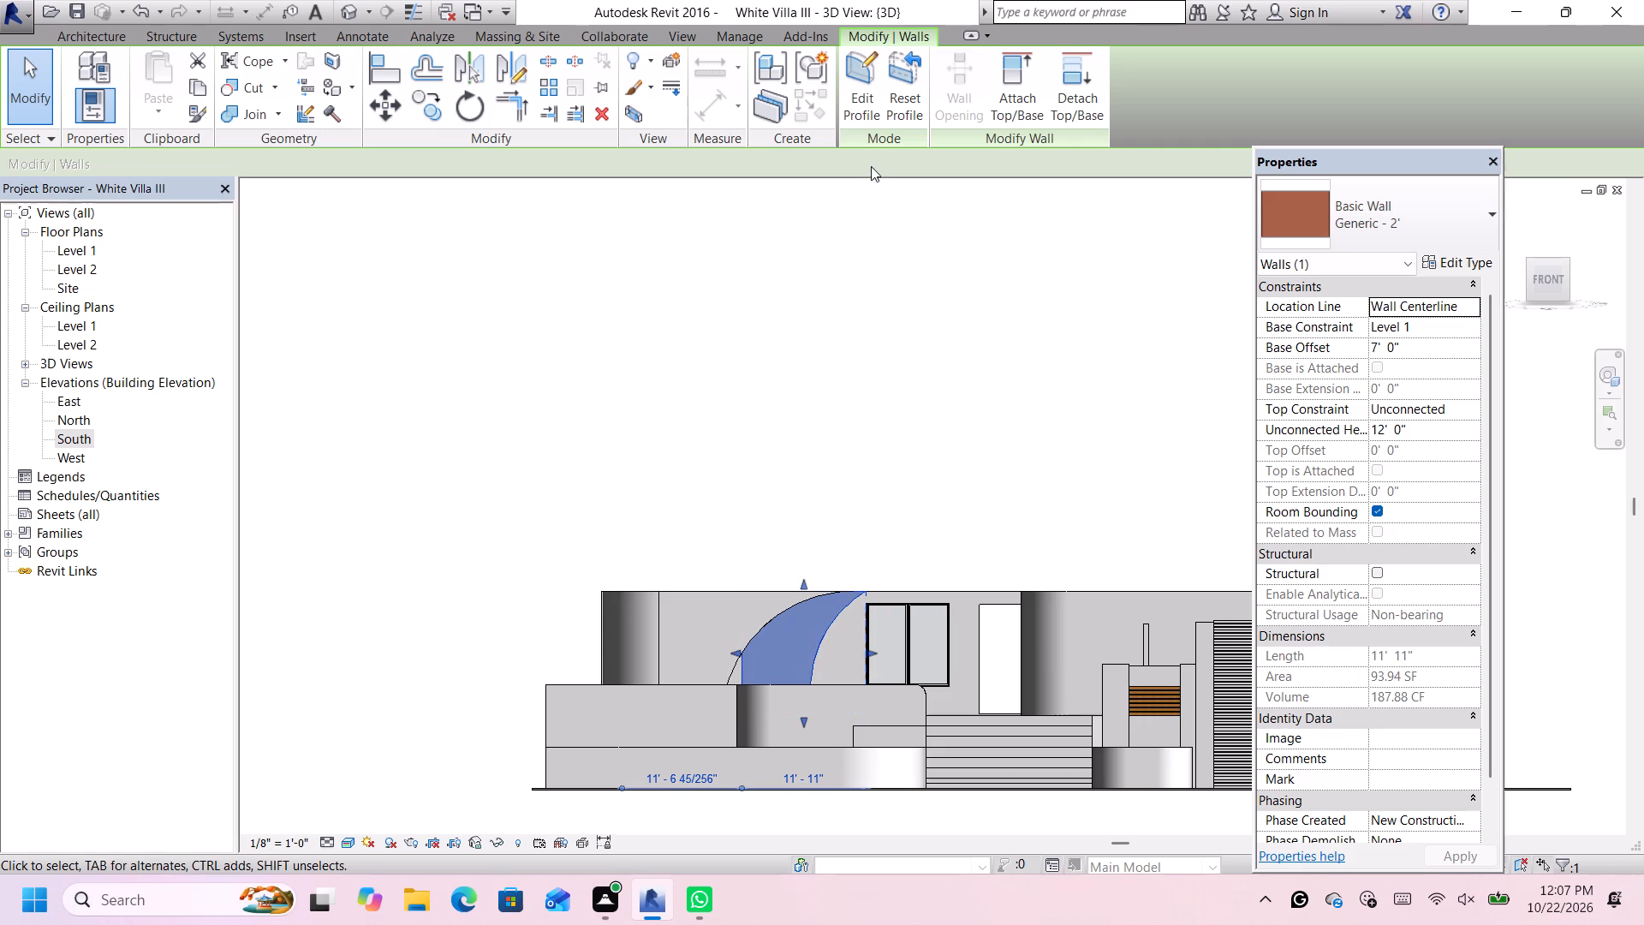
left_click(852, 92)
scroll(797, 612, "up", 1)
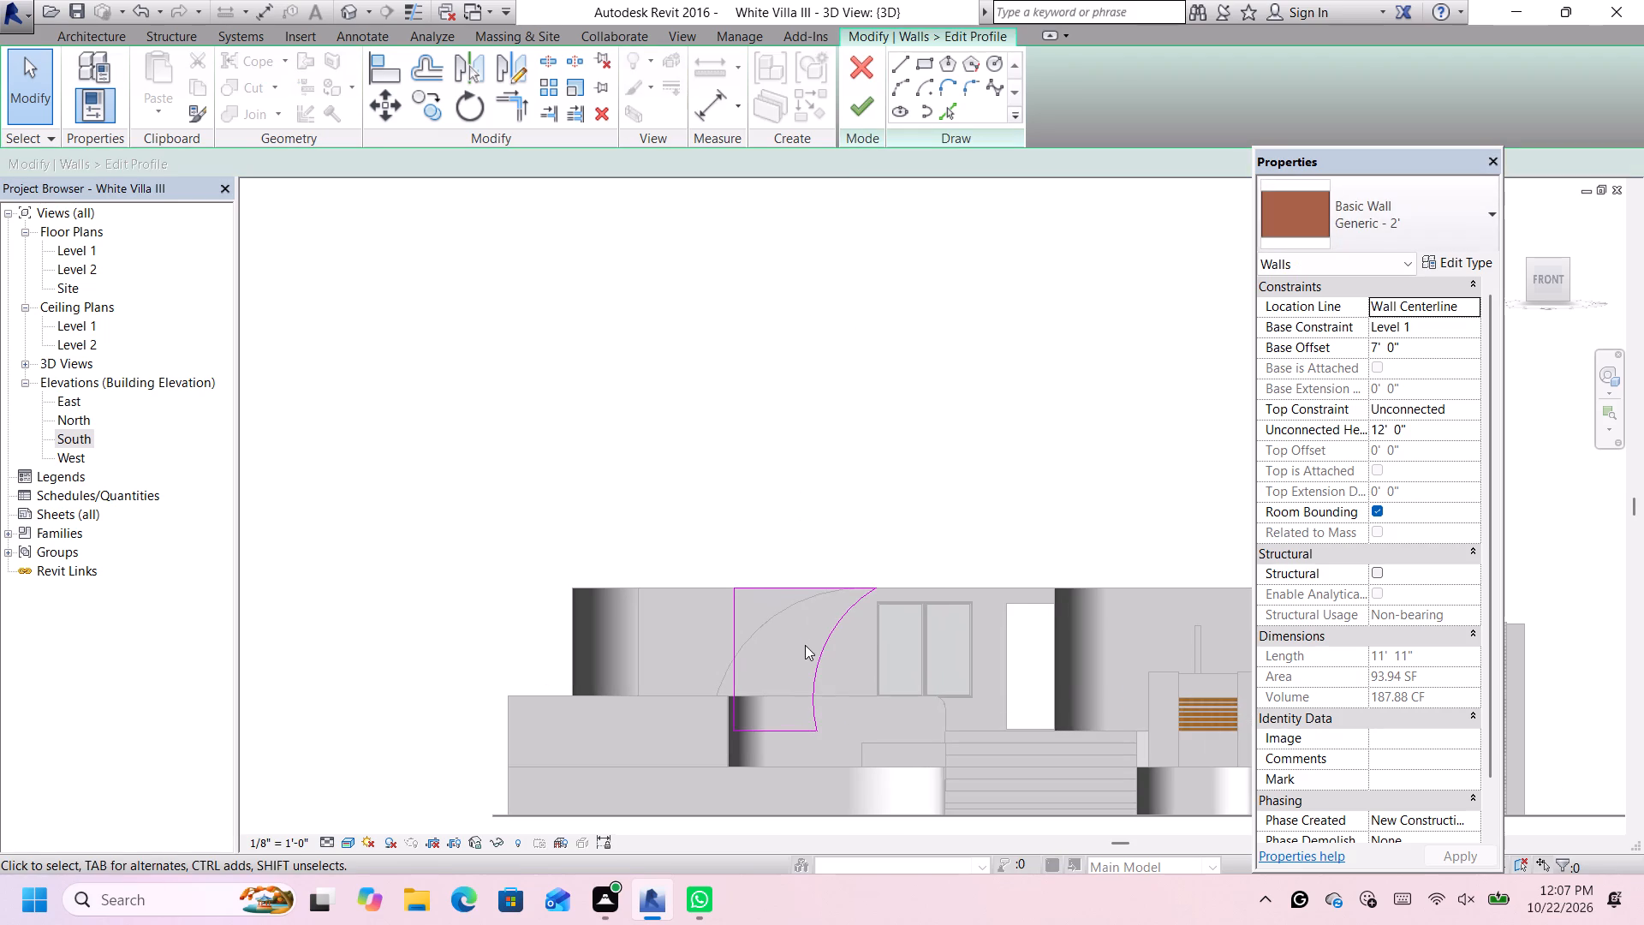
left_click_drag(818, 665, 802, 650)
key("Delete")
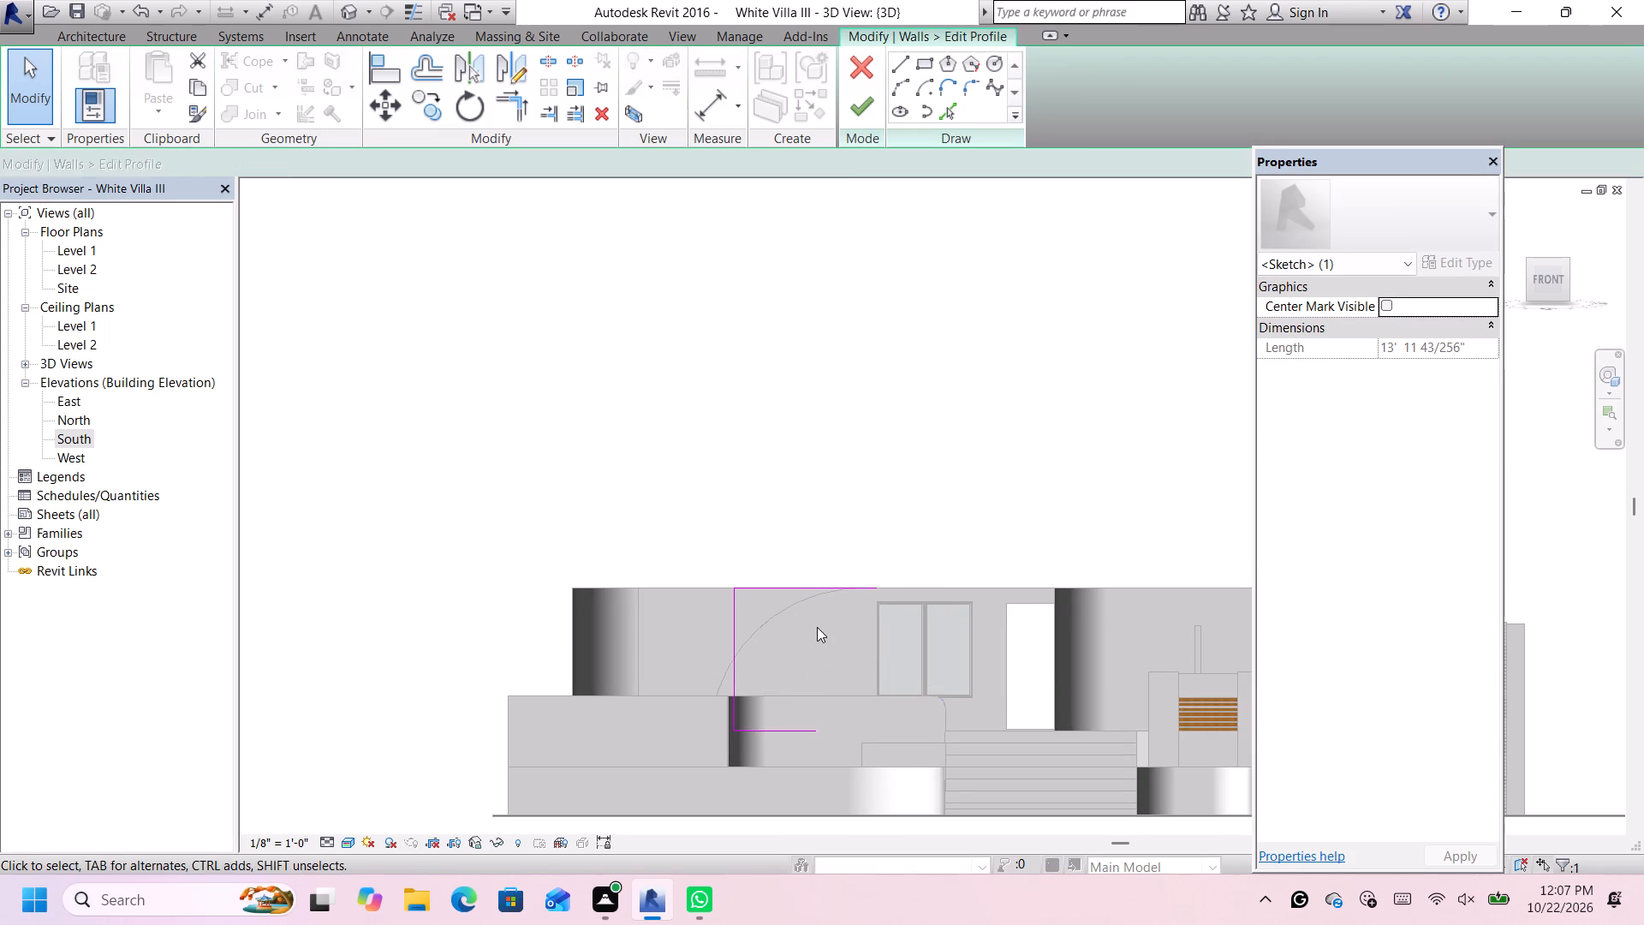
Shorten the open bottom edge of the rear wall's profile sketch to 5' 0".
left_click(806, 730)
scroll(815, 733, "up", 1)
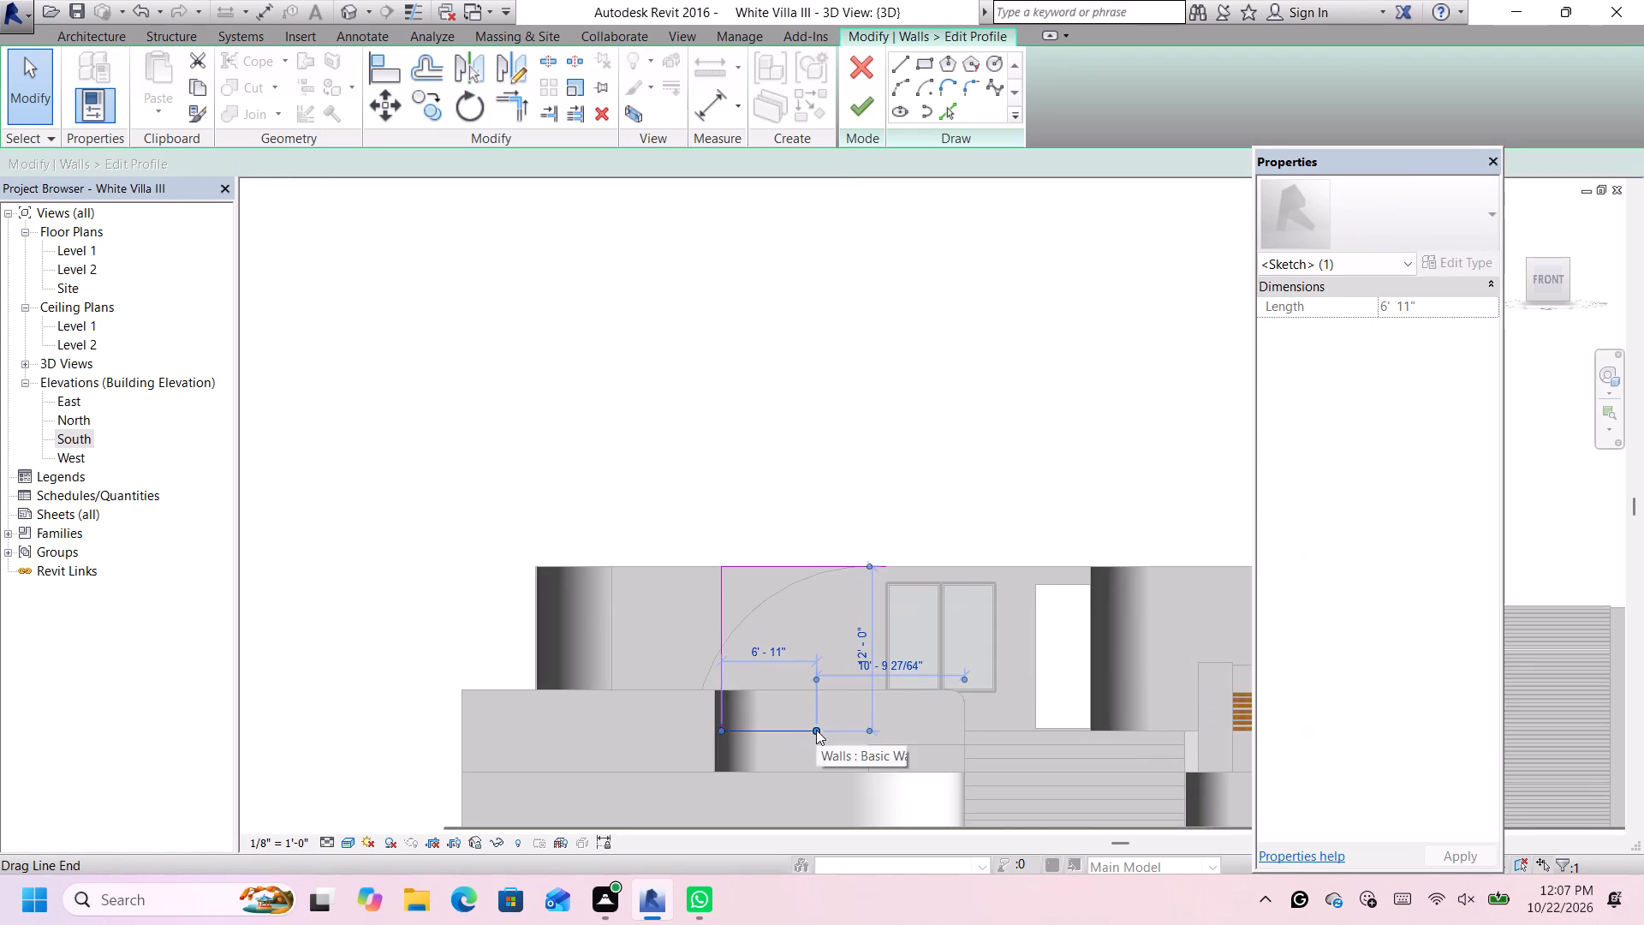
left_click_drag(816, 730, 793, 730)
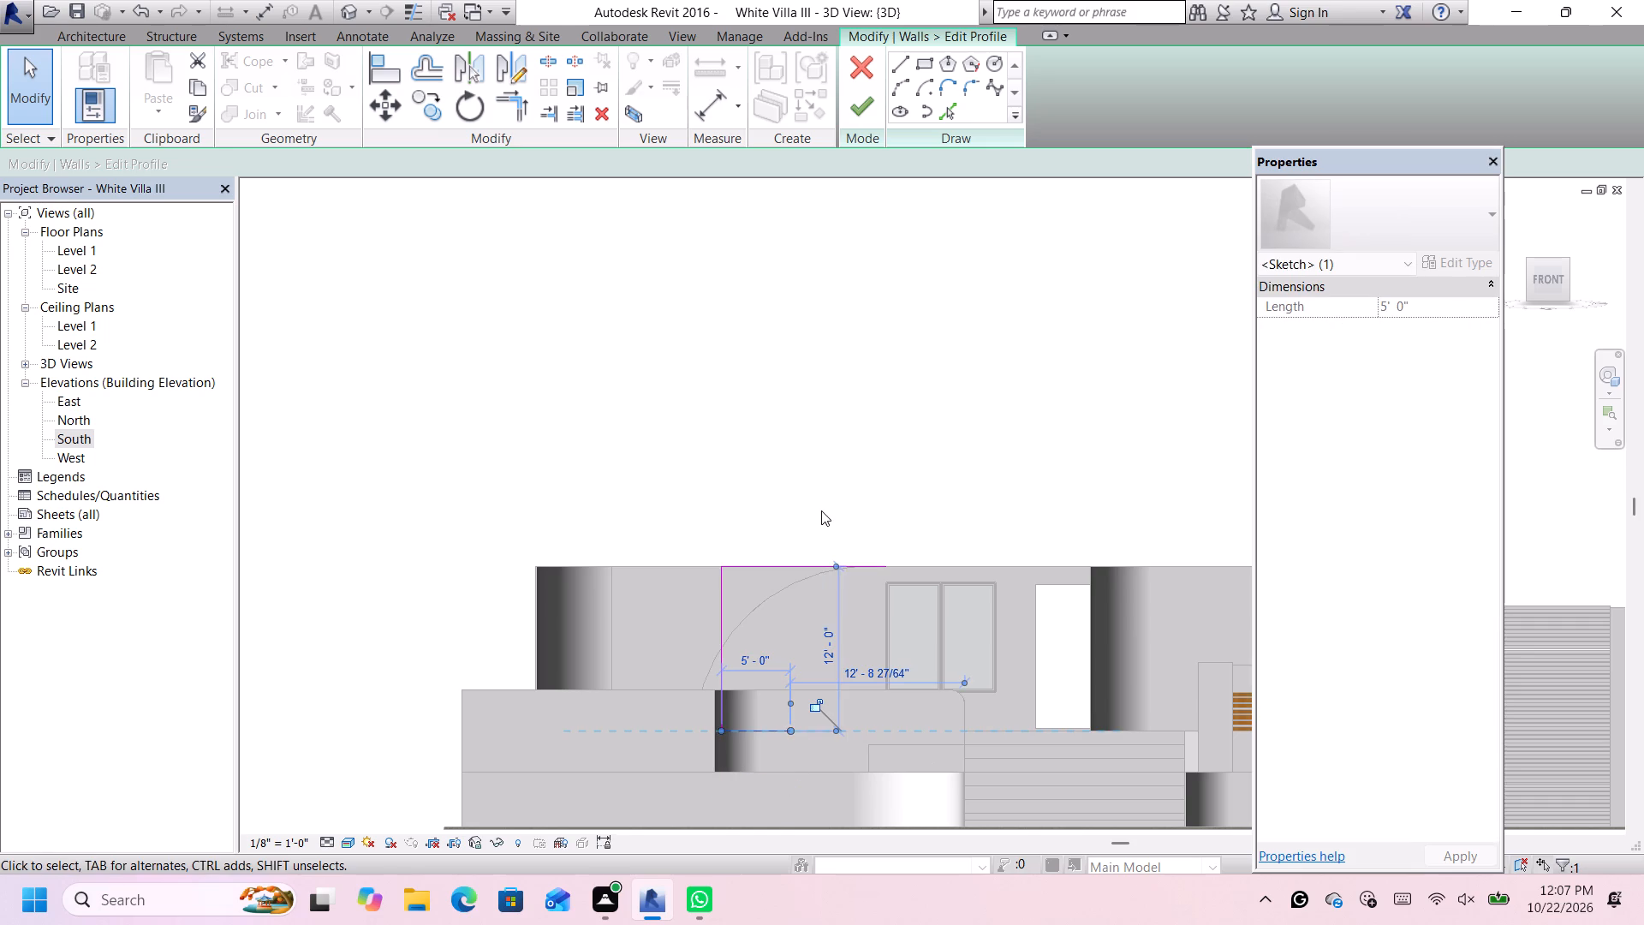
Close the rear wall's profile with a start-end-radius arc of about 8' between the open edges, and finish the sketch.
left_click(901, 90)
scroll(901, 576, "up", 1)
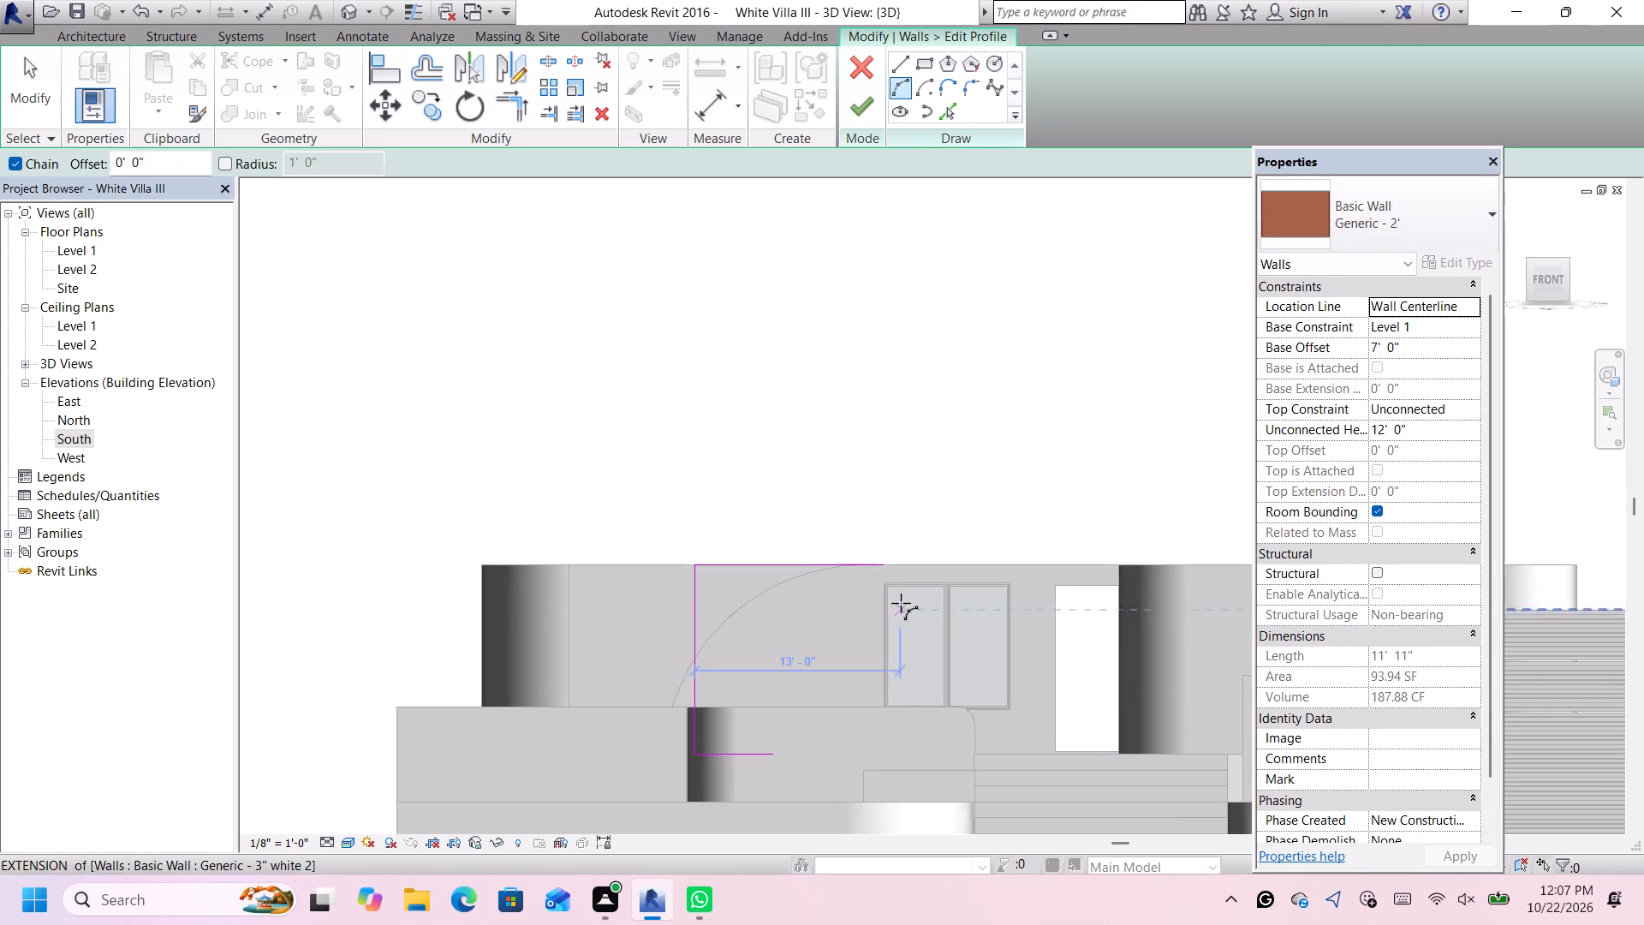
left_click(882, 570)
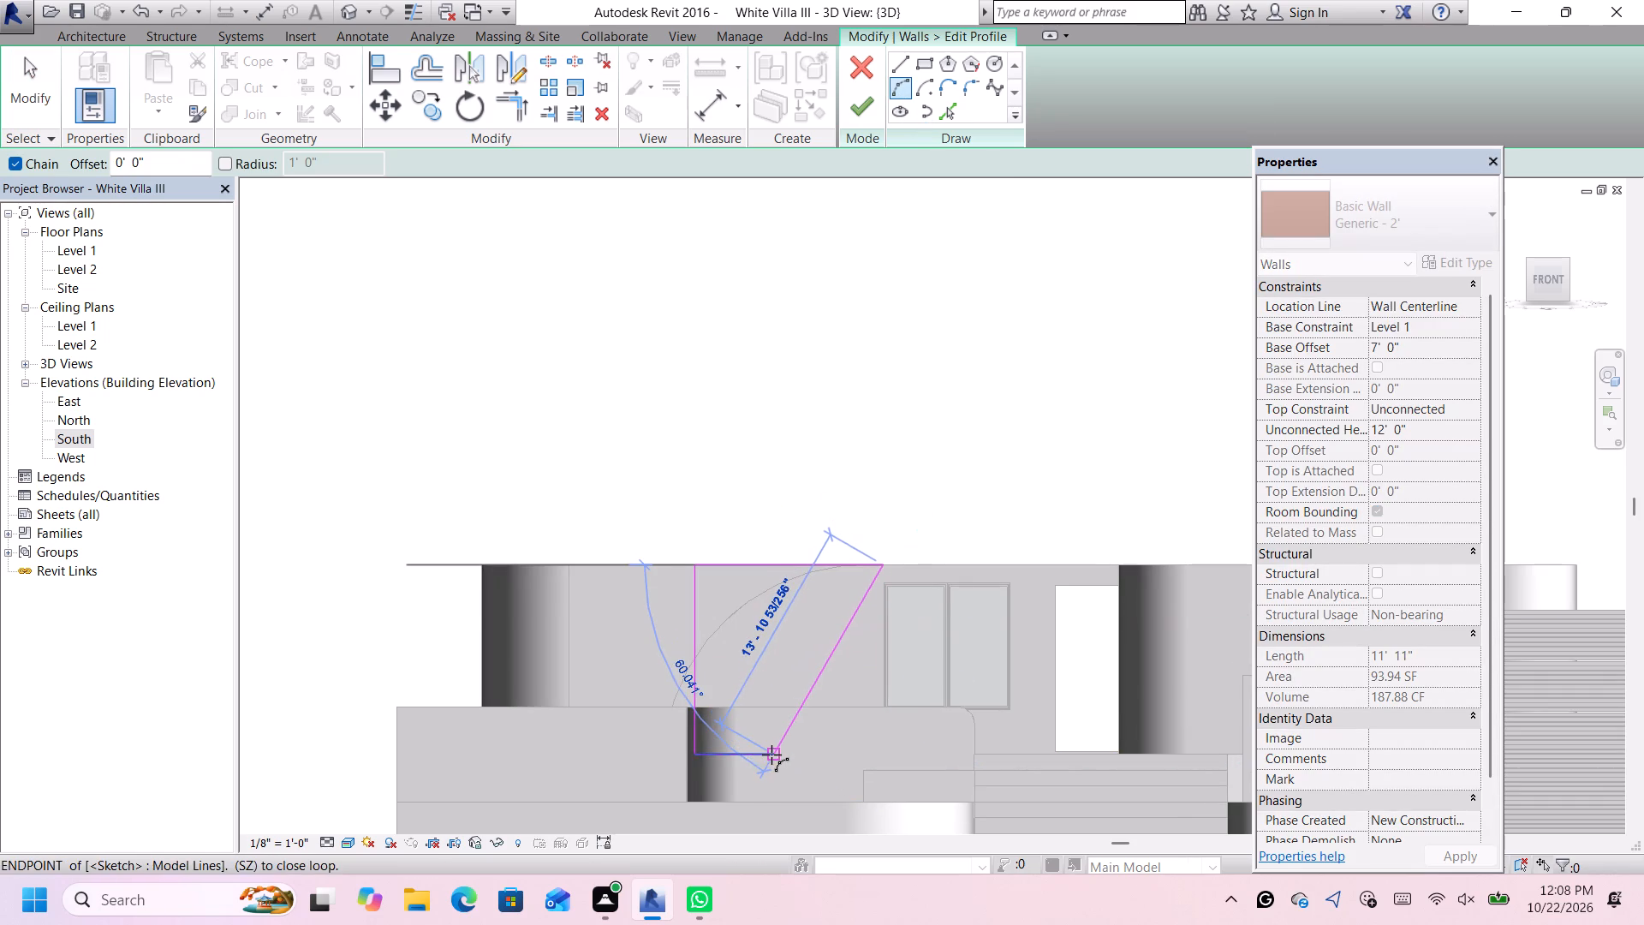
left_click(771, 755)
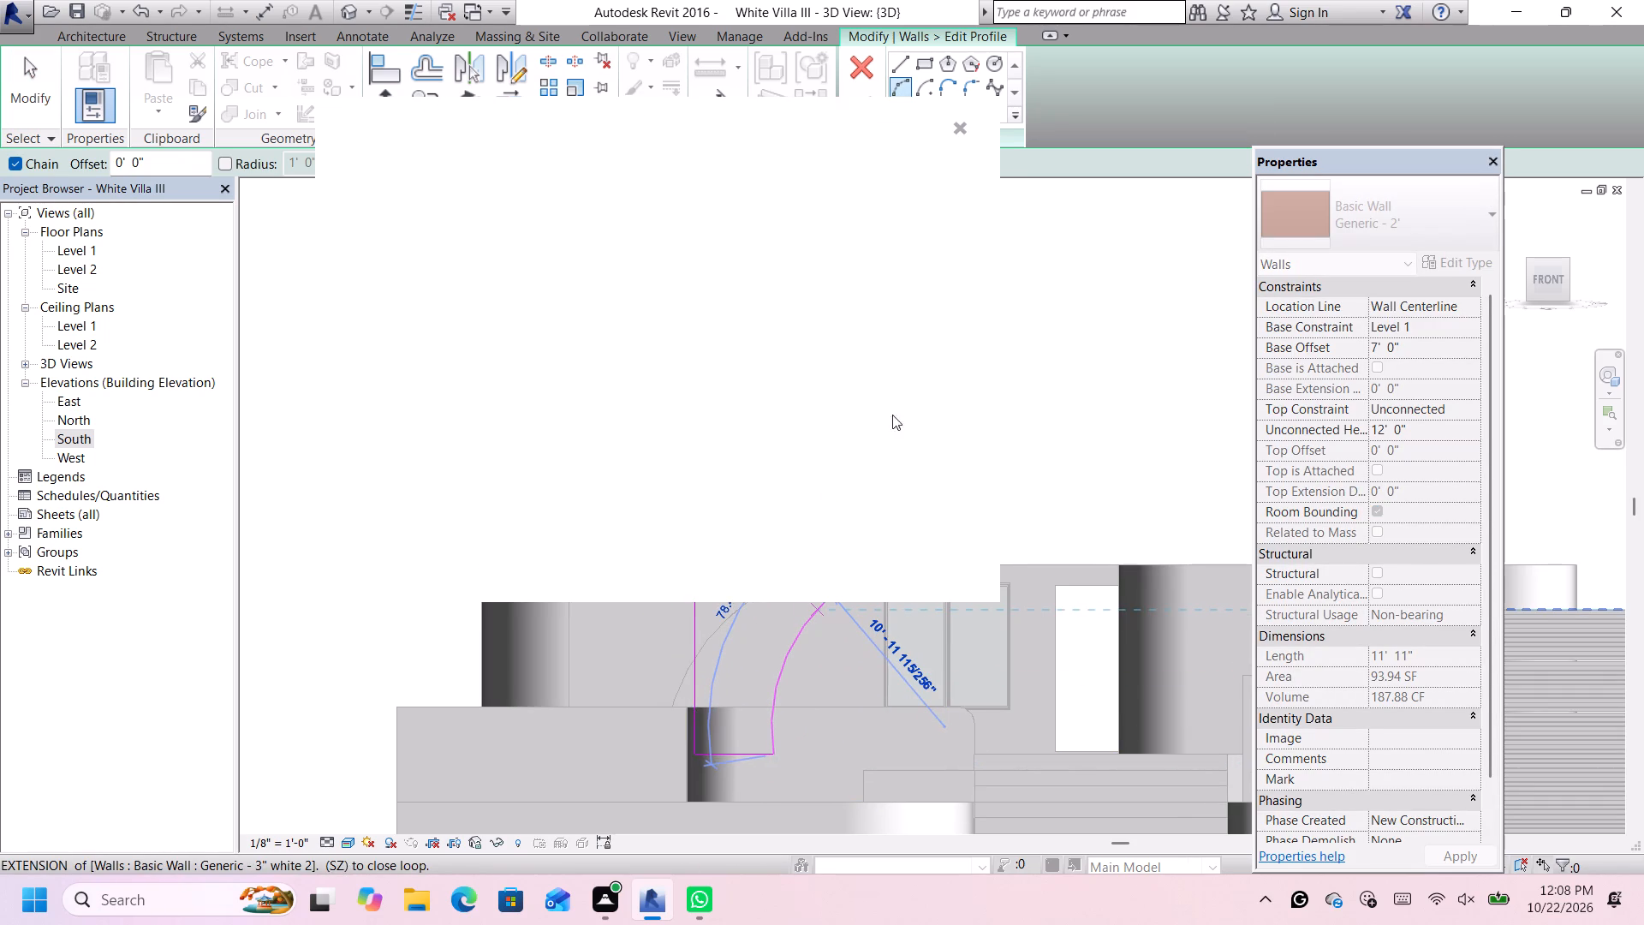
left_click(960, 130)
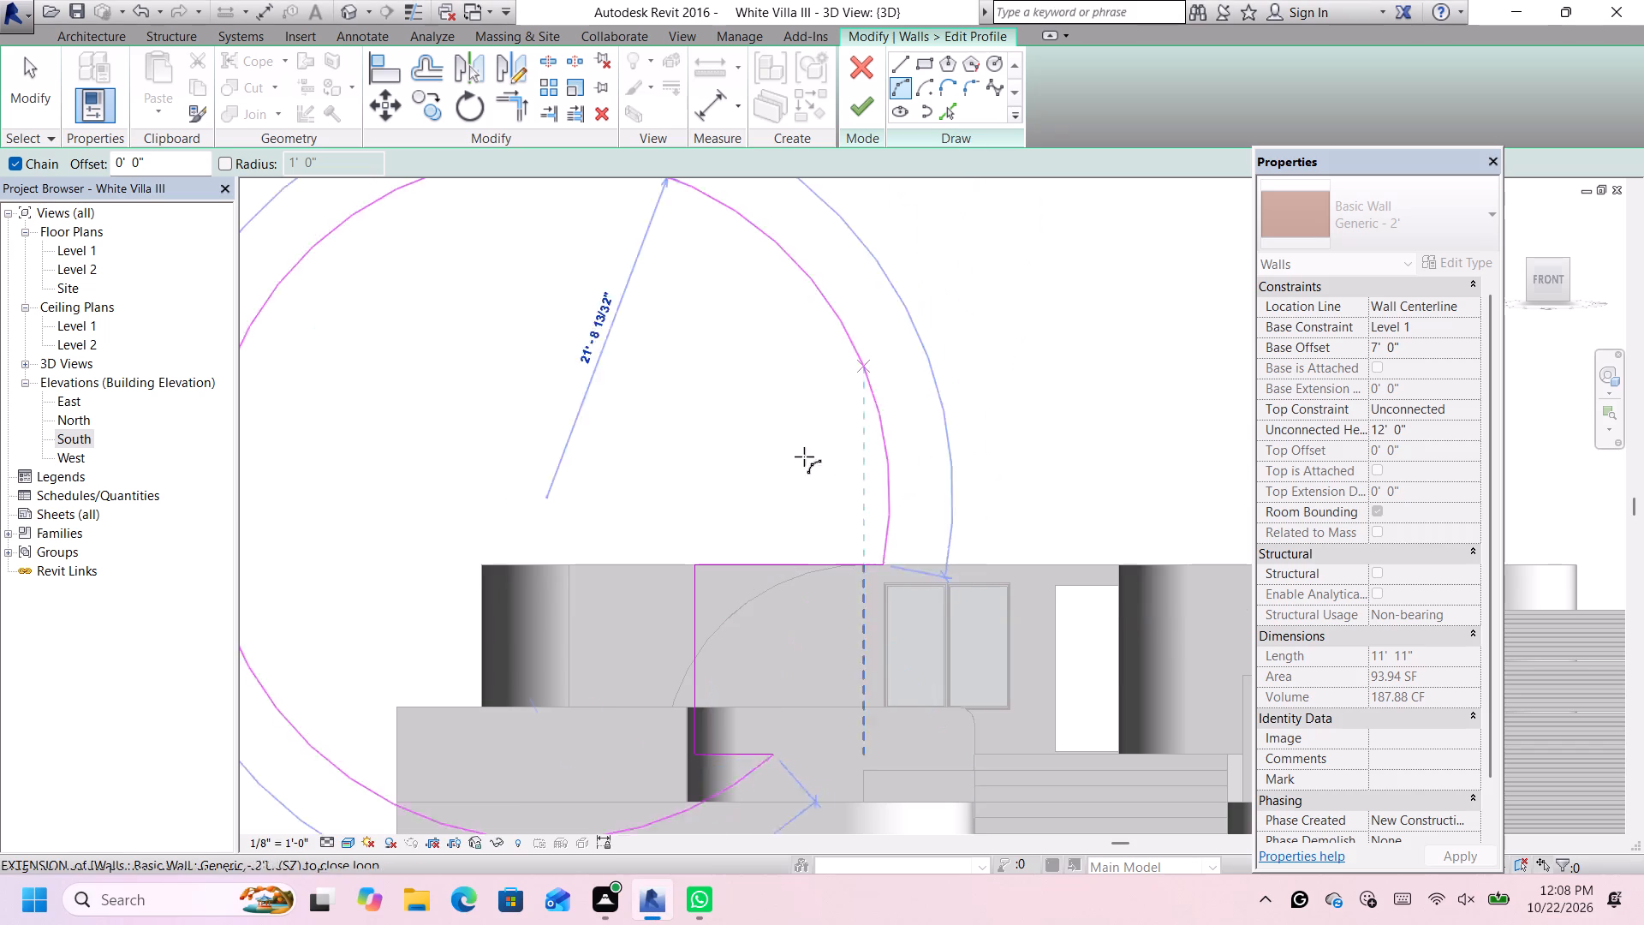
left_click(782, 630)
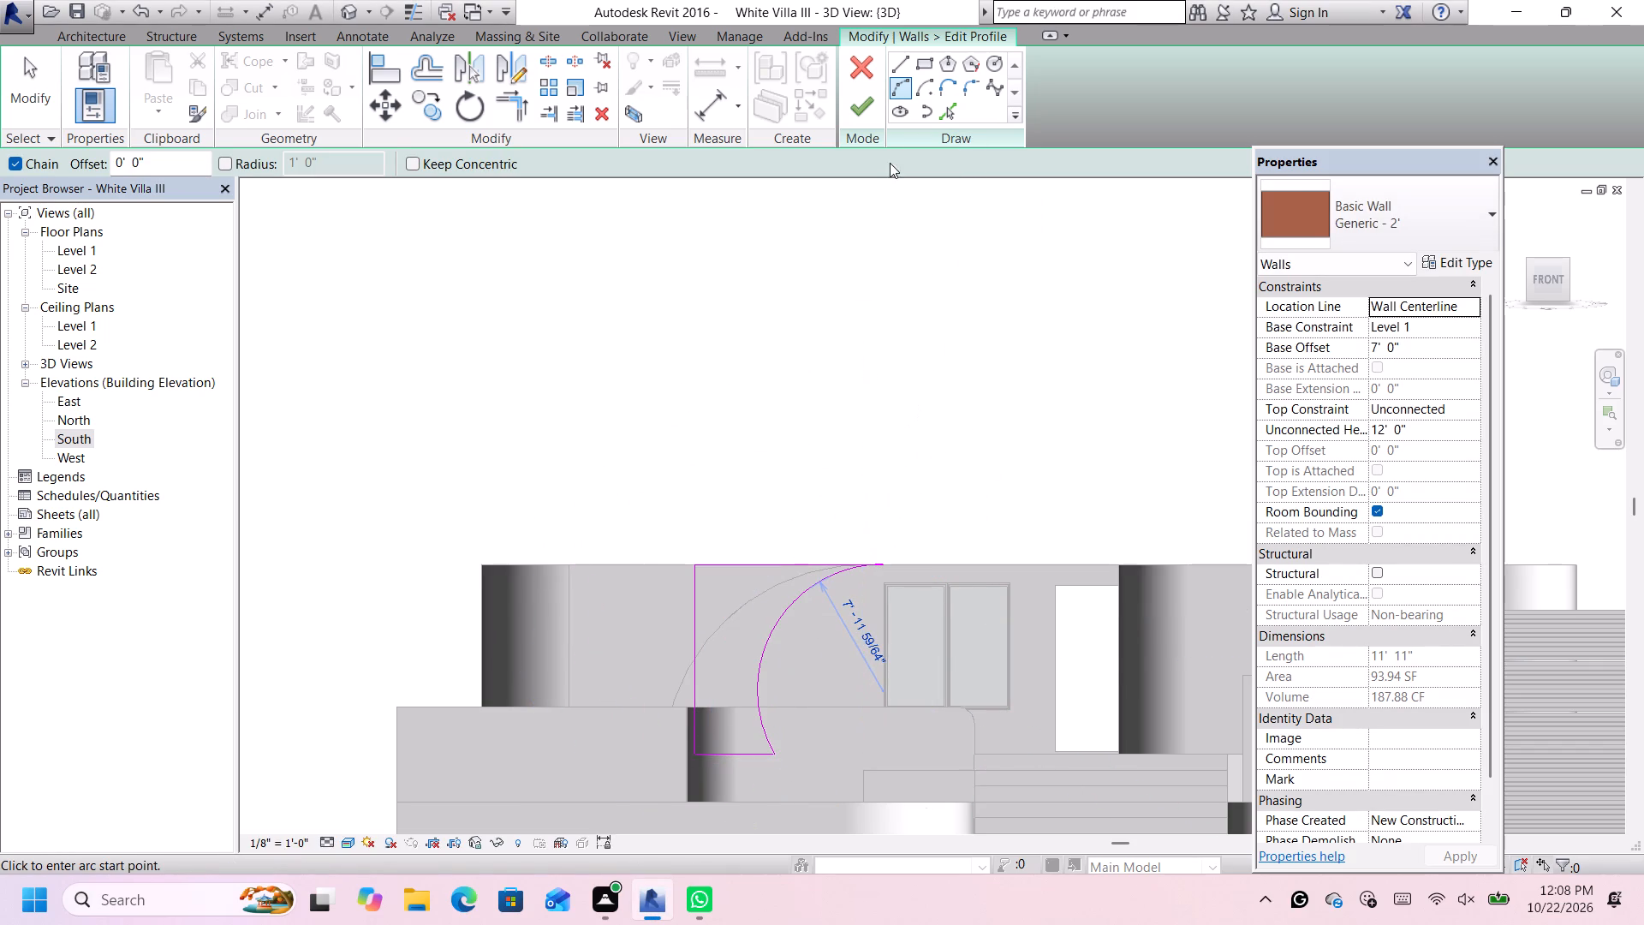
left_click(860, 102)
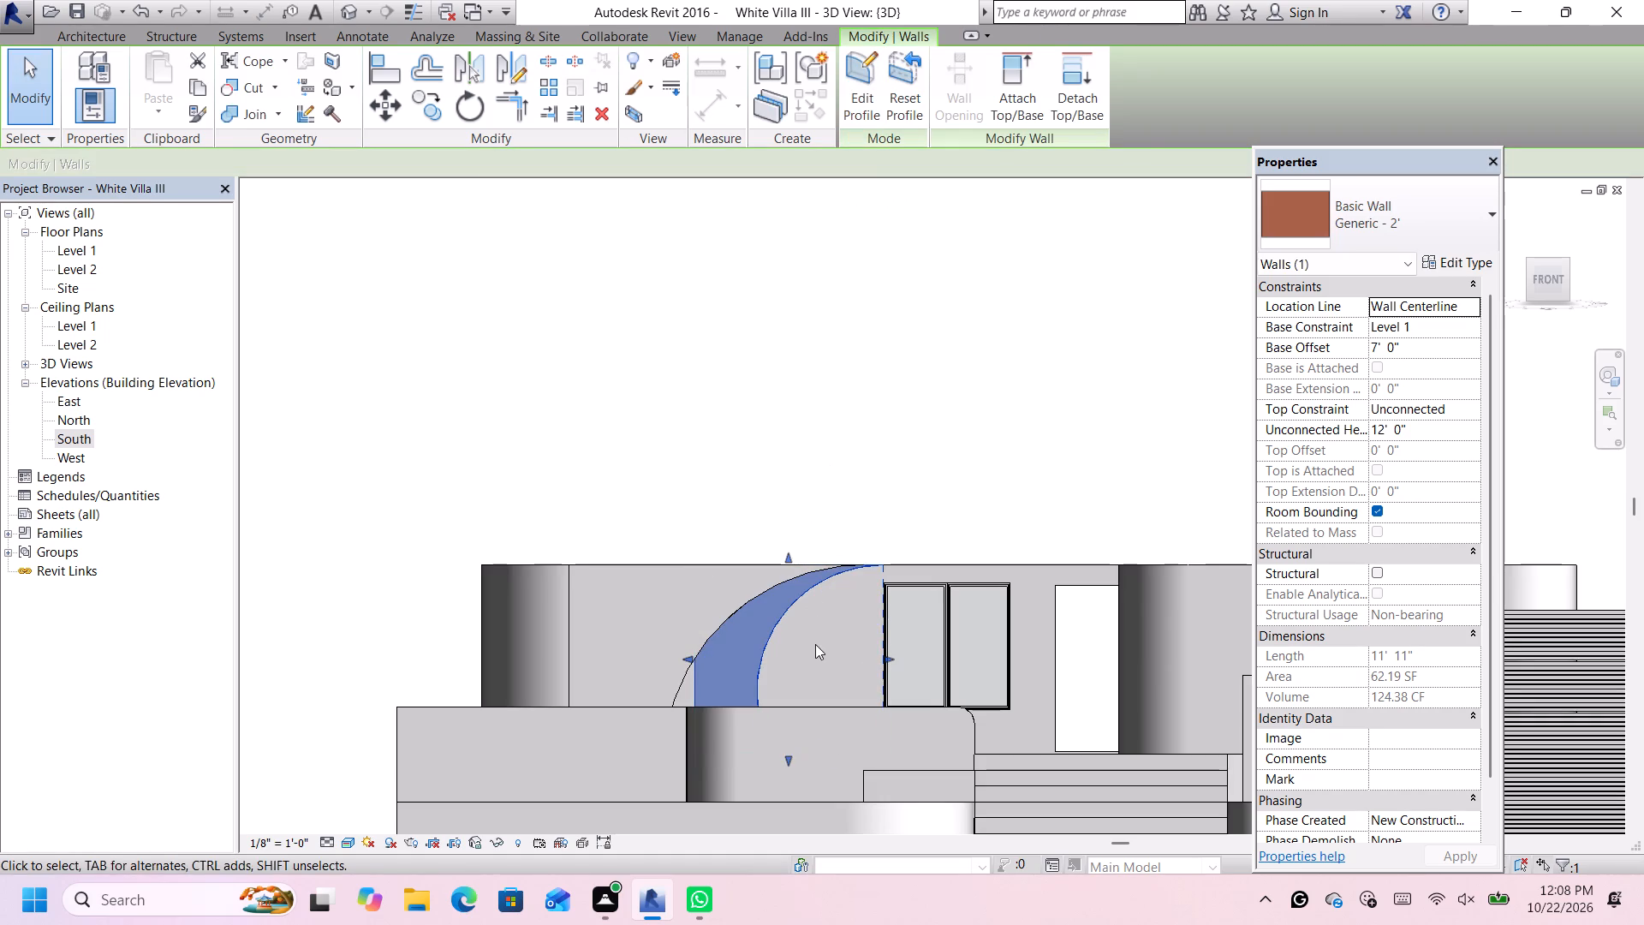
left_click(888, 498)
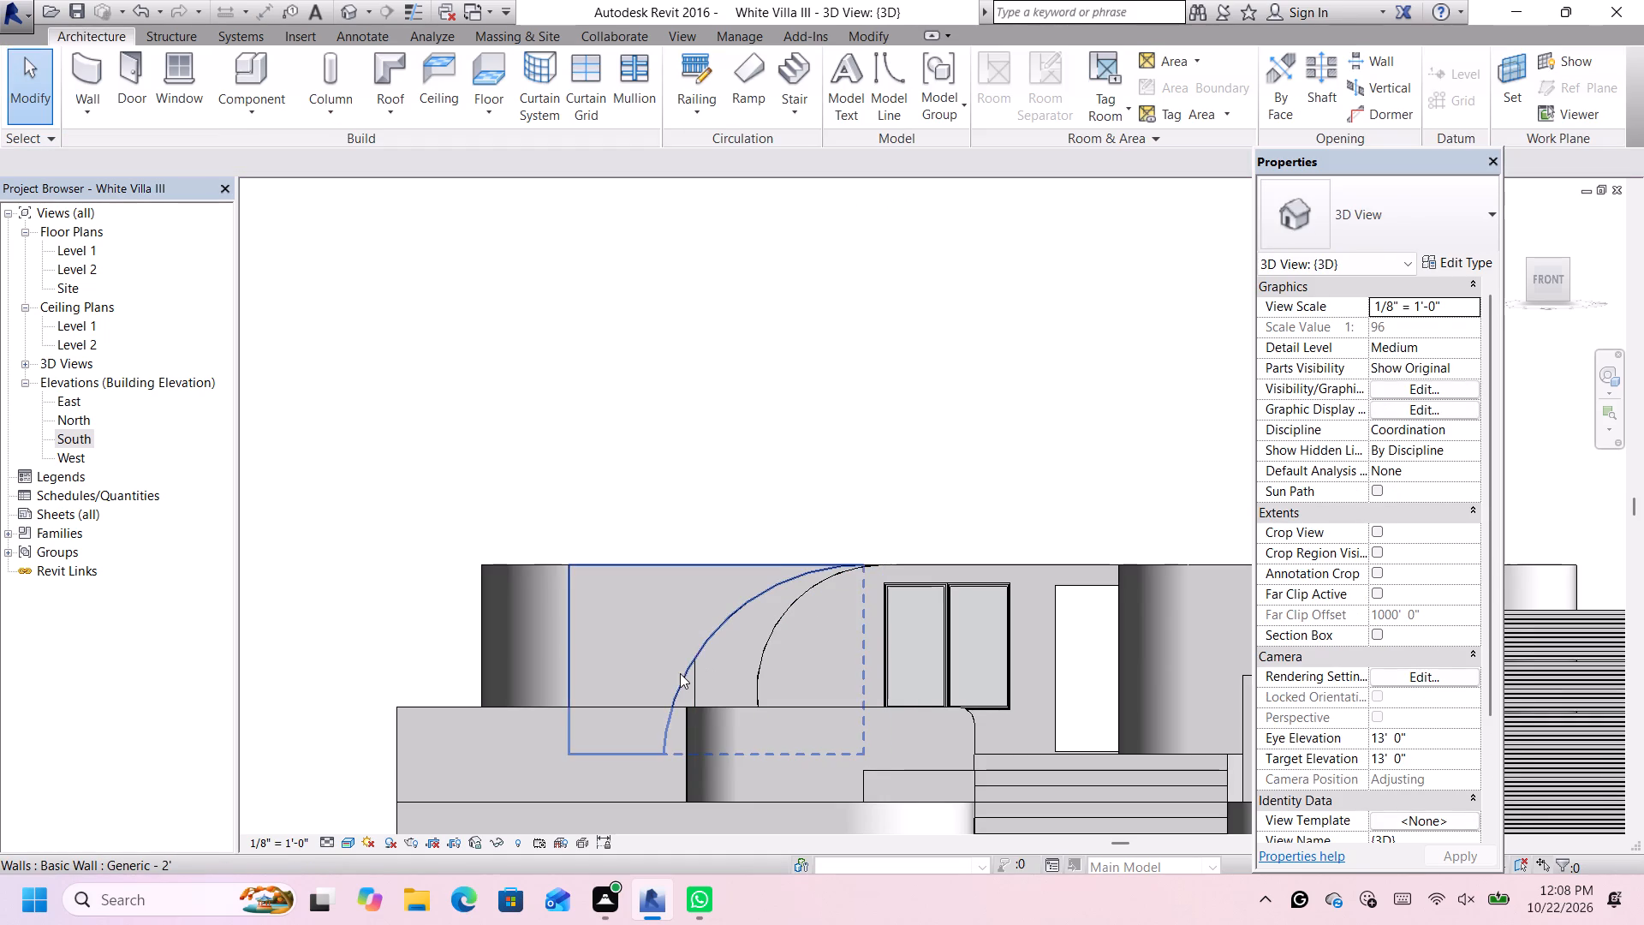
Stretch the rear arc-cut 2' wall's end away from the stairs to the Generic - 4' white wall, making it about 19' 11" long.
scroll(692, 679, "up", 1)
left_click(697, 683)
scroll(703, 671, "down", 2)
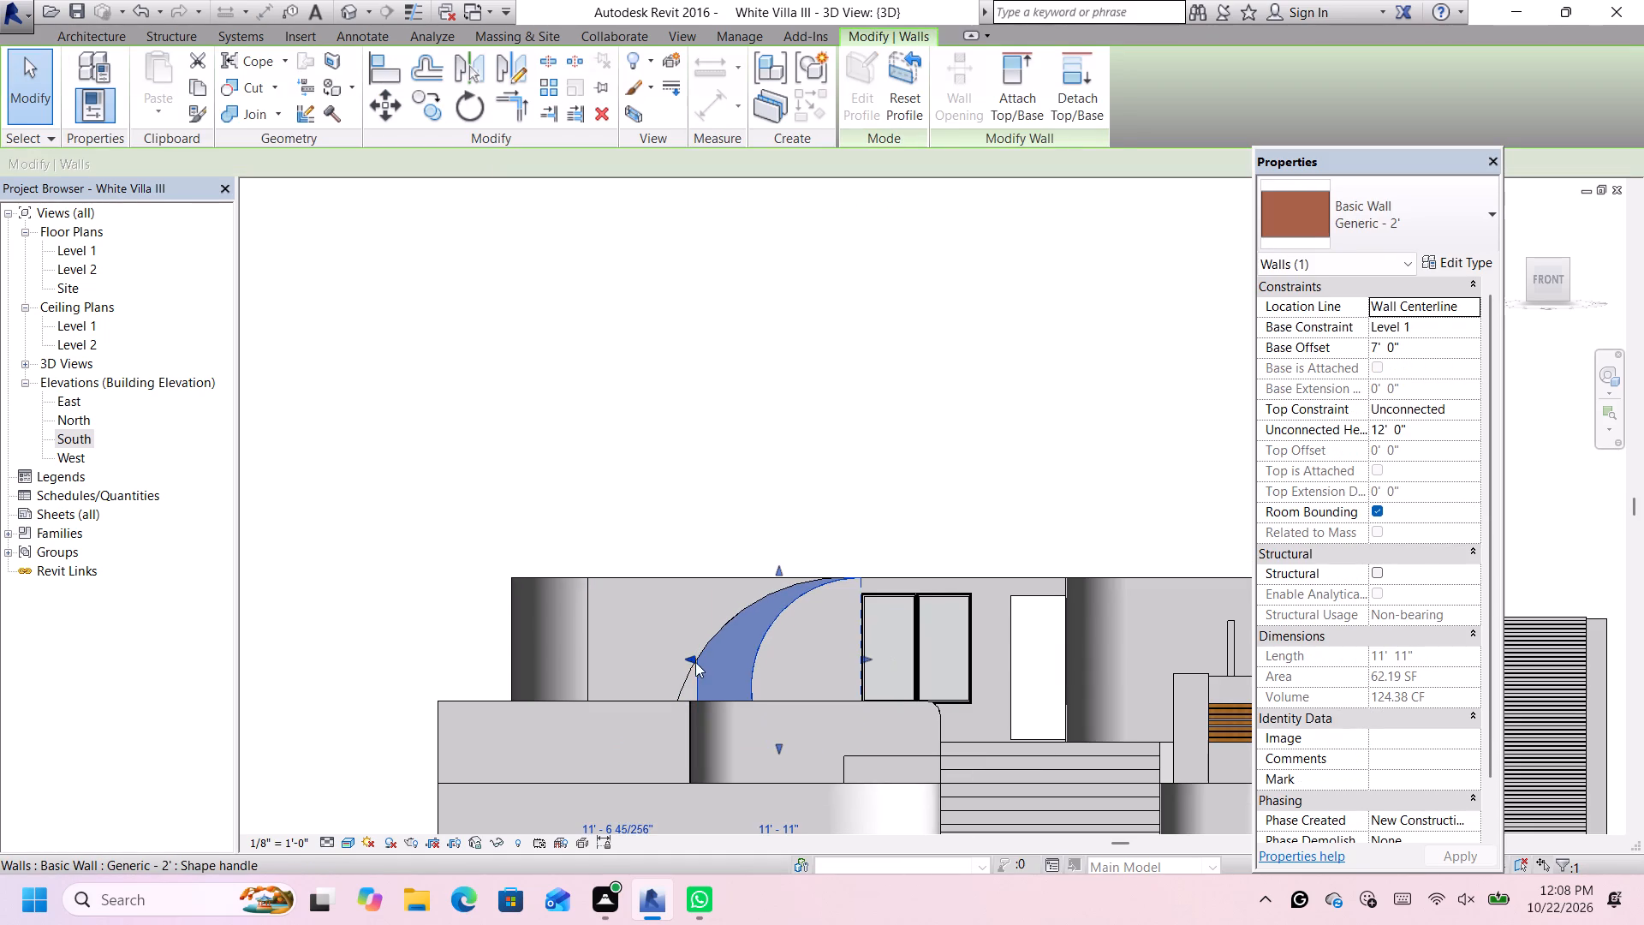
left_click_drag(689, 659, 590, 644)
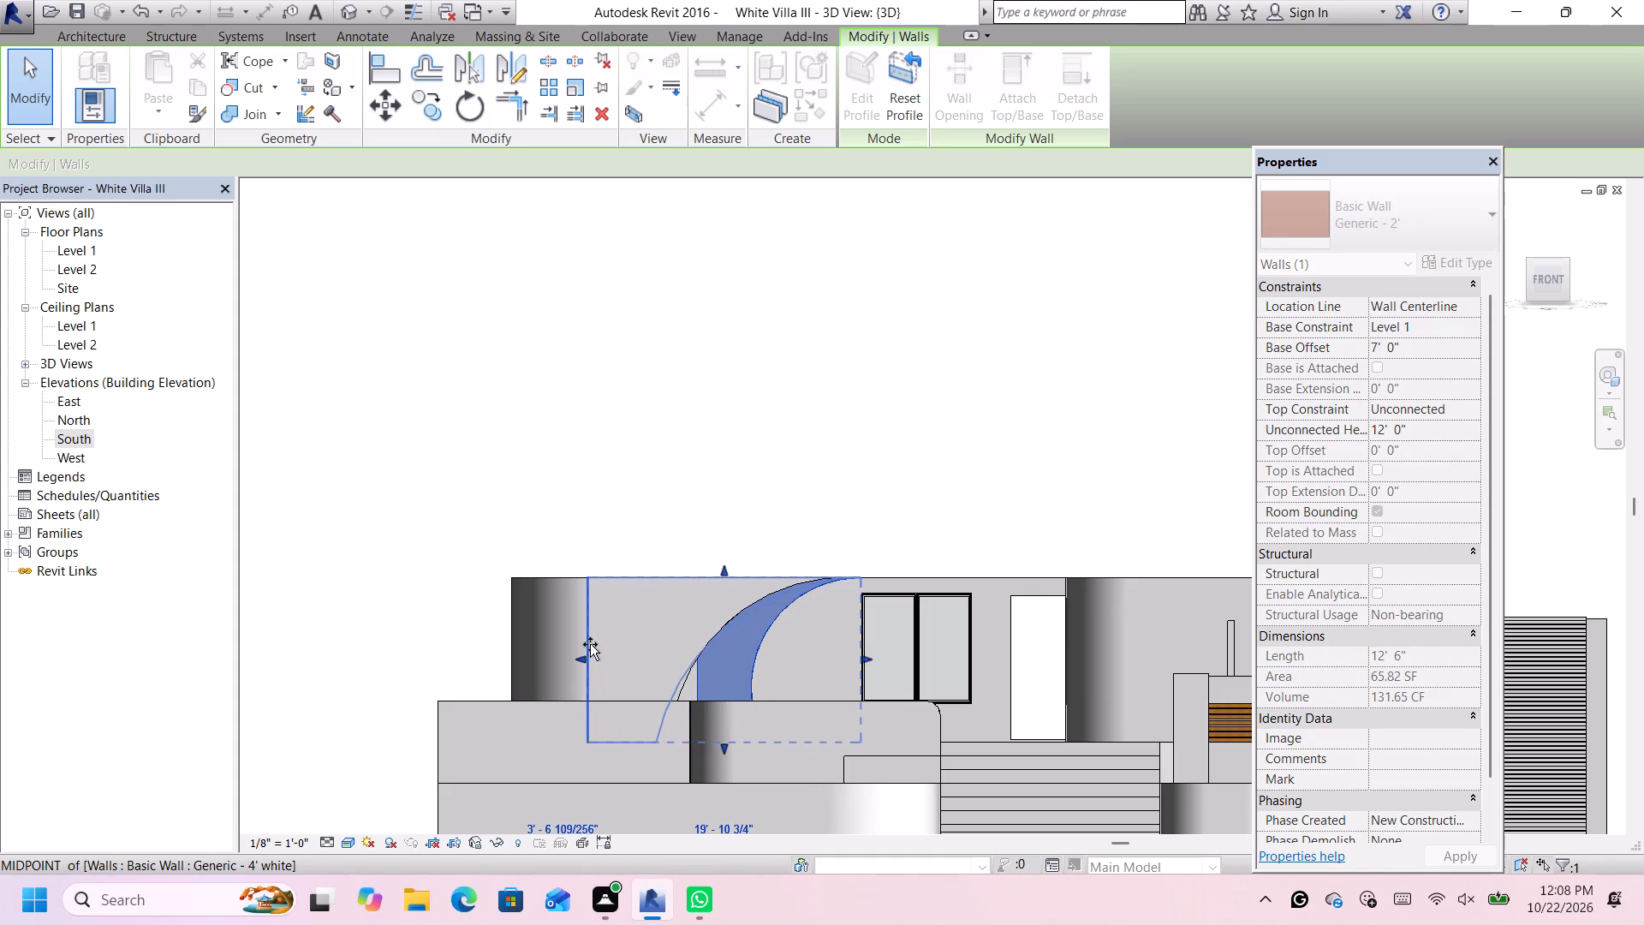
left_click_drag(590, 644, 589, 644)
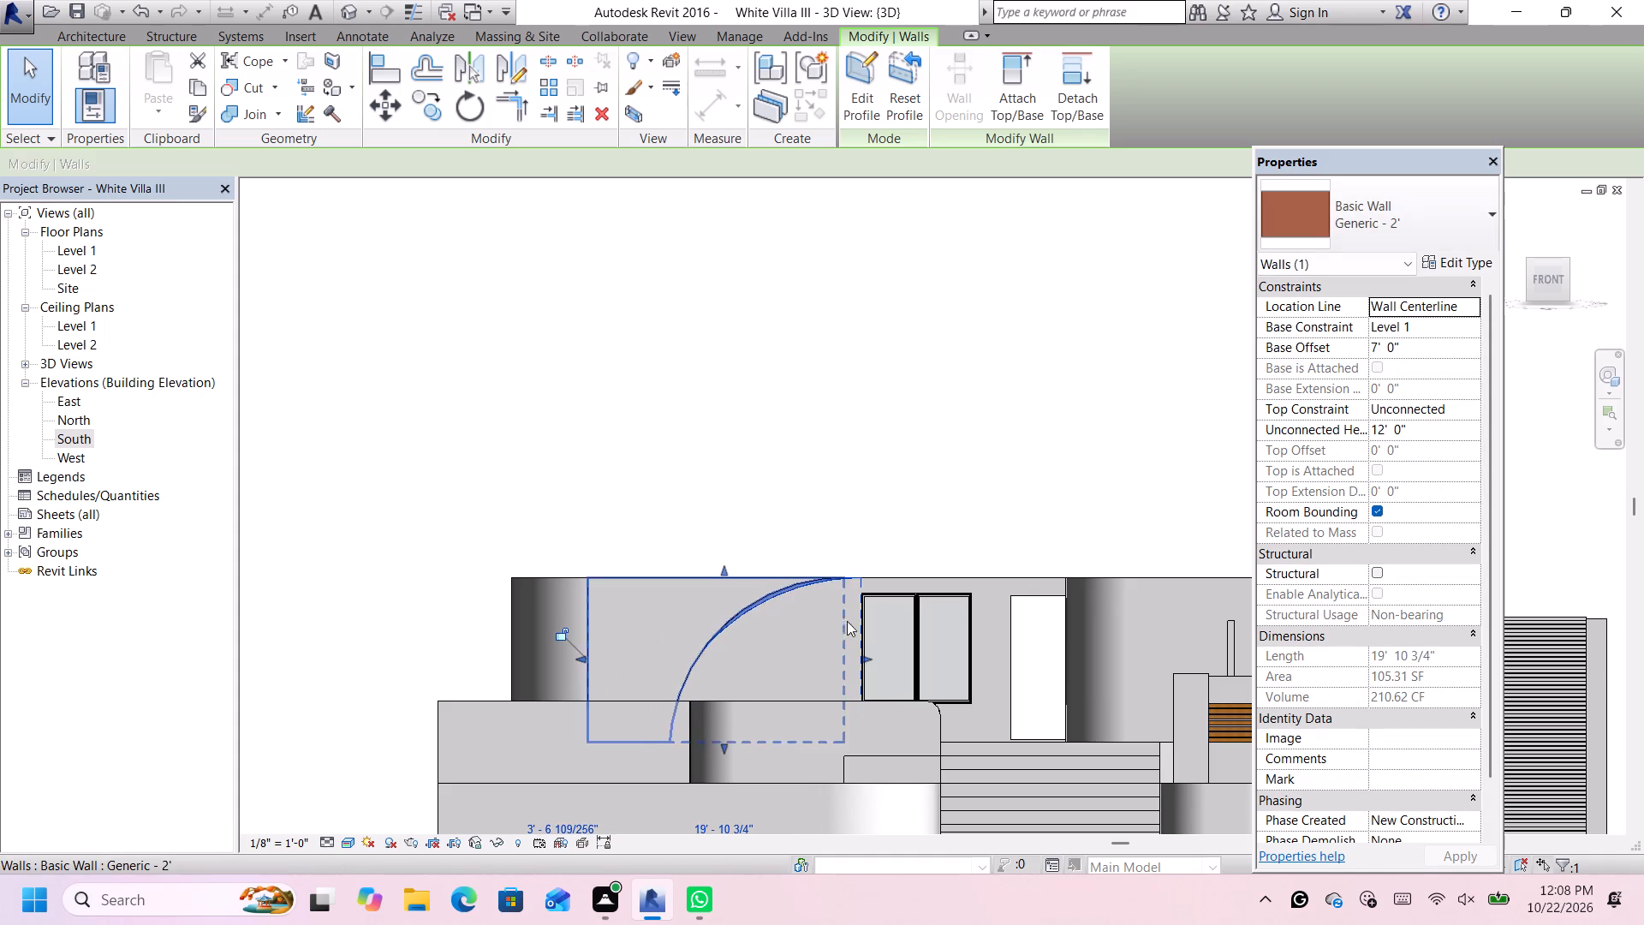
Edit the profile of the stretched rear 2' wall and delete its curved edge.
scroll(847, 621, "up", 1)
left_click(858, 596)
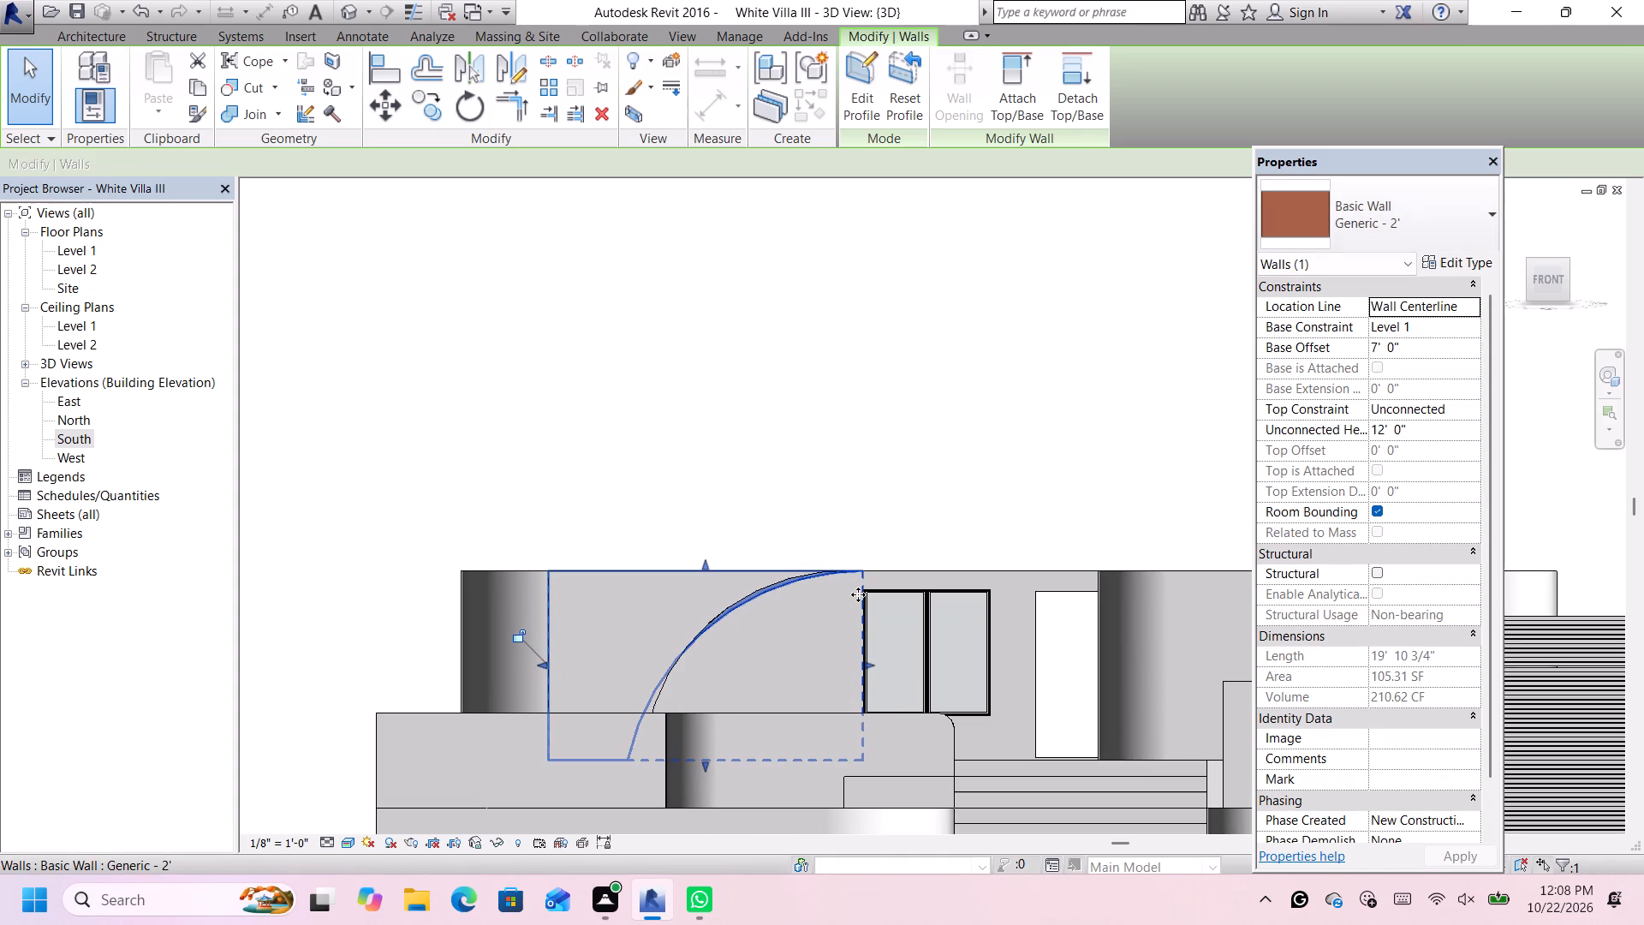
left_click(856, 75)
left_click(655, 695)
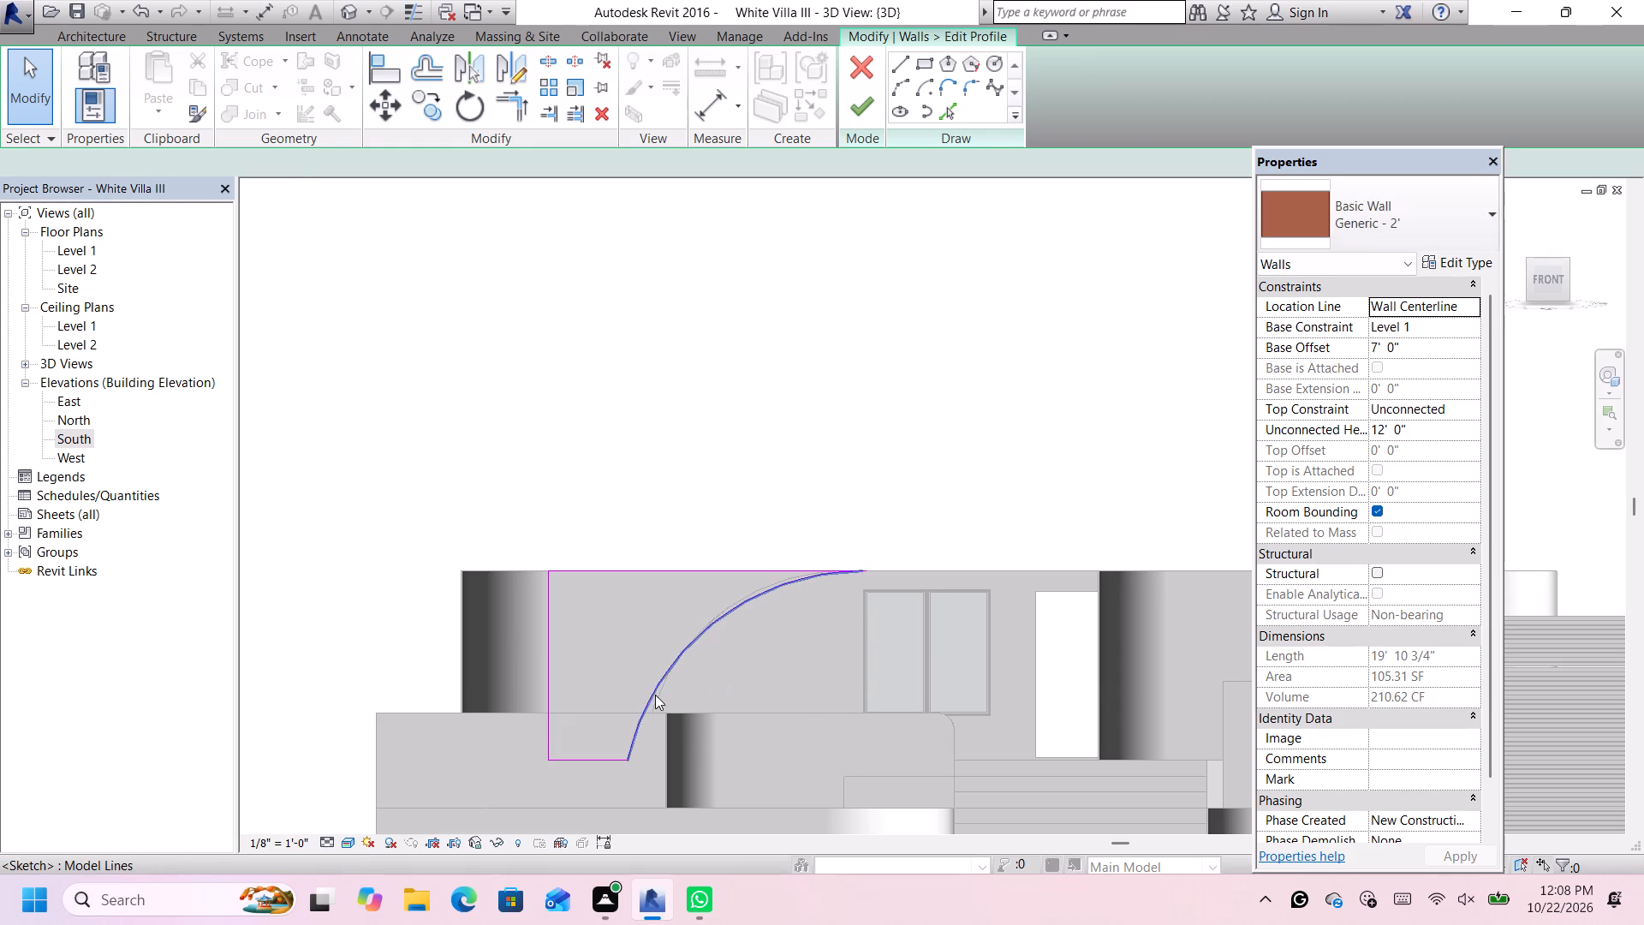
key("Delete")
Extend the open bottom edge of the stretched rear wall's profile sketch to 12' 0".
left_click(612, 758)
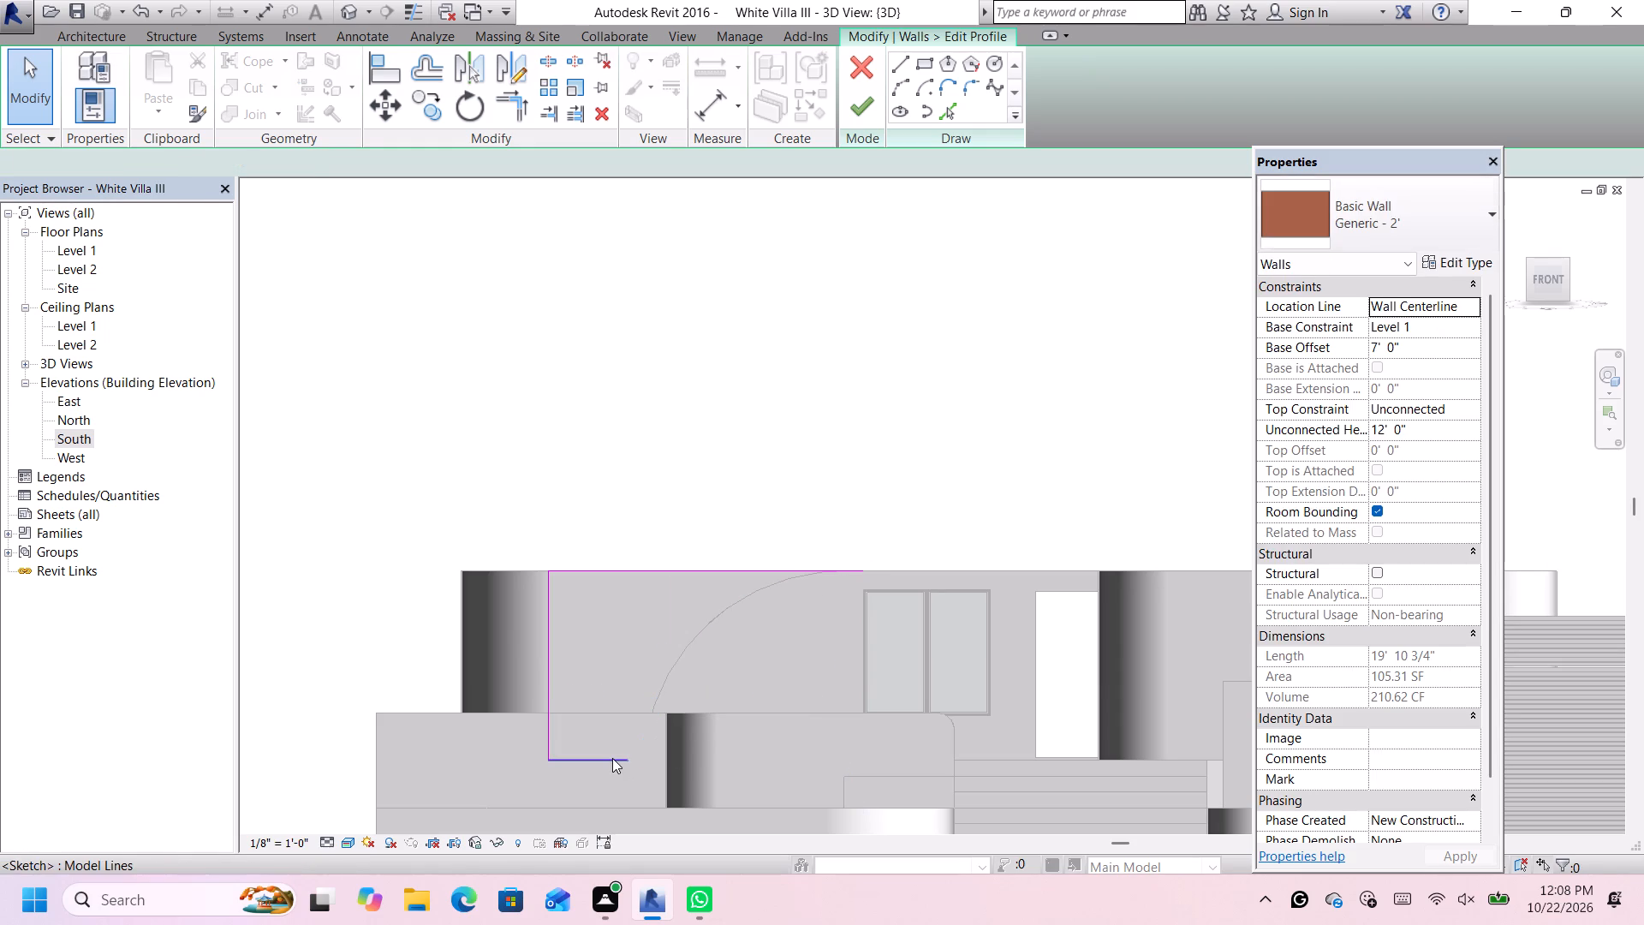
left_click_drag(629, 757, 741, 749)
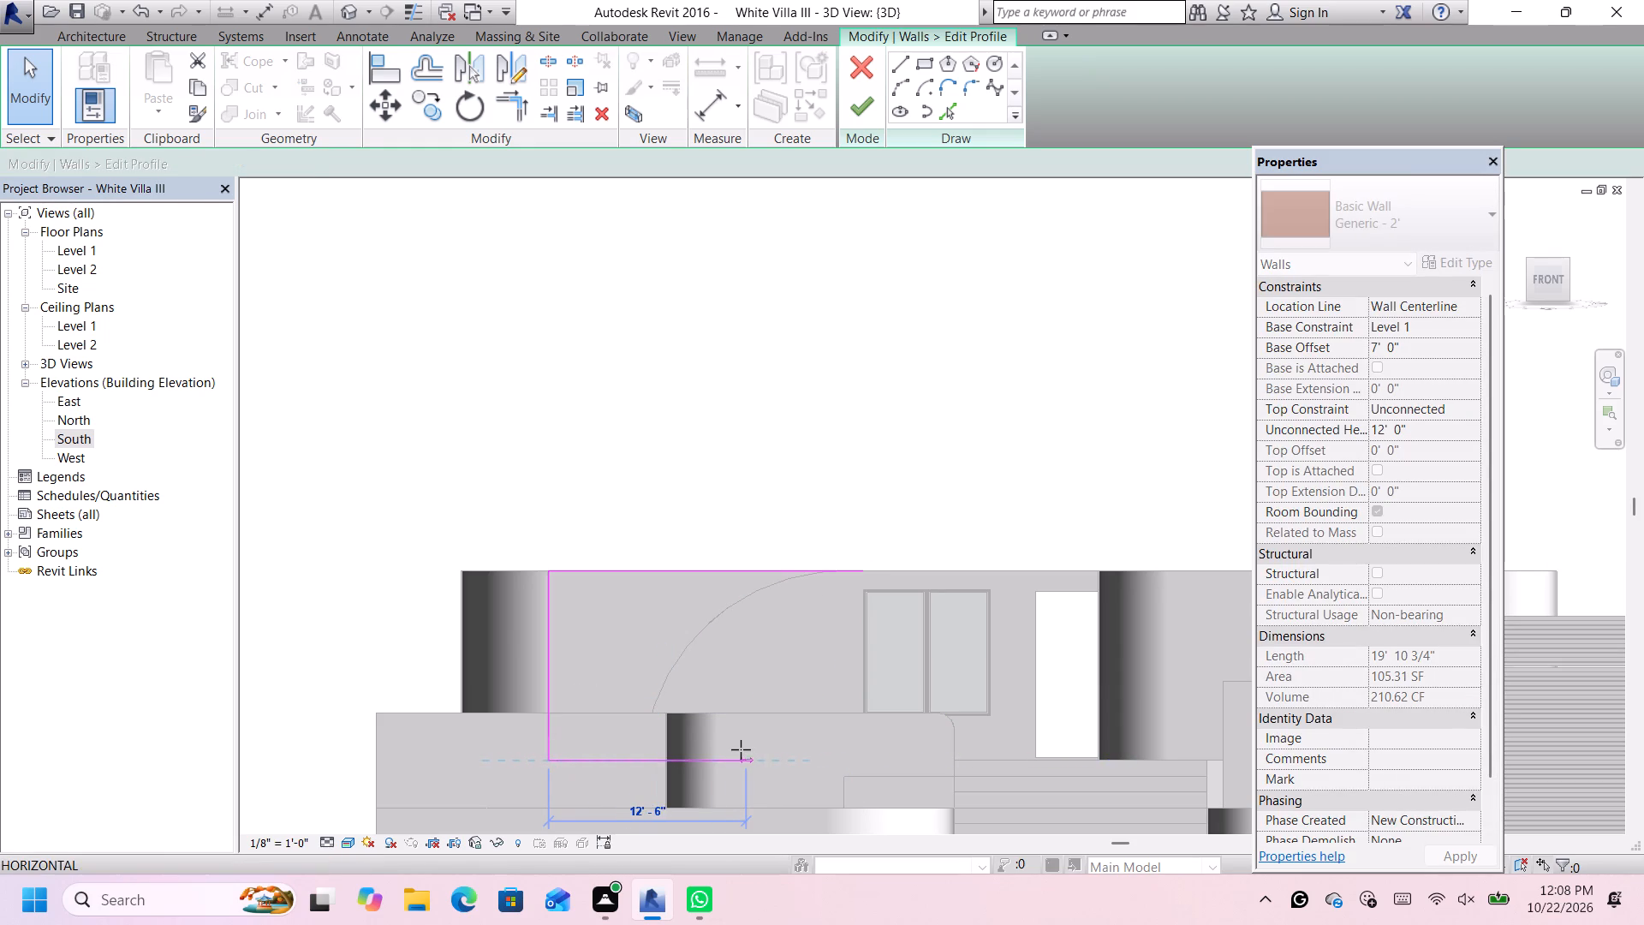
left_click_drag(741, 749, 740, 749)
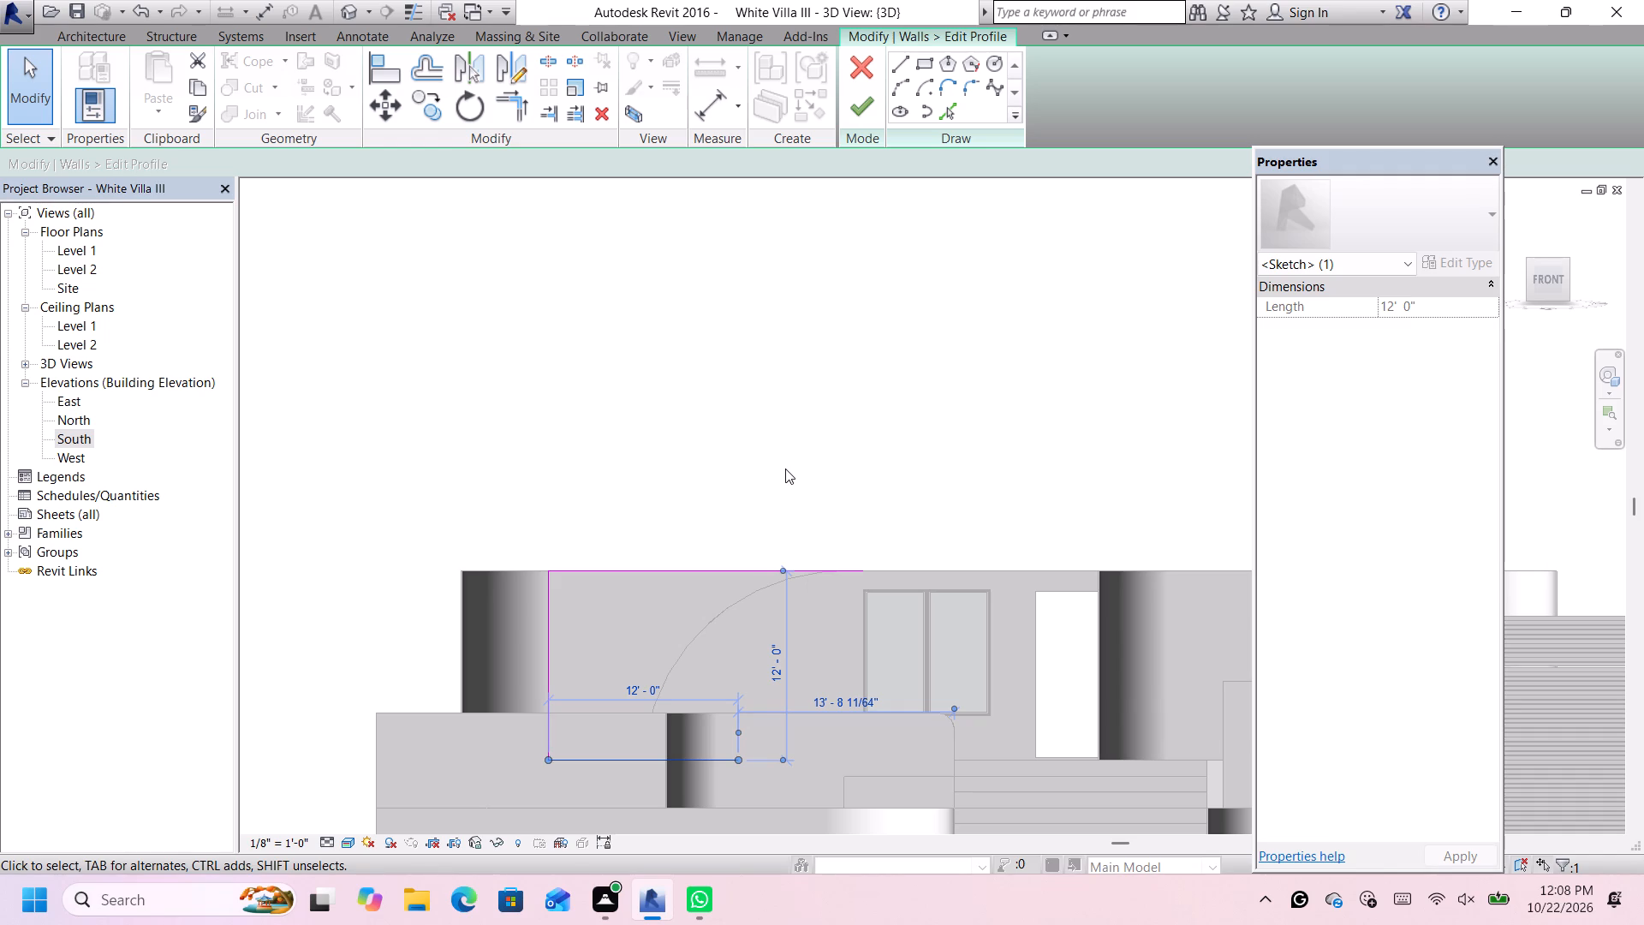
Close the stretched rear 2' wall's profile with a start-end-radius arc of about 8' 7" radius between the open edges, and finish the sketch.
left_click(906, 90)
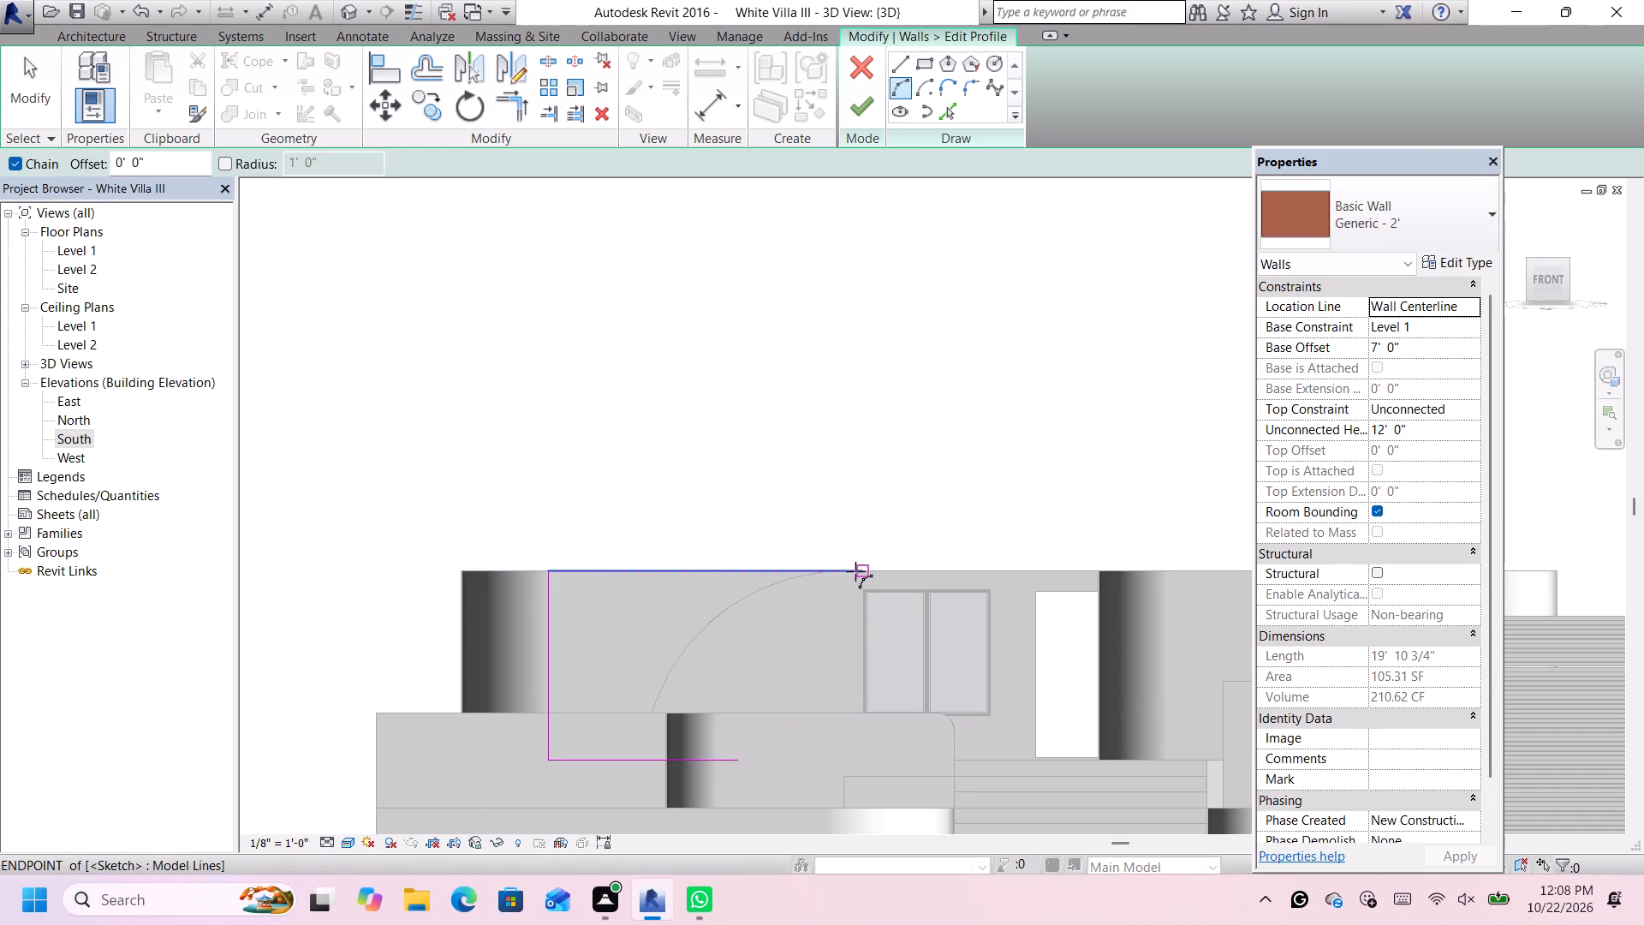
left_click(861, 569)
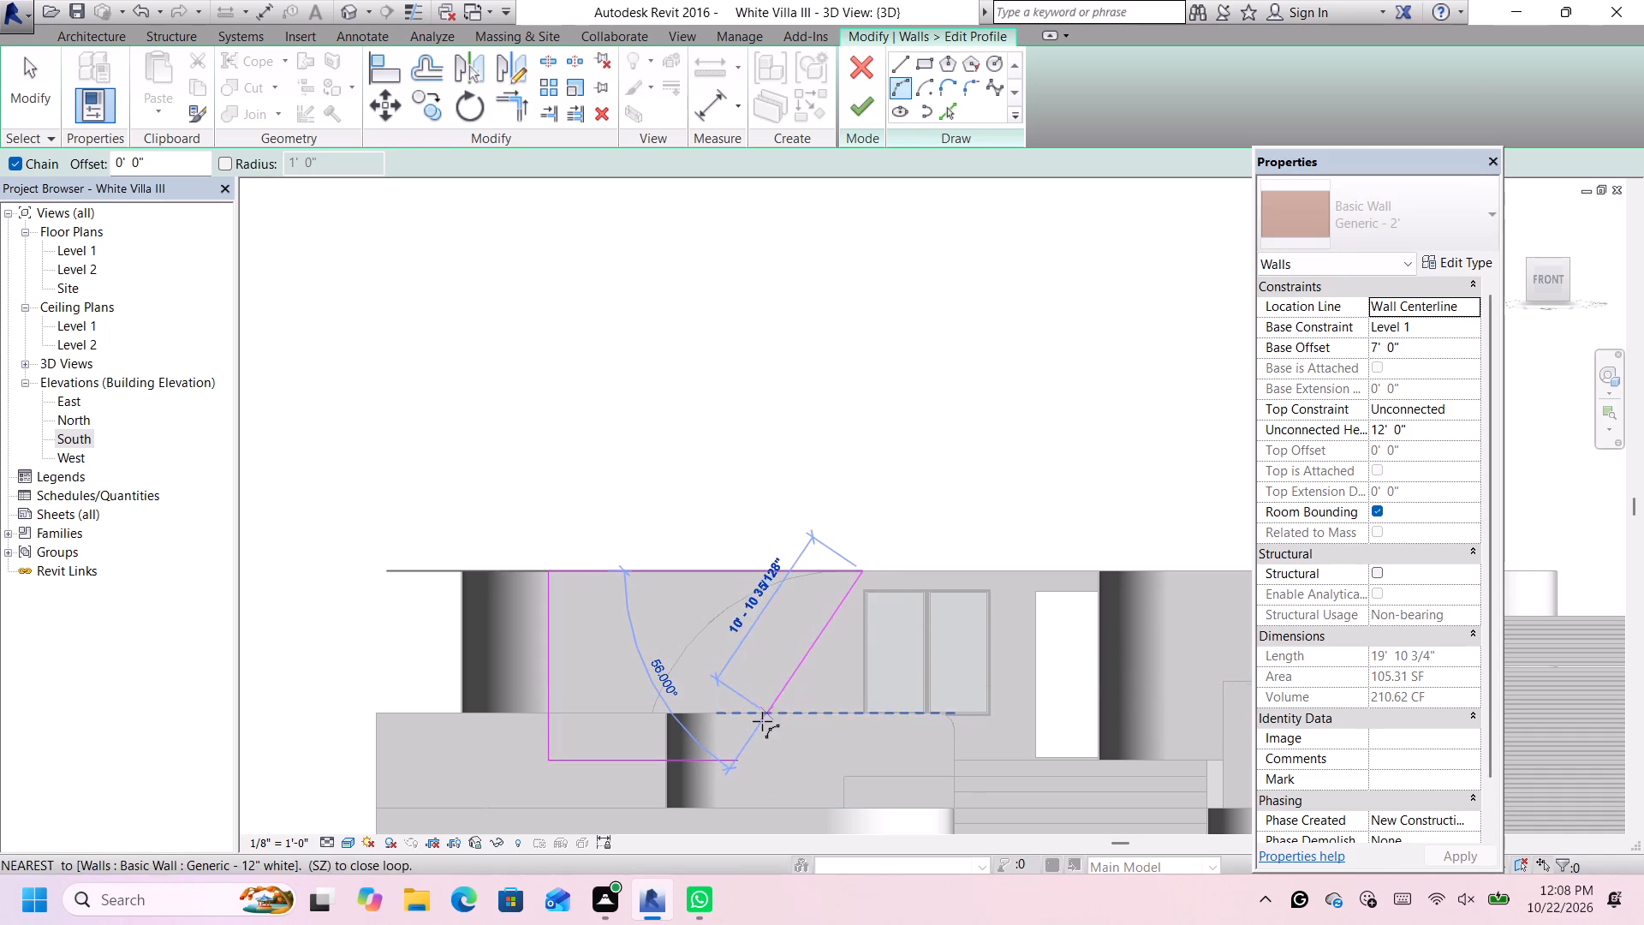
left_click(733, 761)
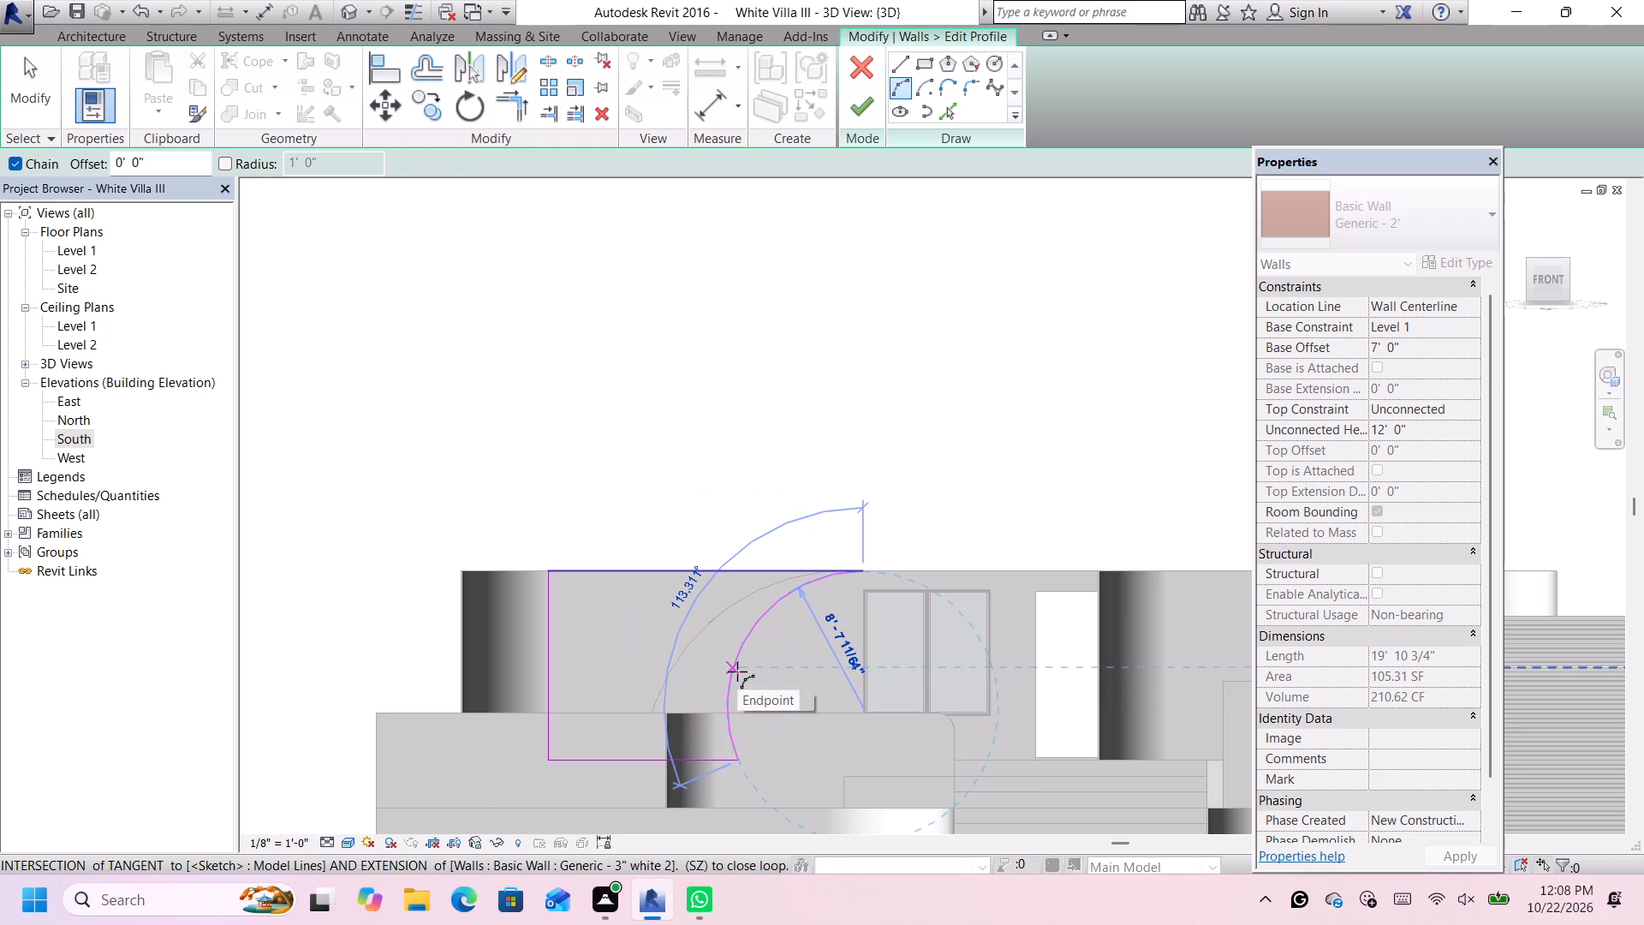
left_click(737, 671)
left_click(865, 105)
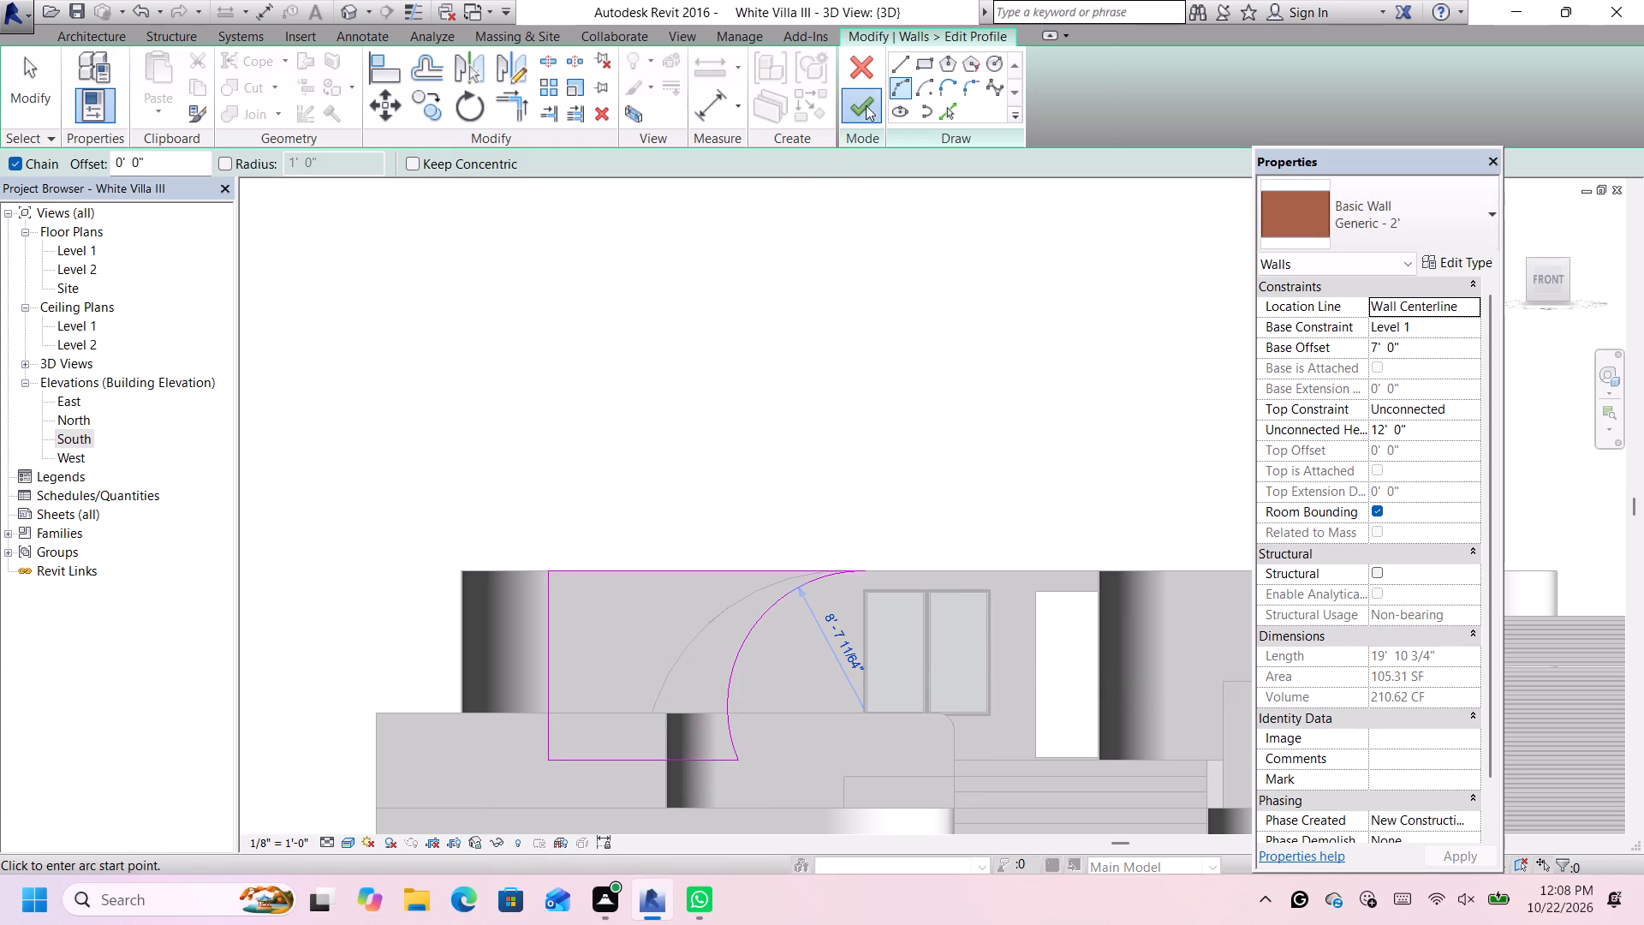
left_click(817, 460)
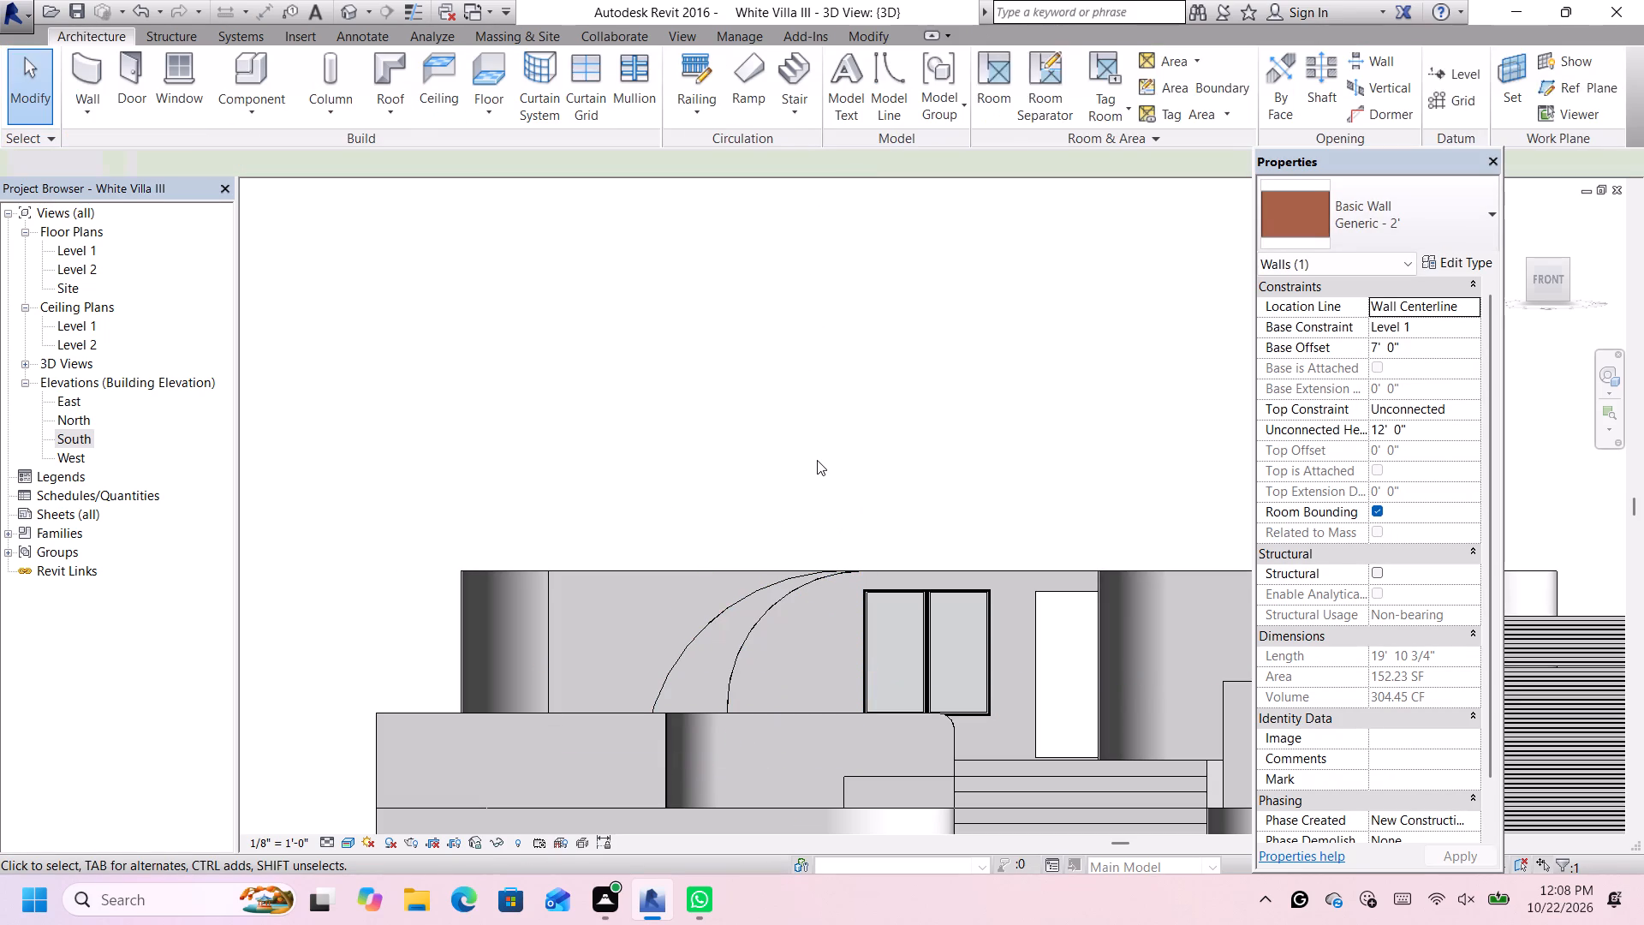
Set the width of the fixed window nearer the doorway opening to 5' 0".
scroll(829, 447, "down", 3)
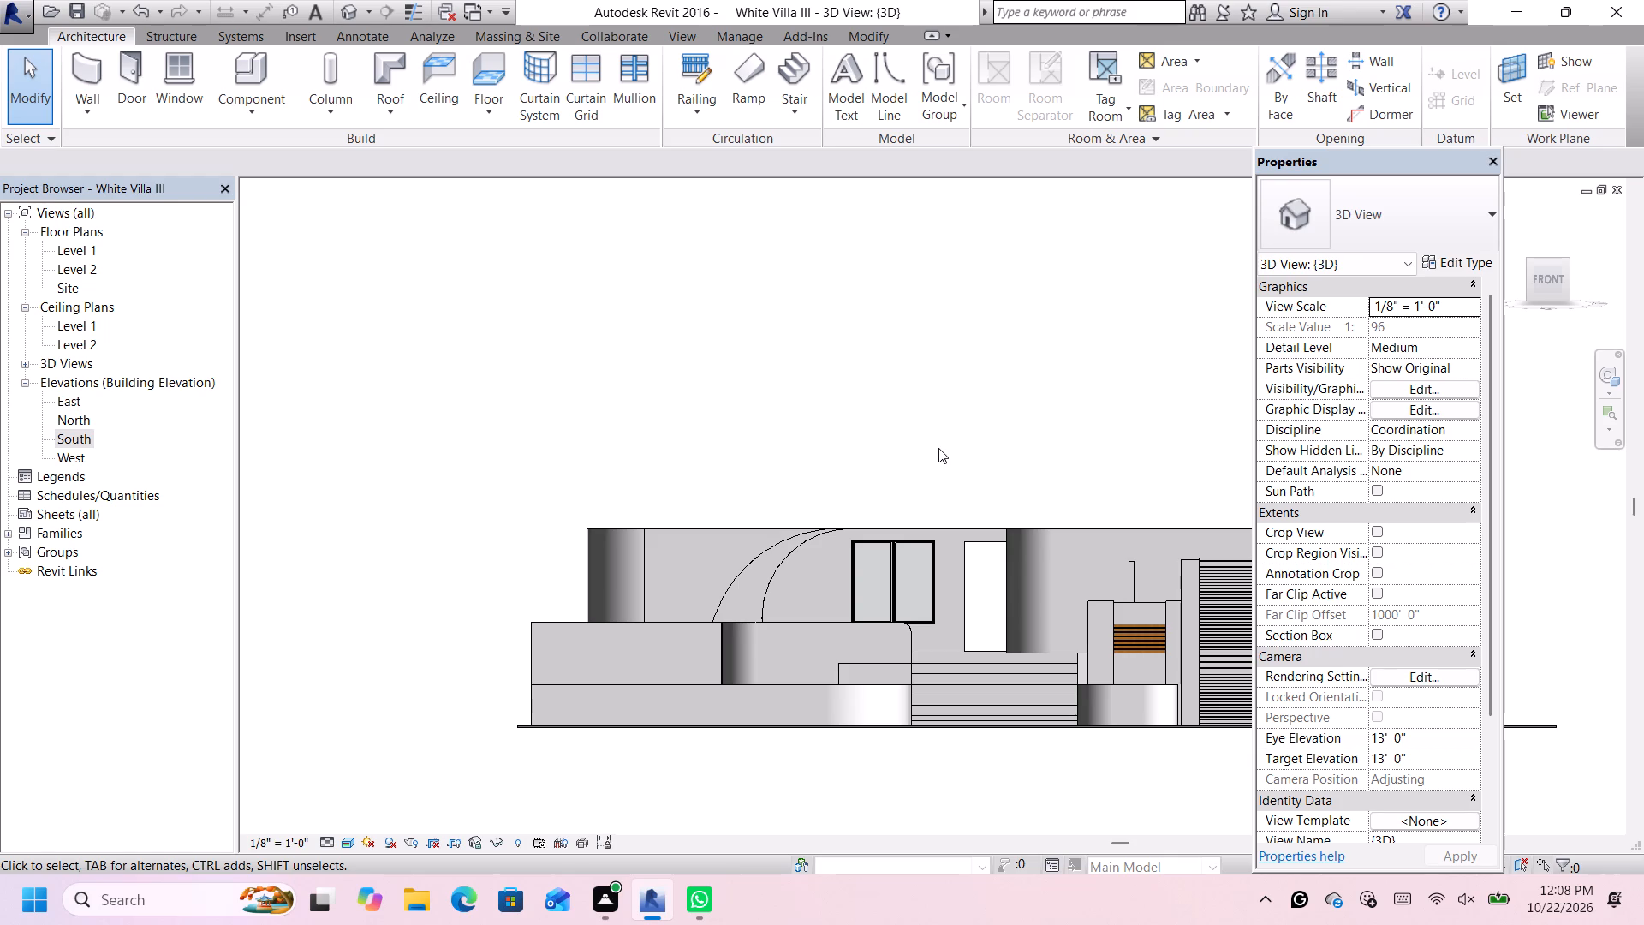
scroll(938, 448, "up", 1)
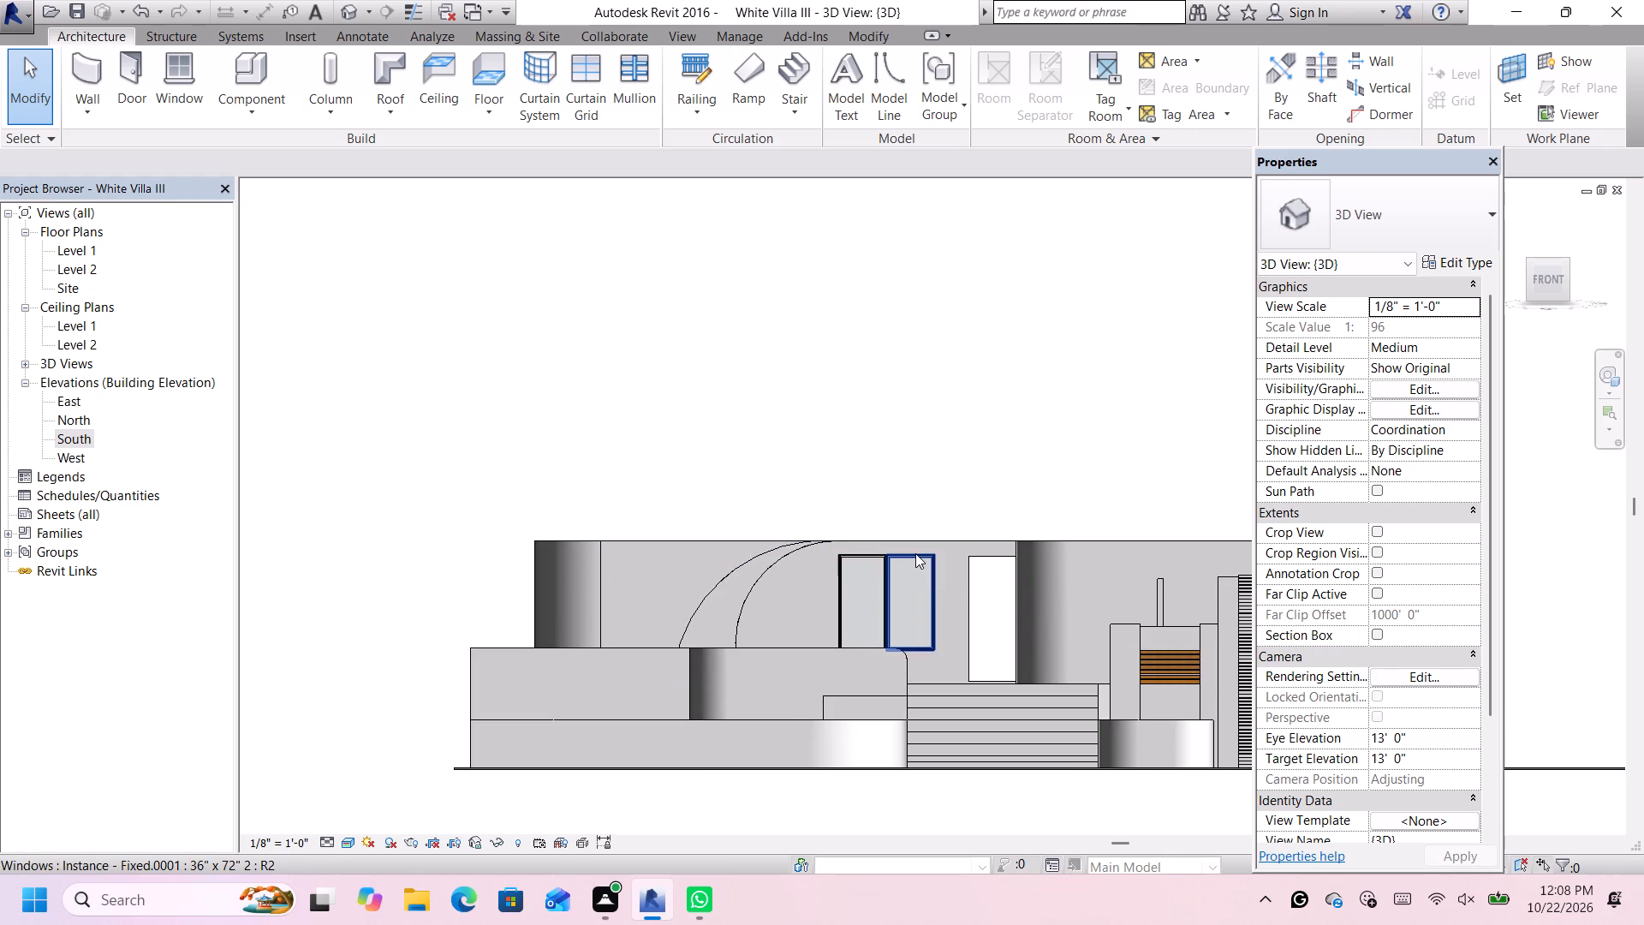
left_click(915, 553)
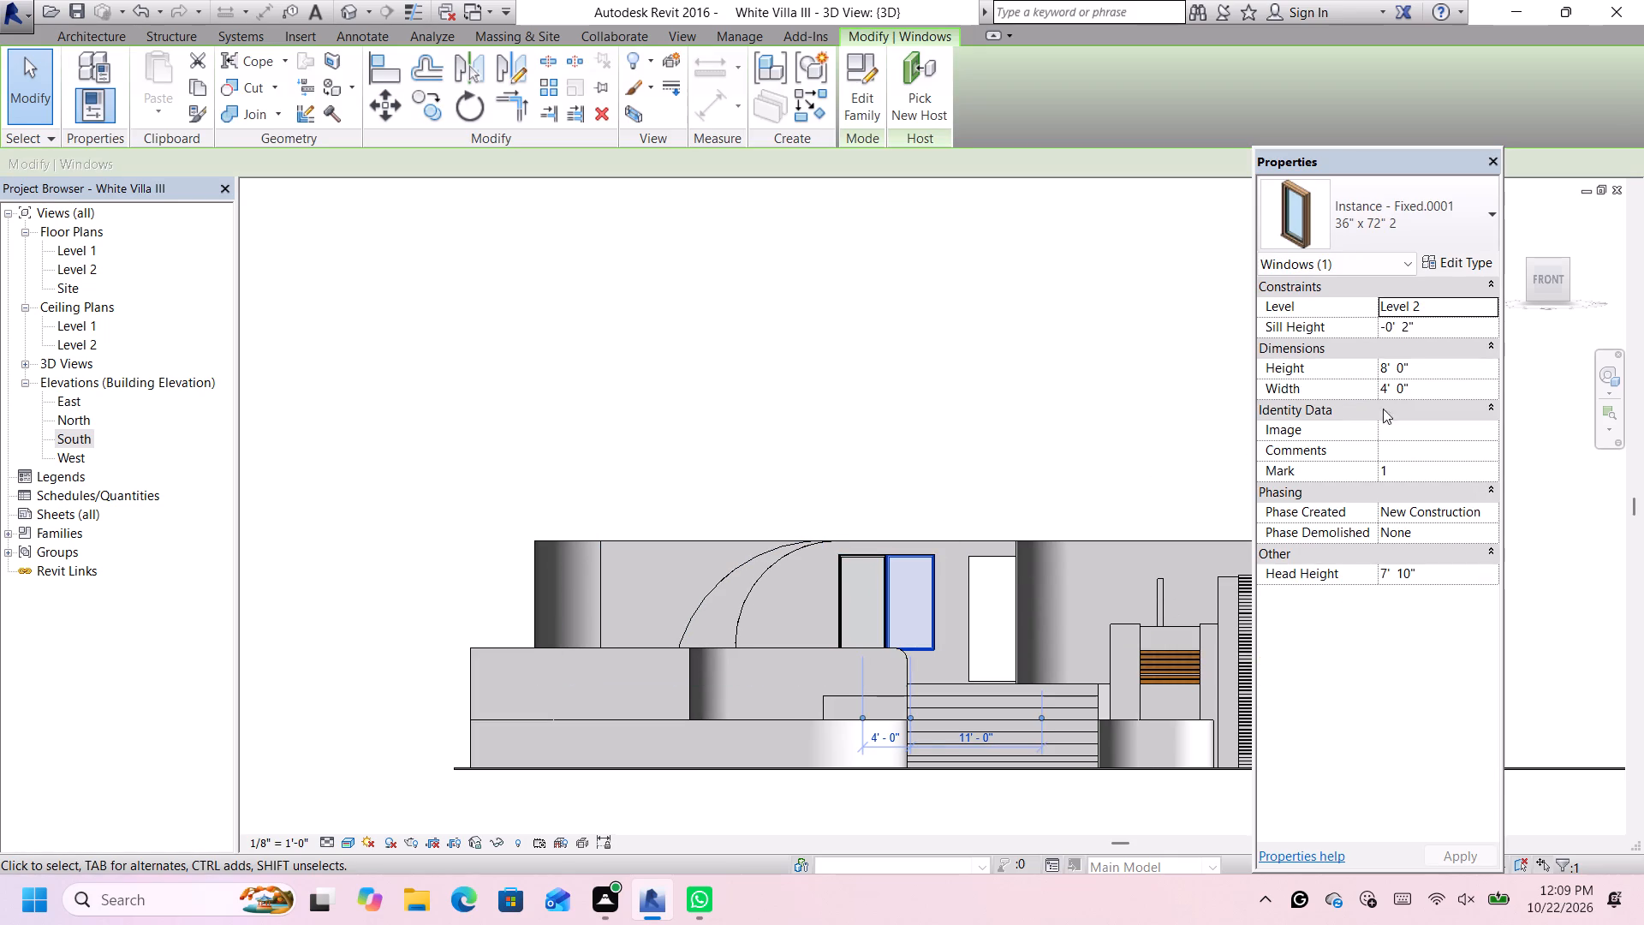
left_click(1421, 384)
key("BackSpace")
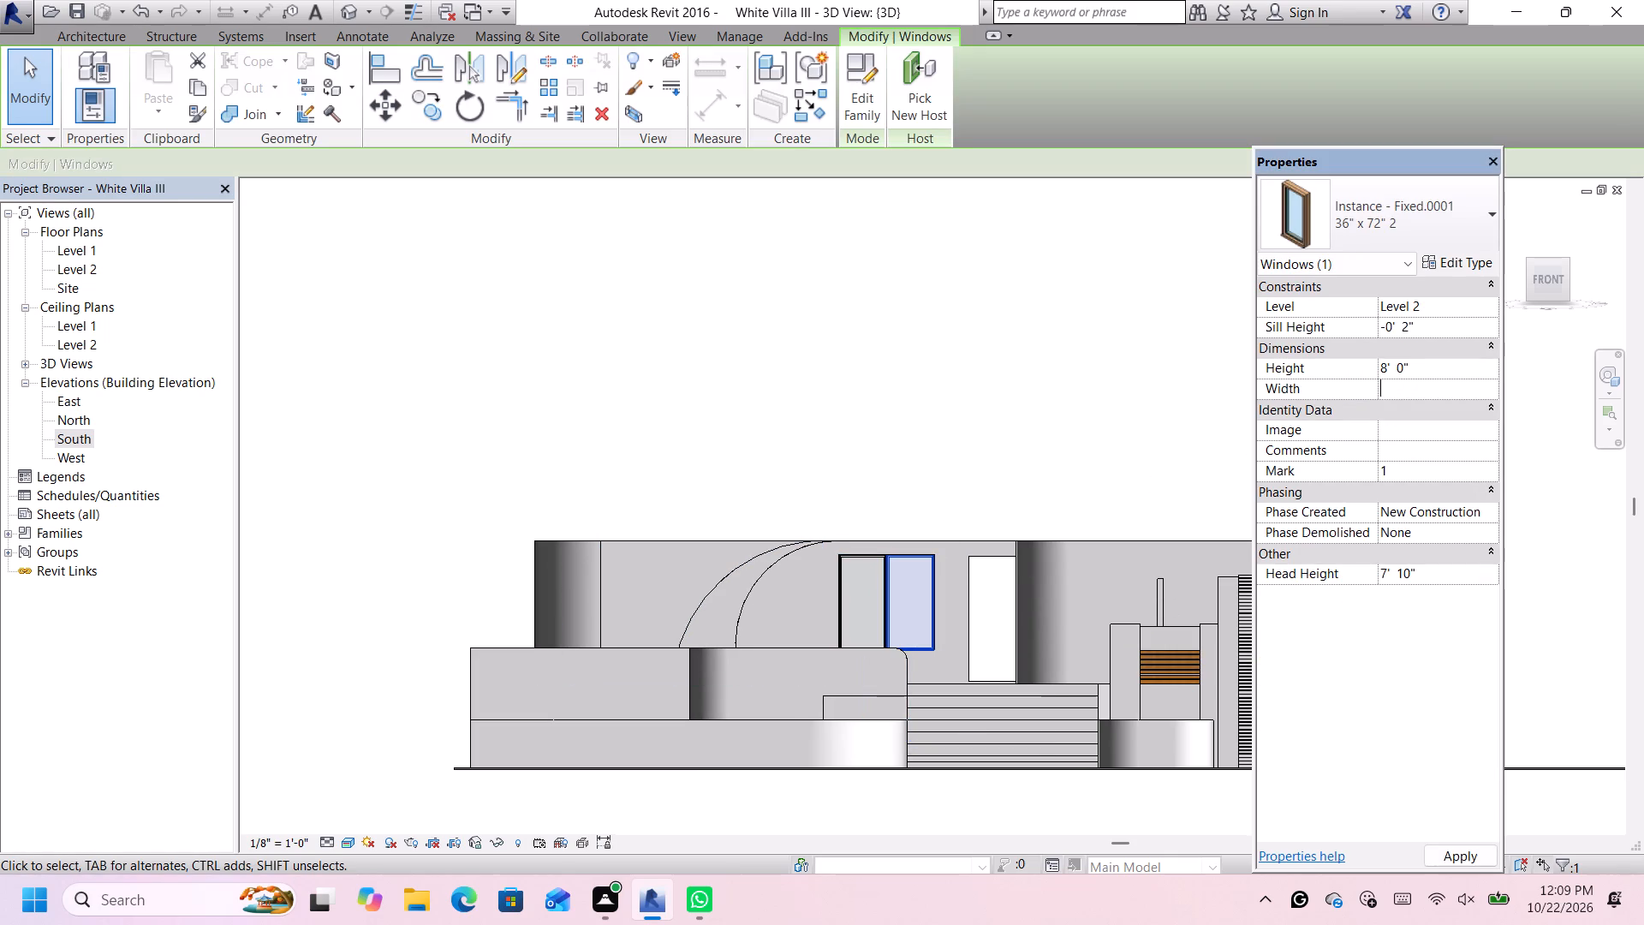
type("5'")
key("Return")
Set the width of the adjoining fixed window, on the side of the arc-cut walls, to 5' 0".
scroll(902, 576, "up", 1)
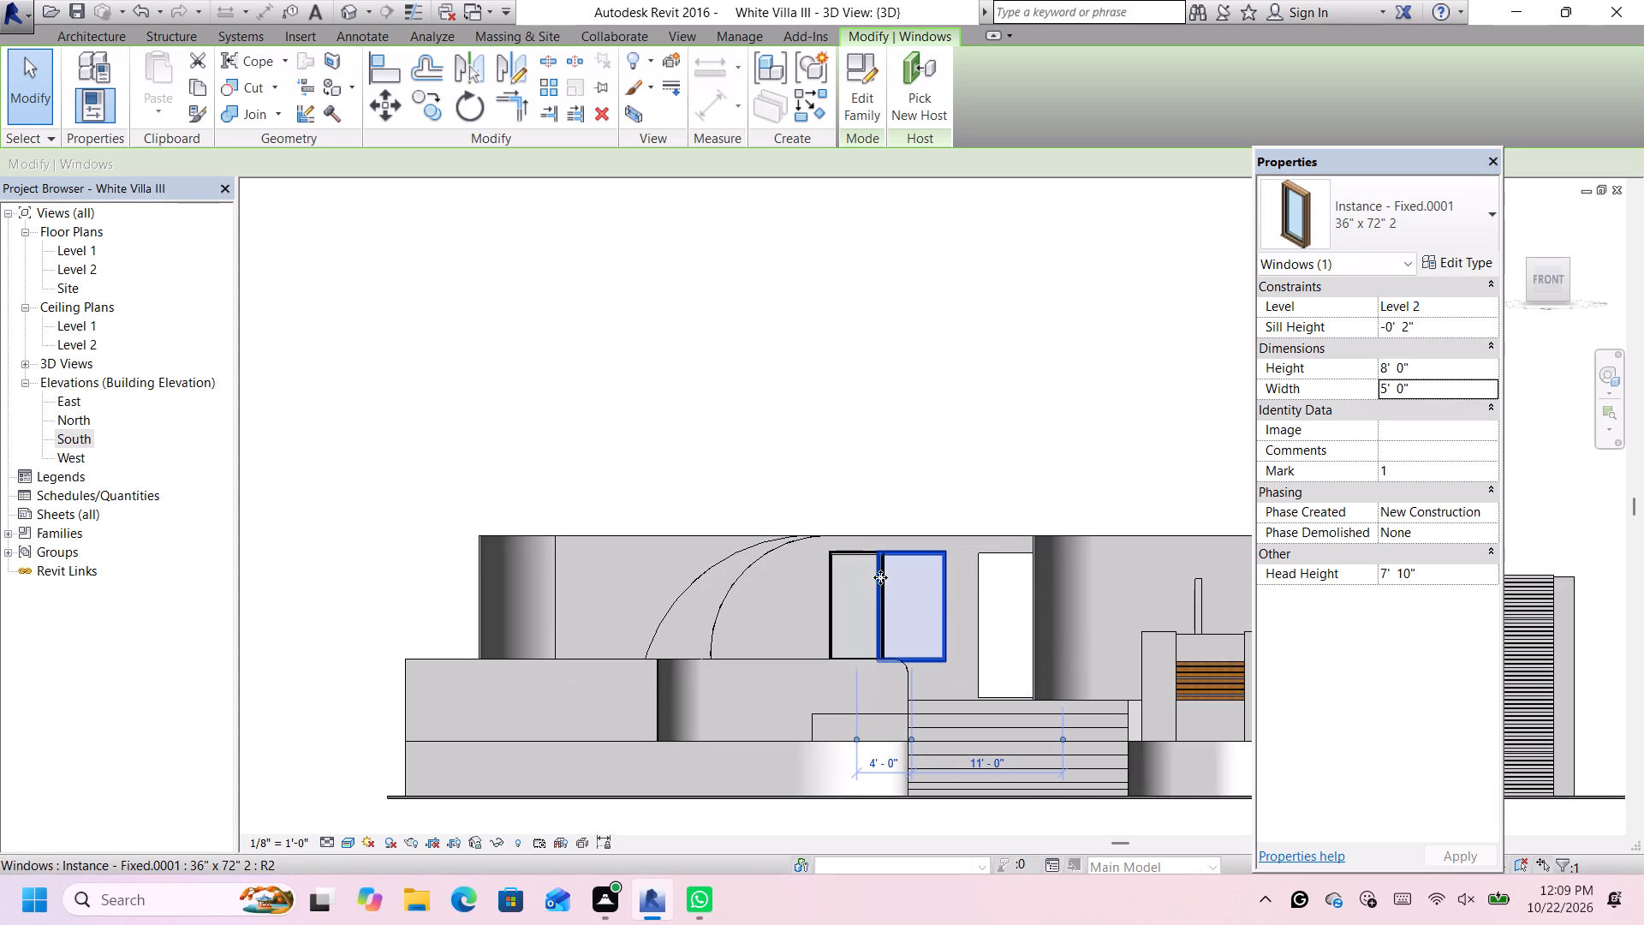
left_click(846, 551)
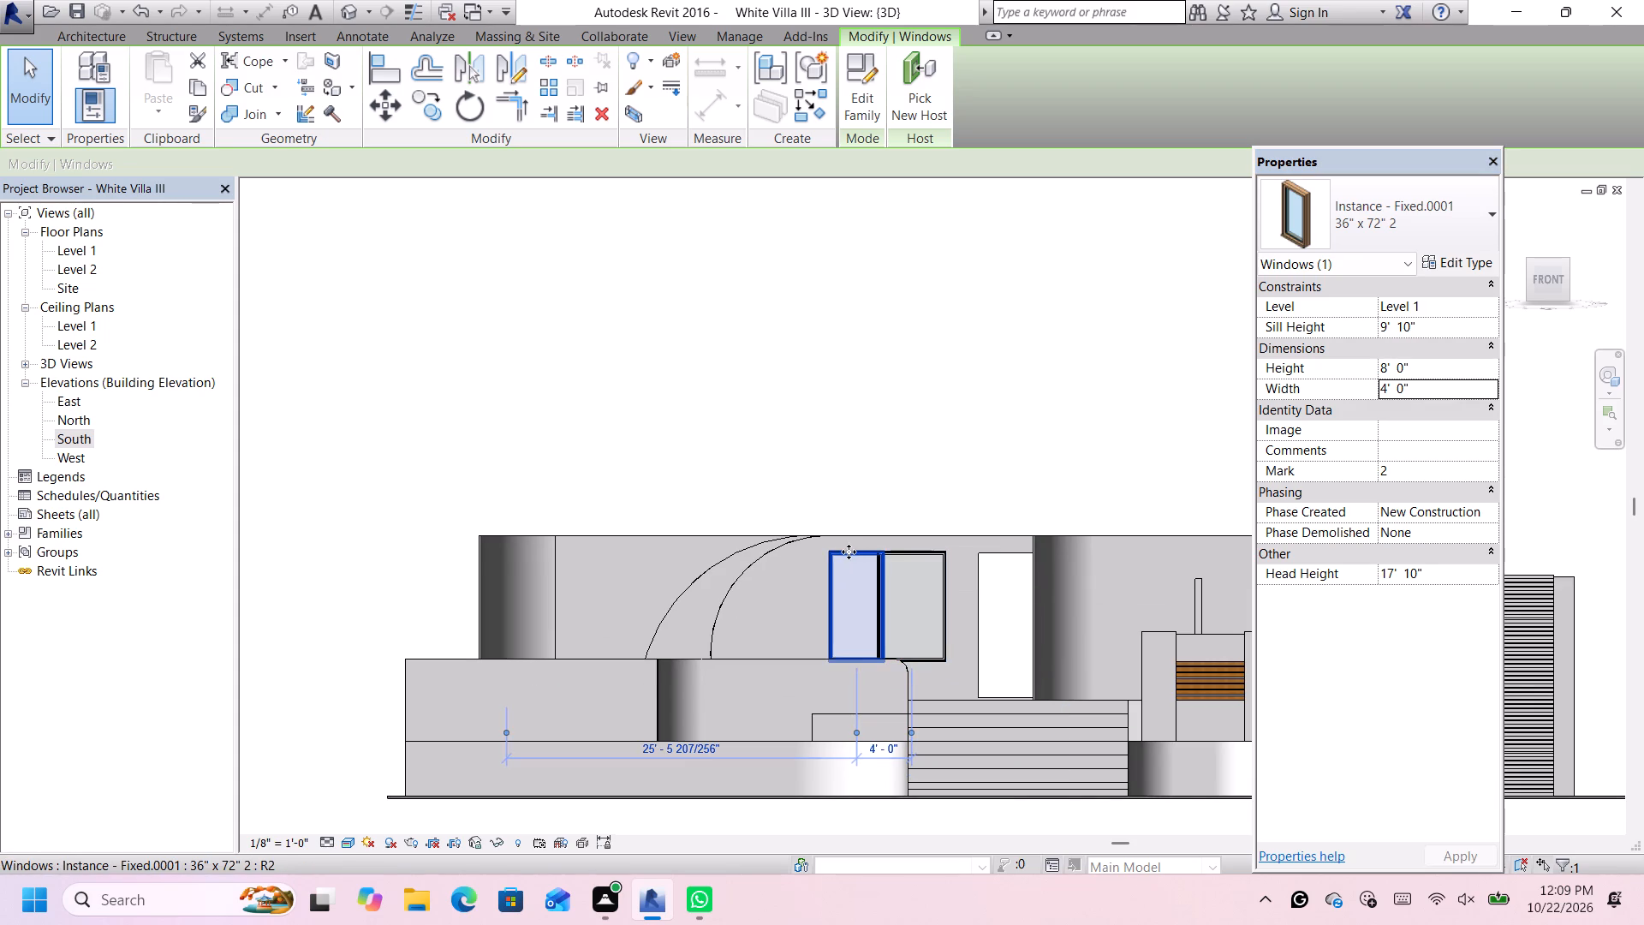
left_click(1427, 379)
left_click(1420, 401)
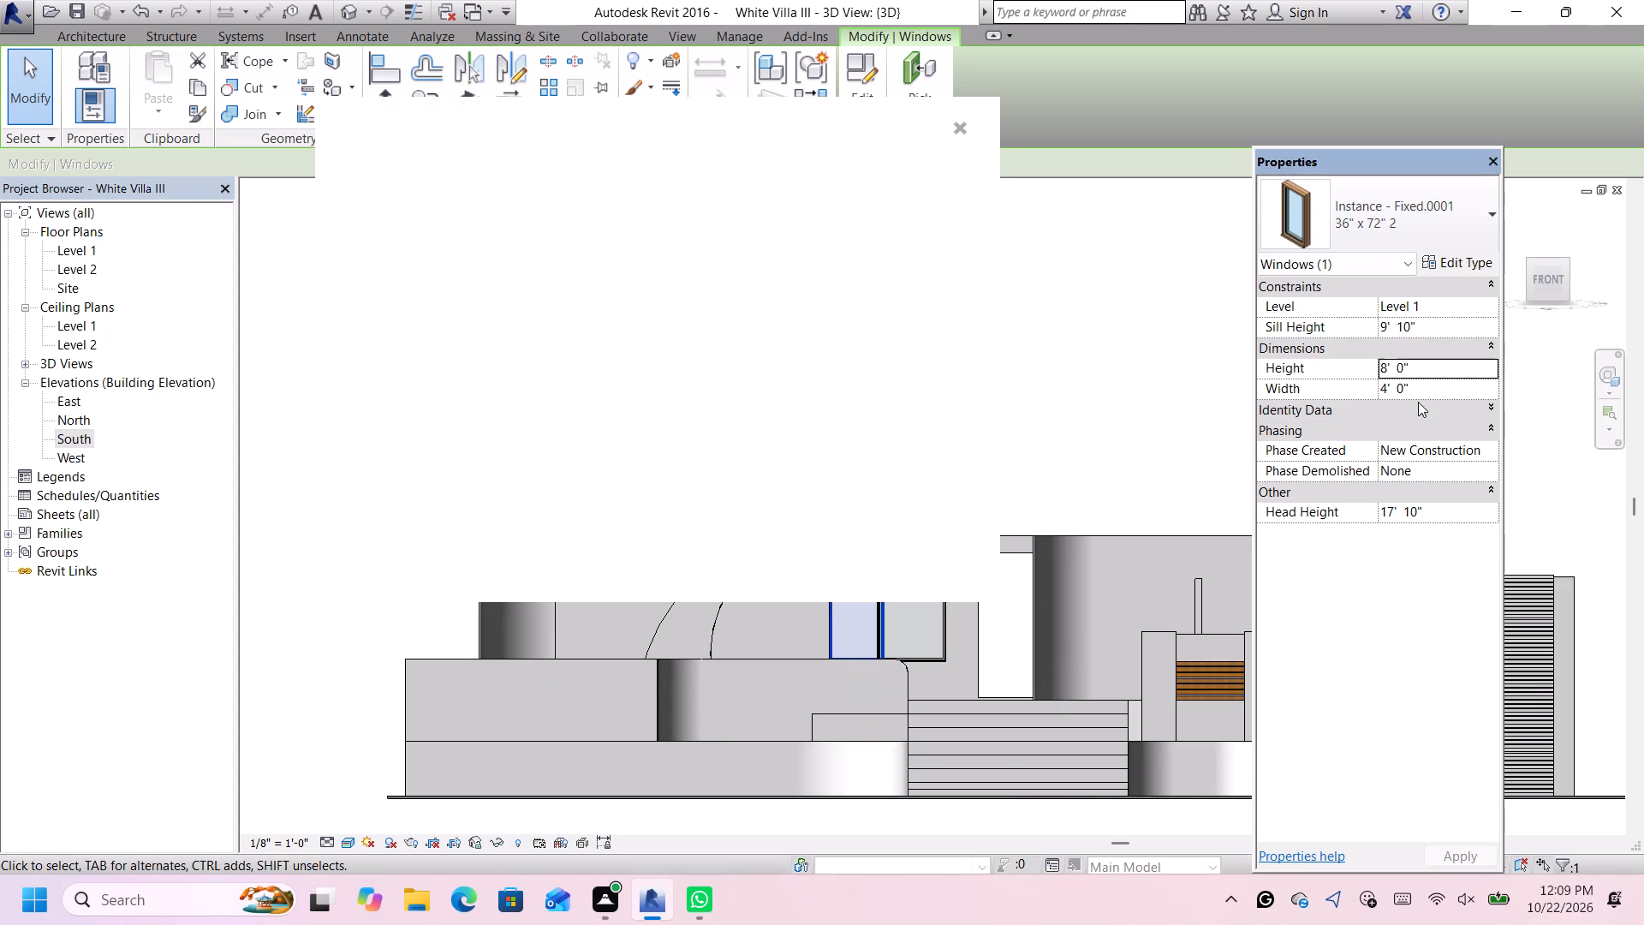
left_click(1425, 403)
left_click_drag(1424, 391, 1434, 373)
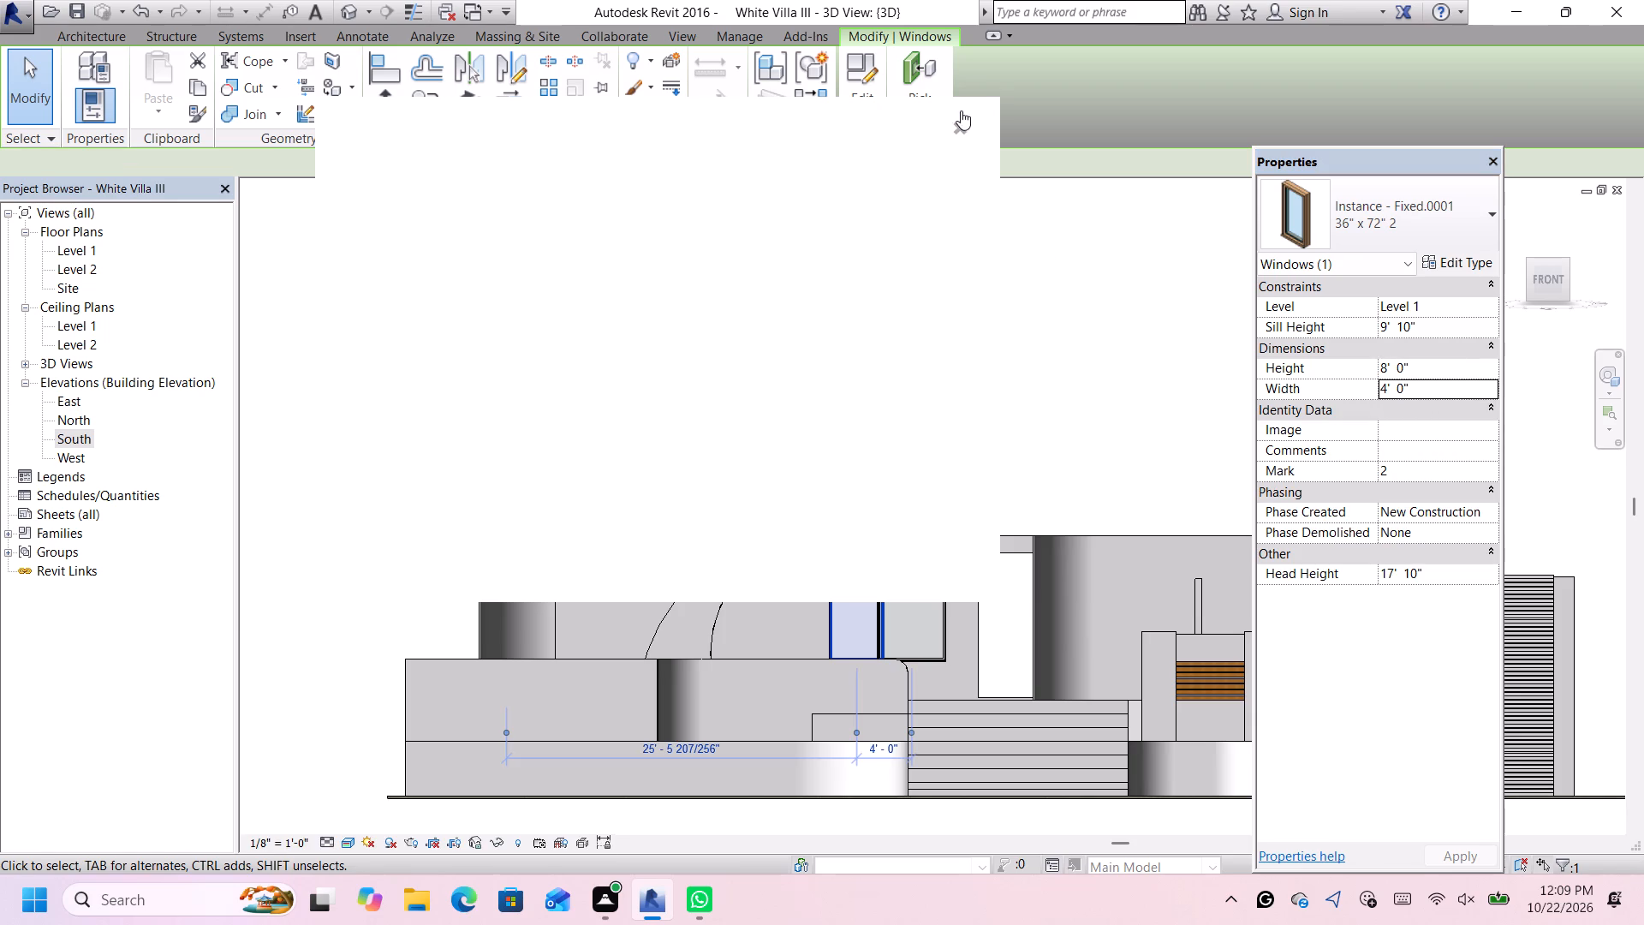
left_click(951, 123)
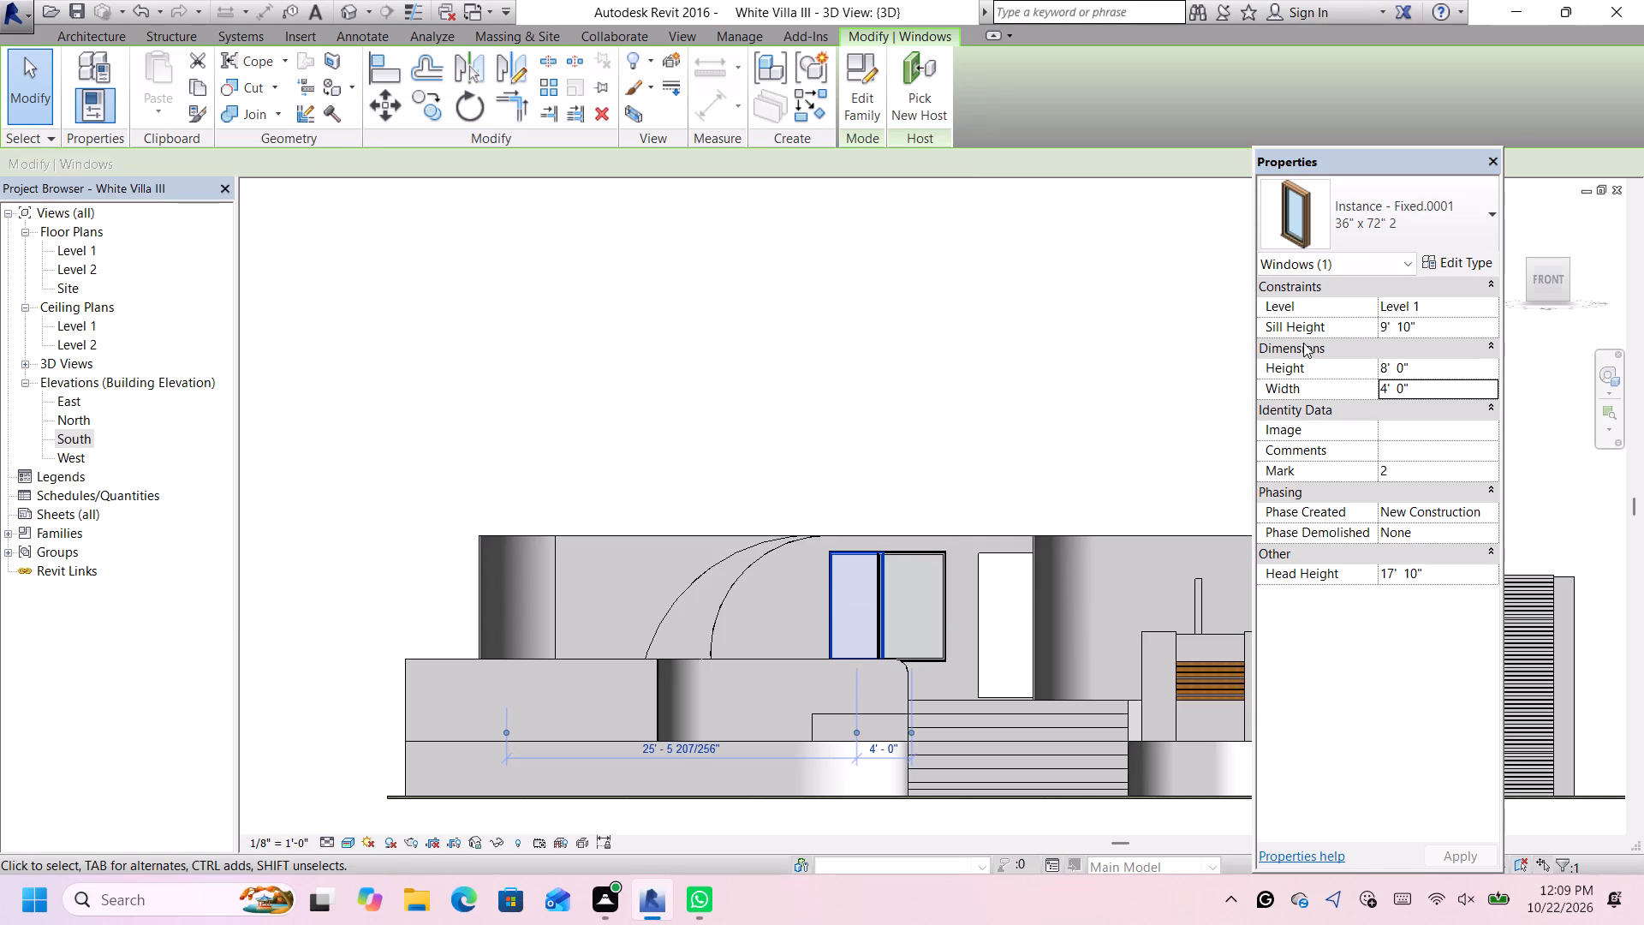
left_click(1409, 375)
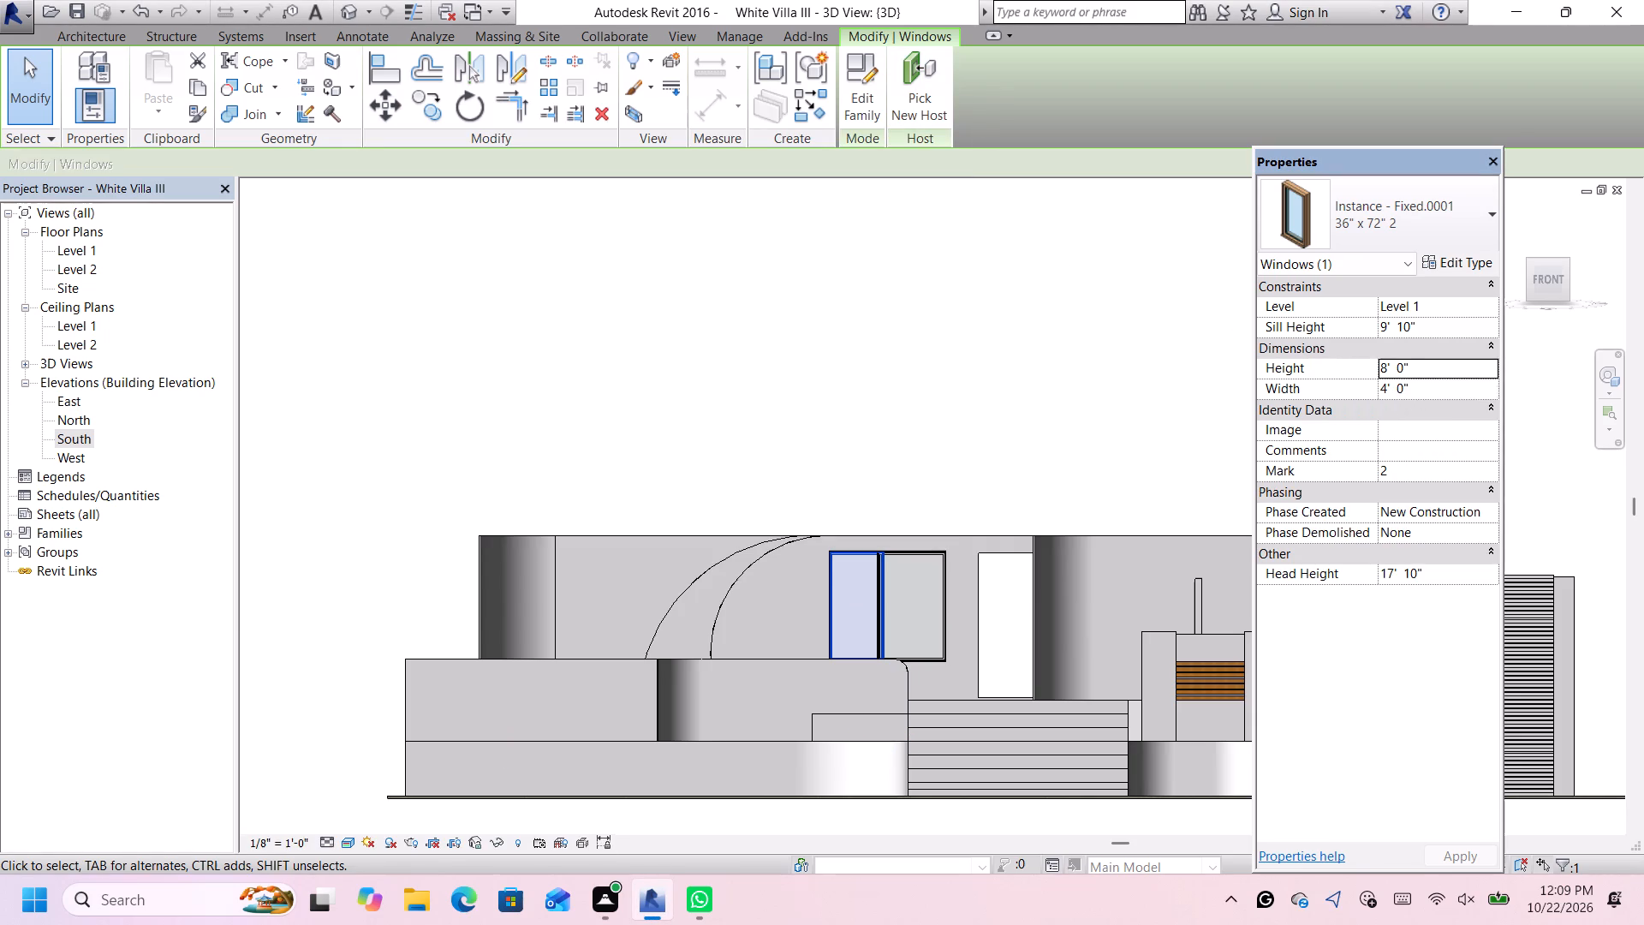
left_click(1419, 390)
key("BackSpace")
key("5")
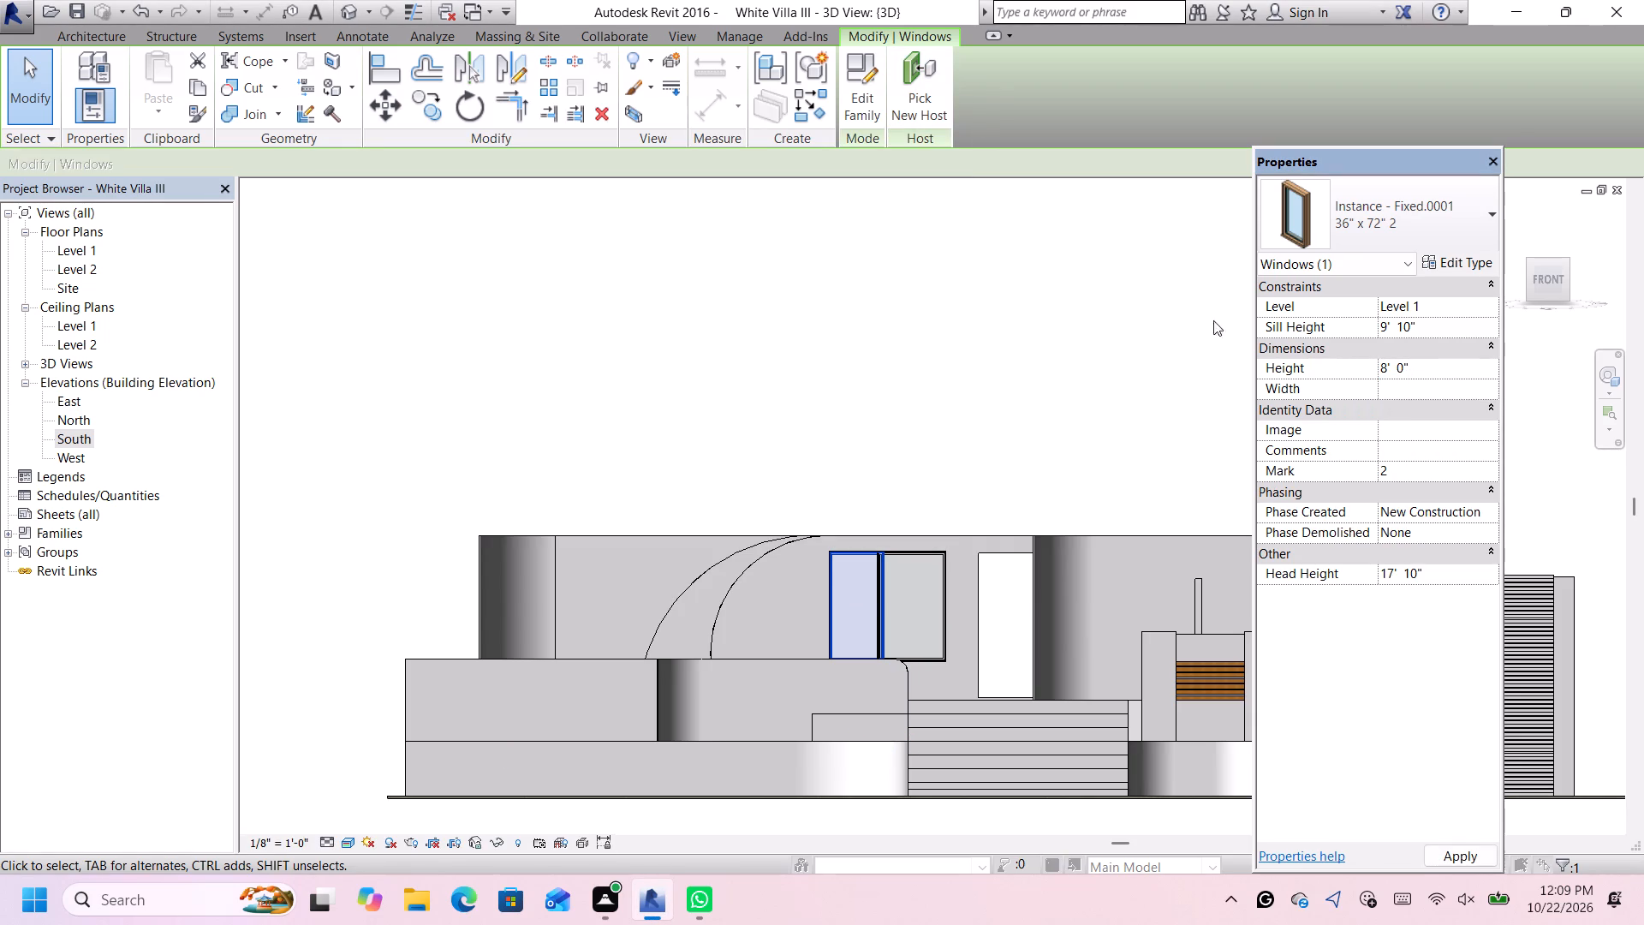
key("apostrophe")
left_click(956, 438)
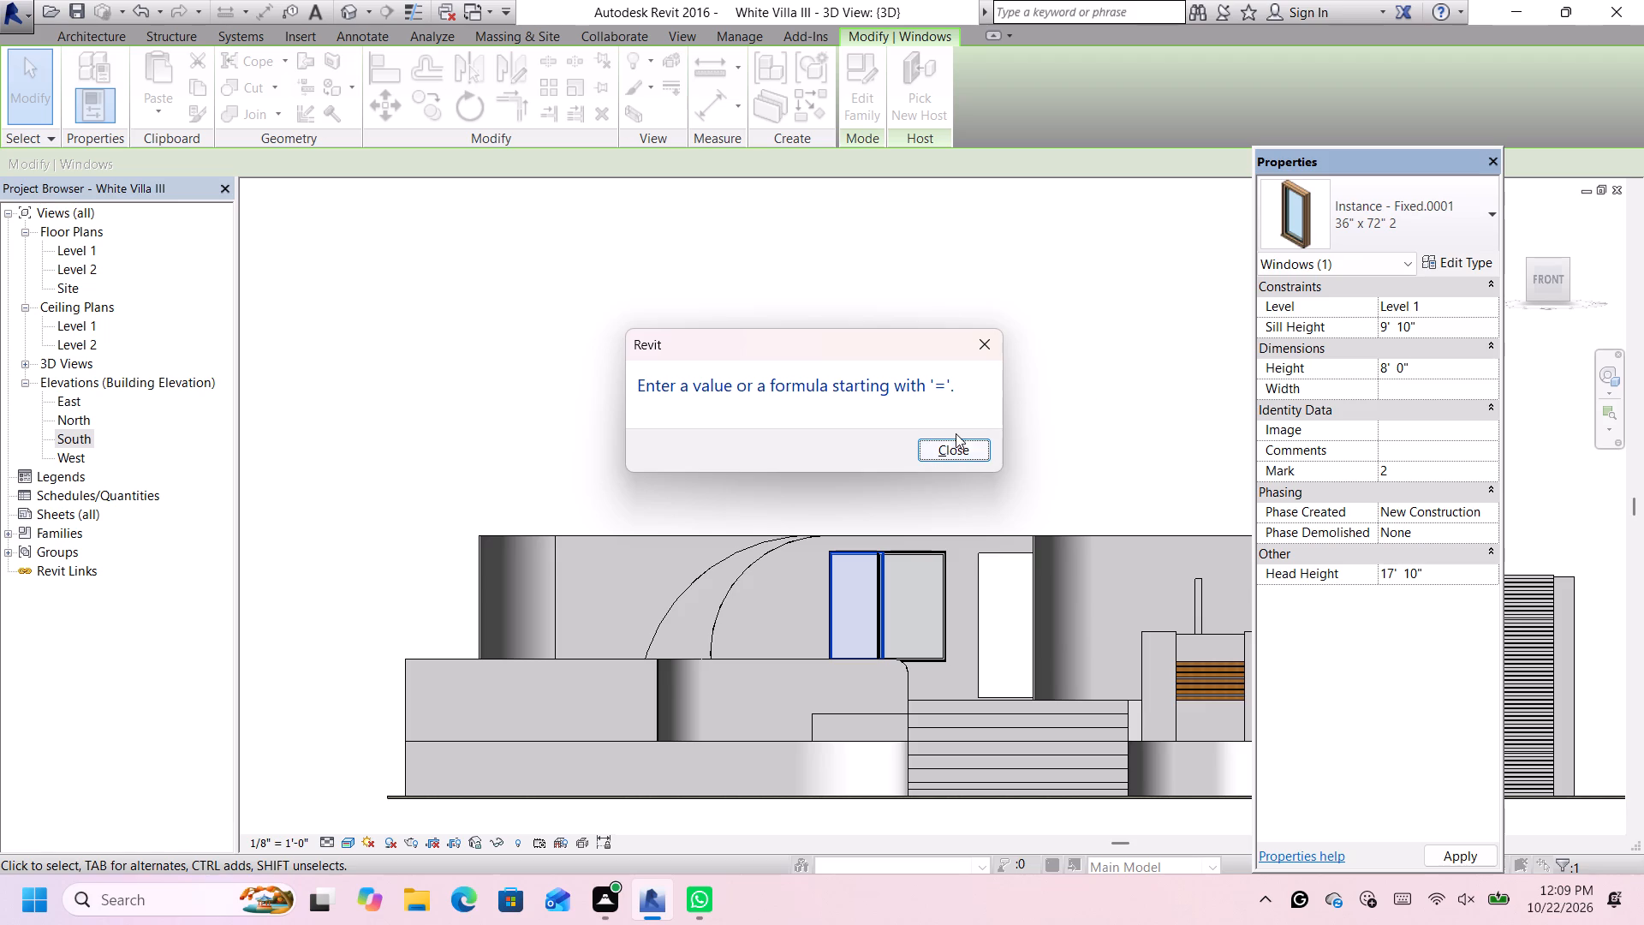
left_click(977, 449)
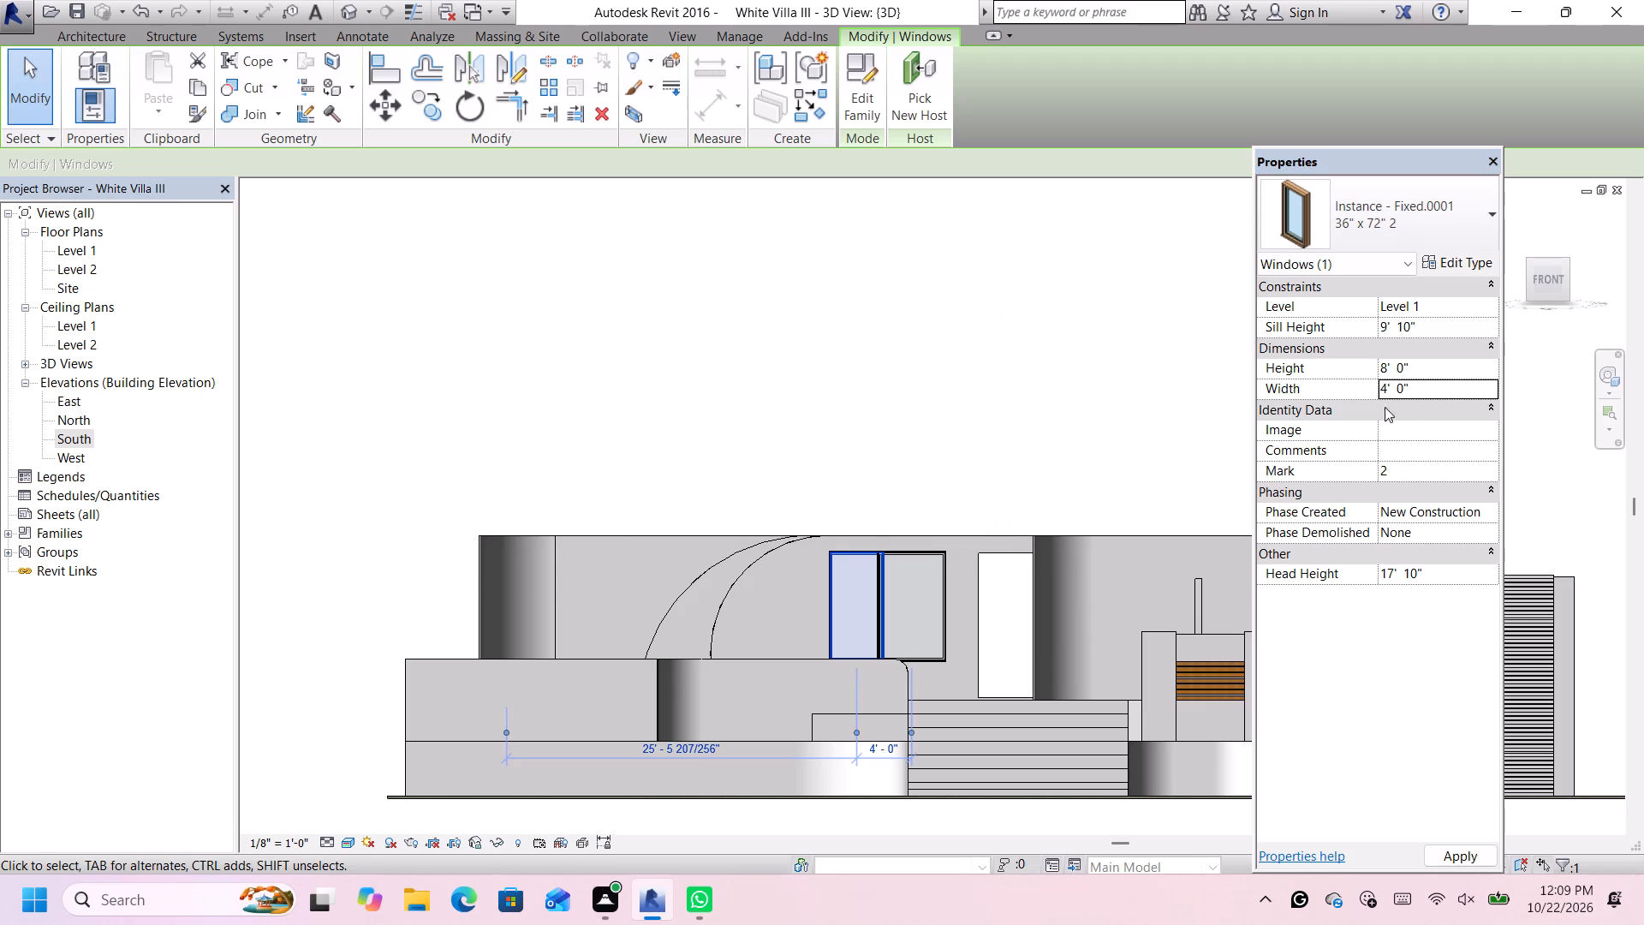
left_click(1425, 380)
key("BackSpace")
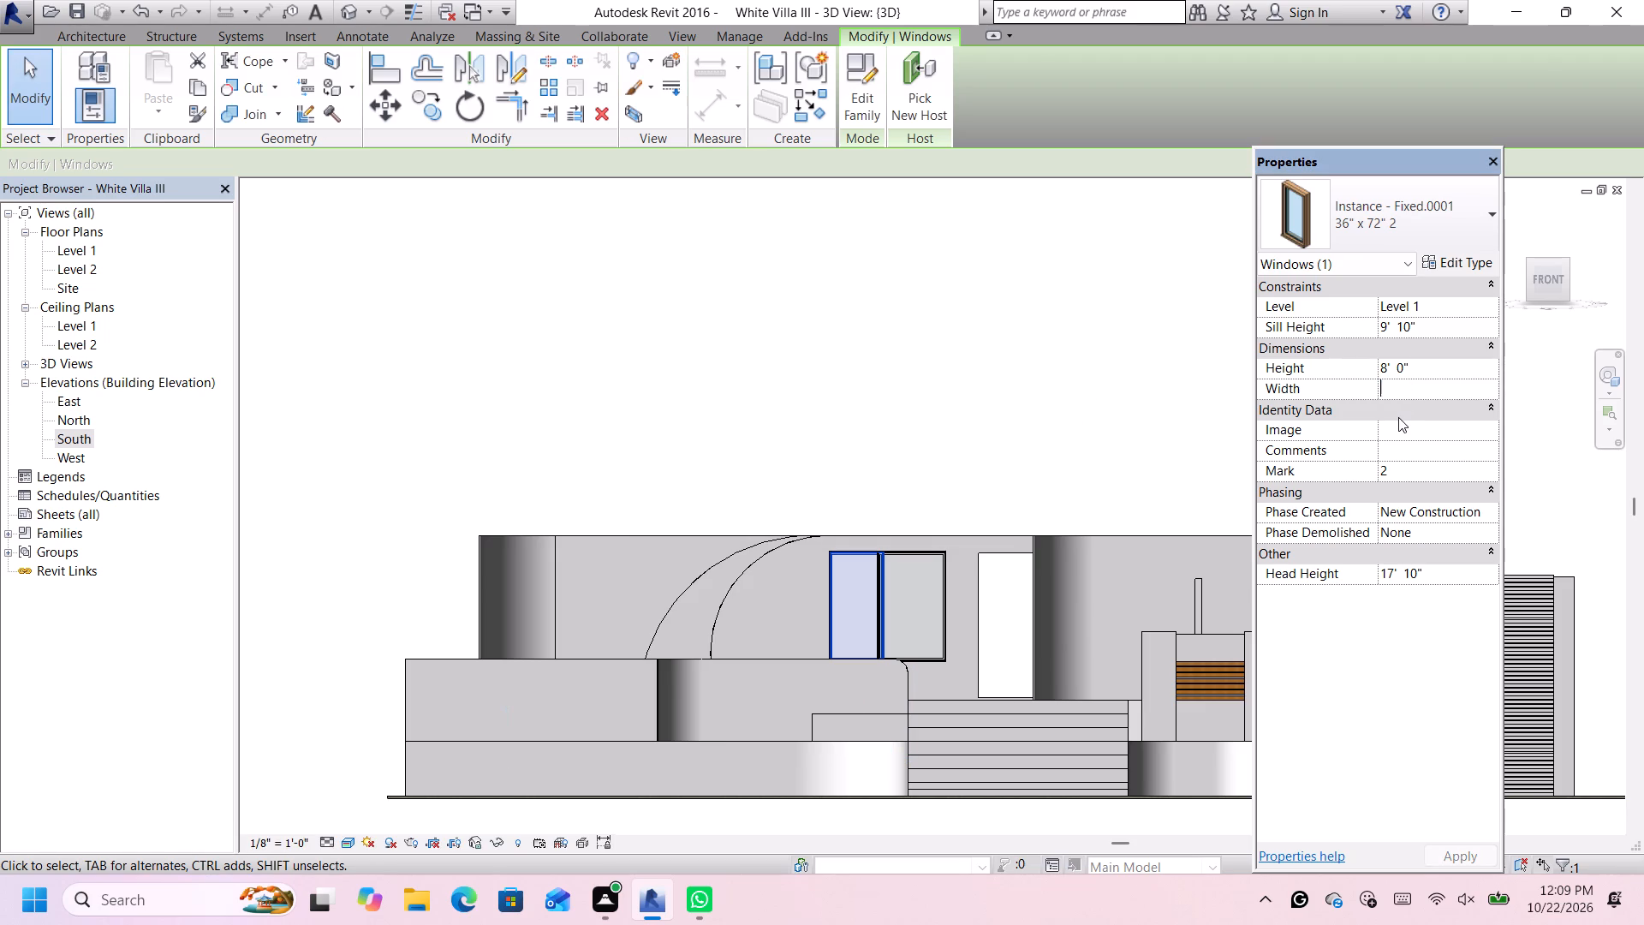
type("5'")
key("Return")
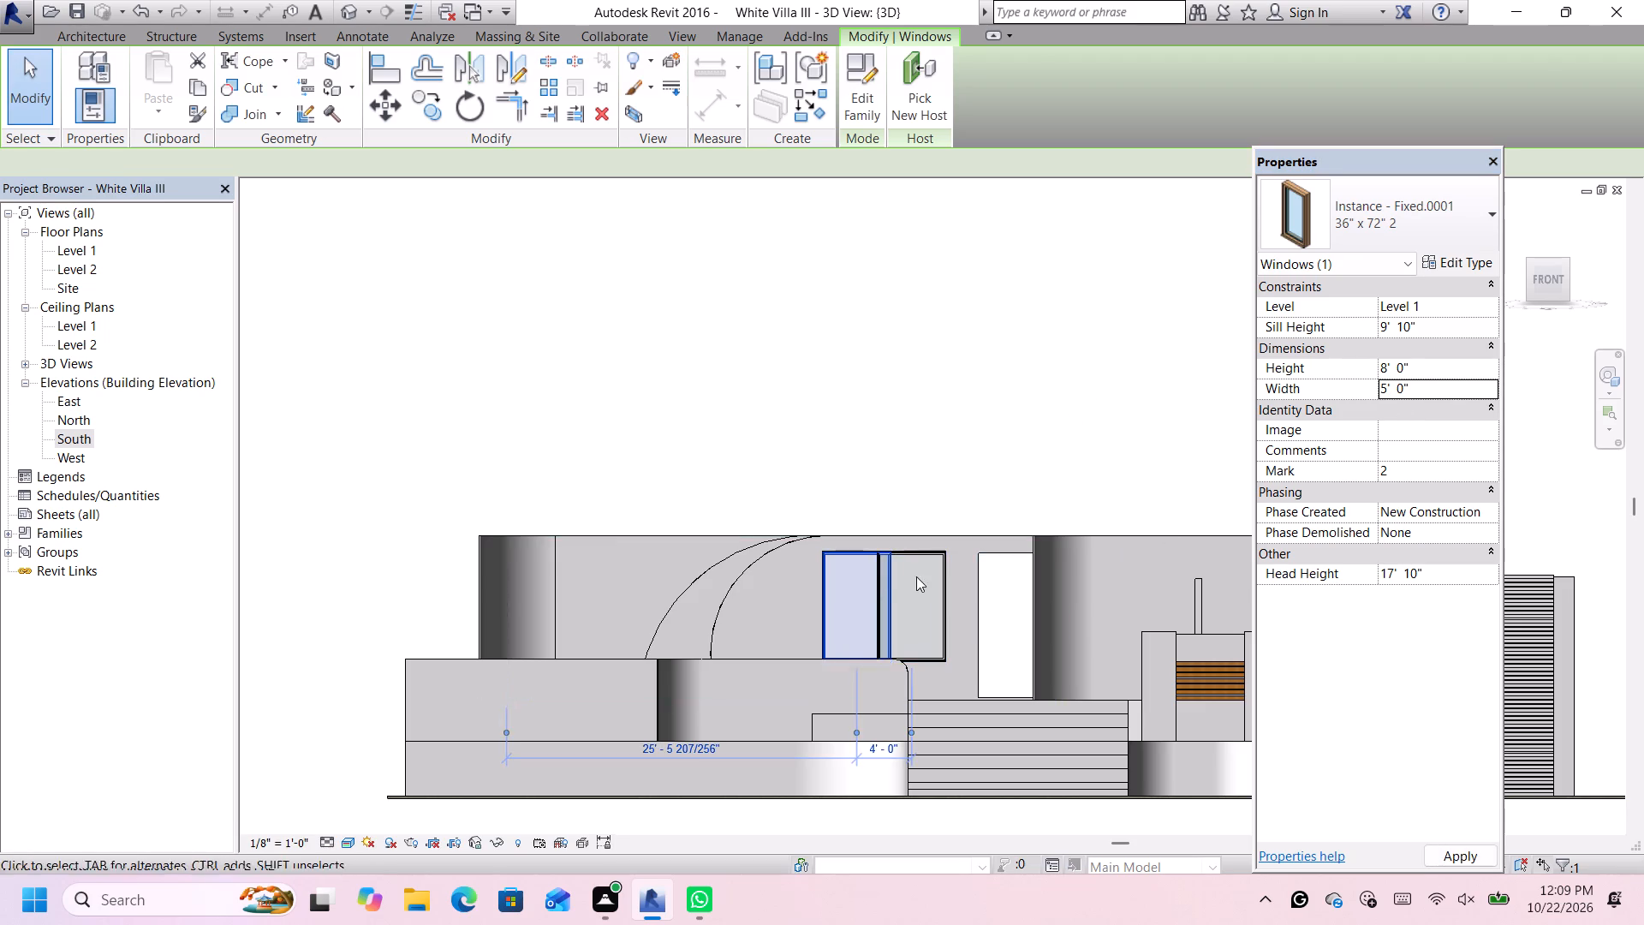
Nudge the window nearer the arc-cut walls away from its neighbour until their centres are 5' 0" apart.
scroll(859, 617, "up", 2)
key("Left")
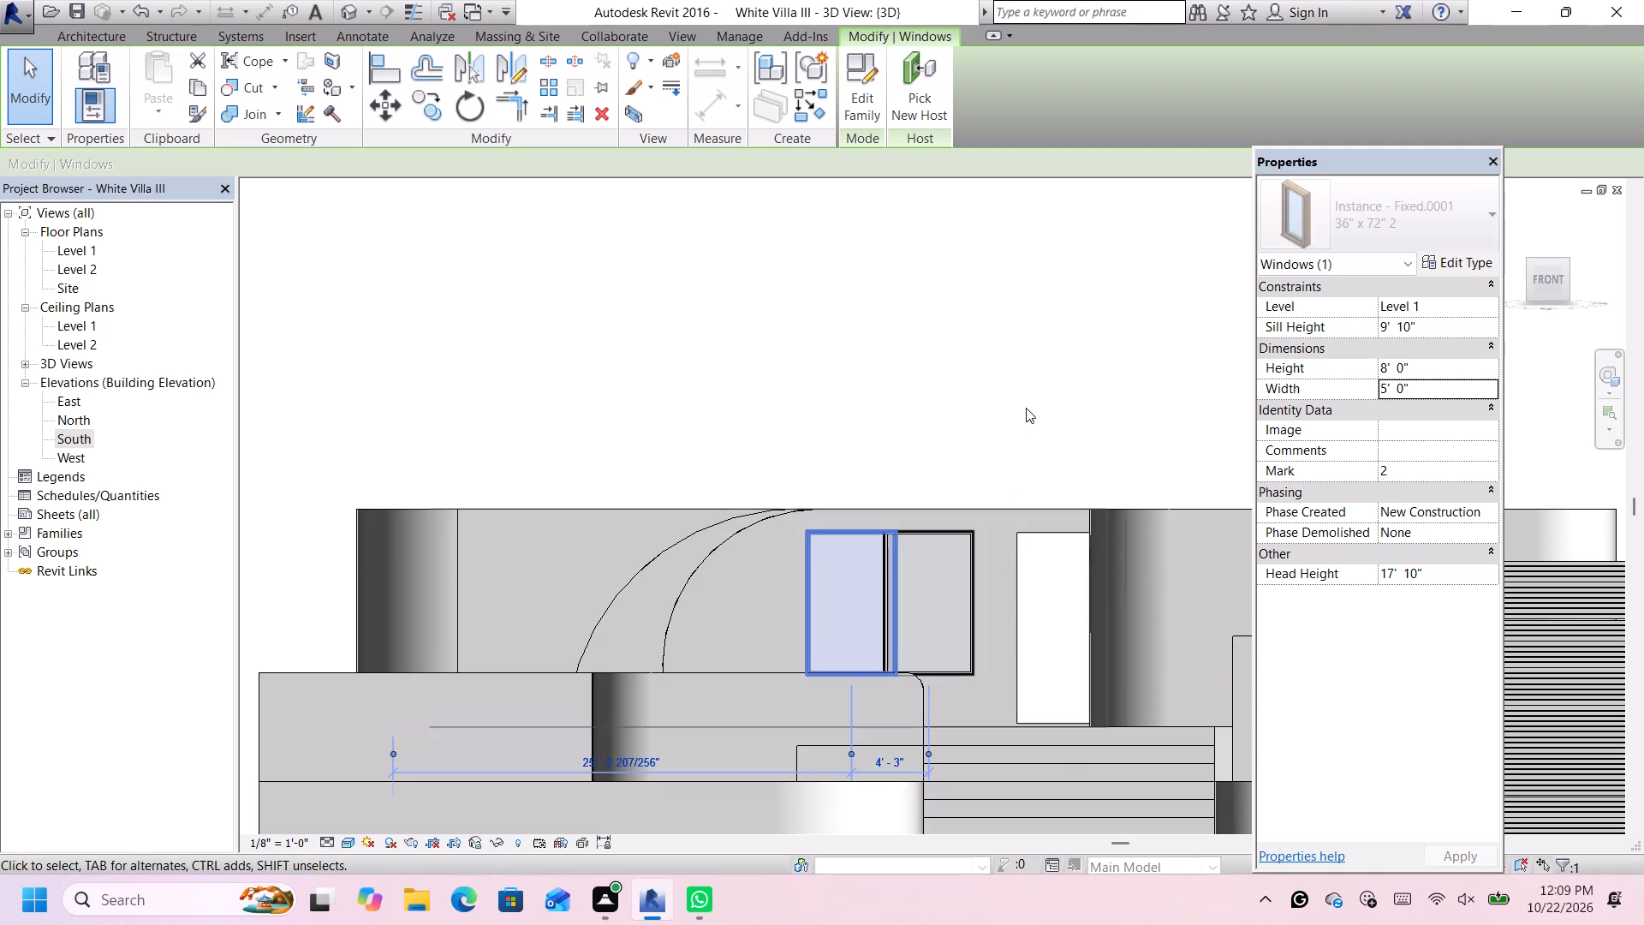
key("Left")
key("Left")
key("Left")
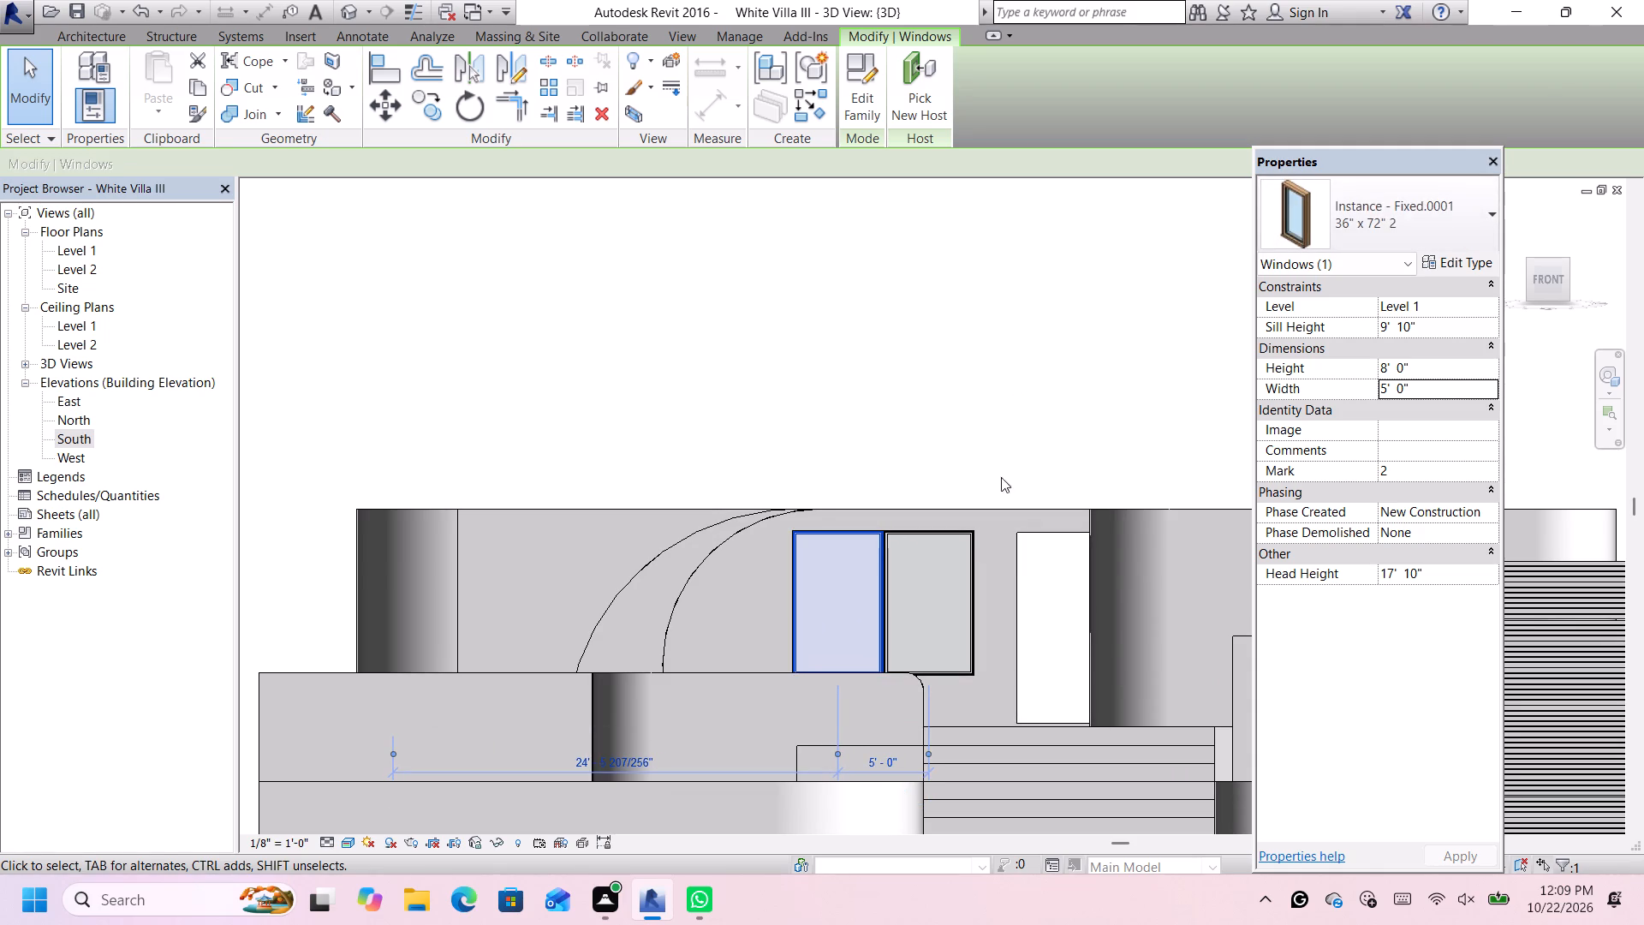
left_click(956, 439)
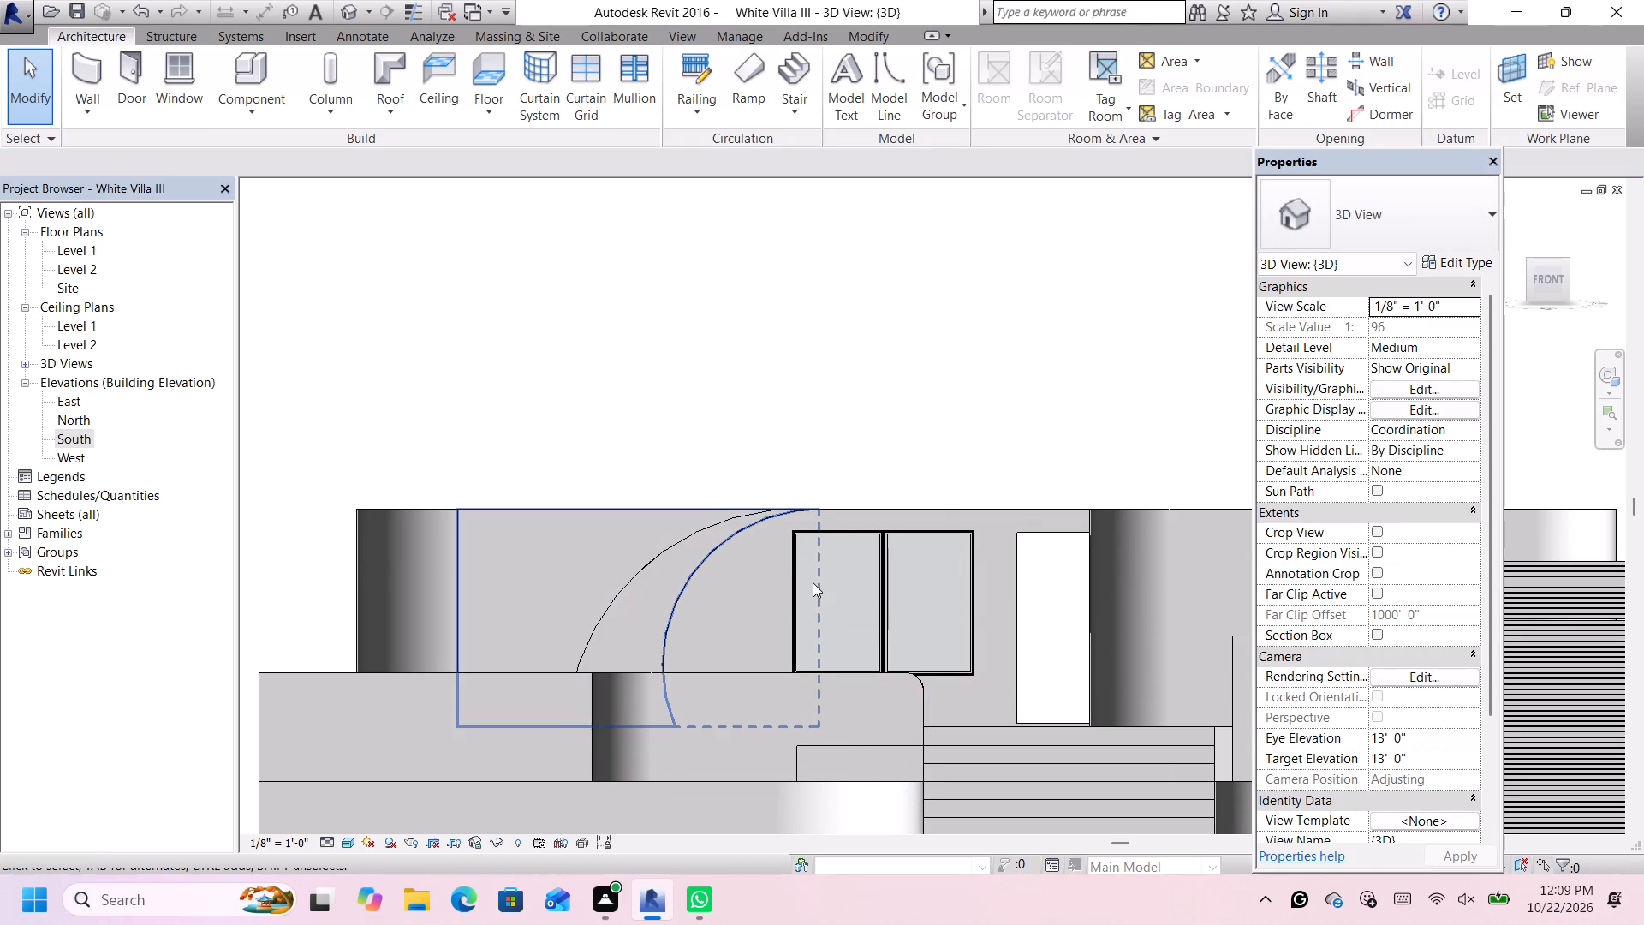
Nudge the window nearer the doorway opening 1' toward the arc-cut walls.
left_click(968, 578)
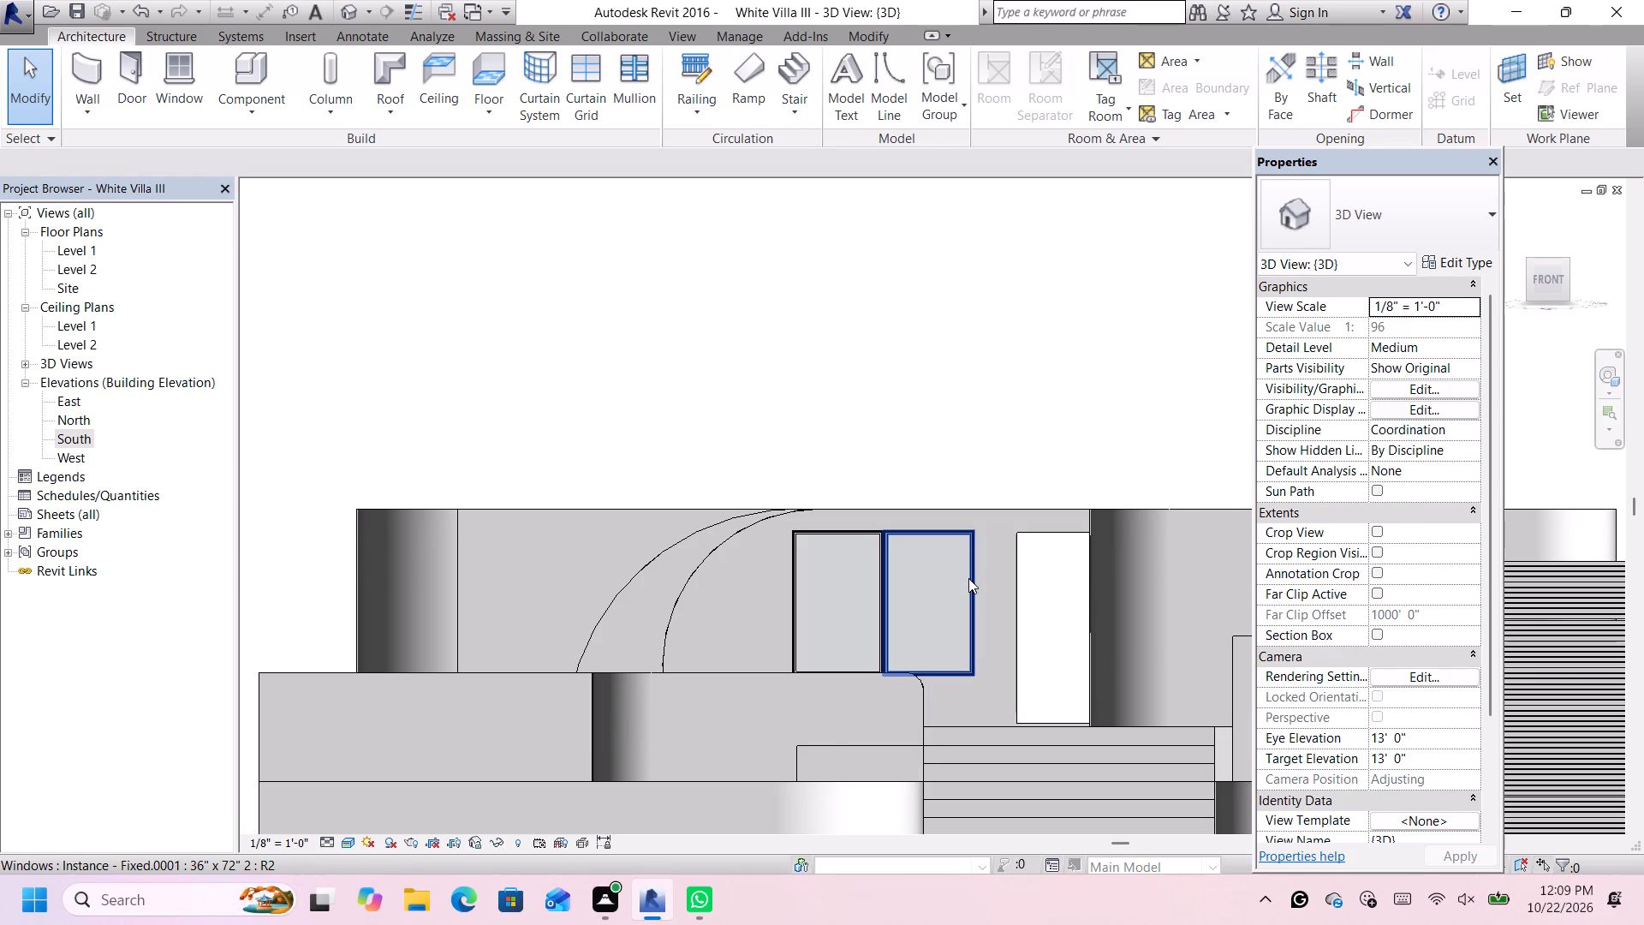
key("Left")
key("Left")
key("Left")
key("Left")
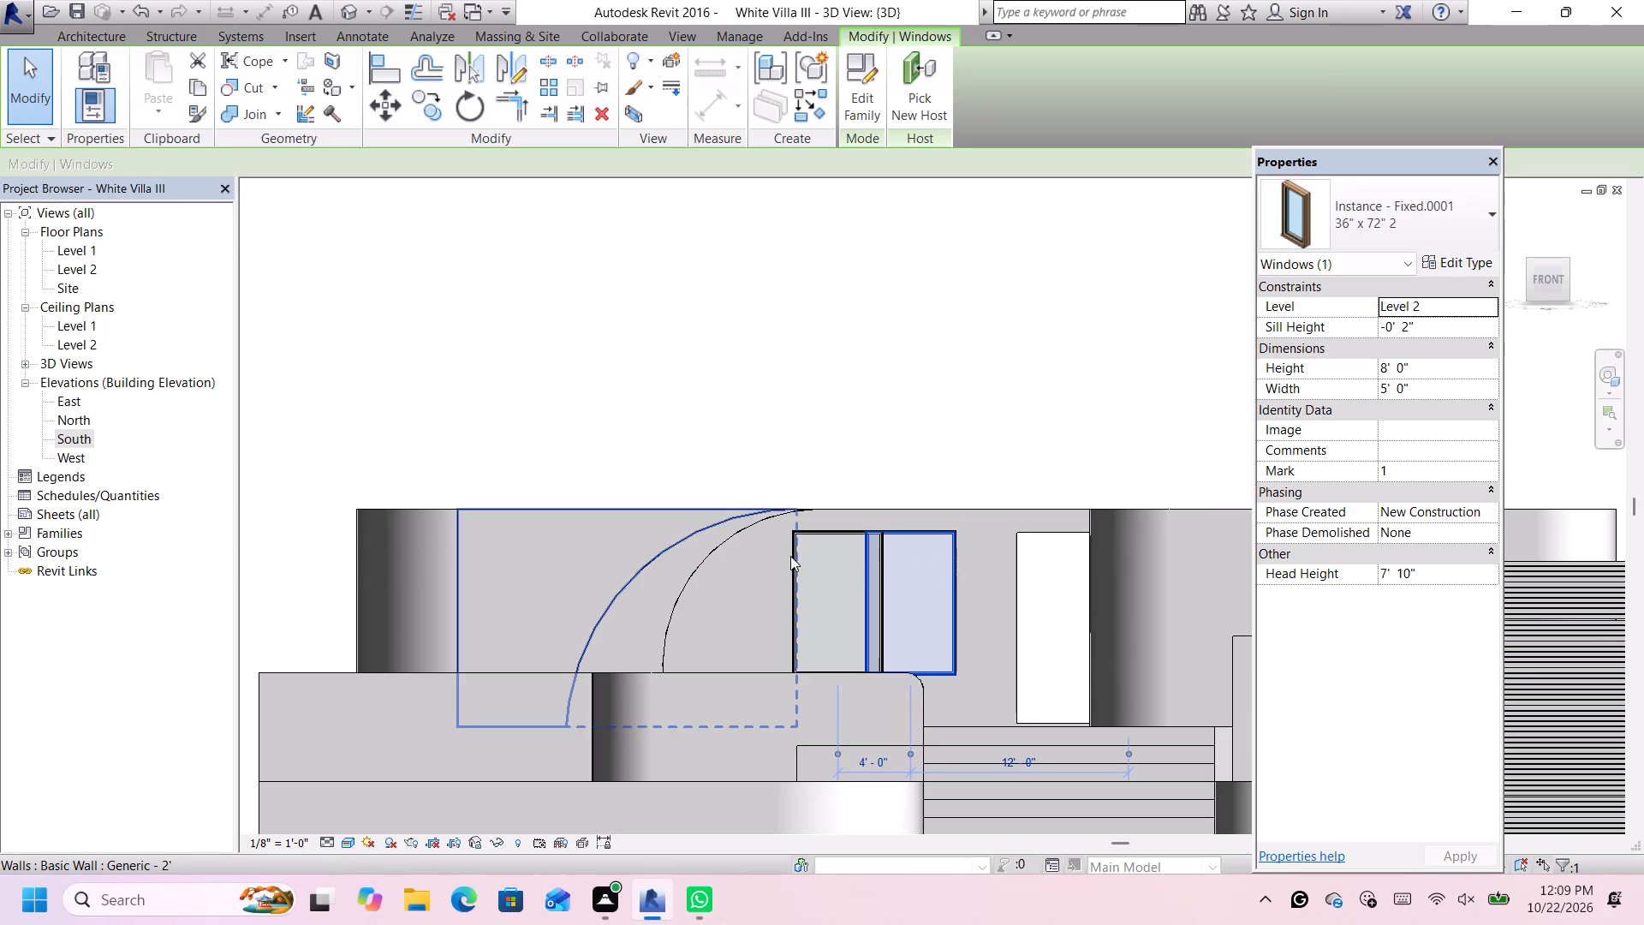
left_click(885, 439)
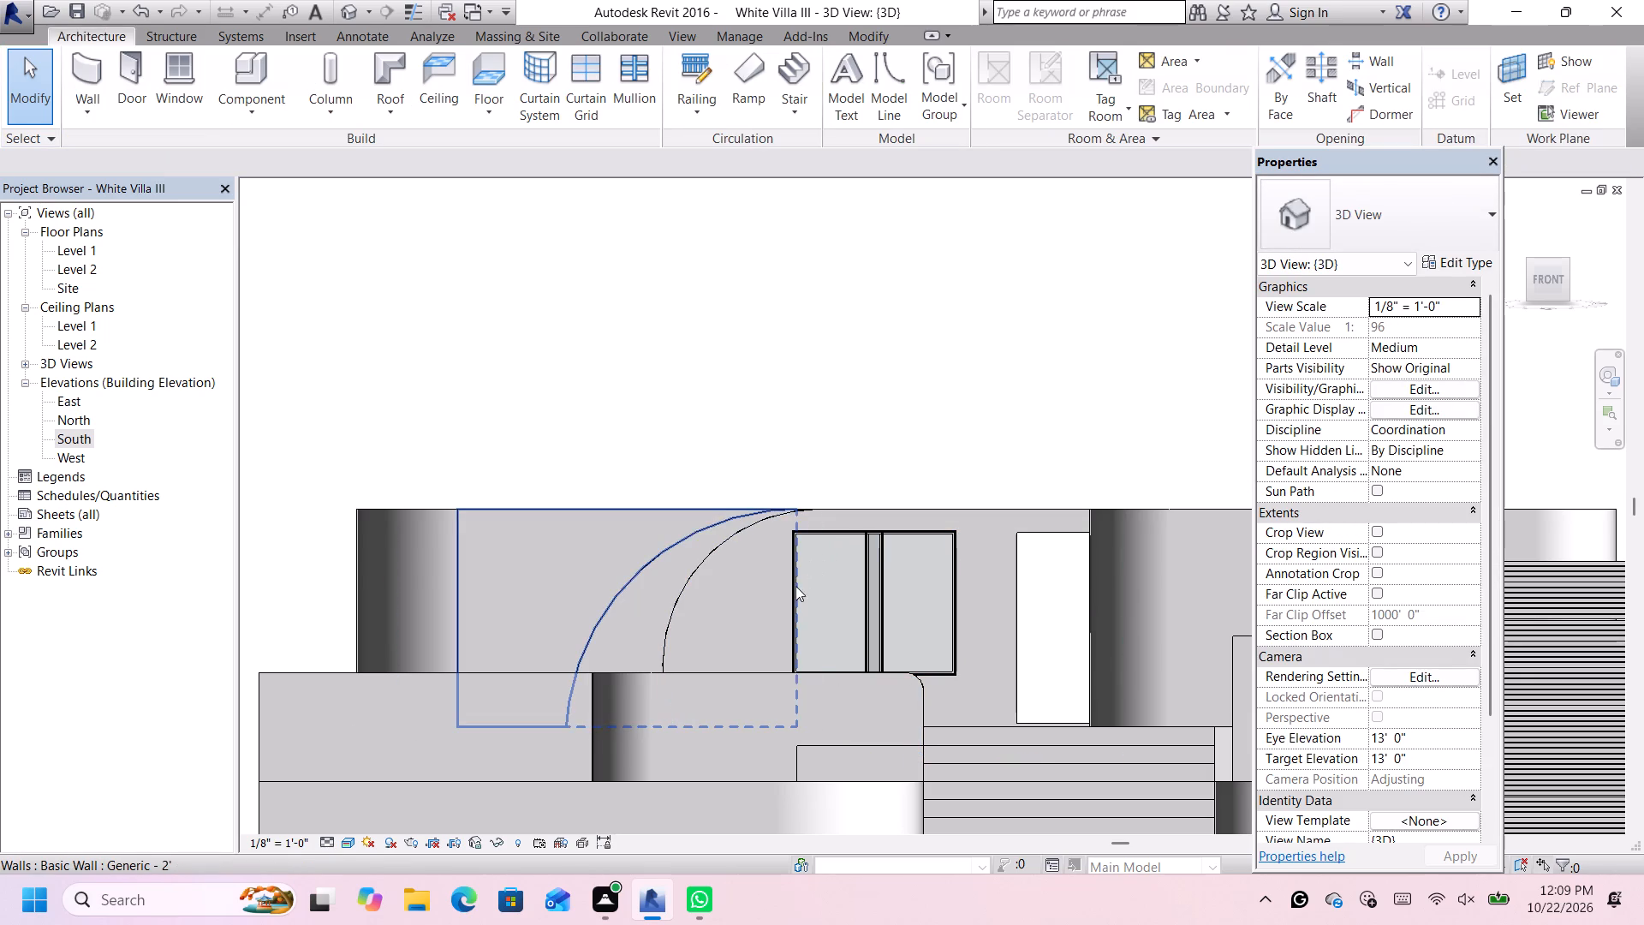
Nudge the other window toward the arc-cut walls until its centre is 5' 0" from its neighbour's, with the frames meeting edge to edge.
left_click(837, 533)
key("Left")
key("Left")
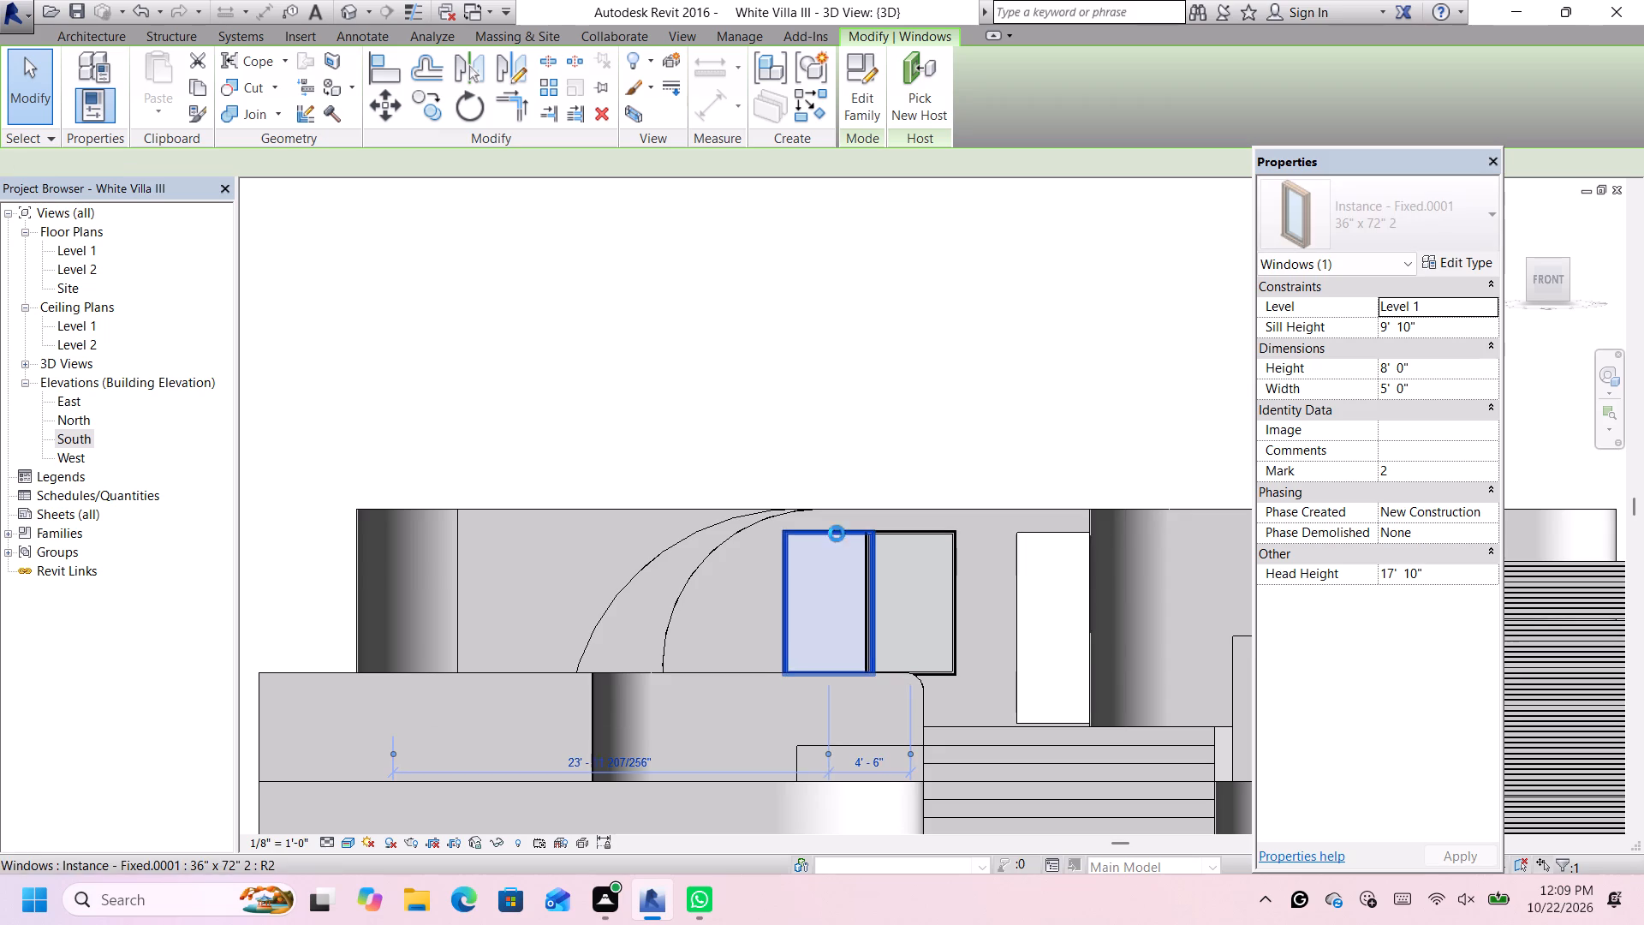
key("Left")
key("Left")
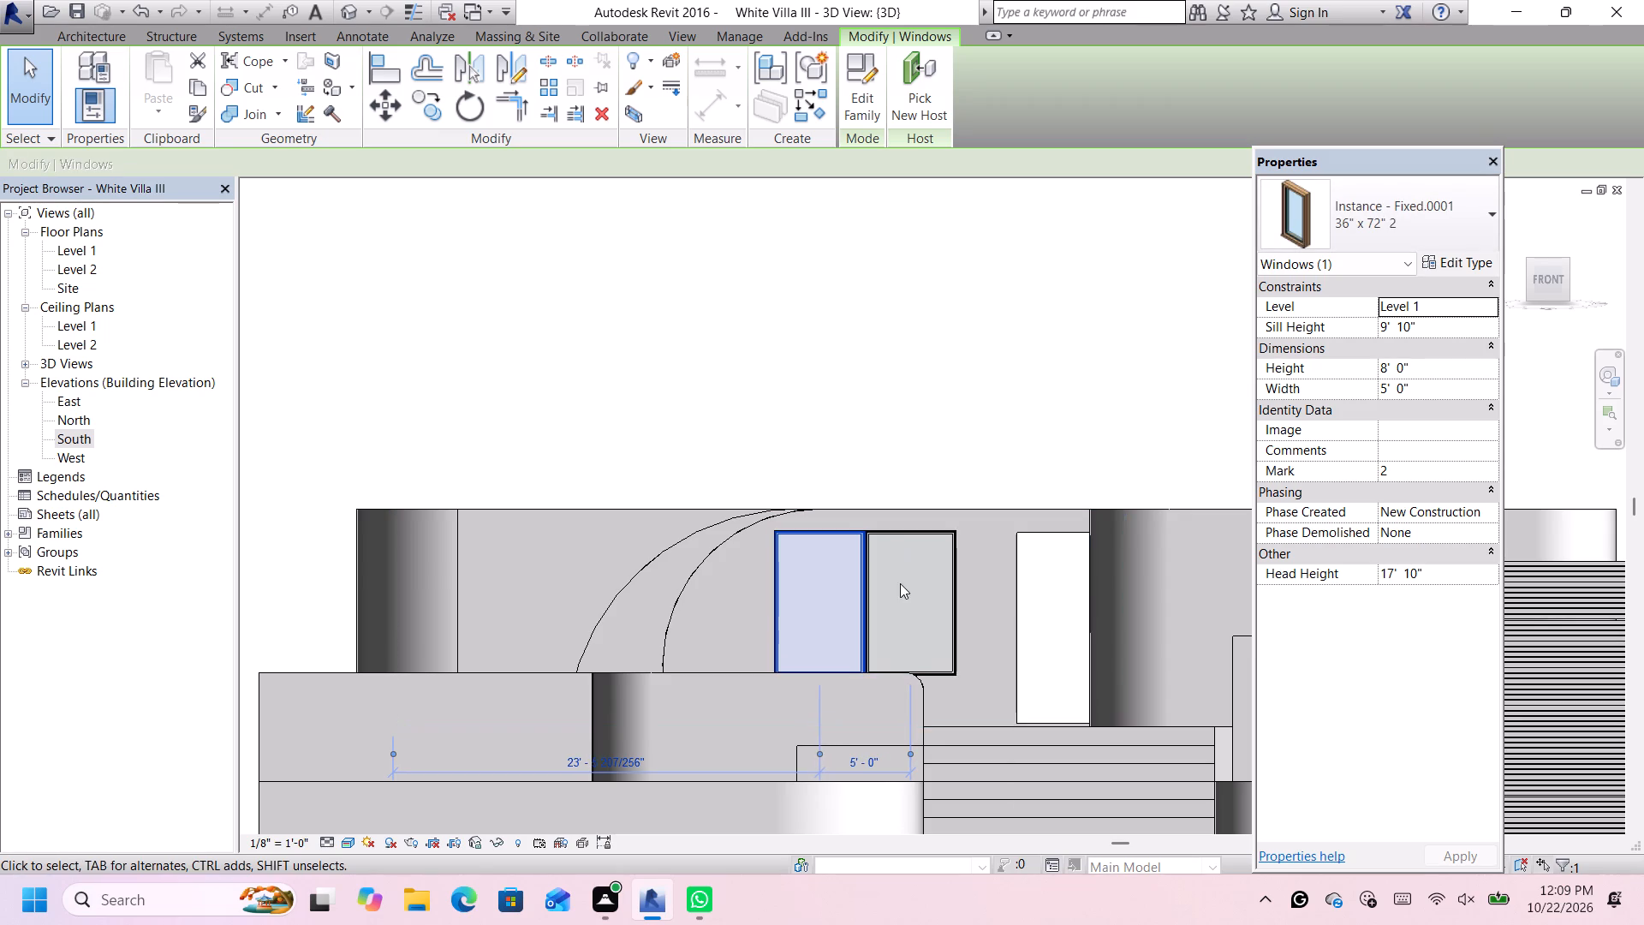
scroll(884, 583, "up", 11)
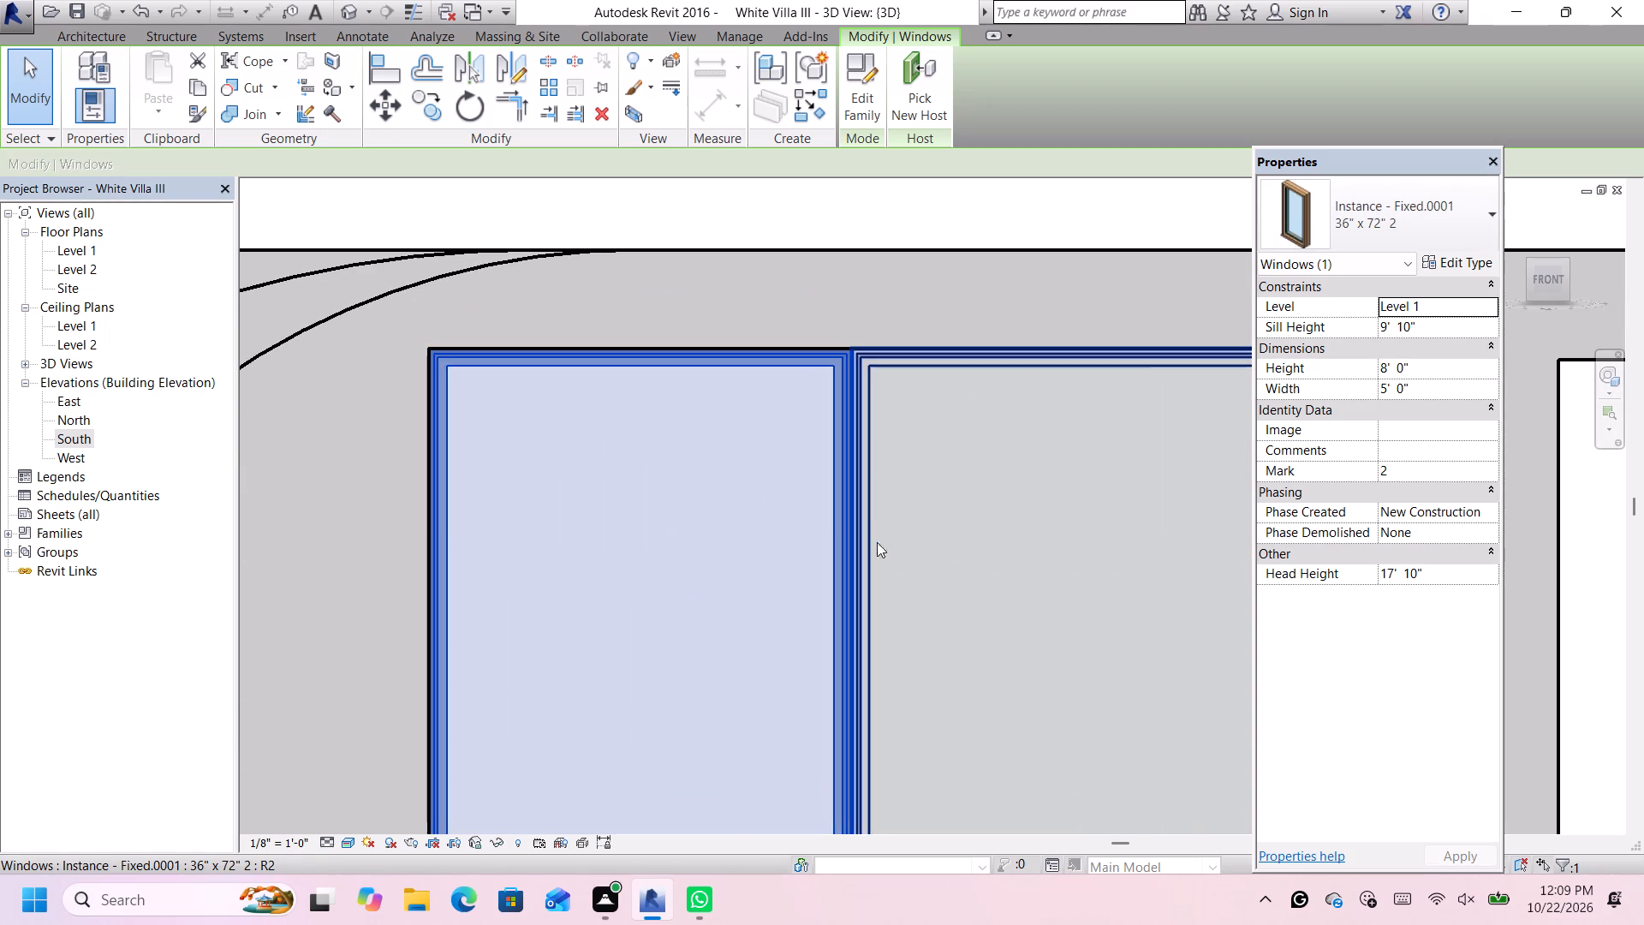
key("Right")
key("Left")
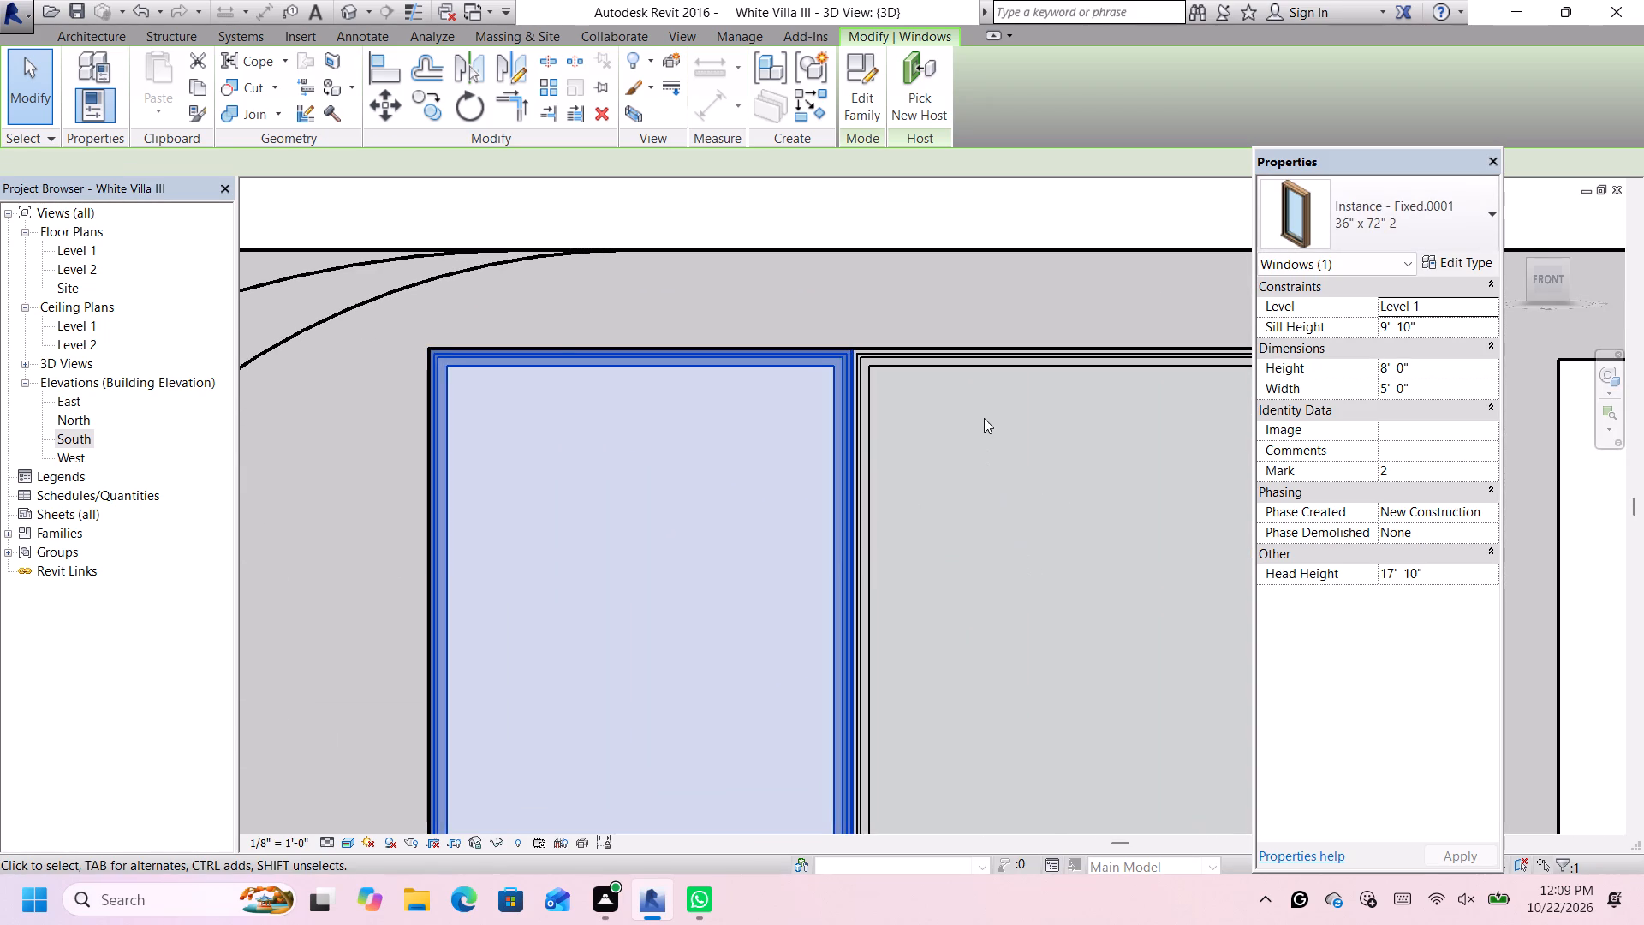
scroll(985, 414, "down", 8)
left_click(1041, 316)
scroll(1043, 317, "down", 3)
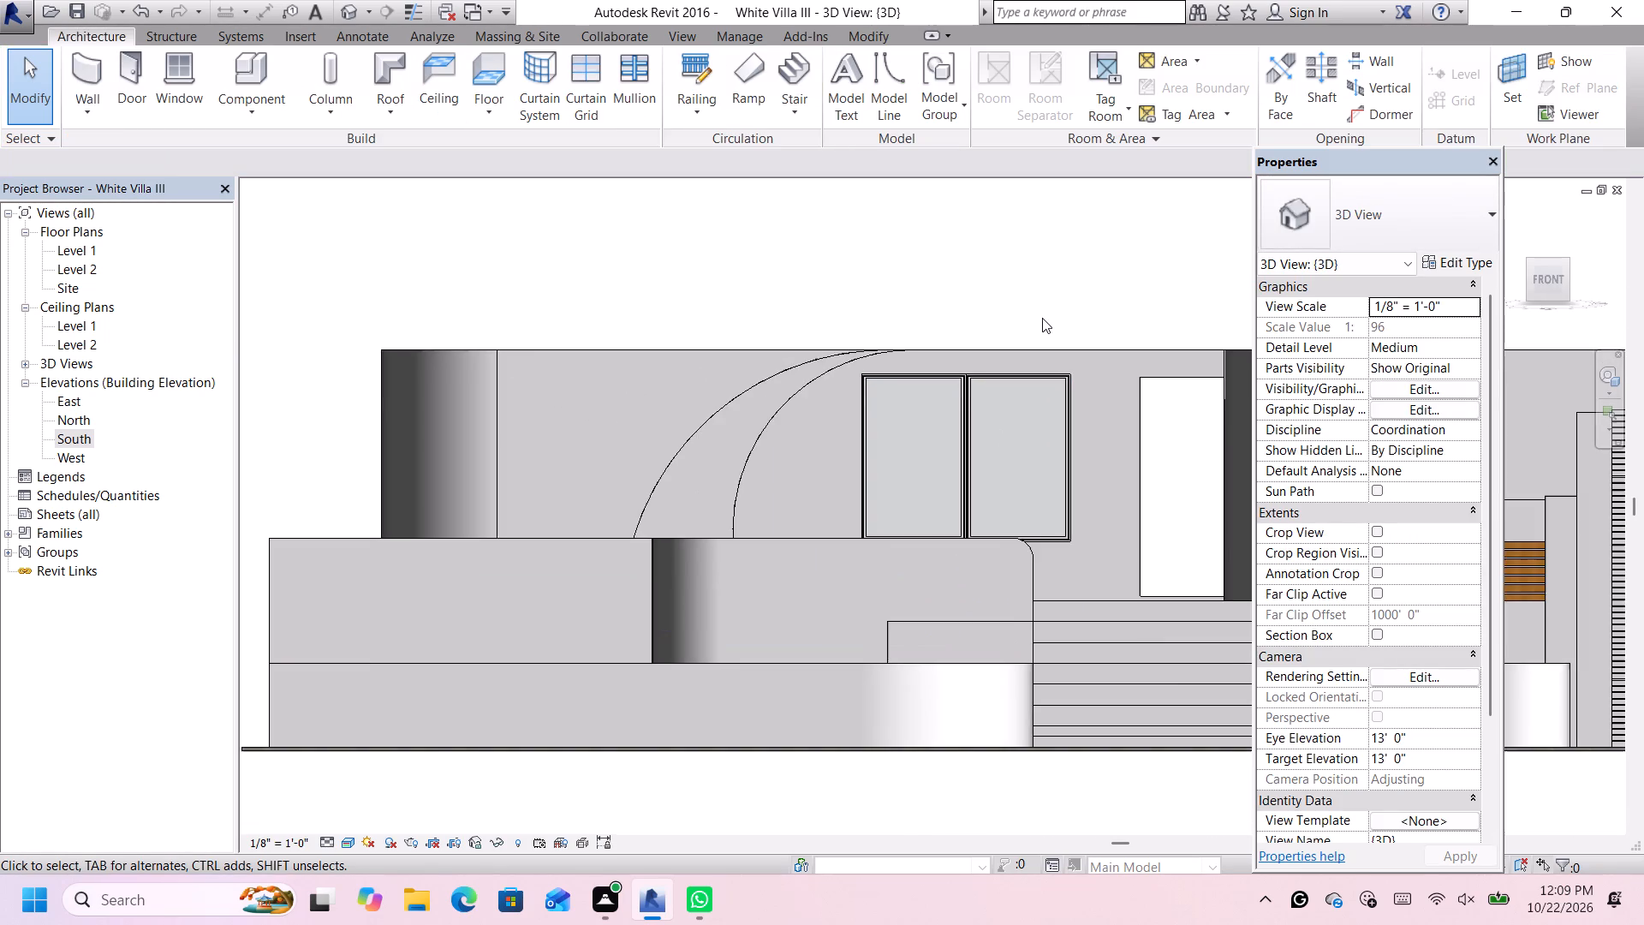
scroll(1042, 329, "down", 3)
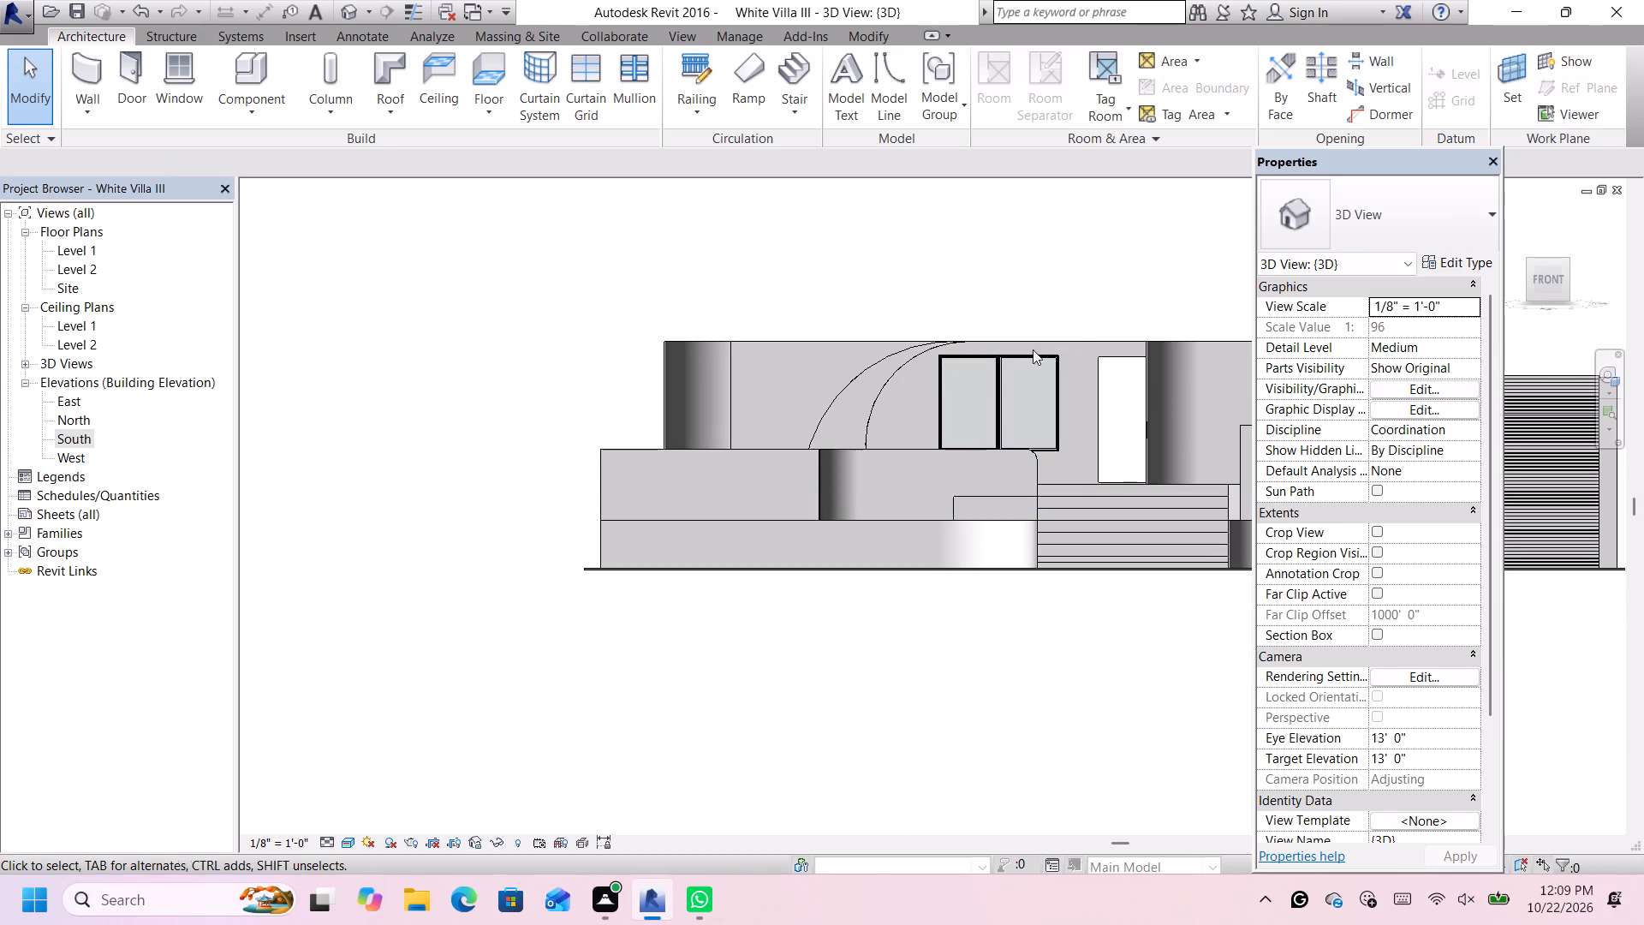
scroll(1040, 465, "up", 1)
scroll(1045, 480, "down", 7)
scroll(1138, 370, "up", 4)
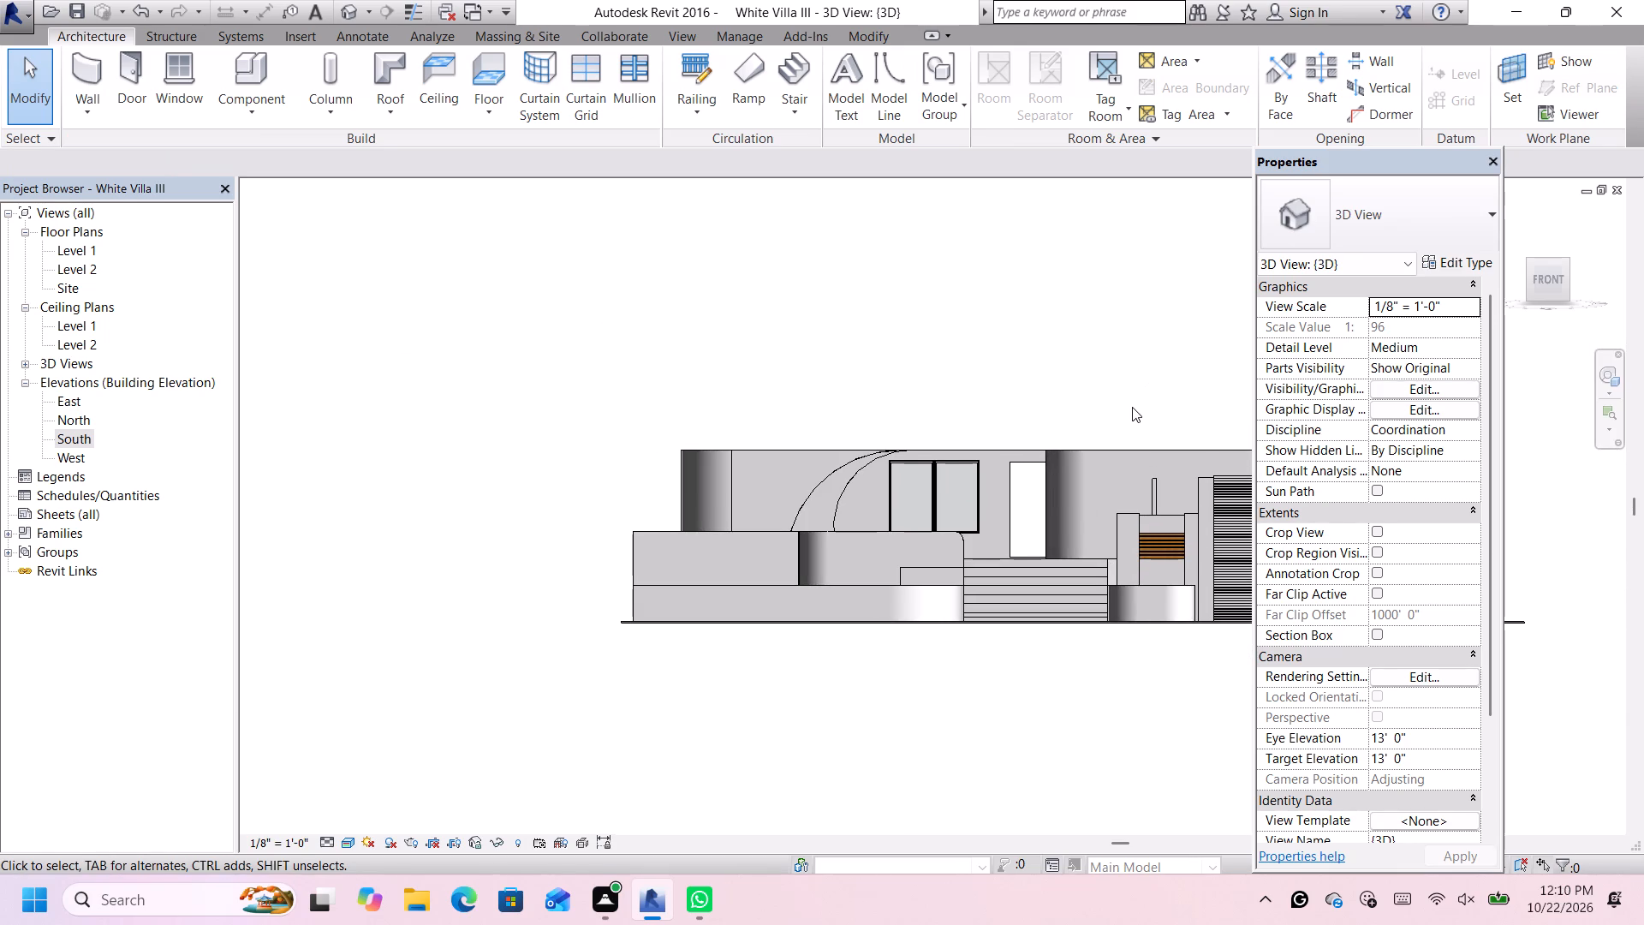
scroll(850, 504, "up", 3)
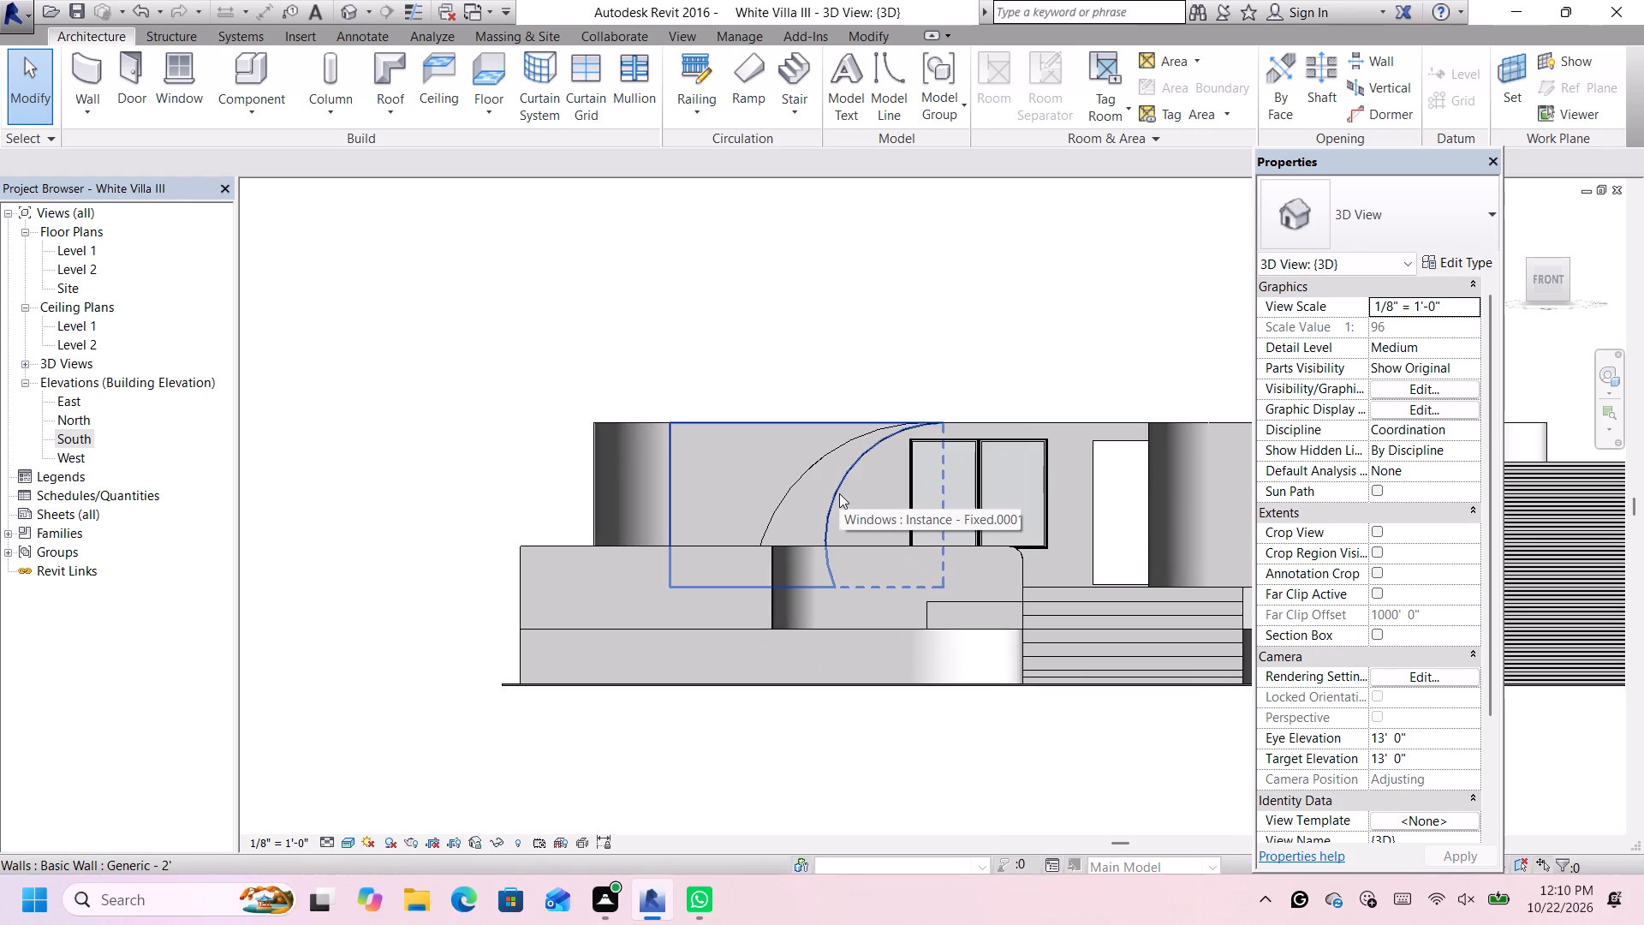
Open the profile of the front arc-cut 2' wall for editing and delete its curved edge.
left_click(816, 462)
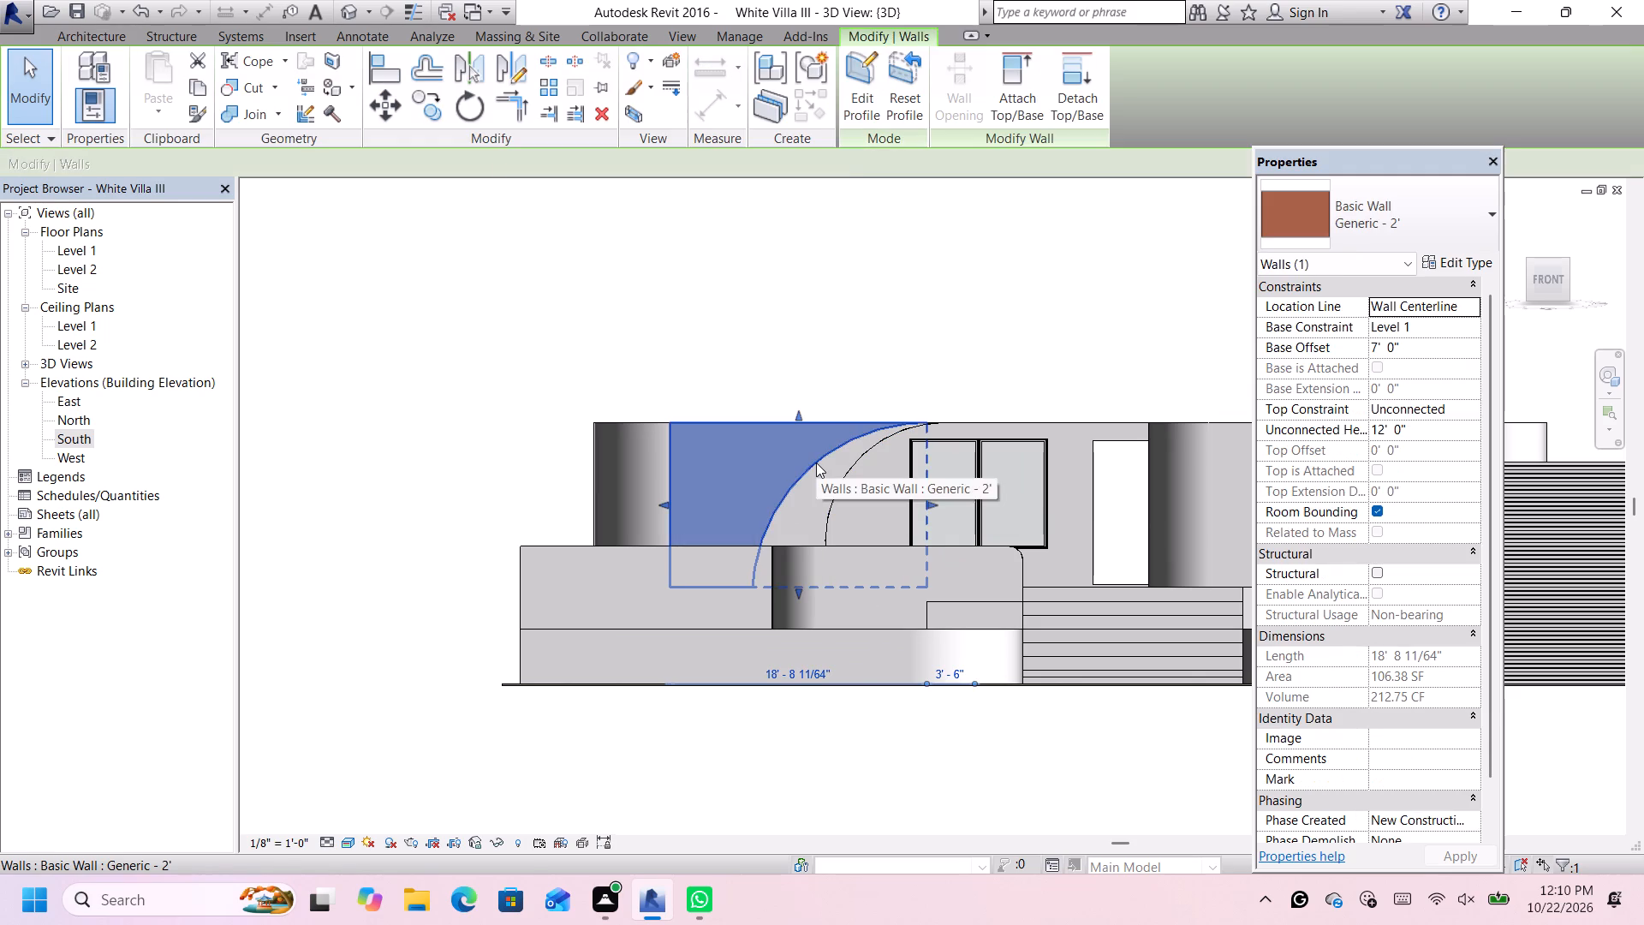
left_click(865, 90)
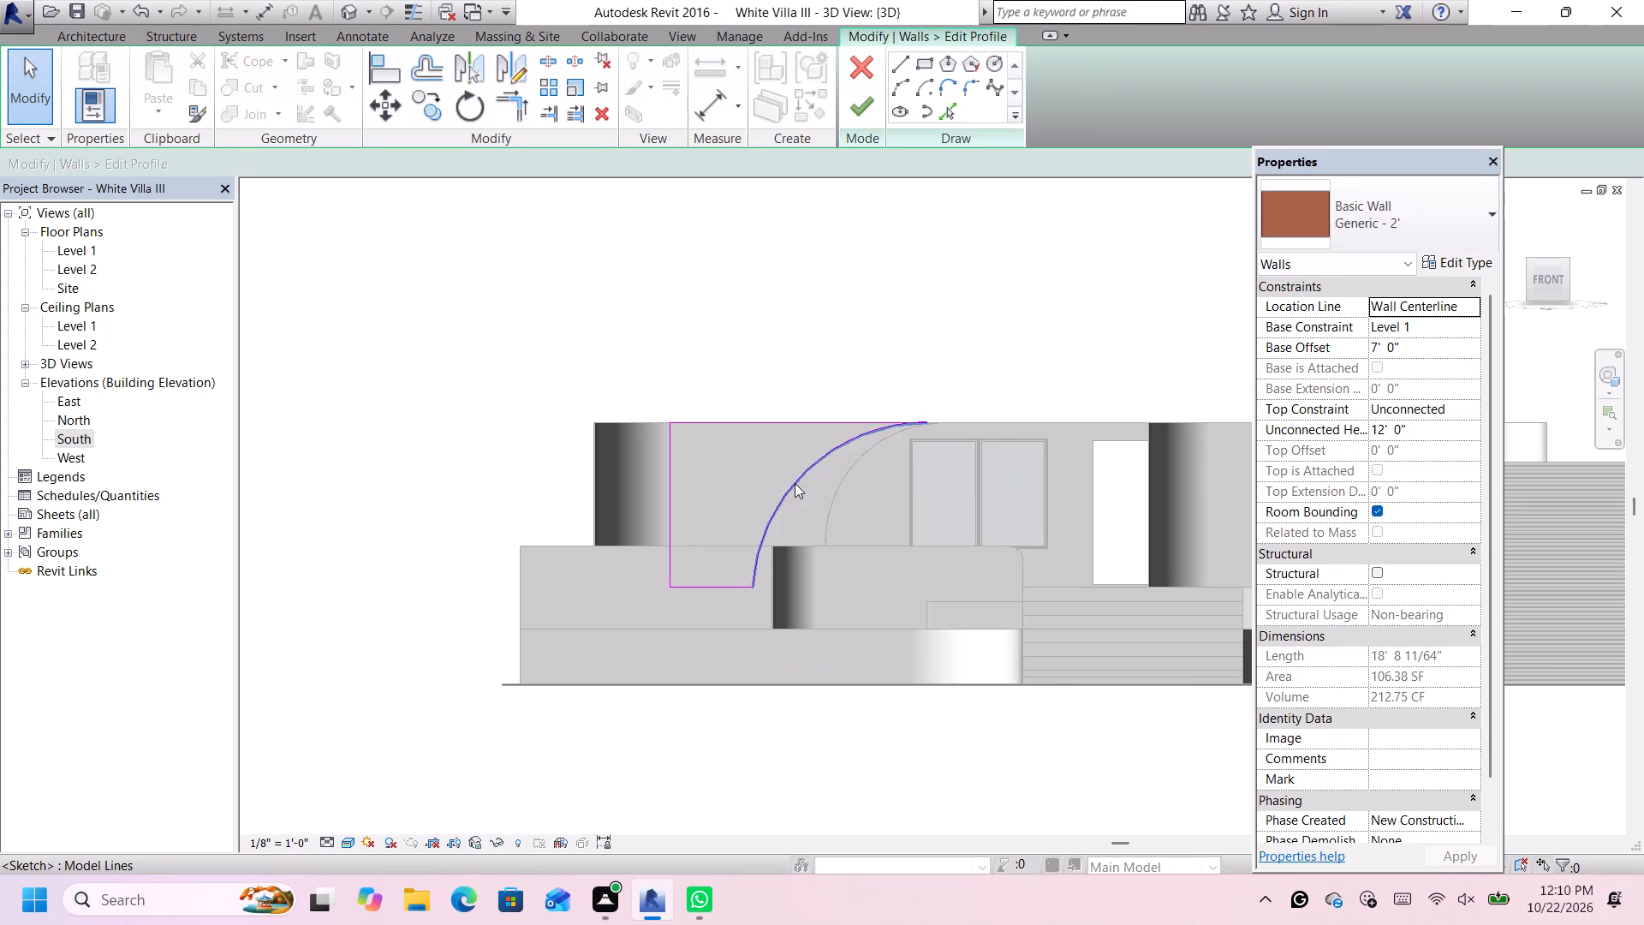
left_click(795, 483)
key("Delete")
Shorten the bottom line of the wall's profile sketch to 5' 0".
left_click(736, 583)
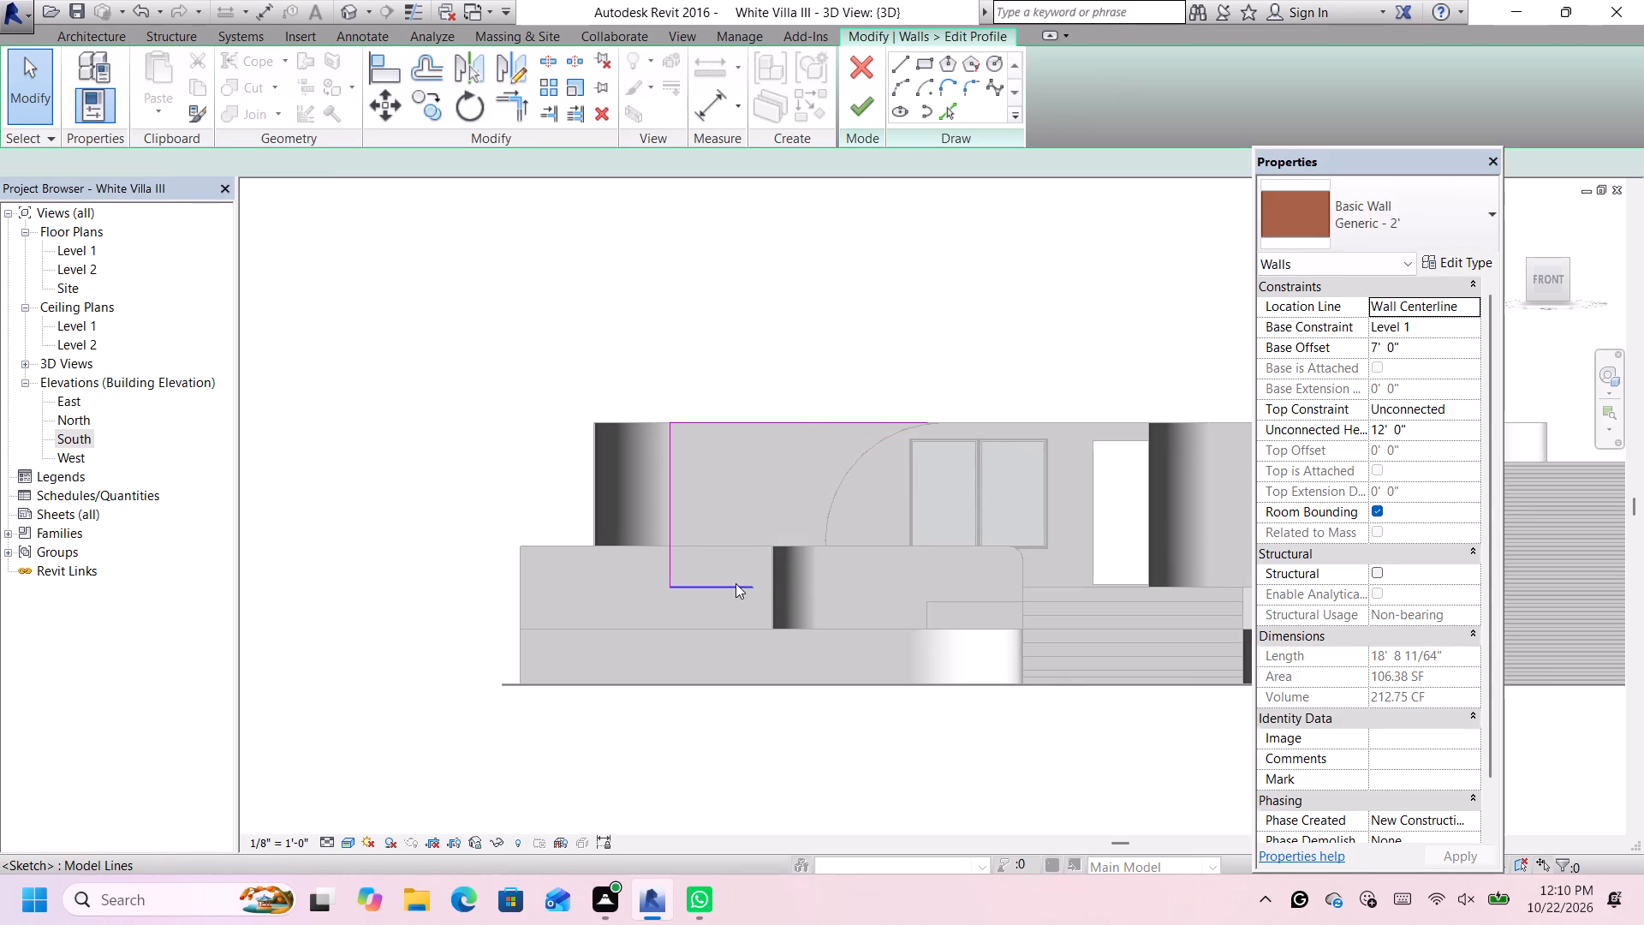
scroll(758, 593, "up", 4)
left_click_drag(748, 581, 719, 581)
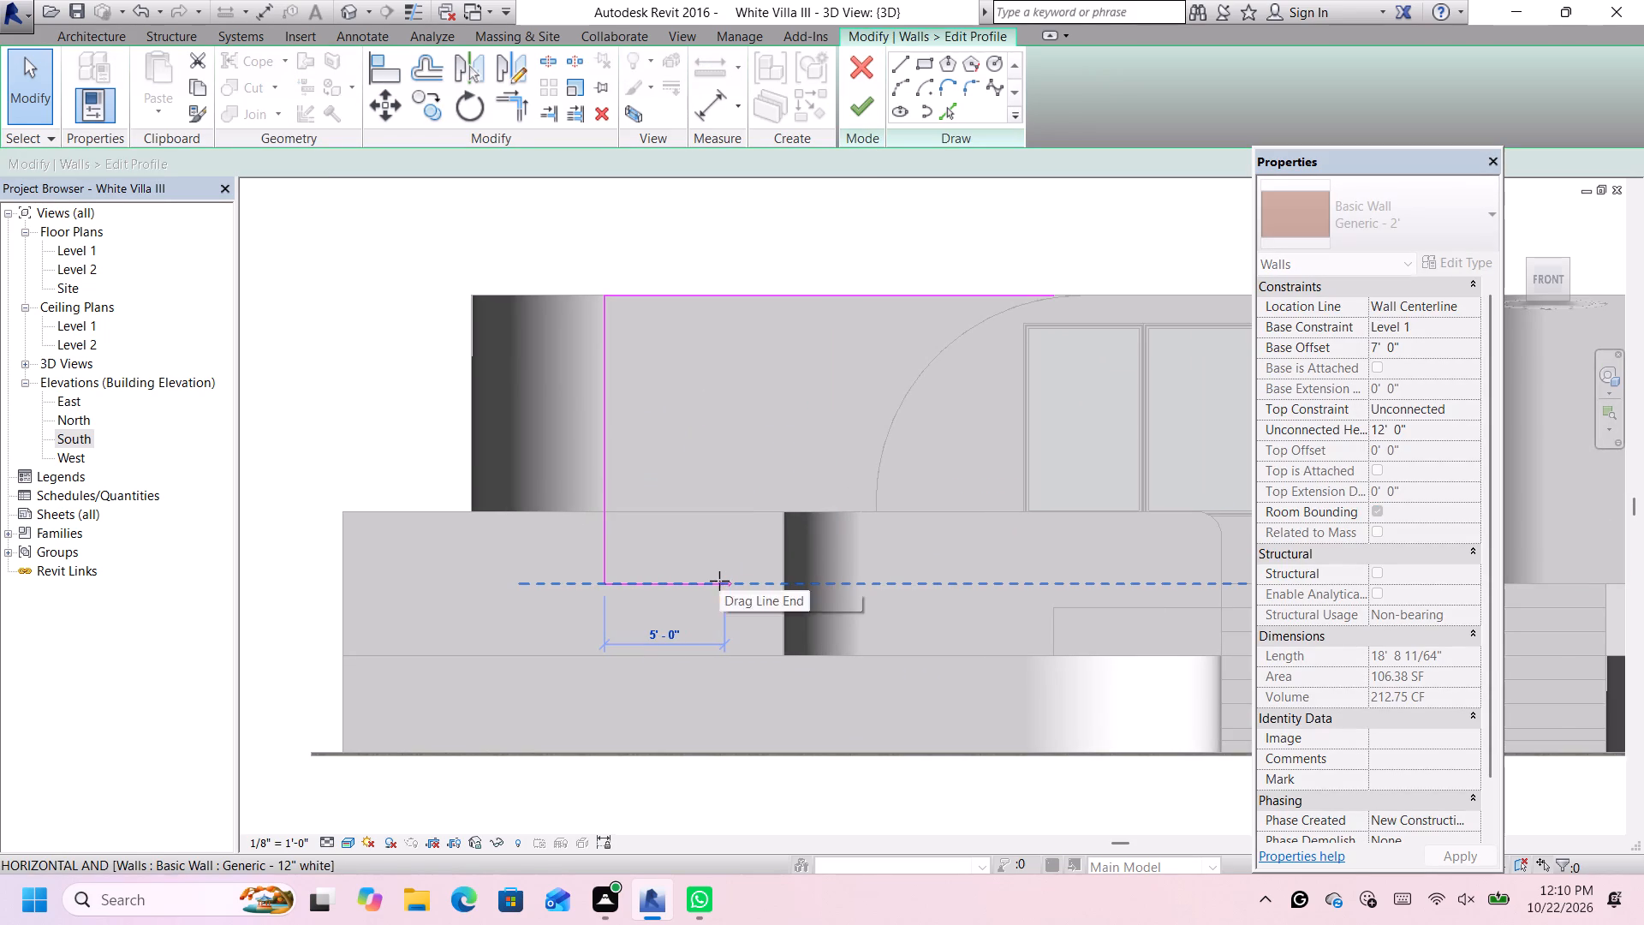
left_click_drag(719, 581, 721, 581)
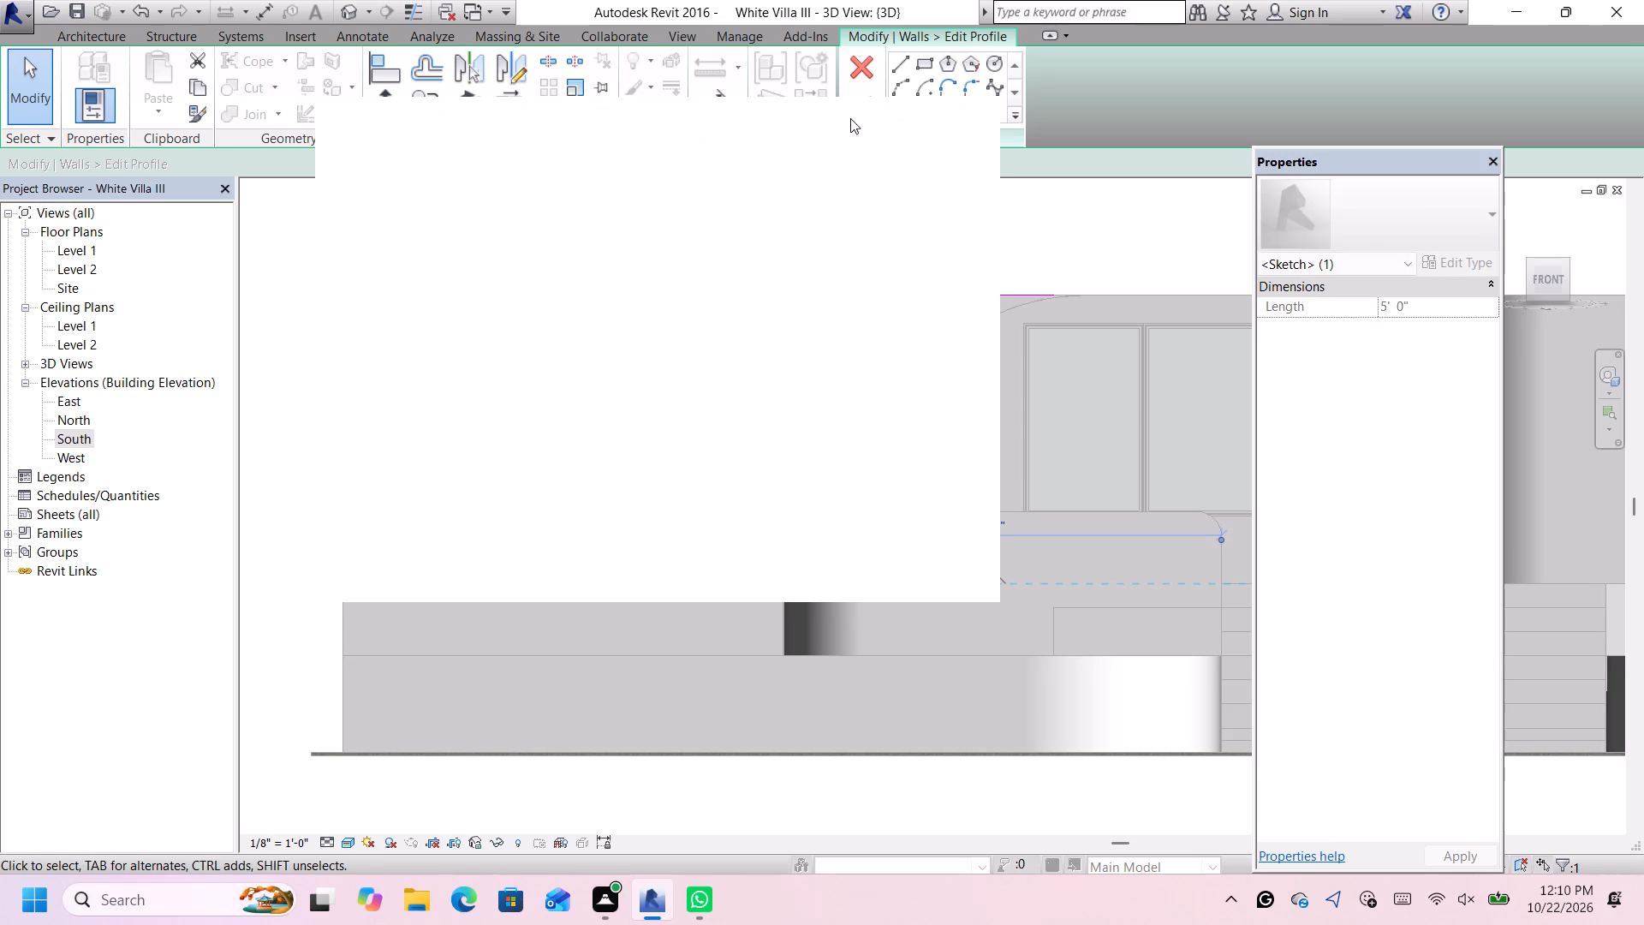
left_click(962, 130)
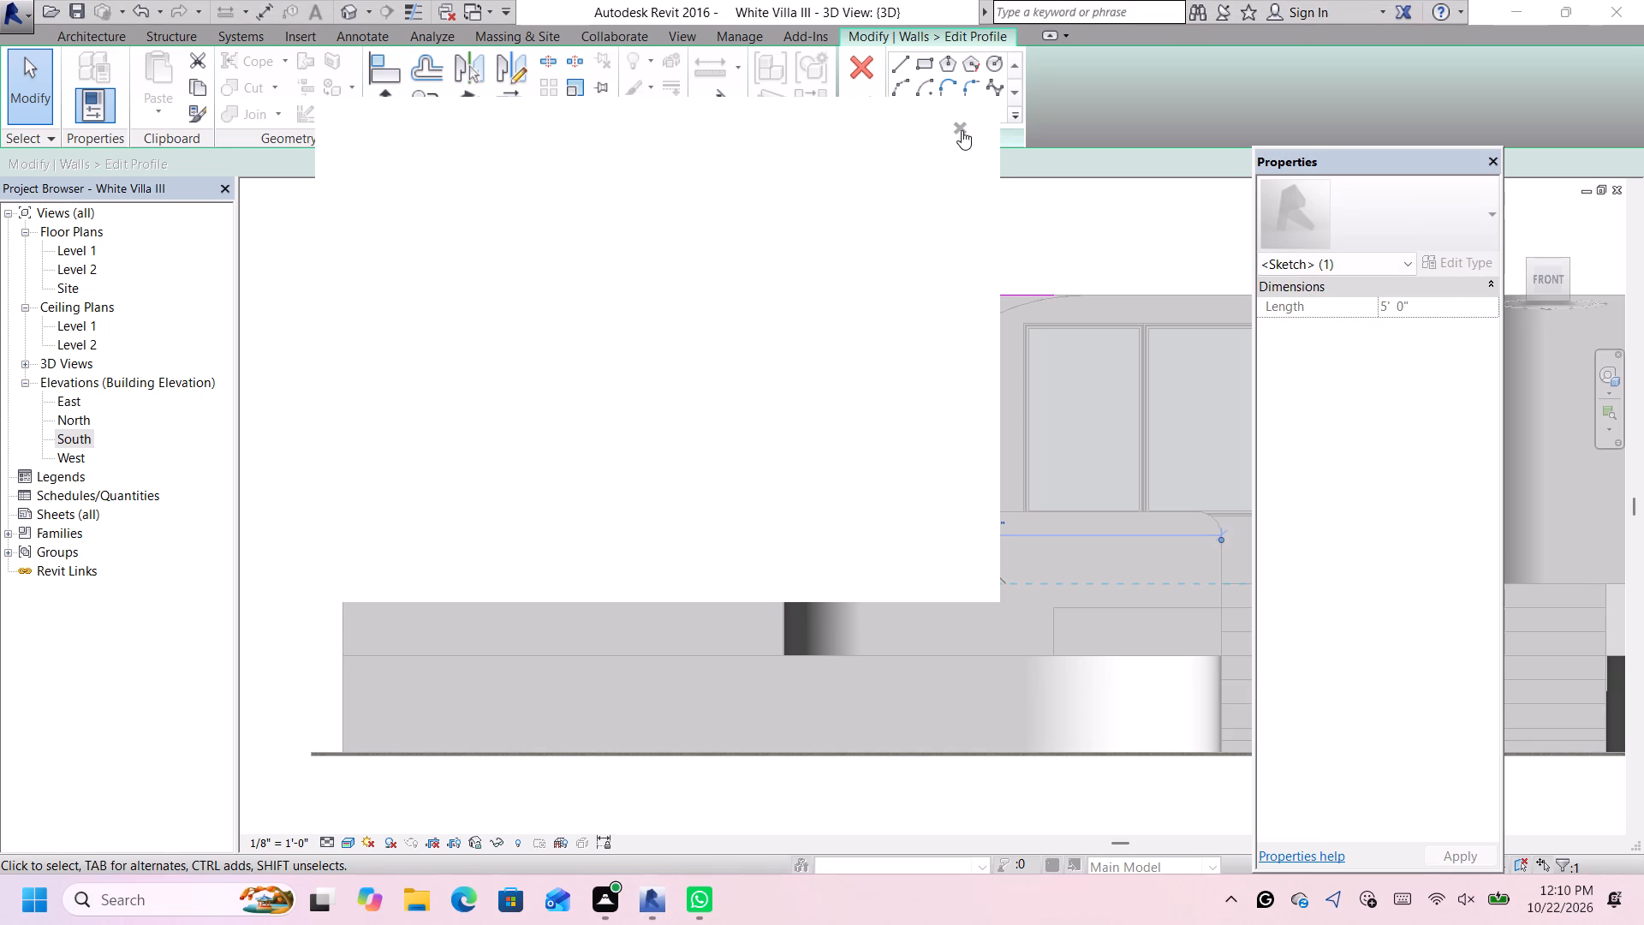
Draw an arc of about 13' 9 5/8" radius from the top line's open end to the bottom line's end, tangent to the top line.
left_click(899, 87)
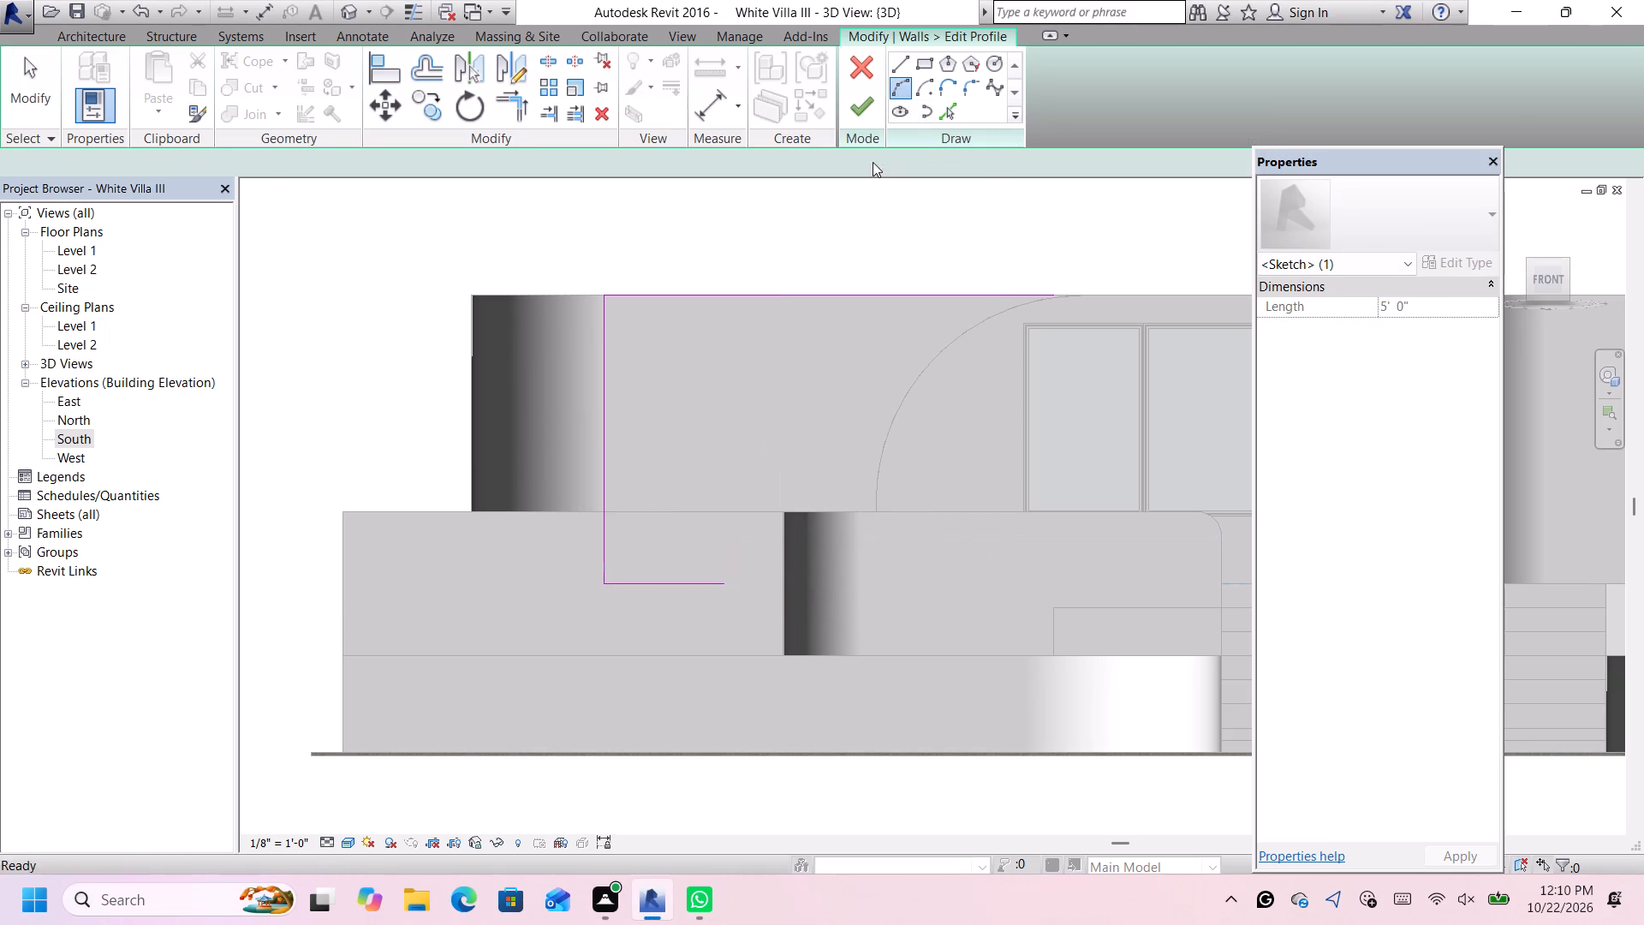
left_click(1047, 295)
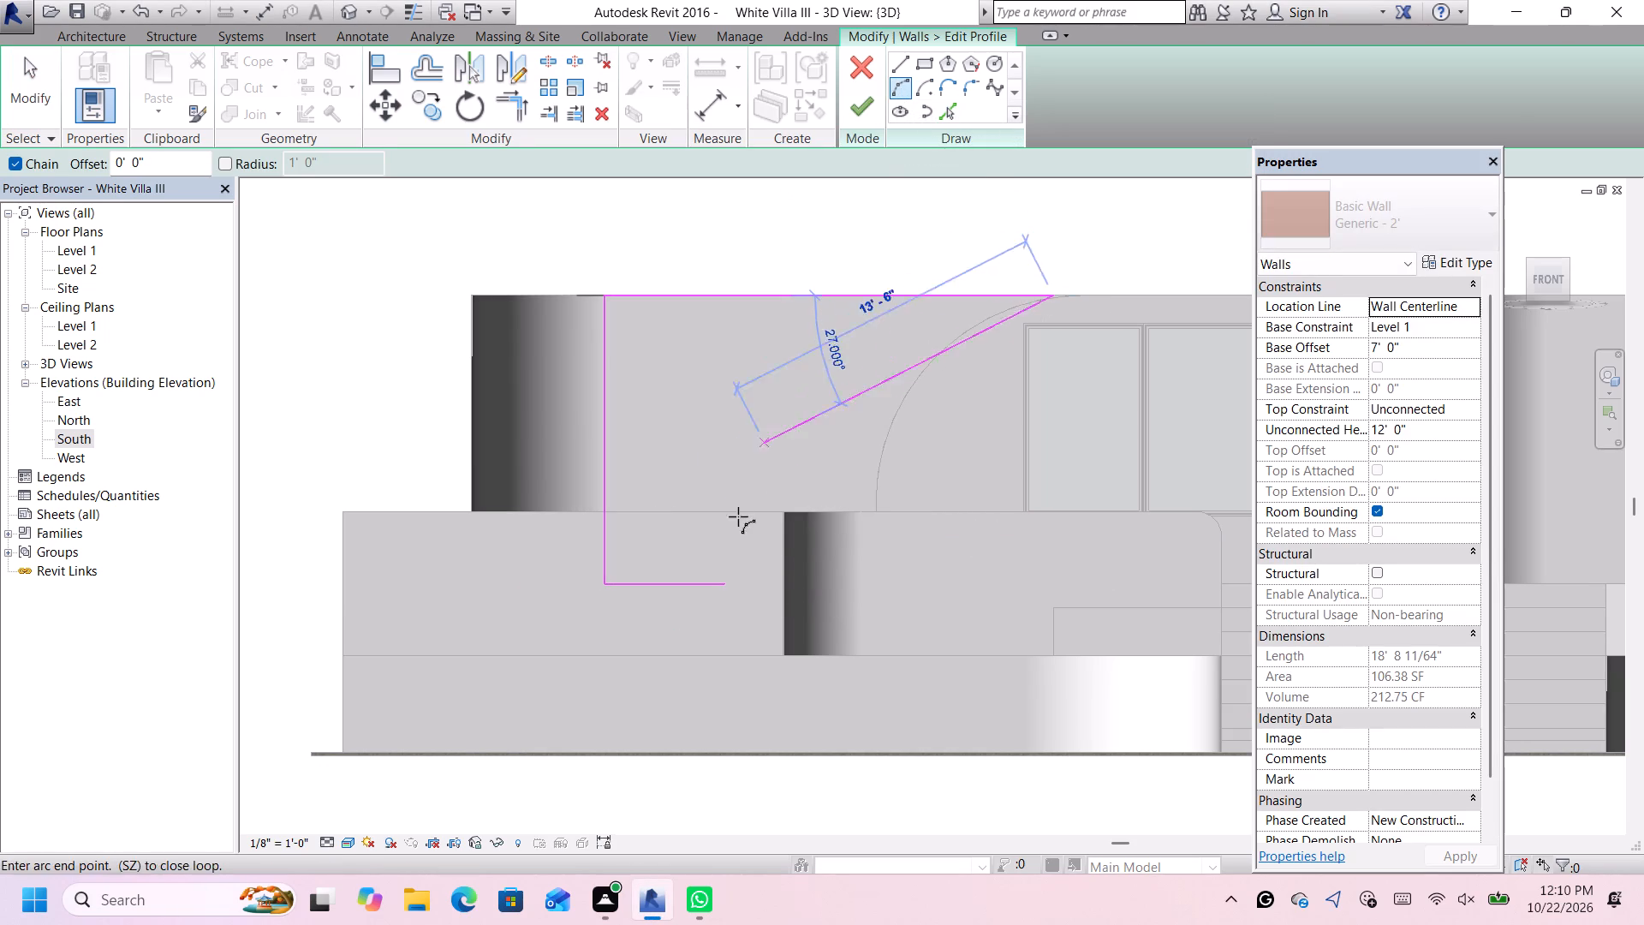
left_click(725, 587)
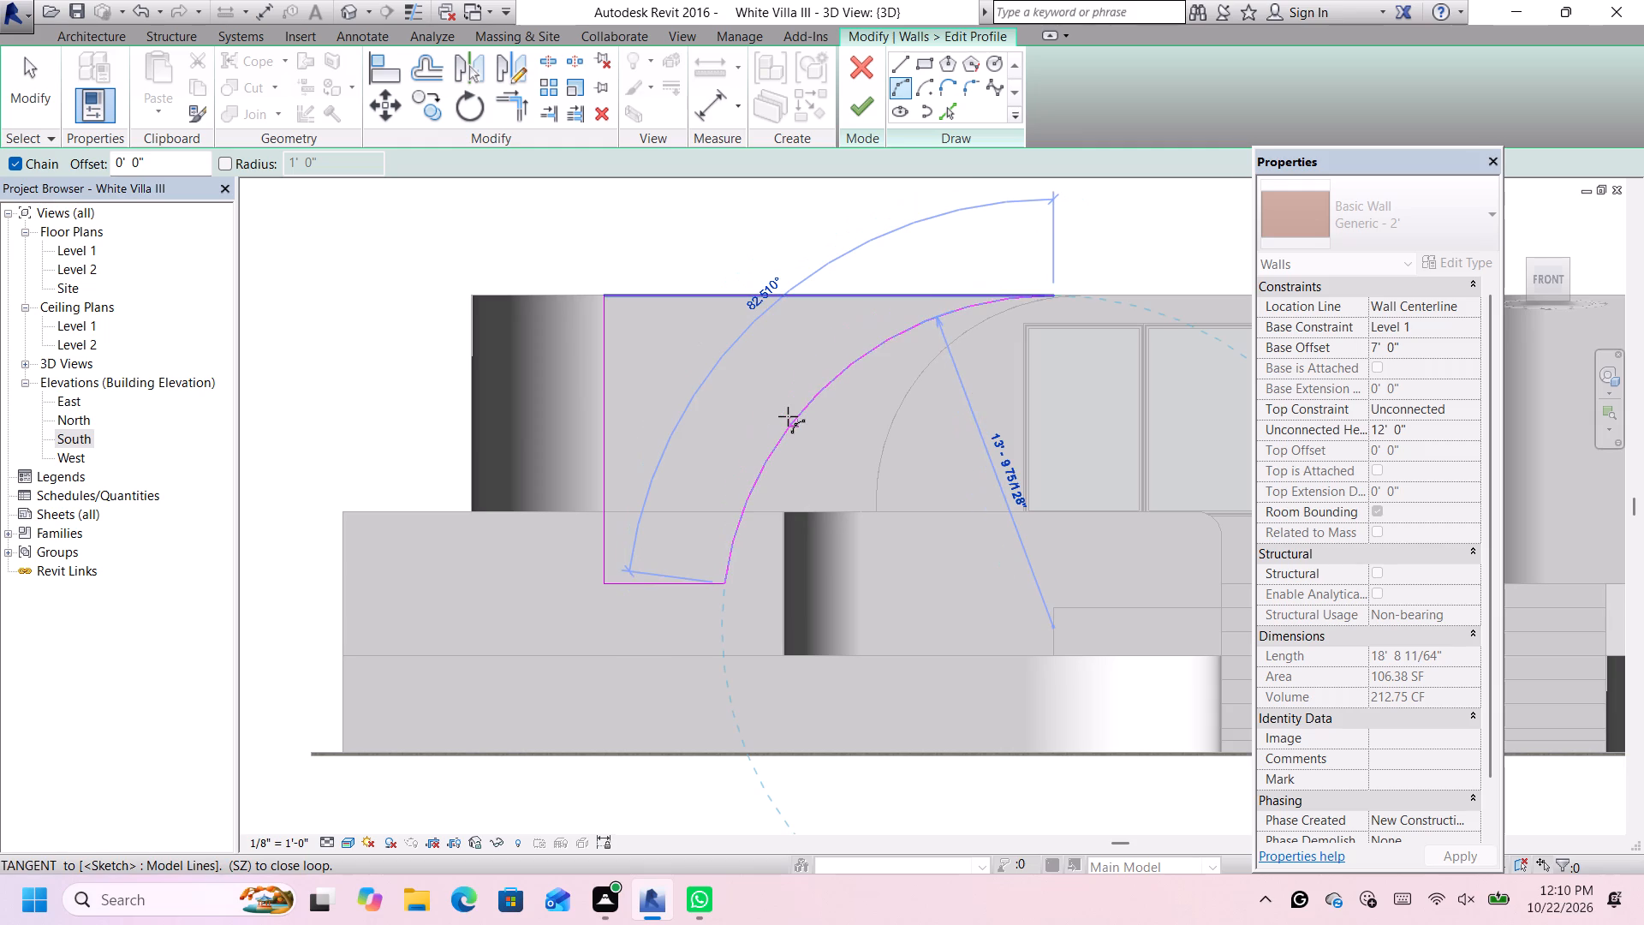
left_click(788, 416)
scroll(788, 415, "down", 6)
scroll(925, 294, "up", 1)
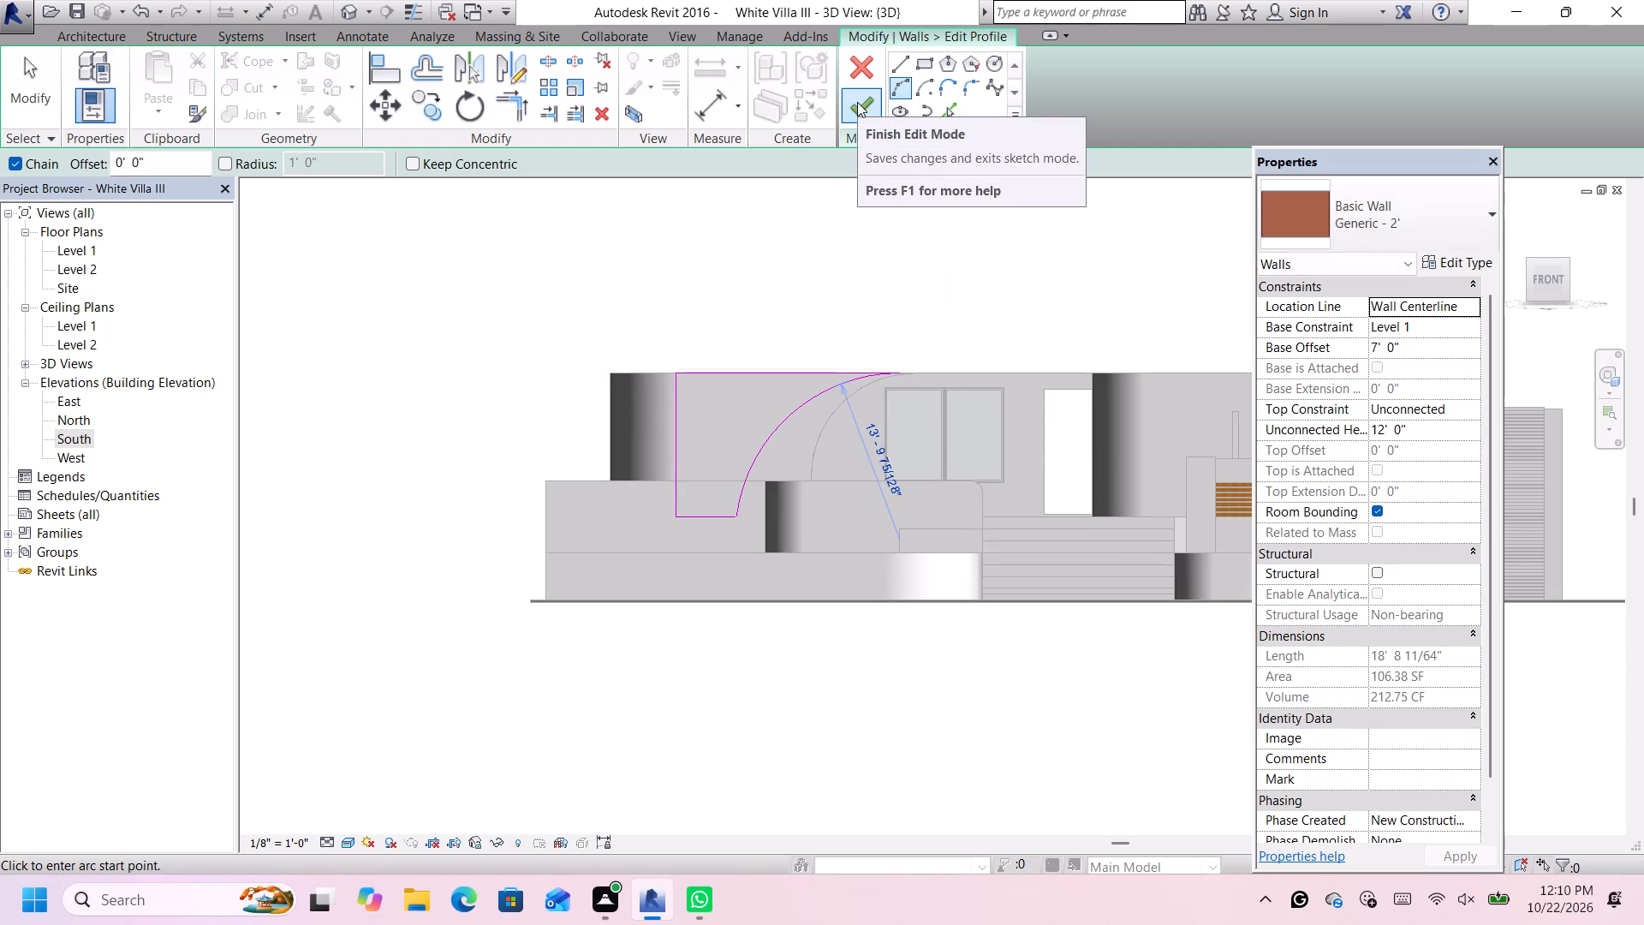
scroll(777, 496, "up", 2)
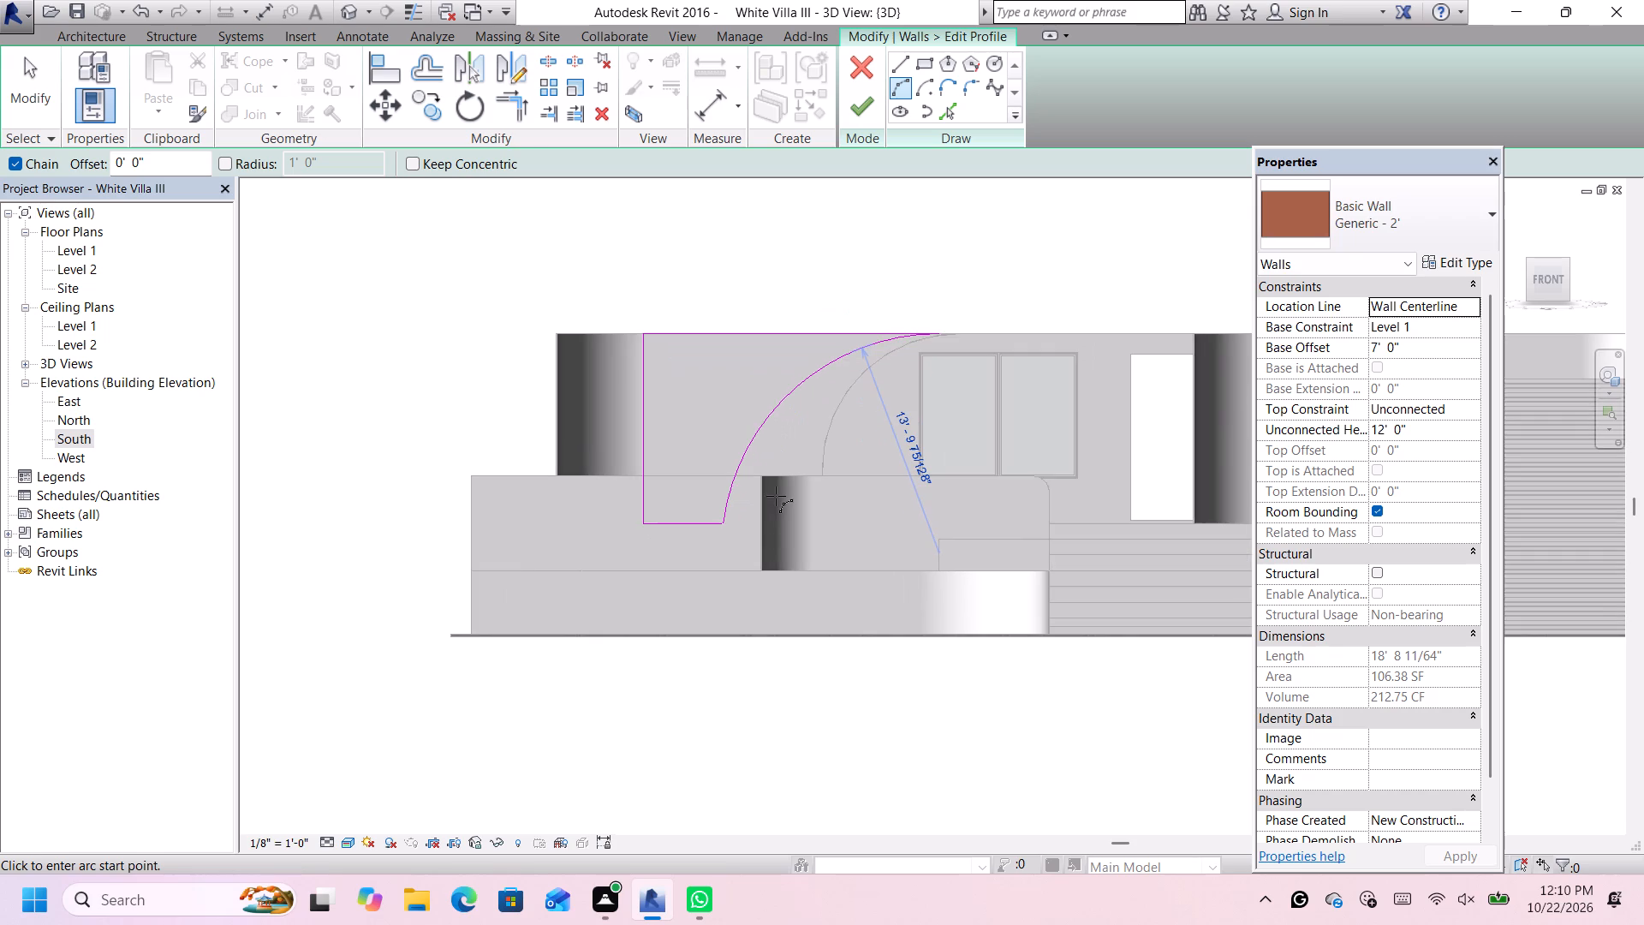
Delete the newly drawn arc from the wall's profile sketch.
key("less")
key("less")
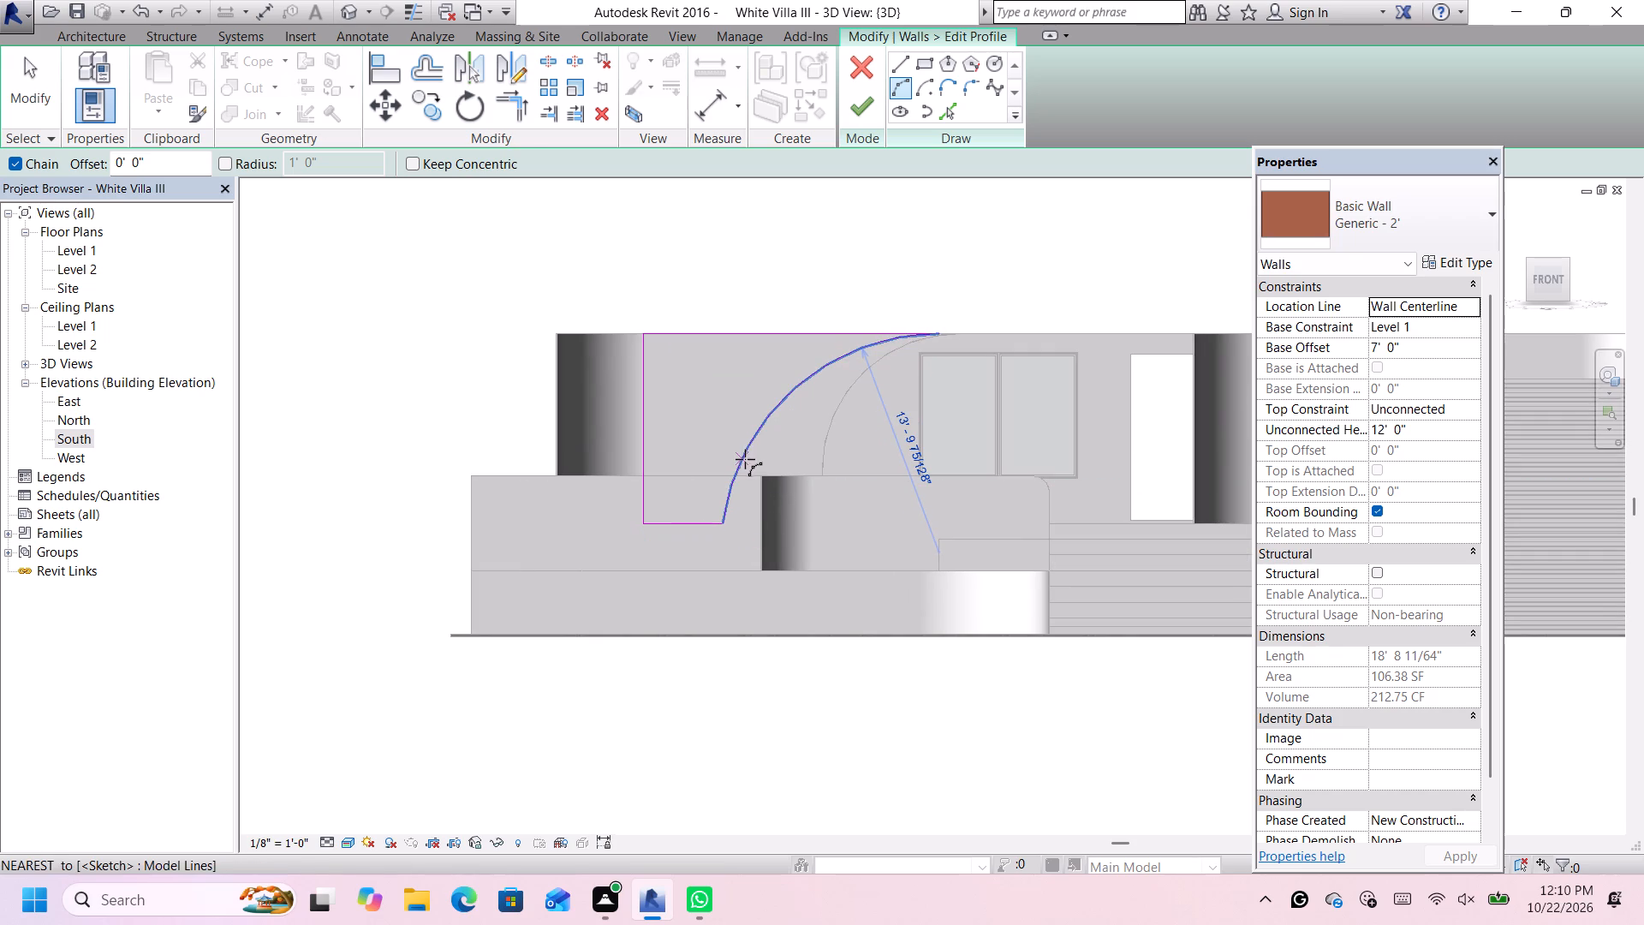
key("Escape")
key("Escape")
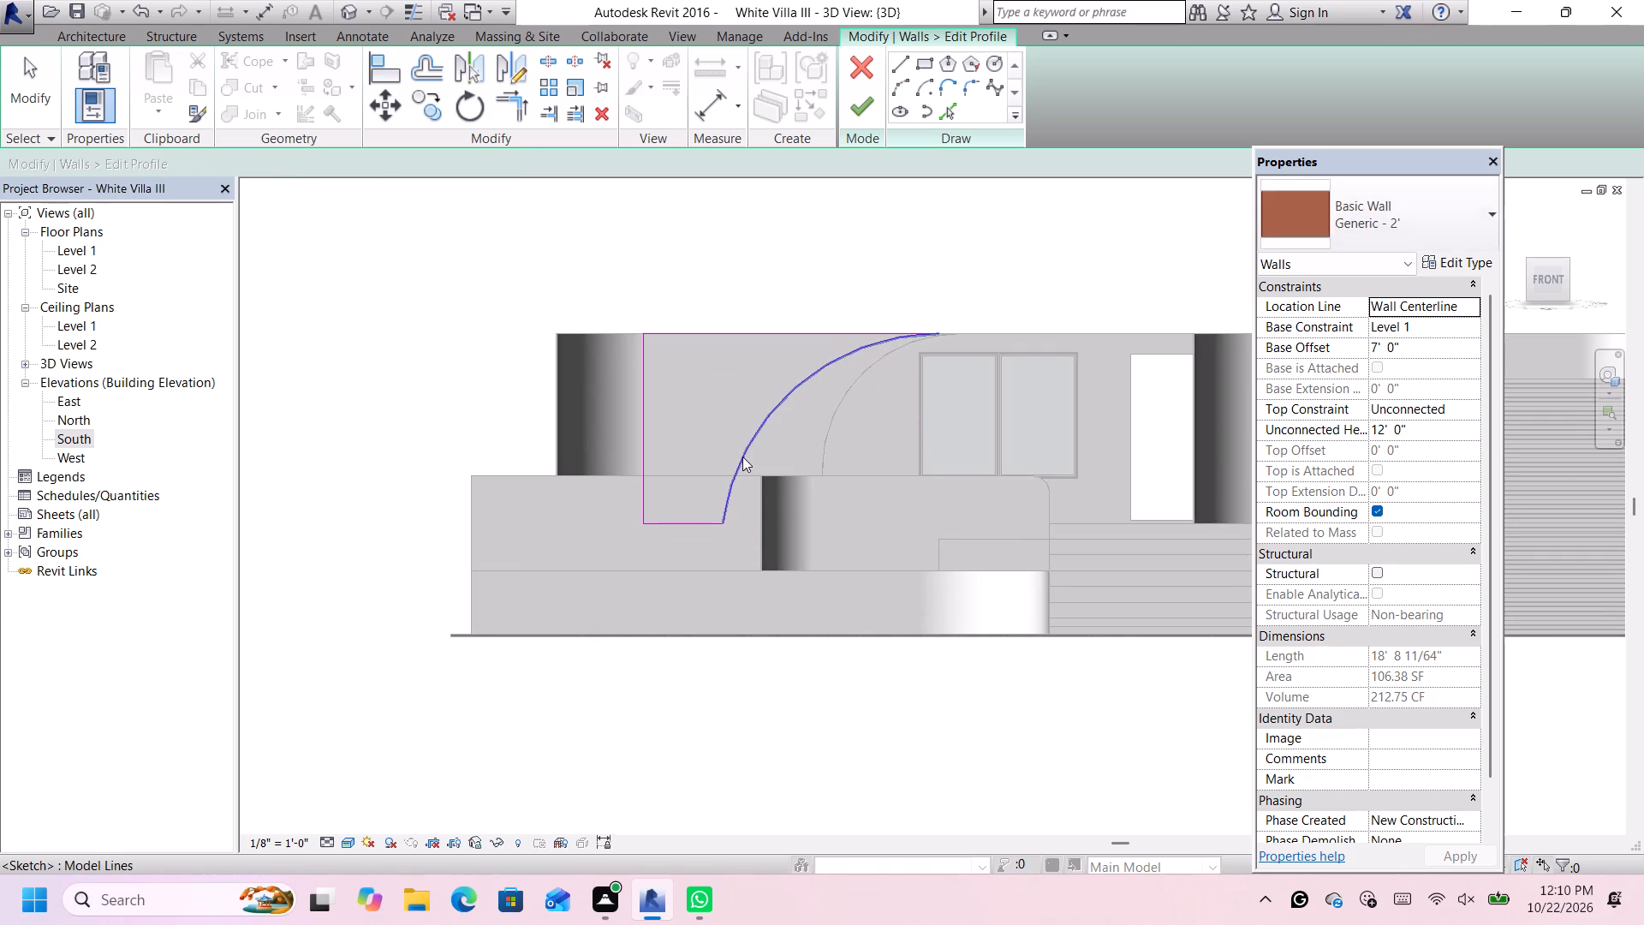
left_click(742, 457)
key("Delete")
Shorten the bottom line of the wall's profile sketch to 4' 0".
left_click(710, 521)
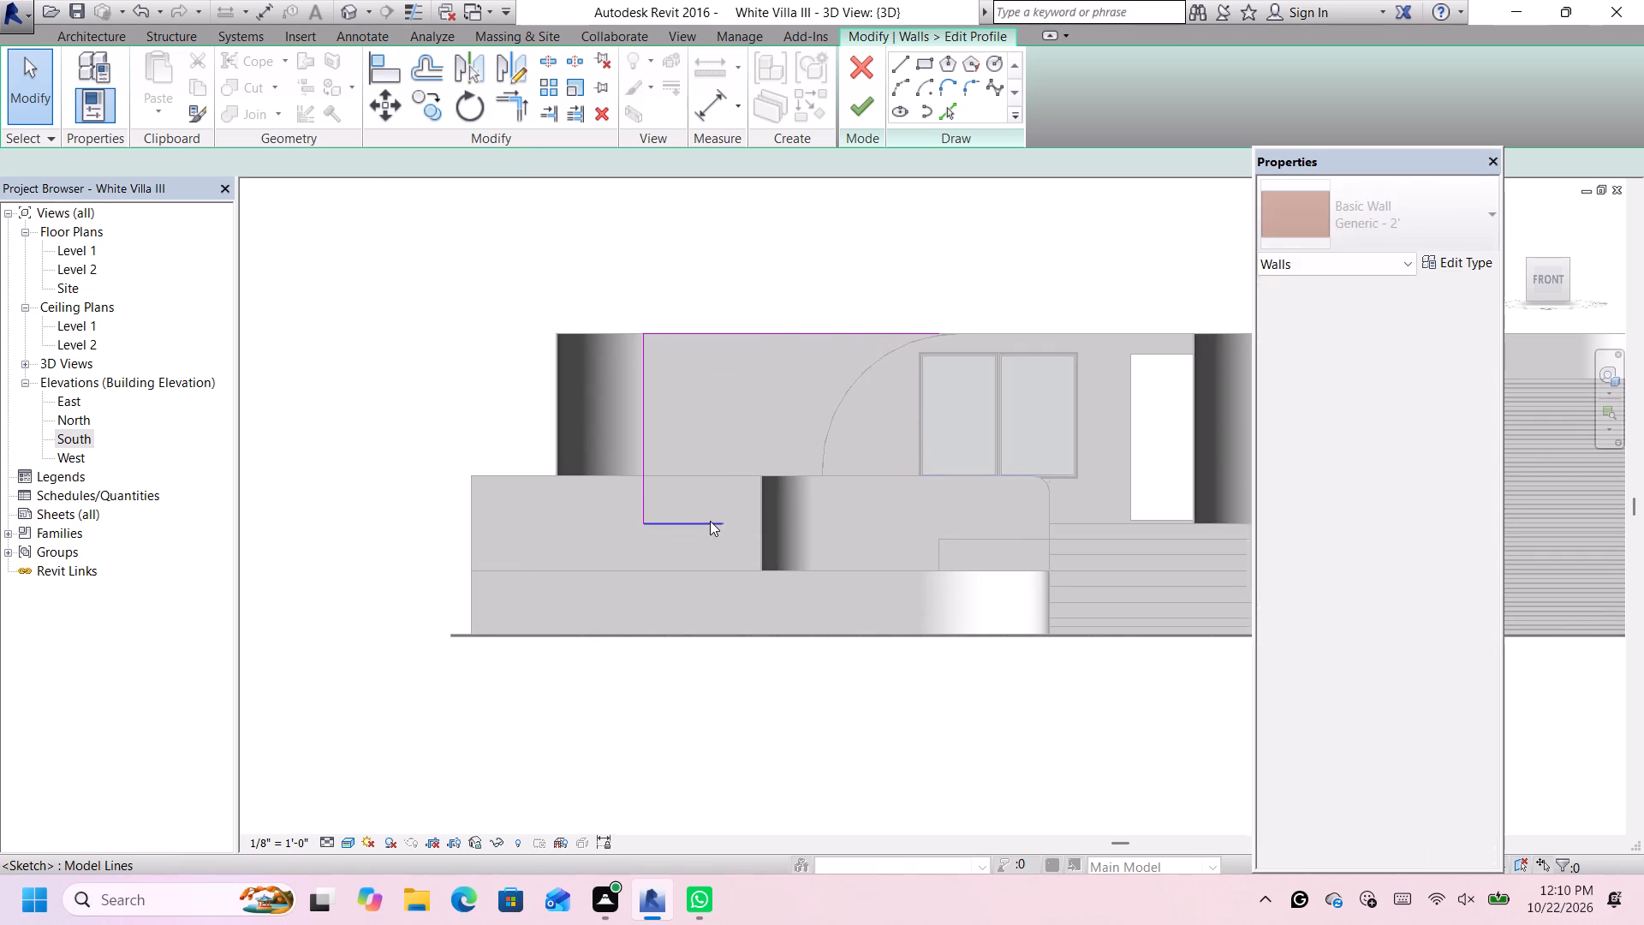
scroll(725, 526, "up", 4)
left_click_drag(718, 518, 694, 514)
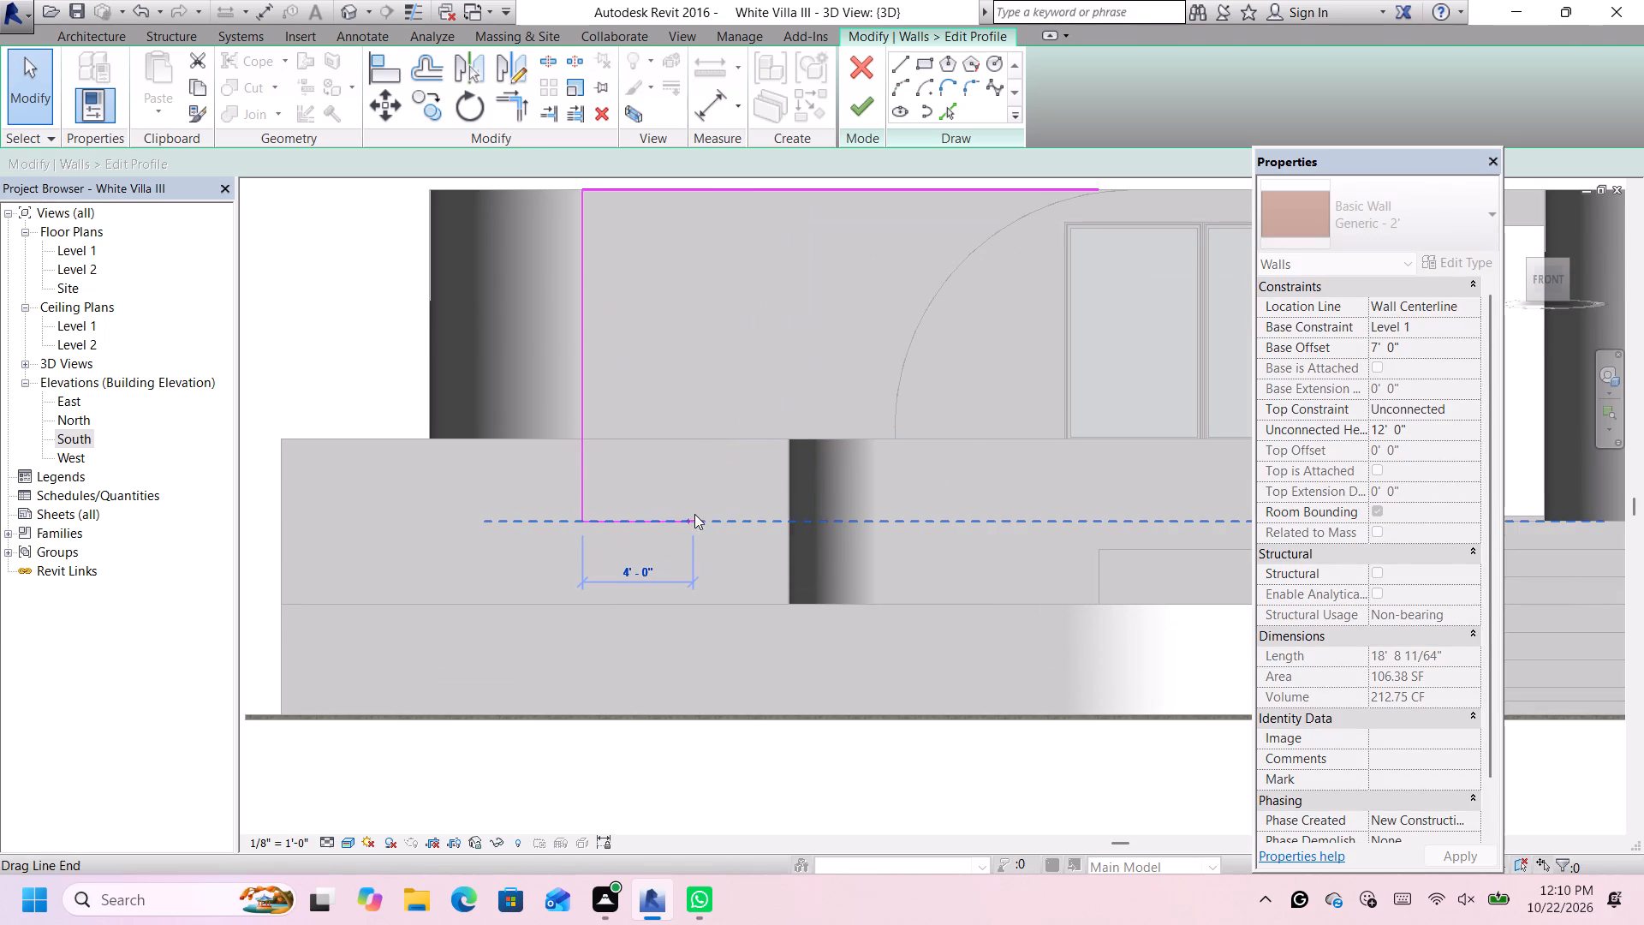
scroll(708, 490, "down", 4)
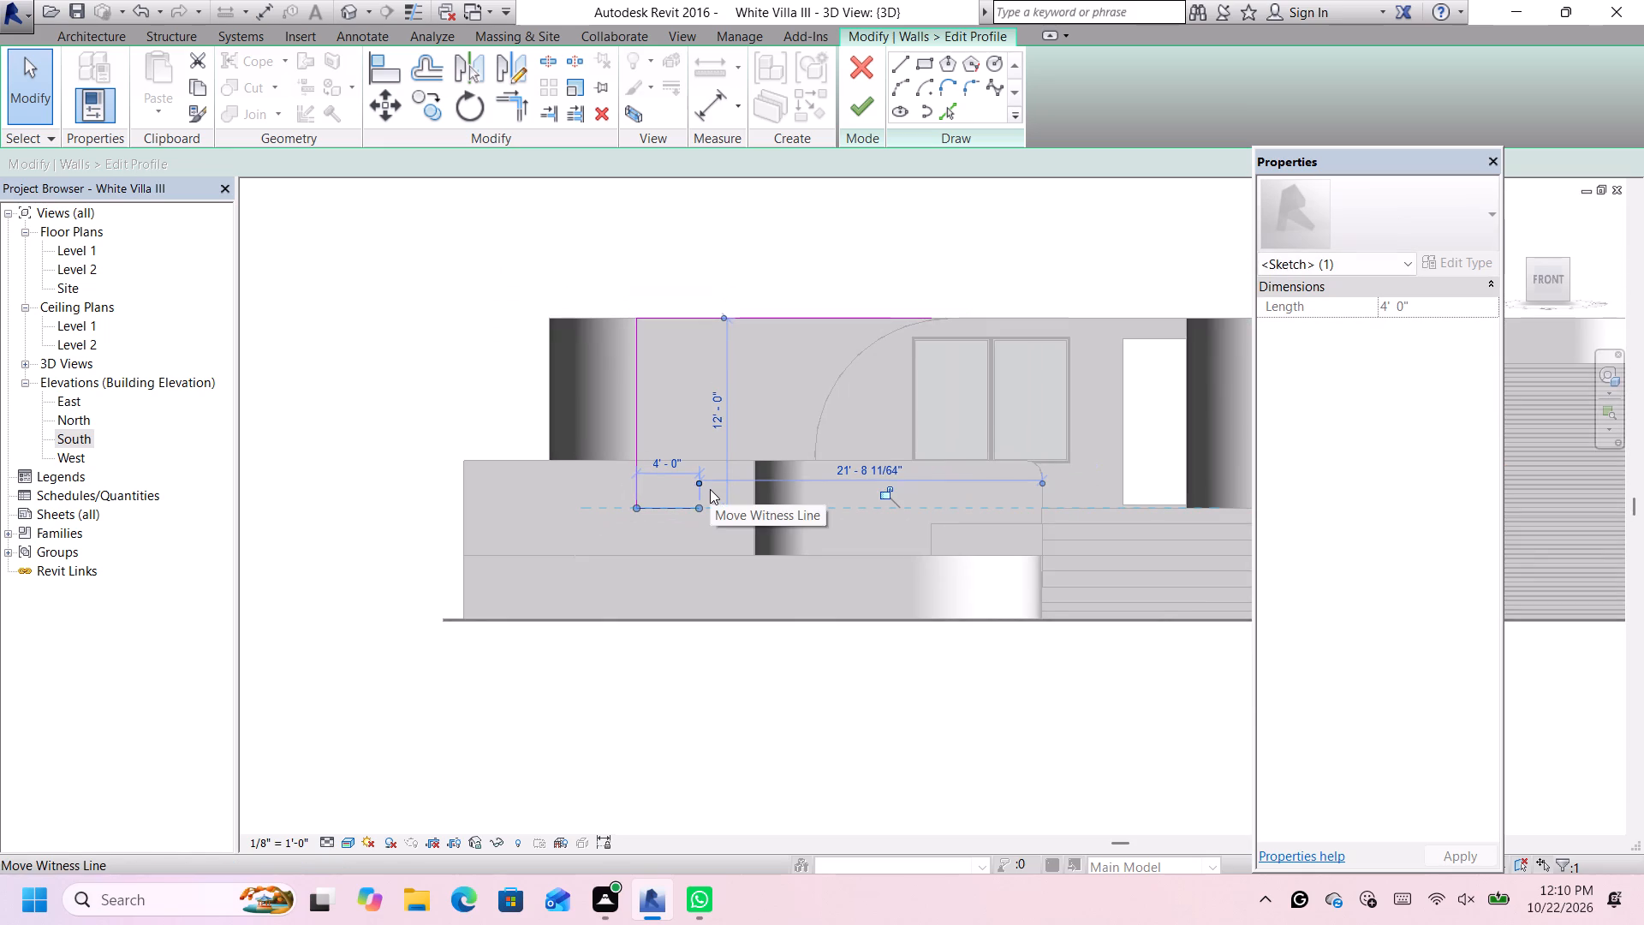
scroll(706, 512, "up", 2)
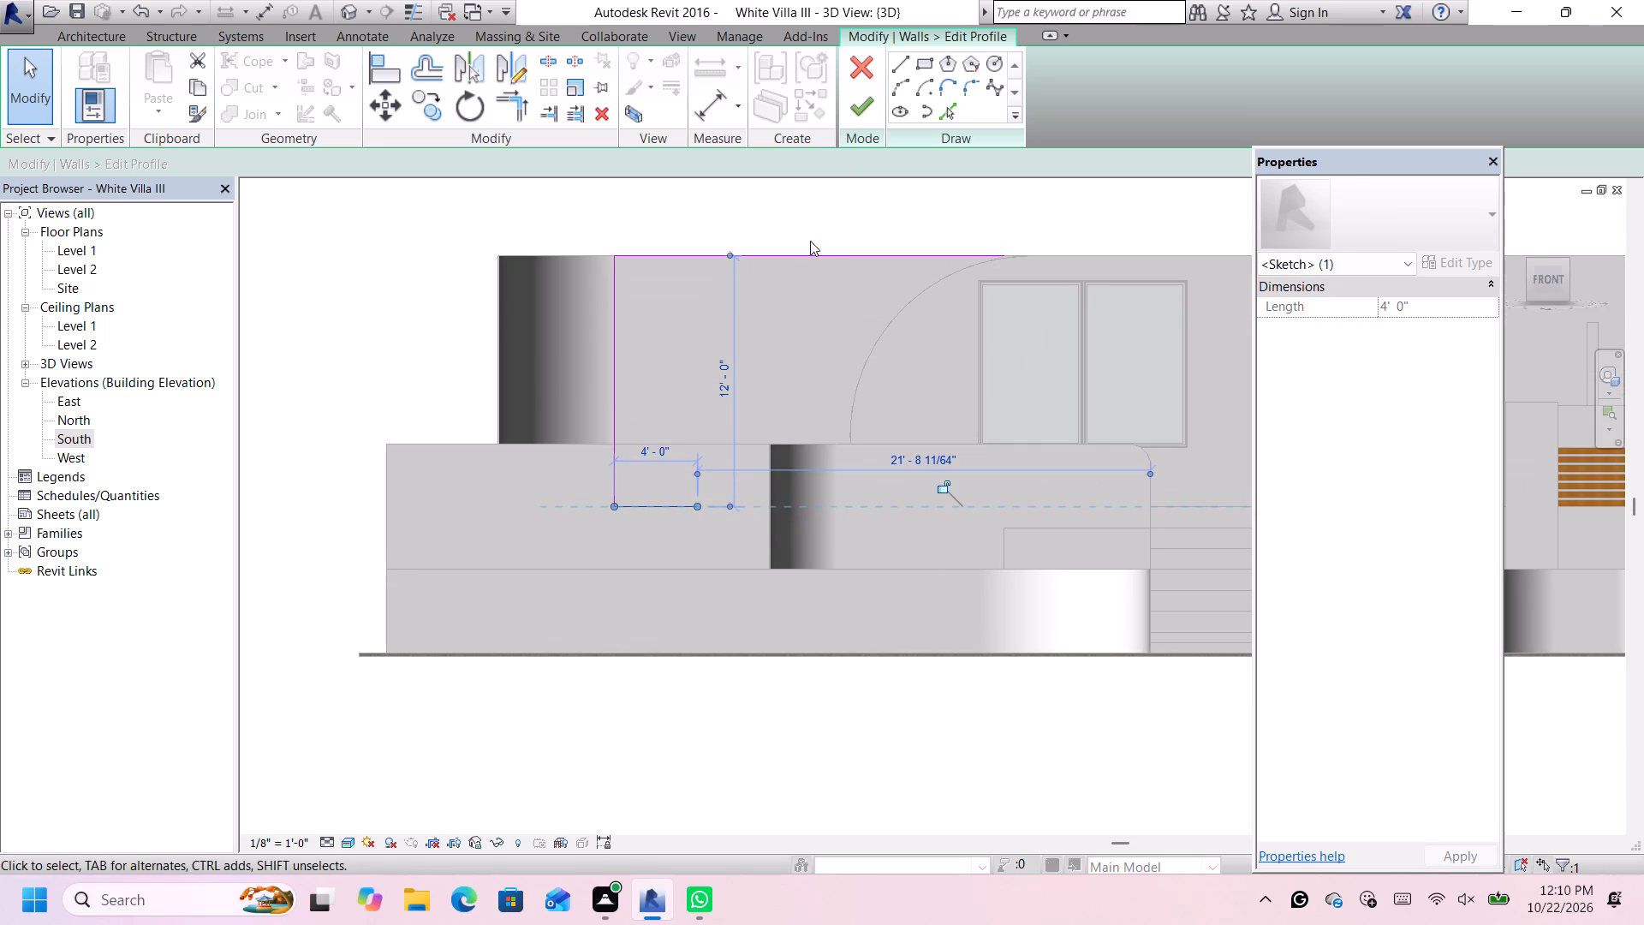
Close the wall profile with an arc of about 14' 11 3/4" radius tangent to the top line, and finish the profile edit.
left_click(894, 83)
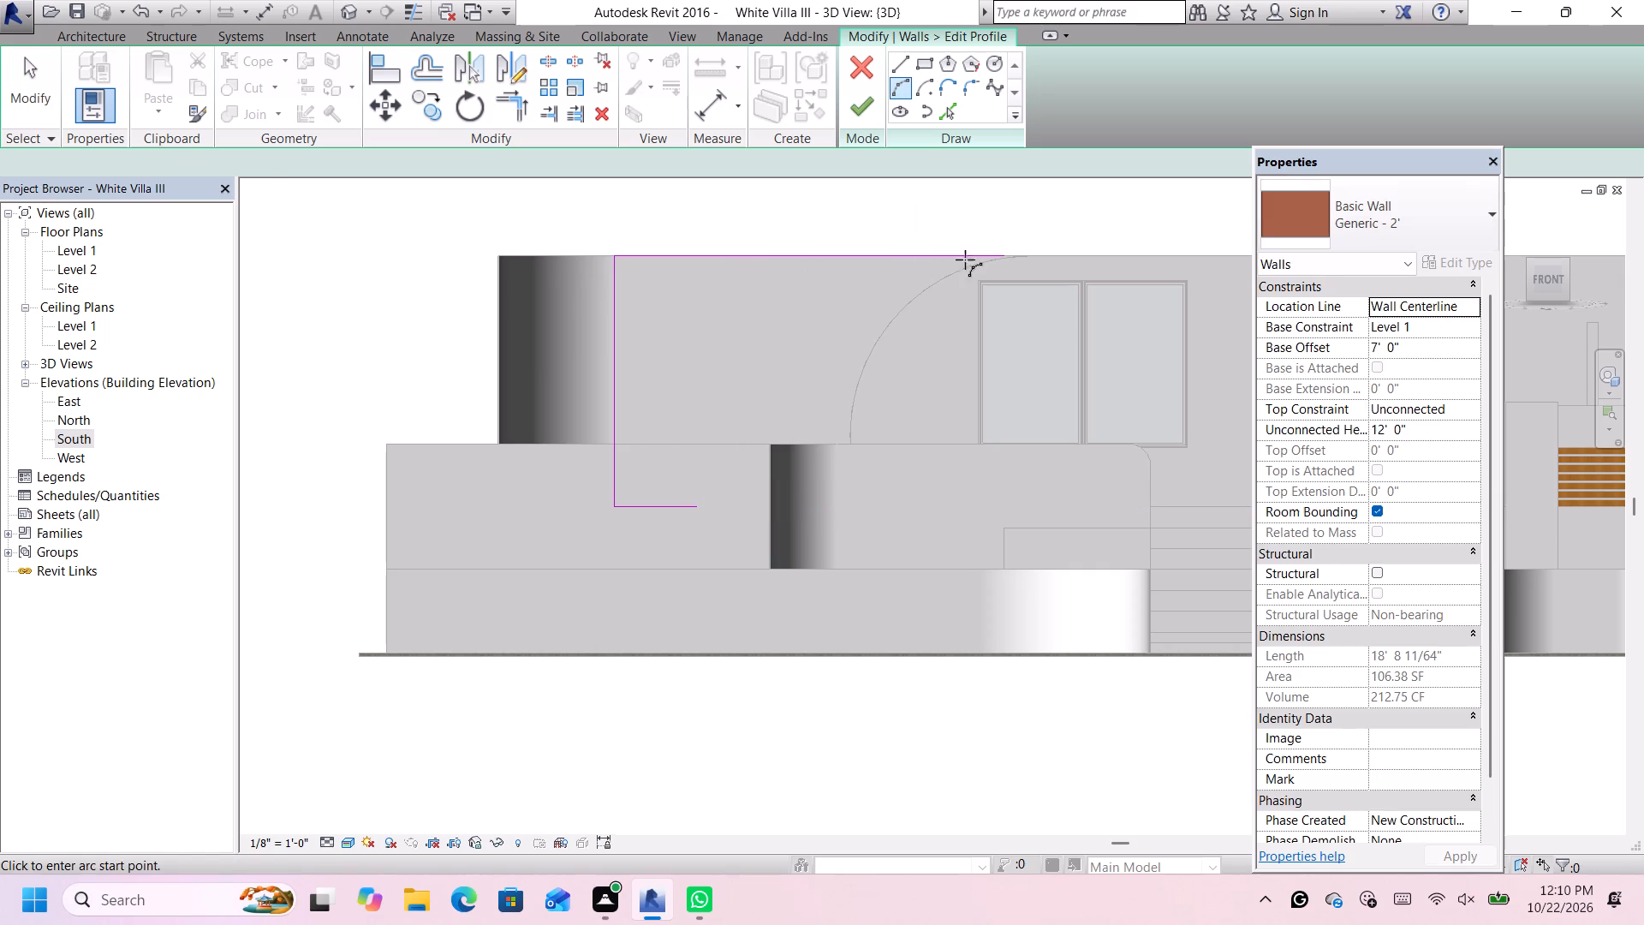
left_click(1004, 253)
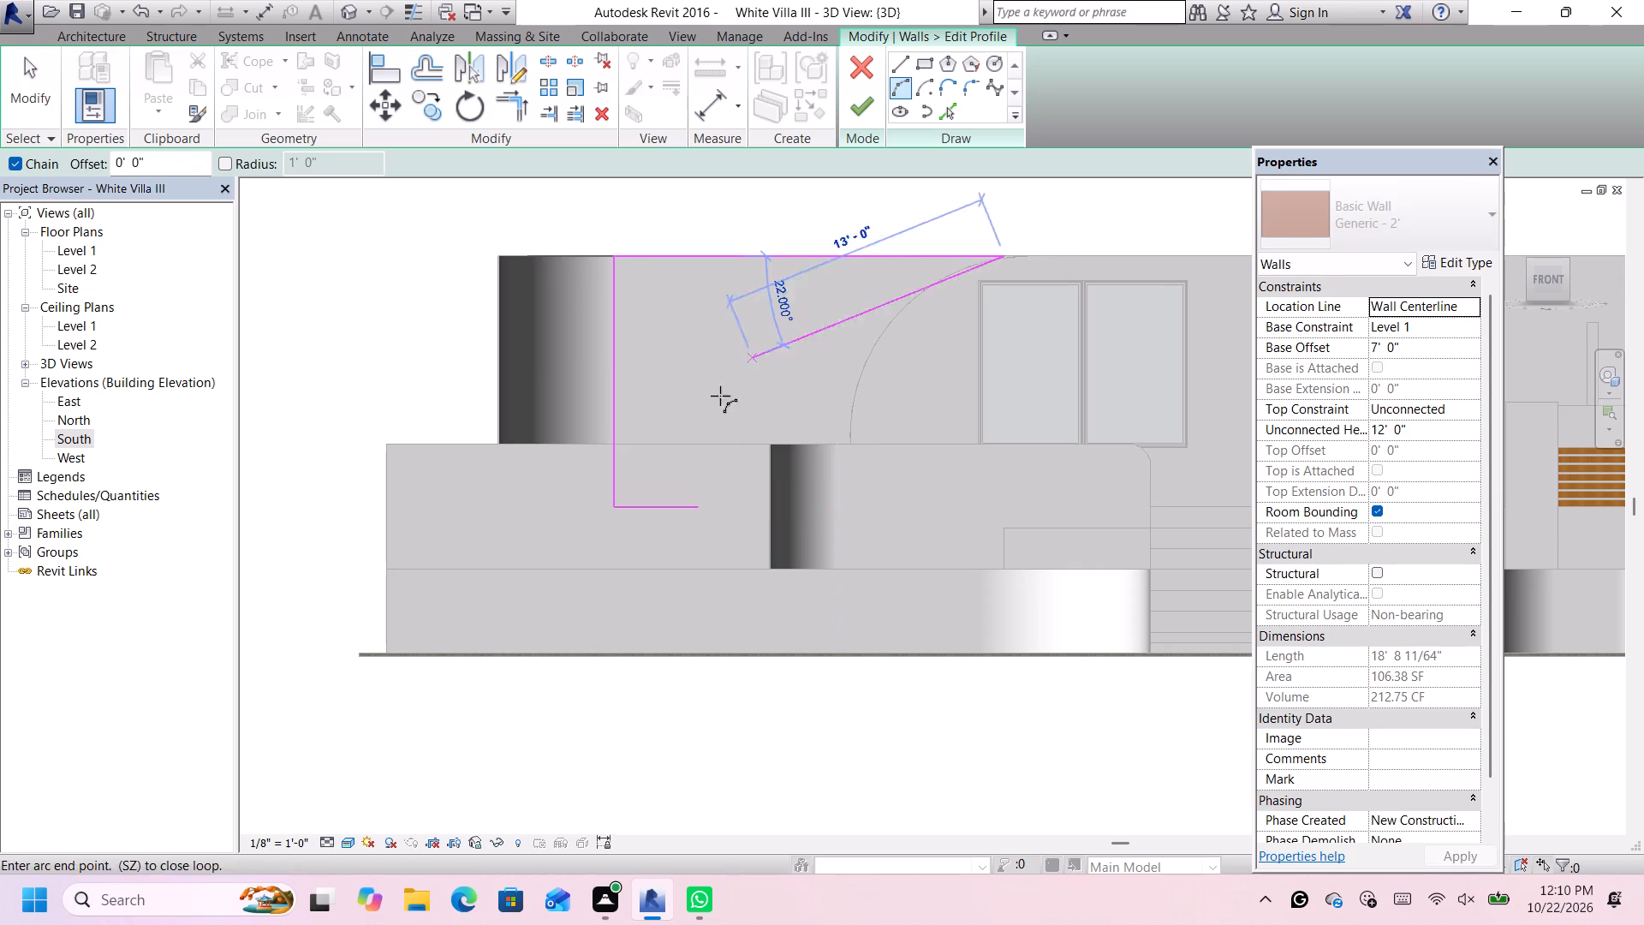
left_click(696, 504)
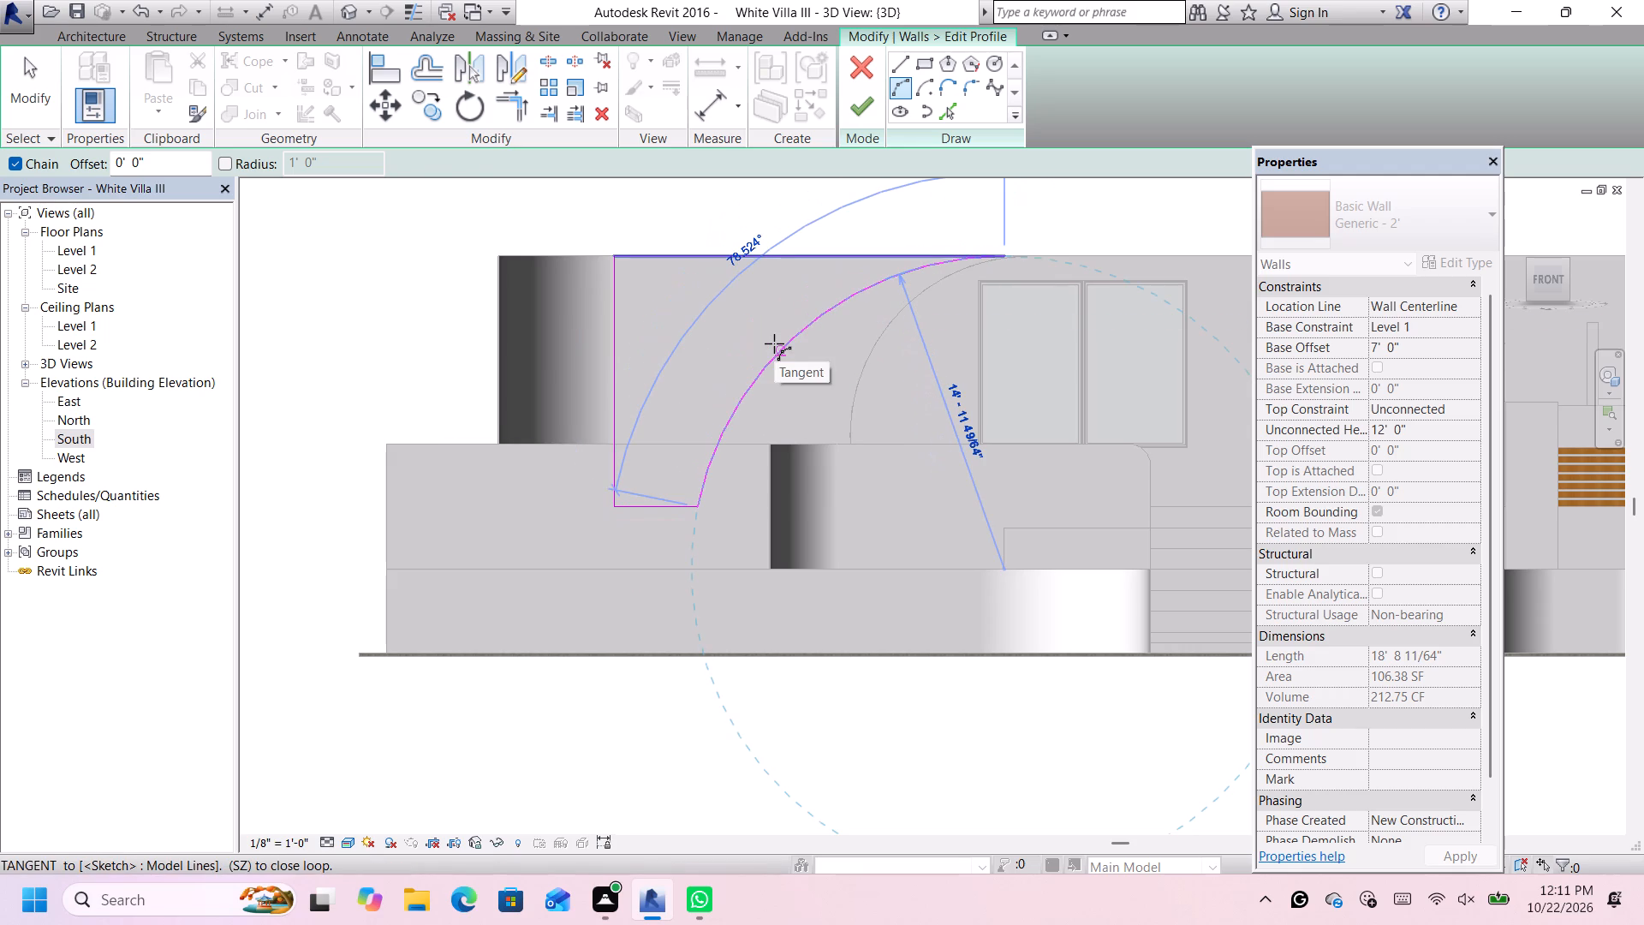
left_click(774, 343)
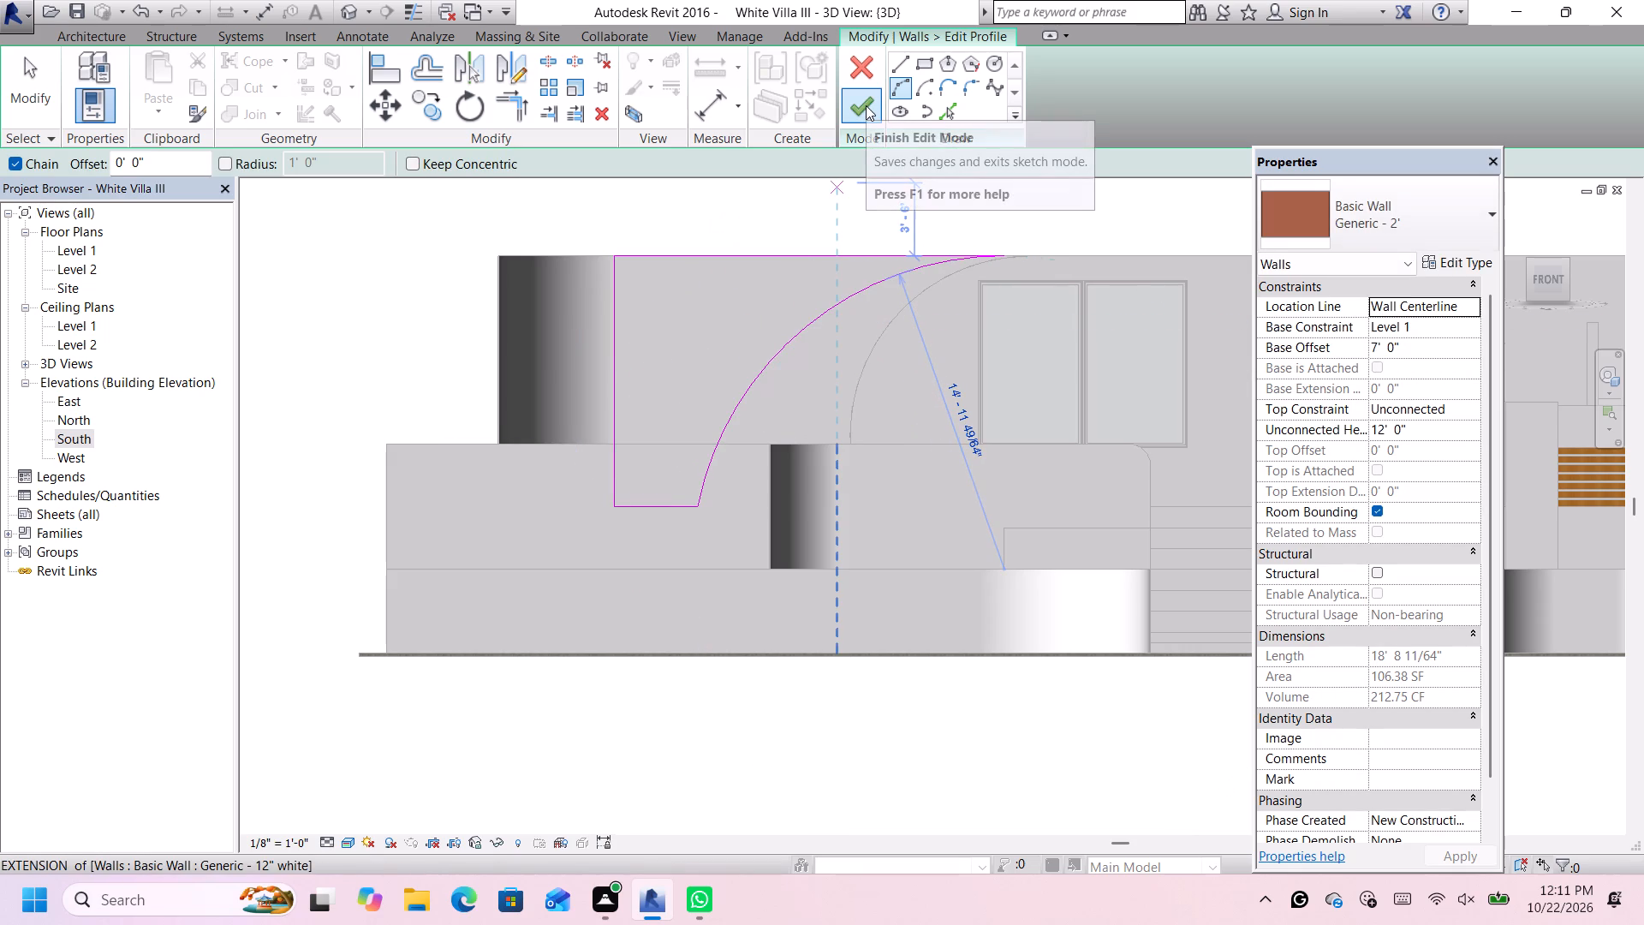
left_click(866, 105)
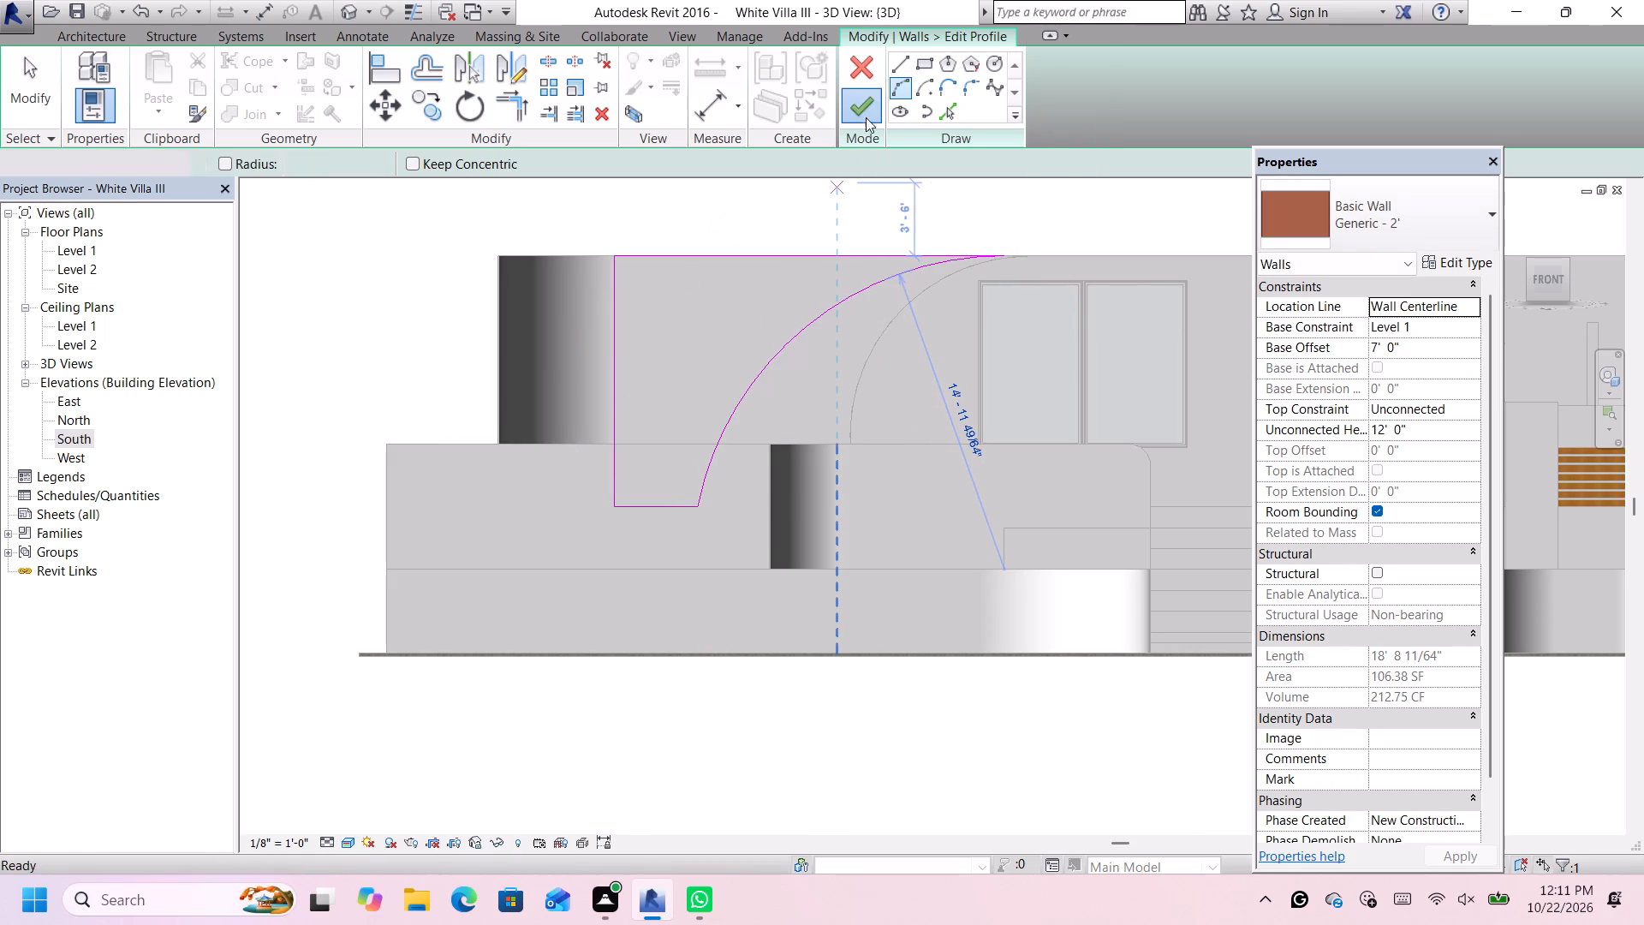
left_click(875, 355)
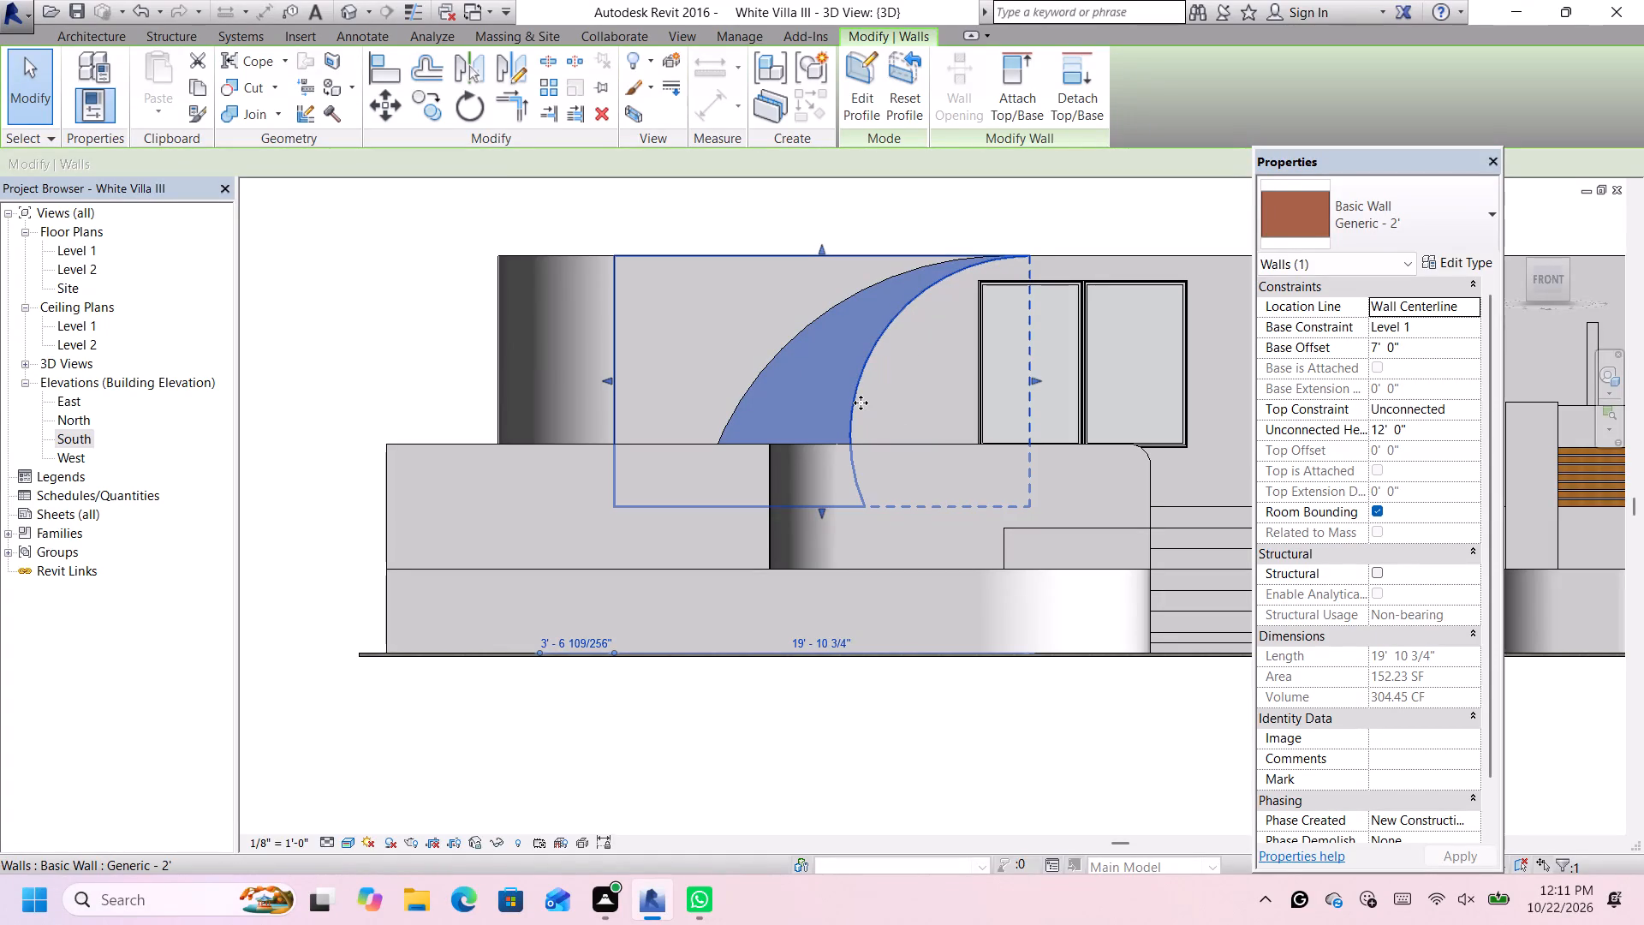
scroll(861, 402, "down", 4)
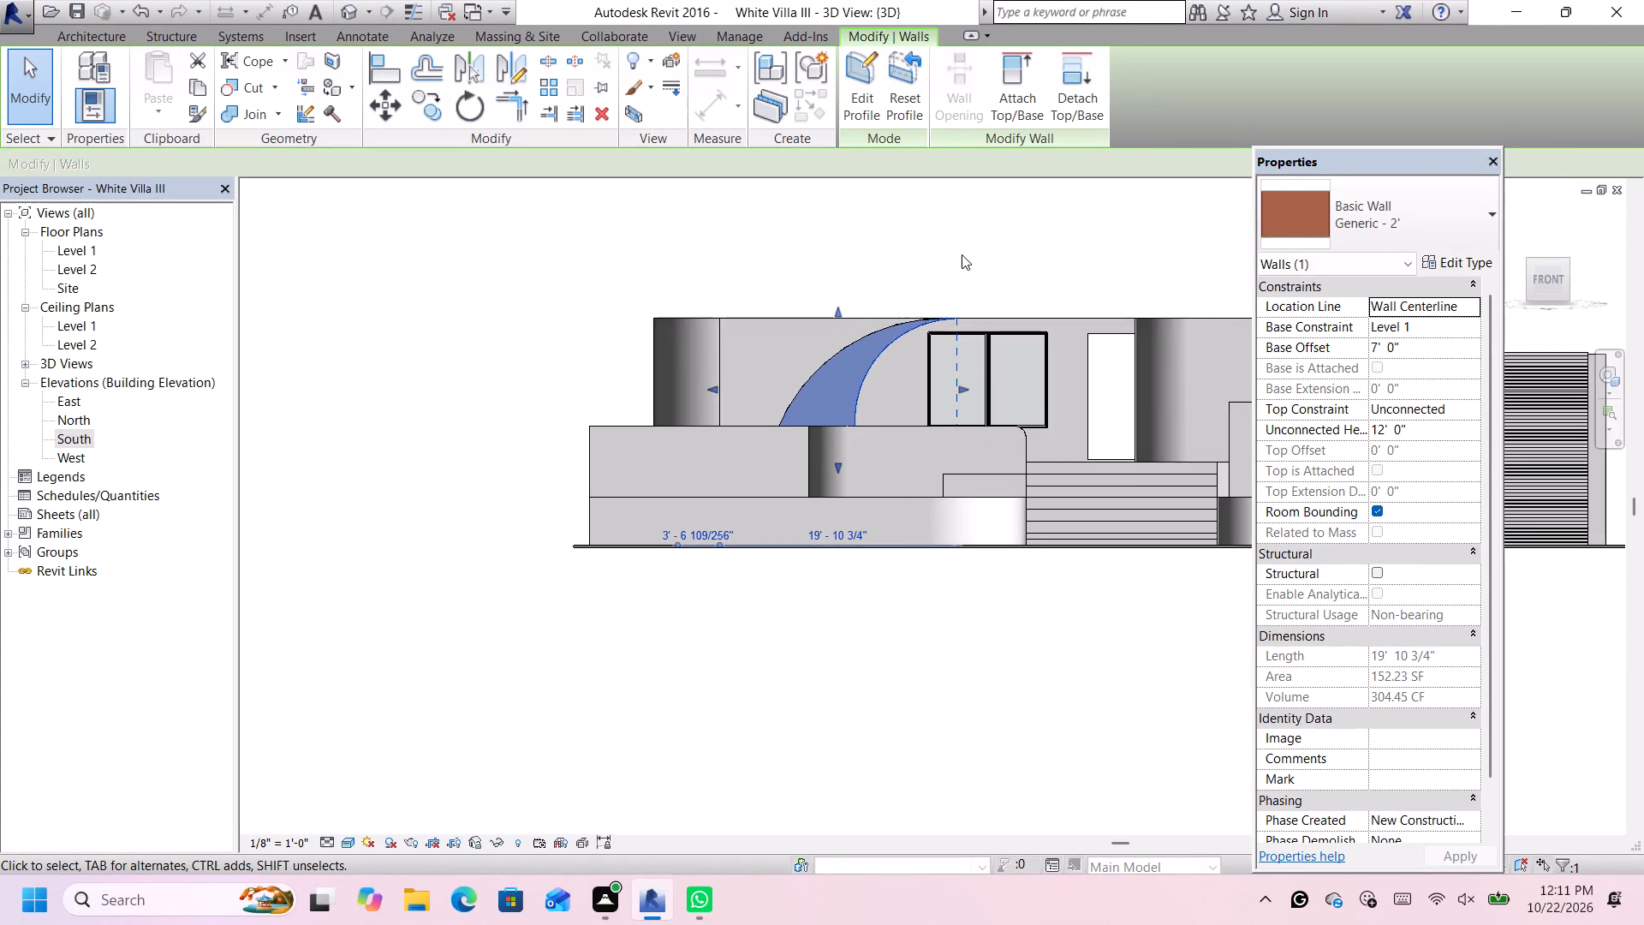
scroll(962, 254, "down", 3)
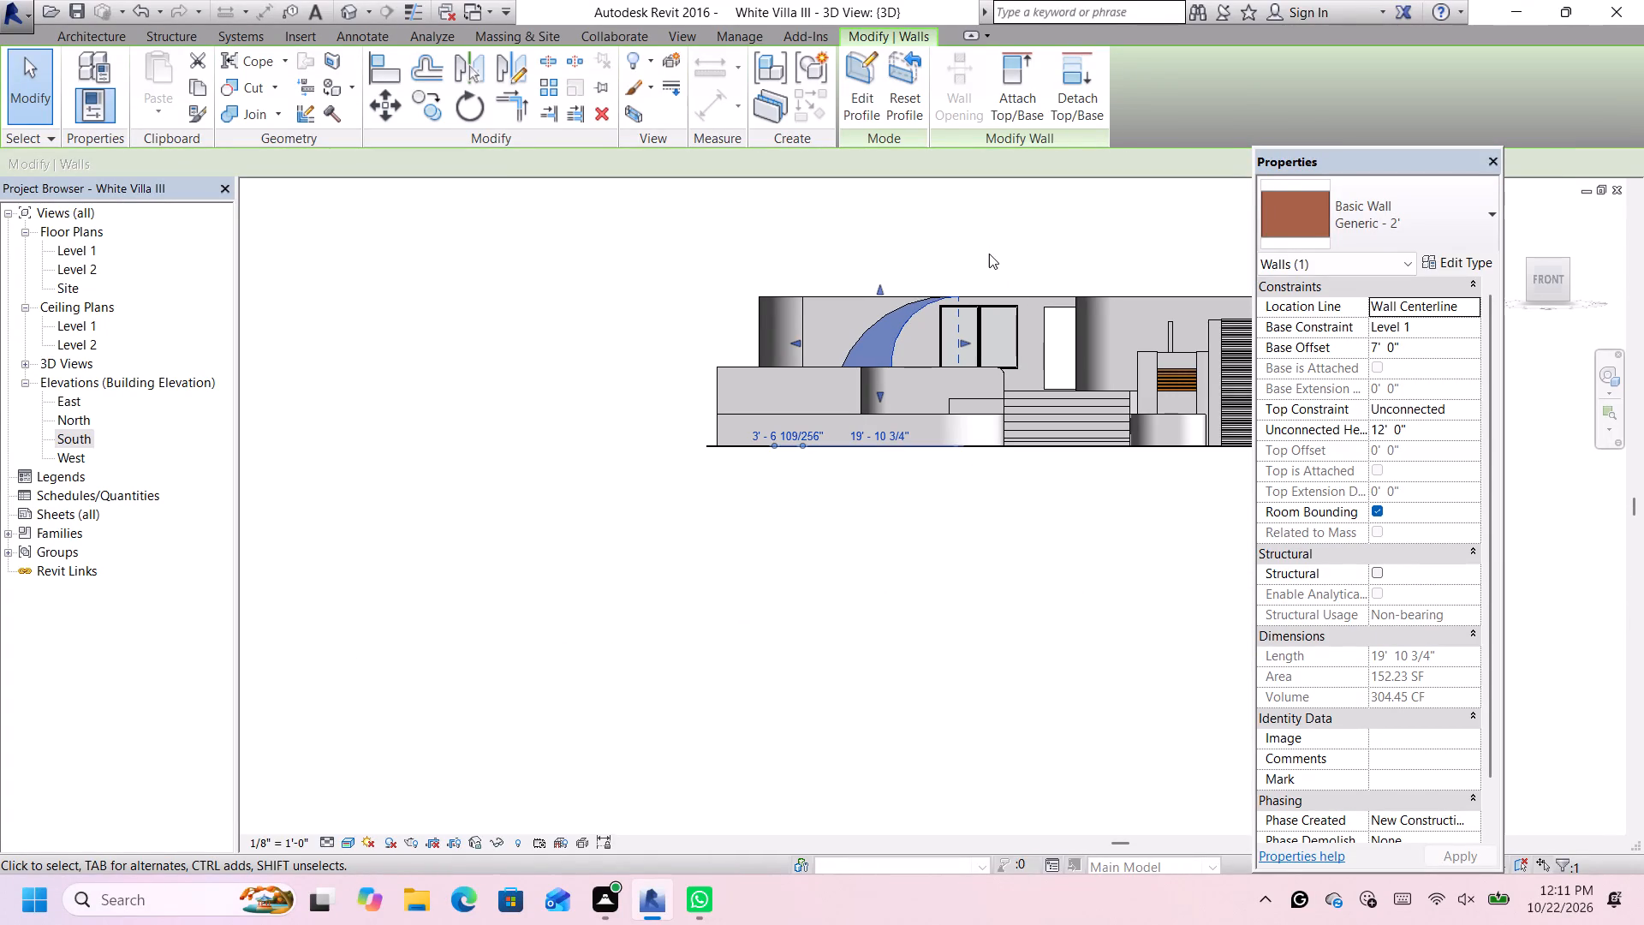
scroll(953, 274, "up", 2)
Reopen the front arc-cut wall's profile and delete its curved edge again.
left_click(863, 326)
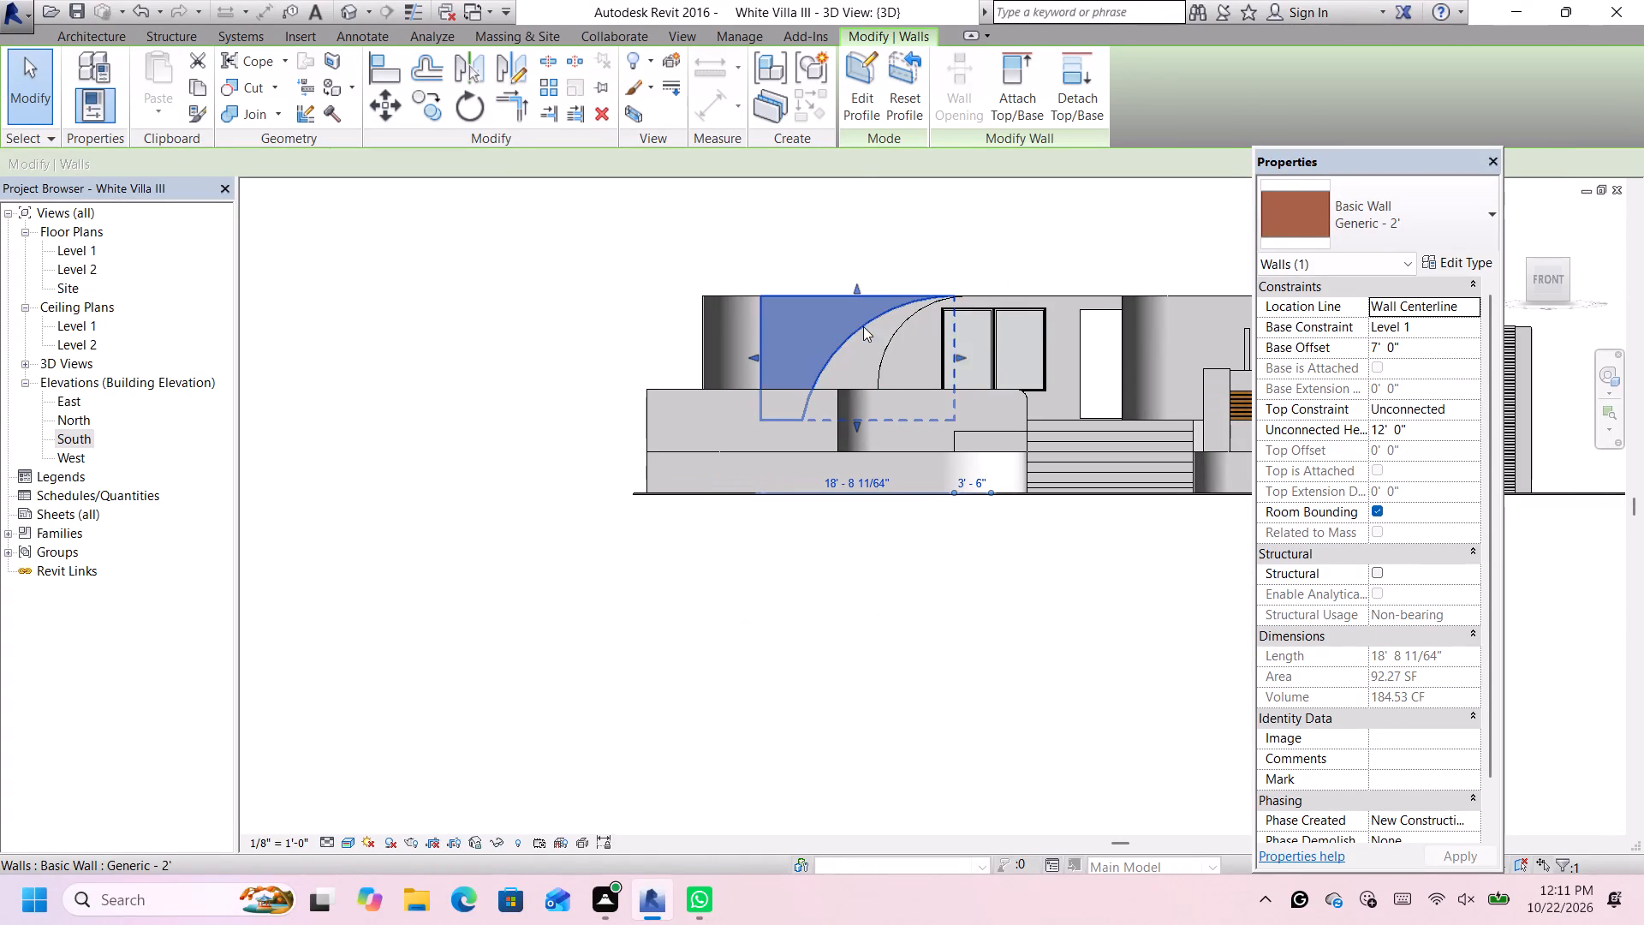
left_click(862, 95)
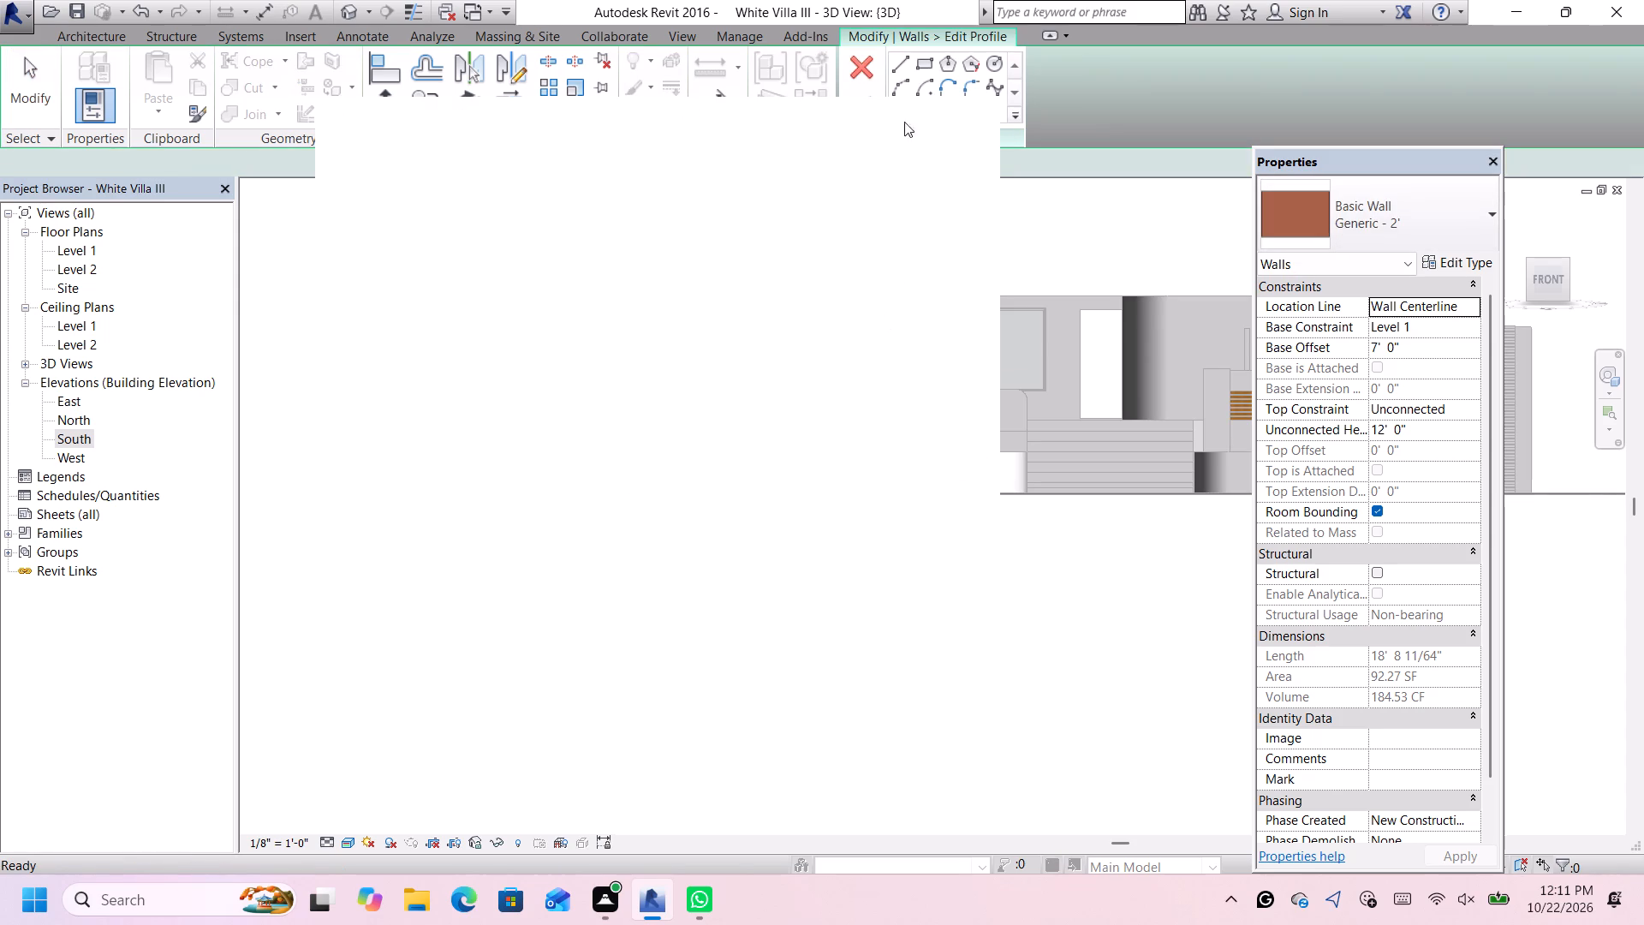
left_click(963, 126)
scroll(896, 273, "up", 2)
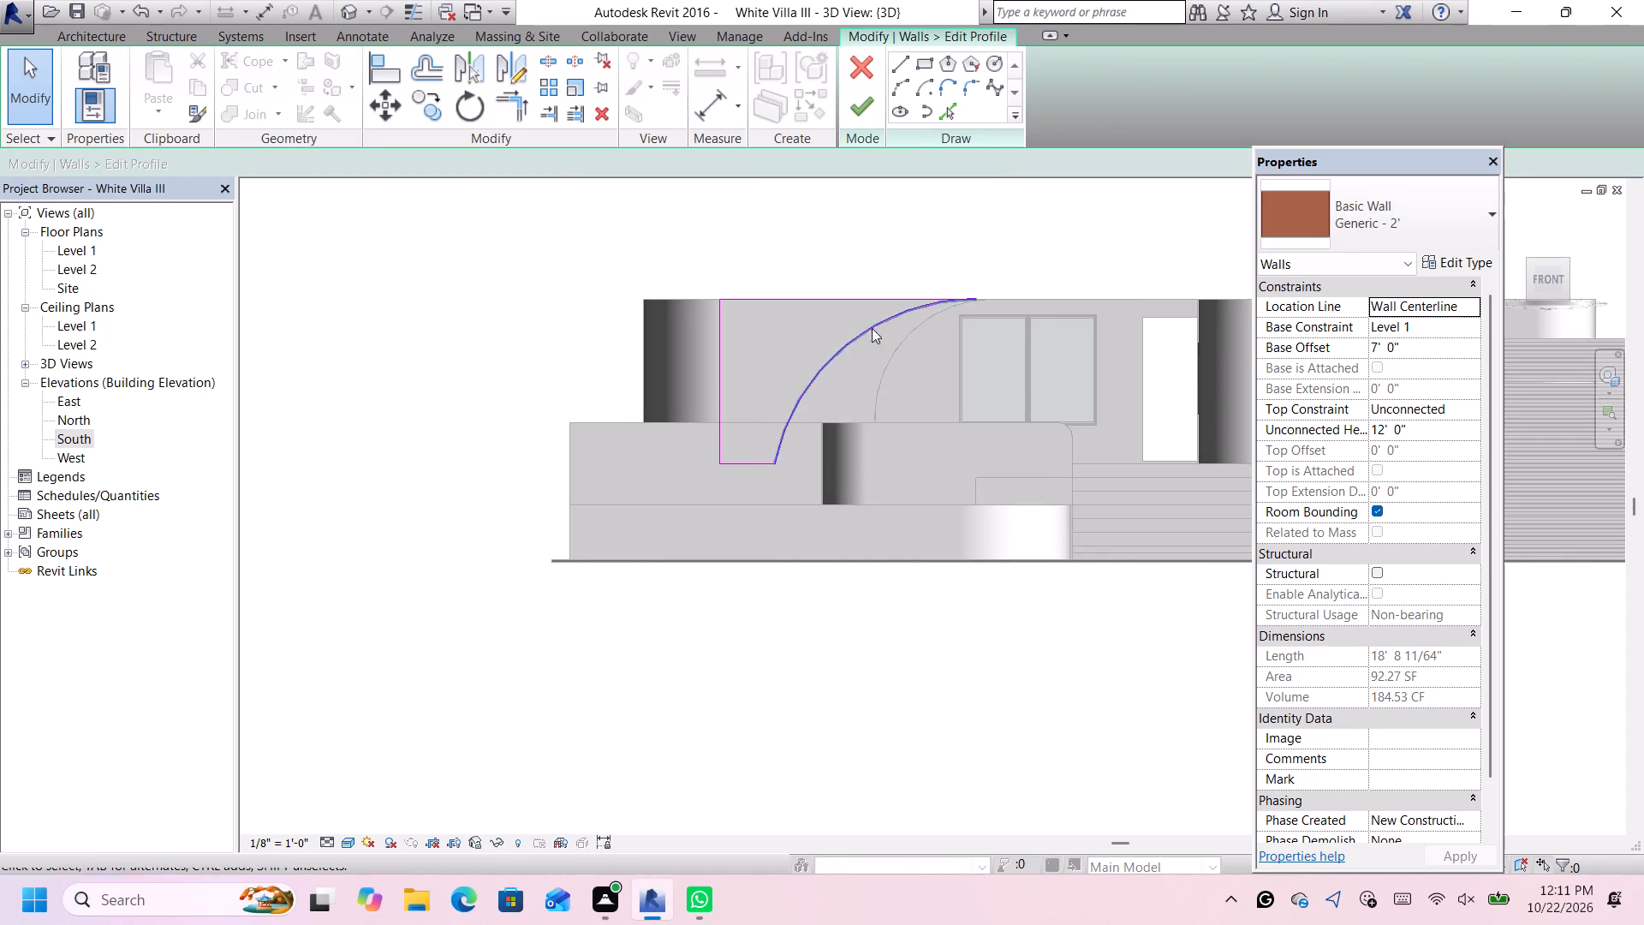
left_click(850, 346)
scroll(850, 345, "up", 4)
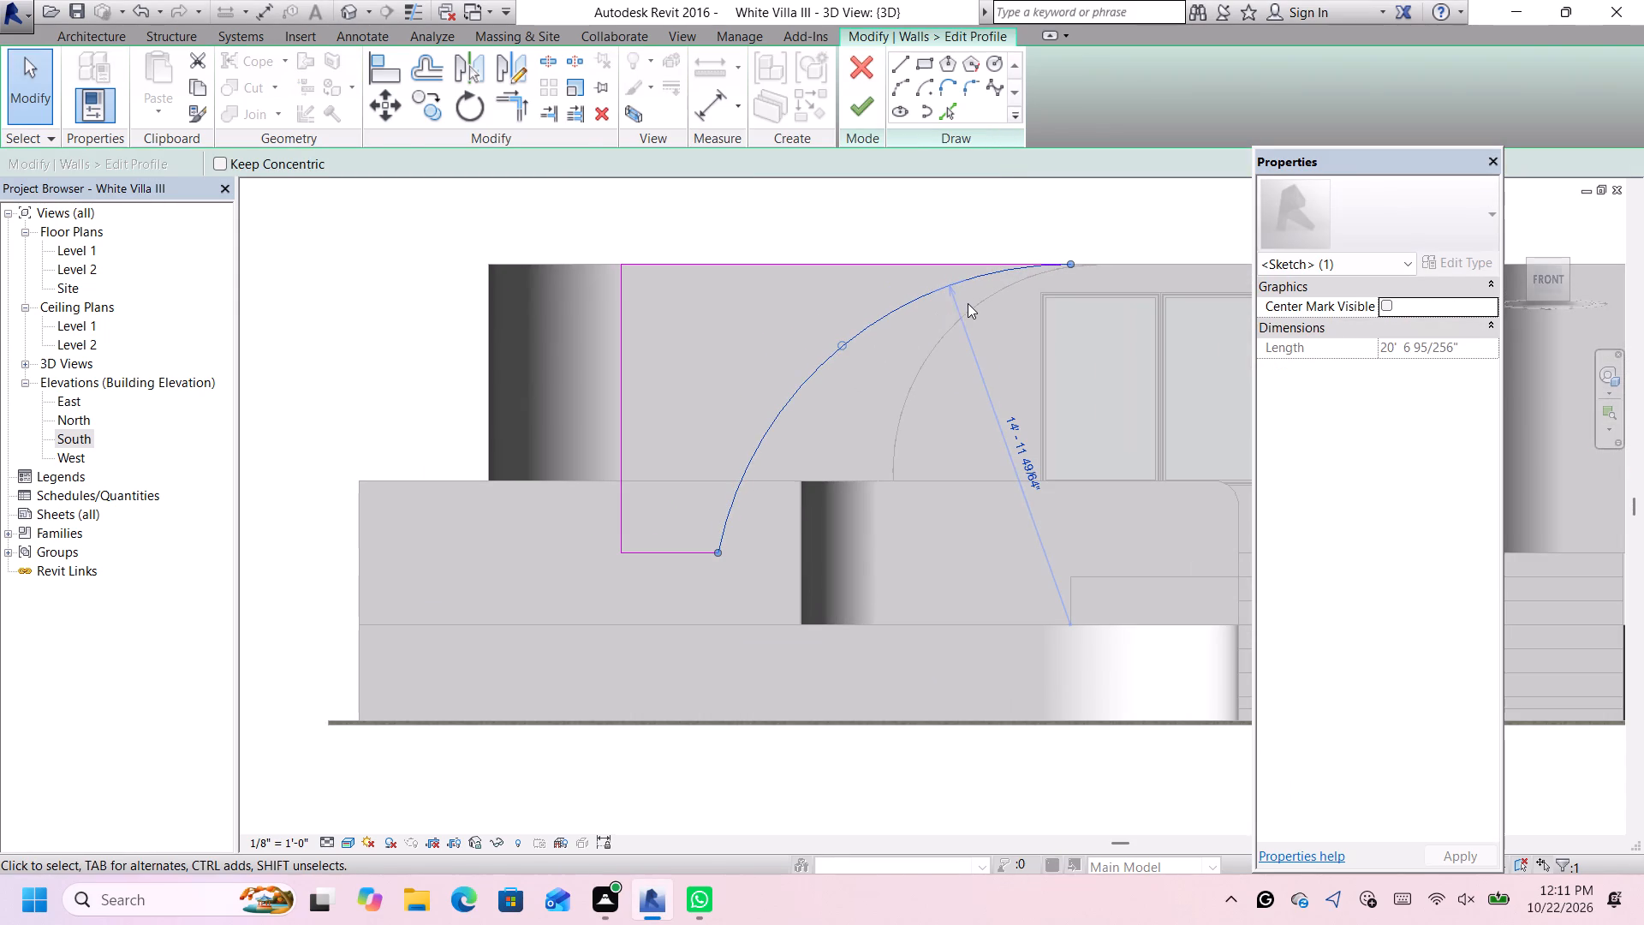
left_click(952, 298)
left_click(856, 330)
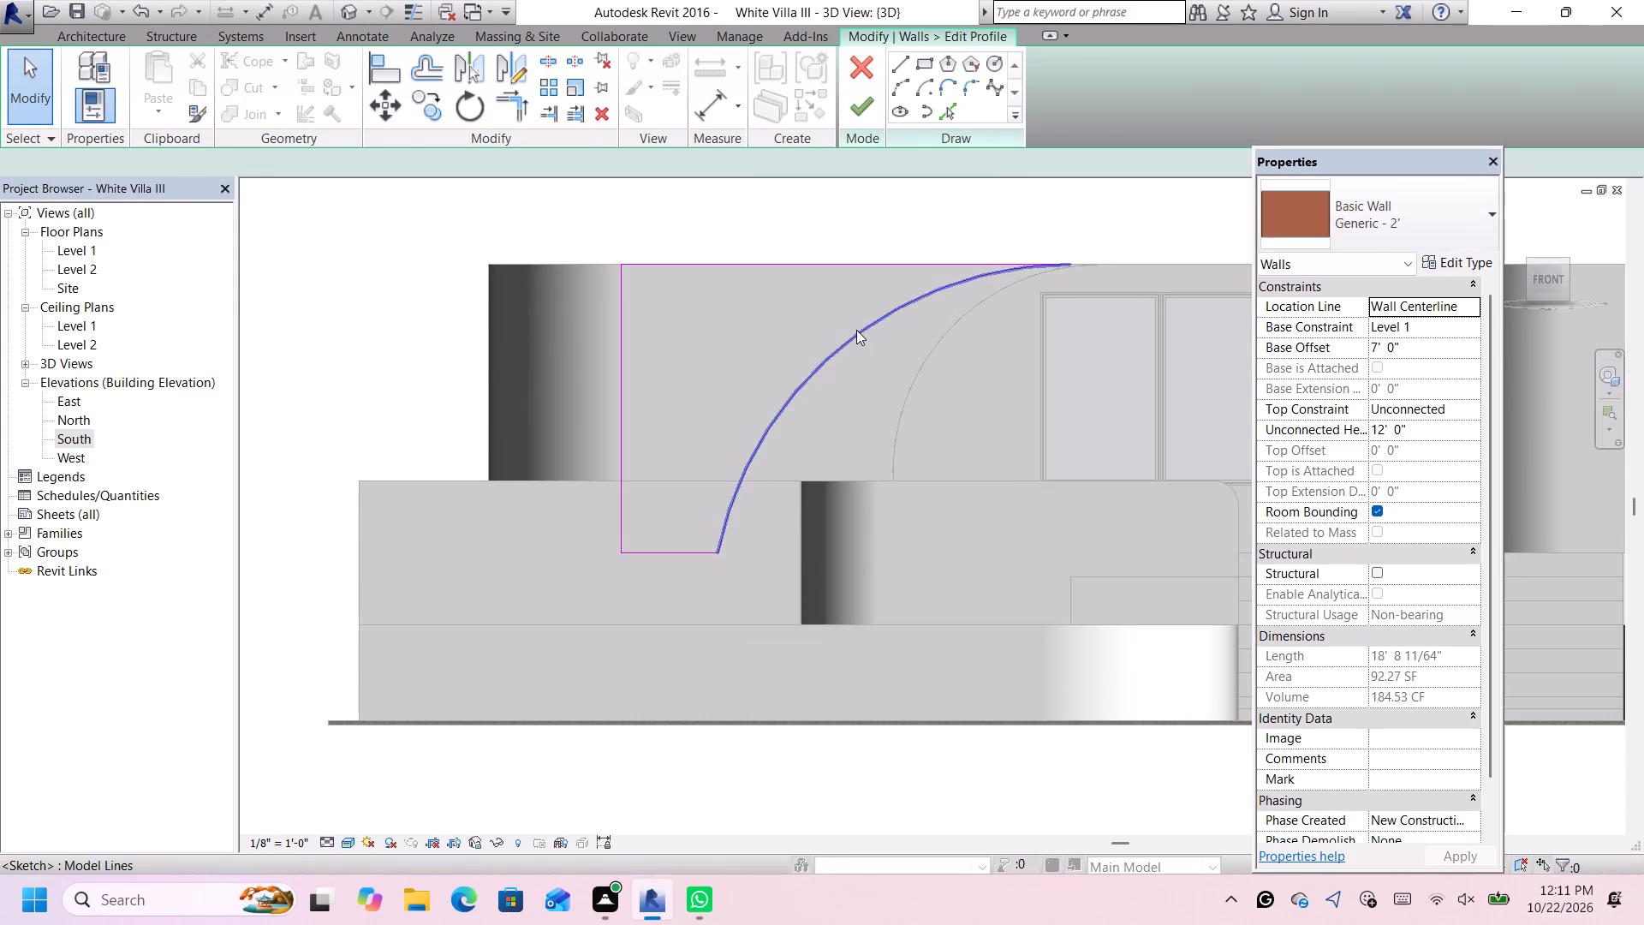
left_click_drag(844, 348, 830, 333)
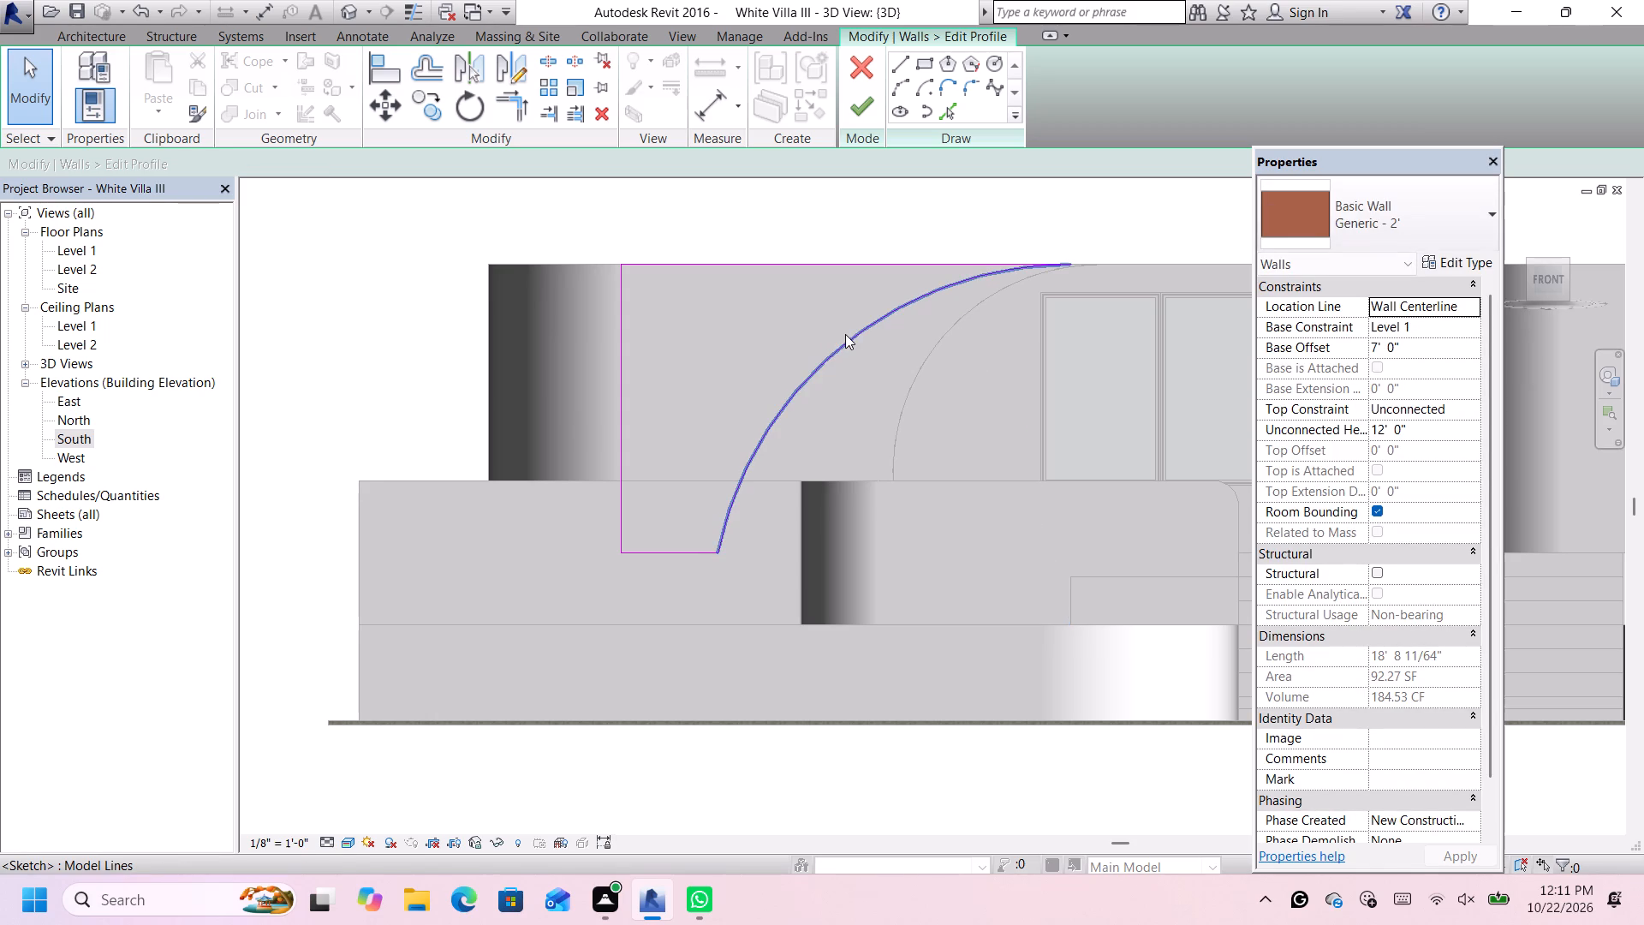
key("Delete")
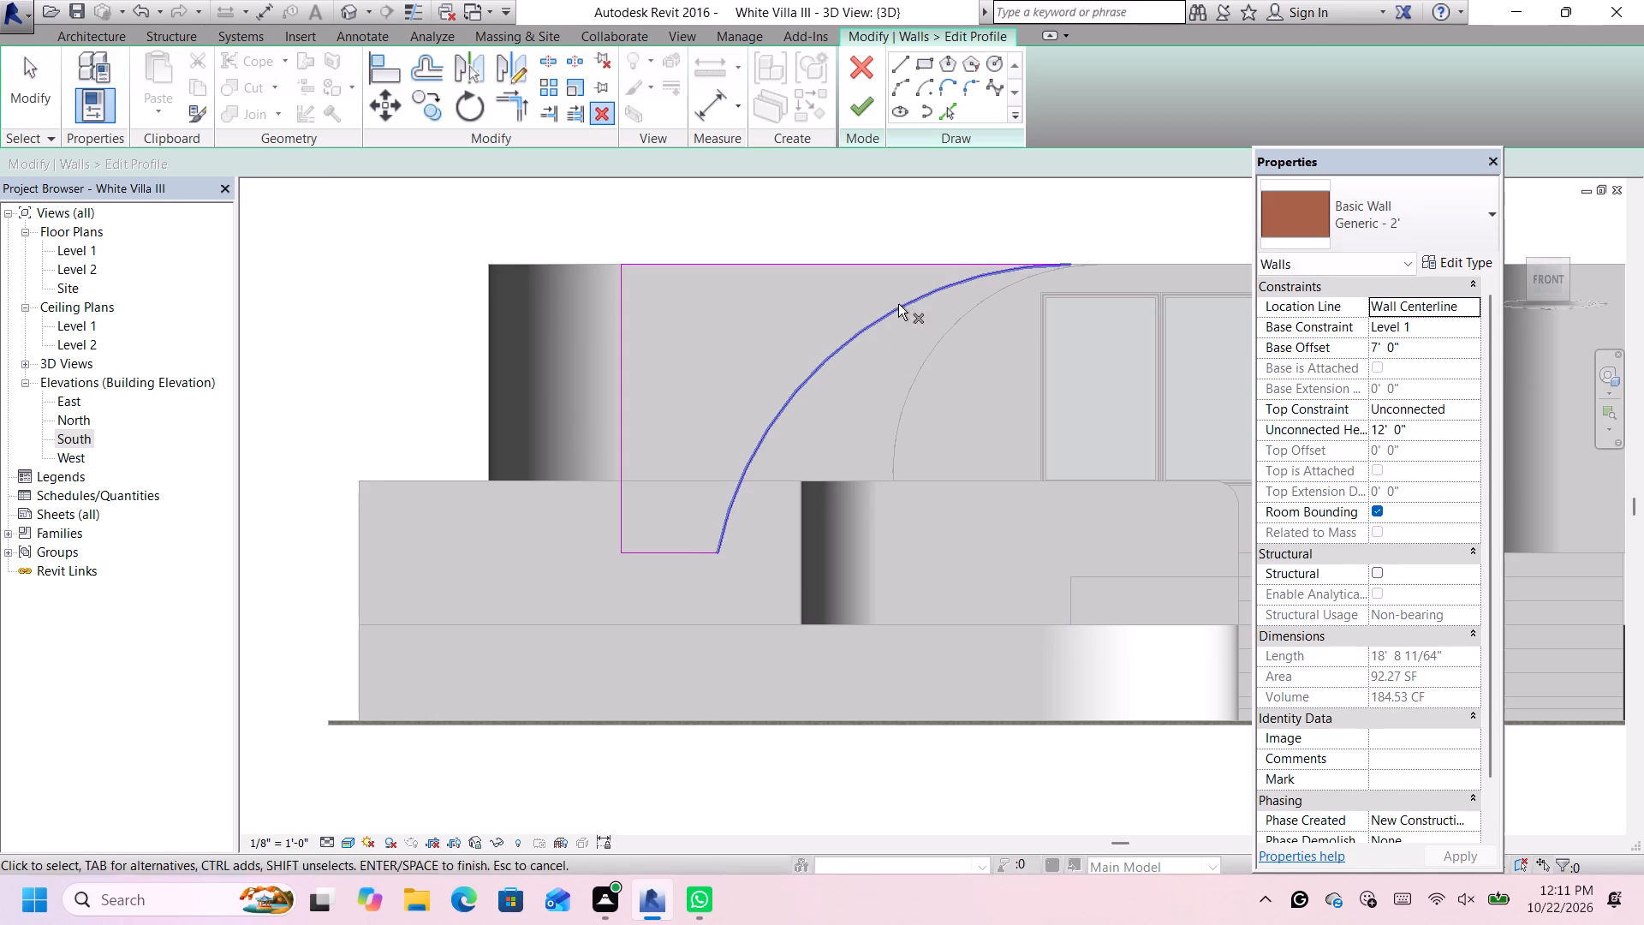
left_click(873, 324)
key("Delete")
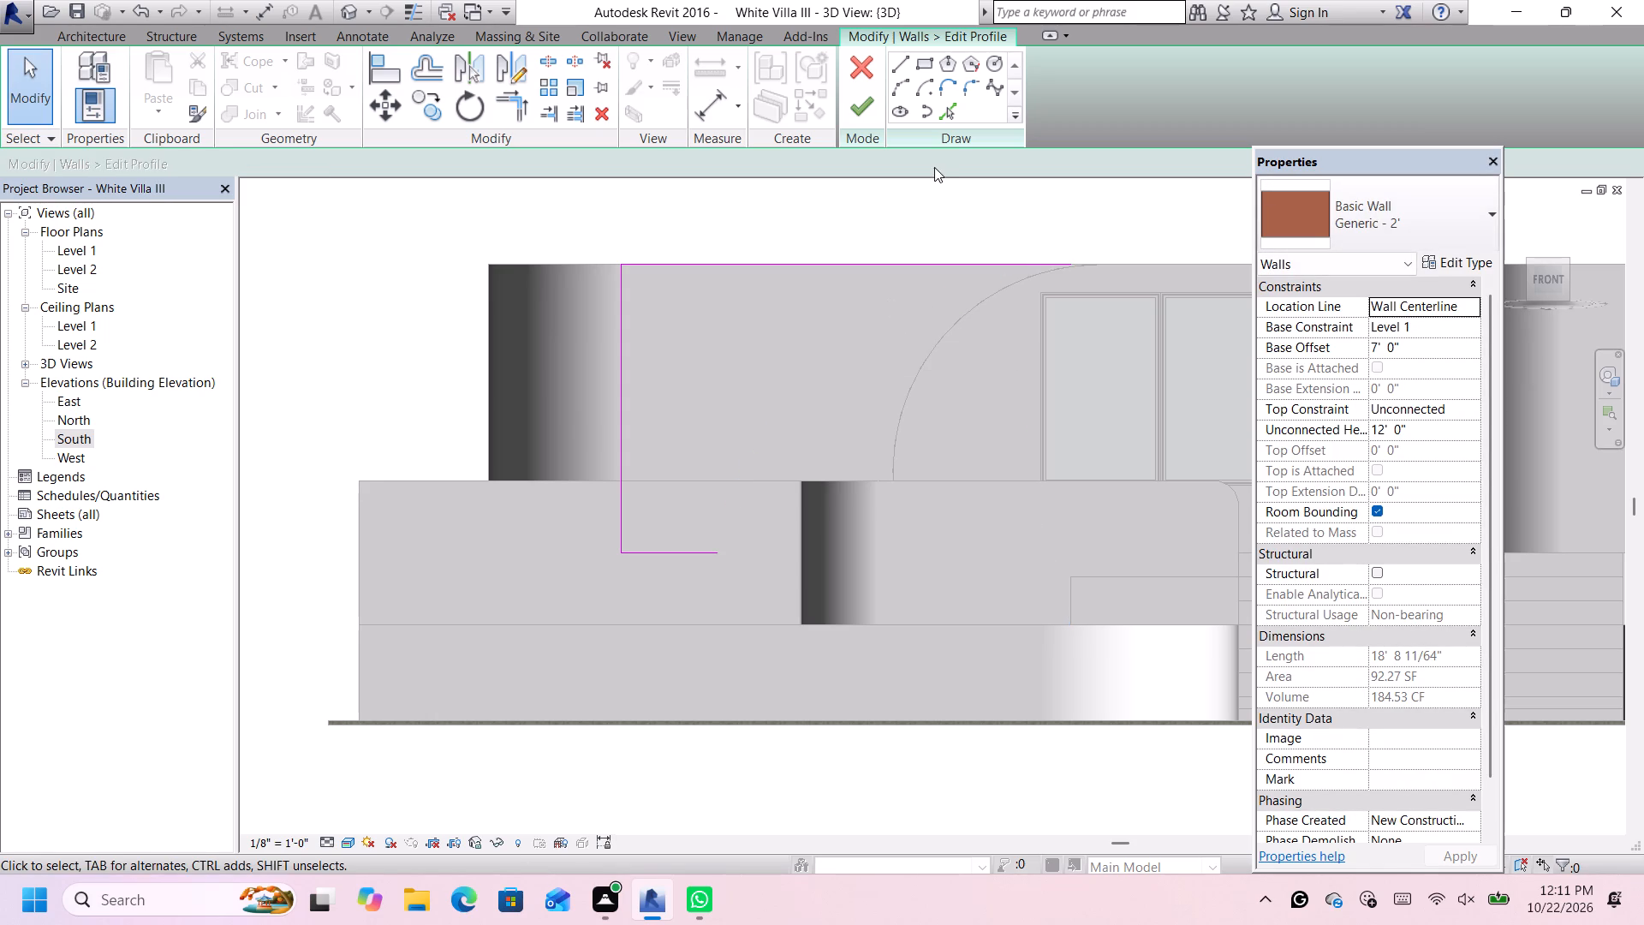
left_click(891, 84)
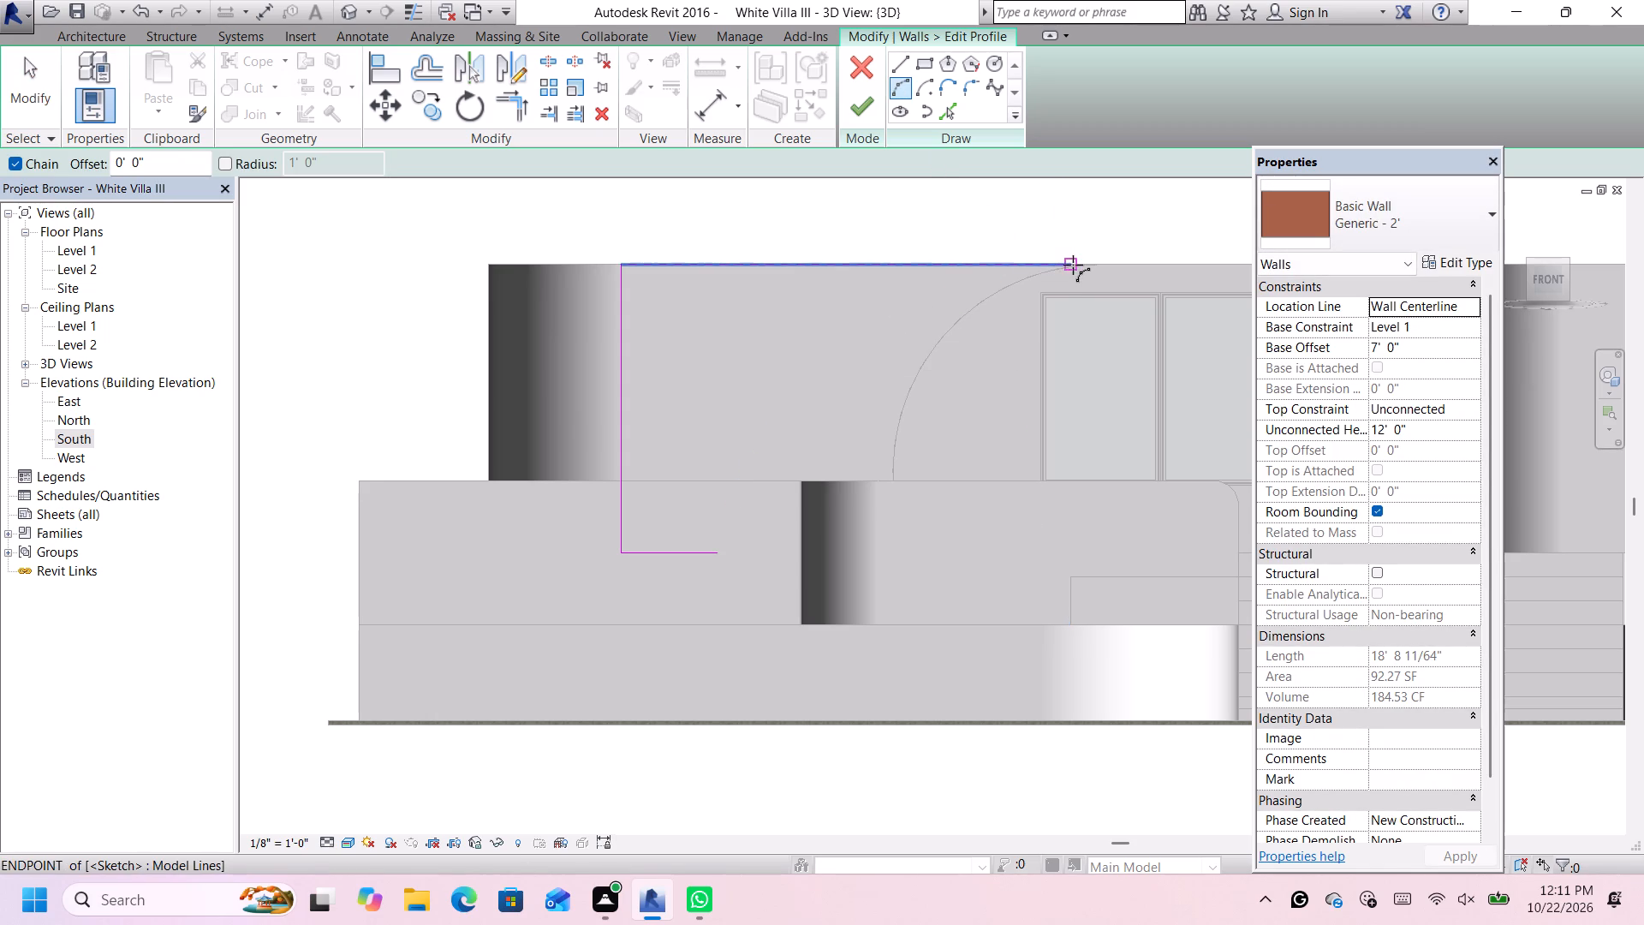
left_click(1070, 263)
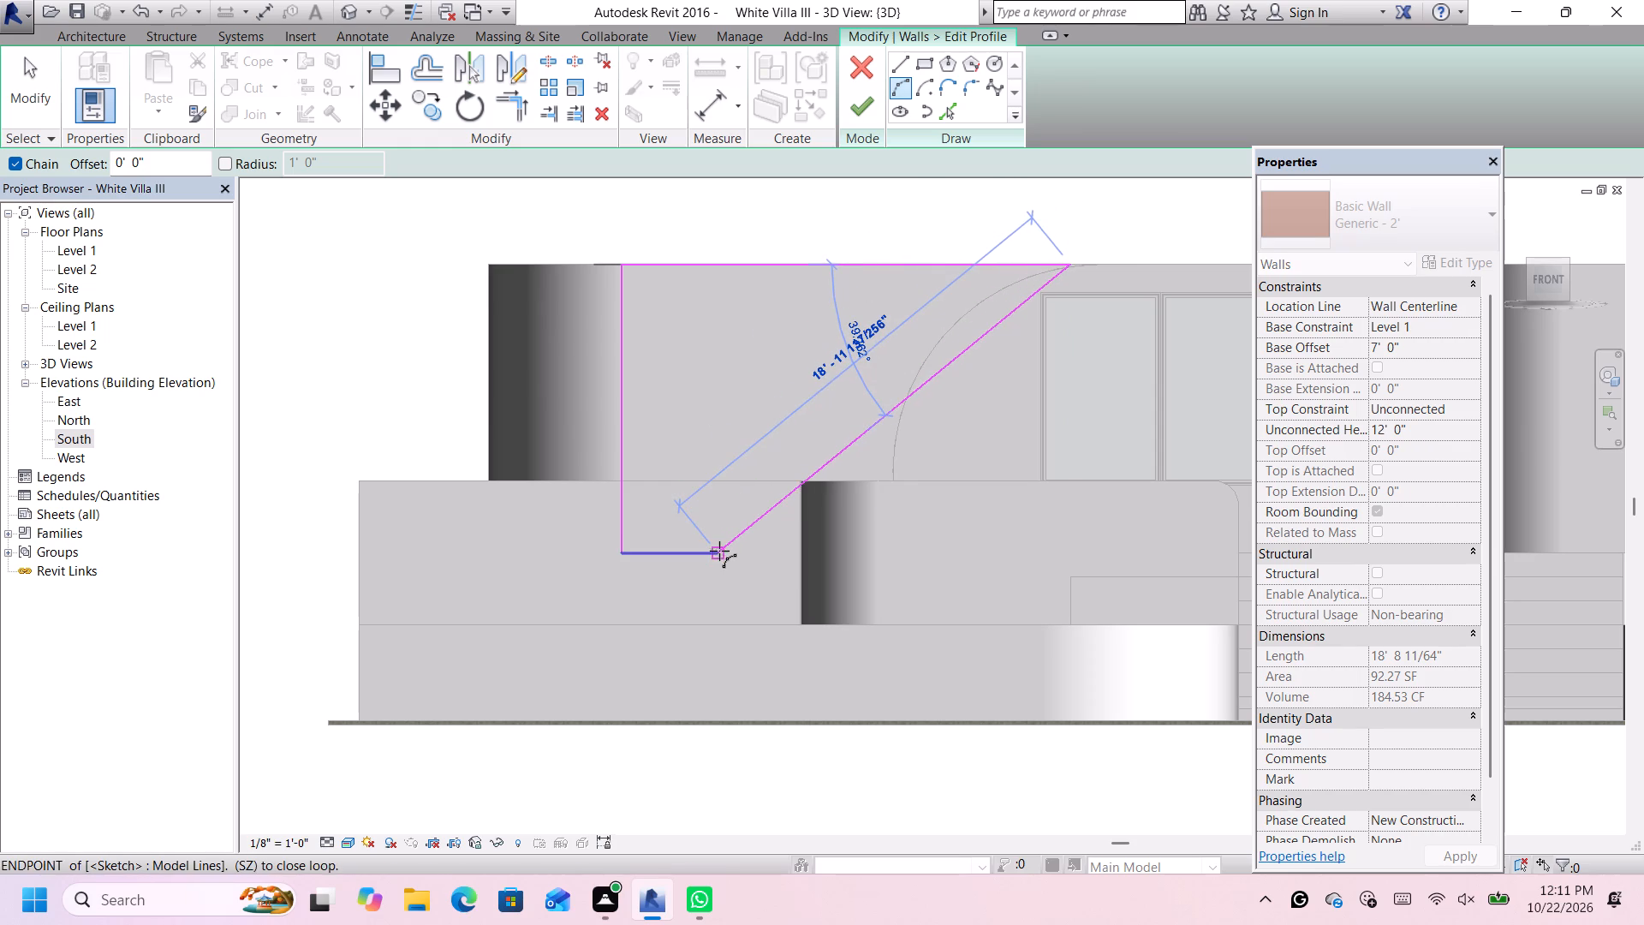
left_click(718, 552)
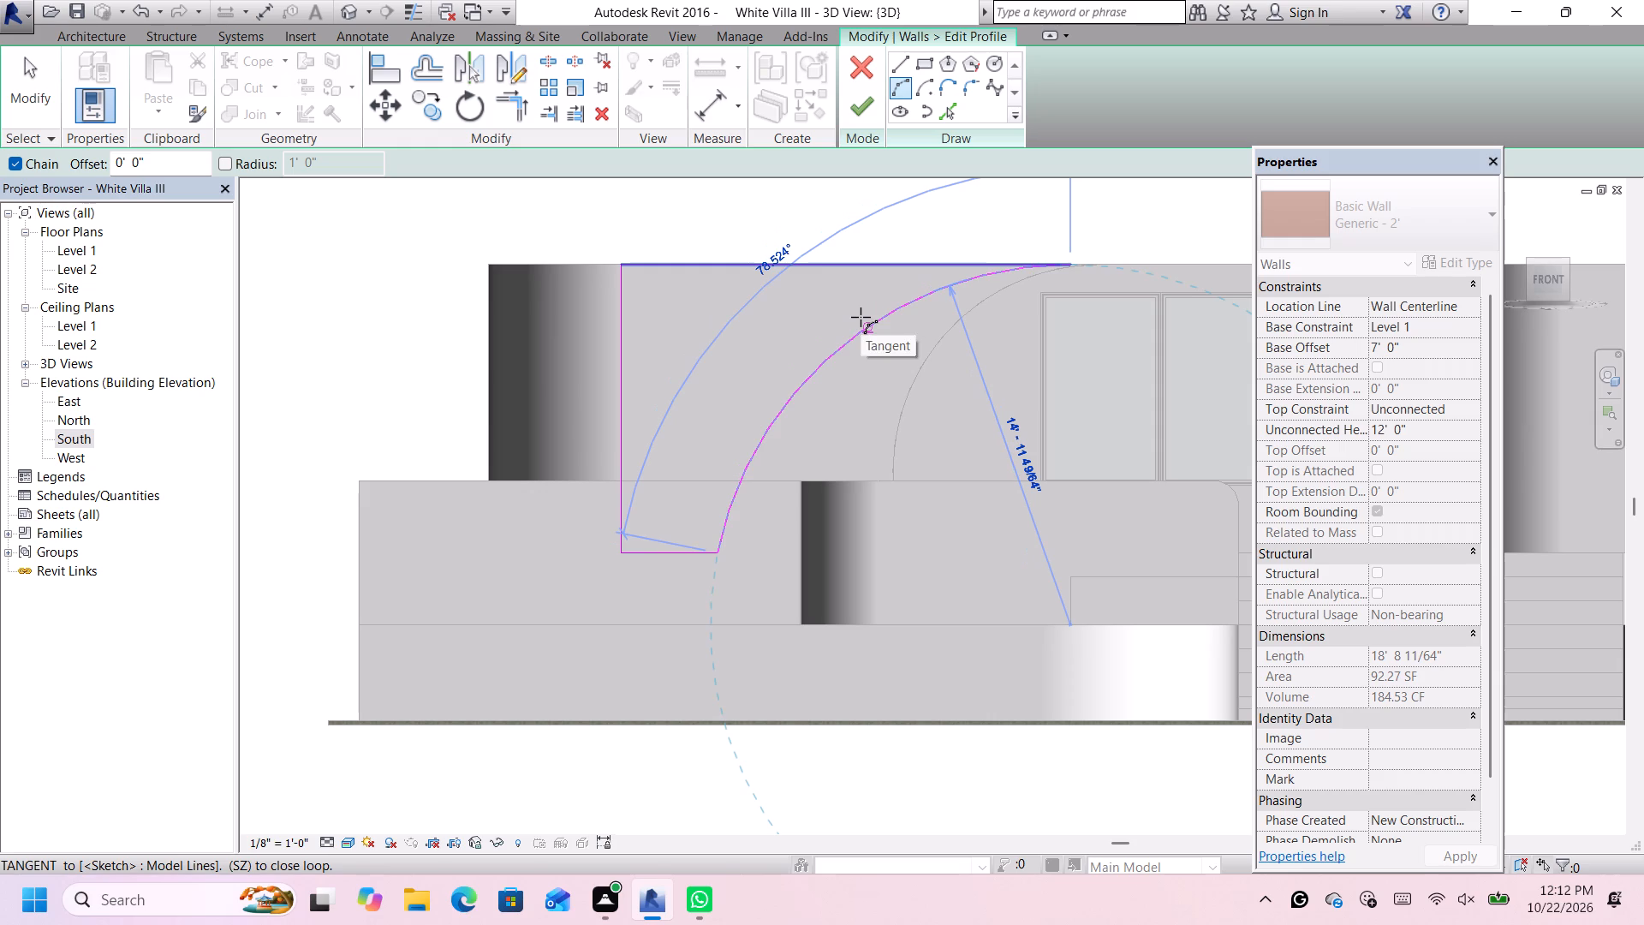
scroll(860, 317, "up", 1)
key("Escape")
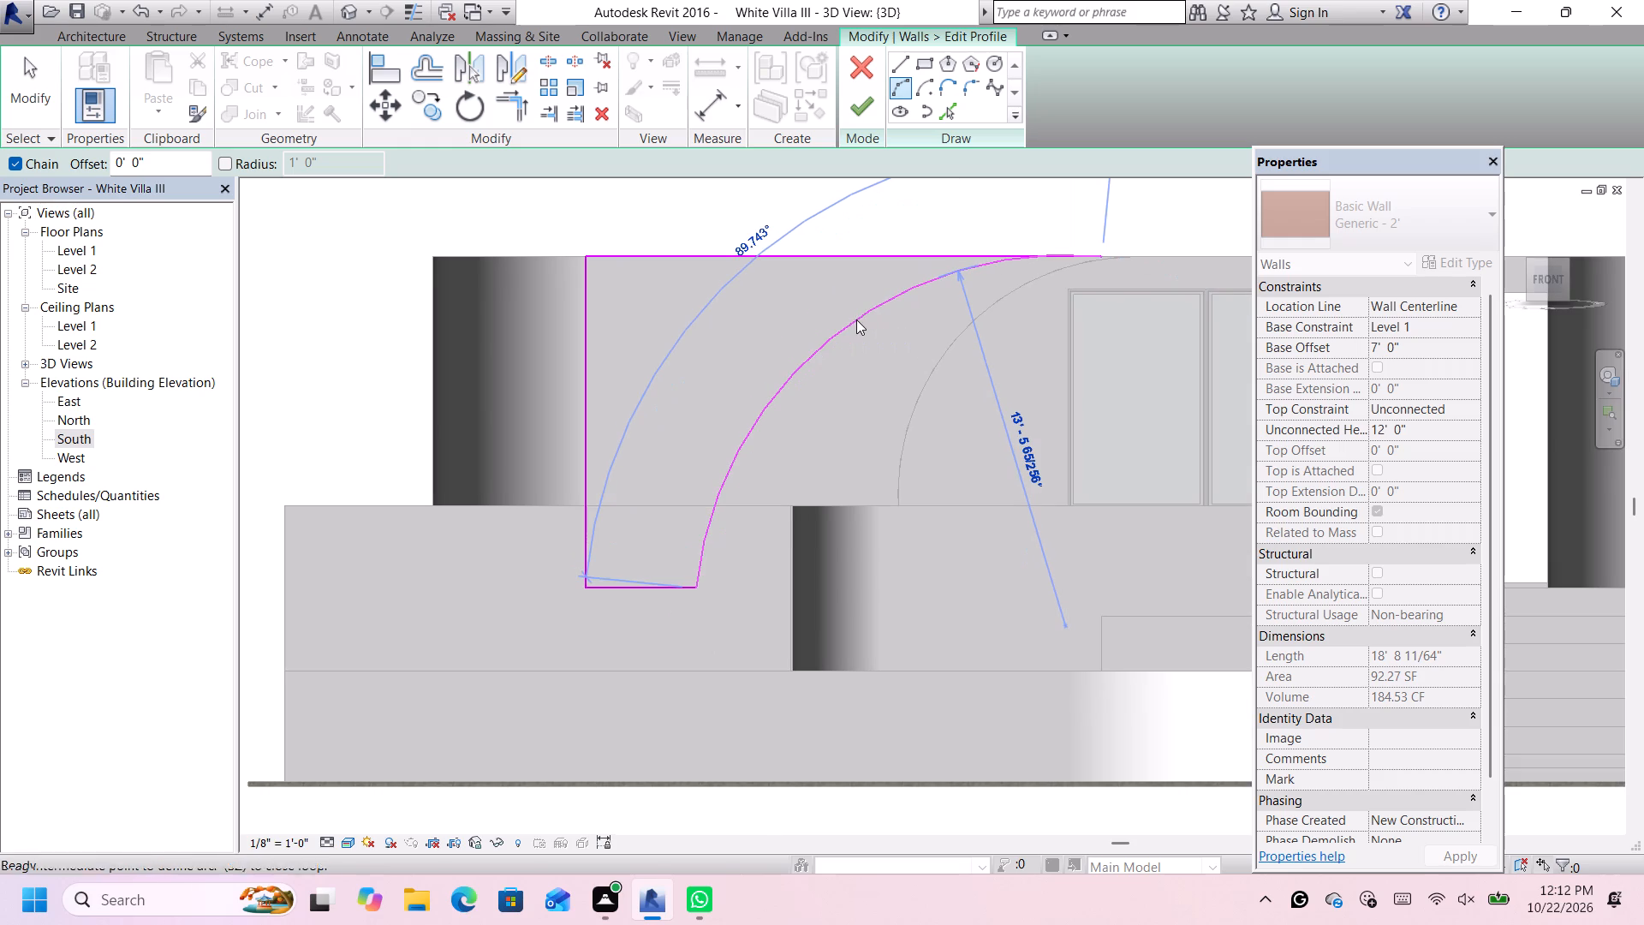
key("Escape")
Shorten the bottom line of the wall's profile sketch to 3' 6".
left_click(707, 556)
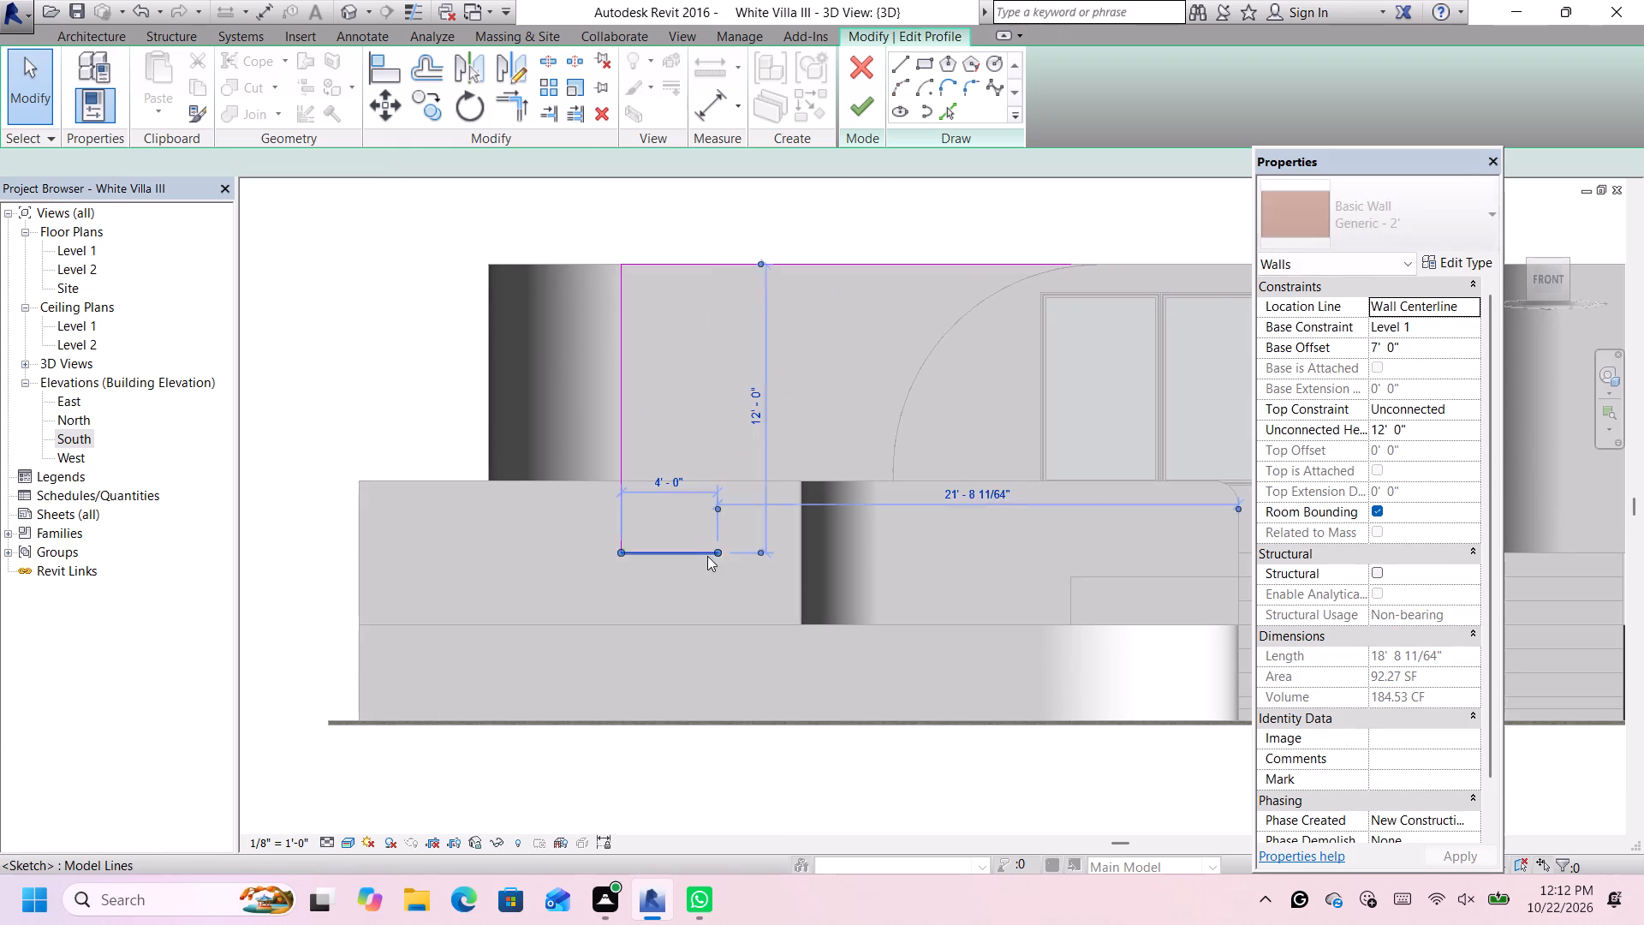
scroll(717, 546, "up", 3)
left_click_drag(717, 553, 706, 553)
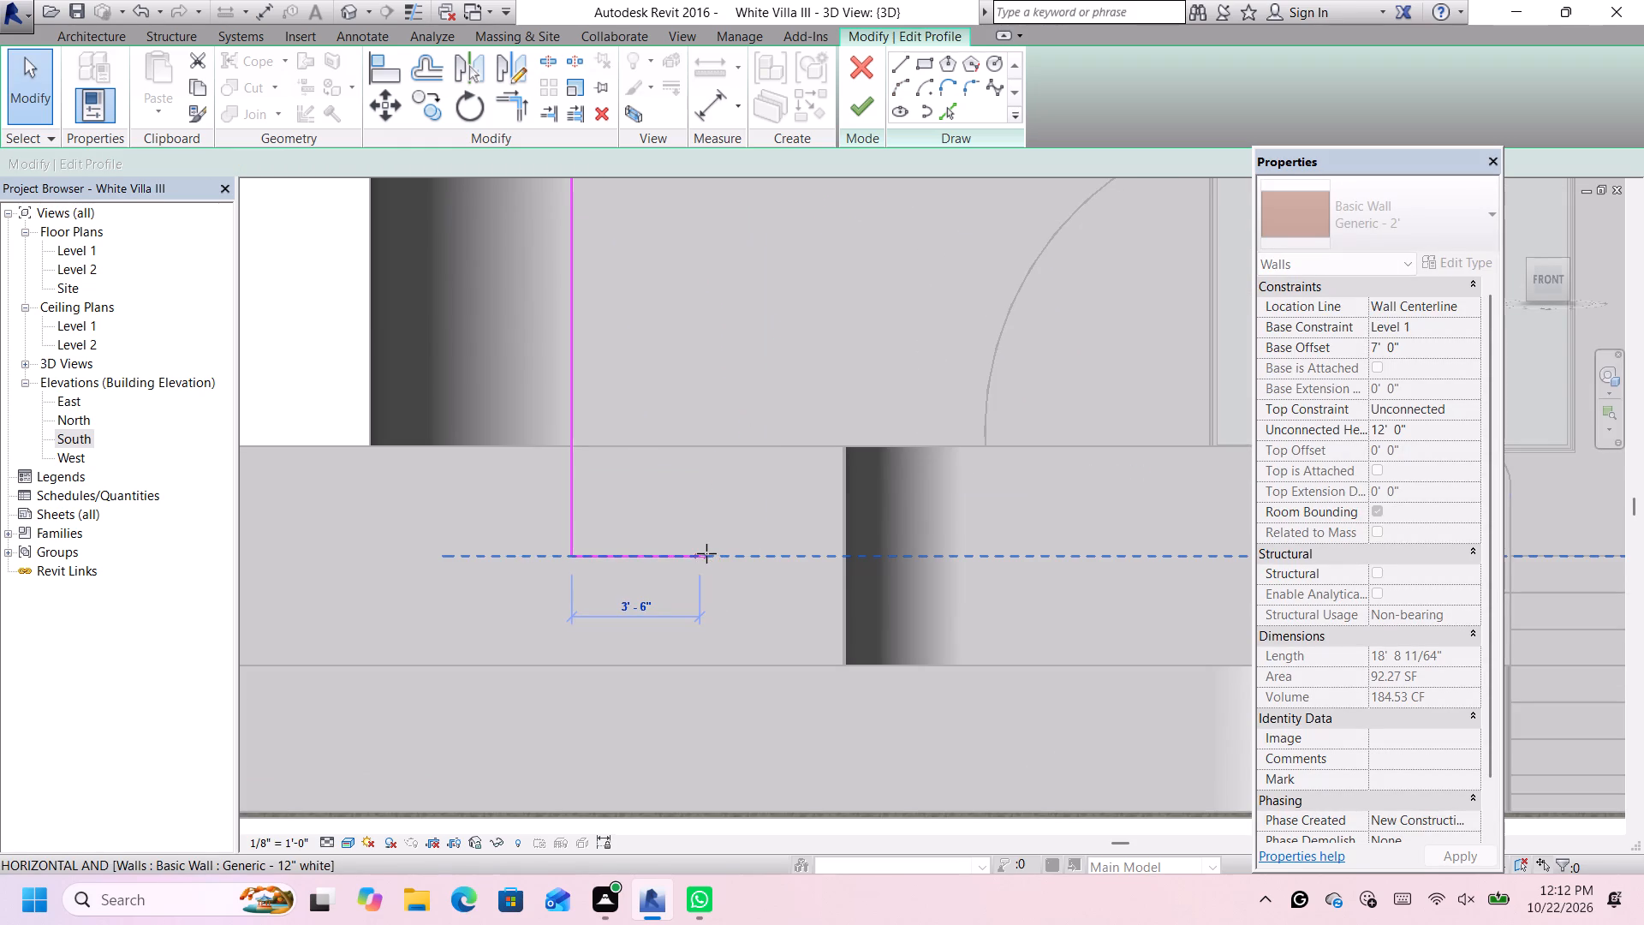
left_click_drag(706, 553, 702, 552)
scroll(709, 554, "down", 6)
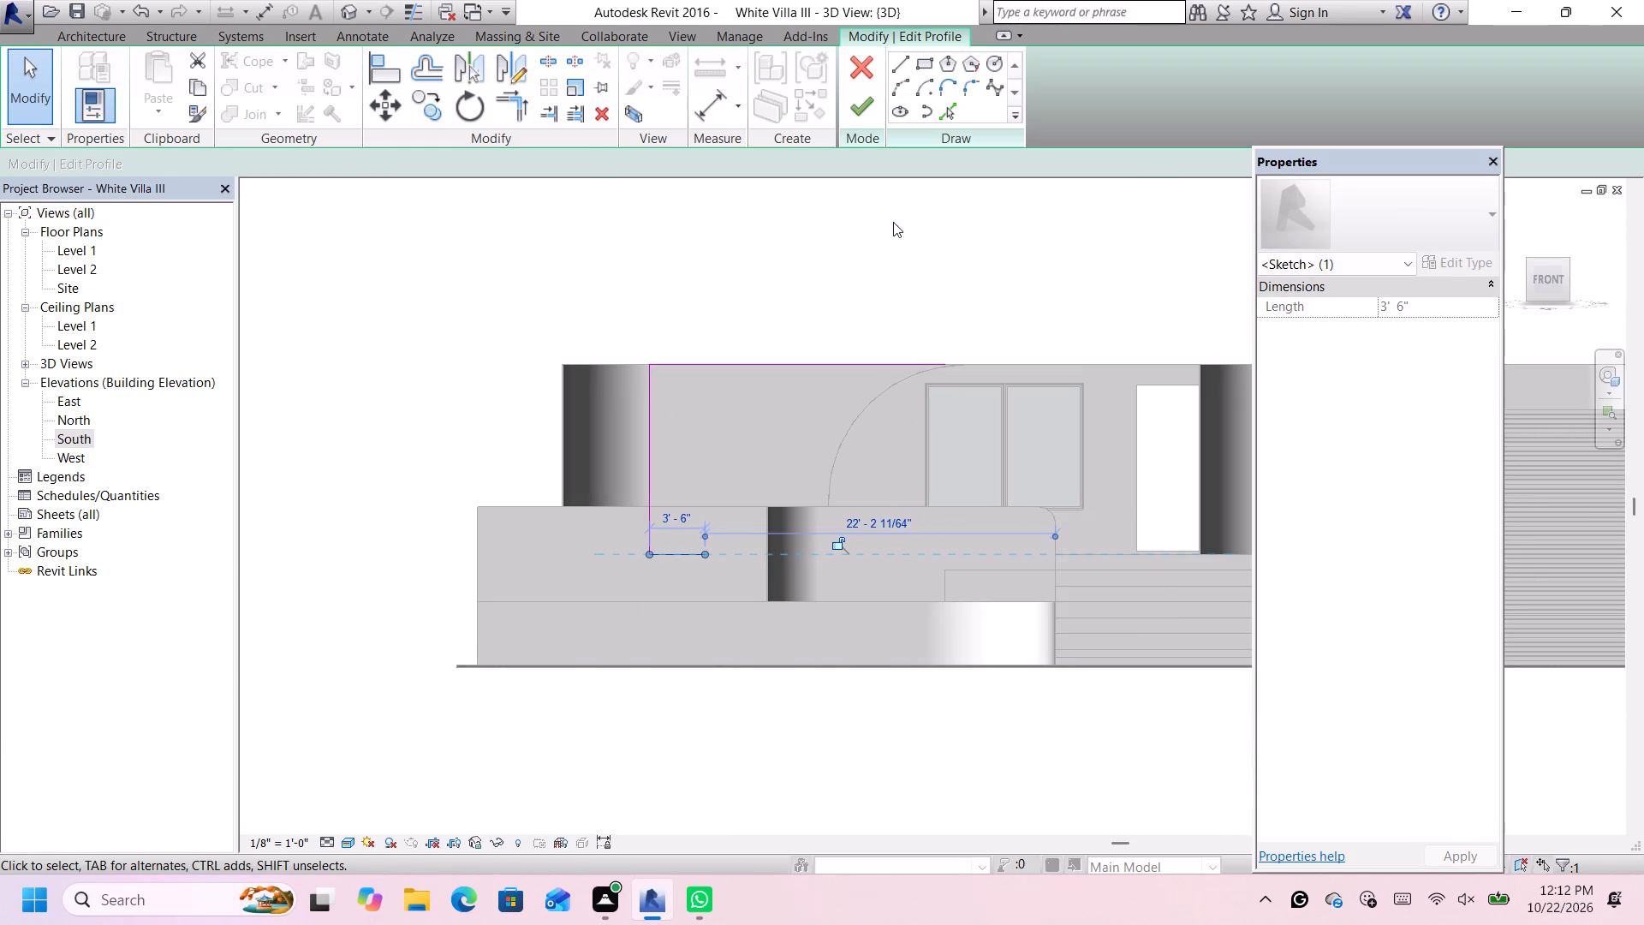
Draw an arc of about 13' 6" radius from the bottom line's free end to the top line's free end in the wall's profile sketch.
left_click(896, 91)
scroll(866, 366, "up", 2)
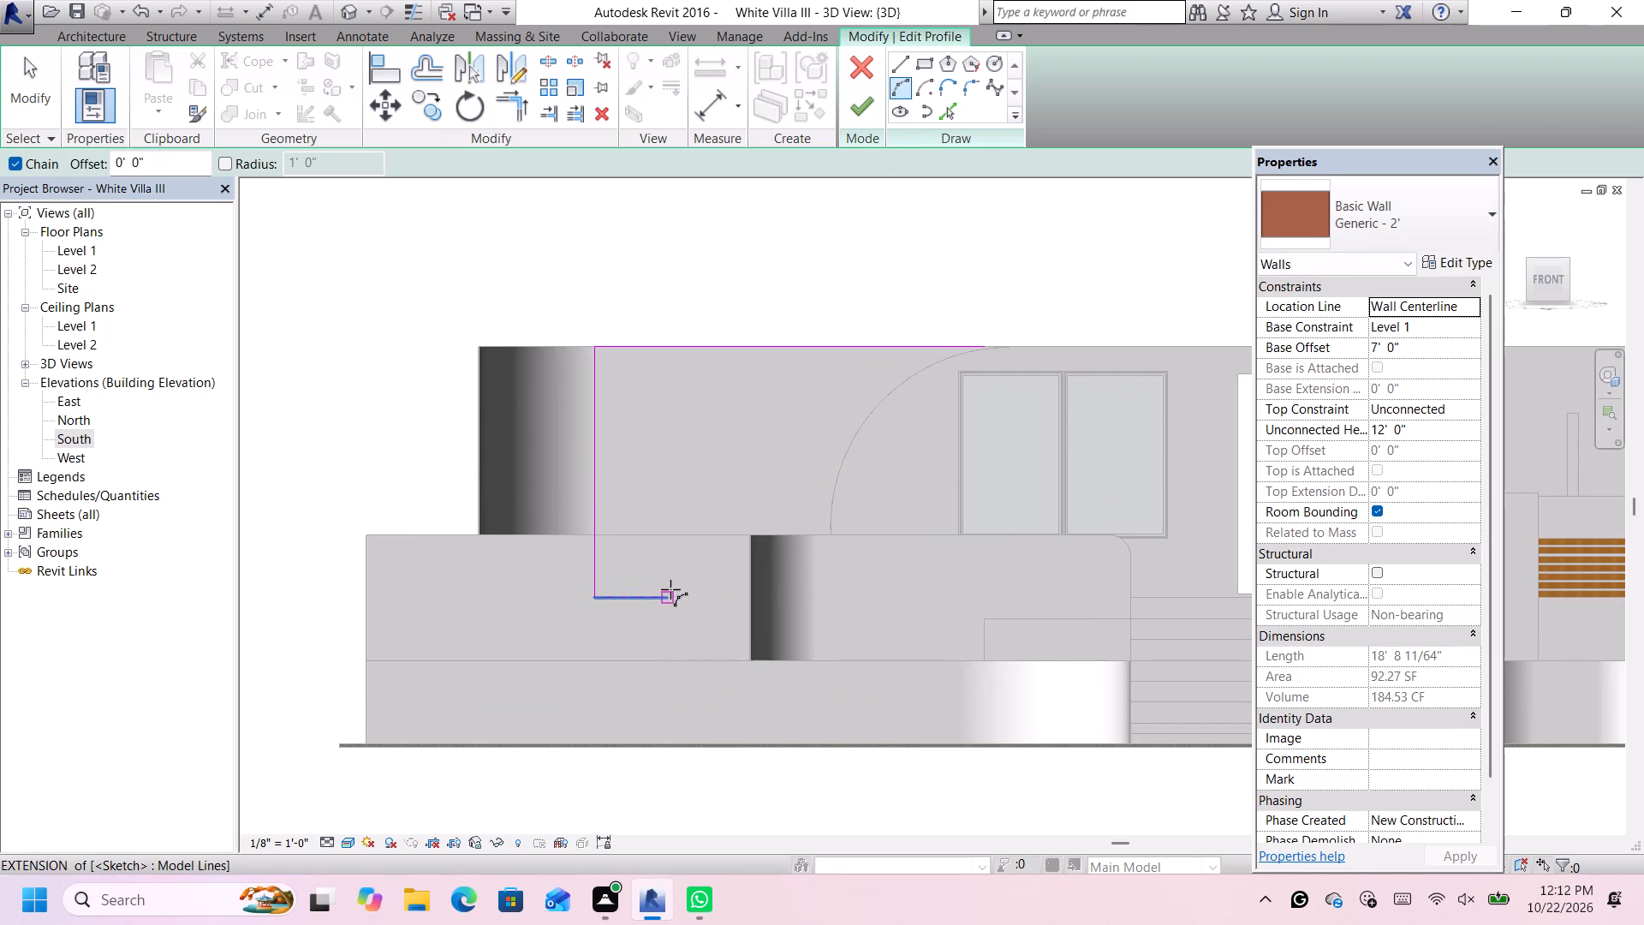
left_click(662, 597)
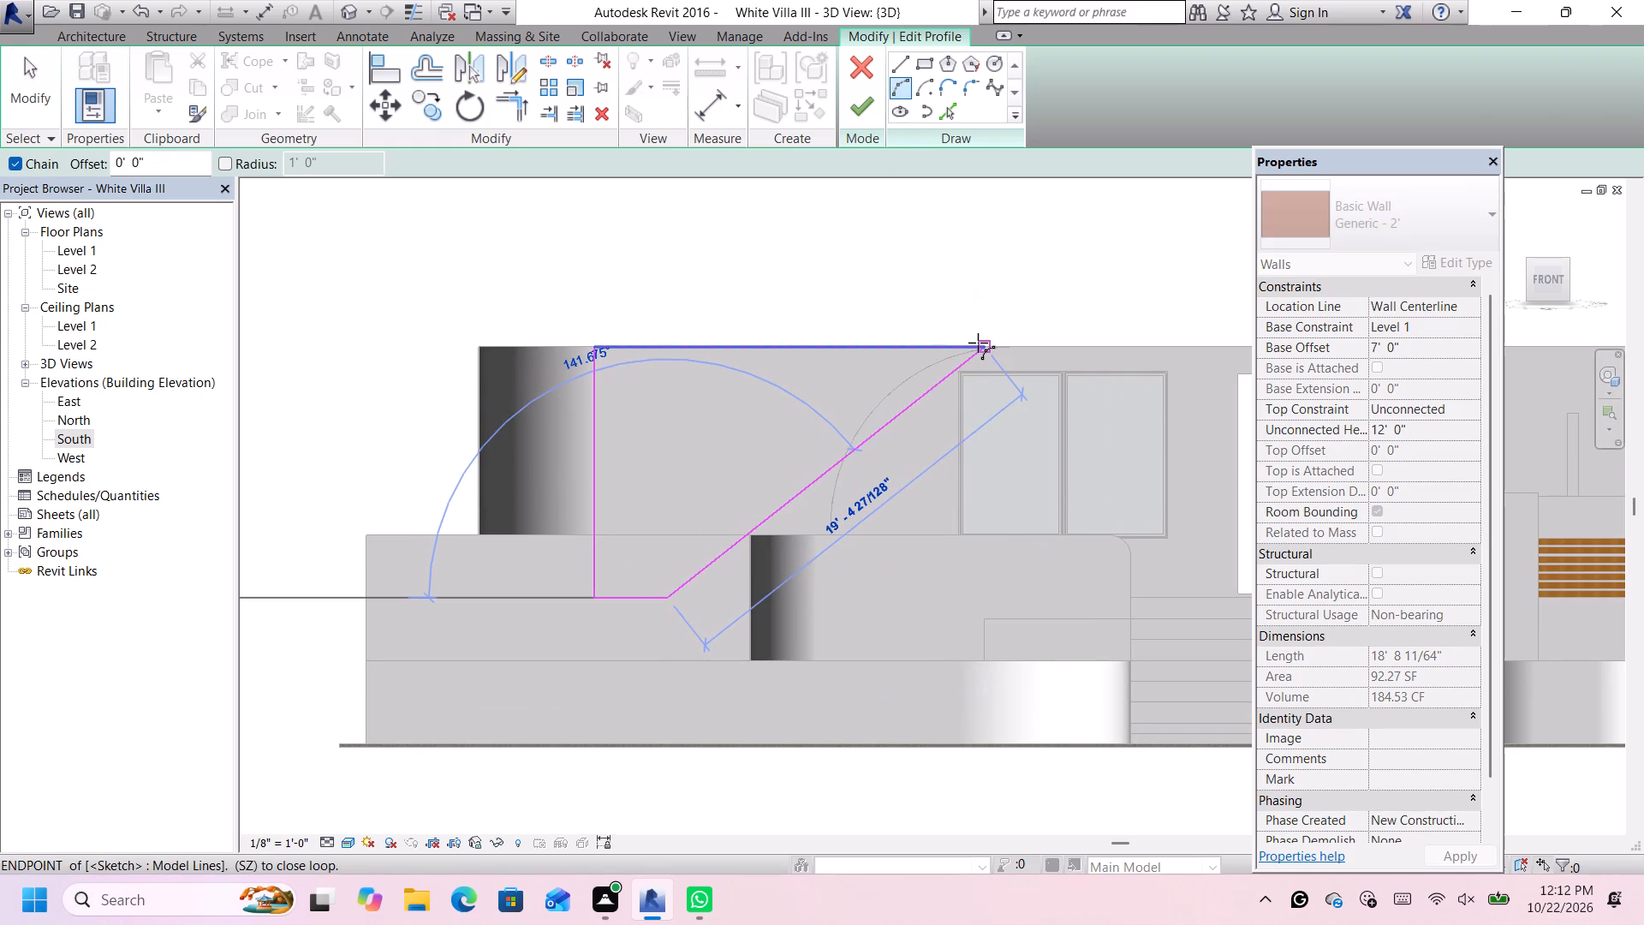
left_click(978, 345)
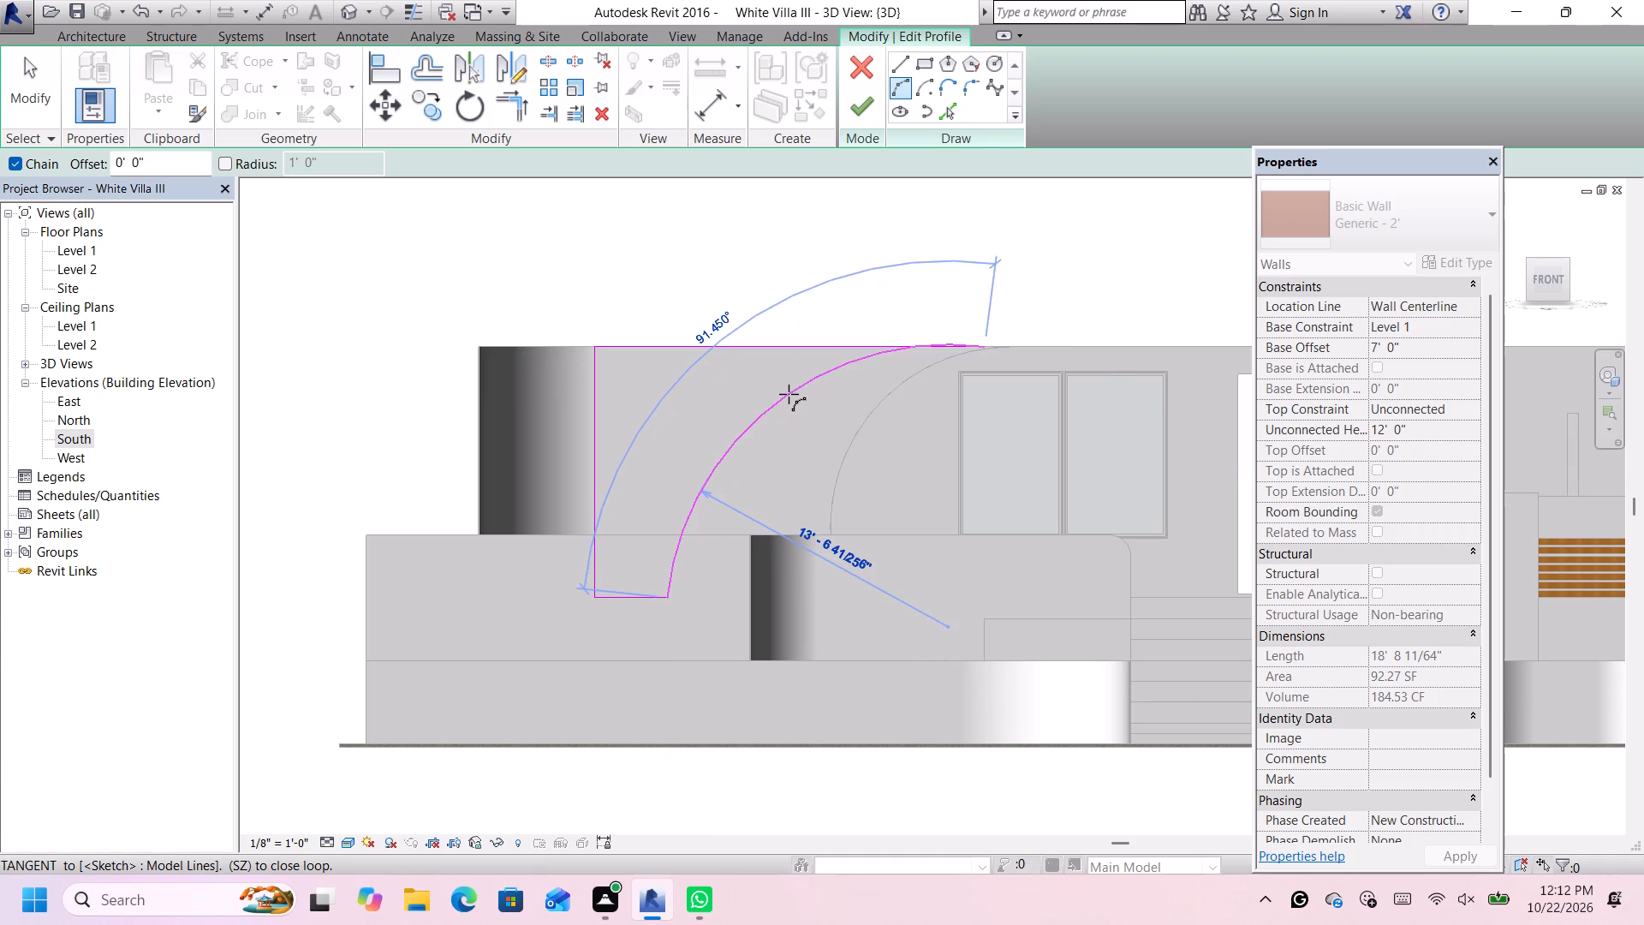
left_click(789, 394)
scroll(951, 291, "up", 2)
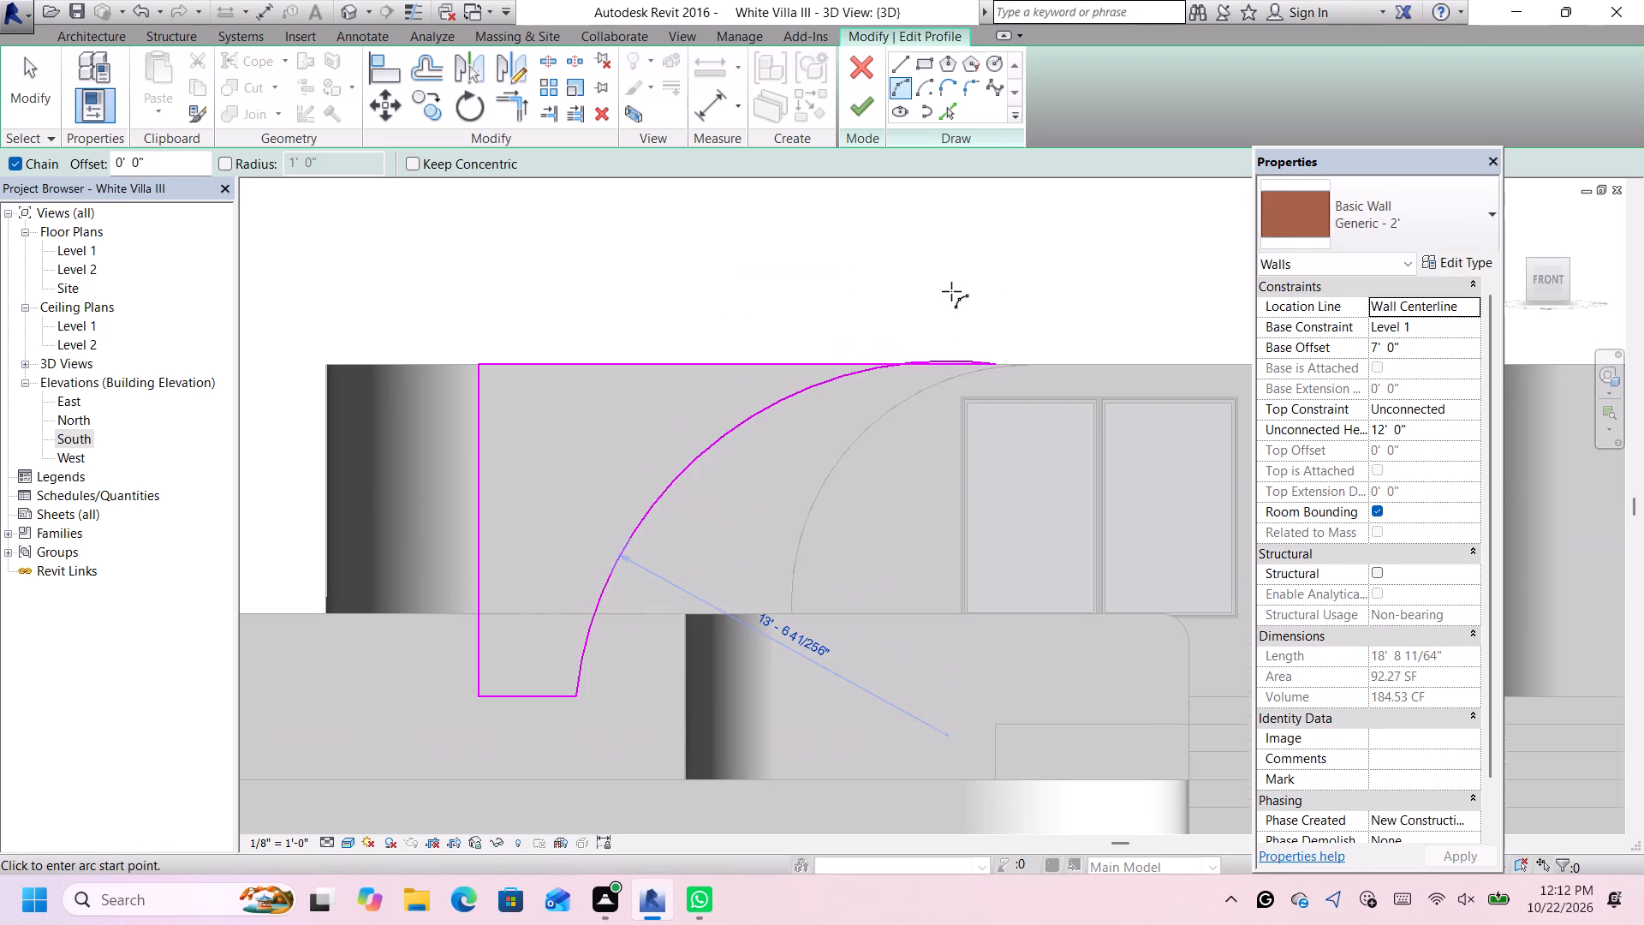
left_click(956, 126)
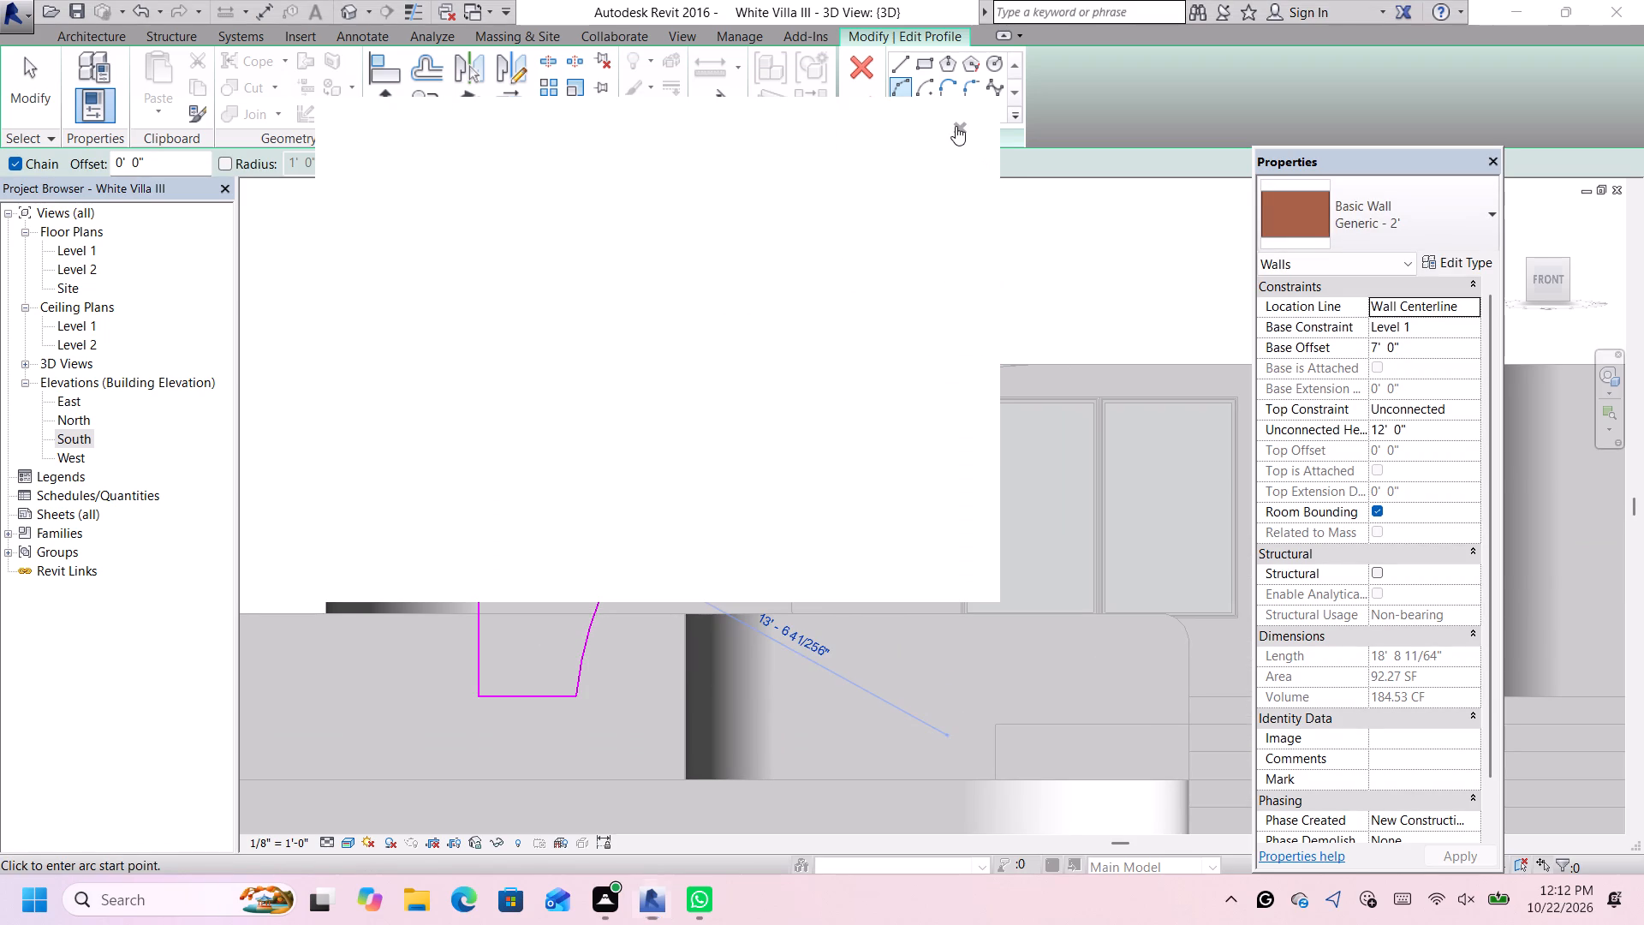
key("Escape")
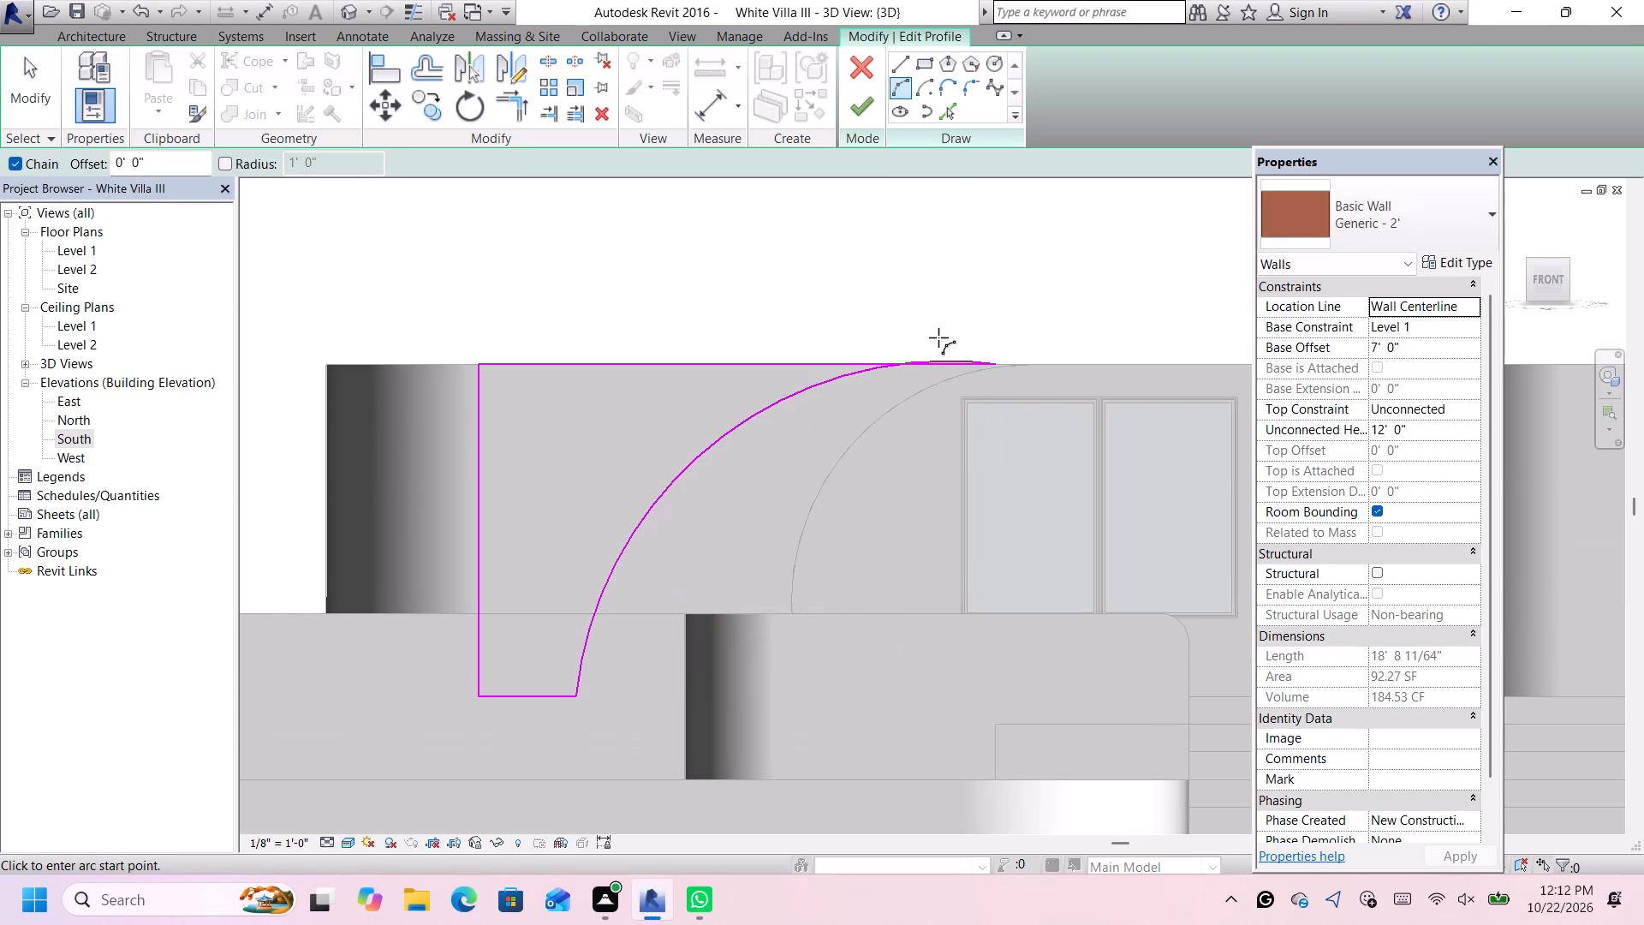
scroll(938, 339, "up", 8)
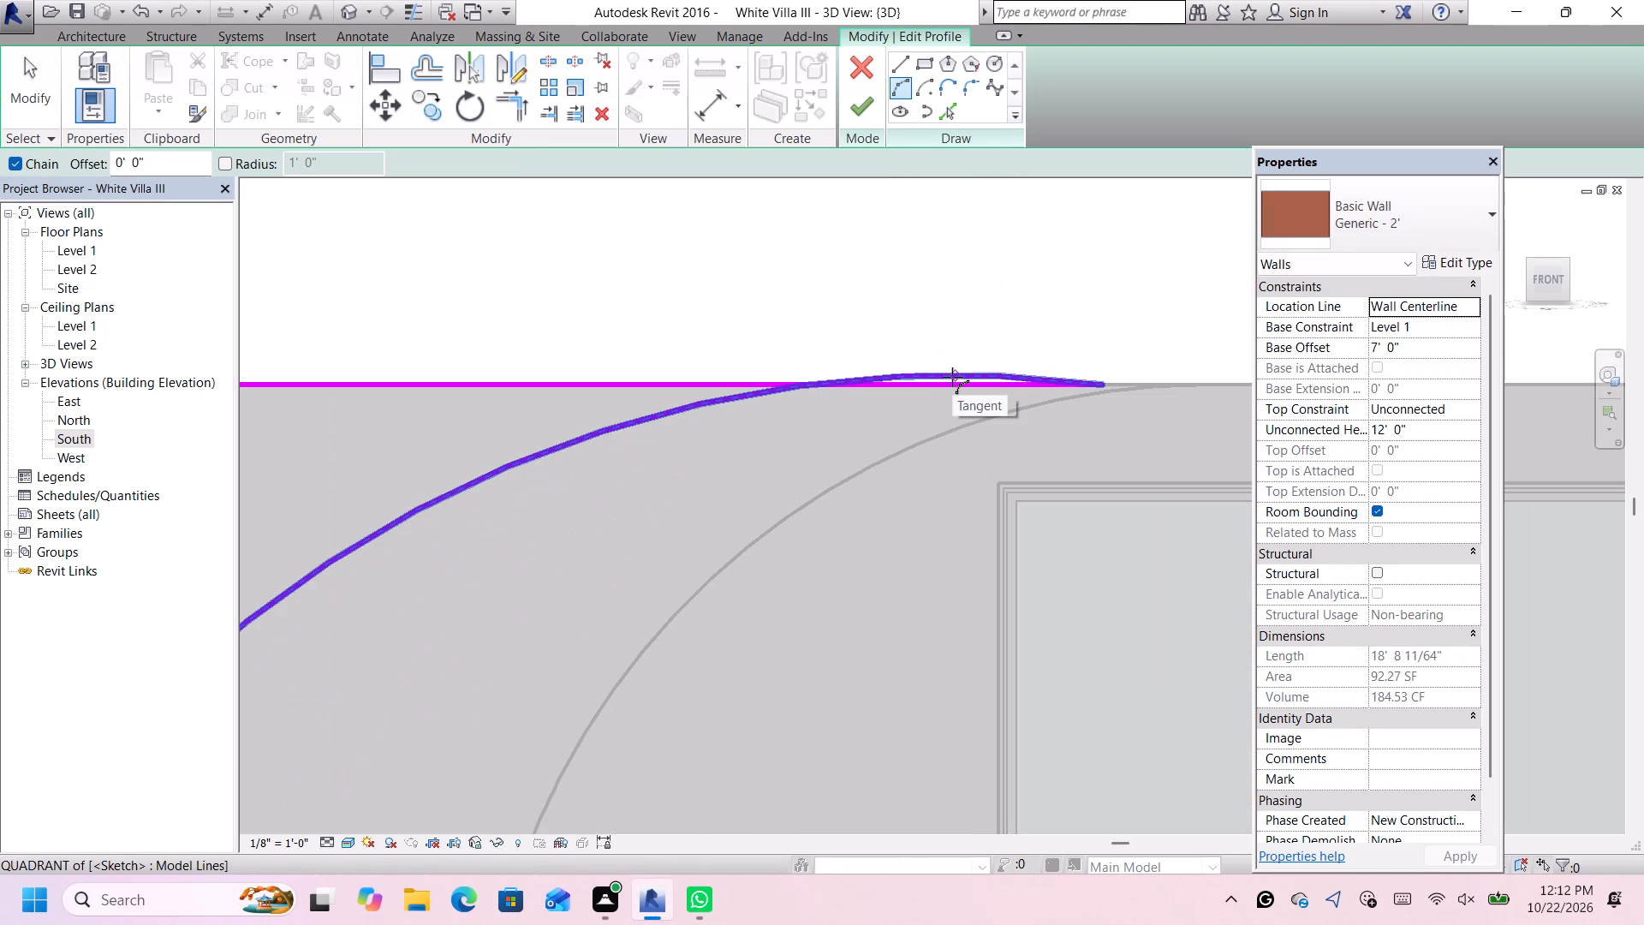
key("space")
key("space")
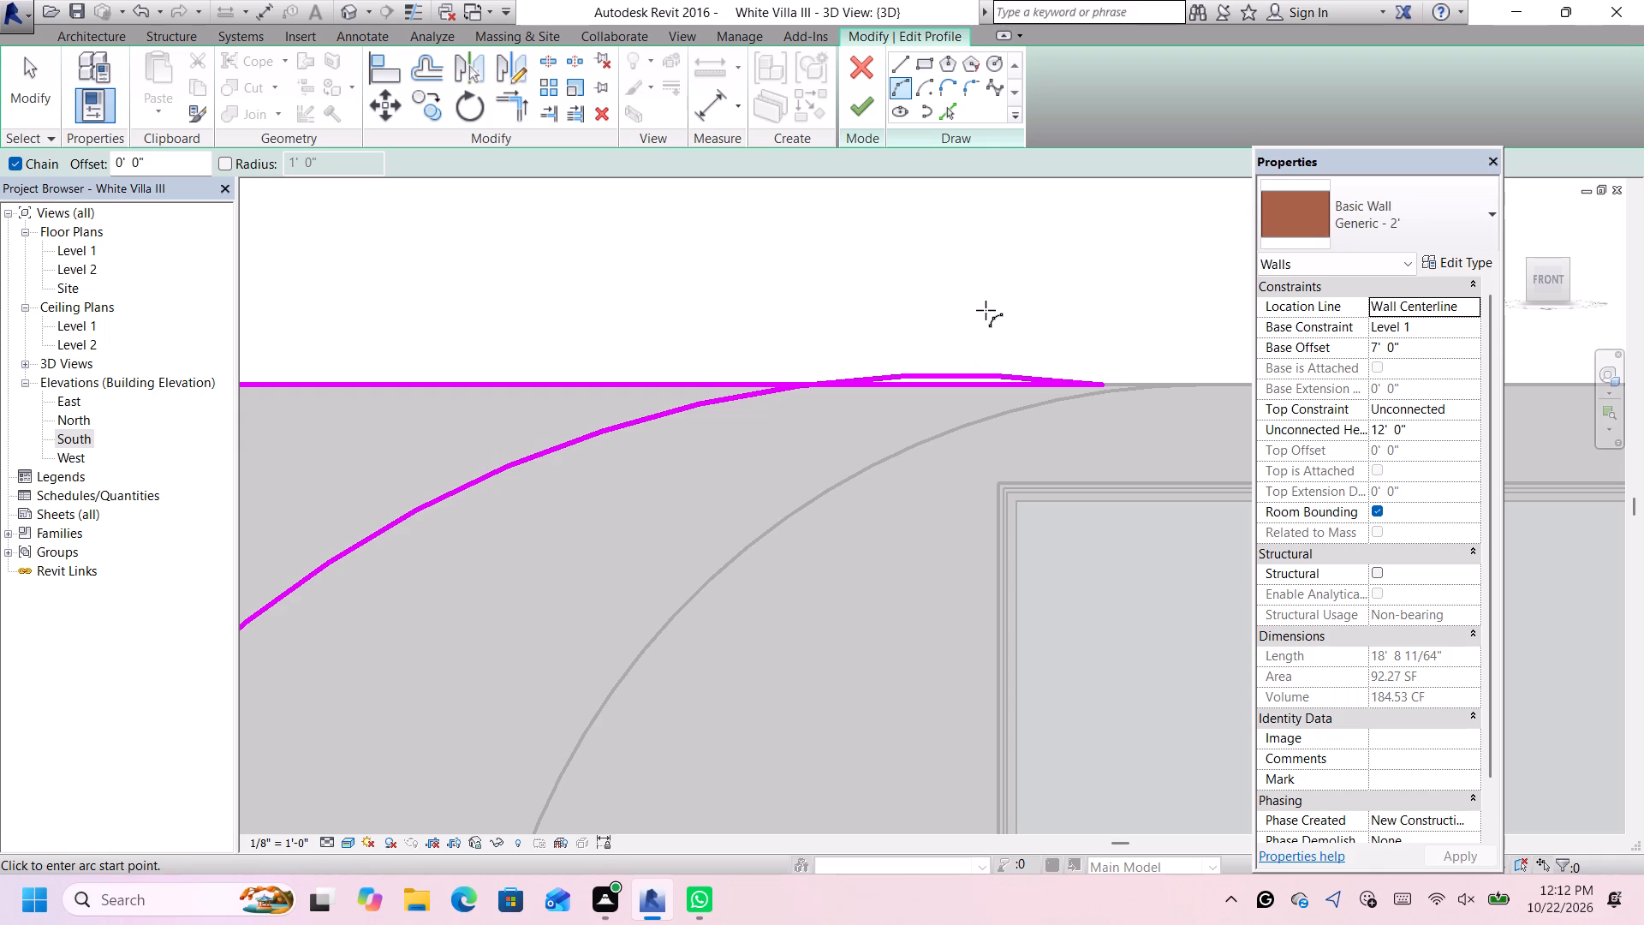
key("Escape")
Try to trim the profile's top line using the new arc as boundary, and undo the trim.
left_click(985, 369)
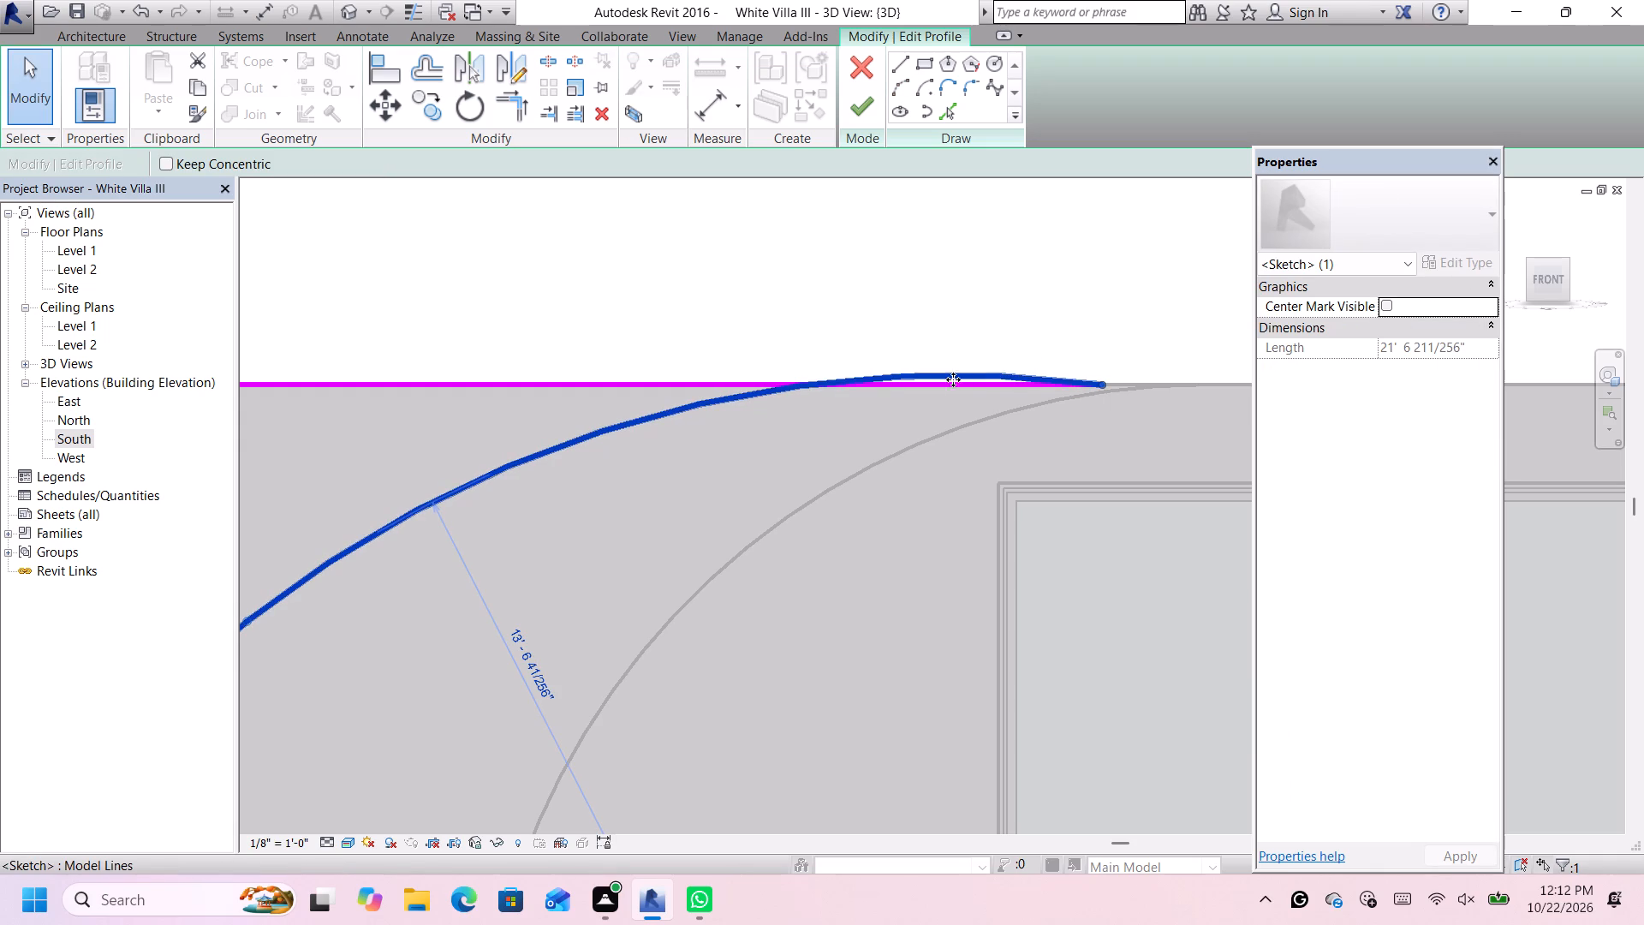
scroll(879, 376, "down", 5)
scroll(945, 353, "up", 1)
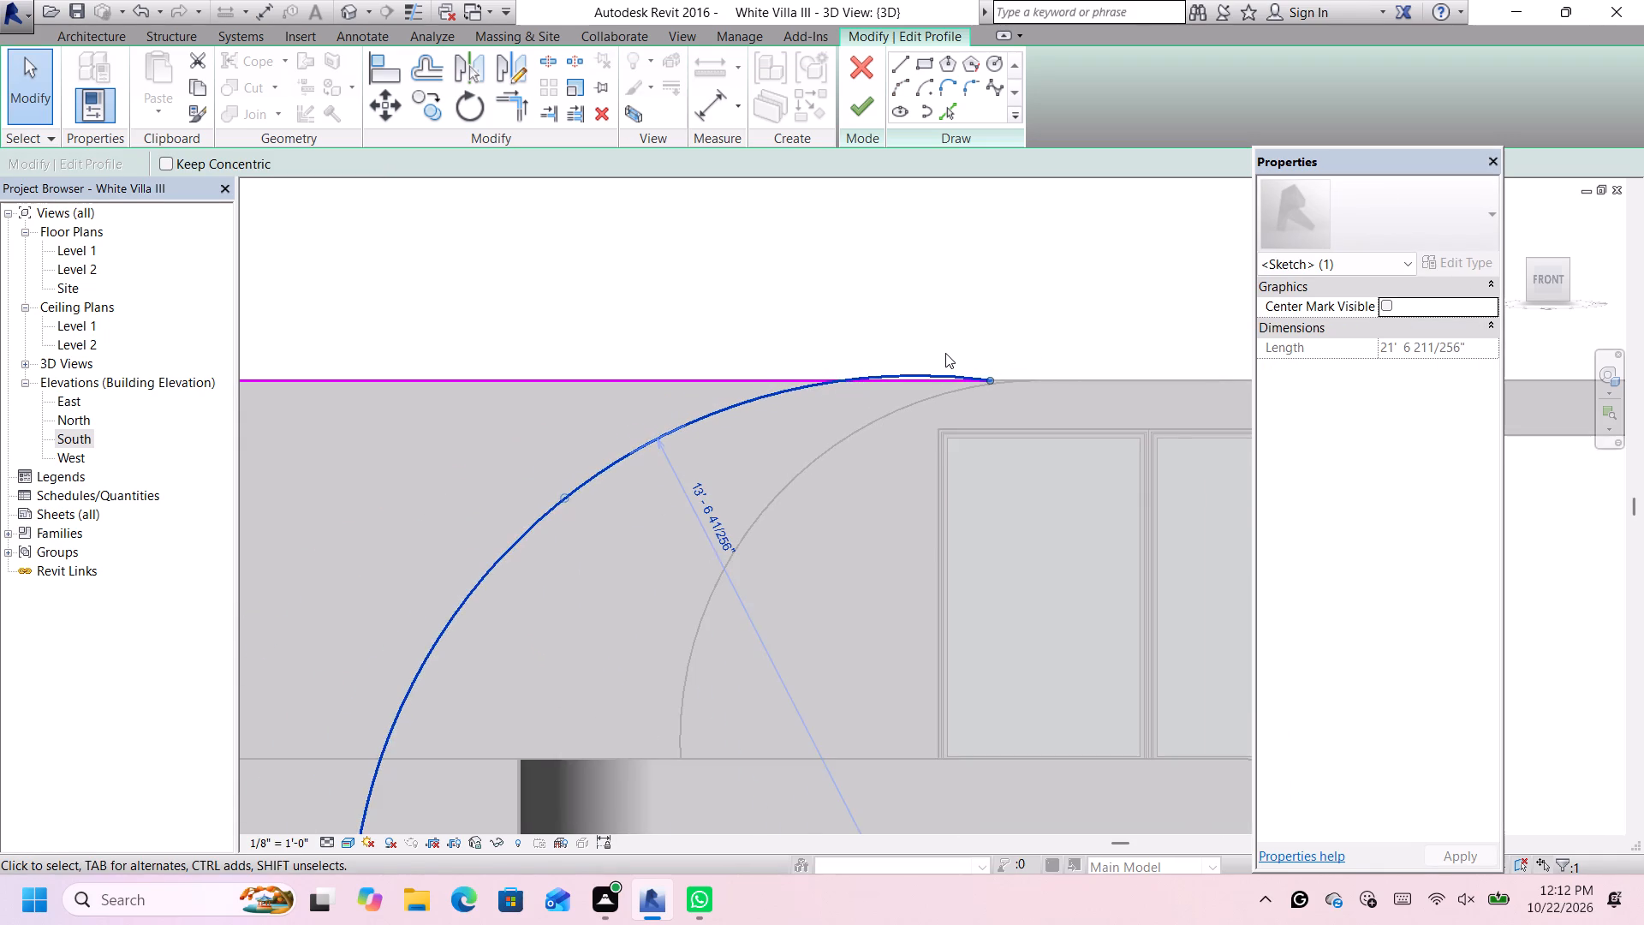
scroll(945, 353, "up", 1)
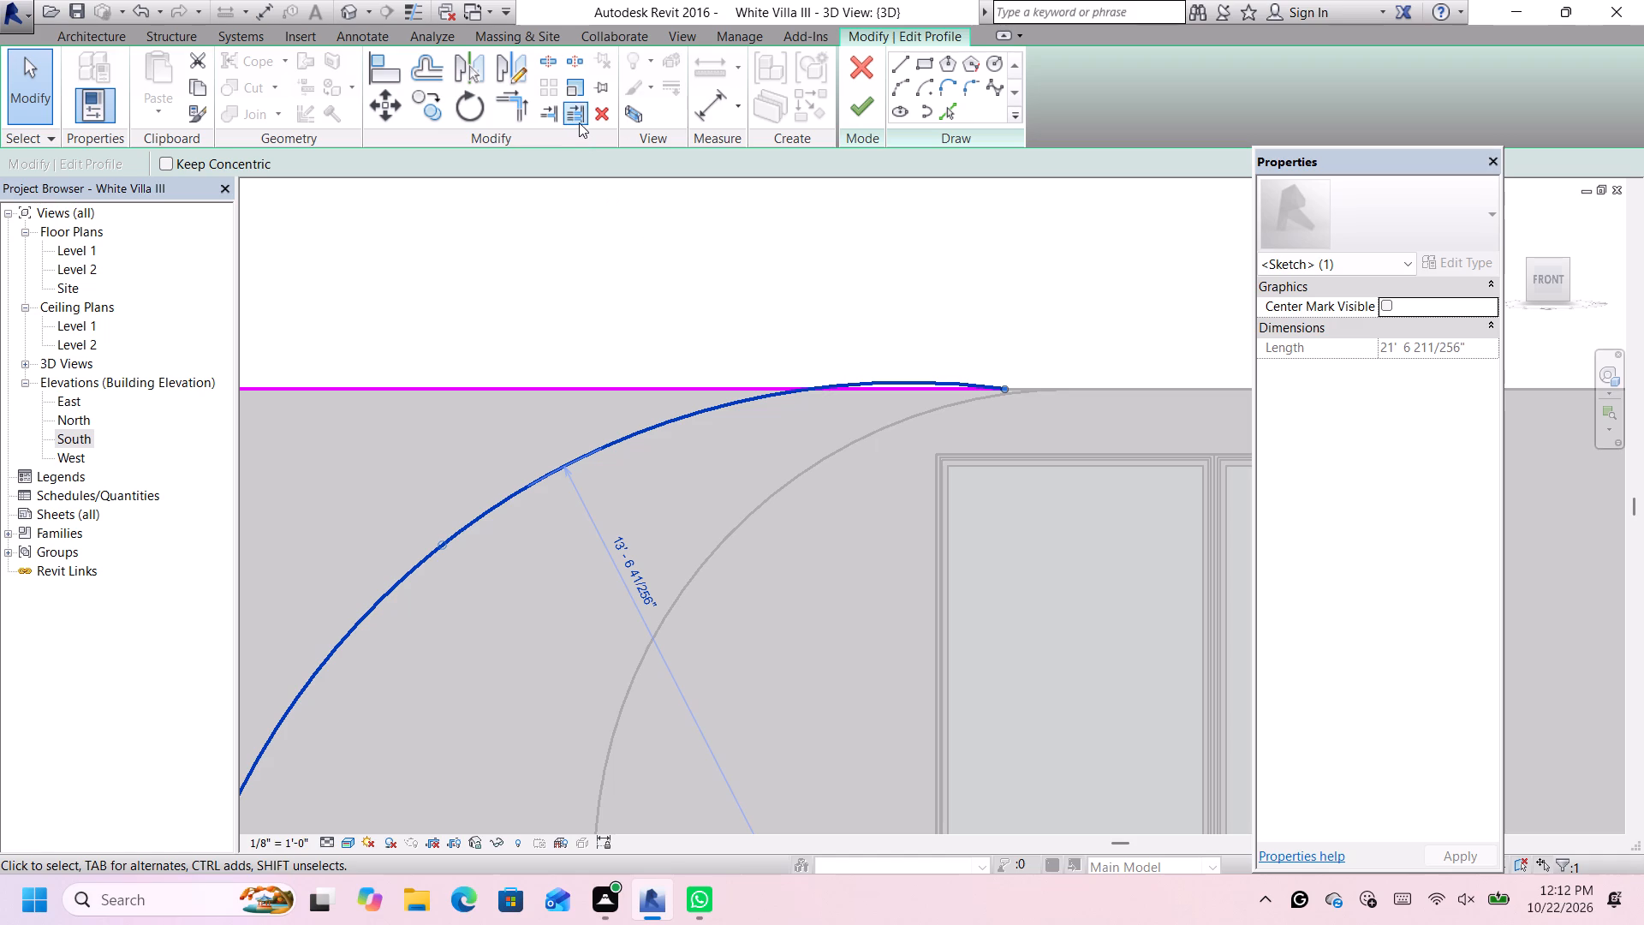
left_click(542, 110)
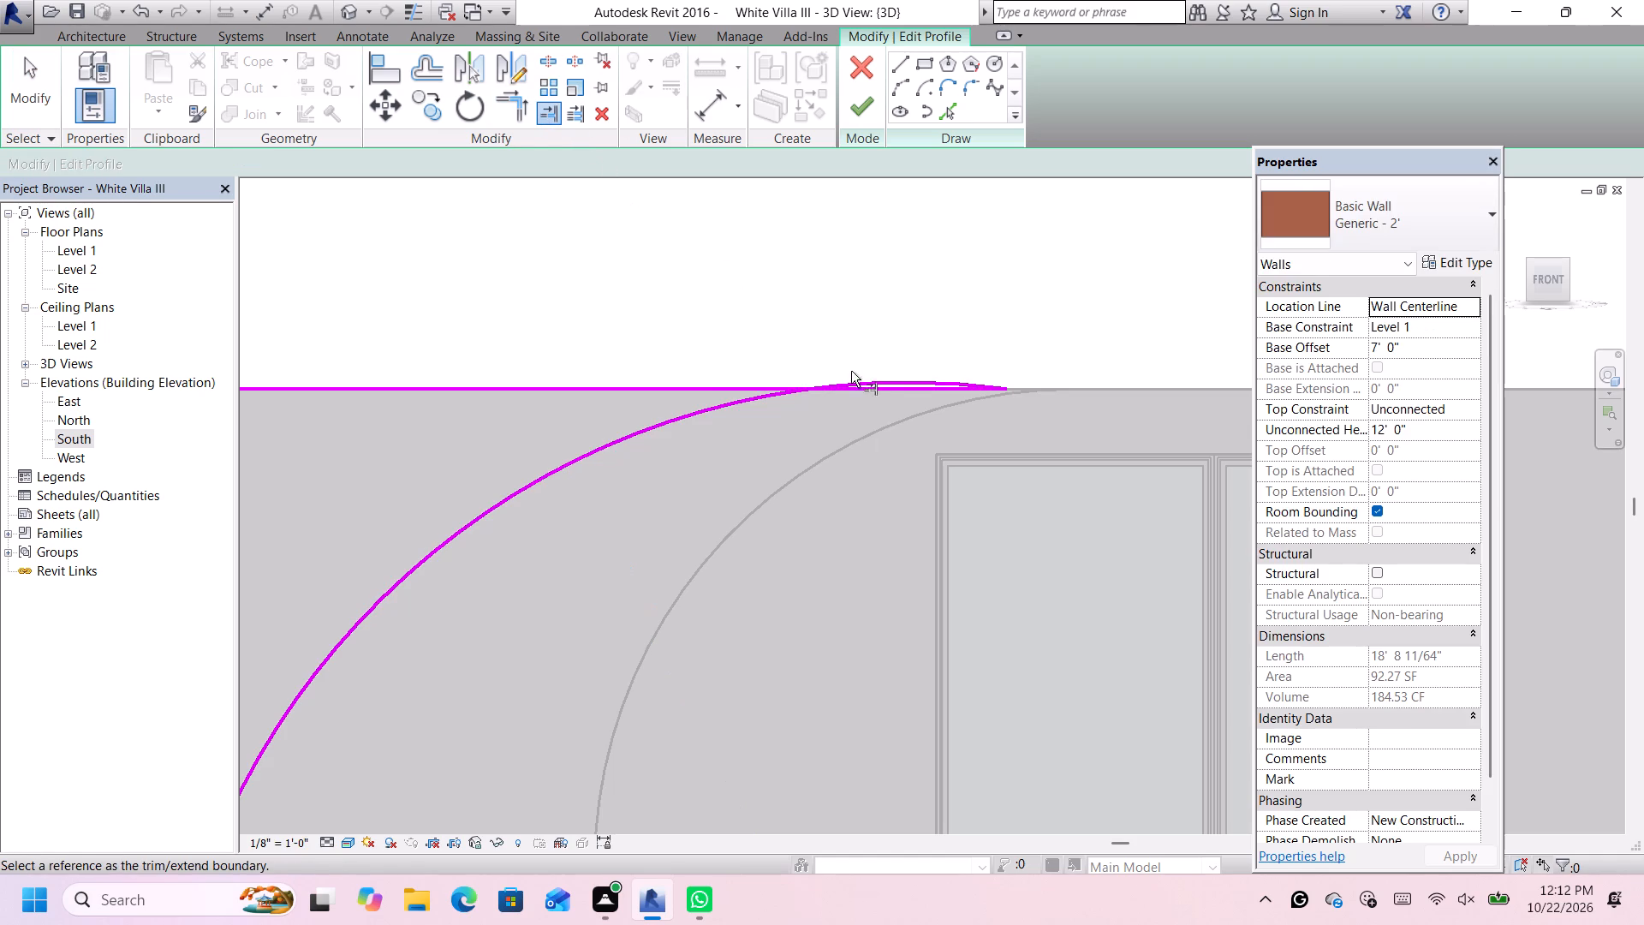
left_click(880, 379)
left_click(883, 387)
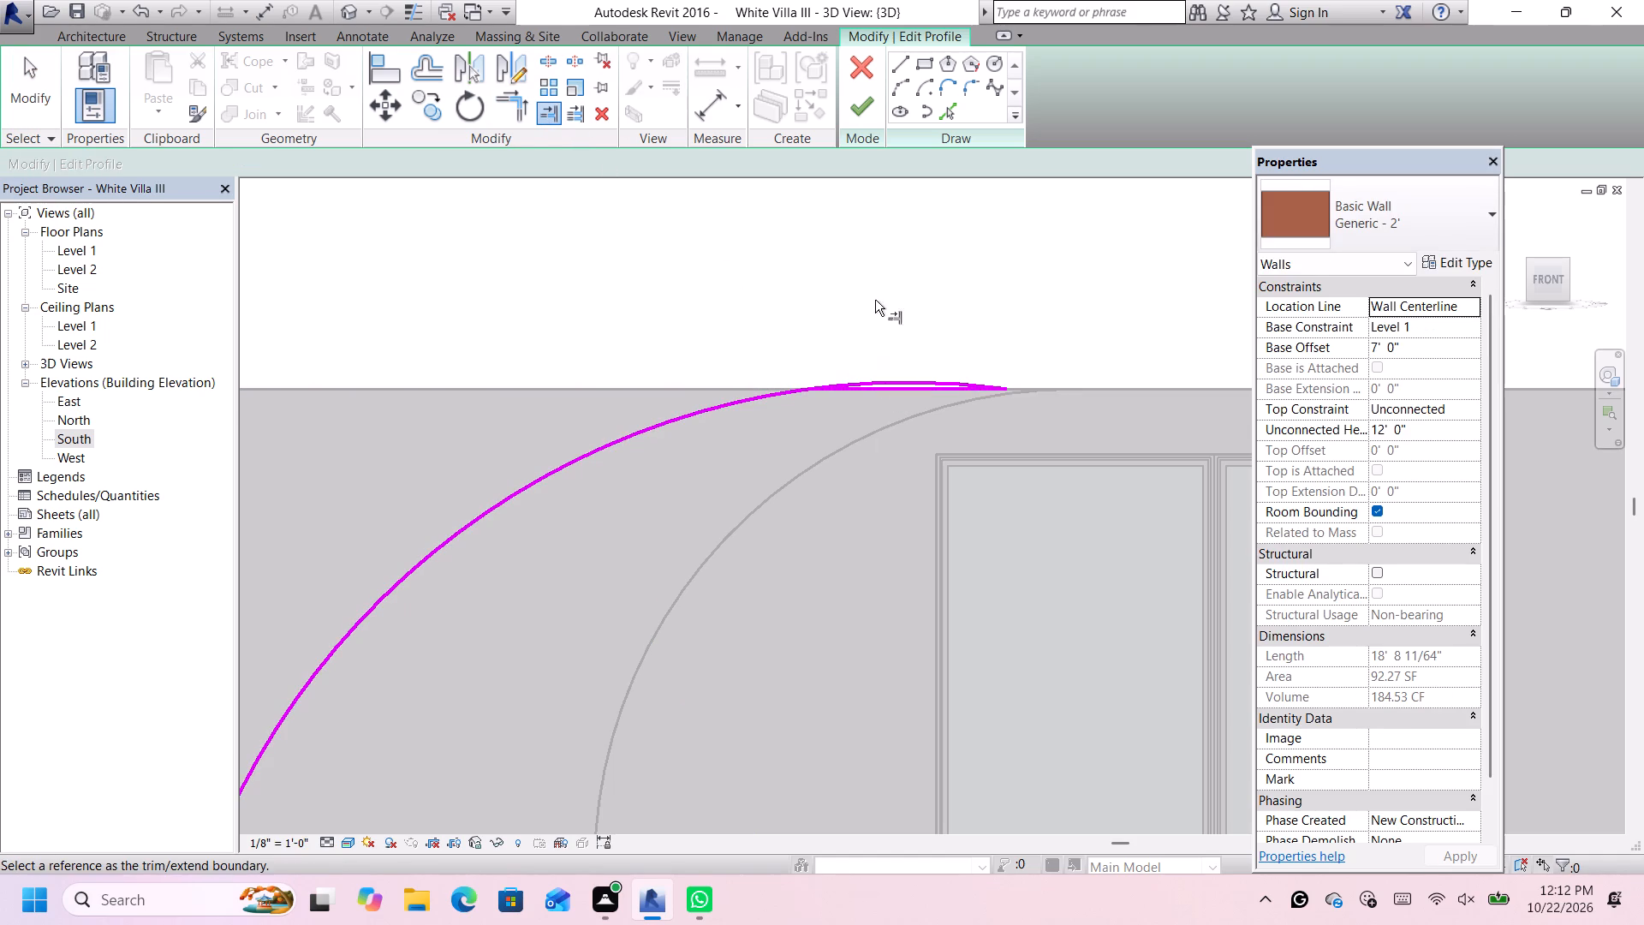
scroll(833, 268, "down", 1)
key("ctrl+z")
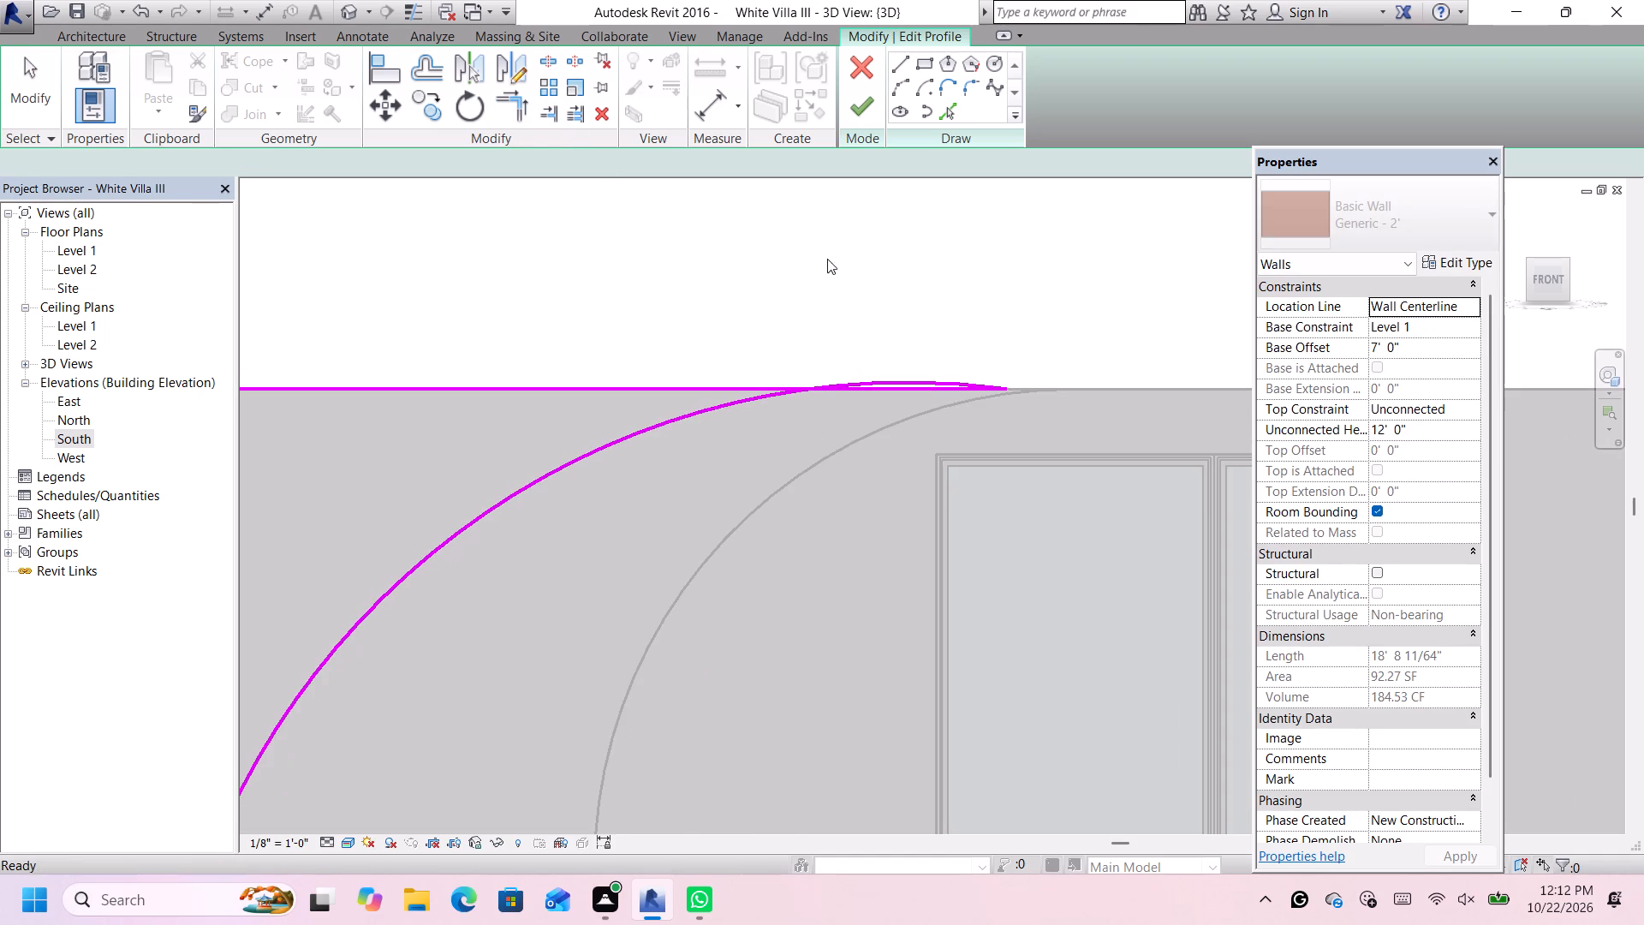
Trim the new arc at the profile's top line, keeping the part of the arc below that line.
scroll(805, 358, "up", 1)
scroll(896, 394, "up", 1)
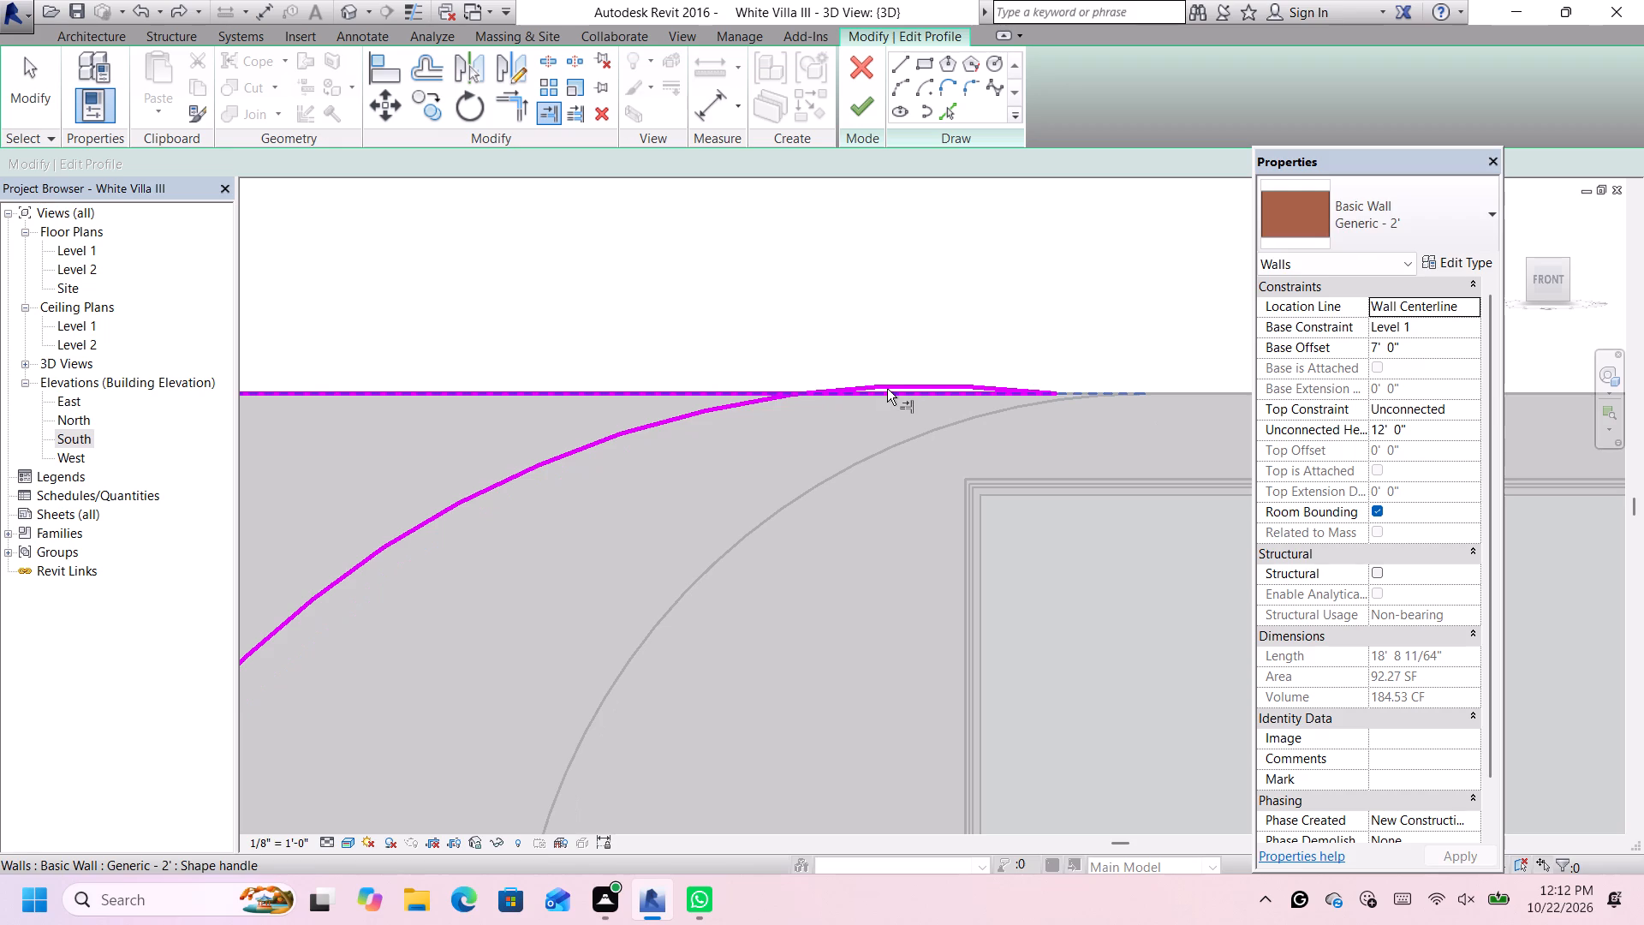
left_click(887, 392)
scroll(854, 391, "up", 2)
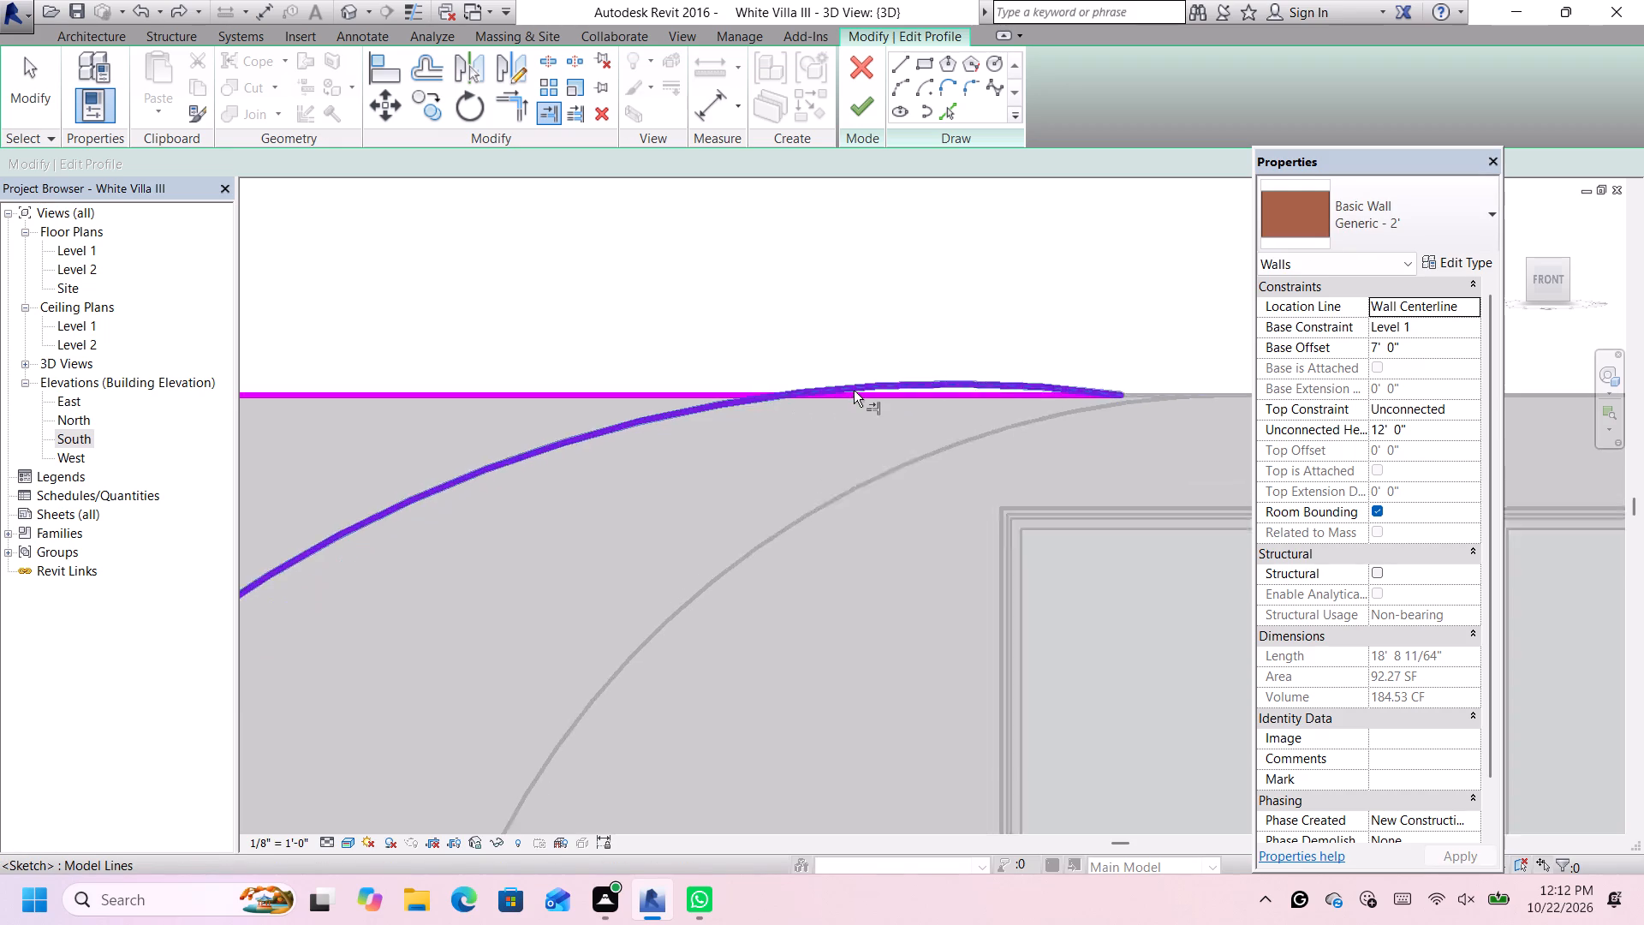
scroll(854, 391, "up", 2)
left_click(676, 391)
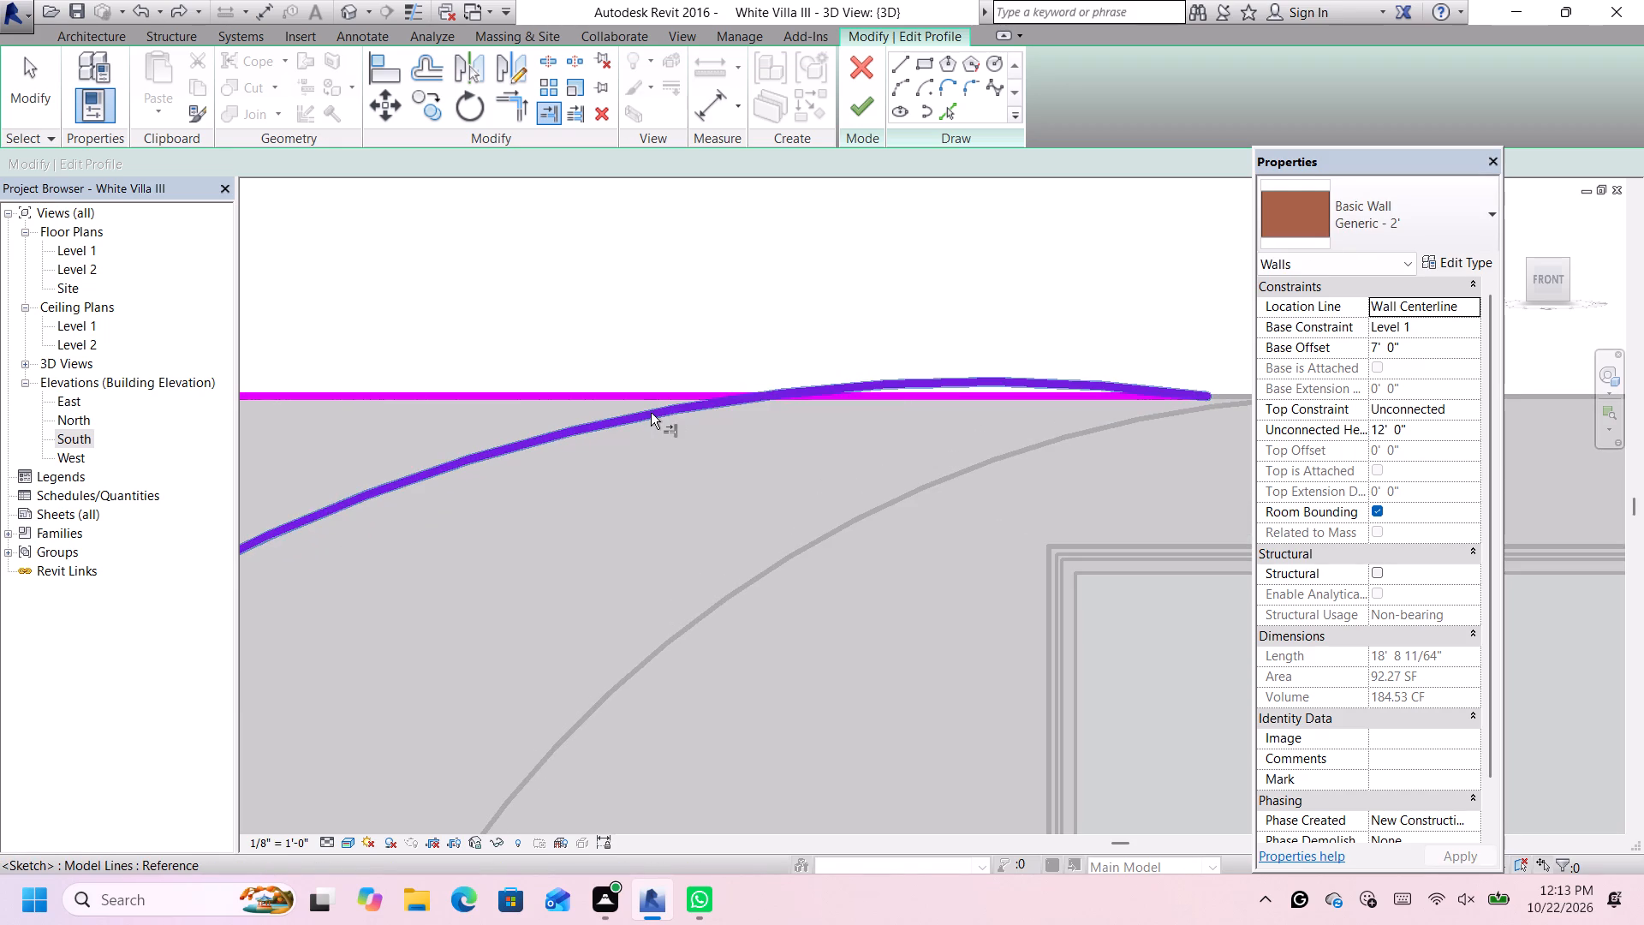
left_click(649, 415)
left_click(651, 415)
scroll(643, 390, "down", 5)
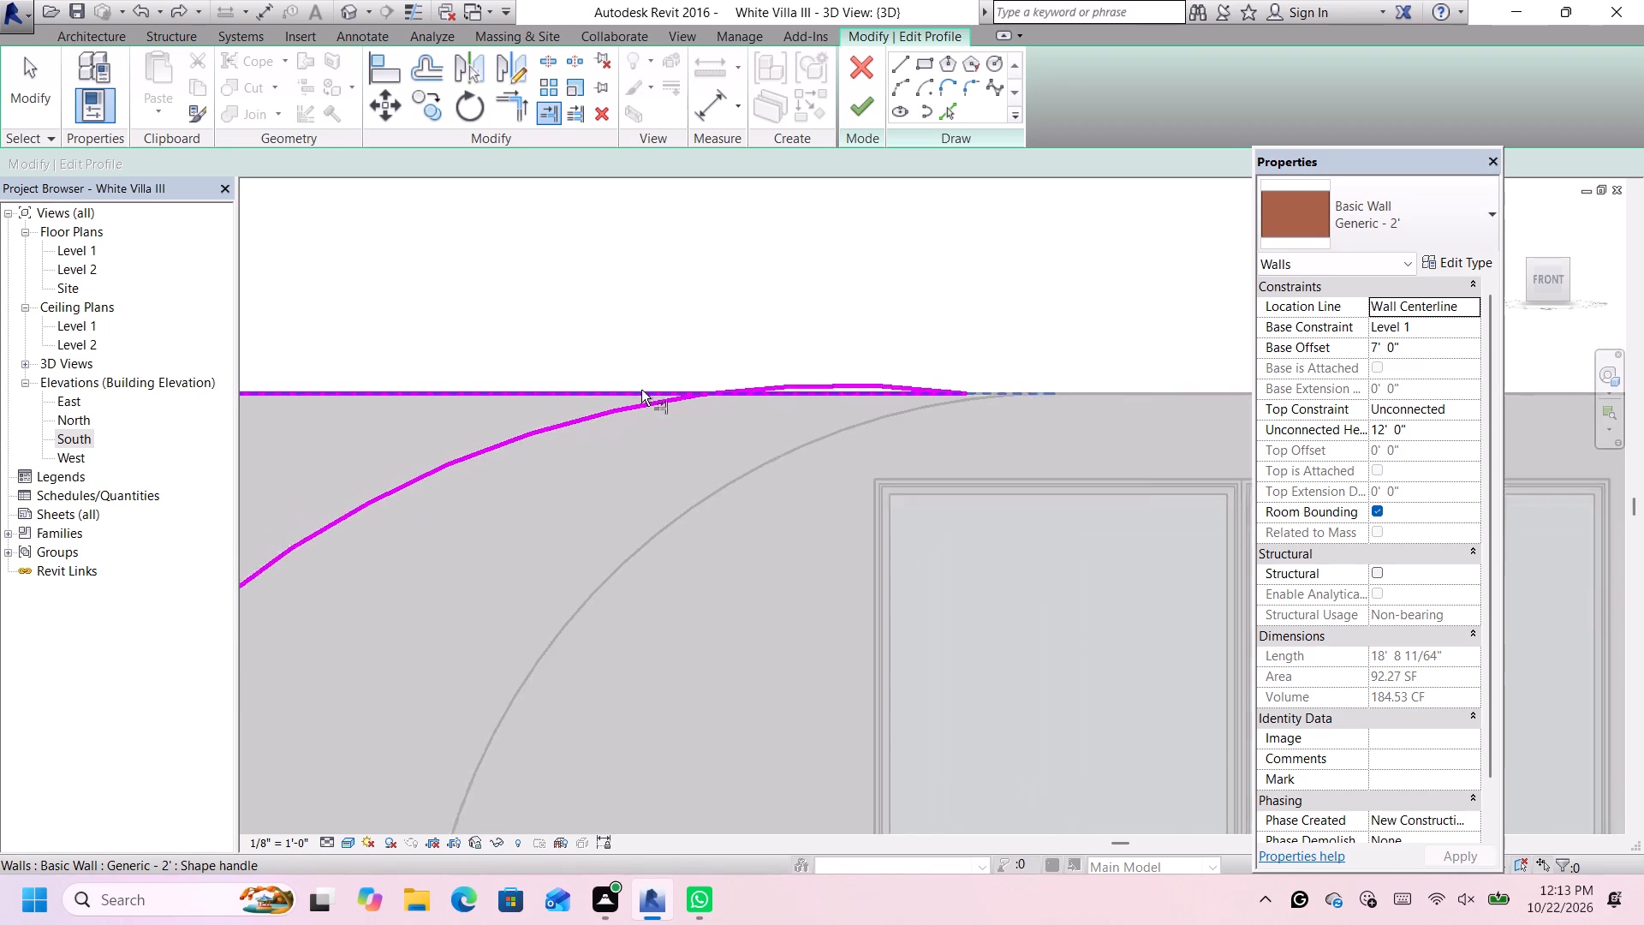
left_click(616, 390)
scroll(619, 381, "down", 4)
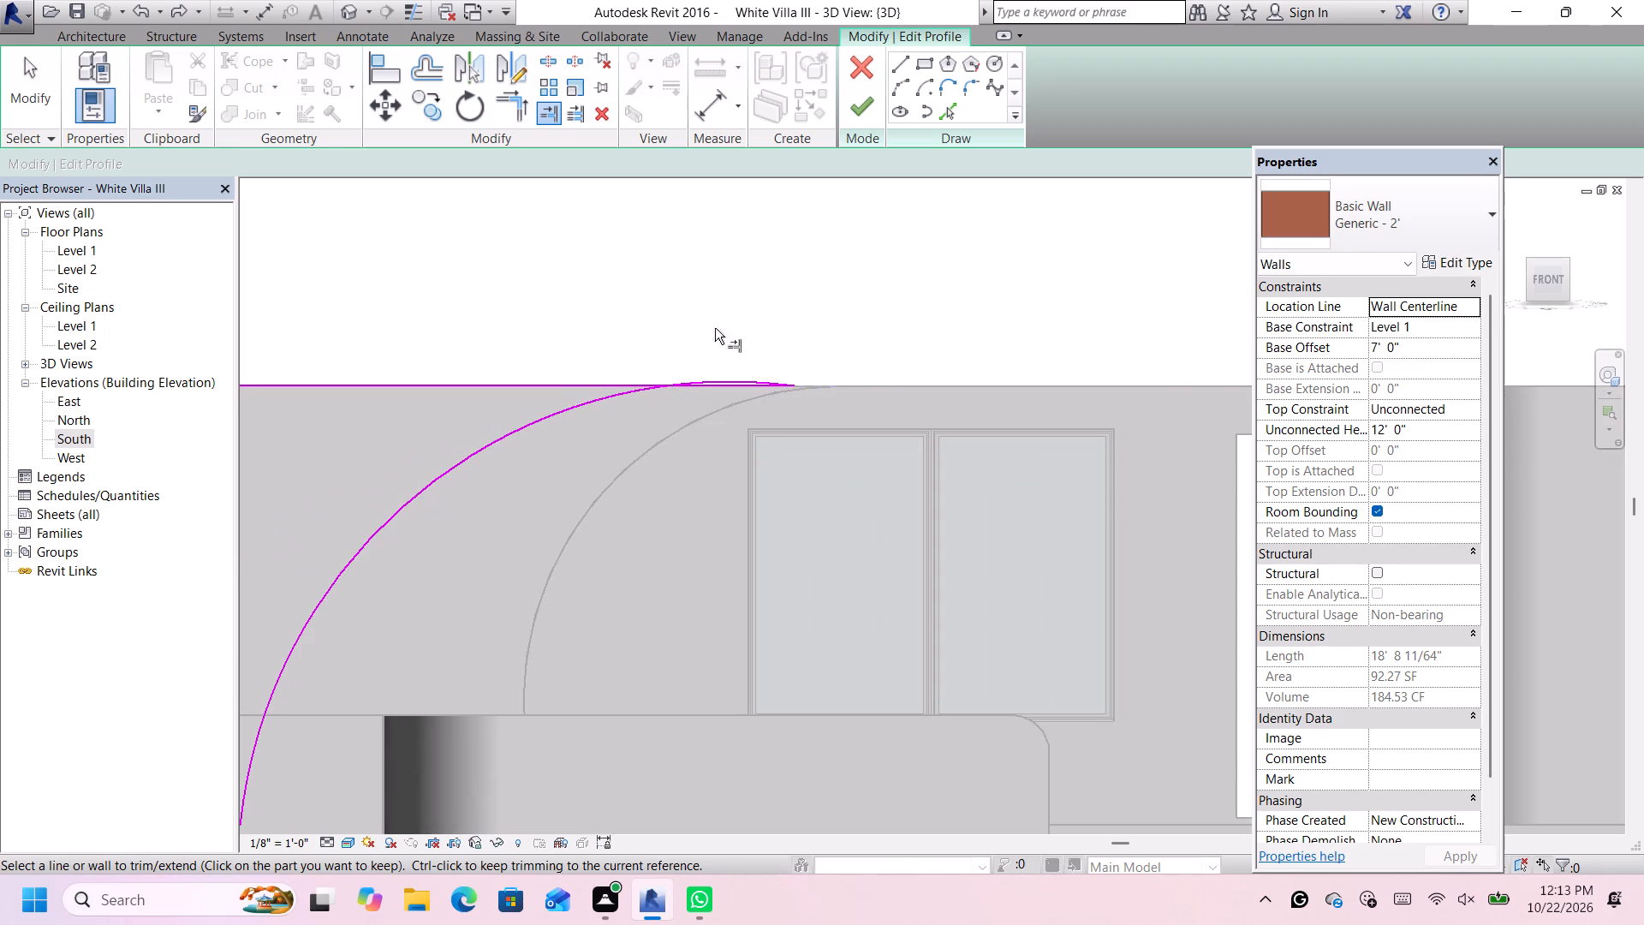
scroll(866, 345, "down", 1)
scroll(670, 377, "down", 3)
scroll(458, 421, "up", 6)
scroll(745, 332, "up", 1)
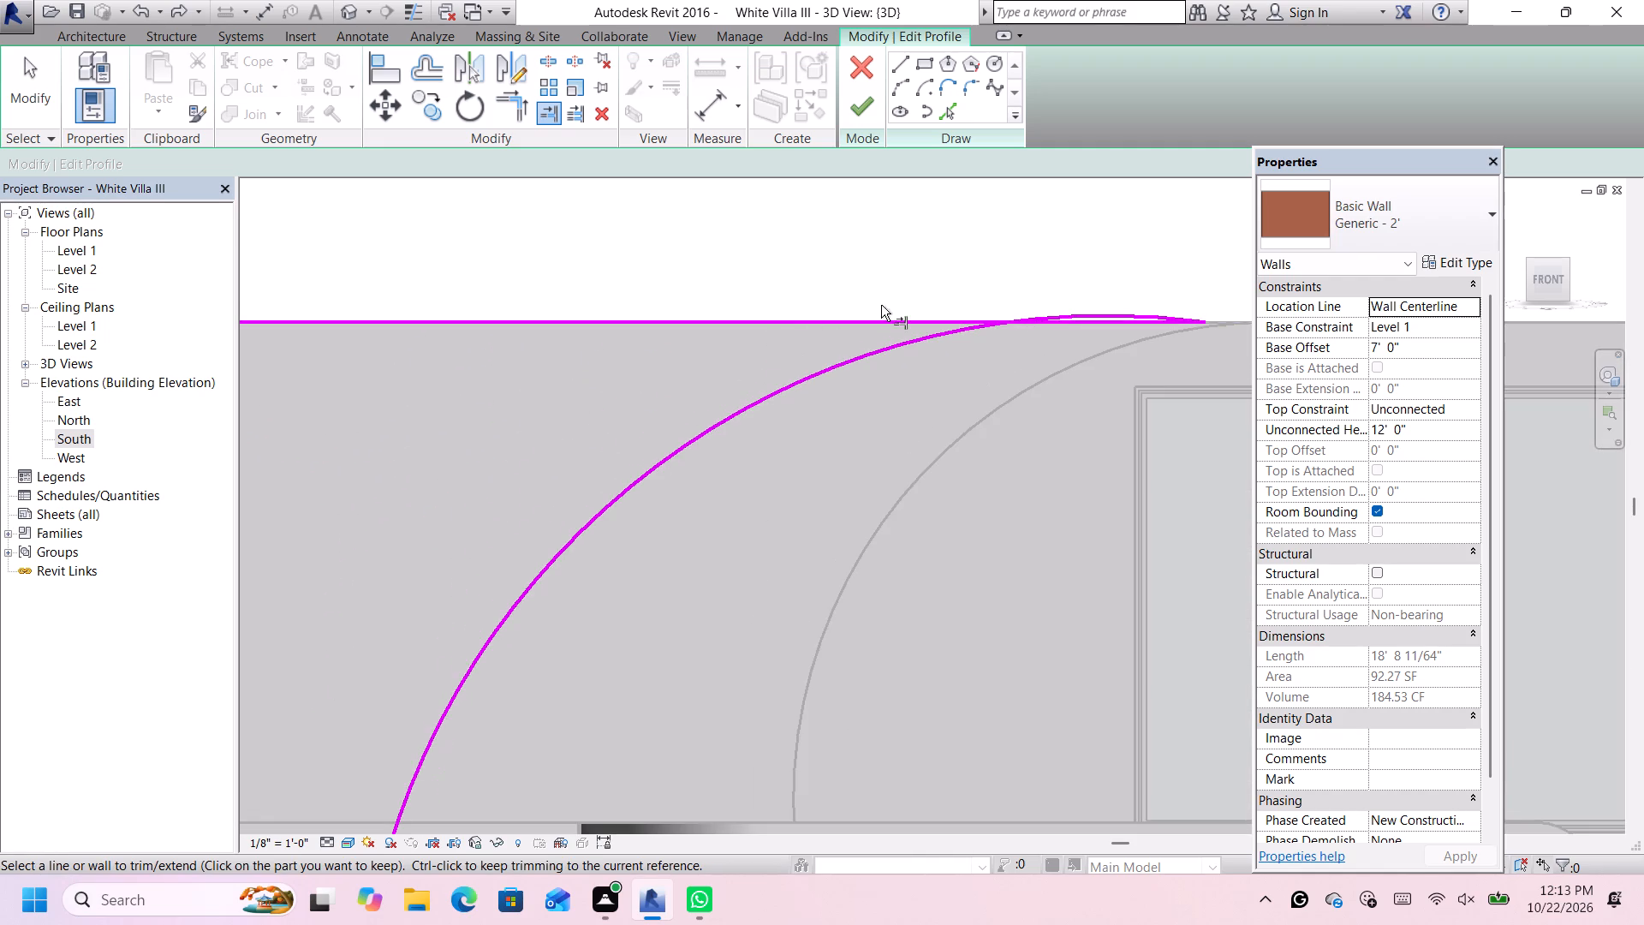
scroll(953, 288, "up", 1)
left_click(949, 335)
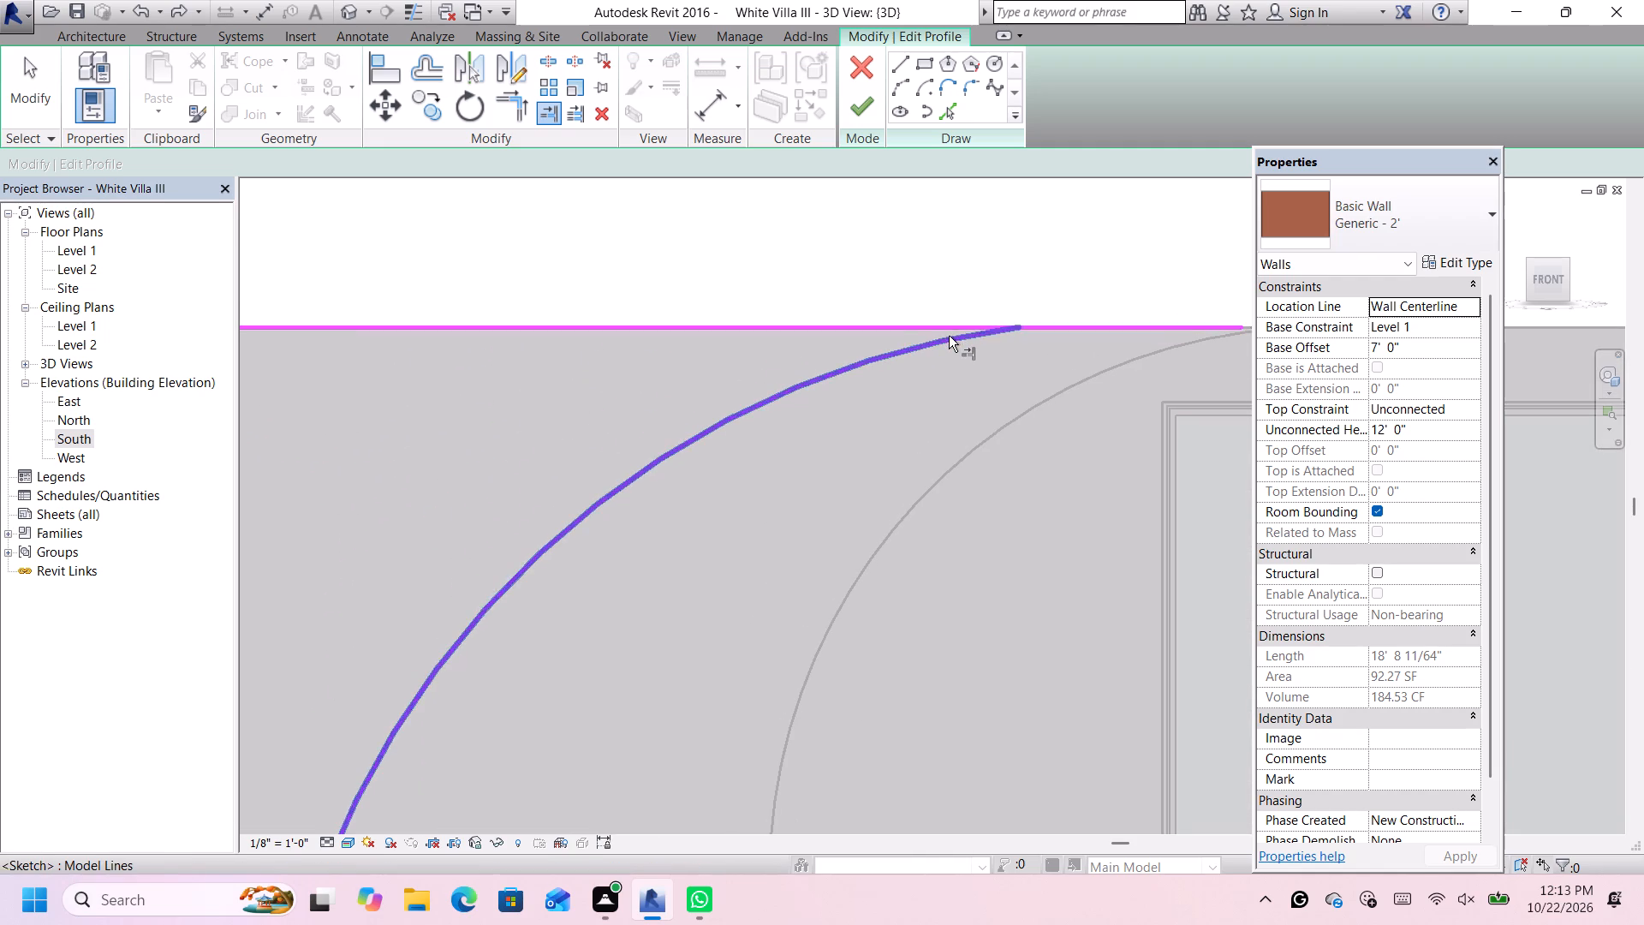
scroll(926, 312, "down", 6)
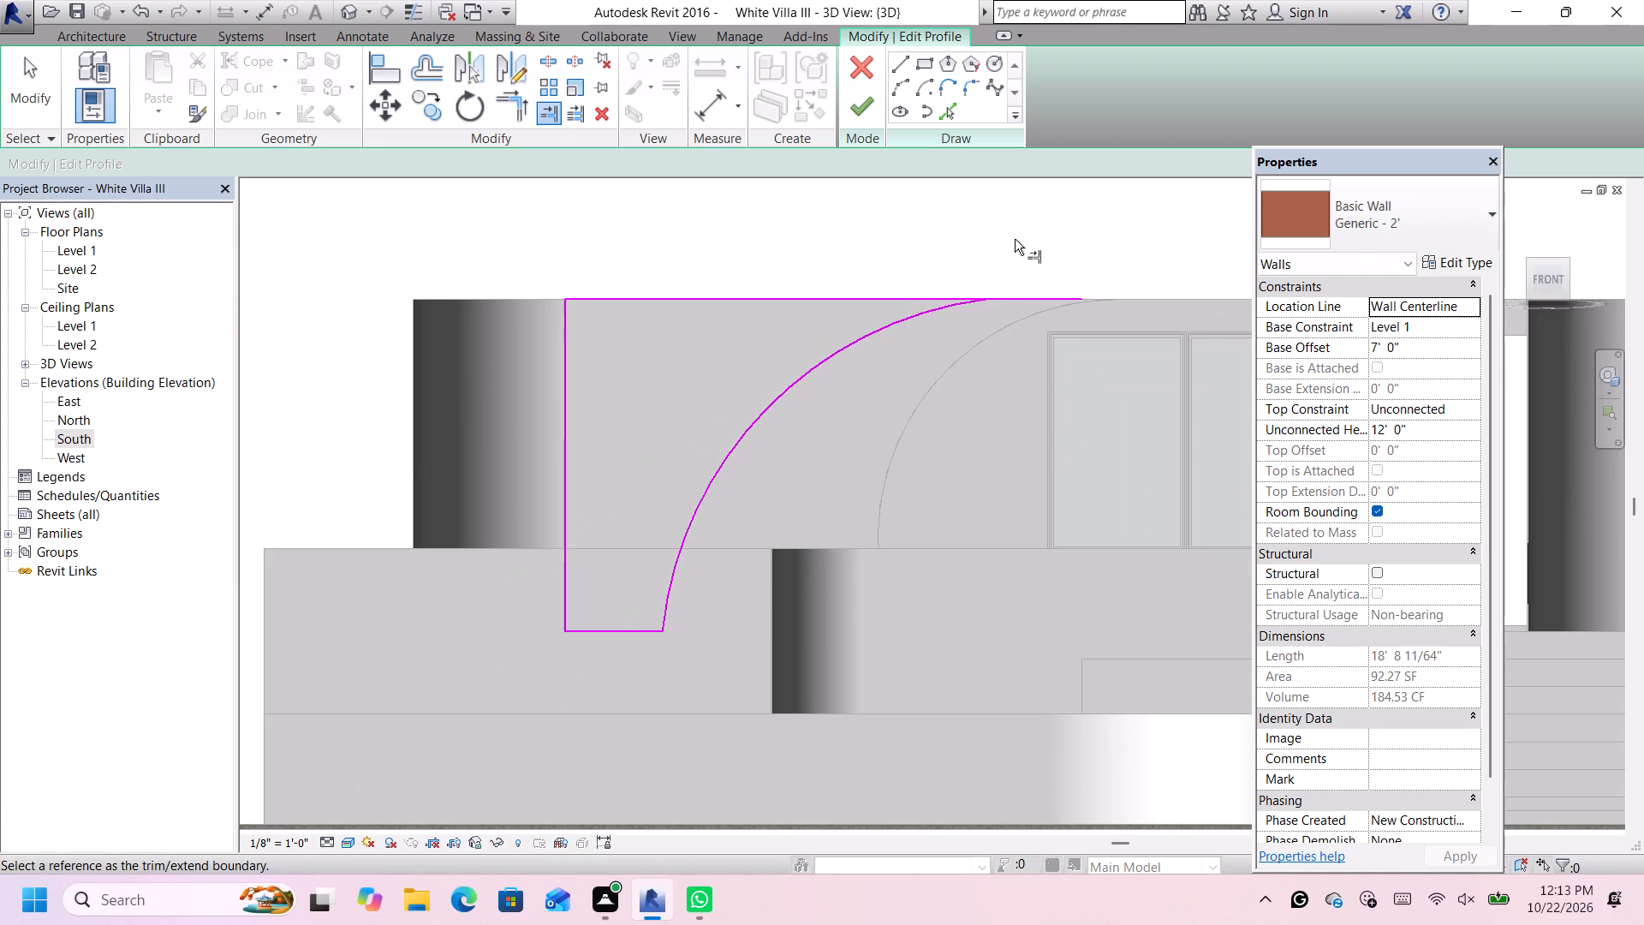
key("space")
key("Escape")
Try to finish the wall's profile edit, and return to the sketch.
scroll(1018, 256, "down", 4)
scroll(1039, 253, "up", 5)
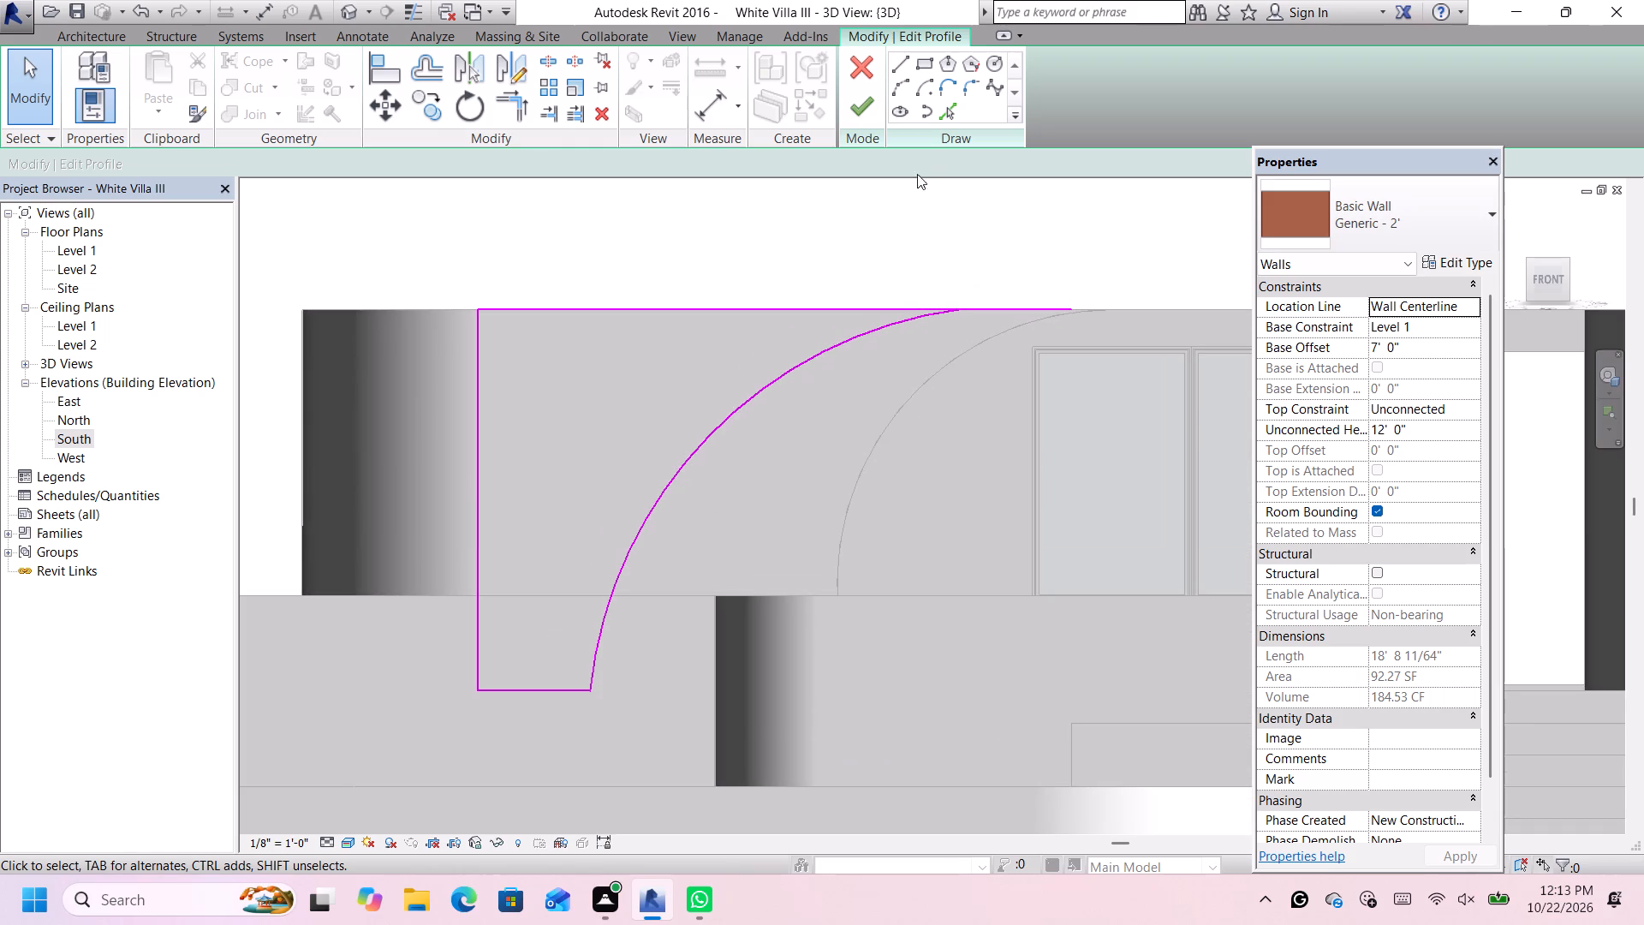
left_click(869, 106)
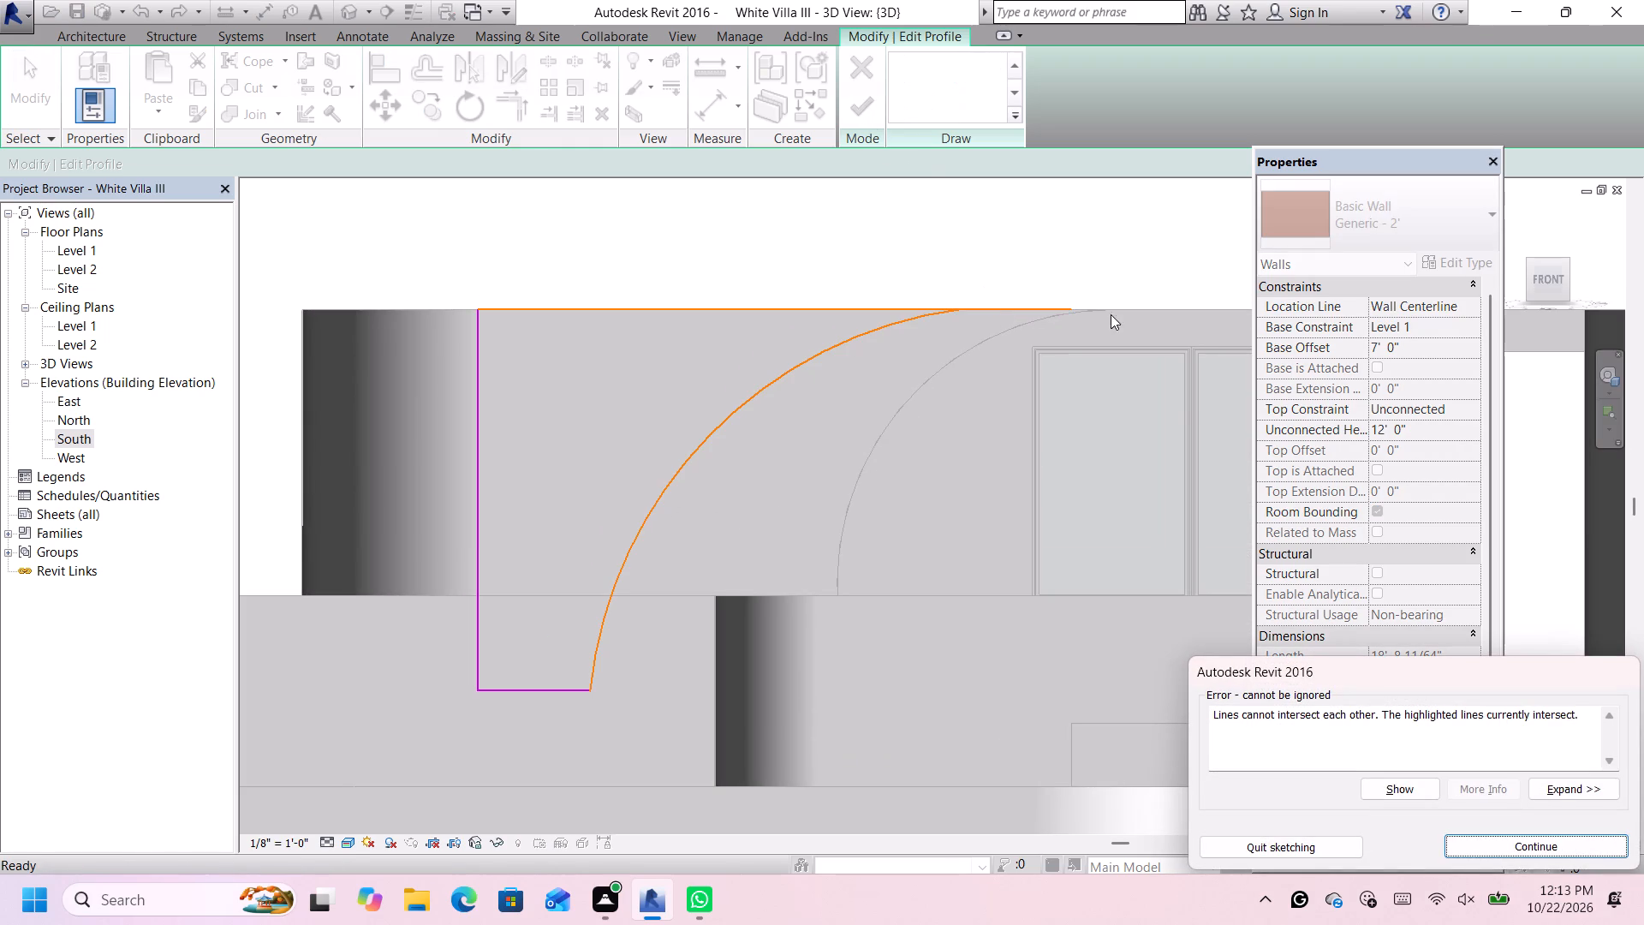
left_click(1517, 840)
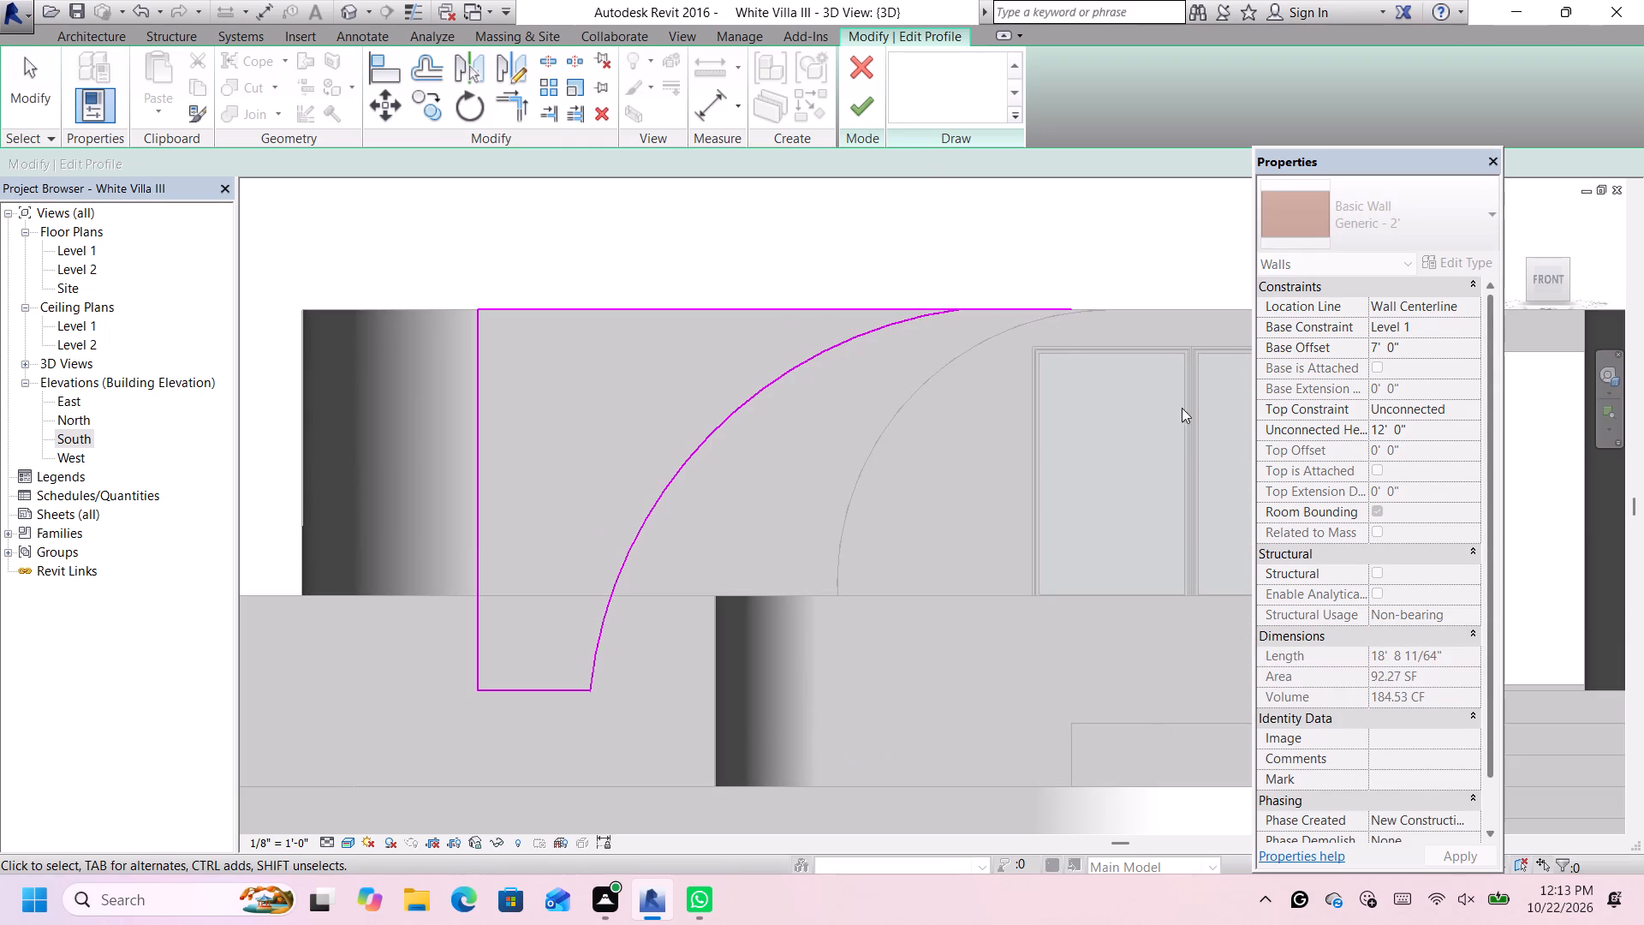
Shorten the profile's top line to about 15' 2" so that it ends at the arc's upper endpoint.
scroll(1051, 308, "up", 2)
left_click(1051, 309)
scroll(1067, 306, "up", 3)
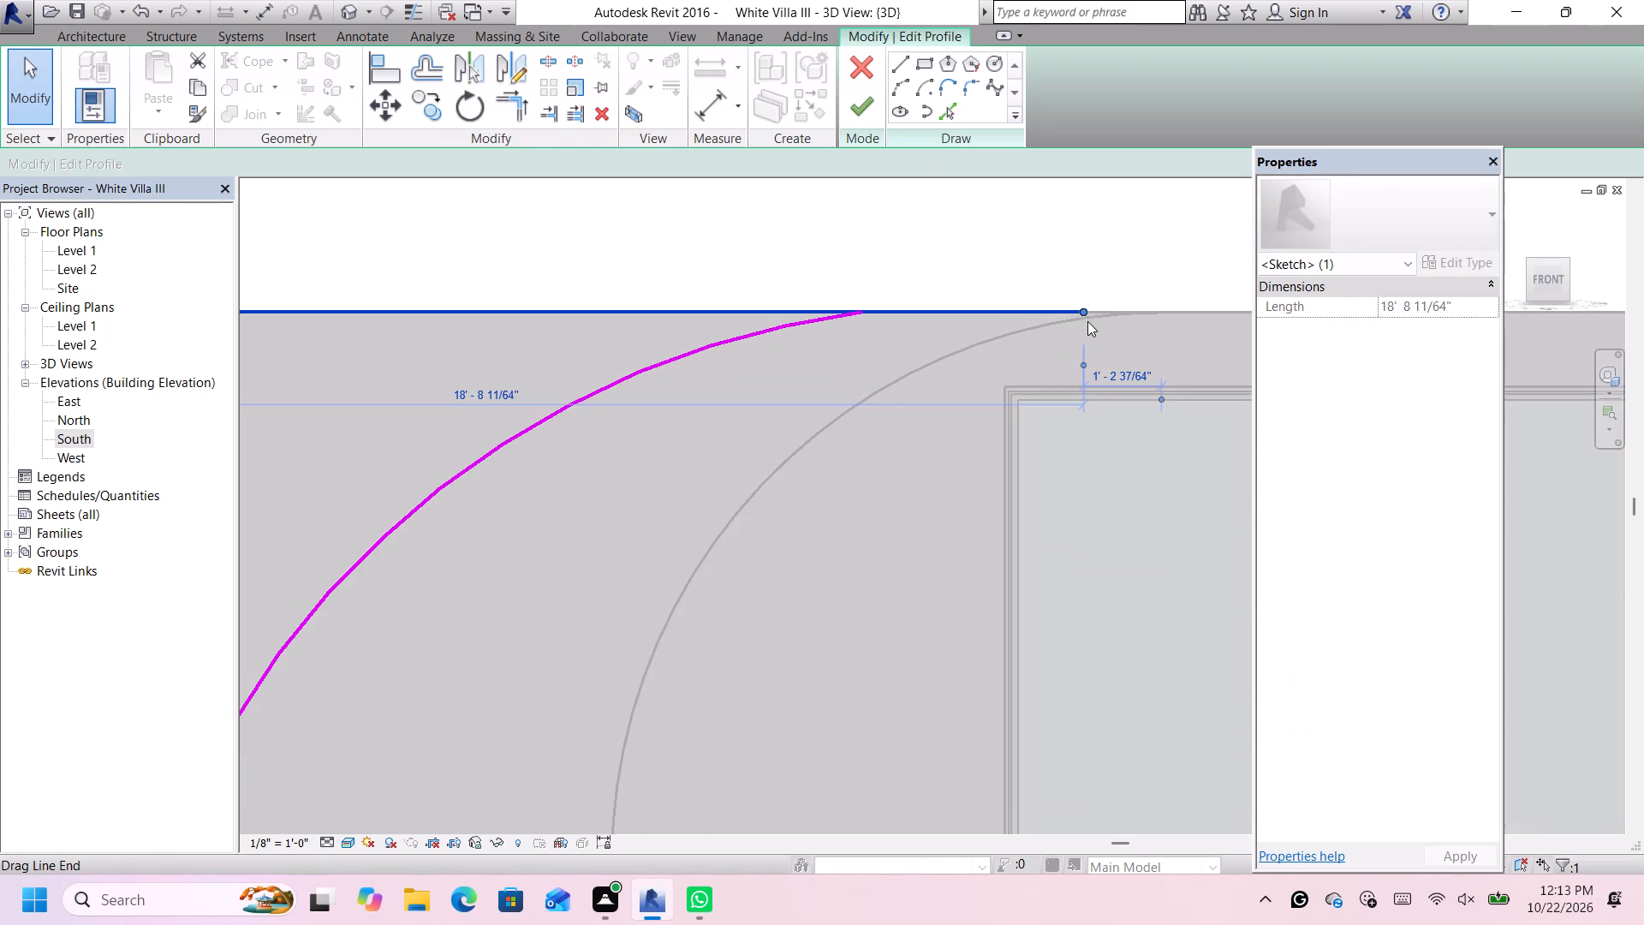
left_click_drag(1083, 309, 857, 311)
scroll(931, 291, "down", 13)
scroll(995, 260, "up", 4)
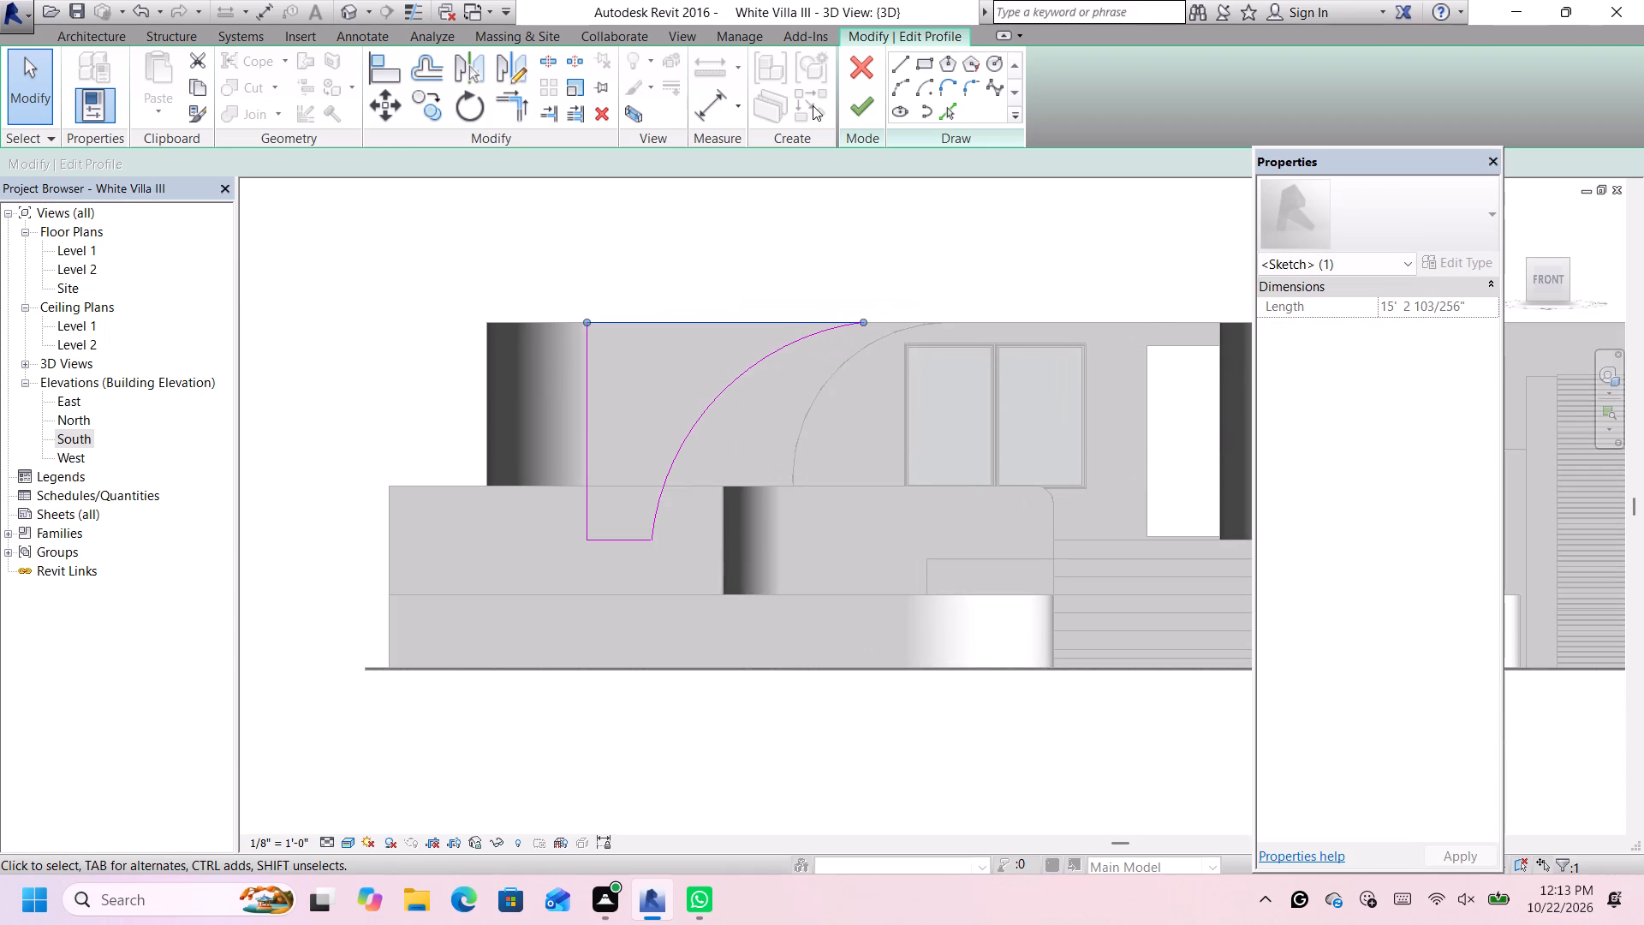
Finish the profile edit of the outer arc-cut wall.
left_click(857, 104)
scroll(918, 279, "up", 2)
left_click(934, 275)
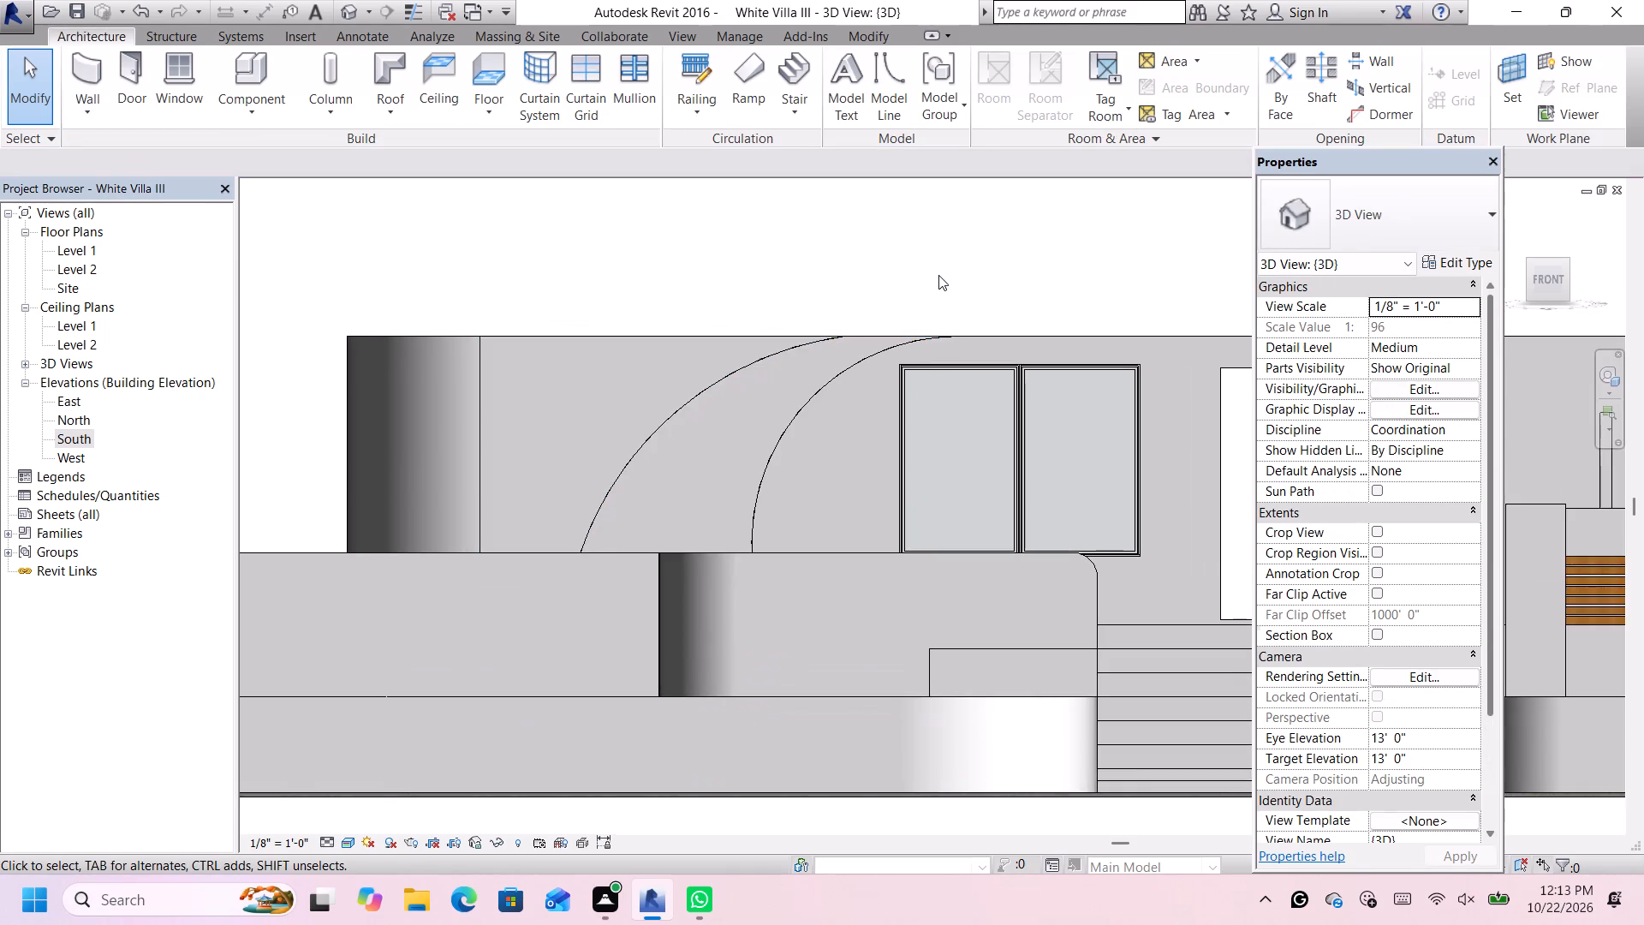
Open the profile of the inner arc-cut Generic - 2' wall for editing and shorten its bottom line to 10' 0".
scroll(945, 272, "down", 3)
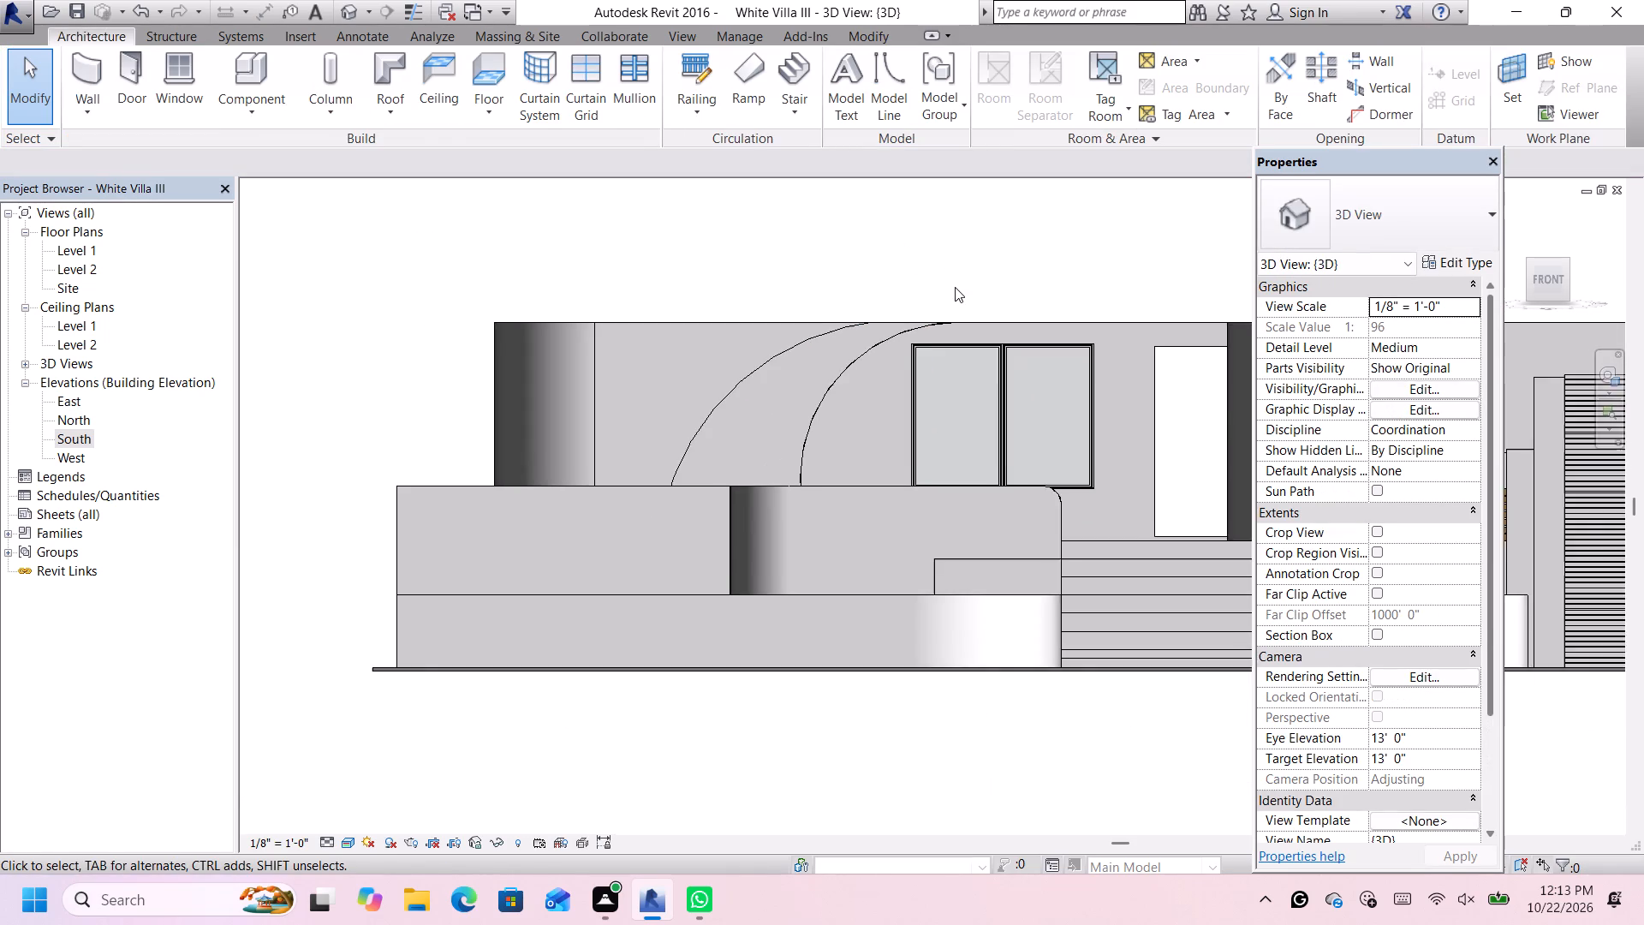
scroll(1030, 298, "down", 3)
scroll(919, 379, "up", 4)
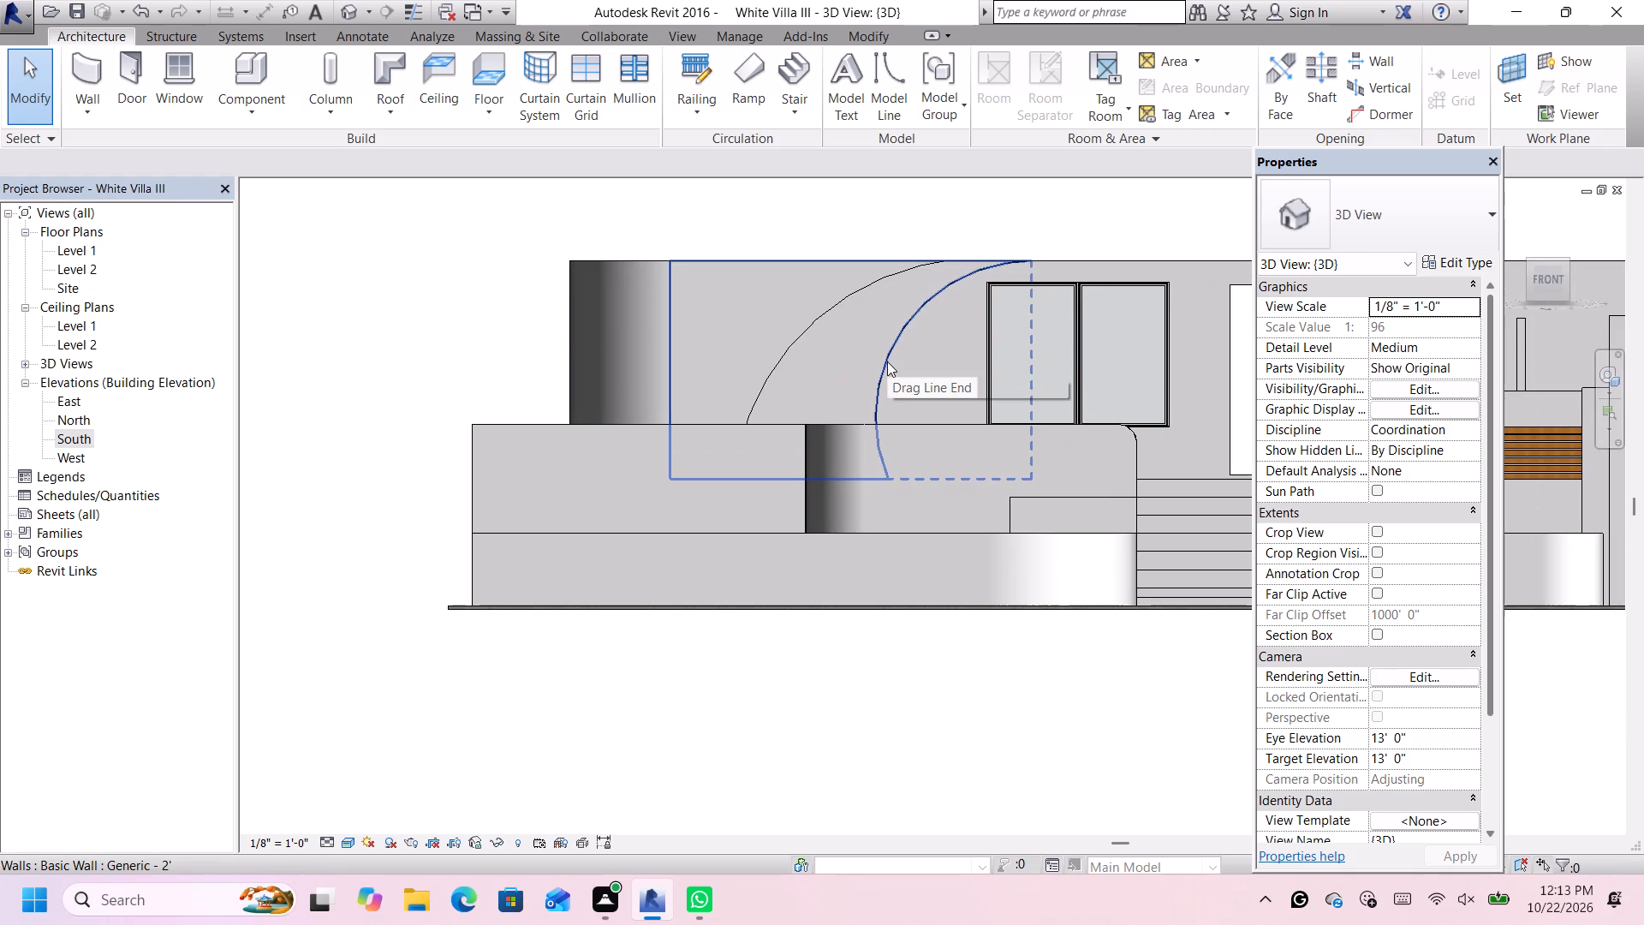
left_click(887, 361)
scroll(938, 317, "down", 3)
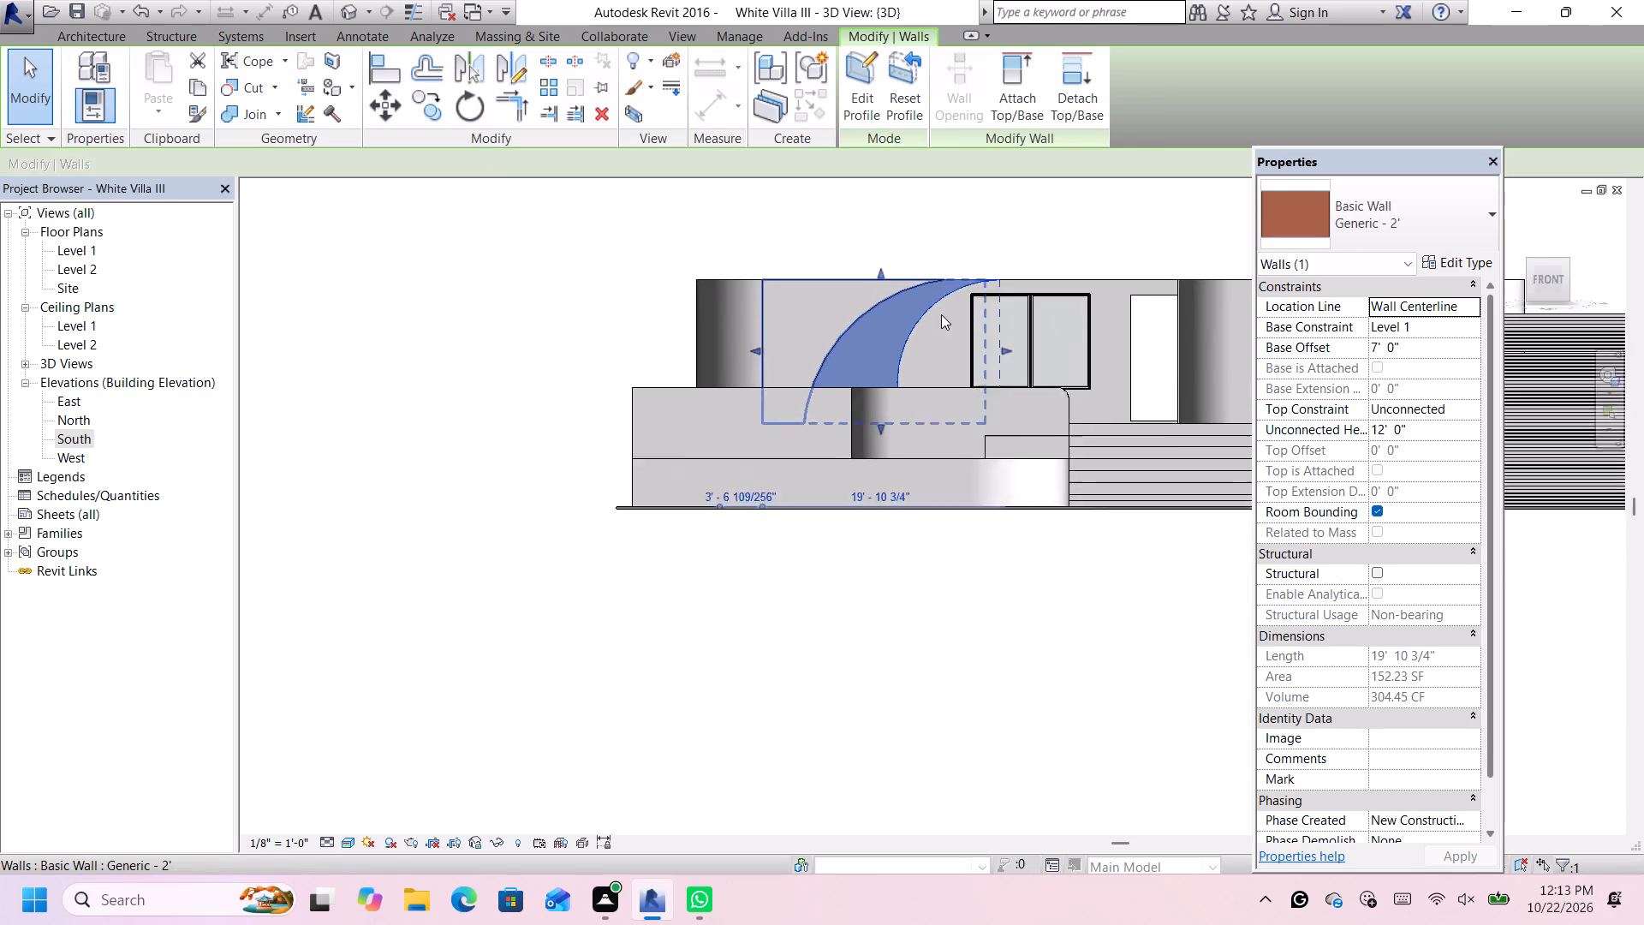
scroll(941, 314, "down", 1)
scroll(1044, 224, "up", 3)
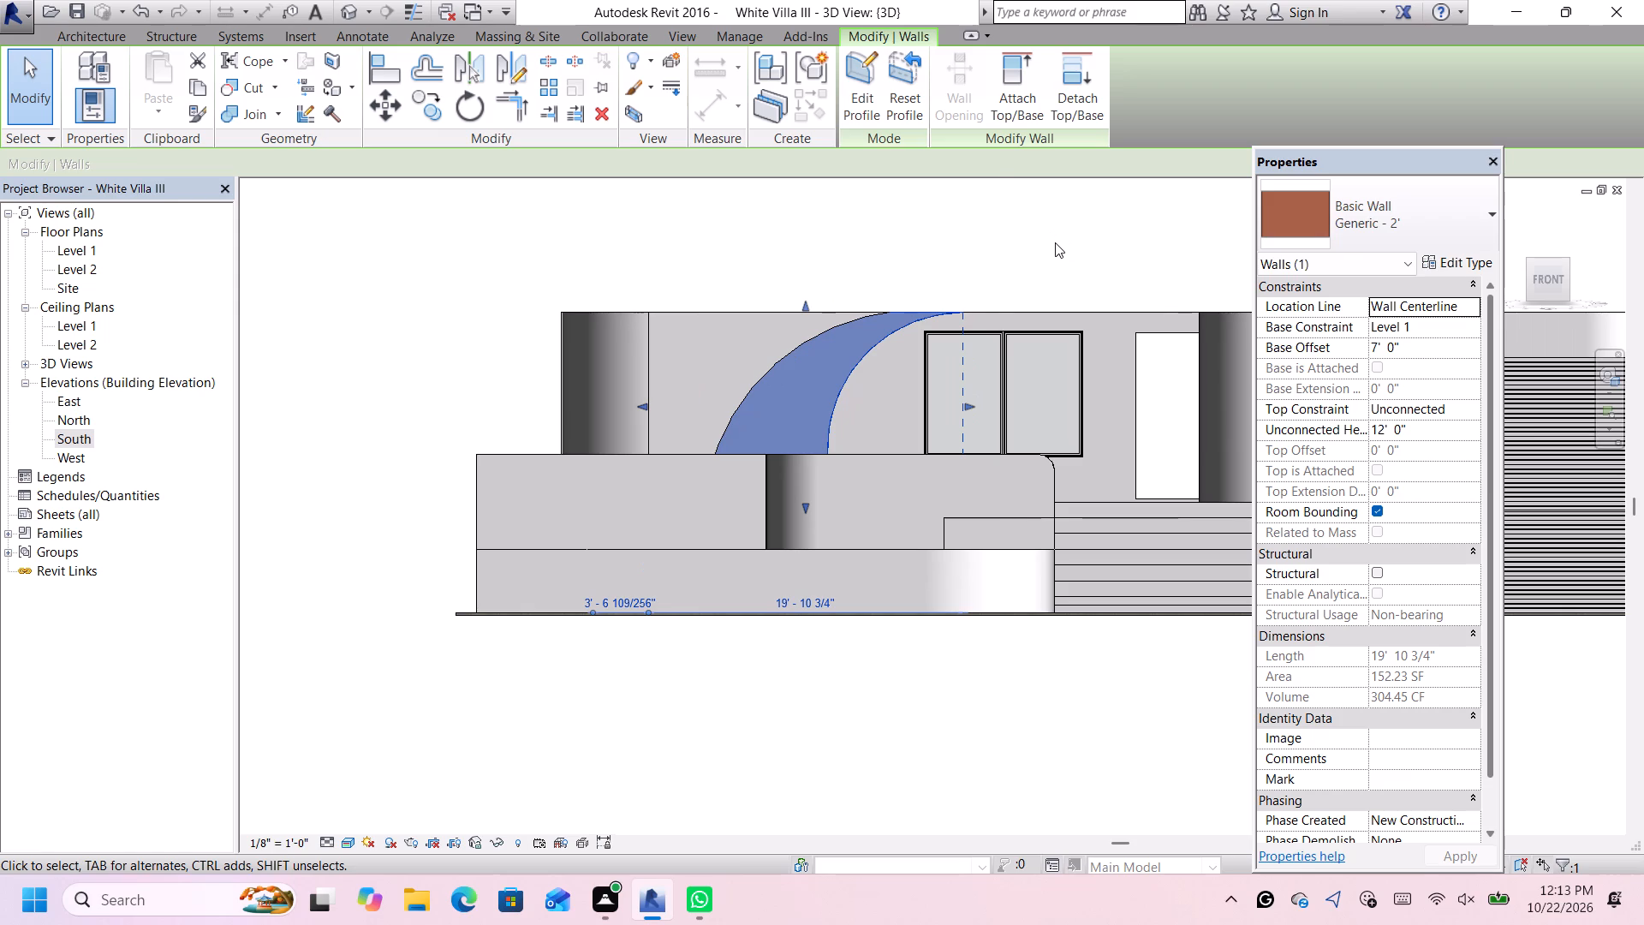
scroll(1041, 266, "up", 1)
left_click(958, 122)
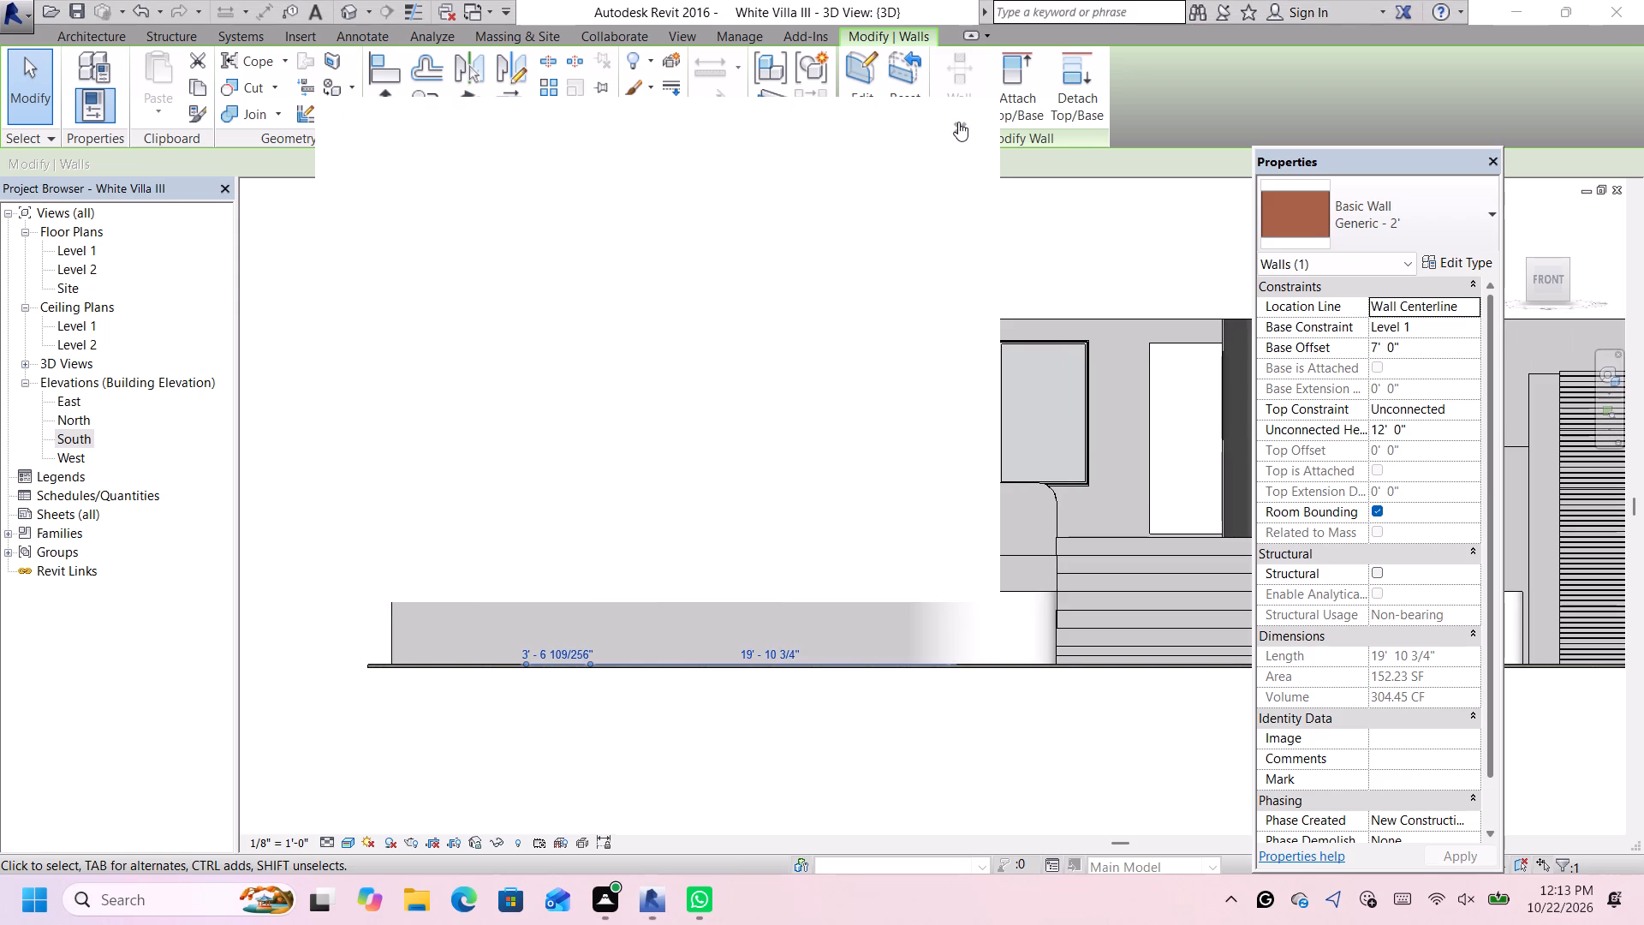
scroll(821, 468, "up", 1)
scroll(799, 445, "down", 1)
scroll(798, 445, "up", 1)
left_click(796, 442)
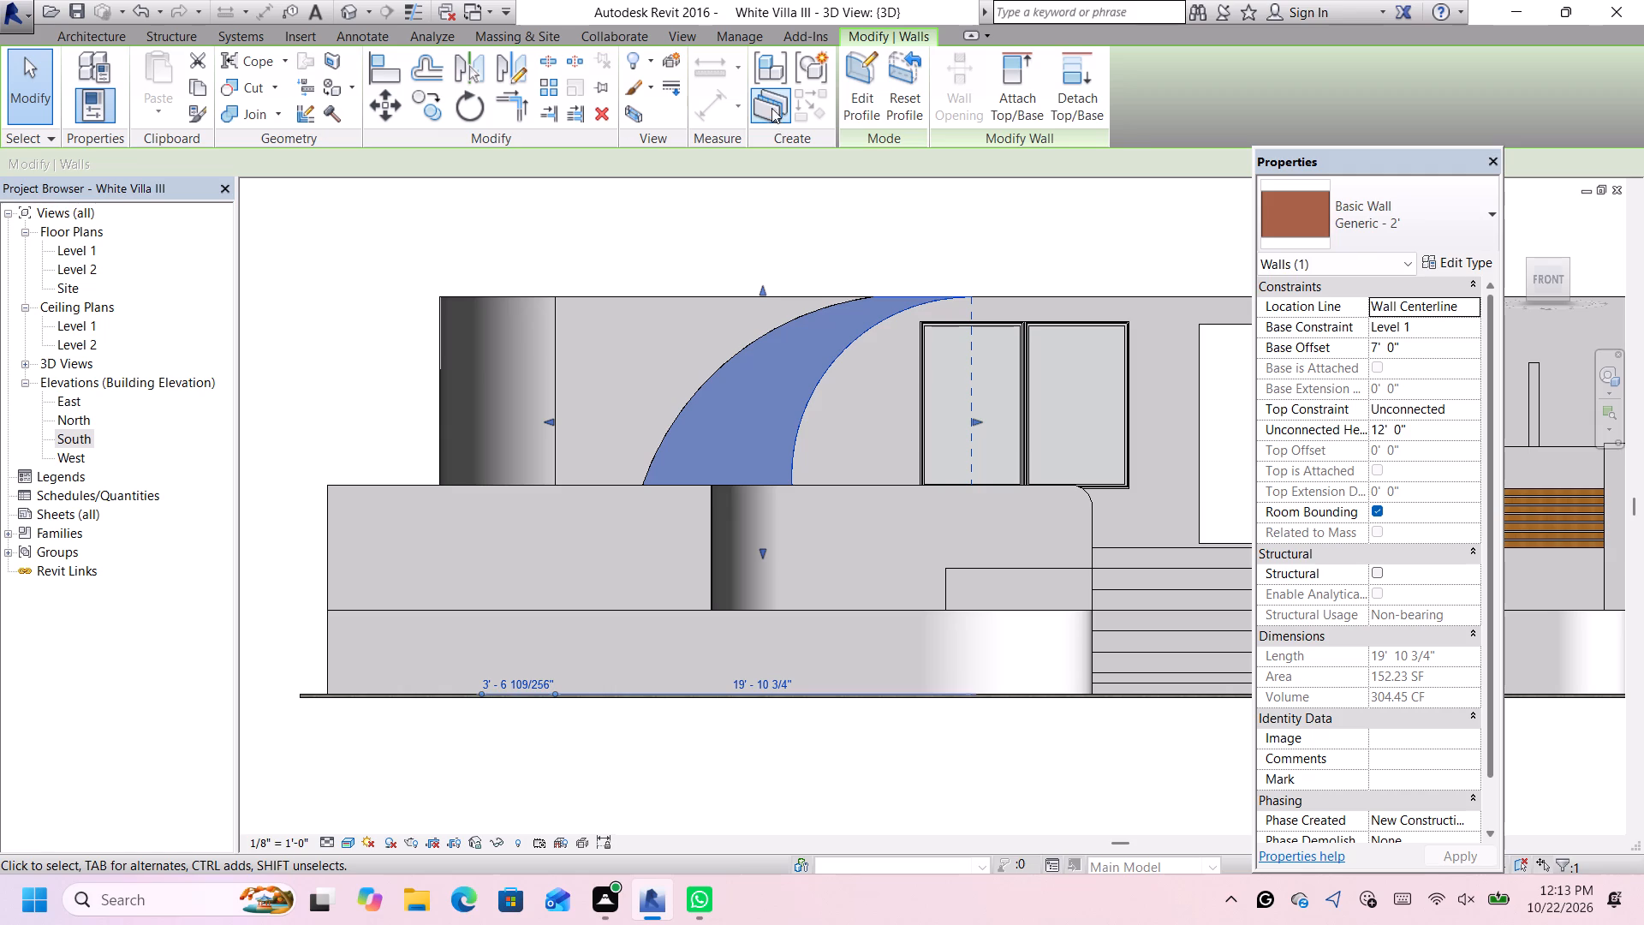
left_click(863, 75)
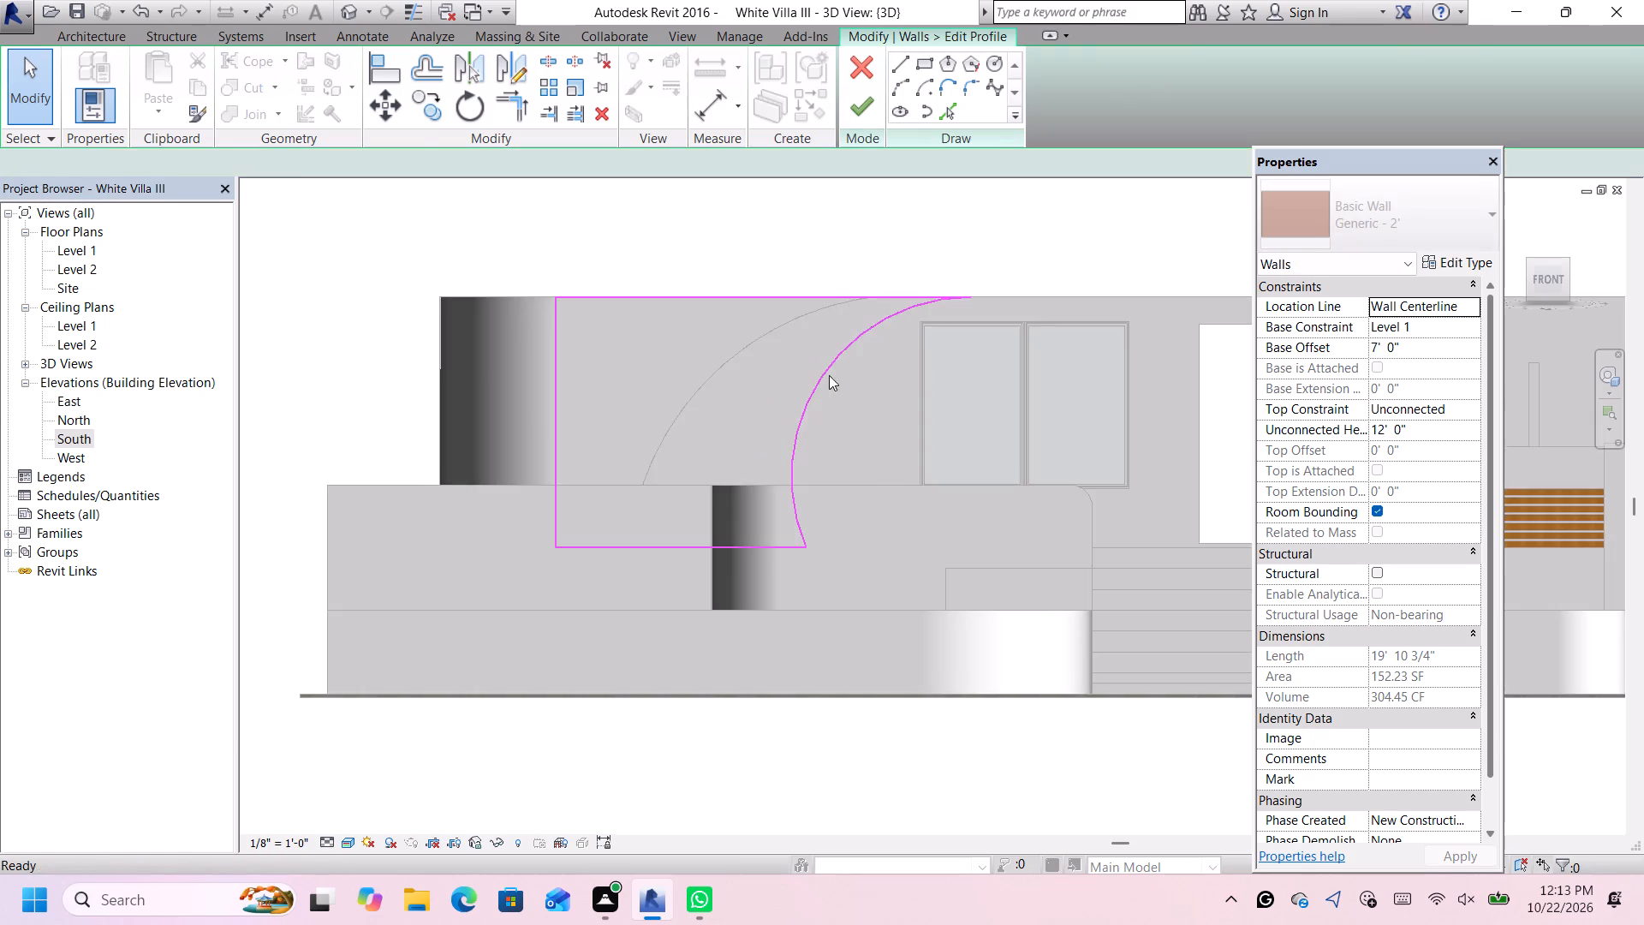
scroll(828, 403, "up", 3)
left_click(768, 621)
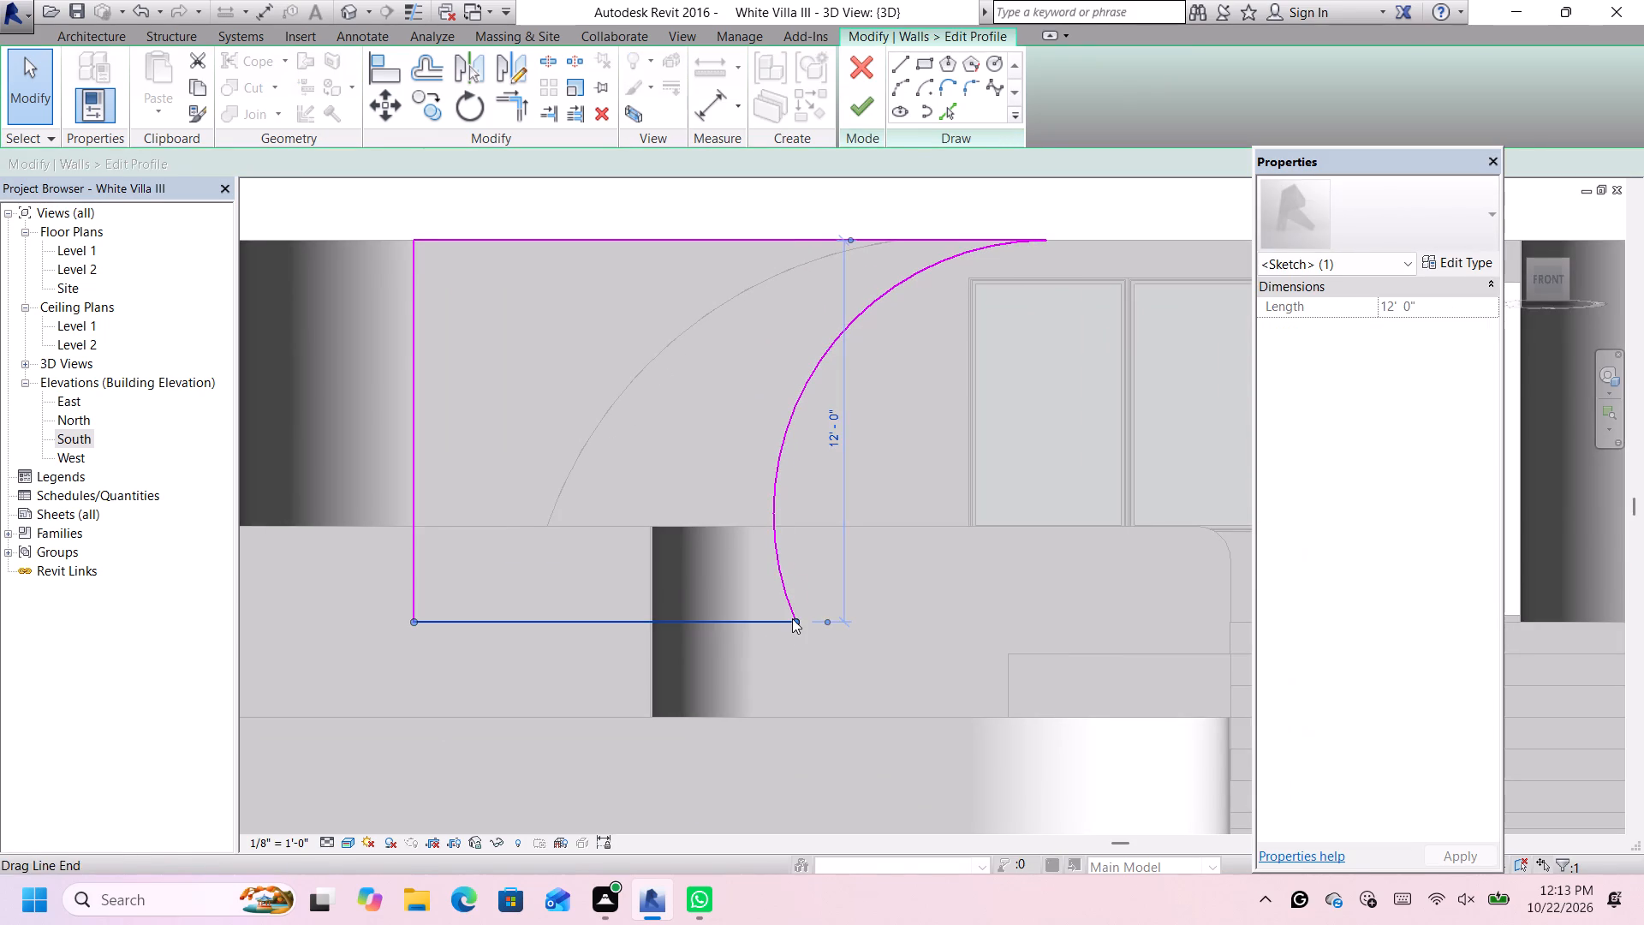
left_click_drag(792, 618, 737, 617)
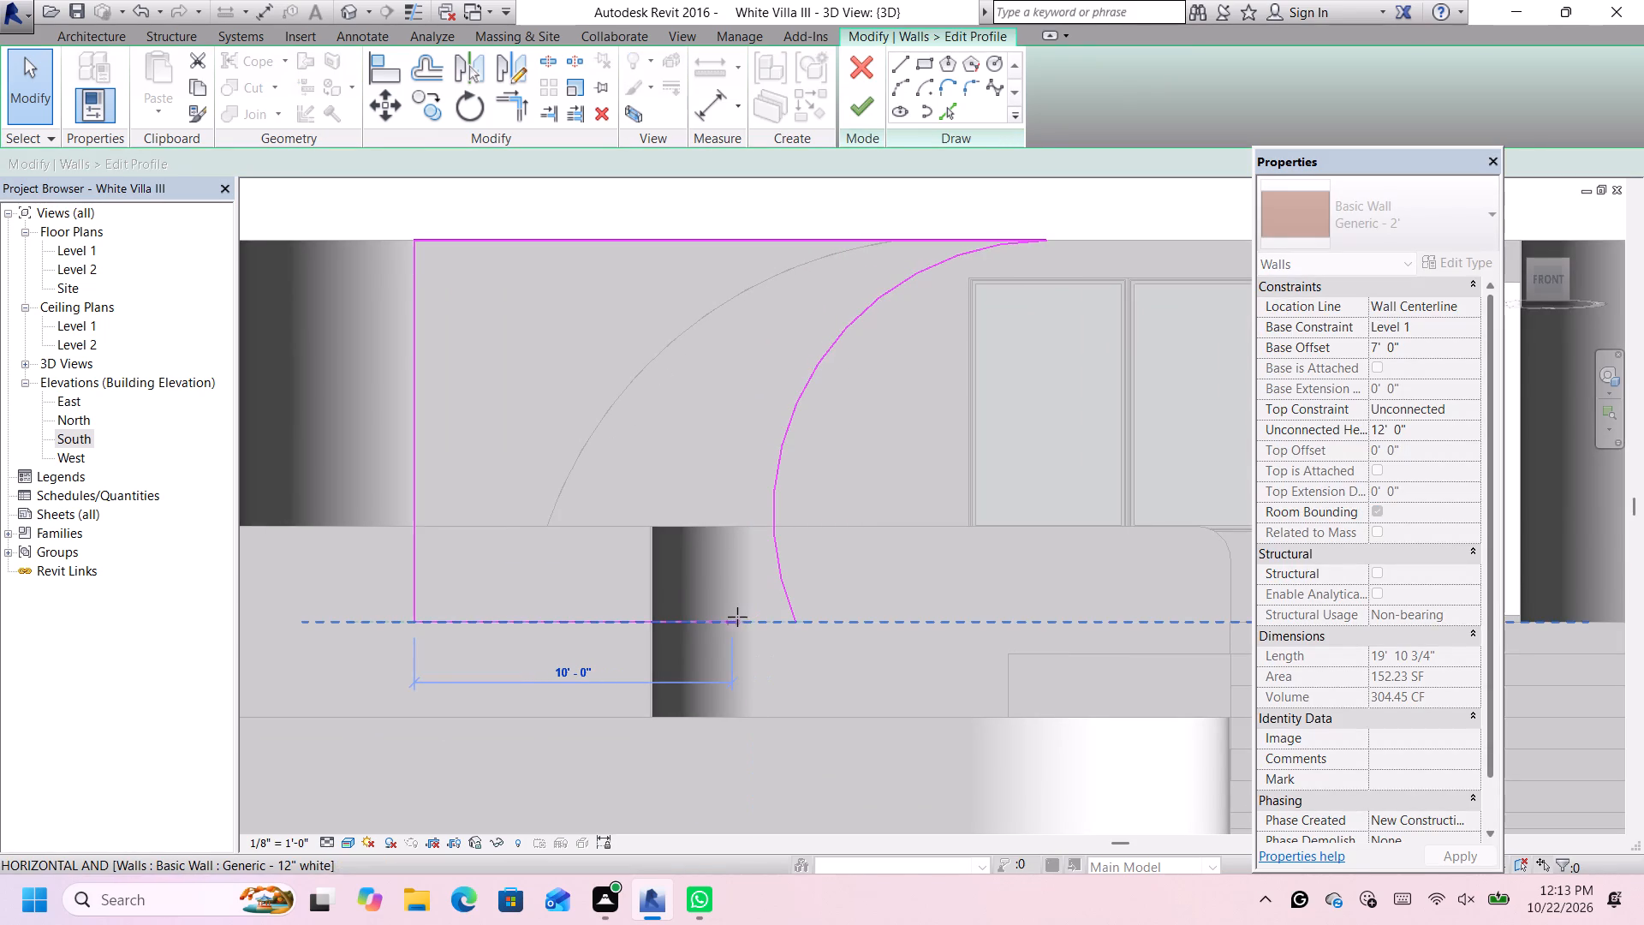
left_click_drag(737, 617, 731, 617)
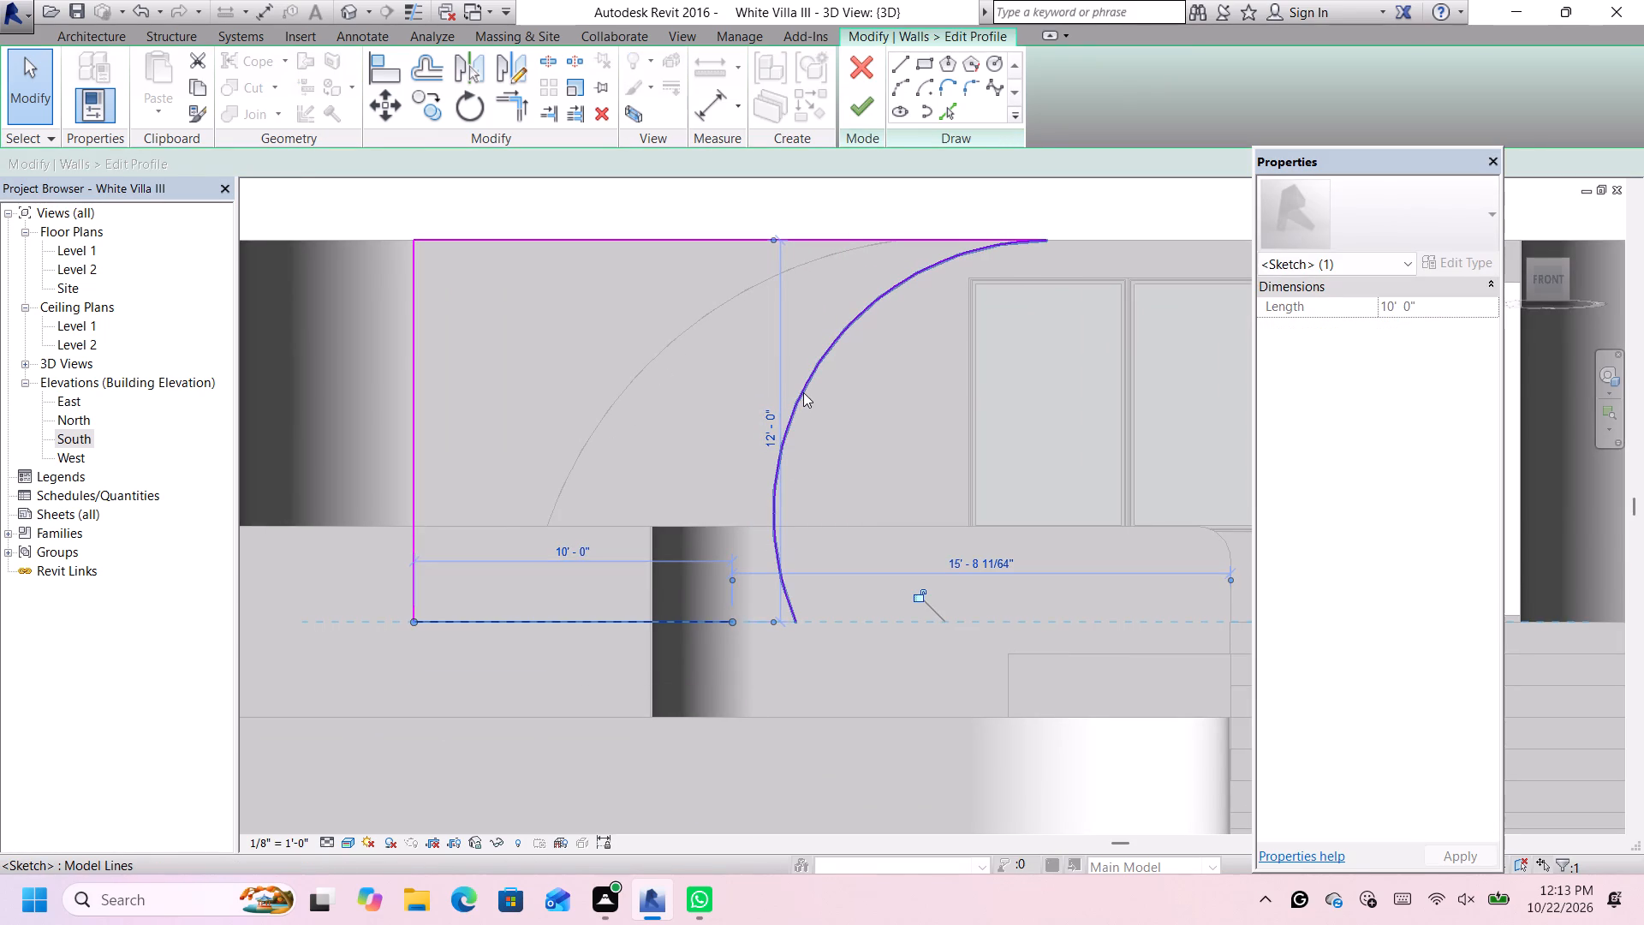
Replace the profile's arc with a start-end-radius arc of about 10' 1" radius joining the top and bottom line ends, and finish the edit.
left_click(803, 392)
key("Delete")
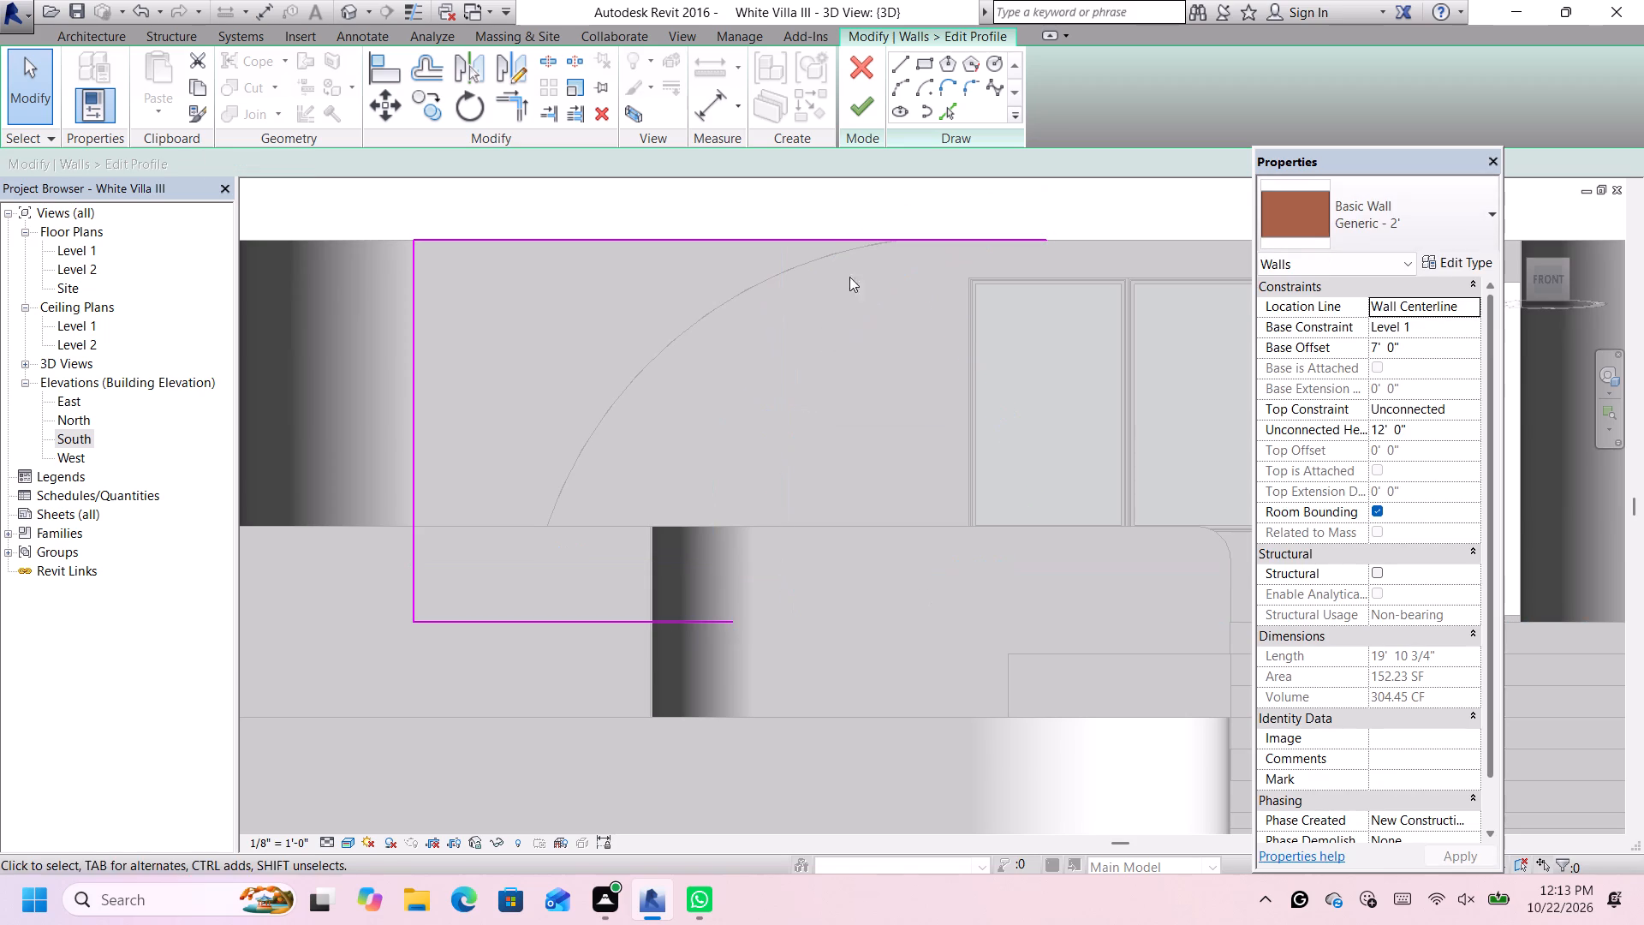
left_click(903, 90)
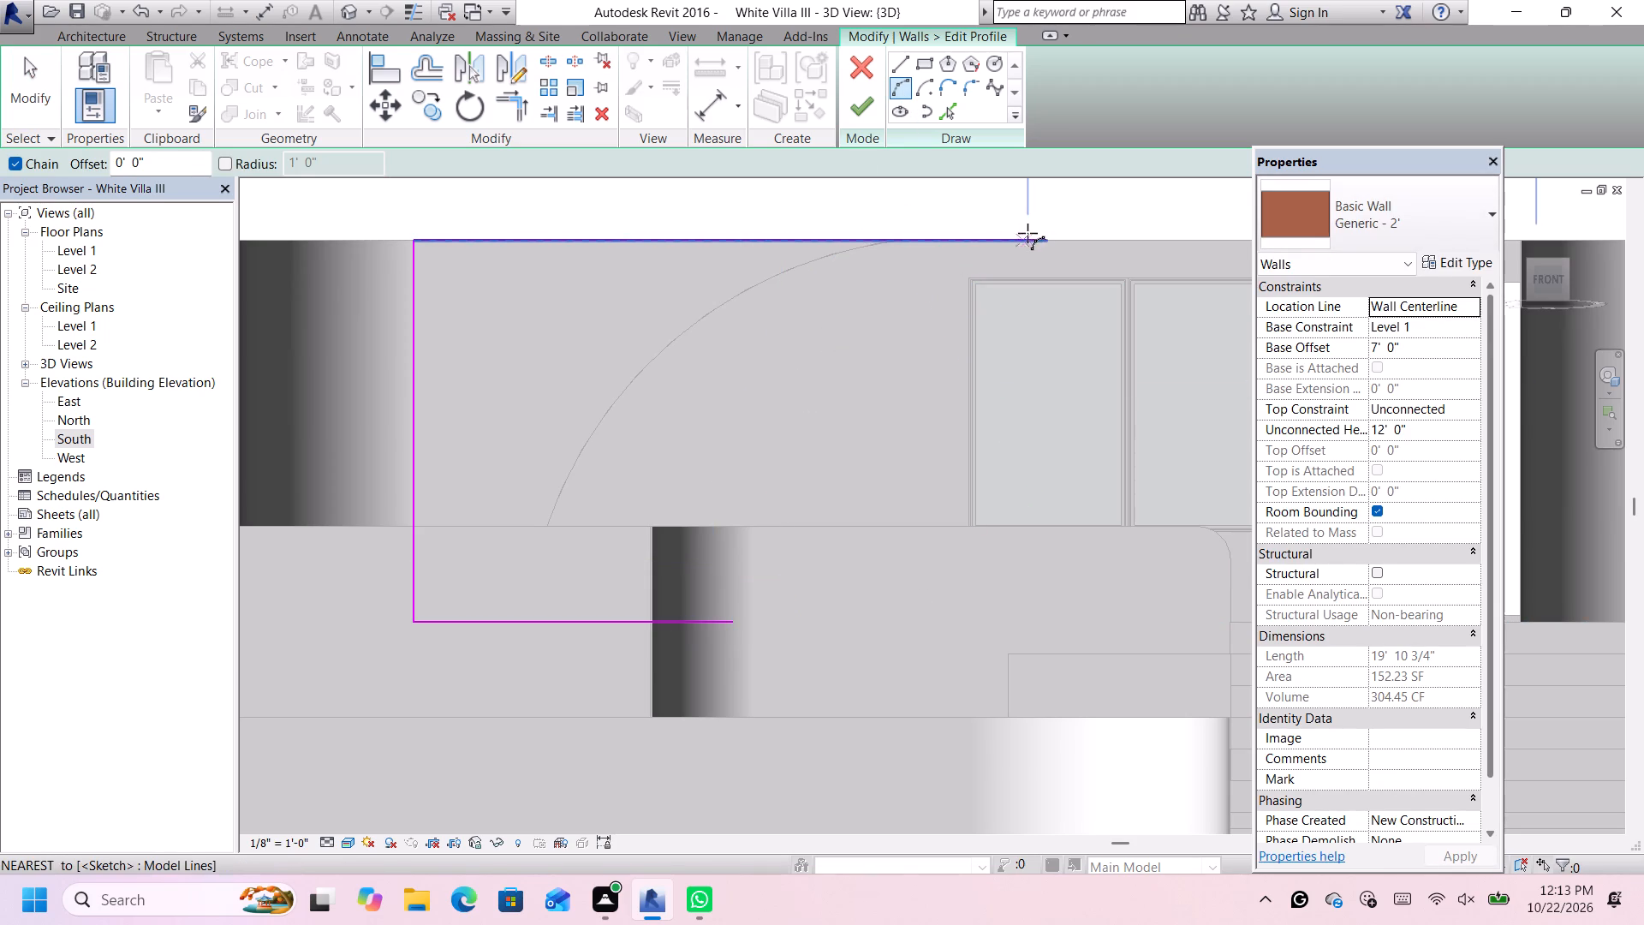
left_click(1040, 239)
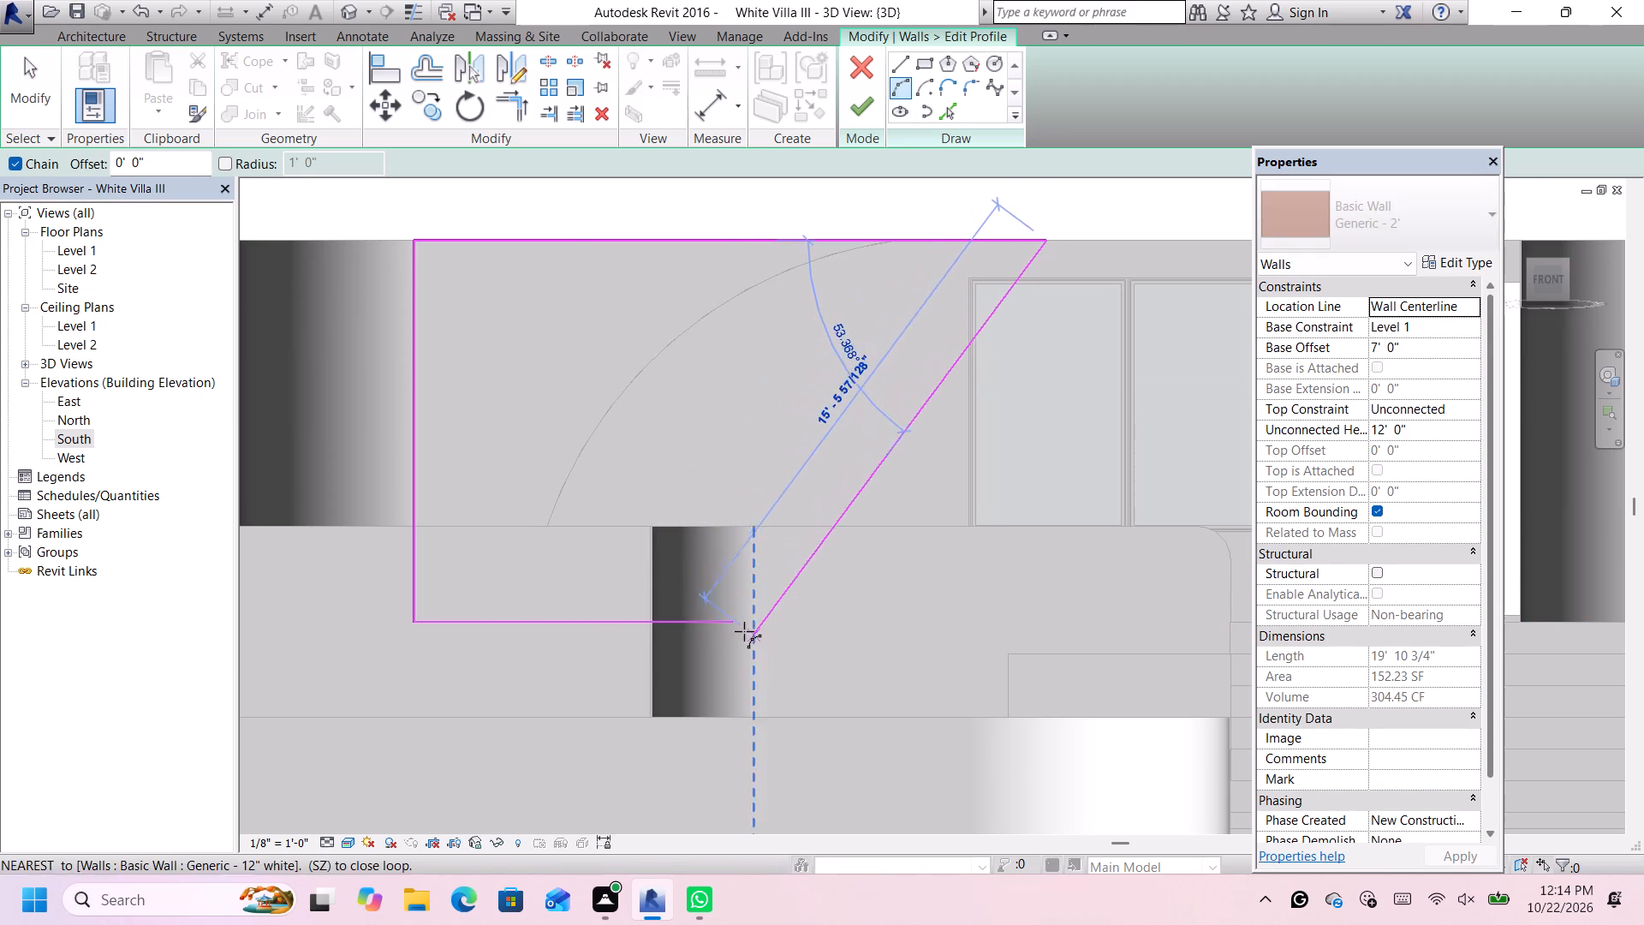
left_click(739, 625)
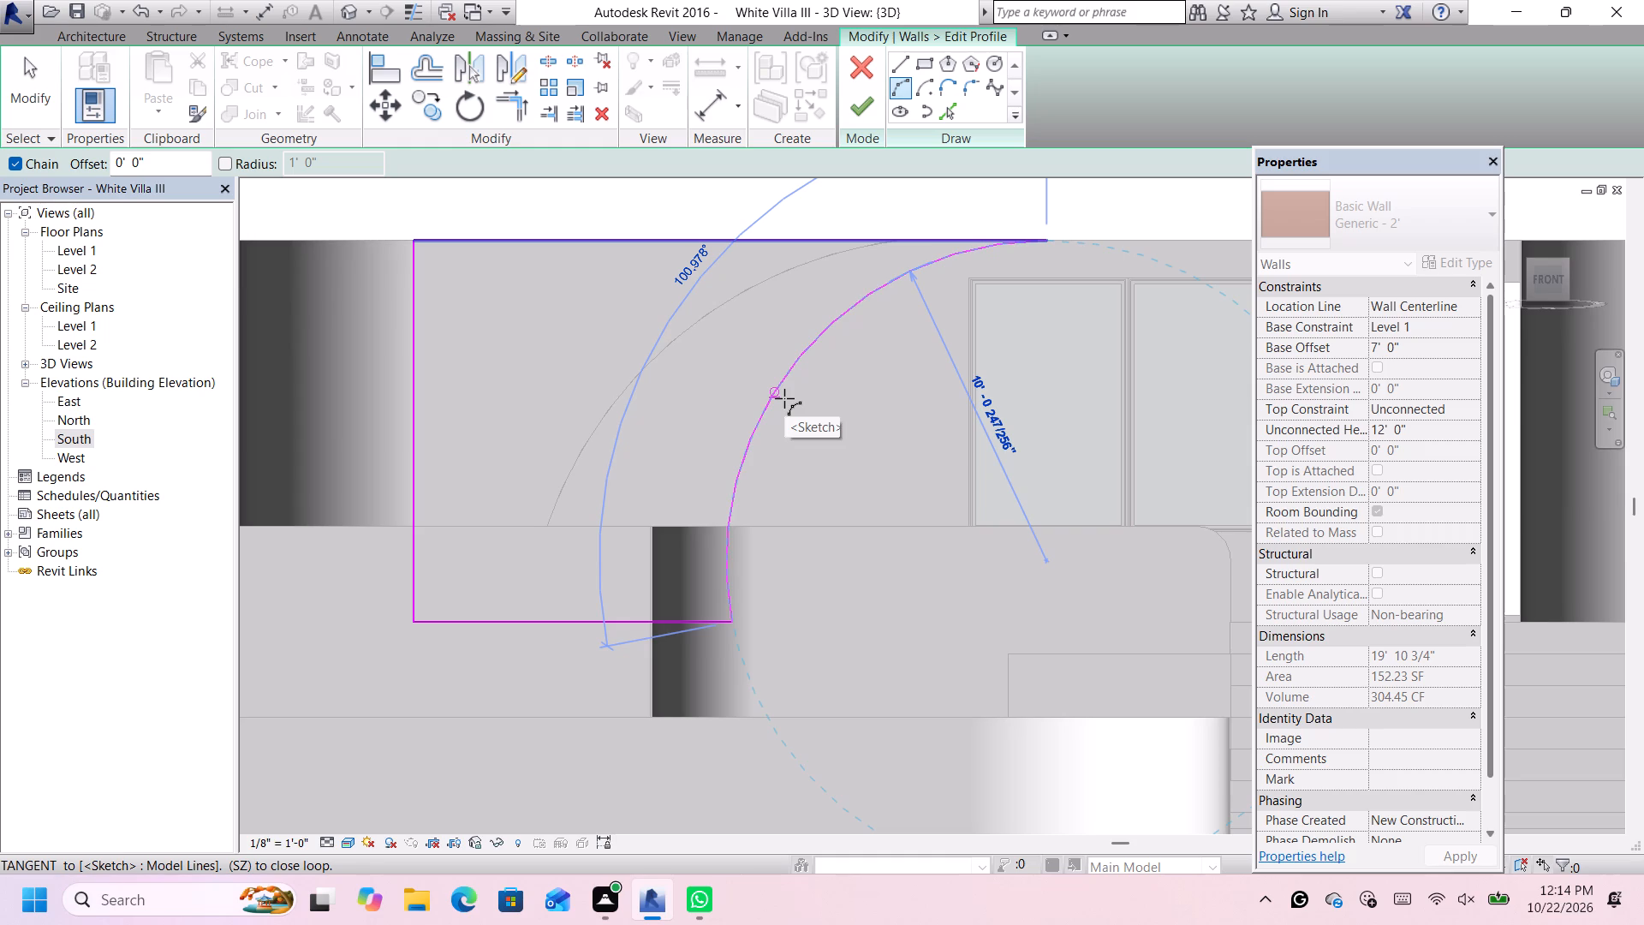
left_click(784, 398)
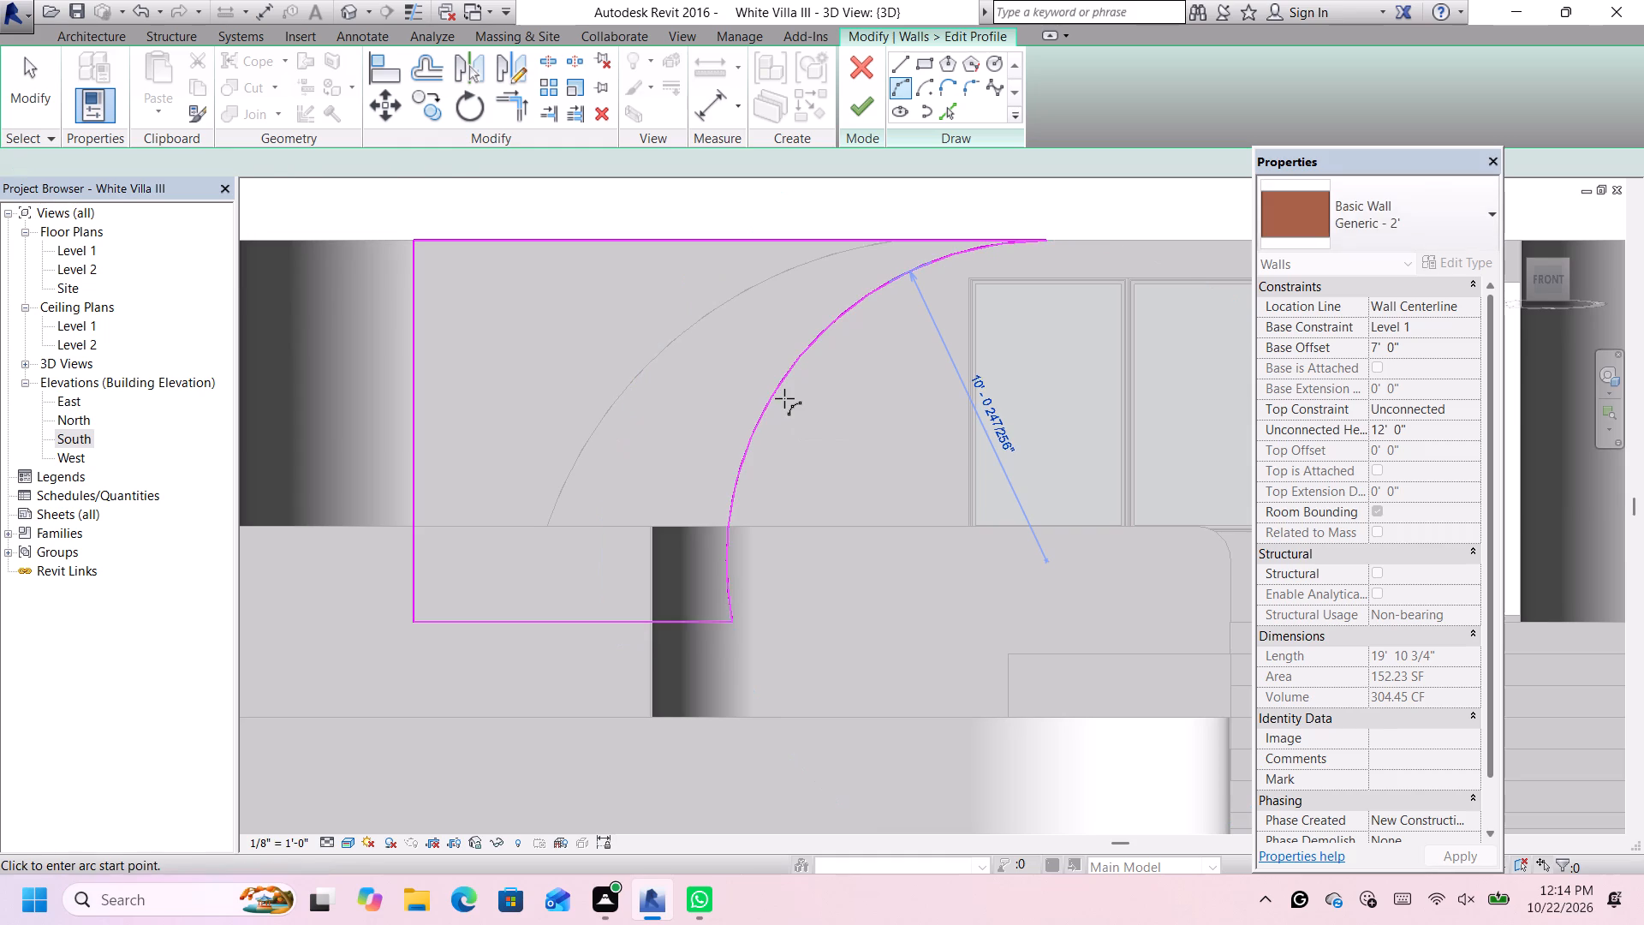
left_click(857, 109)
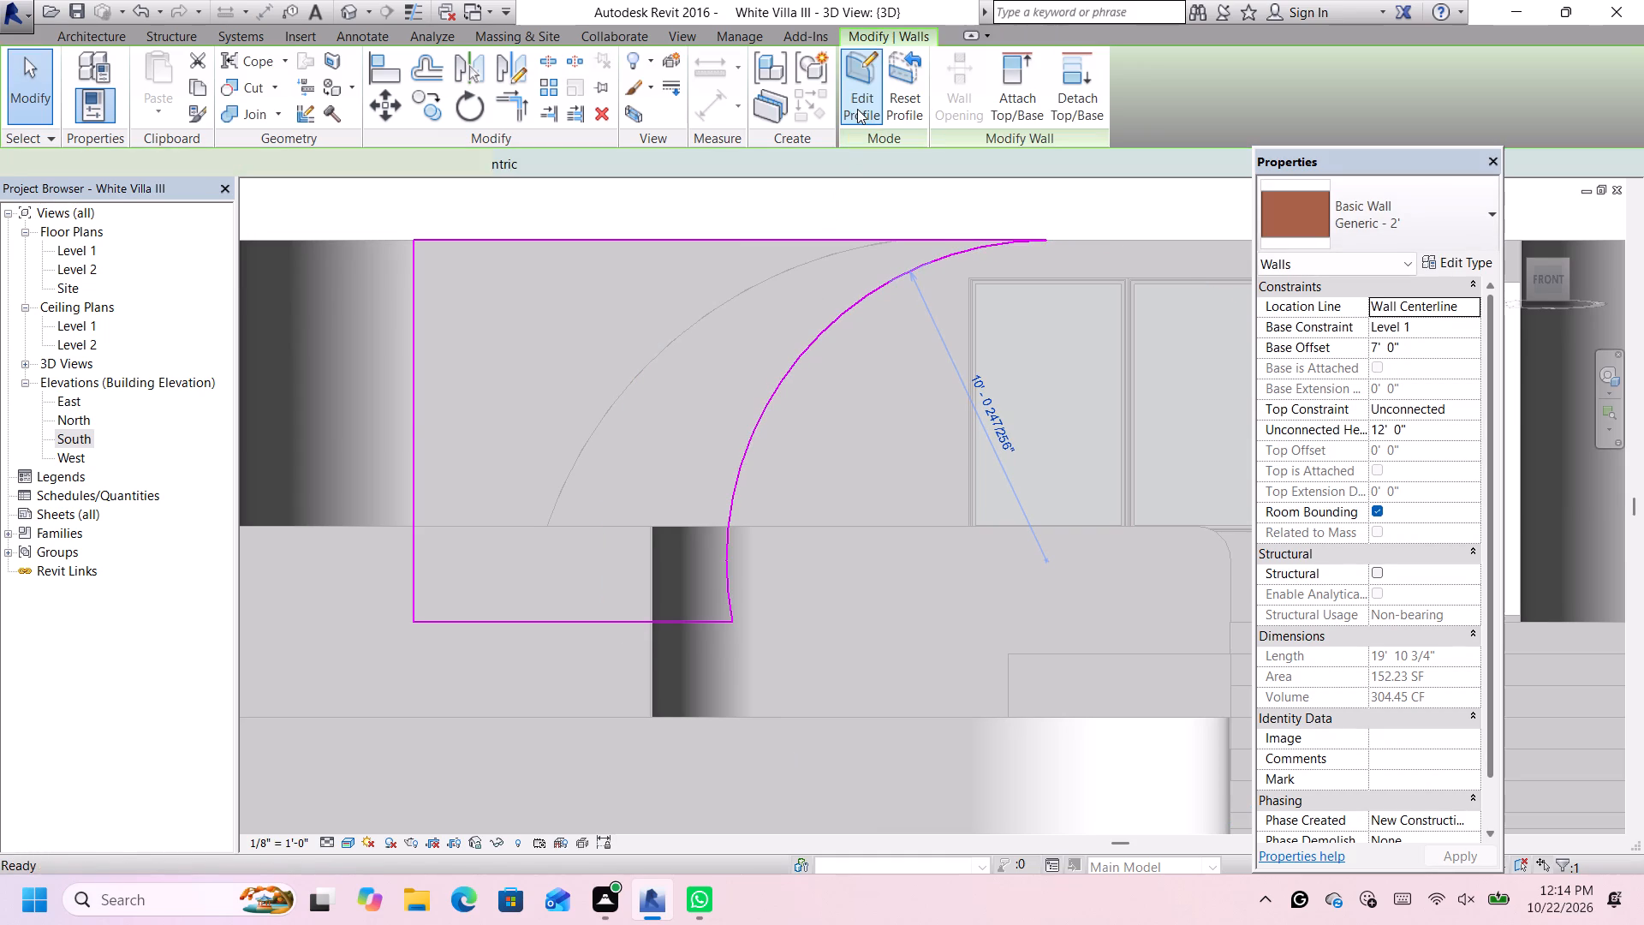
scroll(813, 210, "down", 3)
left_click(836, 188)
Edit the 12" white wall's profile to widen the door opening, nudging its window-side edge slightly toward the windows.
scroll(843, 188, "down", 6)
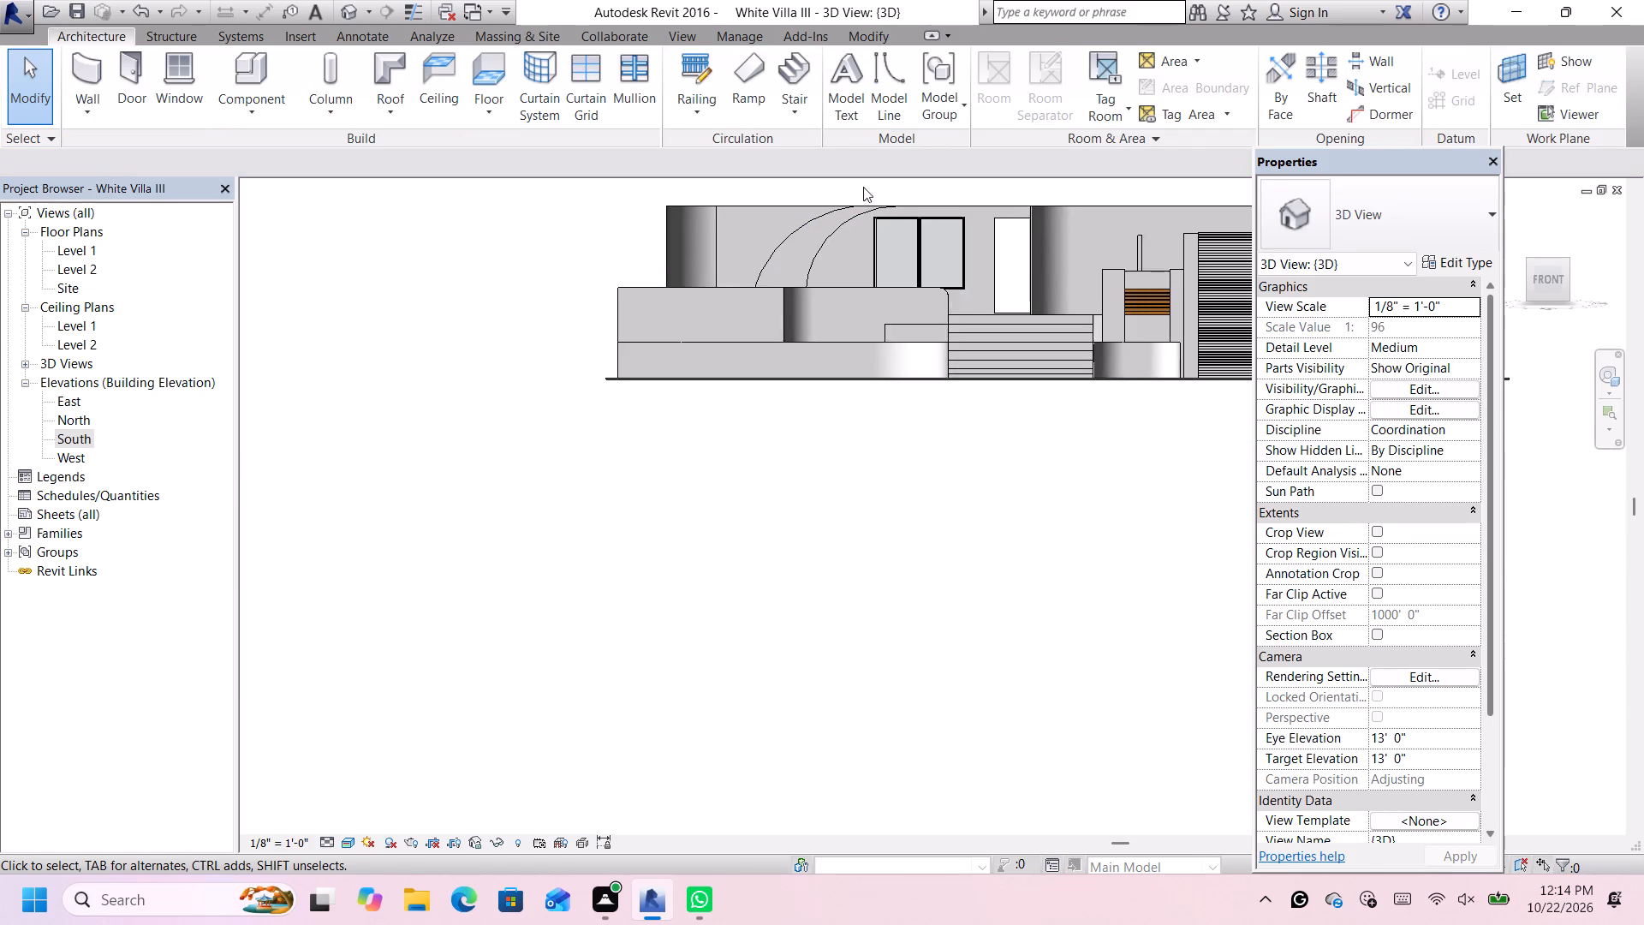
scroll(879, 178, "up", 2)
scroll(950, 190, "up", 4)
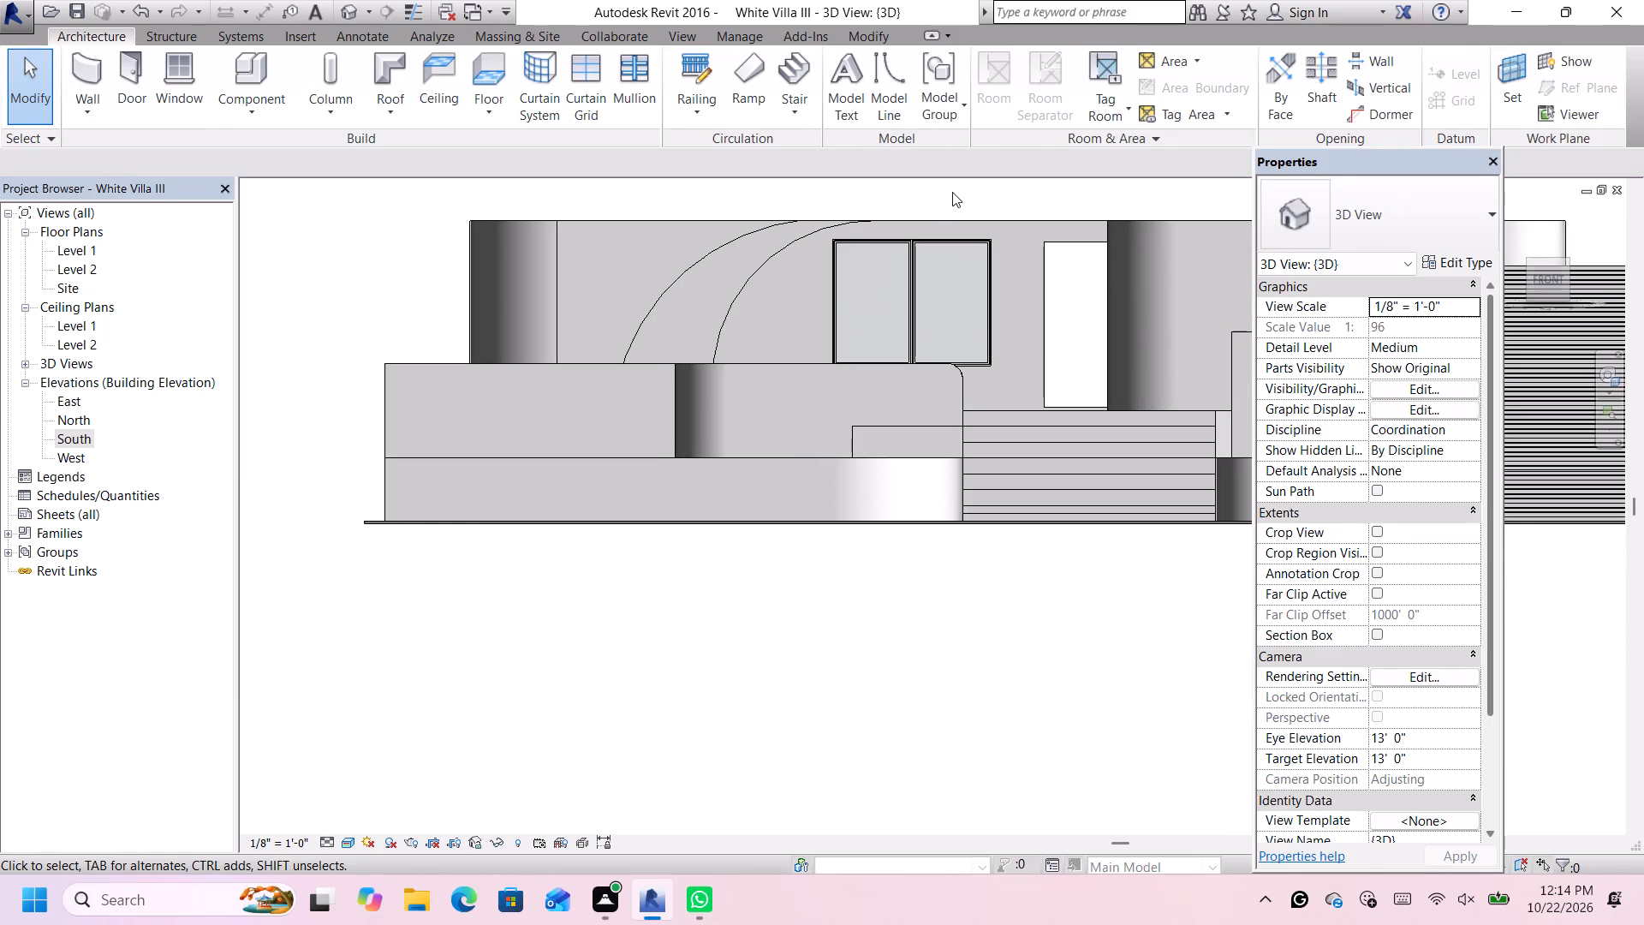
scroll(952, 192, "down", 2)
scroll(987, 194, "up", 2)
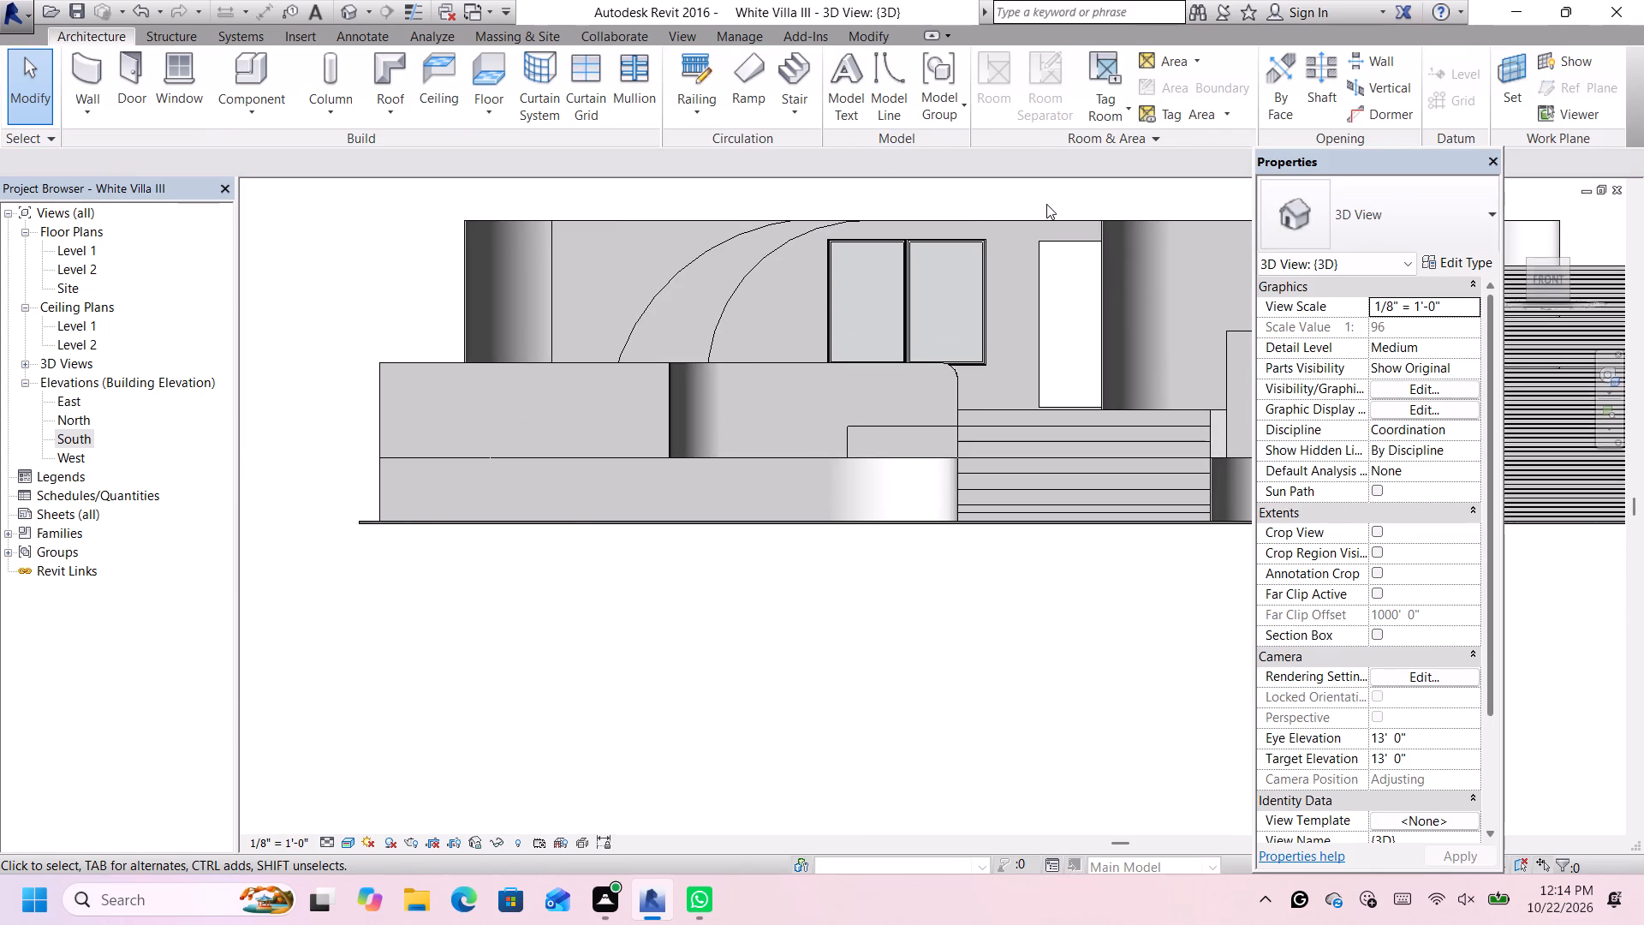
scroll(1046, 204, "up", 1)
scroll(1046, 204, "down", 5)
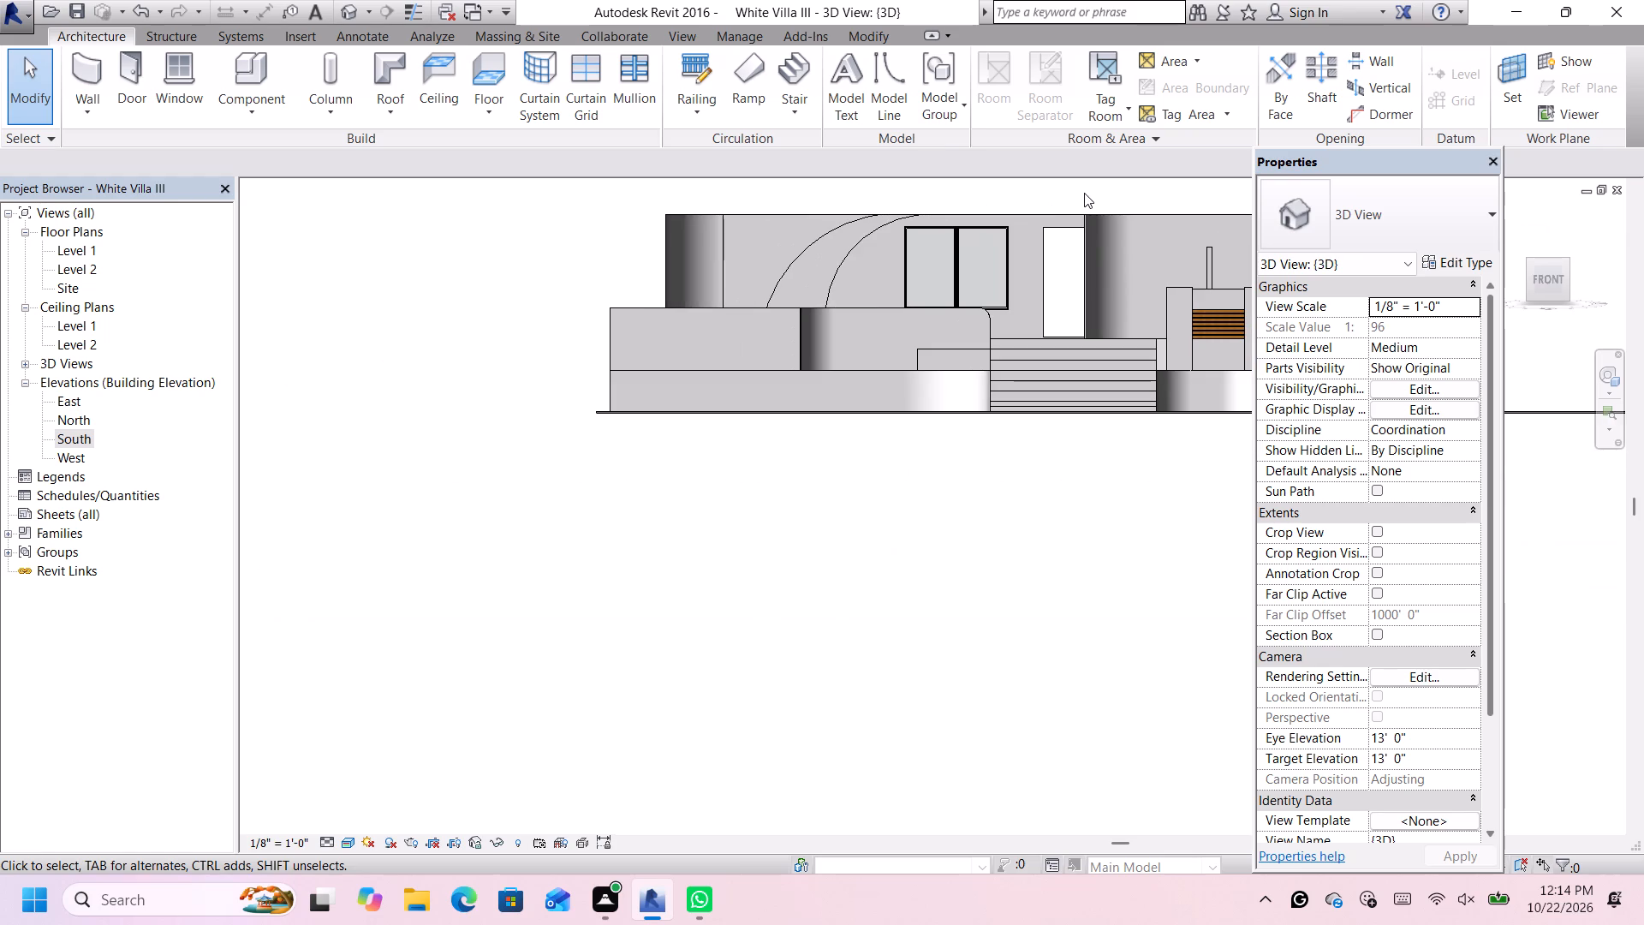
scroll(1077, 221, "up", 3)
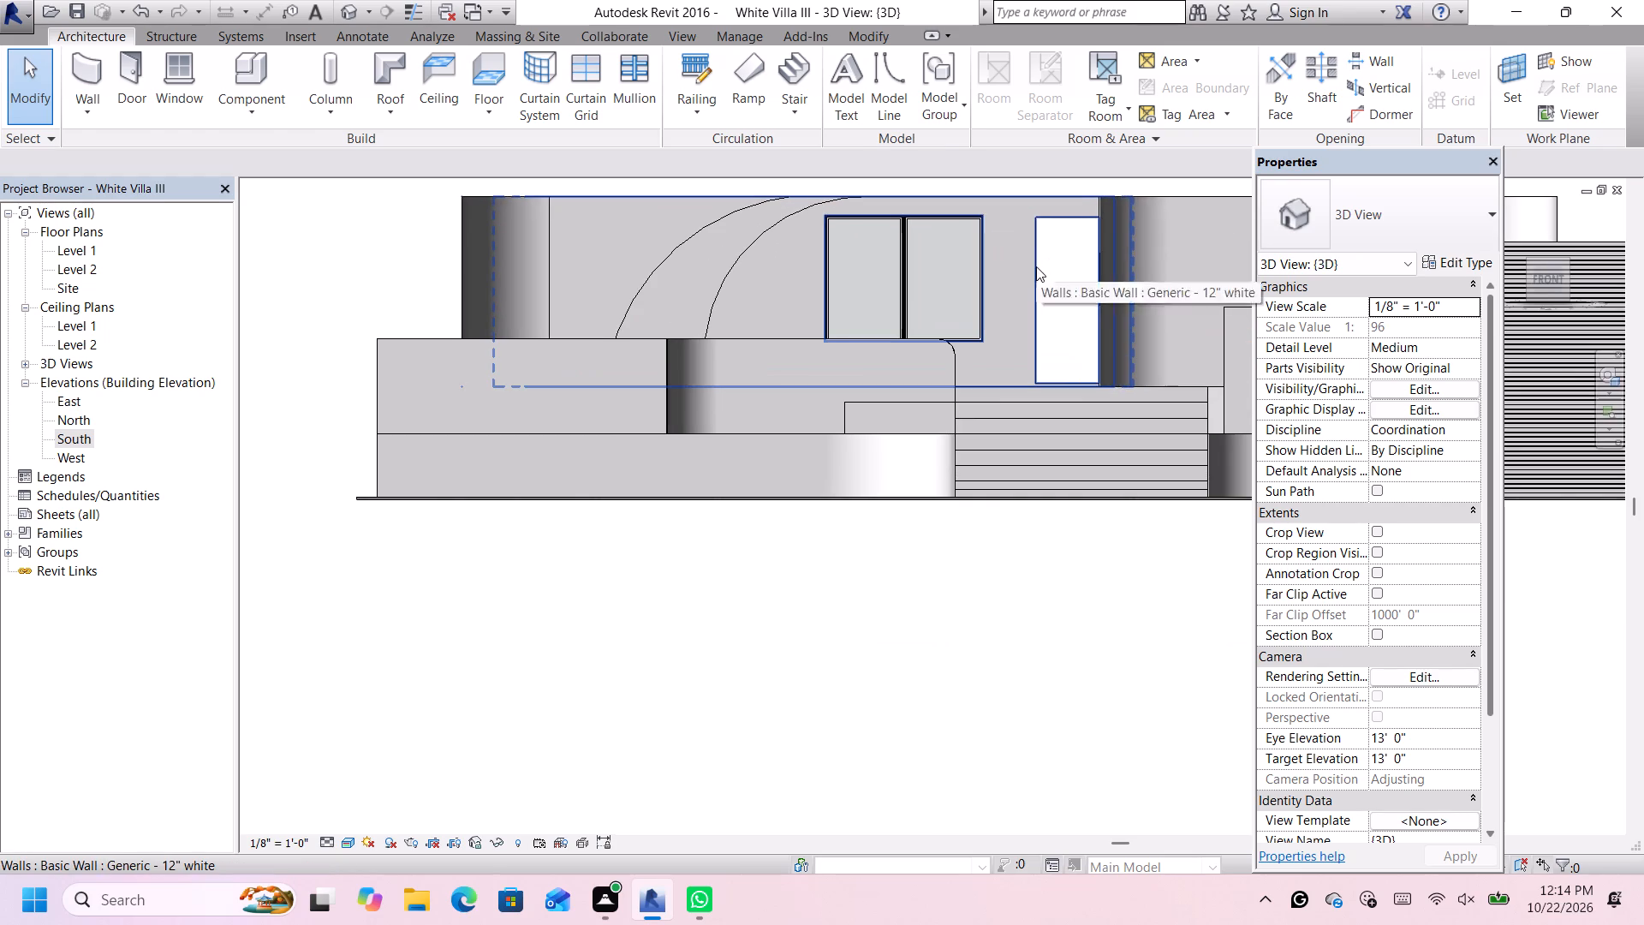
left_click(1034, 266)
scroll(1045, 266, "up", 4)
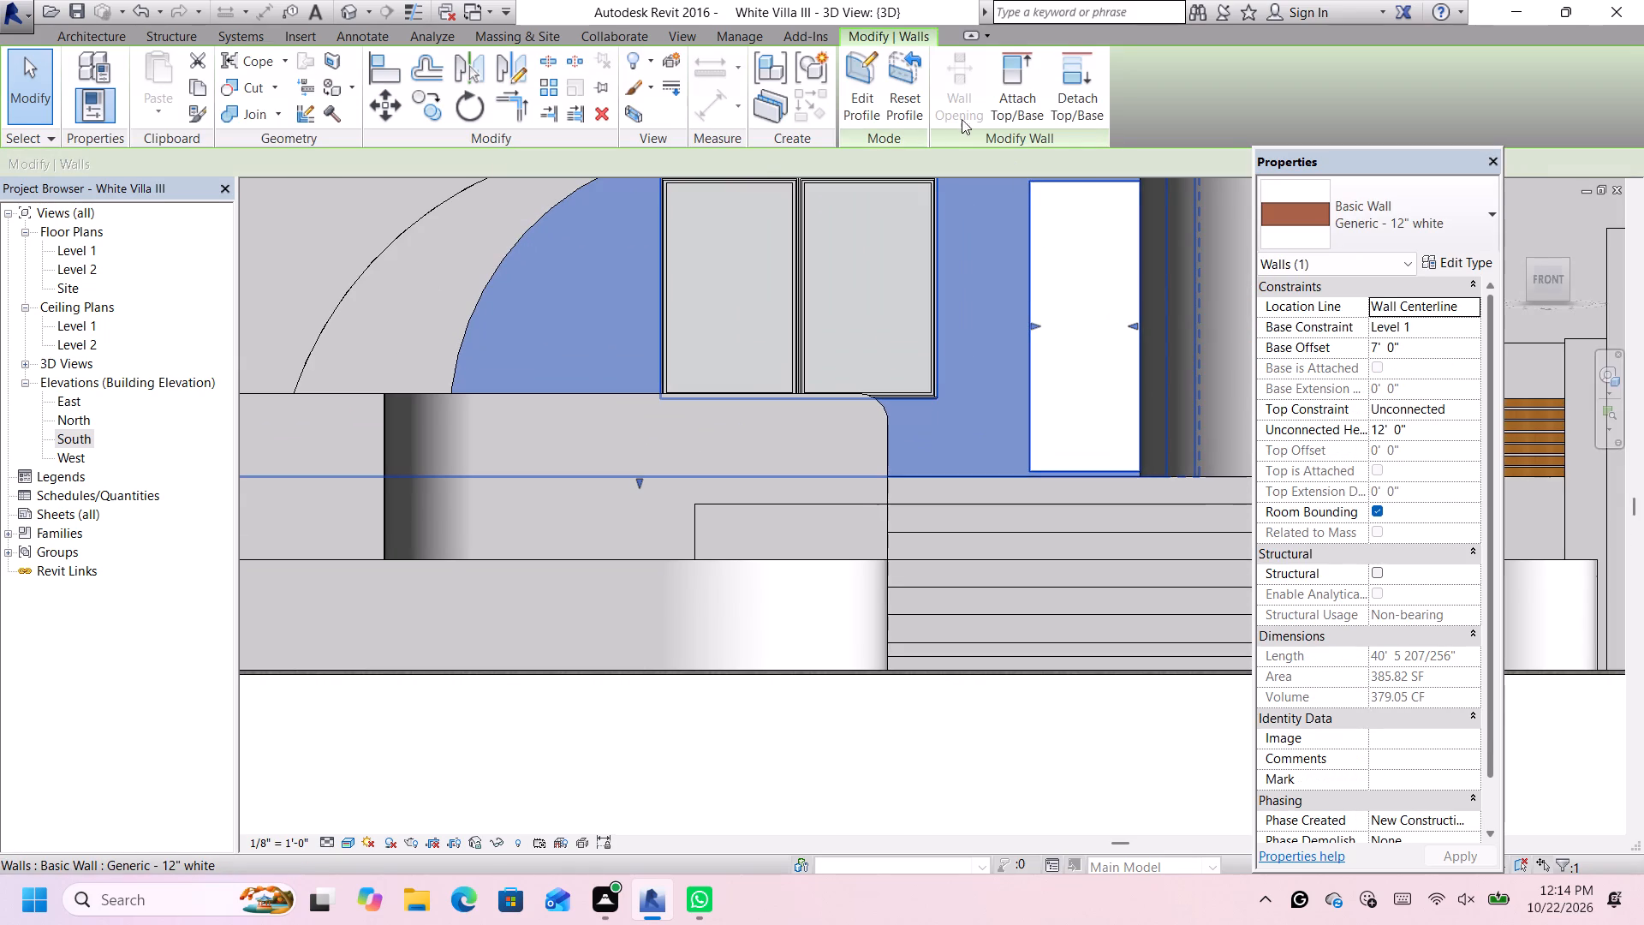
left_click(867, 72)
scroll(1078, 345, "down", 4)
scroll(1053, 319, "up", 2)
left_click(1051, 315)
key("Left")
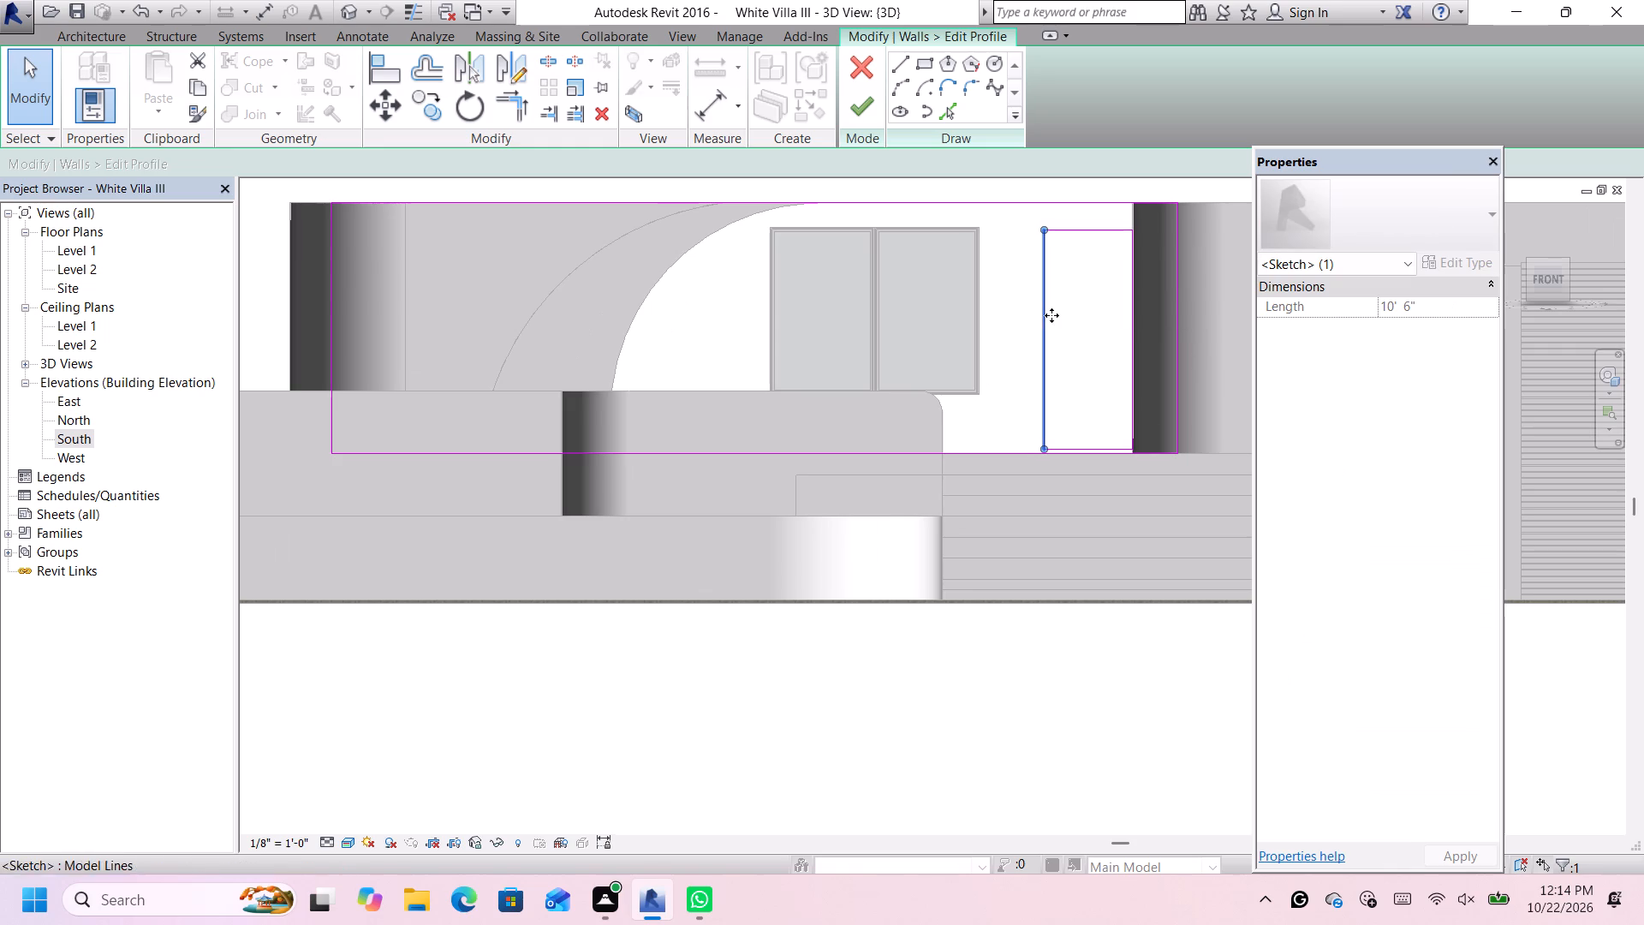
key("Left")
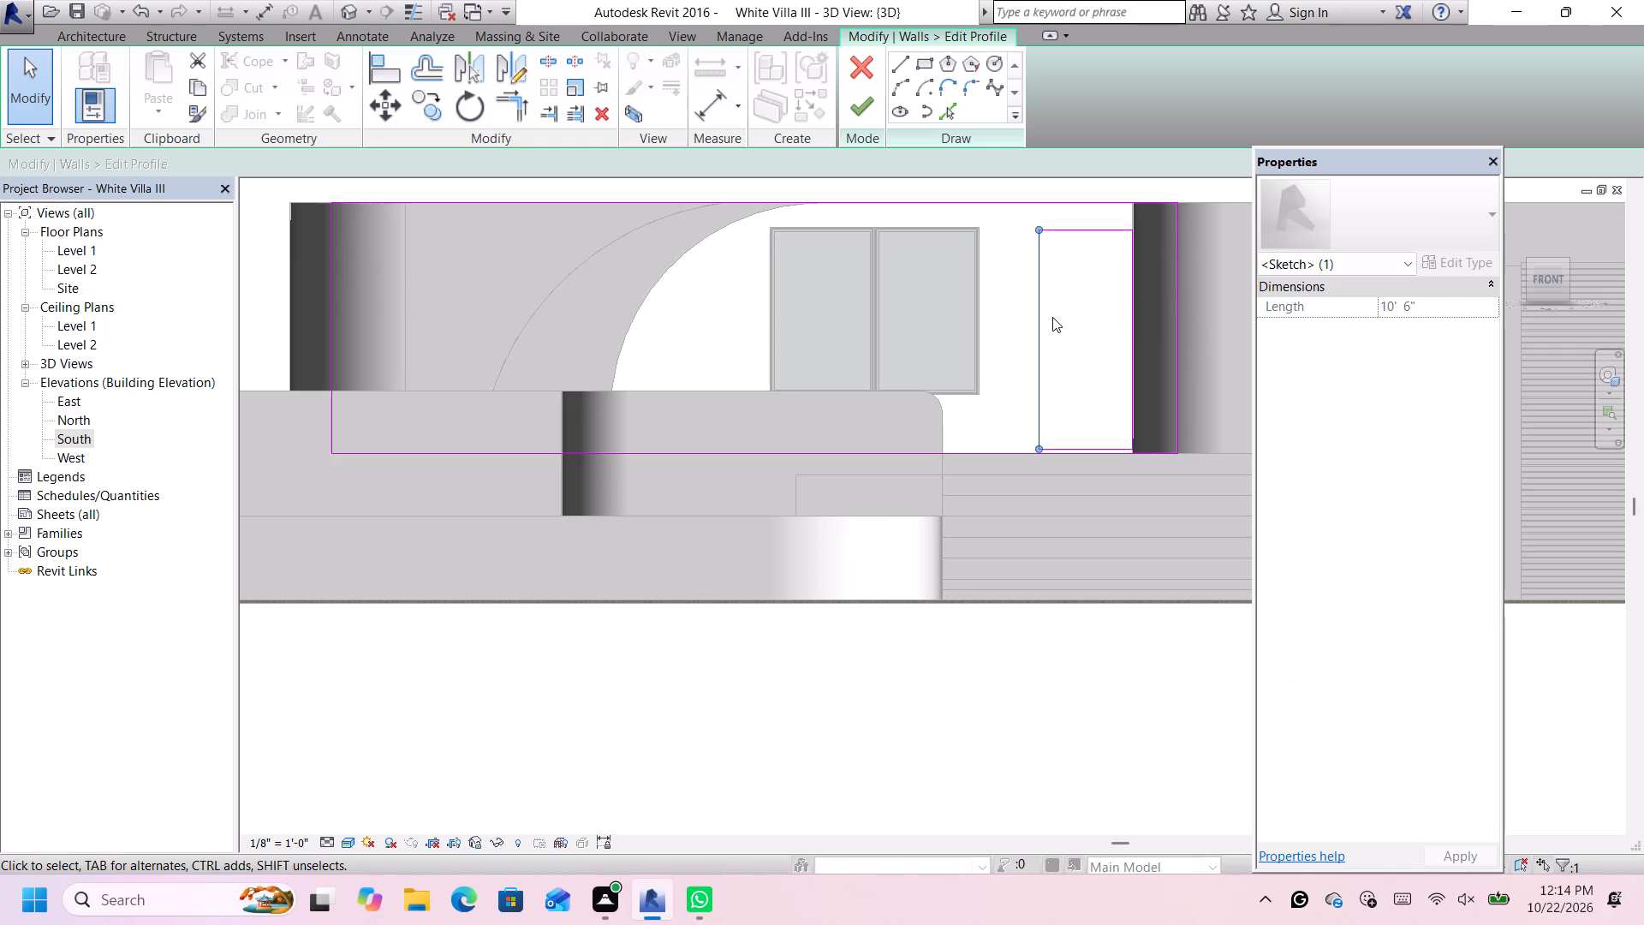
key("Left")
scroll(1022, 313, "down", 1)
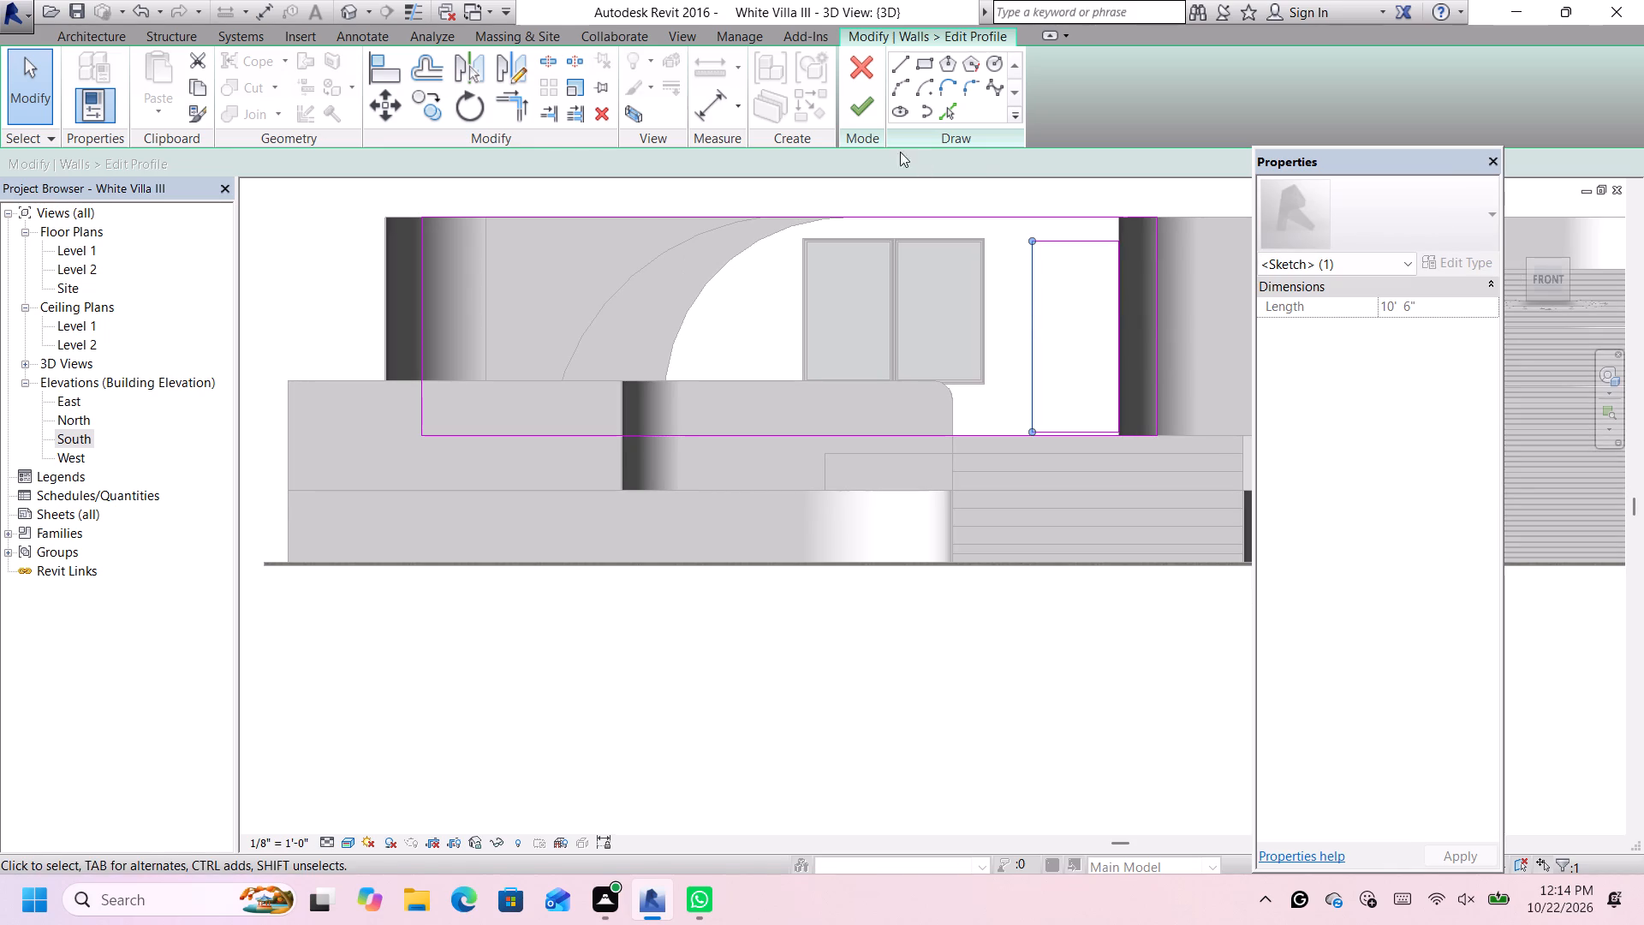
left_click(859, 109)
scroll(967, 235, "down", 3)
scroll(999, 253, "up", 2)
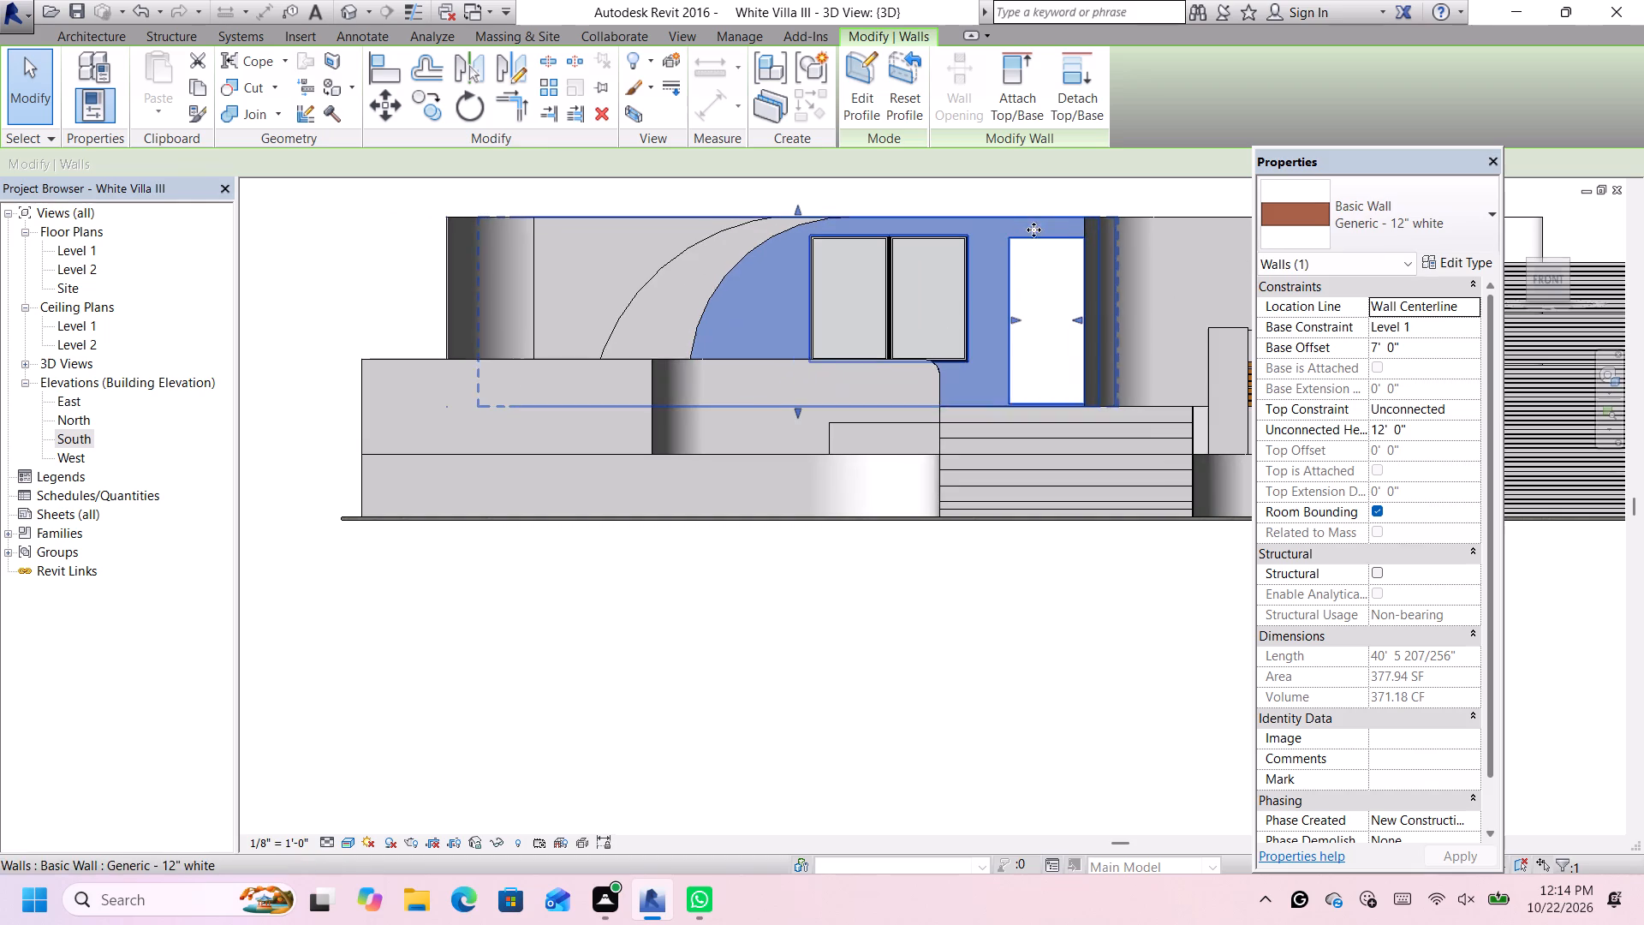
left_click(1058, 194)
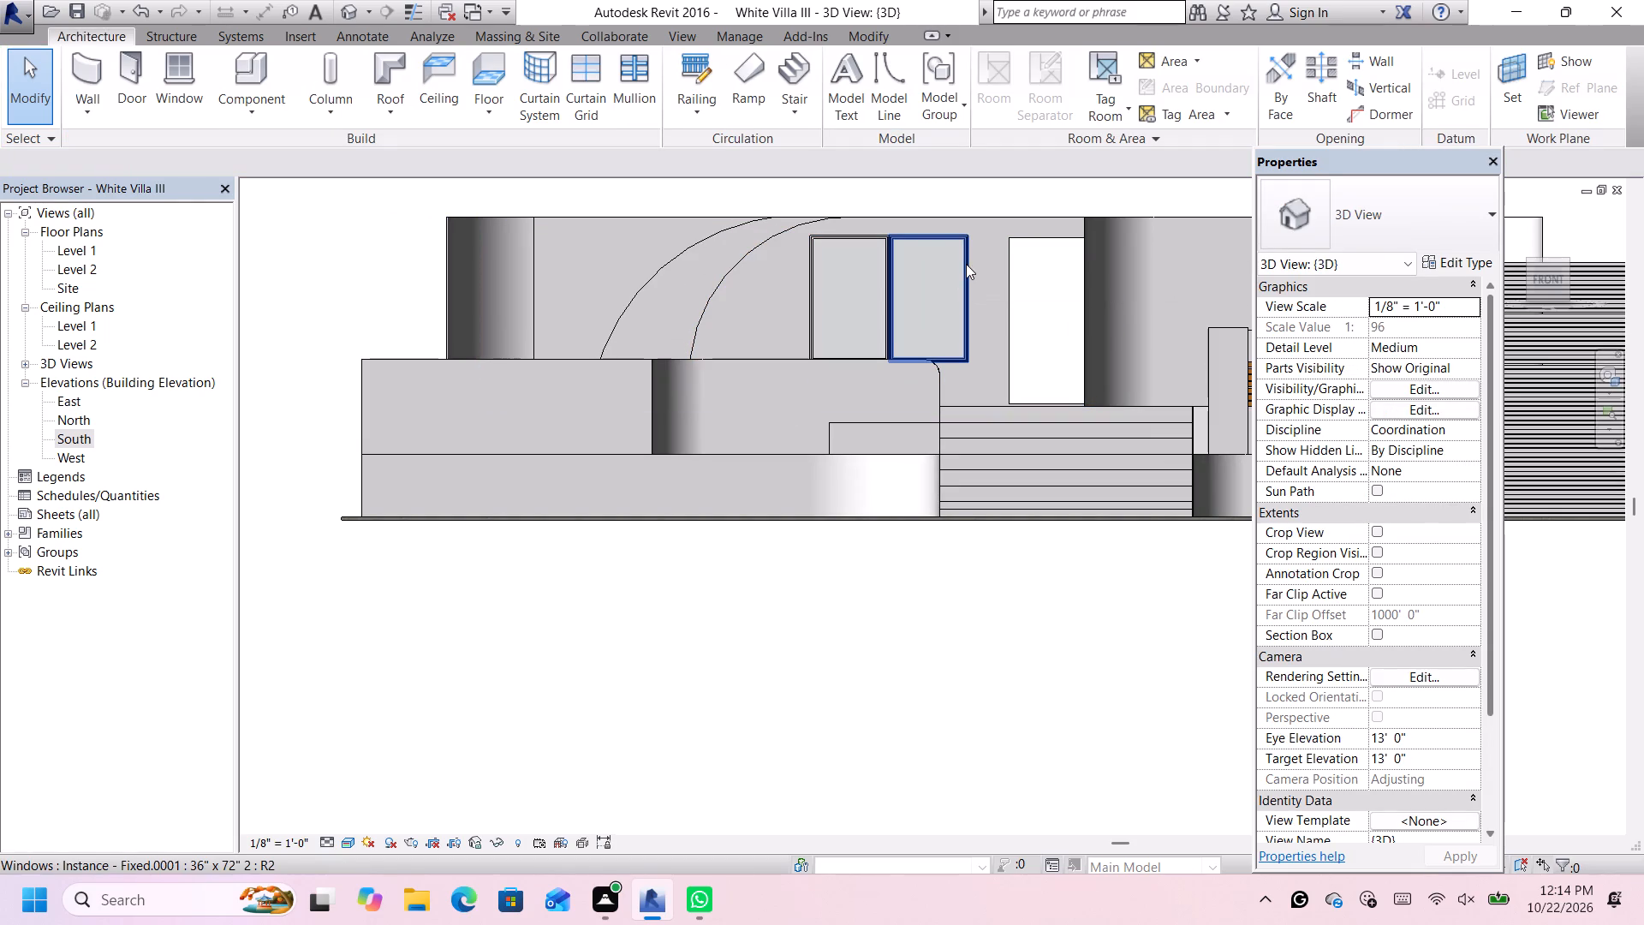
Nudge the front window nearest the door opening toward the arcs until the two window centres are 4' 0" apart.
scroll(961, 267, "up", 1)
left_click(961, 267)
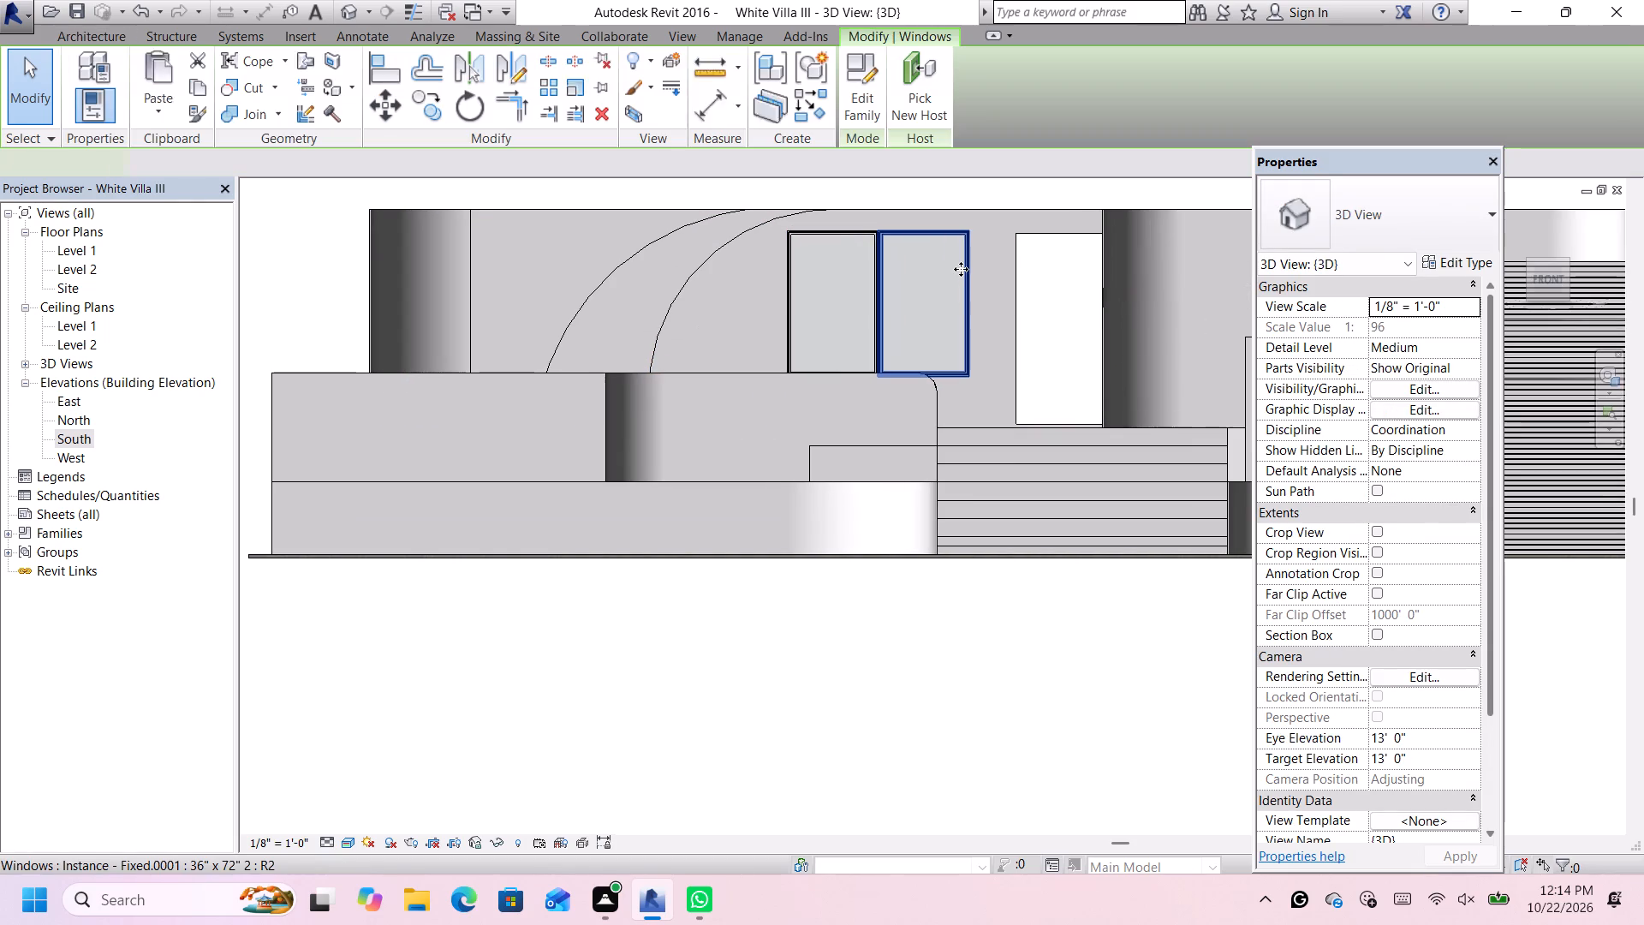
key("Left")
key("Left")
key("Left")
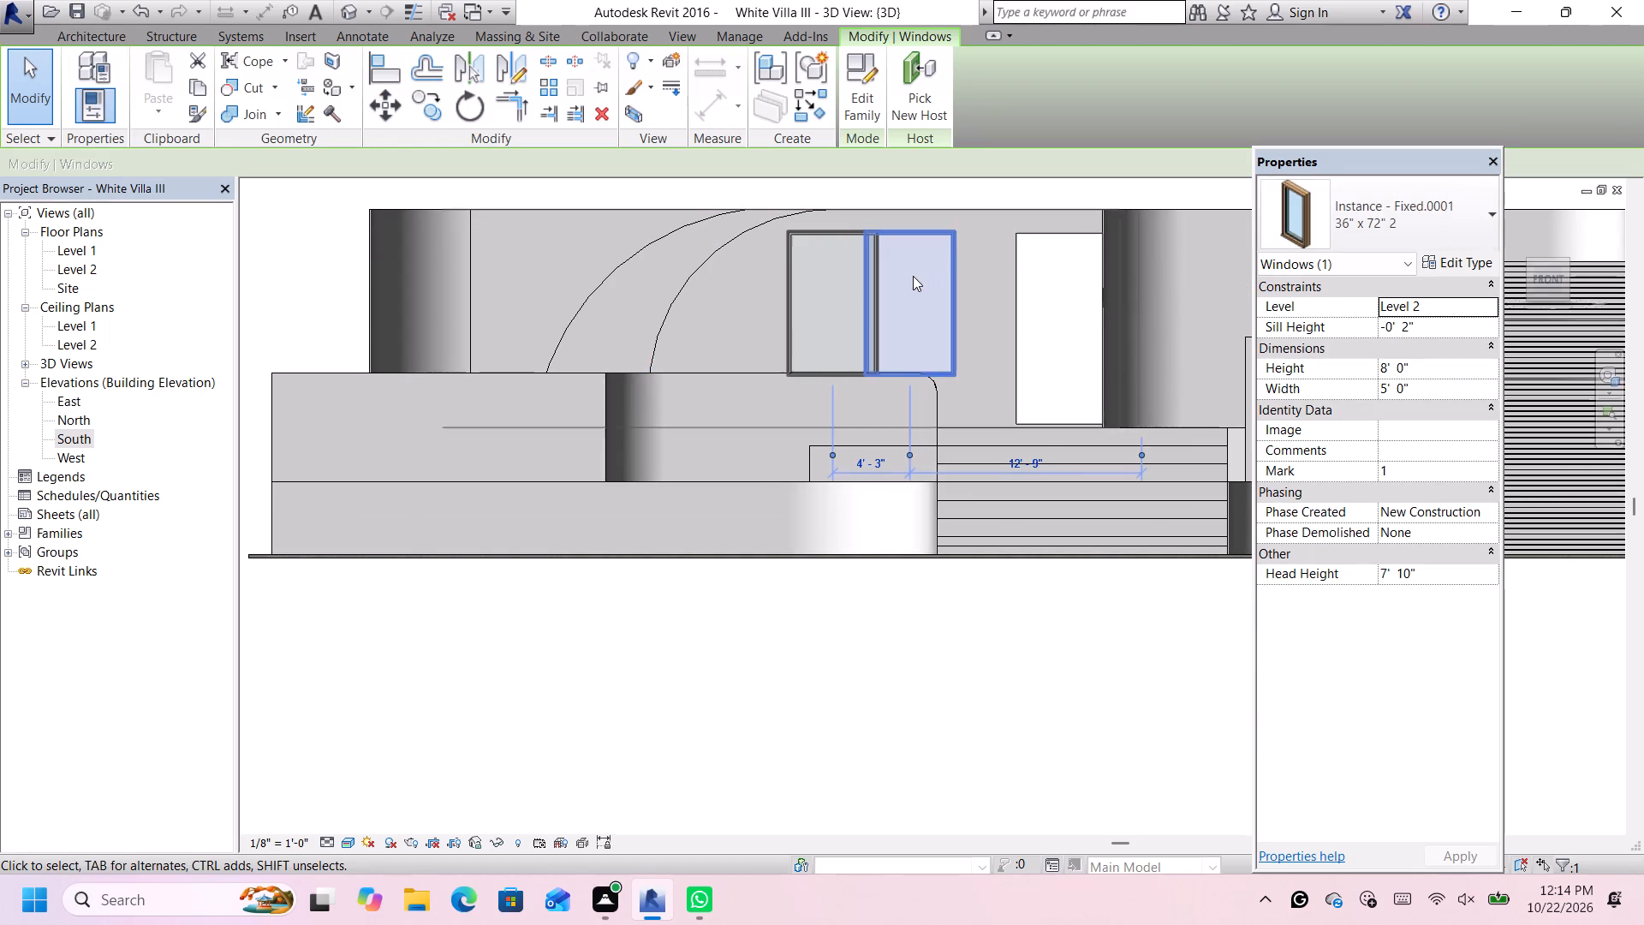
key("Left")
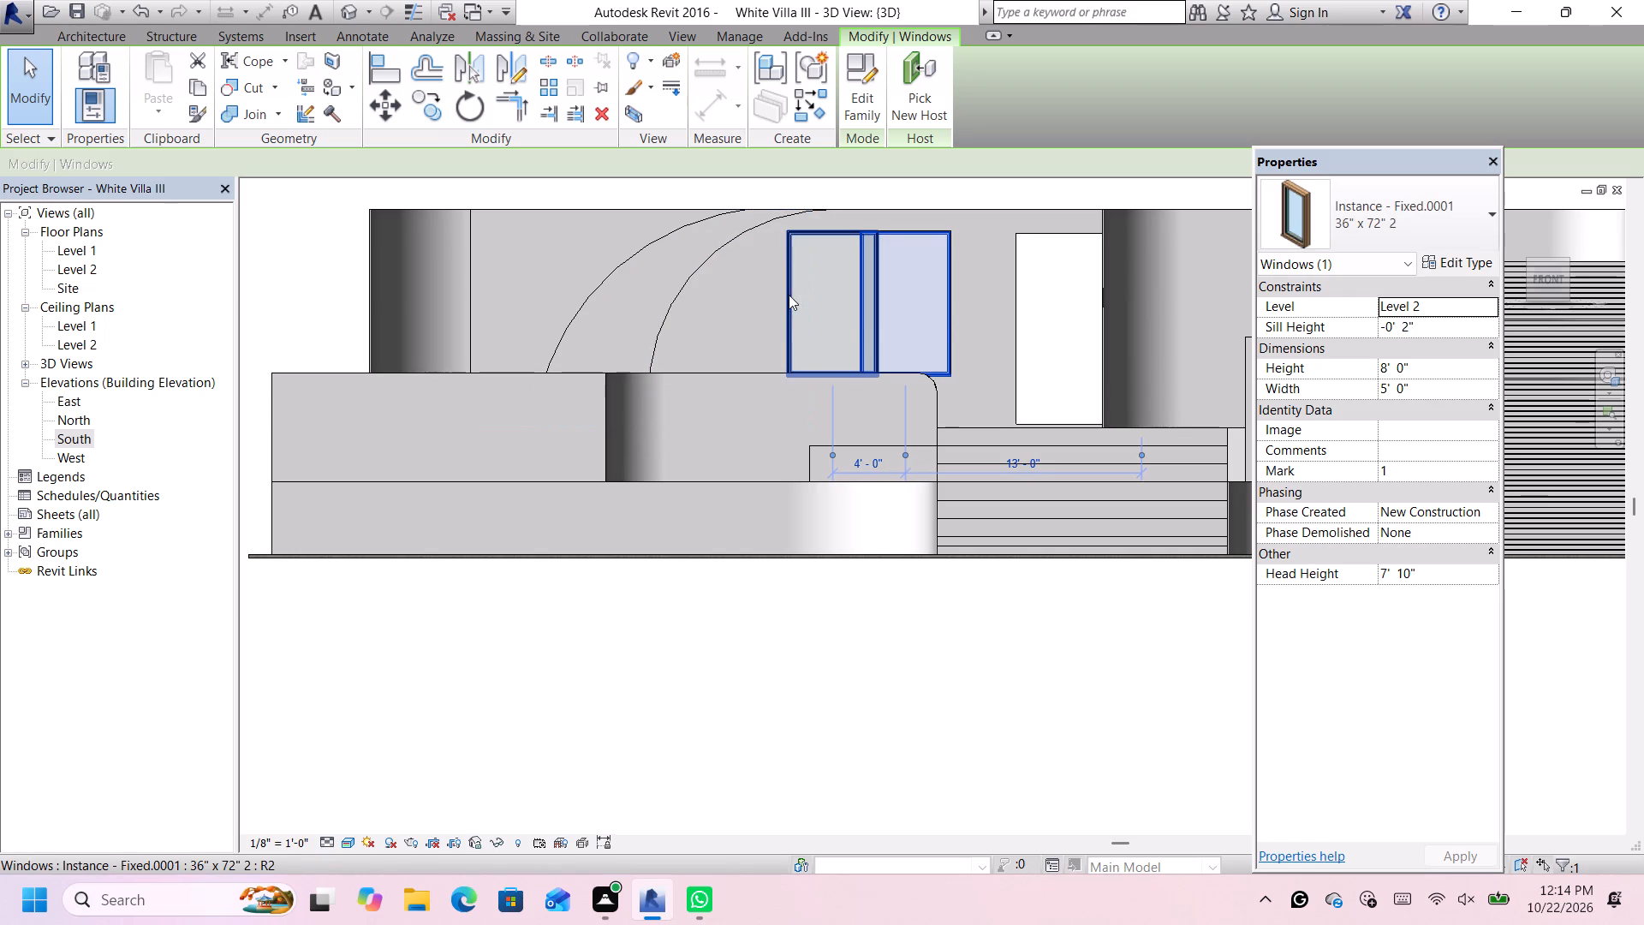
Nudge the front window nearest the arcs toward them until the two window centres are 4' 11" apart.
left_click(786, 295)
key("Left")
key("Left")
key("Left")
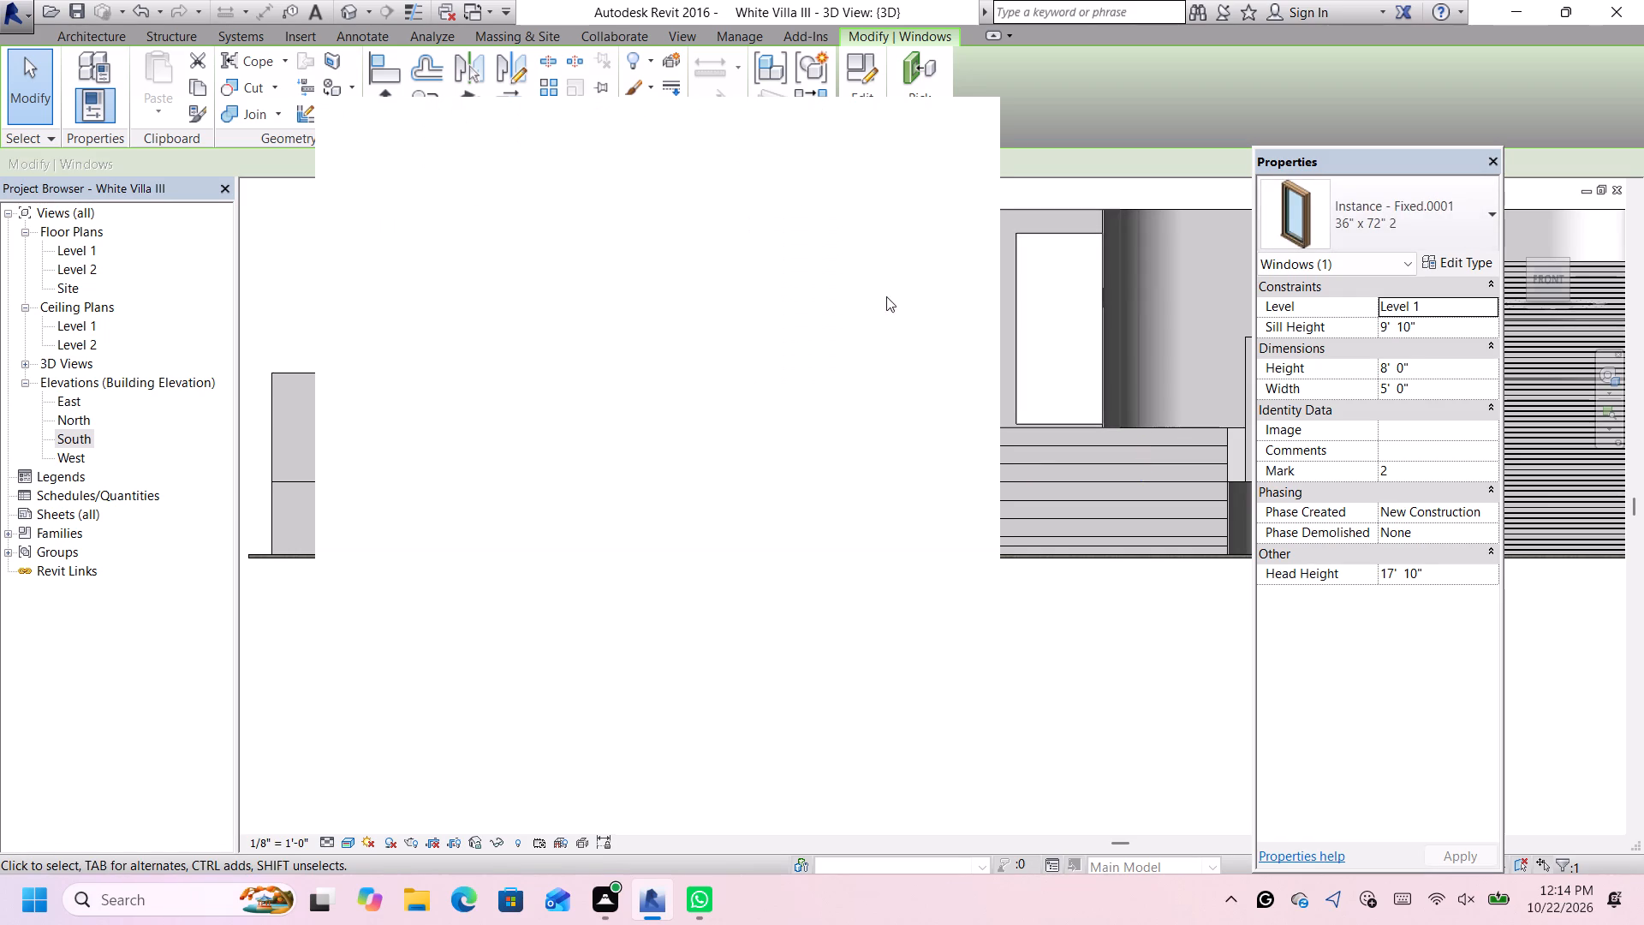
left_click(958, 123)
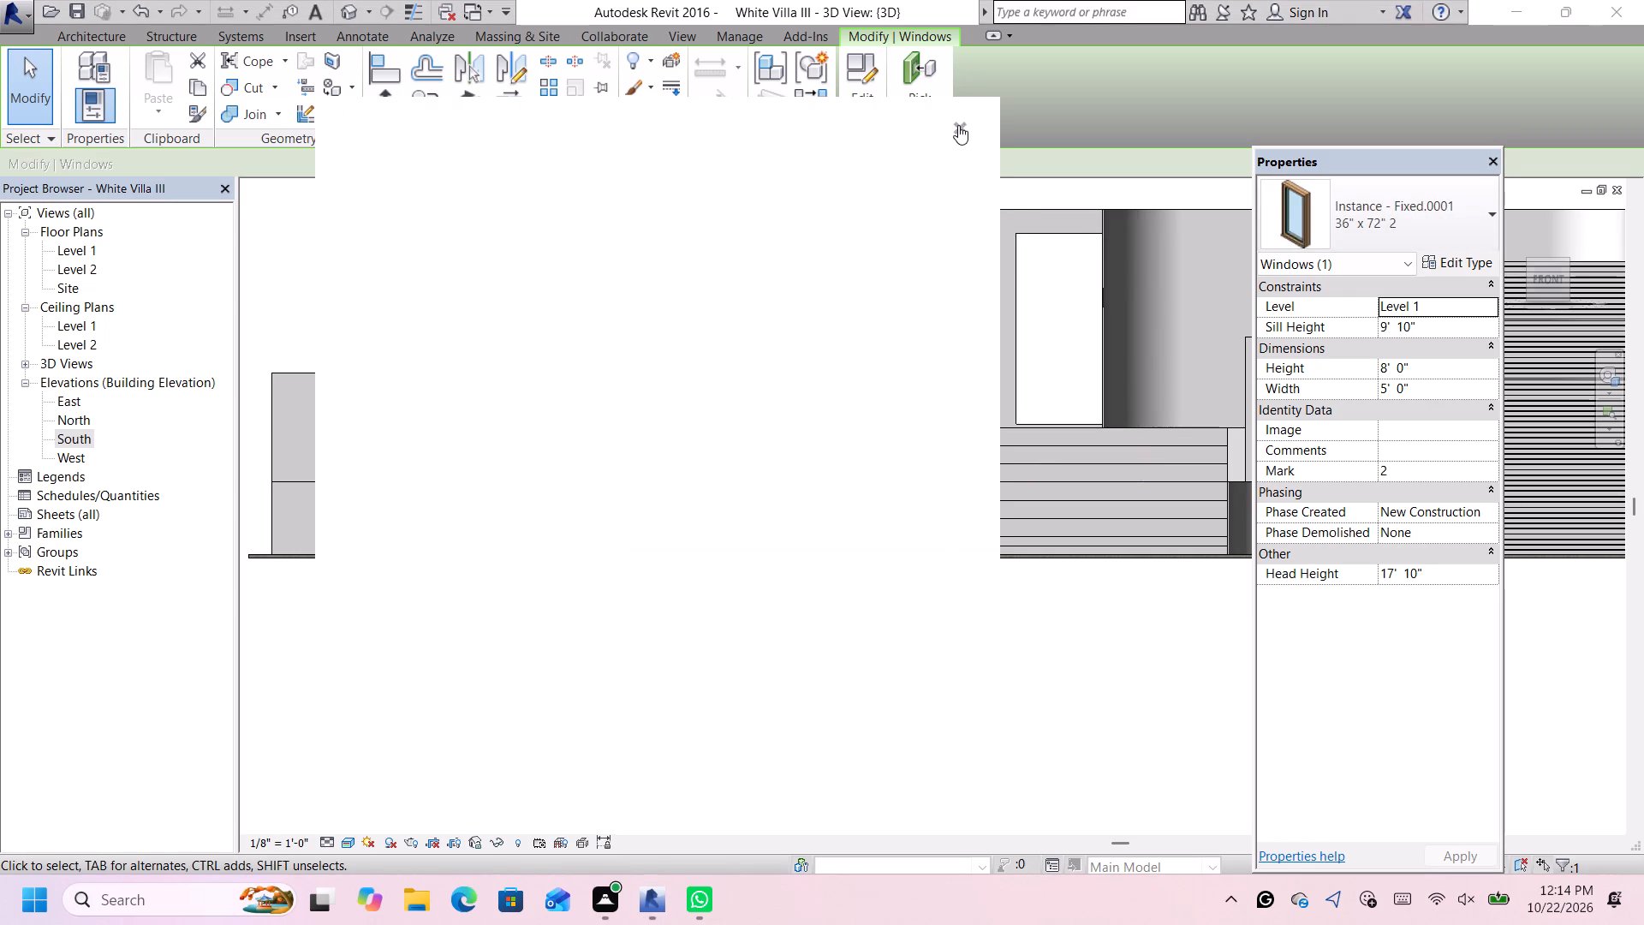
scroll(866, 295, "up", 3)
key("Left")
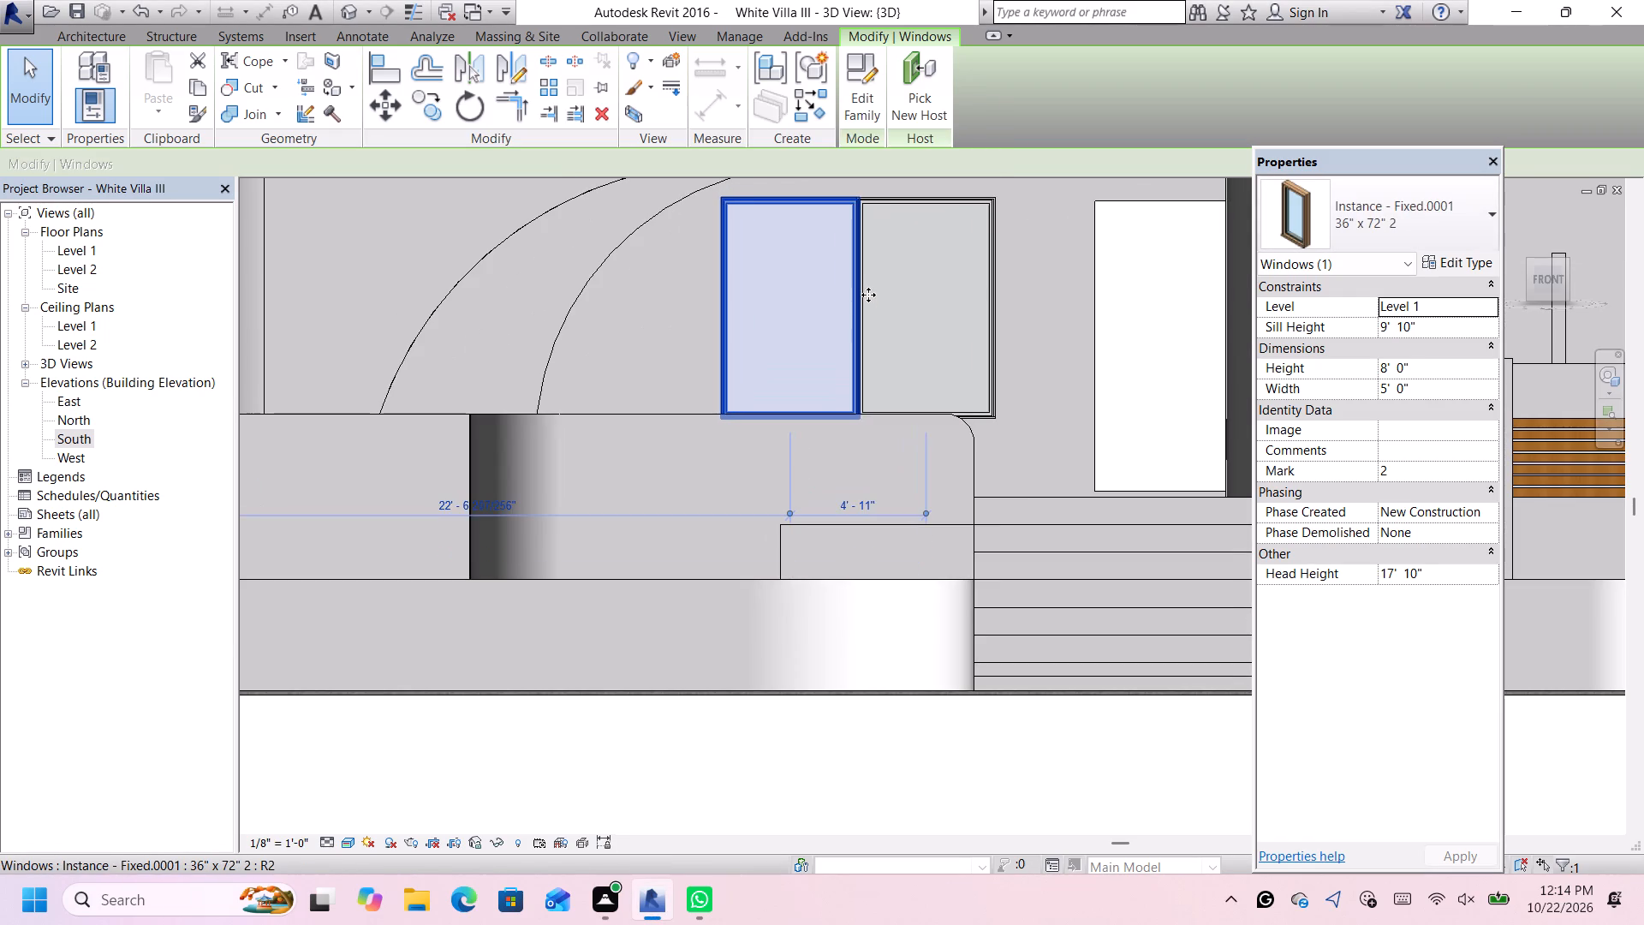
scroll(868, 295, "down", 6)
left_click(932, 201)
scroll(931, 235, "up", 1)
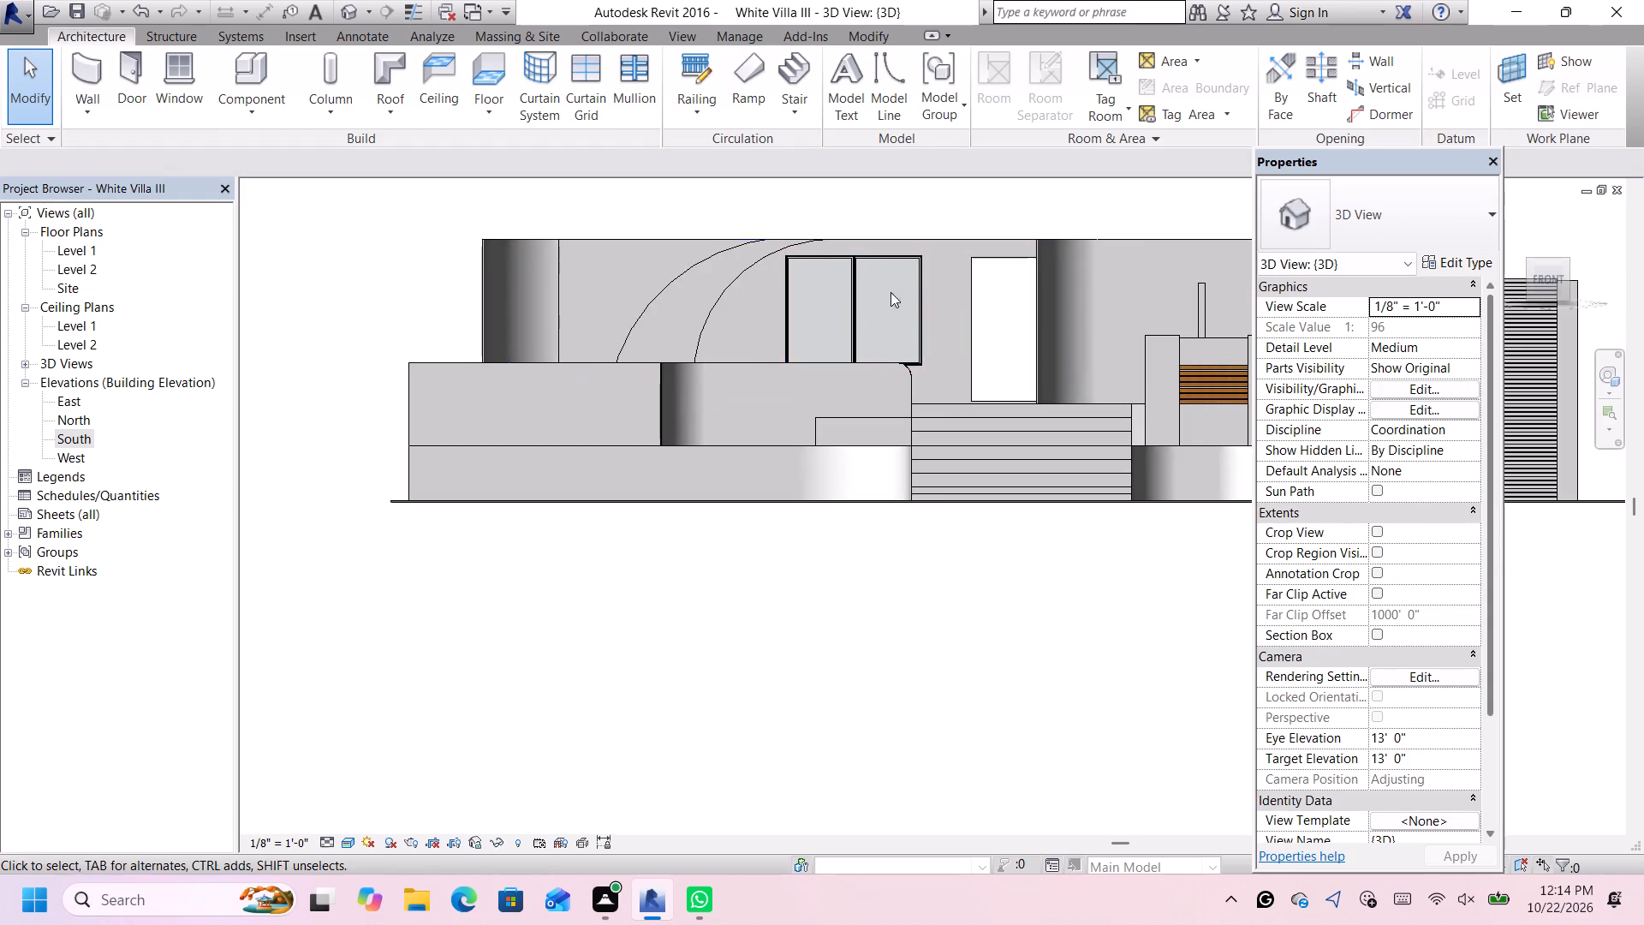
Nudge the front window nearest the arcs slightly toward them until the two window centres are 4' 11 1/2" apart.
scroll(890, 292, "up", 5)
left_click(847, 309)
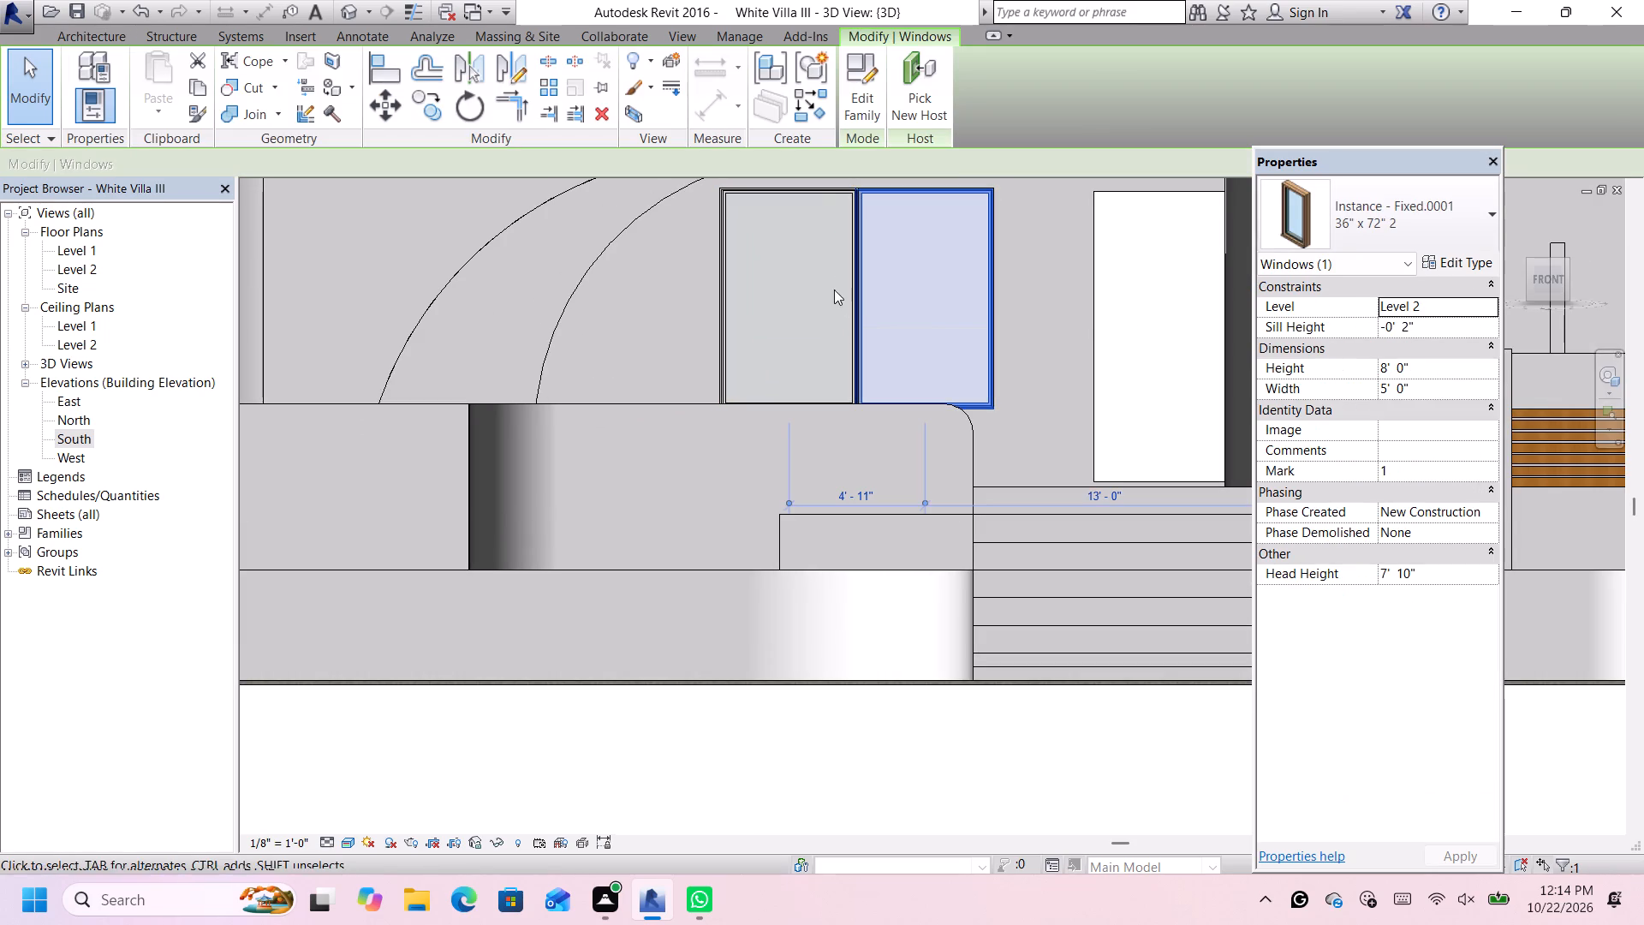
left_click(831, 196)
scroll(867, 312, "up", 8)
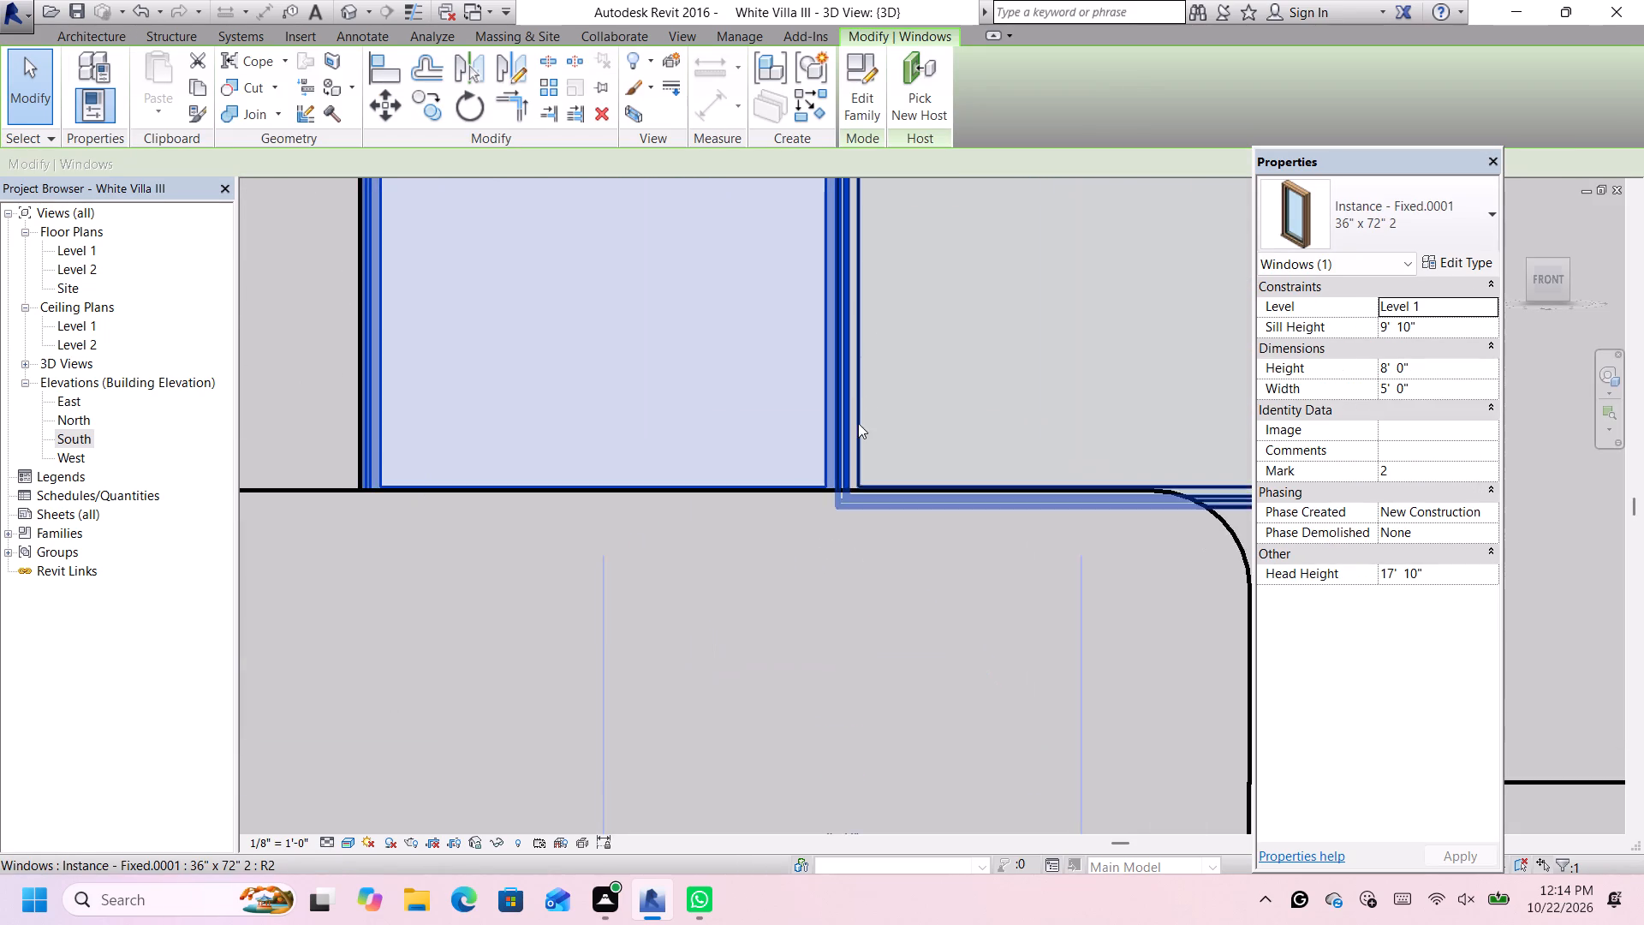
scroll(858, 423, "up", 2)
key("Left")
scroll(869, 409, "down", 4)
scroll(867, 410, "up", 1)
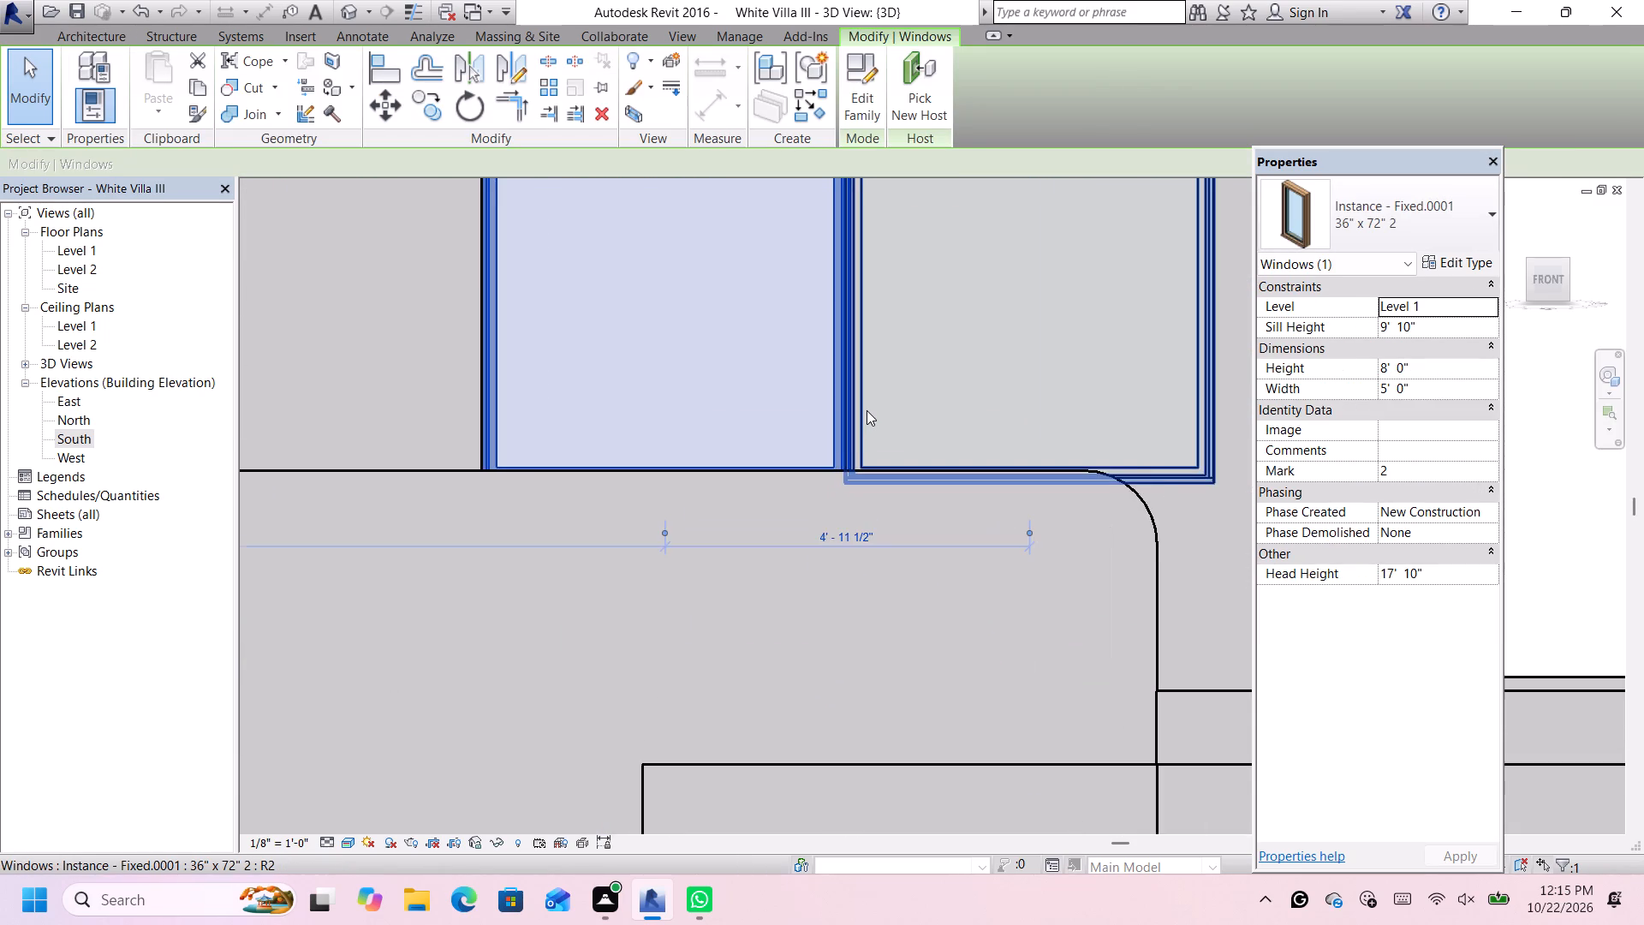
scroll(867, 410, "up", 2)
scroll(867, 411, "down", 17)
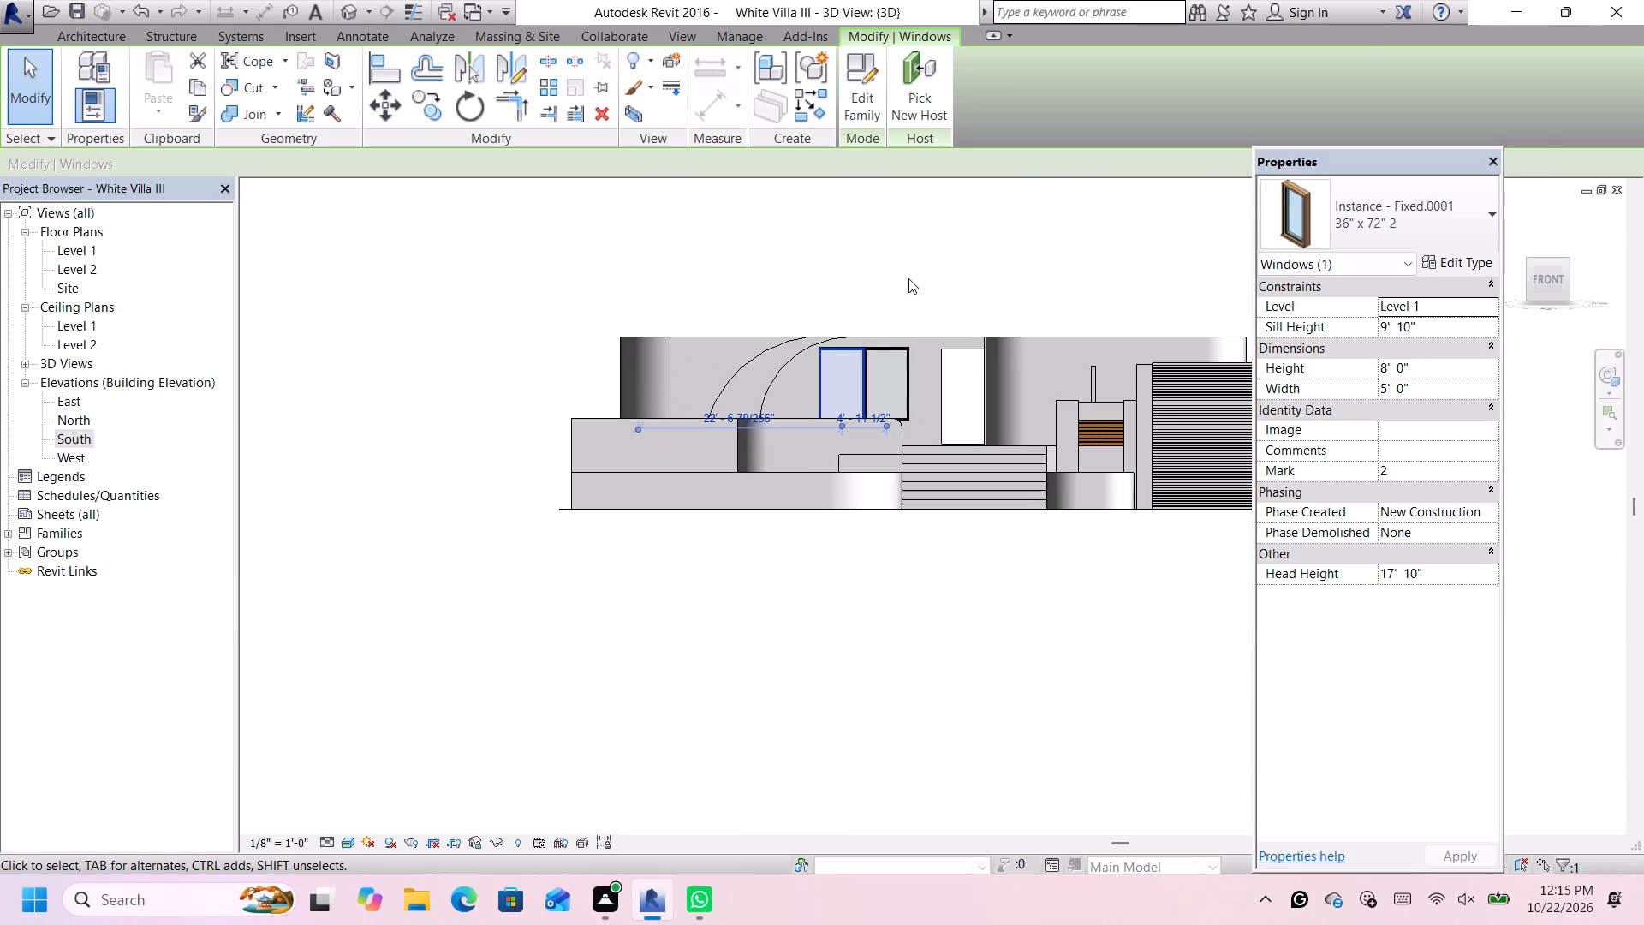
left_click(935, 296)
Edit the 12" white wall's profile to widen the door opening, nudging its window-side edge two increments toward the windows.
scroll(916, 373, "down", 2)
scroll(1052, 277, "up", 1)
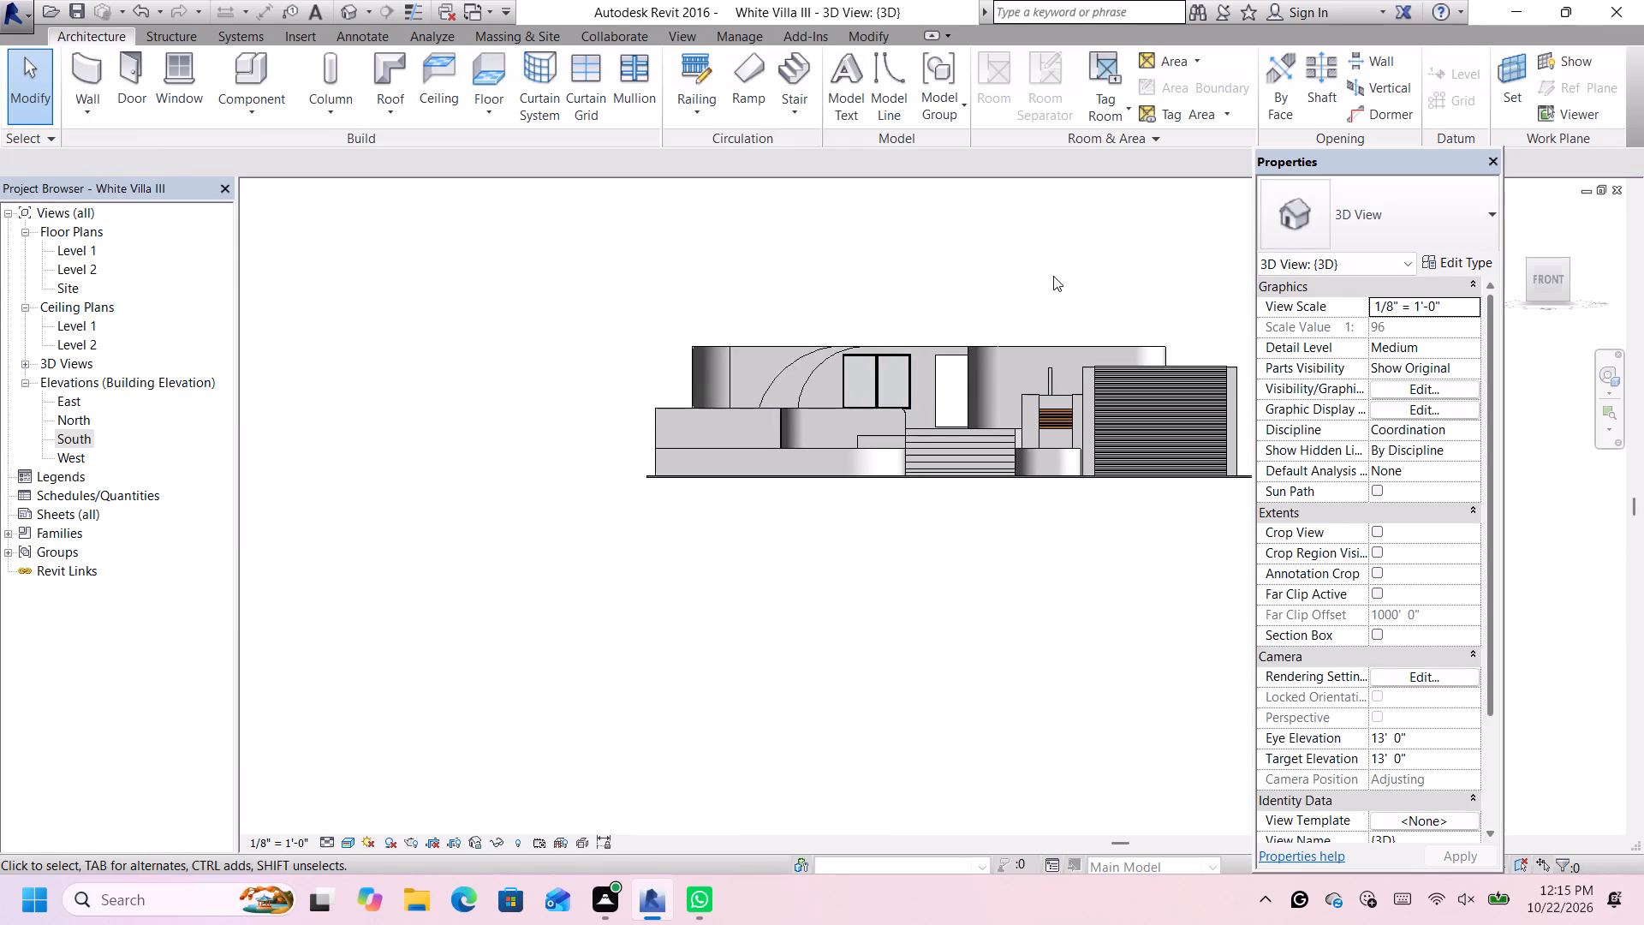
scroll(1053, 276, "up", 2)
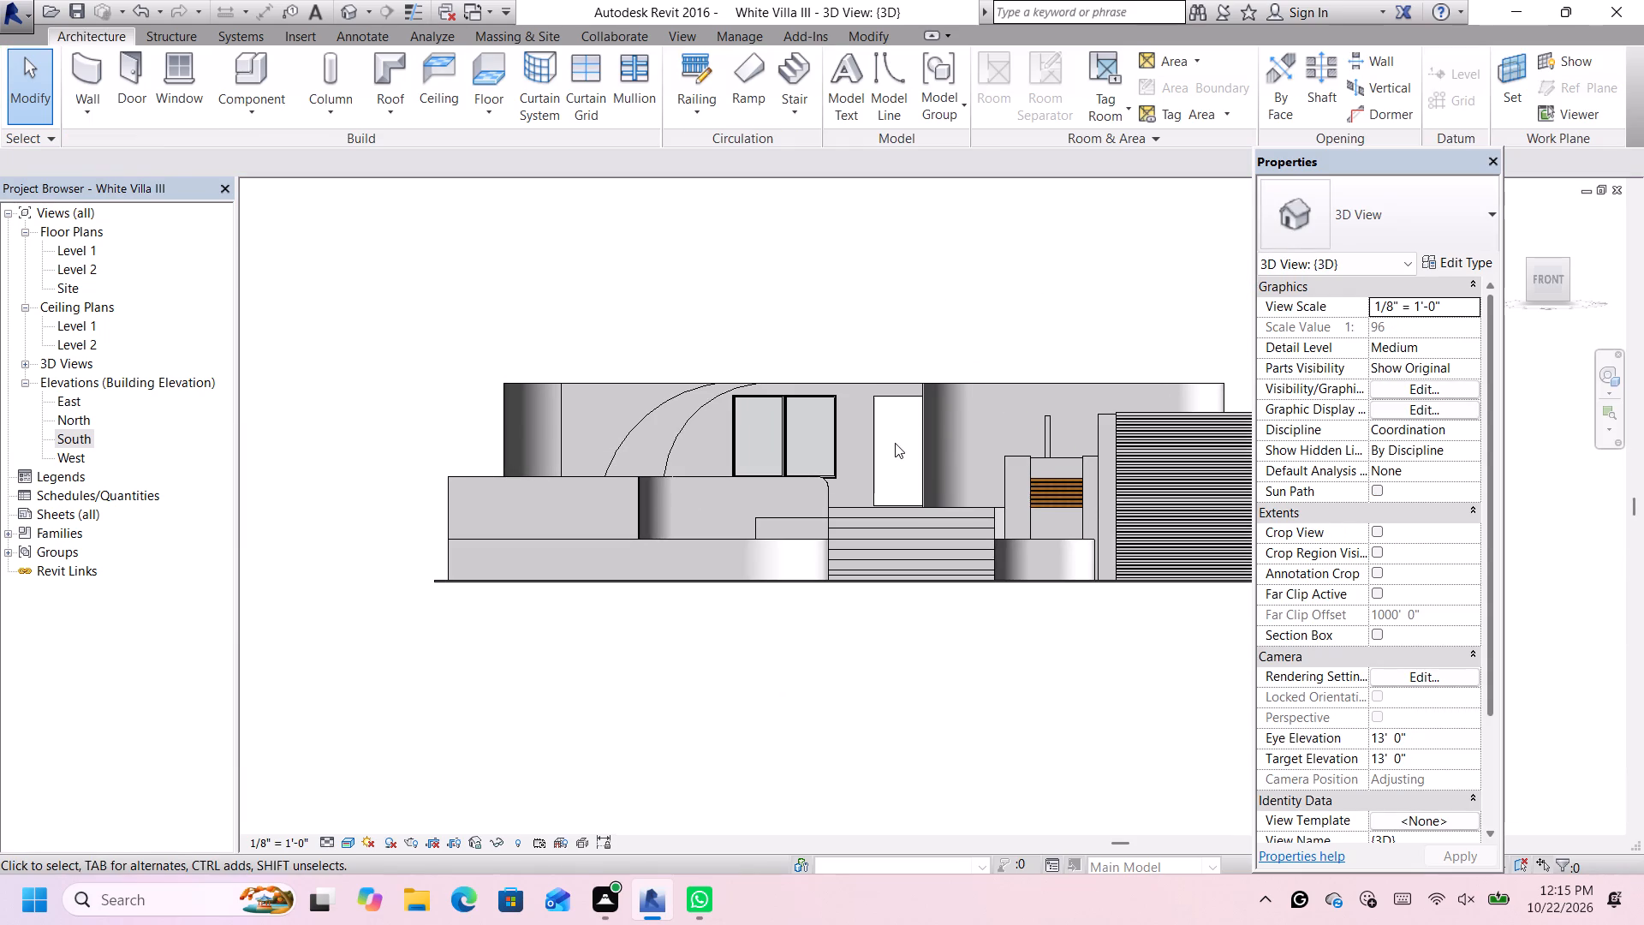
left_click(868, 457)
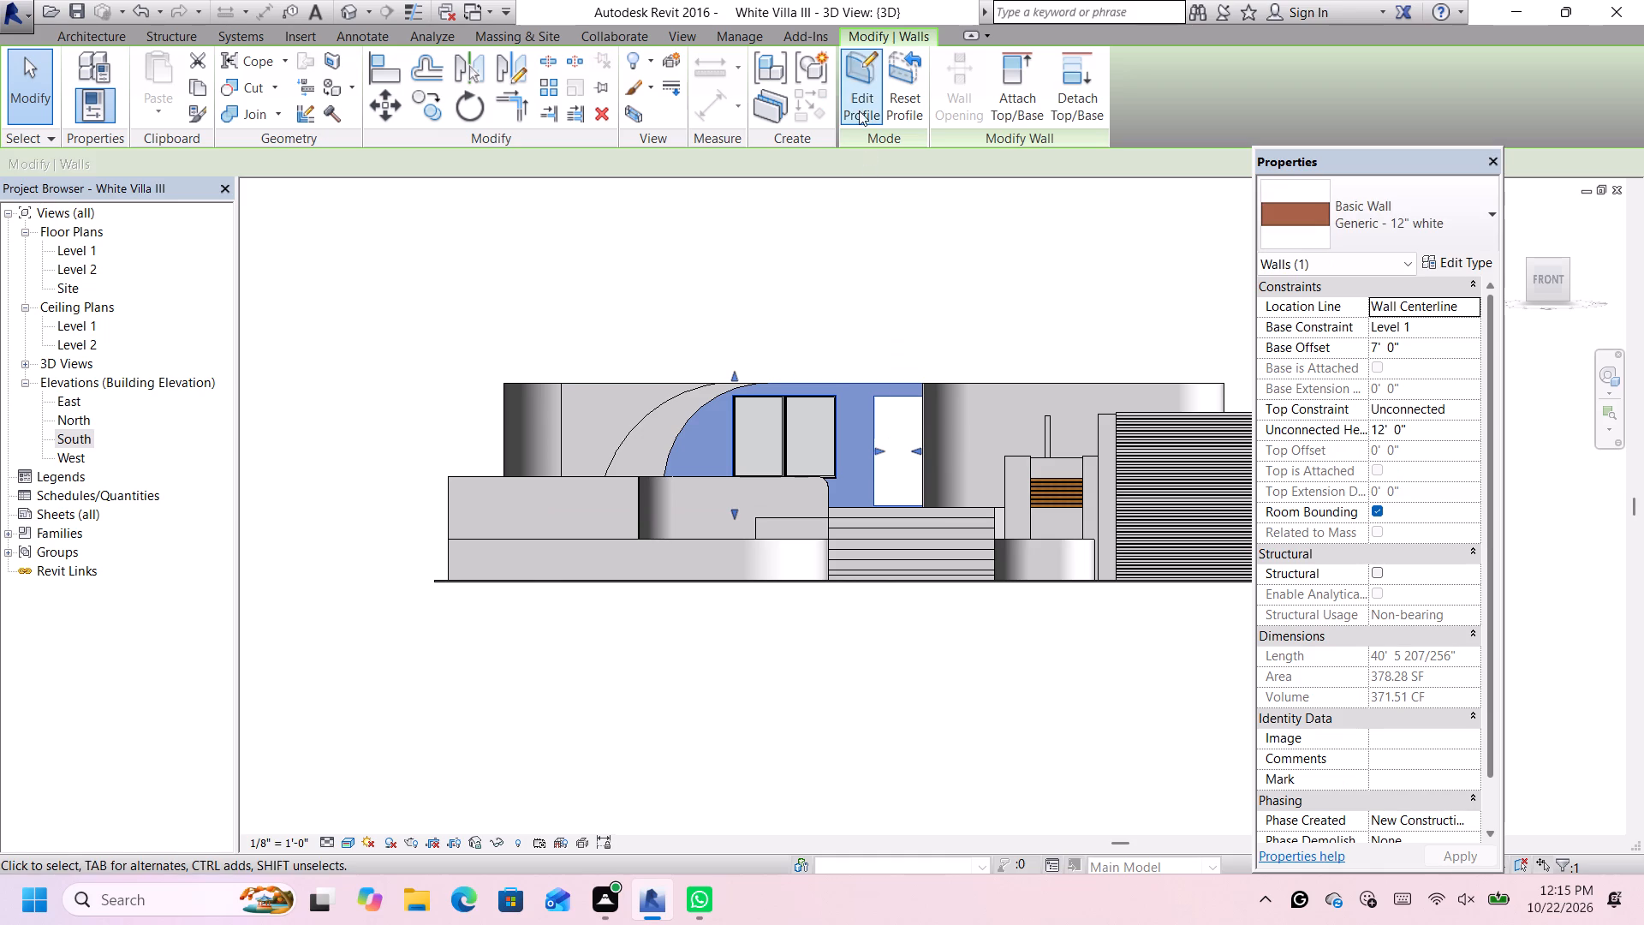
left_click(859, 98)
scroll(881, 474, "up", 5)
left_click(867, 457)
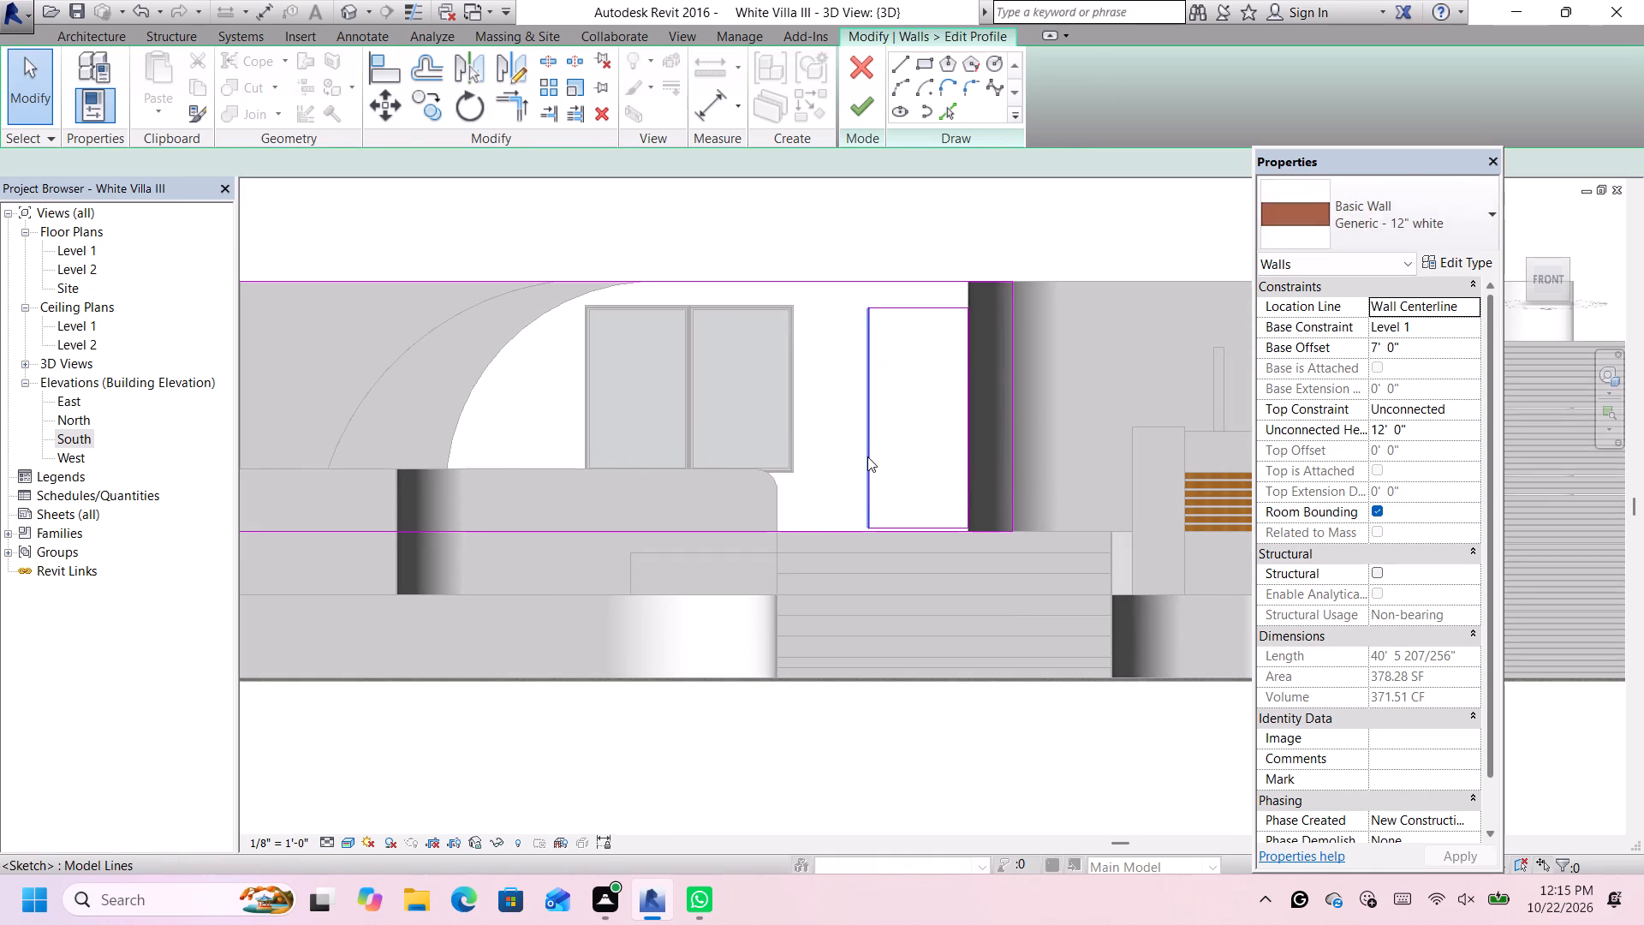
key("Left")
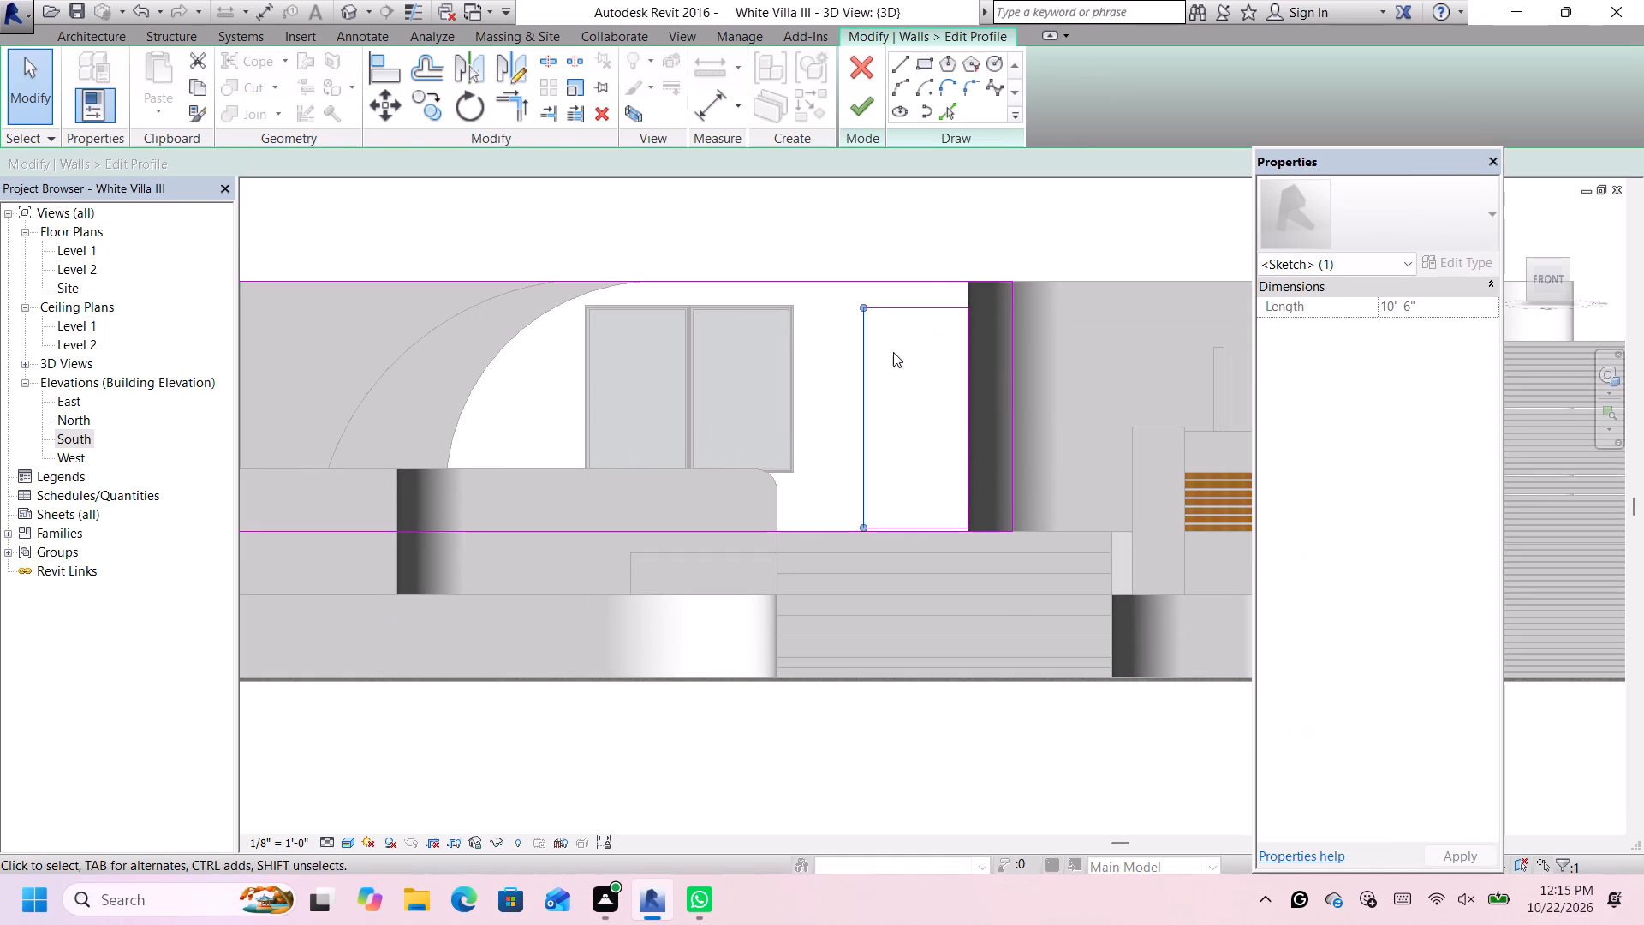
key("Left")
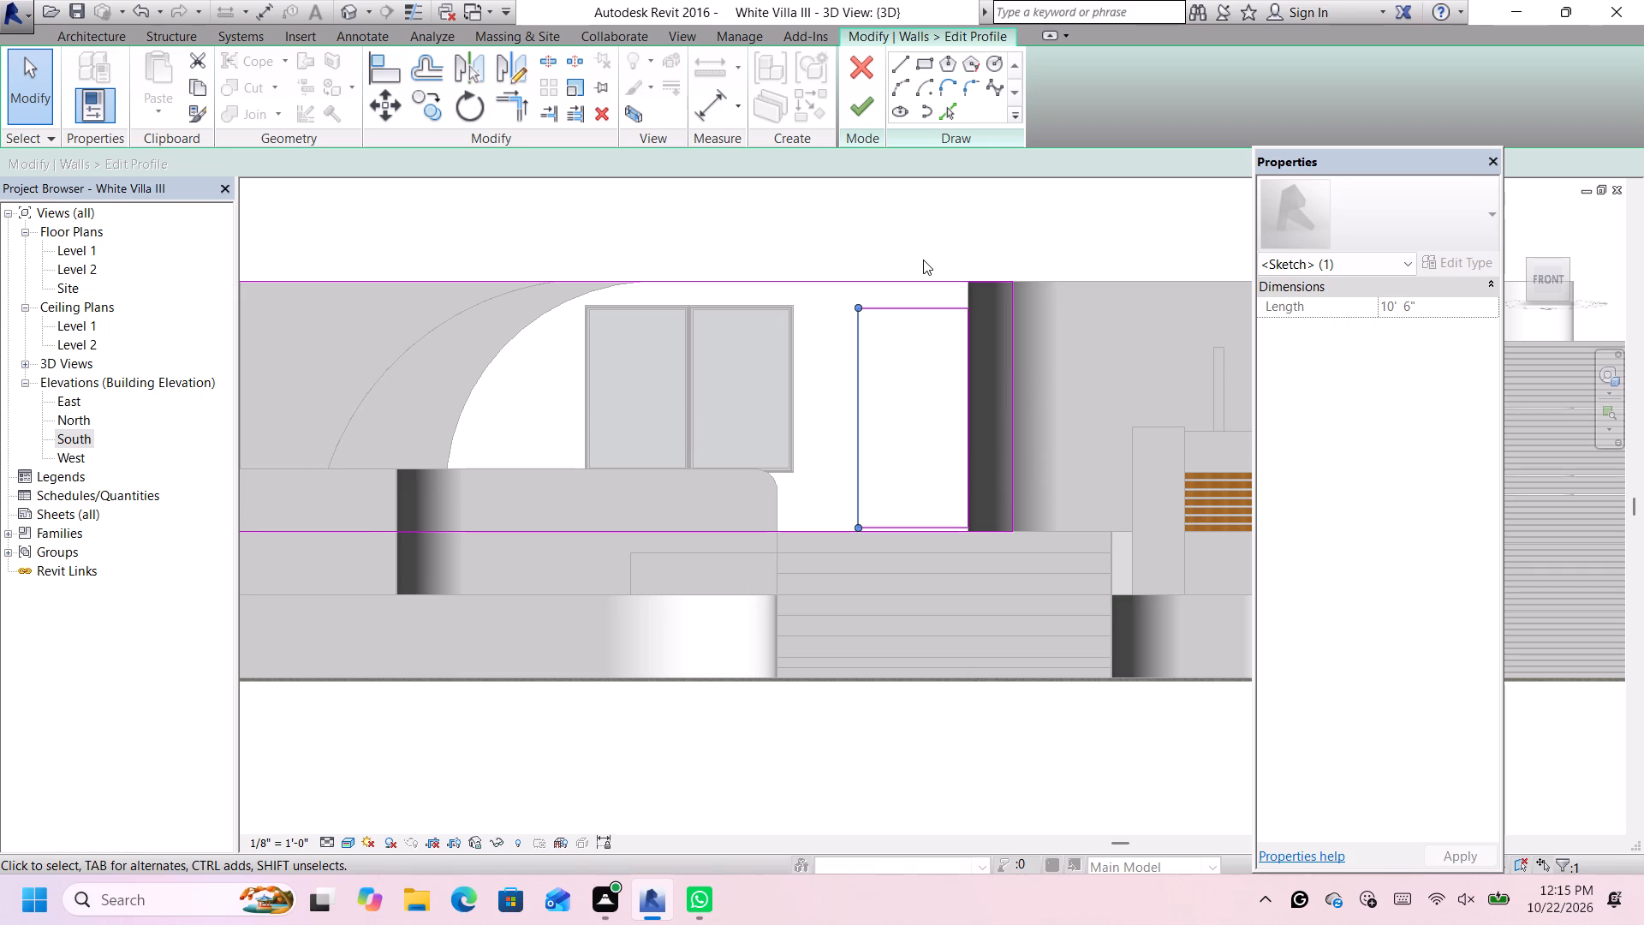
left_click(860, 108)
scroll(865, 217, "down", 1)
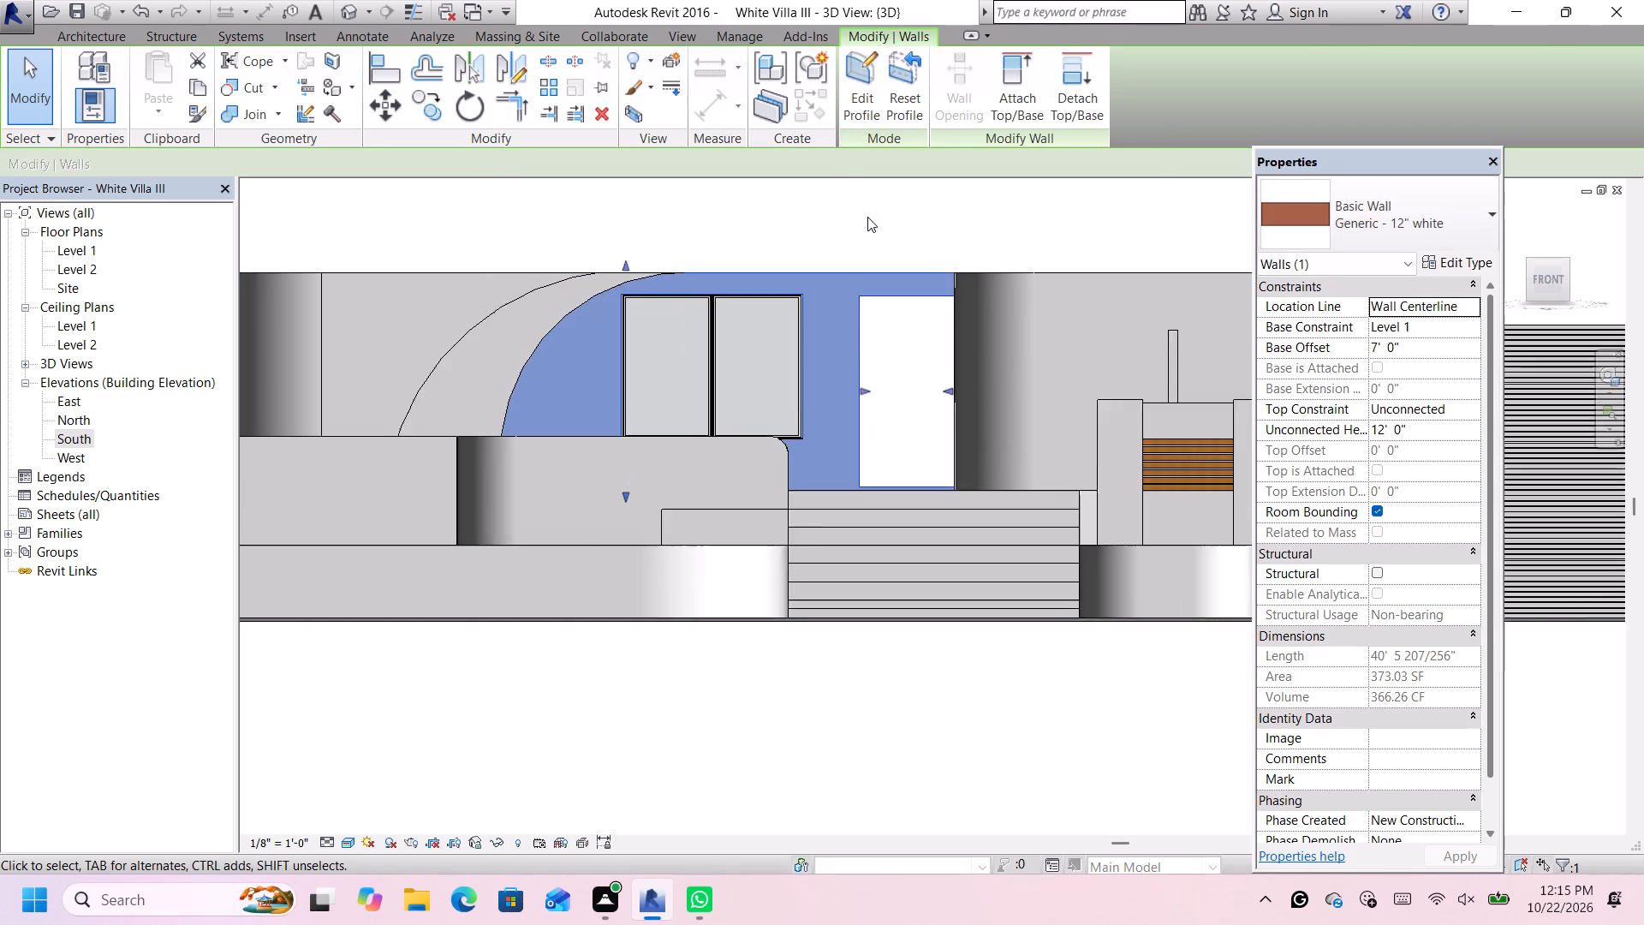
scroll(867, 217, "down", 1)
left_click(943, 230)
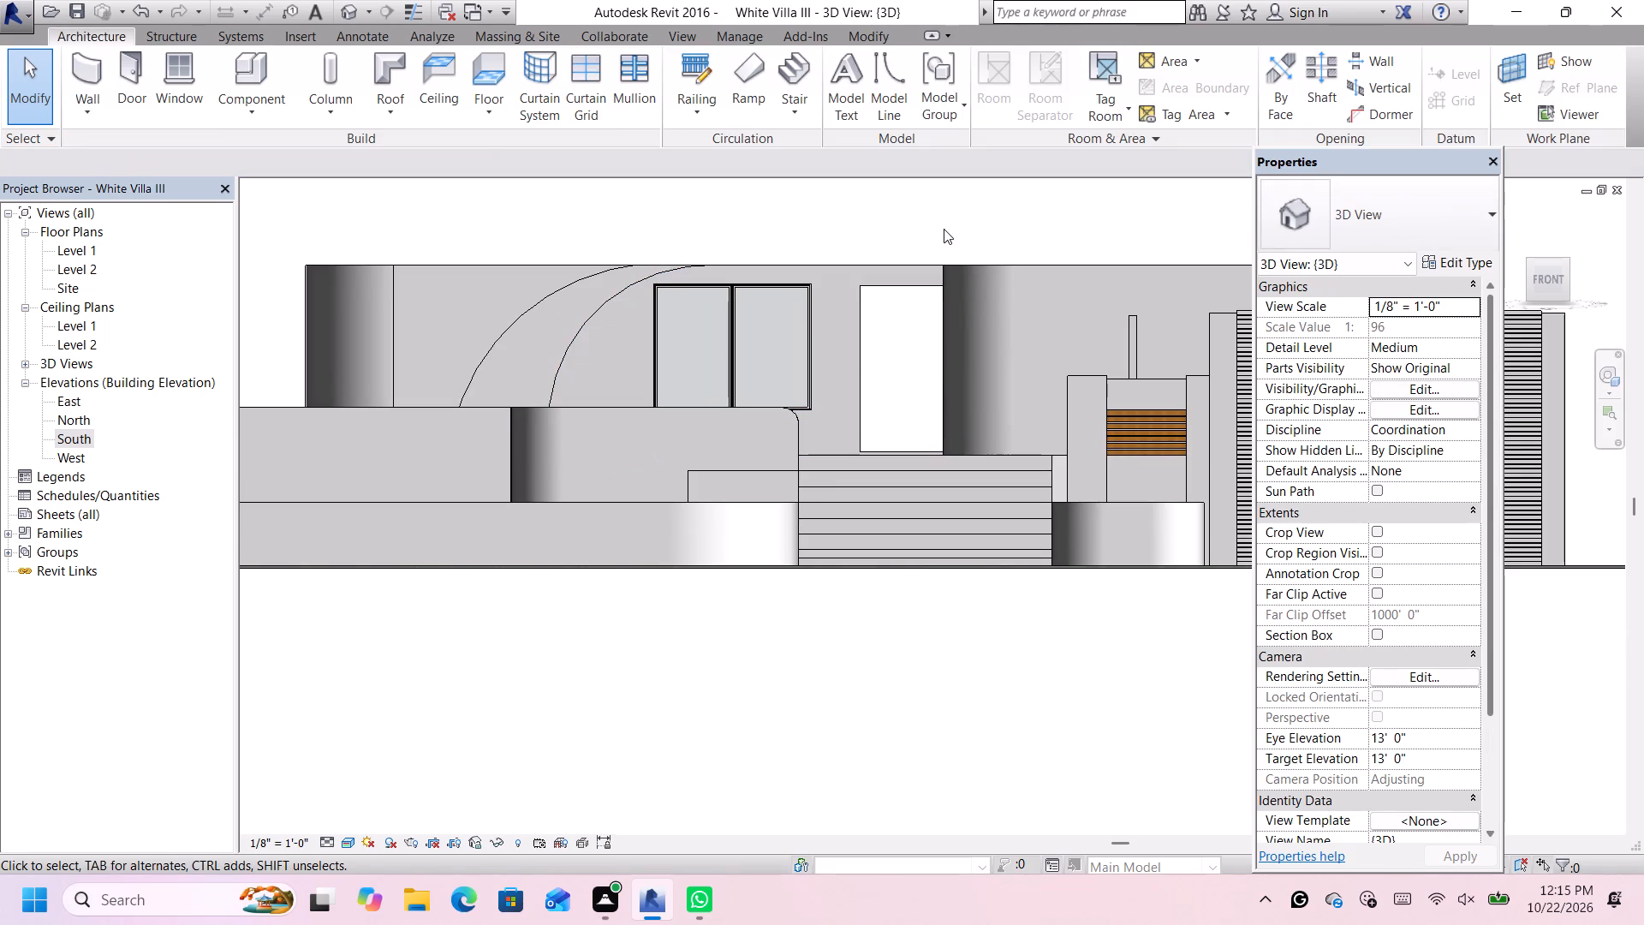
Set the unconnected height of the thin 6" white wall above the wooden slats to 5' 0".
scroll(944, 237, "down", 3)
scroll(1073, 242, "up", 1)
scroll(1095, 237, "down", 2)
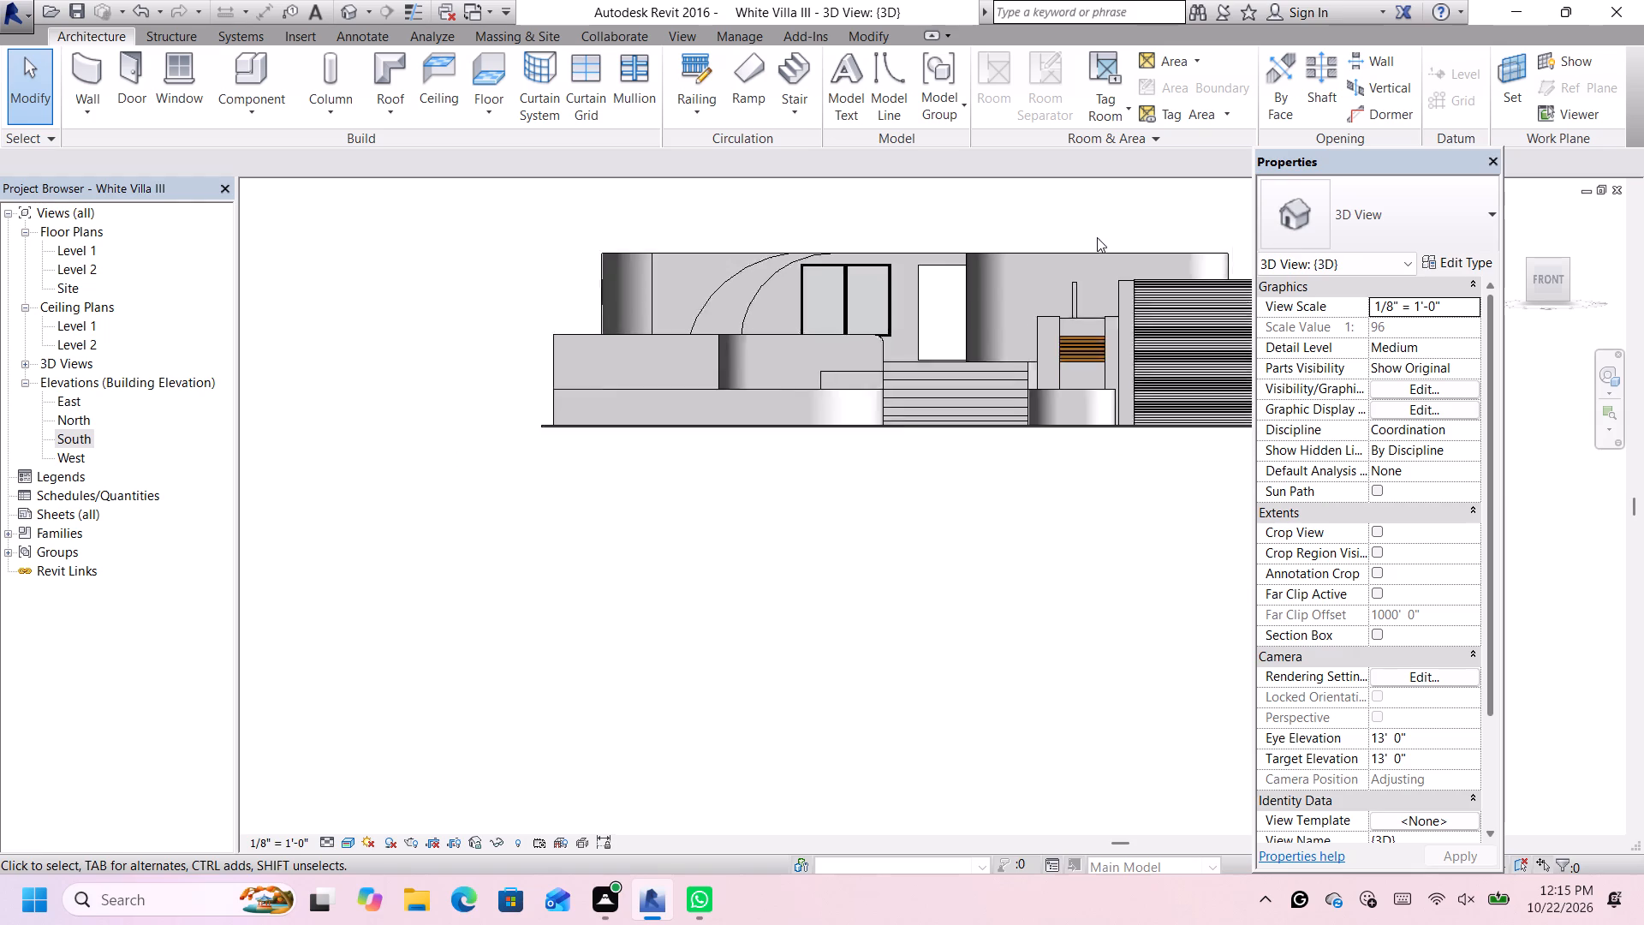
scroll(1097, 237, "down", 2)
scroll(1200, 229, "up", 3)
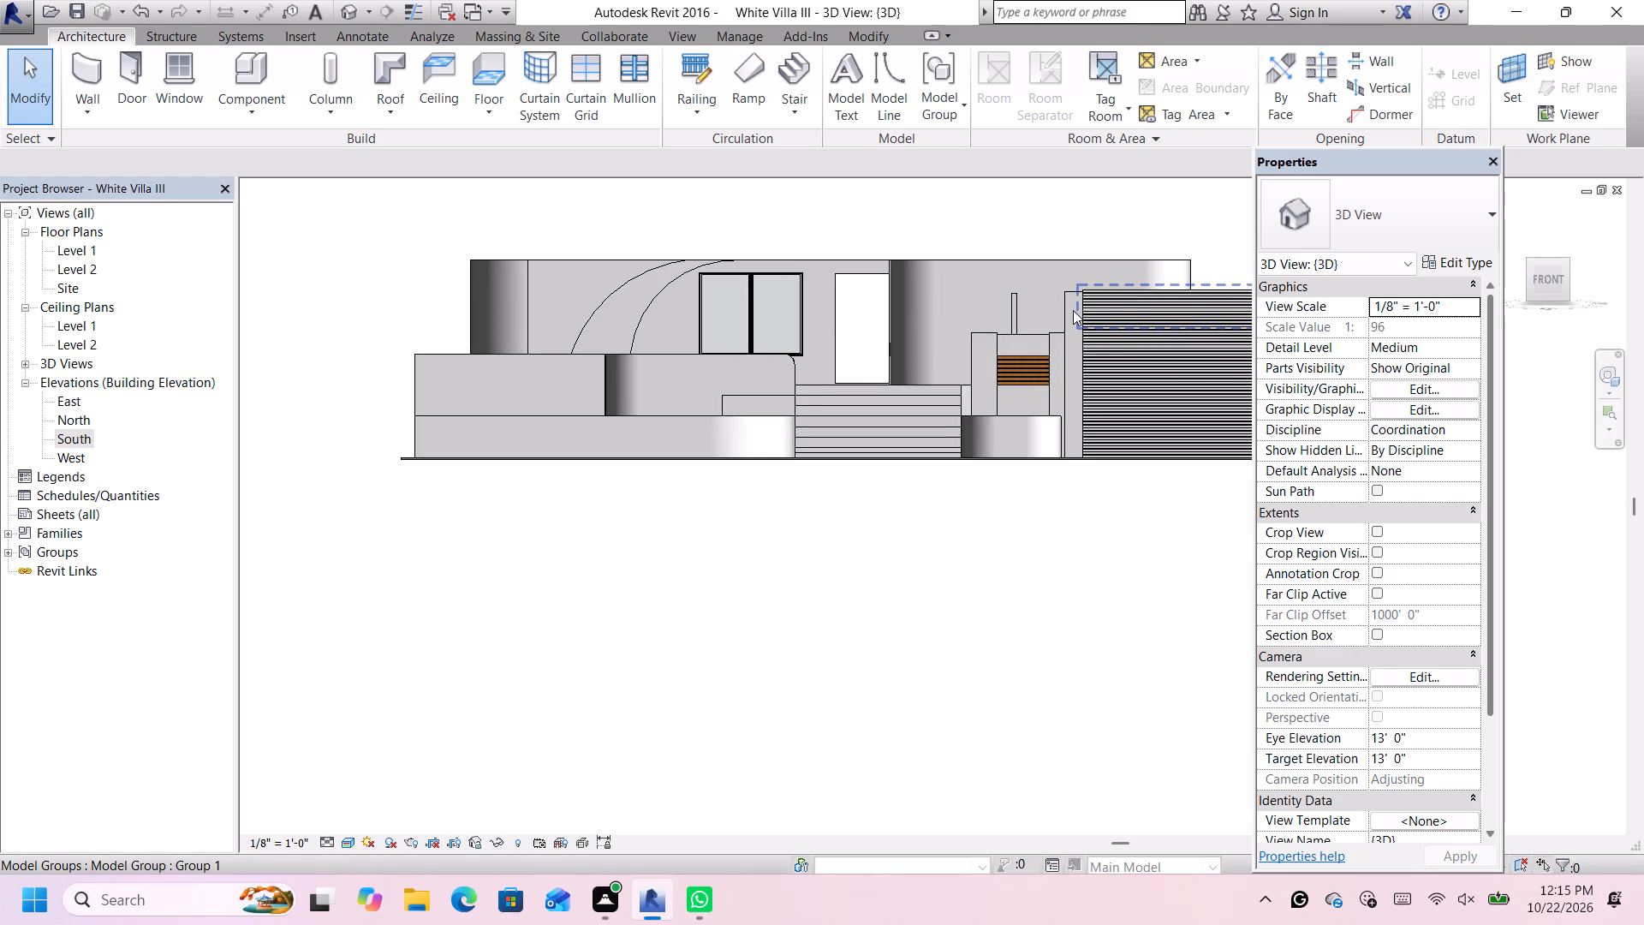
scroll(1018, 316, "up", 4)
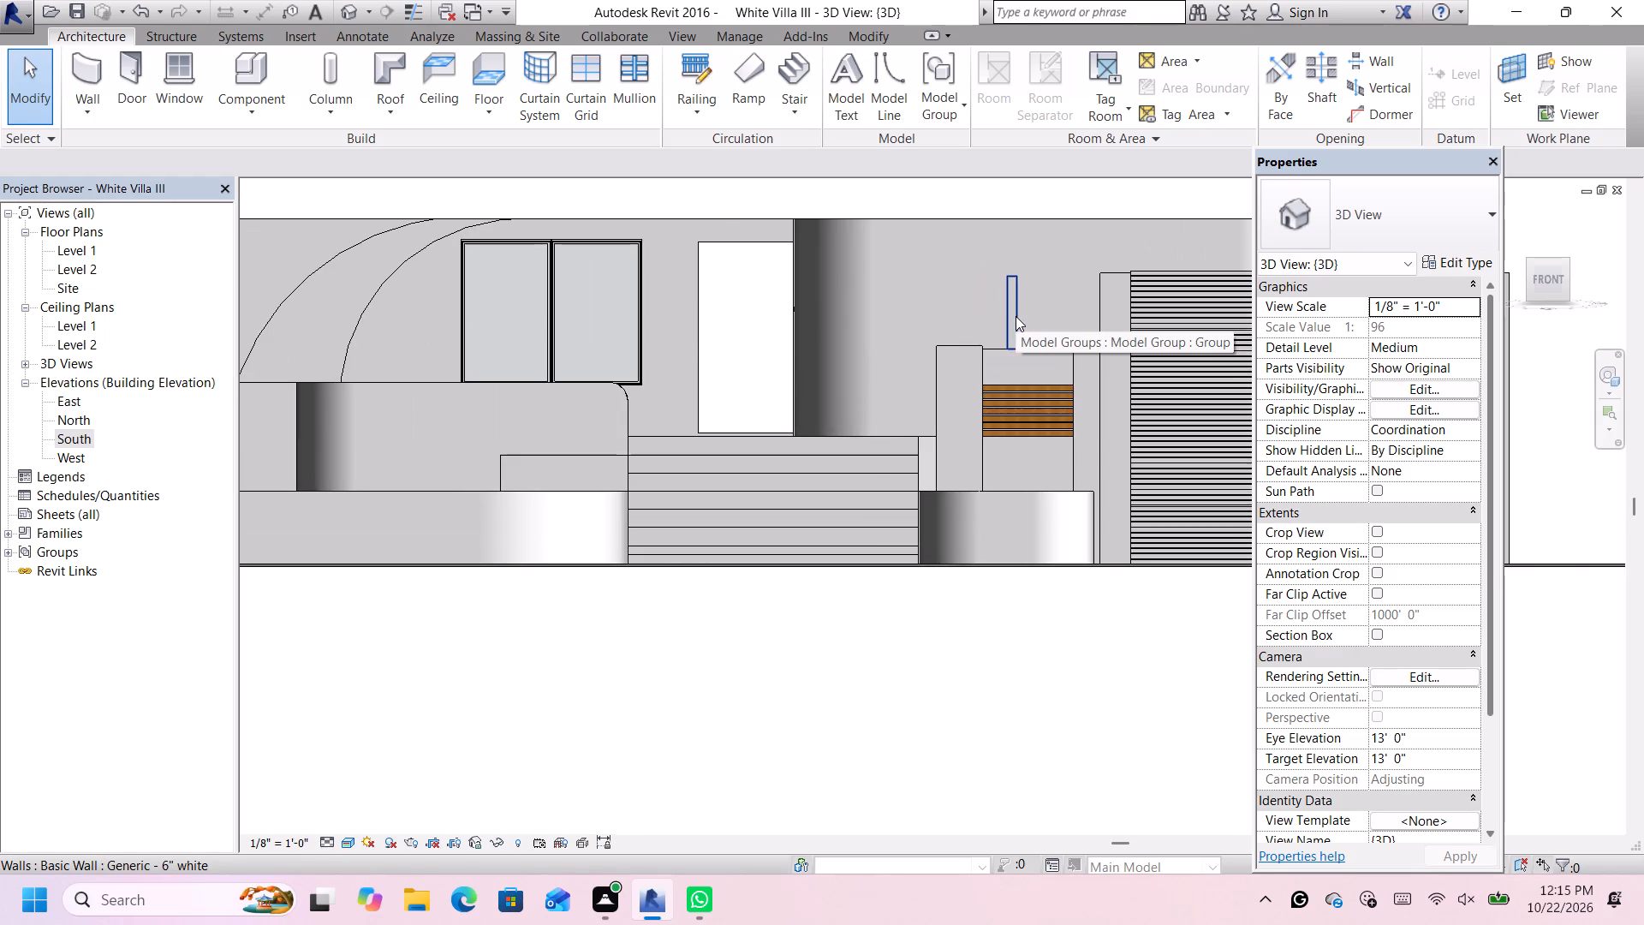
left_click(1016, 316)
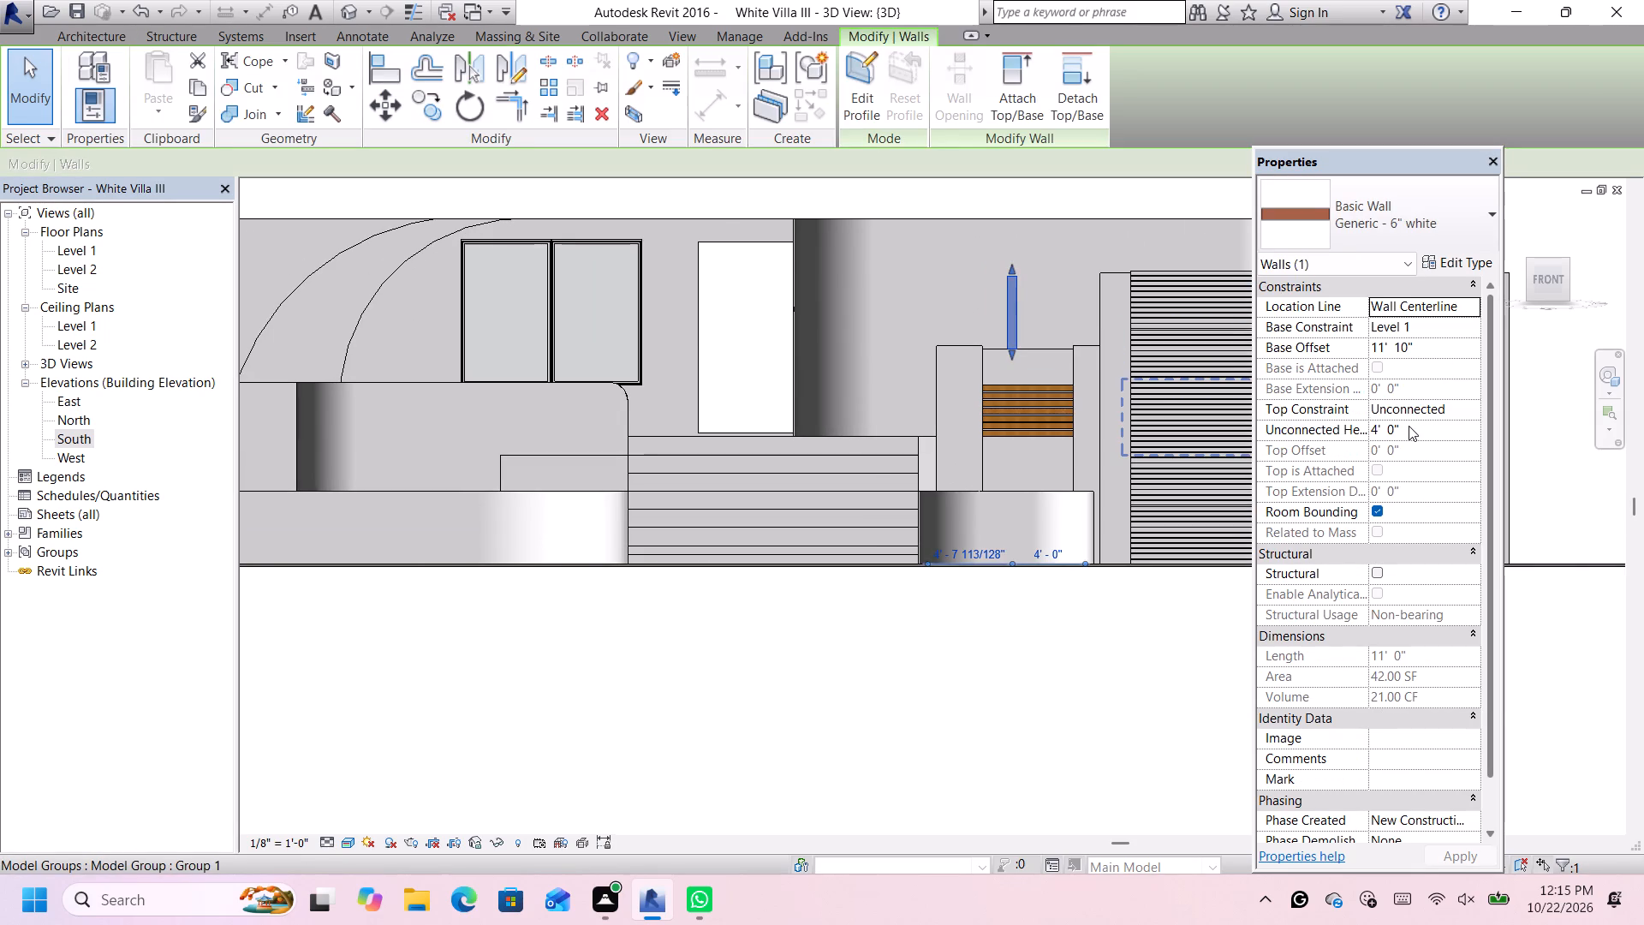
scroll(1408, 439, "up", 4)
left_click(1417, 431)
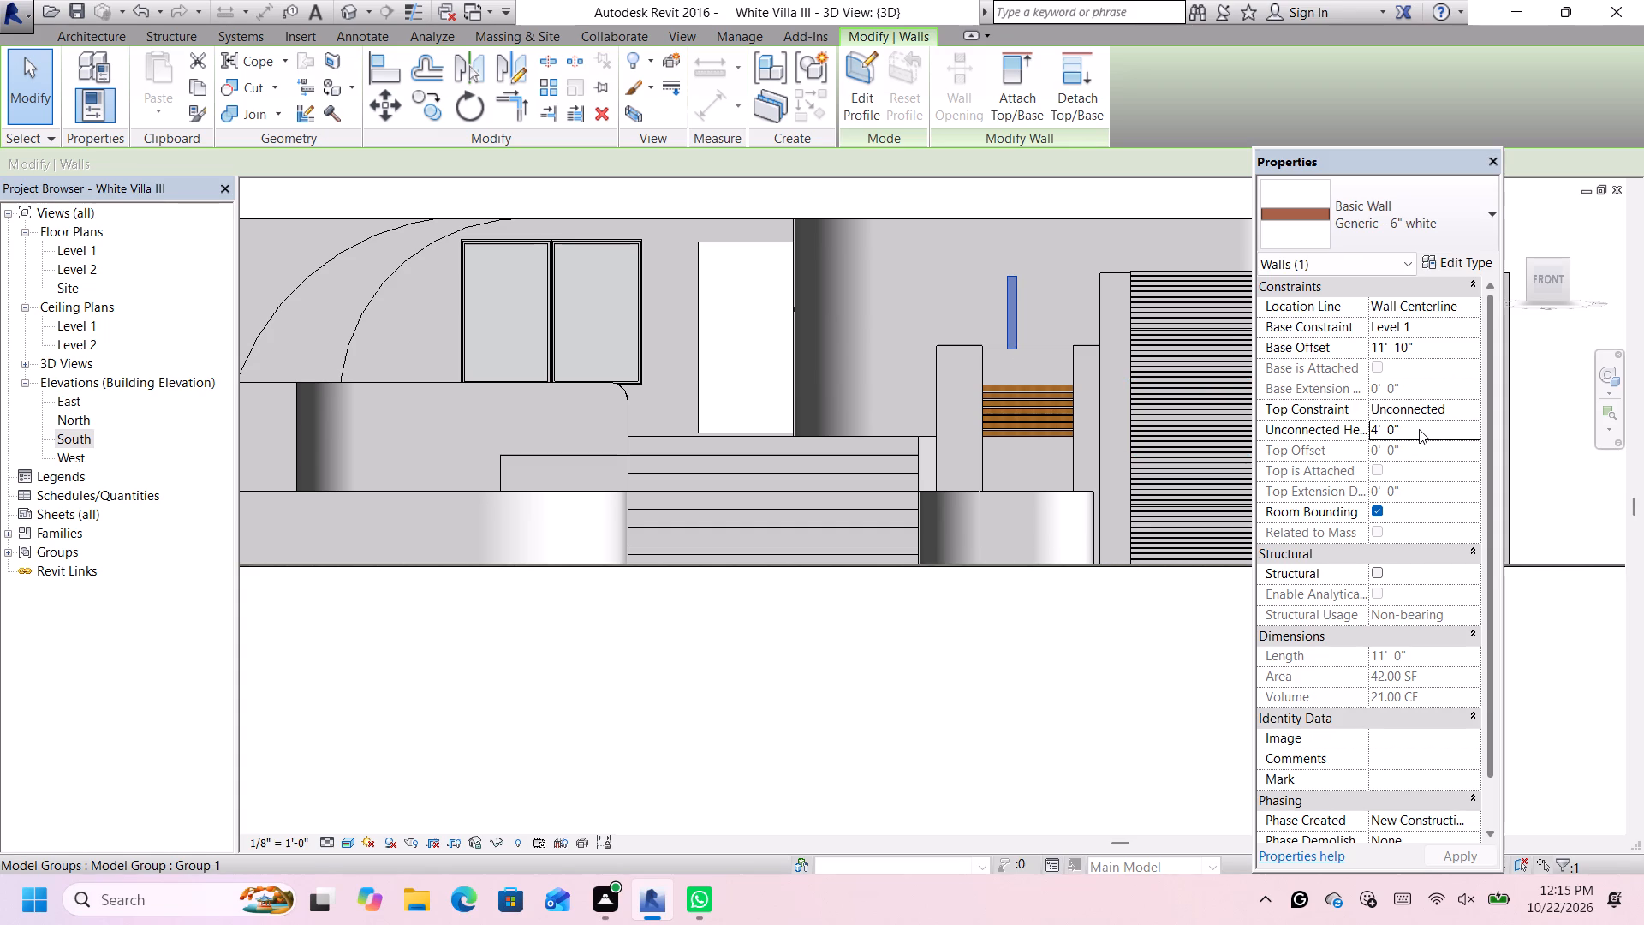
key("BackSpace")
type("5'")
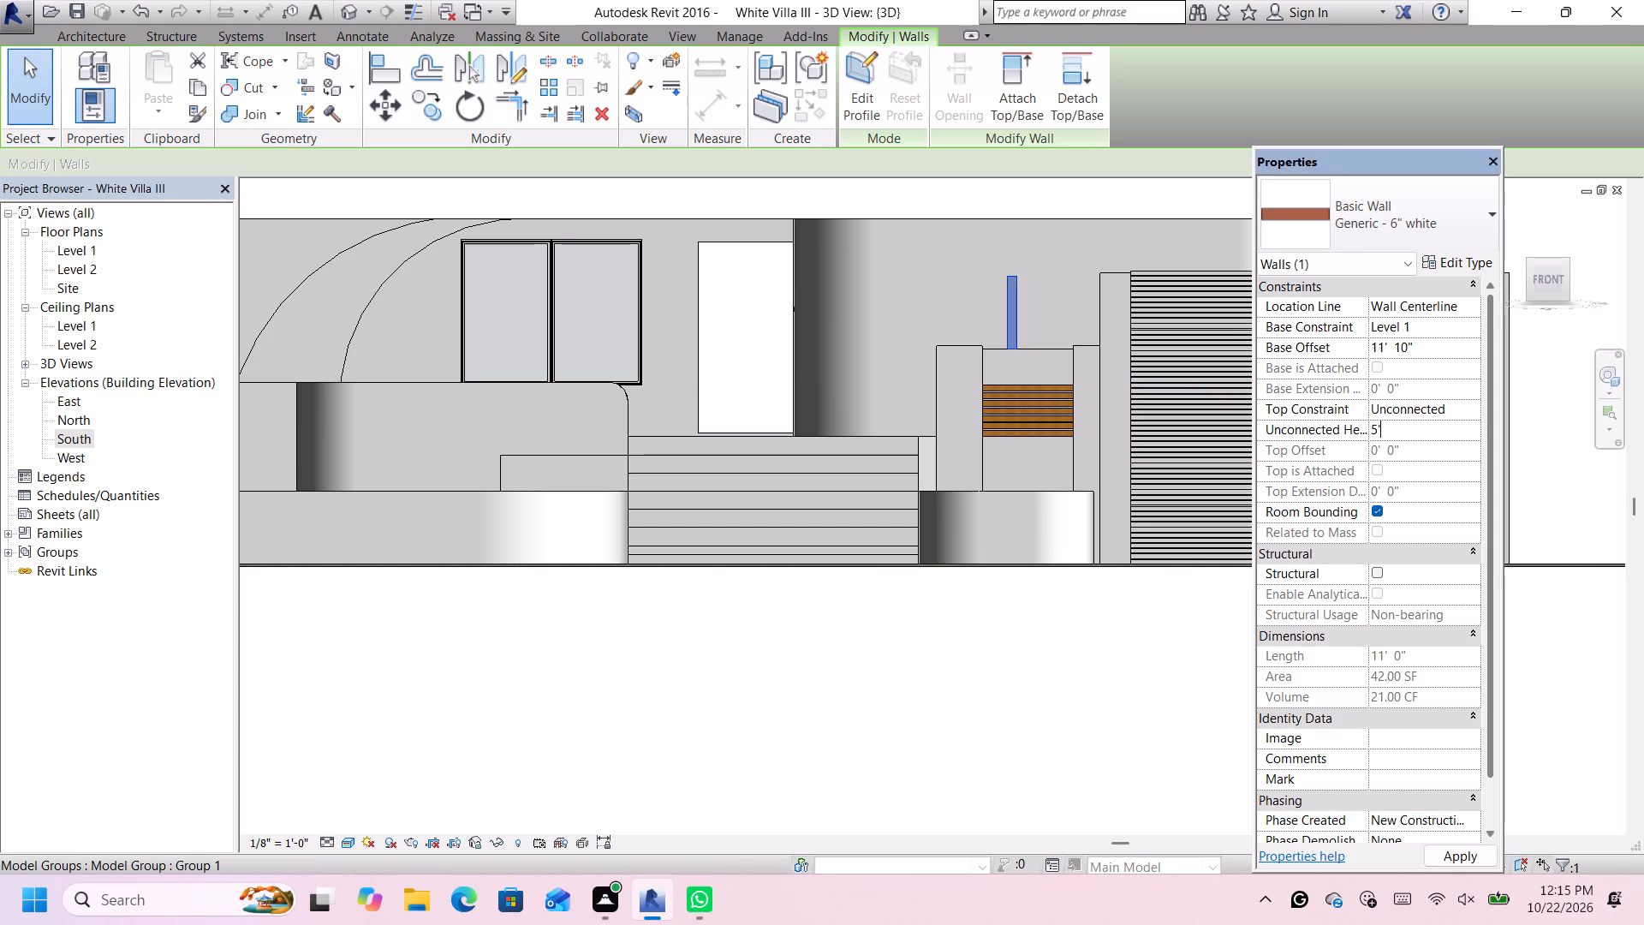
key("Return")
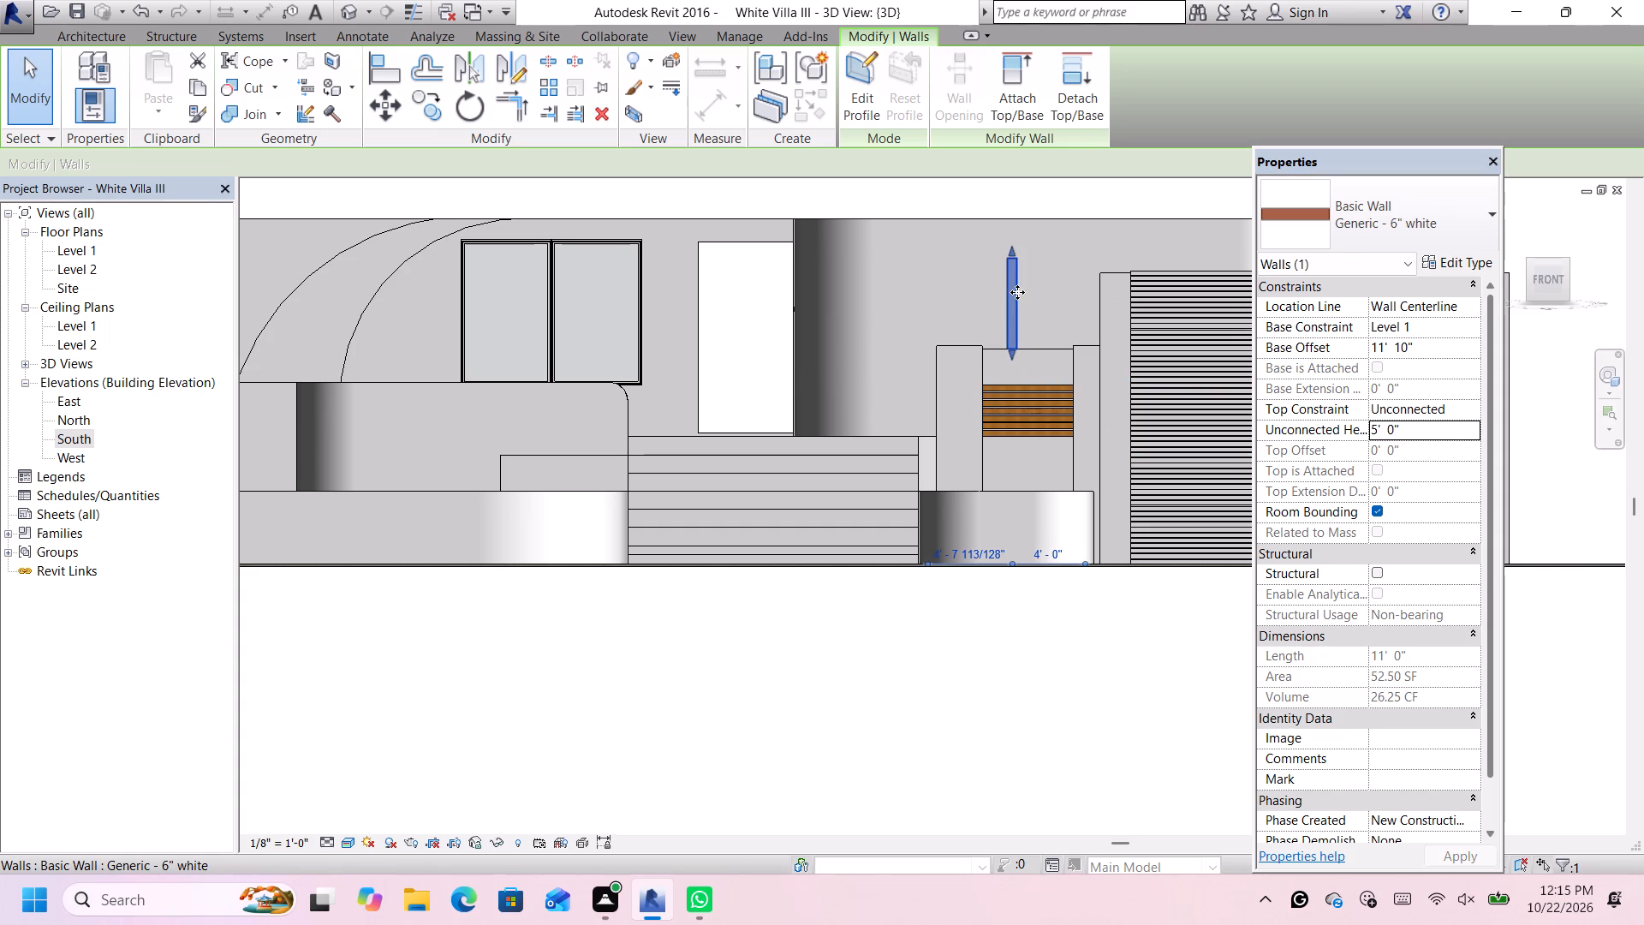
left_click(1015, 200)
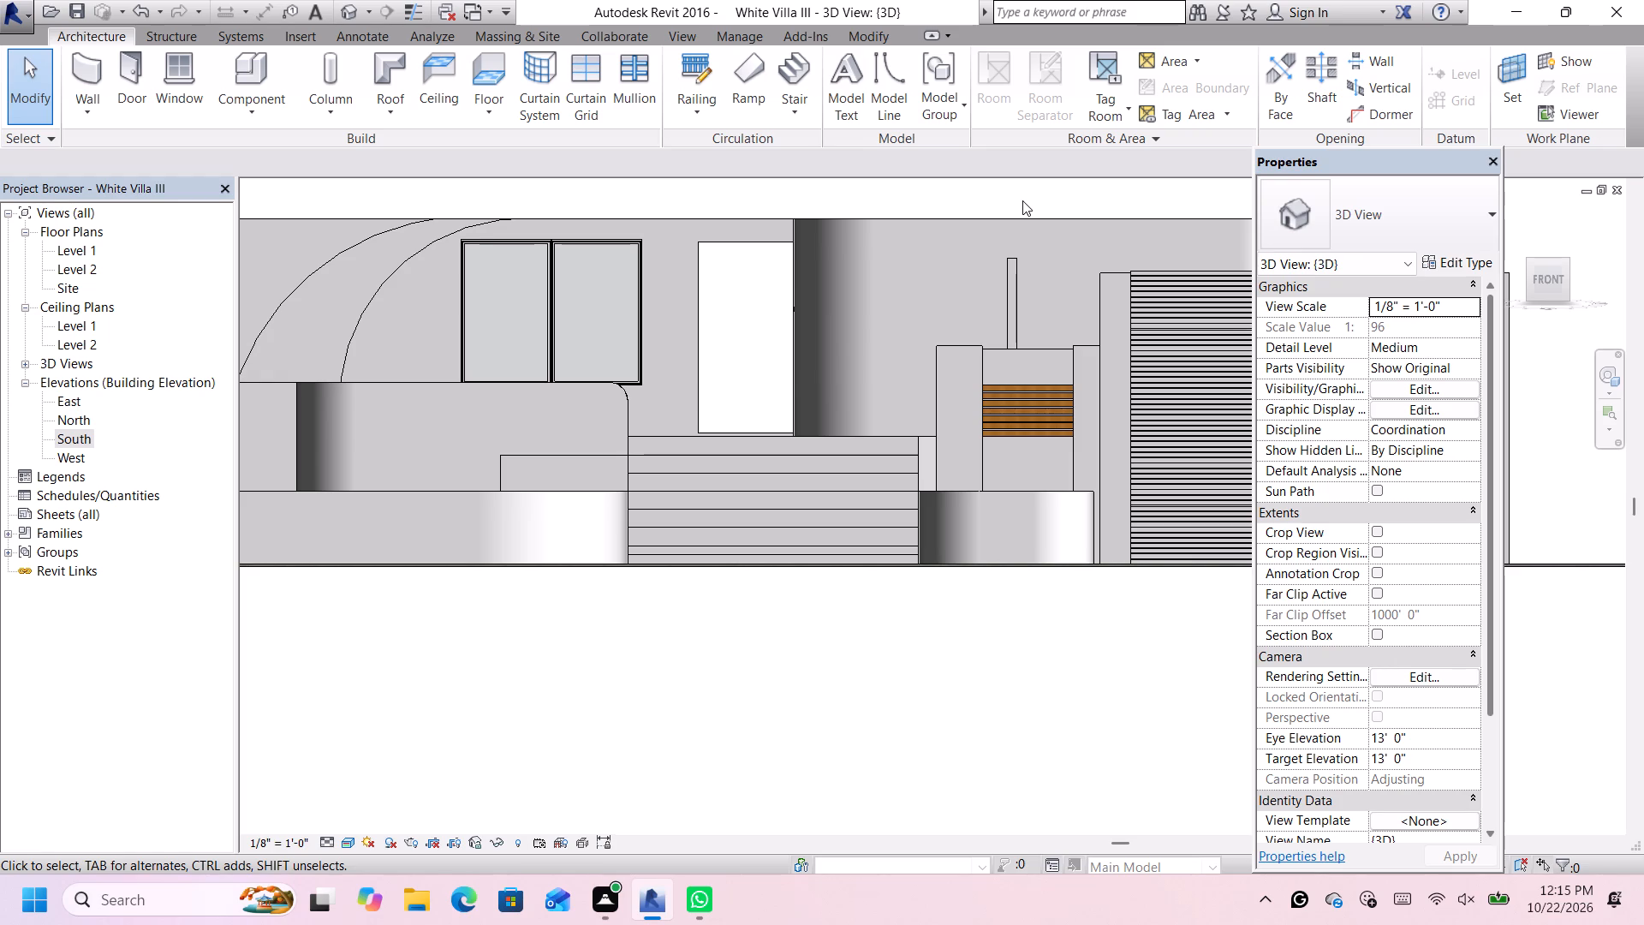
Dismiss the Autodesk notification card covering the model view.
scroll(724, 298, "down", 5)
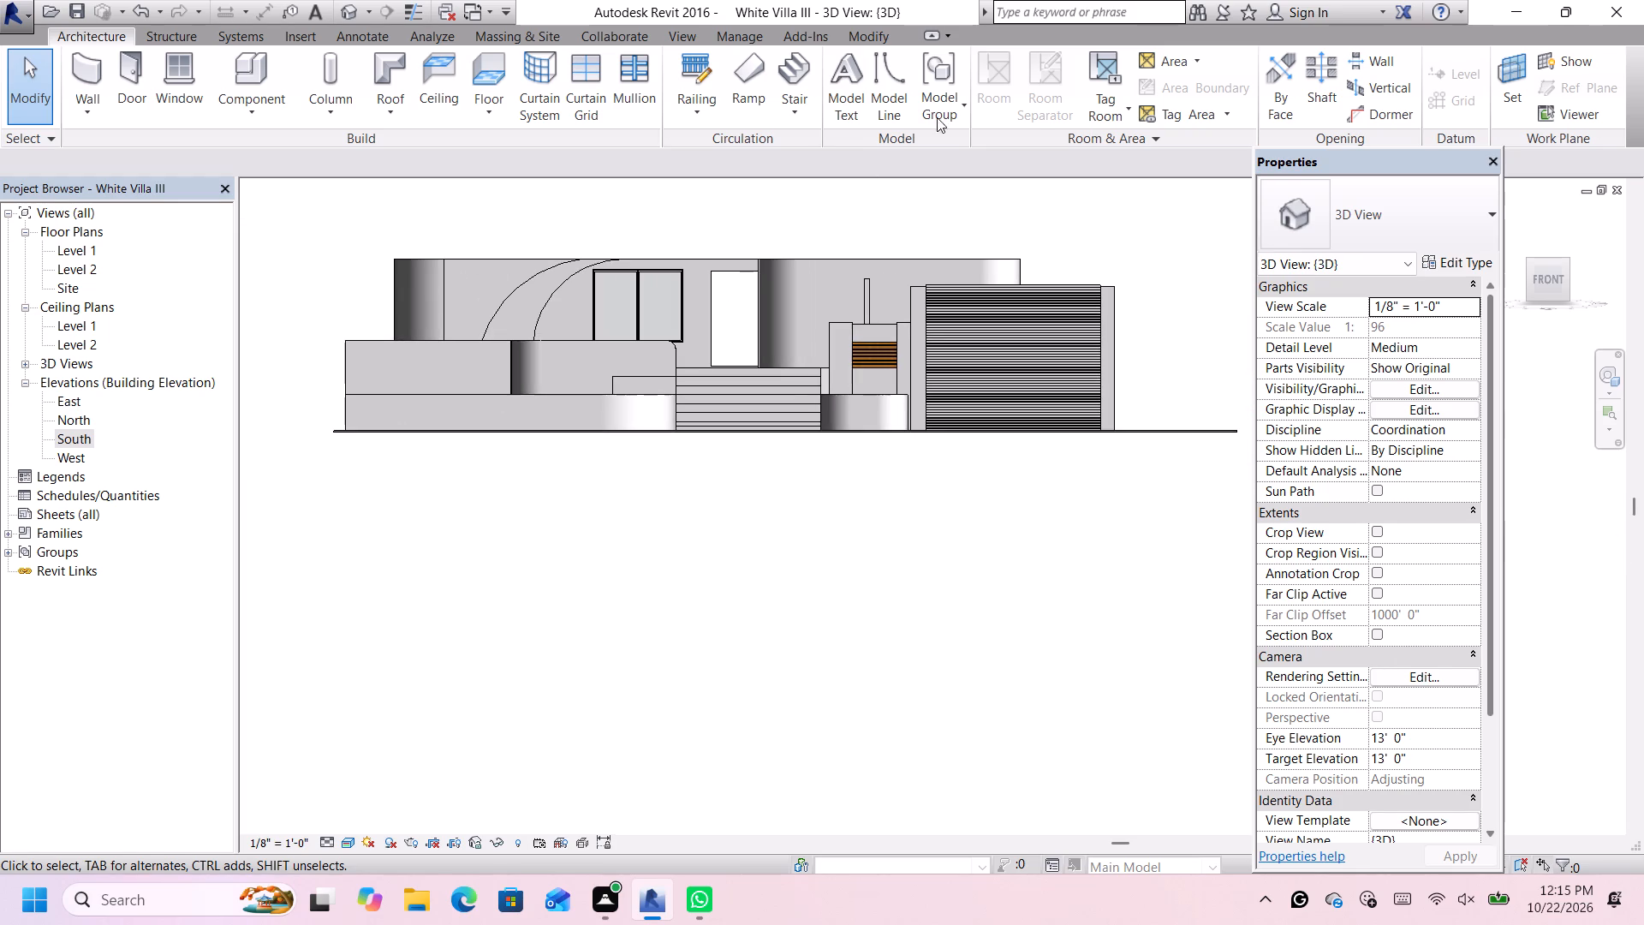
scroll(956, 195, "up", 3)
scroll(797, 264, "down", 5)
scroll(605, 260, "up", 2)
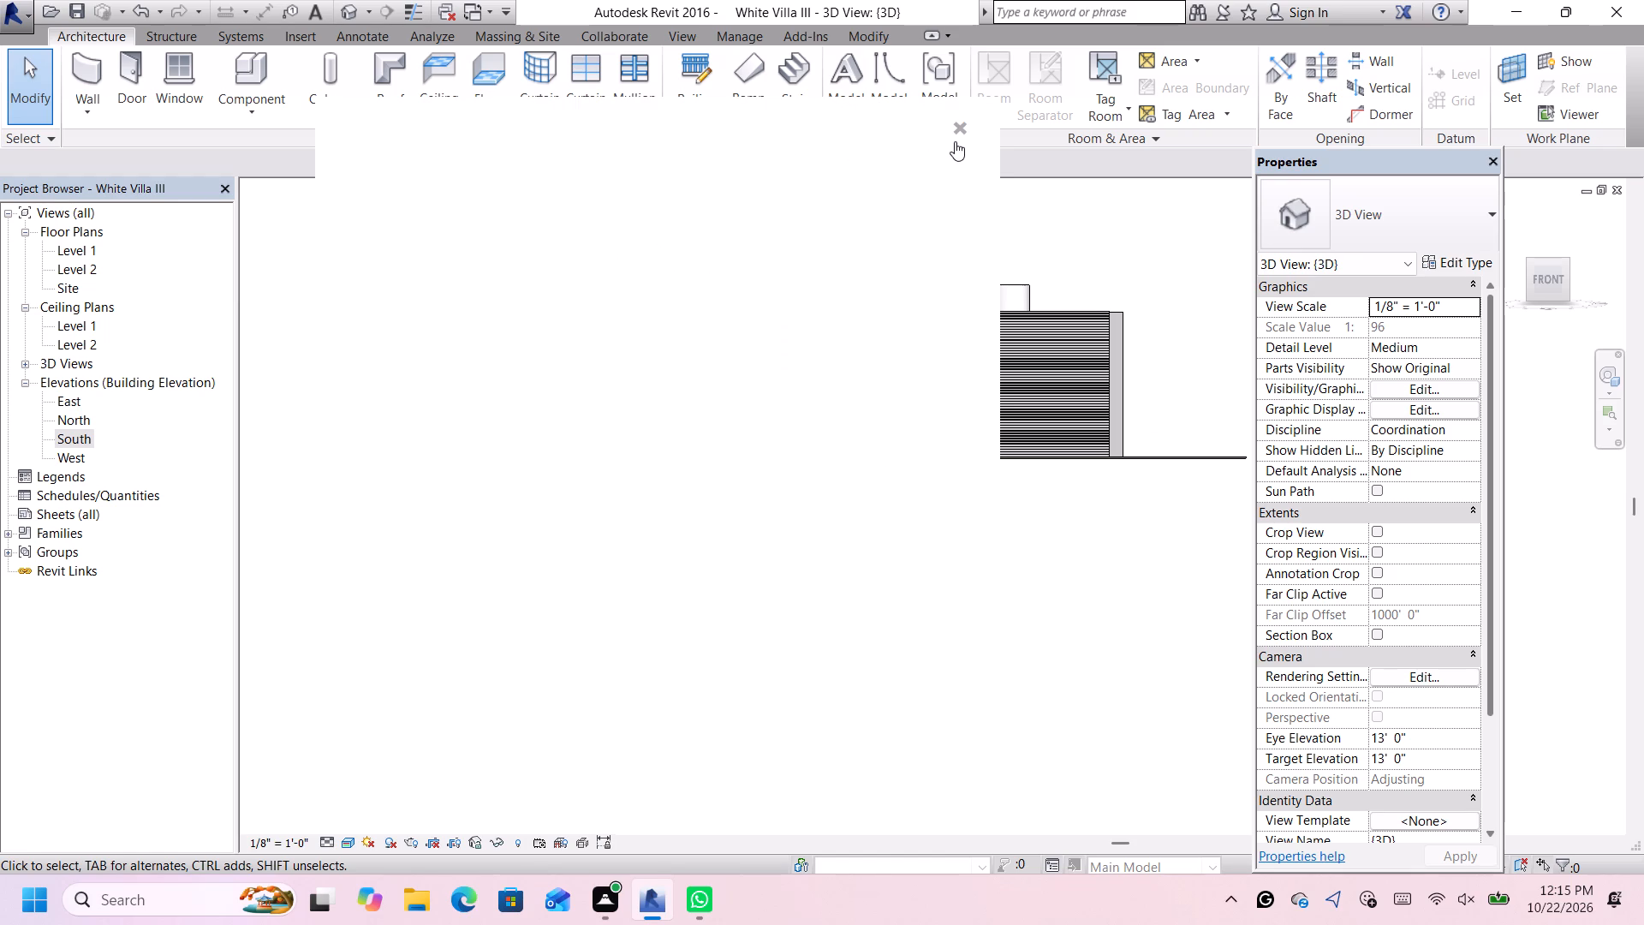
left_click(960, 128)
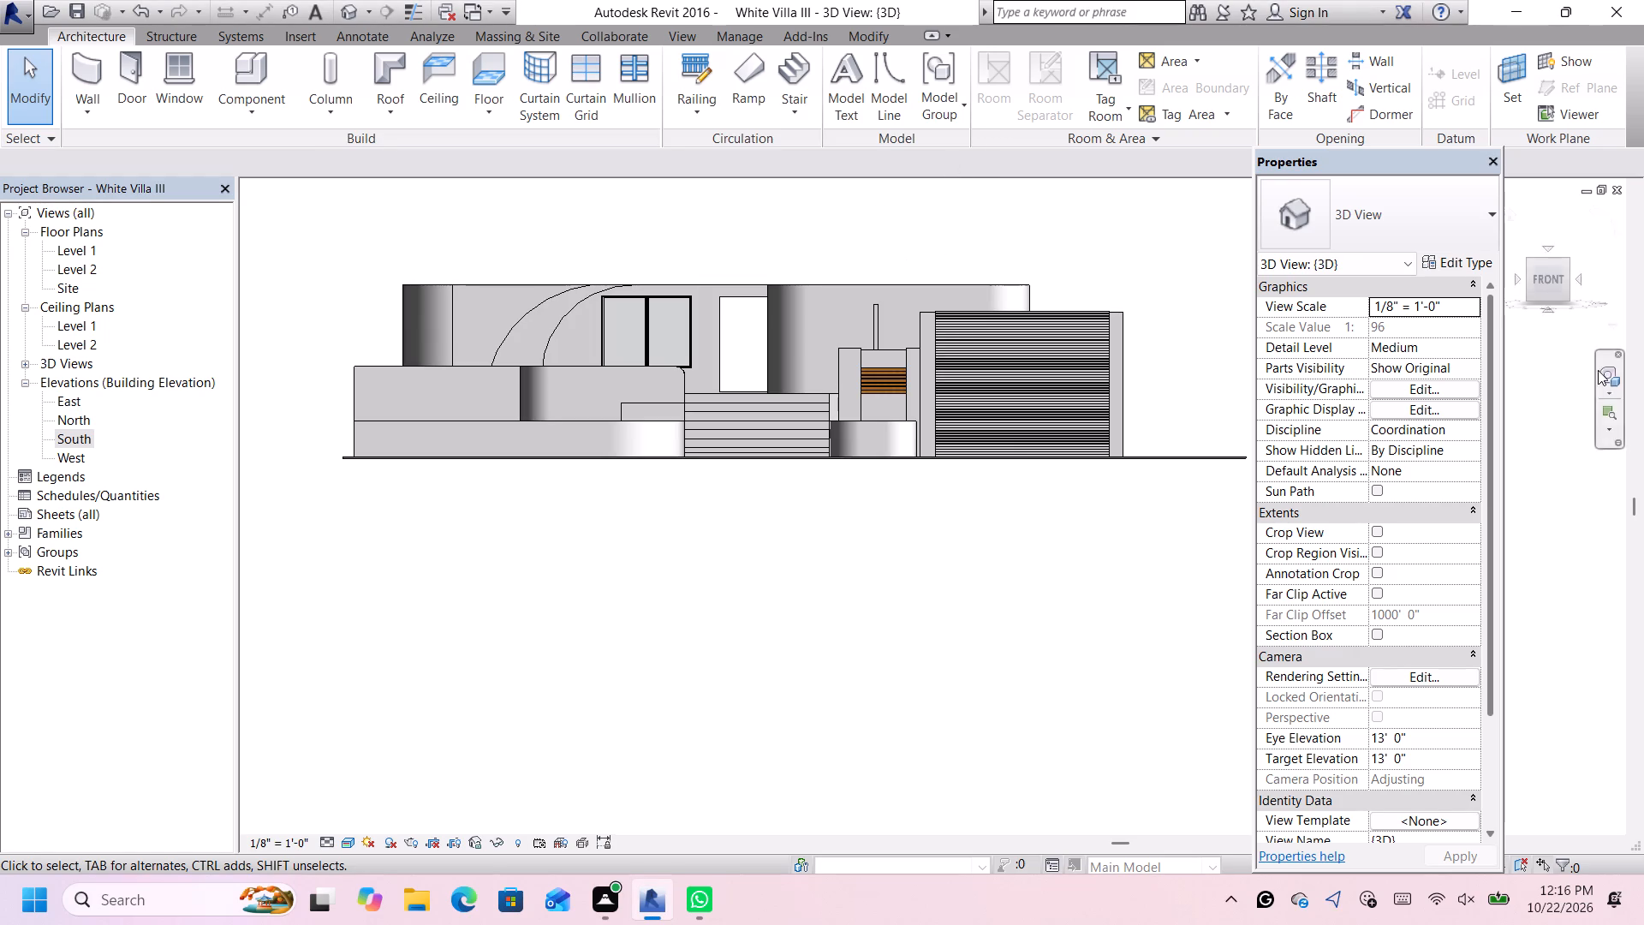
In top view, start a Generic 6" floor and sketch a rectangular boundary about 20' 7" by 40' 4" over the arc-wall room.
left_click(1531, 259)
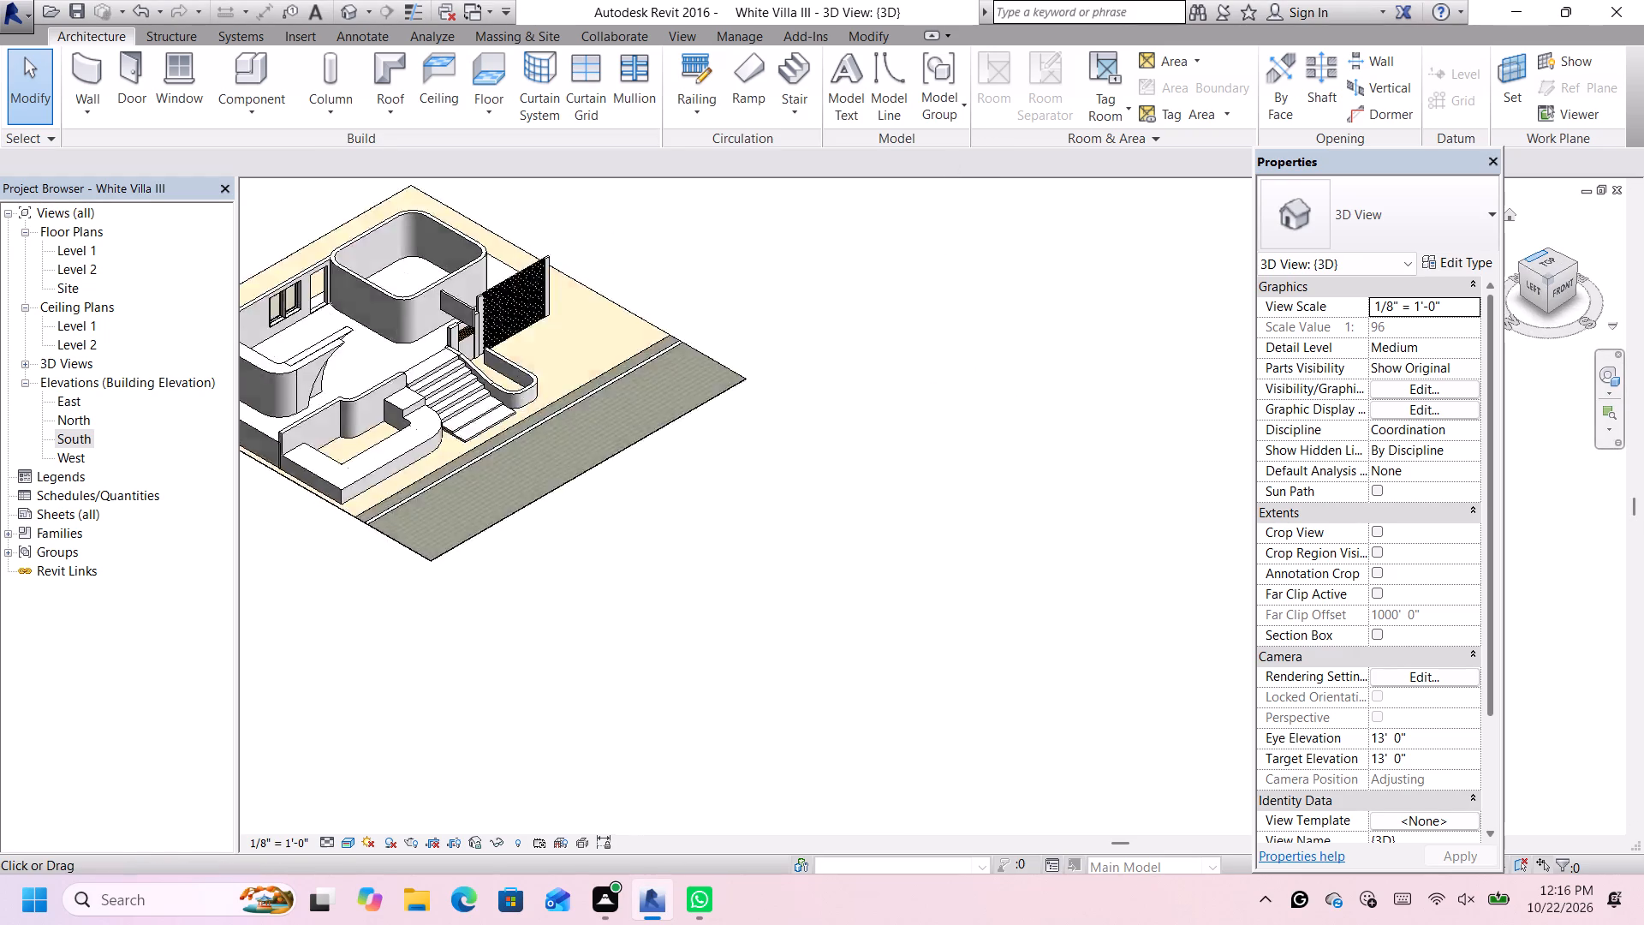
left_click(1544, 259)
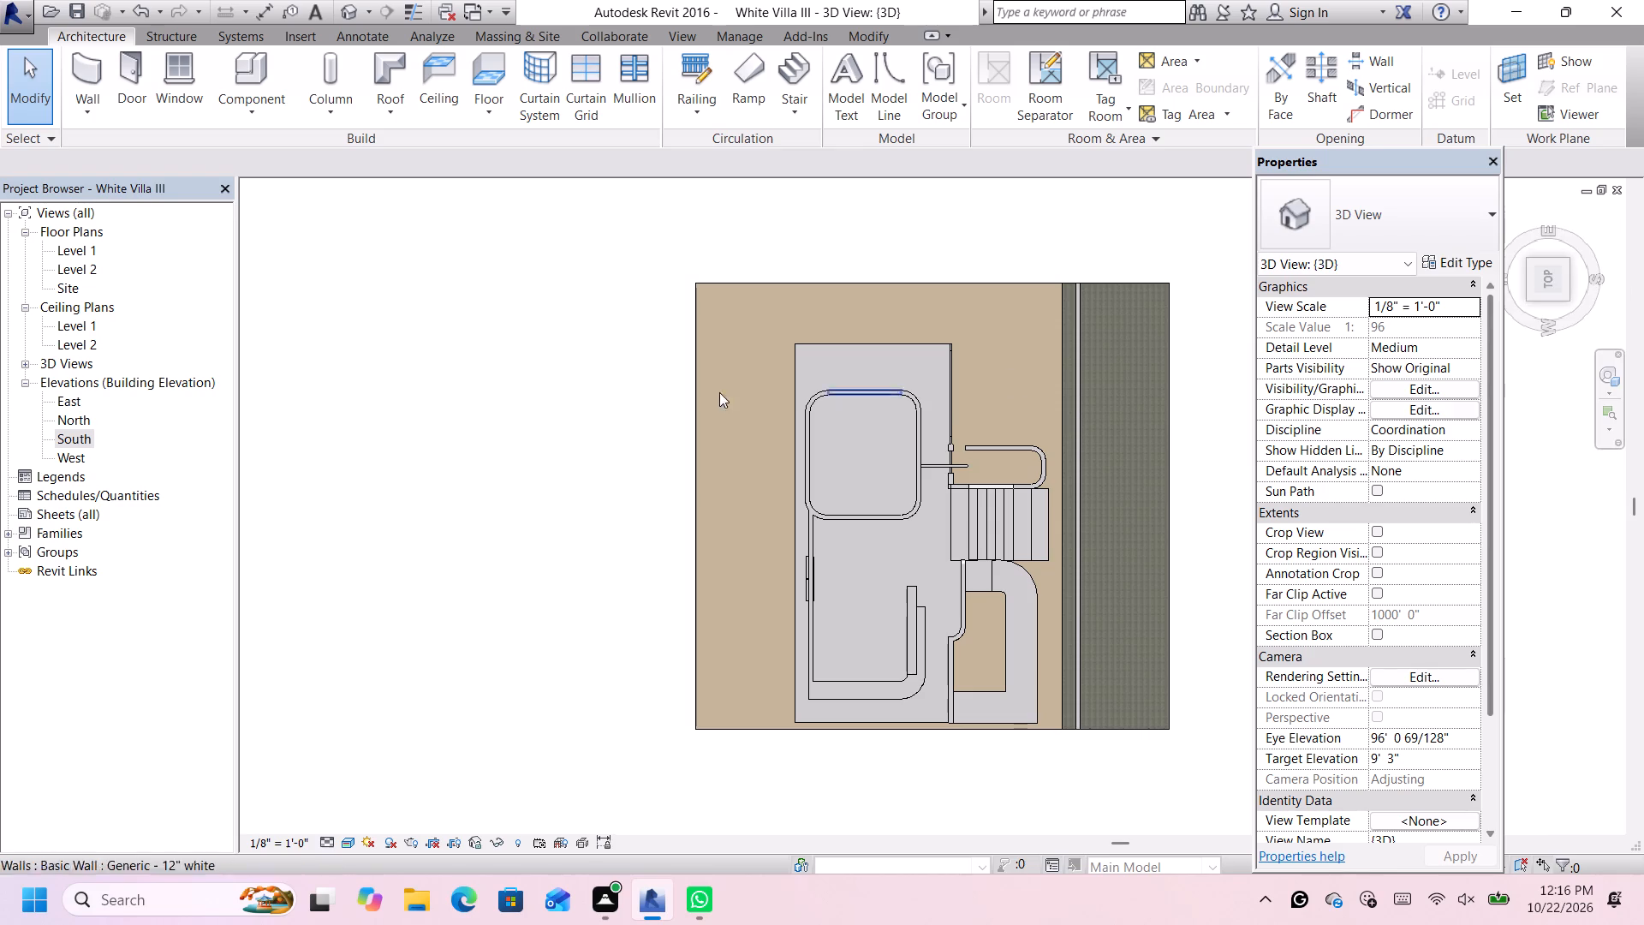
scroll(876, 576, "up", 2)
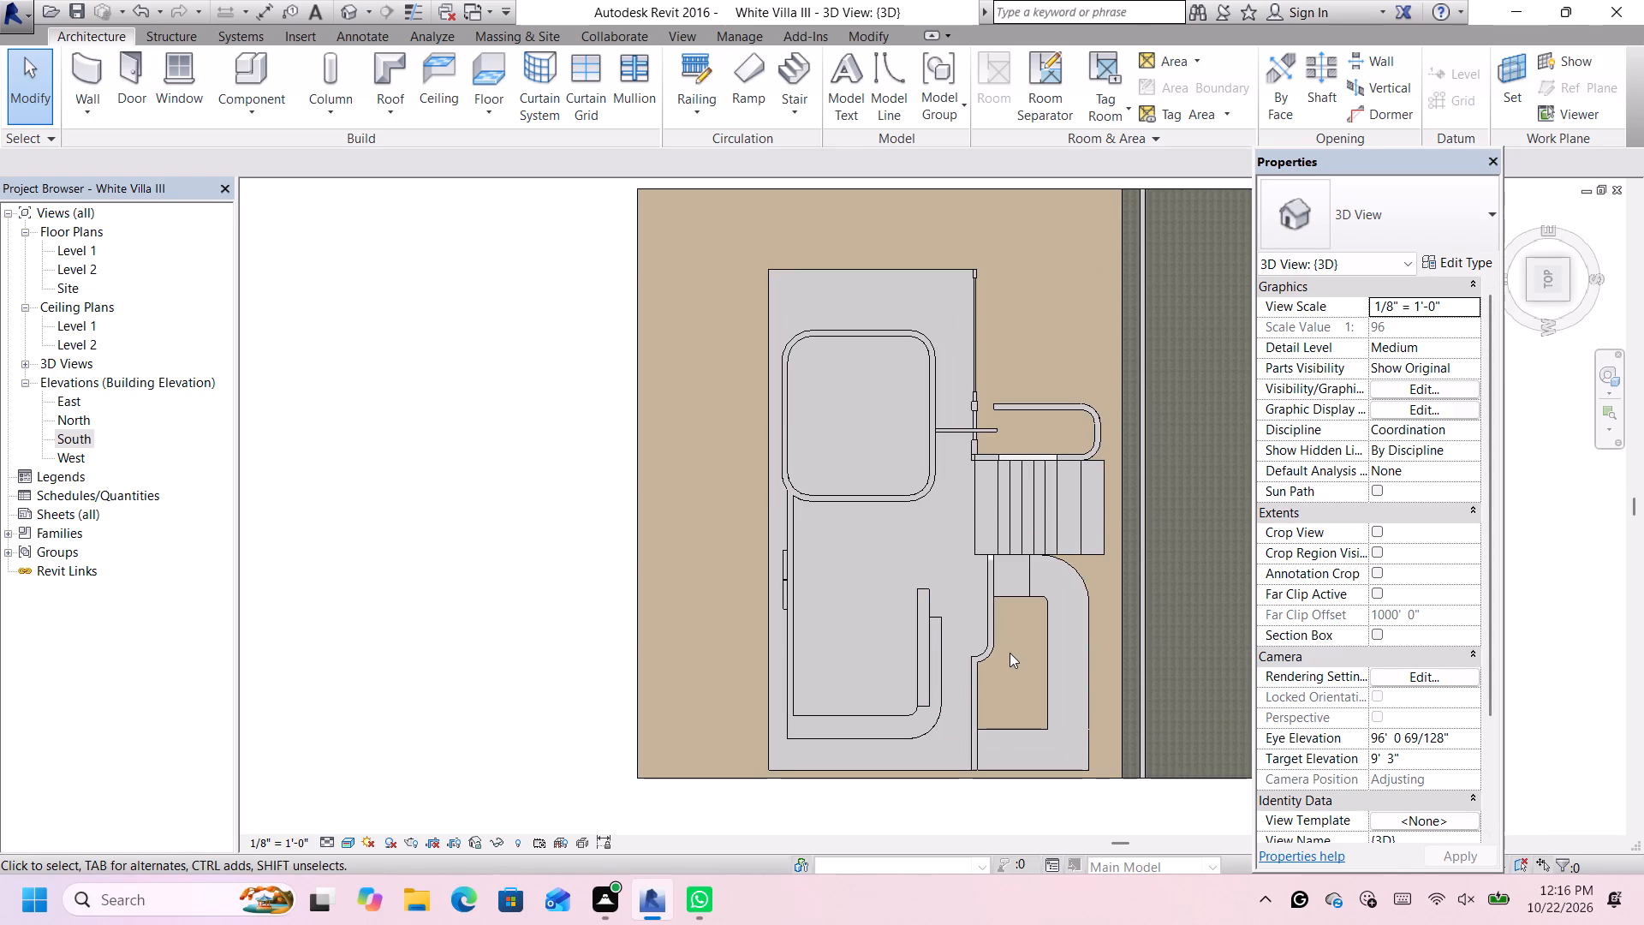
scroll(890, 561, "up", 1)
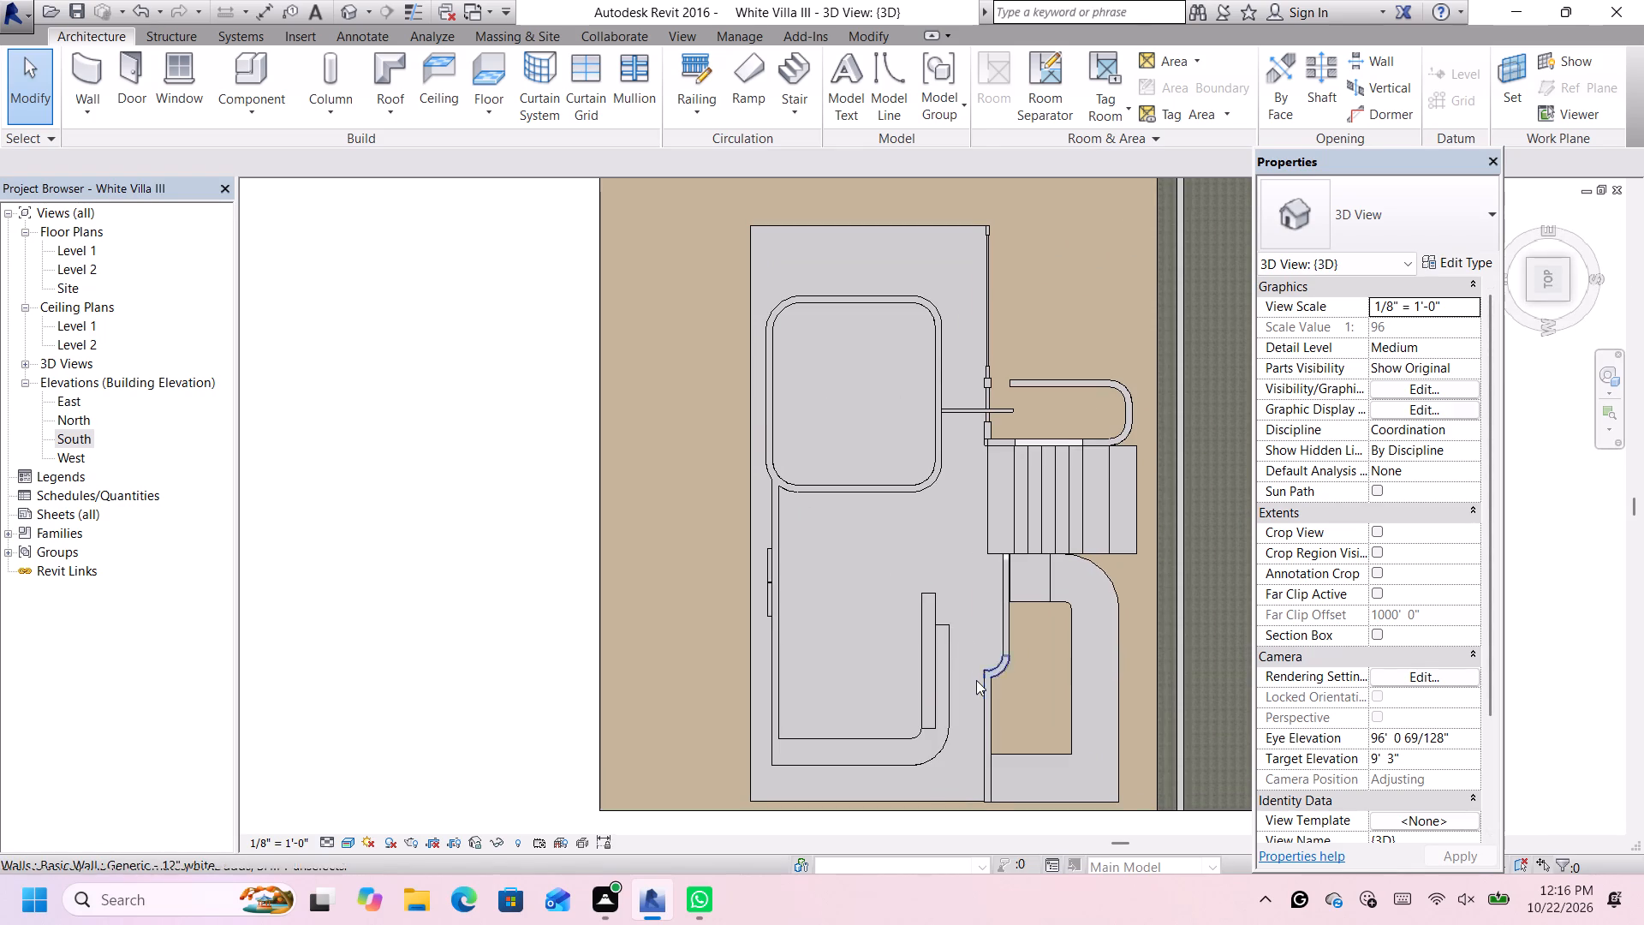
scroll(976, 682, "down", 1)
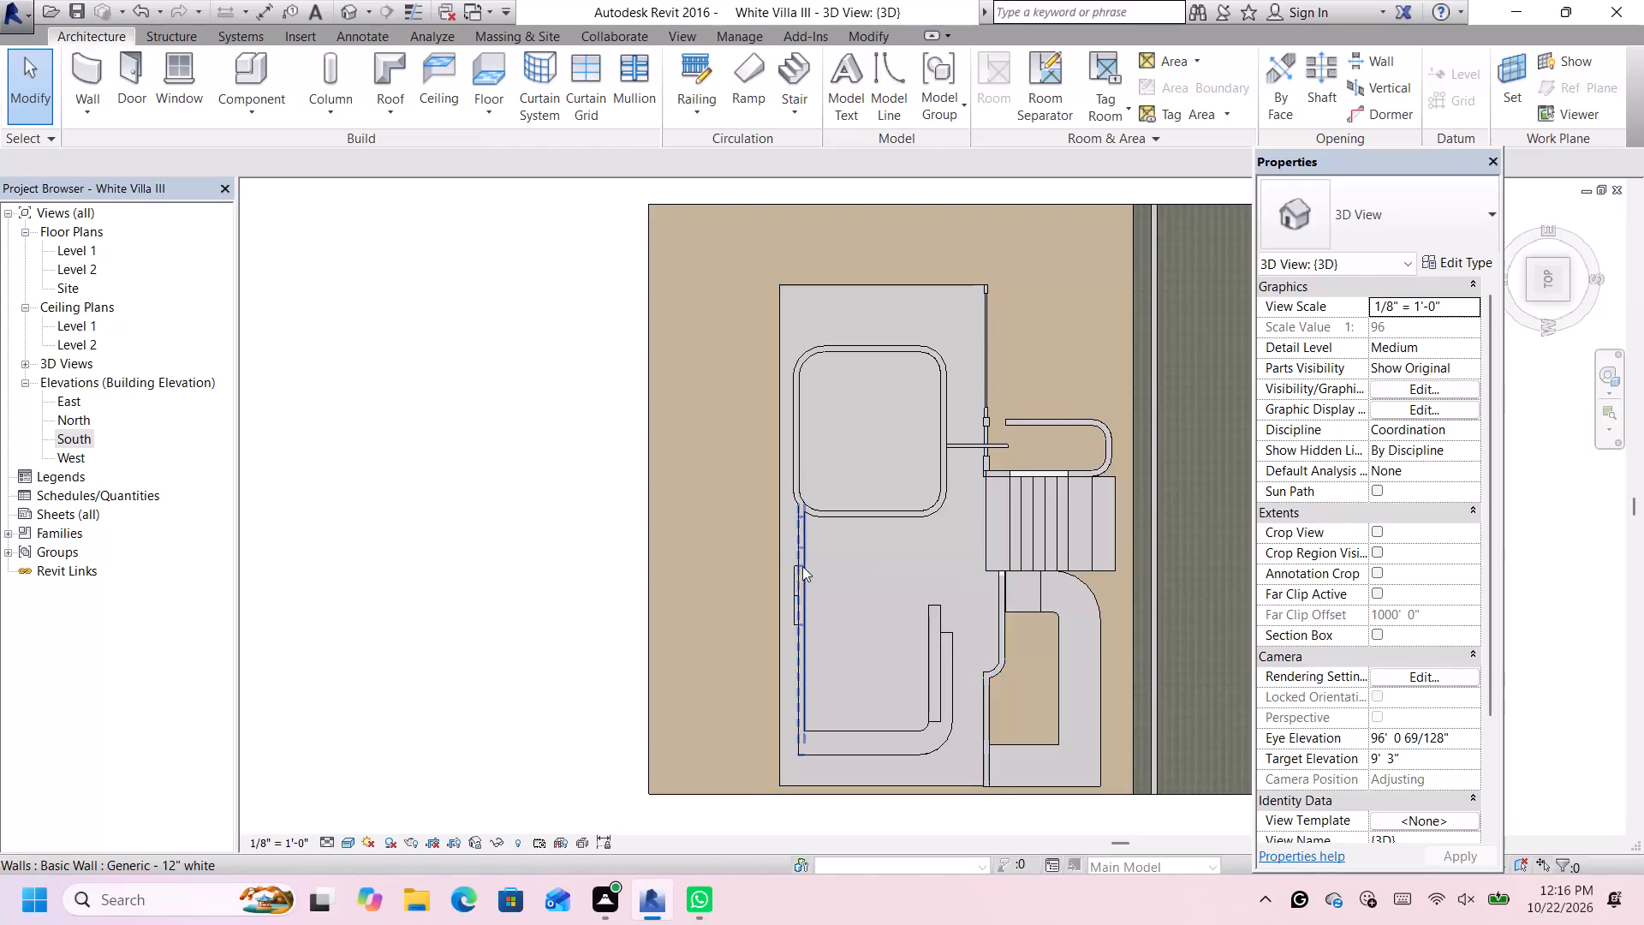
scroll(929, 641, "up", 2)
scroll(932, 642, "down", 2)
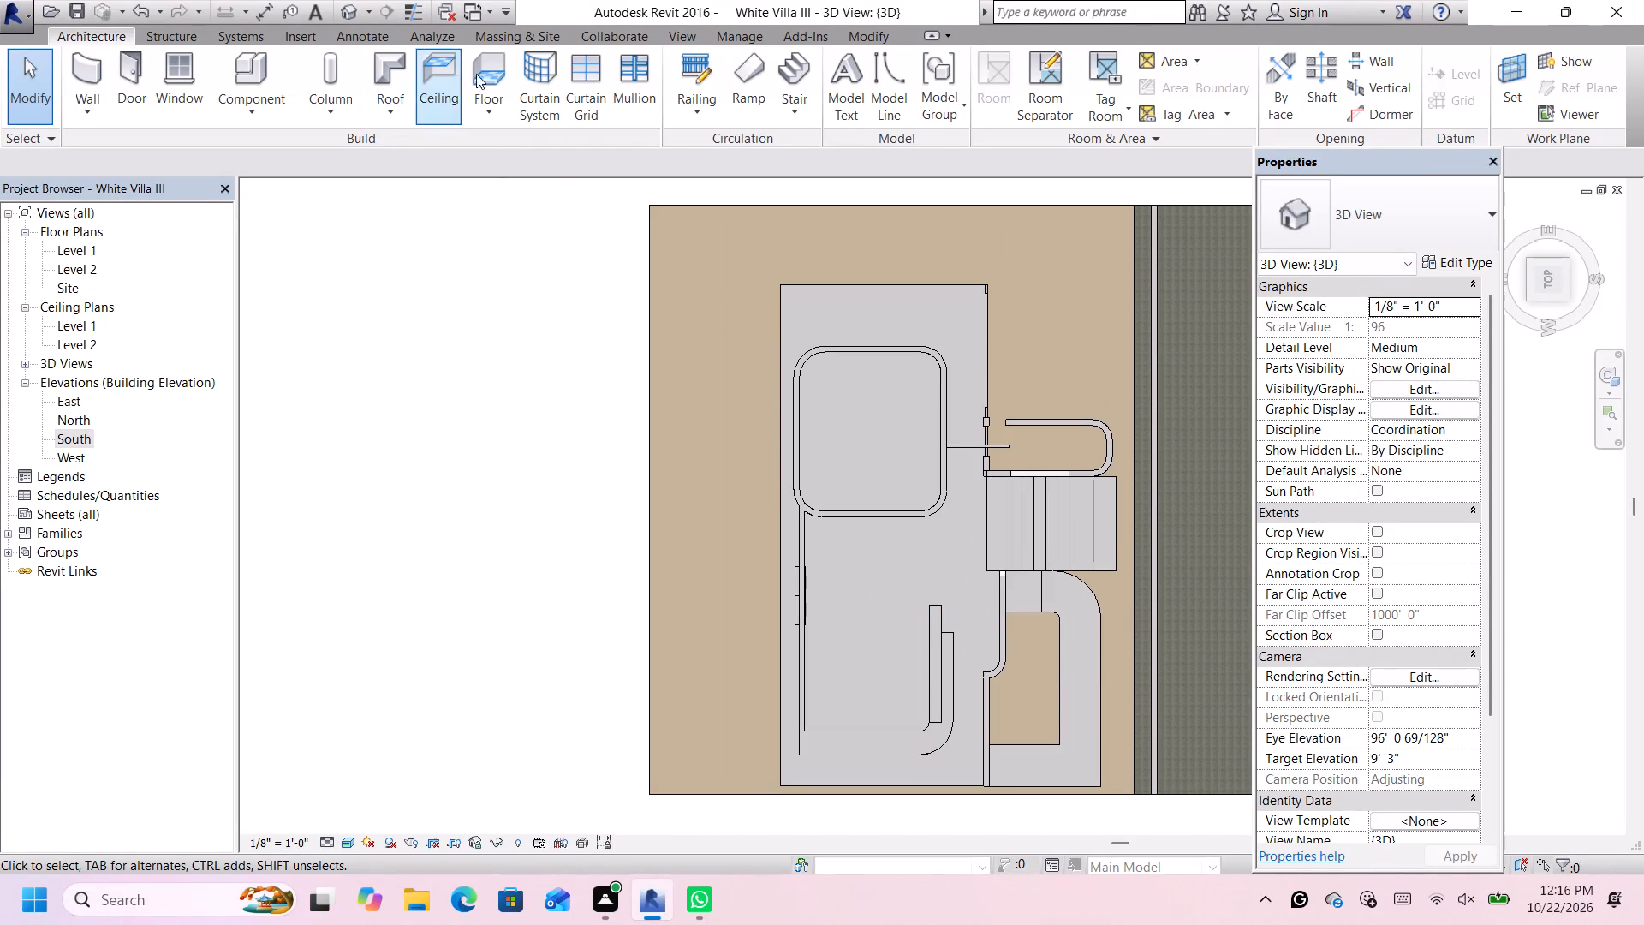
left_click(498, 74)
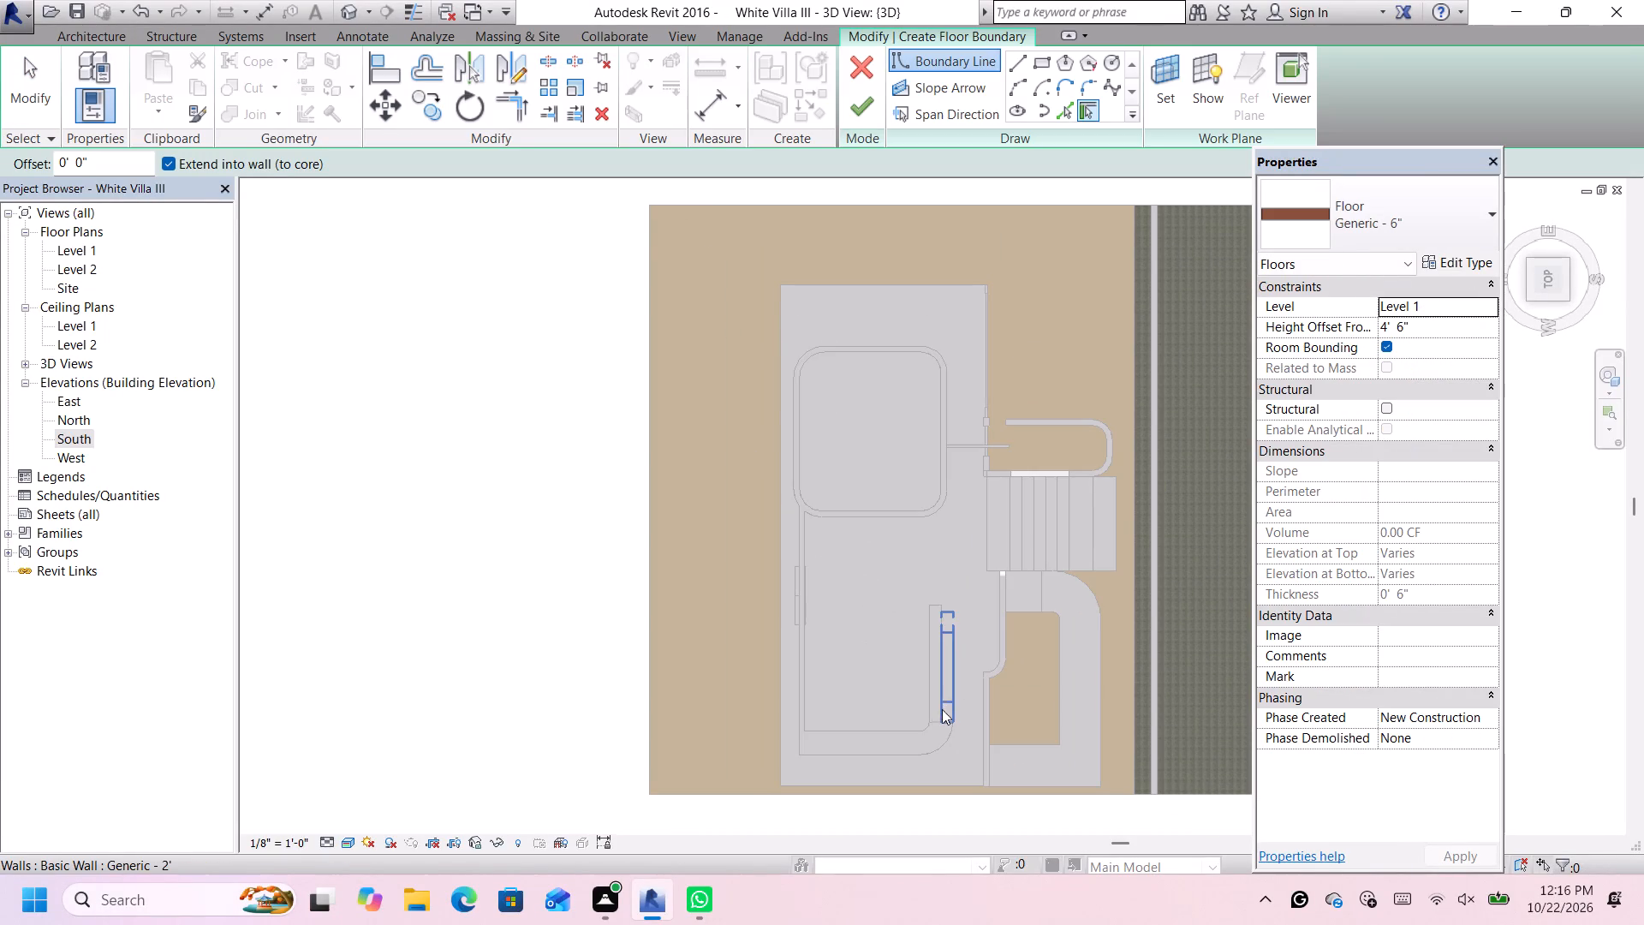
scroll(934, 743, "up", 4)
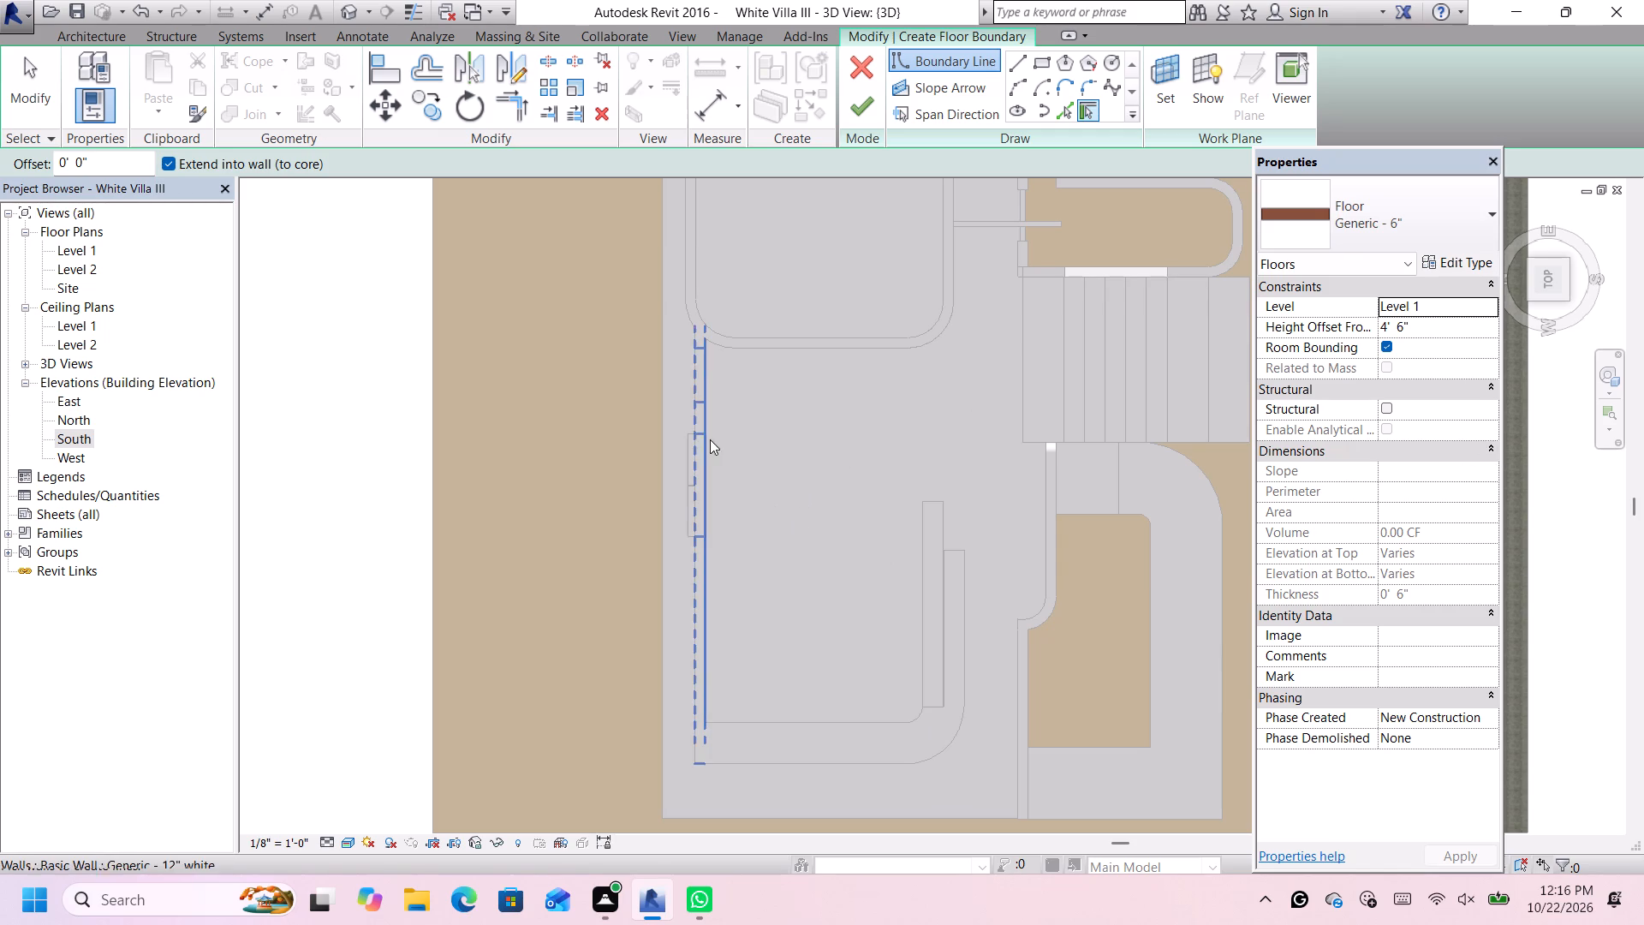
scroll(720, 357, "down", 1)
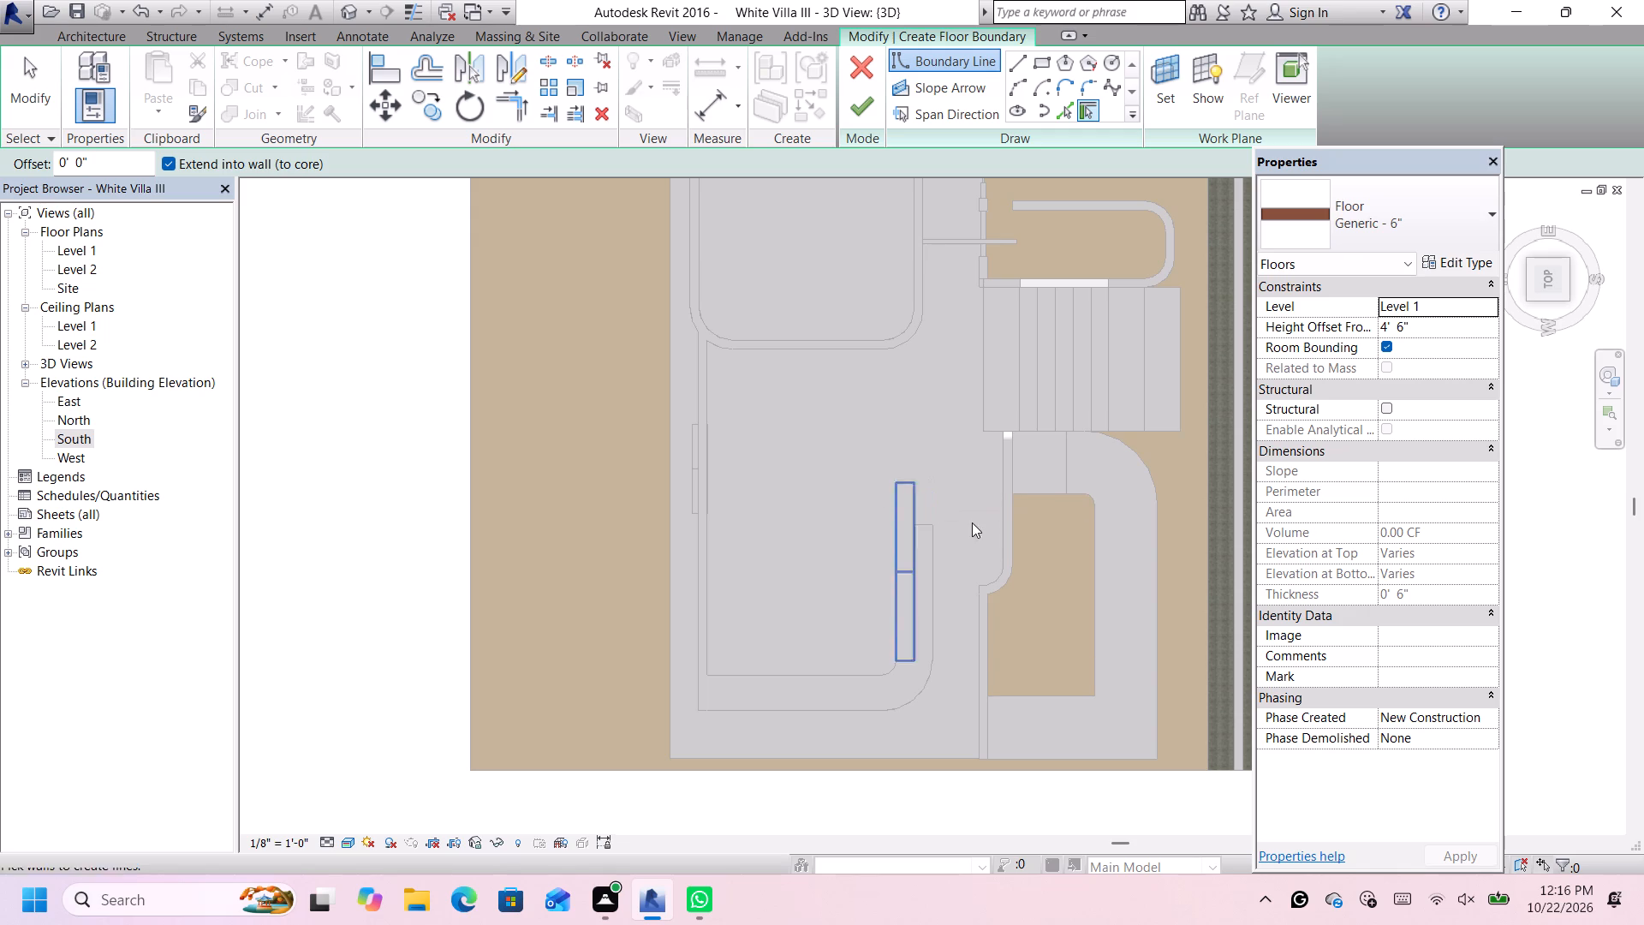
left_click(1032, 65)
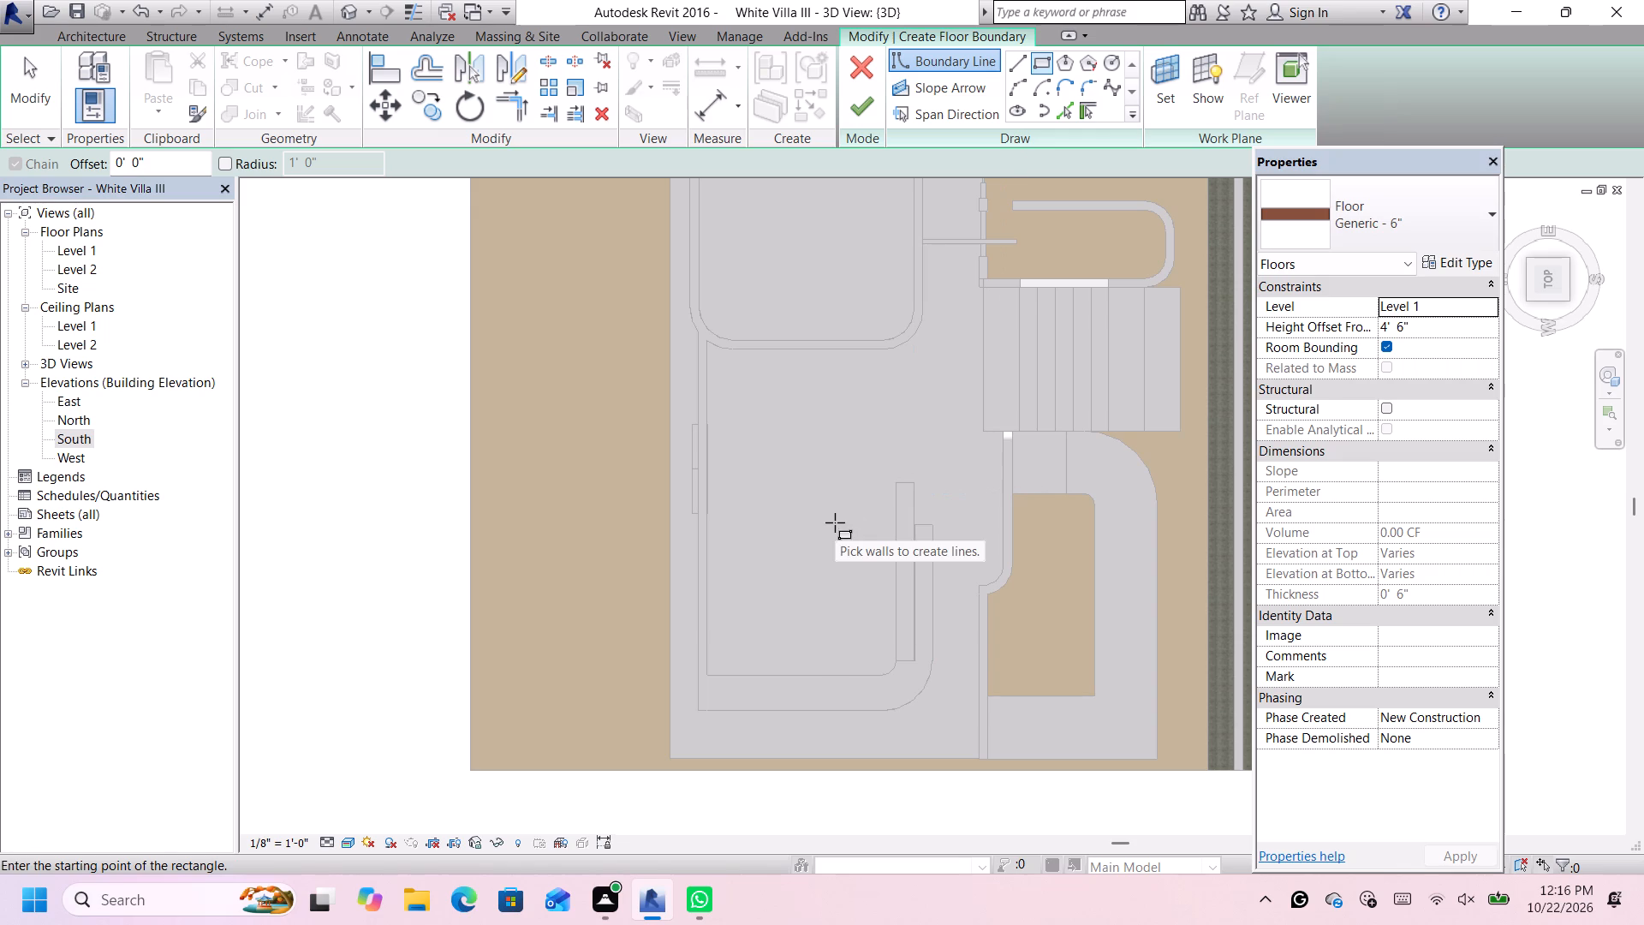
left_click(880, 712)
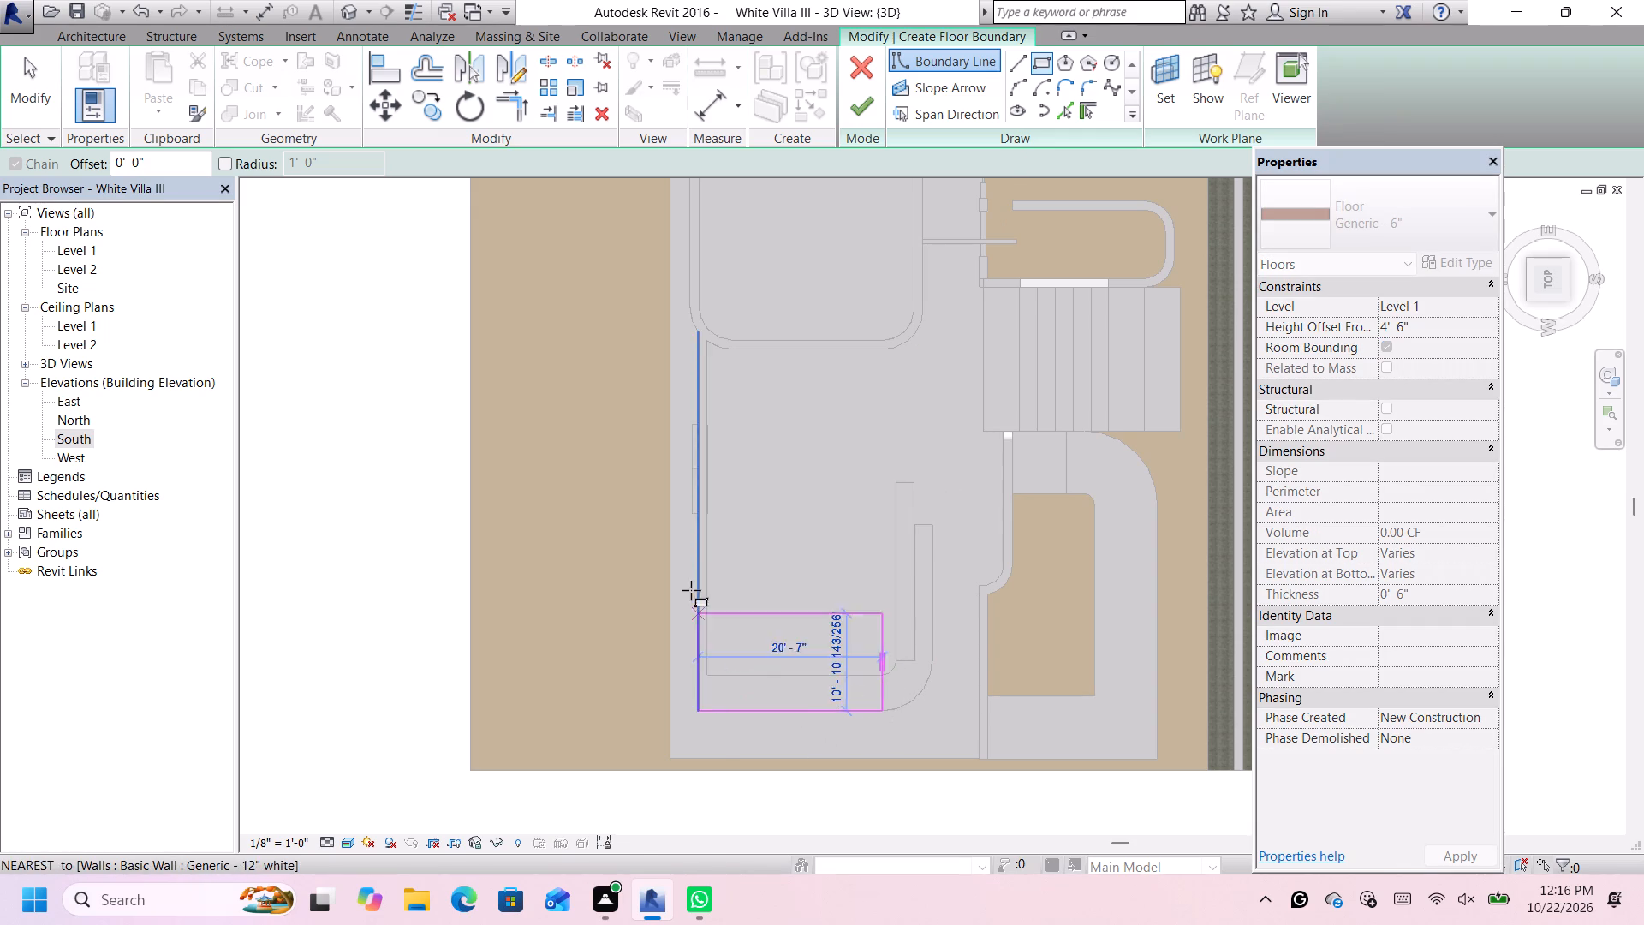
left_click(690, 346)
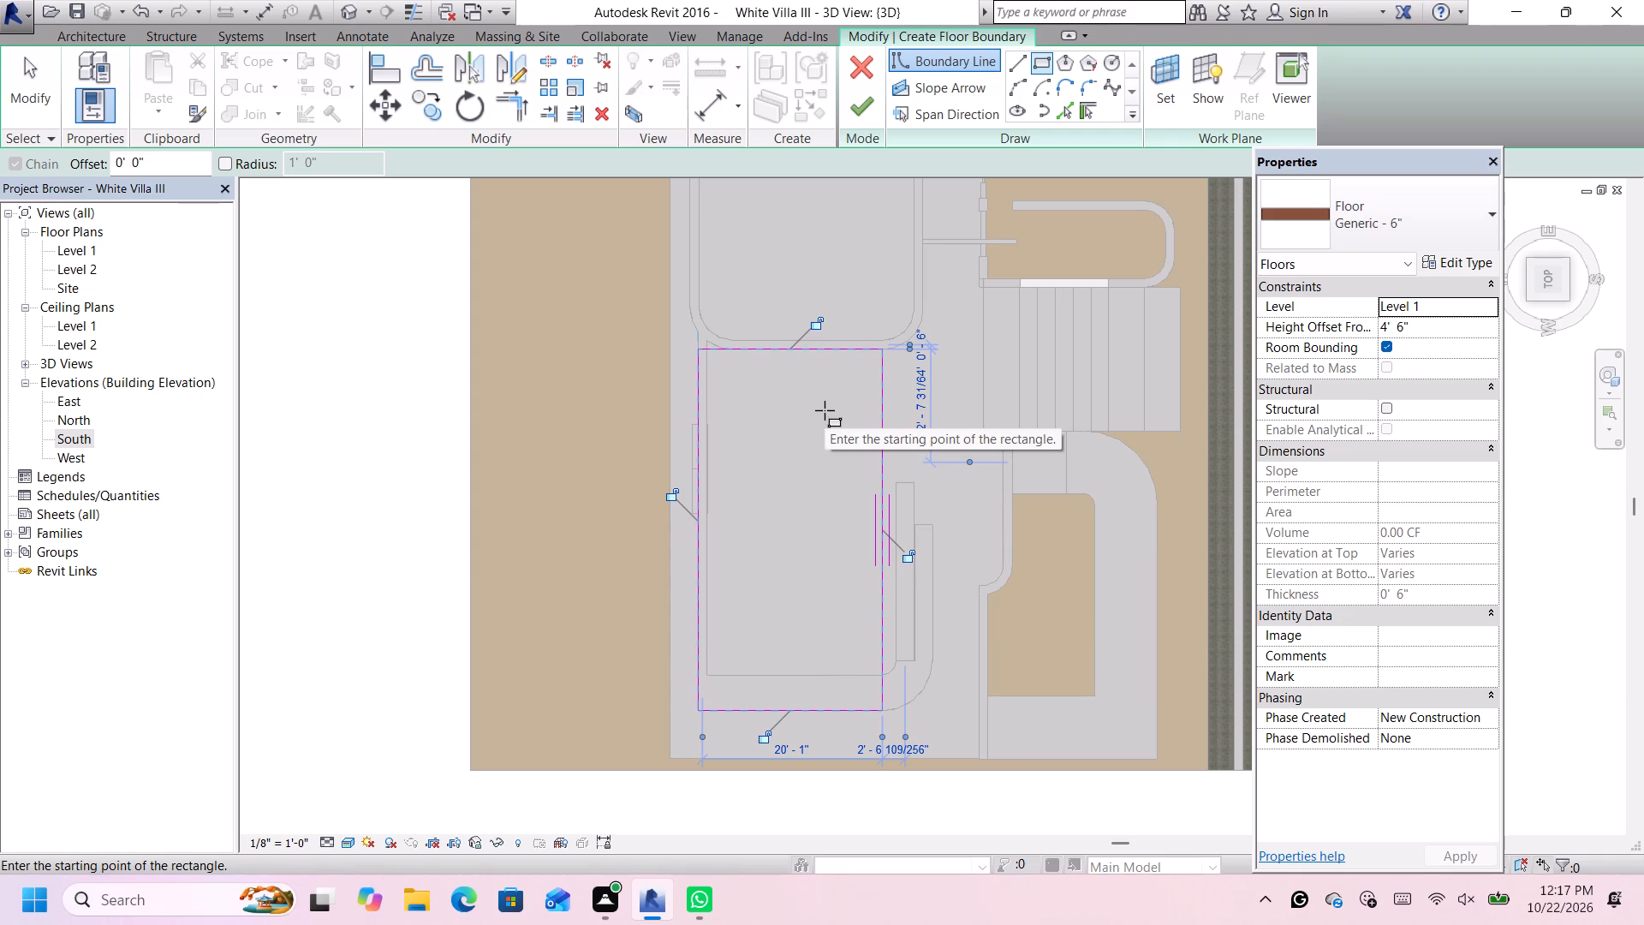
Dismiss the Autodesk notification card covering the model view and leave the rectangle sketch tool.
scroll(824, 415, "up", 1)
key("space")
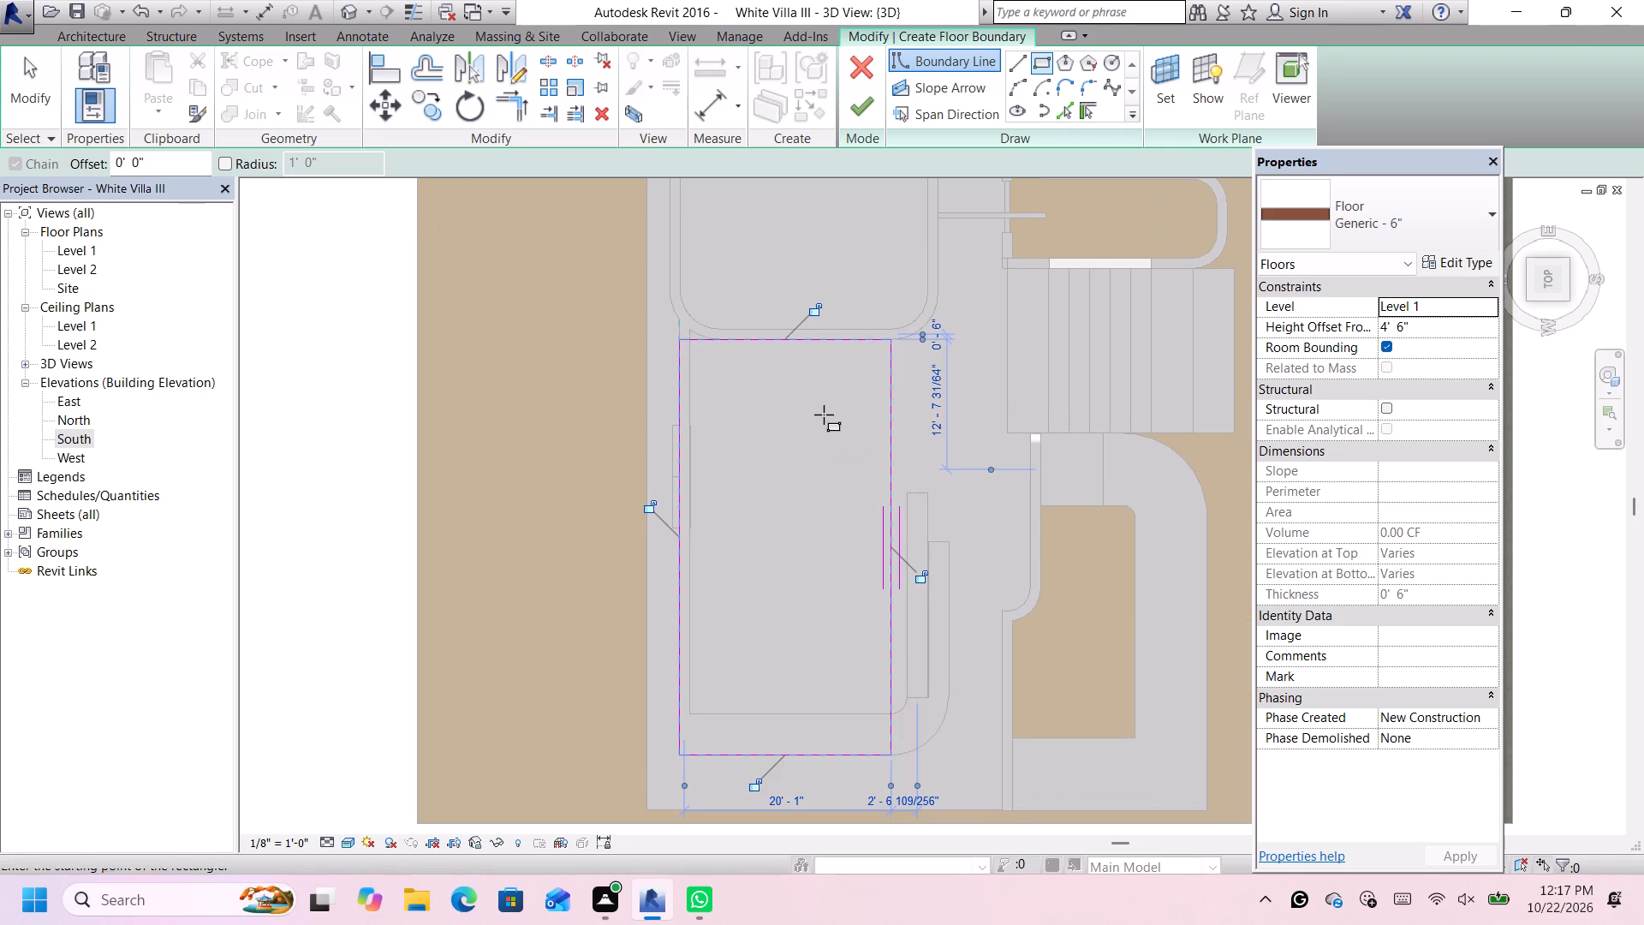
key("Escape")
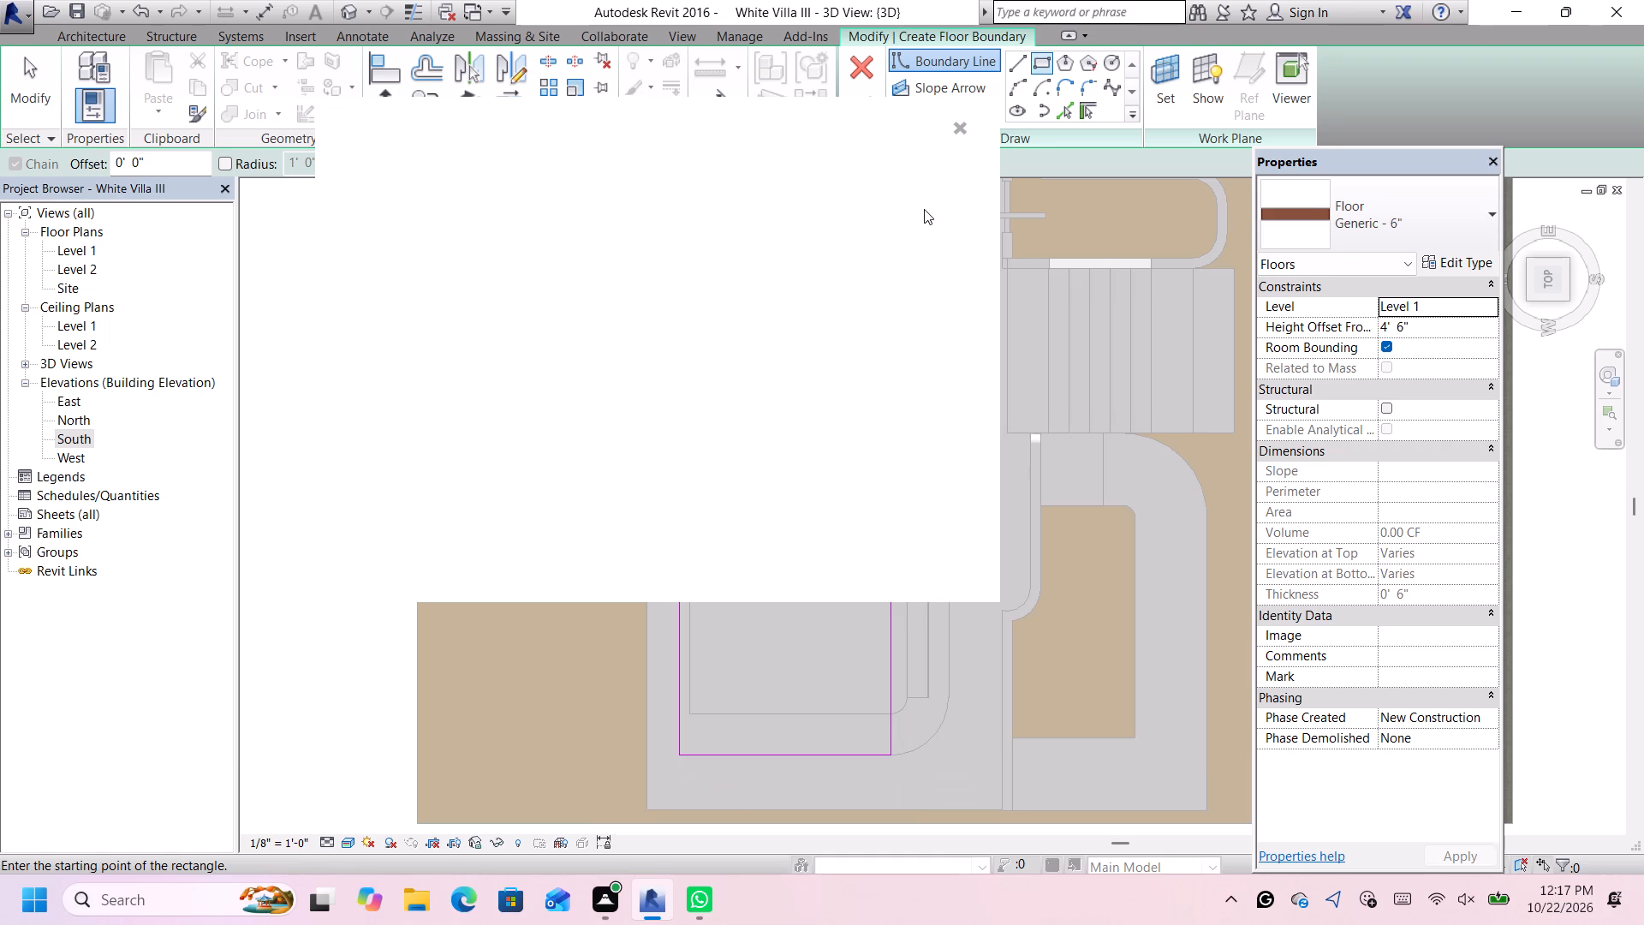
left_click(955, 131)
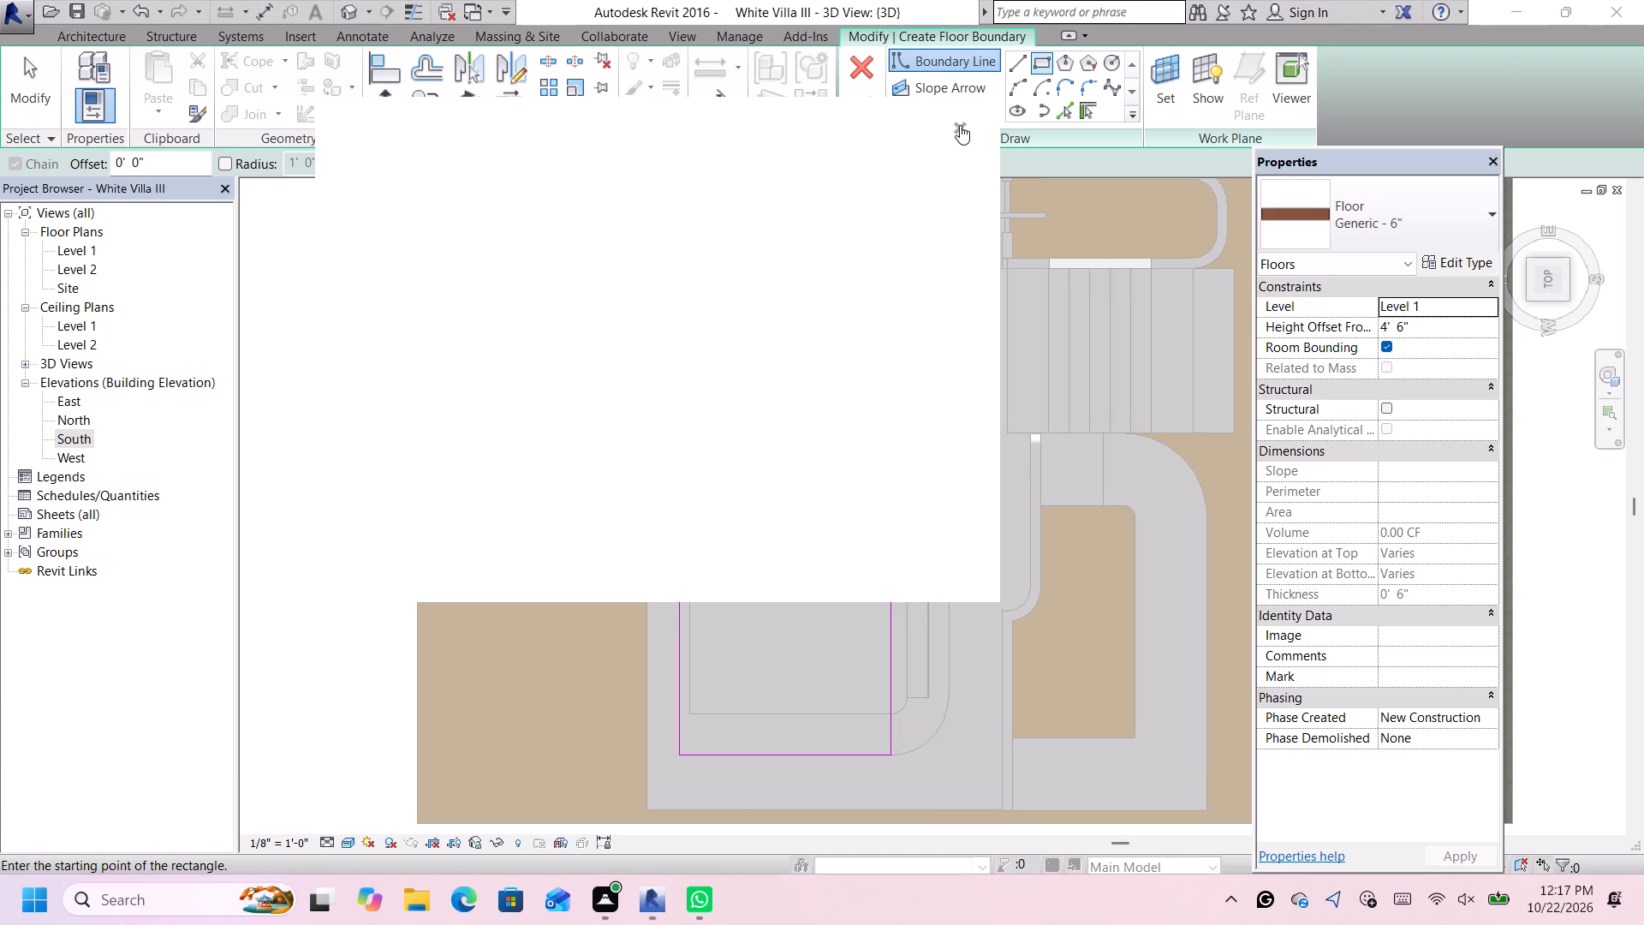
key("Escape")
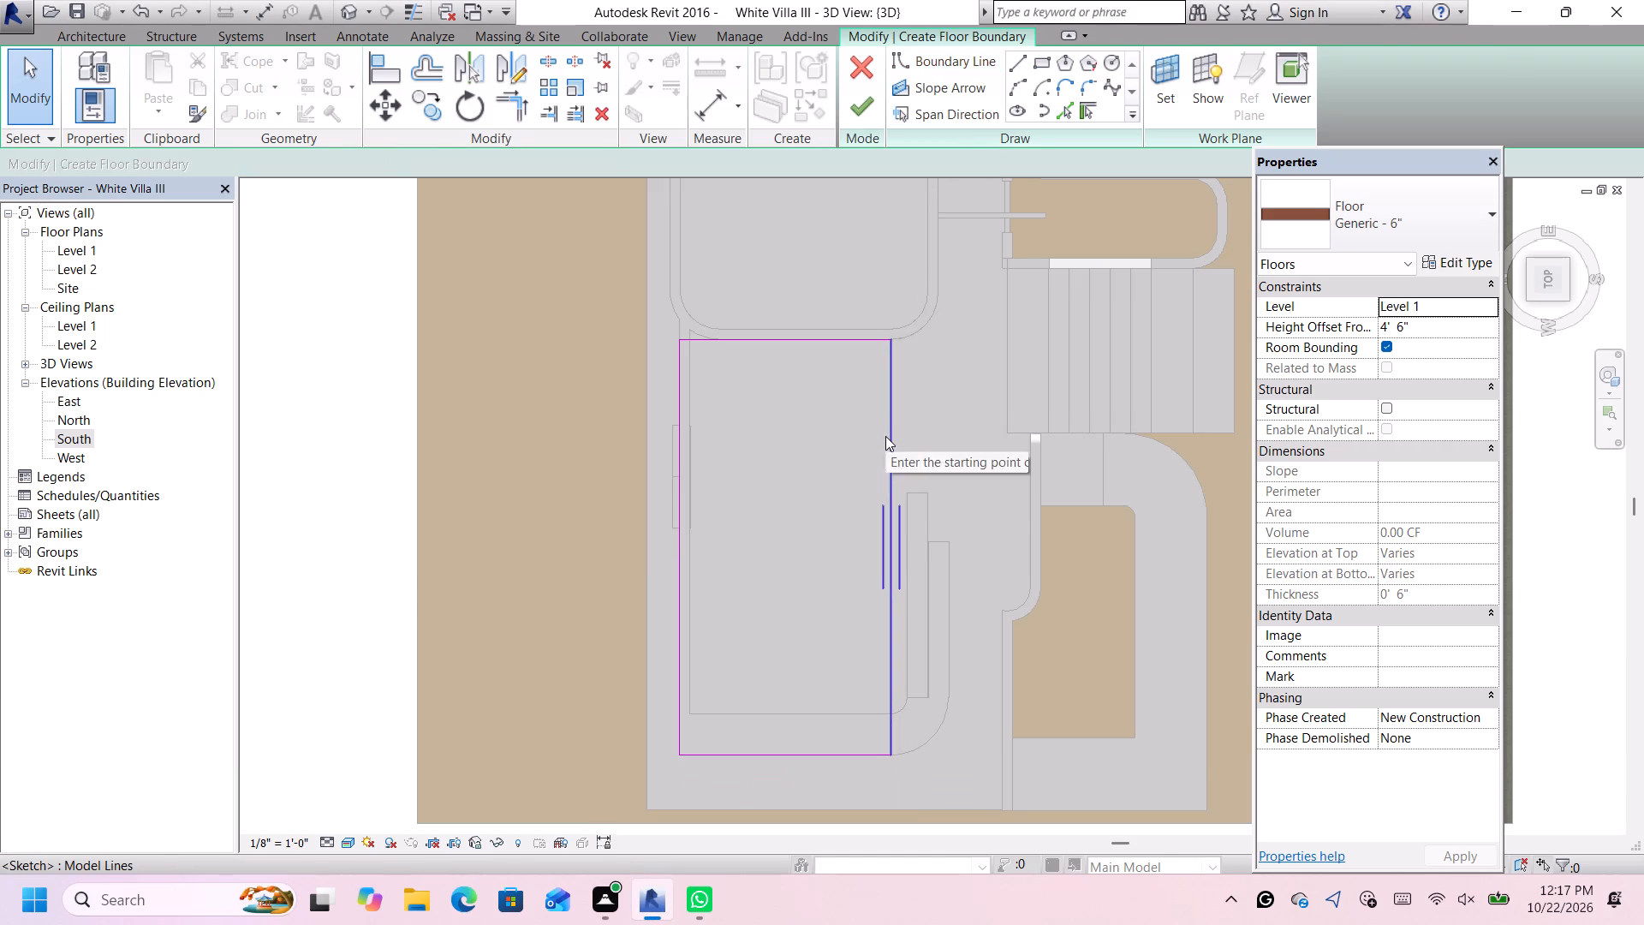
Delete the long stair-side line of the rectangular floor boundary.
scroll(885, 436, "down", 3)
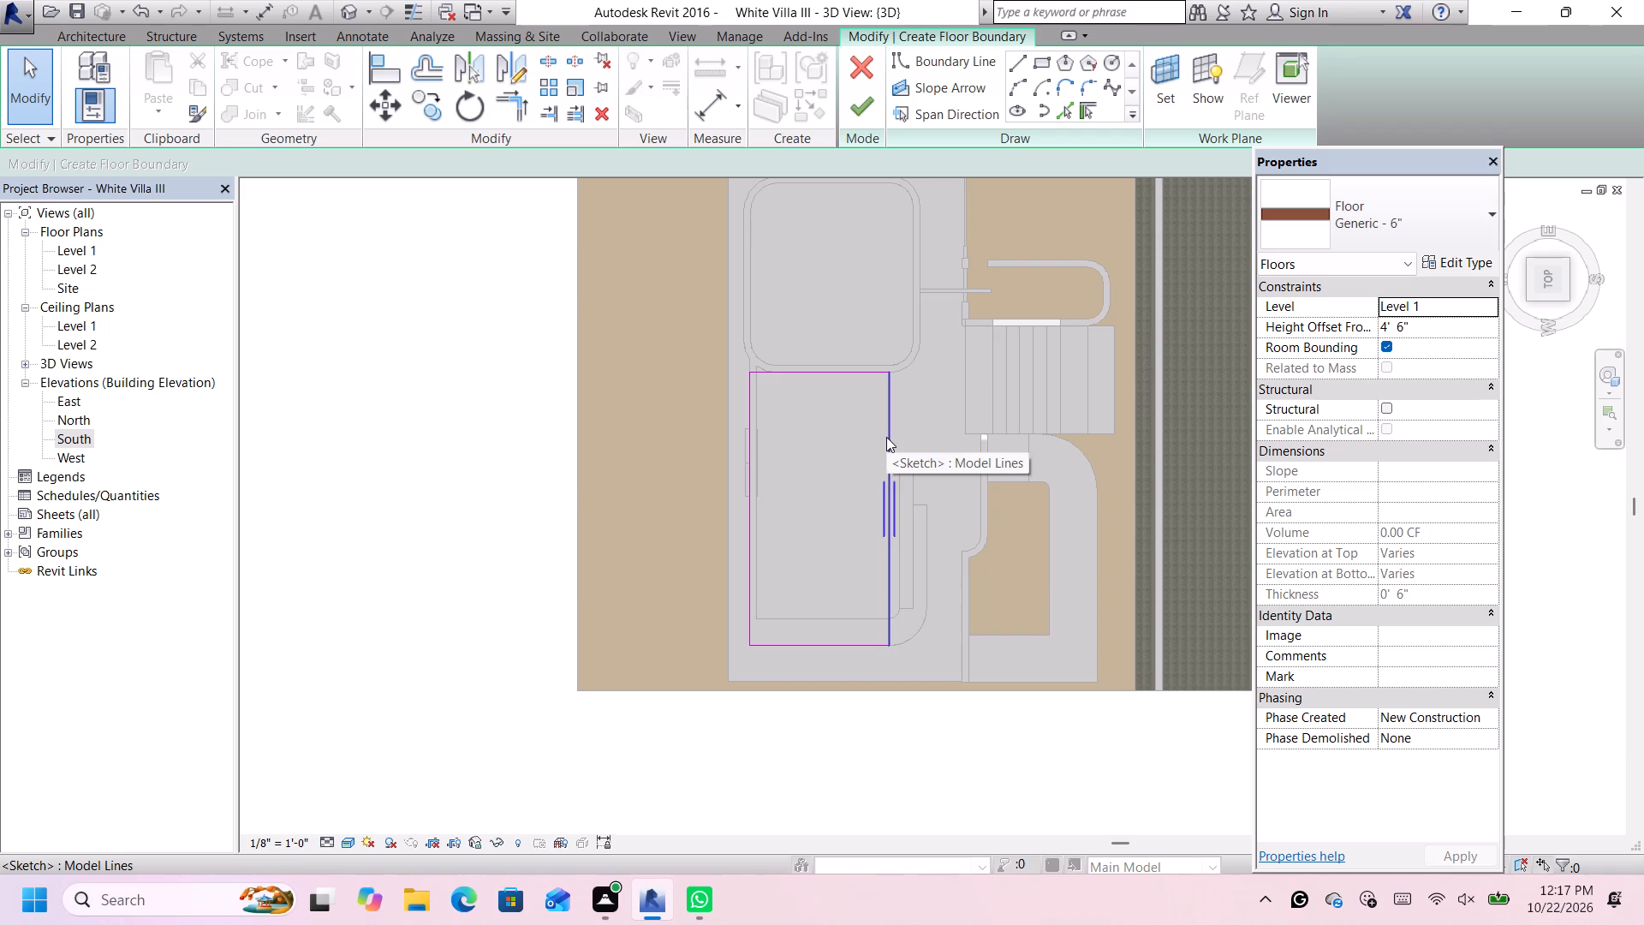
scroll(886, 437, "up", 2)
scroll(886, 437, "down", 2)
scroll(886, 437, "up", 2)
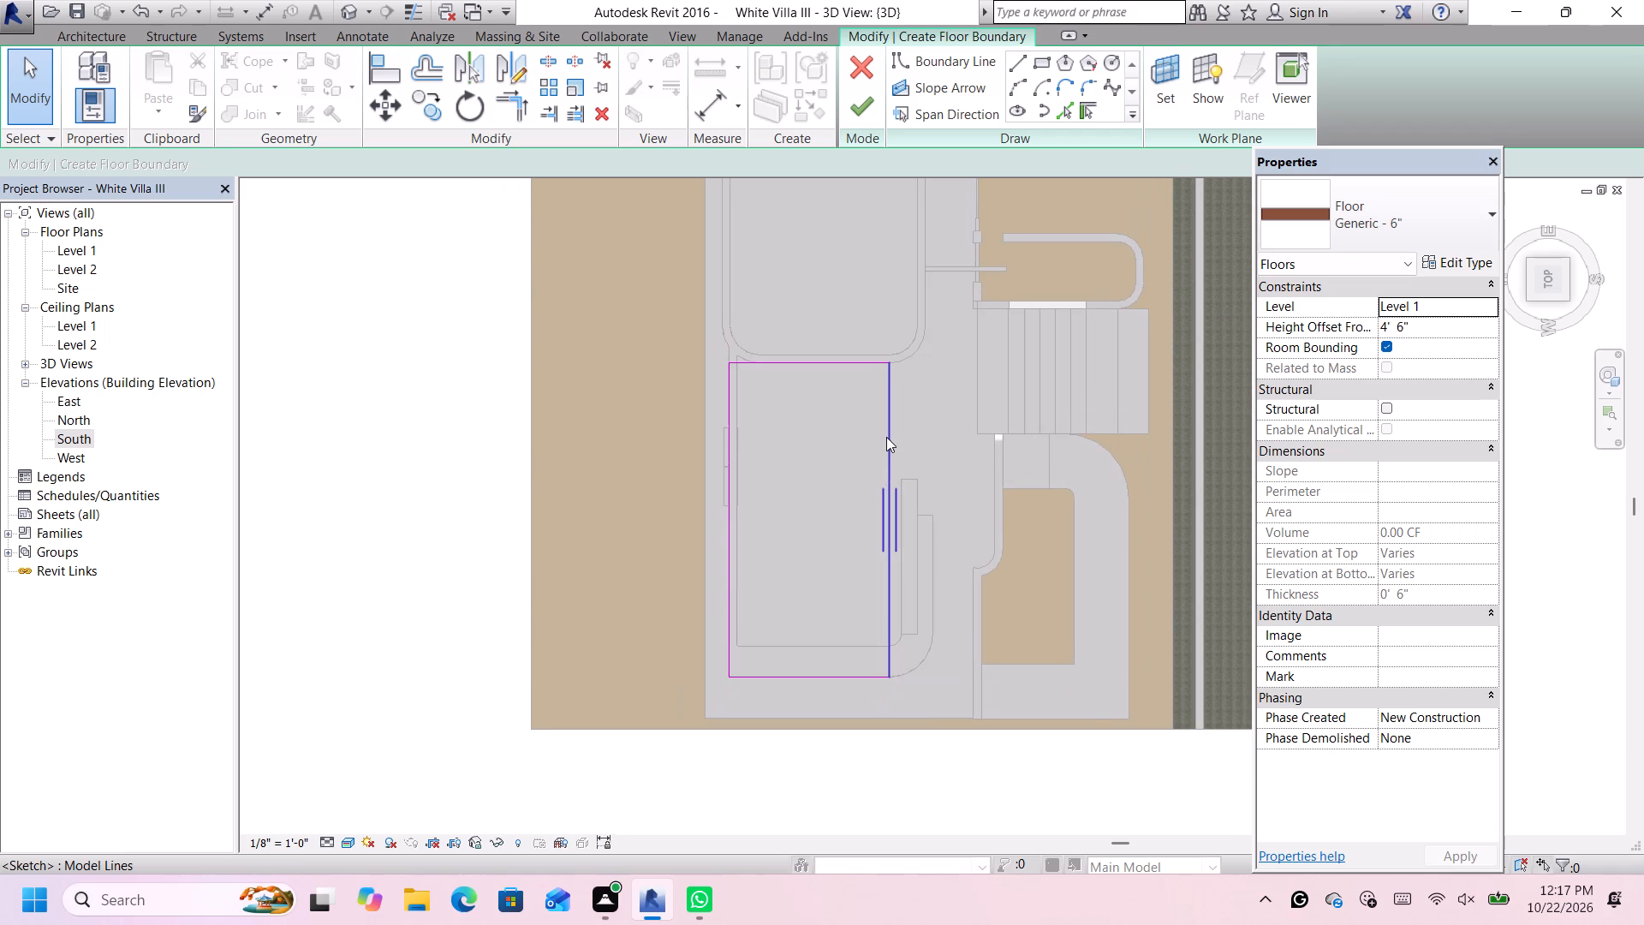
left_click(886, 437)
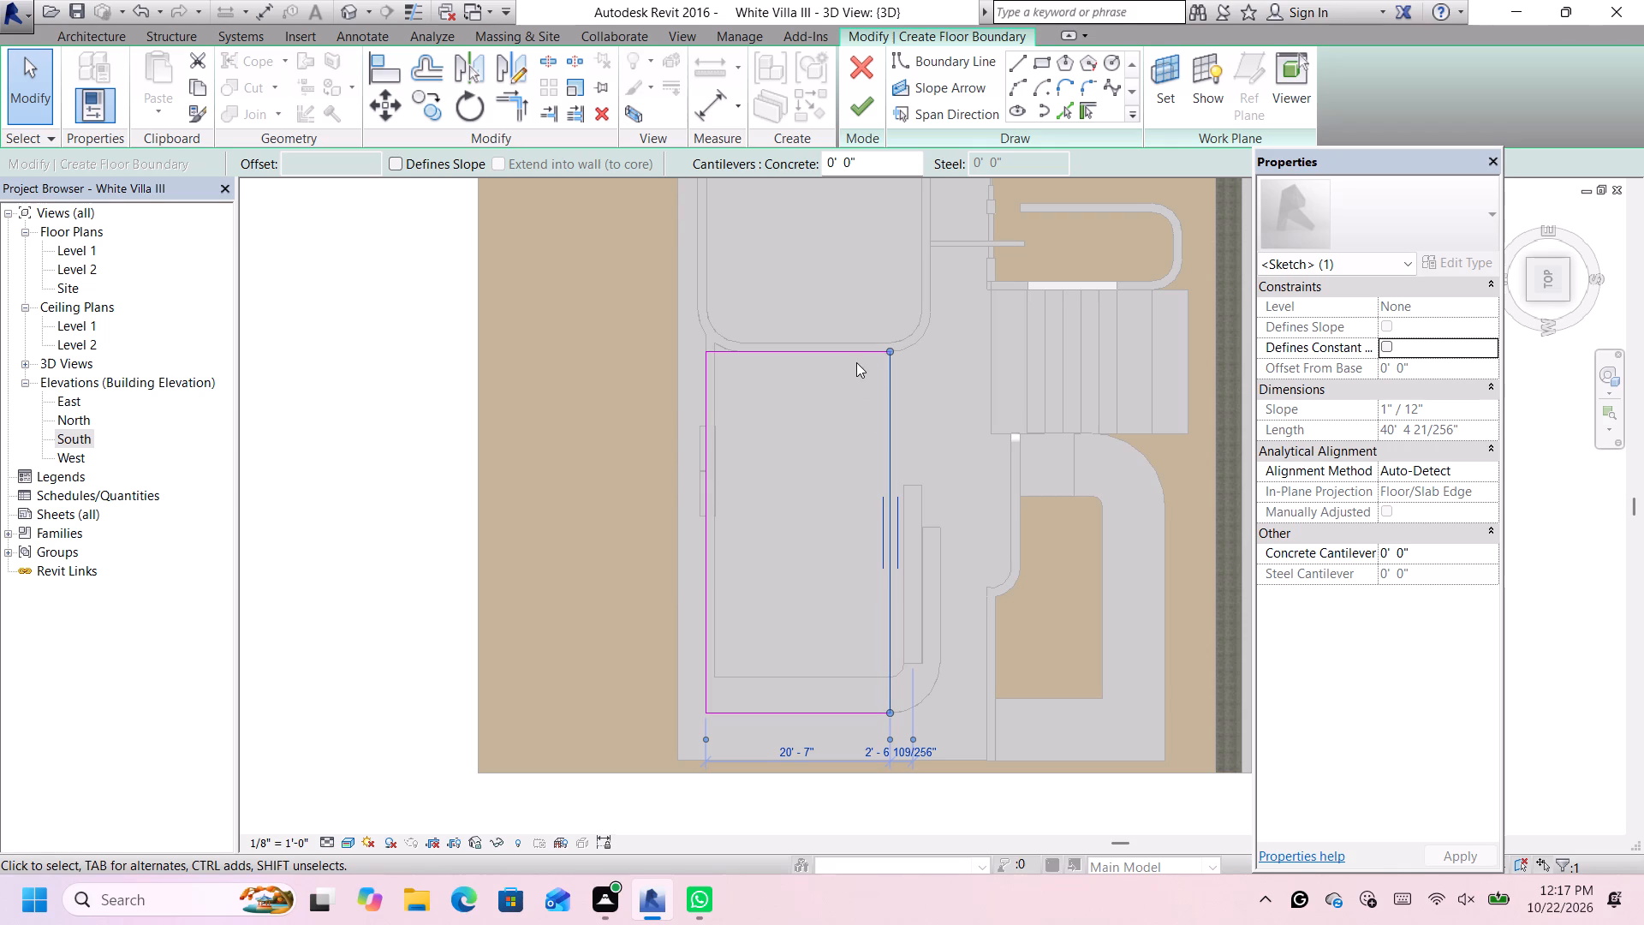
scroll(911, 401, "up", 1)
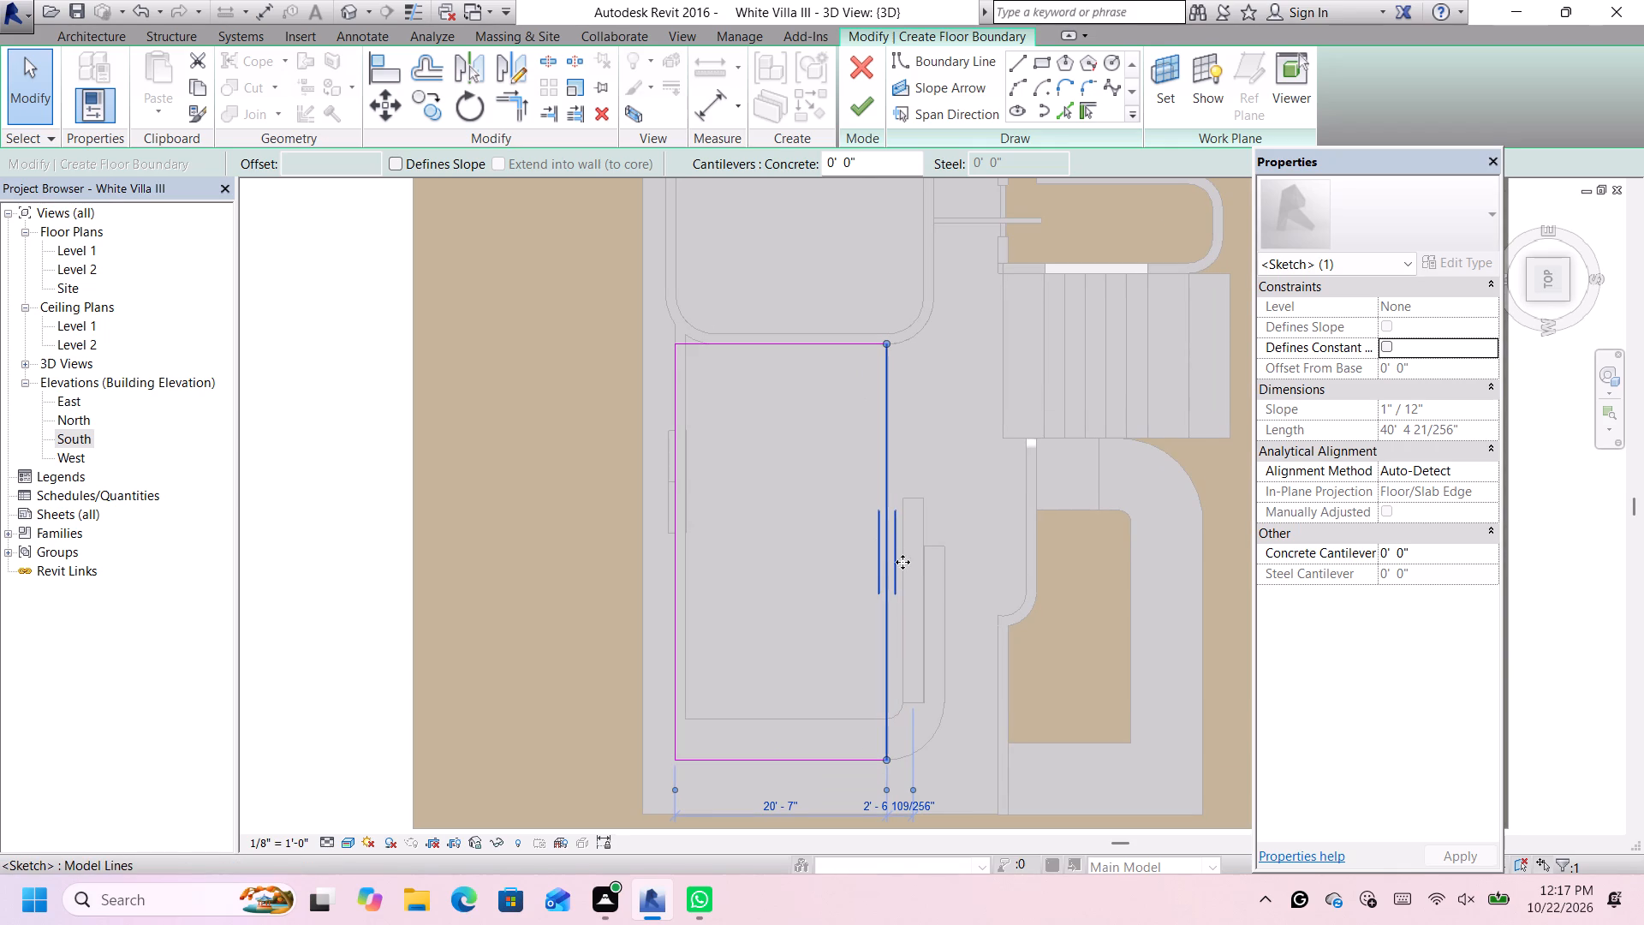
key("Delete")
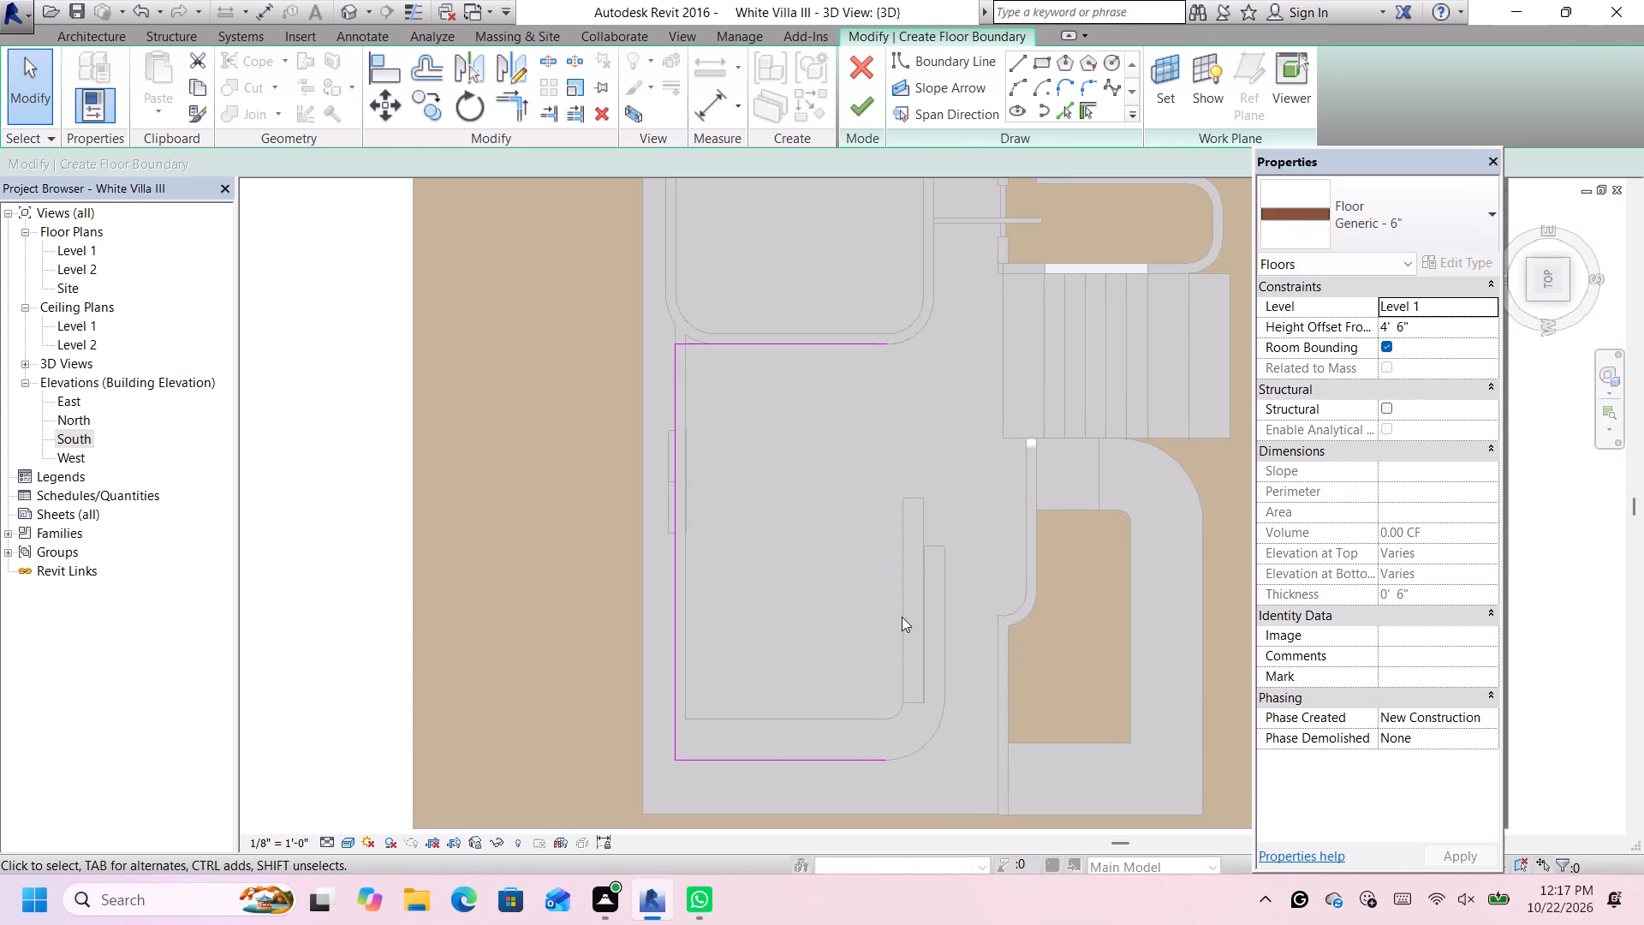
Extend the open boundary with a 90° corner arc of about 5' 7" radius and a 32' 0" line along the 2' wall's outer face.
left_click(1017, 90)
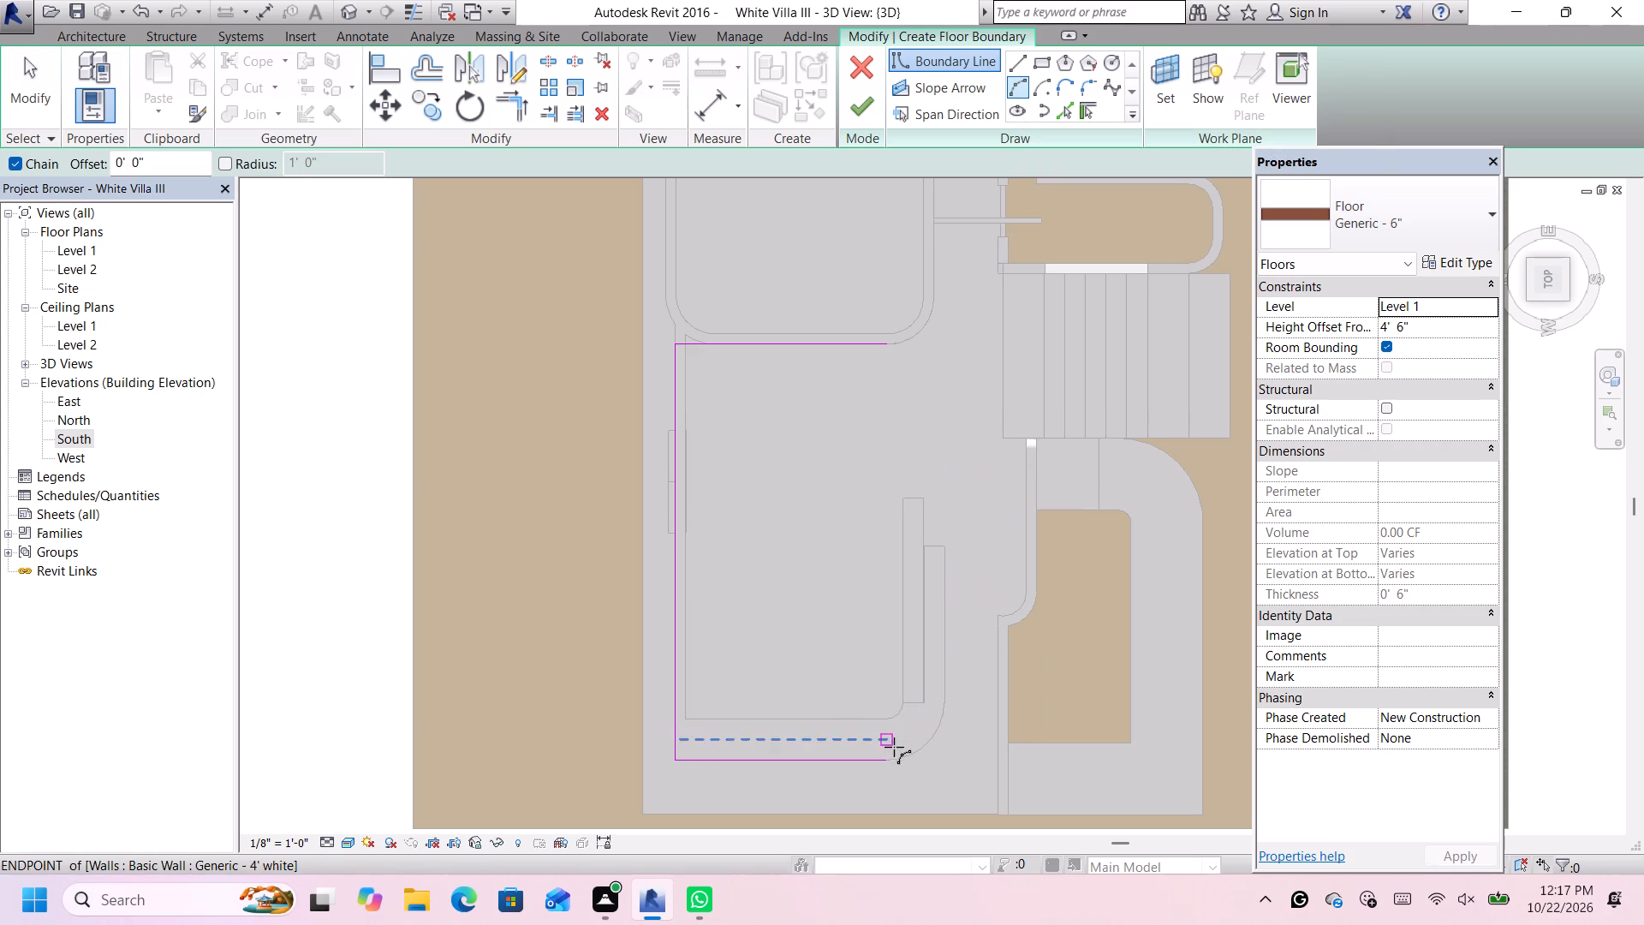
left_click(884, 760)
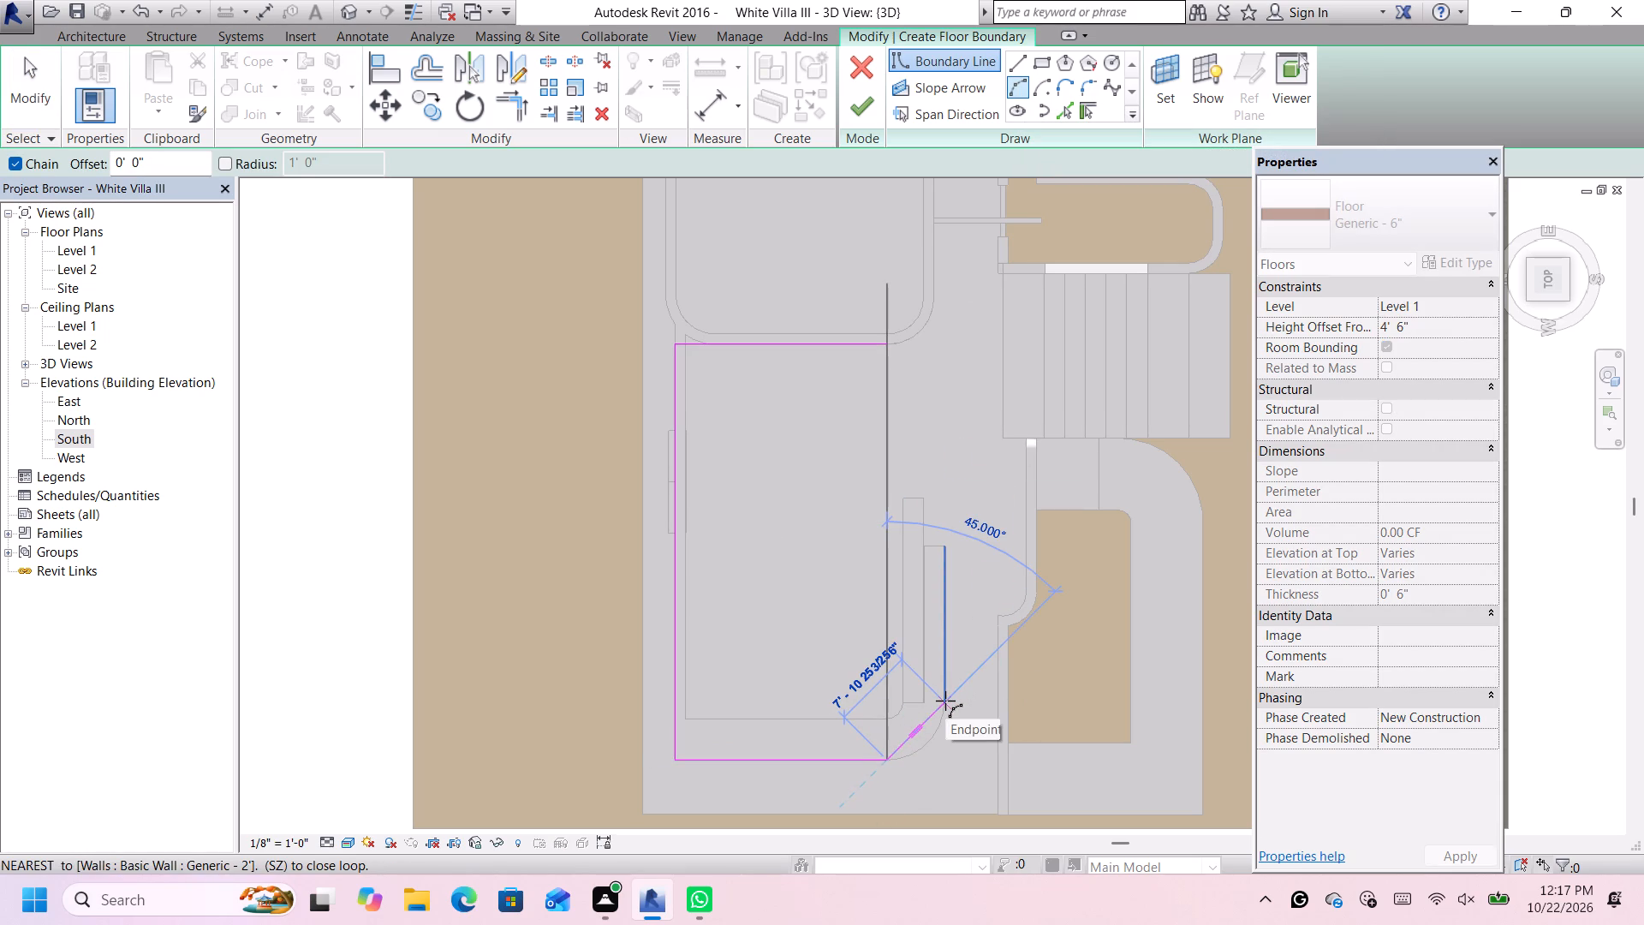
left_click(945, 701)
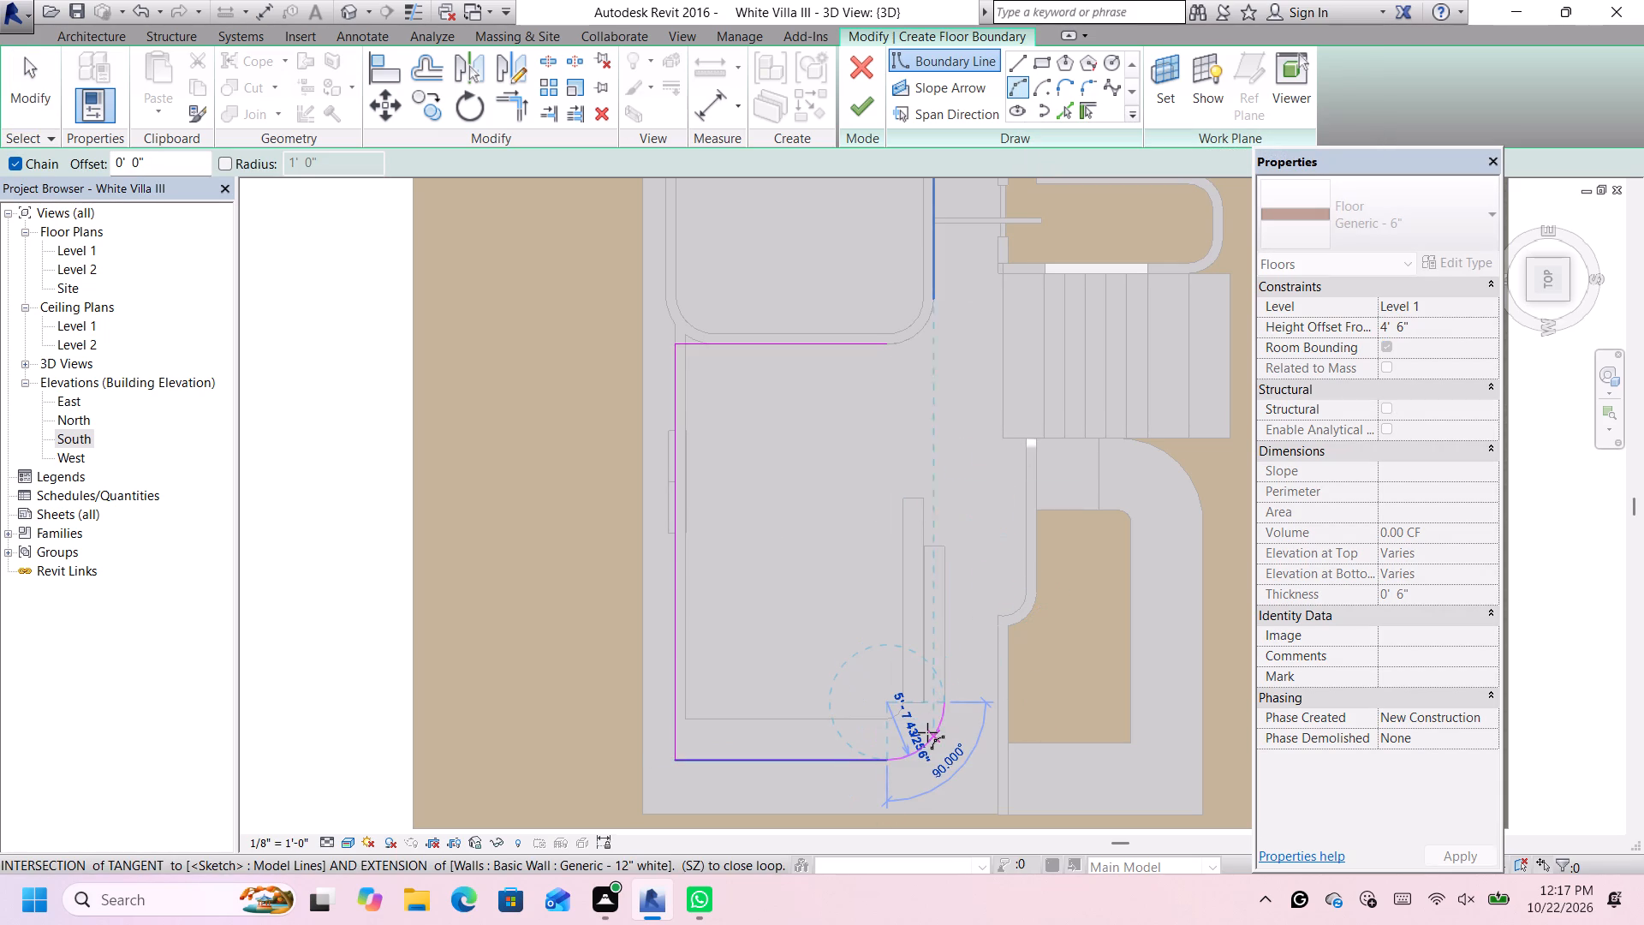
left_click(926, 732)
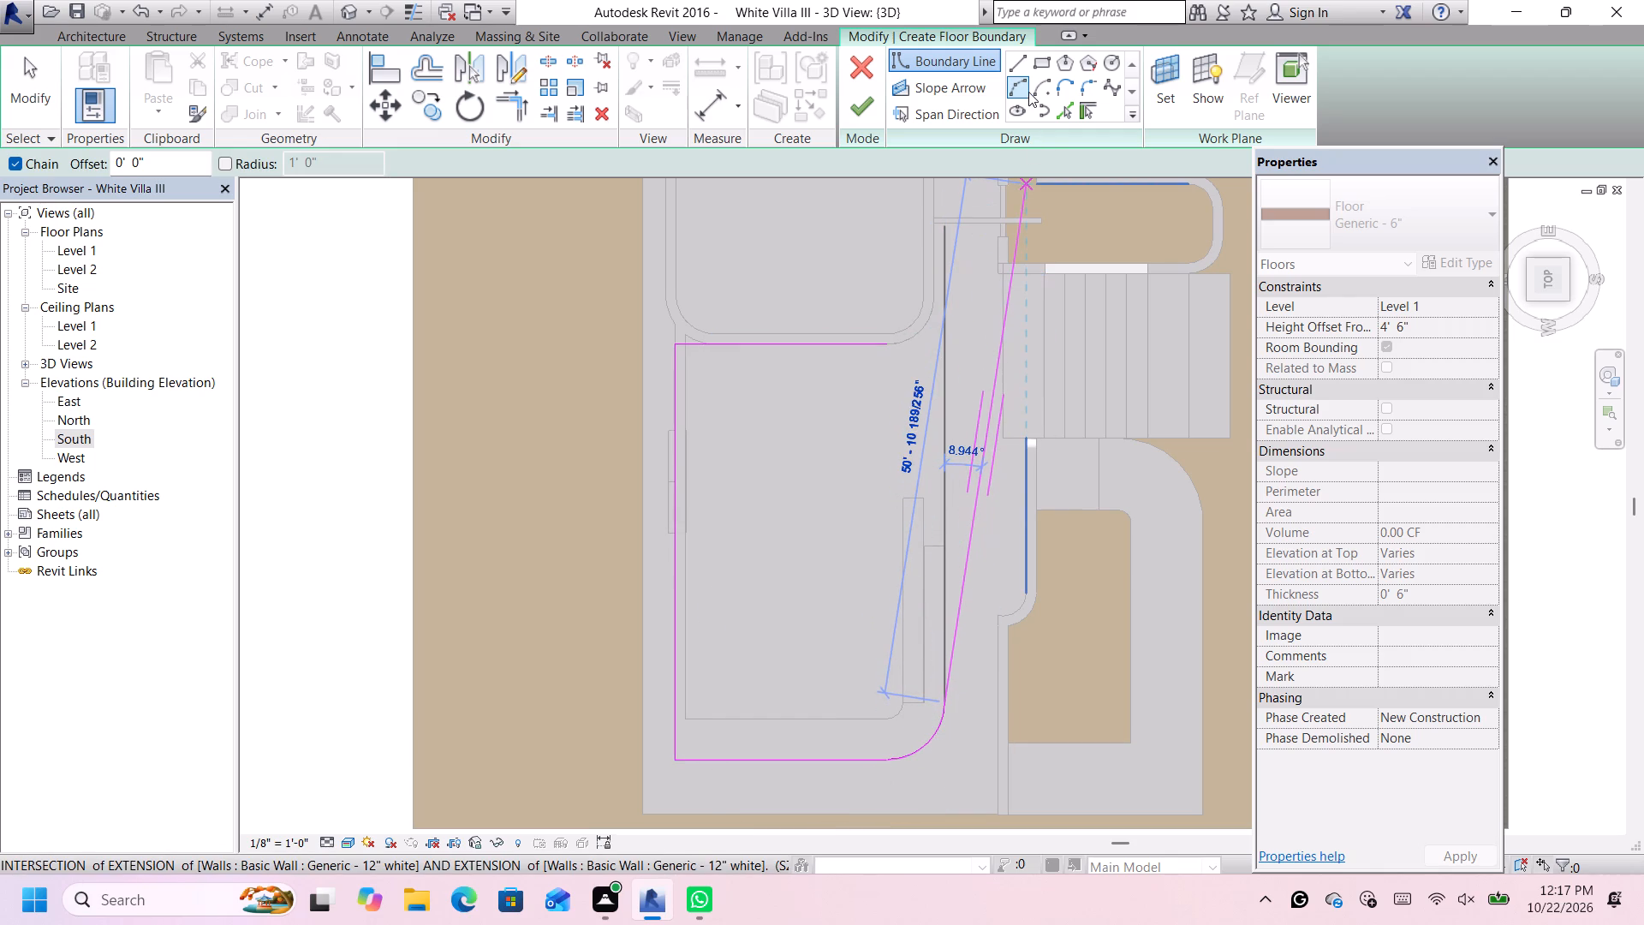
left_click(1020, 59)
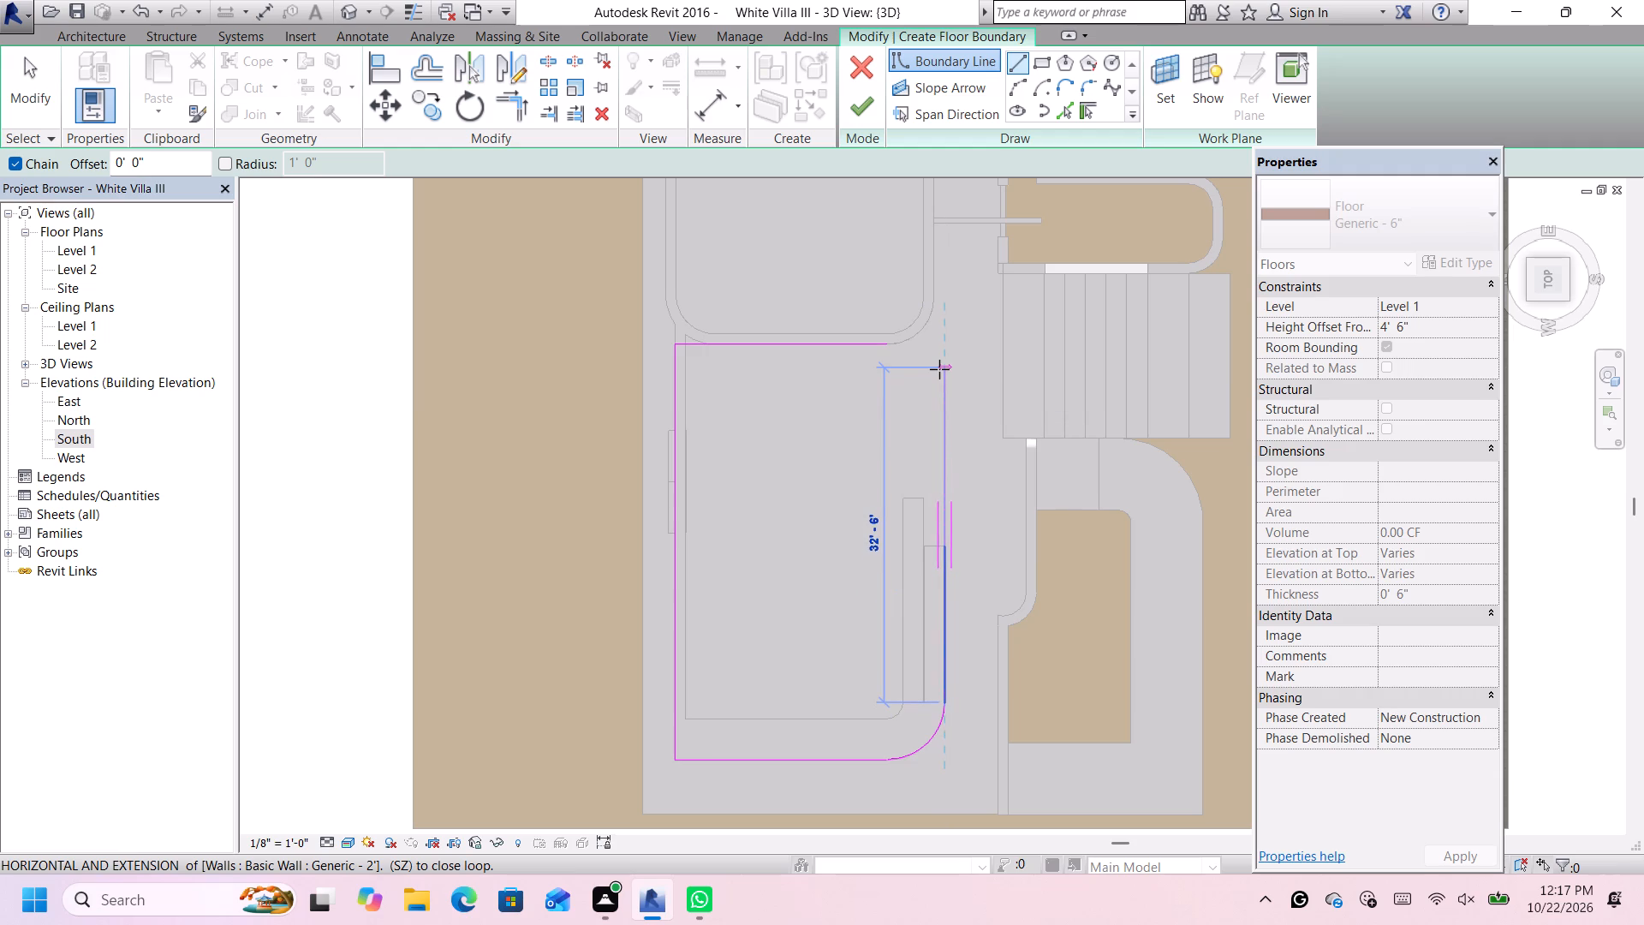
scroll(939, 369, "up", 1)
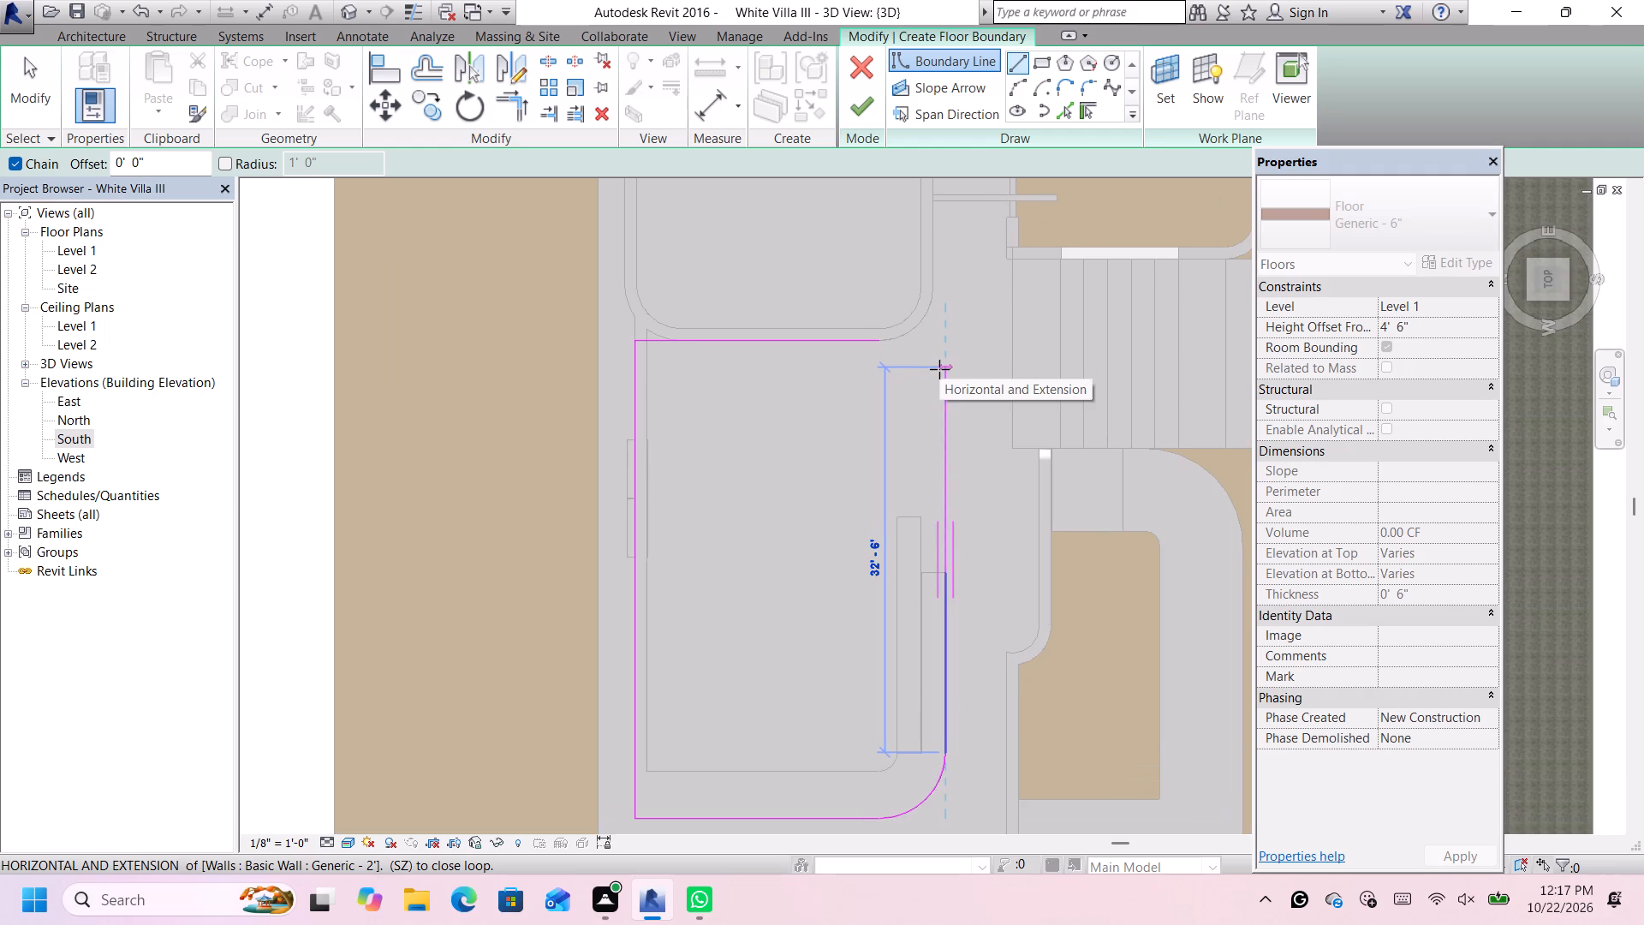
left_click(939, 375)
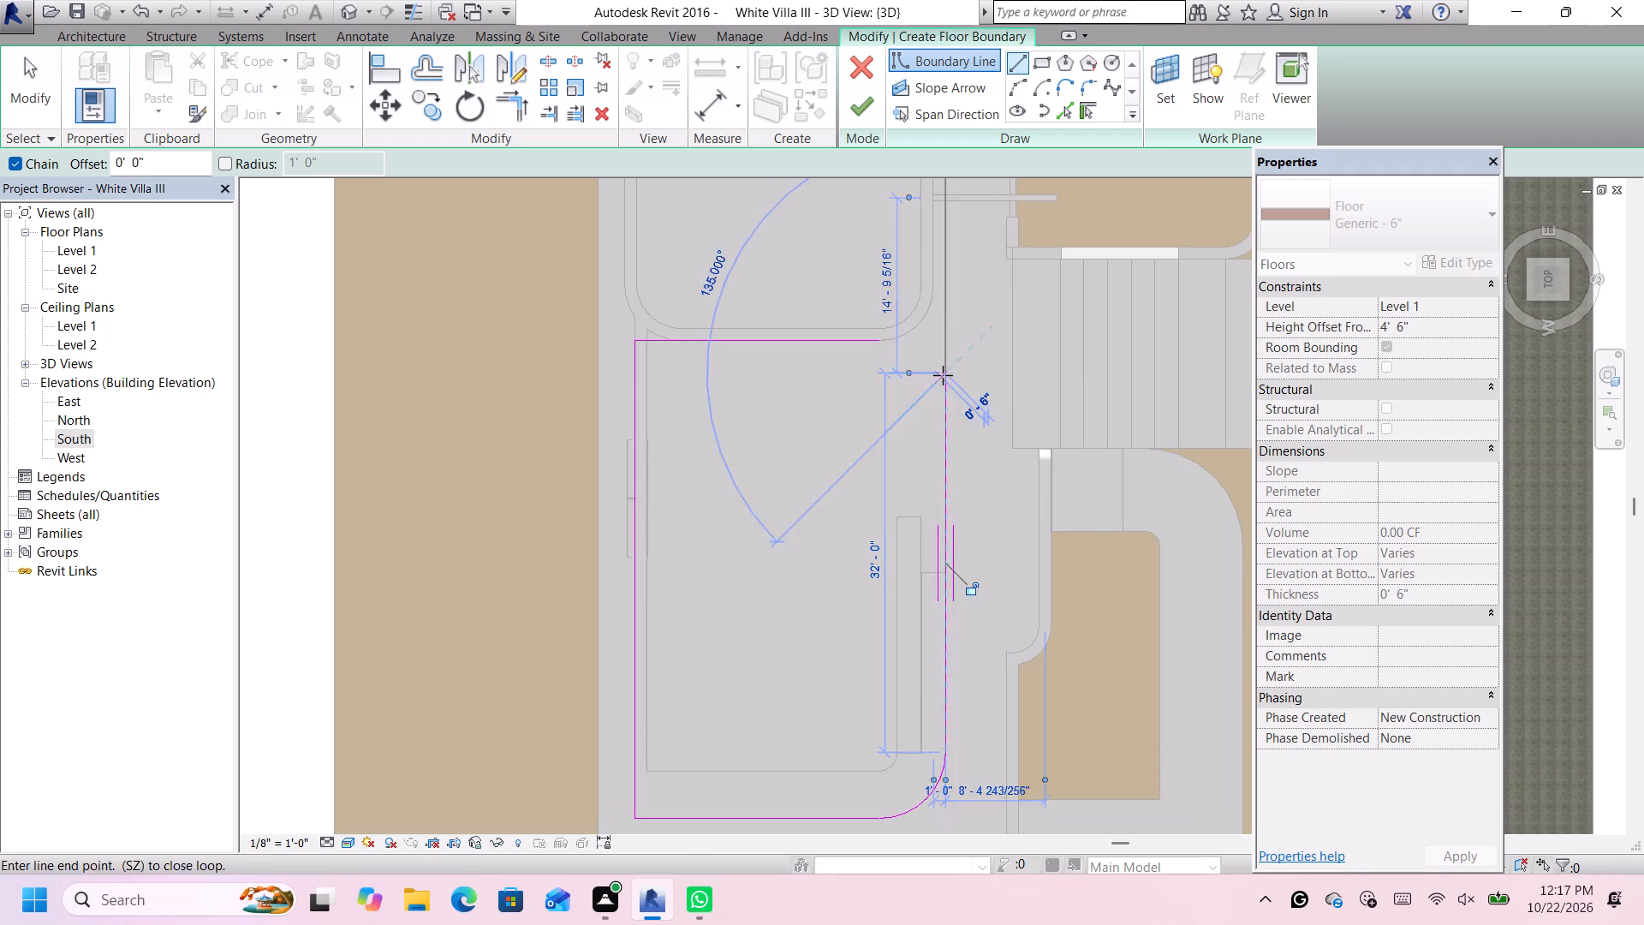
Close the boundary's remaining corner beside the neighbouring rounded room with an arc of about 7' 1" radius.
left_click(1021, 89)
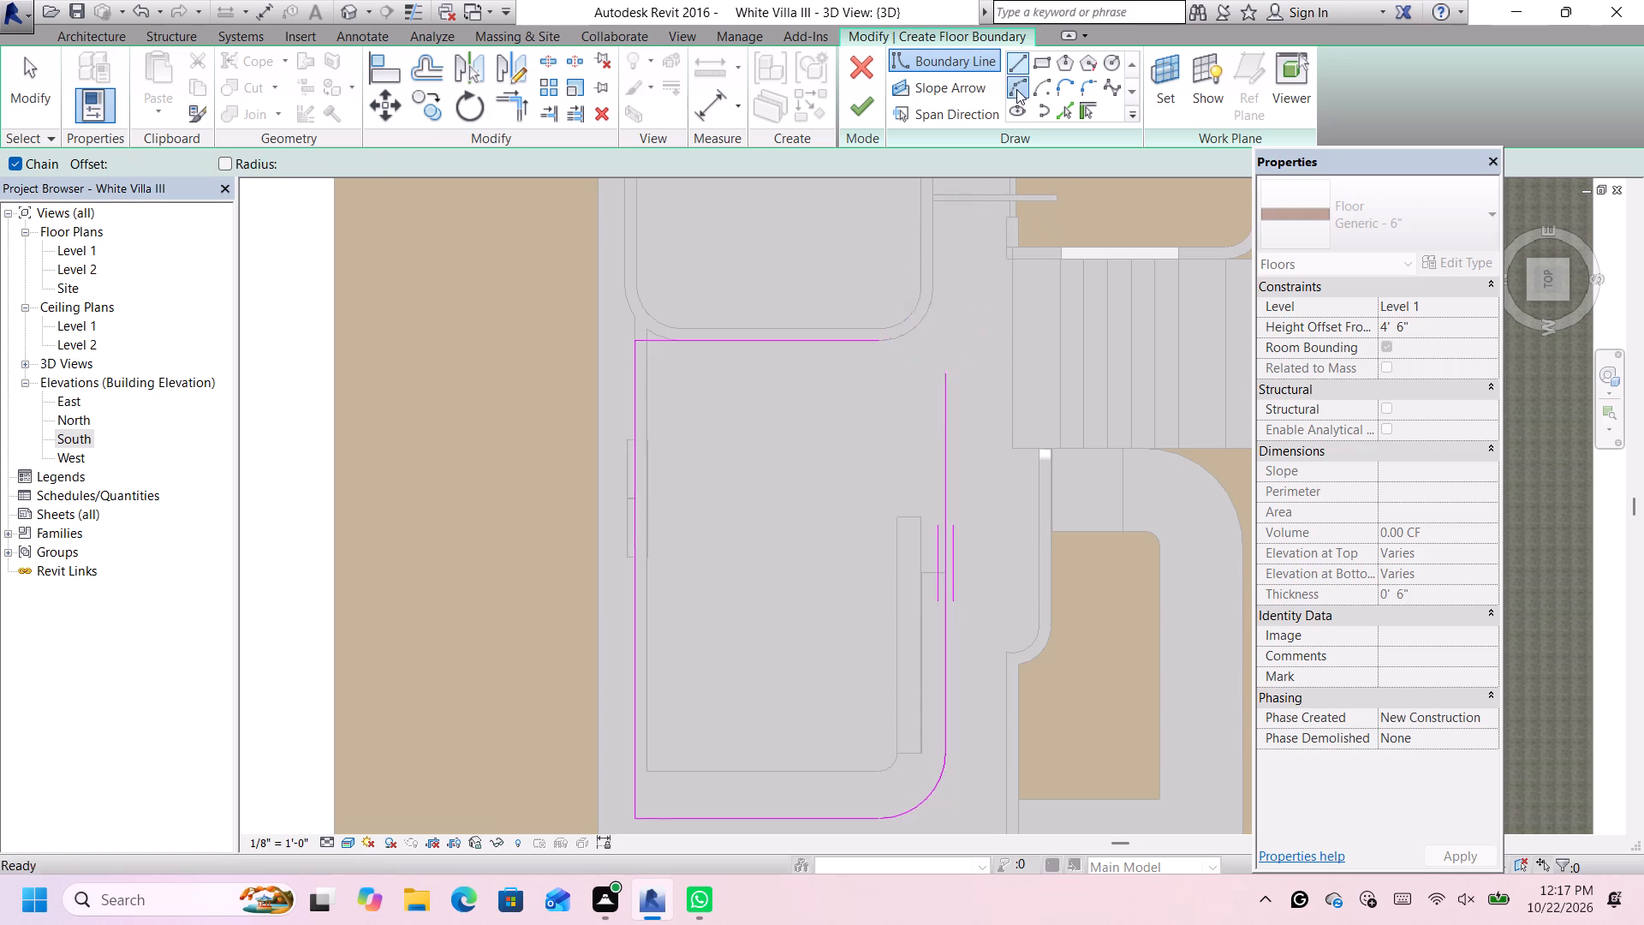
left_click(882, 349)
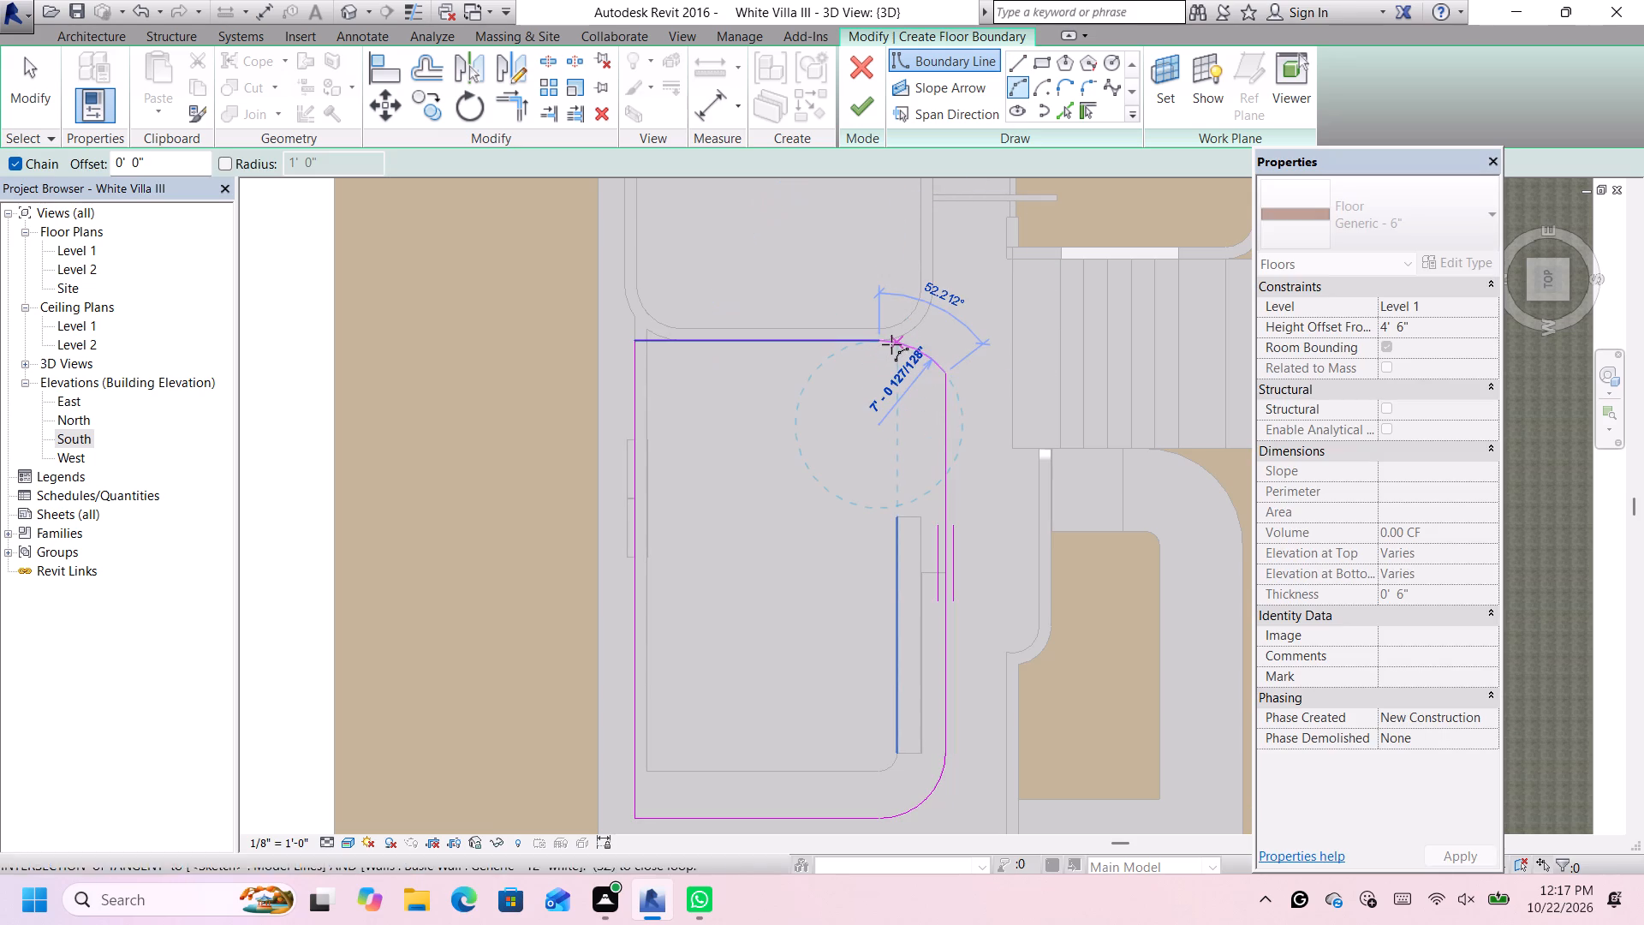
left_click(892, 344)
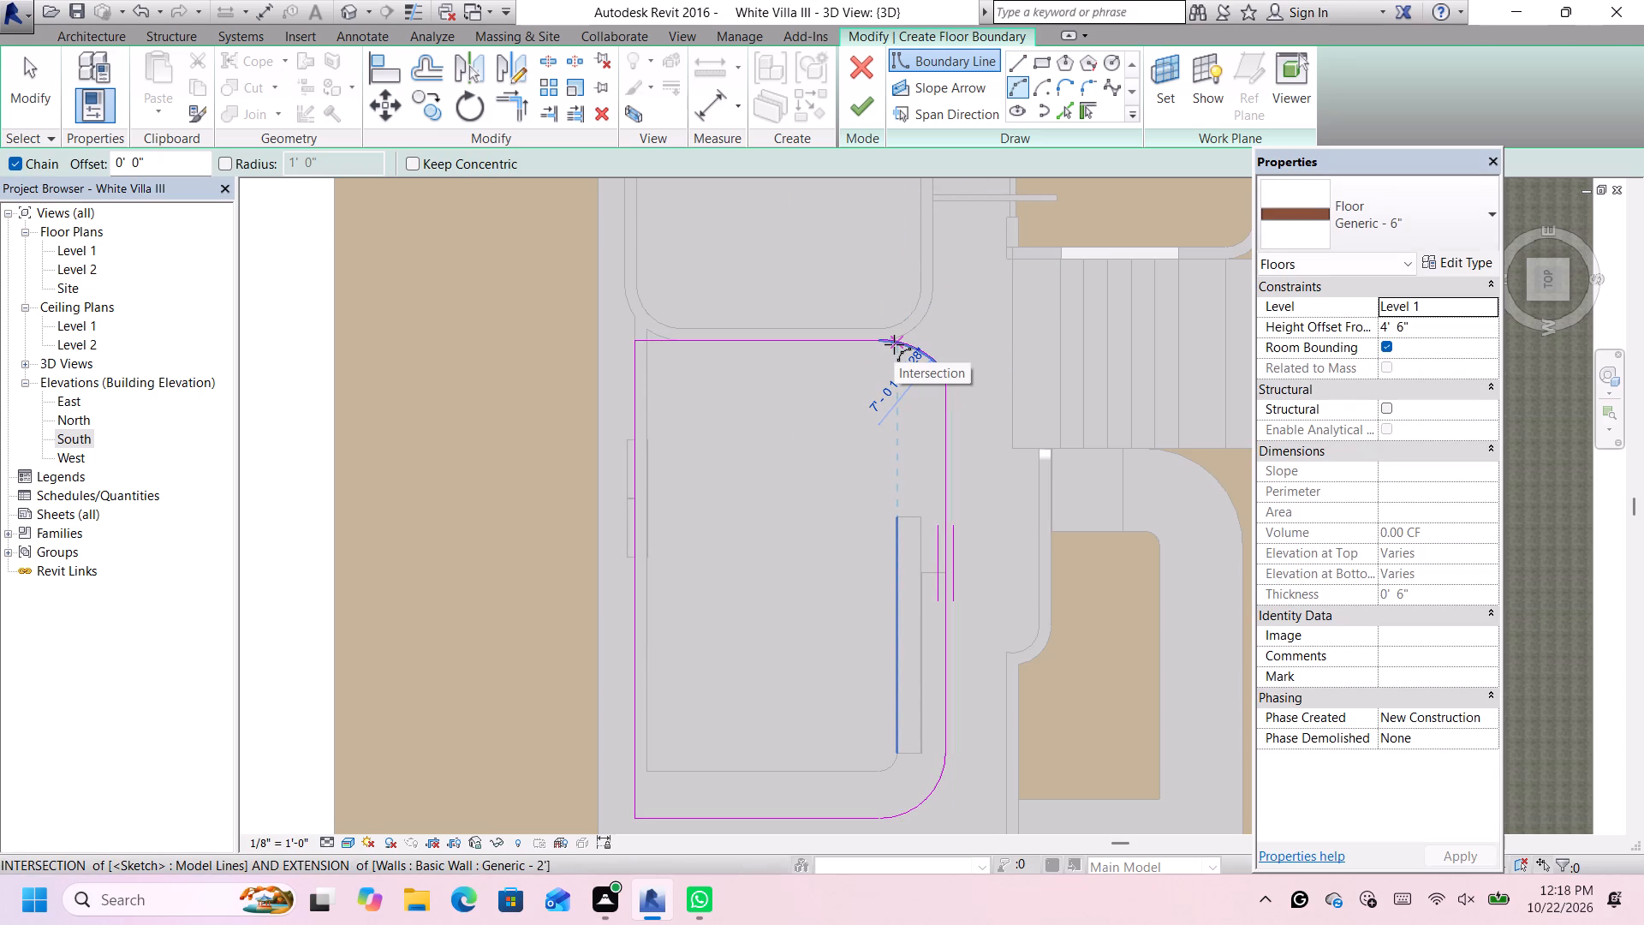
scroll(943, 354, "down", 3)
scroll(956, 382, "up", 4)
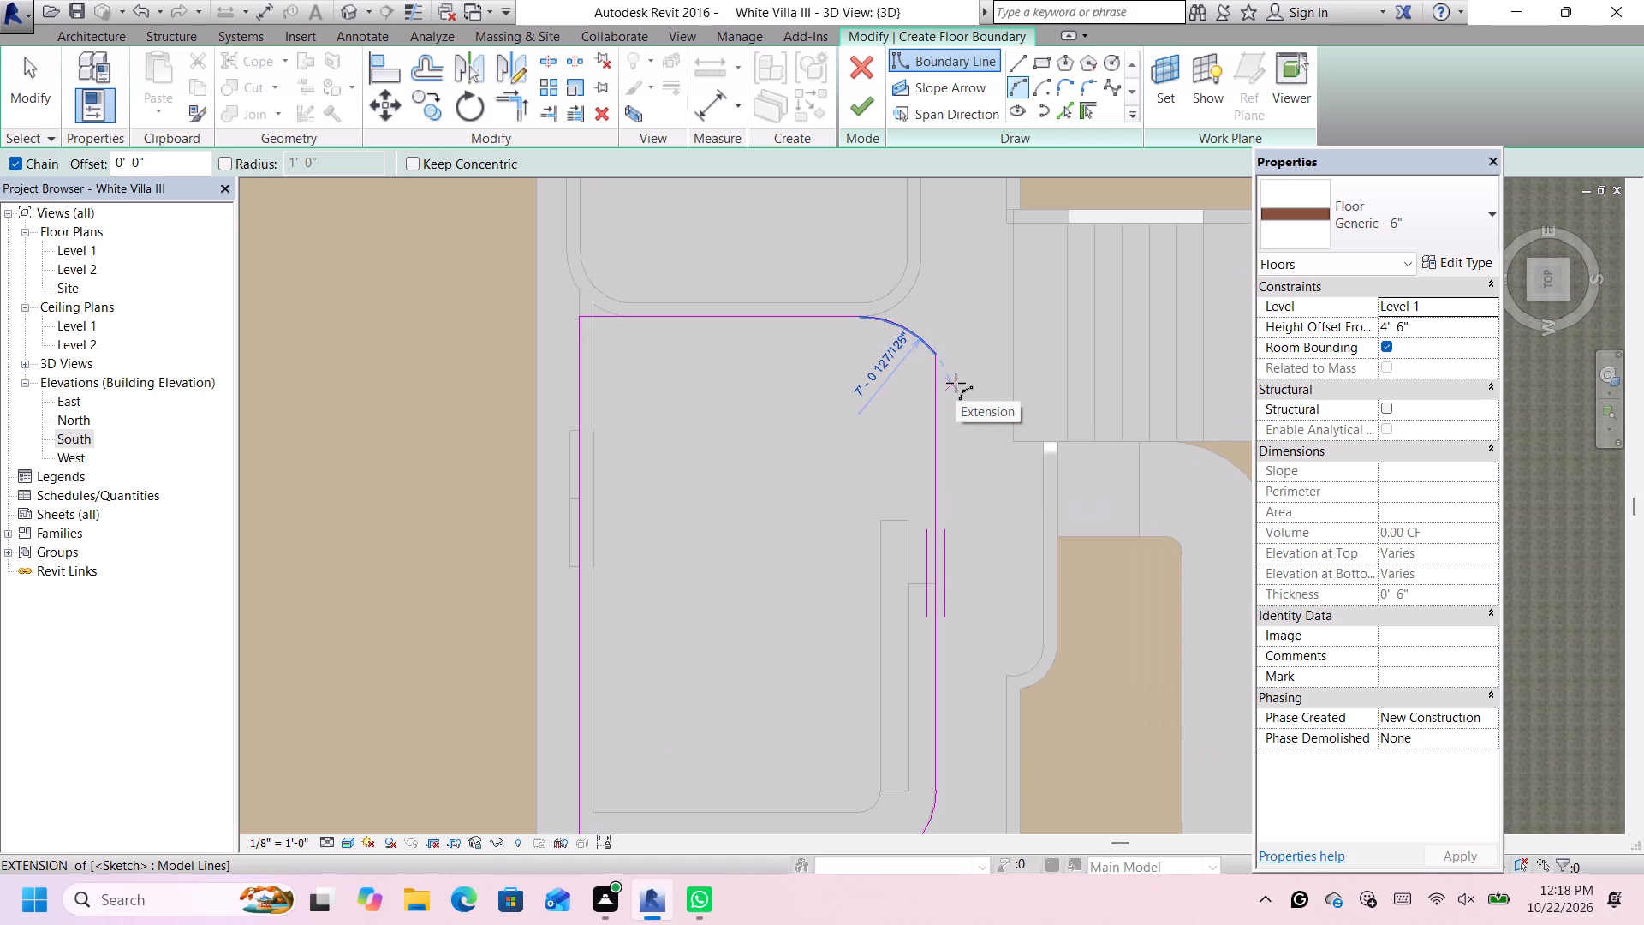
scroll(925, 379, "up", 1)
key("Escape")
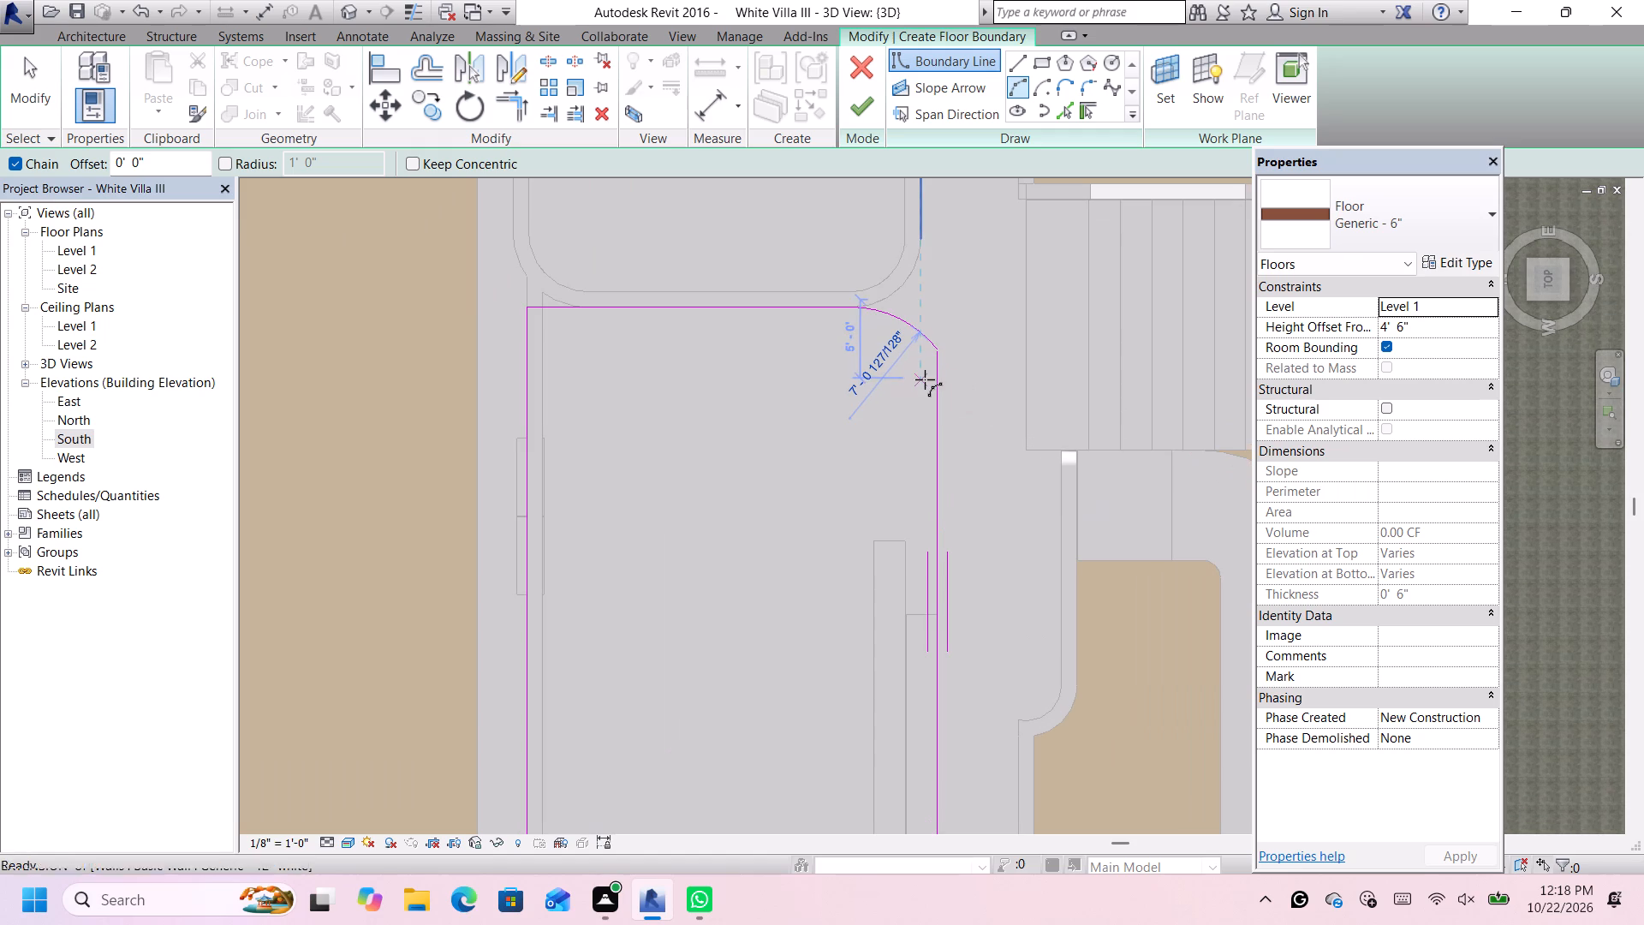
Shorten the boundary's stair-side line to about 30' 0" by pulling back its end at the last corner arc, clearing the notification card.
left_click(934, 374)
scroll(934, 373, "up", 2)
key("Escape")
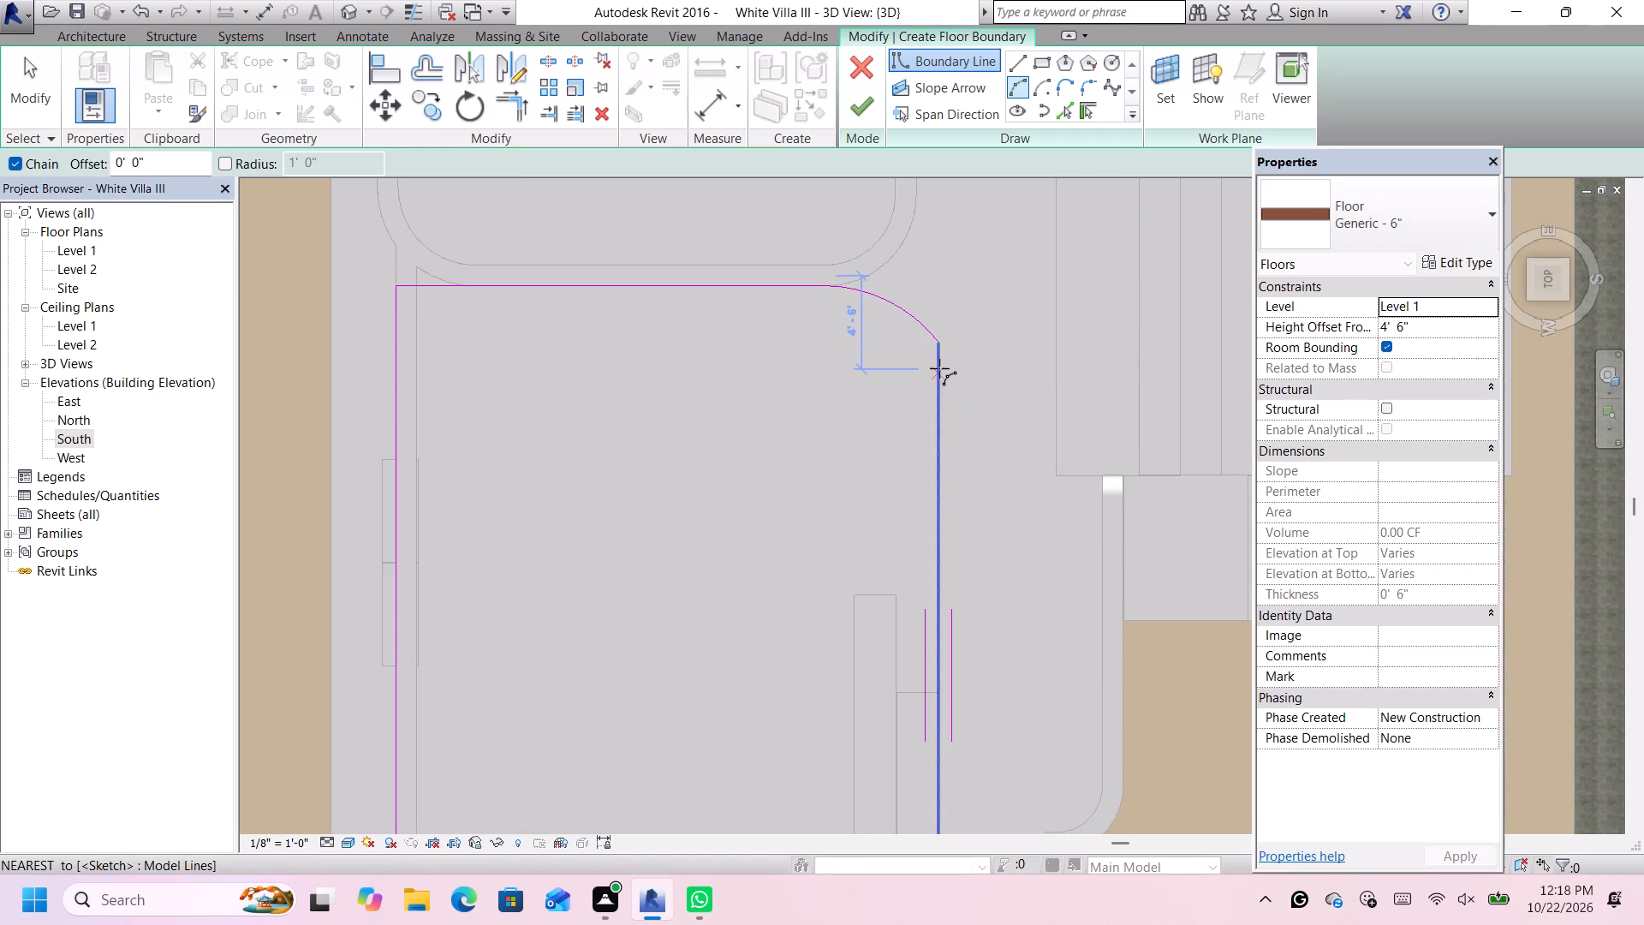
left_click(941, 367)
key("Escape")
left_click(938, 374)
key("Escape")
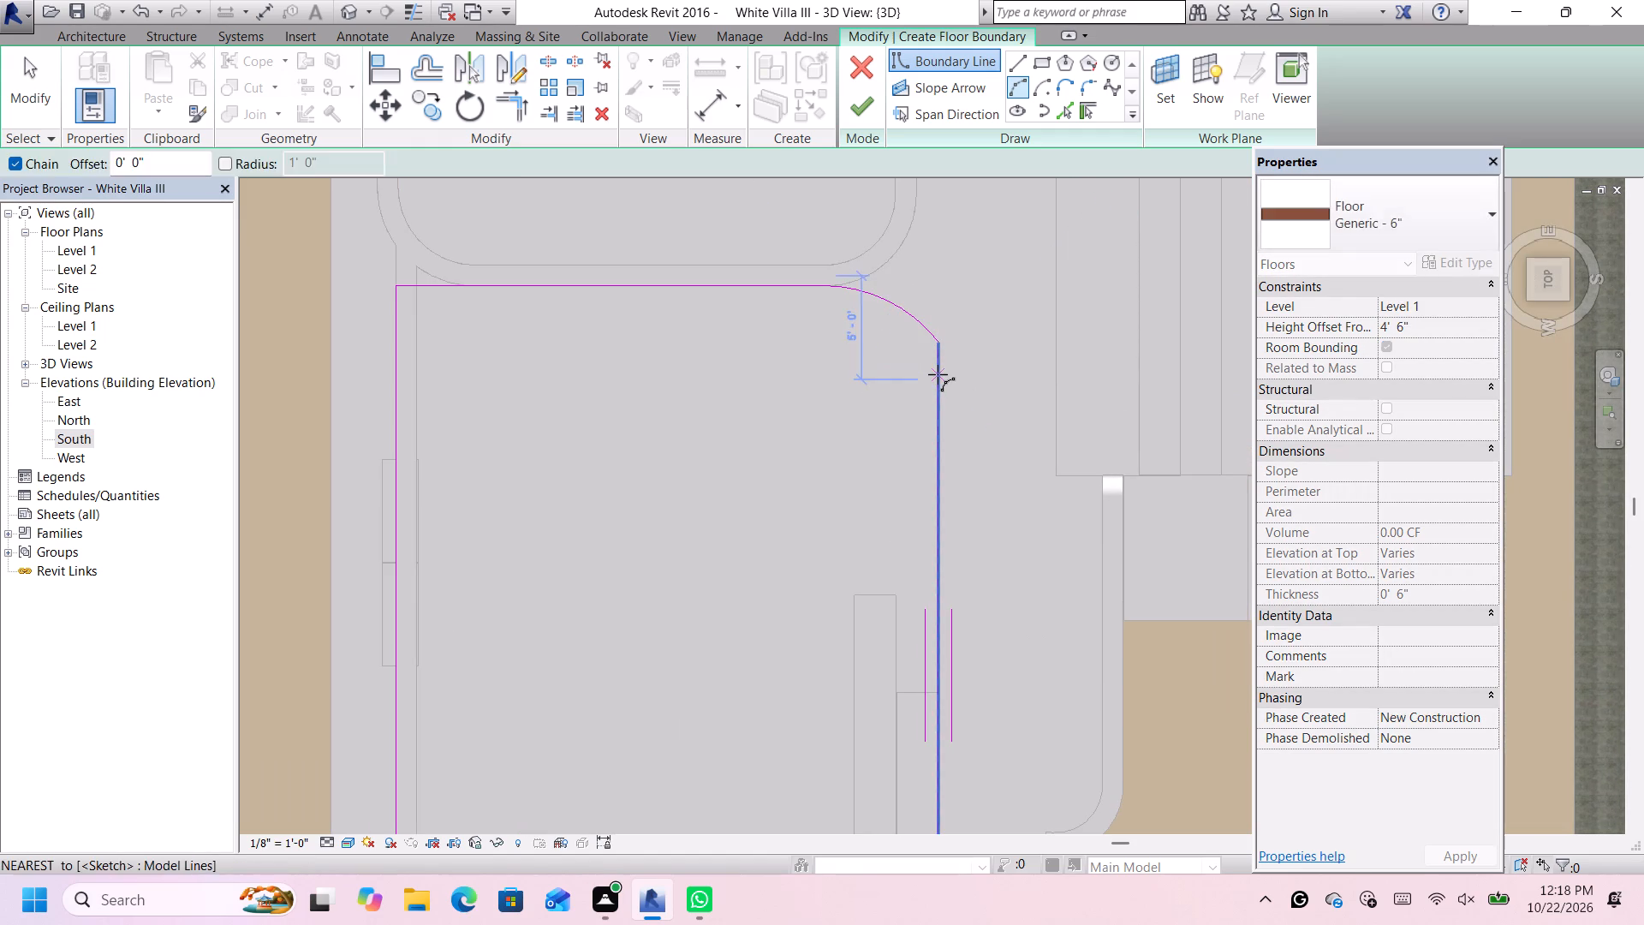
key("Escape")
left_click(938, 374)
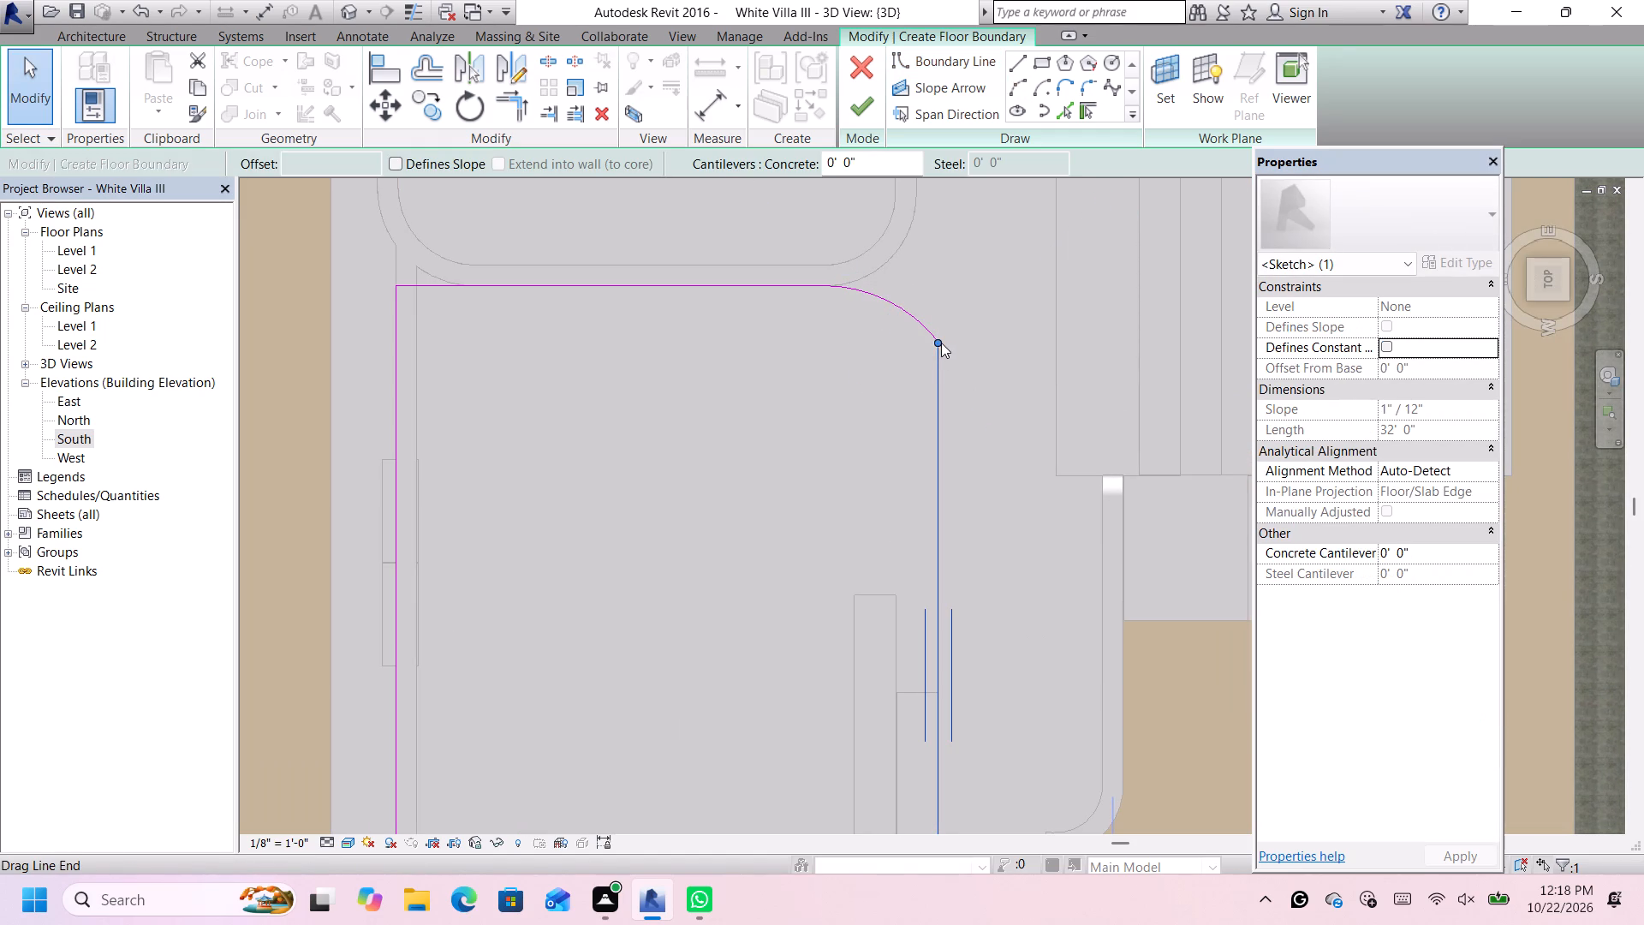
left_click_drag(941, 343, 938, 371)
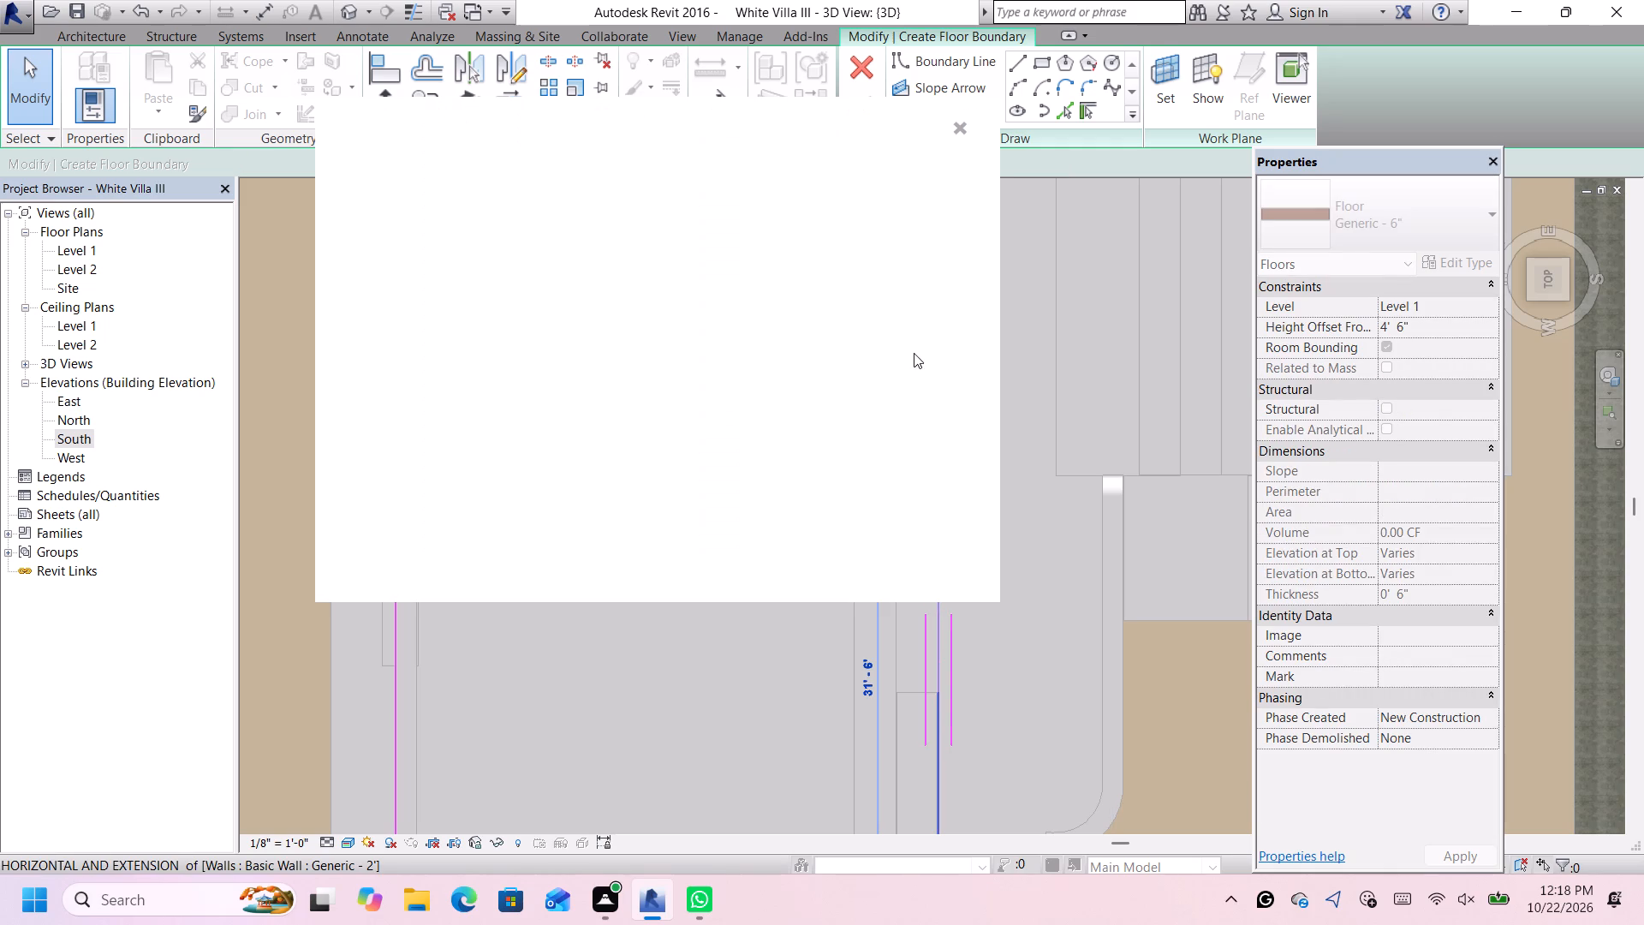
left_click(961, 126)
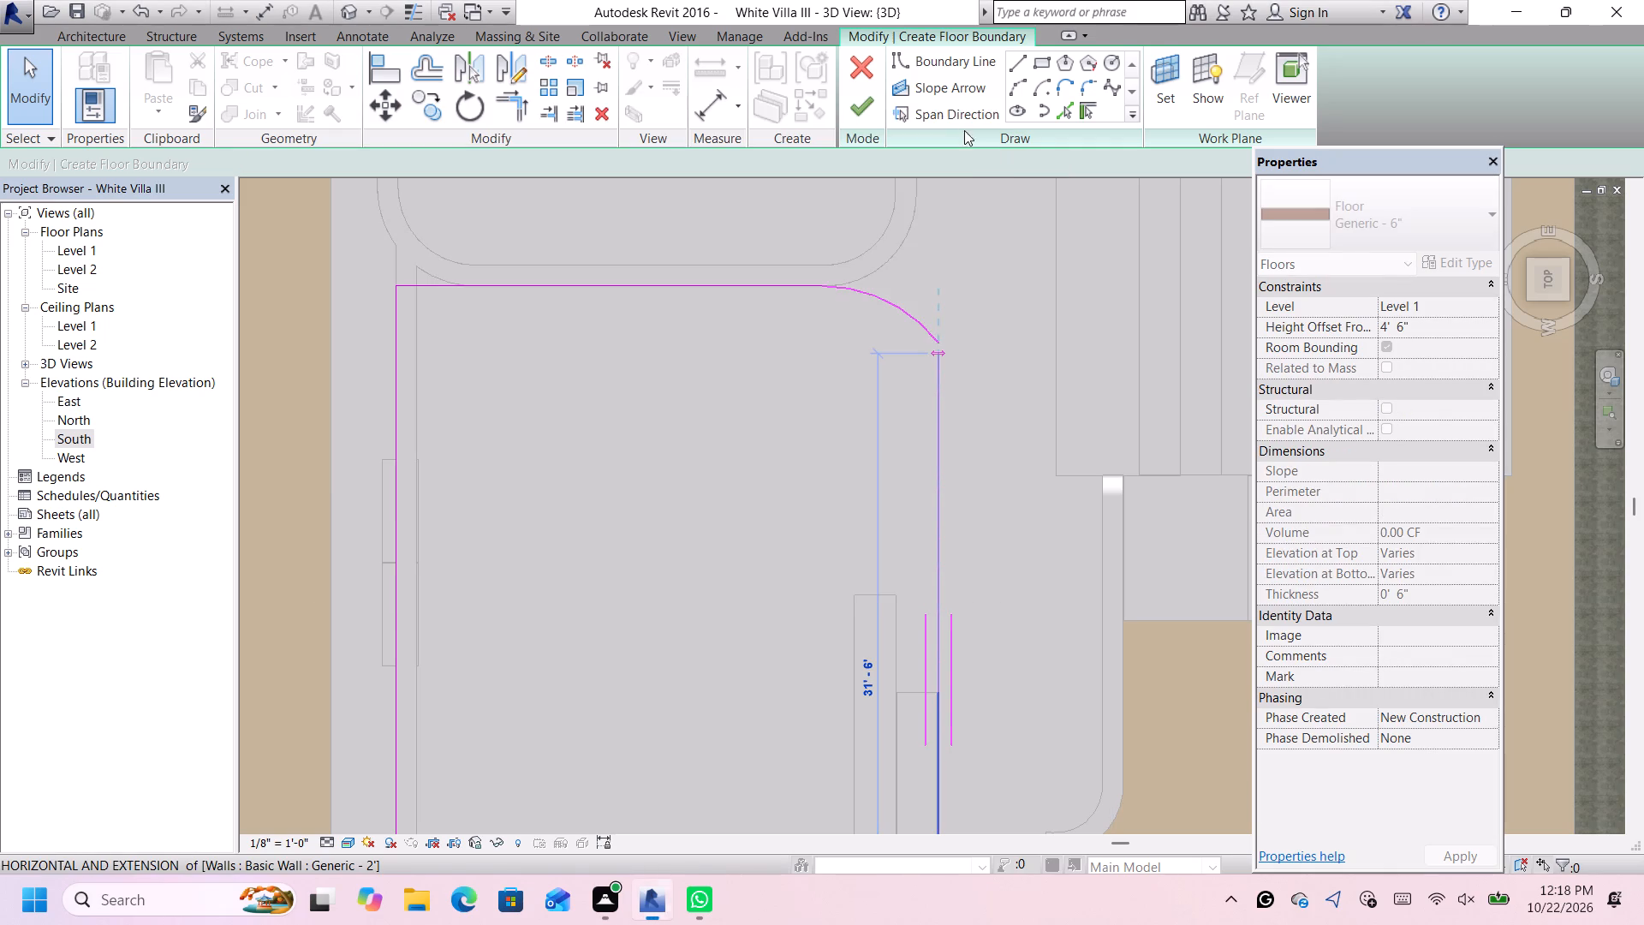
scroll(932, 383, "down", 2)
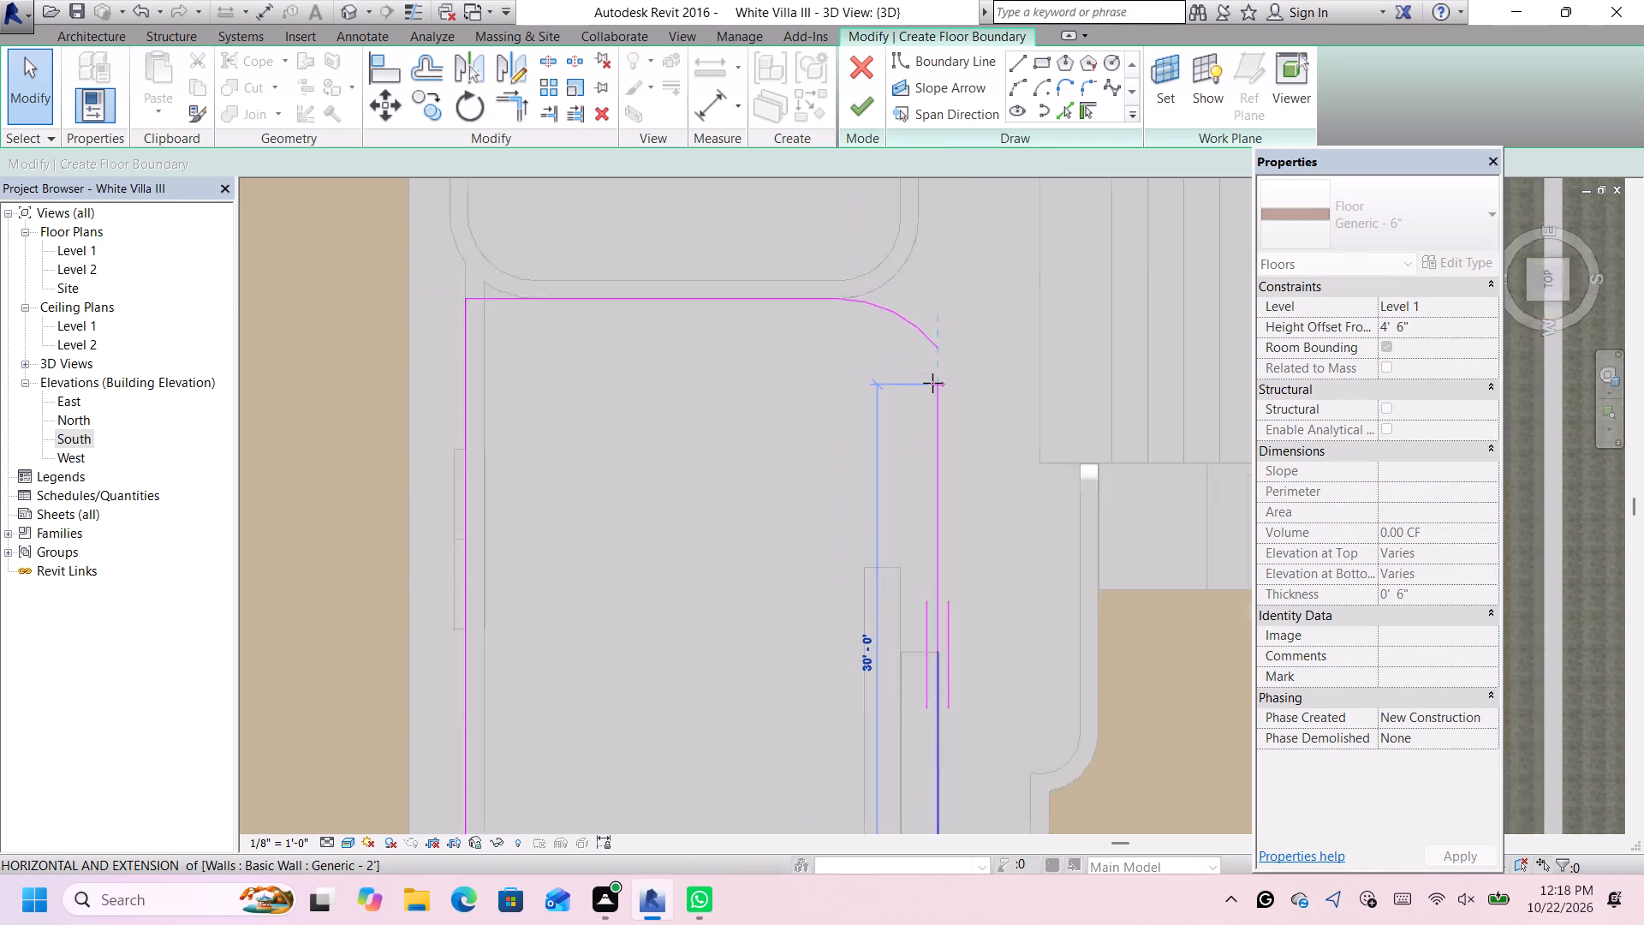
scroll(932, 383, "down", 3)
scroll(934, 390, "up", 1)
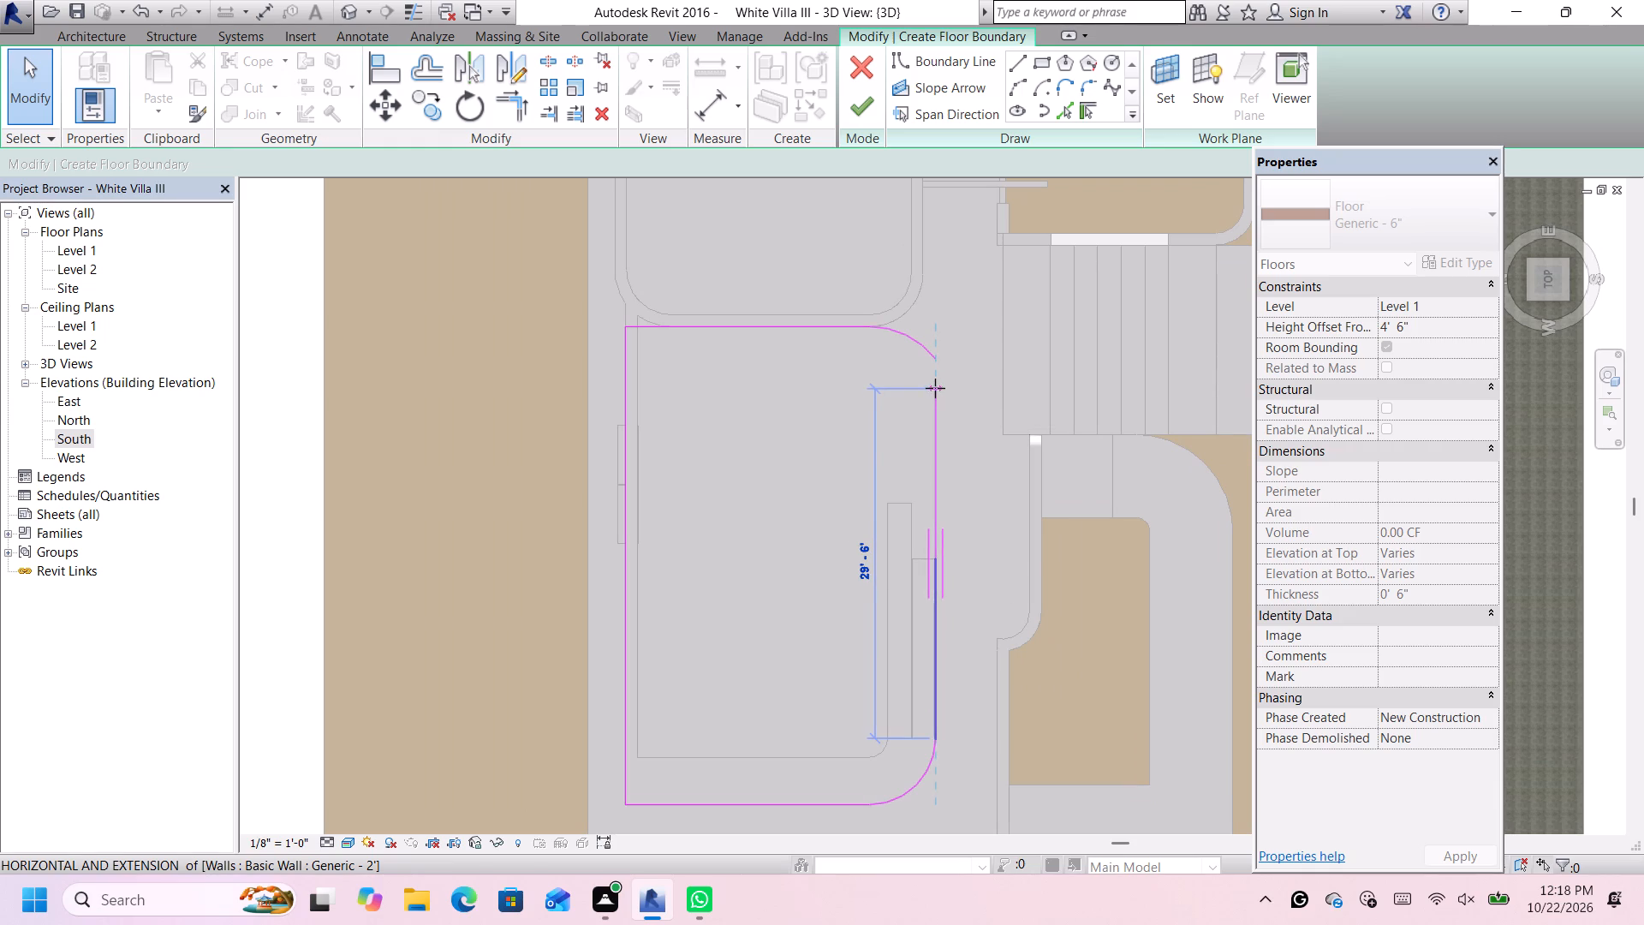
left_click(935, 381)
key("Escape")
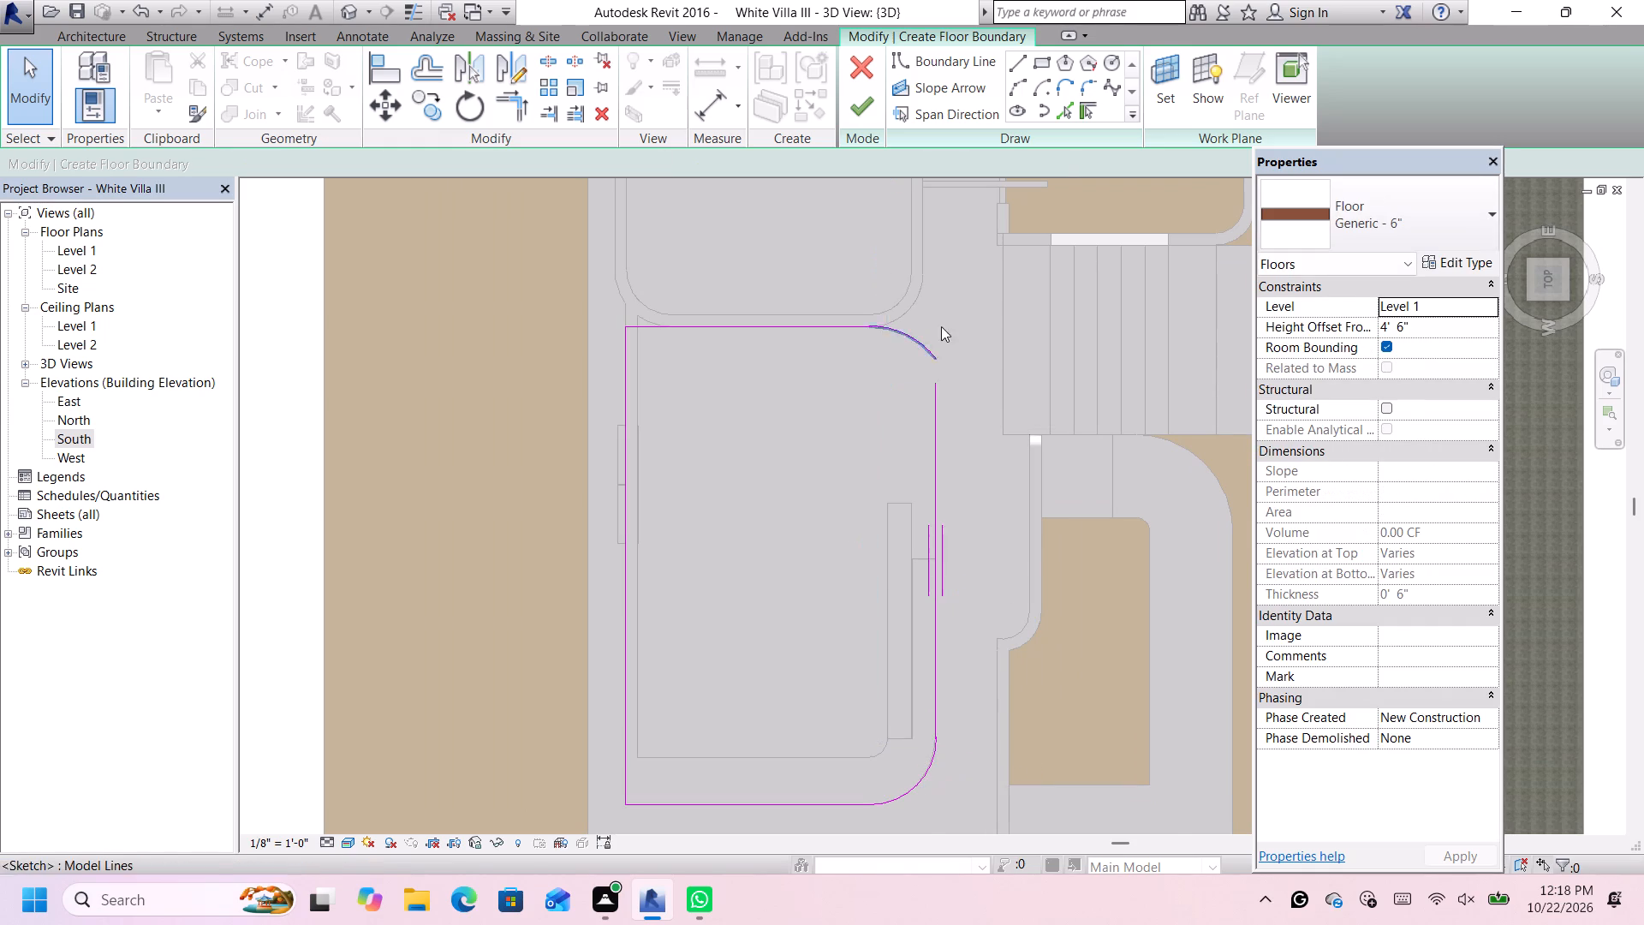
Replace the last corner arc with a tangent arc of about 5' 8" radius that meets the shortened line and closes the floor boundary.
scroll(943, 322, "up", 3)
left_click(926, 364)
scroll(926, 374, "up", 1)
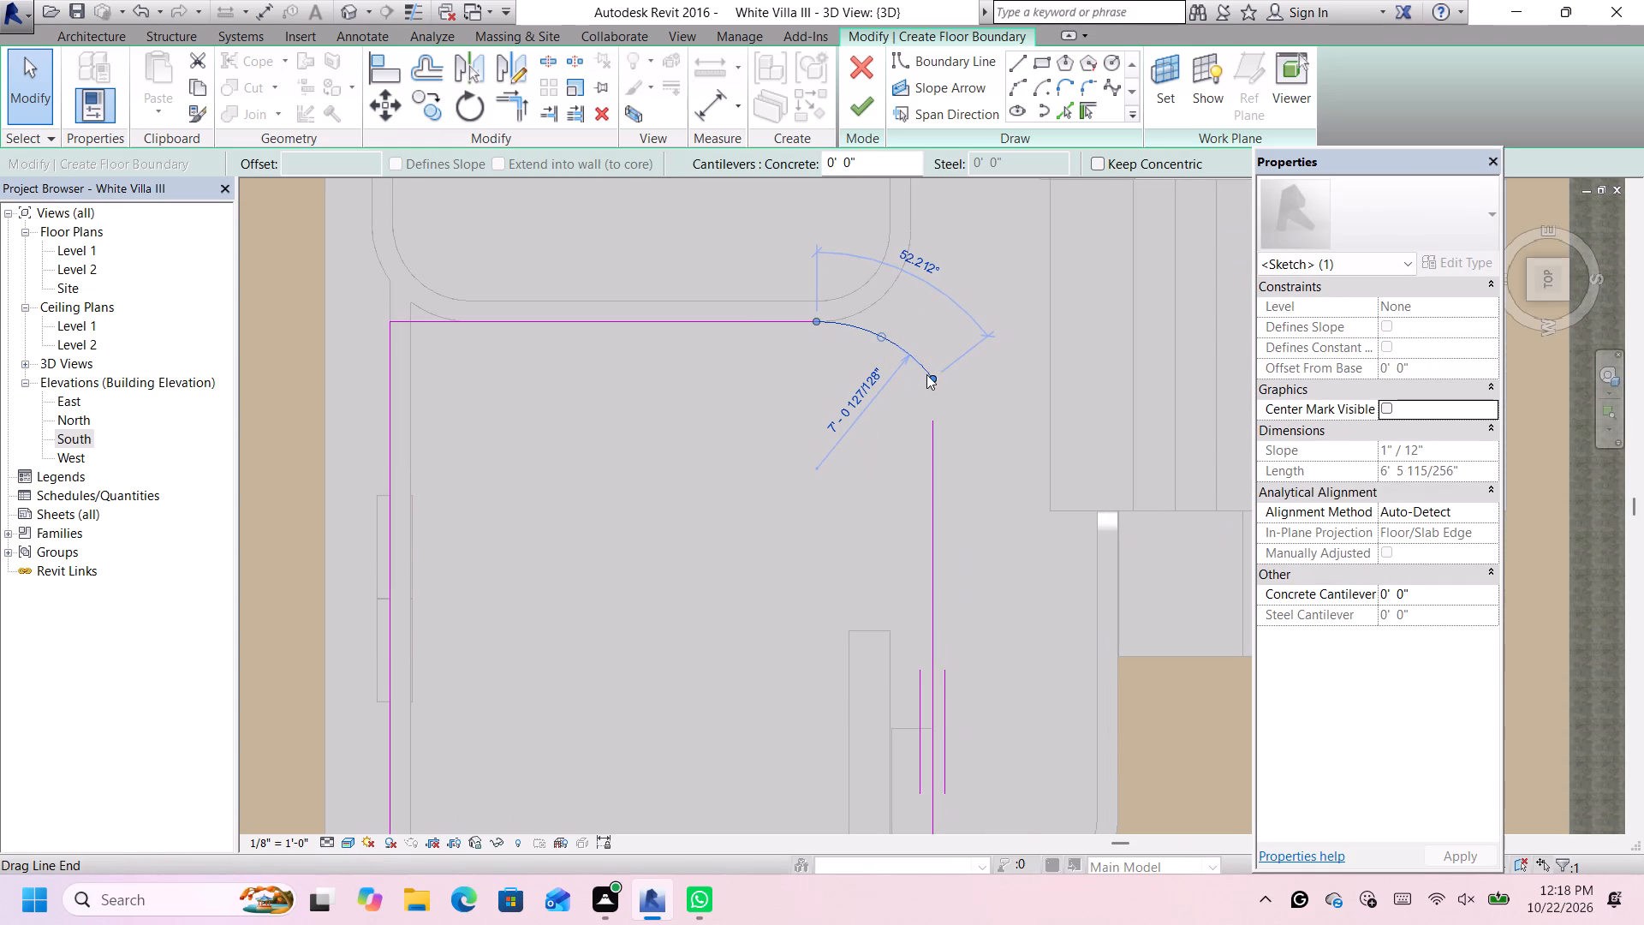
key("Delete")
left_click(1019, 83)
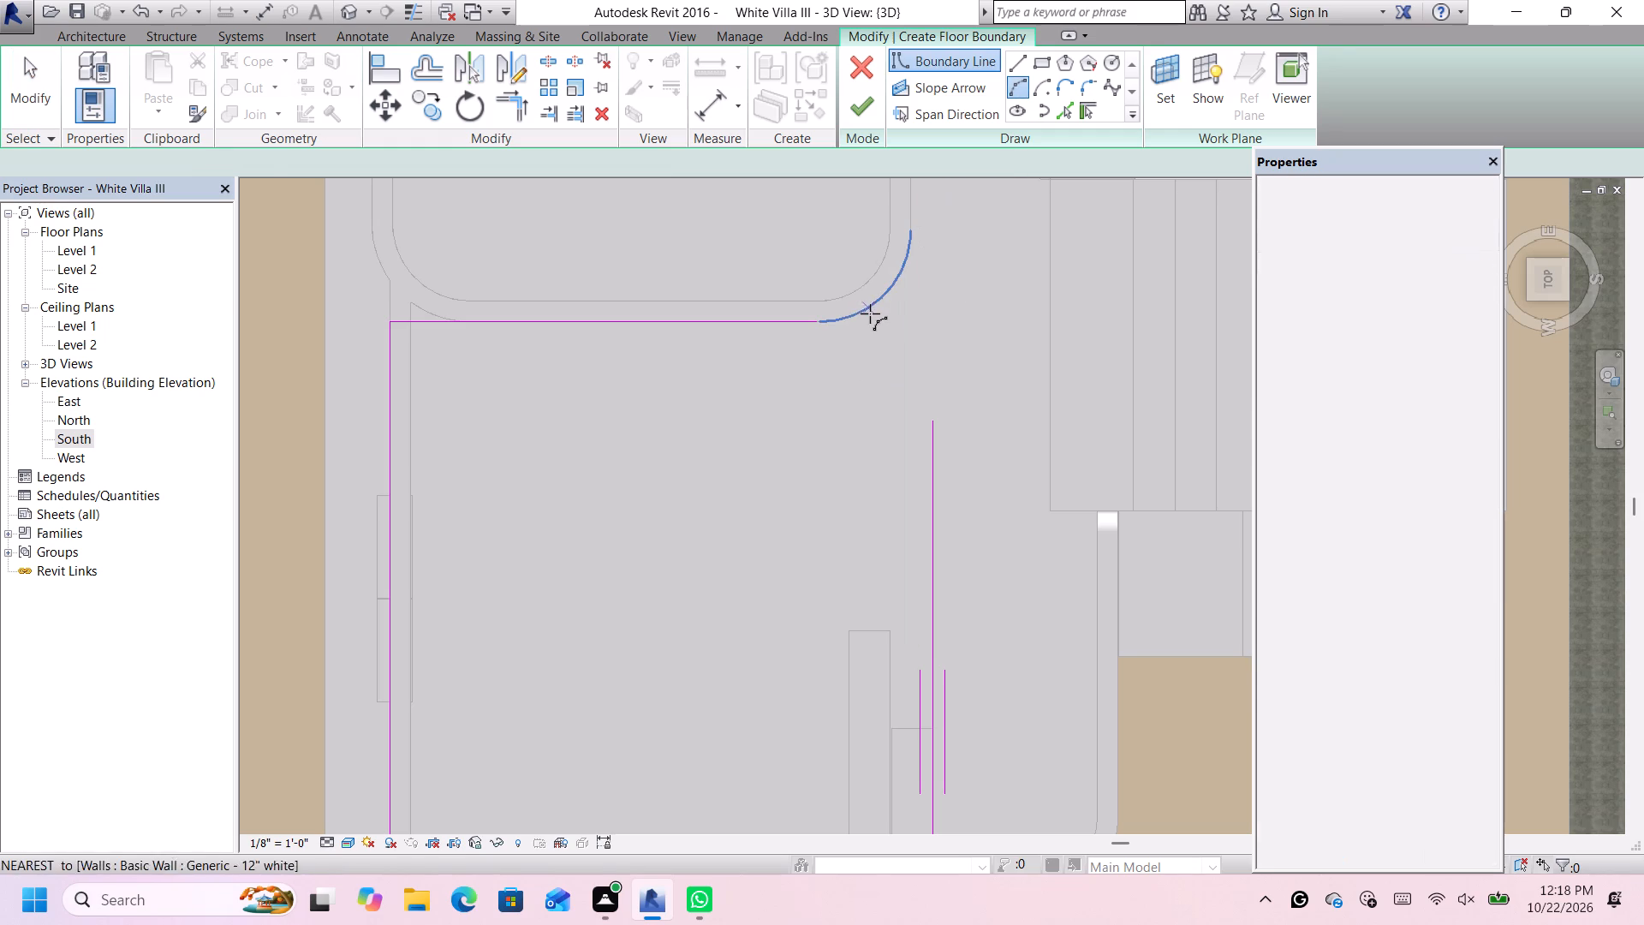
left_click(823, 321)
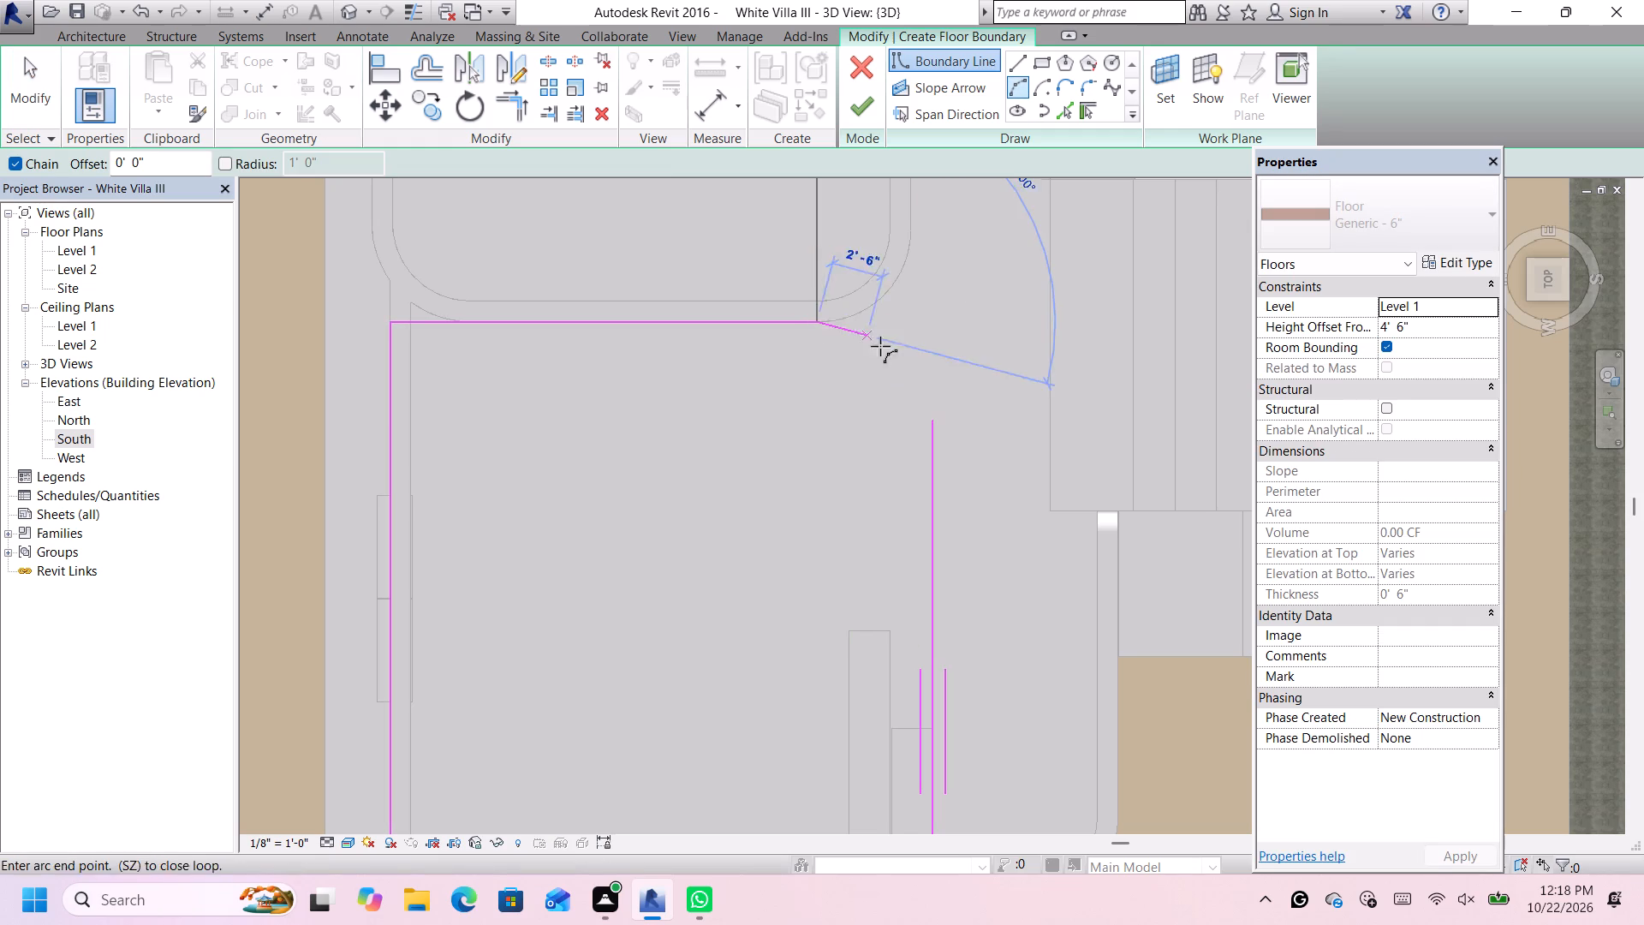
left_click(931, 417)
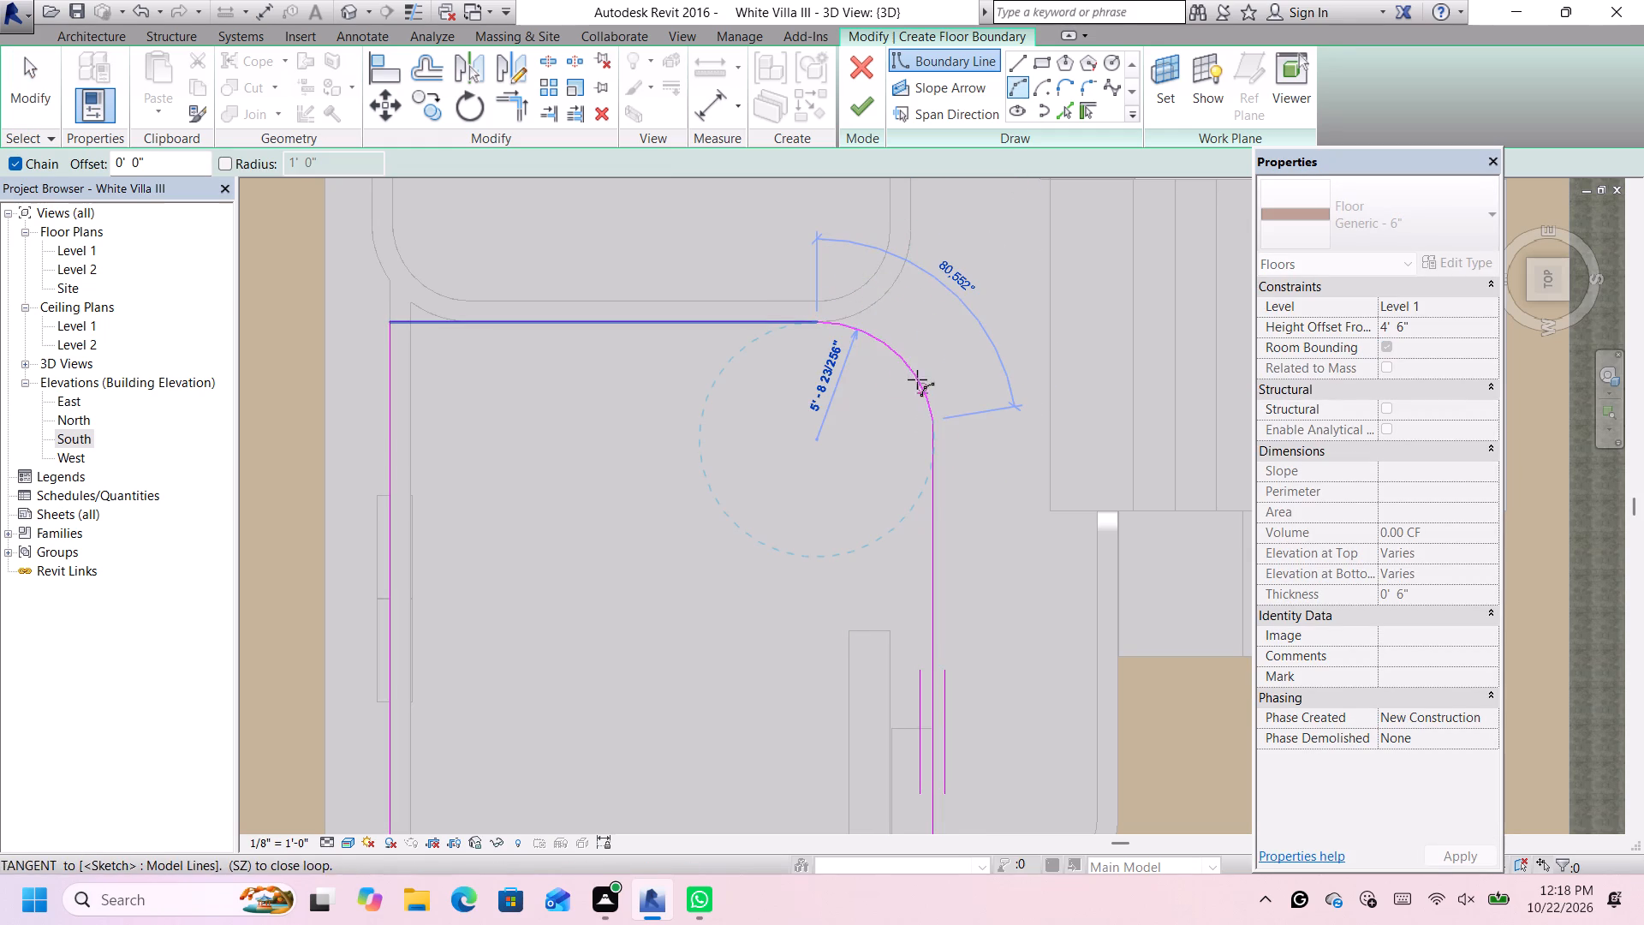
left_click(908, 365)
scroll(908, 365, "down", 6)
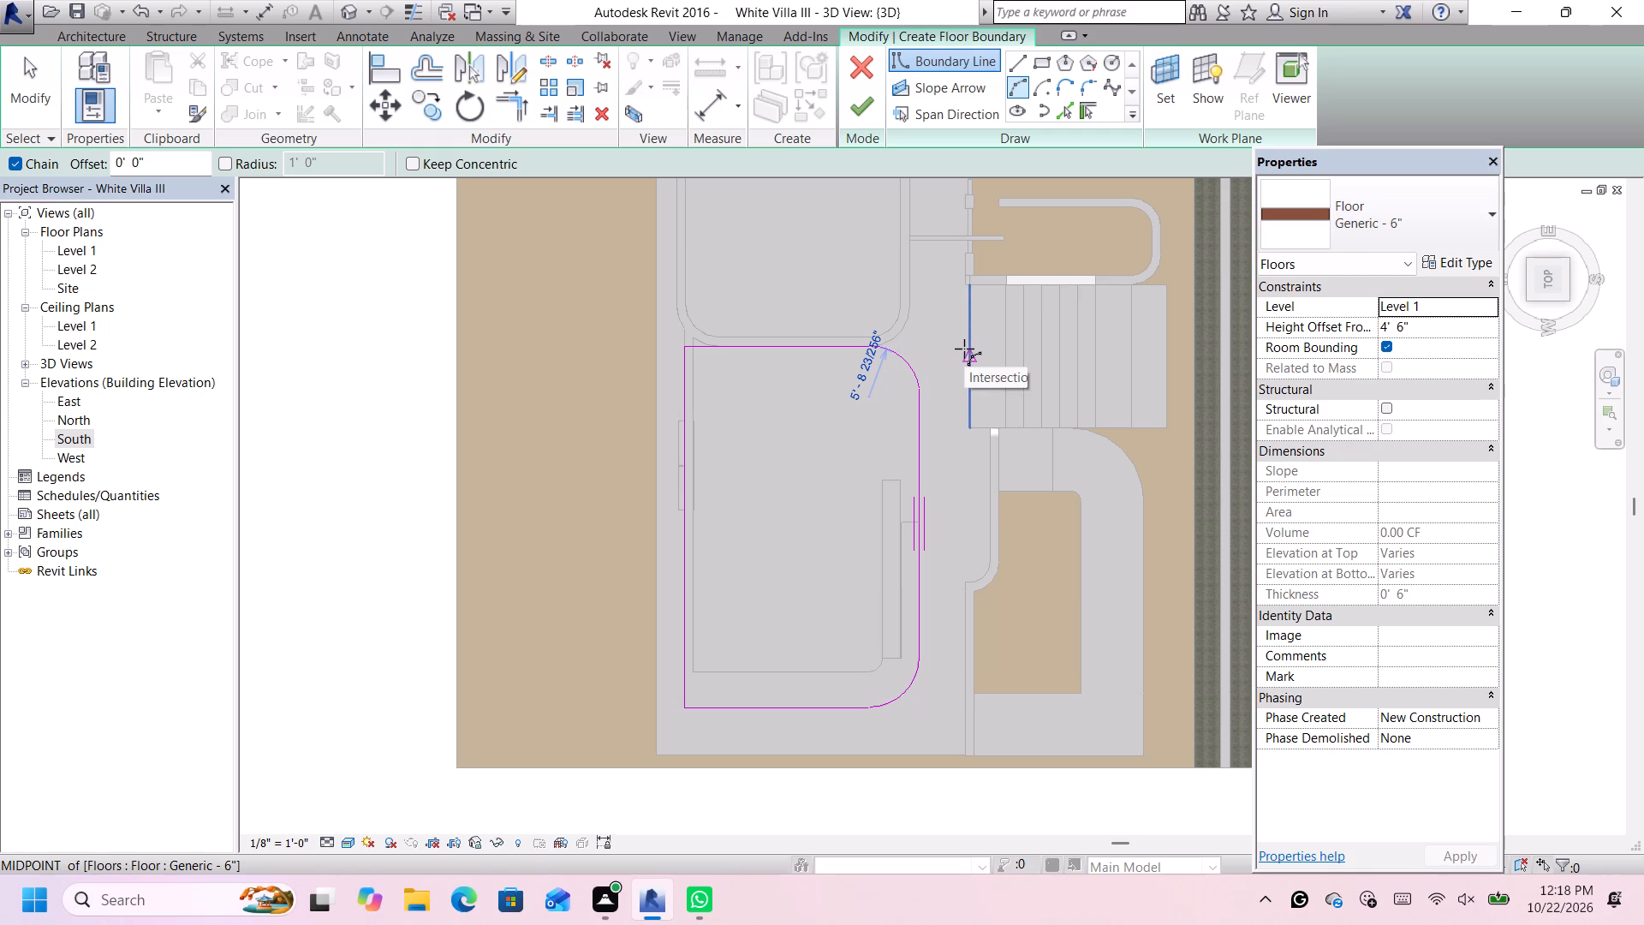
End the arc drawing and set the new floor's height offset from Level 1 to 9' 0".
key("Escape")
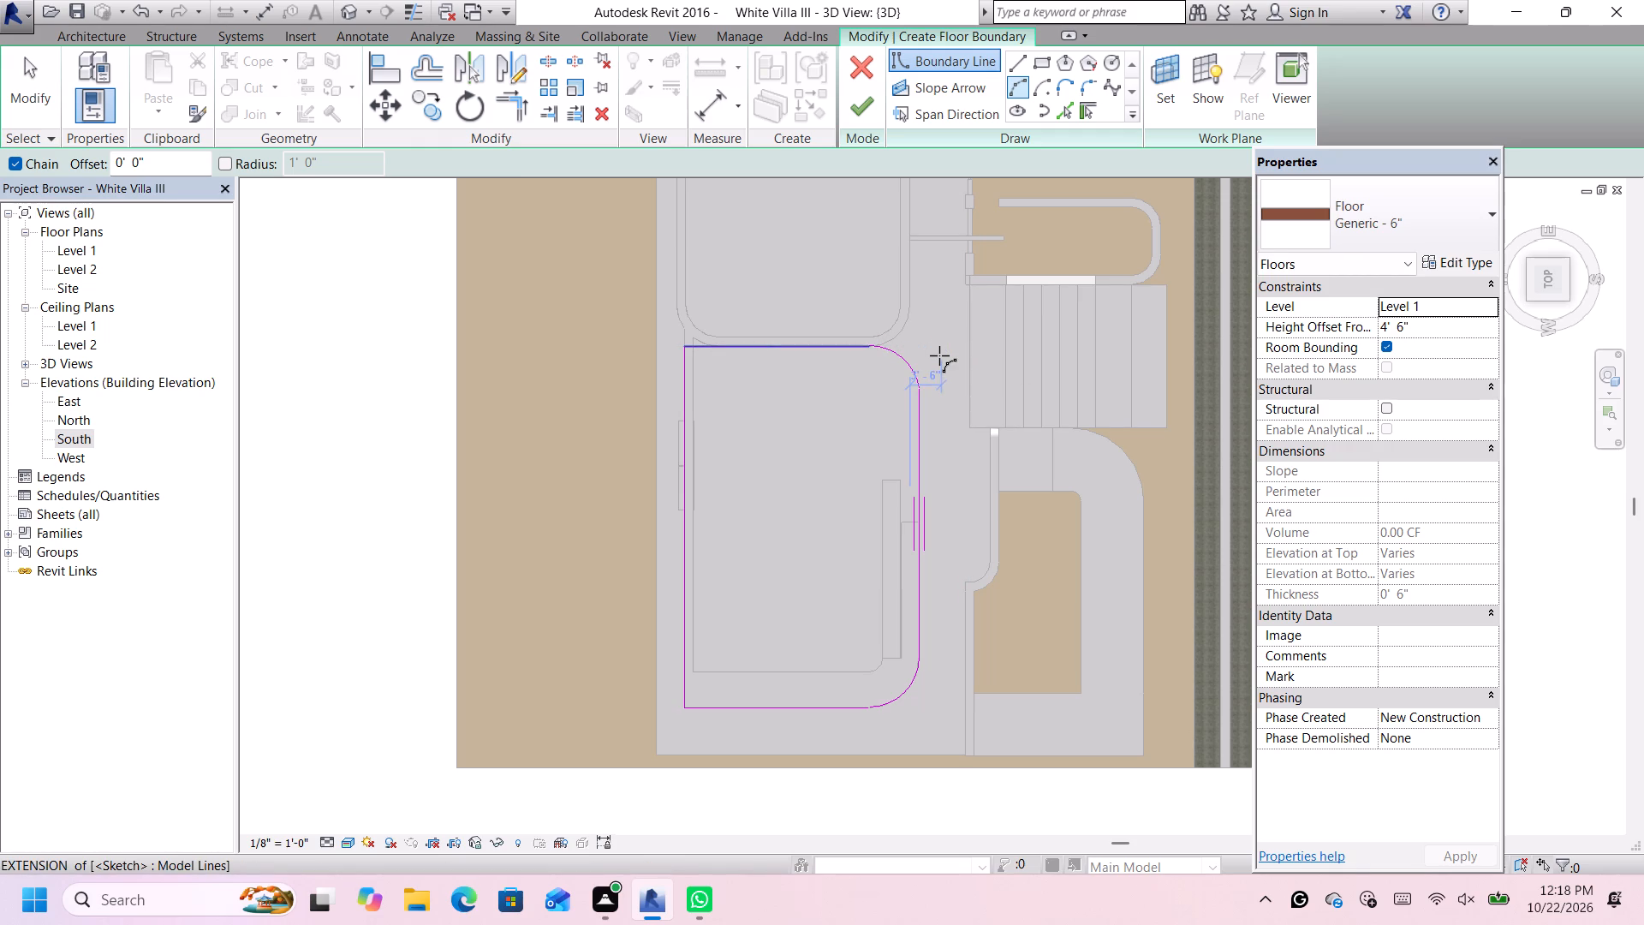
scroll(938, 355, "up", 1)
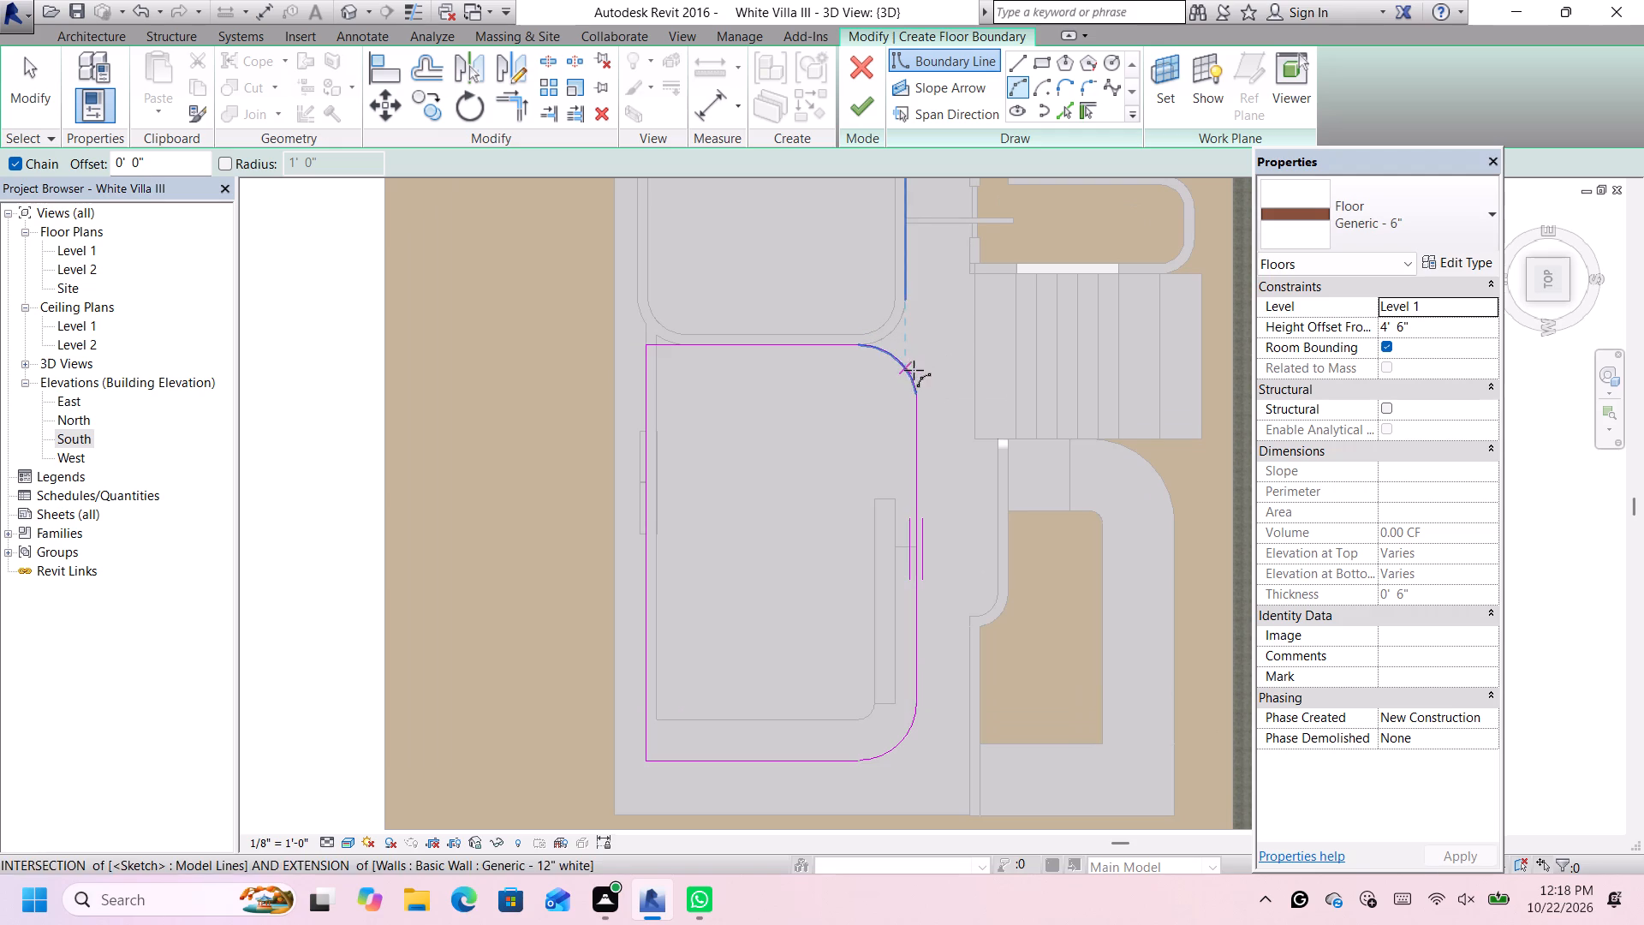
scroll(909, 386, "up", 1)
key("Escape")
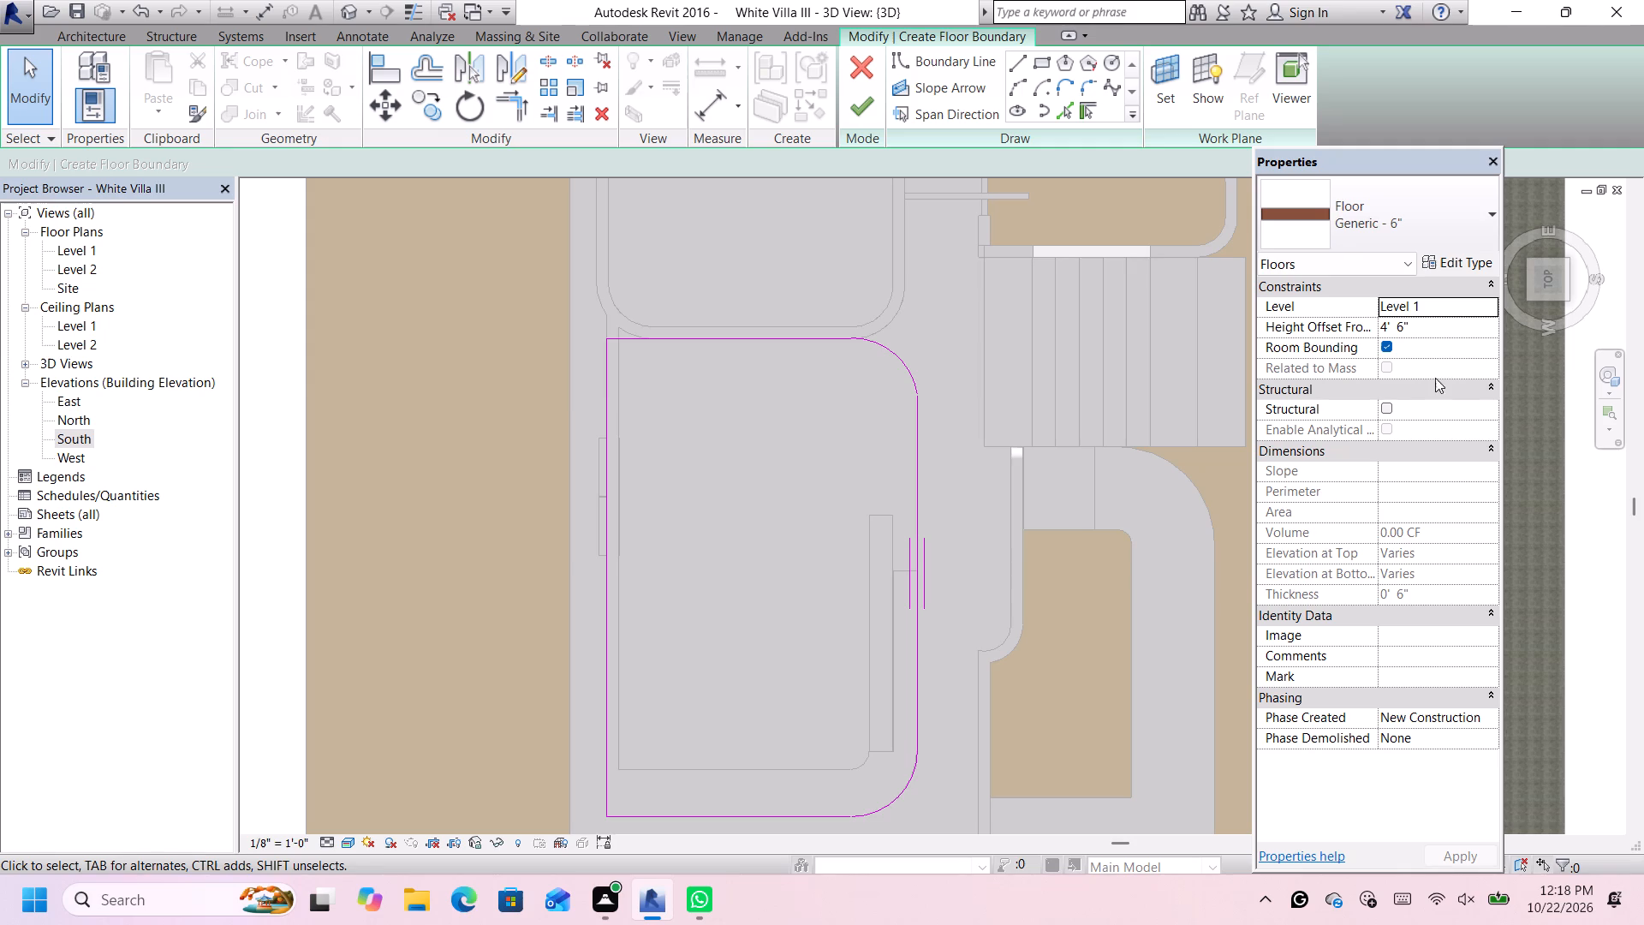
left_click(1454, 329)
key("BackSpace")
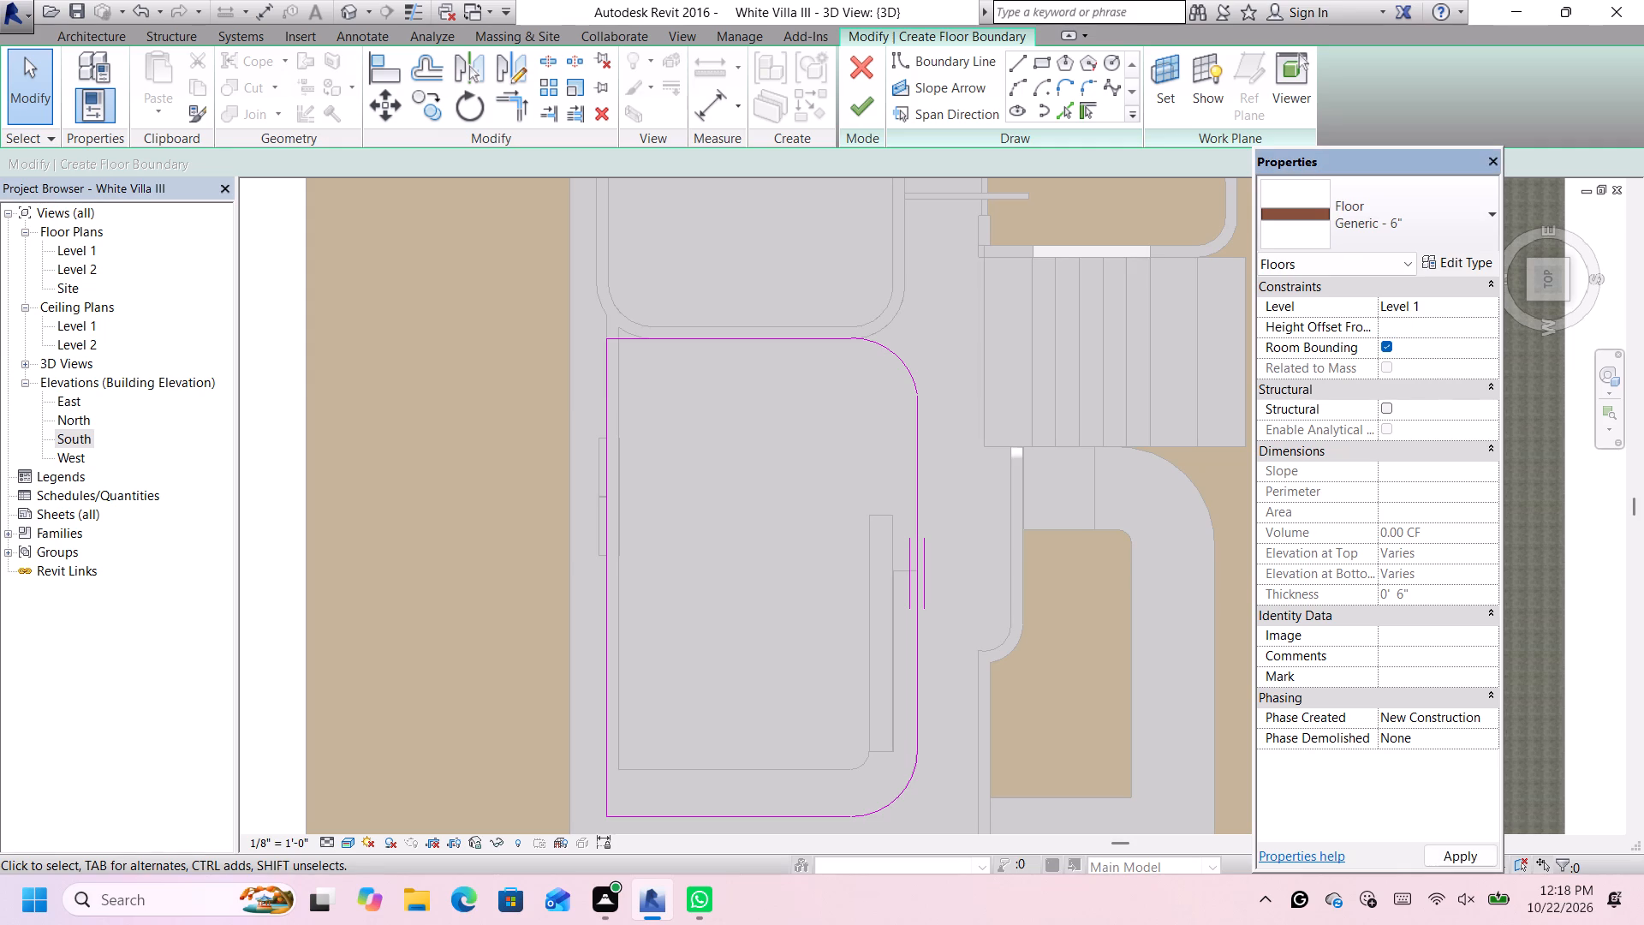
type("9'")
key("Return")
Assign the Generic - 7' floor type to the sketched floor and duplicate that type as Generic - 5'.
left_click(1420, 203)
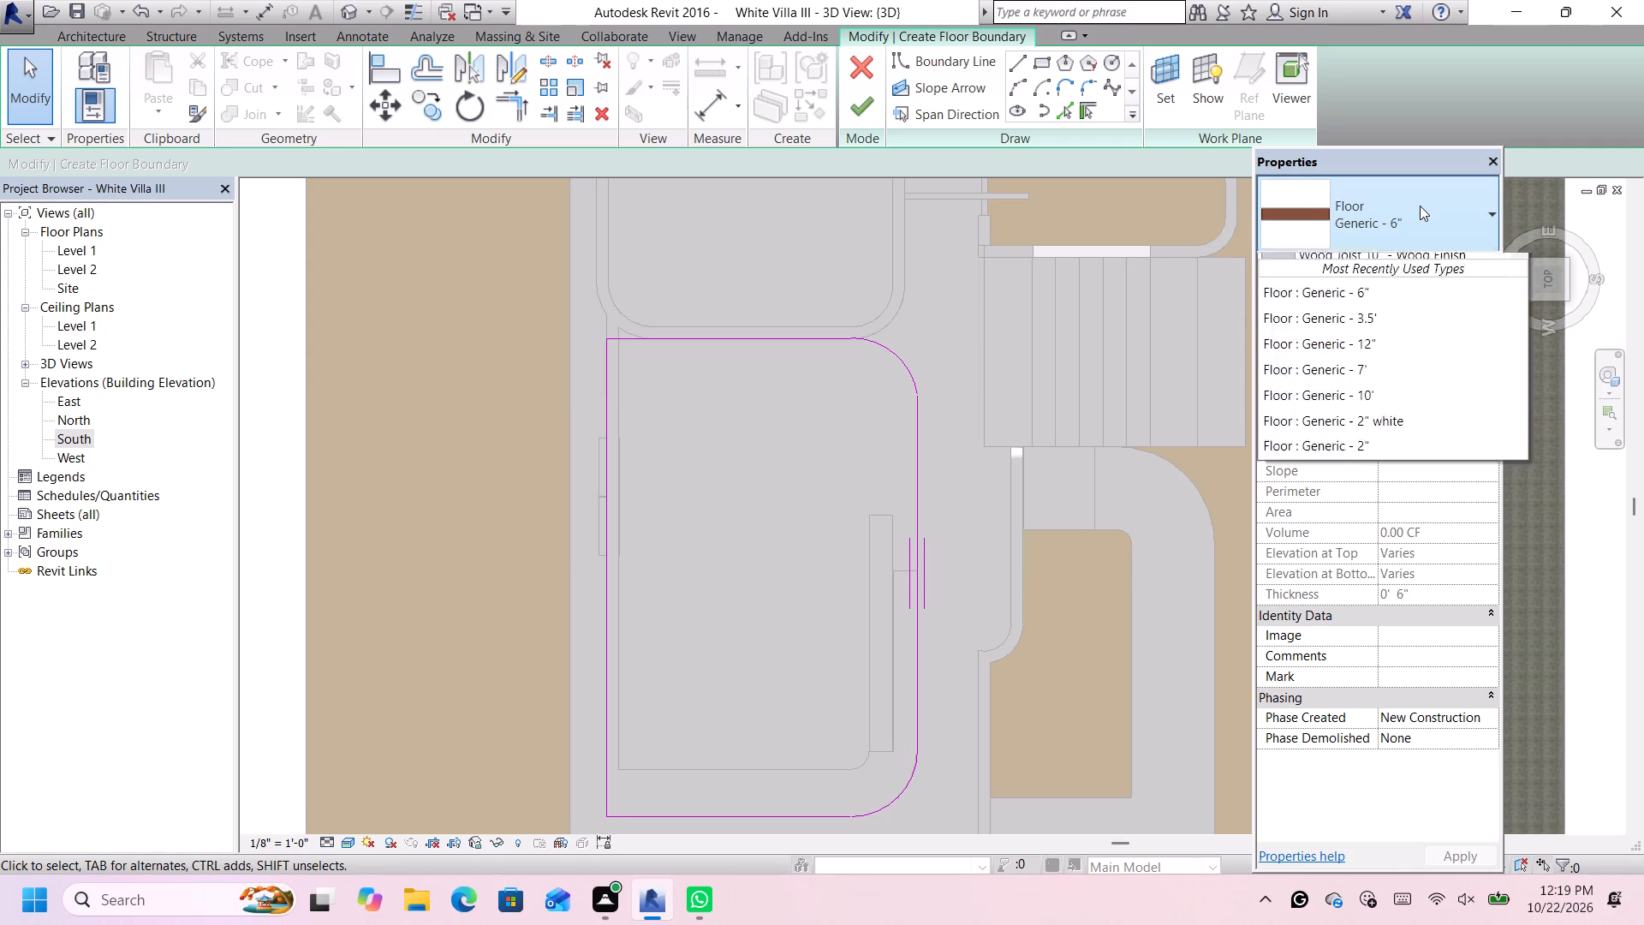
scroll(1403, 398, "up", 2)
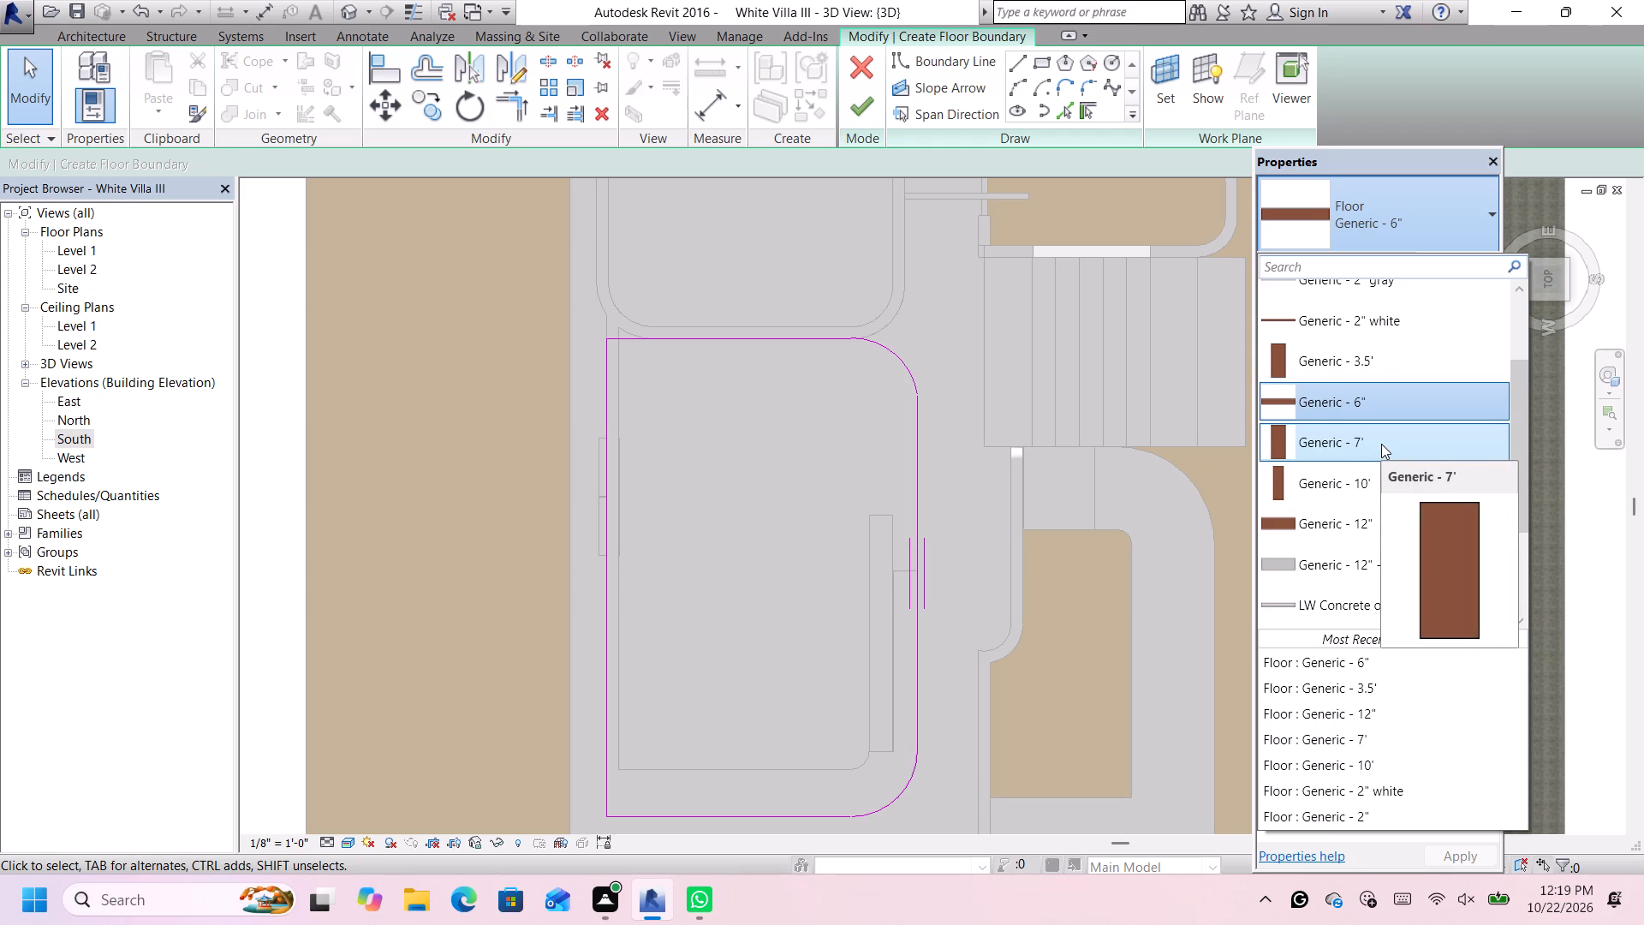
scroll(1381, 445, "up", 2)
scroll(1381, 445, "down", 1)
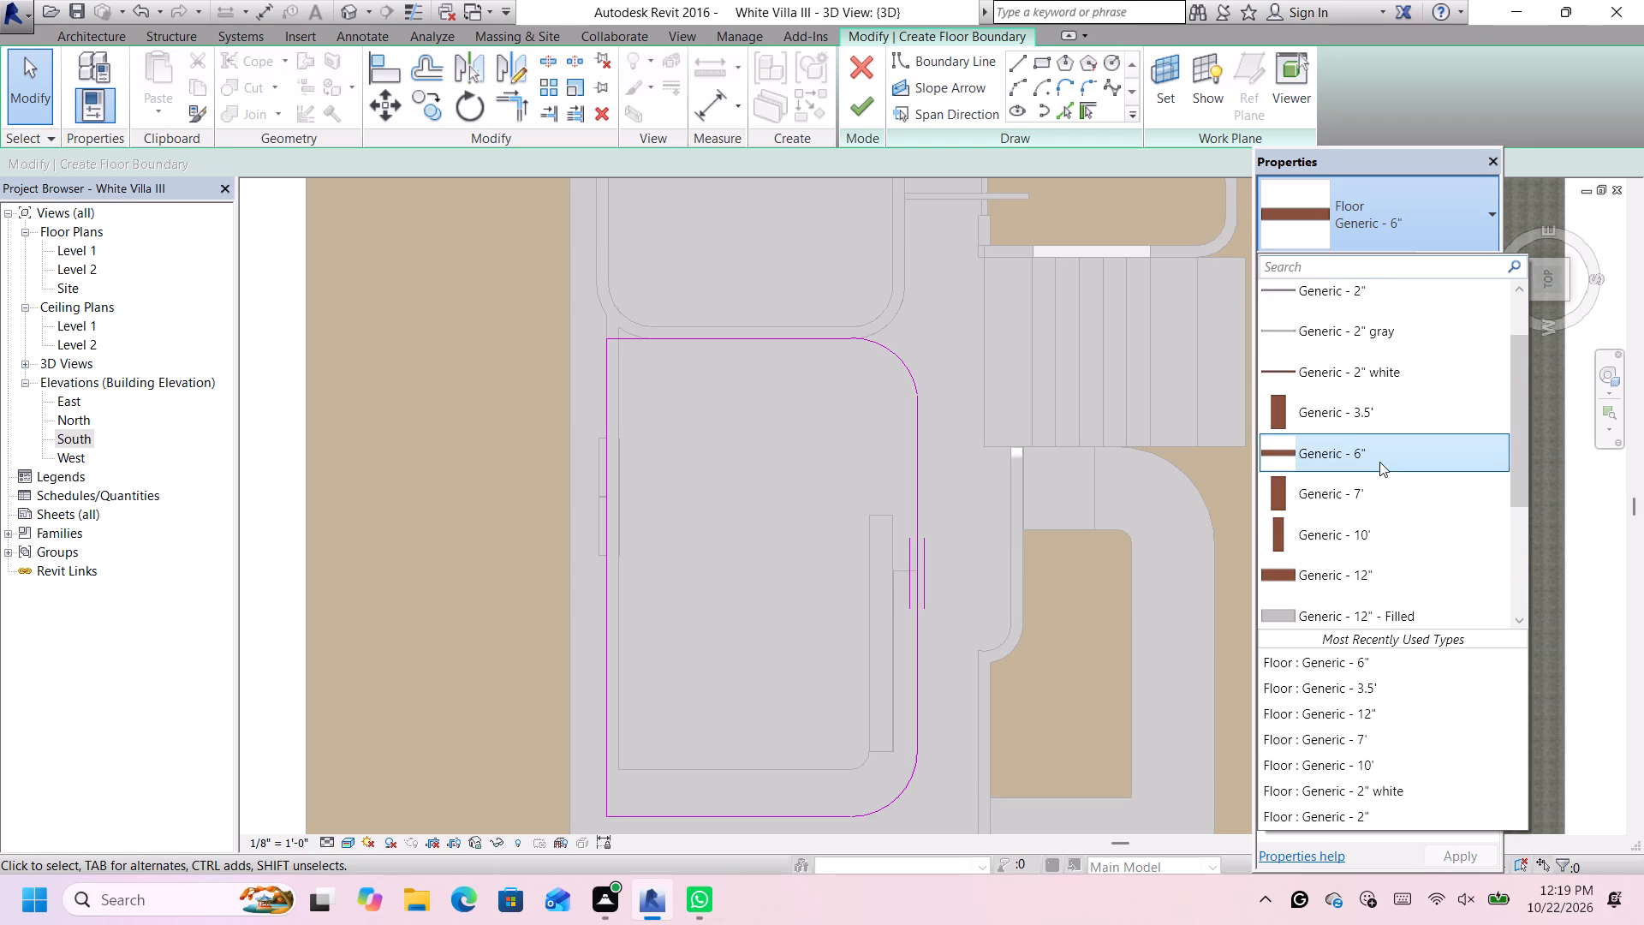
left_click(1377, 495)
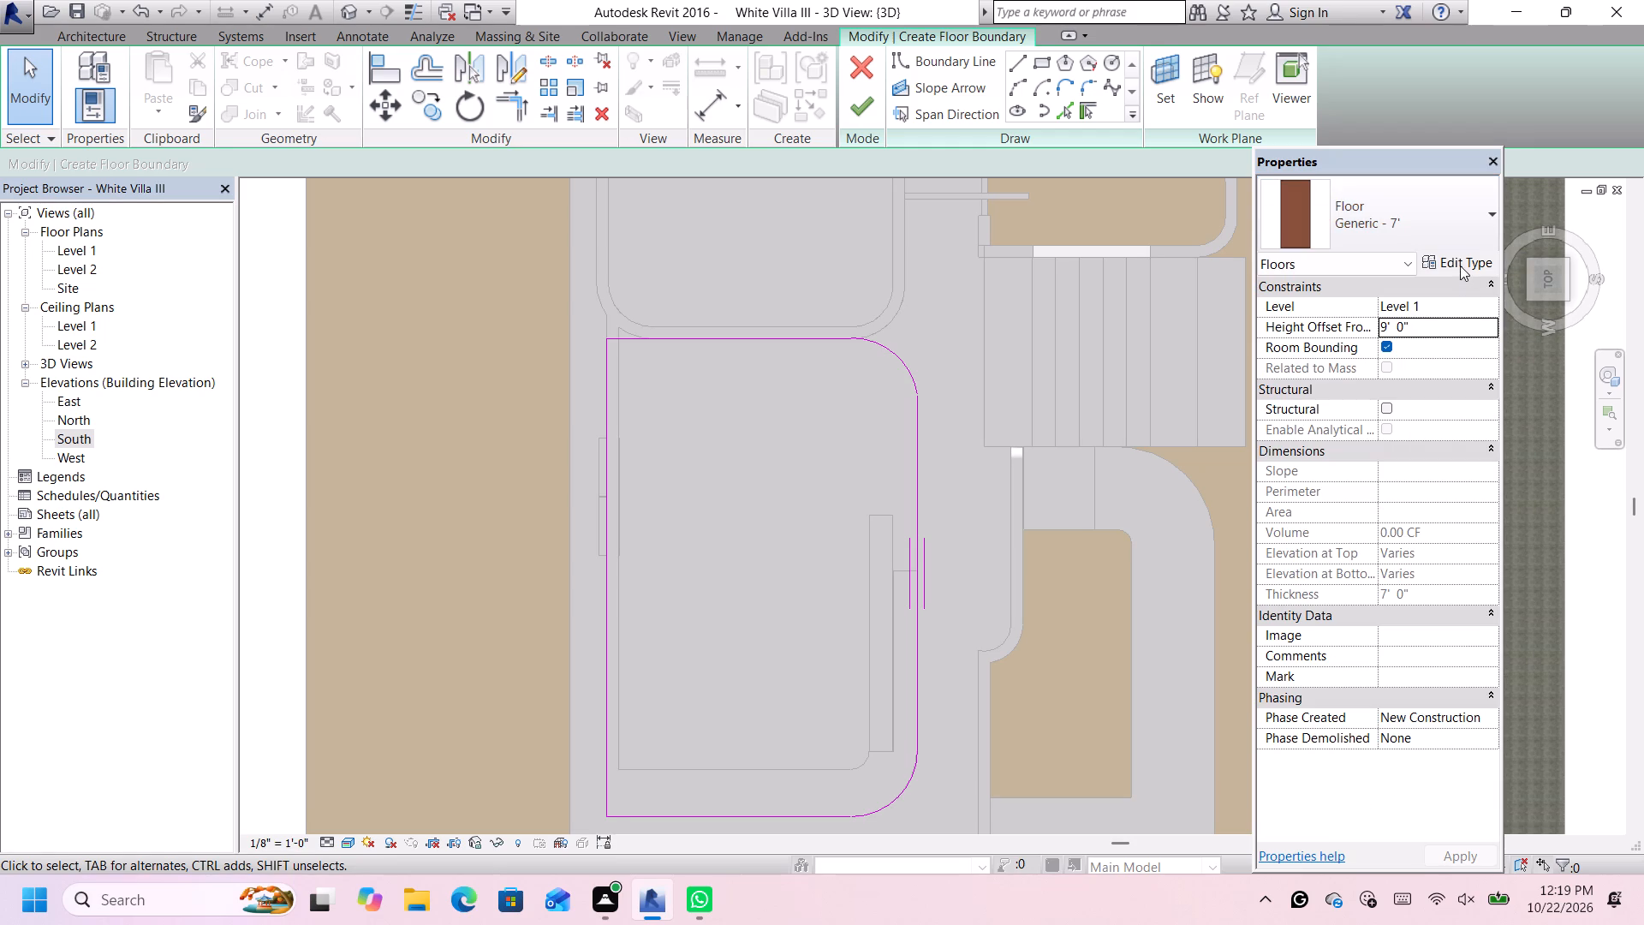
left_click(1460, 266)
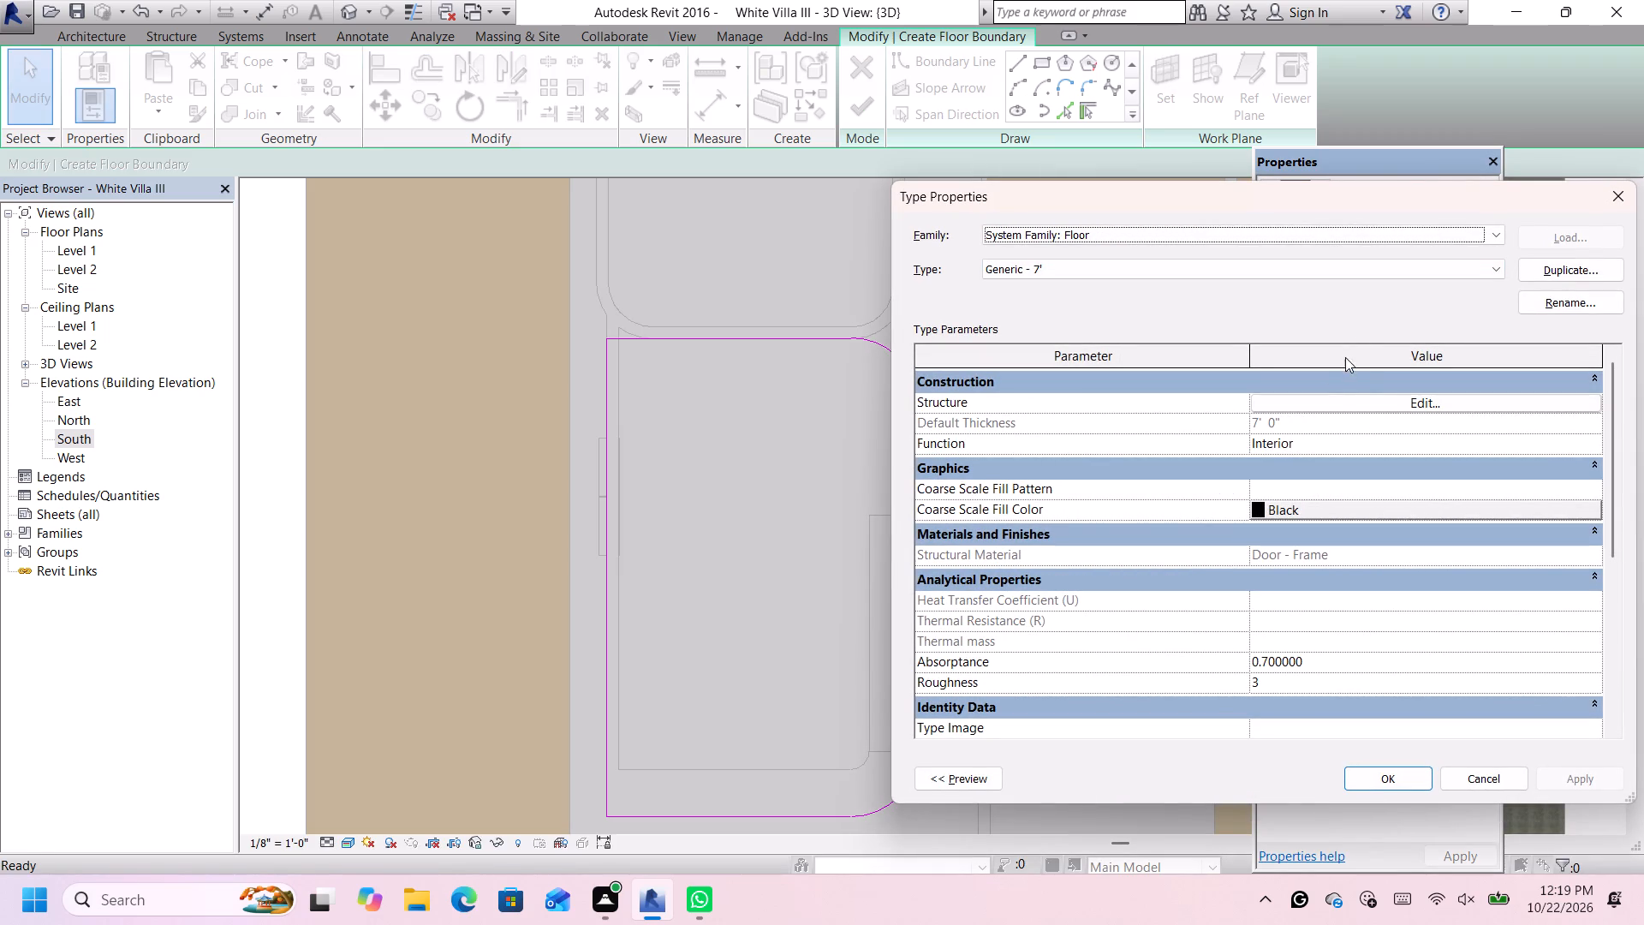
left_click(1535, 267)
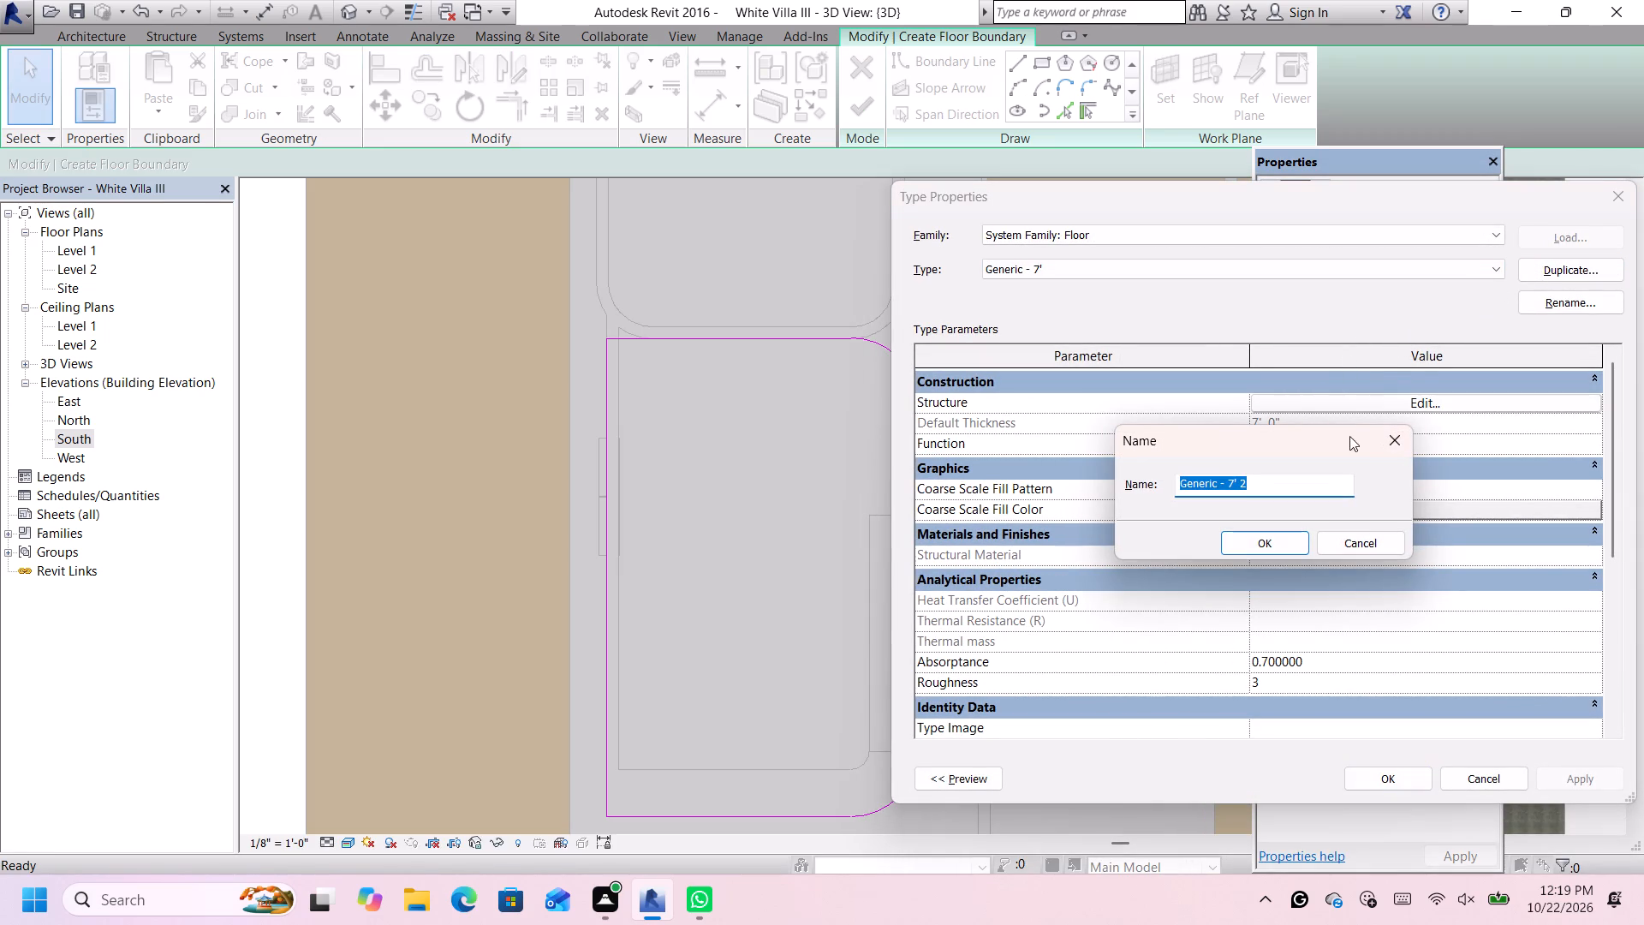
left_click(1313, 484)
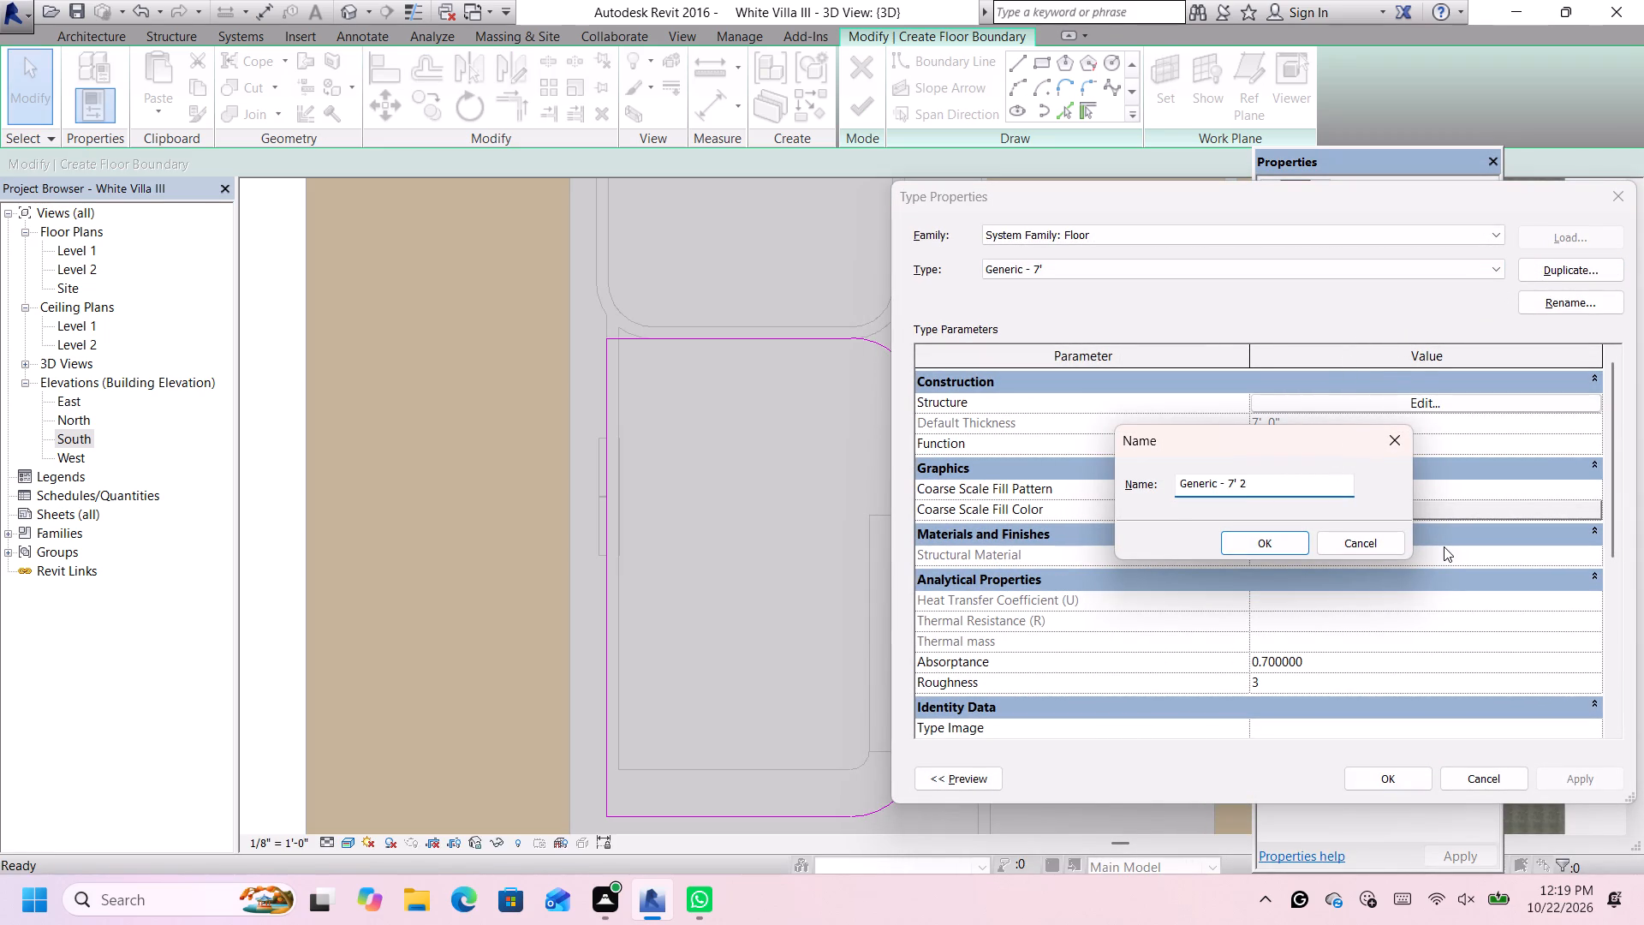
key("BackSpace")
key("BackSpace")
key("BackSpace")
key("BackSpace")
type("5'")
left_click(1240, 545)
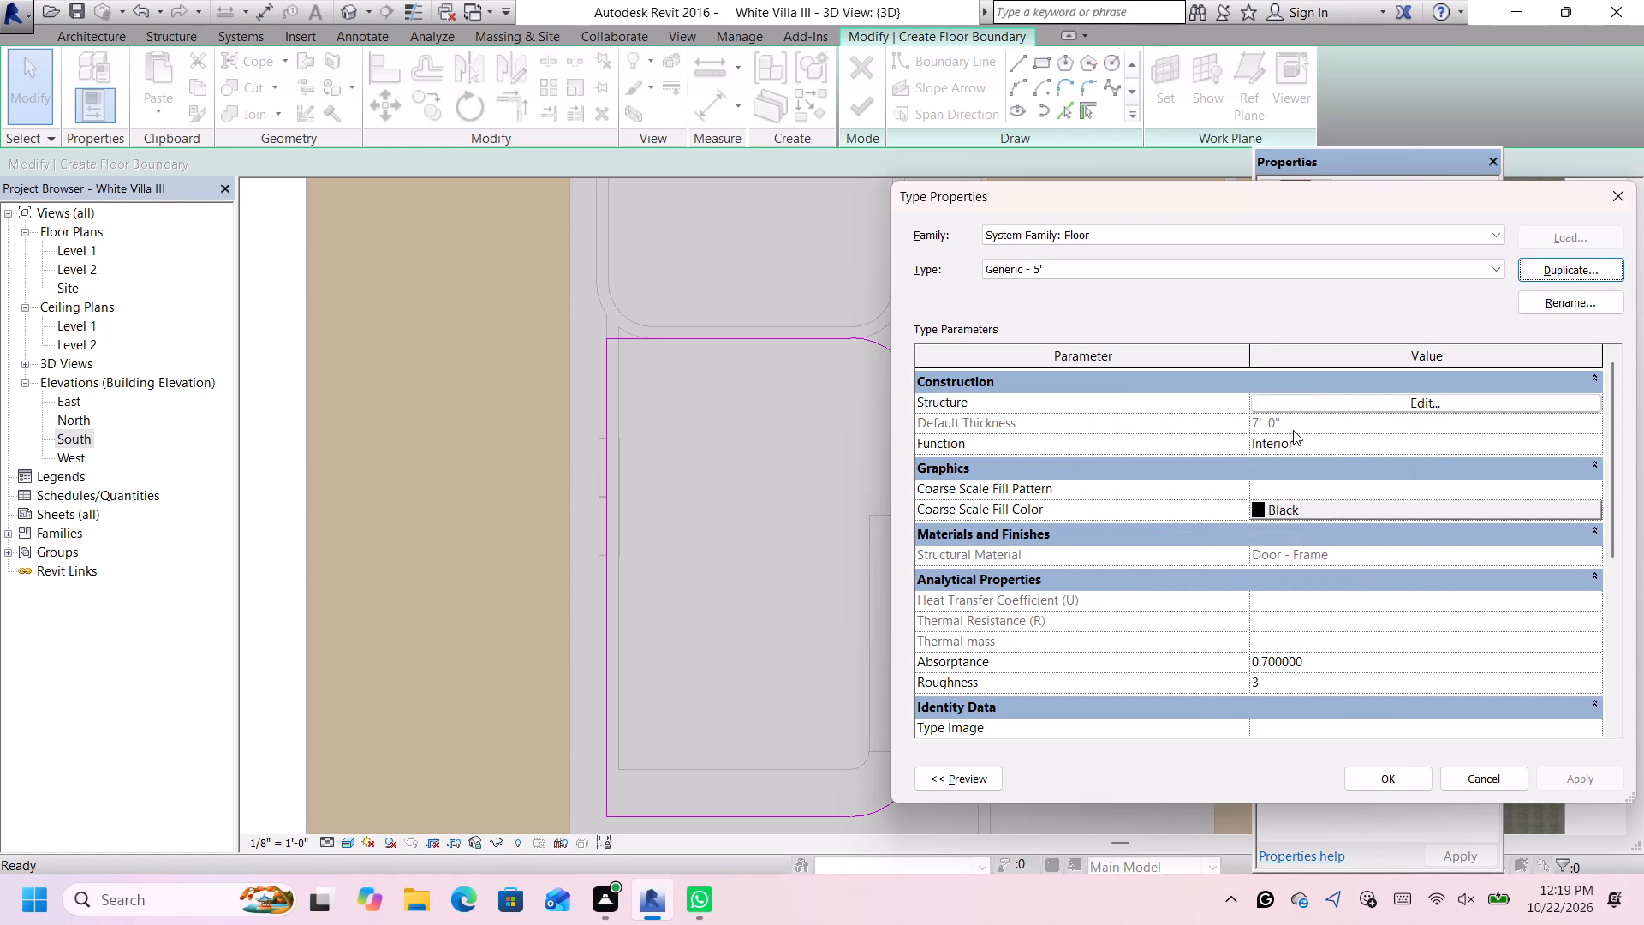
Set the Generic - 5' type's structure layer thickness to 5', clearing the notification card, and accept the type changes.
left_click(1334, 403)
left_click(1293, 402)
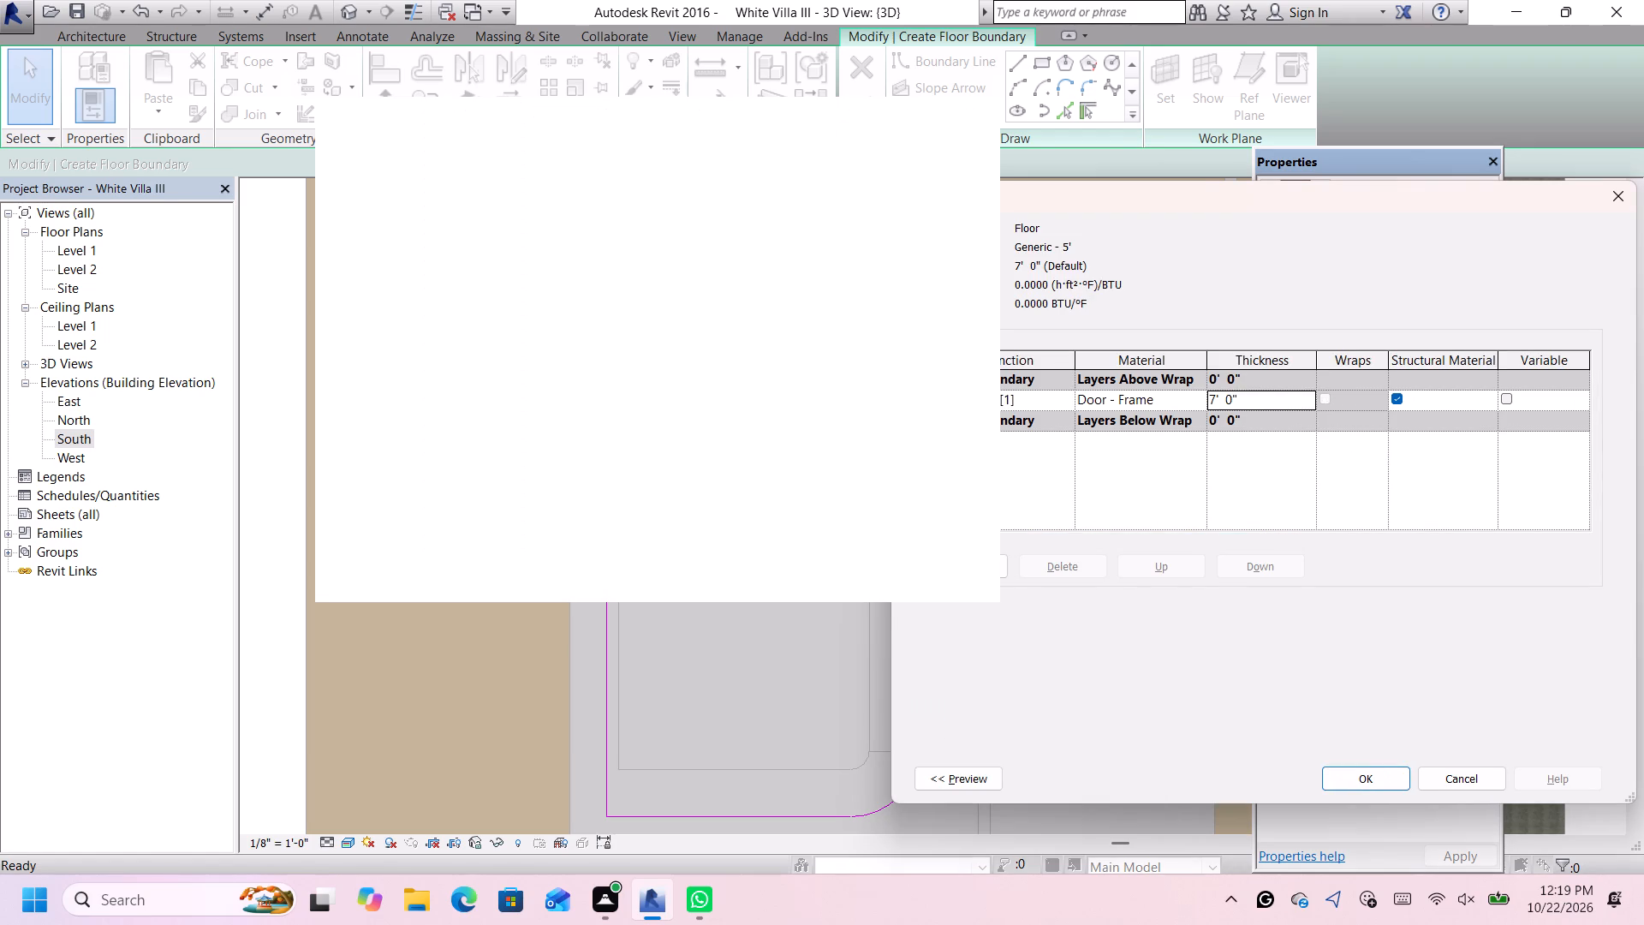
key("BackSpace")
type("5'")
key("Return")
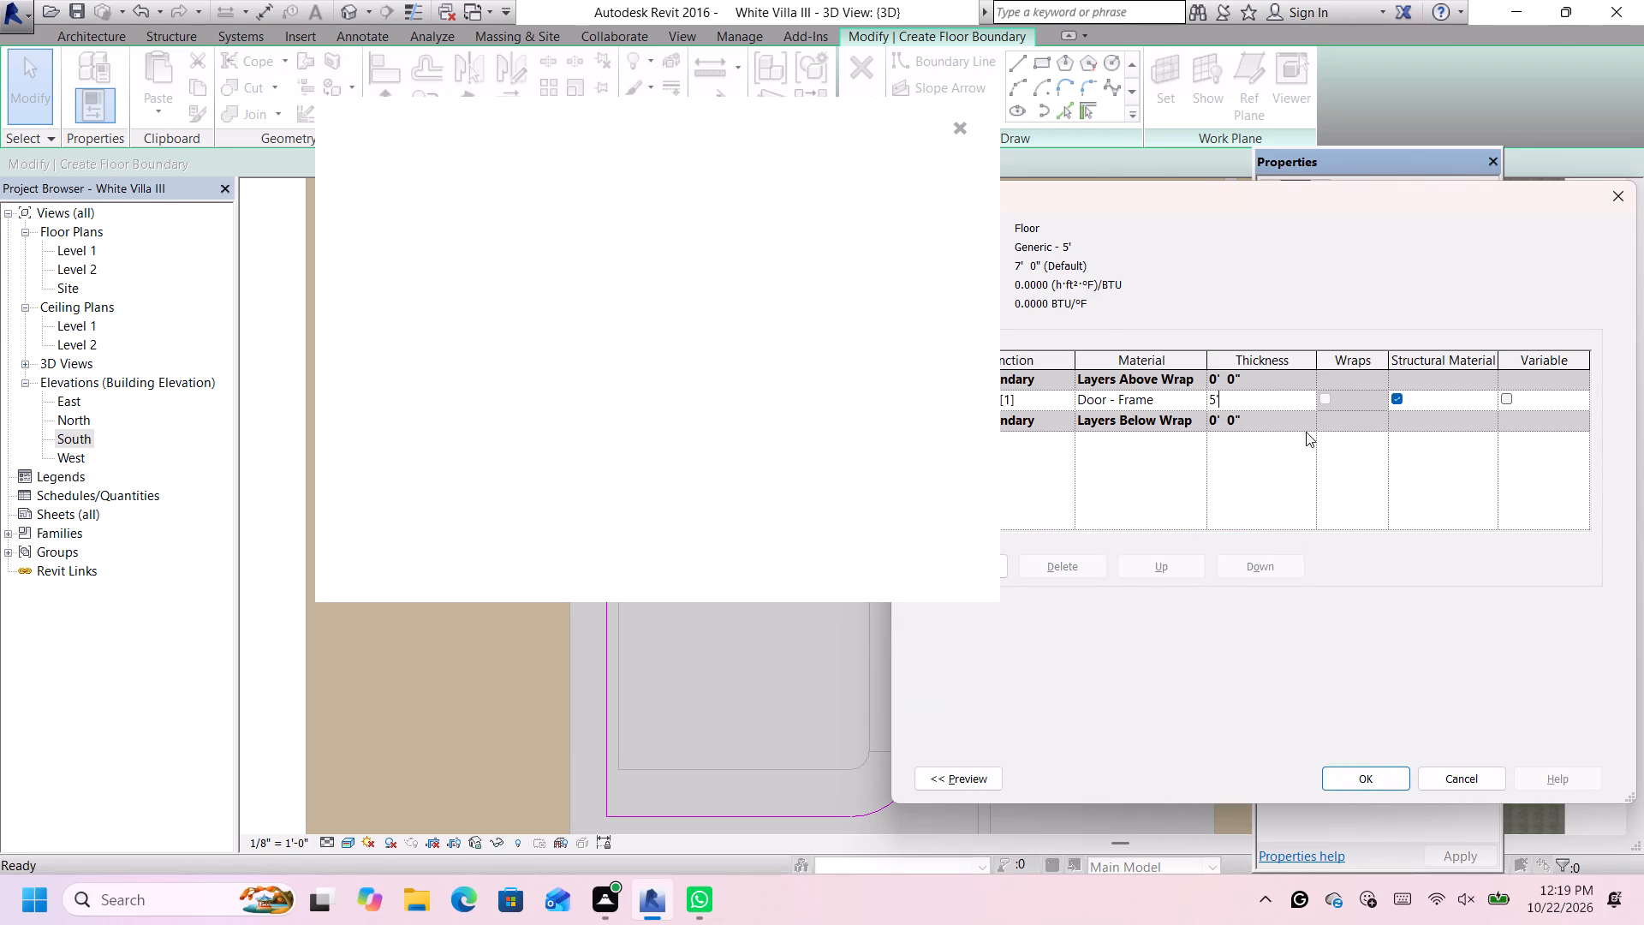
left_click(953, 122)
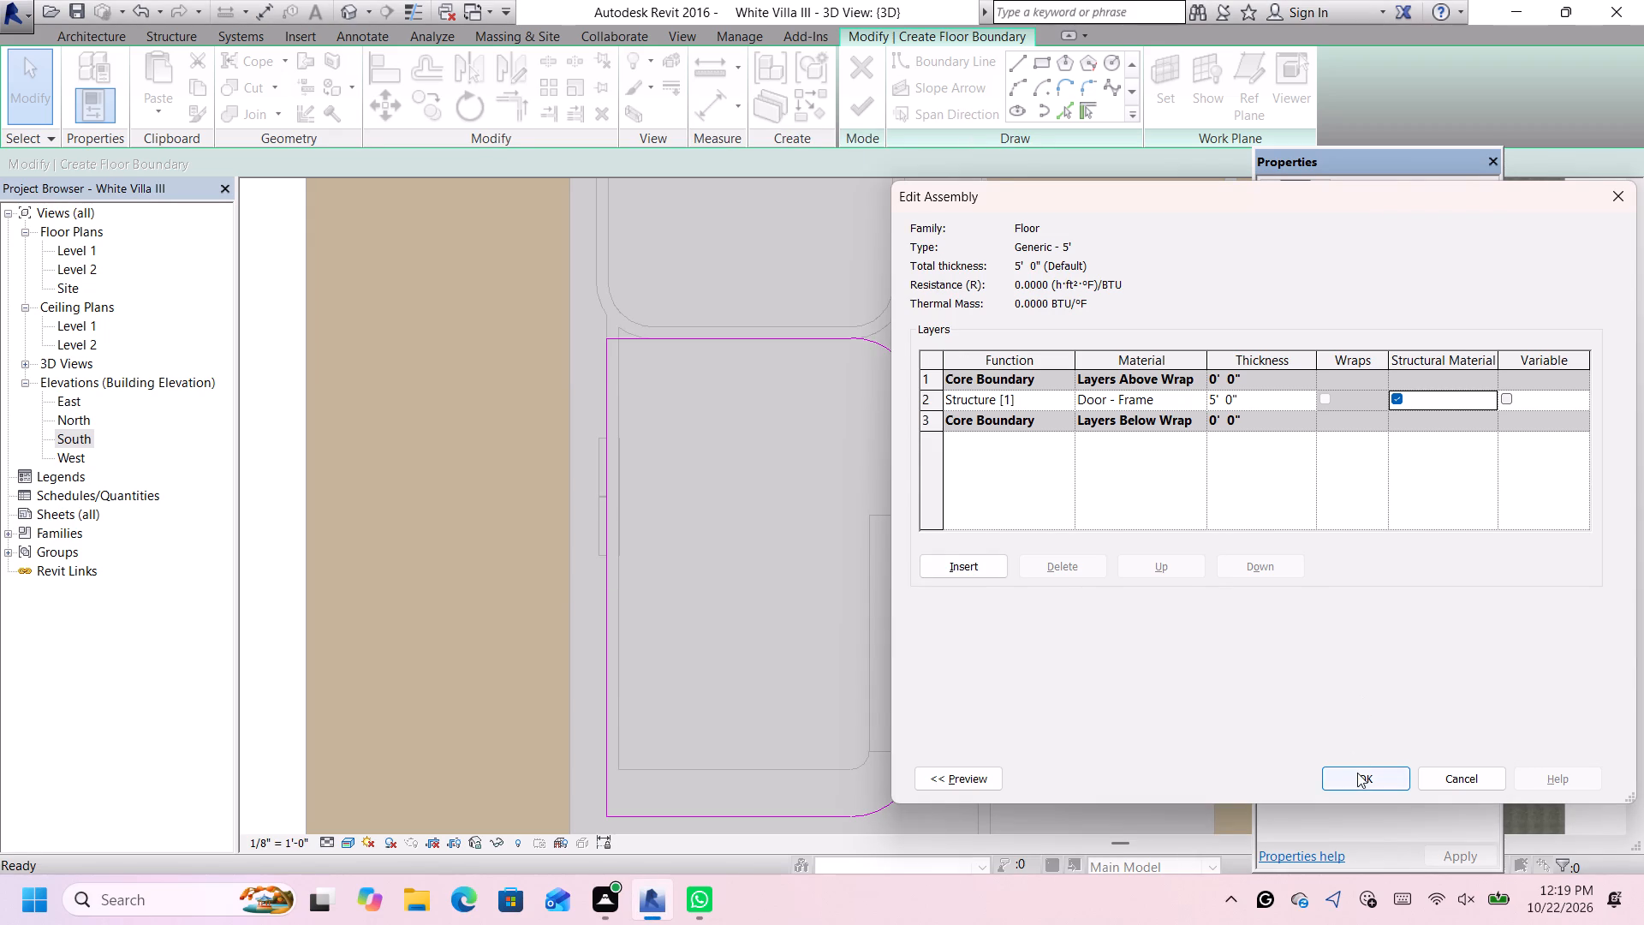
left_click(1357, 773)
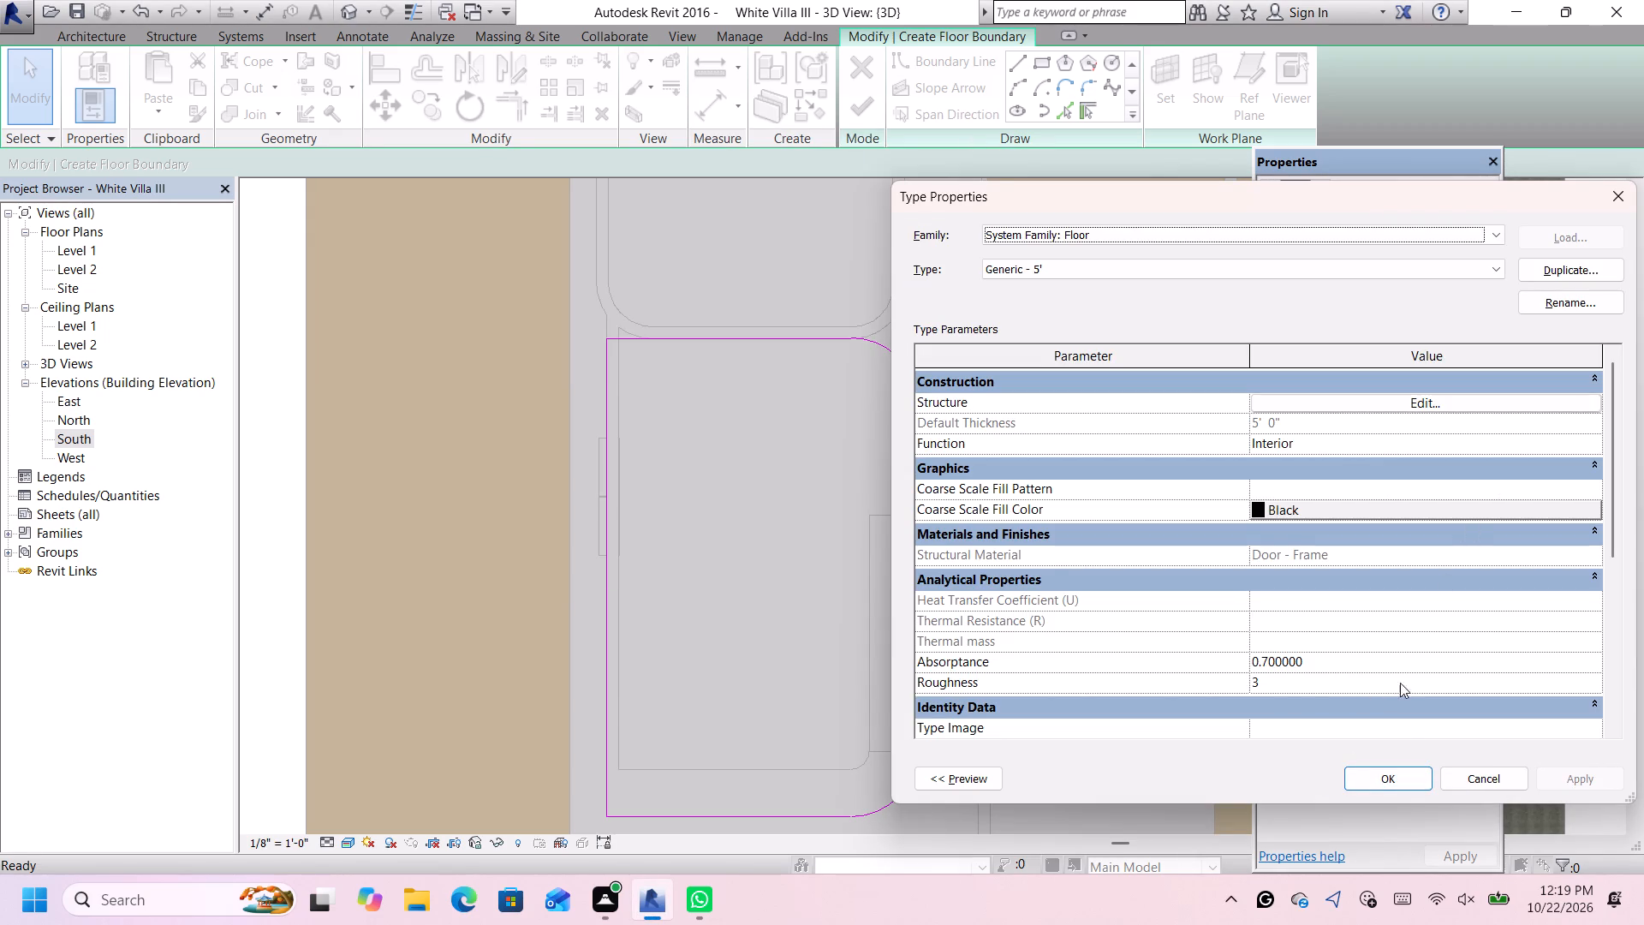
left_click(1399, 786)
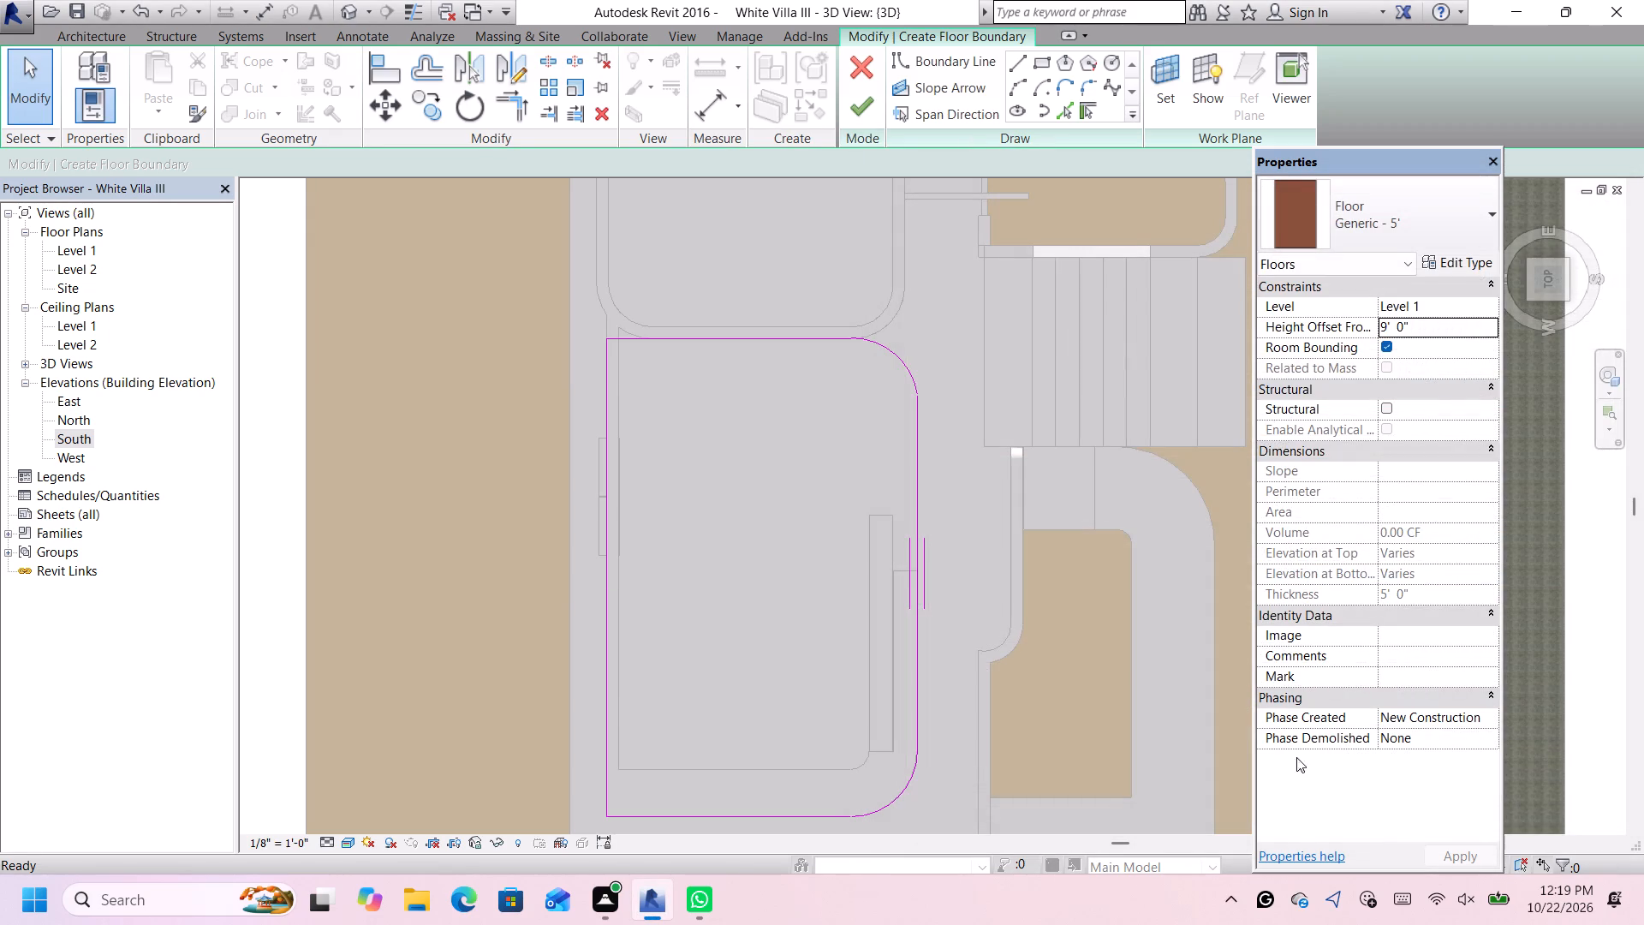
Finish the boundary sketch to create the rounded-corner Generic - 5' floor slab over the arc-wall room.
scroll(881, 578, "down", 3)
scroll(991, 540, "up", 1)
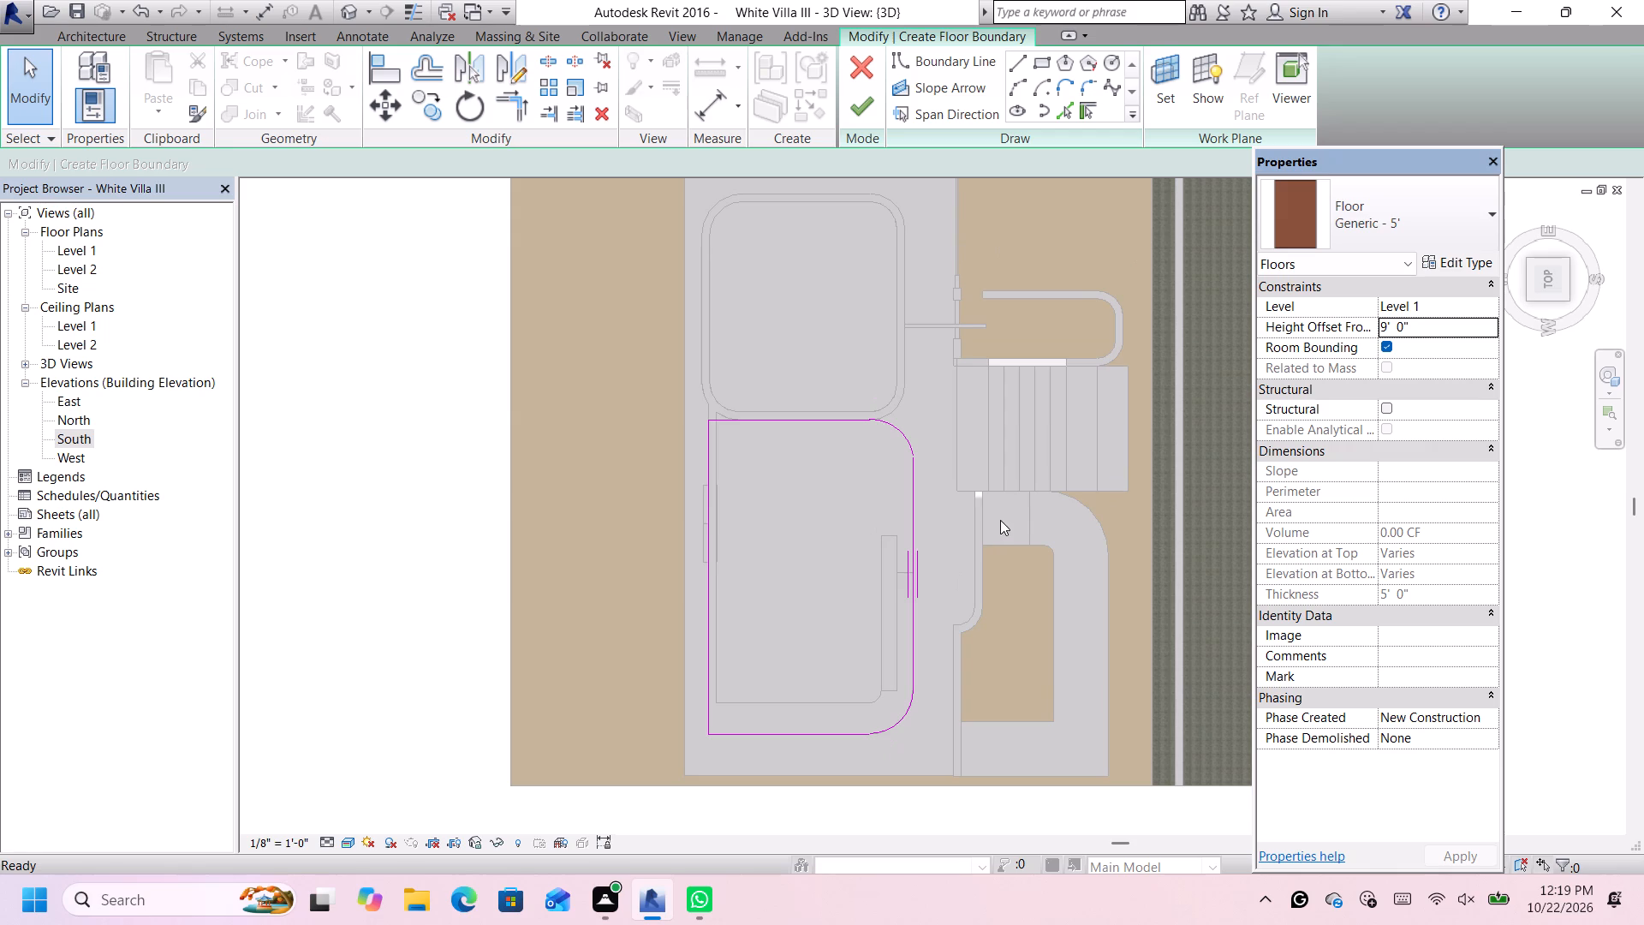
left_click(855, 115)
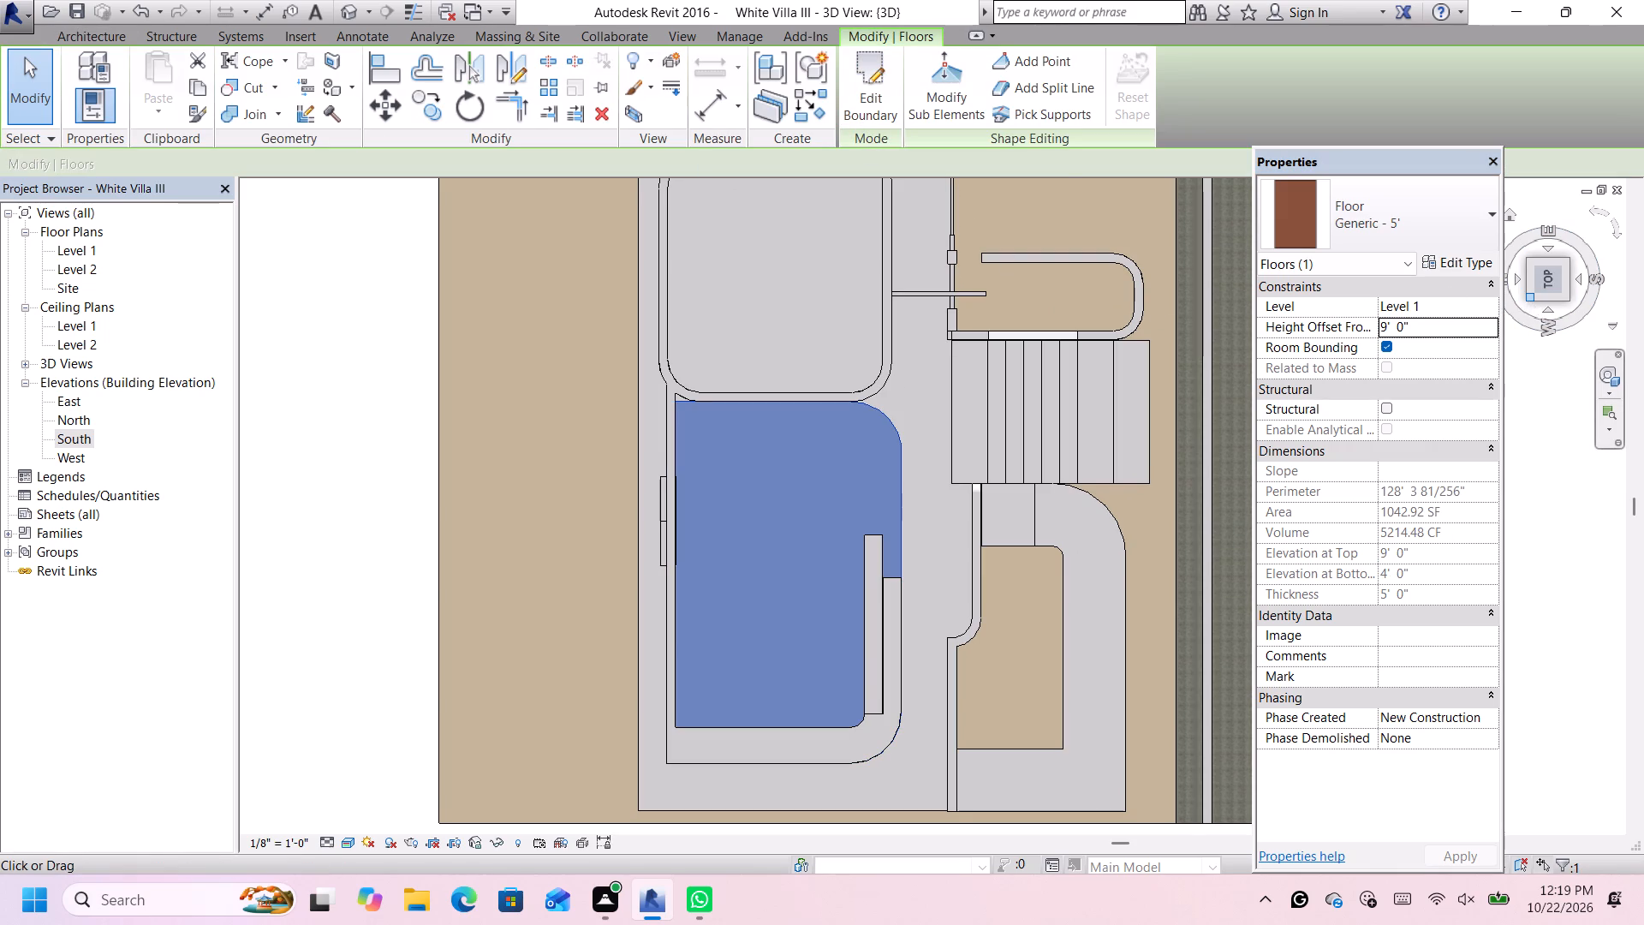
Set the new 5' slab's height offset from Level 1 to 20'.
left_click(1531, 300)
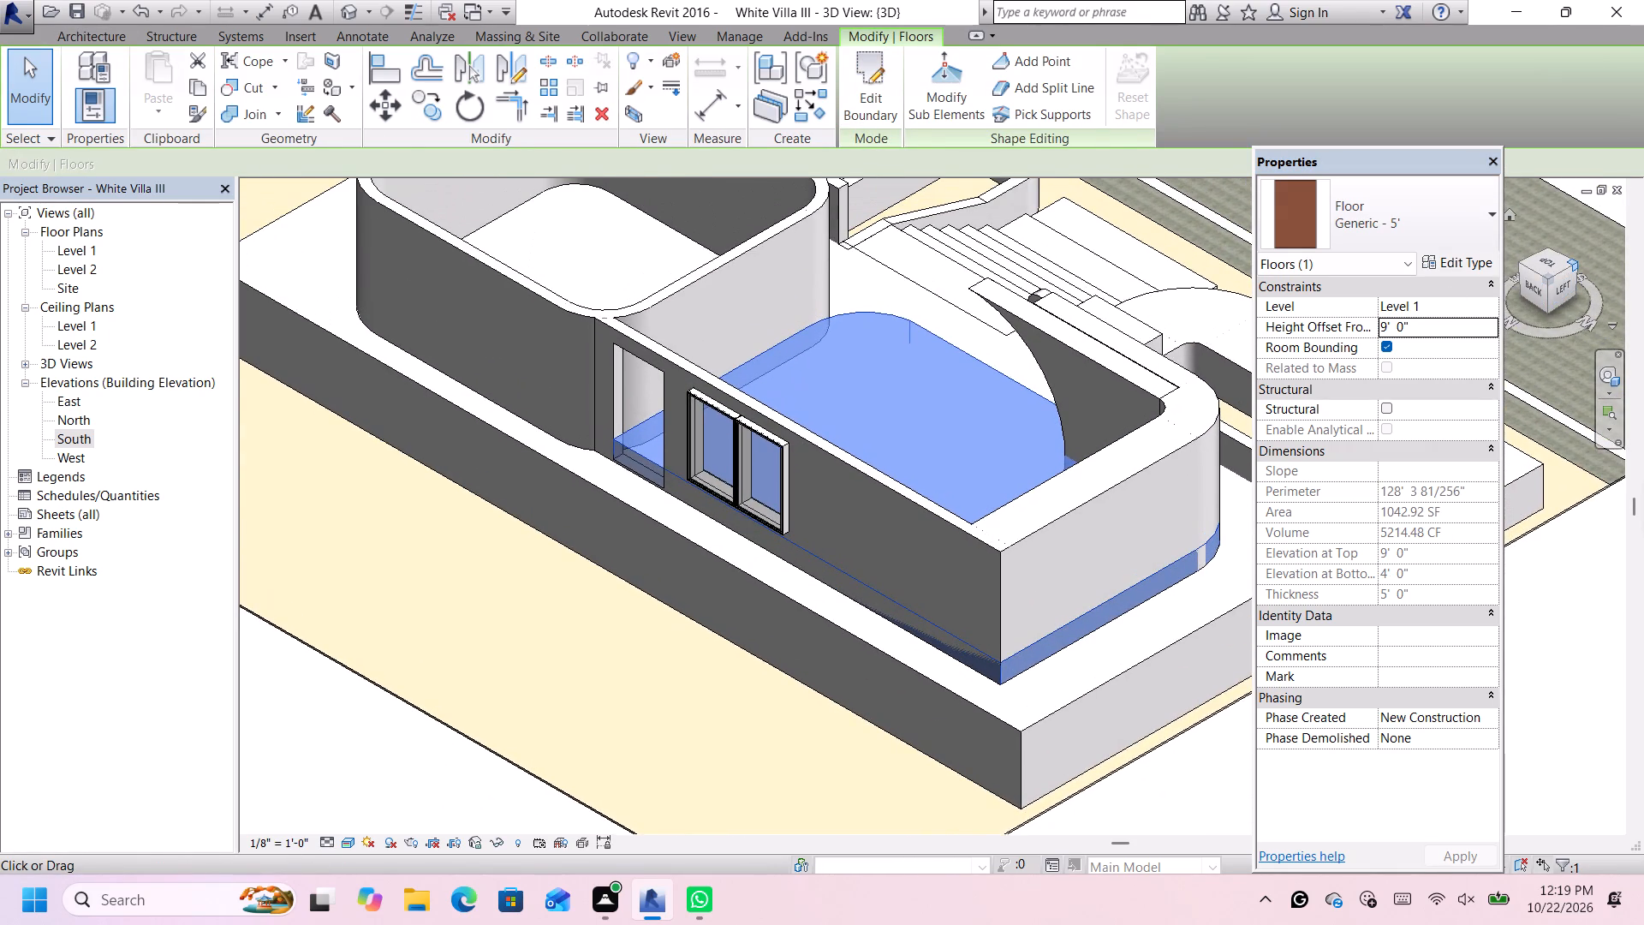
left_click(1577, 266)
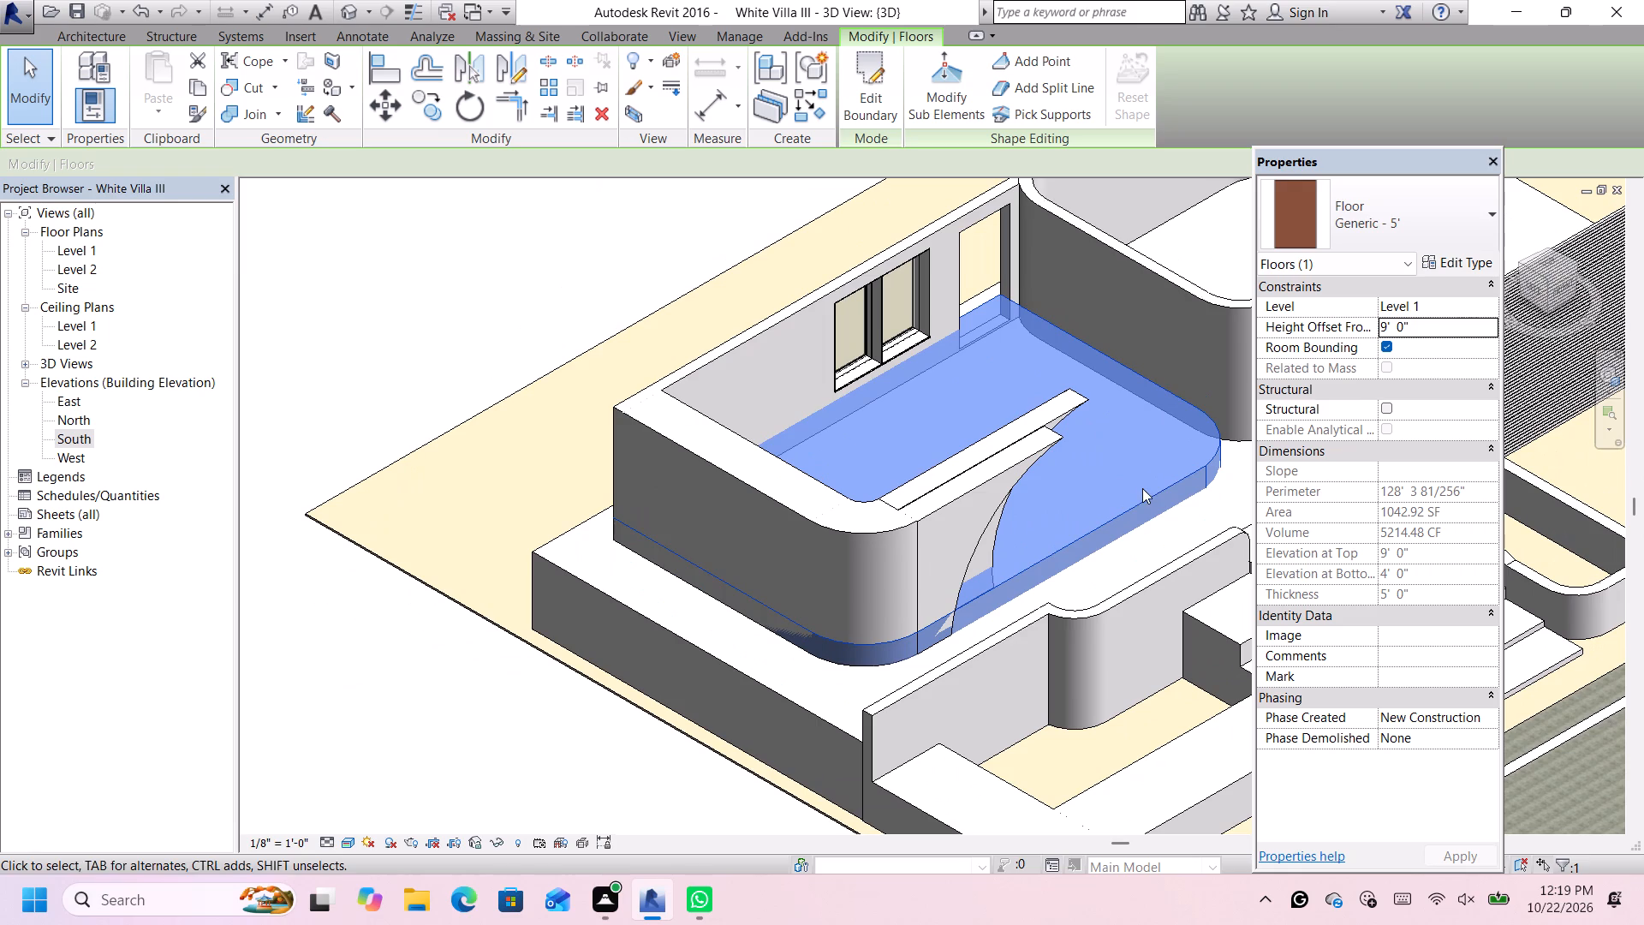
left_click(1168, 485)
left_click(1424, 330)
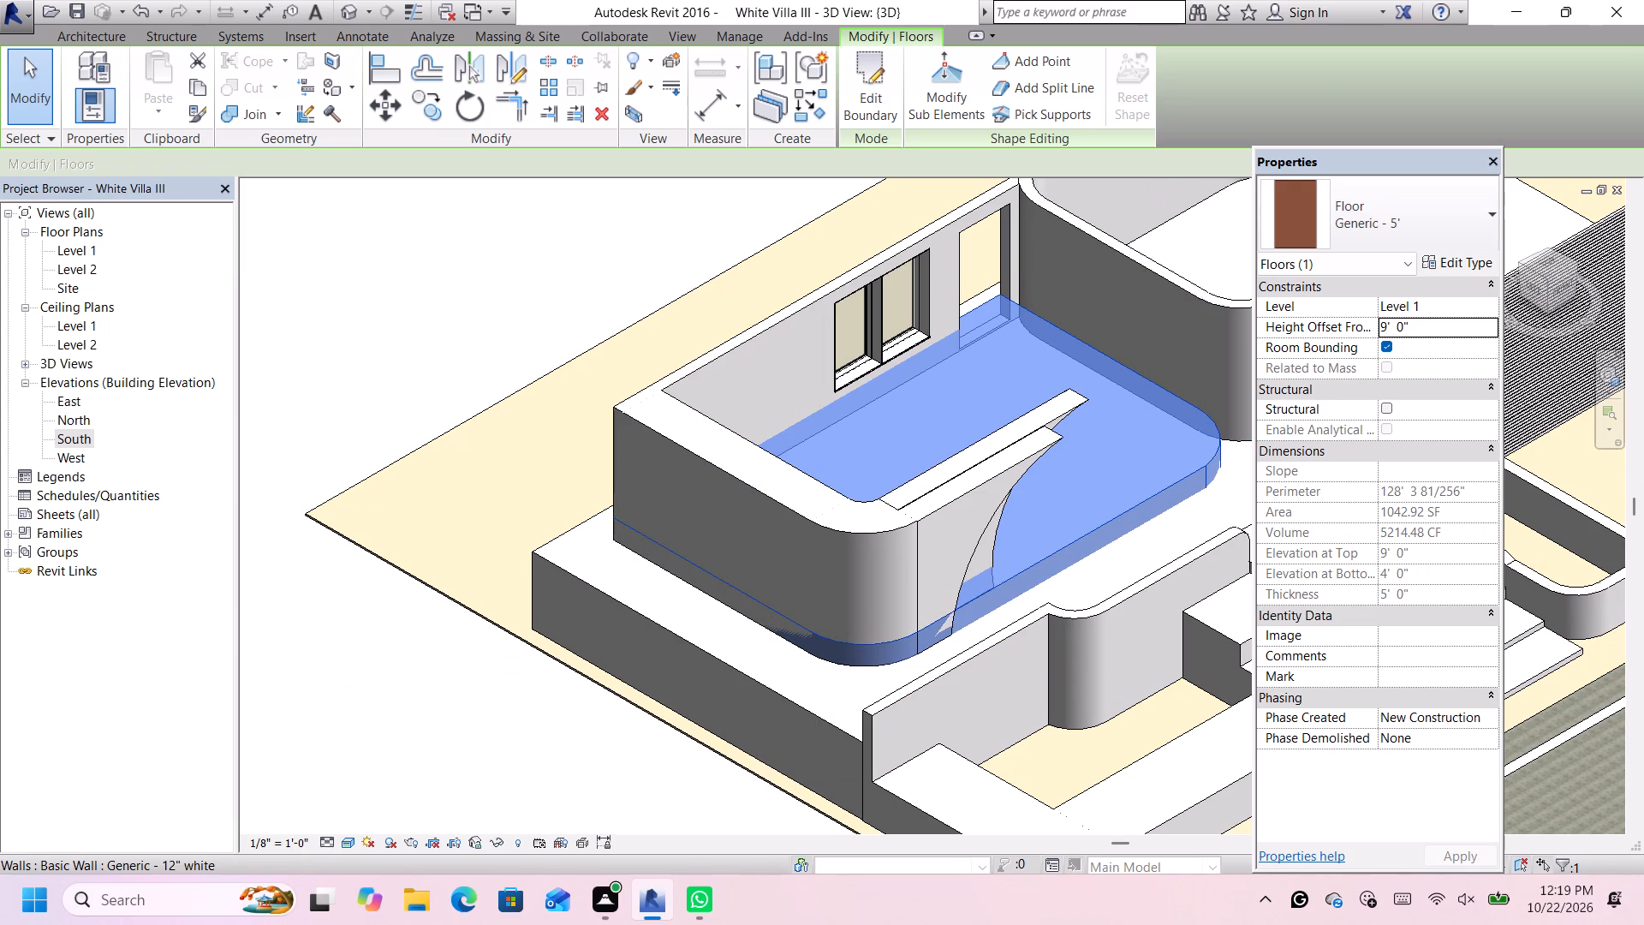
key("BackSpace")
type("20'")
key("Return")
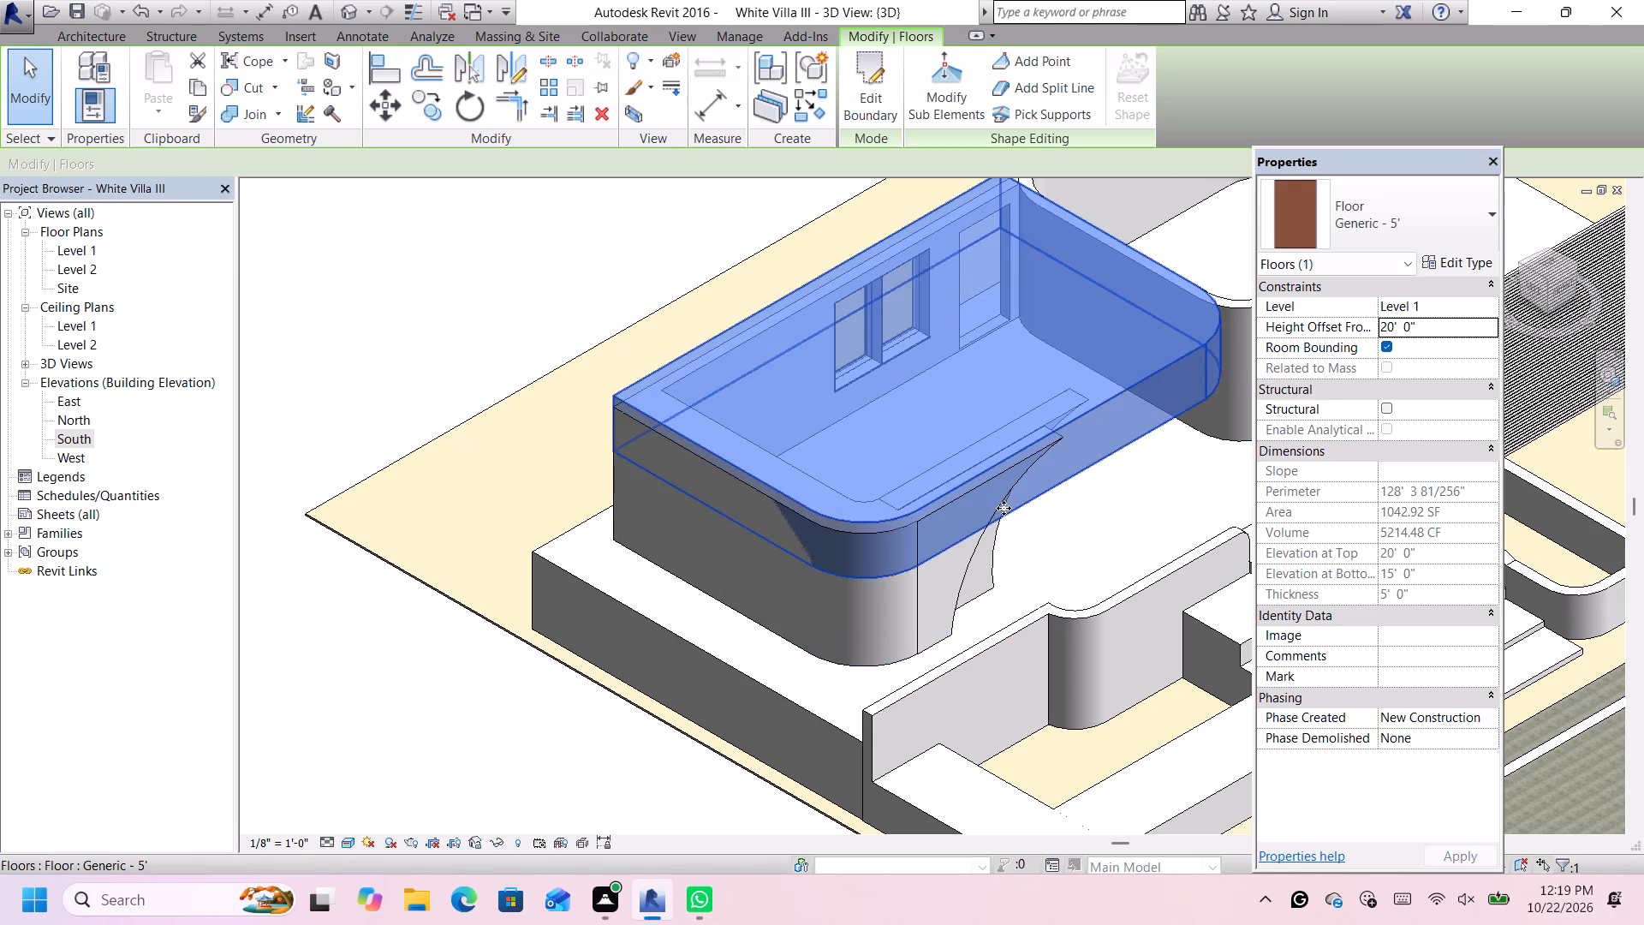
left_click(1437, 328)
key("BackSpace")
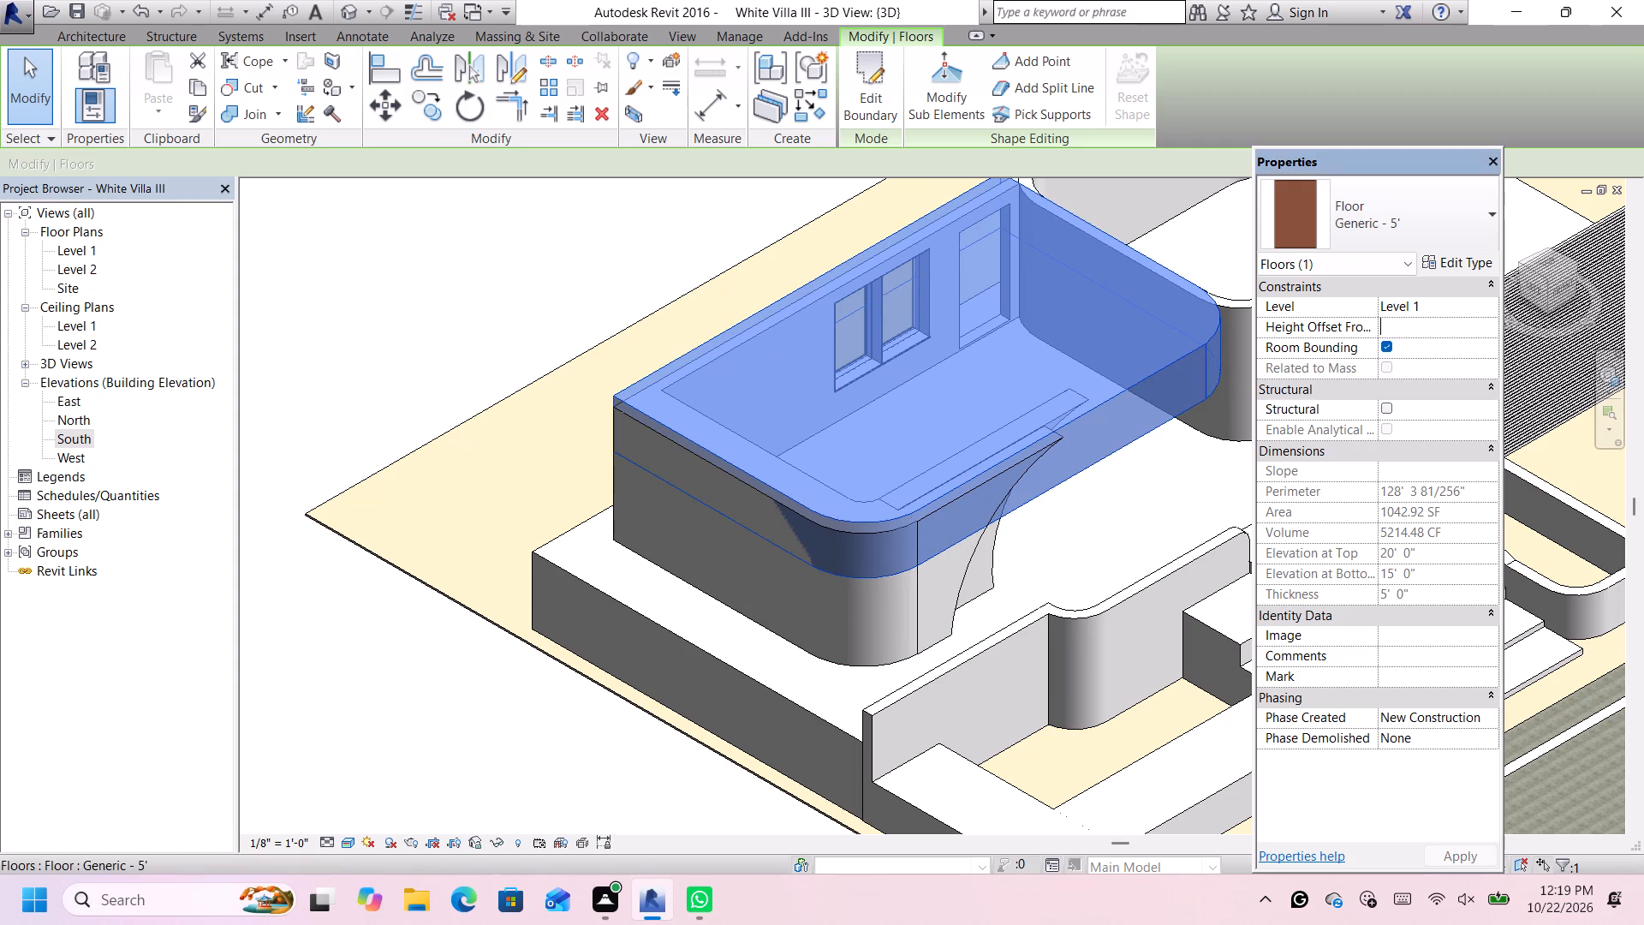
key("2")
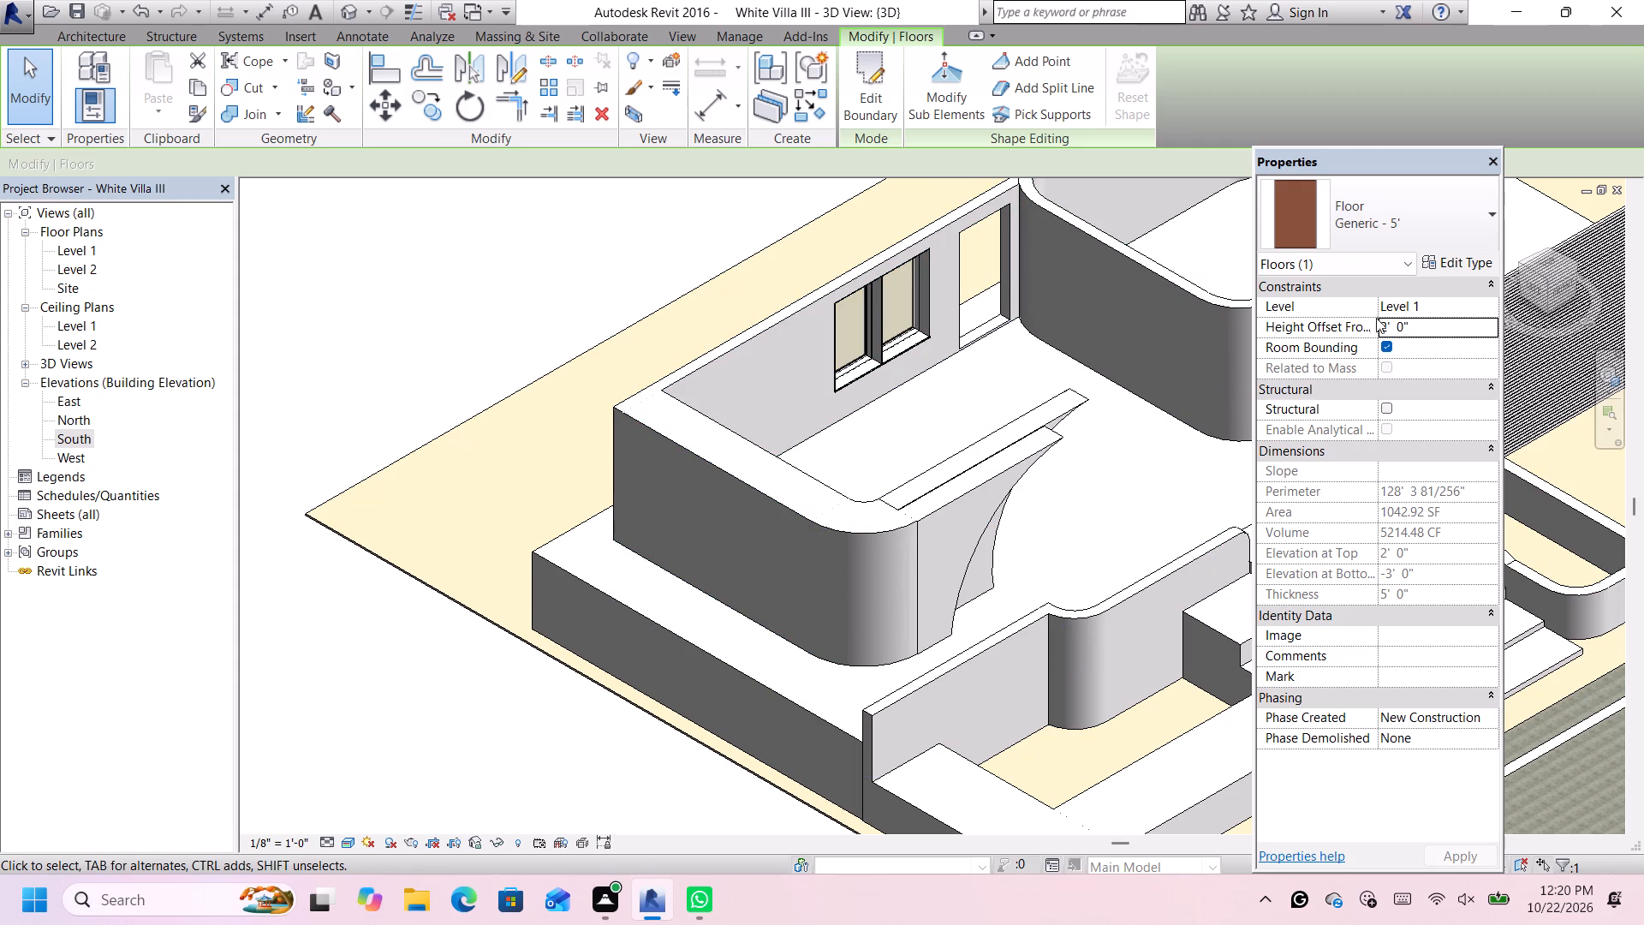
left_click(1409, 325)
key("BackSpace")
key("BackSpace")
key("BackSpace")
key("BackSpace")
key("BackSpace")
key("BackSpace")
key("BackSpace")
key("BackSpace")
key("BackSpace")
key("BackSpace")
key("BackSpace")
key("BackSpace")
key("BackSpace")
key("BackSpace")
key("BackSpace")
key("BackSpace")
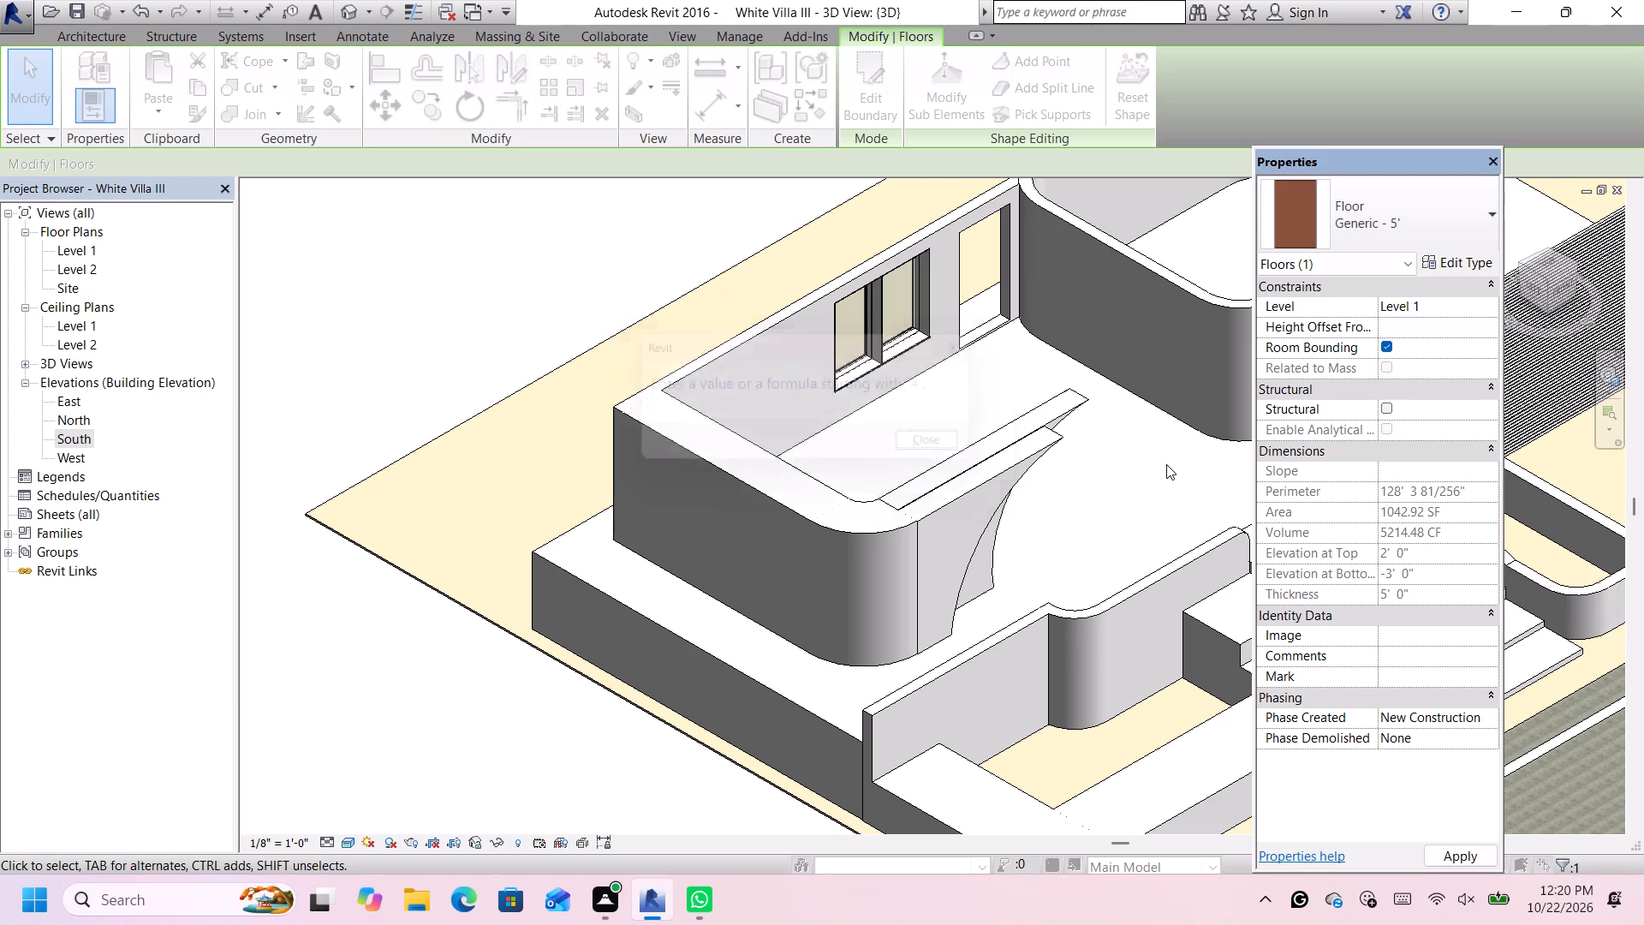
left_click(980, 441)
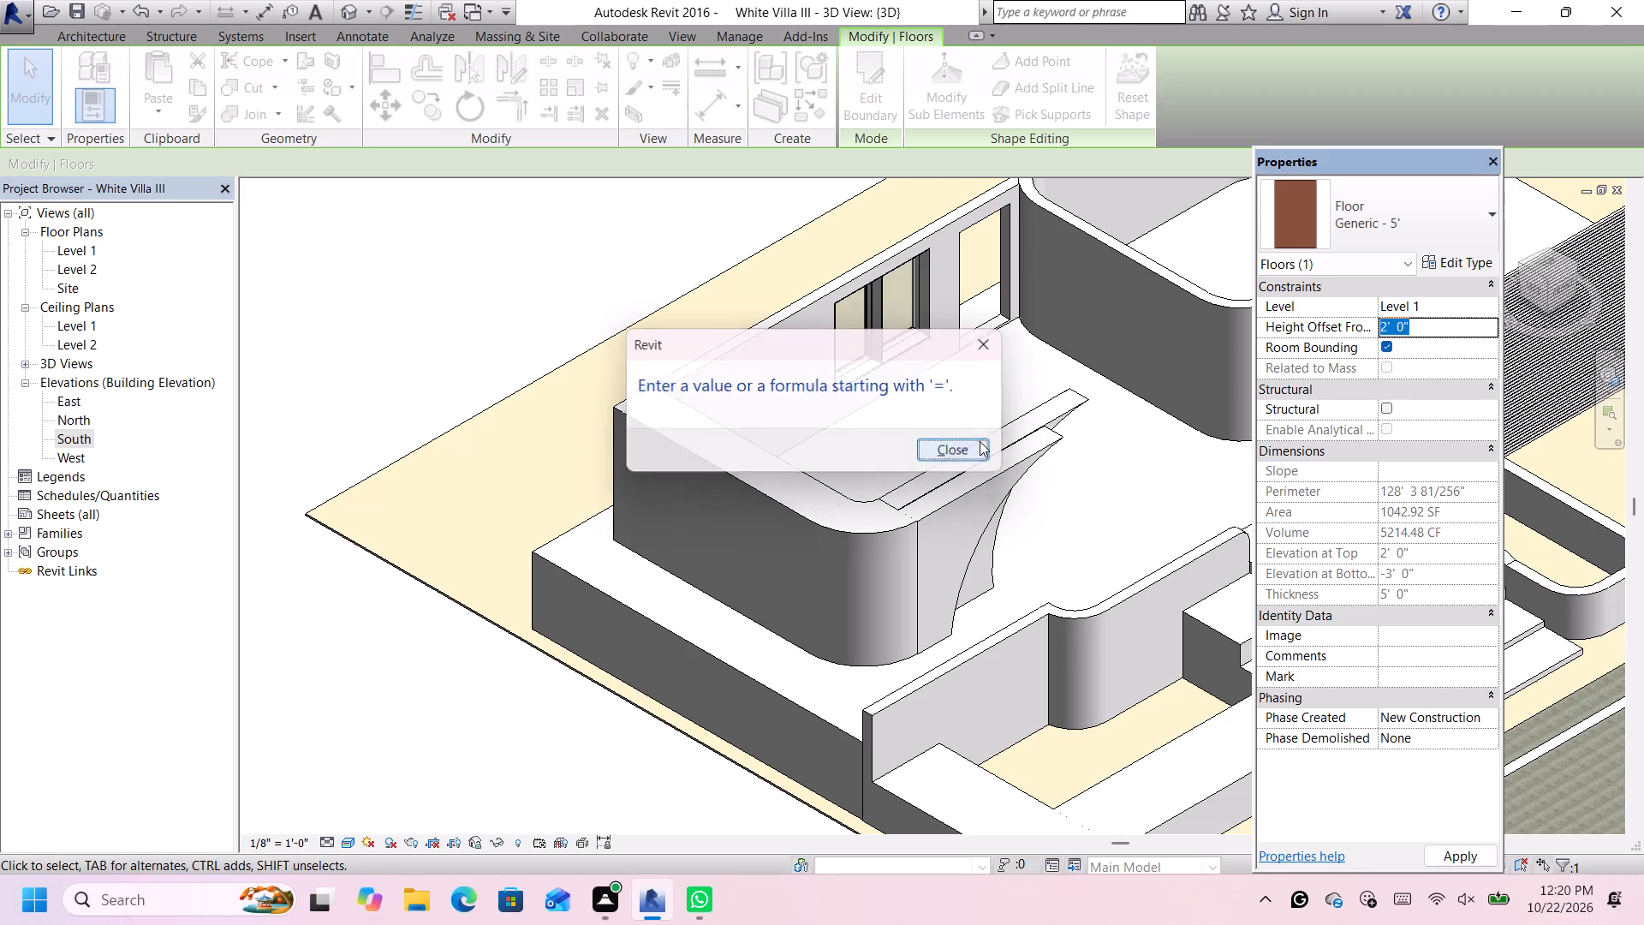
Set the 5' slab's height offset from Level 1 to 25' and inspect it over the arc-wall room.
left_click(1442, 322)
key("BackSpace")
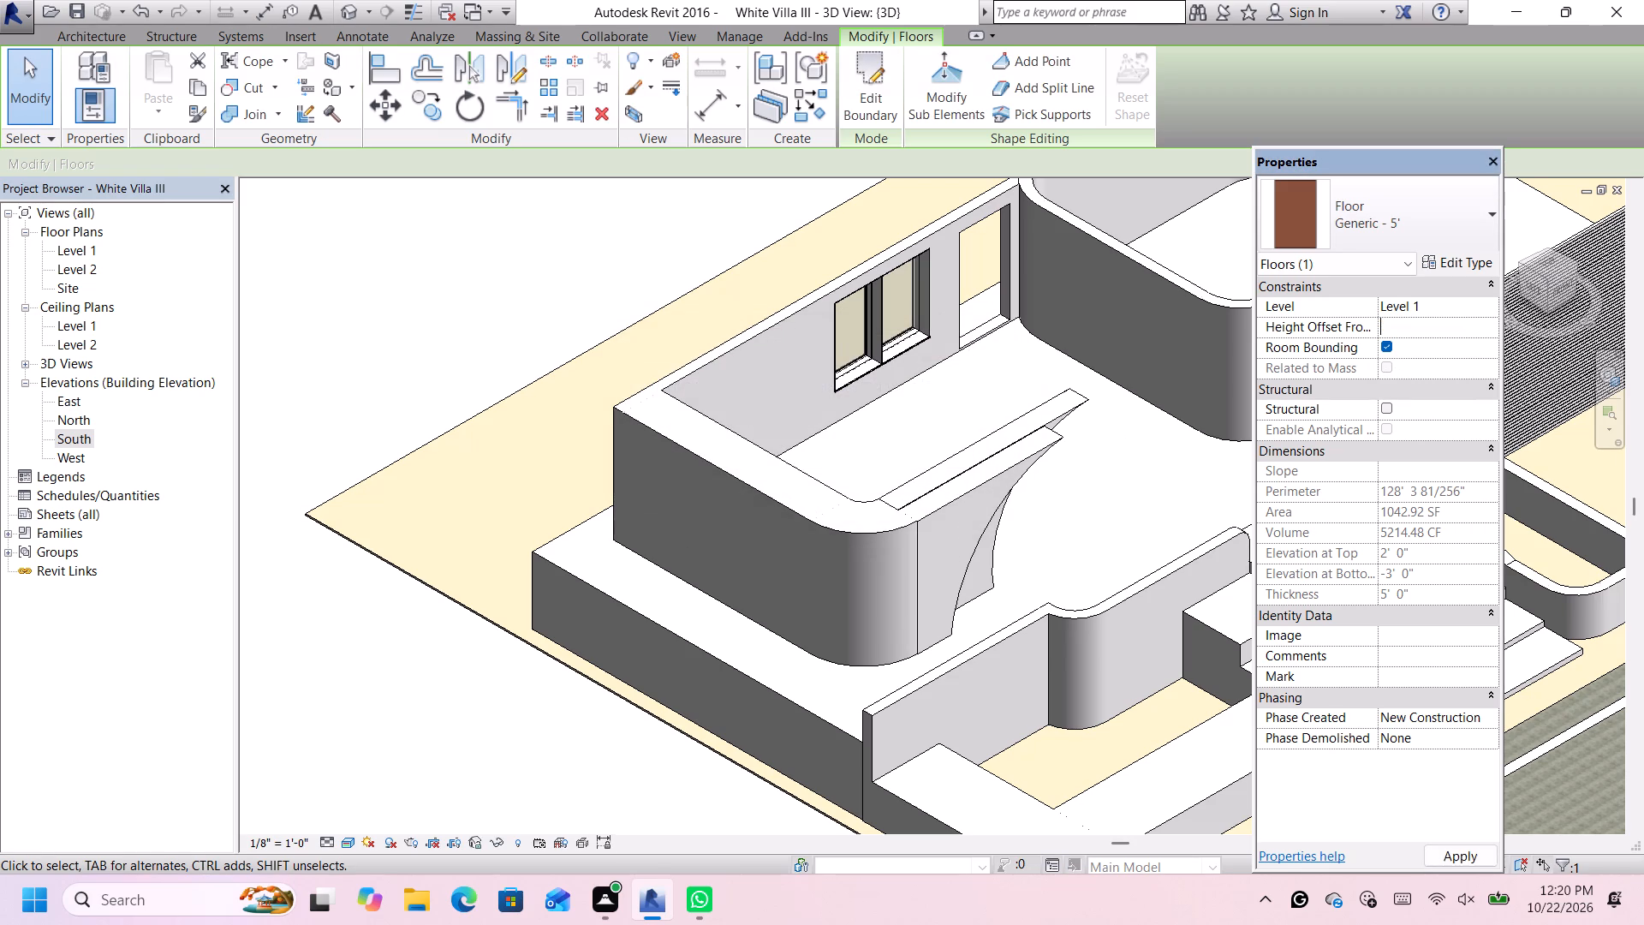
type("25")
key("apostrophe")
key("Return")
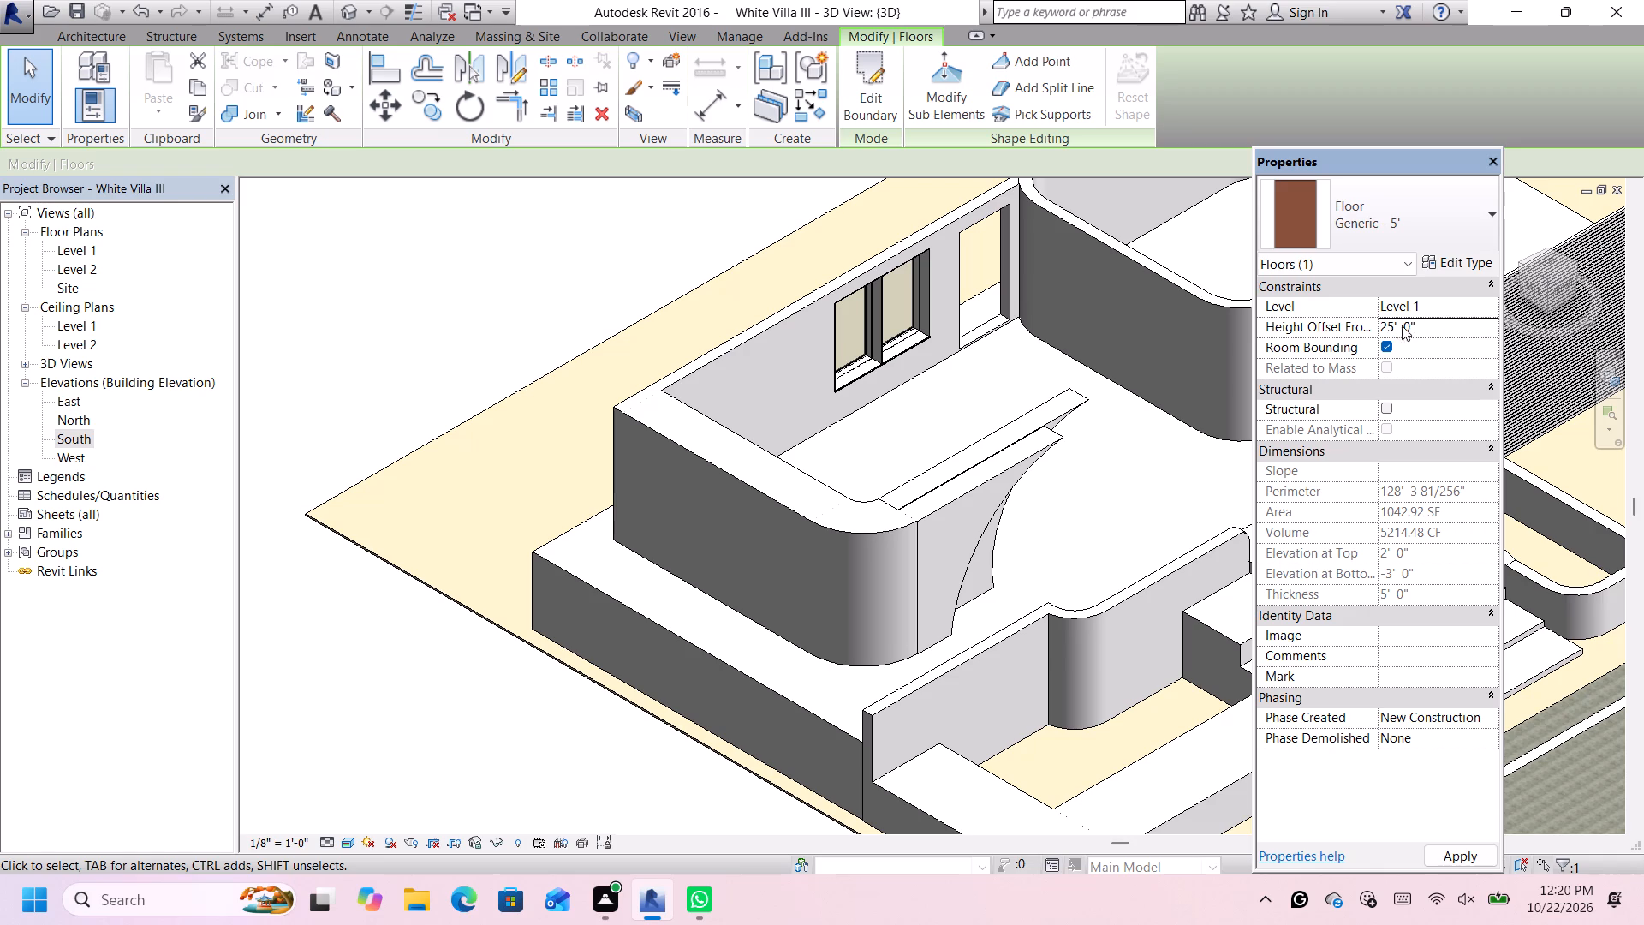
scroll(1011, 470, "down", 2)
scroll(1057, 482, "up", 2)
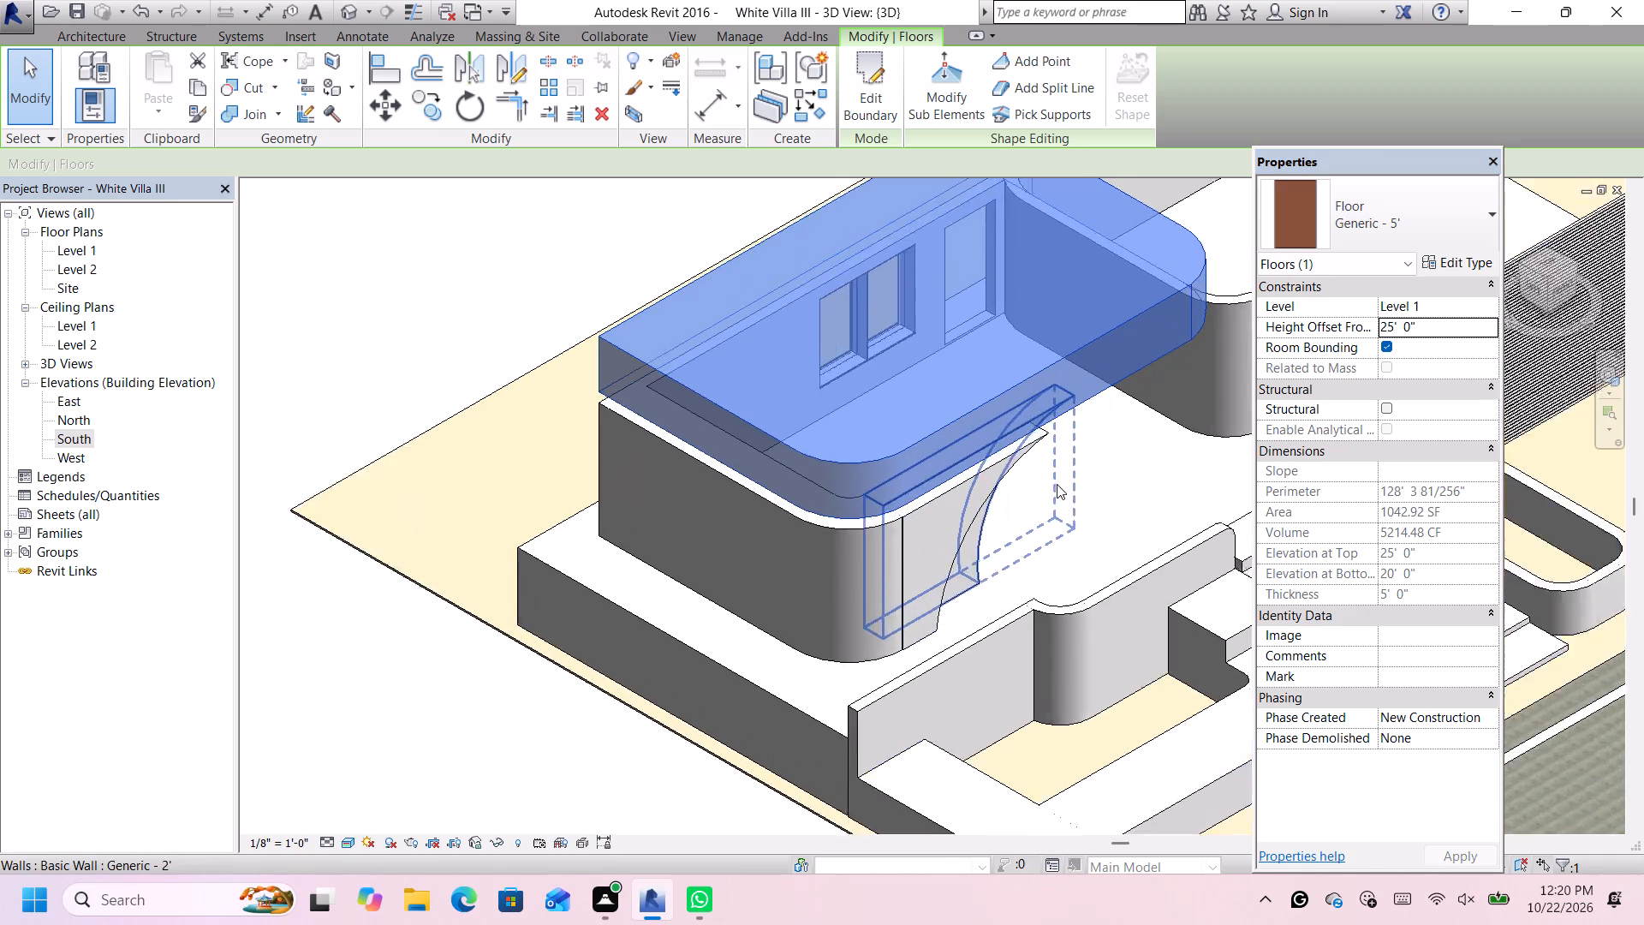
scroll(1057, 484, "up", 2)
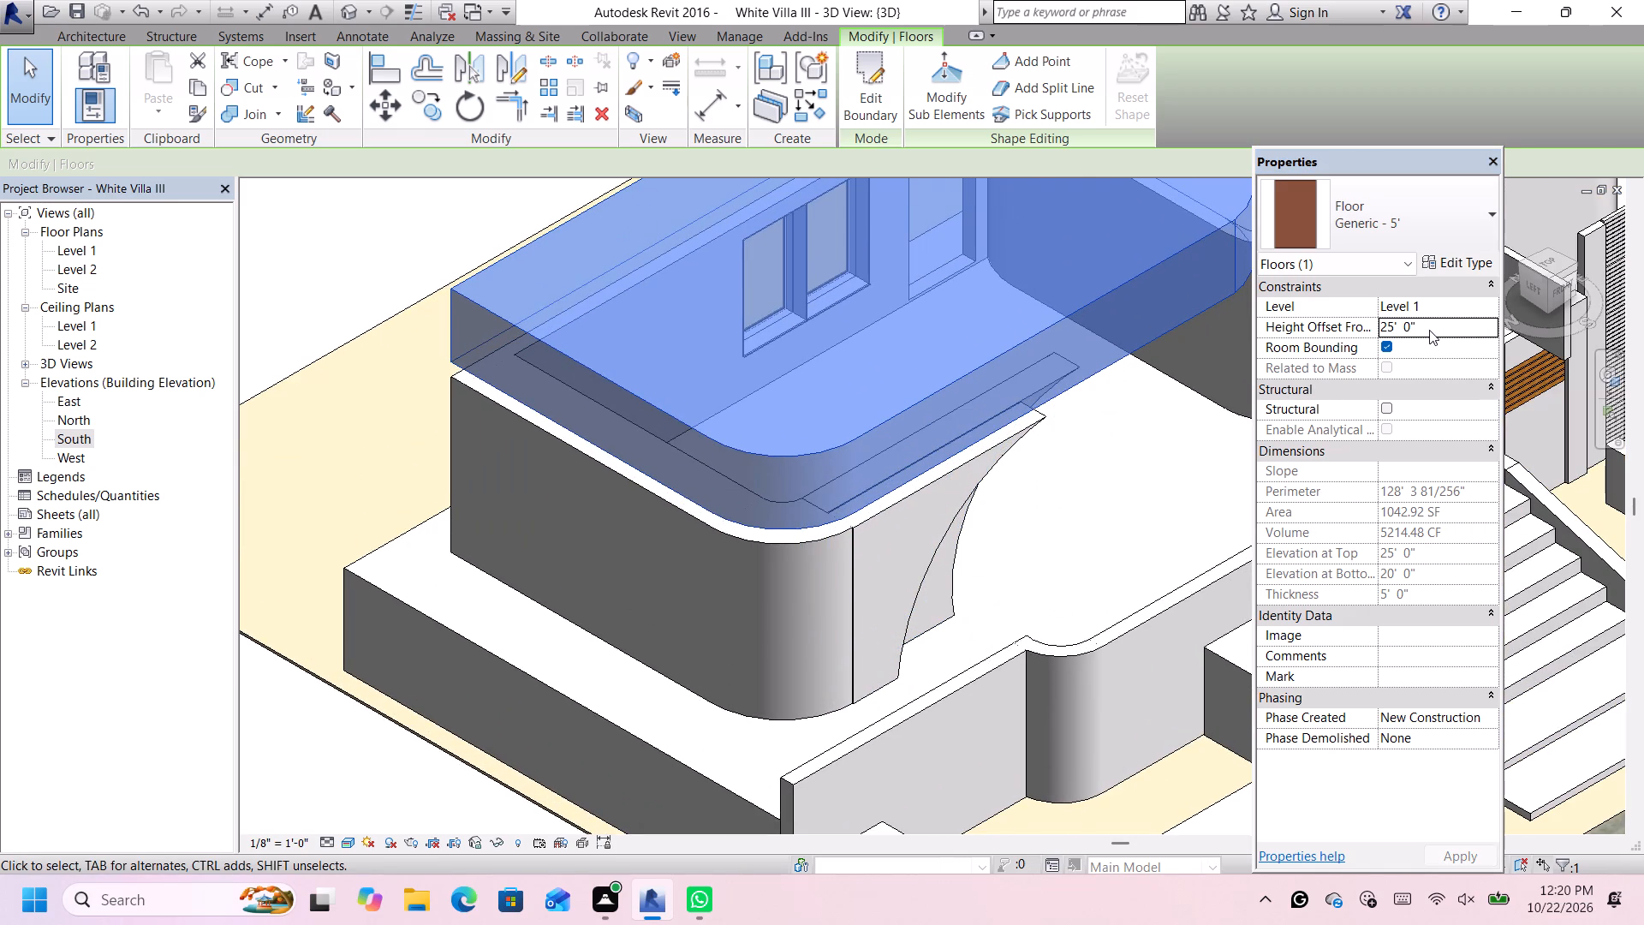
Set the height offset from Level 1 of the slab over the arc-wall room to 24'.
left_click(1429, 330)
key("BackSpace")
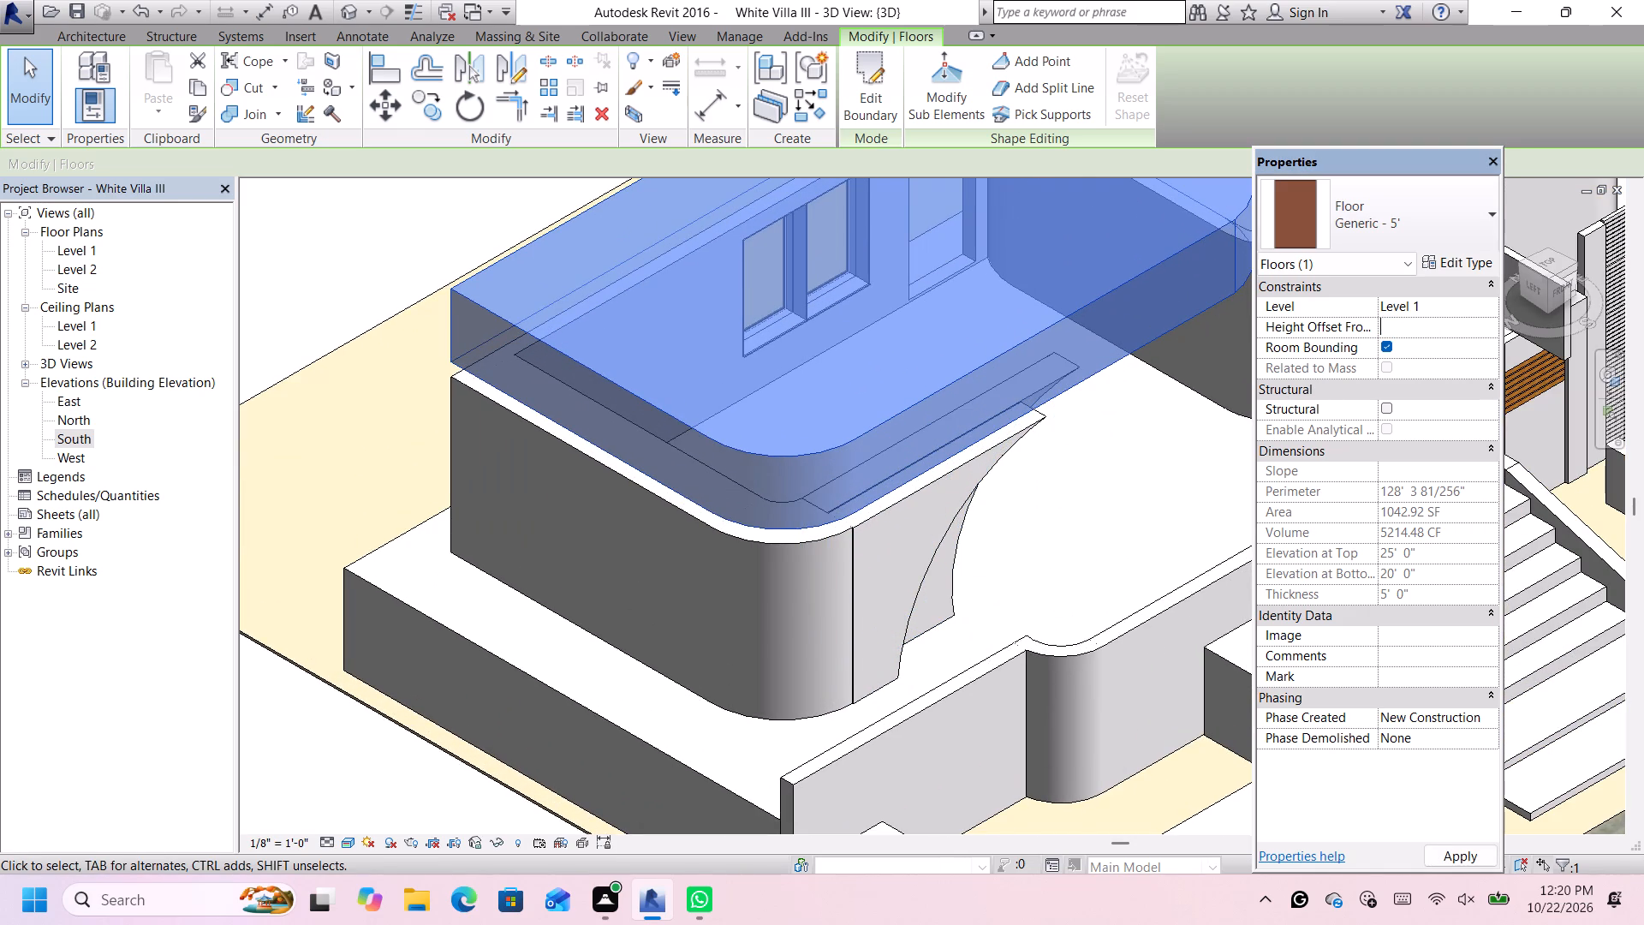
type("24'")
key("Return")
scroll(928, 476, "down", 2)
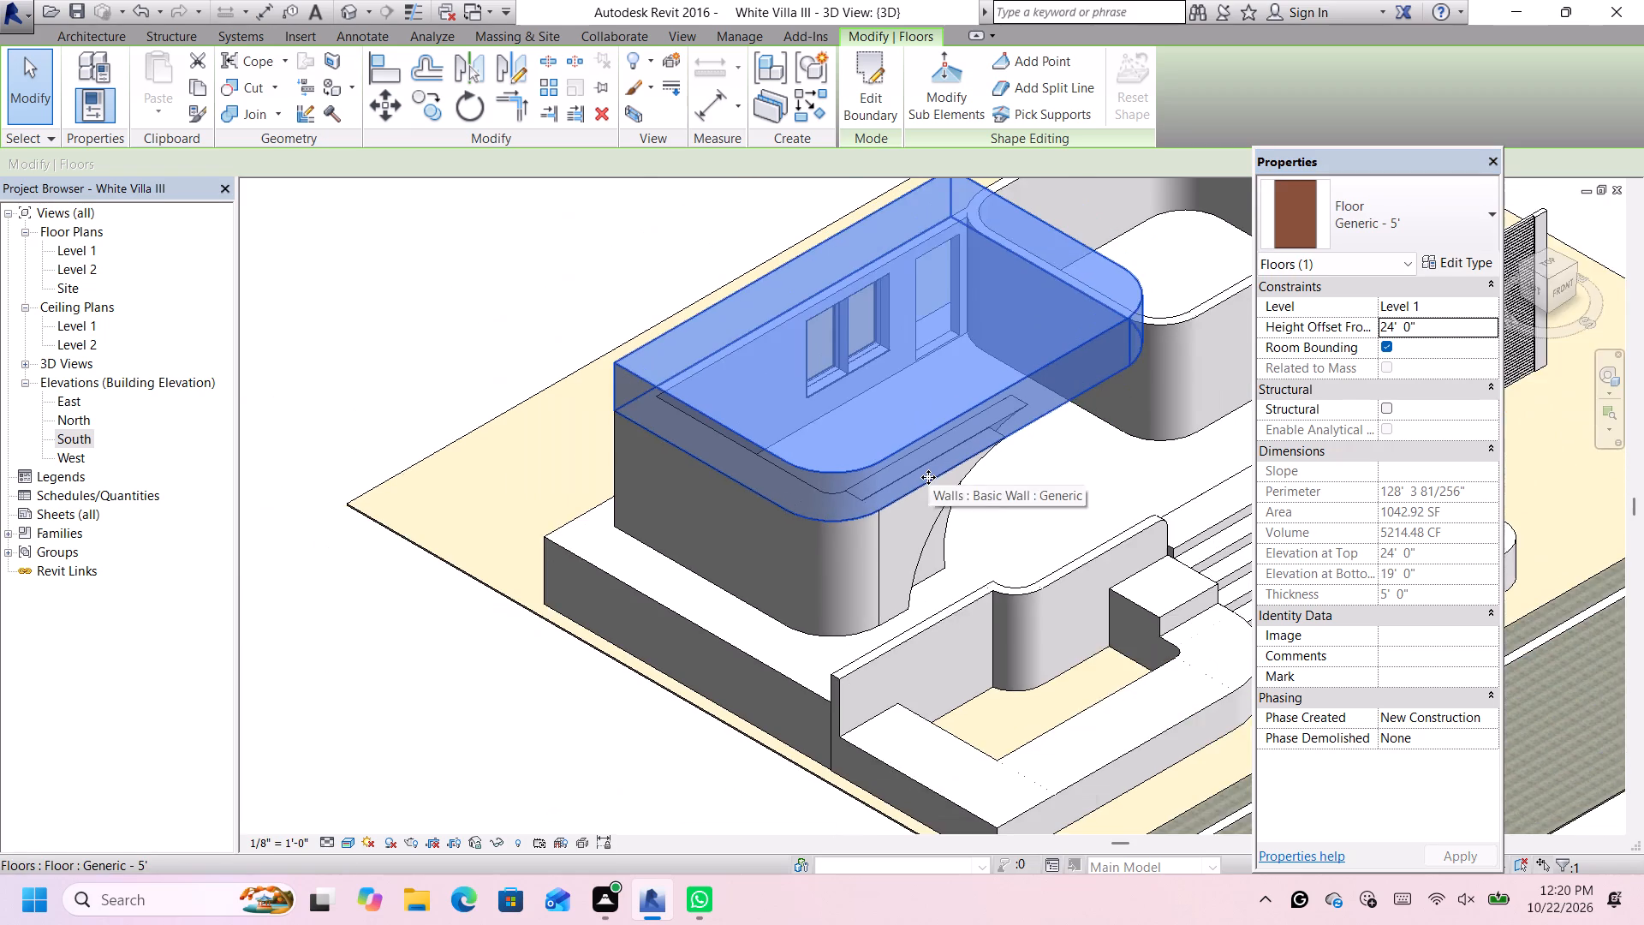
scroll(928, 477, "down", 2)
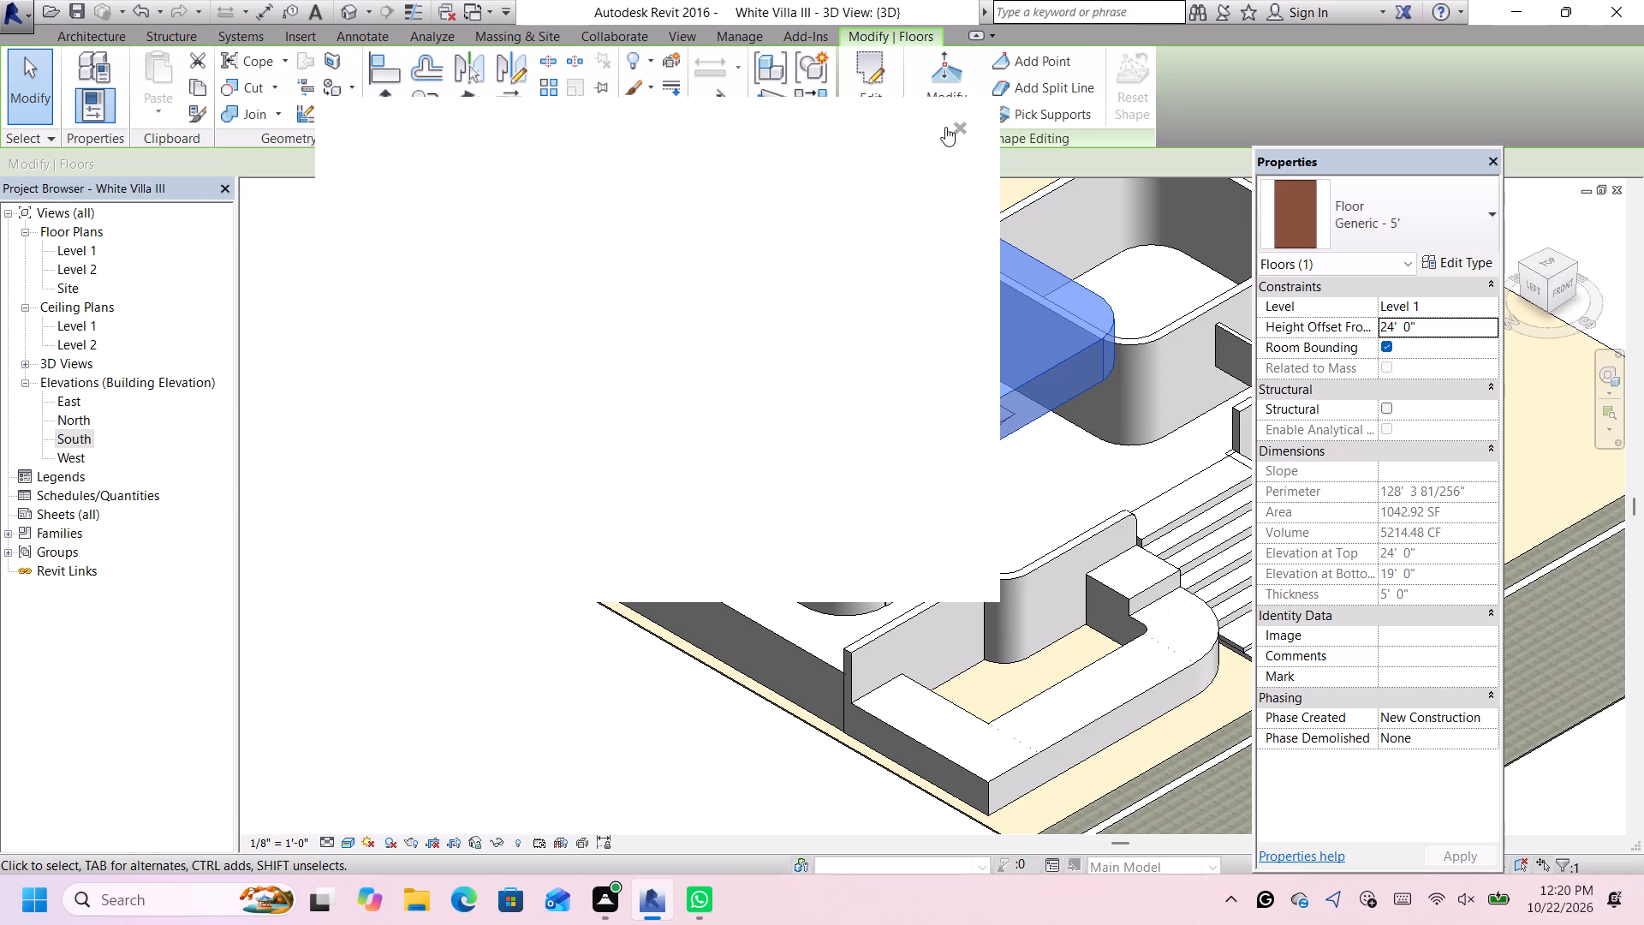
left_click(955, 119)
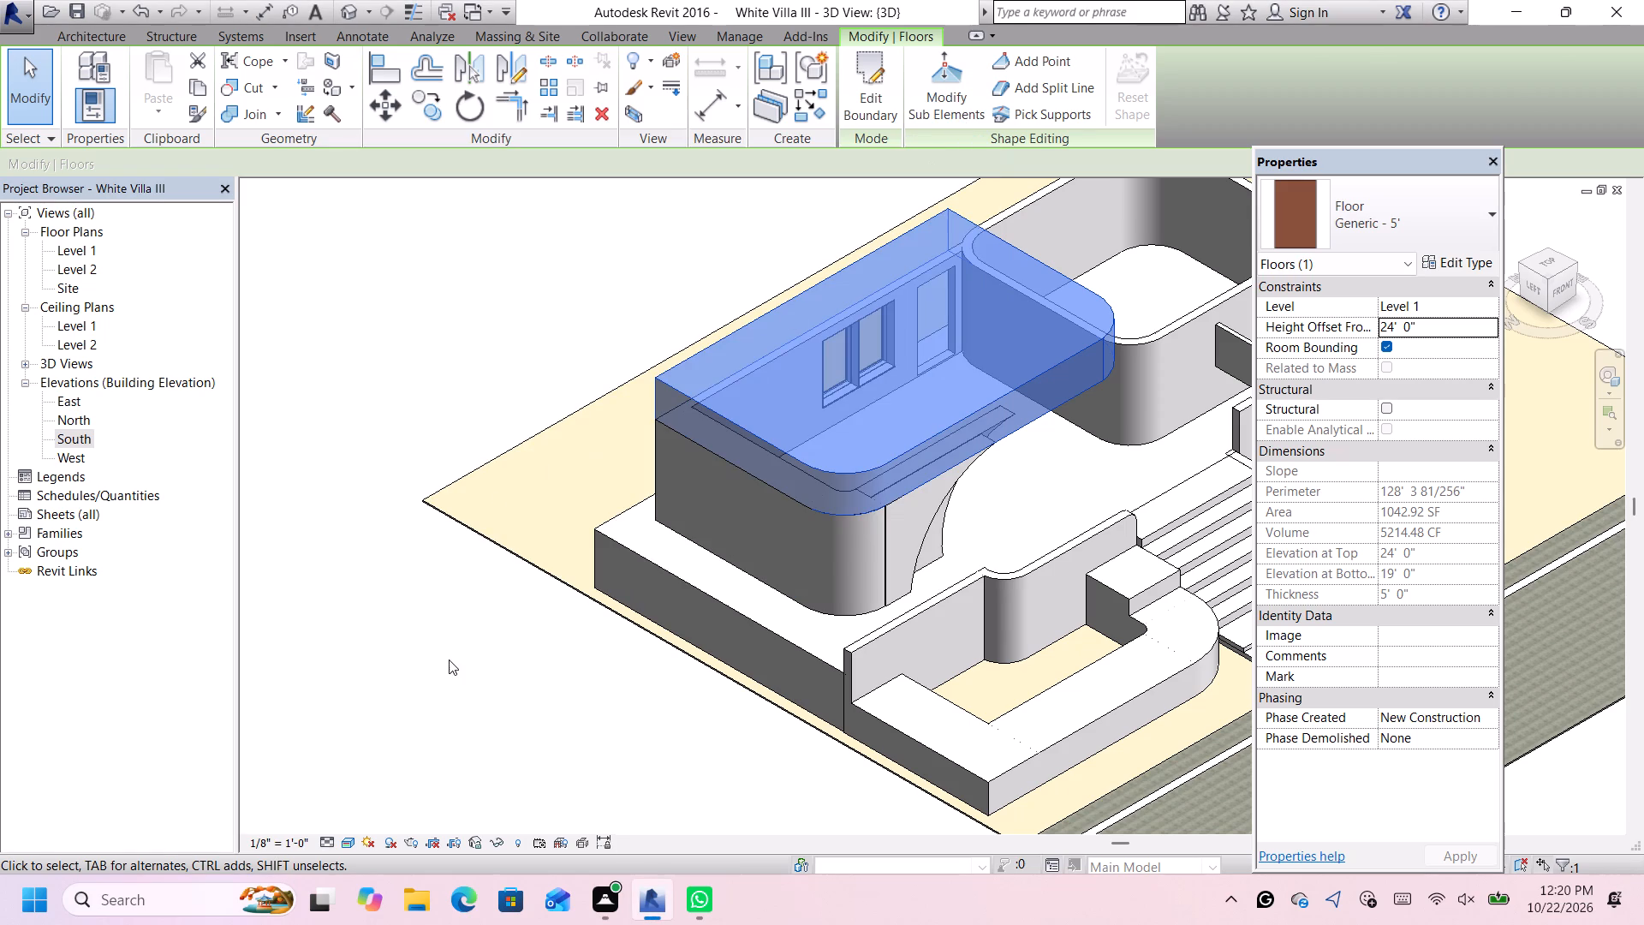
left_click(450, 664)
From the front view, set the unconnected height of the seven Generic - 12" white walls of the rounded-corner room beside the slab to 13'.
scroll(804, 463, "down", 4)
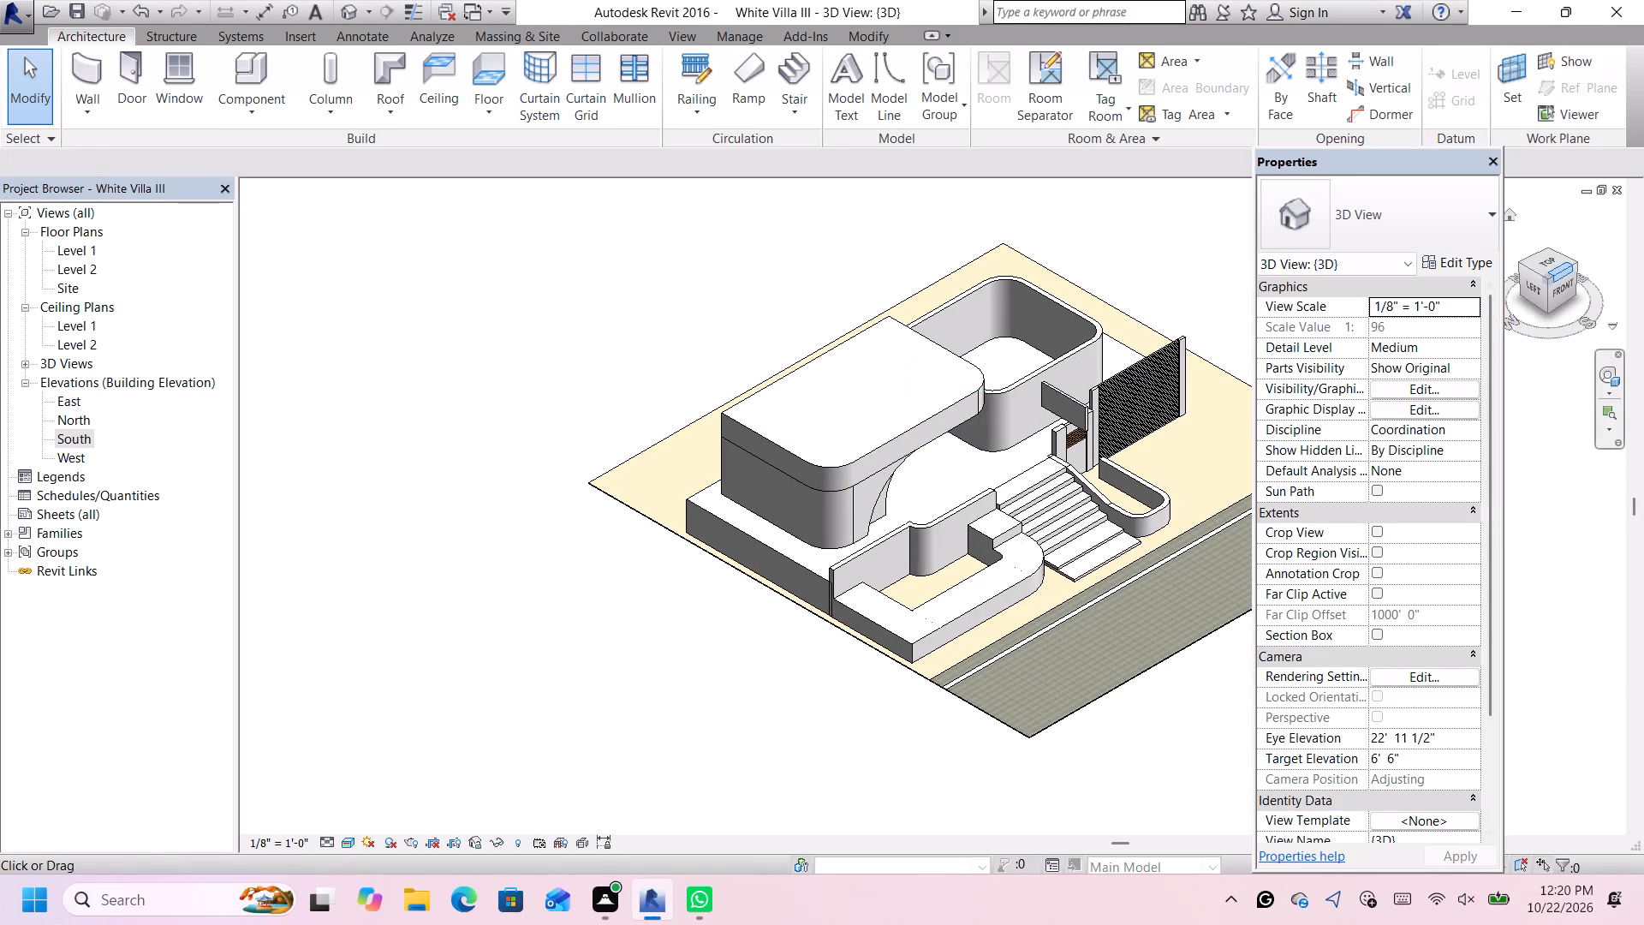
left_click(1568, 282)
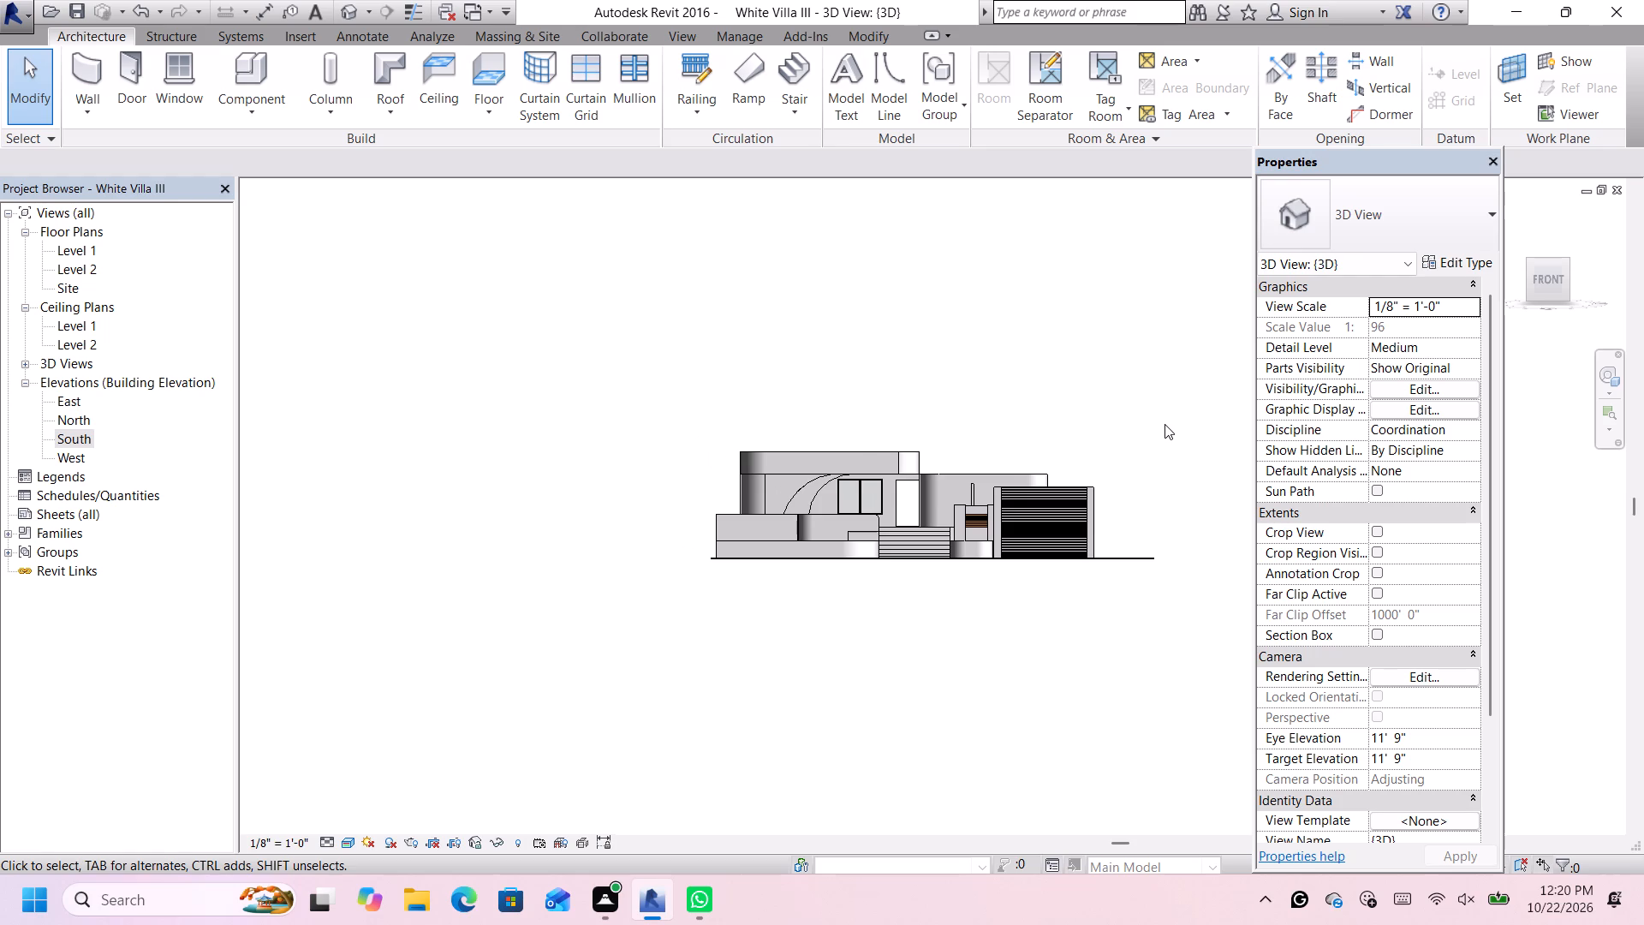
scroll(967, 460, "up", 2)
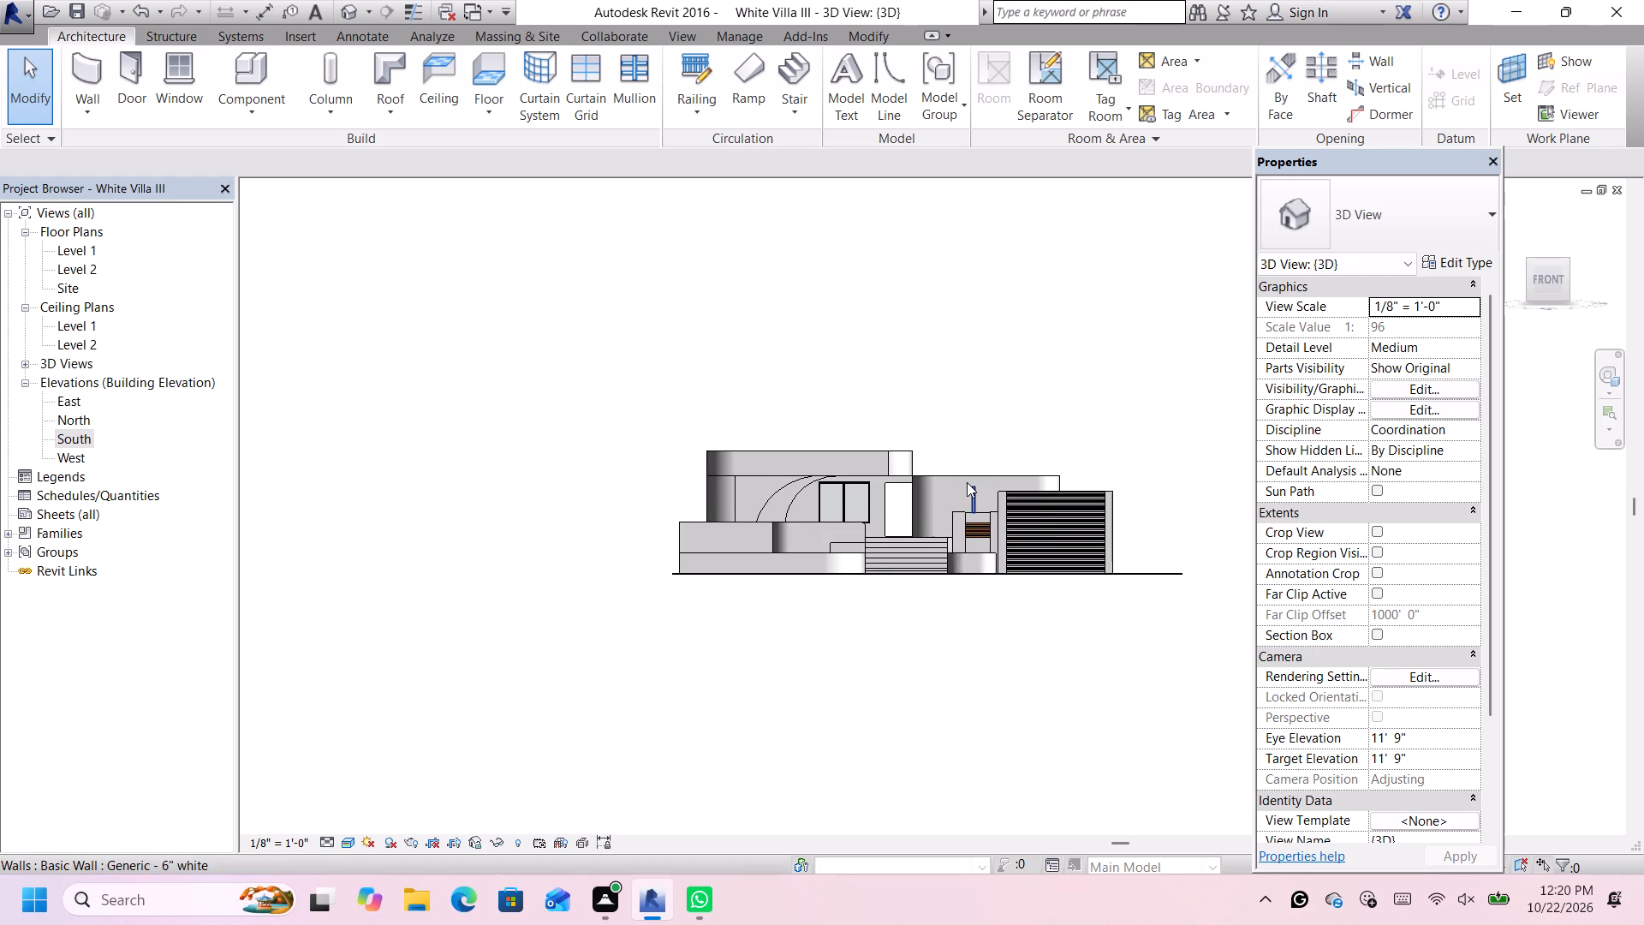
scroll(949, 447, "up", 2)
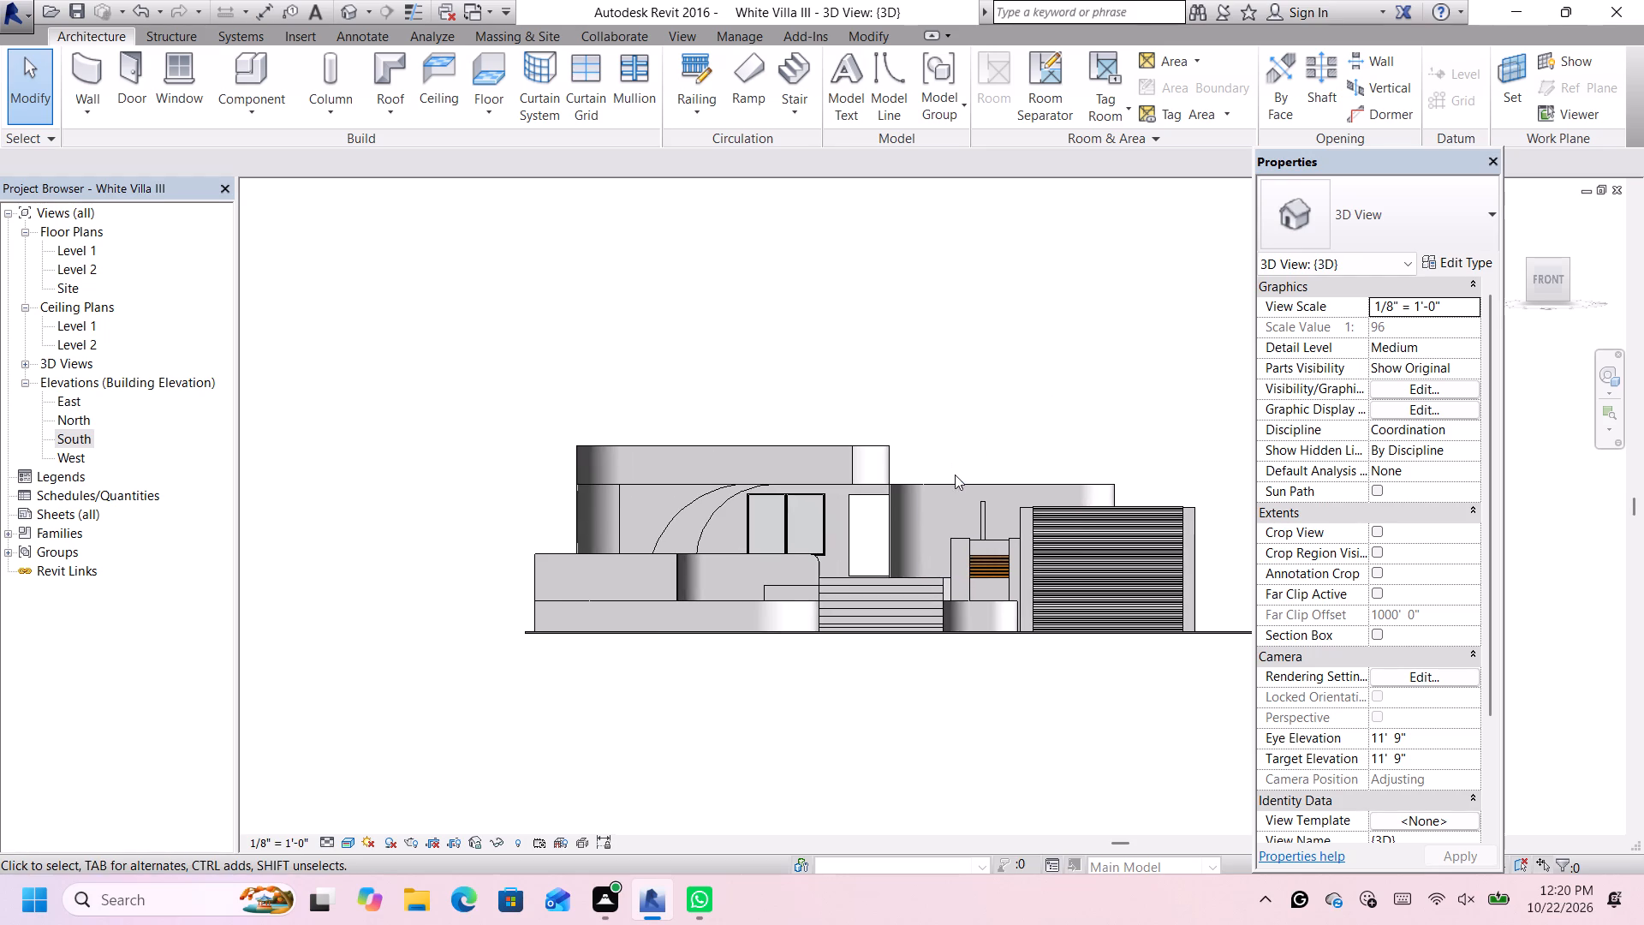
left_click(955, 489)
scroll(982, 489, "up", 3)
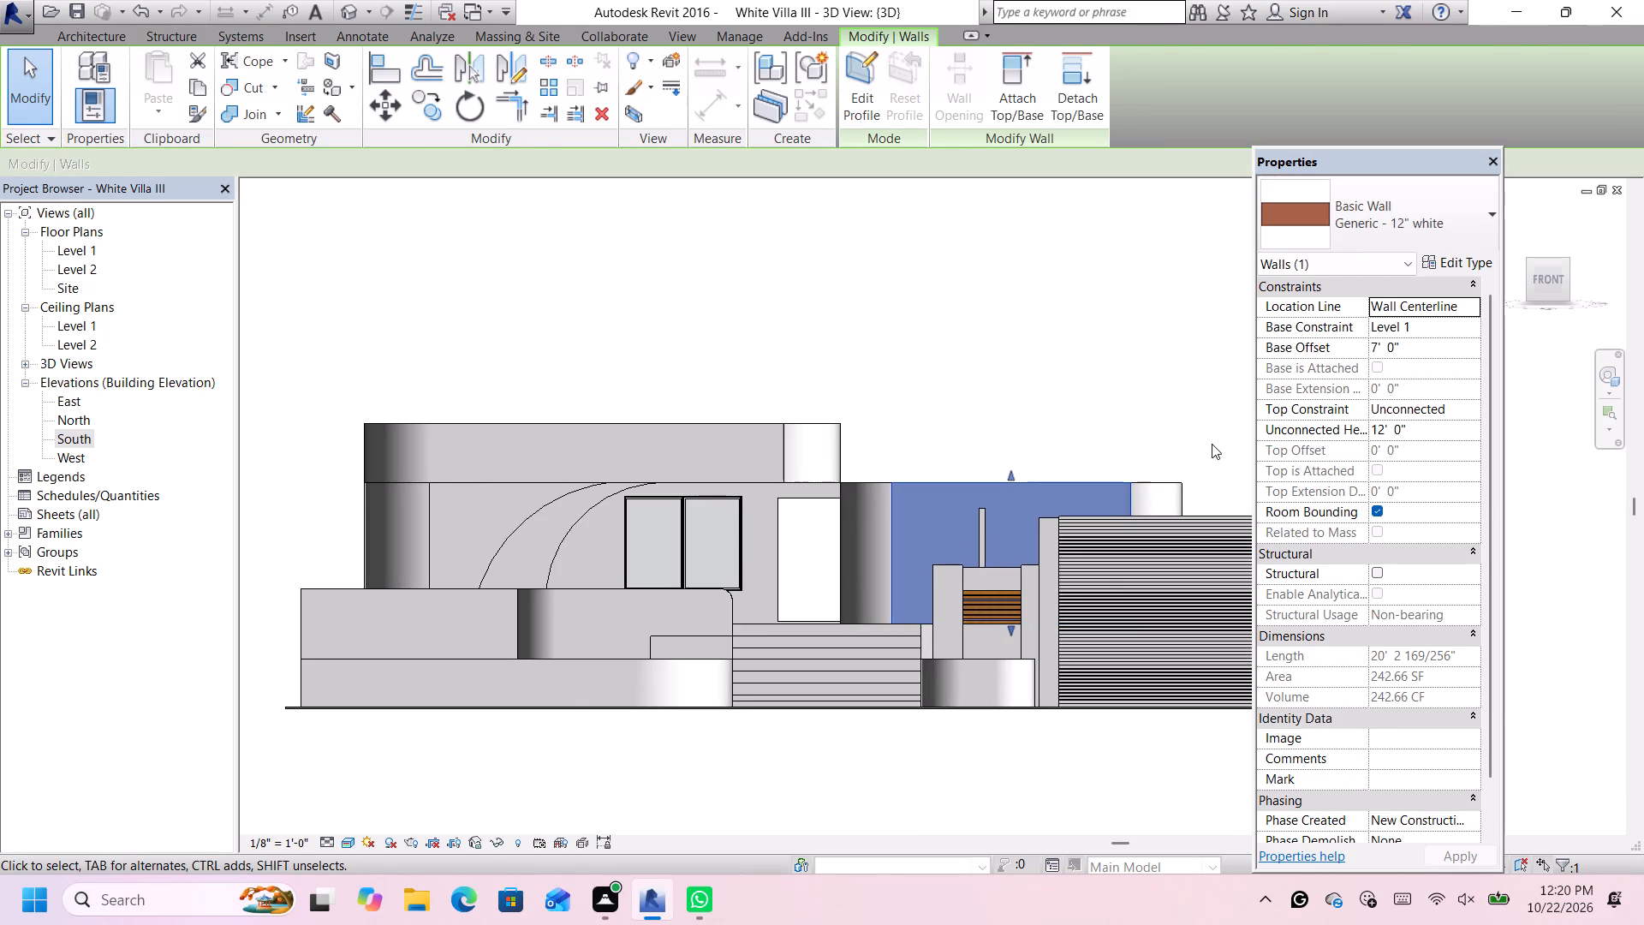
left_click_drag(1212, 444, 874, 488)
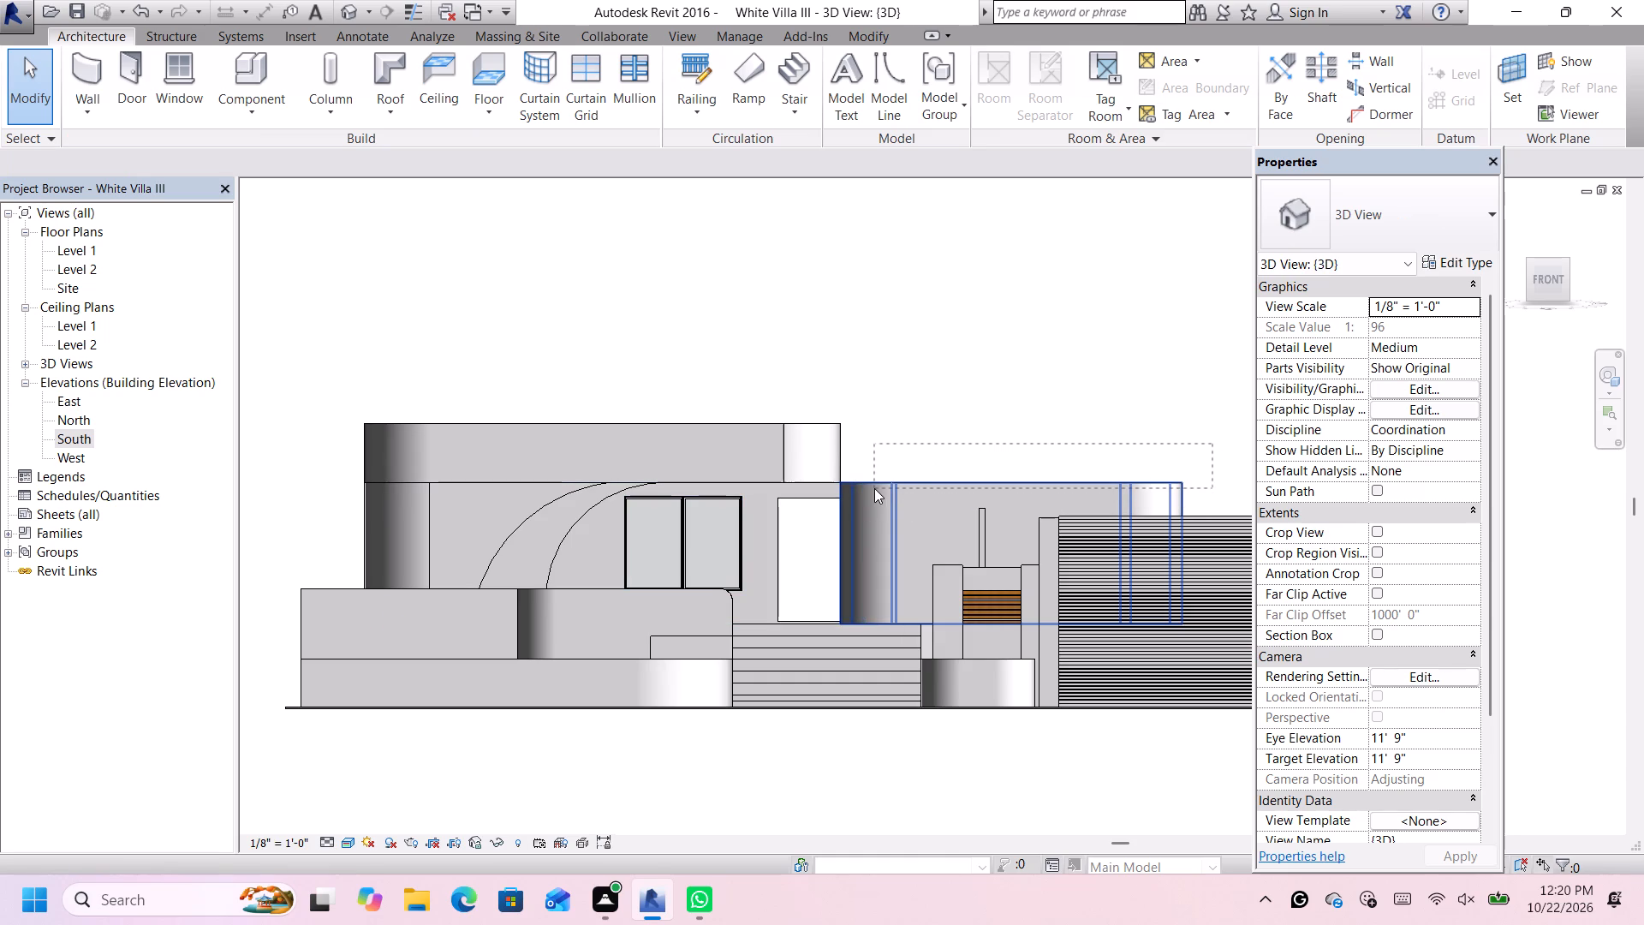
left_click_drag(874, 488, 875, 494)
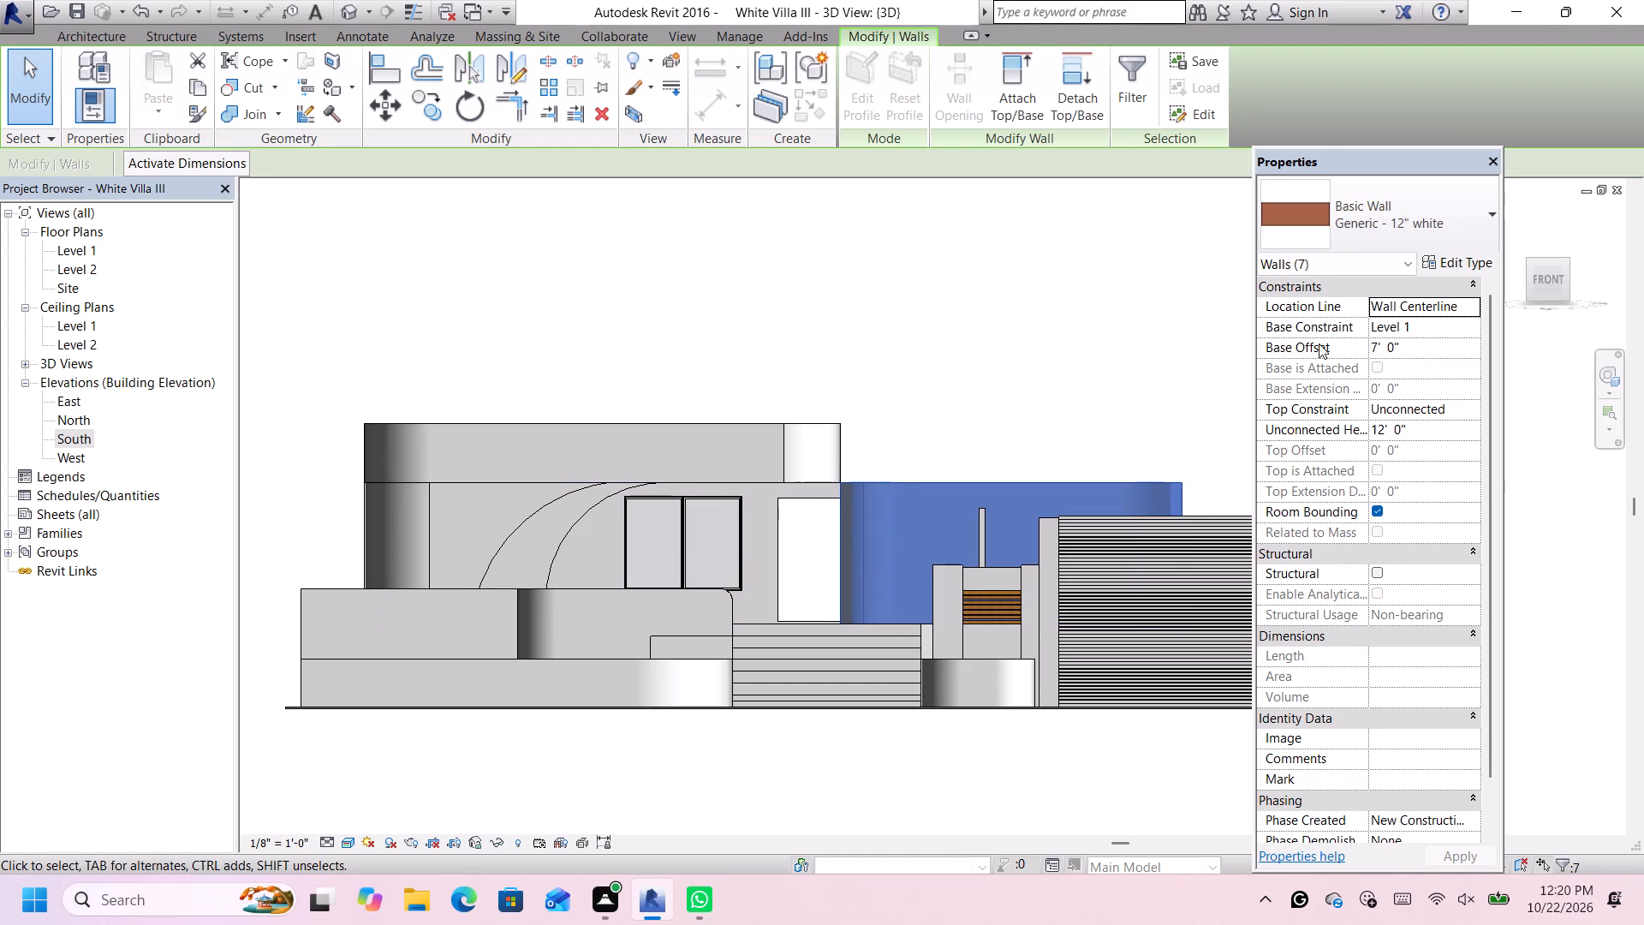
left_click(1415, 420)
left_click(1415, 425)
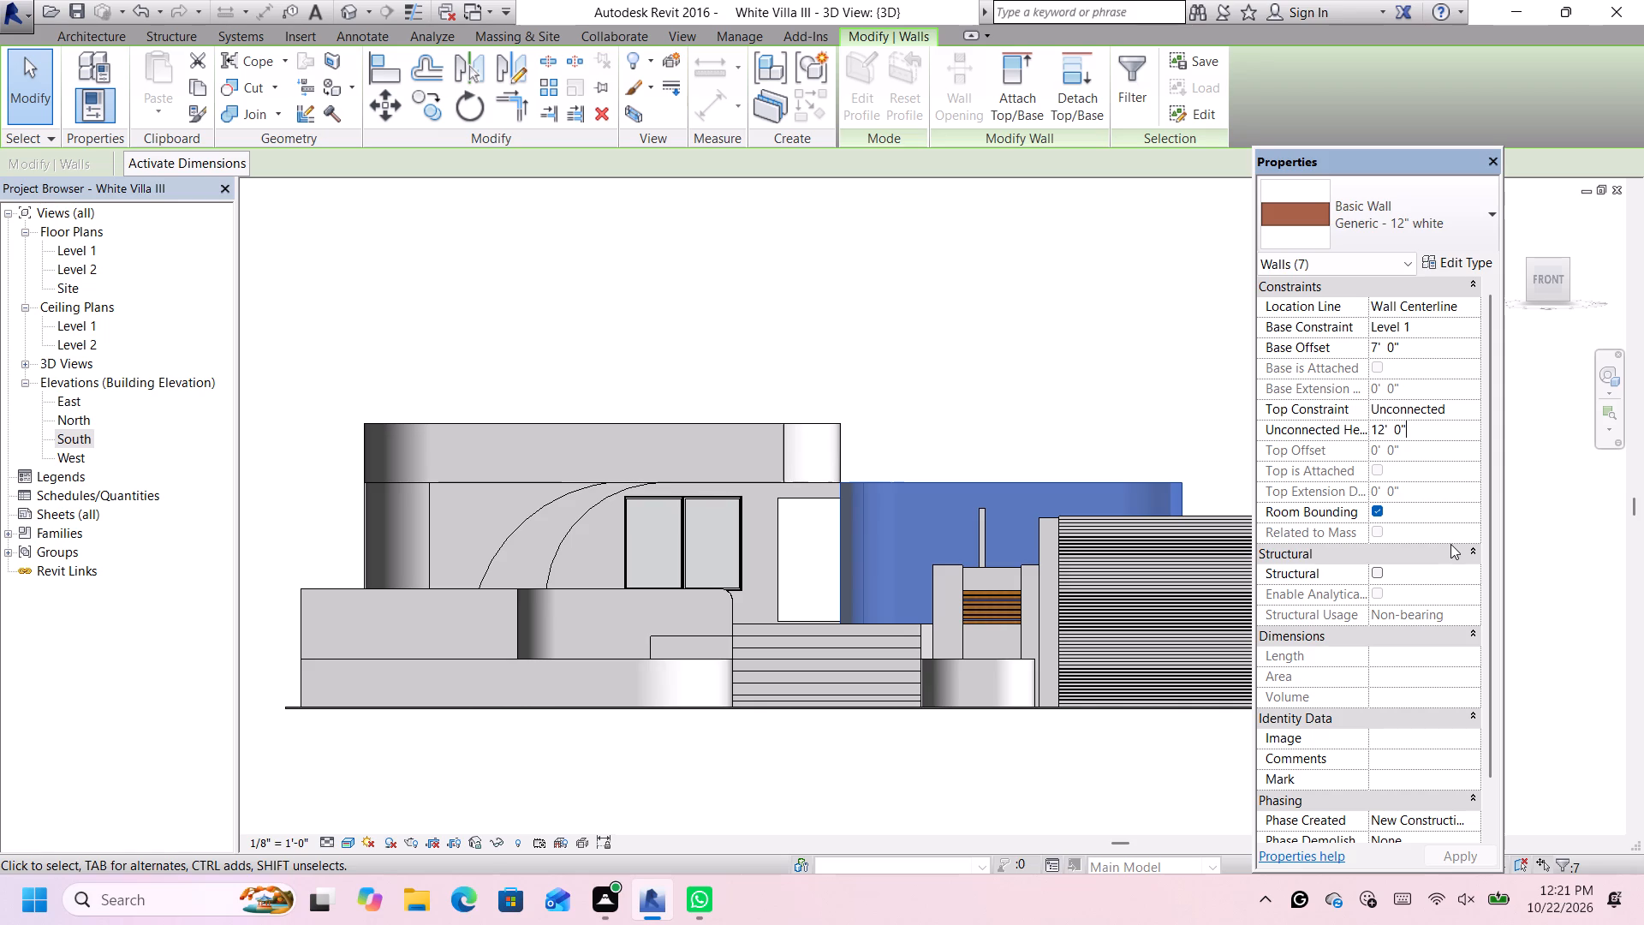
key("BackSpace")
key("BackSpace")
key("BackSpace")
key("BackSpace")
key("BackSpace")
key("BackSpace")
key("BackSpace")
key("BackSpace")
key("BackSpace")
key("1")
key("3")
key("apostrophe")
key("Return")
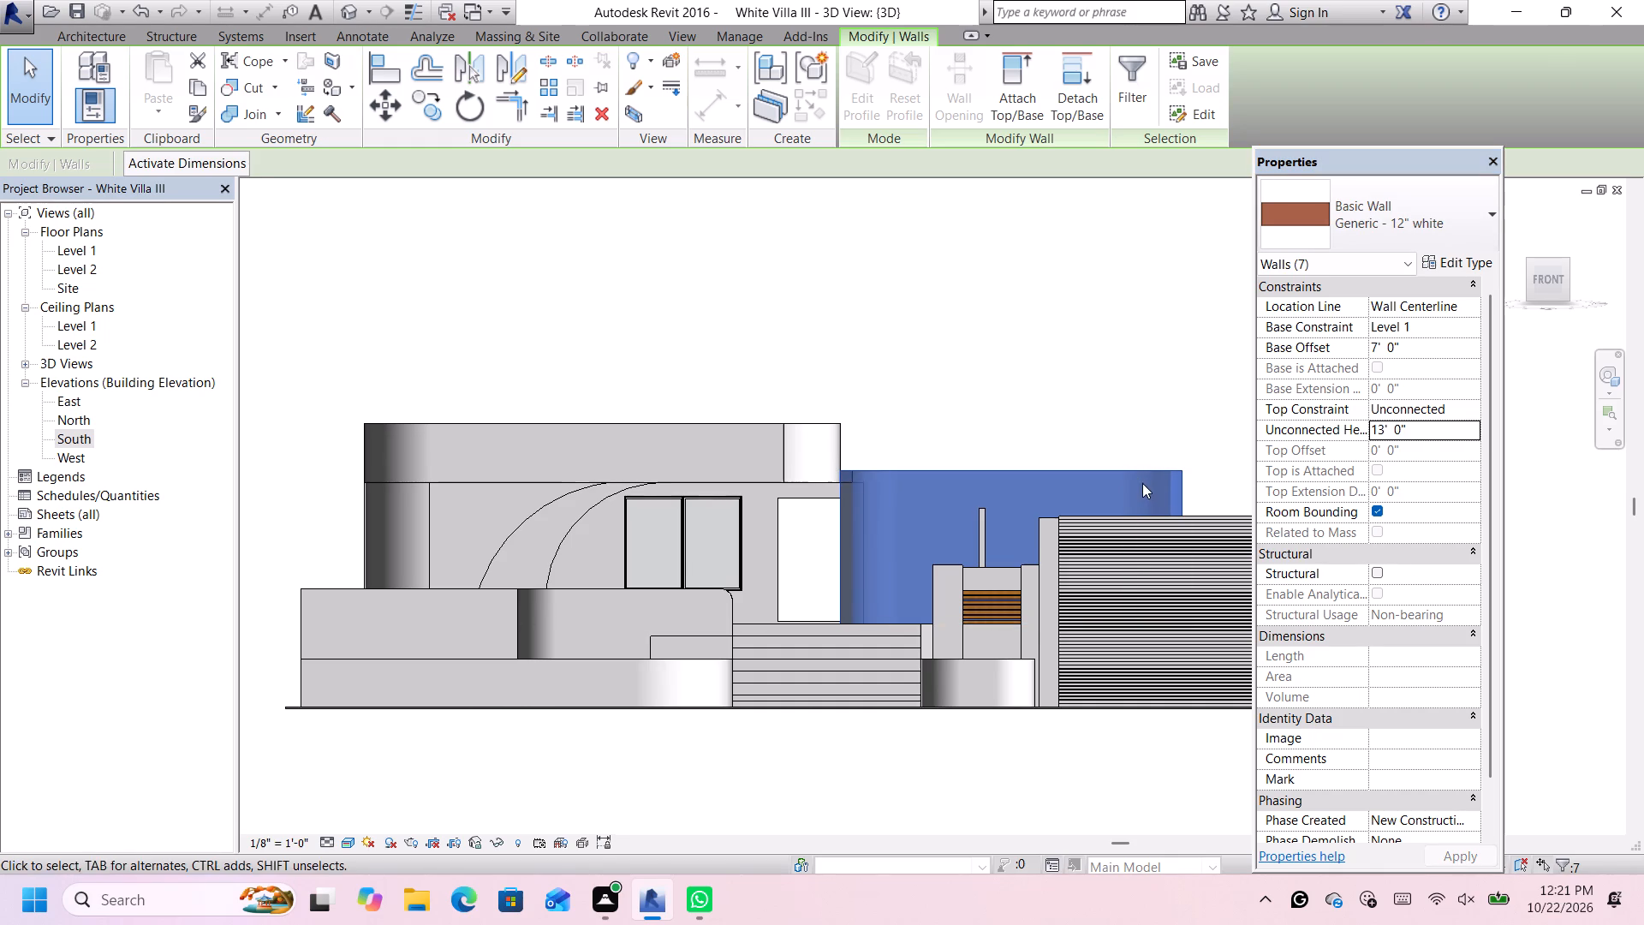
Set the structure layer thickness of the upper slab's Generic - 5' floor type to 4', closing the notification card and accepting the type changes.
scroll(1077, 427, "down", 1)
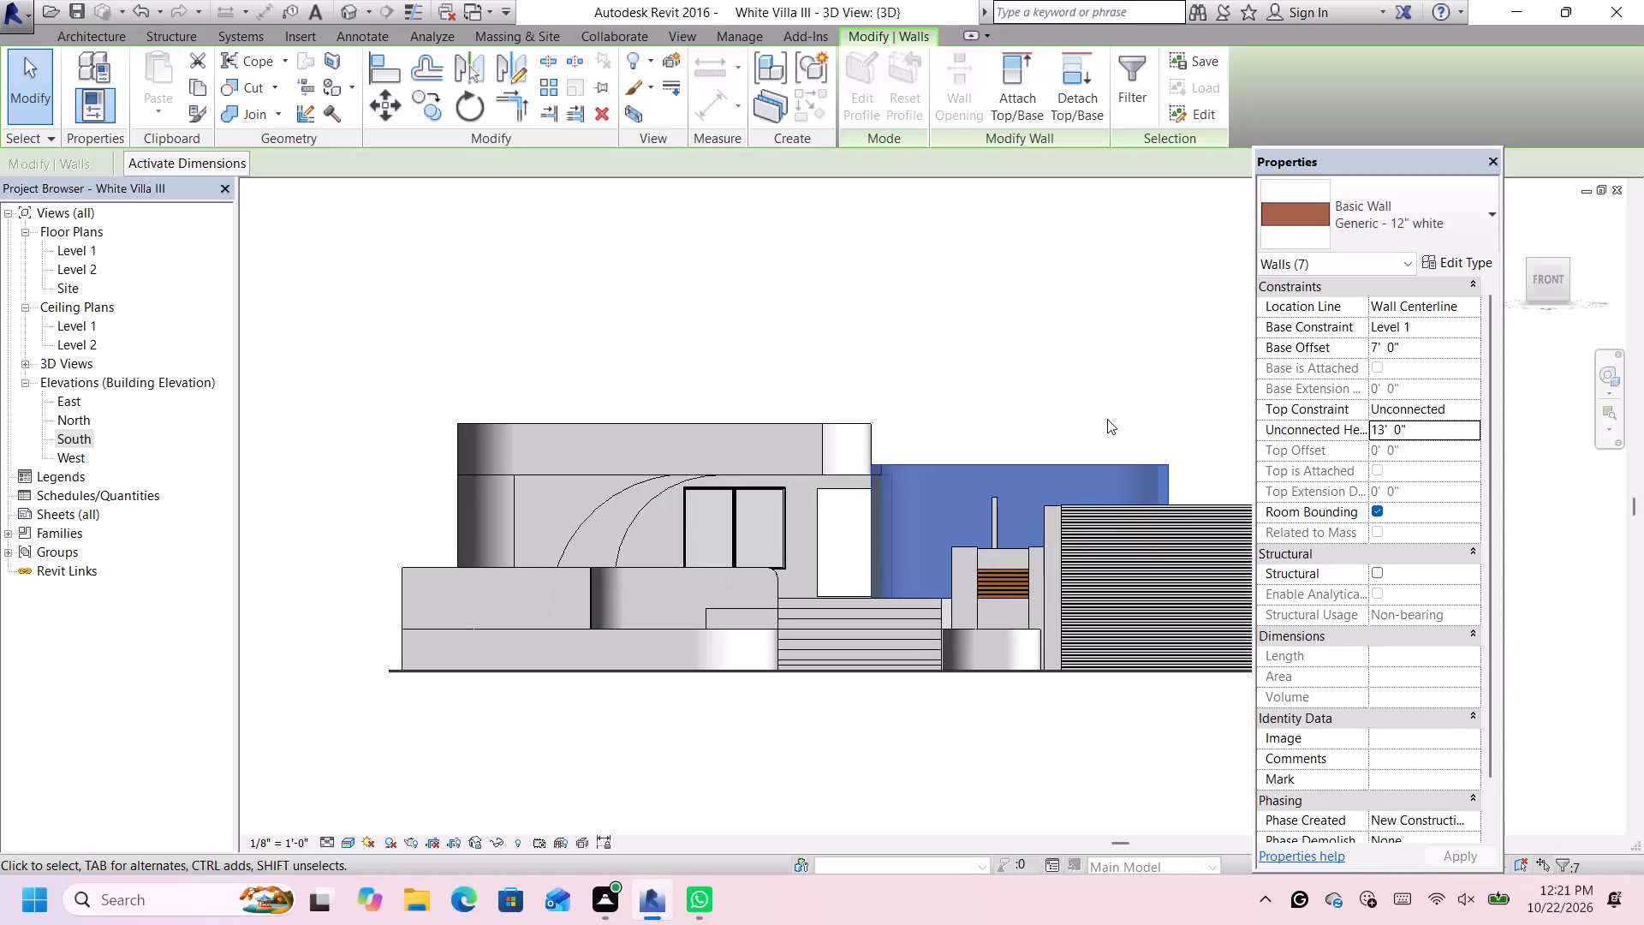
scroll(1108, 421, "up", 1)
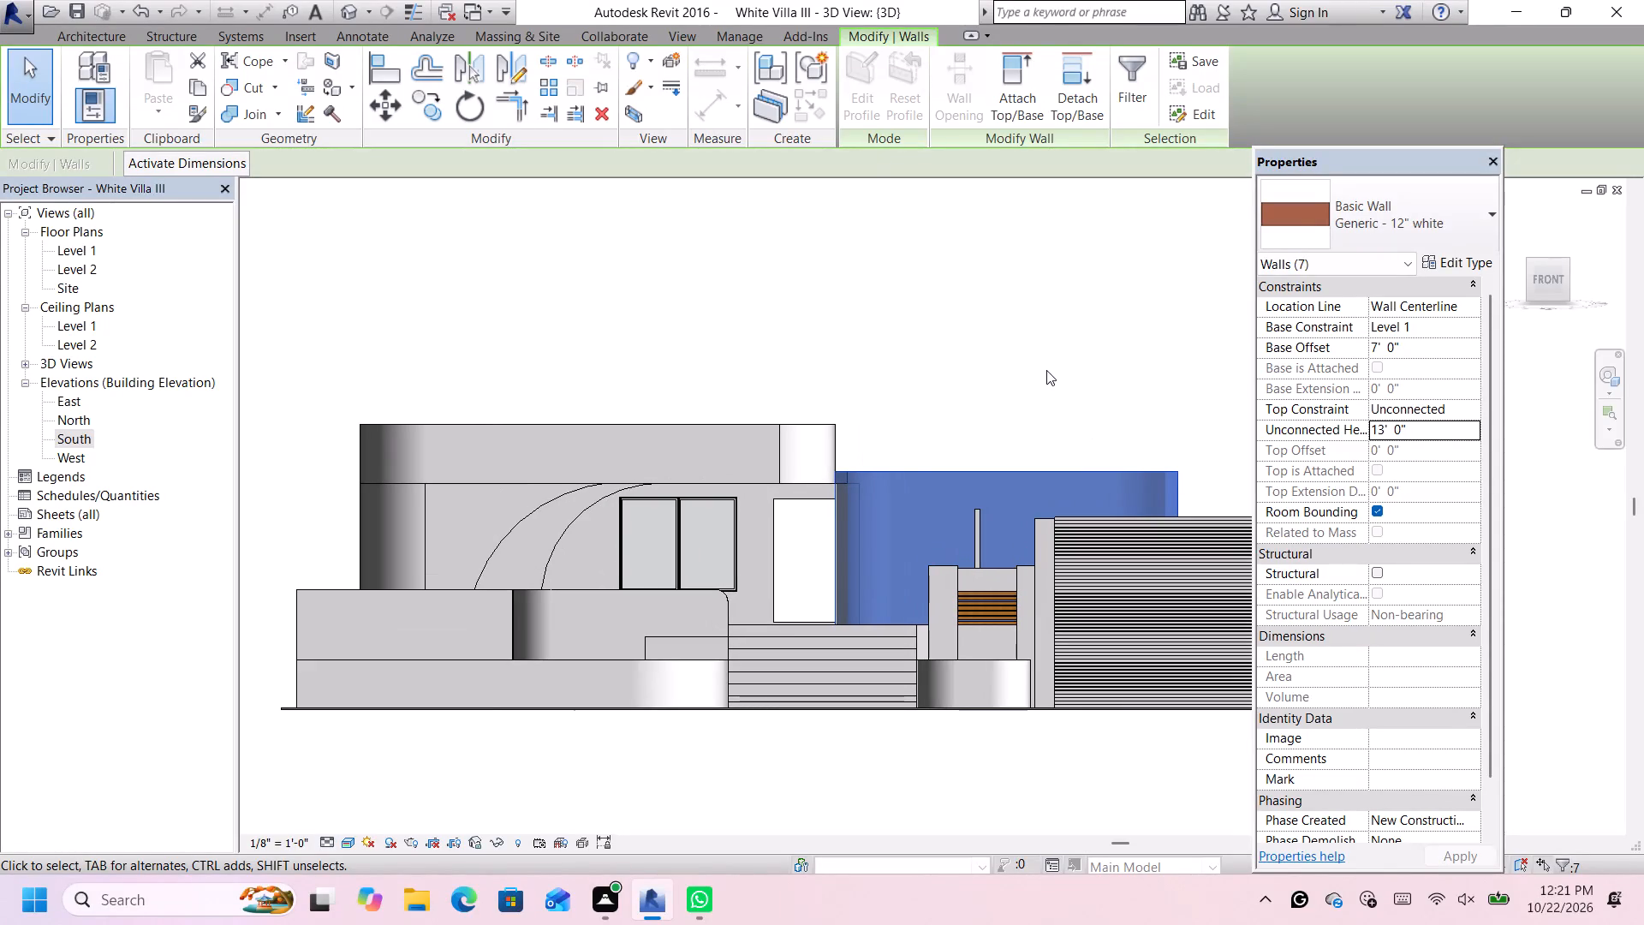
left_click(821, 426)
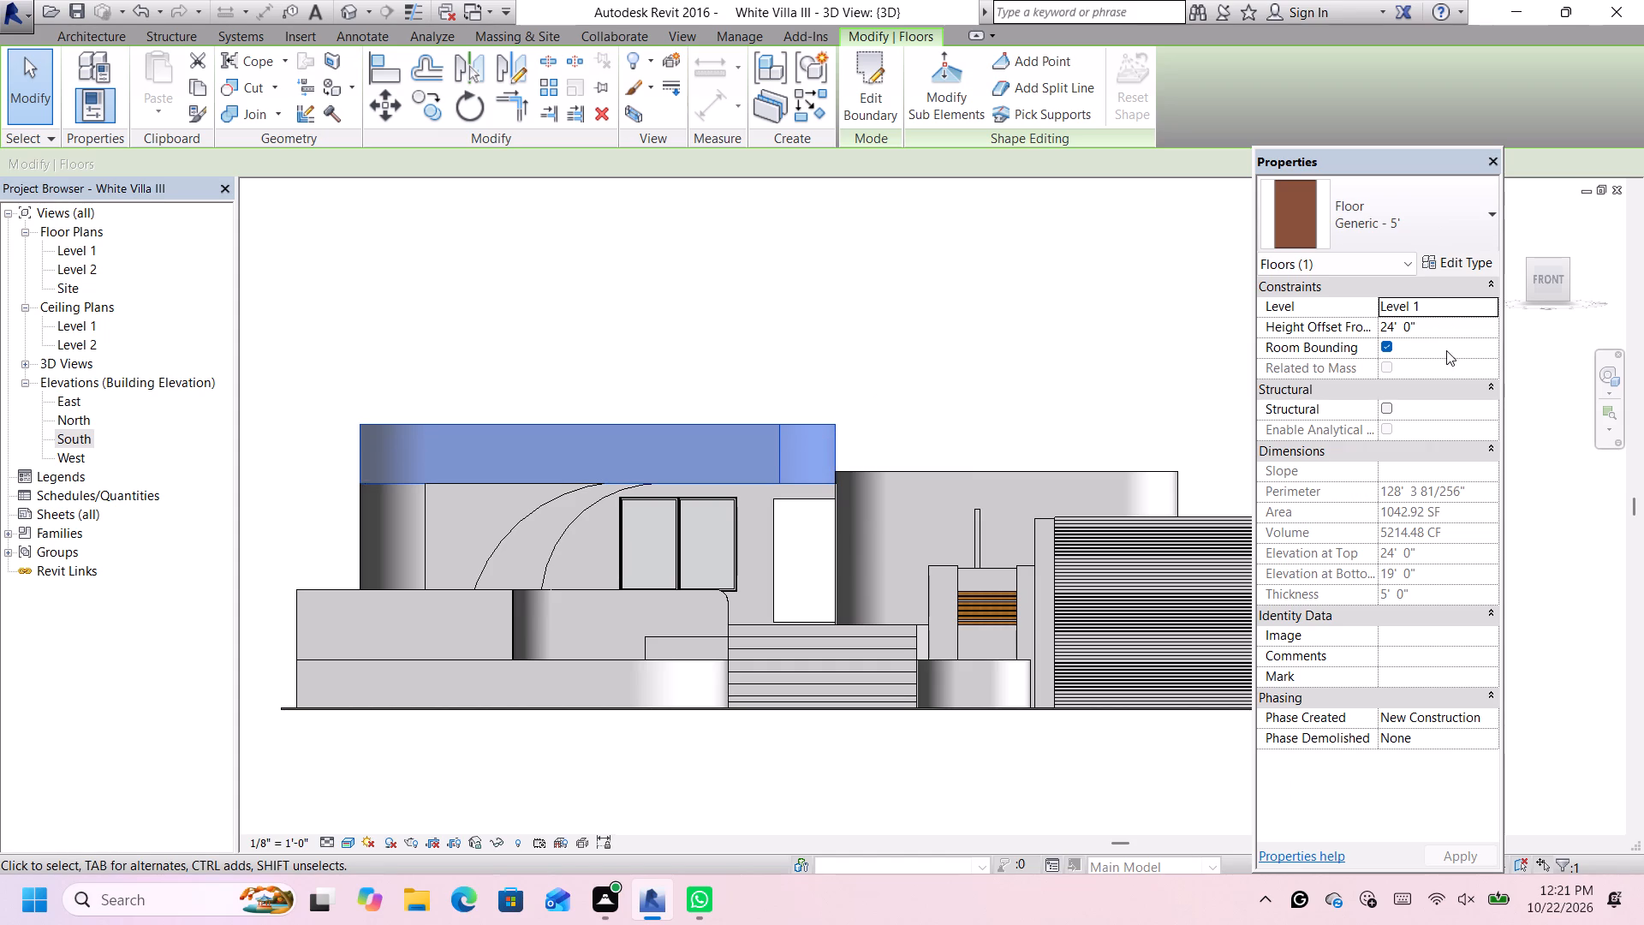
left_click(1473, 259)
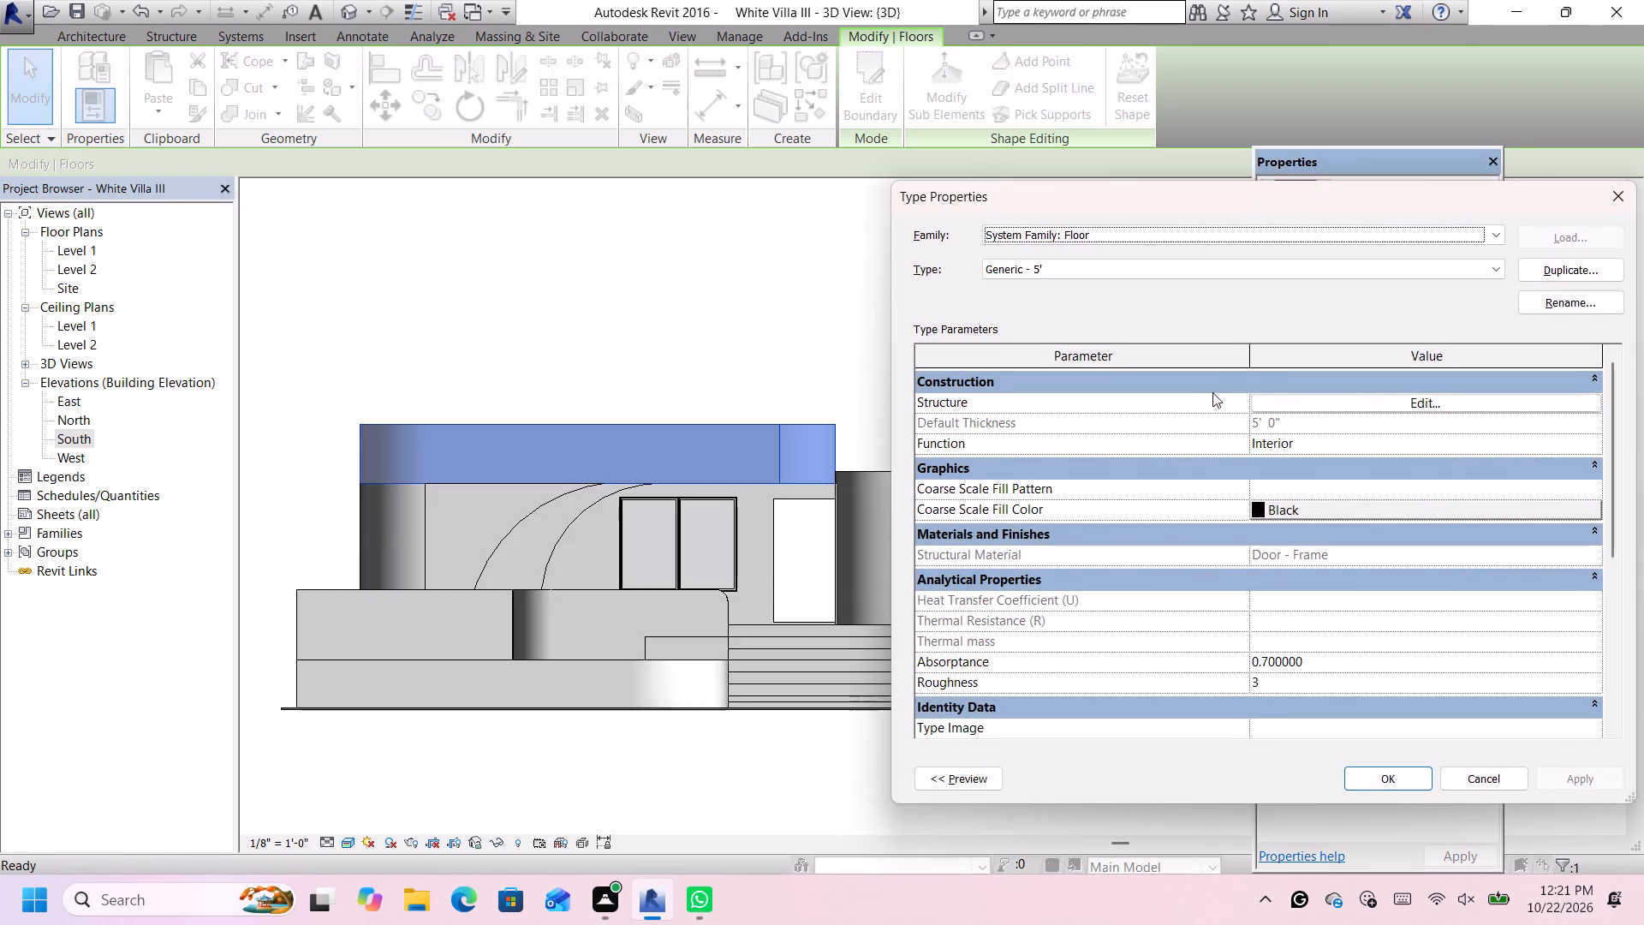
left_click(1368, 410)
left_click(1292, 391)
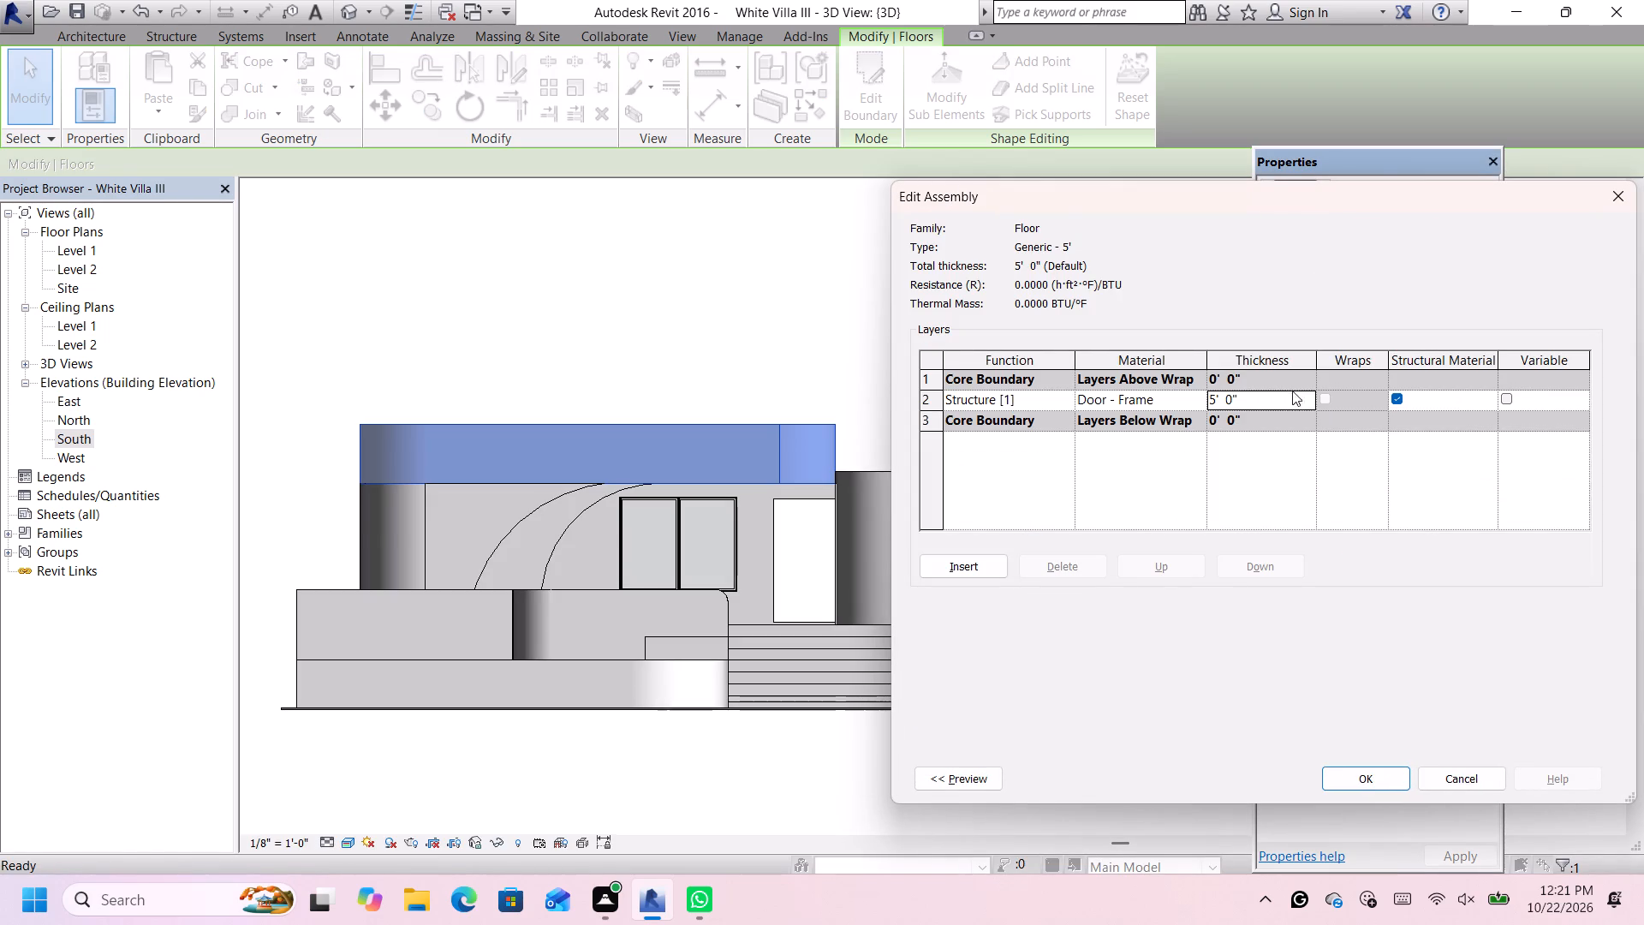
key("BackSpace")
key("4")
key("apostrophe")
key("Return")
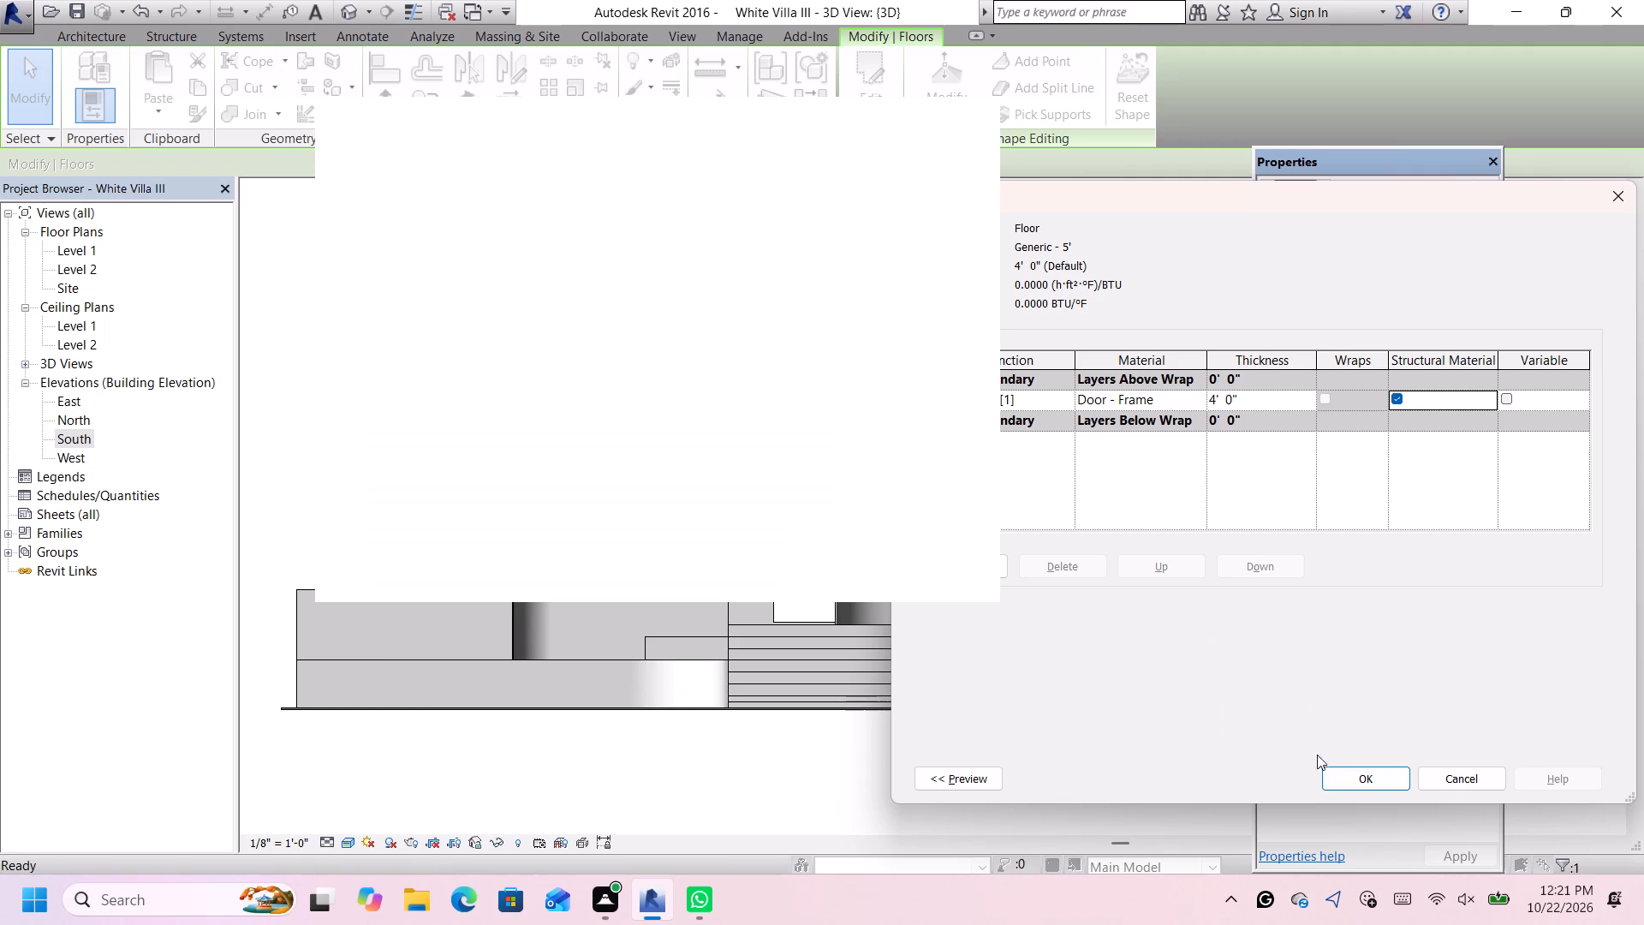
left_click(1349, 773)
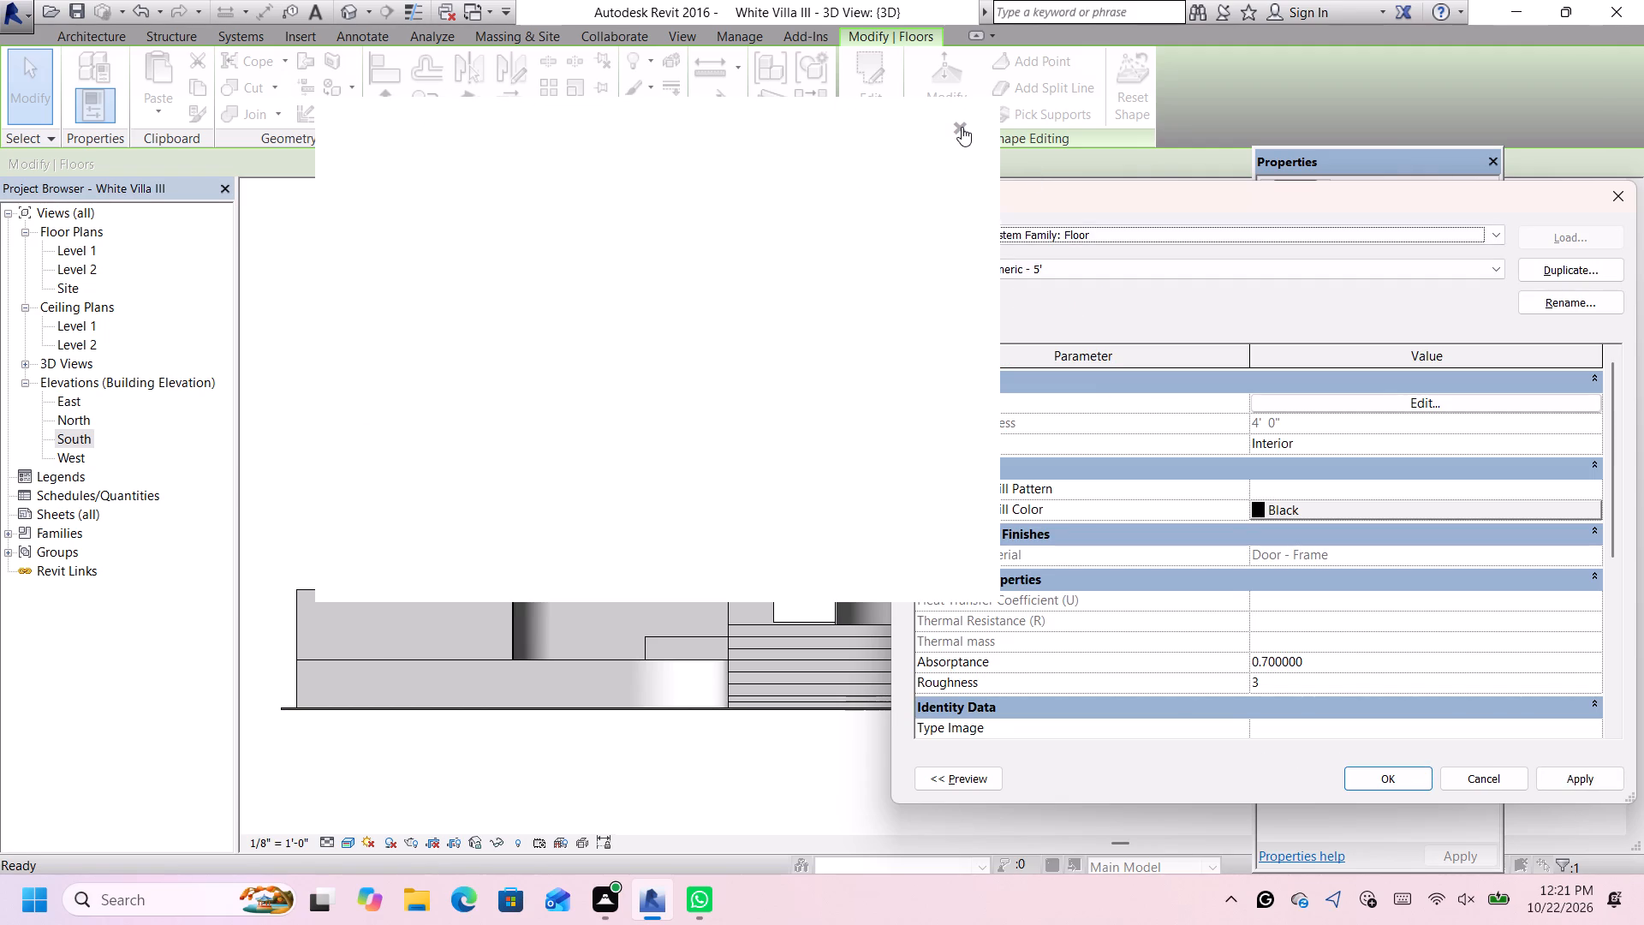
left_click(962, 127)
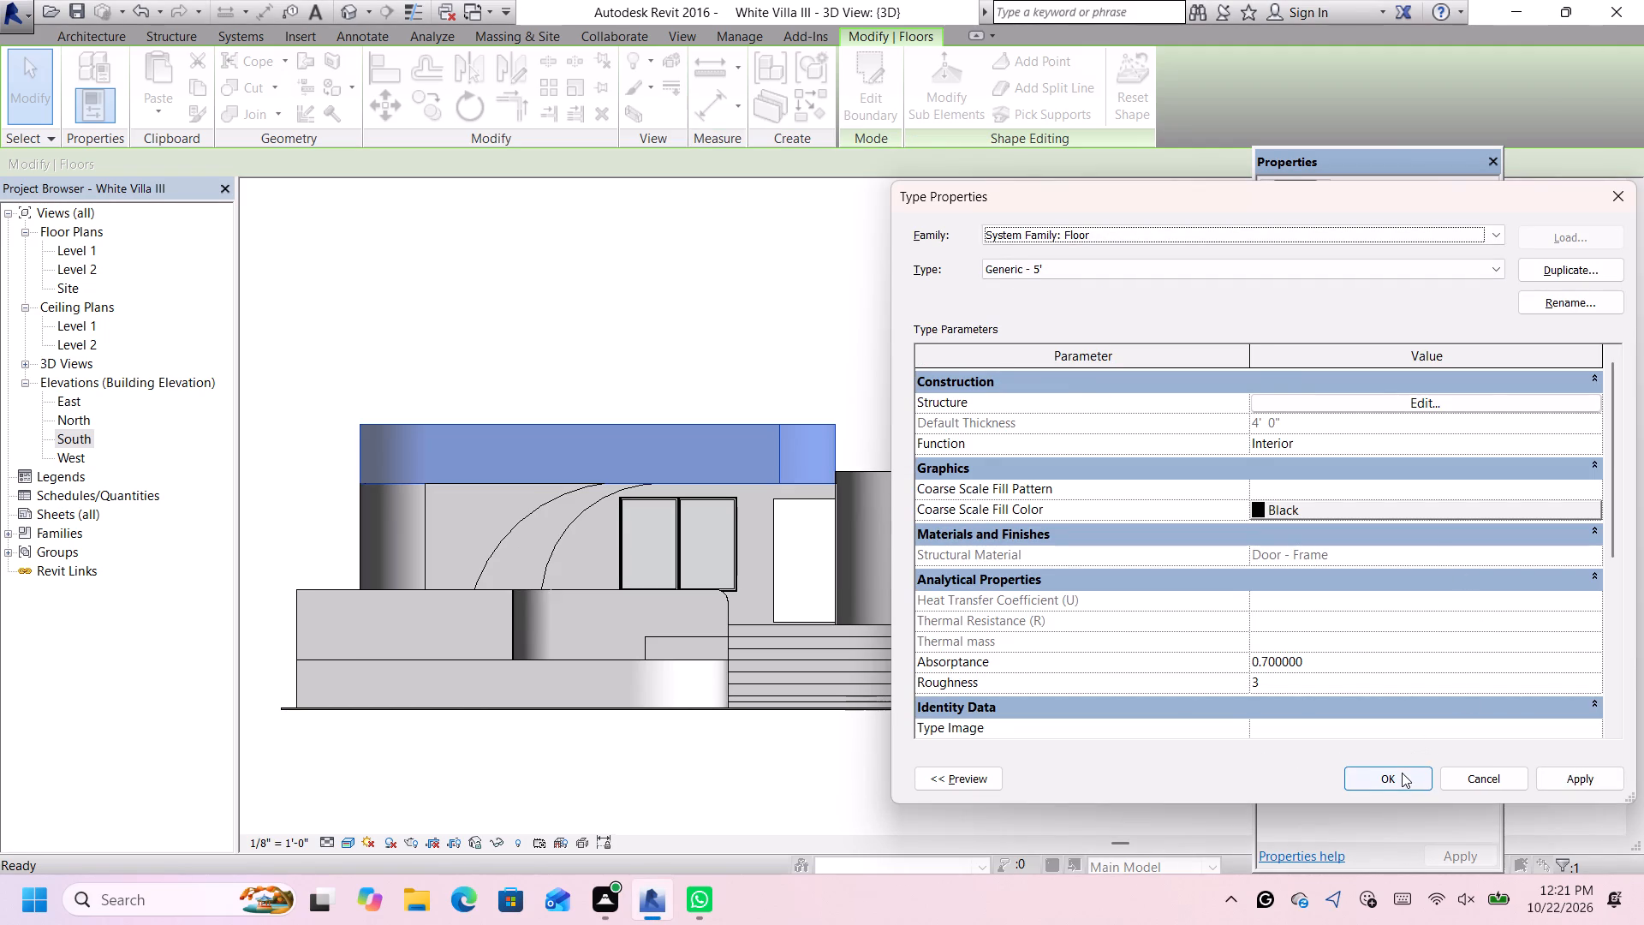
left_click(1402, 773)
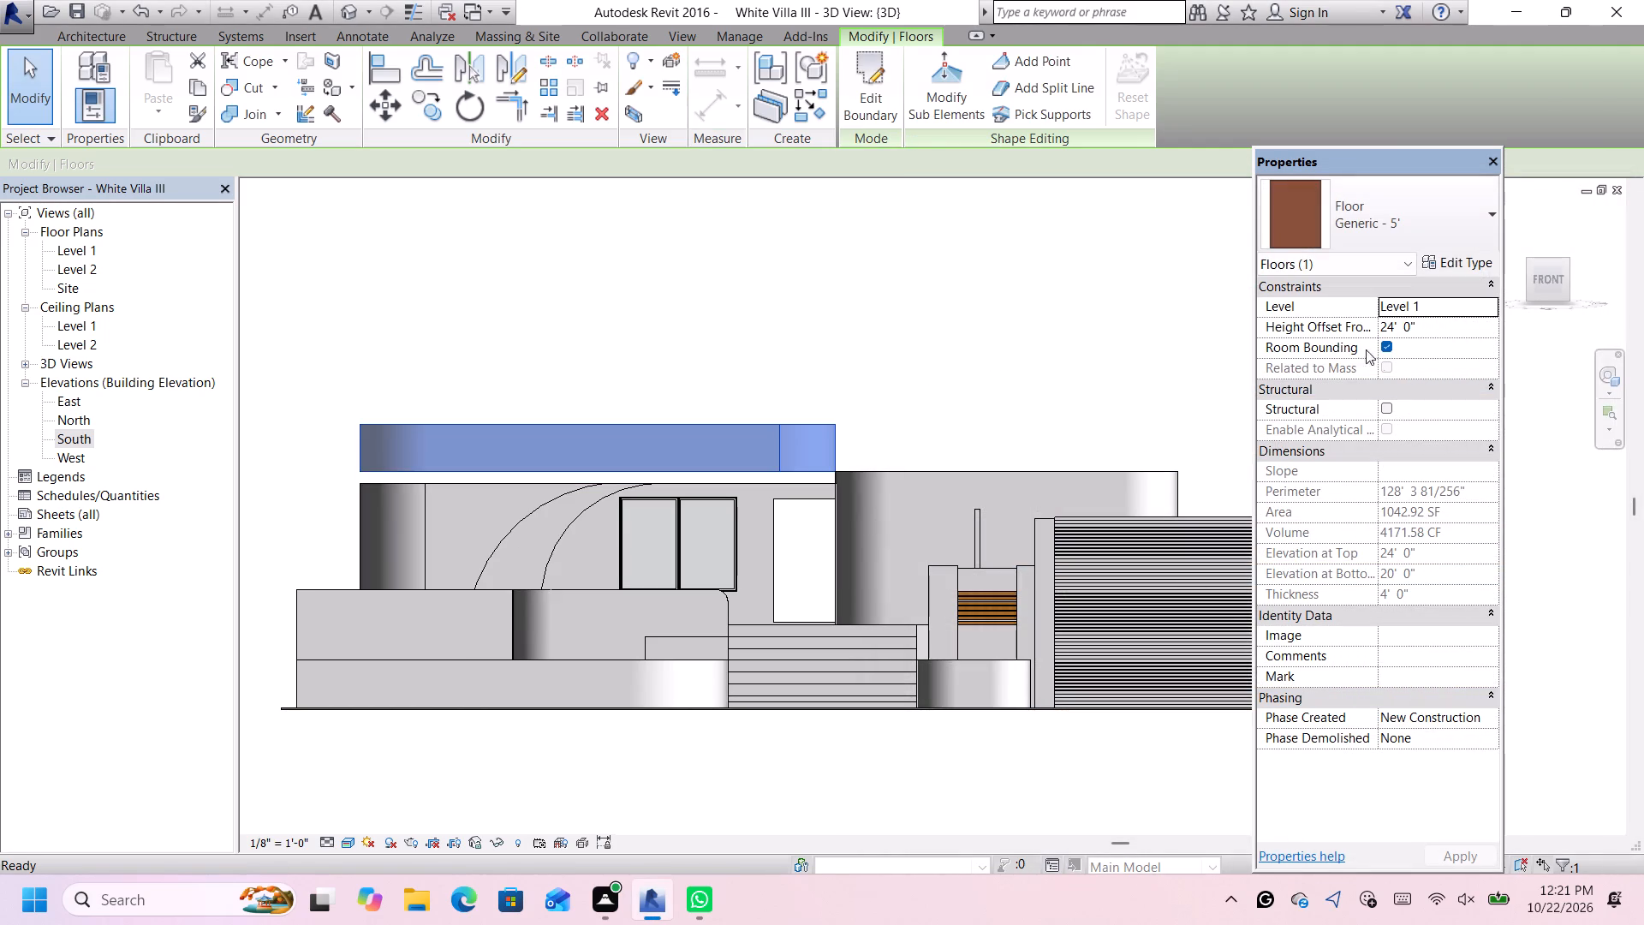
Set the height offset from Level 1 of the slab over the arc-wall room to 23' and deselect it.
left_click(1423, 331)
key("BackSpace")
key("BackSpace")
key("BackSpace")
key("BackSpace")
key("BackSpace")
key("BackSpace")
key("BackSpace")
key("BackSpace")
key("BackSpace")
key("BackSpace")
key("BackSpace")
key("BackSpace")
key("BackSpace")
key("BackSpace")
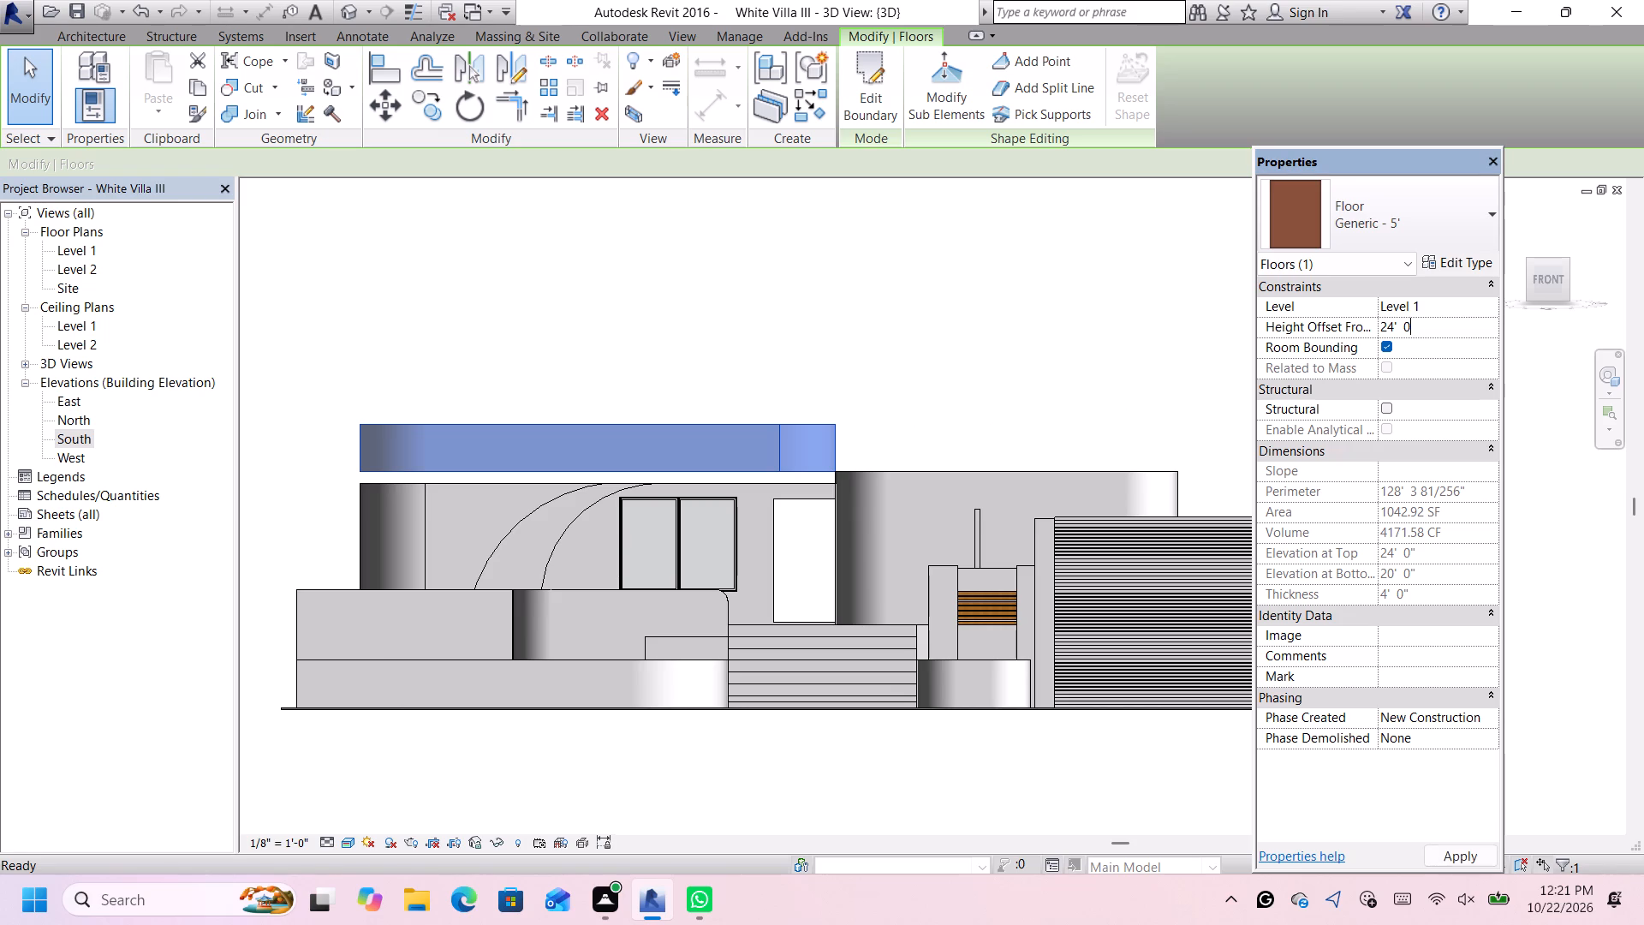
type("23")
key("apostrophe")
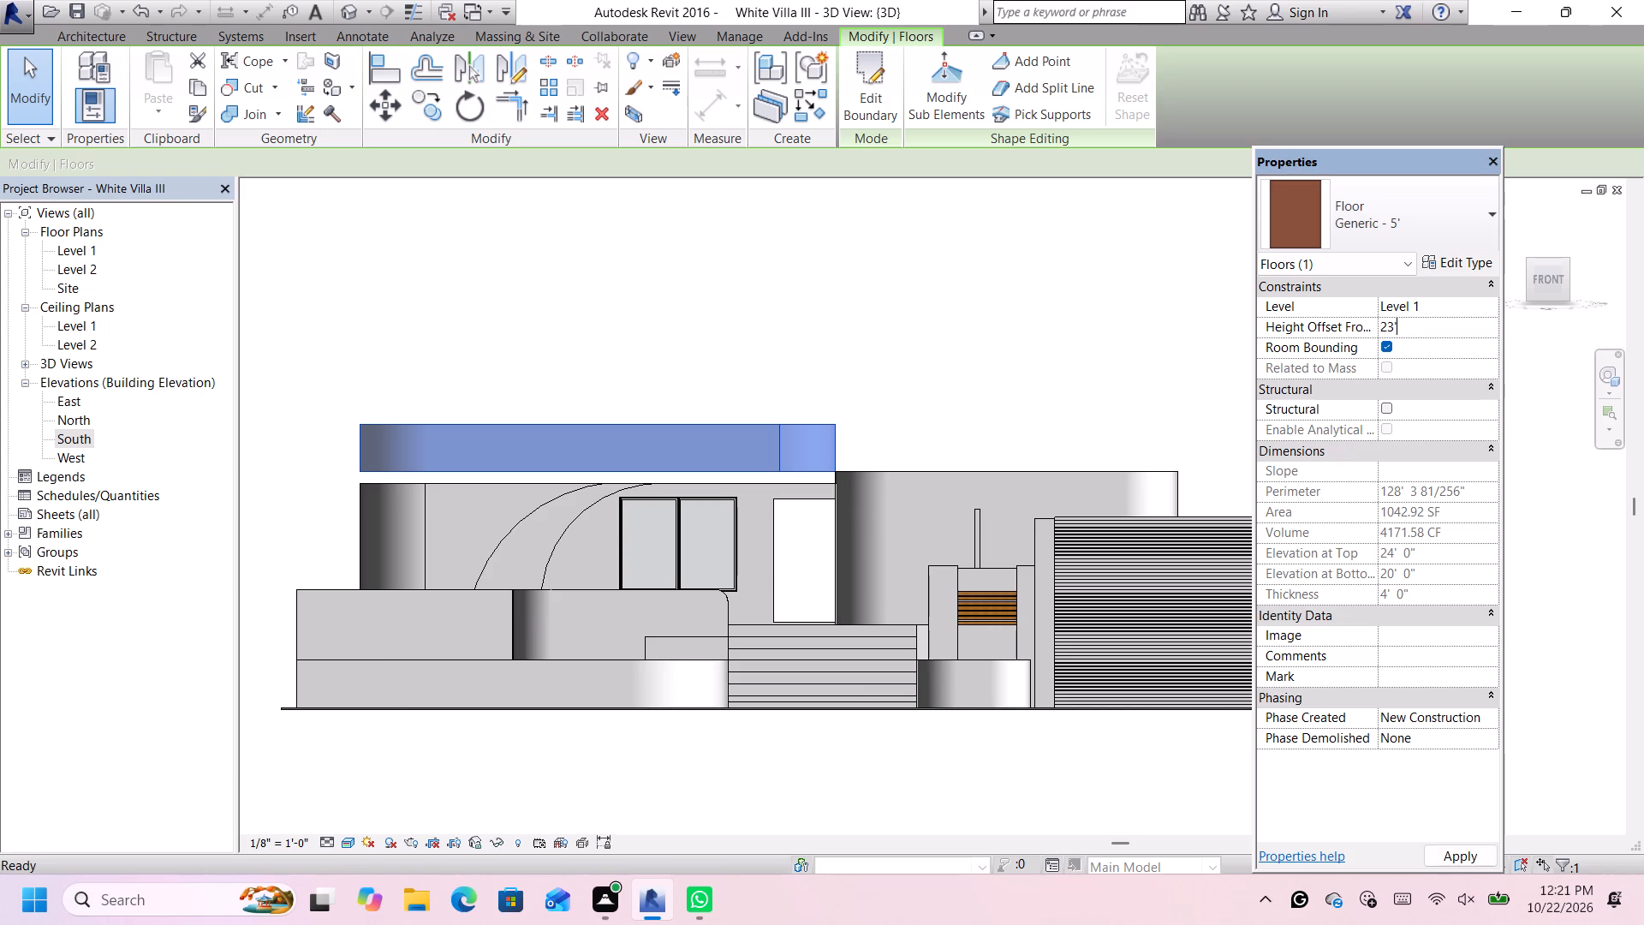
key("Return")
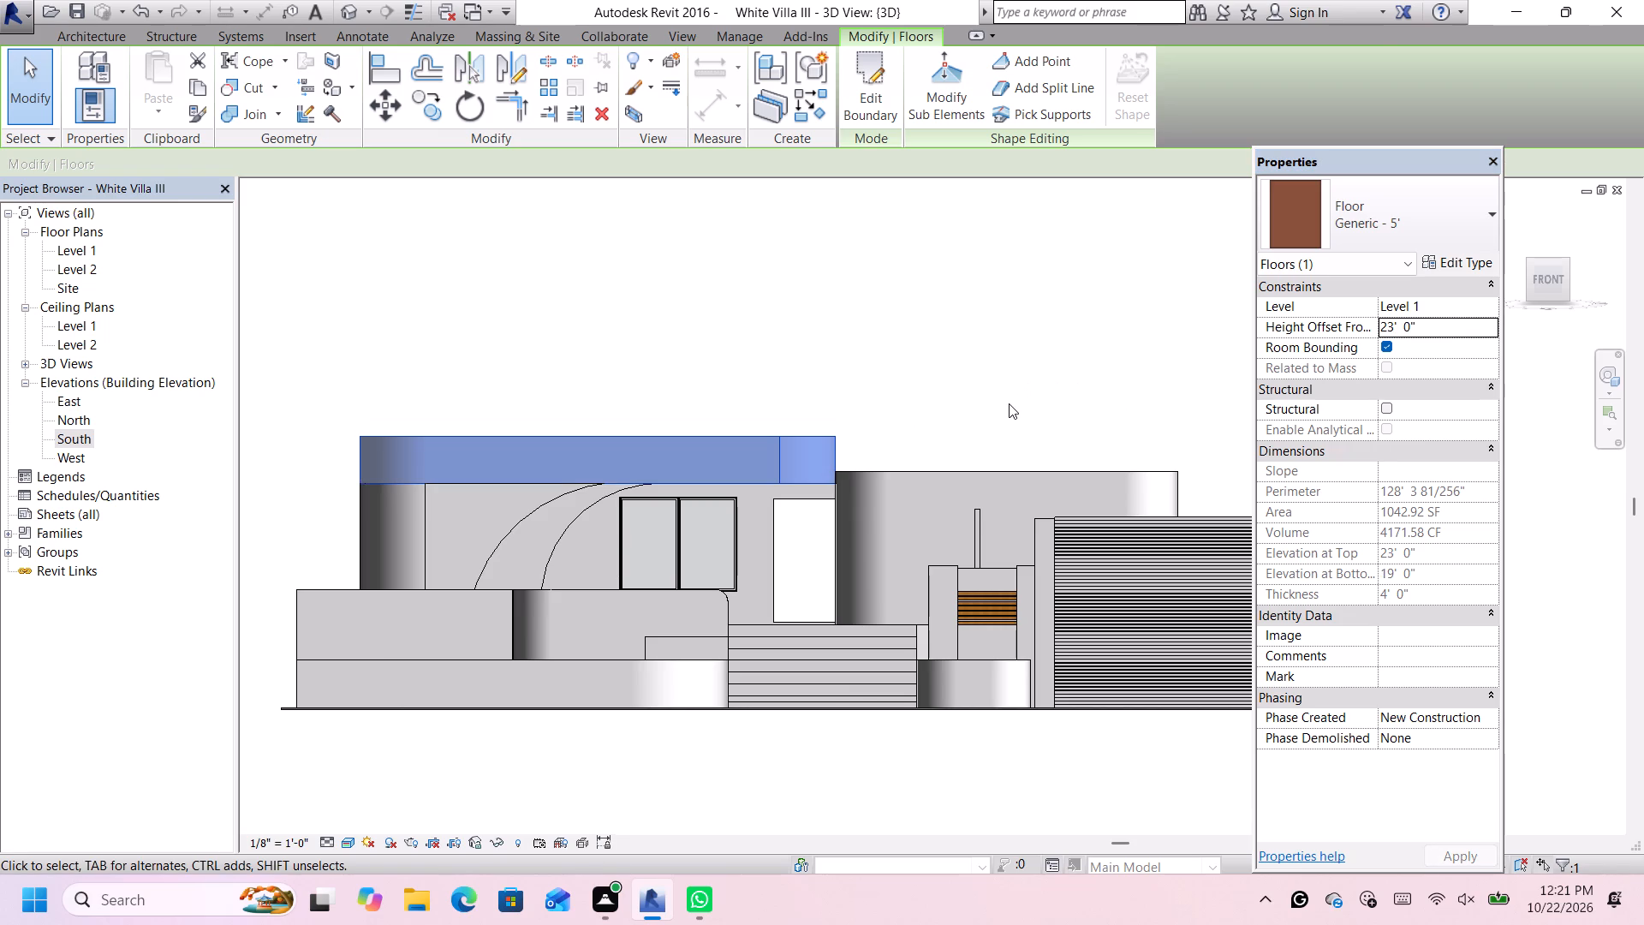
left_click(1009, 403)
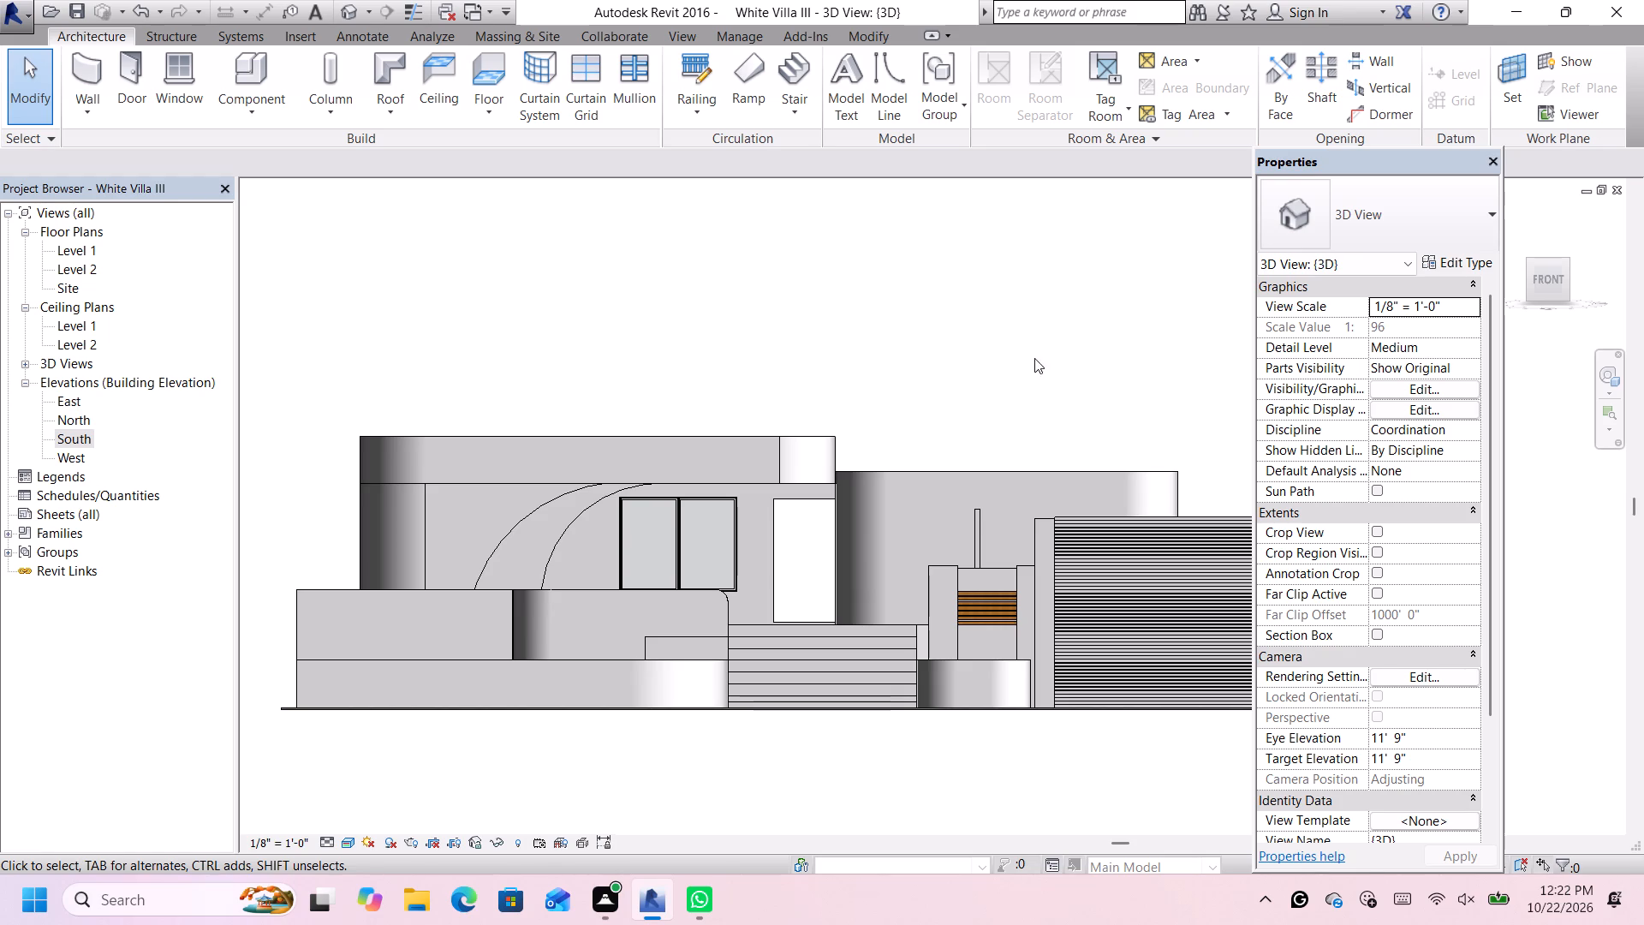
Examine the villa's massing from the front and from the top, comparing the slab with the adjoining rounded-corner room.
scroll(769, 431, "down", 2)
scroll(926, 365, "up", 2)
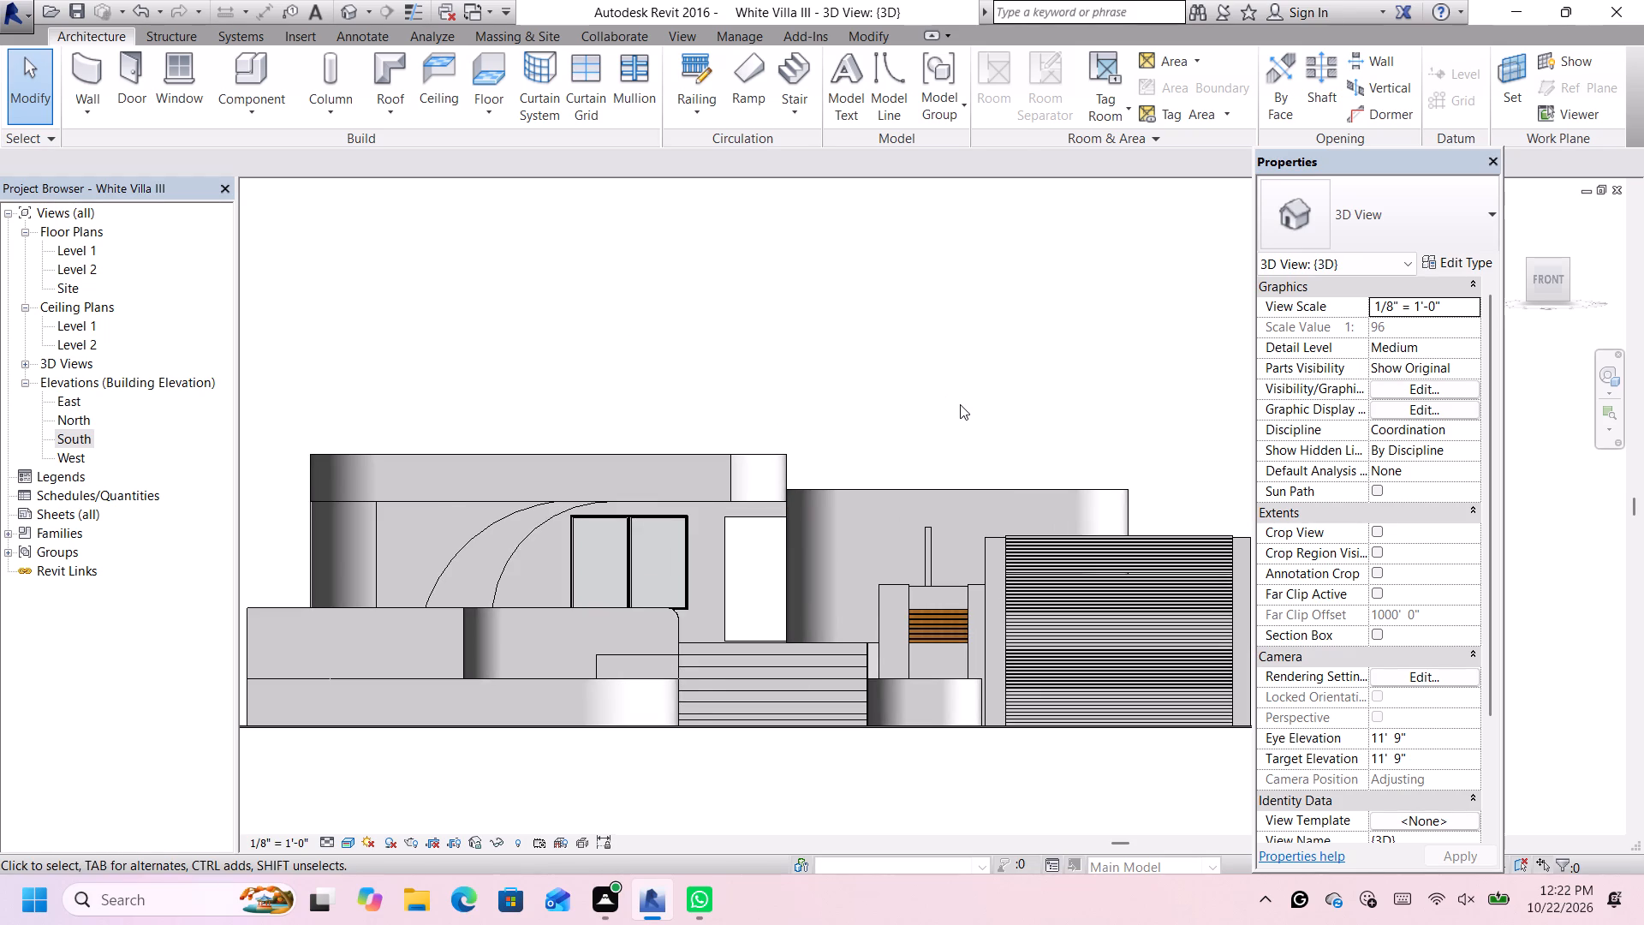
scroll(951, 410, "down", 1)
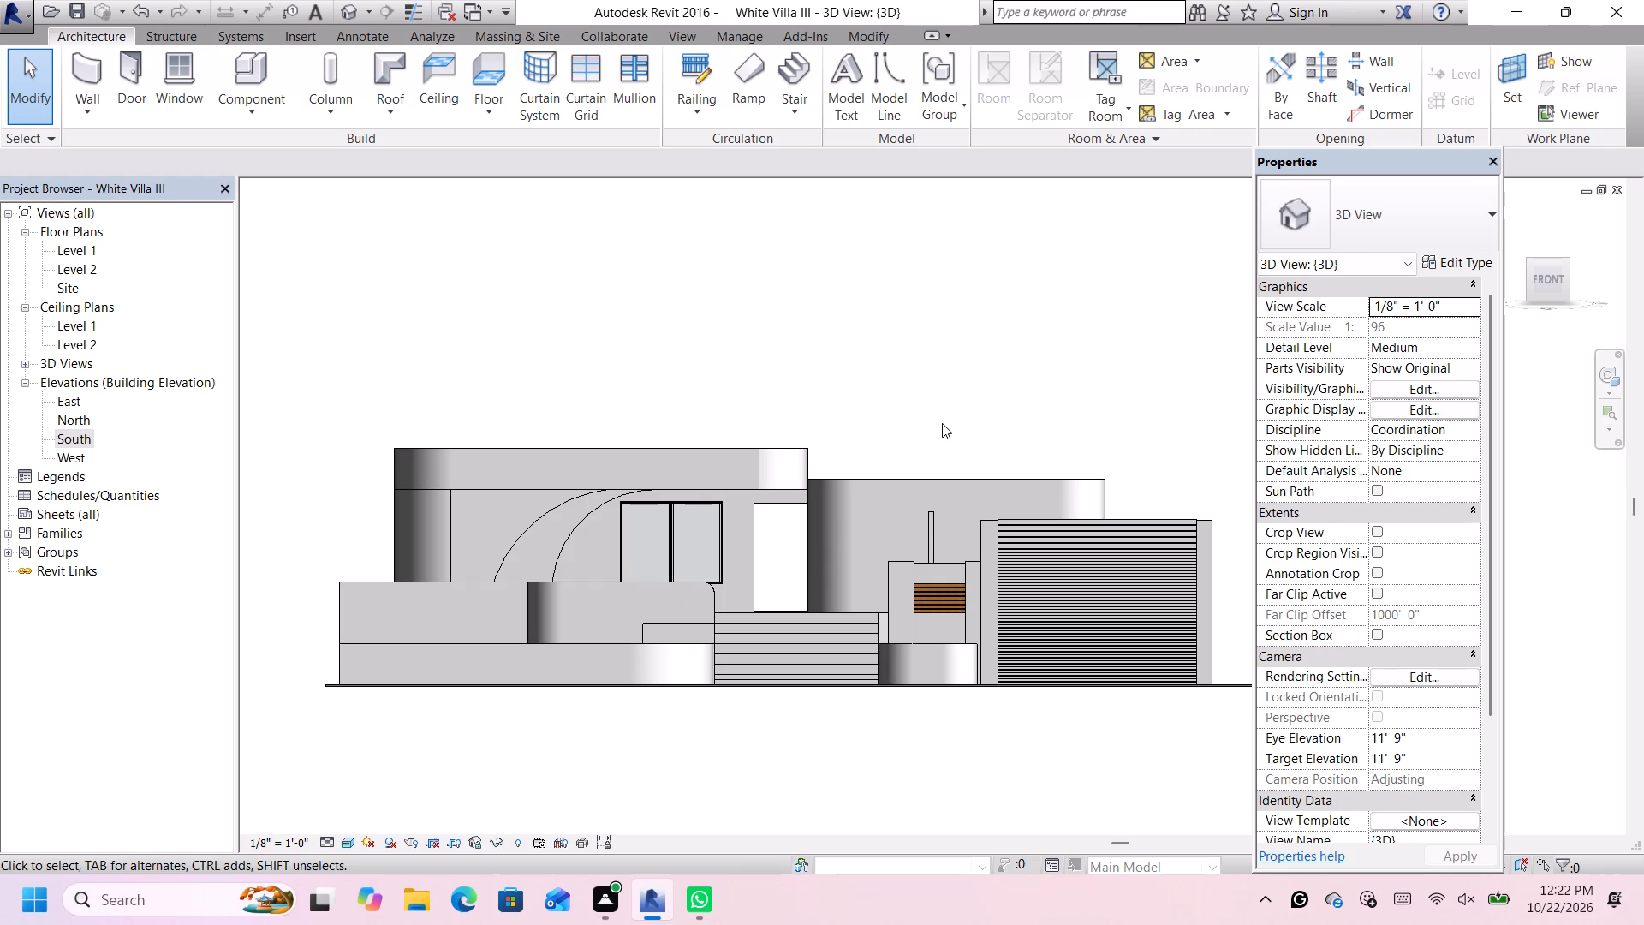
left_click(944, 421)
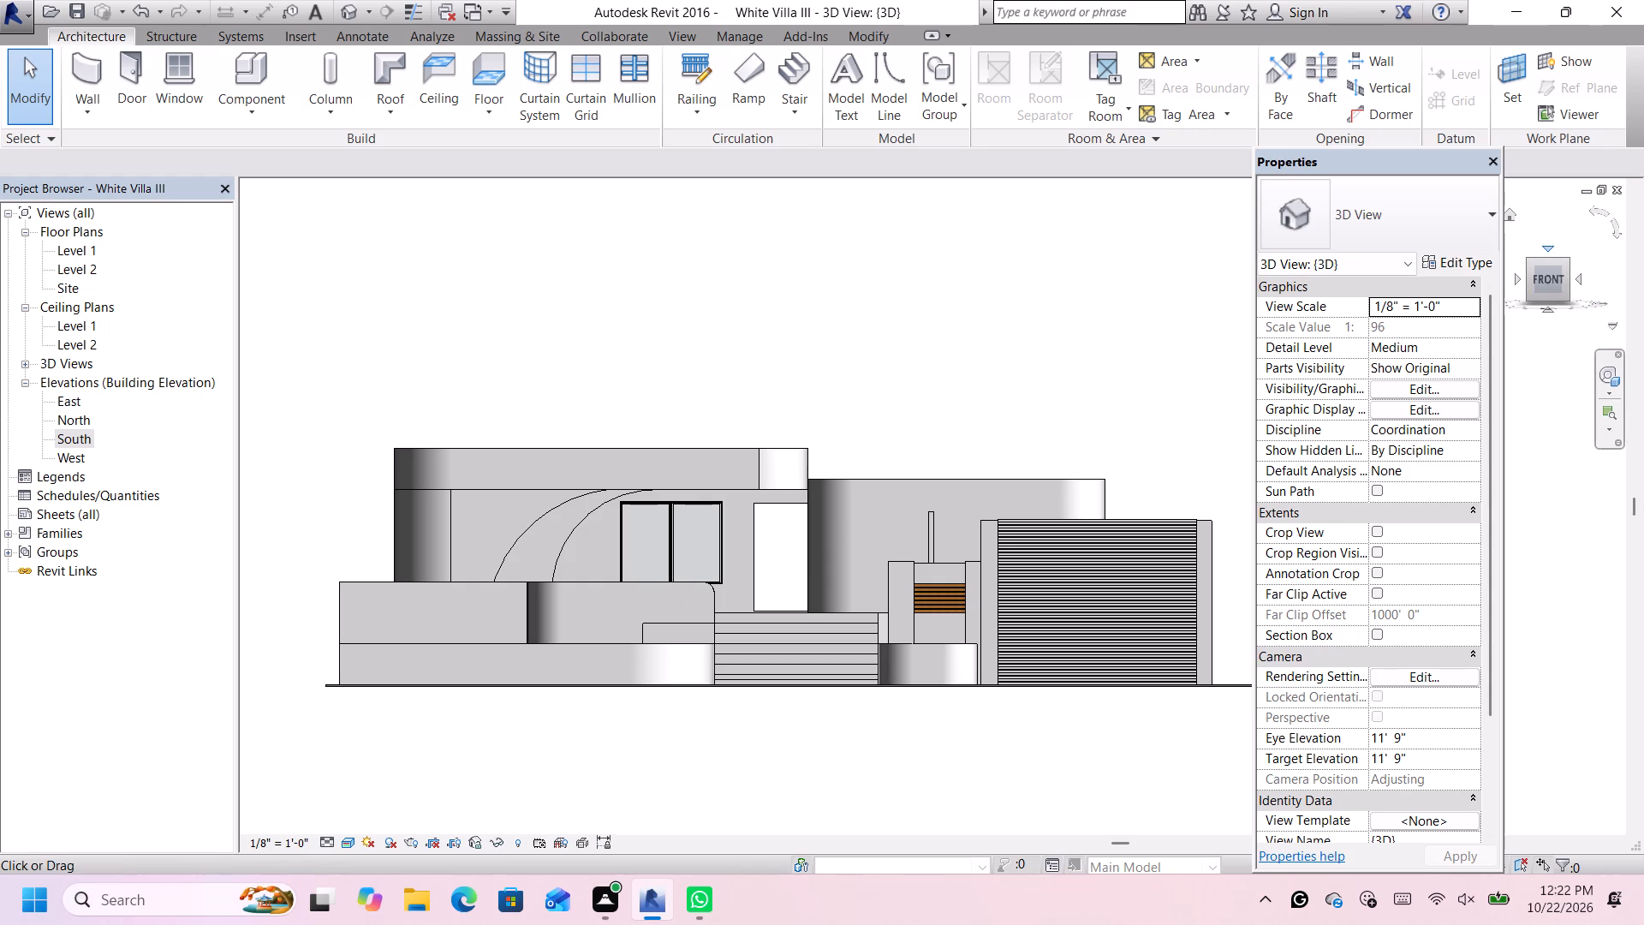
left_click(1549, 260)
scroll(969, 418, "up", 3)
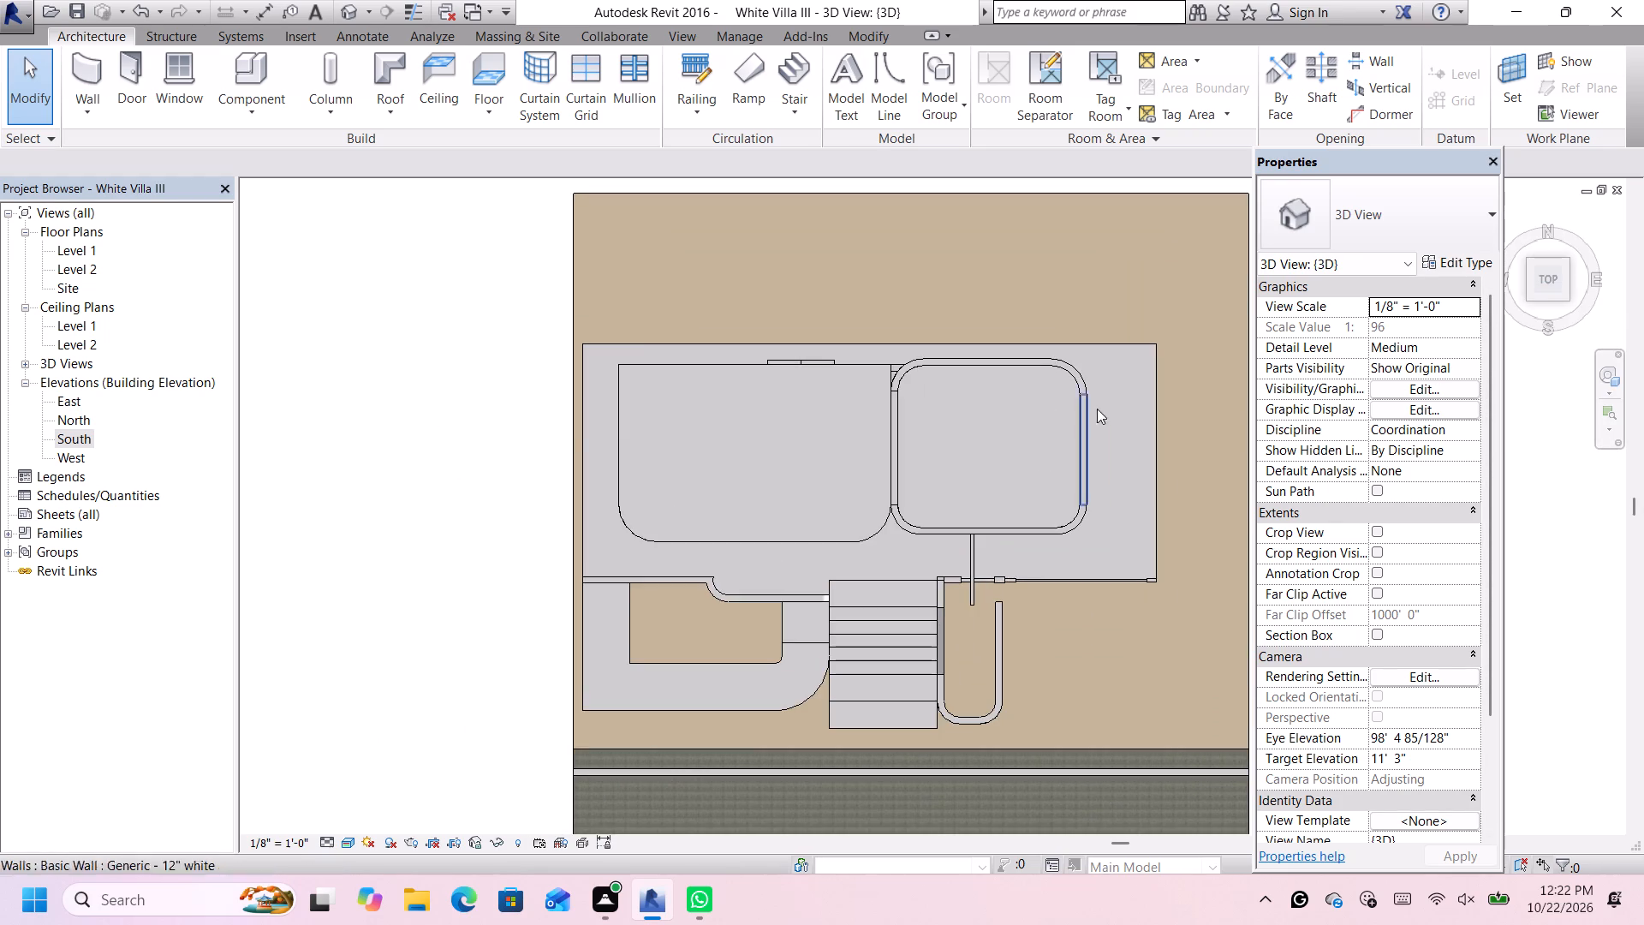
scroll(1103, 403, "up", 3)
scroll(1226, 420, "down", 8)
scroll(1254, 420, "up", 1)
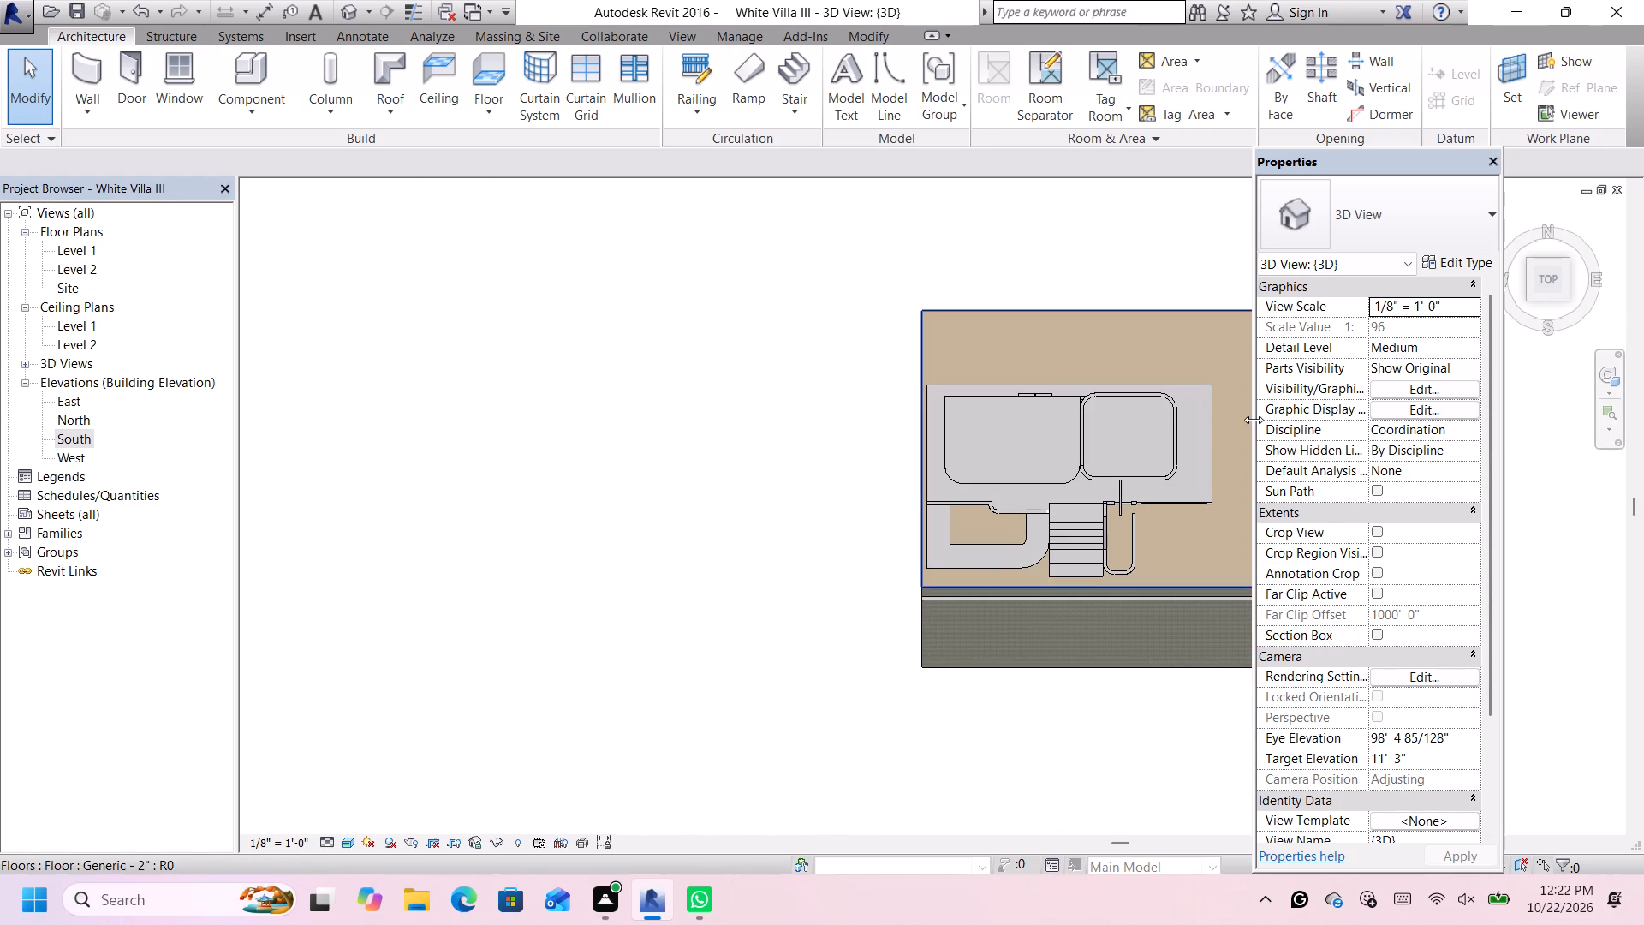
scroll(1254, 420, "up", 4)
scroll(1205, 682, "up", 4)
scroll(1233, 687, "down", 9)
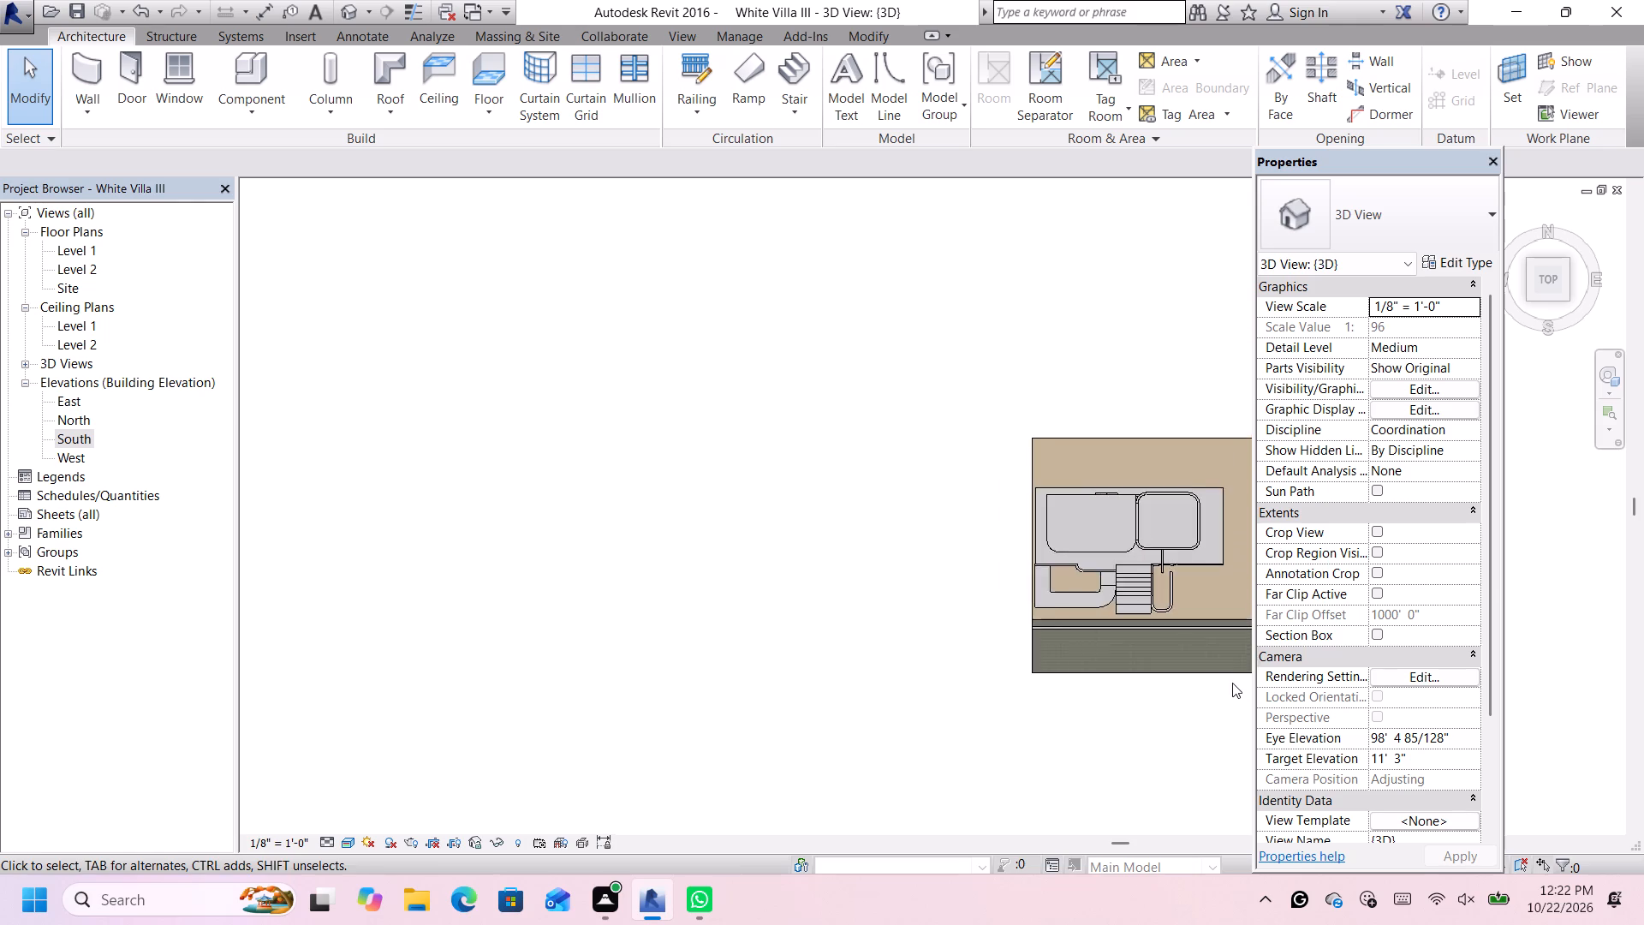
Save the project while starting a new floor, and sketch a rectangular boundary about 41' by 30' 9" around the walled rounded-corner room.
scroll(1232, 683, "down", 3)
scroll(1270, 600, "up", 14)
scroll(1200, 681, "down", 2)
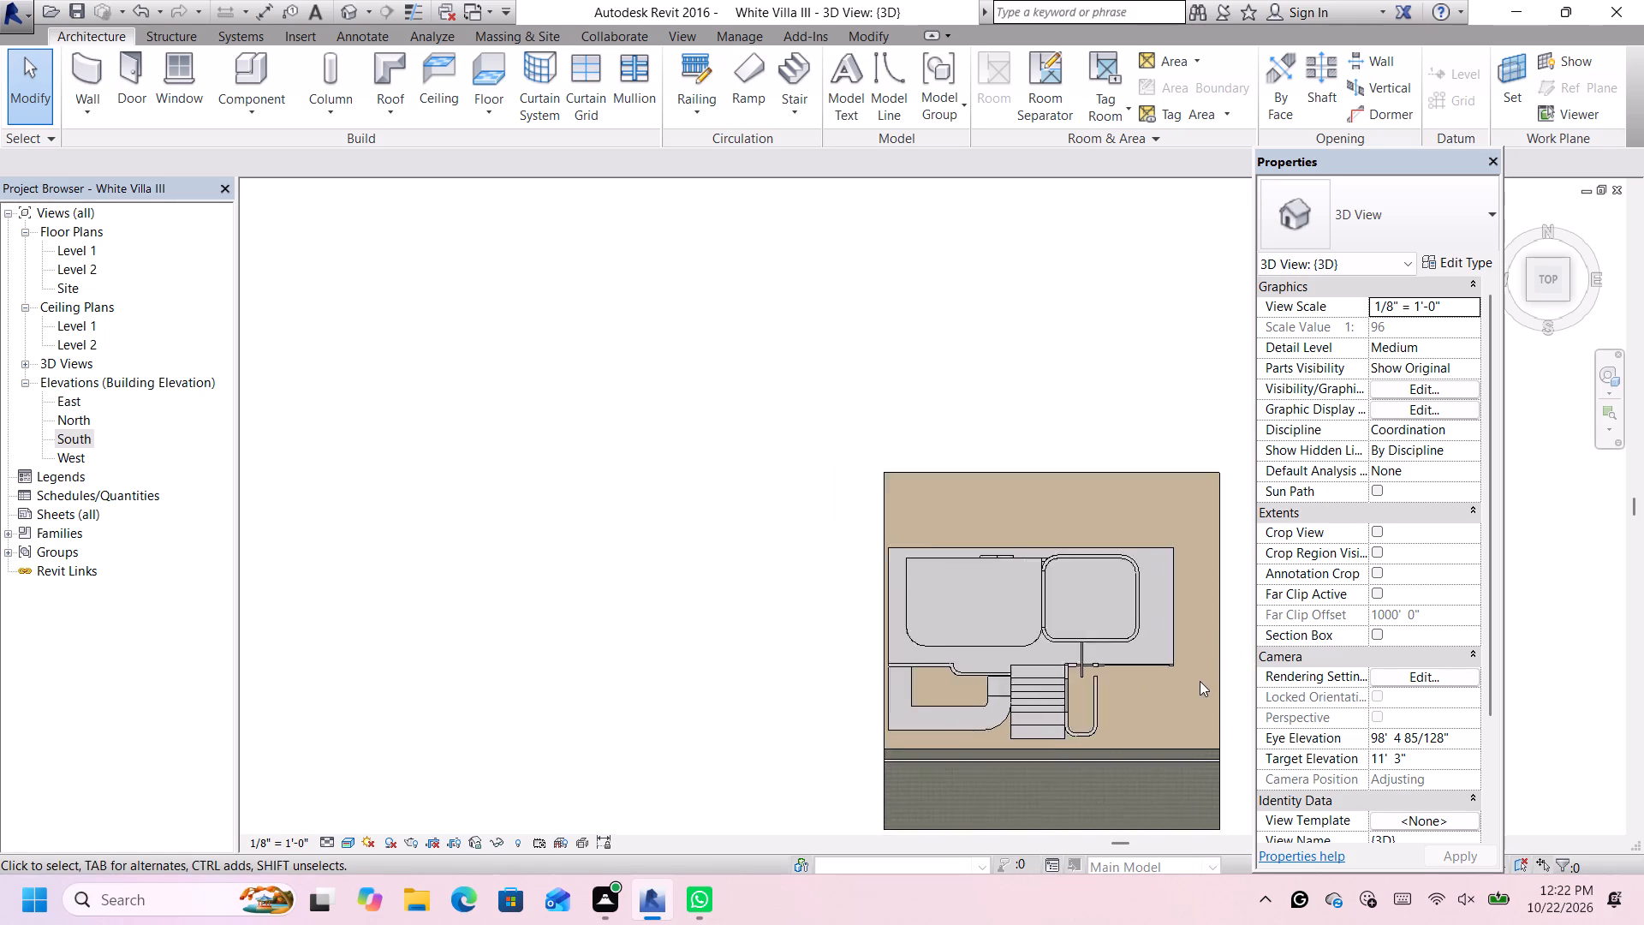
scroll(1225, 733, "up", 2)
scroll(1215, 773, "down", 3)
scroll(1228, 826, "up", 7)
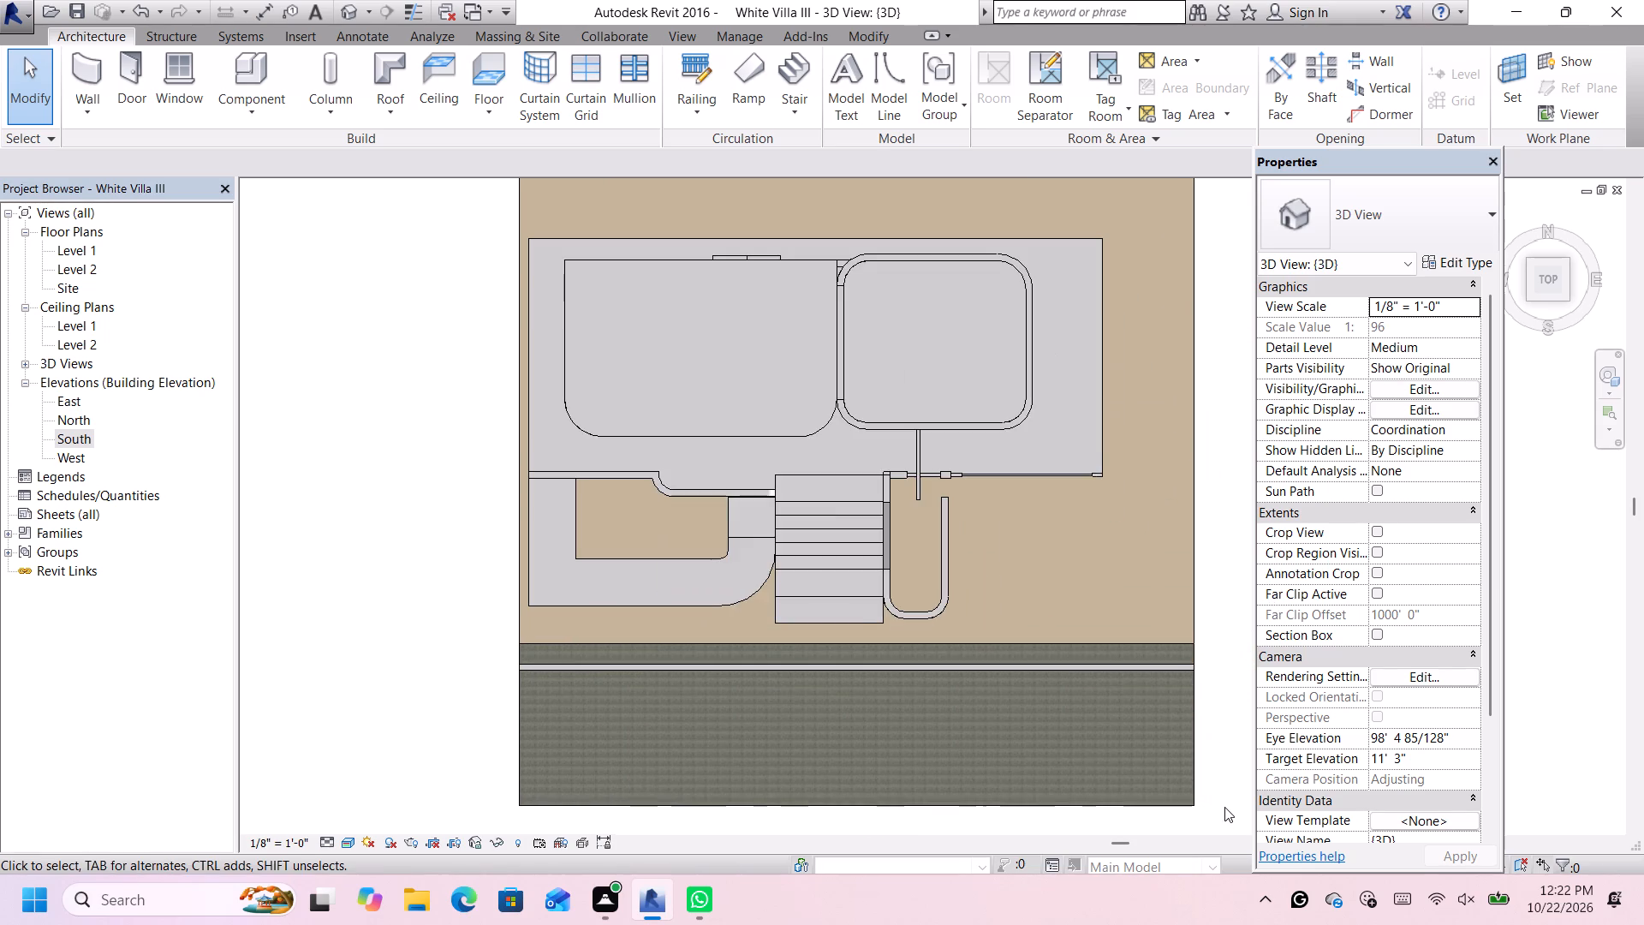
scroll(1104, 455, "up", 1)
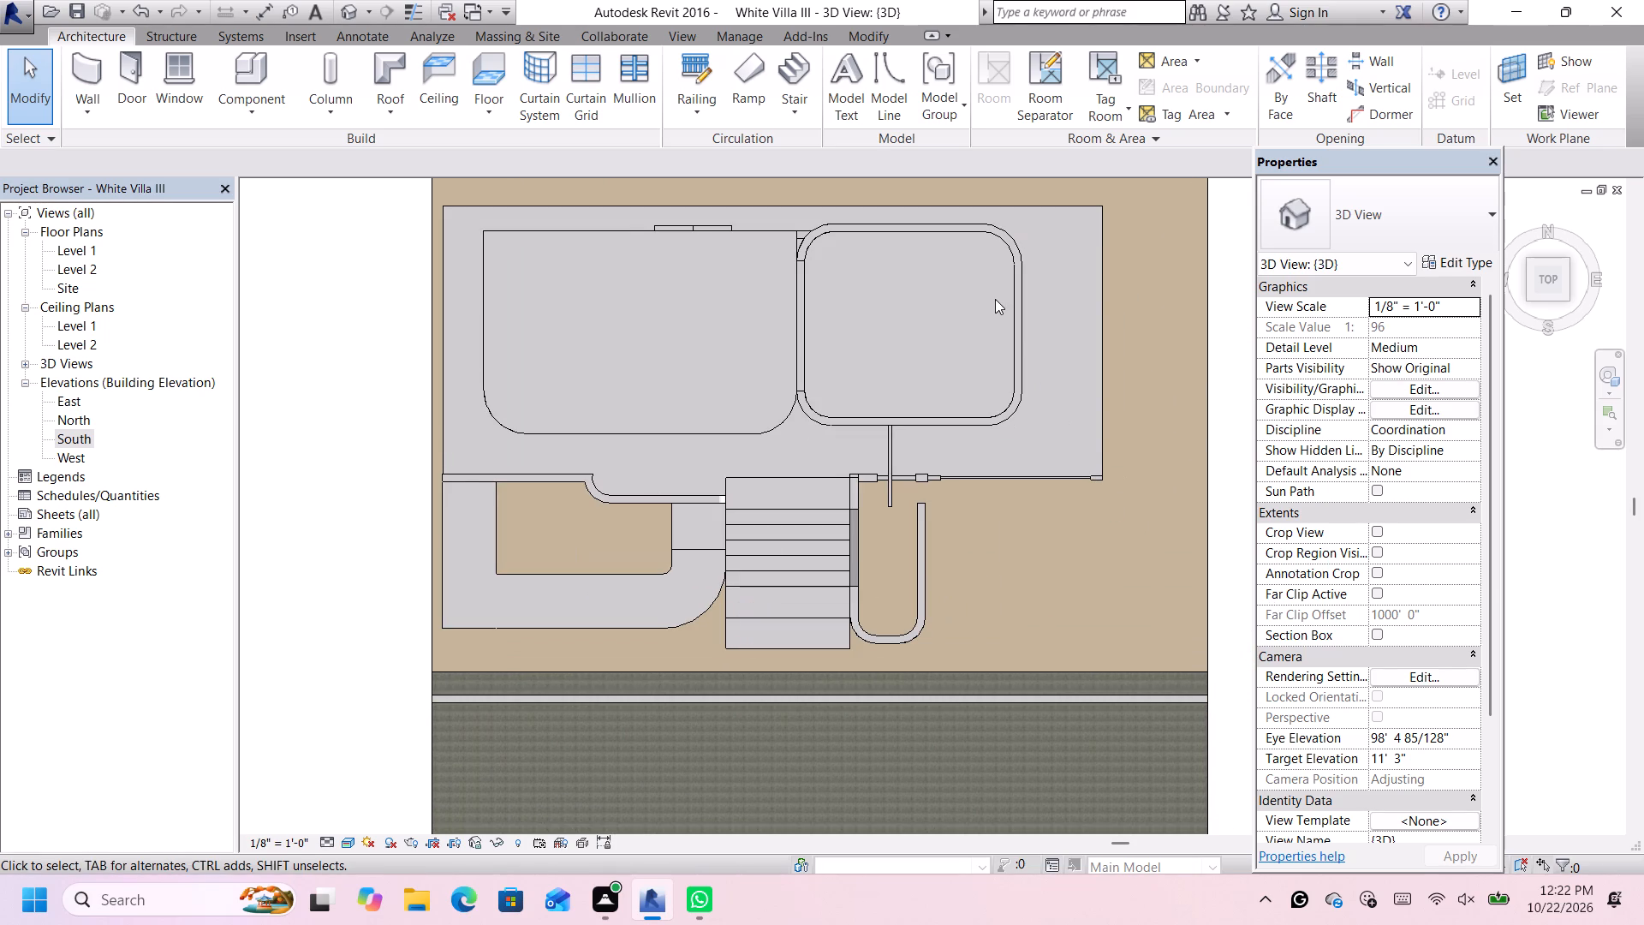
left_click(496, 77)
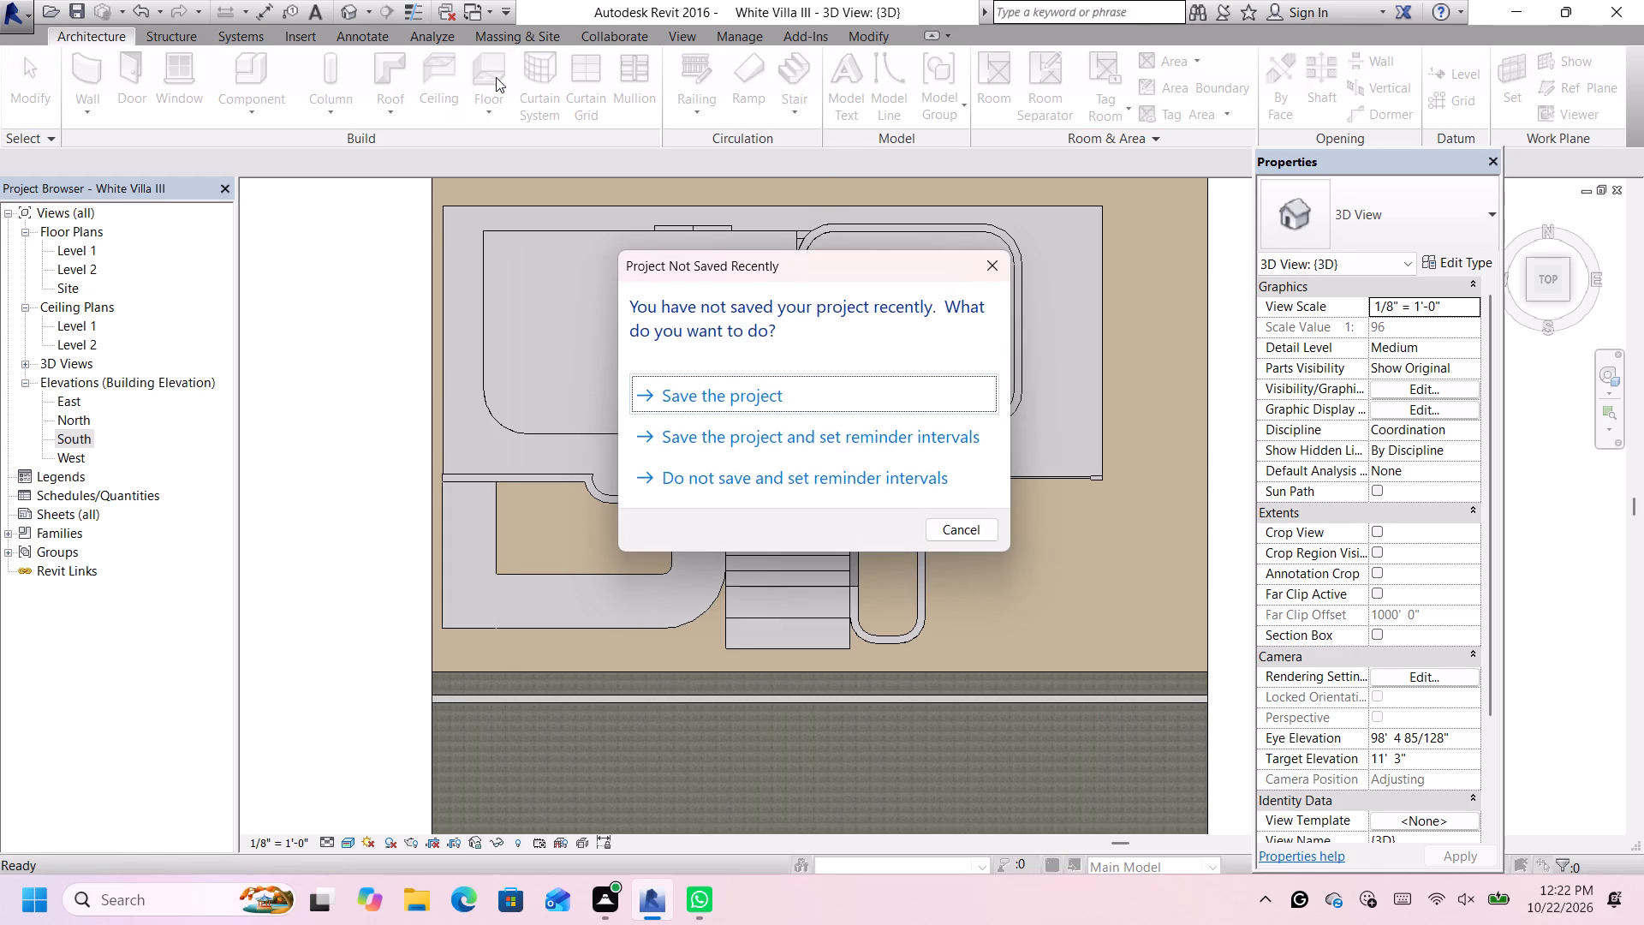
left_click(771, 392)
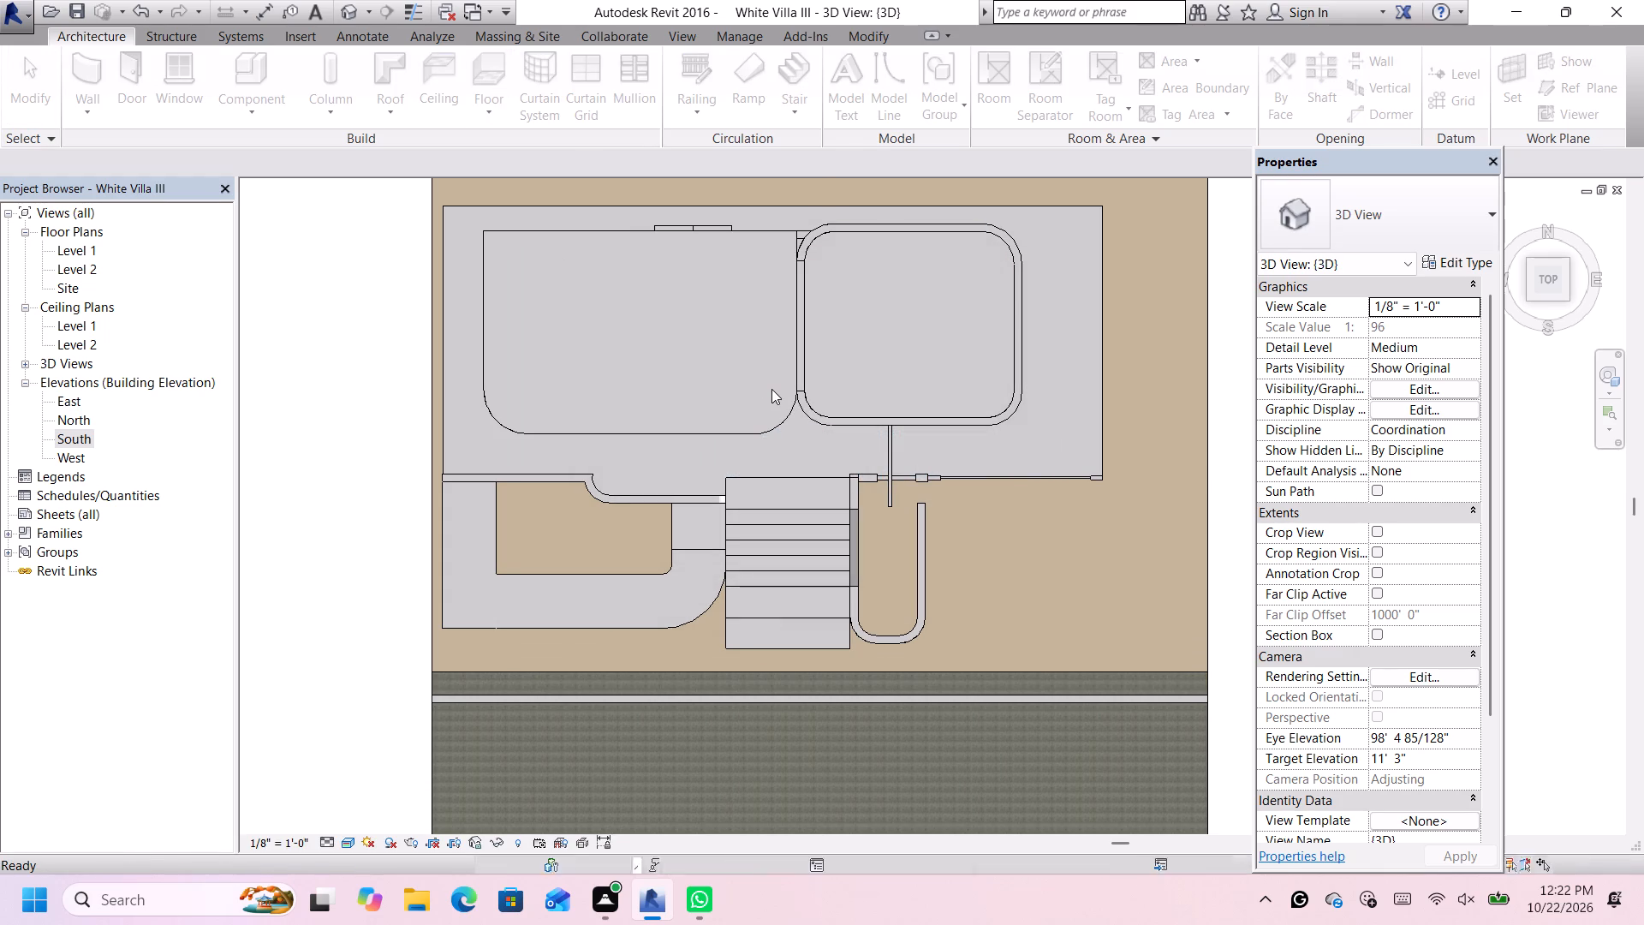
left_click(1045, 58)
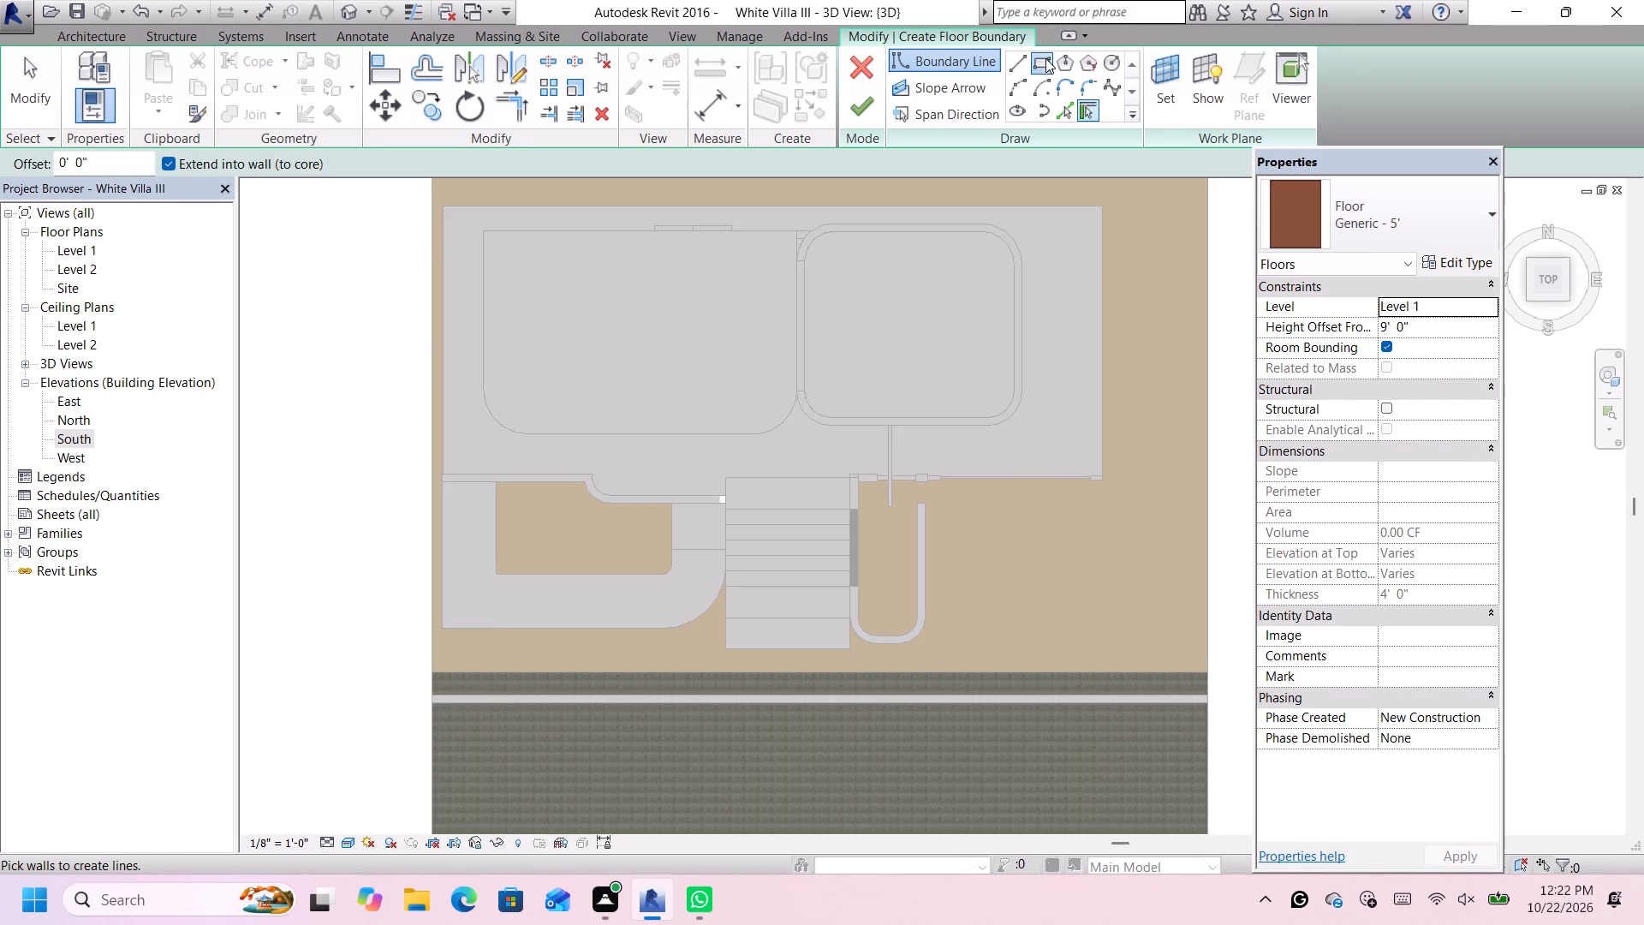
scroll(785, 220, "up", 2)
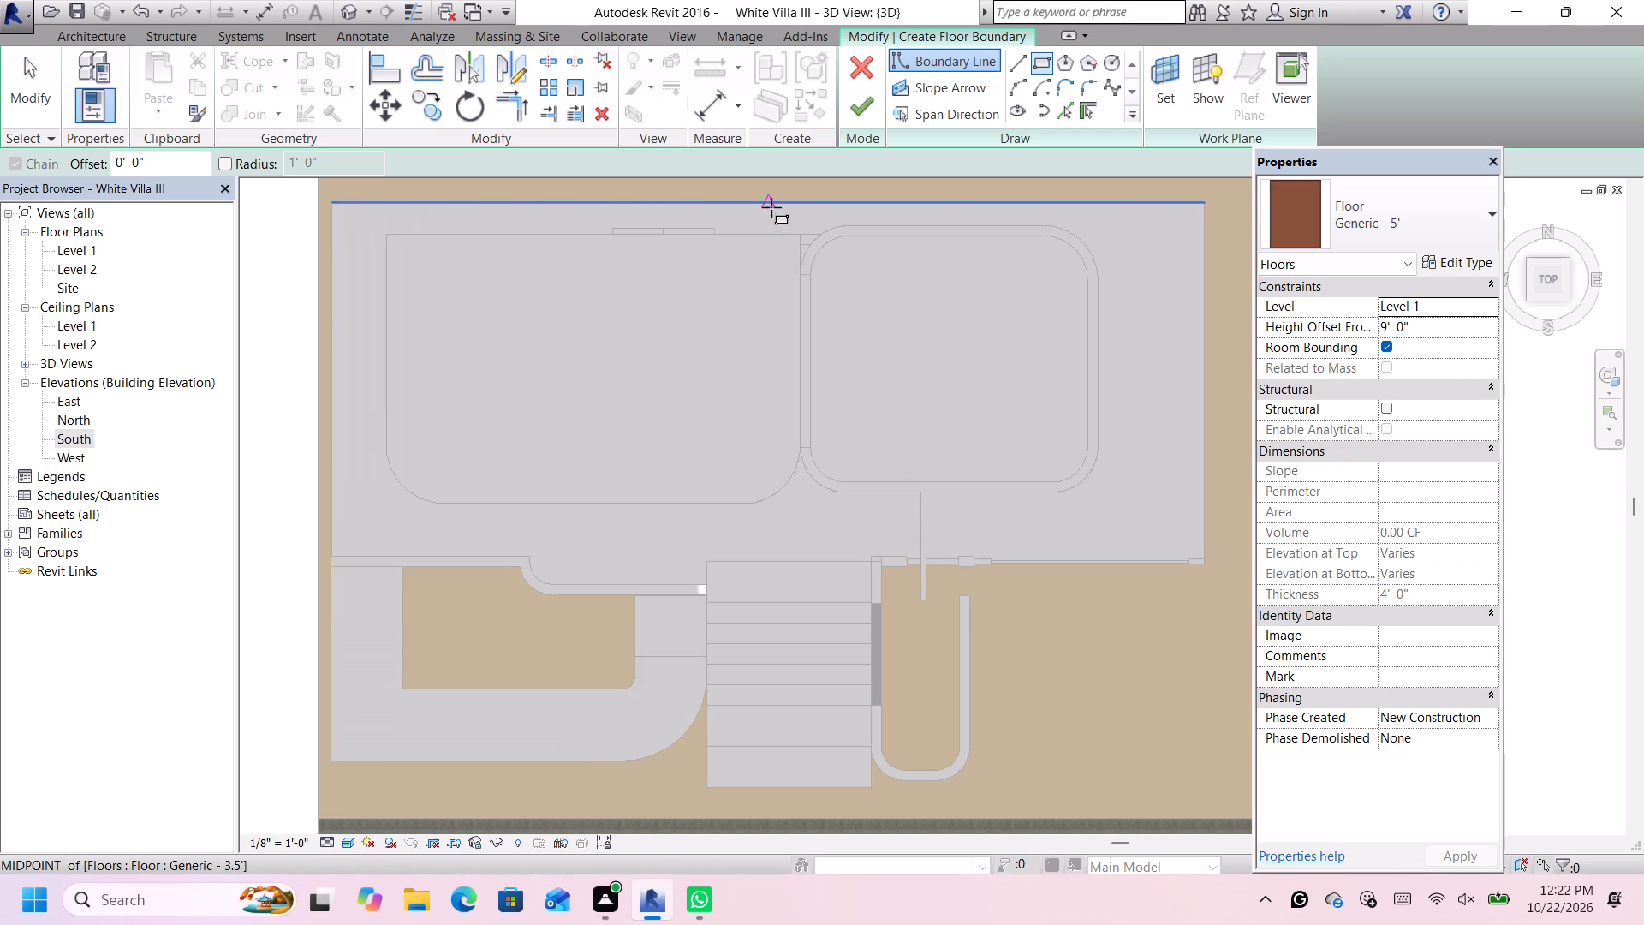
left_click(771, 201)
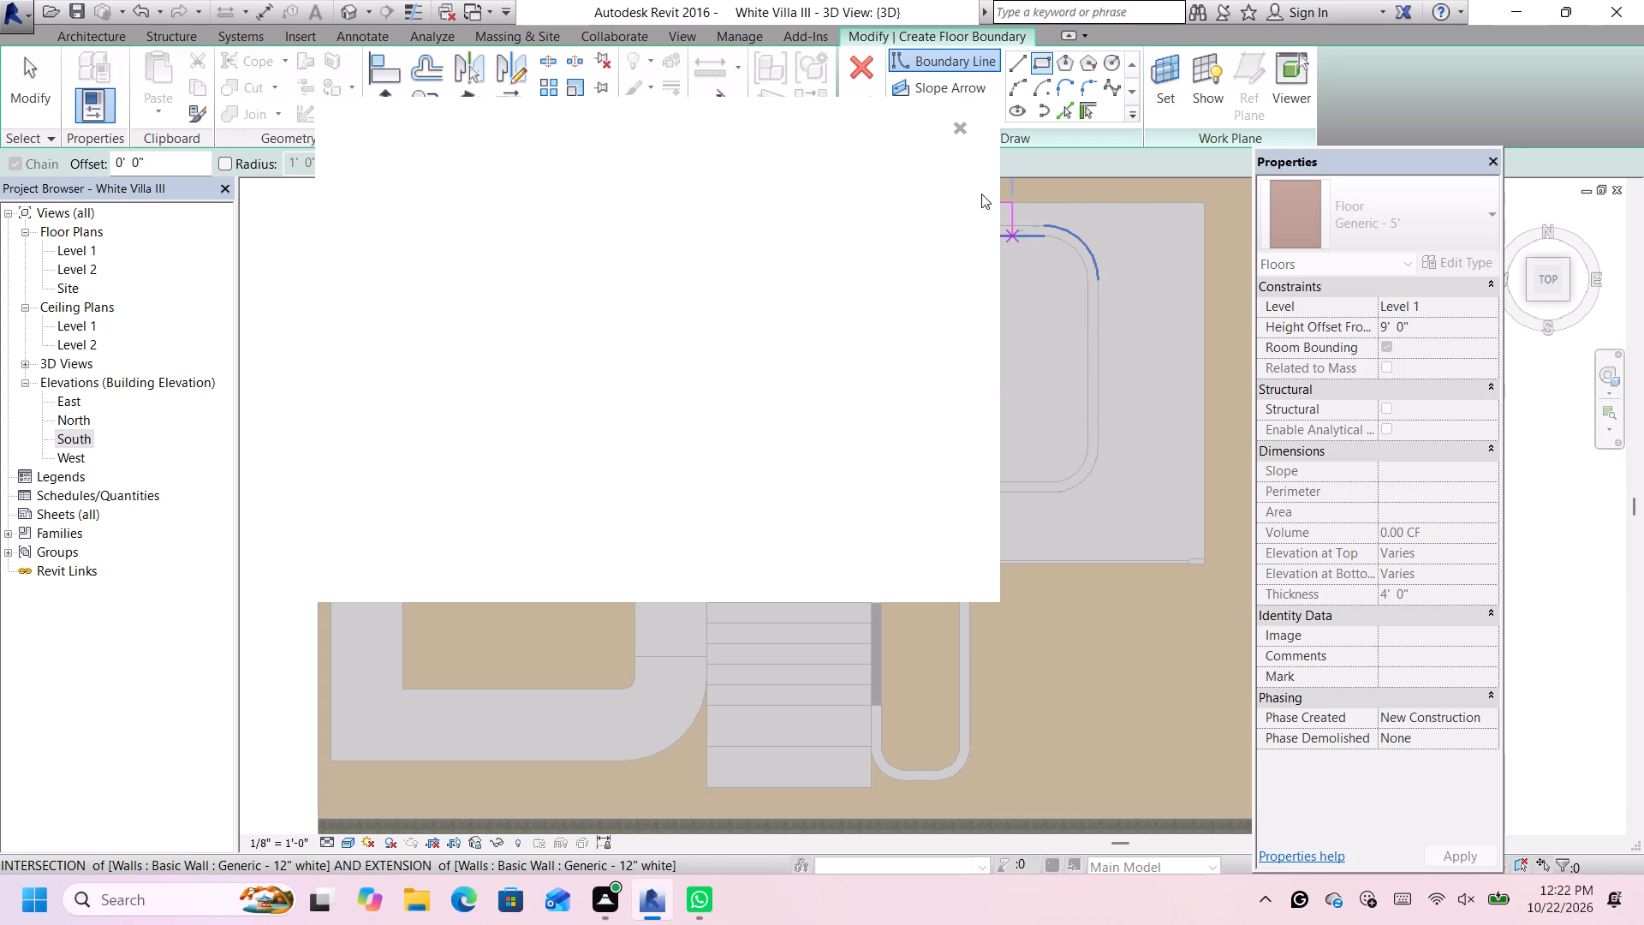
left_click(960, 119)
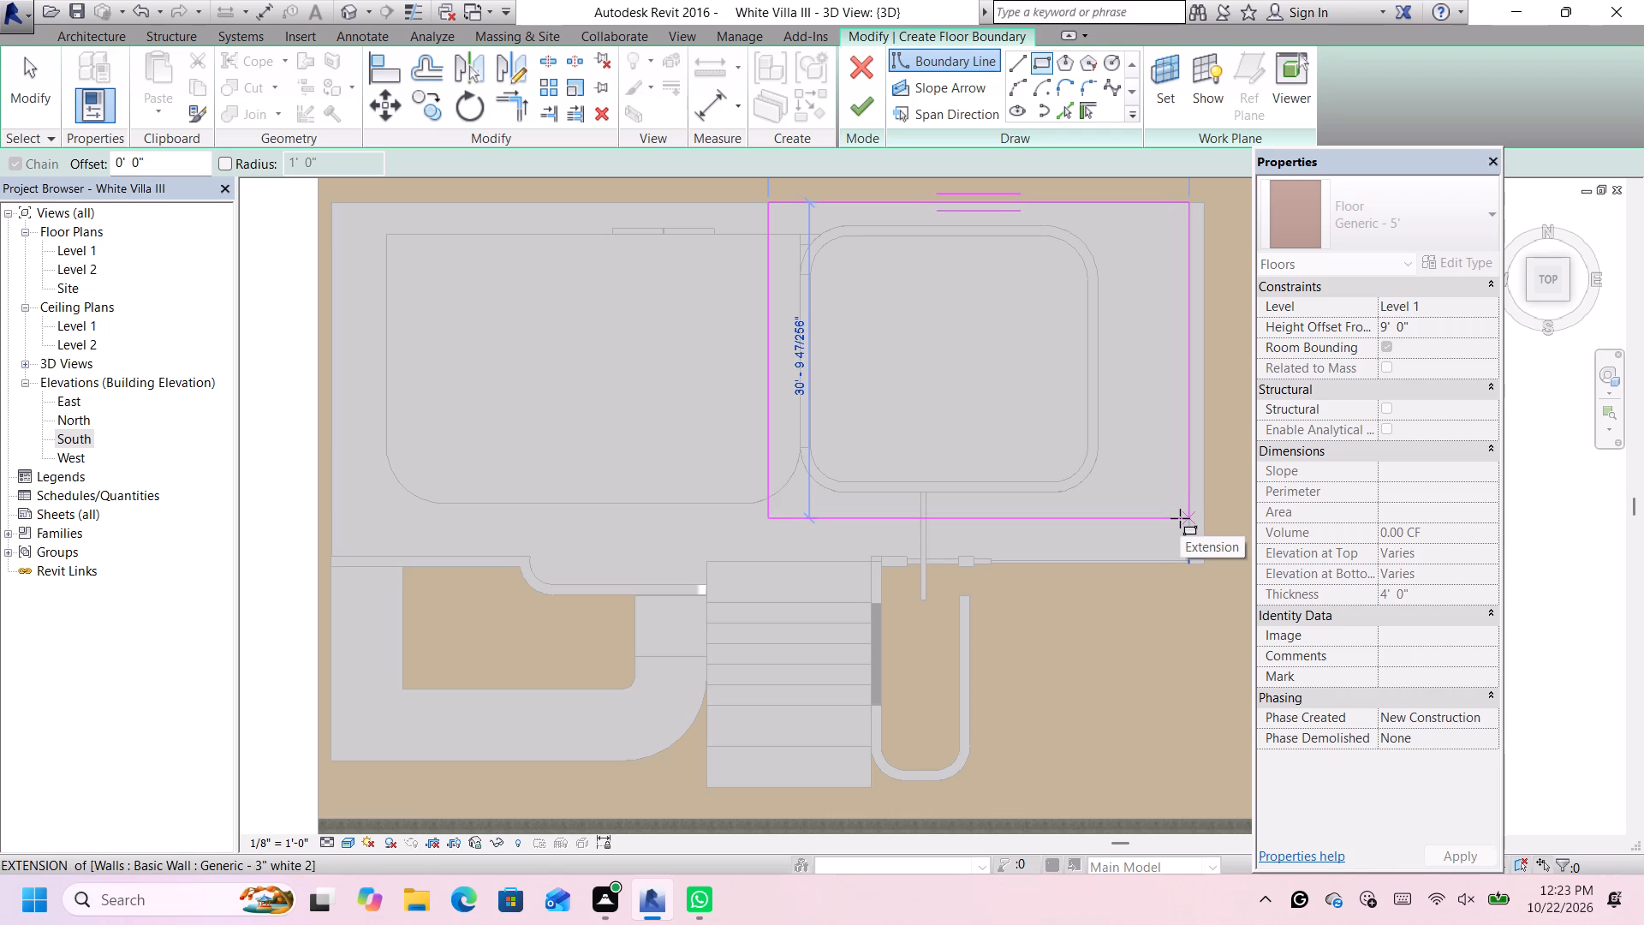
left_click(1180, 518)
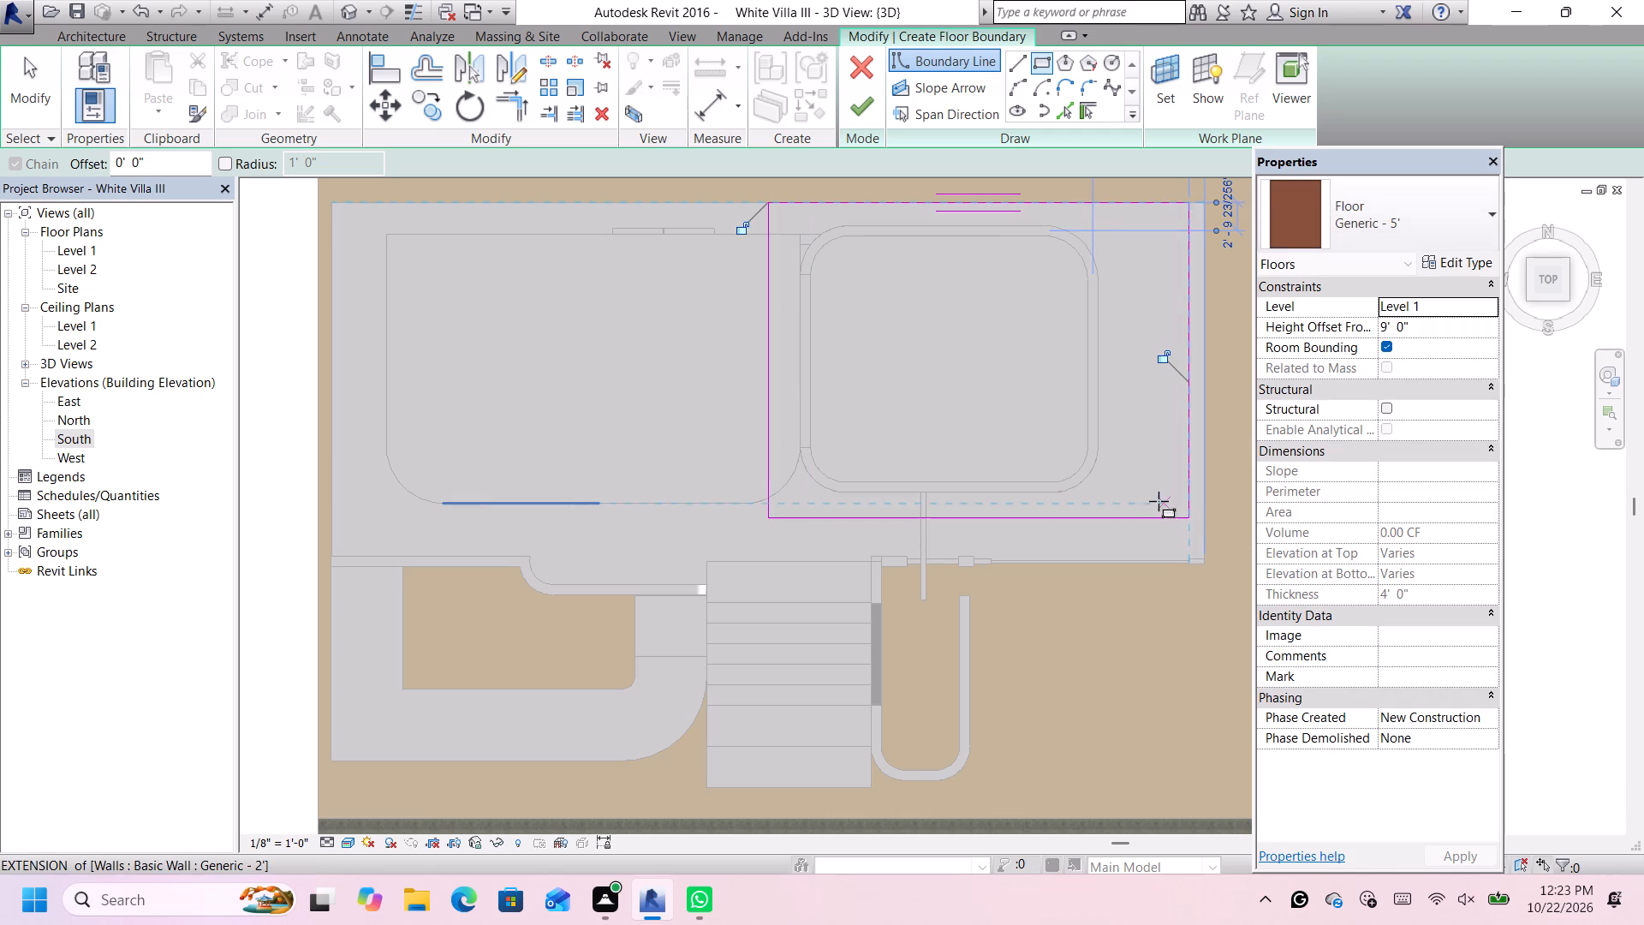
key("Escape")
key("Escape")
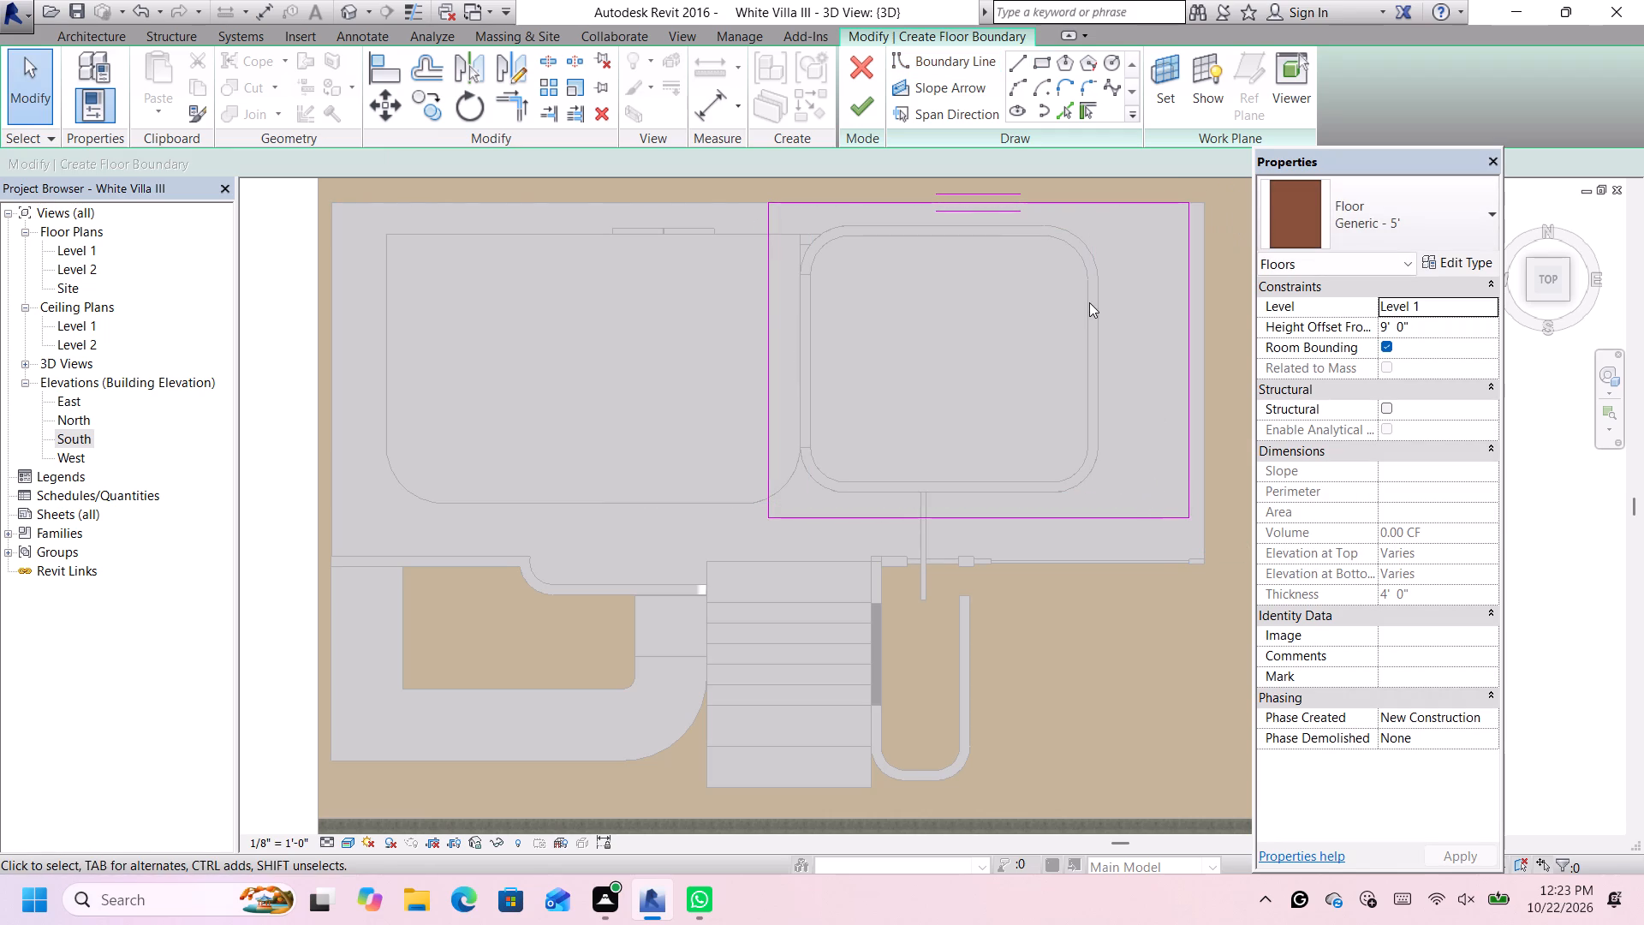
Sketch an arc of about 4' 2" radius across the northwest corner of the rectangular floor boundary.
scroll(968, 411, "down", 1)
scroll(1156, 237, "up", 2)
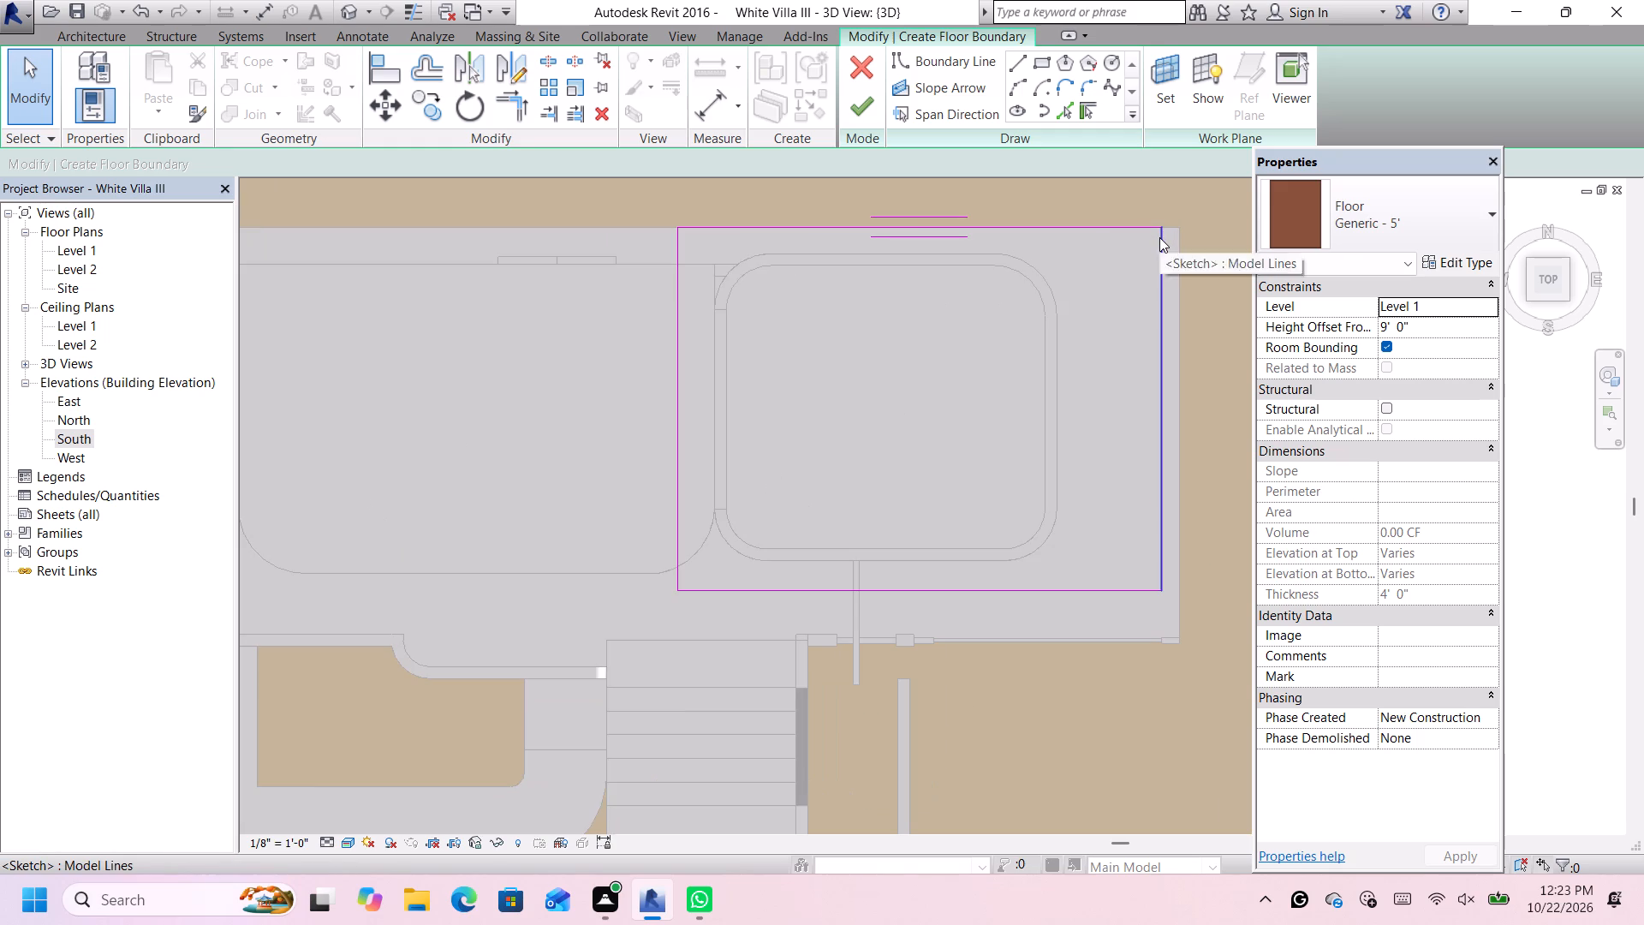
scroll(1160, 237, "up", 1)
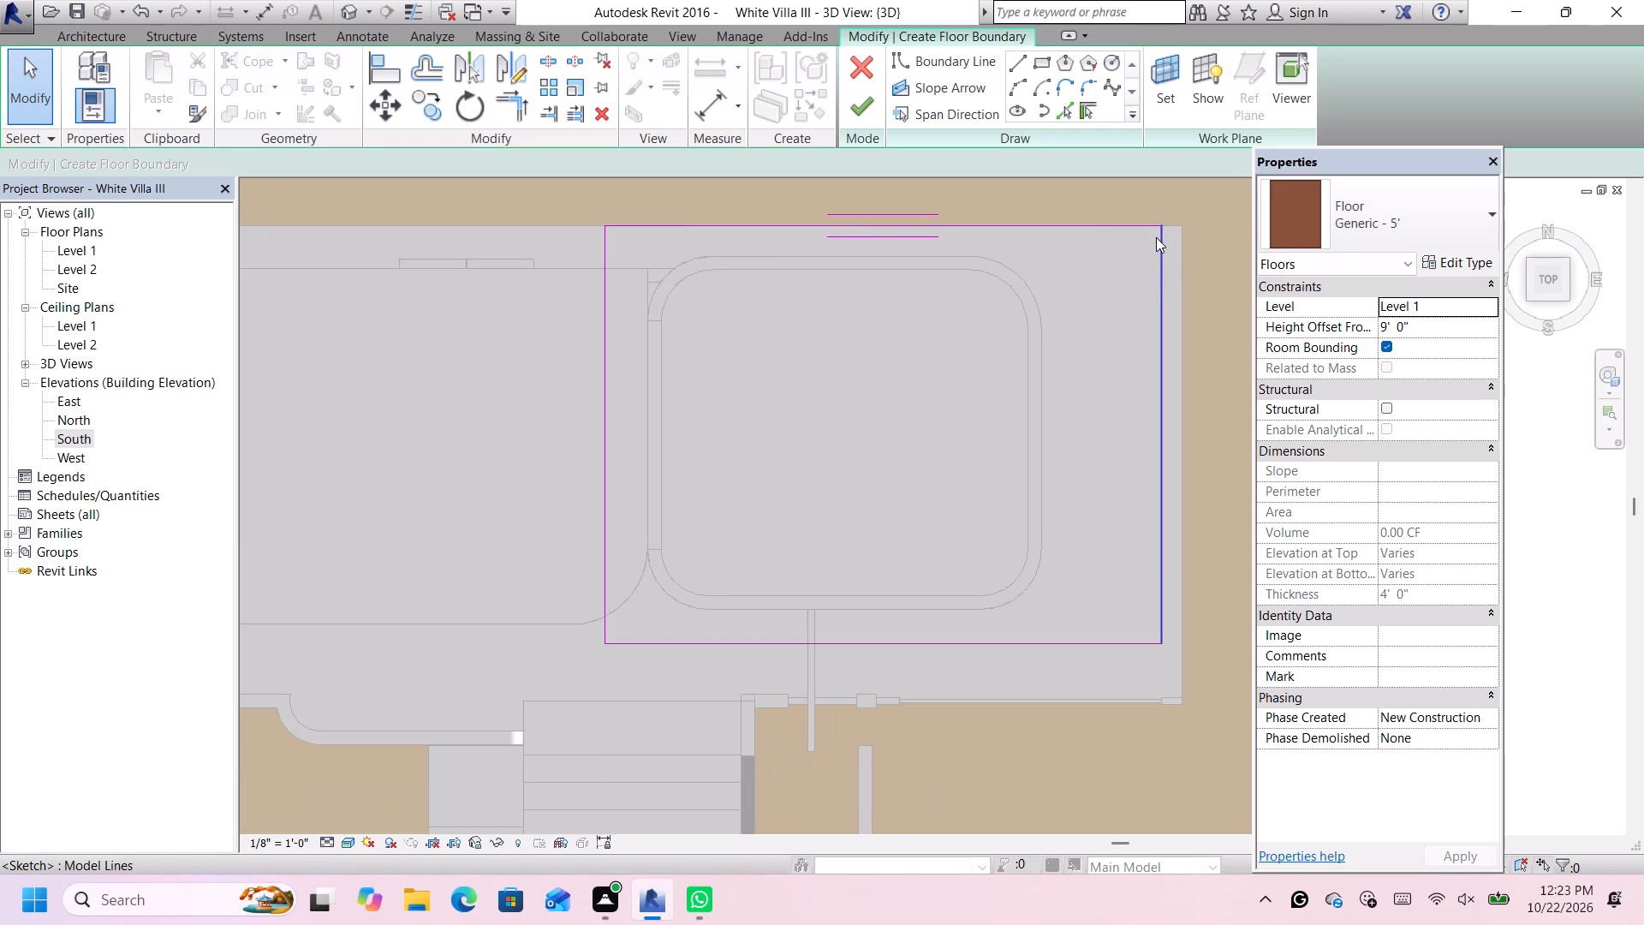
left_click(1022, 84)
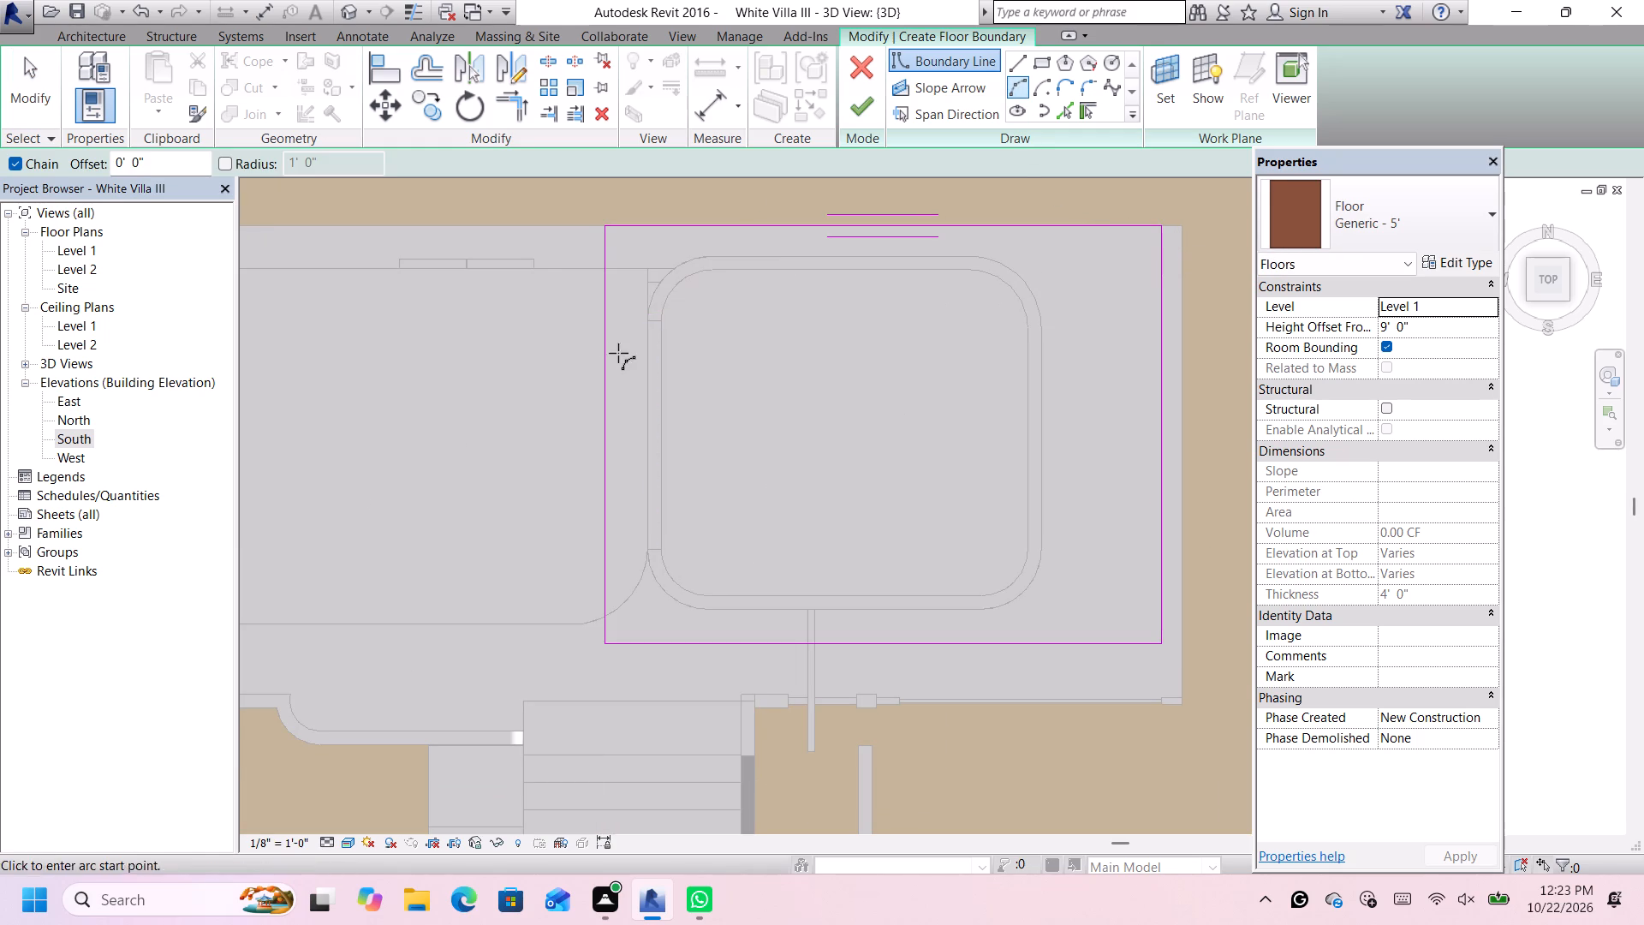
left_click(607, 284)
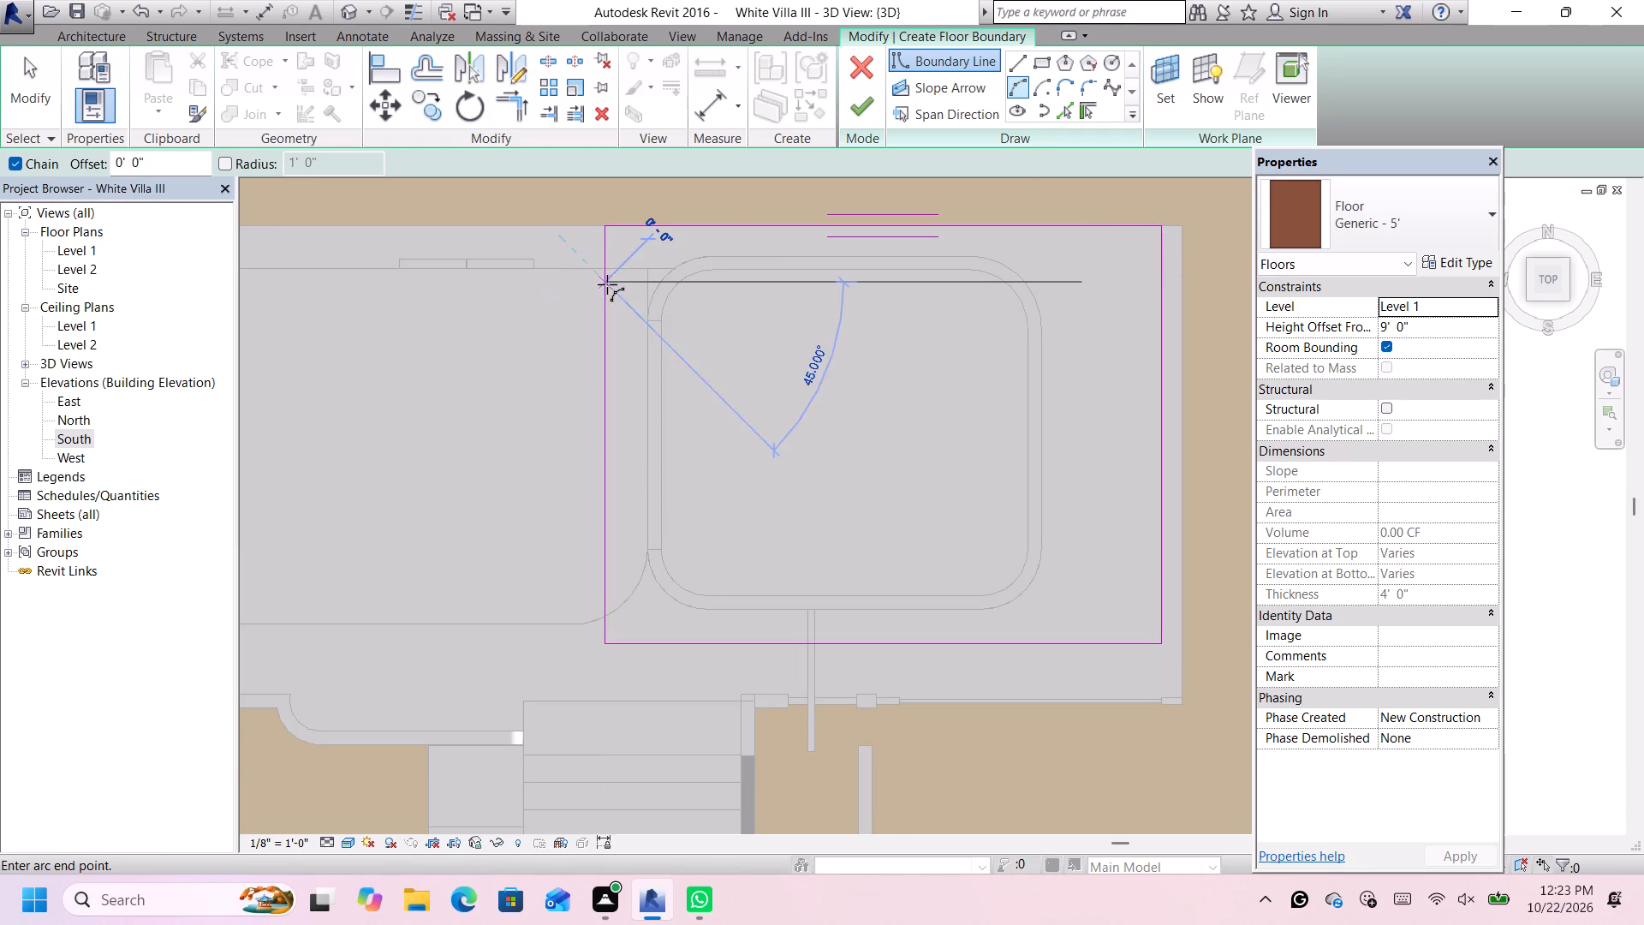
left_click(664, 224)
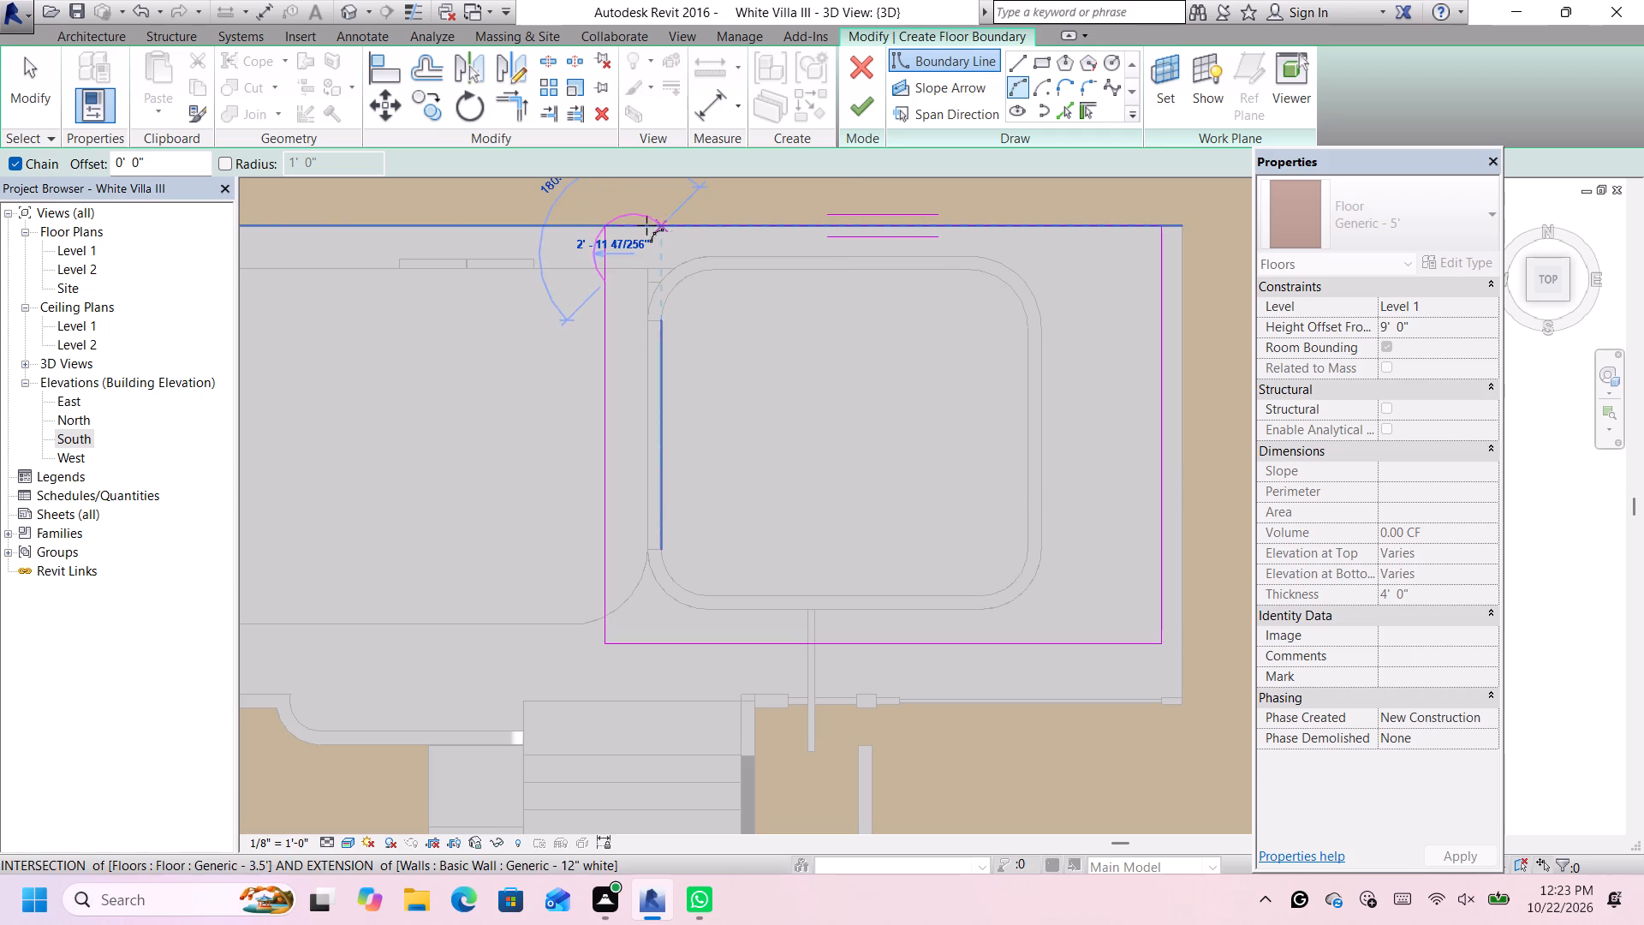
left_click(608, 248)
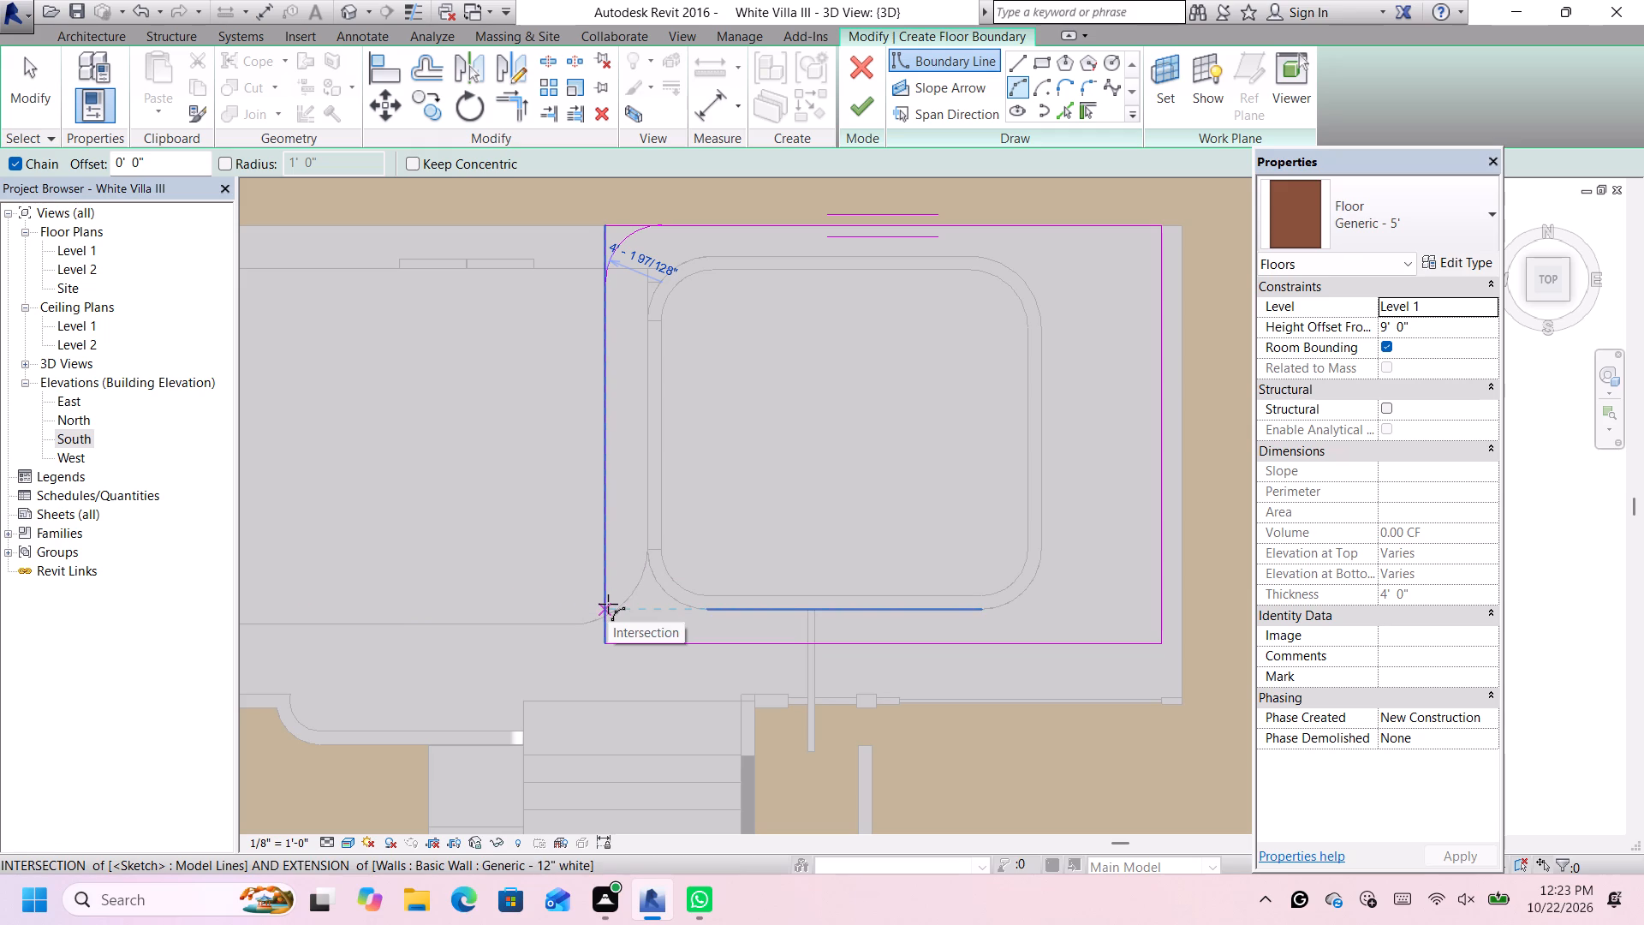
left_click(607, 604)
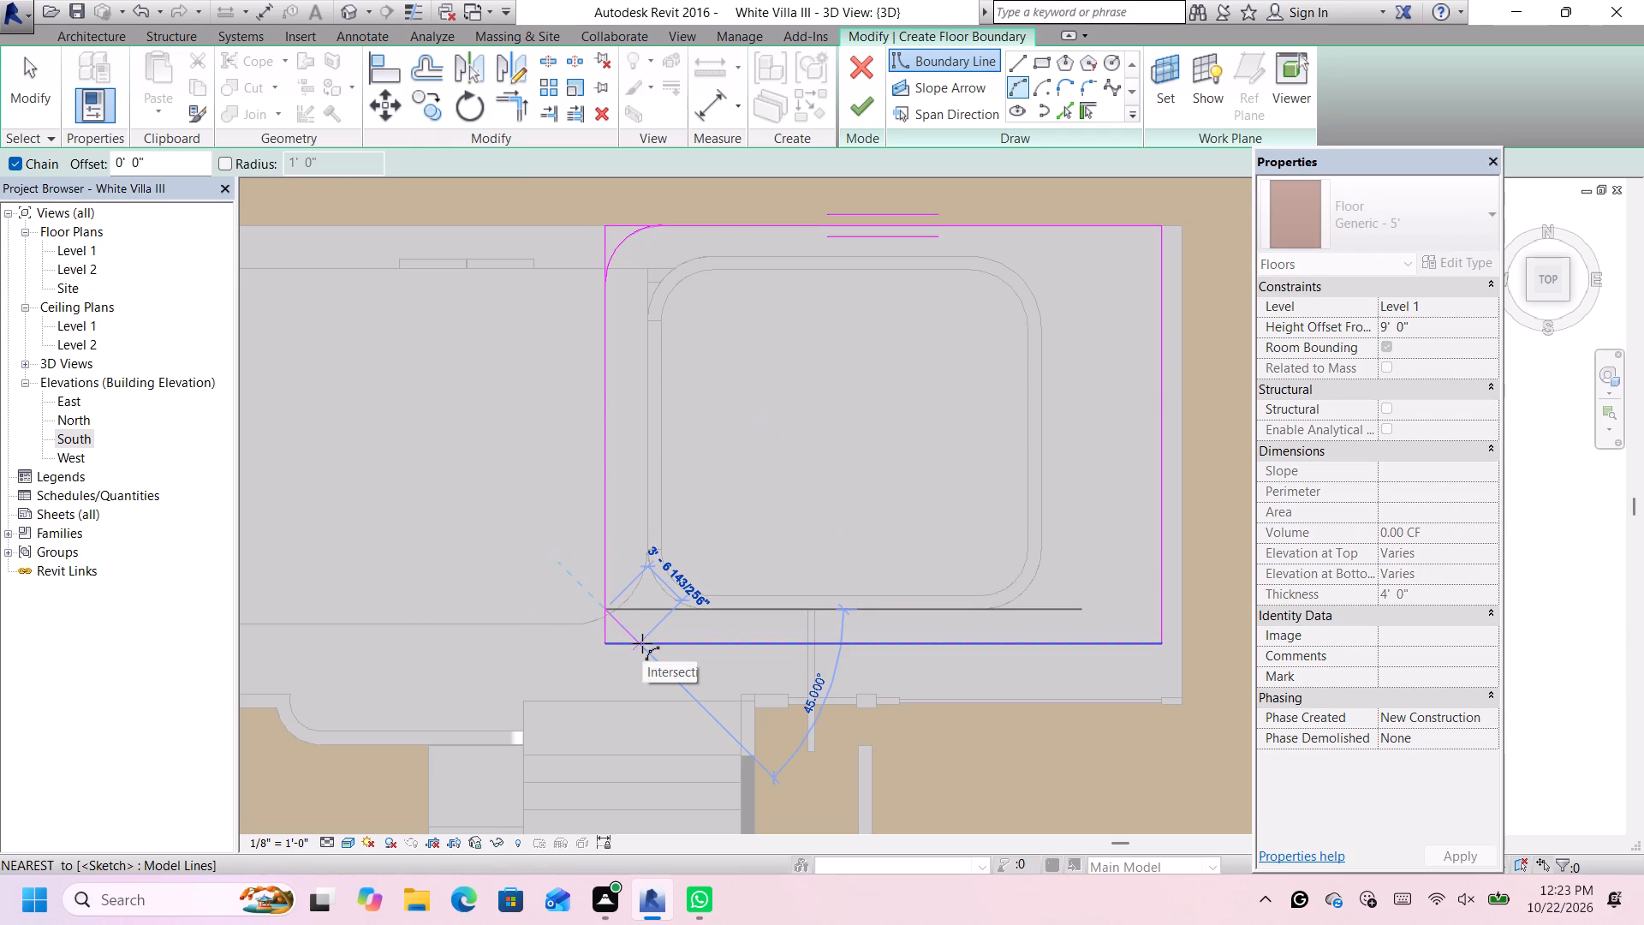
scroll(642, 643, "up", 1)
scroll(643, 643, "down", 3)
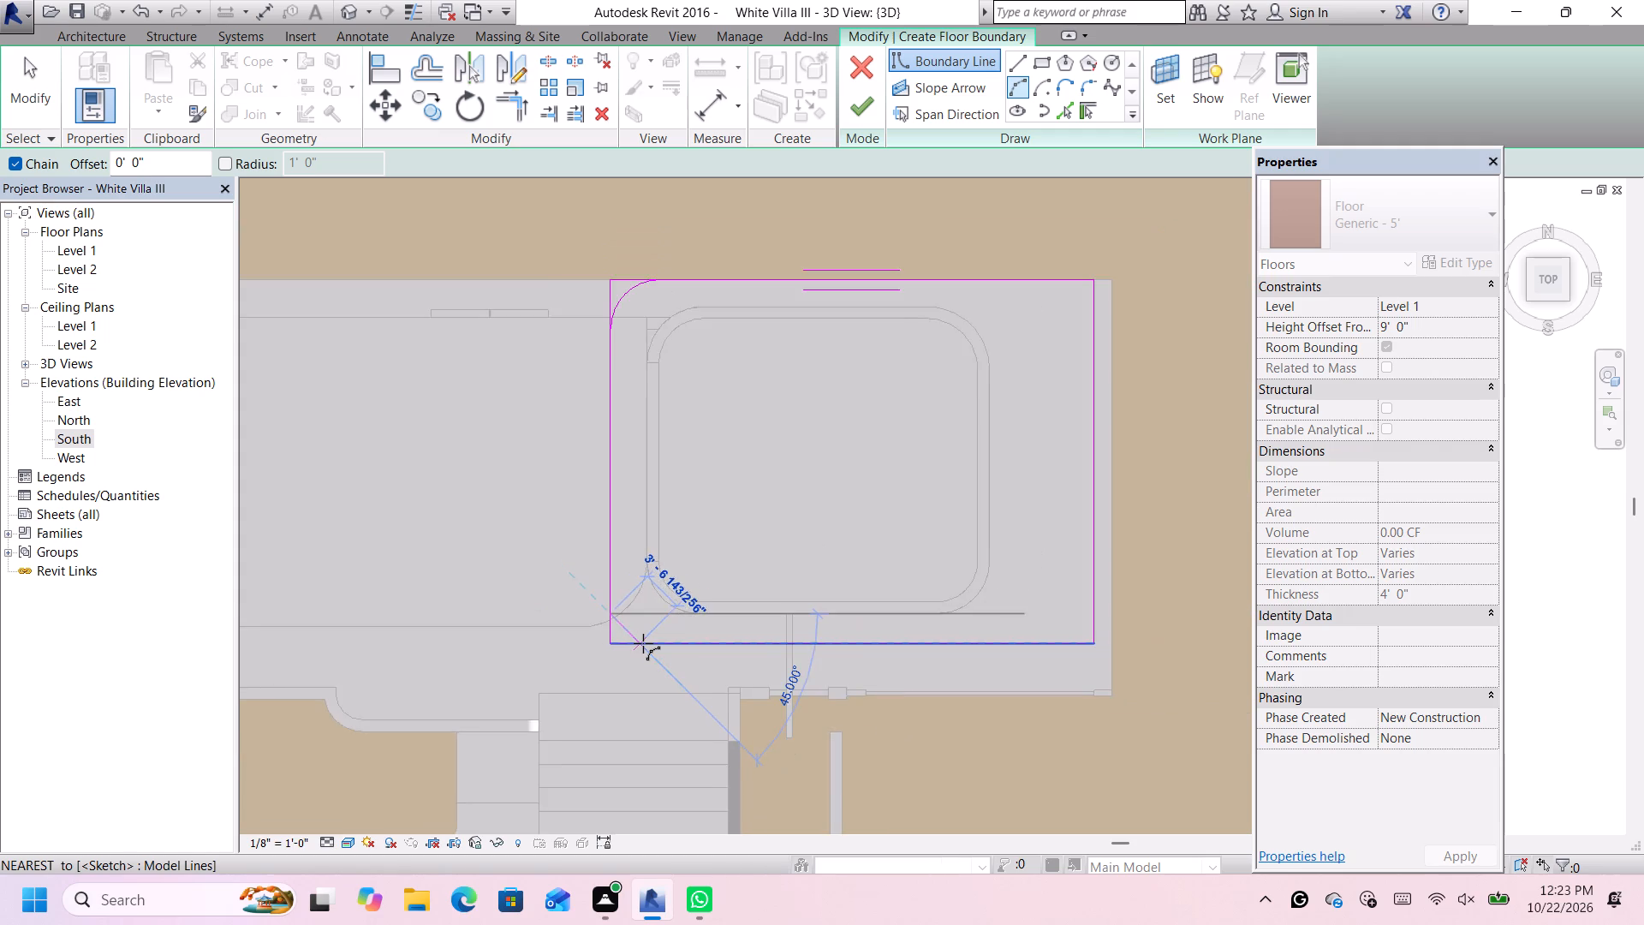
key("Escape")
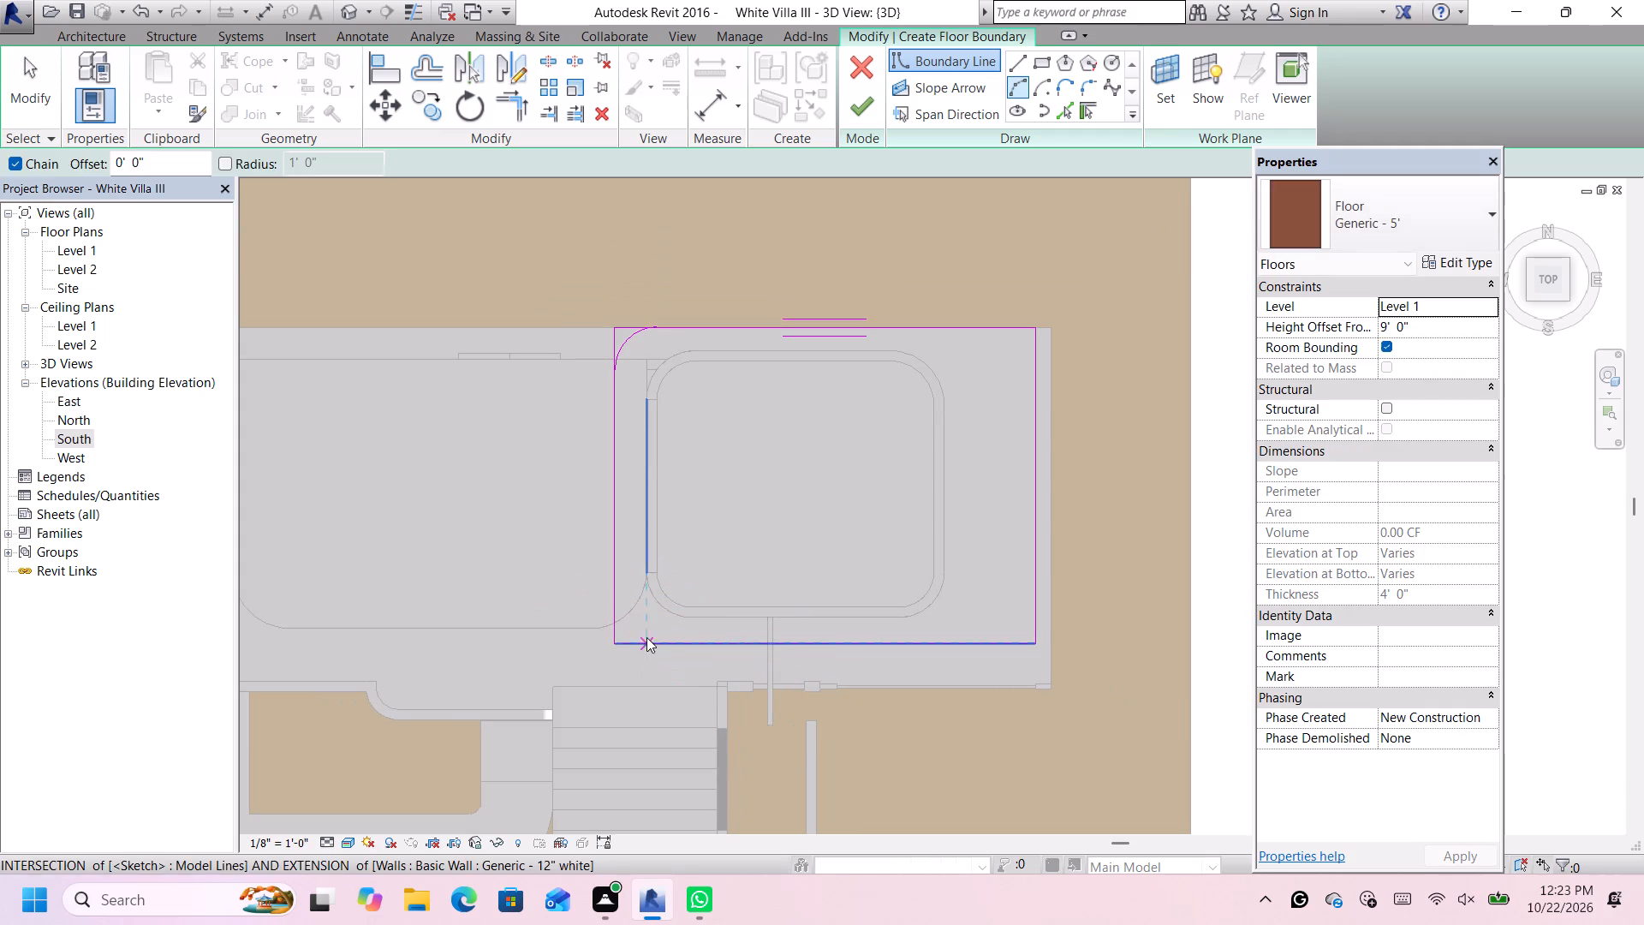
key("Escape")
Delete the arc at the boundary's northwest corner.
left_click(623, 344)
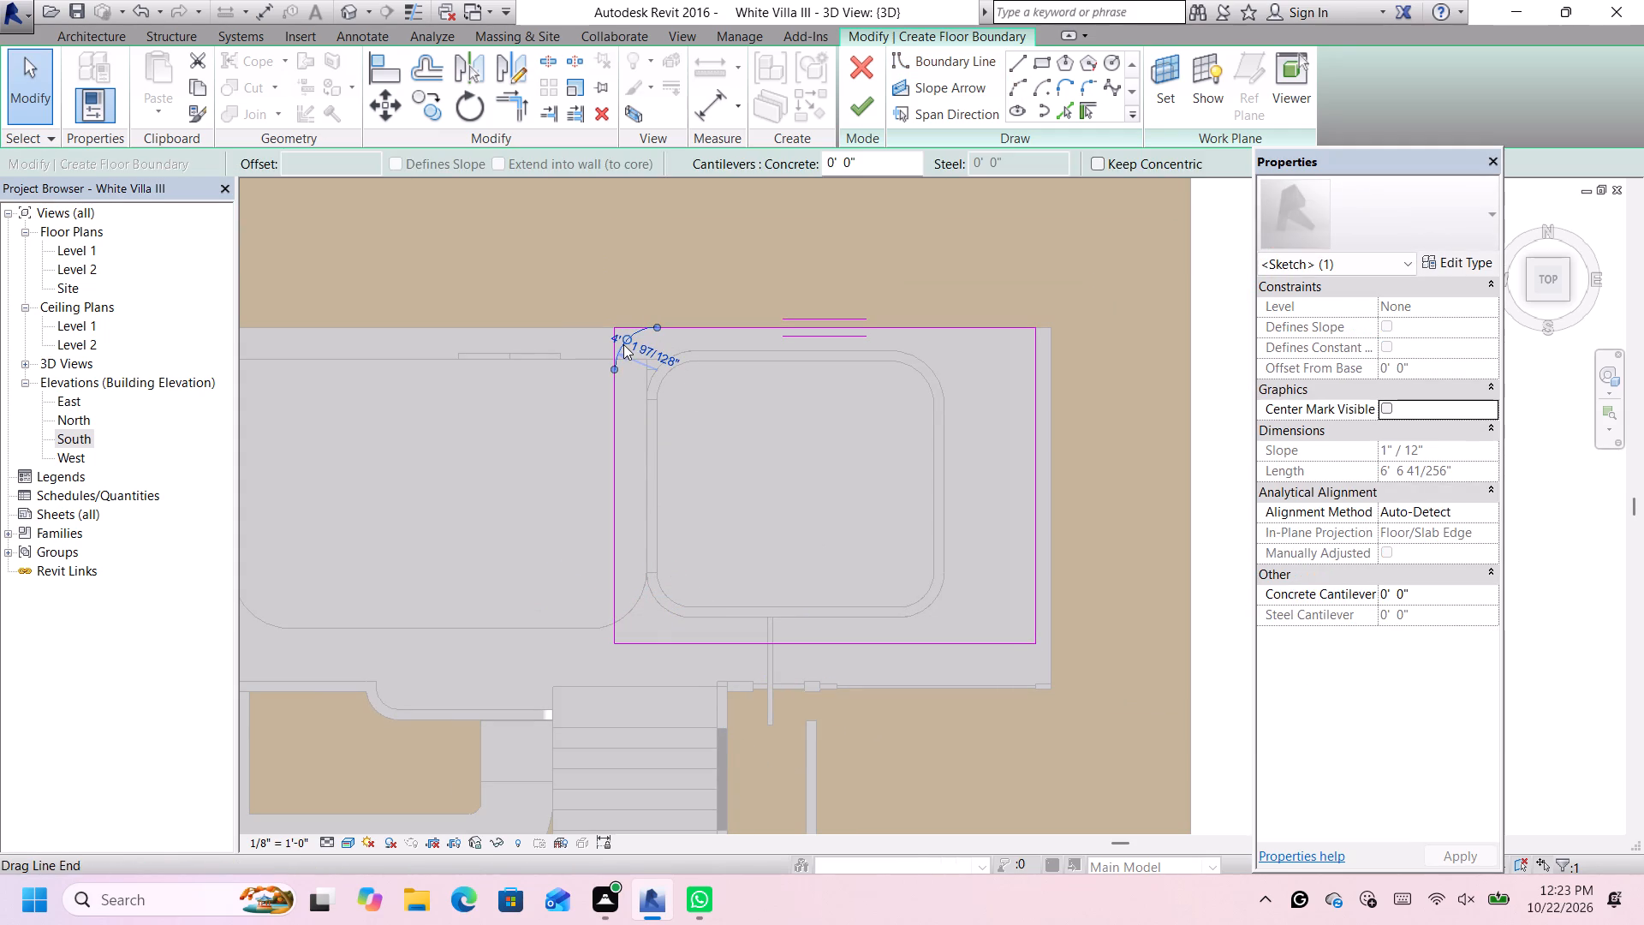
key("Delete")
Offset copies of all four boundary lines 3' towards the inside of the rectangle, closing the notification card.
scroll(1030, 391, "up", 1)
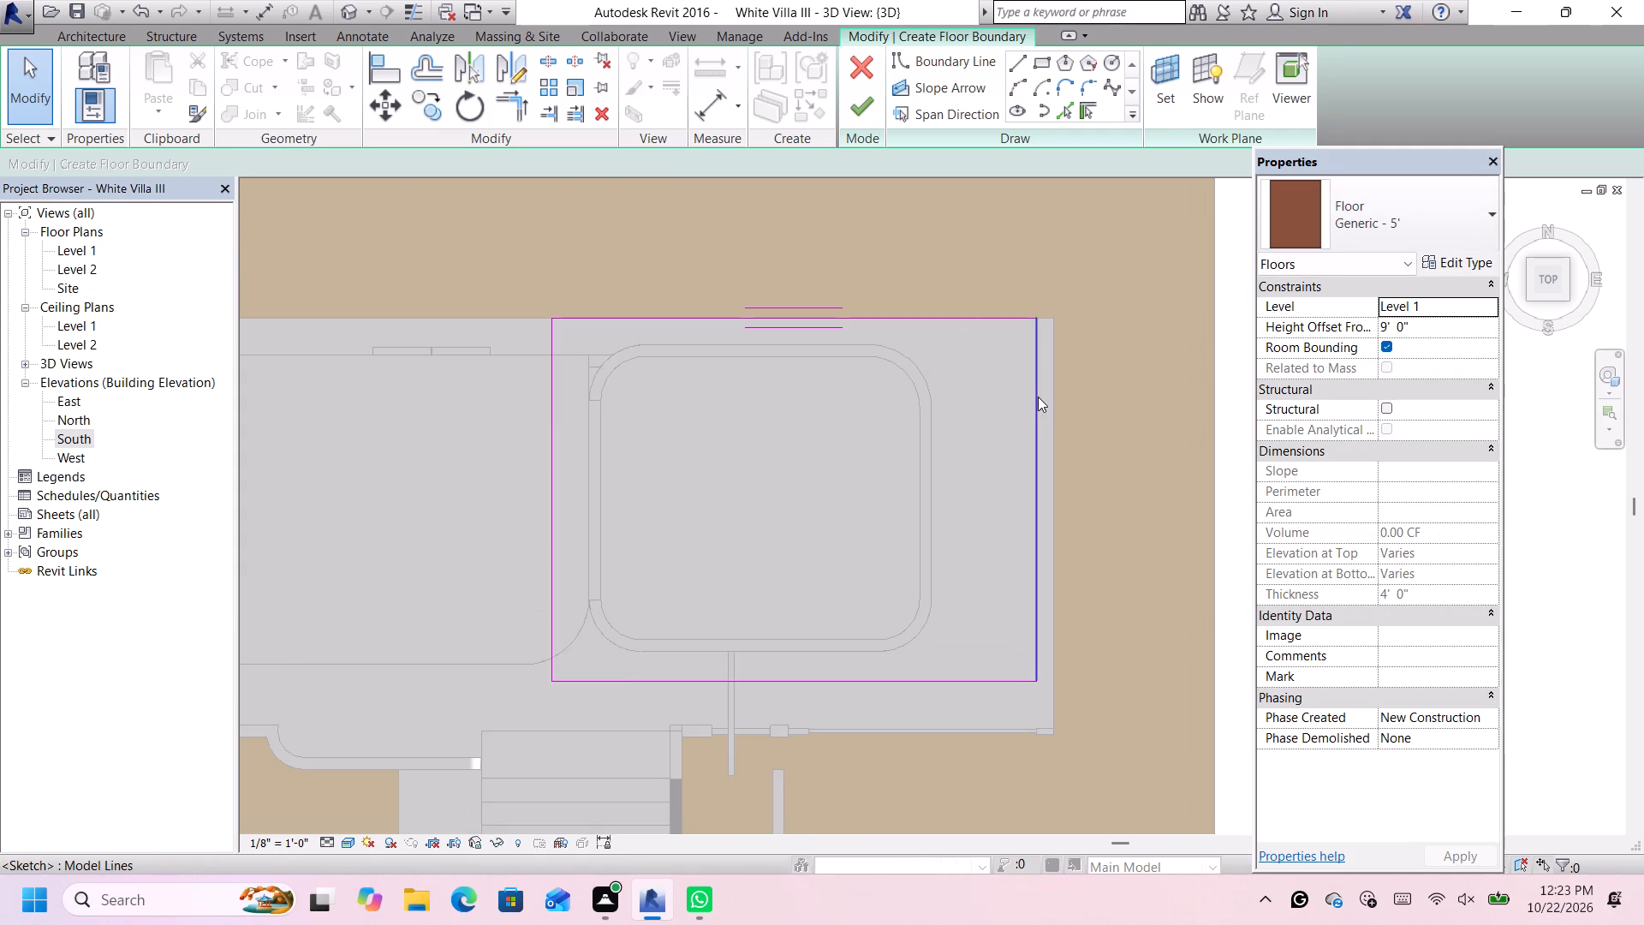
left_click(436, 70)
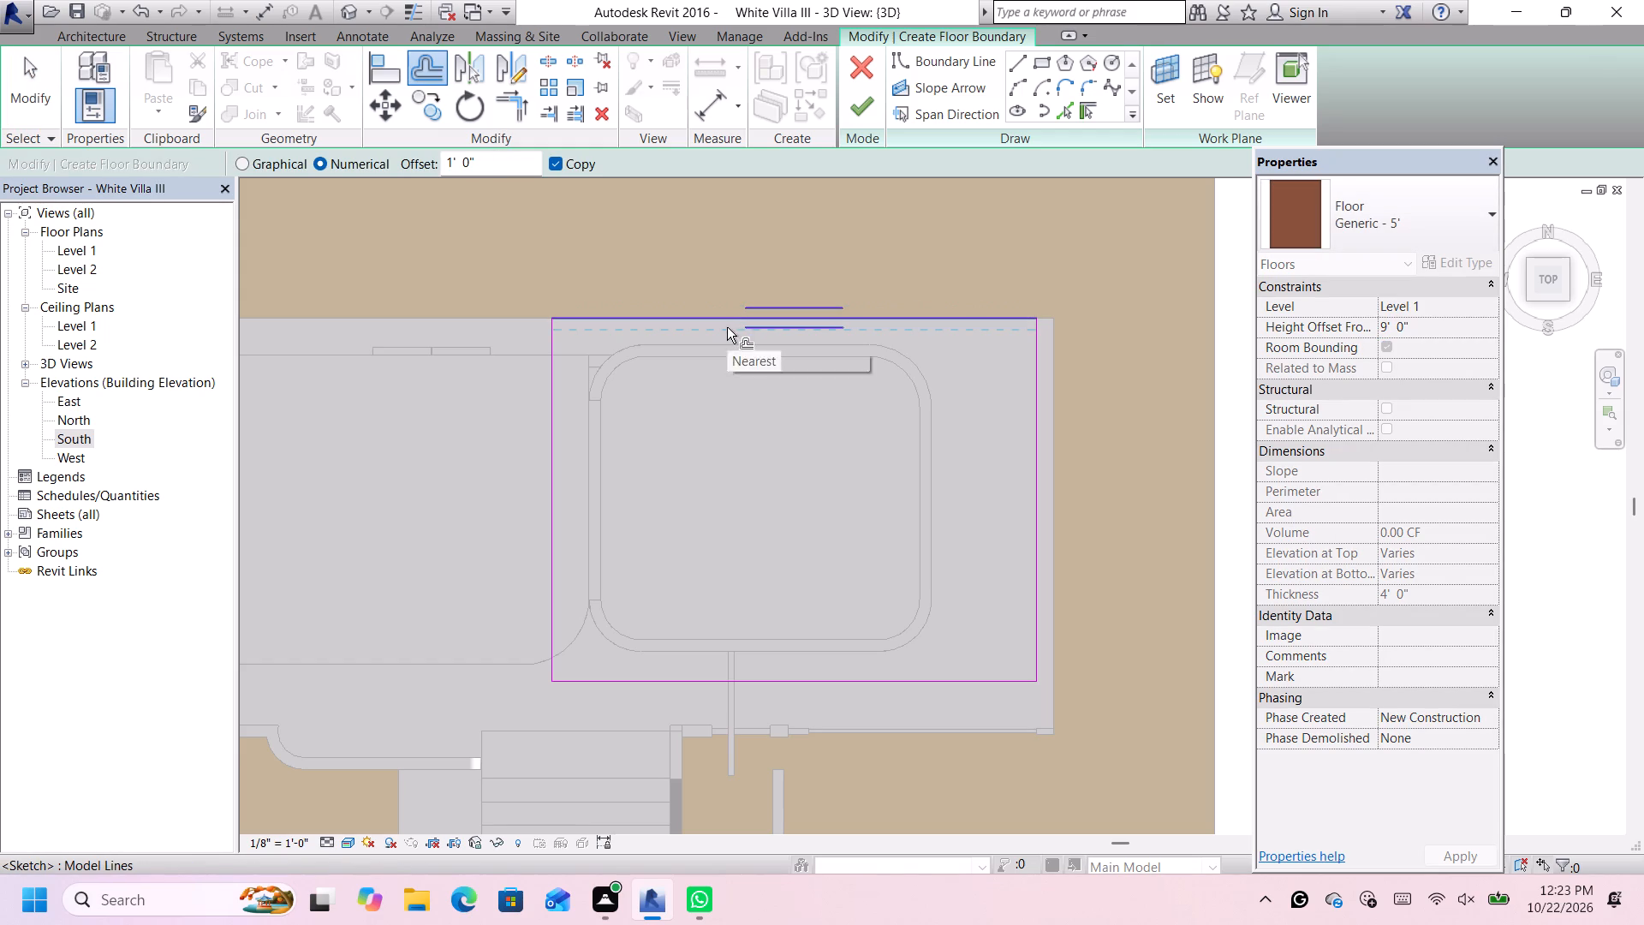
left_click_drag(503, 163, 442, 155)
key("BackSpace")
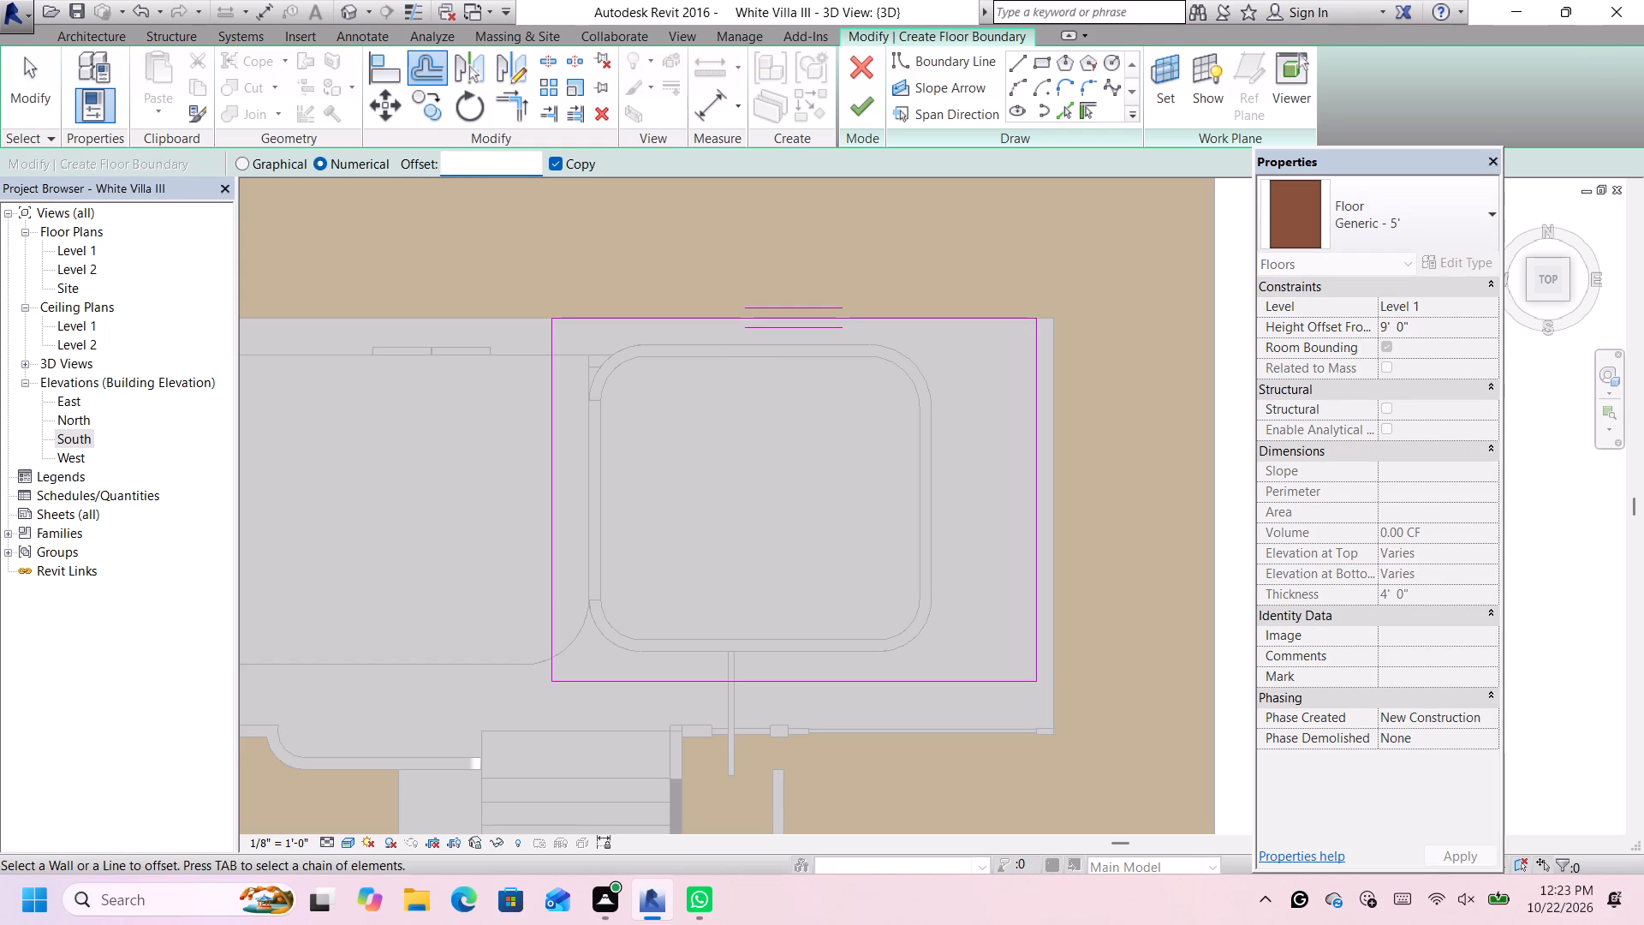
type("3'")
key("Return")
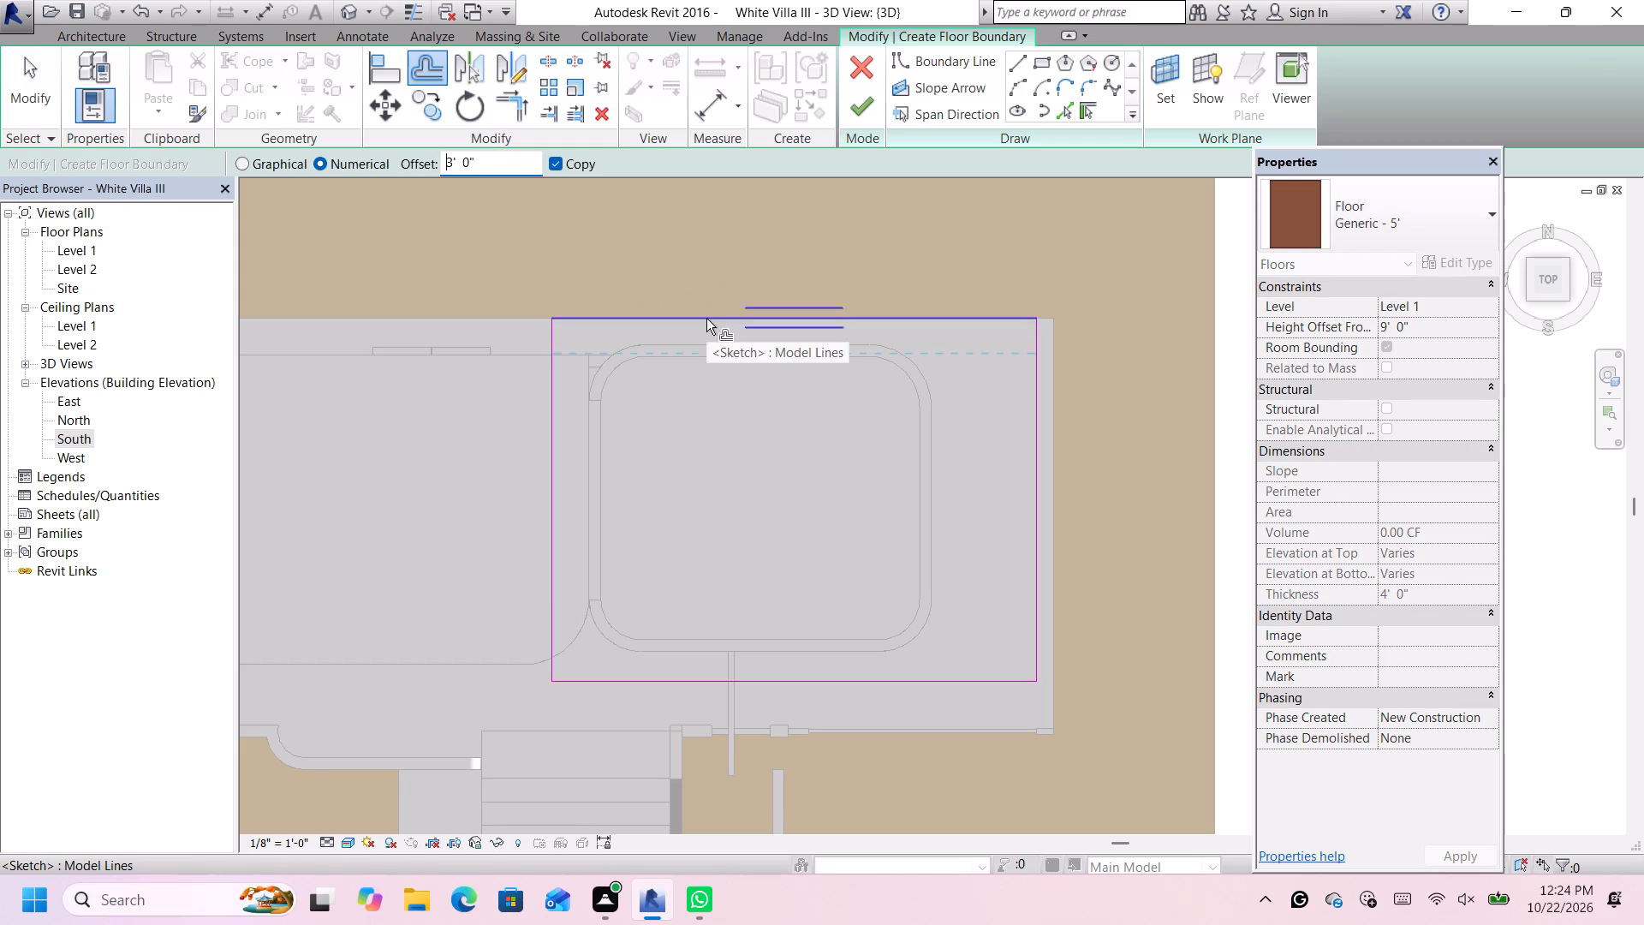
left_click(706, 319)
left_click(557, 381)
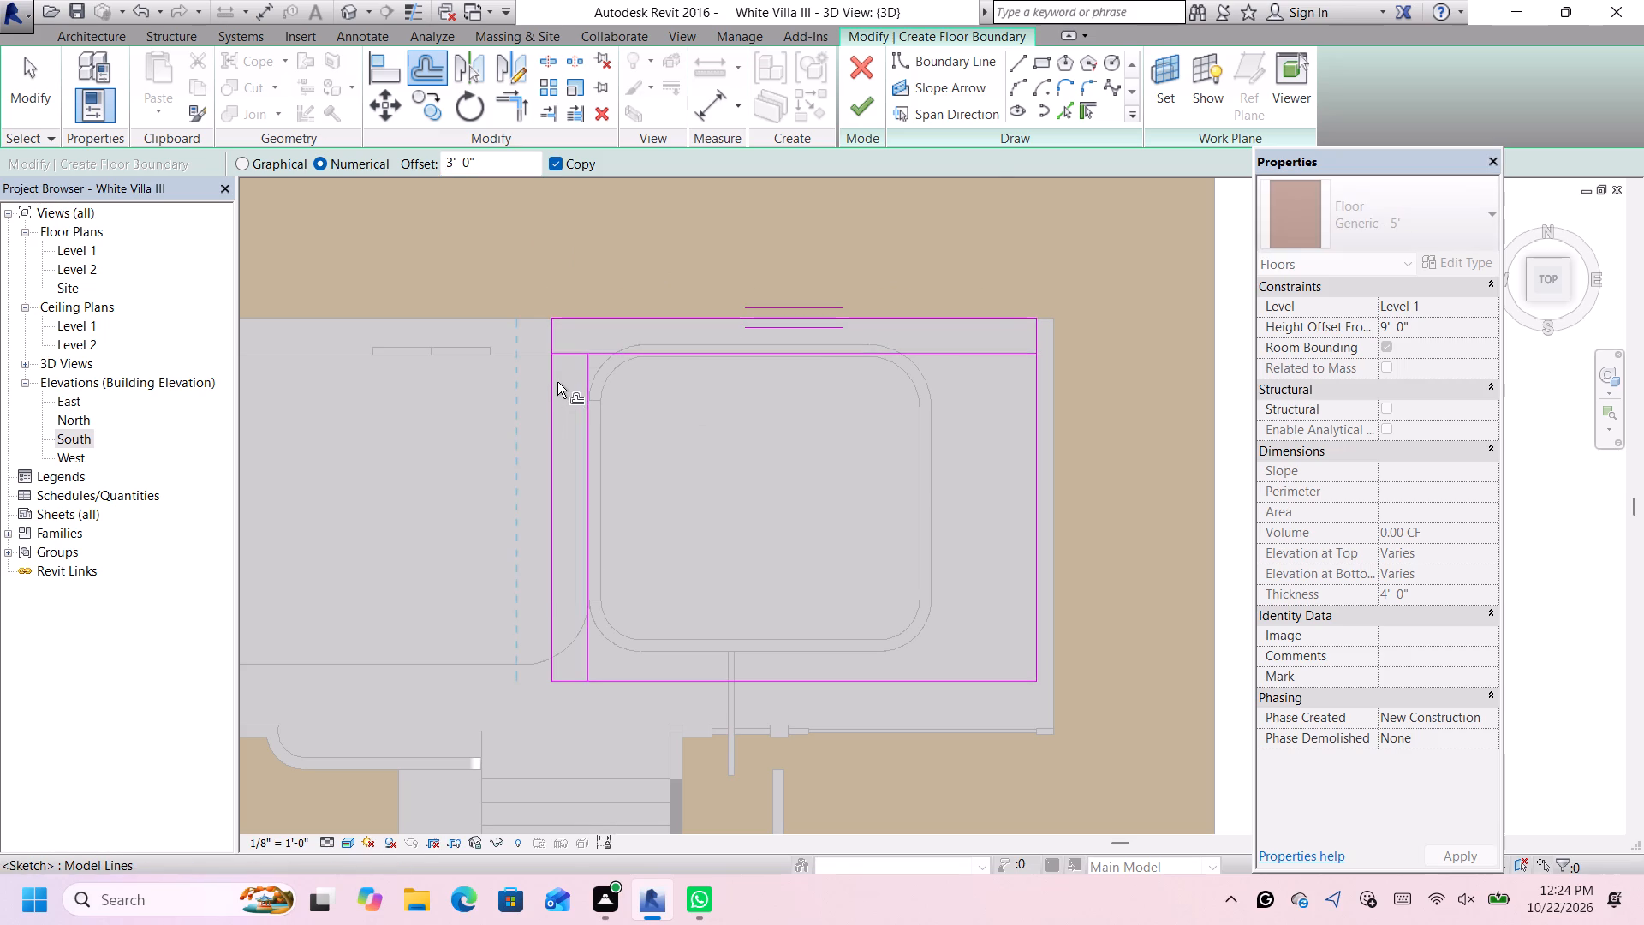
left_click(598, 678)
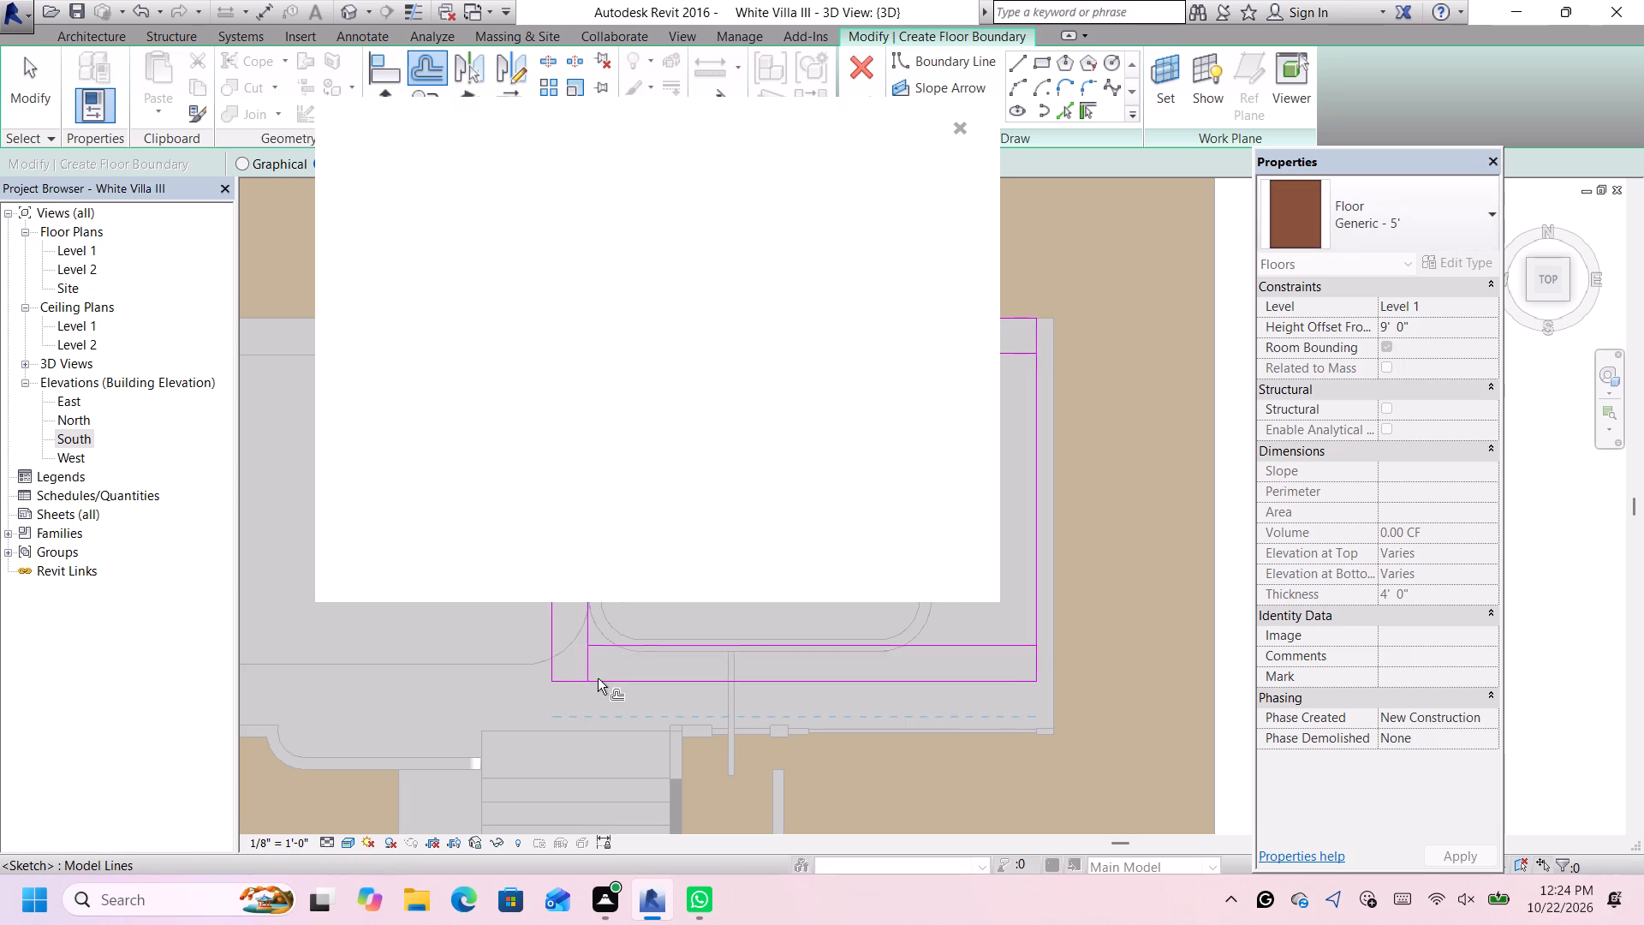
left_click(963, 127)
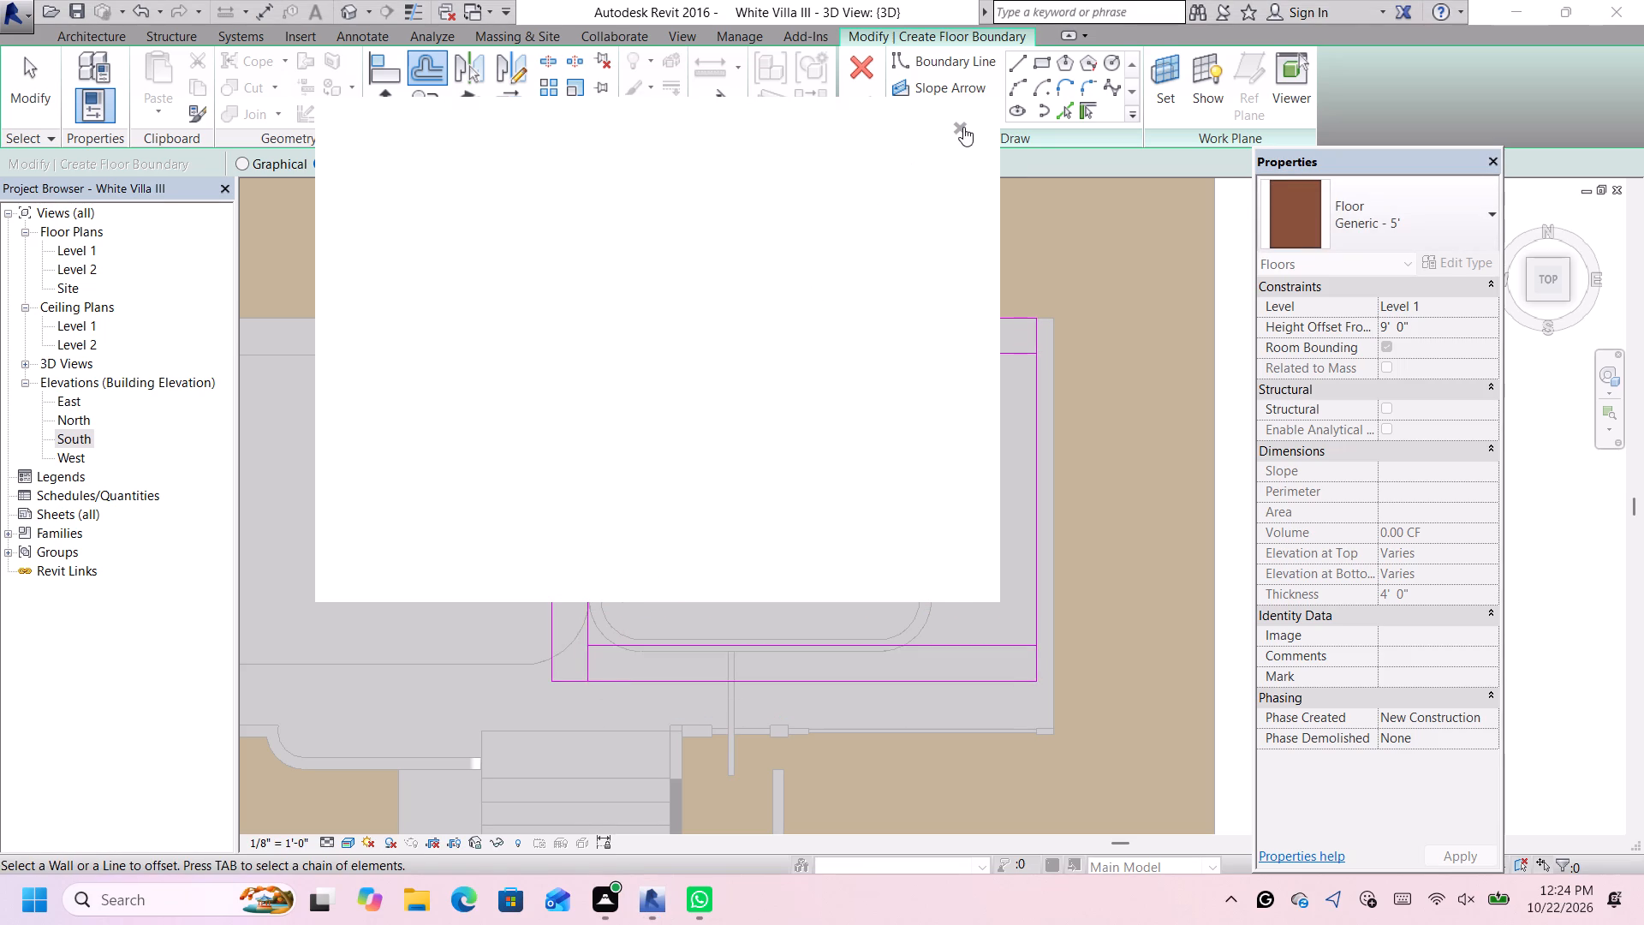
left_click(1029, 487)
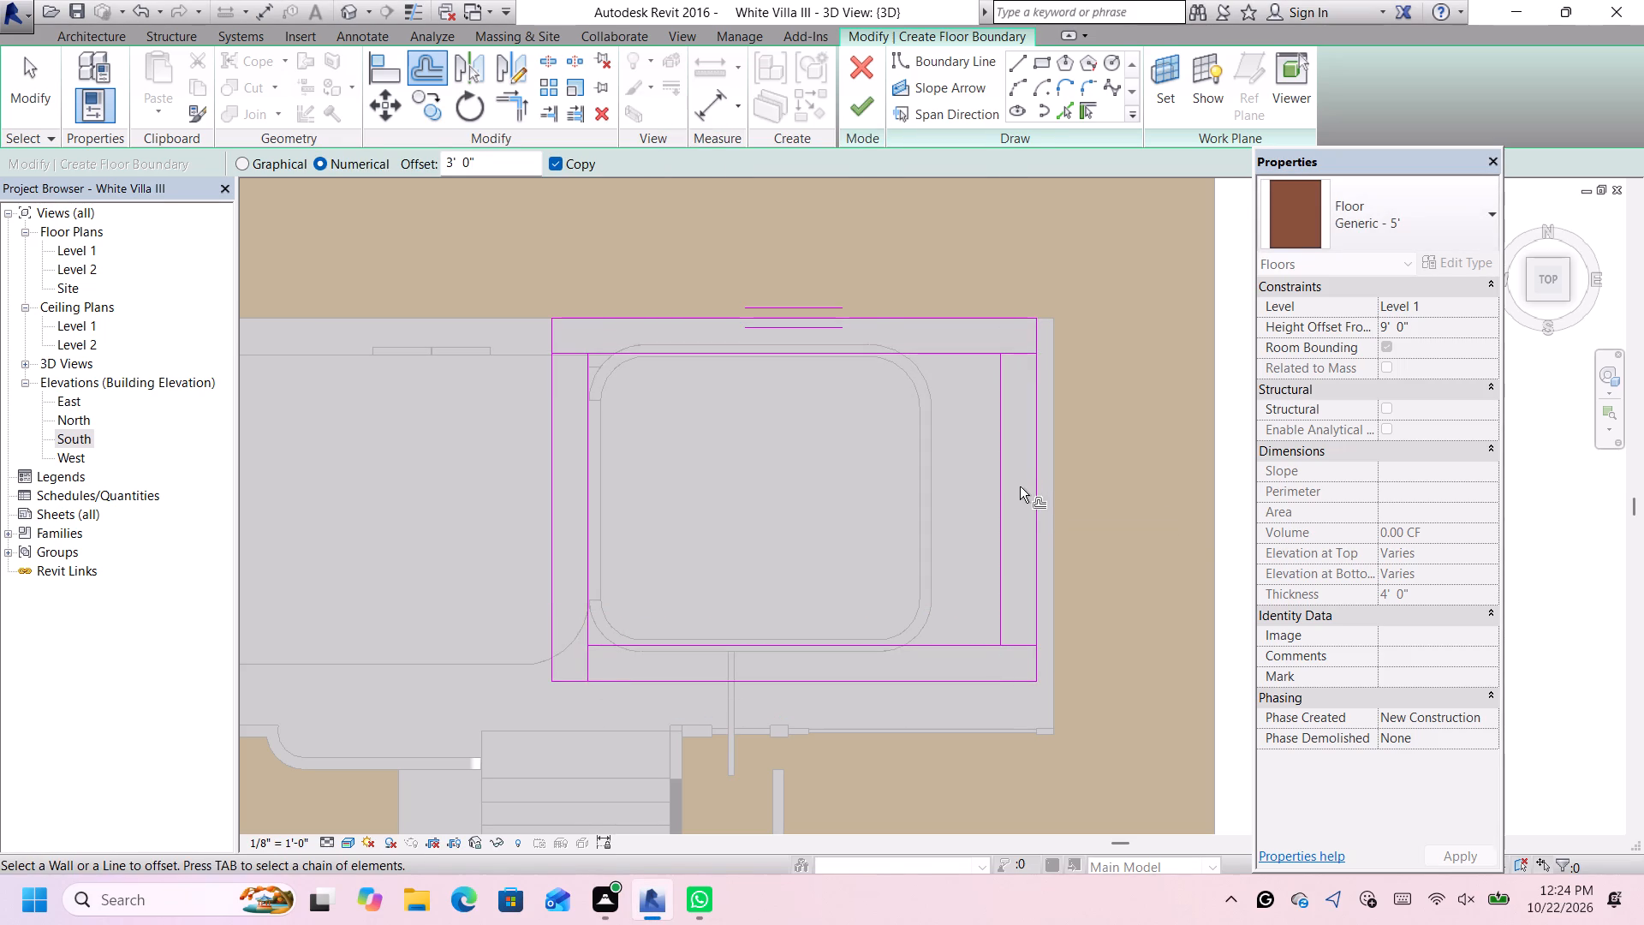
key("Escape")
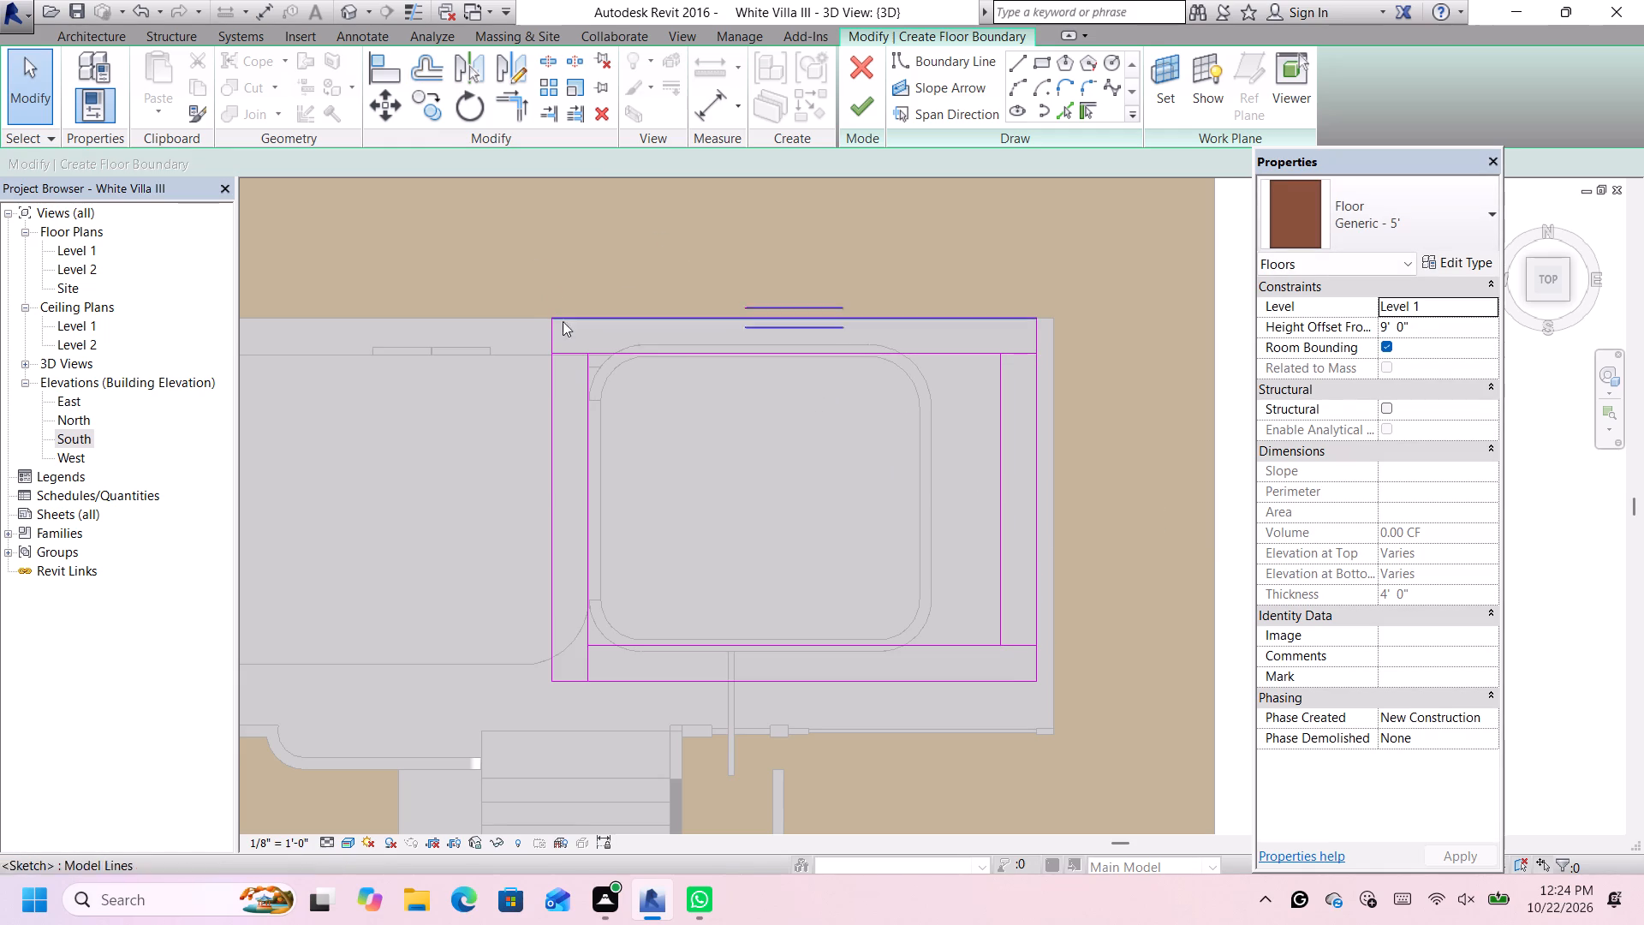
Extend the offset west line to the north boundary, the south line to the west boundary, and the east line to both north and south boundaries.
left_click(585, 402)
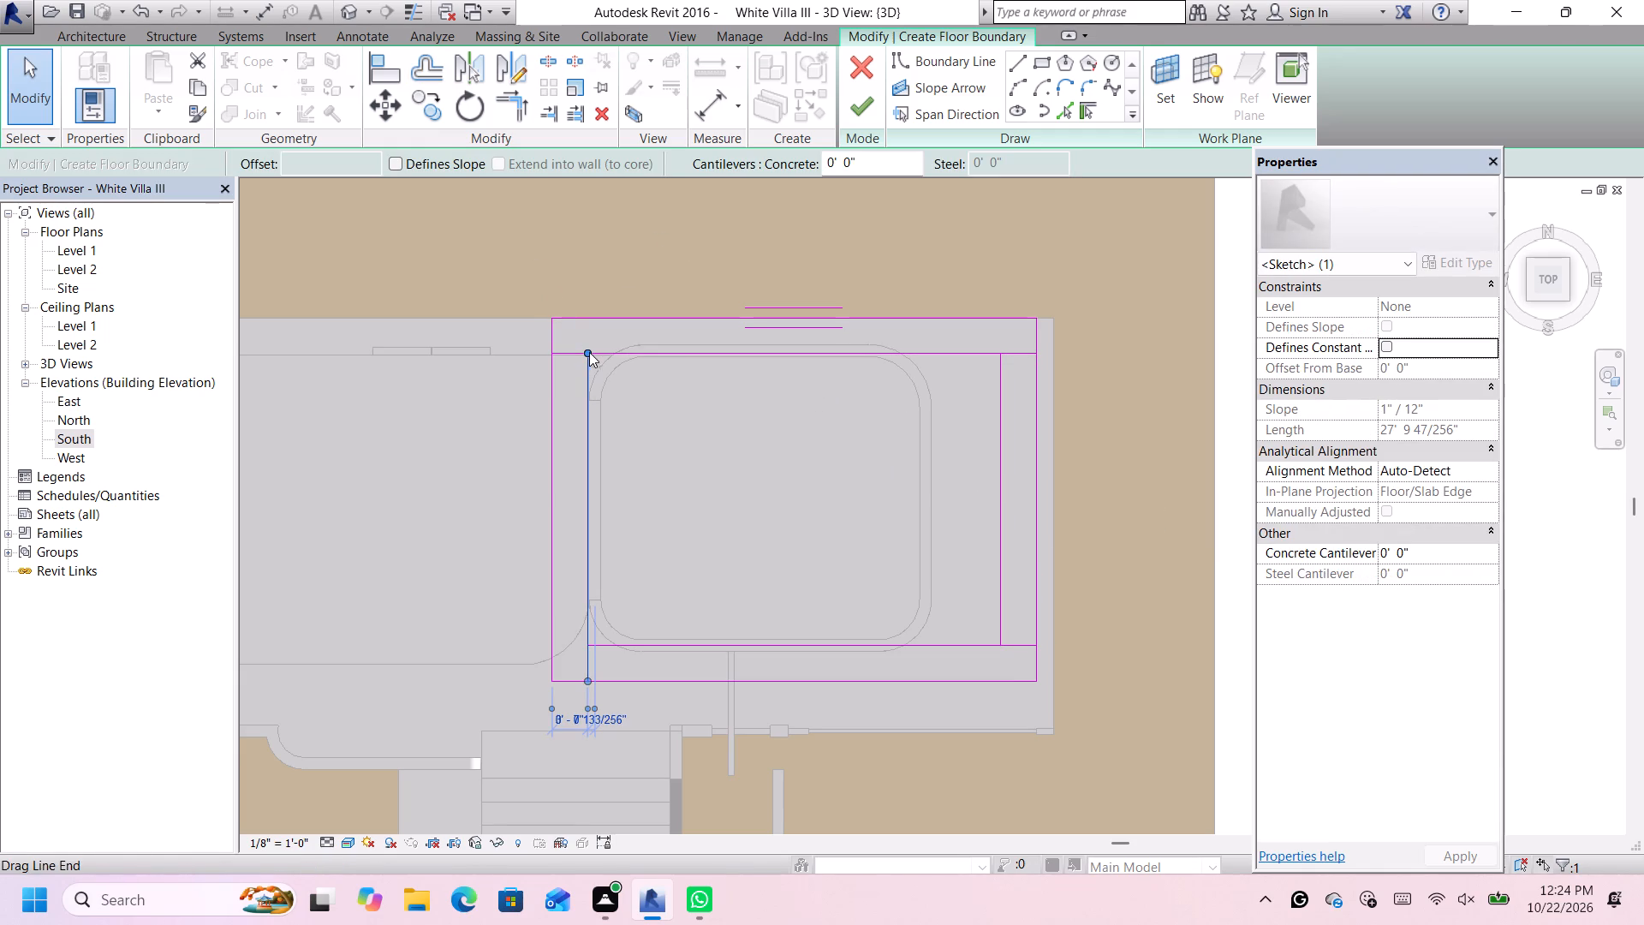
left_click_drag(588, 352, 583, 324)
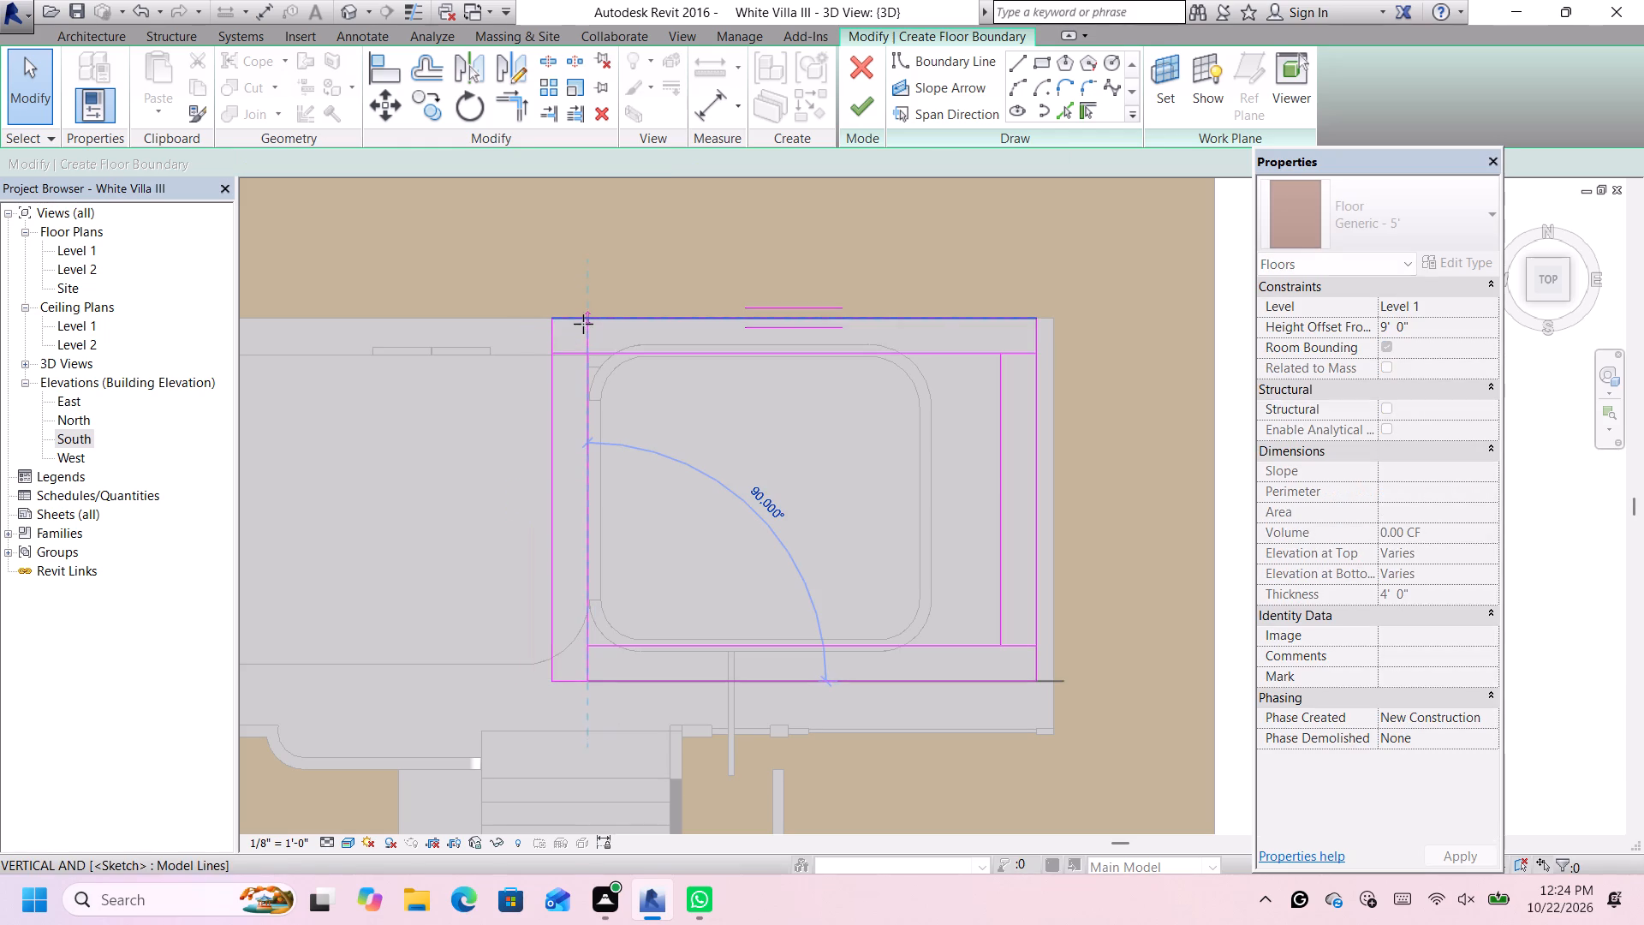
left_click_drag(583, 324, 583, 323)
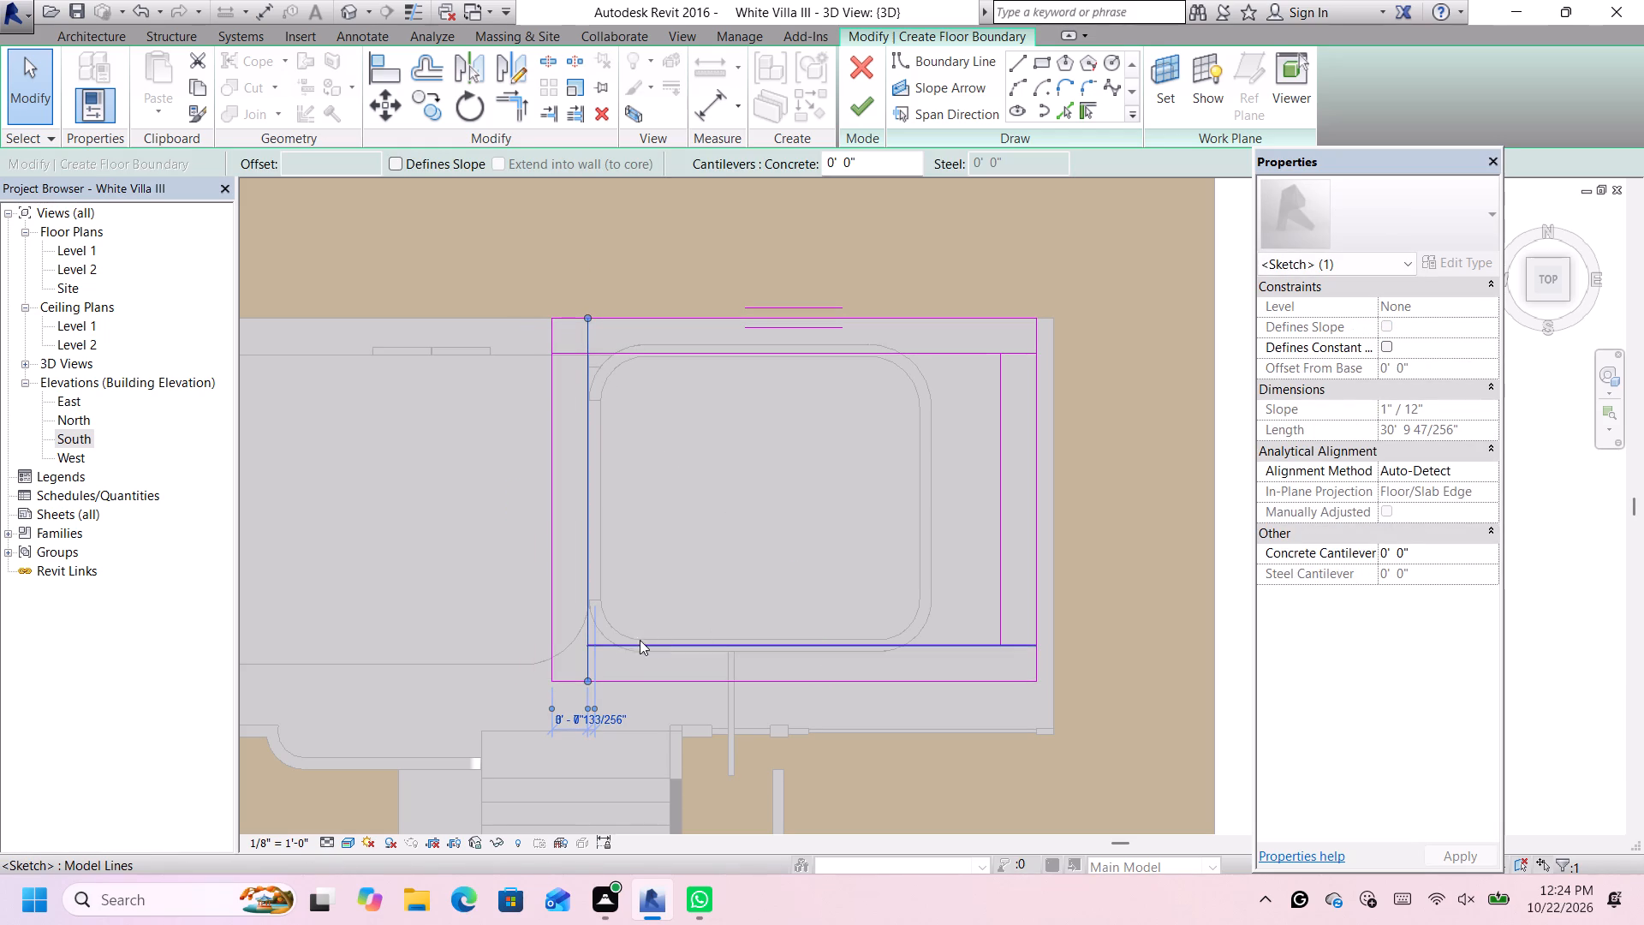
left_click(613, 640)
left_click_drag(583, 642, 574, 641)
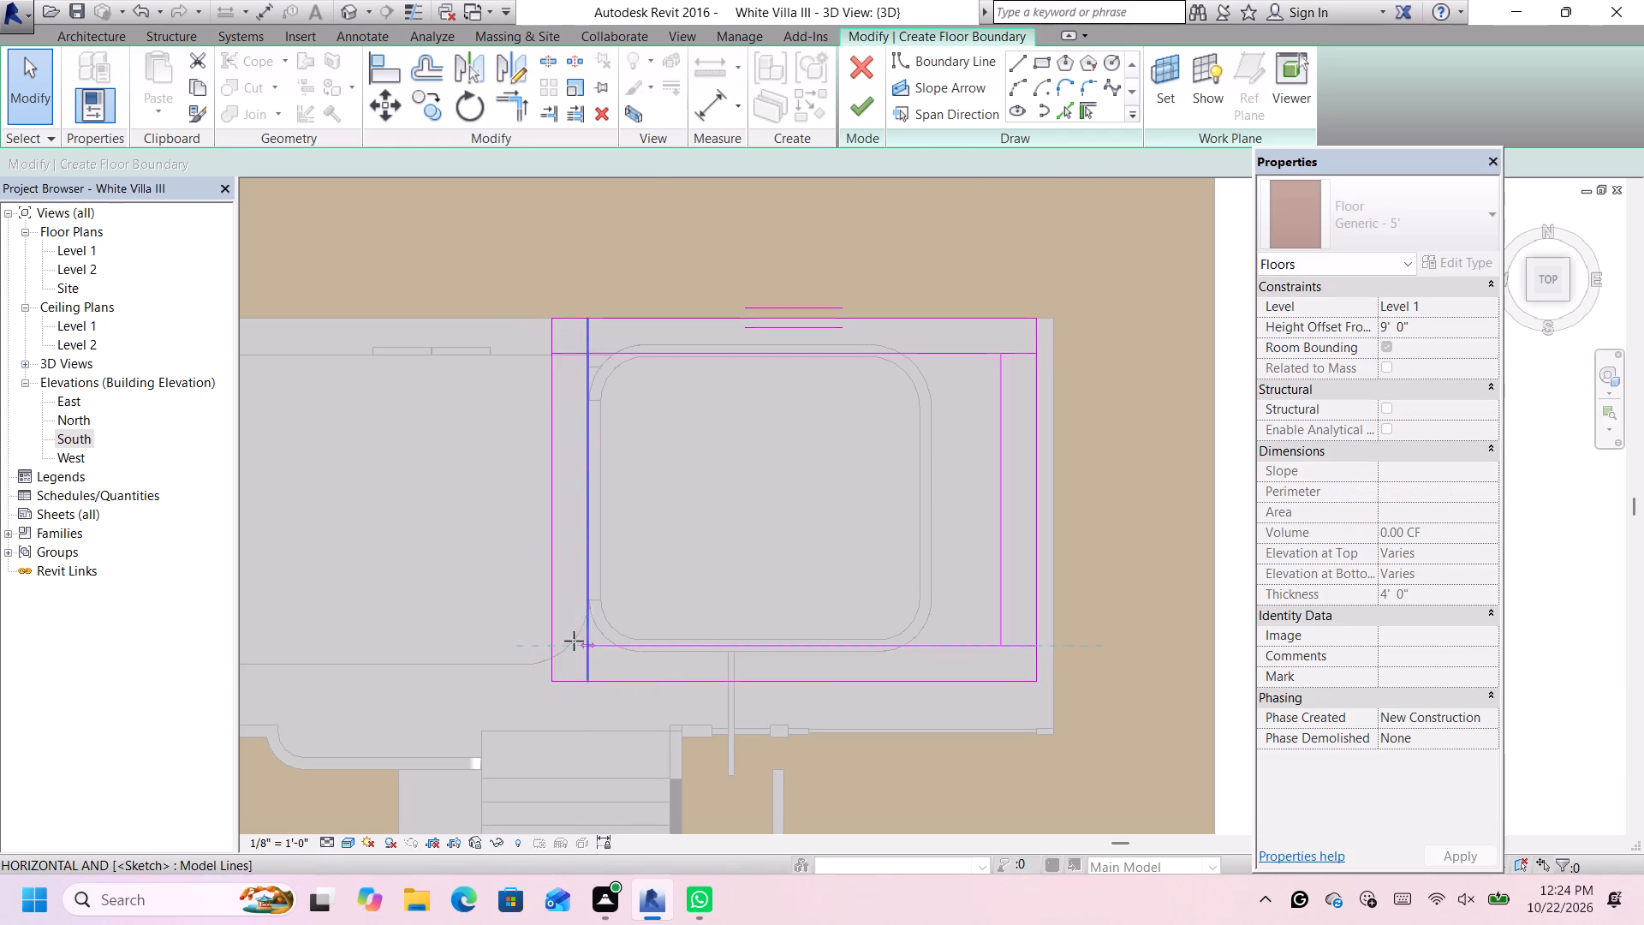
left_click_drag(574, 641, 551, 641)
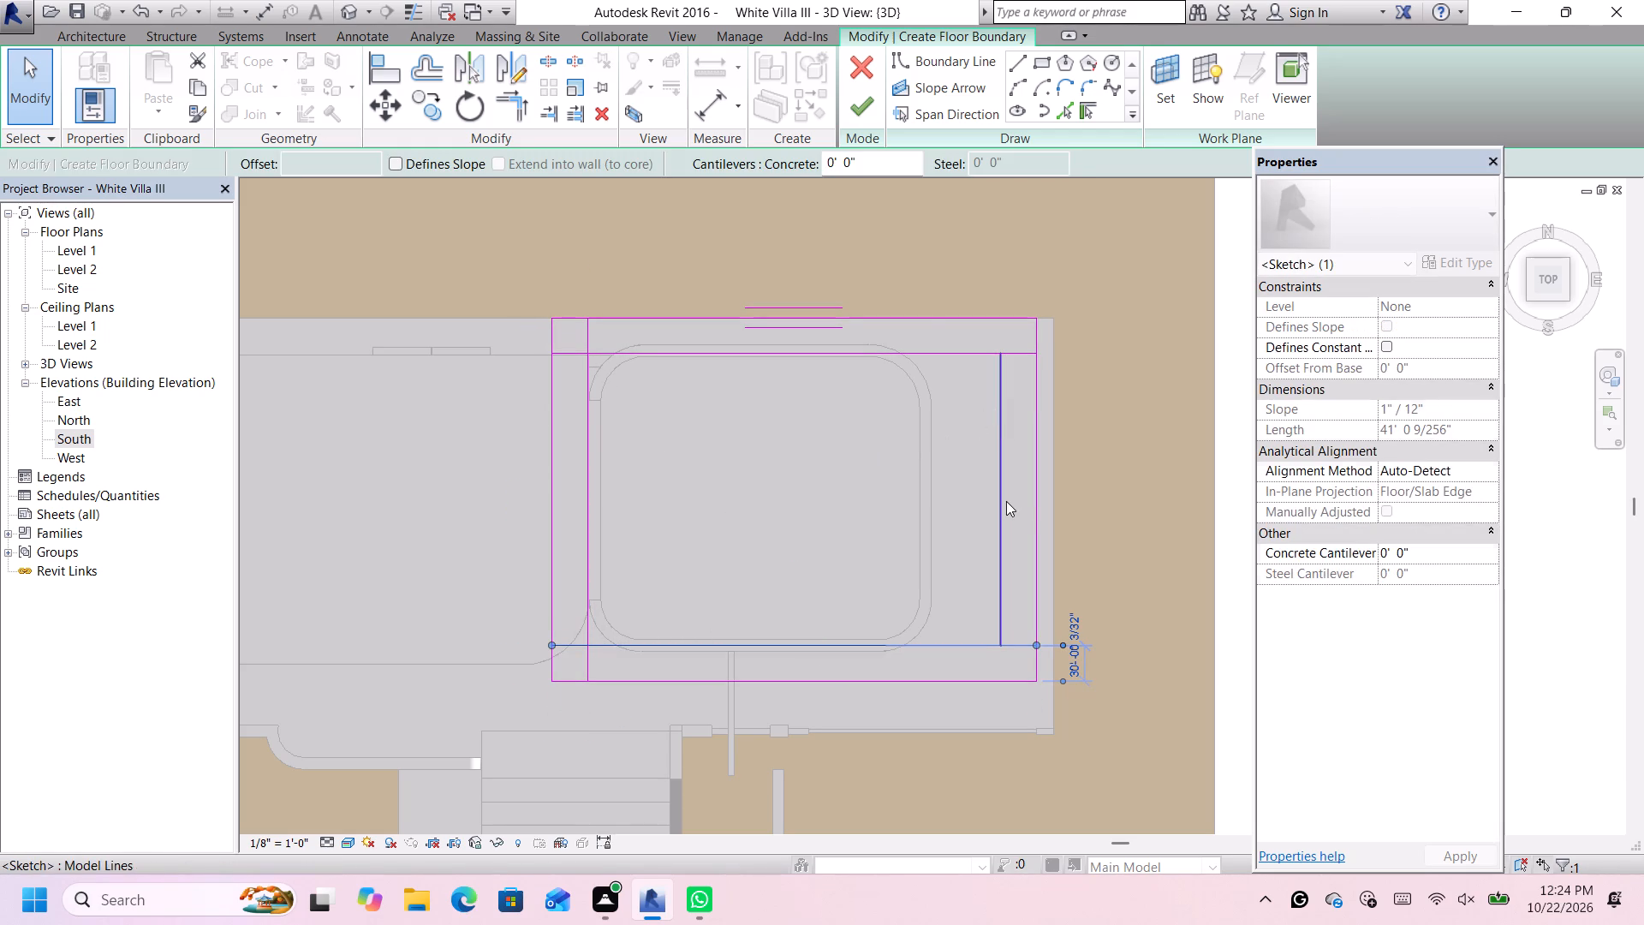
left_click(1004, 498)
scroll(1018, 332, "up", 3)
left_click_drag(989, 366, 991, 314)
scroll(992, 410, "down", 7)
scroll(984, 590, "up", 3)
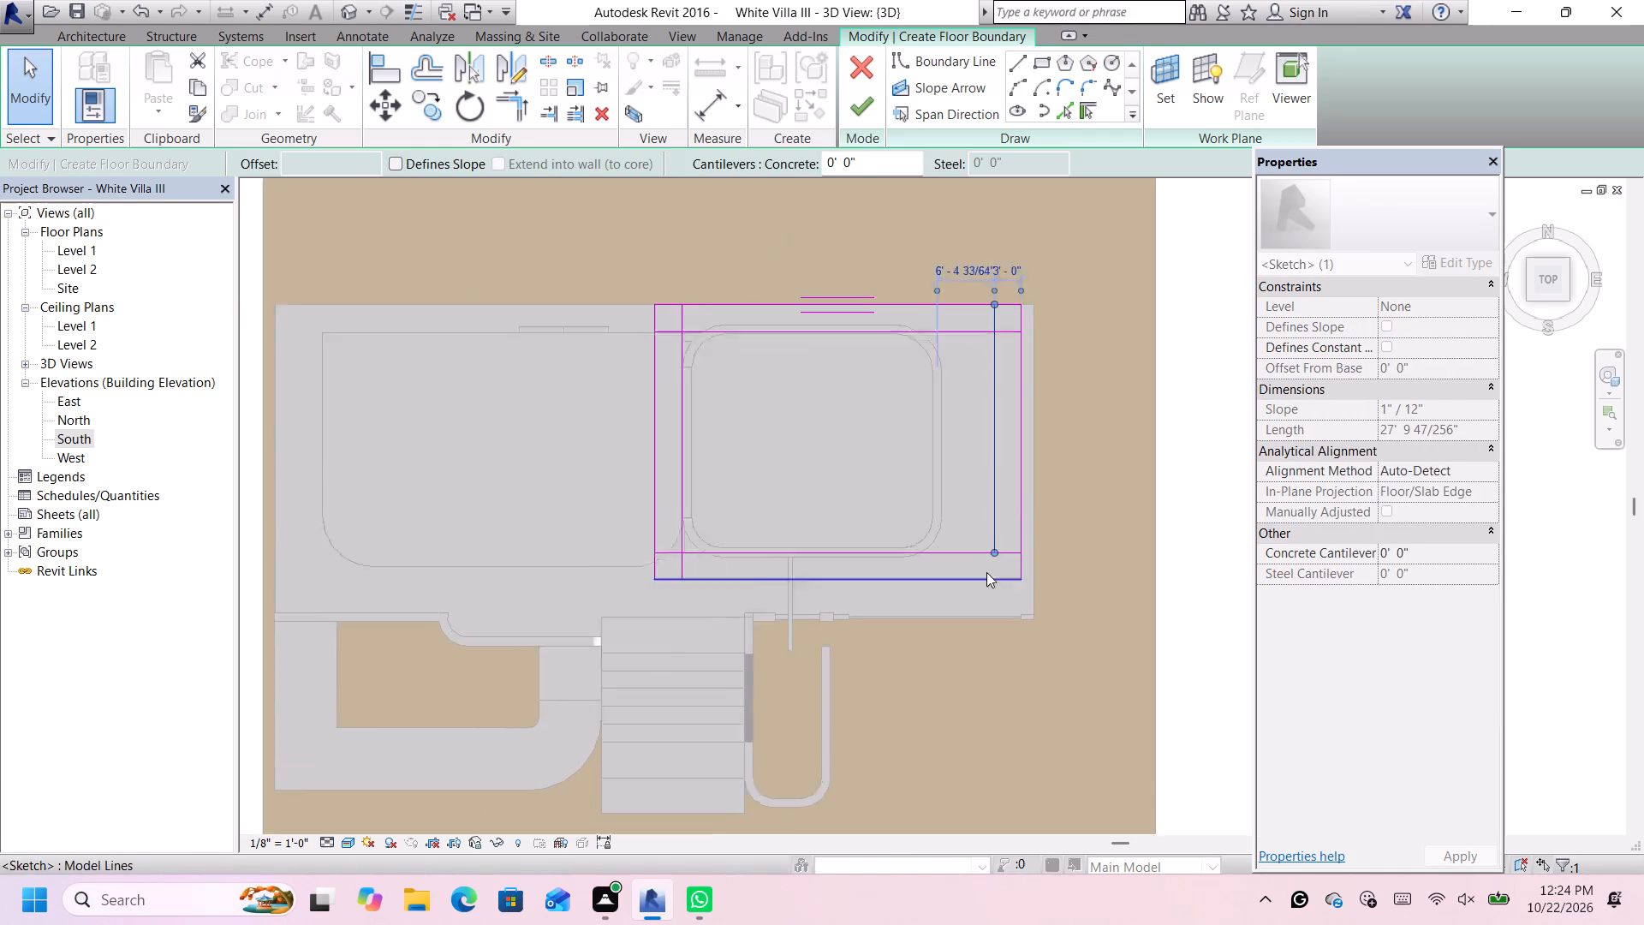
left_click_drag(993, 549, 998, 574)
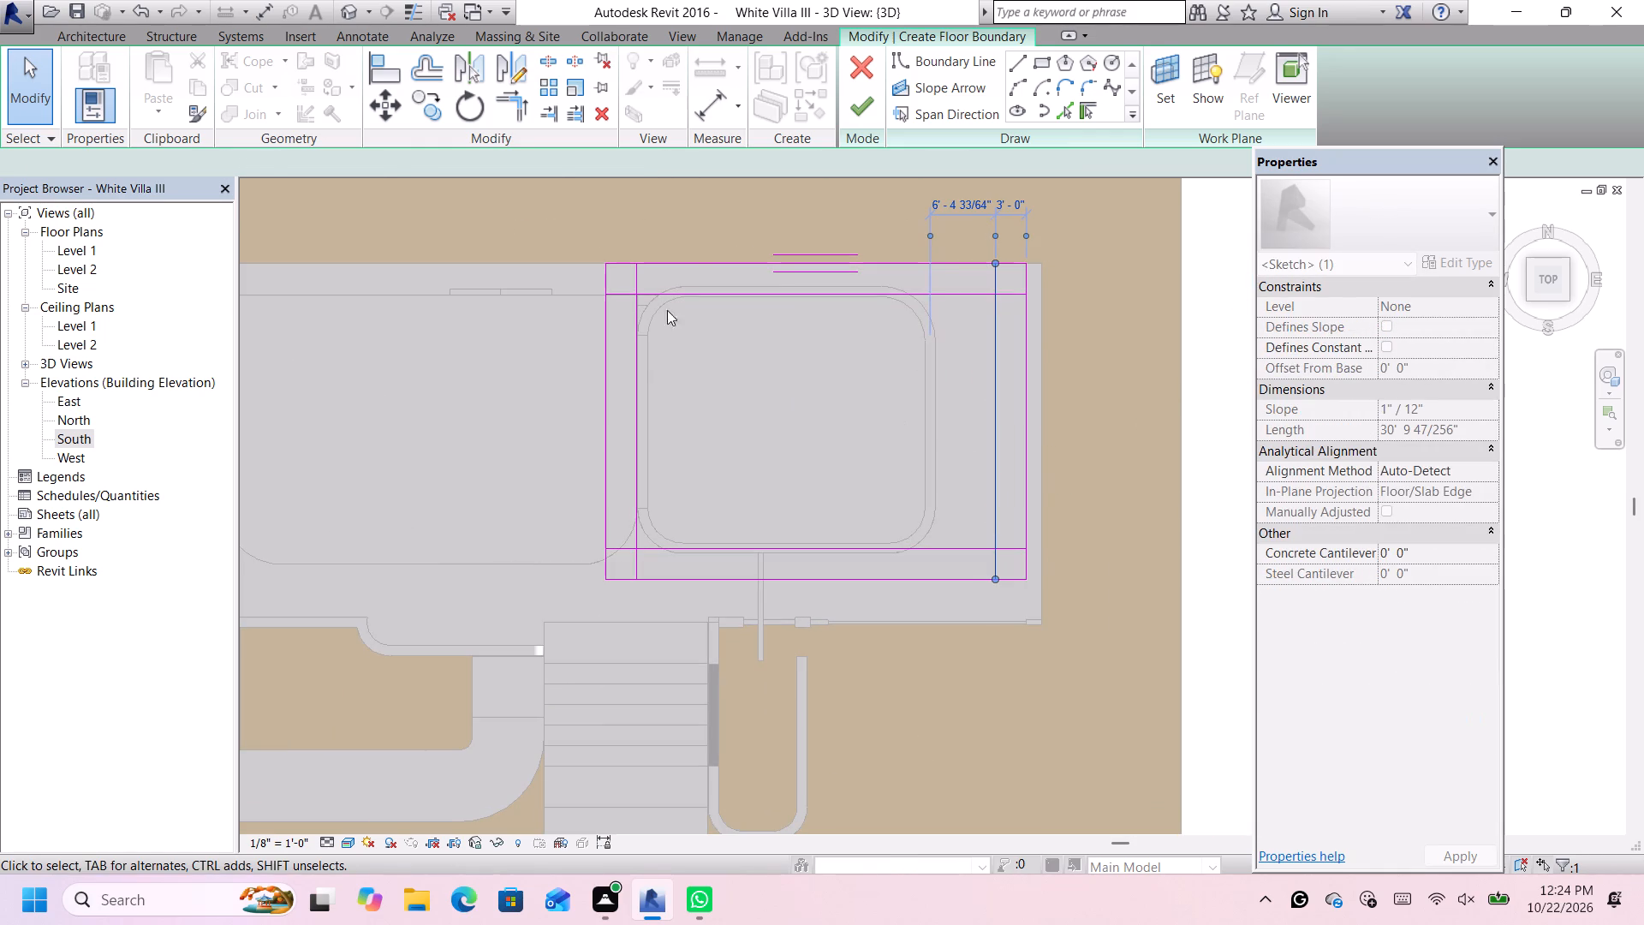
Sketch a 3' radius arc across the boundary's northwest corner, between the ends of the offset lines.
left_click(1023, 81)
scroll(764, 280, "up", 3)
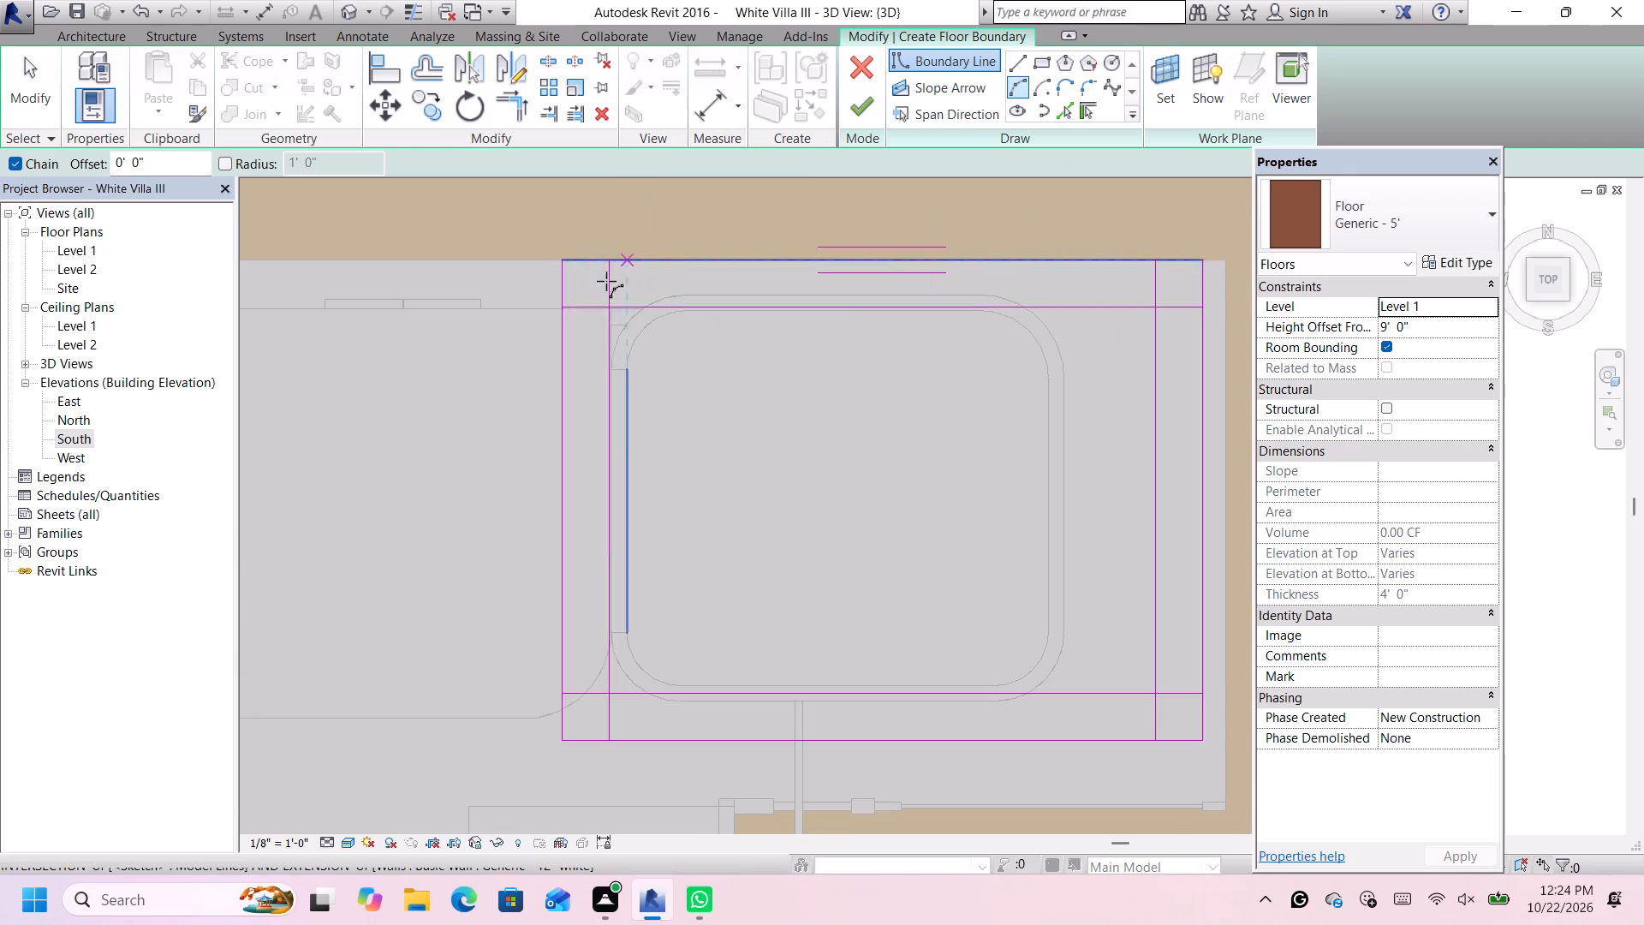
left_click(560, 305)
left_click(611, 256)
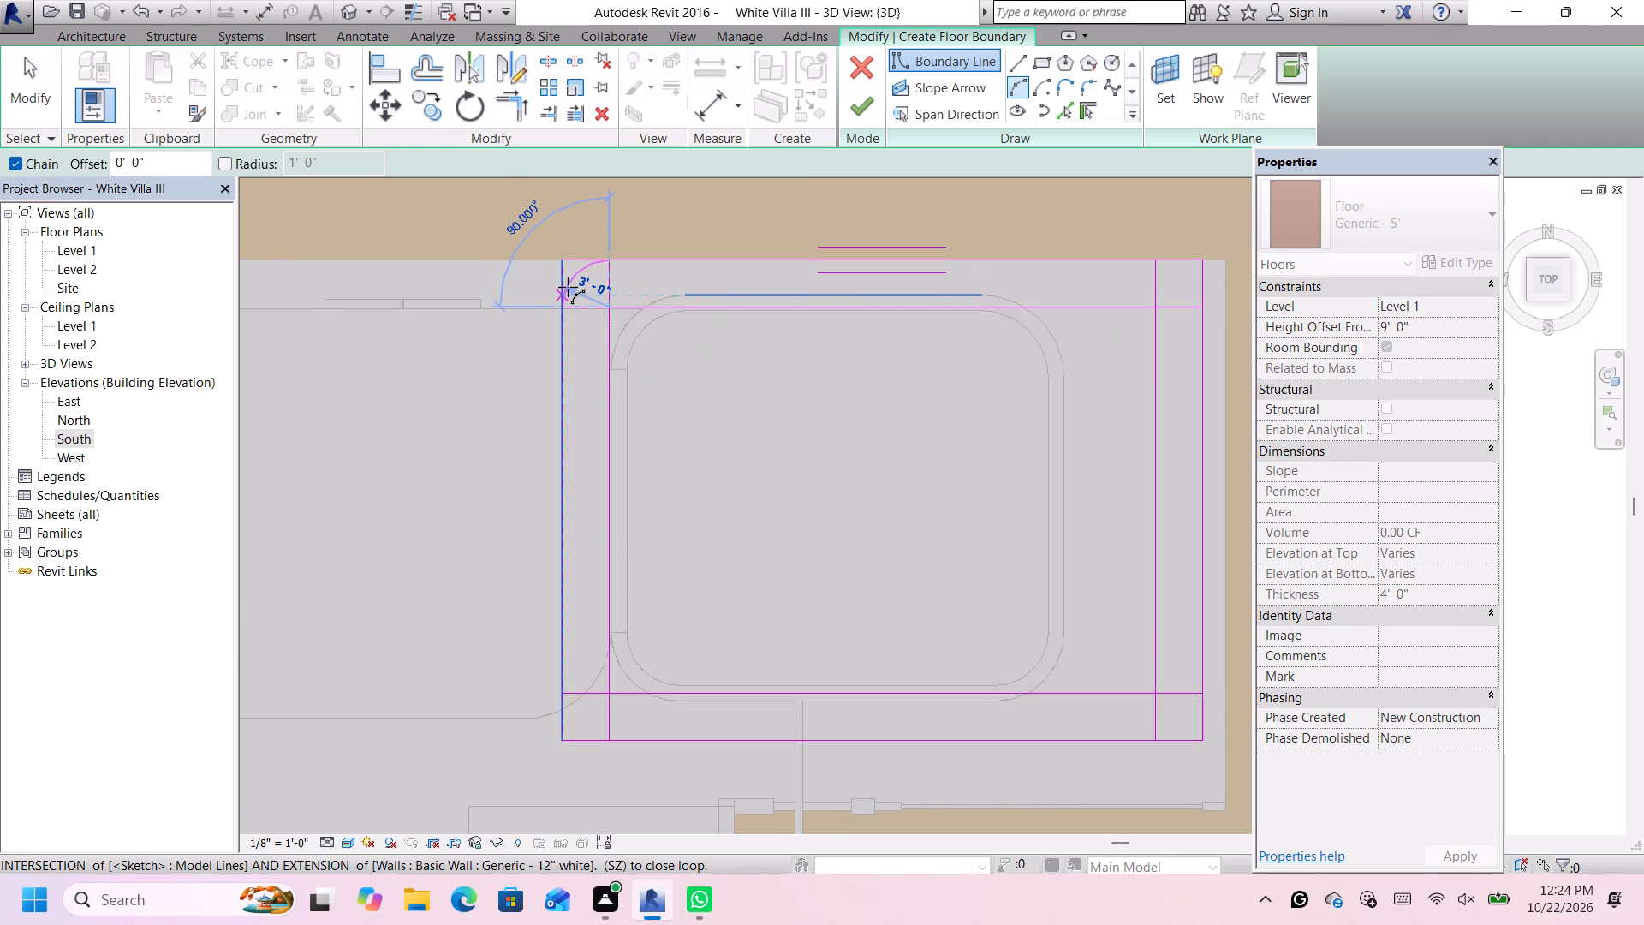
left_click(568, 287)
scroll(616, 284, "down", 5)
scroll(759, 320, "up", 1)
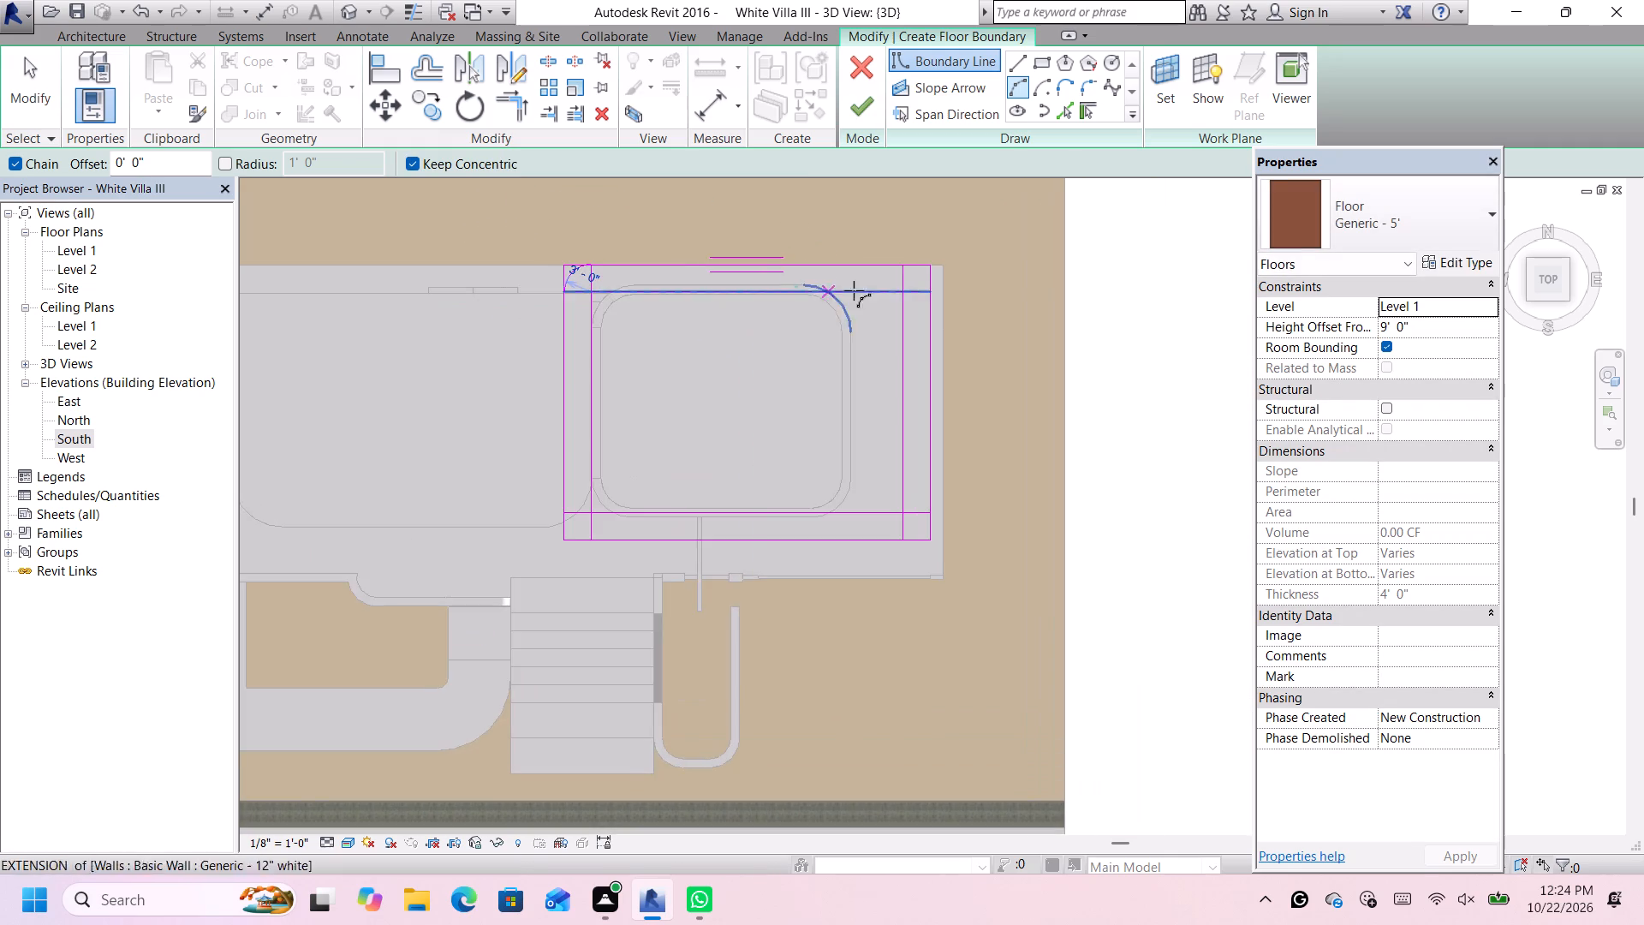
Sketch a 3' radius arc across the boundary's northeast corner, between the ends of the offset lines.
scroll(885, 291, "up", 3)
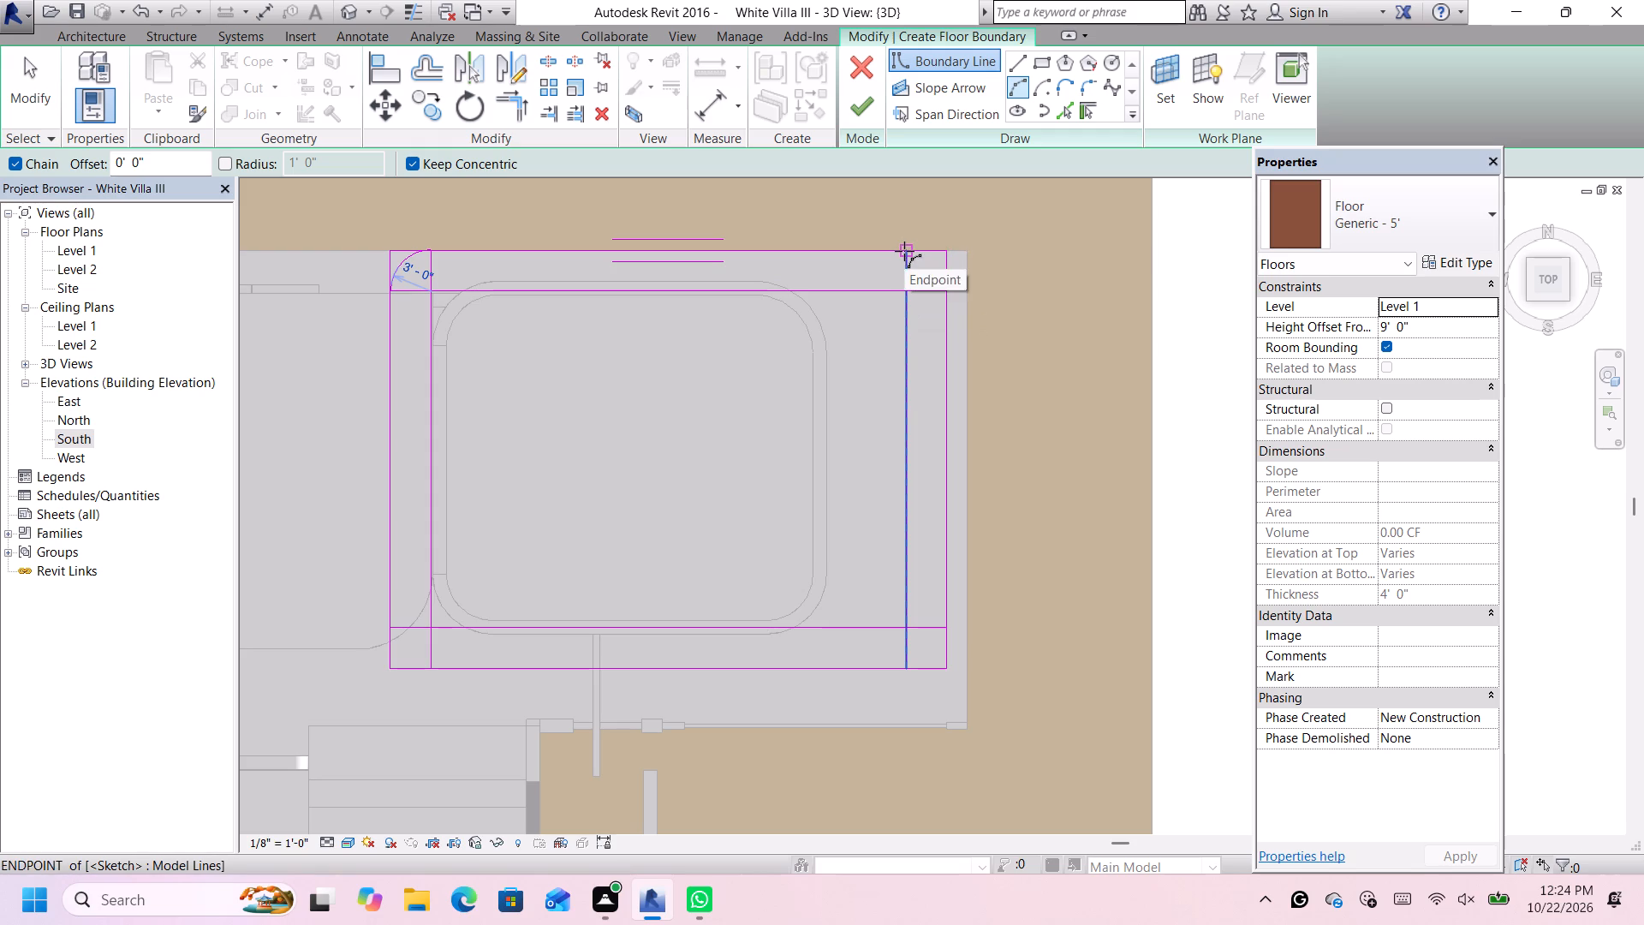
scroll(905, 252, "up", 1)
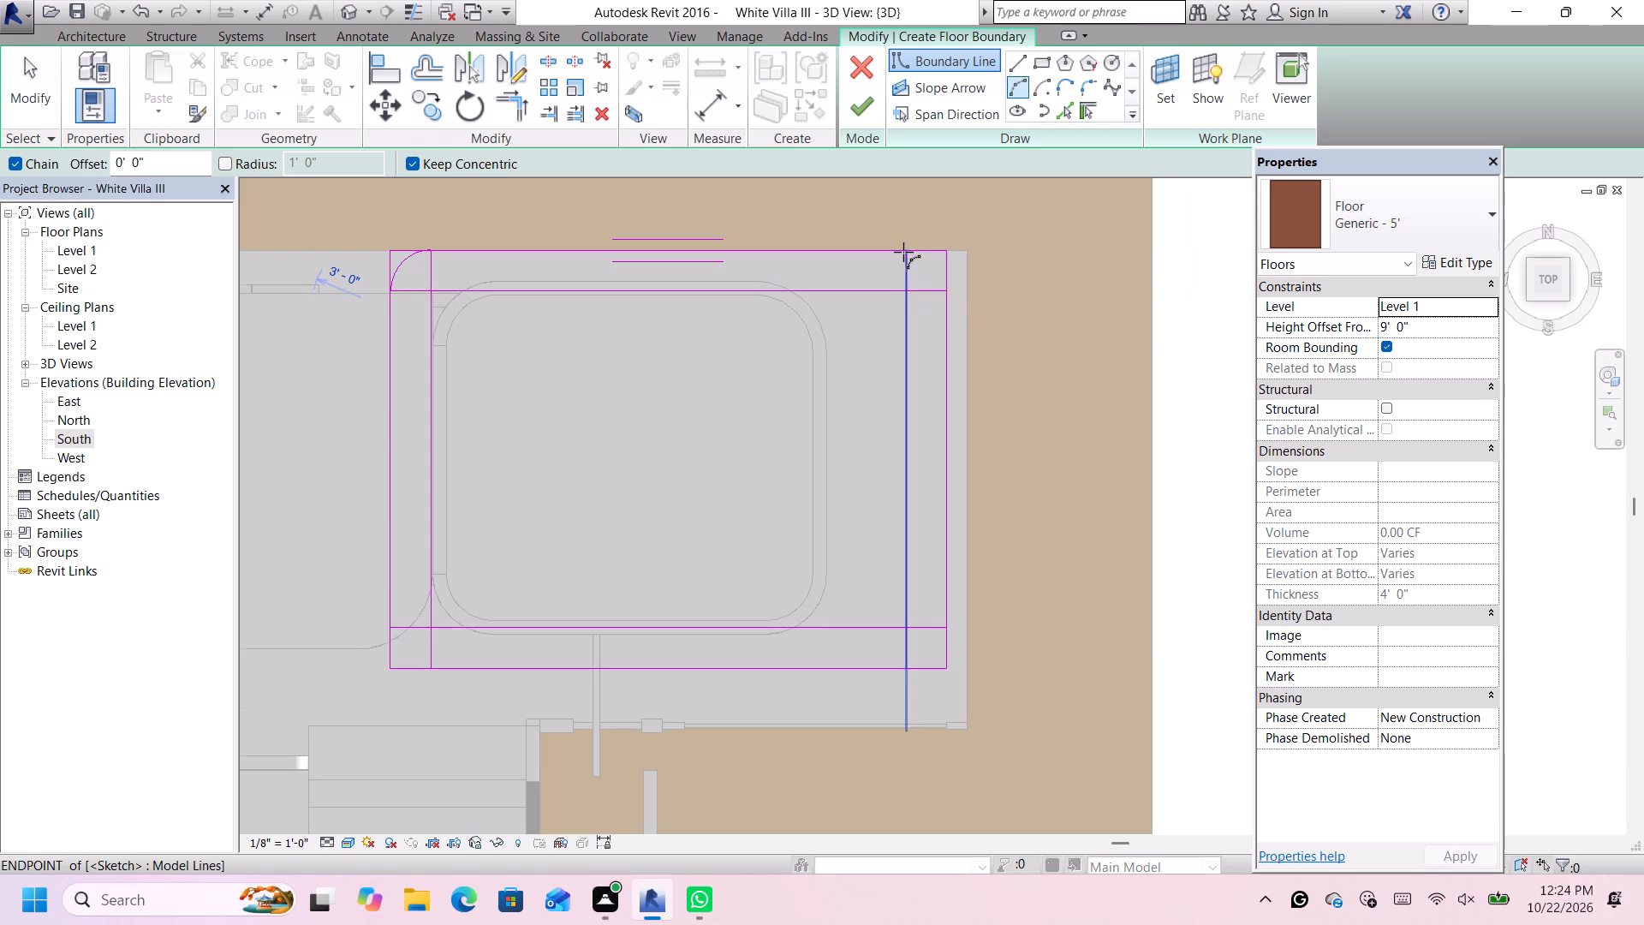
left_click(903, 252)
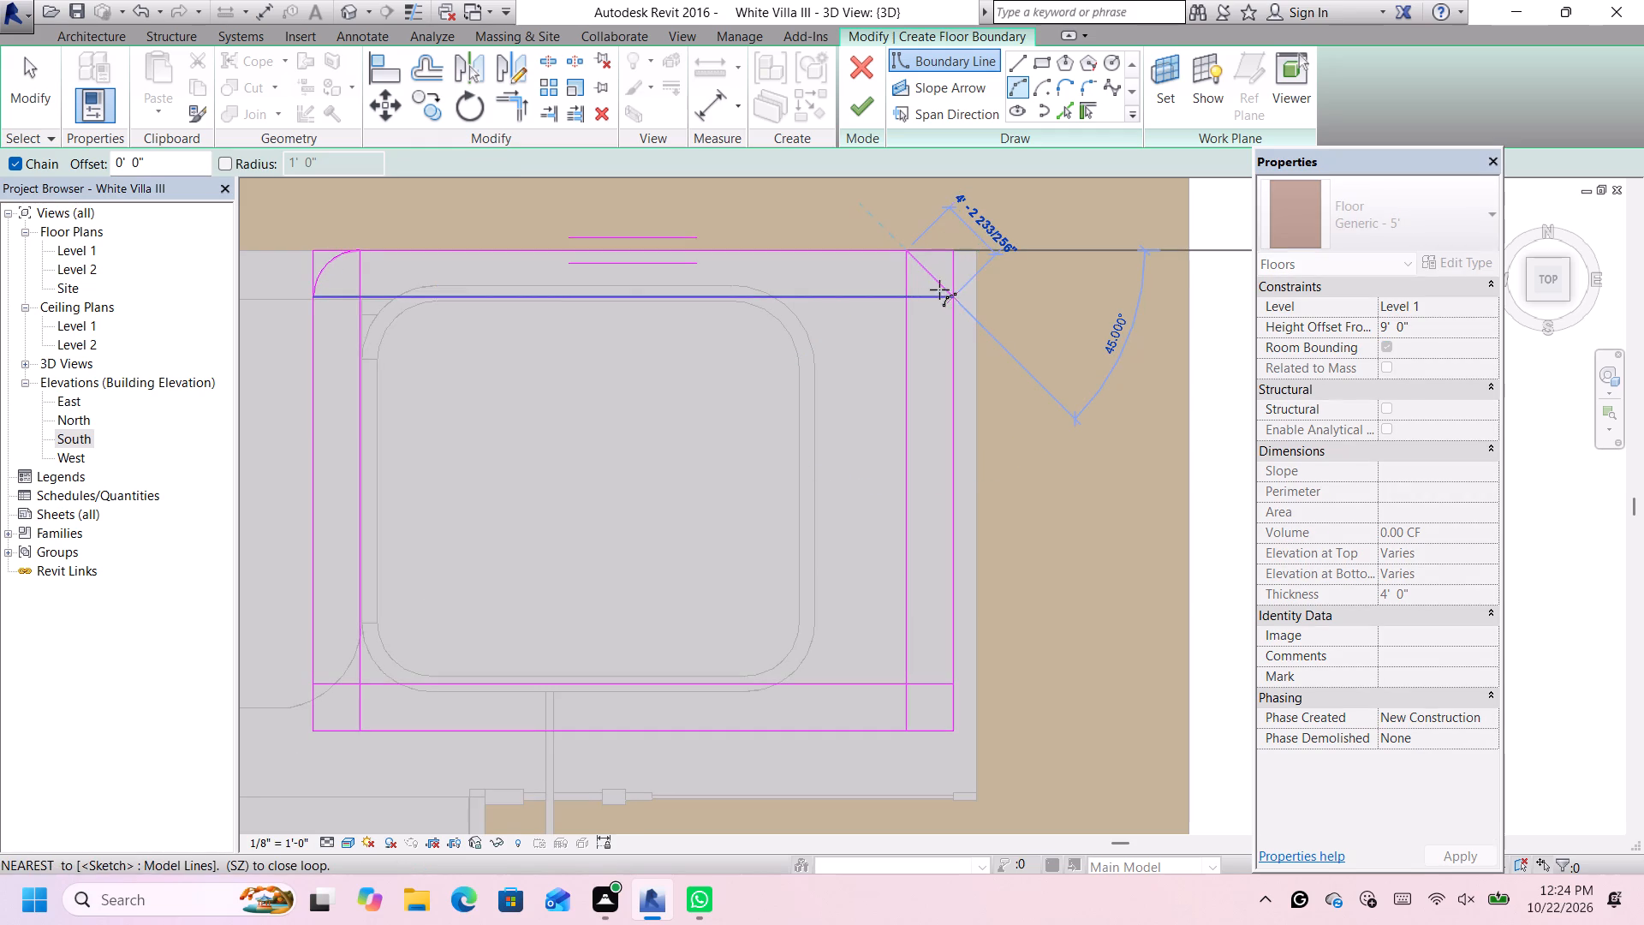
left_click(952, 295)
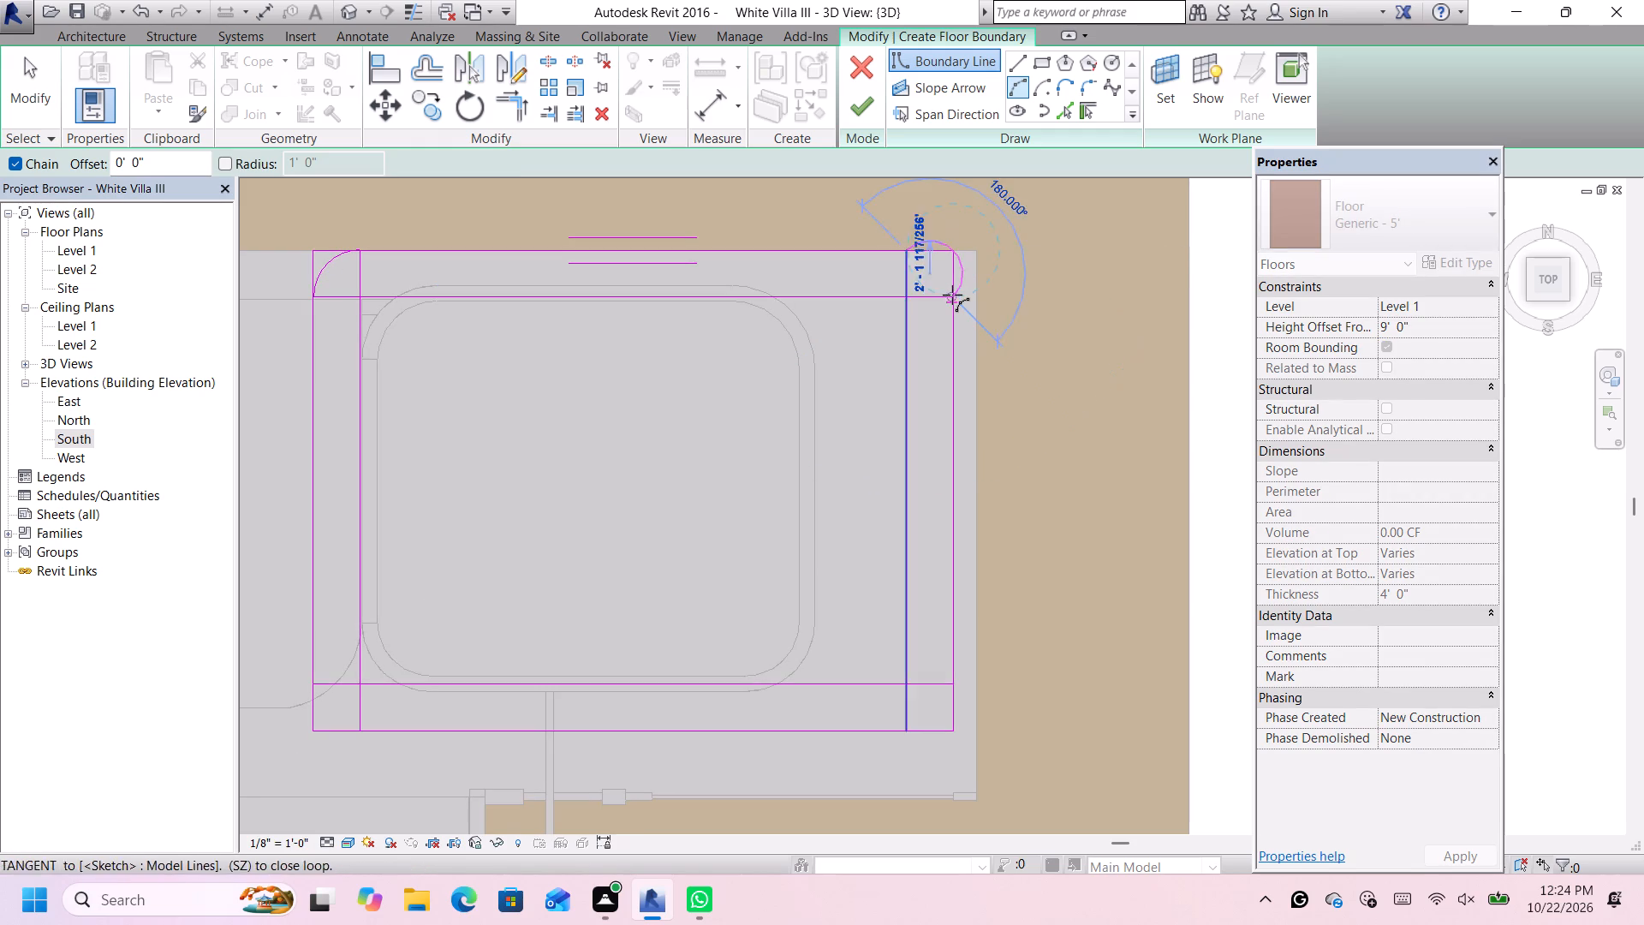
left_click(942, 266)
scroll(929, 279, "down", 6)
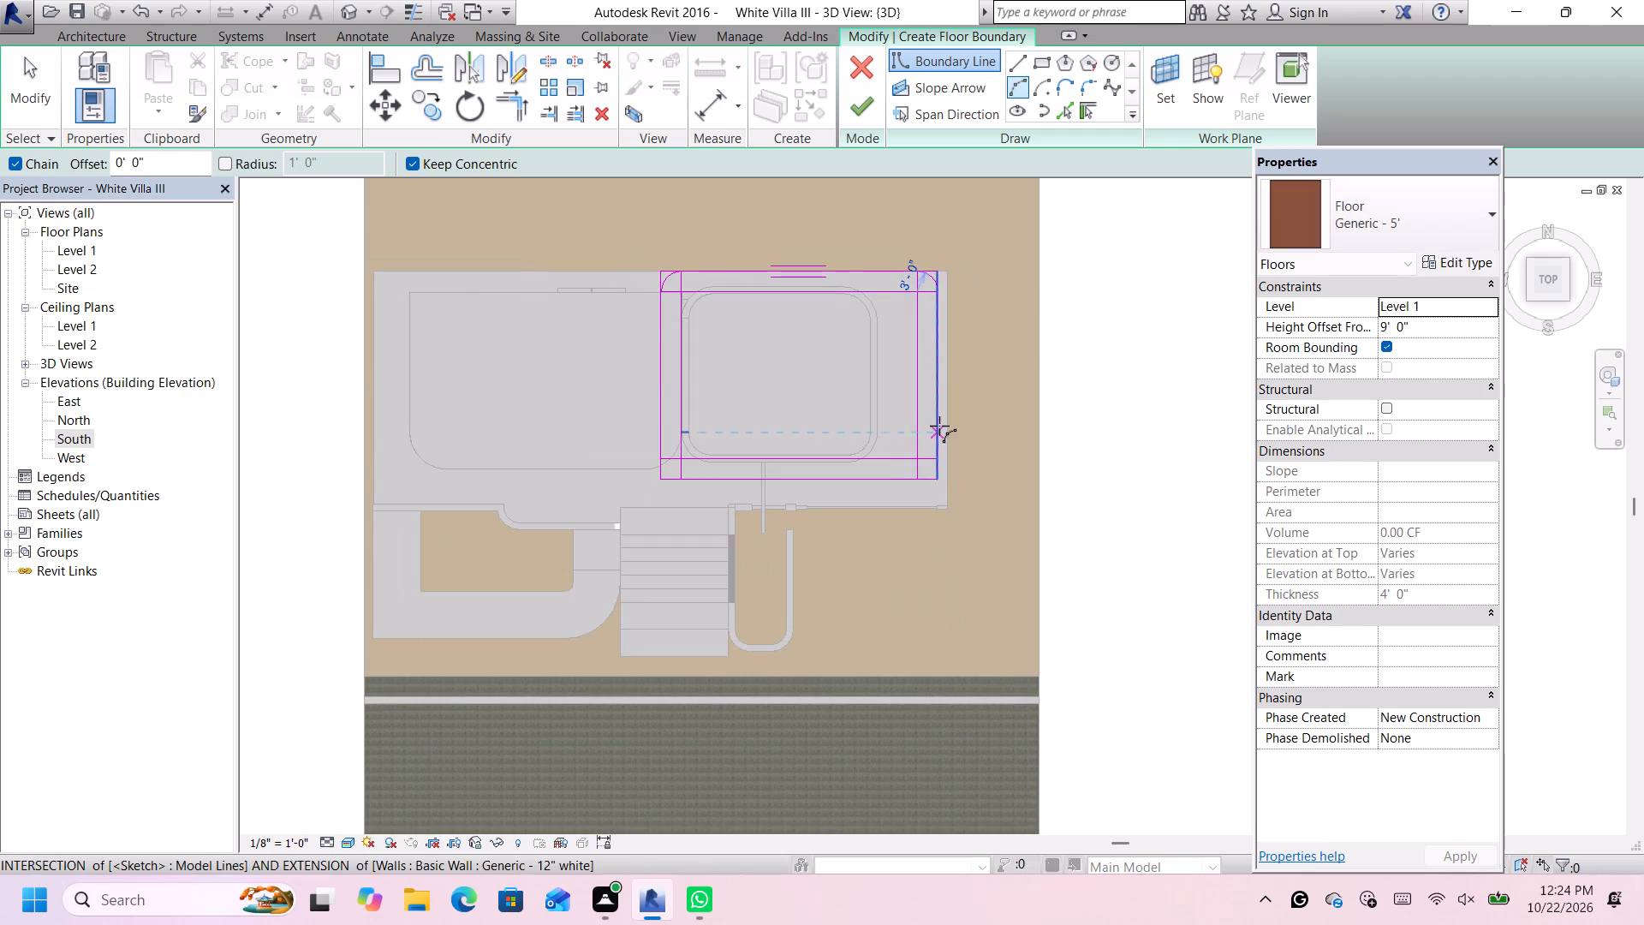
Sketch a 3' radius arc across the boundary's southeast corner, between the ends of the offset lines.
scroll(925, 516, "up", 3)
scroll(955, 451, "down", 1)
scroll(948, 445, "up", 3)
left_click(942, 430)
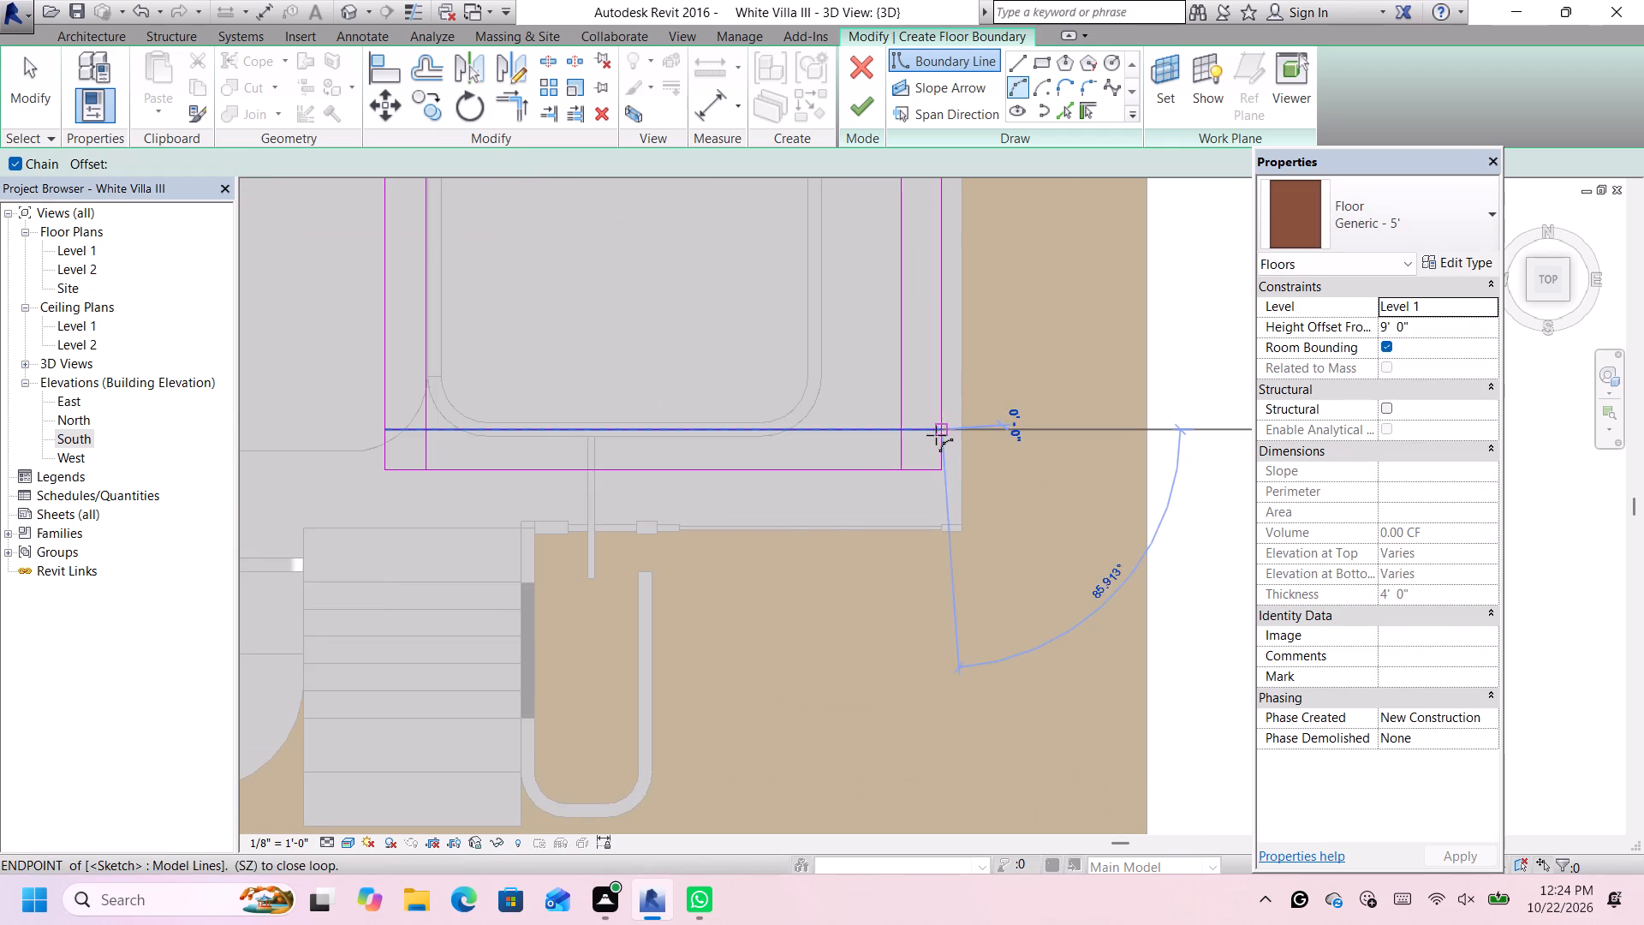
left_click(900, 464)
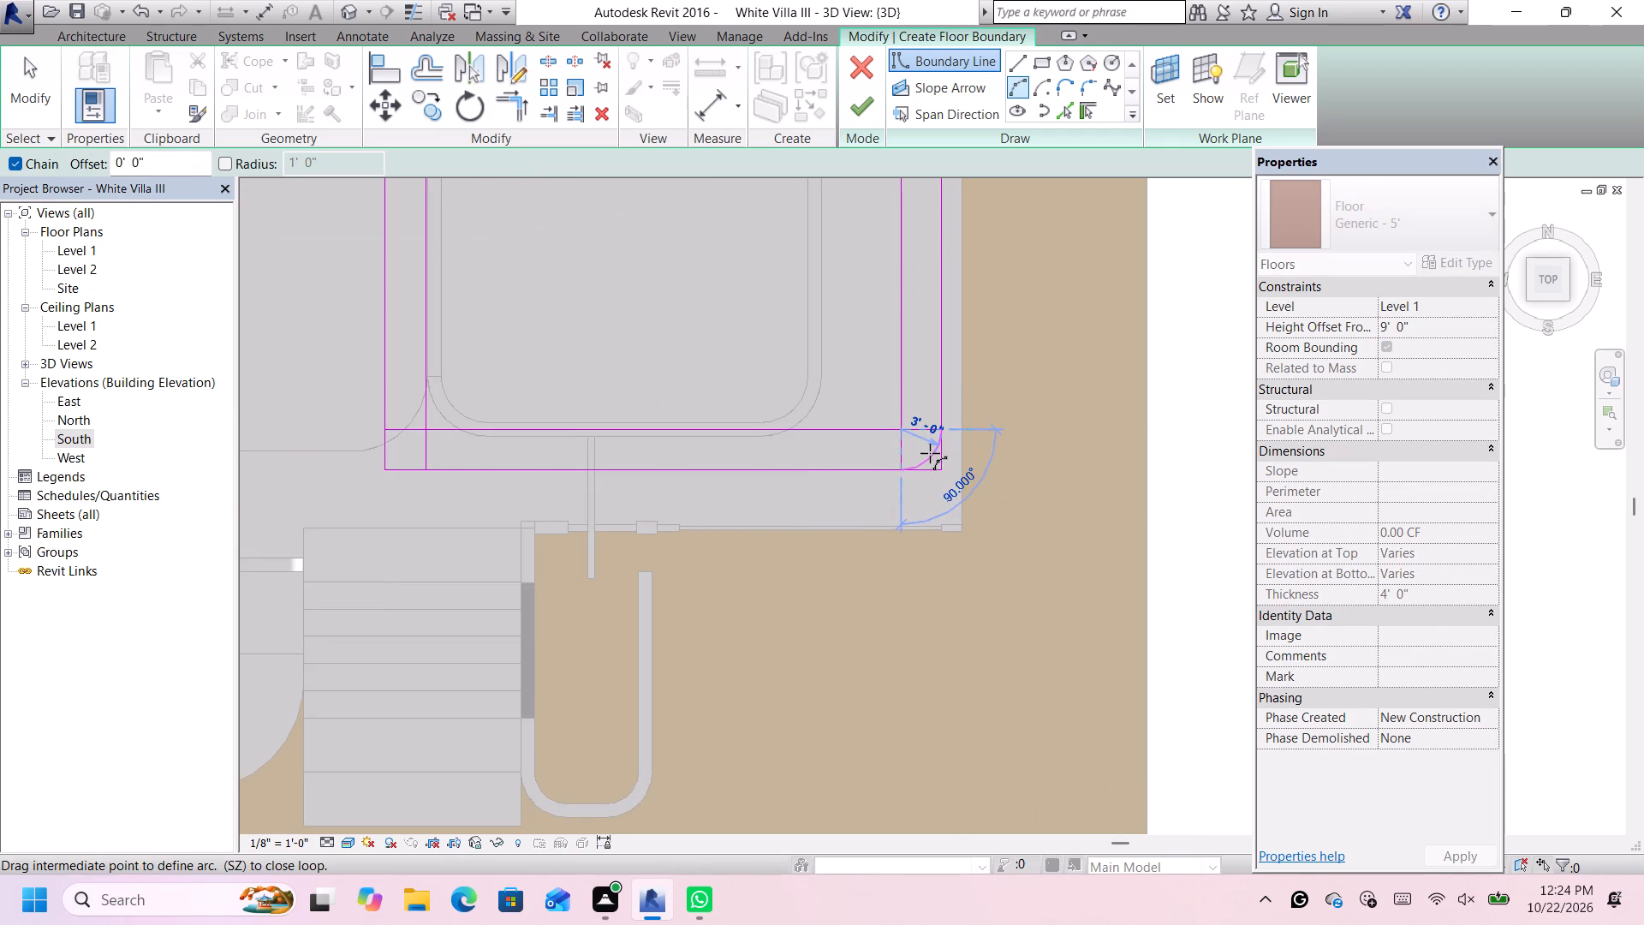
left_click(930, 453)
Sketch a 3' radius arc across the boundary's southwest corner and finish the arc command.
scroll(402, 421, "up", 1)
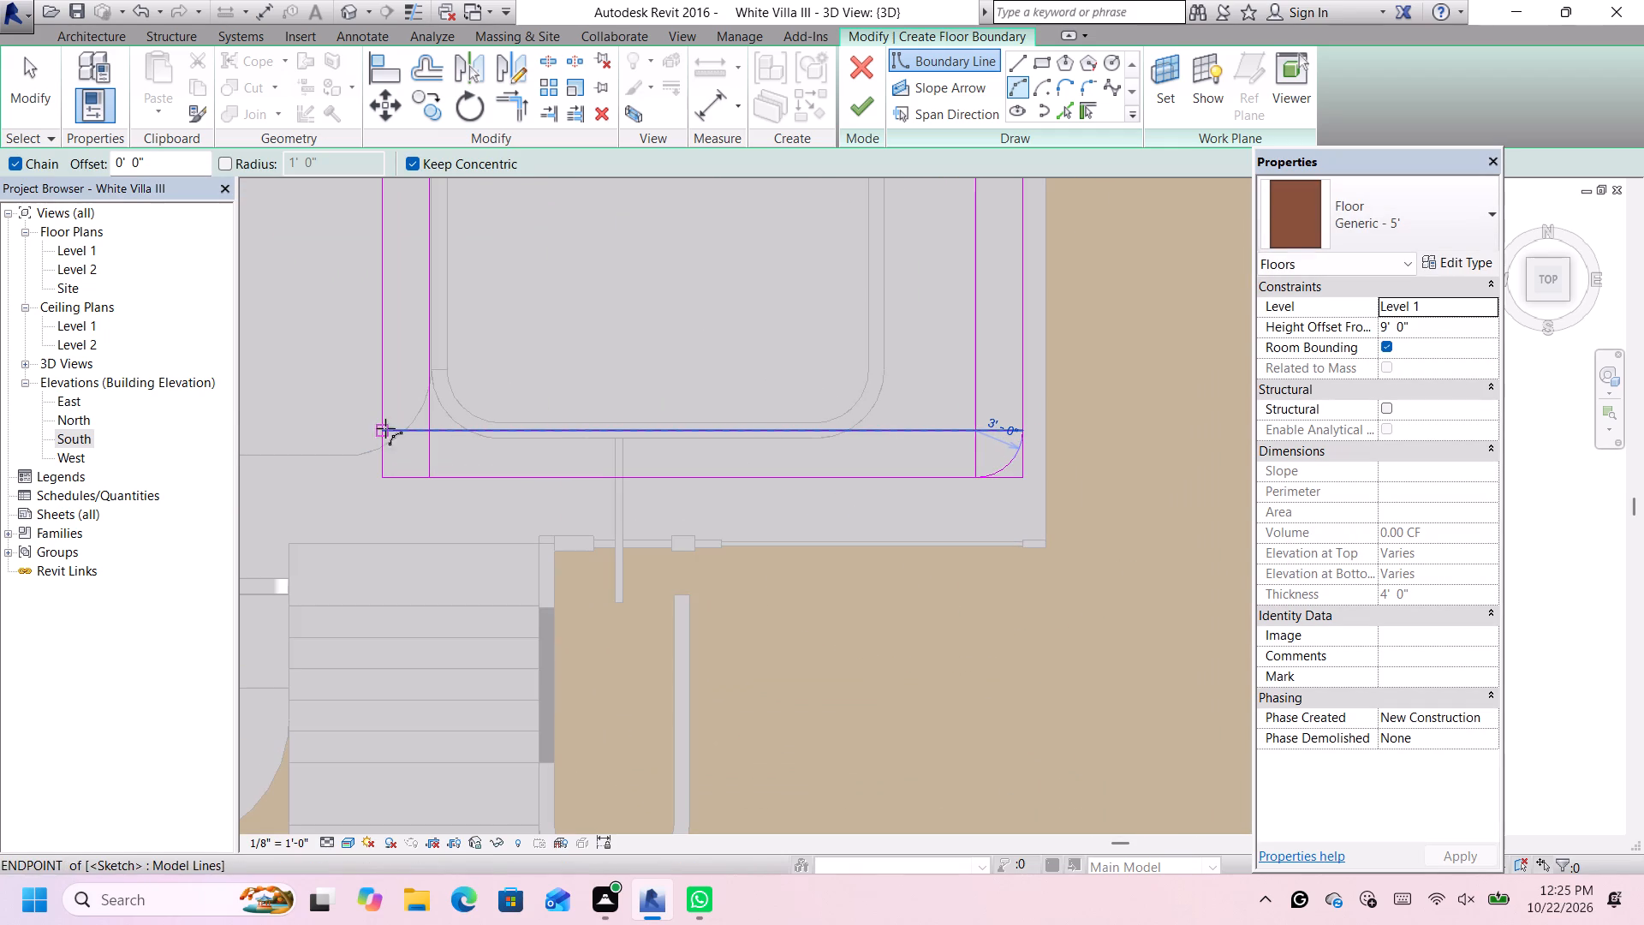
left_click(383, 428)
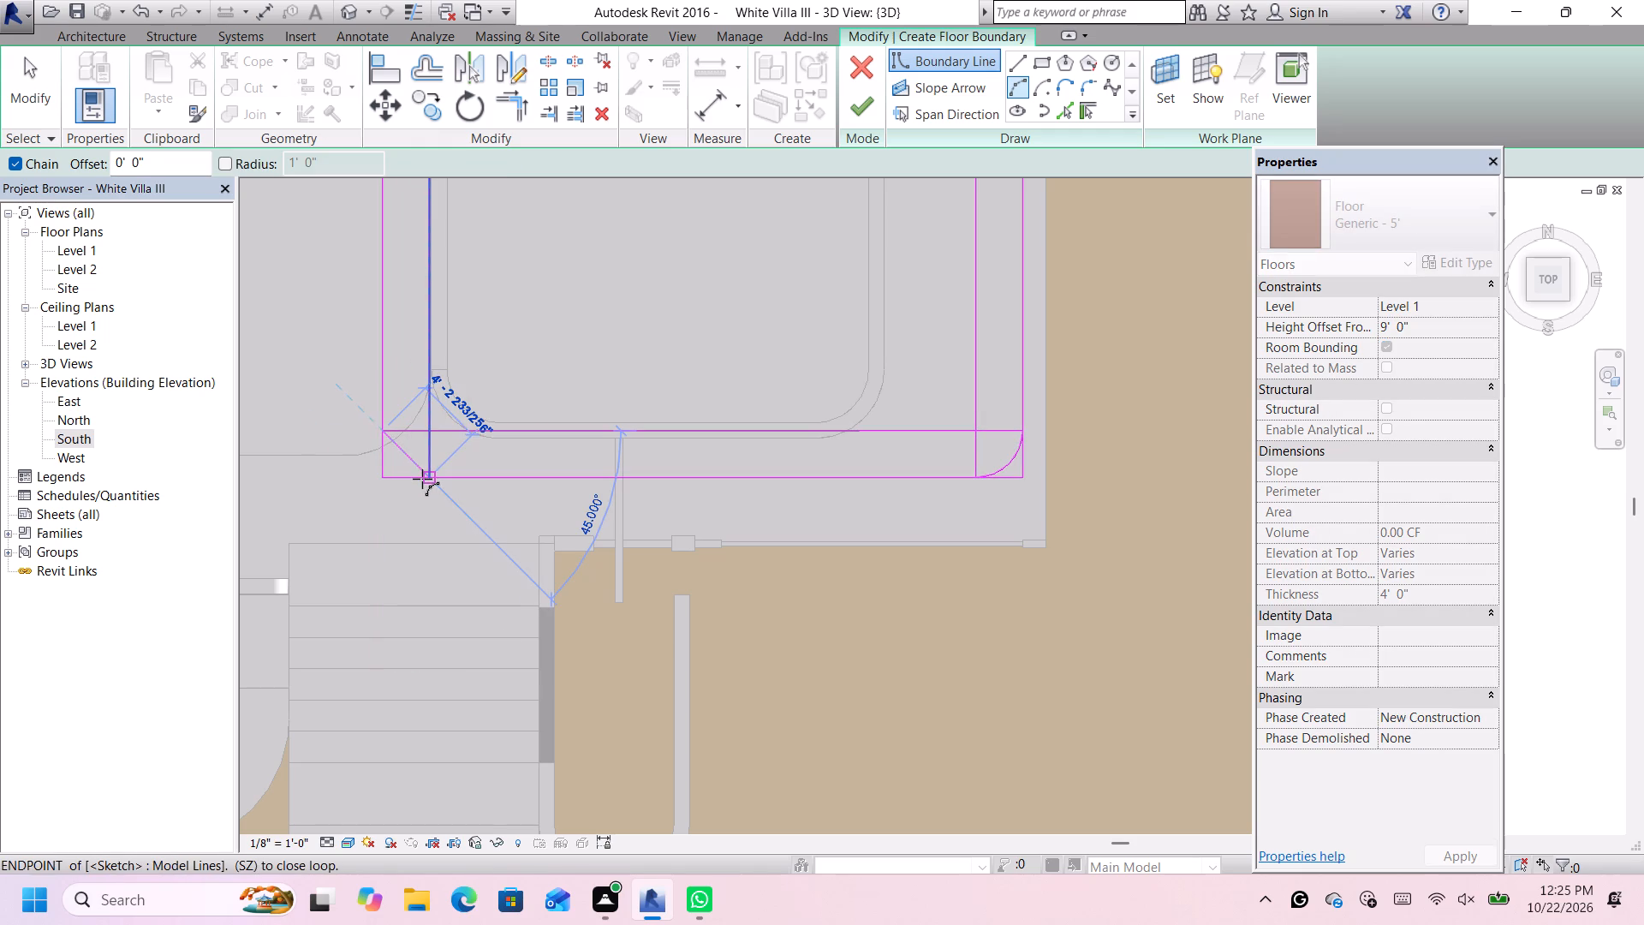
scroll(422, 472, "up", 3)
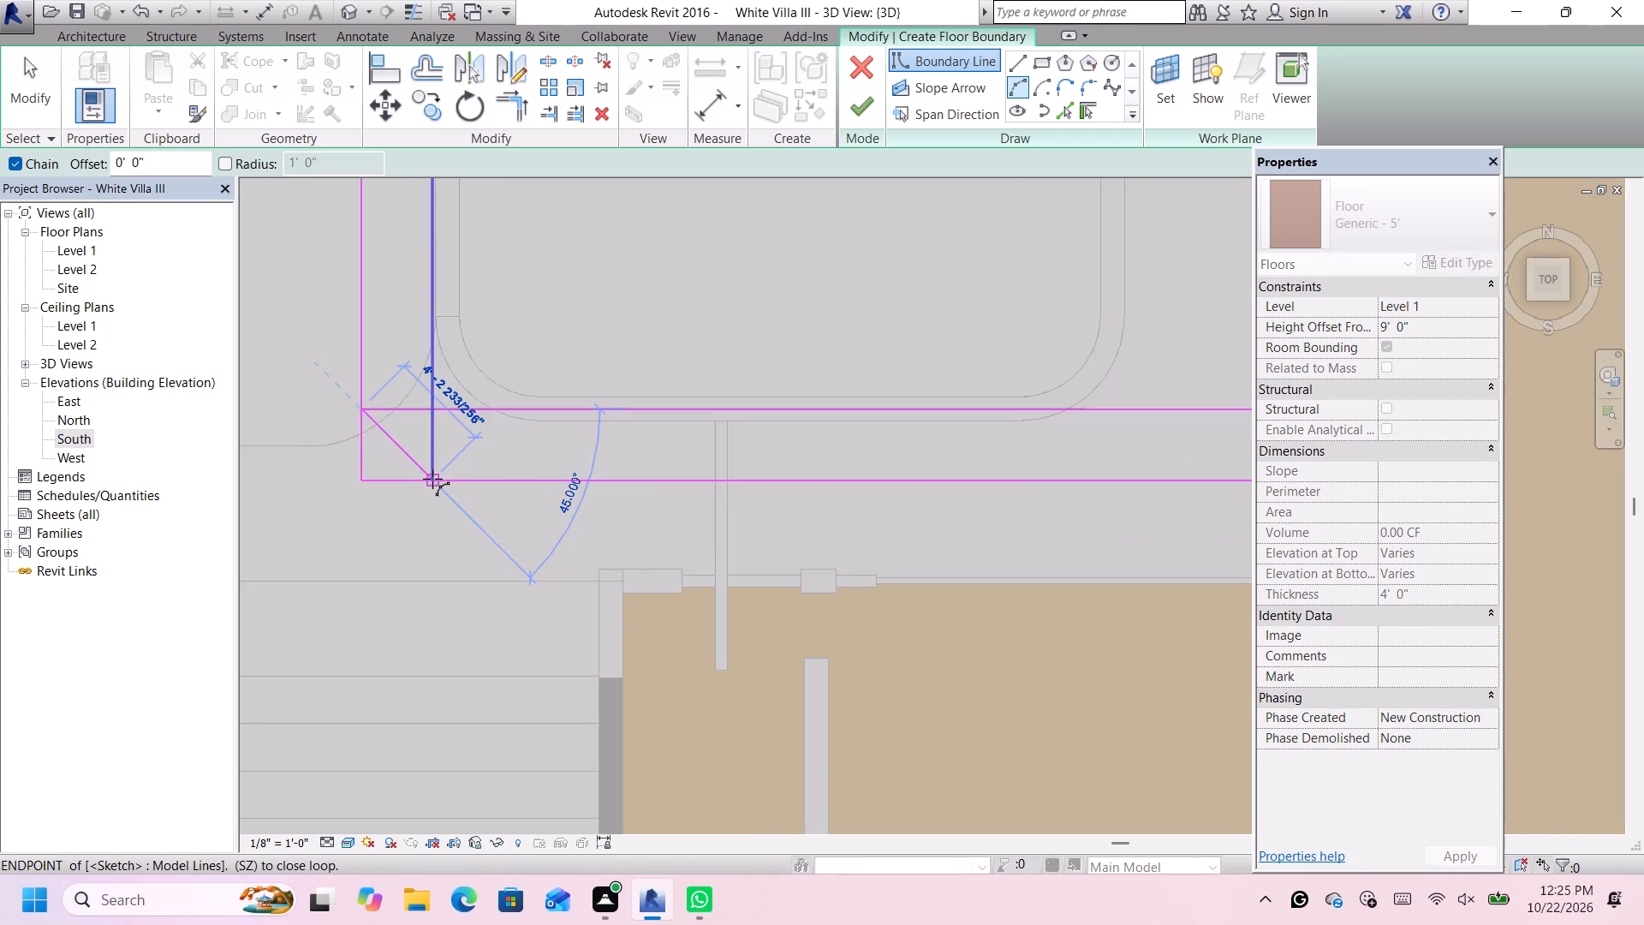
left_click(433, 479)
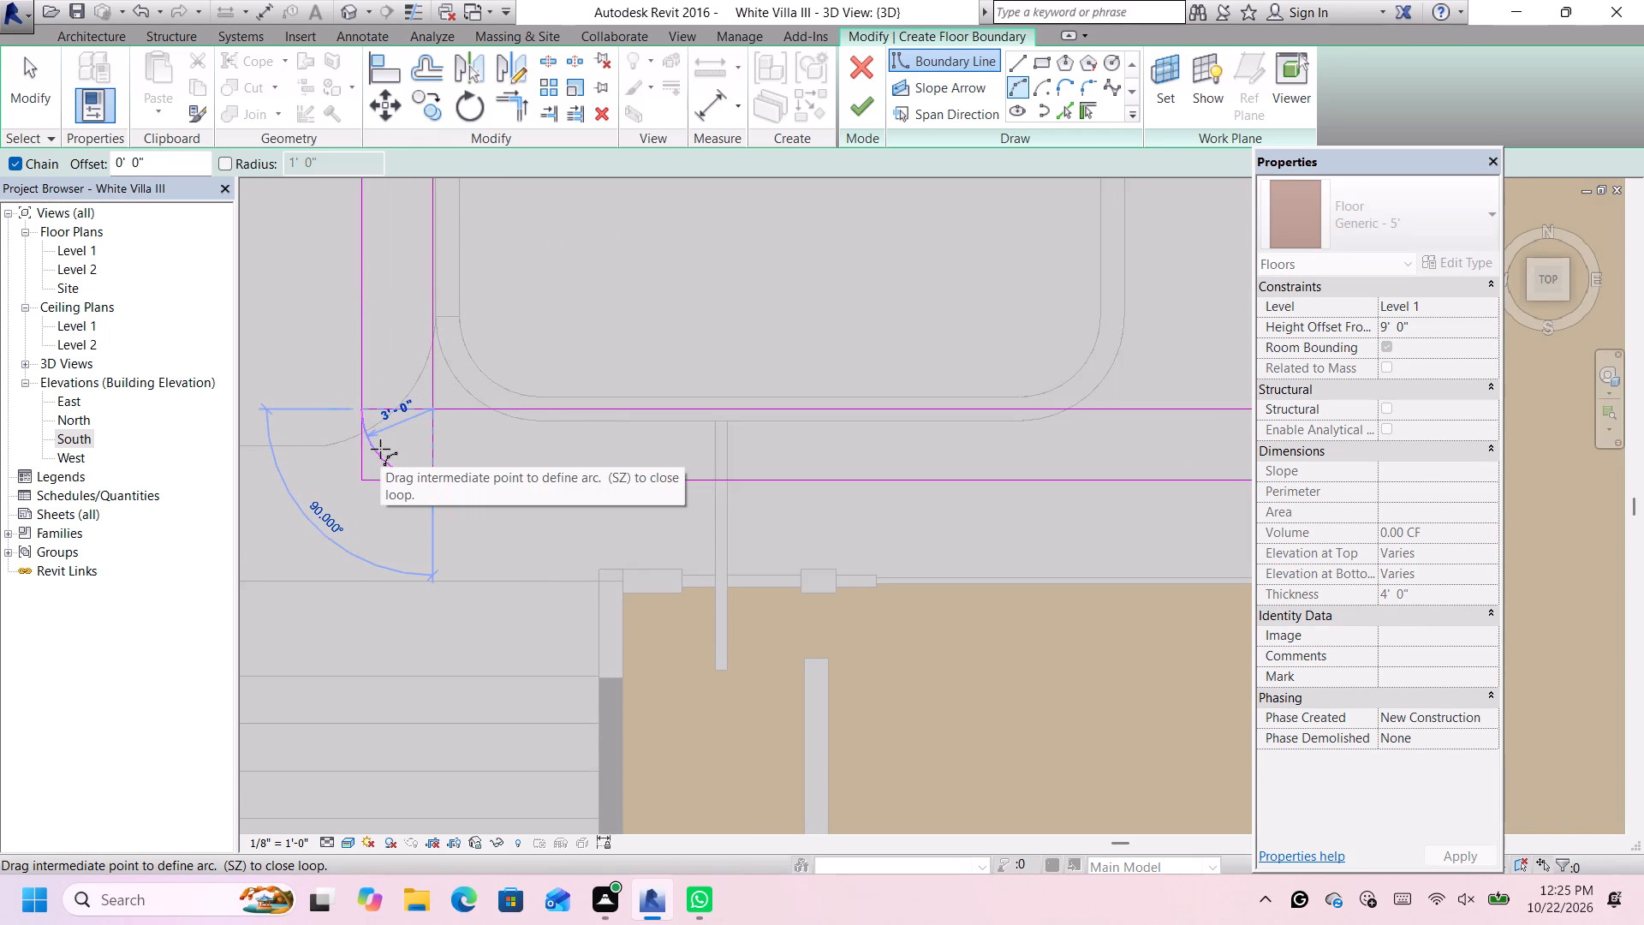
left_click(380, 449)
scroll(382, 449, "down", 7)
scroll(518, 301, "down", 3)
scroll(423, 300, "up", 1)
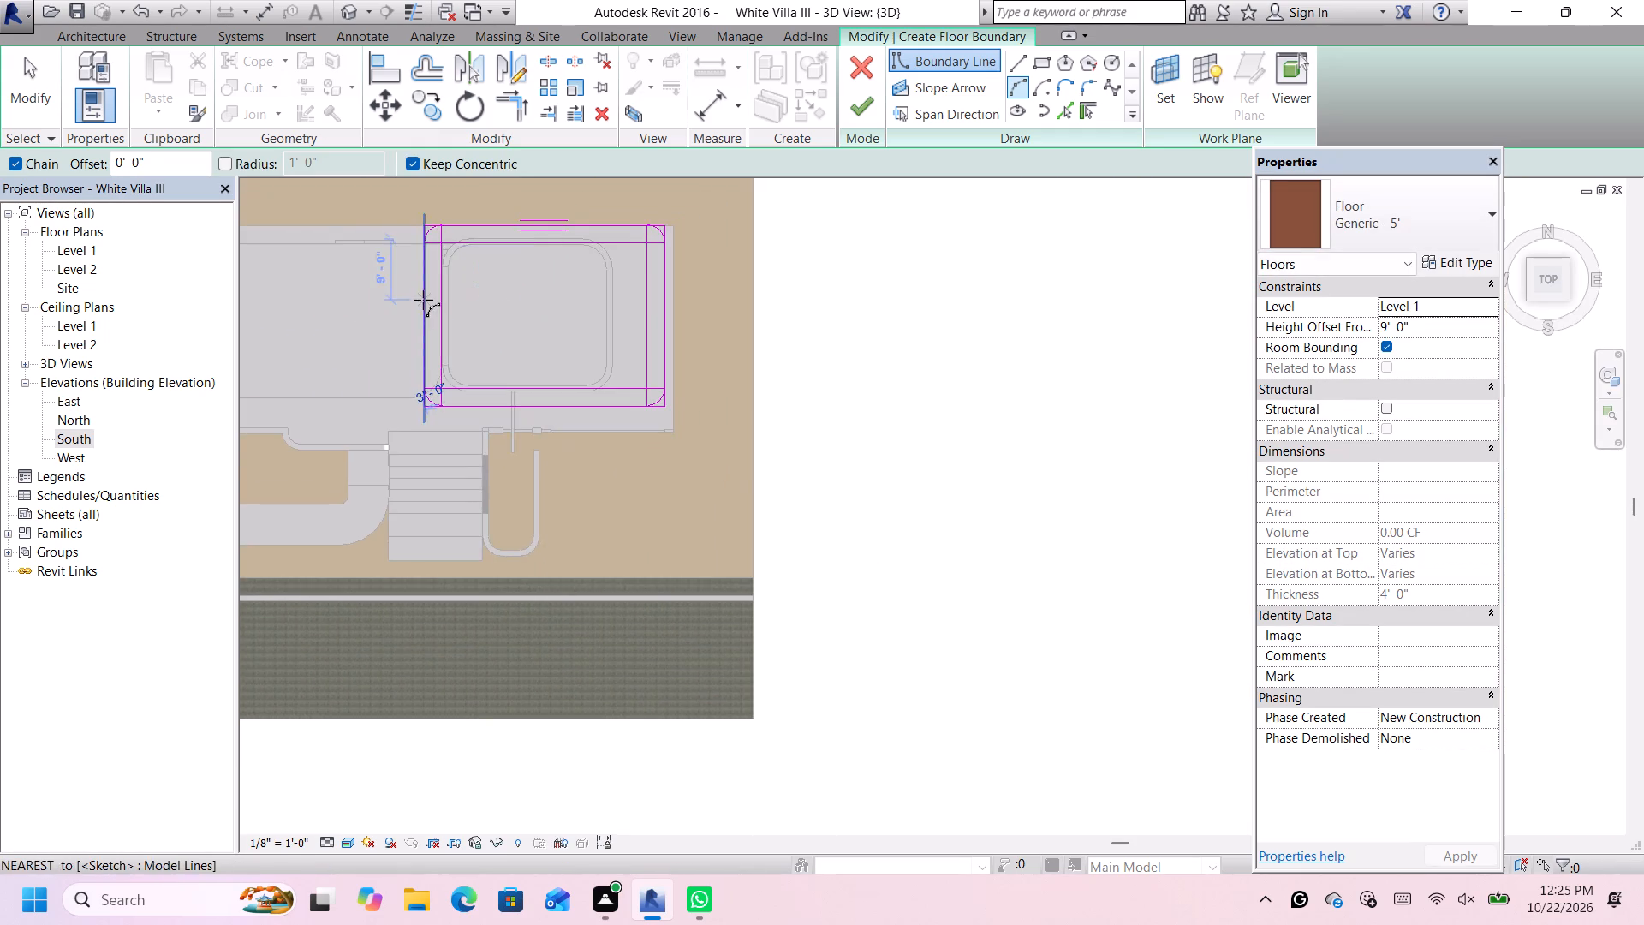
scroll(423, 300, "up", 3)
scroll(421, 292, "down", 4)
key("Escape")
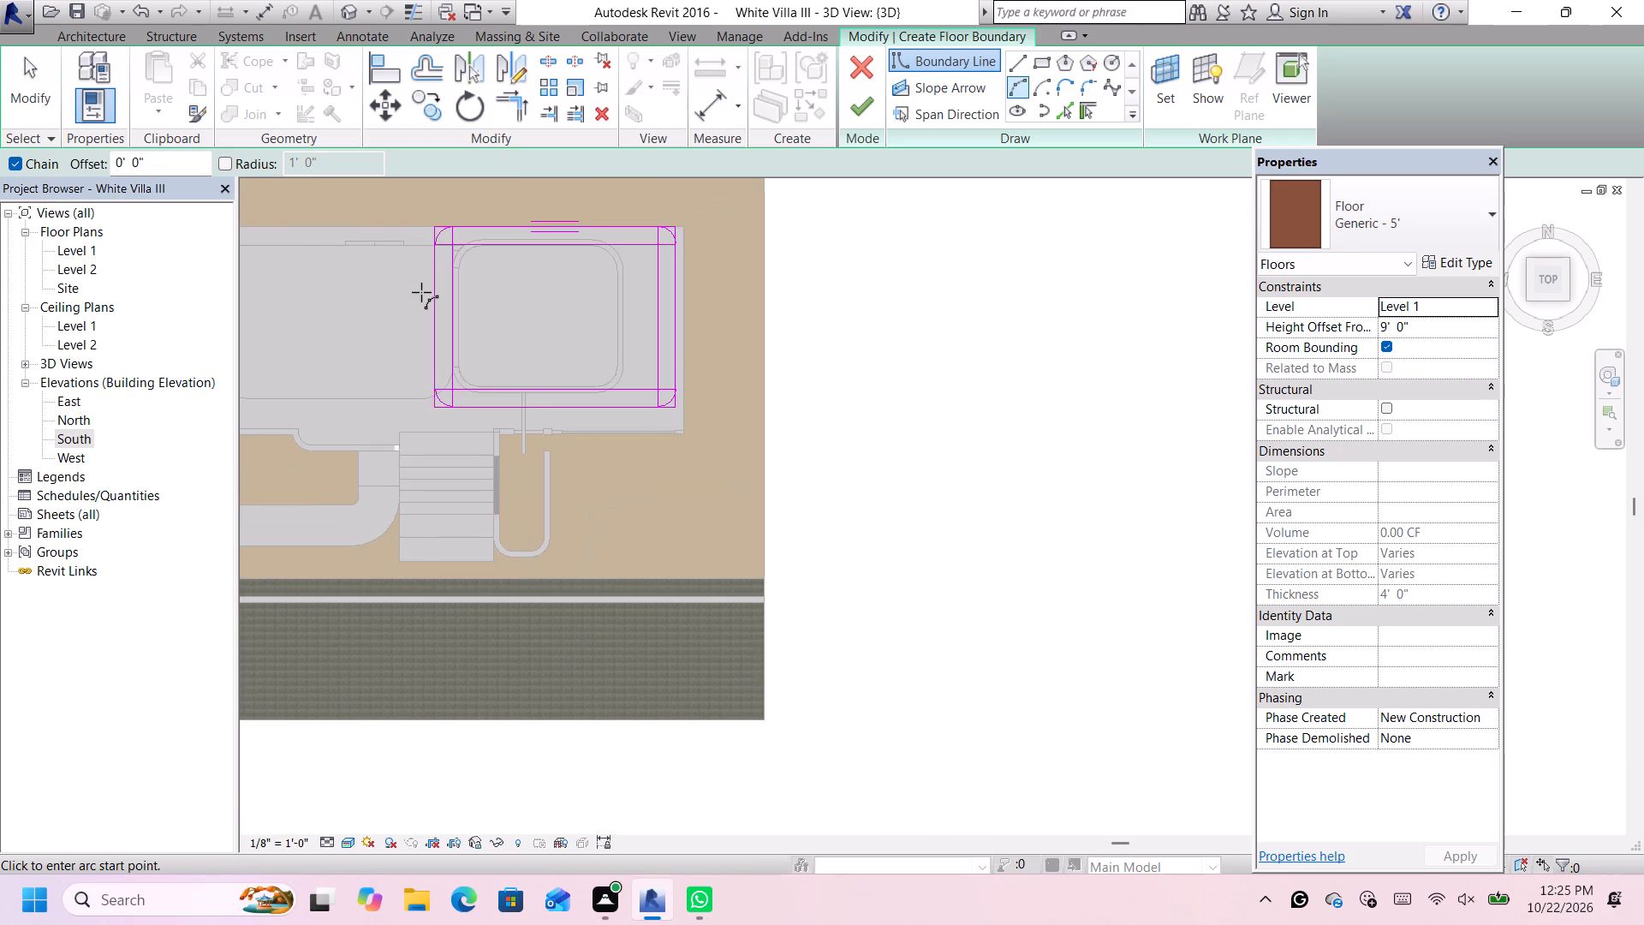
scroll(421, 294, "up", 1)
key("Escape")
Delete the four inner offset lines, dismissing the notification card, so only the outer rectangle and corner arcs remain.
scroll(445, 308, "up", 3)
left_click(458, 296)
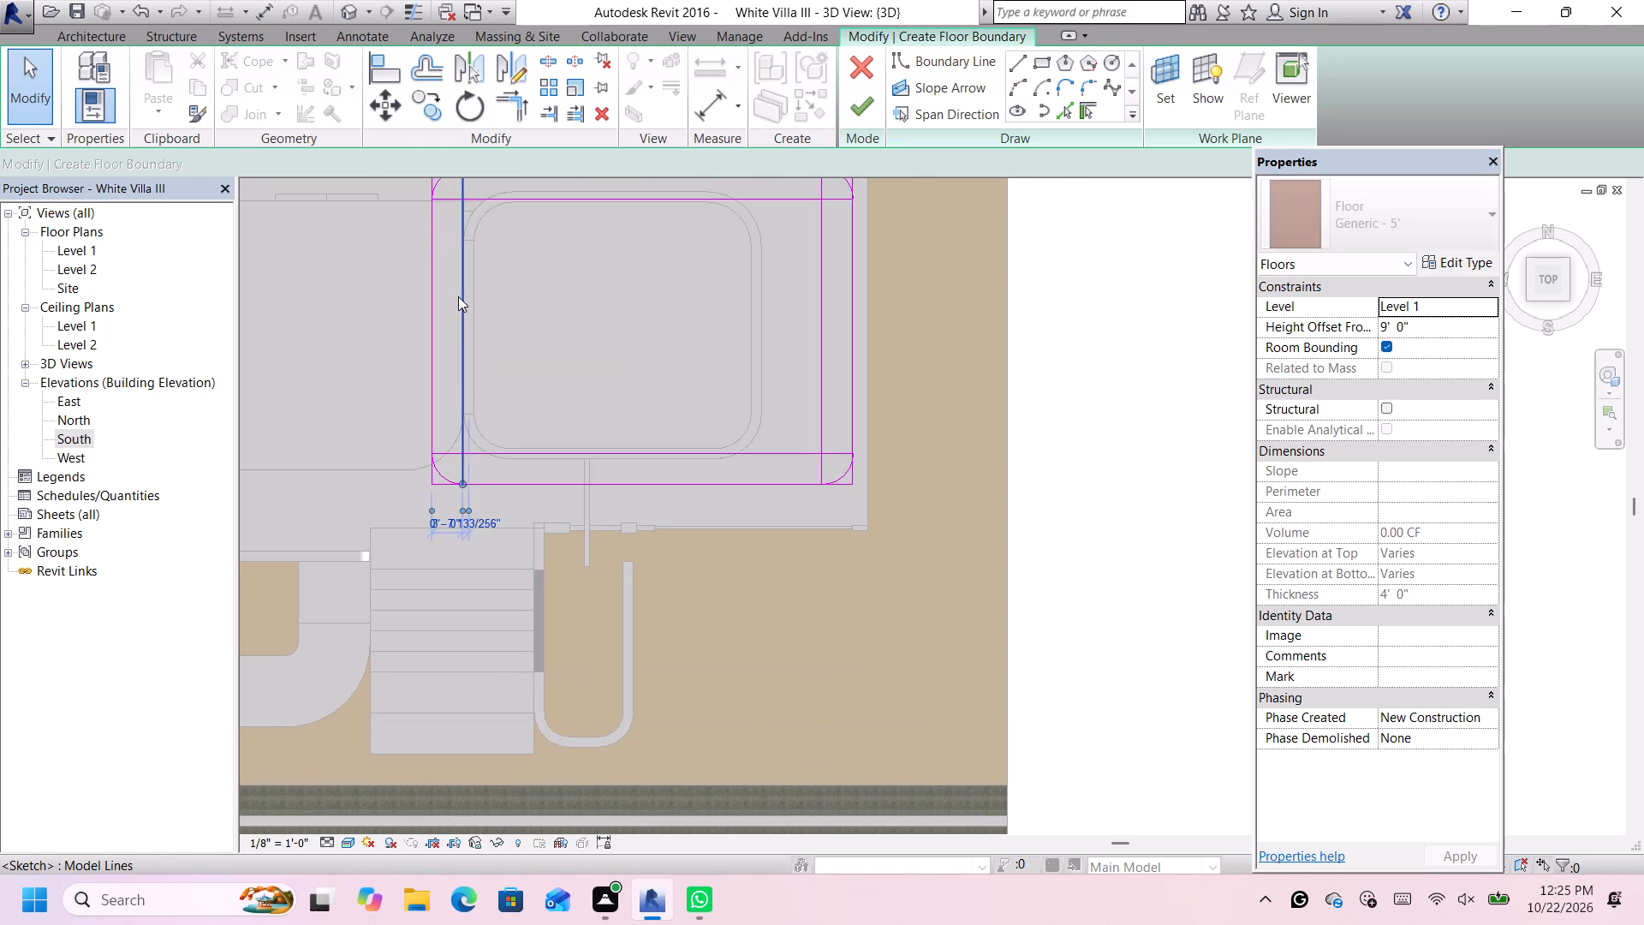
scroll(458, 296, "down", 5)
key("Delete")
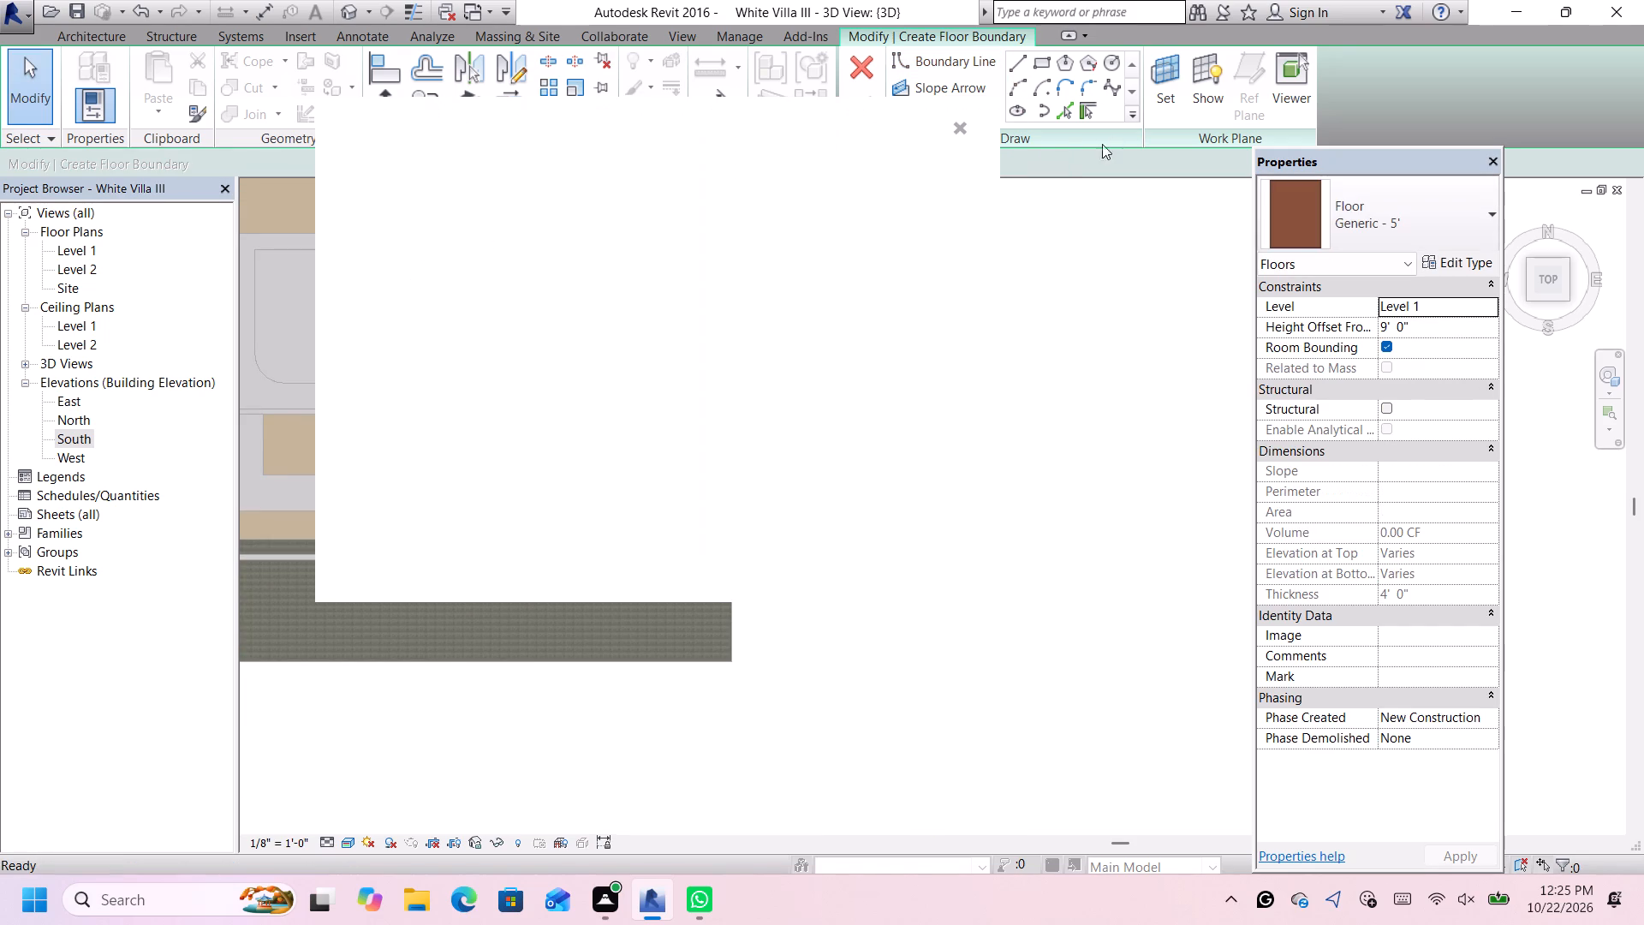
left_click(955, 128)
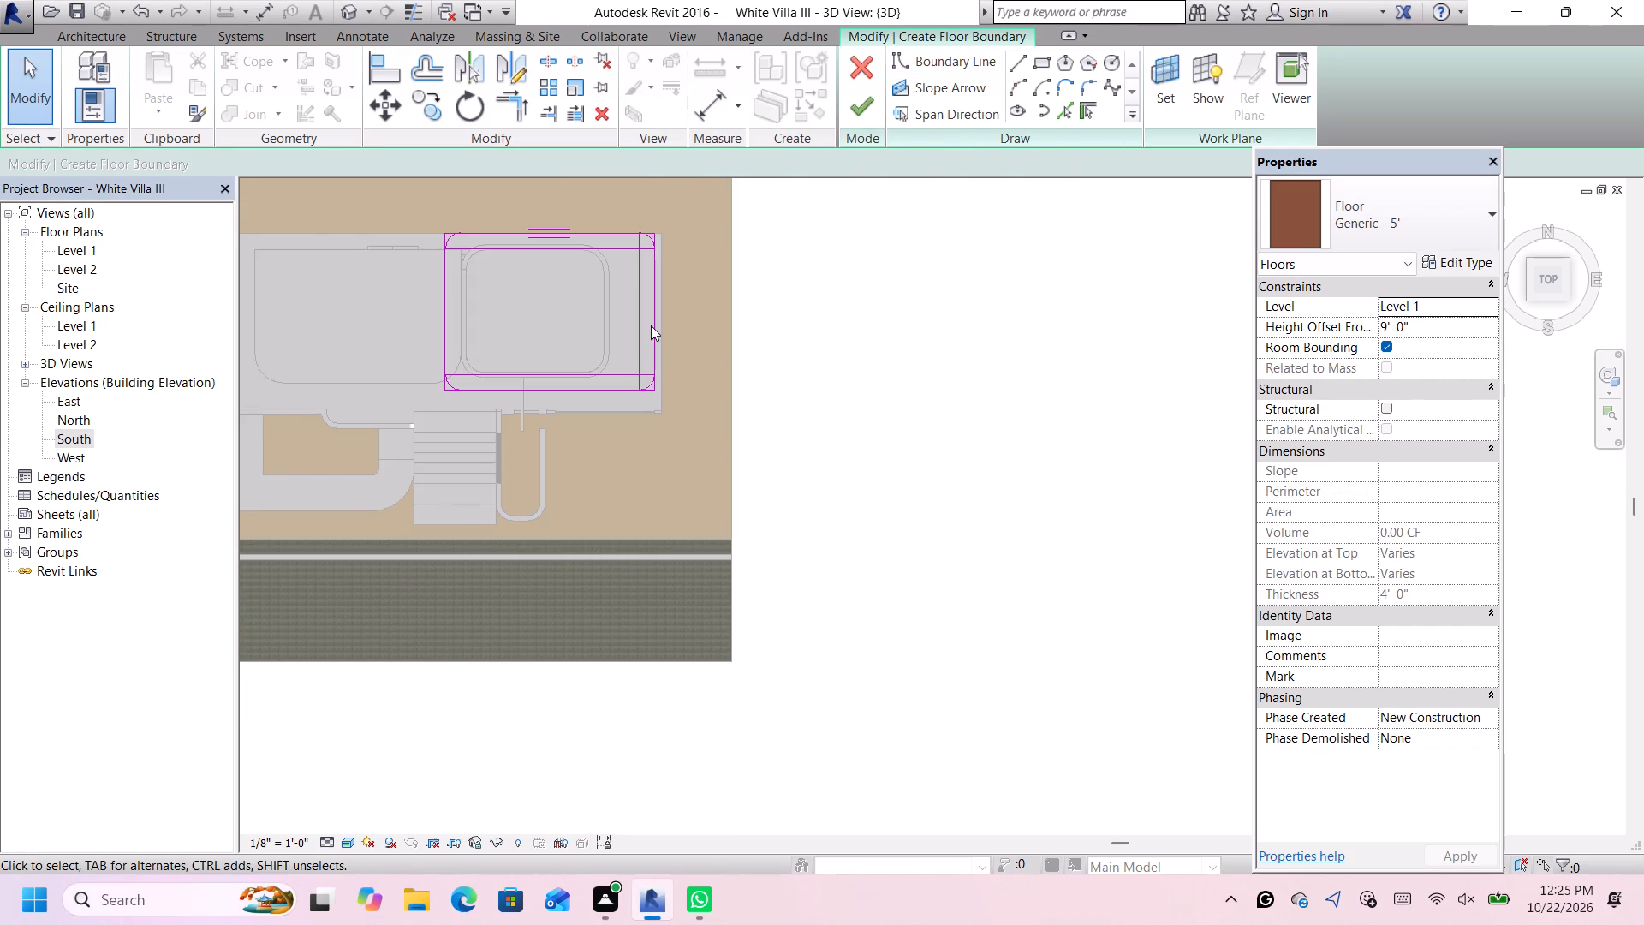
scroll(373, 266, "up", 4)
scroll(444, 218, "up", 3)
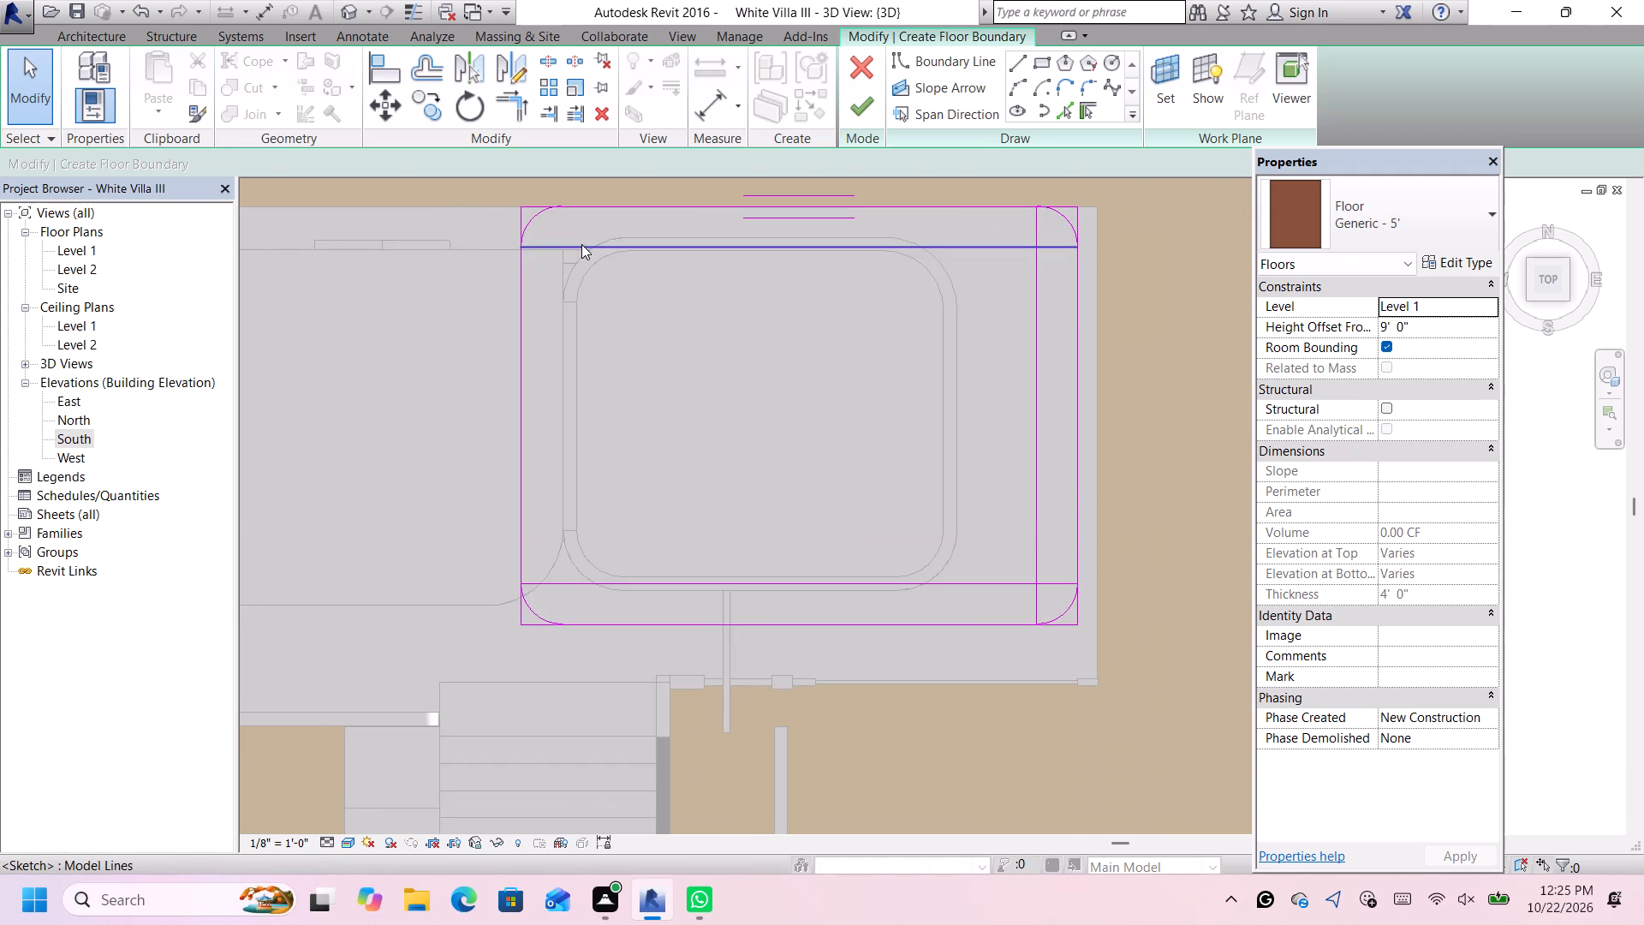
left_click(581, 245)
key("Delete")
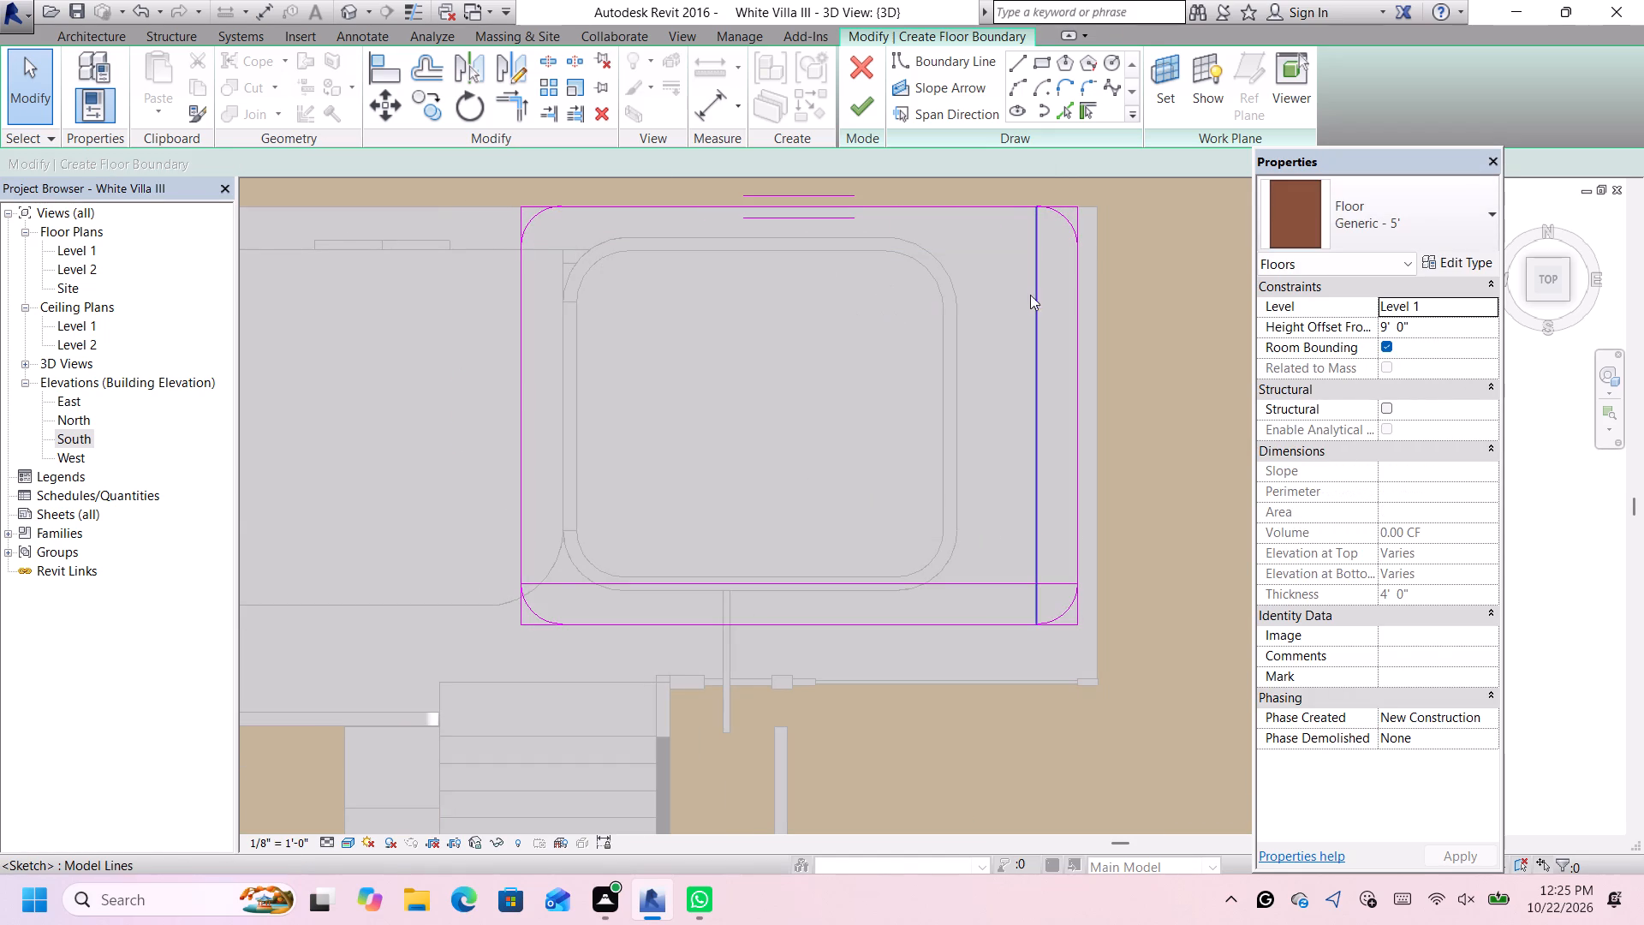
left_click(1032, 296)
key("Delete")
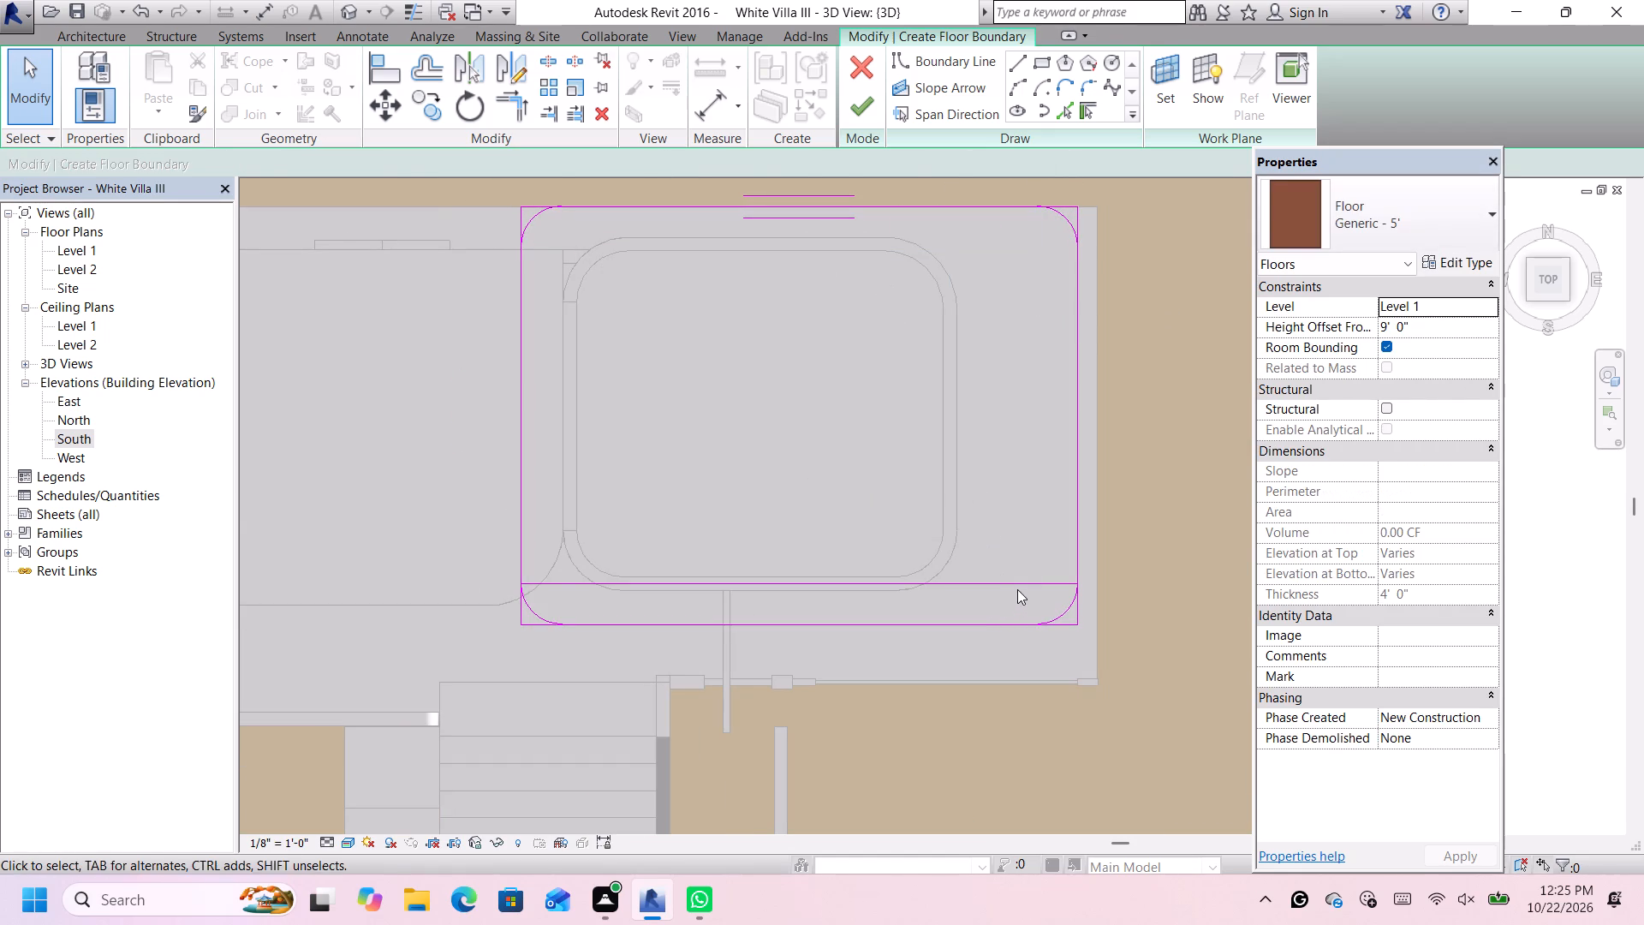
left_click(1017, 589)
key("Delete")
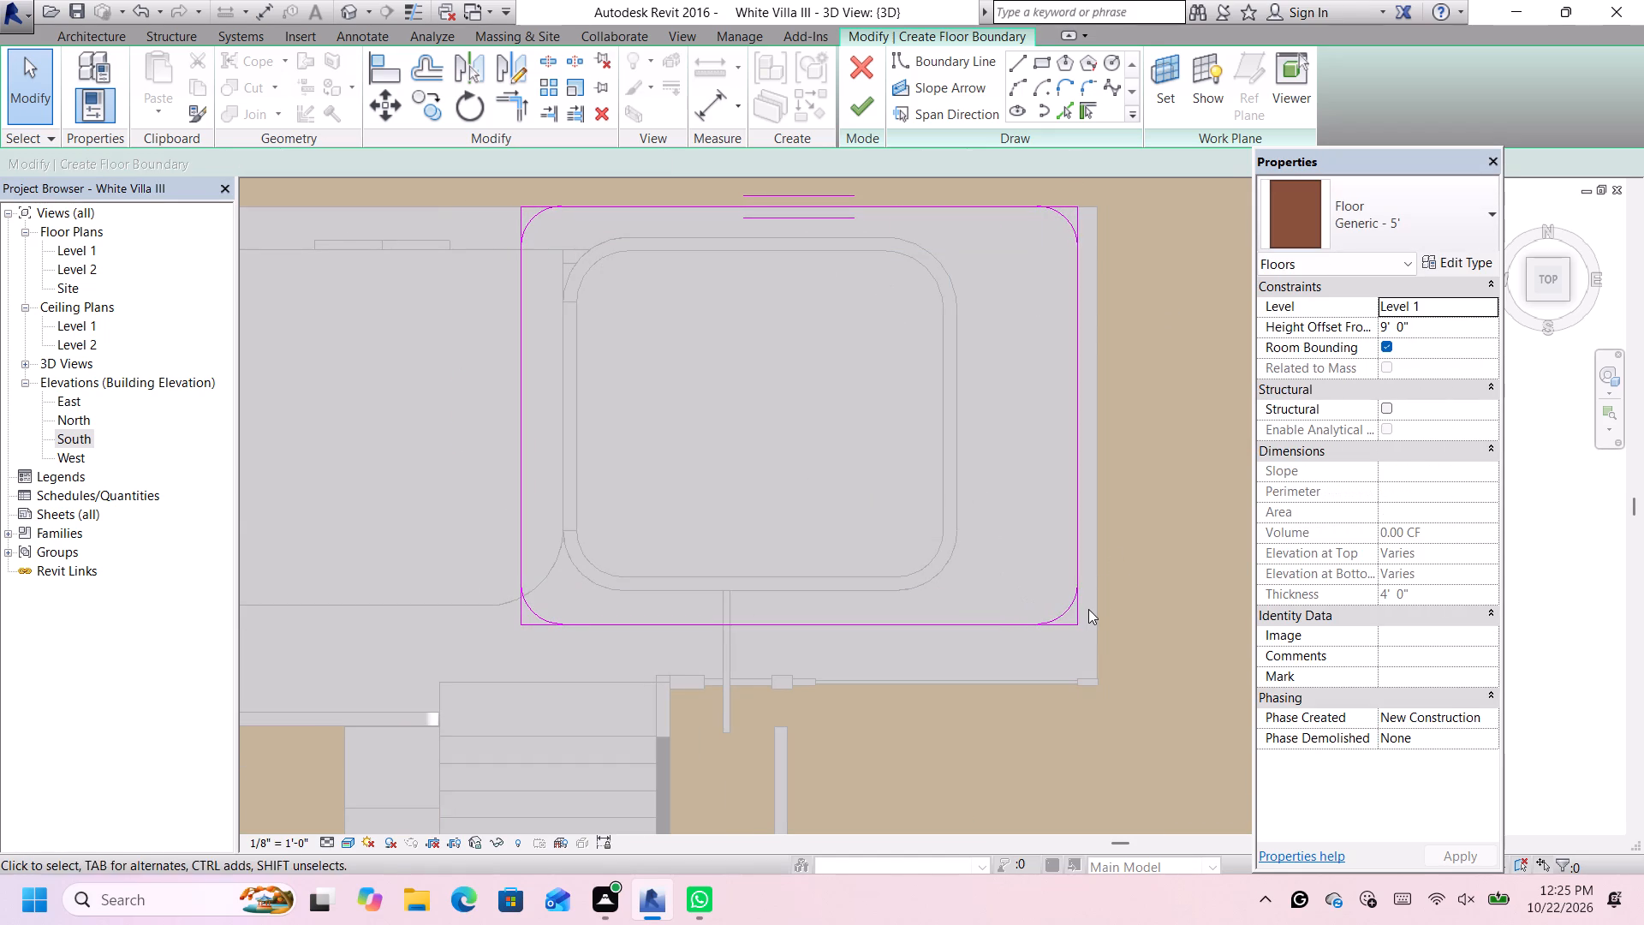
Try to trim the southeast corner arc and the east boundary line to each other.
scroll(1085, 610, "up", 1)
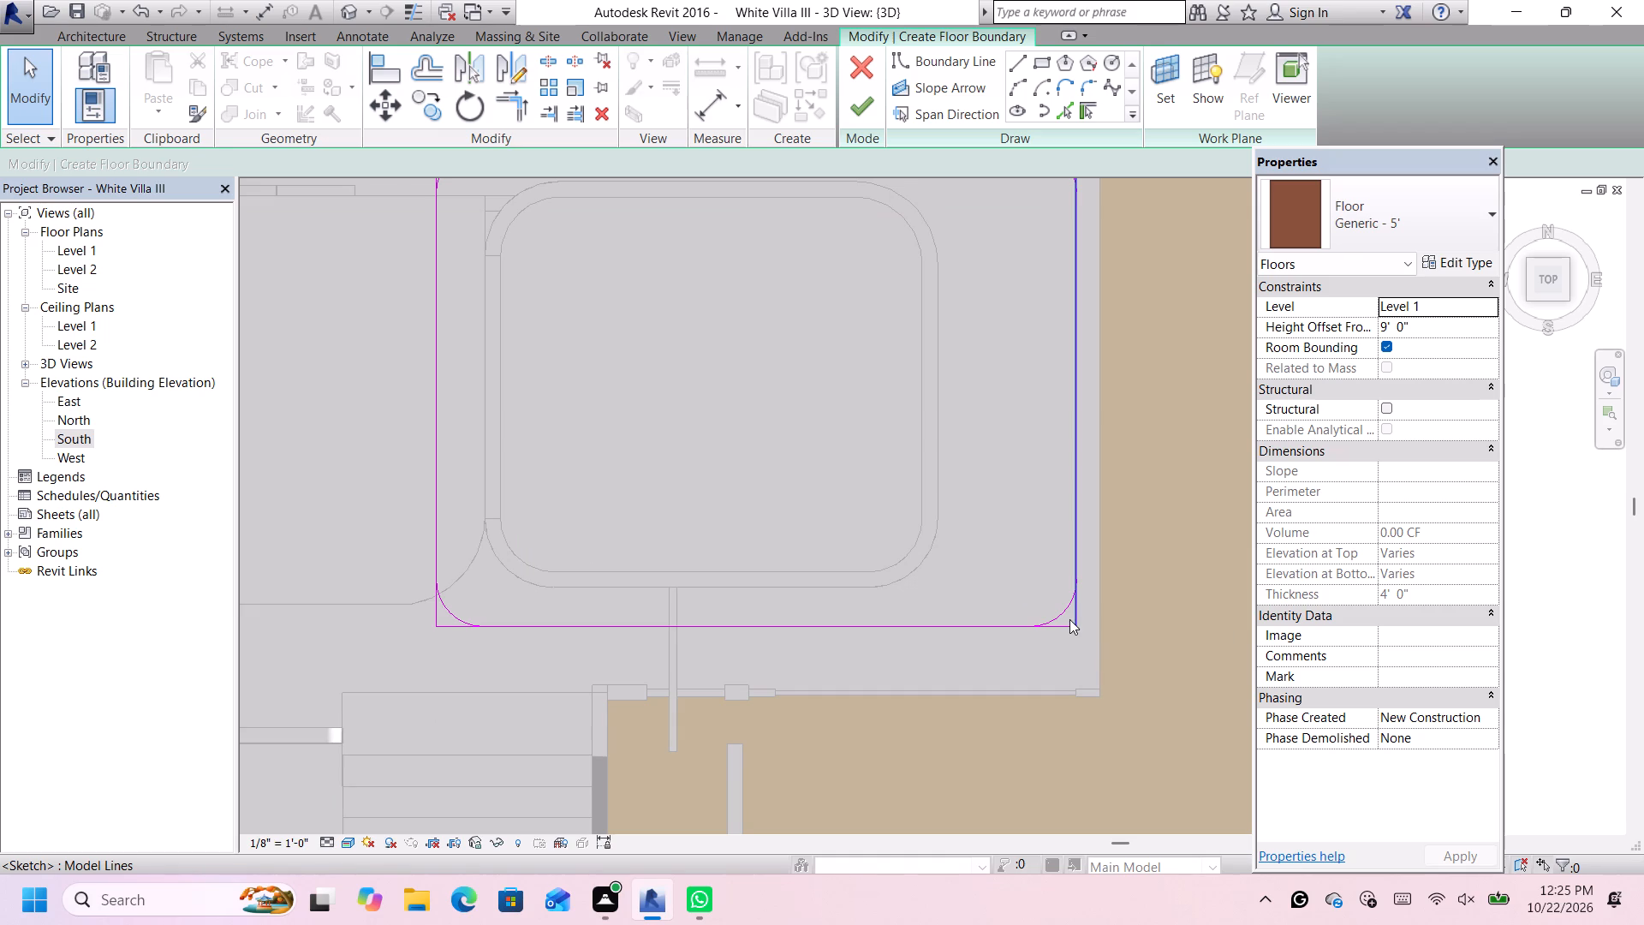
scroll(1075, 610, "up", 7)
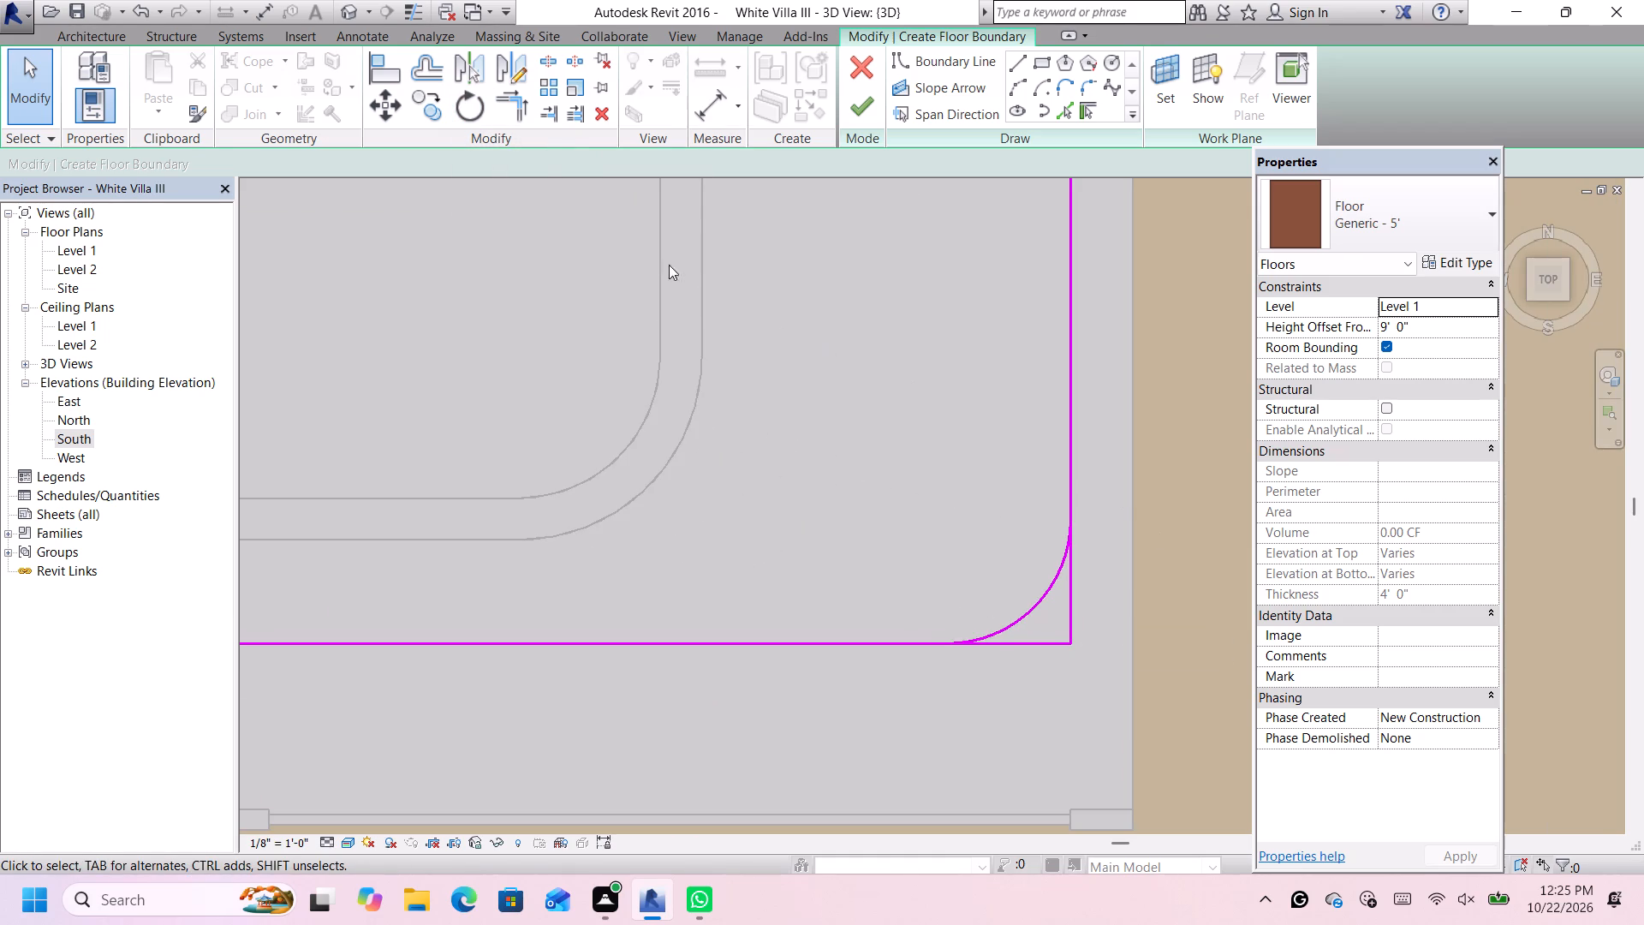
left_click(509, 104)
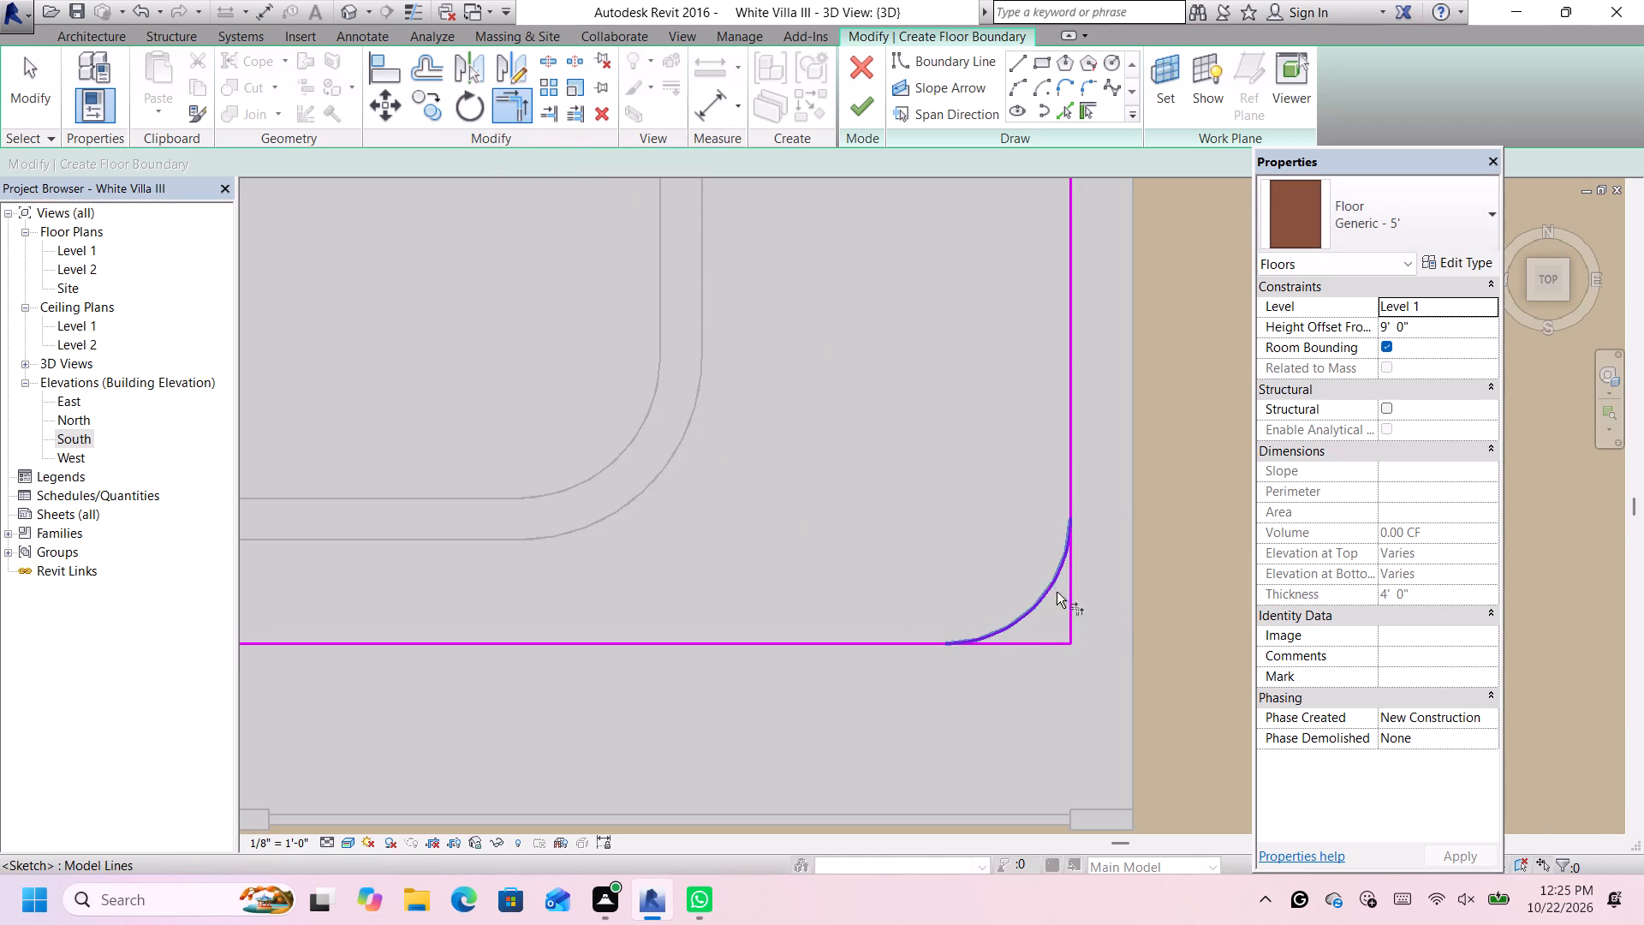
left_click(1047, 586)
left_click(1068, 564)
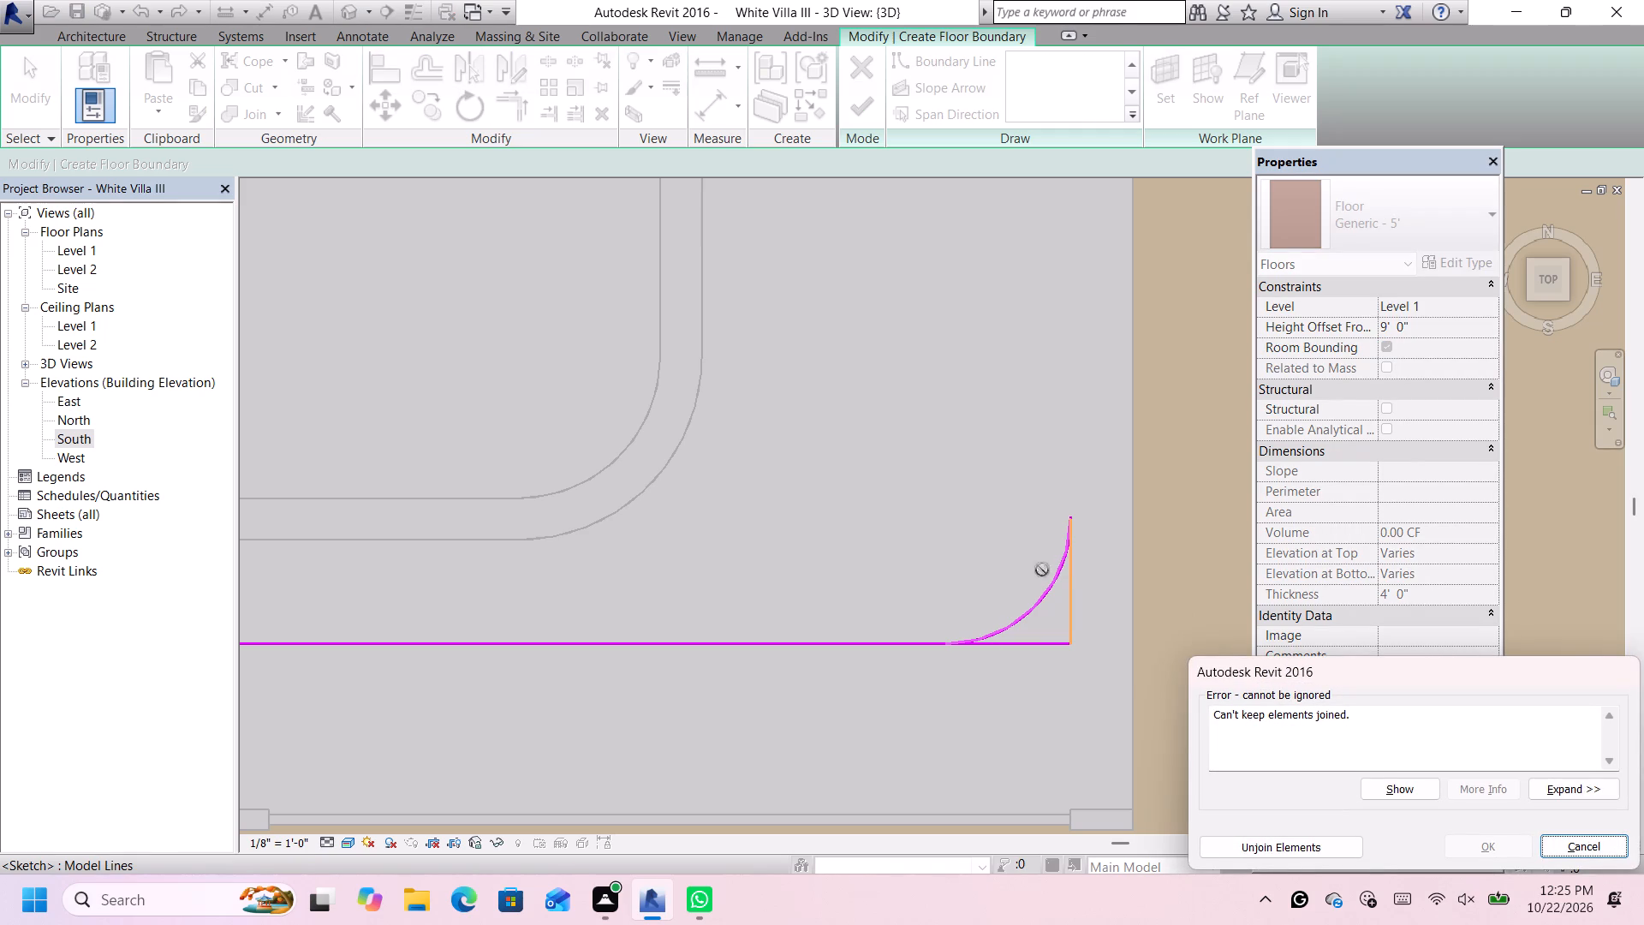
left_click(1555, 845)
Trim the east and south boundary lines to the southeast corner arc, removing the square corner.
scroll(1051, 578, "up", 3)
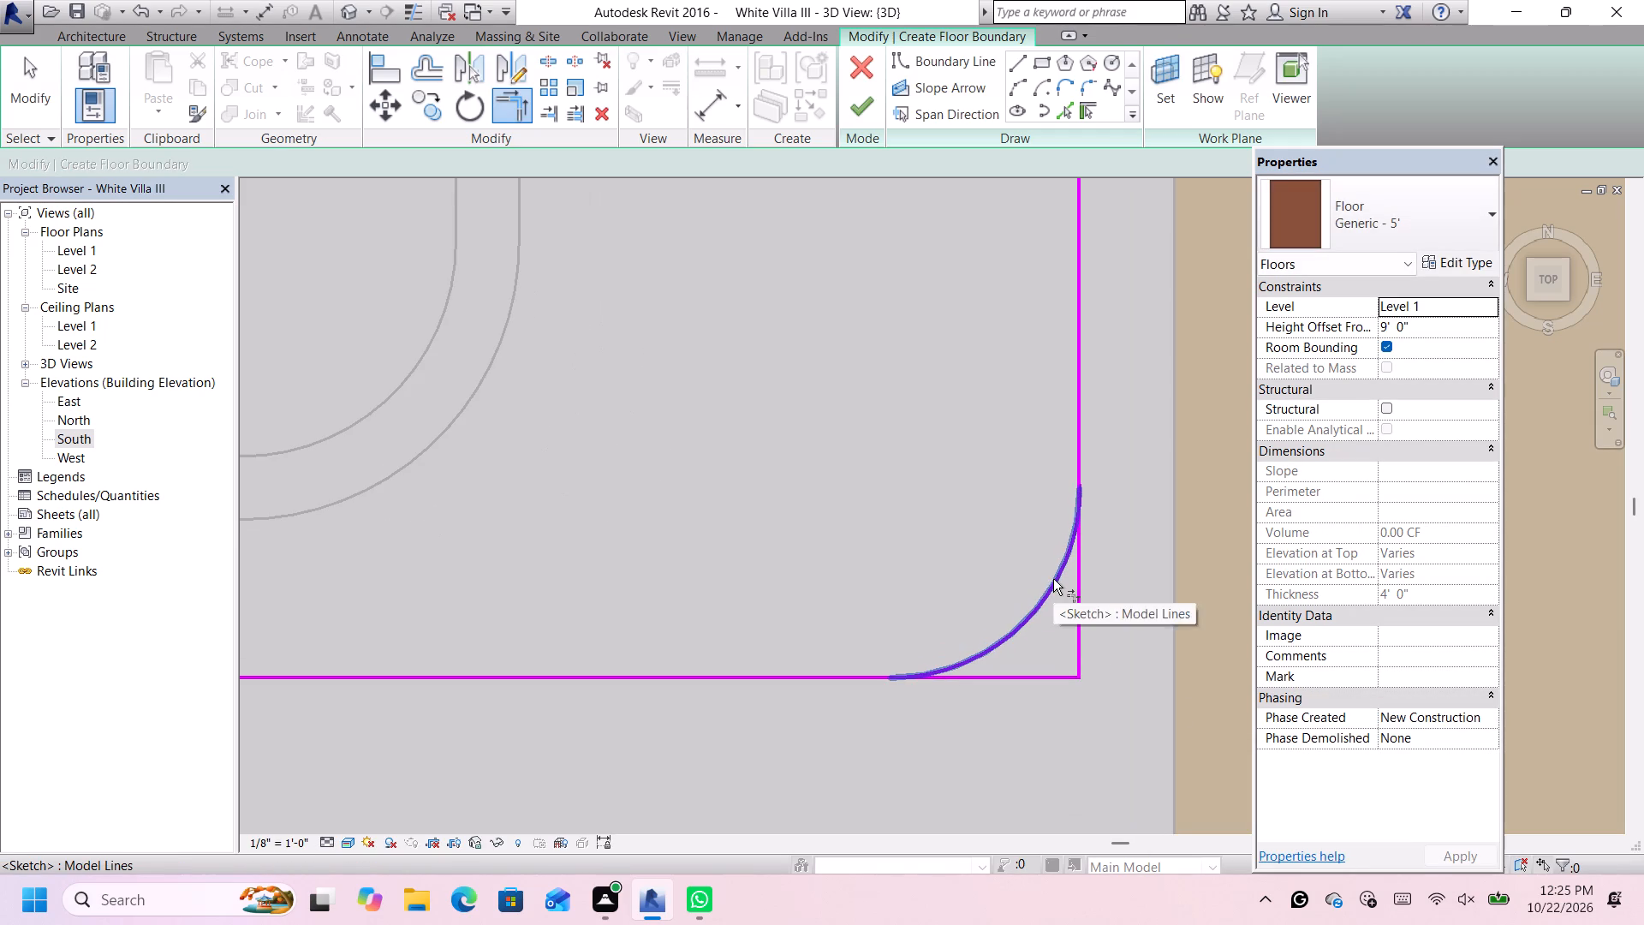
left_click(1052, 592)
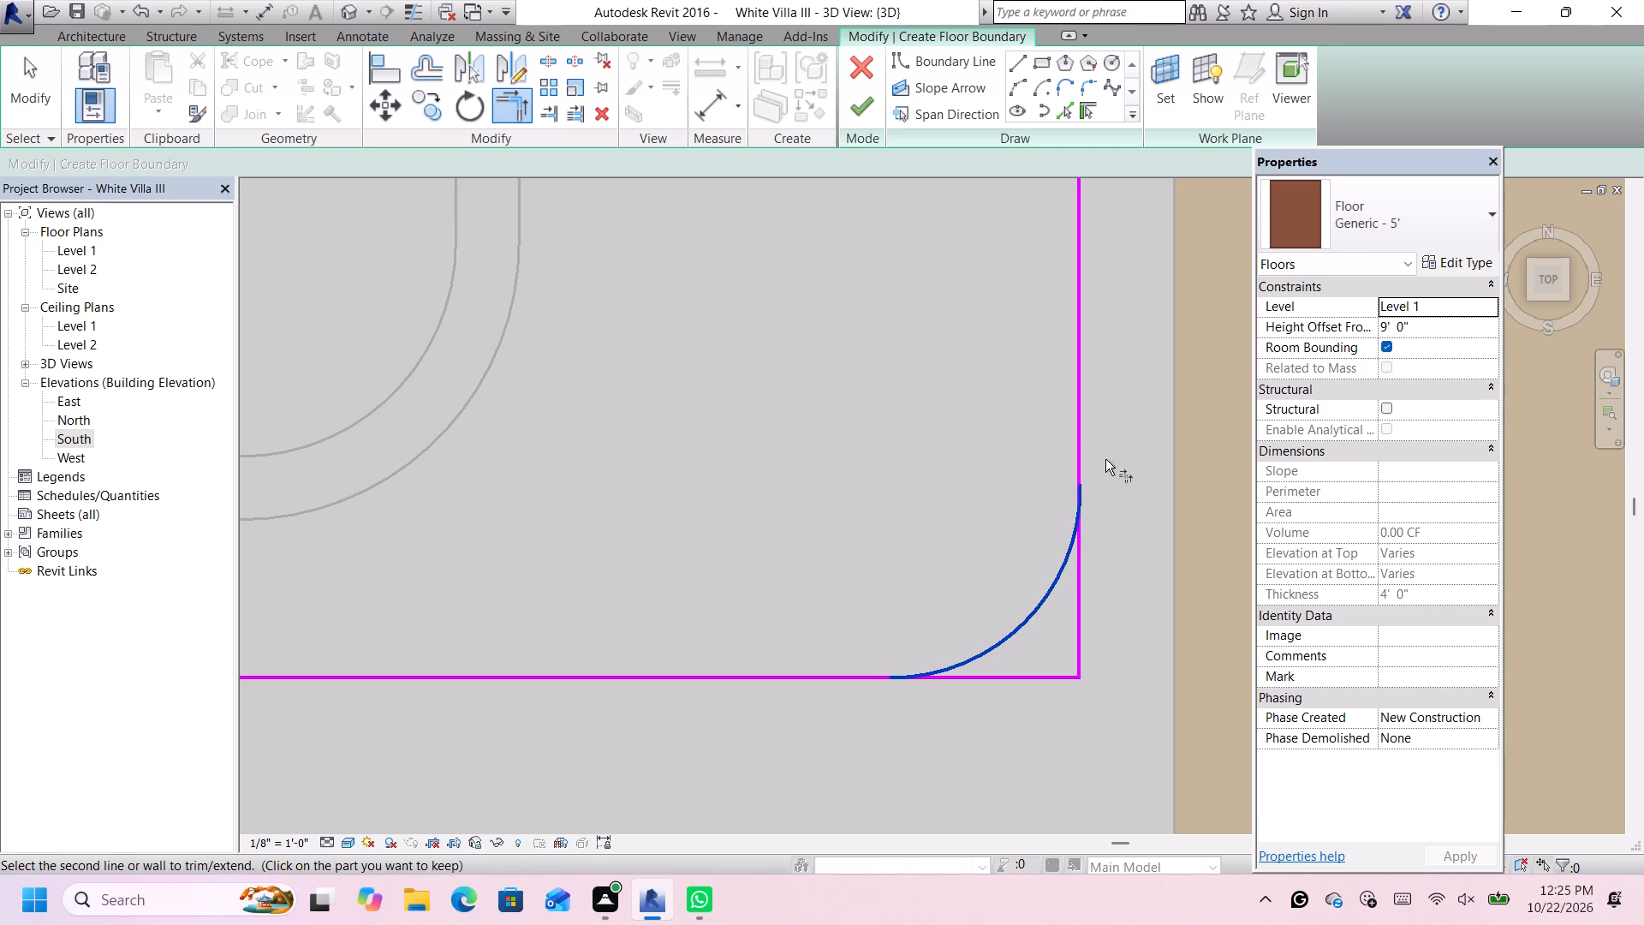
left_click(1080, 435)
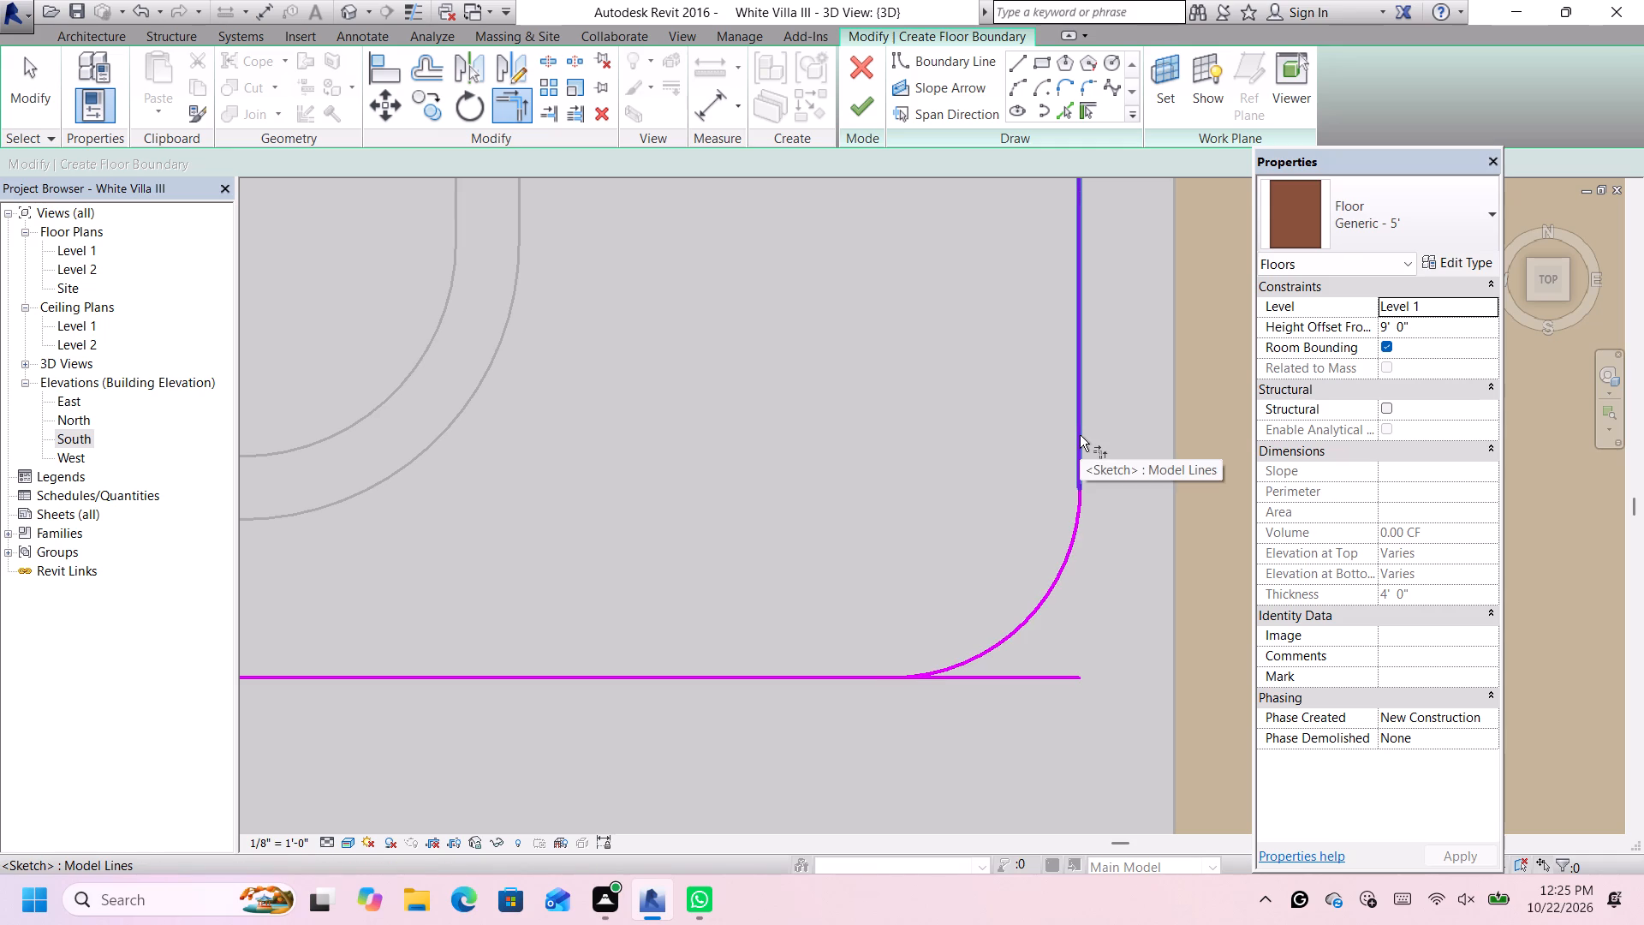
scroll(1080, 435, "down", 1)
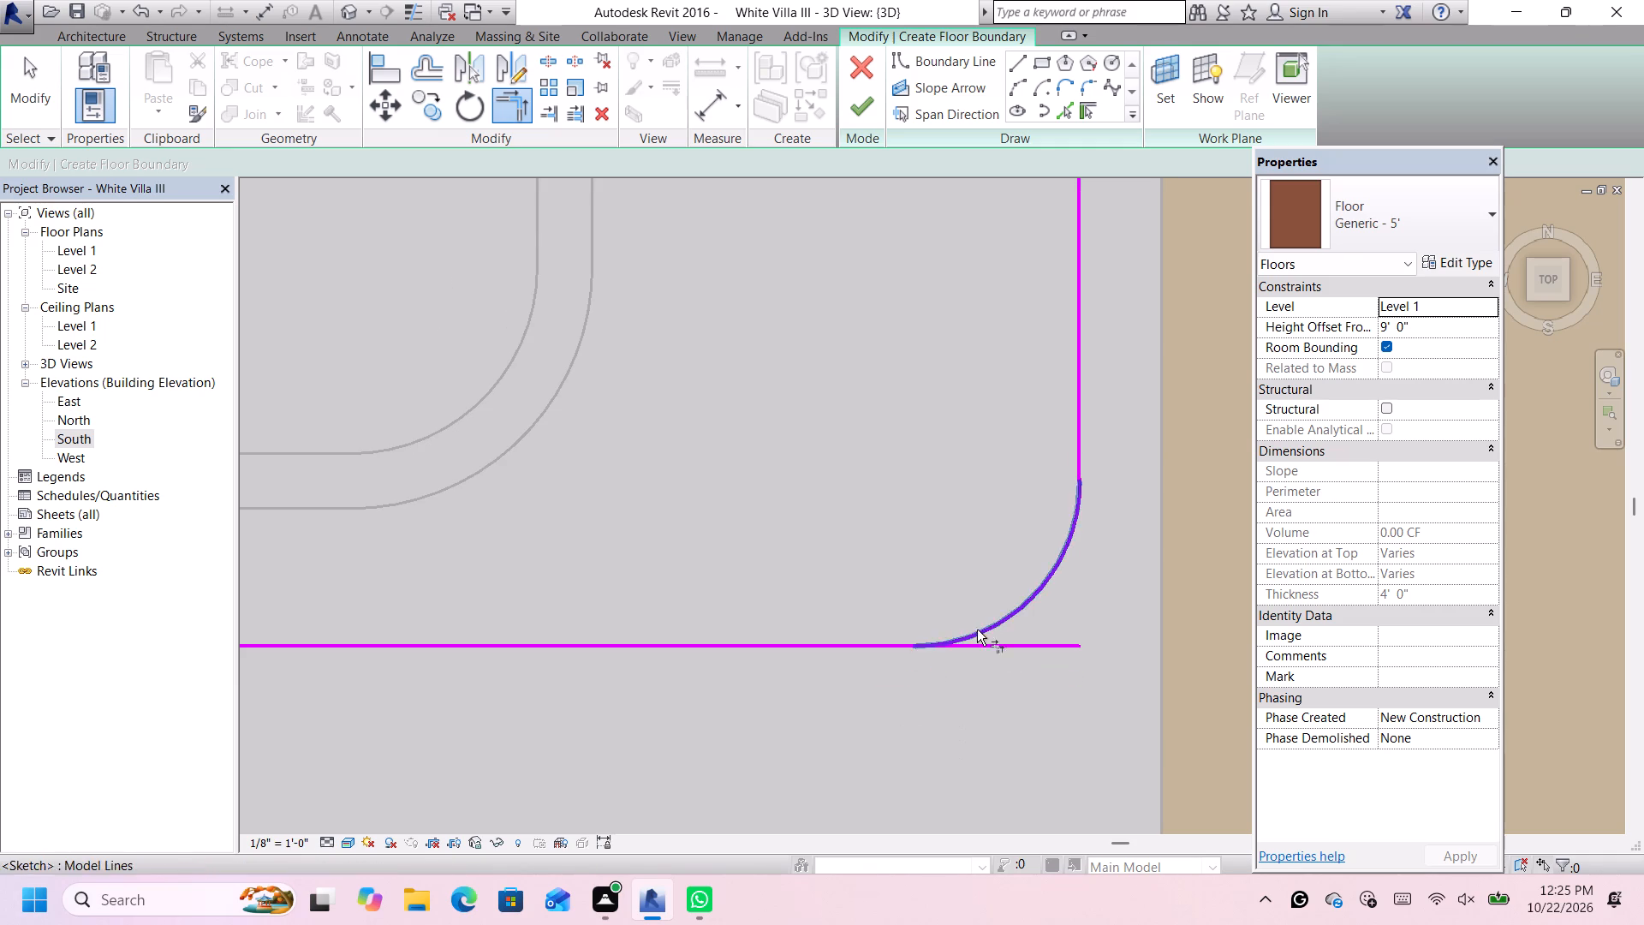
scroll(949, 626, "up", 1)
left_click(966, 629)
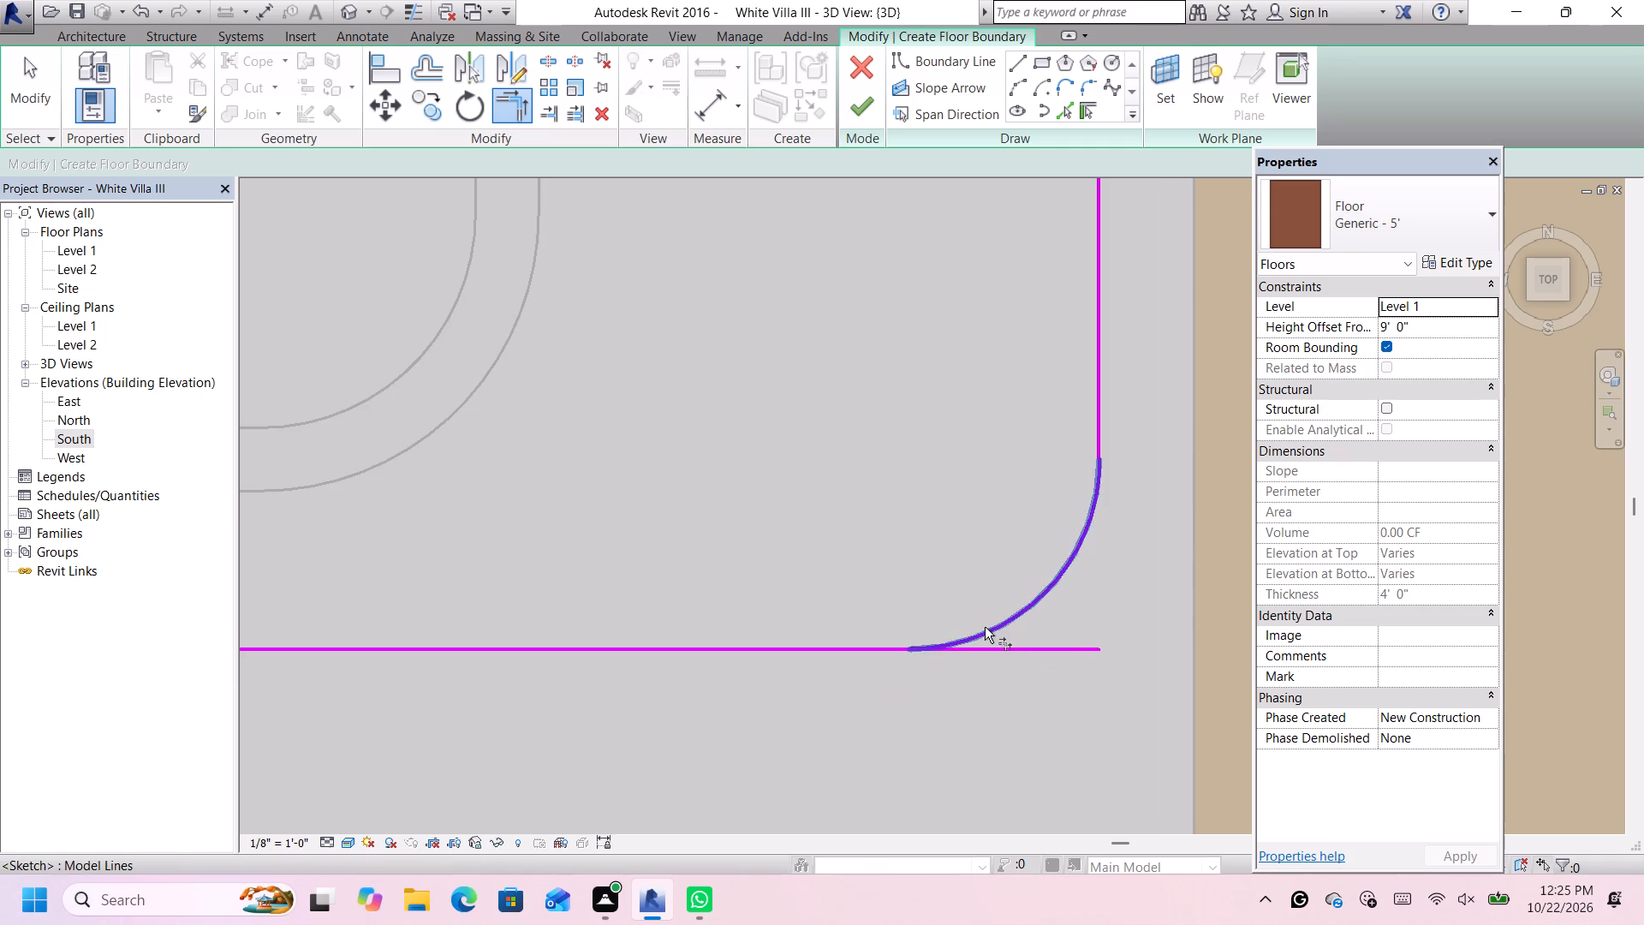
scroll(987, 628, "up", 3)
left_click(1007, 625)
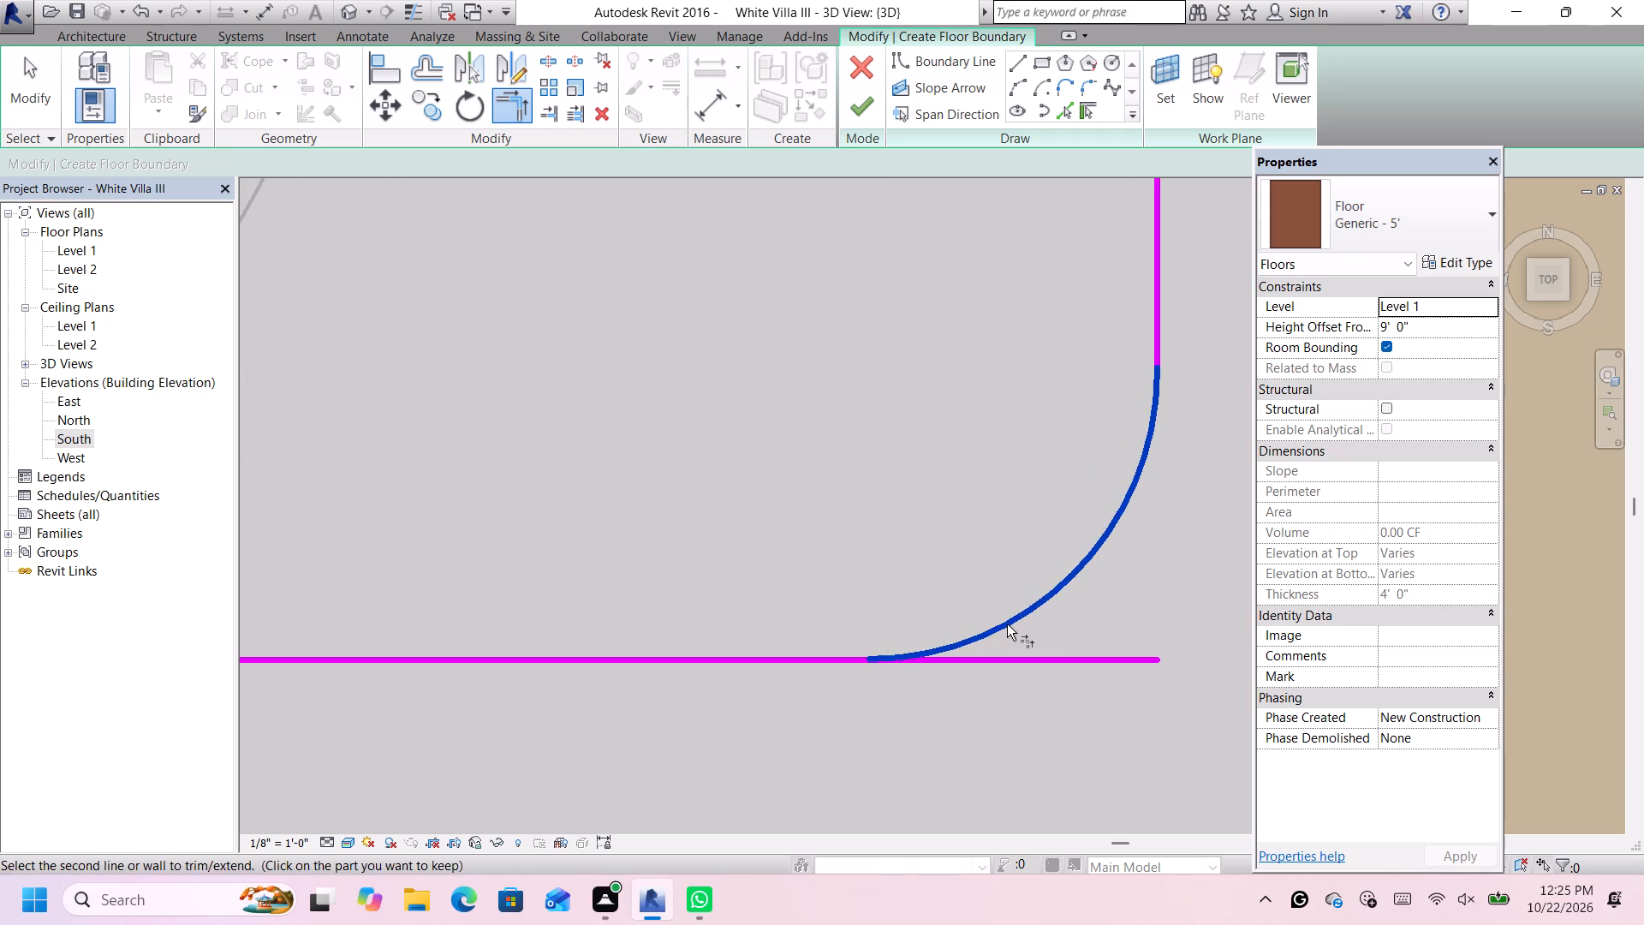
left_click(801, 653)
Trim the north and west boundary lines to the northwest corner arc.
scroll(798, 652, "down", 17)
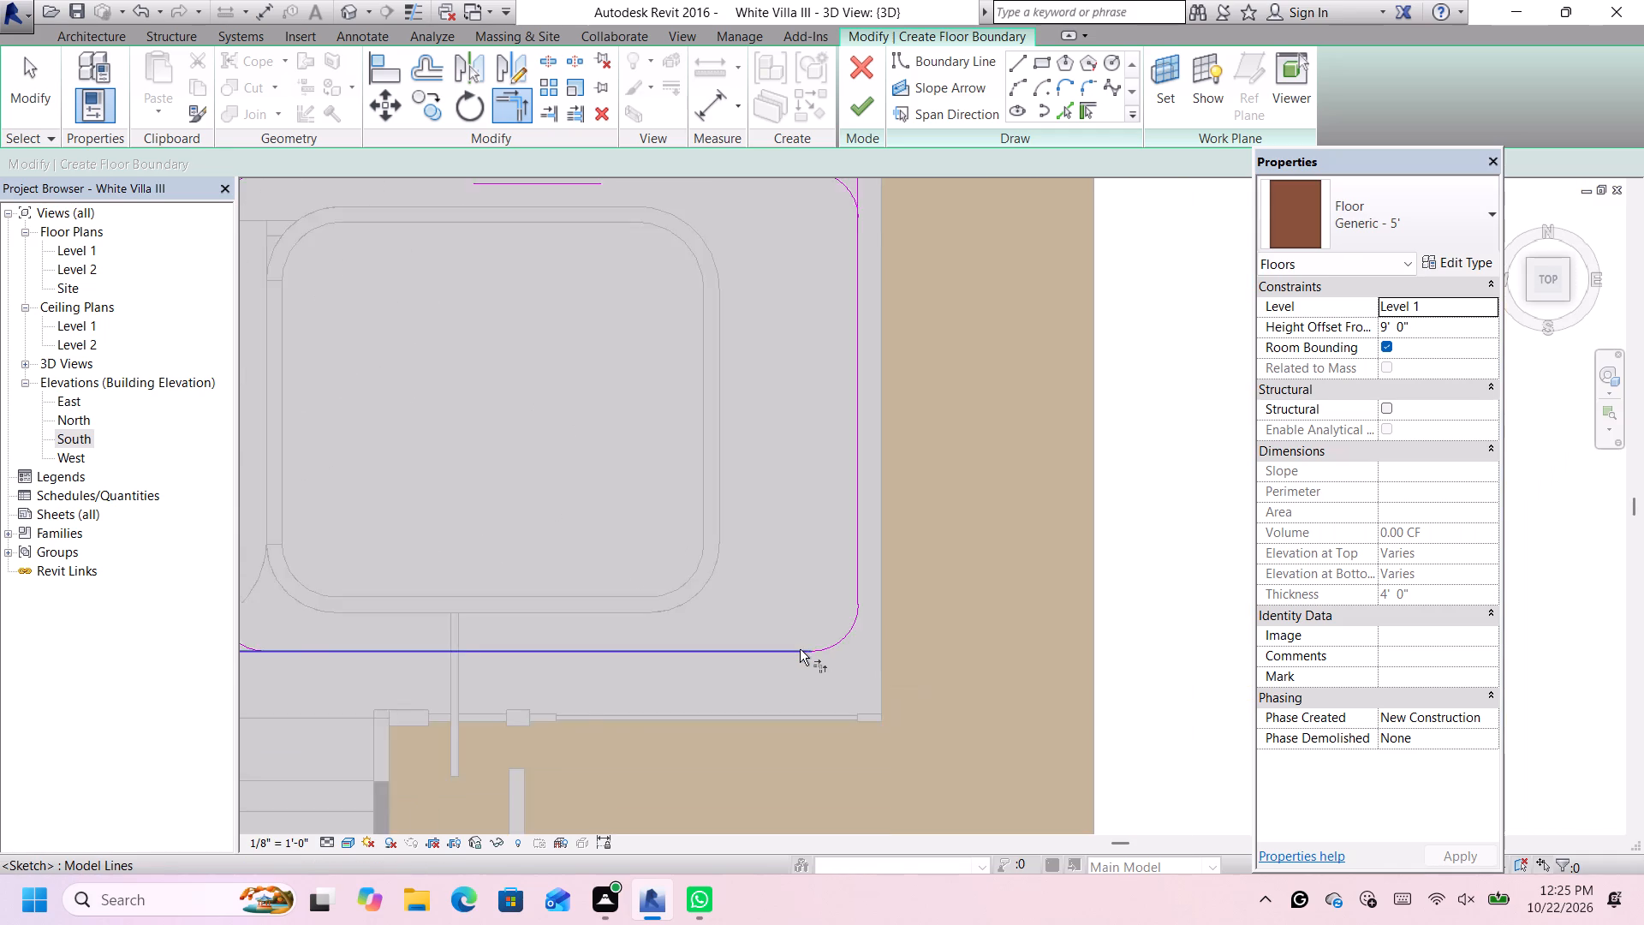
scroll(800, 649, "down", 4)
scroll(626, 540, "up", 8)
scroll(641, 467, "up", 6)
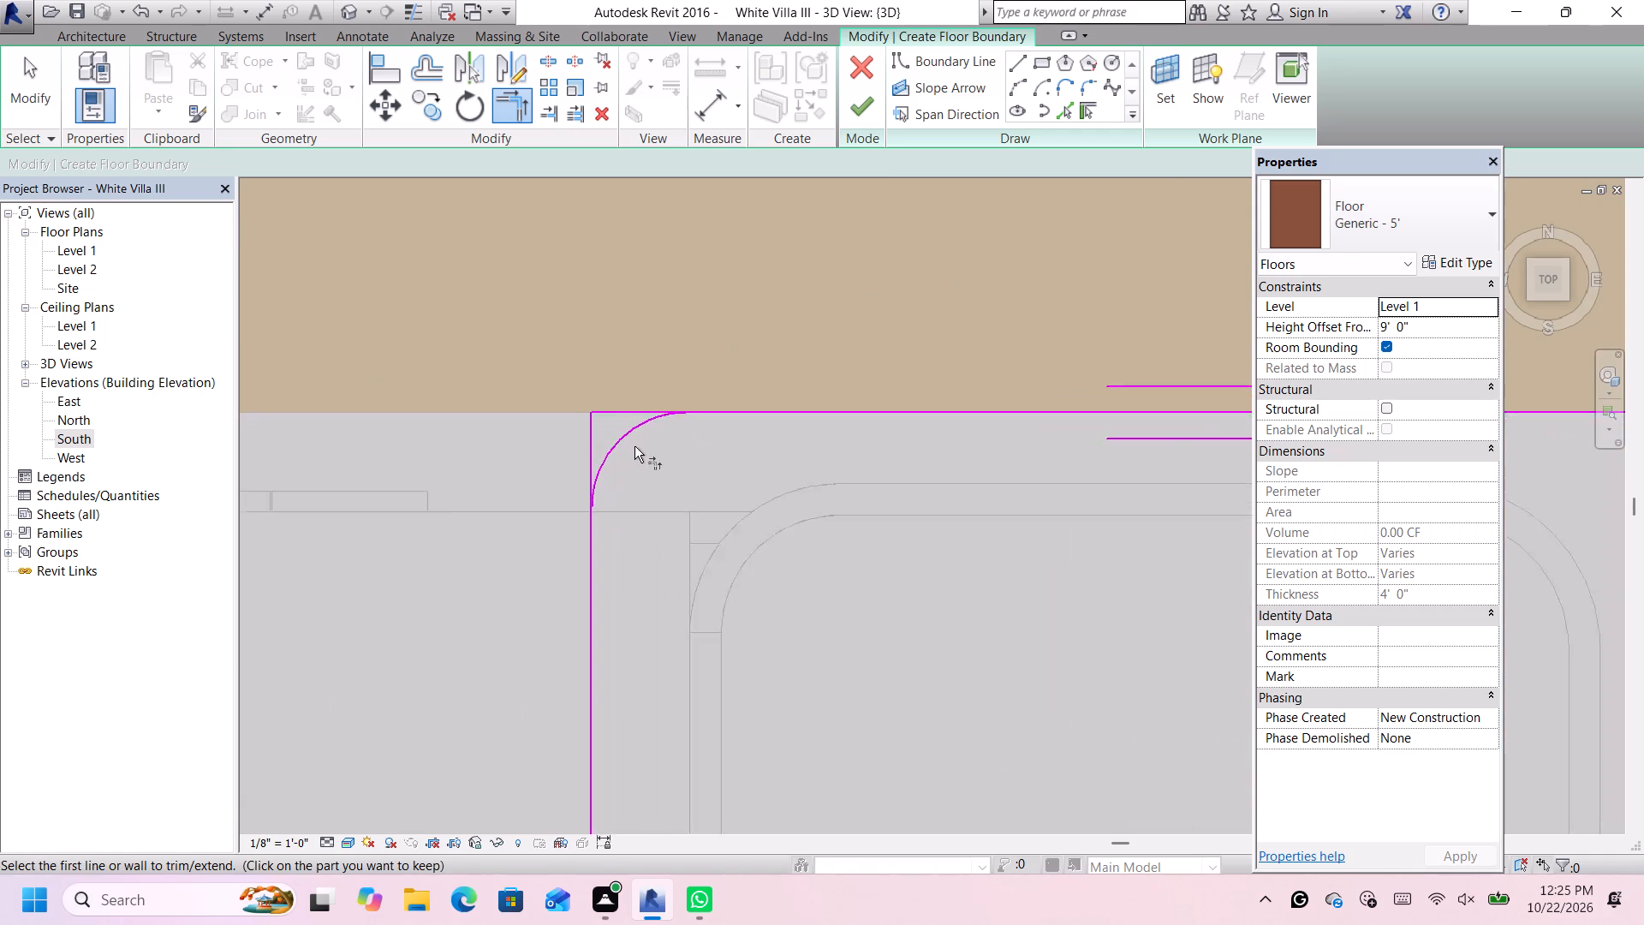
scroll(634, 446, "up", 9)
left_click(664, 402)
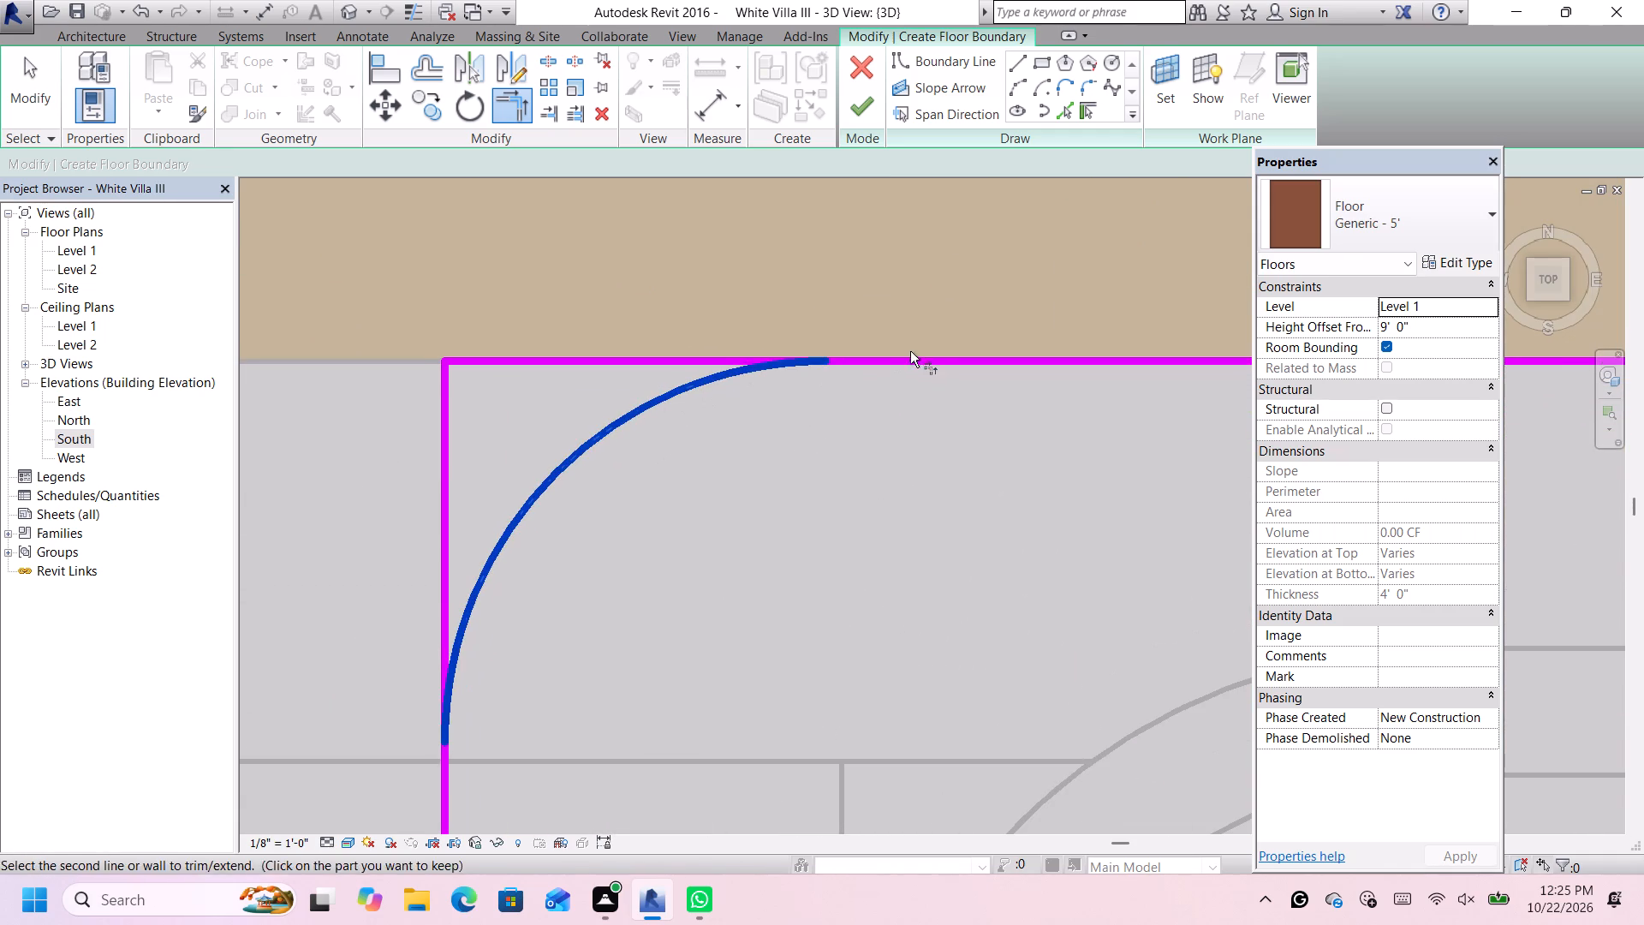
left_click(910, 362)
scroll(609, 429, "down", 4)
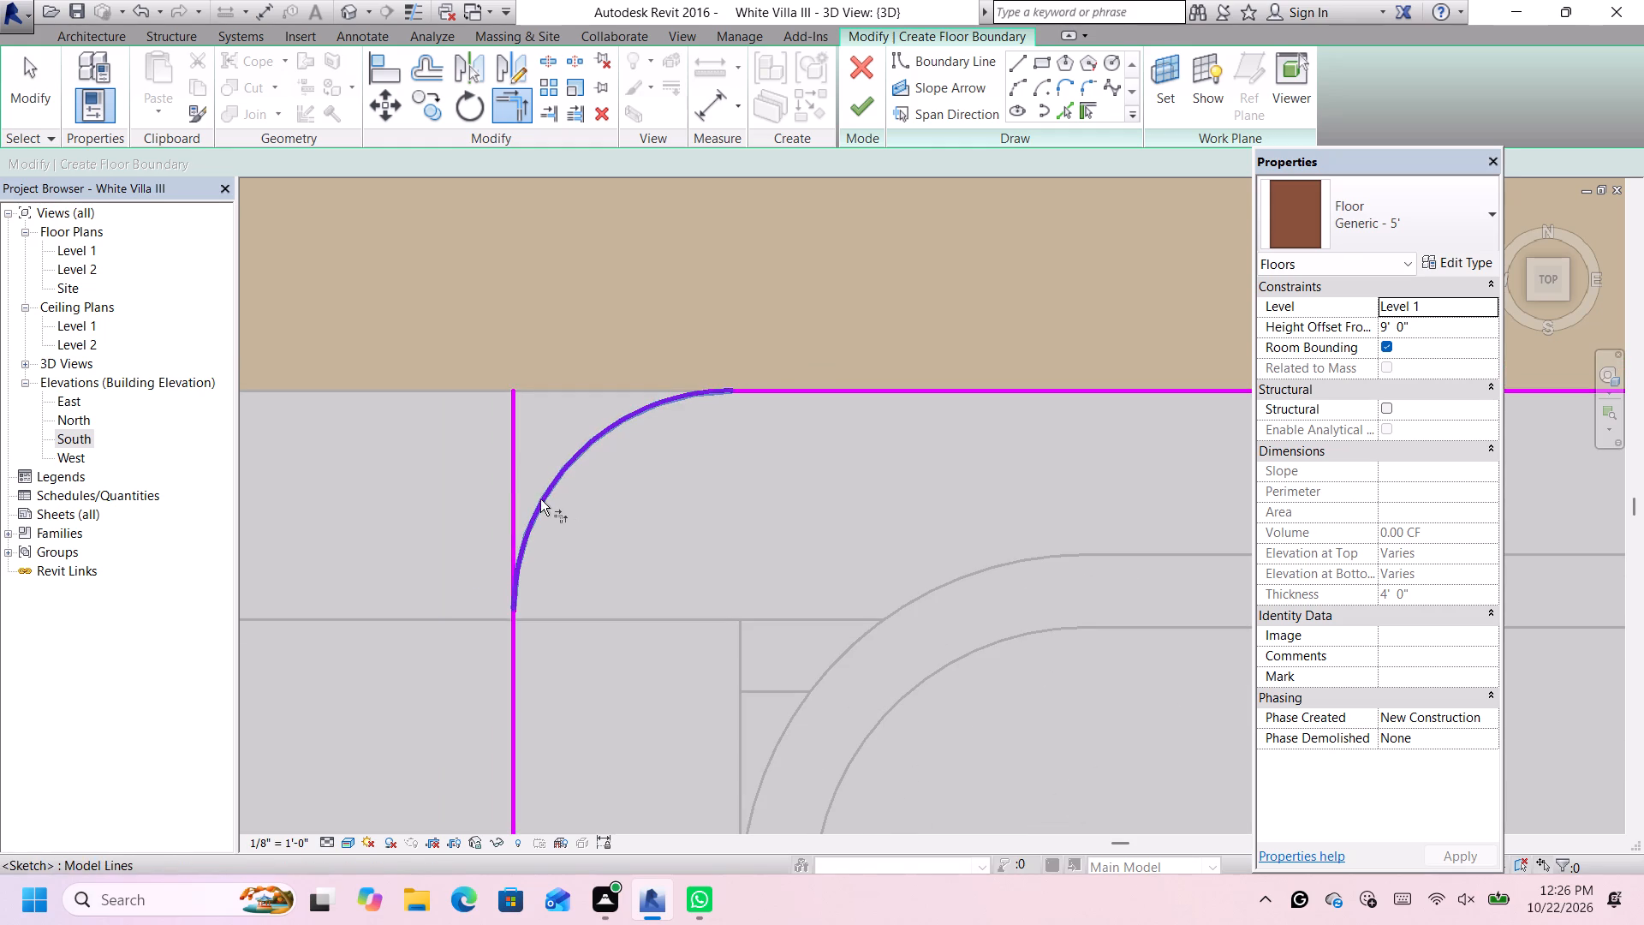
left_click(540, 499)
left_click(515, 665)
Trim the north and east boundary lines to the northeast corner arc.
scroll(515, 662, "down", 16)
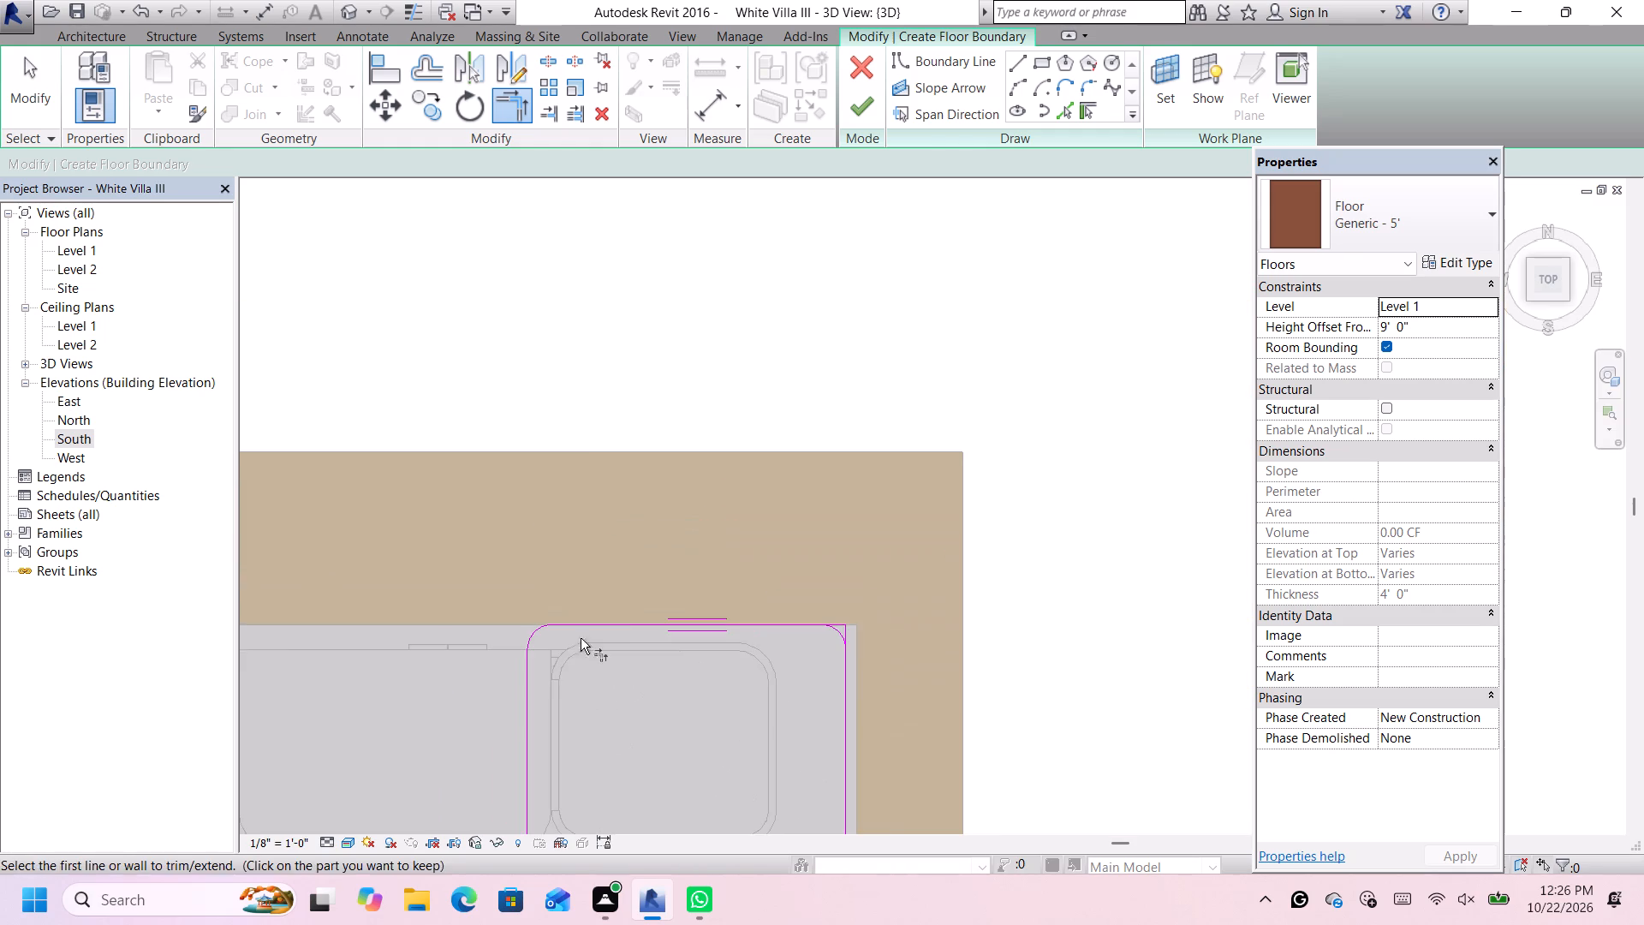
scroll(715, 641, "up", 6)
scroll(867, 647, "up", 9)
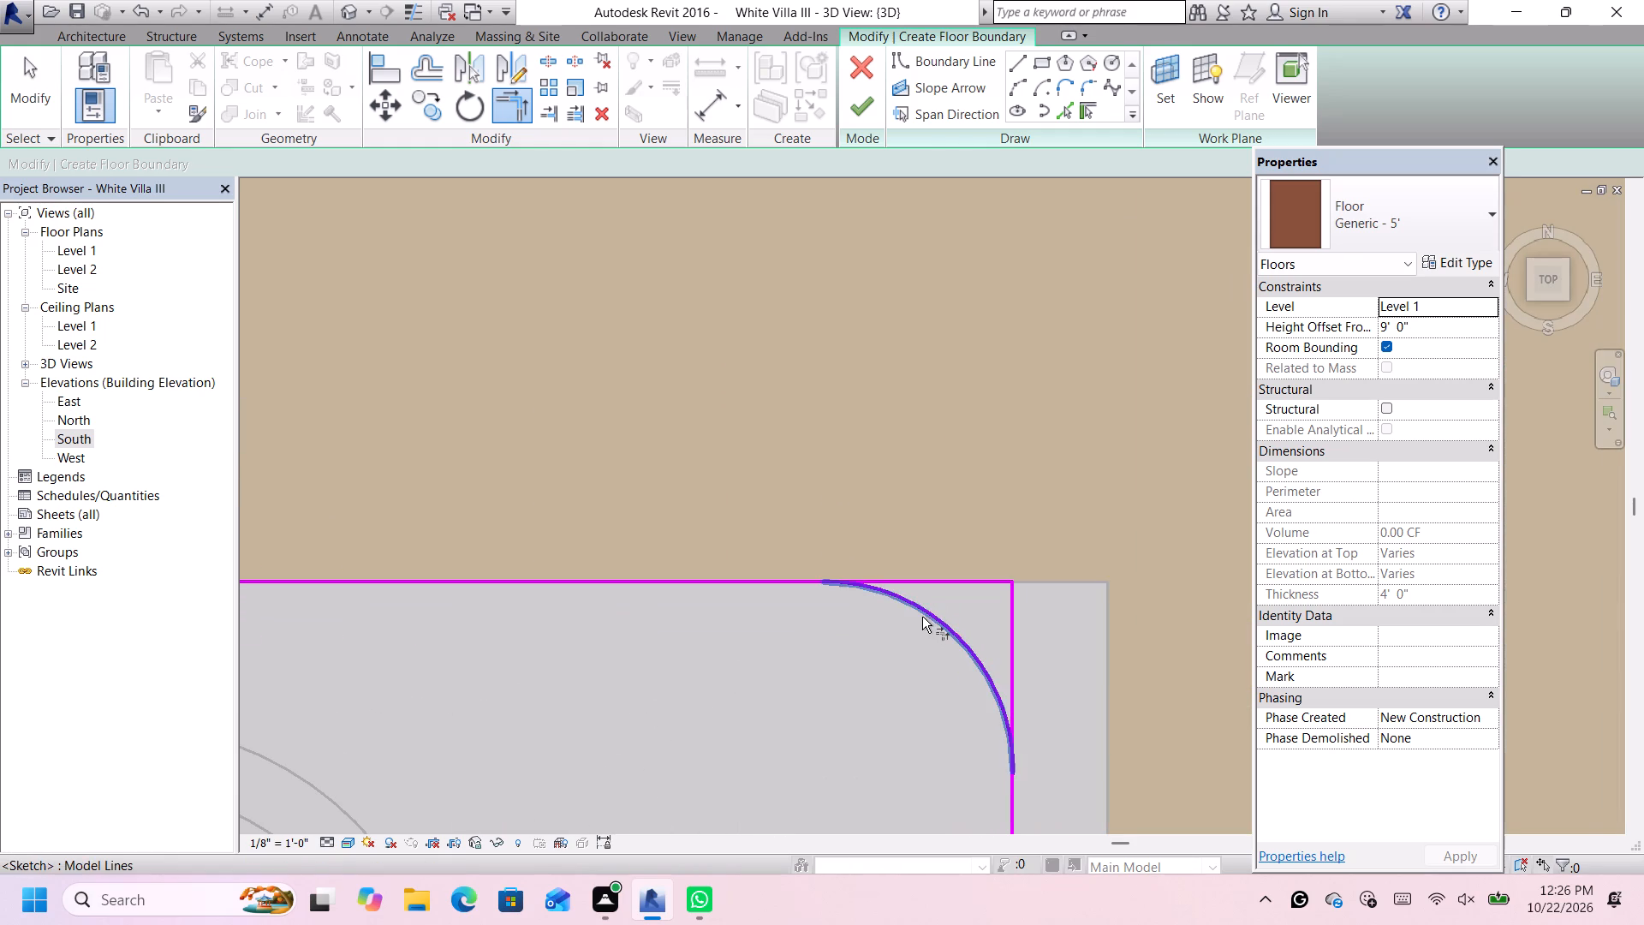
left_click(922, 617)
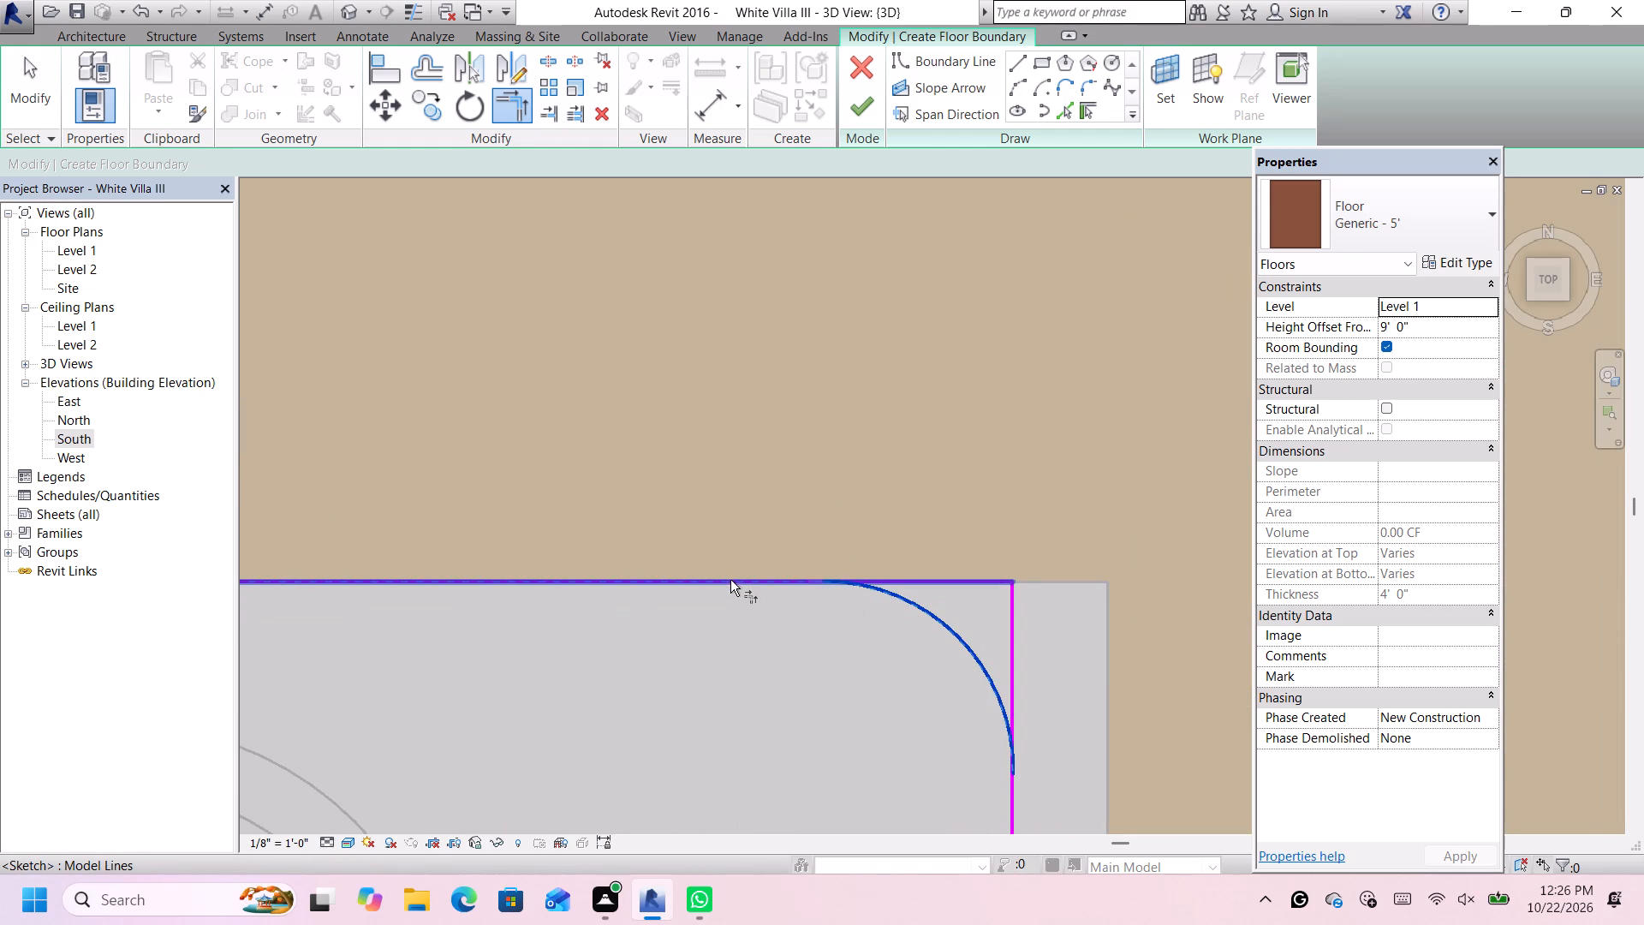
left_click(730, 580)
scroll(732, 582, "down", 6)
scroll(849, 623, "up", 4)
left_click(848, 624)
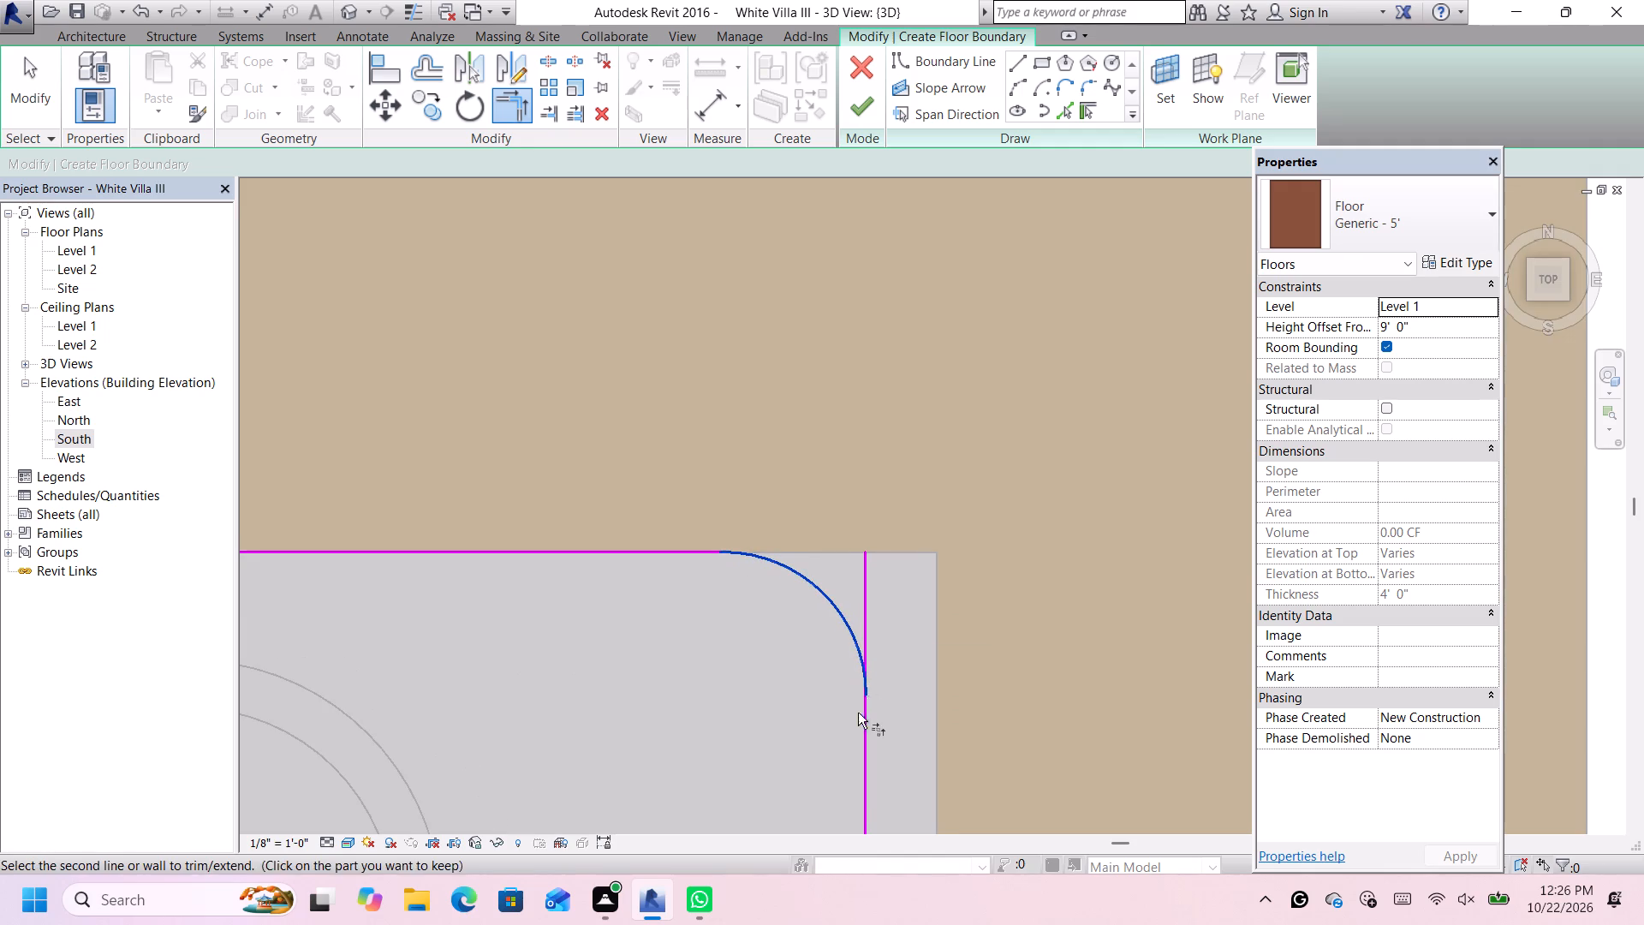
left_click(862, 725)
Trim the south and west boundary lines to the southwest corner arc, closing the rounded outline.
scroll(862, 724, "down", 20)
scroll(862, 724, "down", 6)
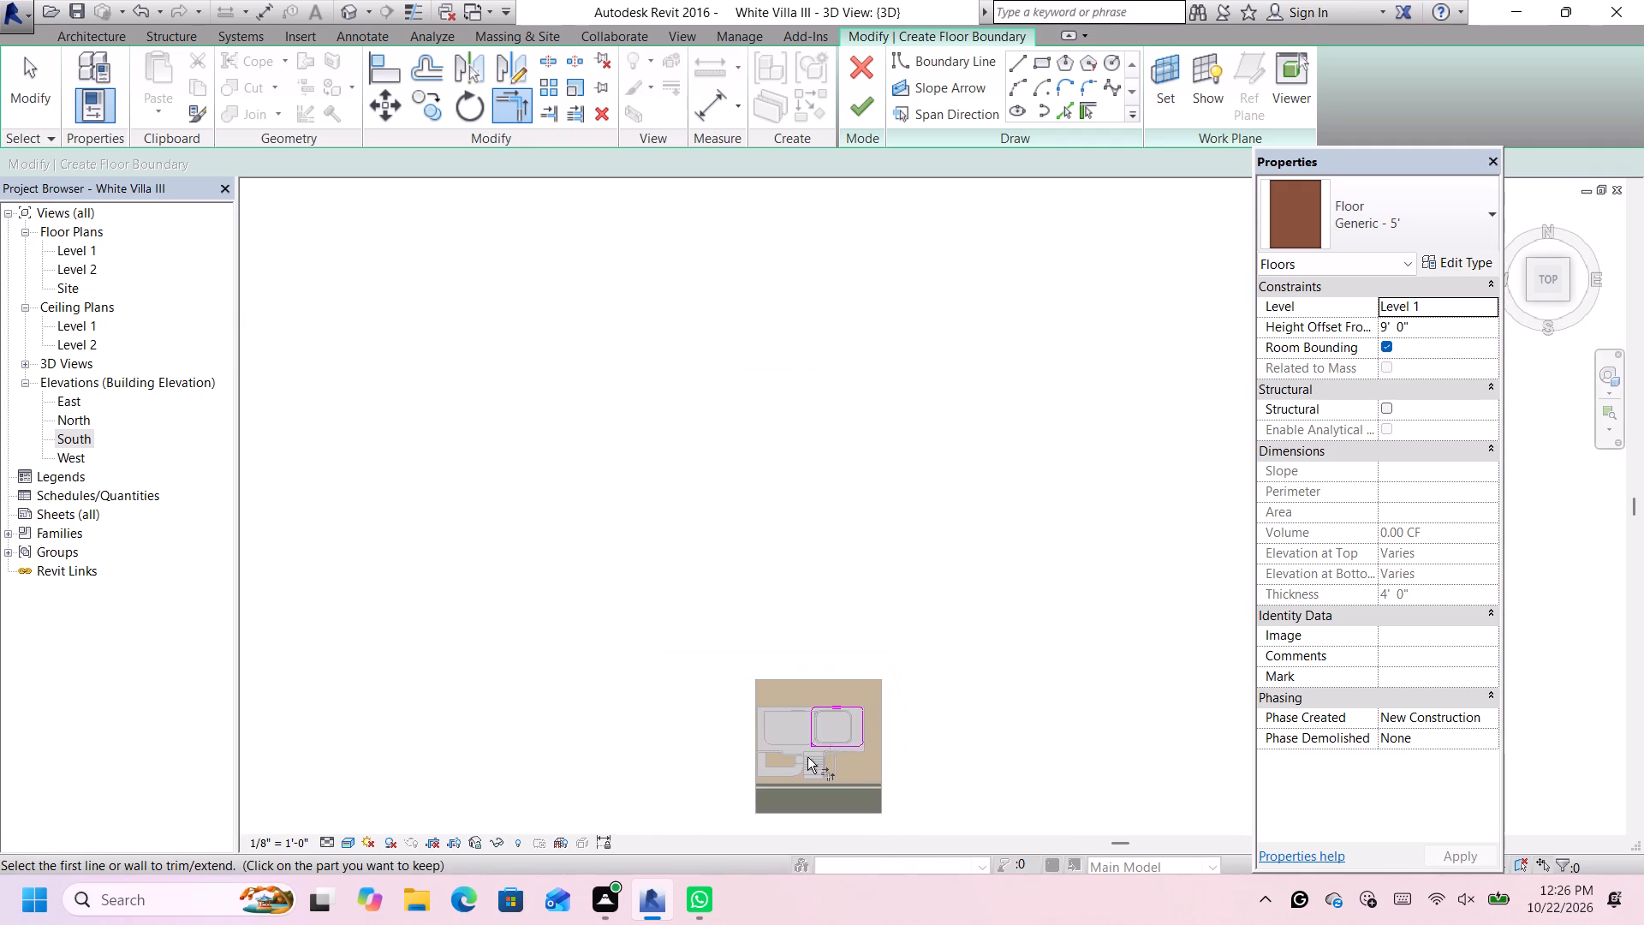
scroll(805, 758, "up", 20)
scroll(805, 758, "up", 8)
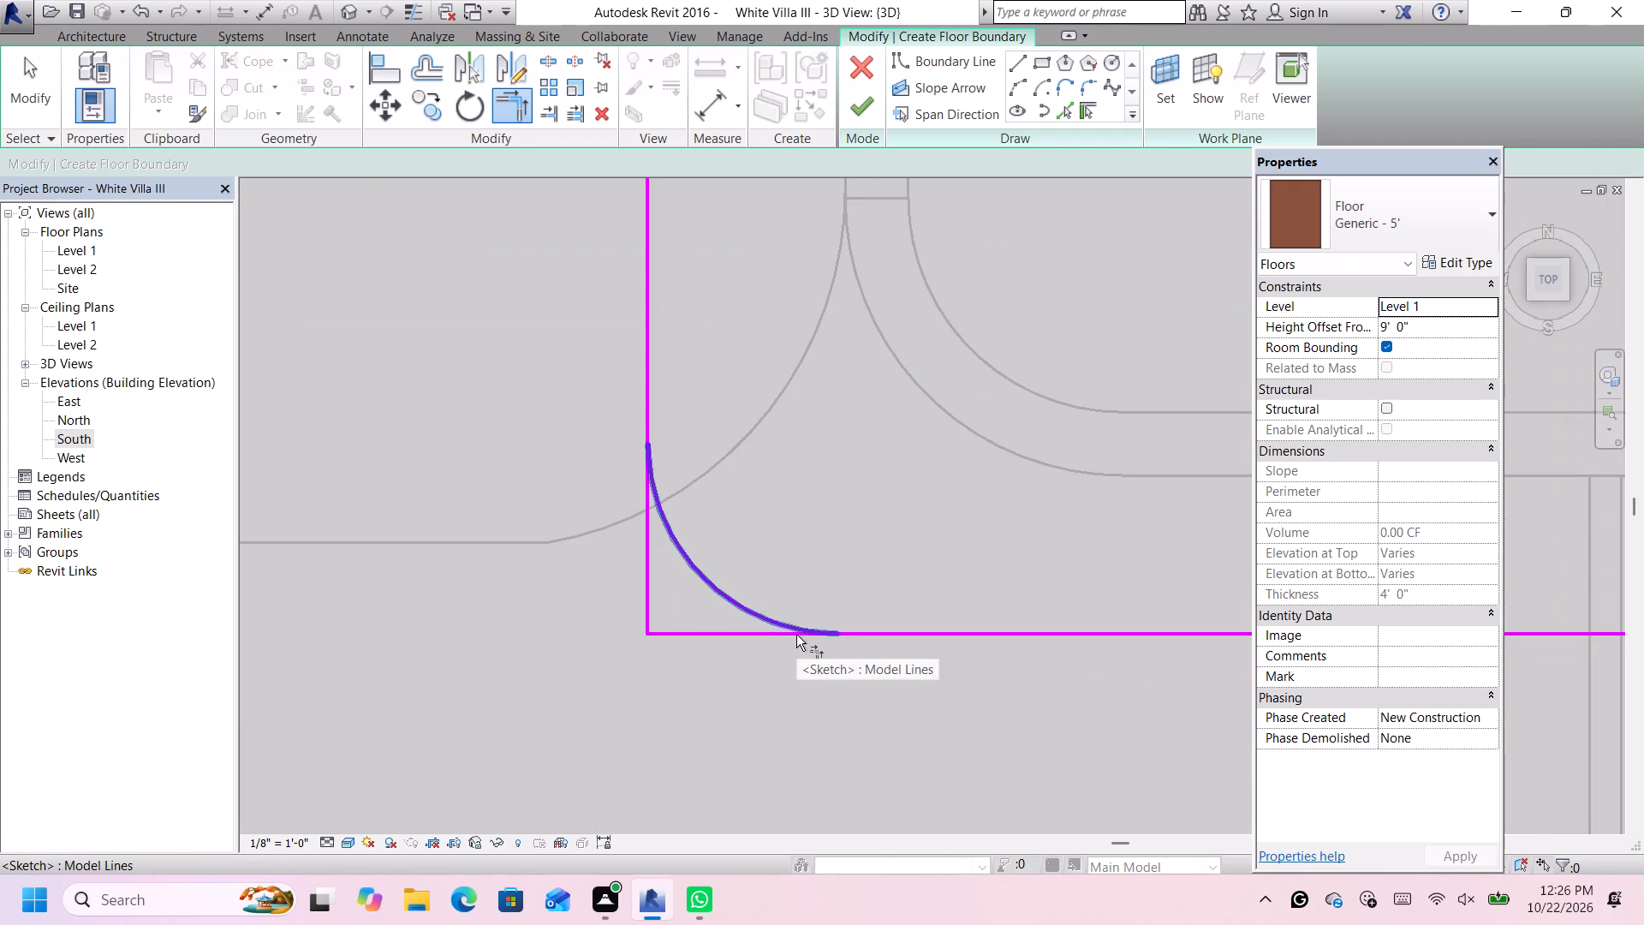
left_click(773, 613)
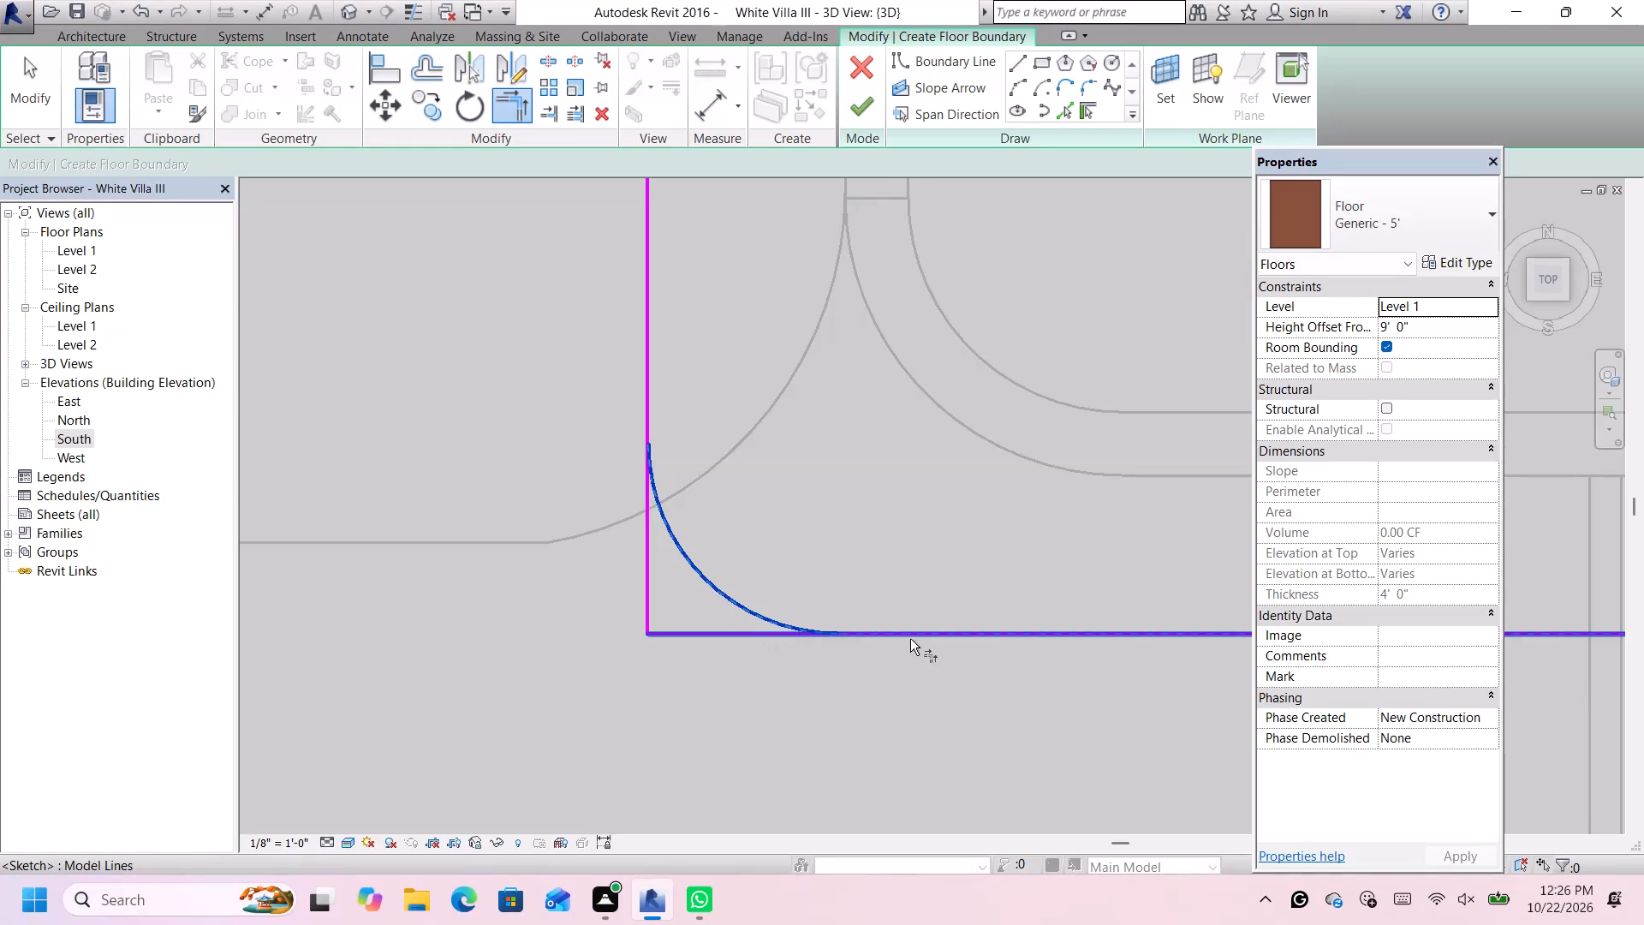
left_click(911, 637)
scroll(771, 616, "down", 4)
left_click(718, 576)
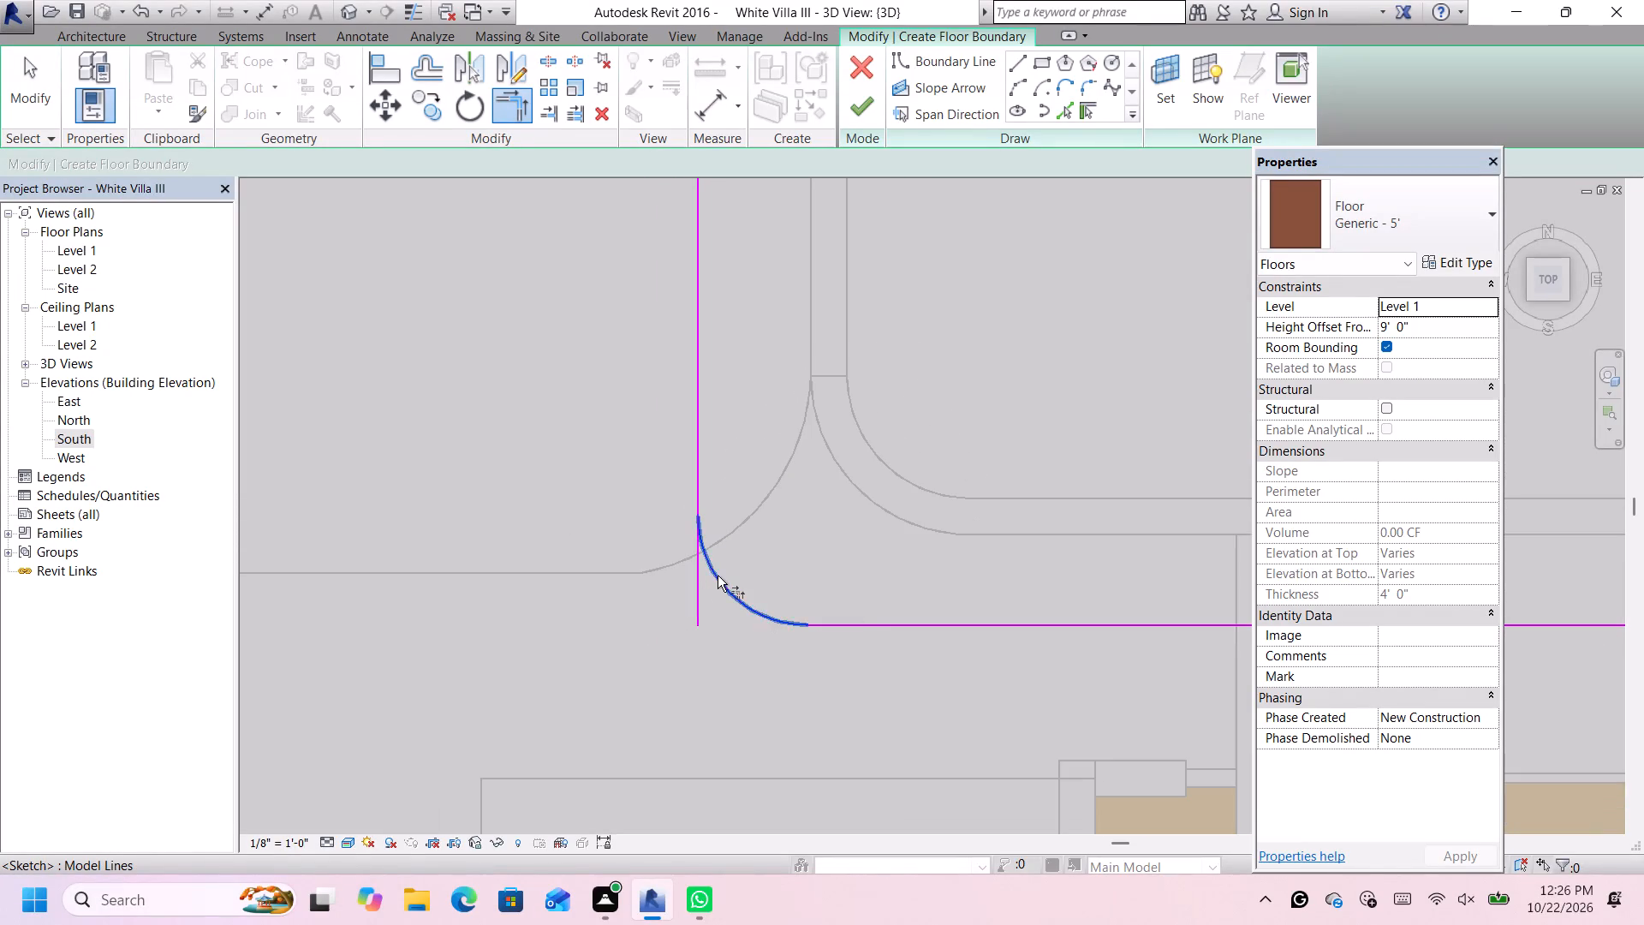
left_click(694, 462)
Dismiss the notification card and change the floor type to Generic - 12".
scroll(694, 478, "down", 11)
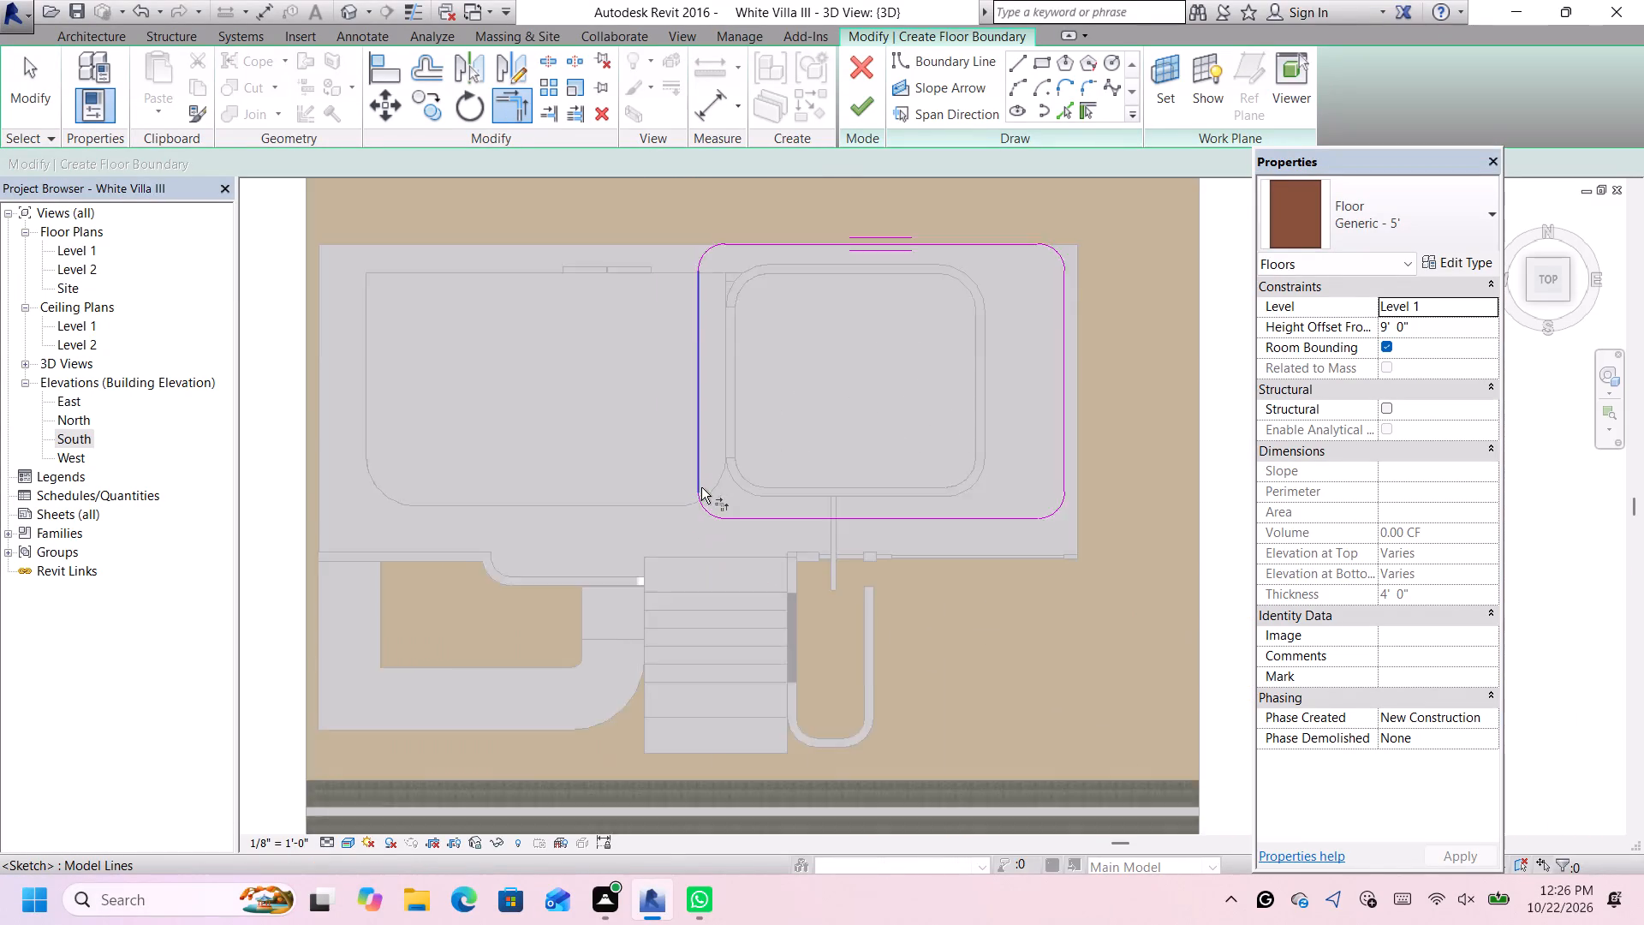
scroll(701, 487, "down", 7)
scroll(910, 403, "up", 4)
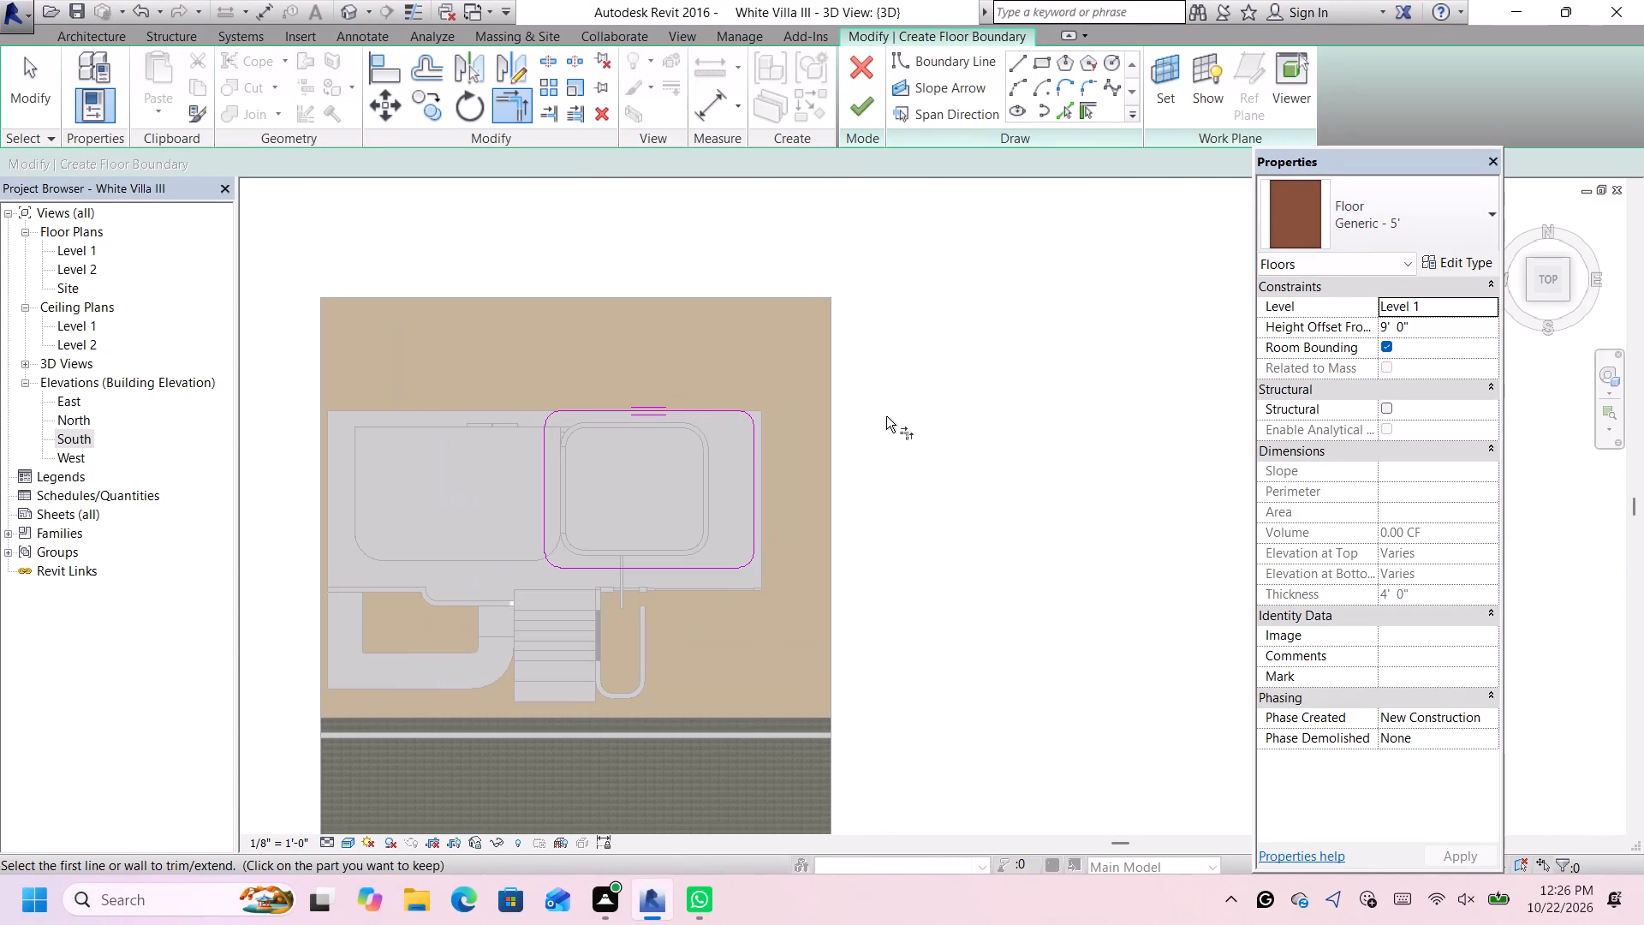
scroll(753, 475, "up", 4)
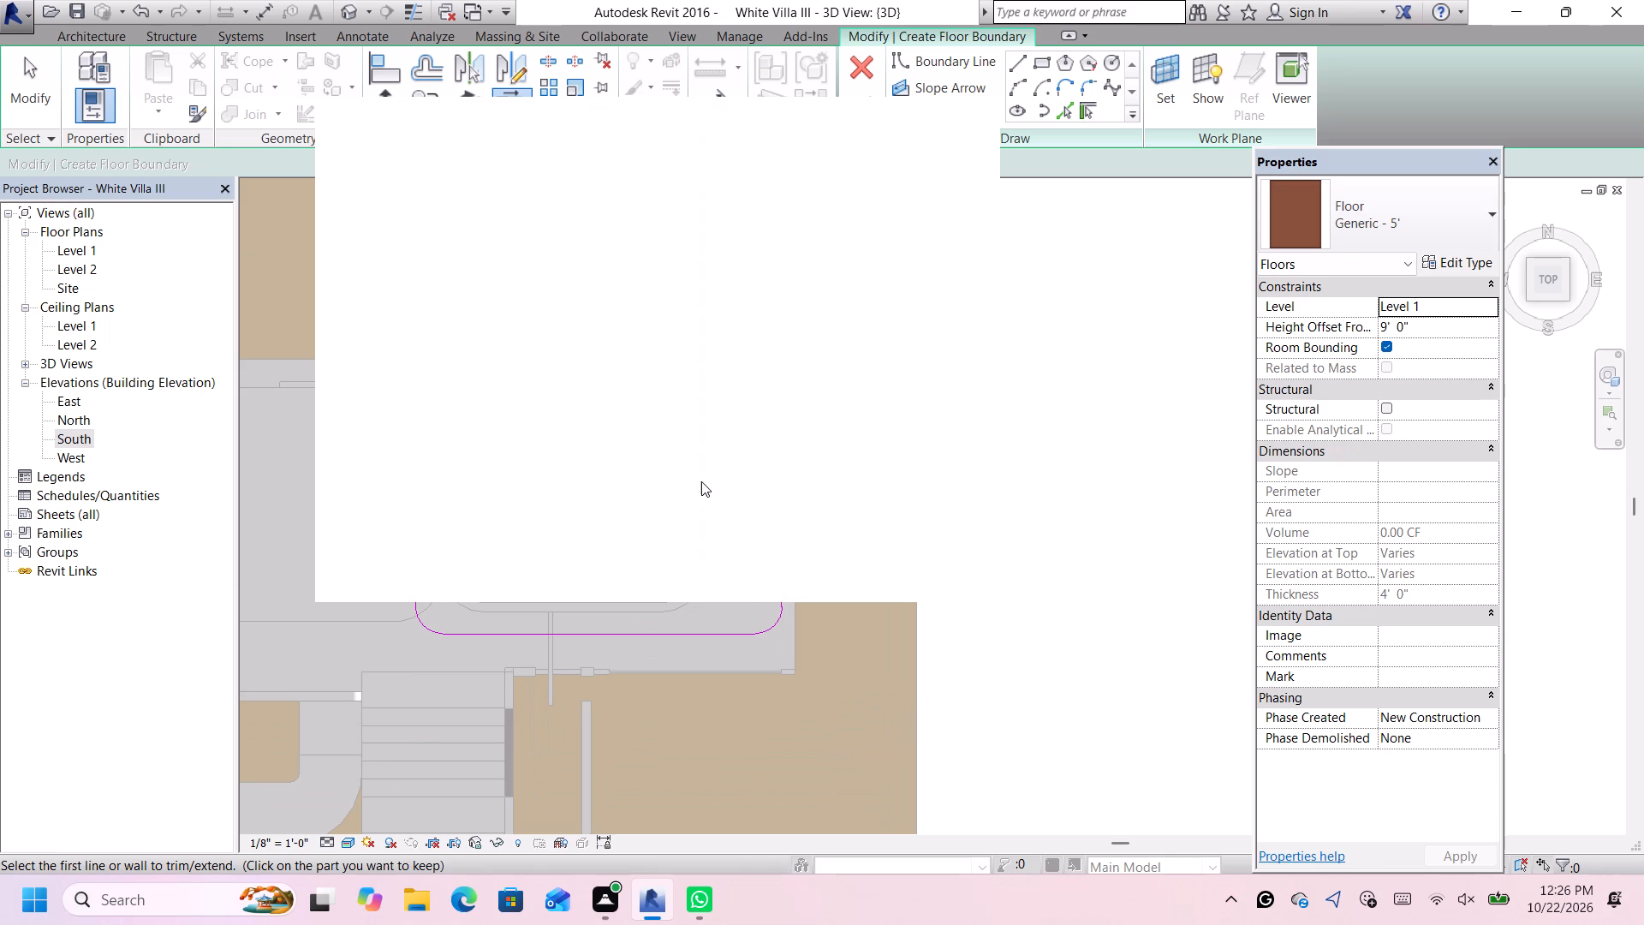
left_click(961, 122)
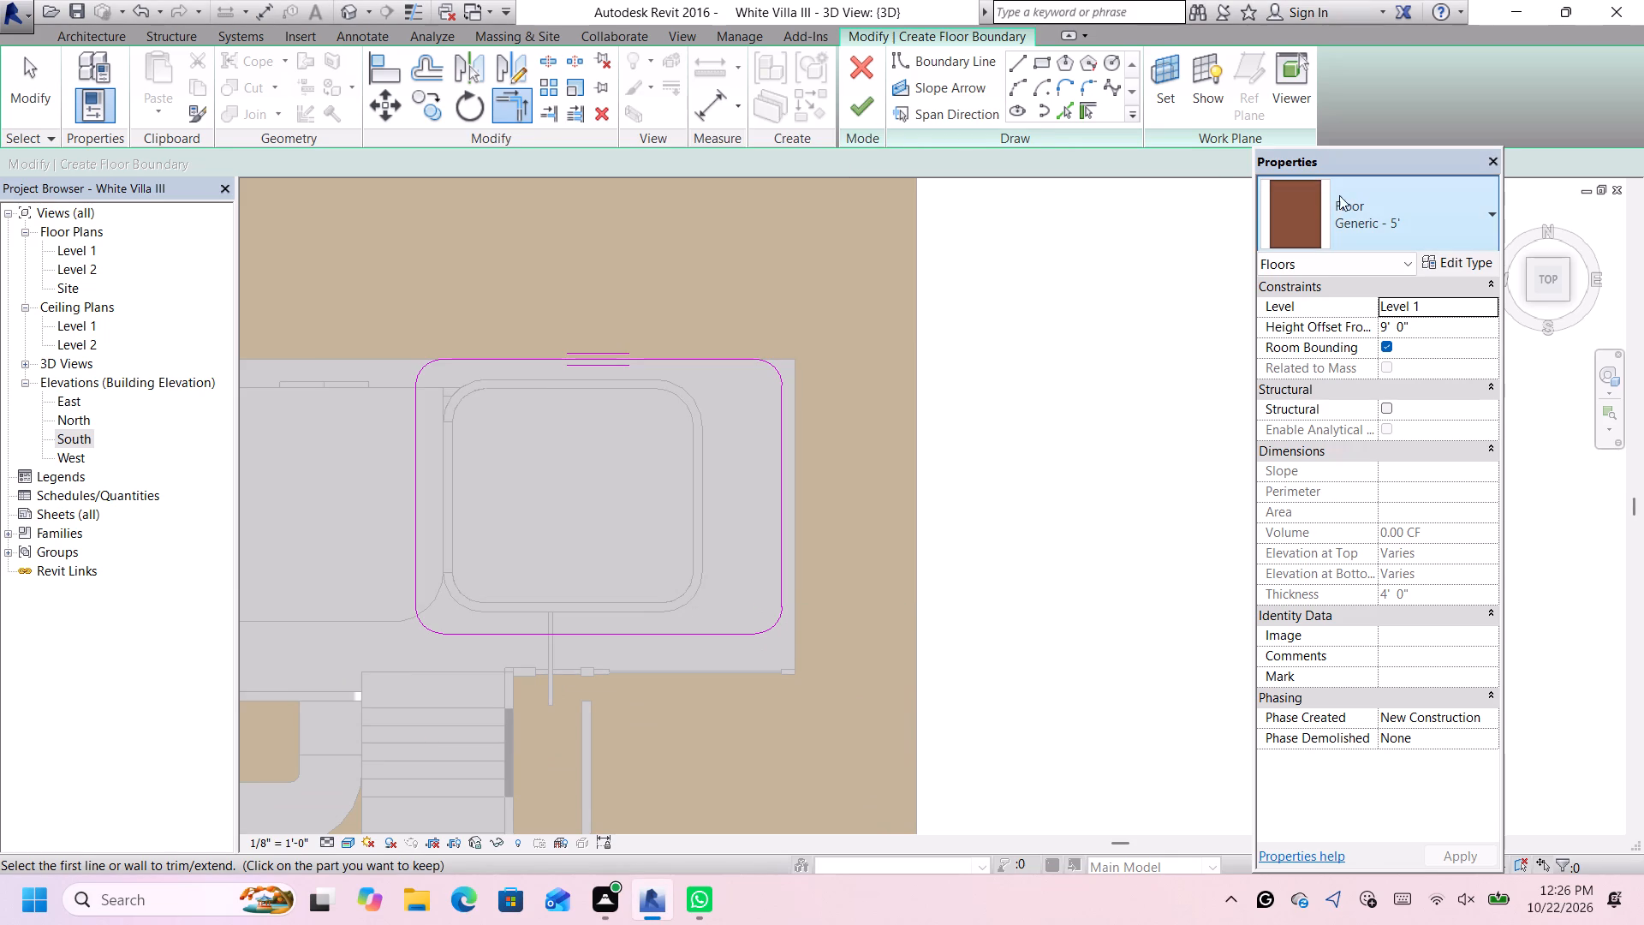
left_click(1373, 212)
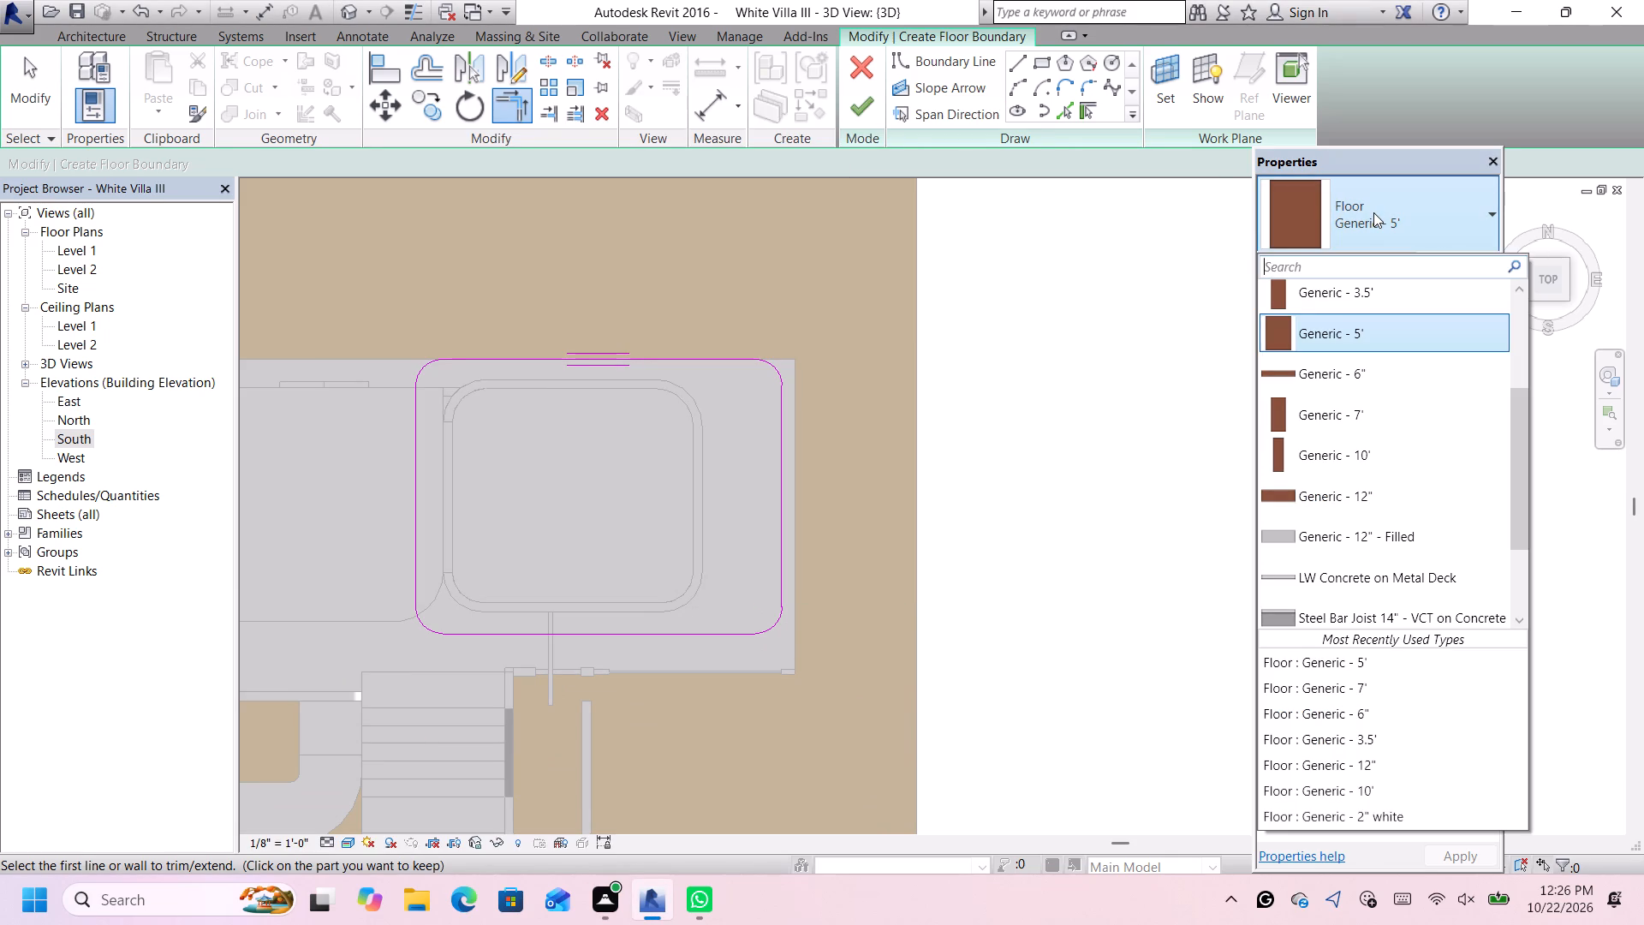
scroll(1391, 483, "up", 2)
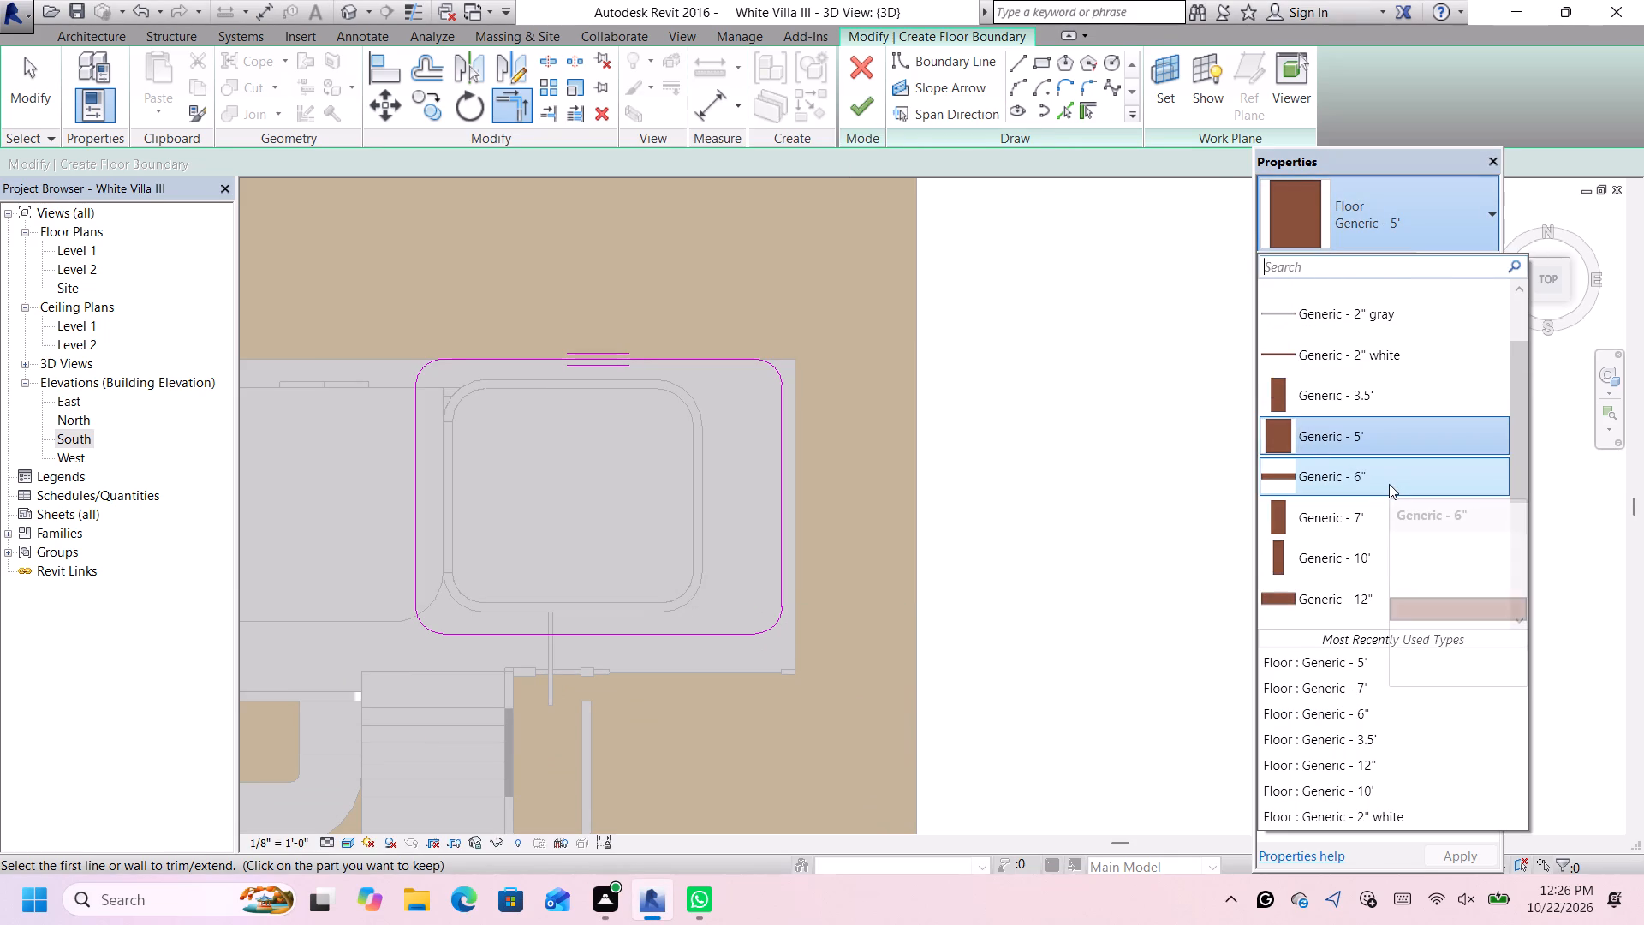
scroll(1389, 484, "up", 3)
scroll(1389, 485, "down", 4)
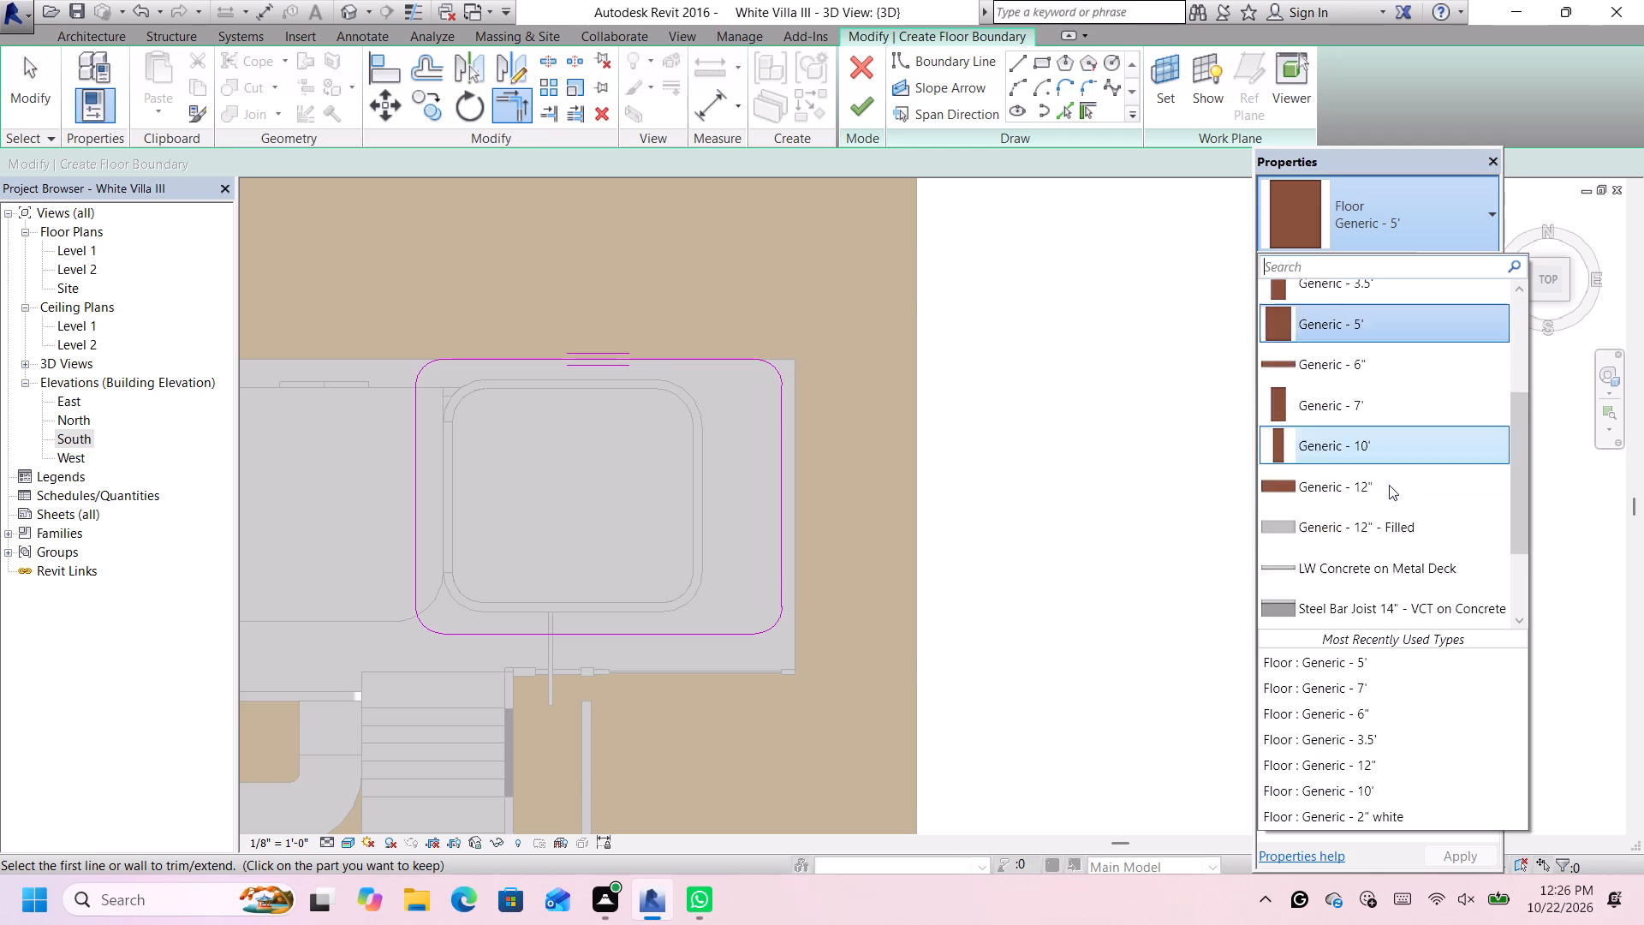
scroll(1389, 485, "down", 3)
left_click(1419, 379)
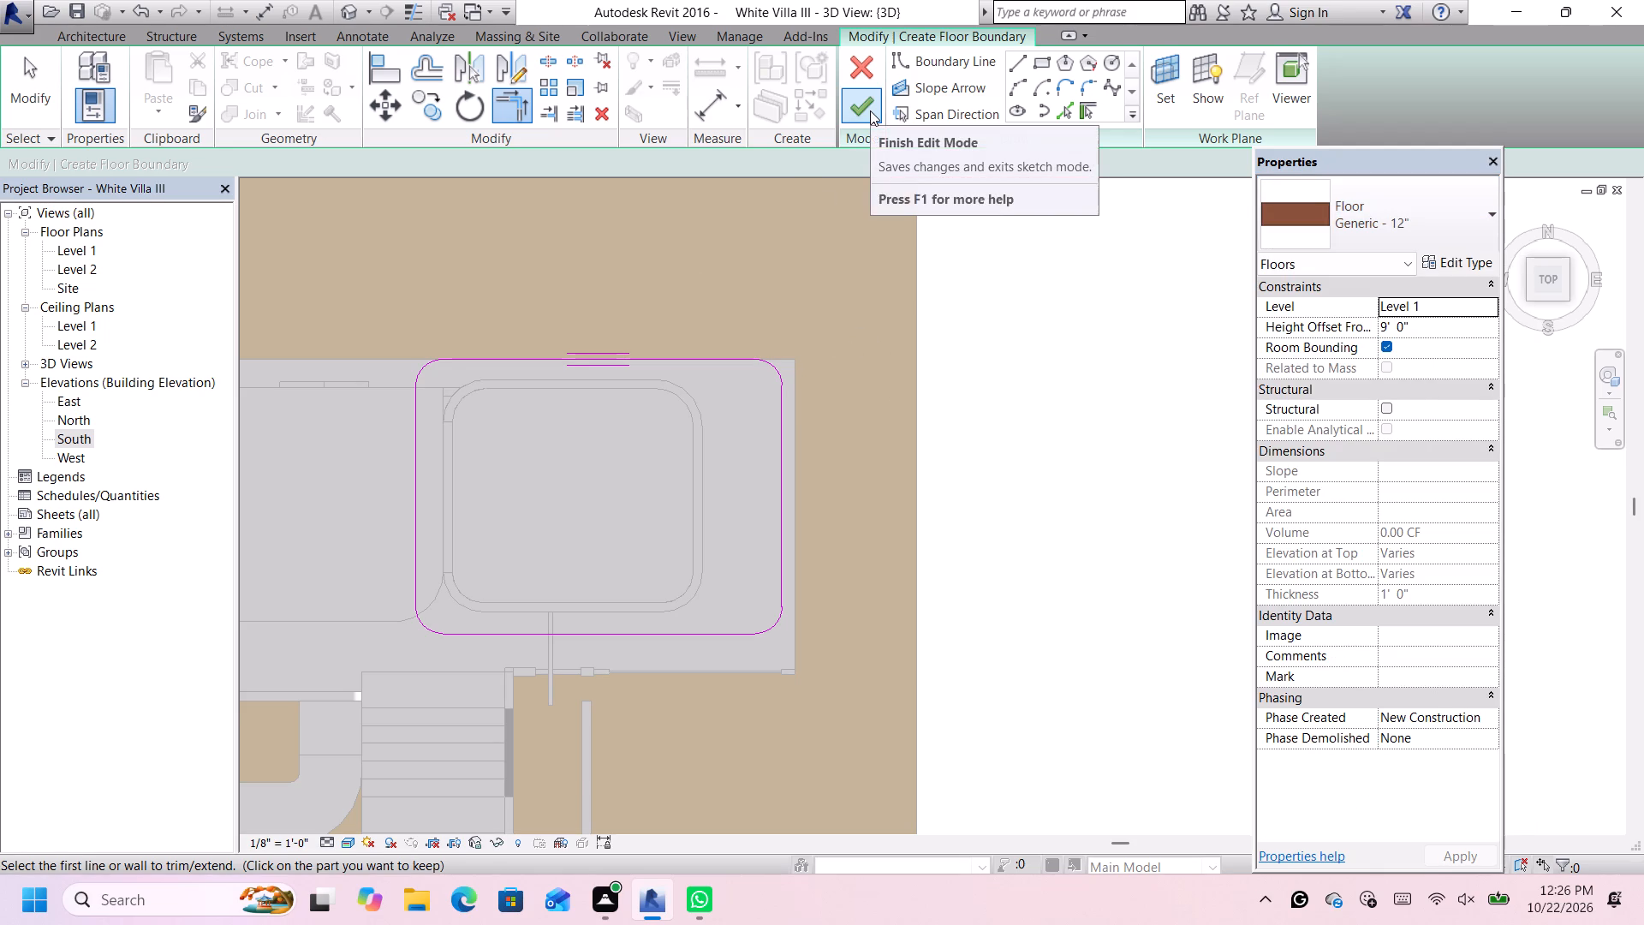
Set the floor's height offset from Level 1 to 24' and finish the boundary sketch.
left_click(1429, 323)
key("BackSpace")
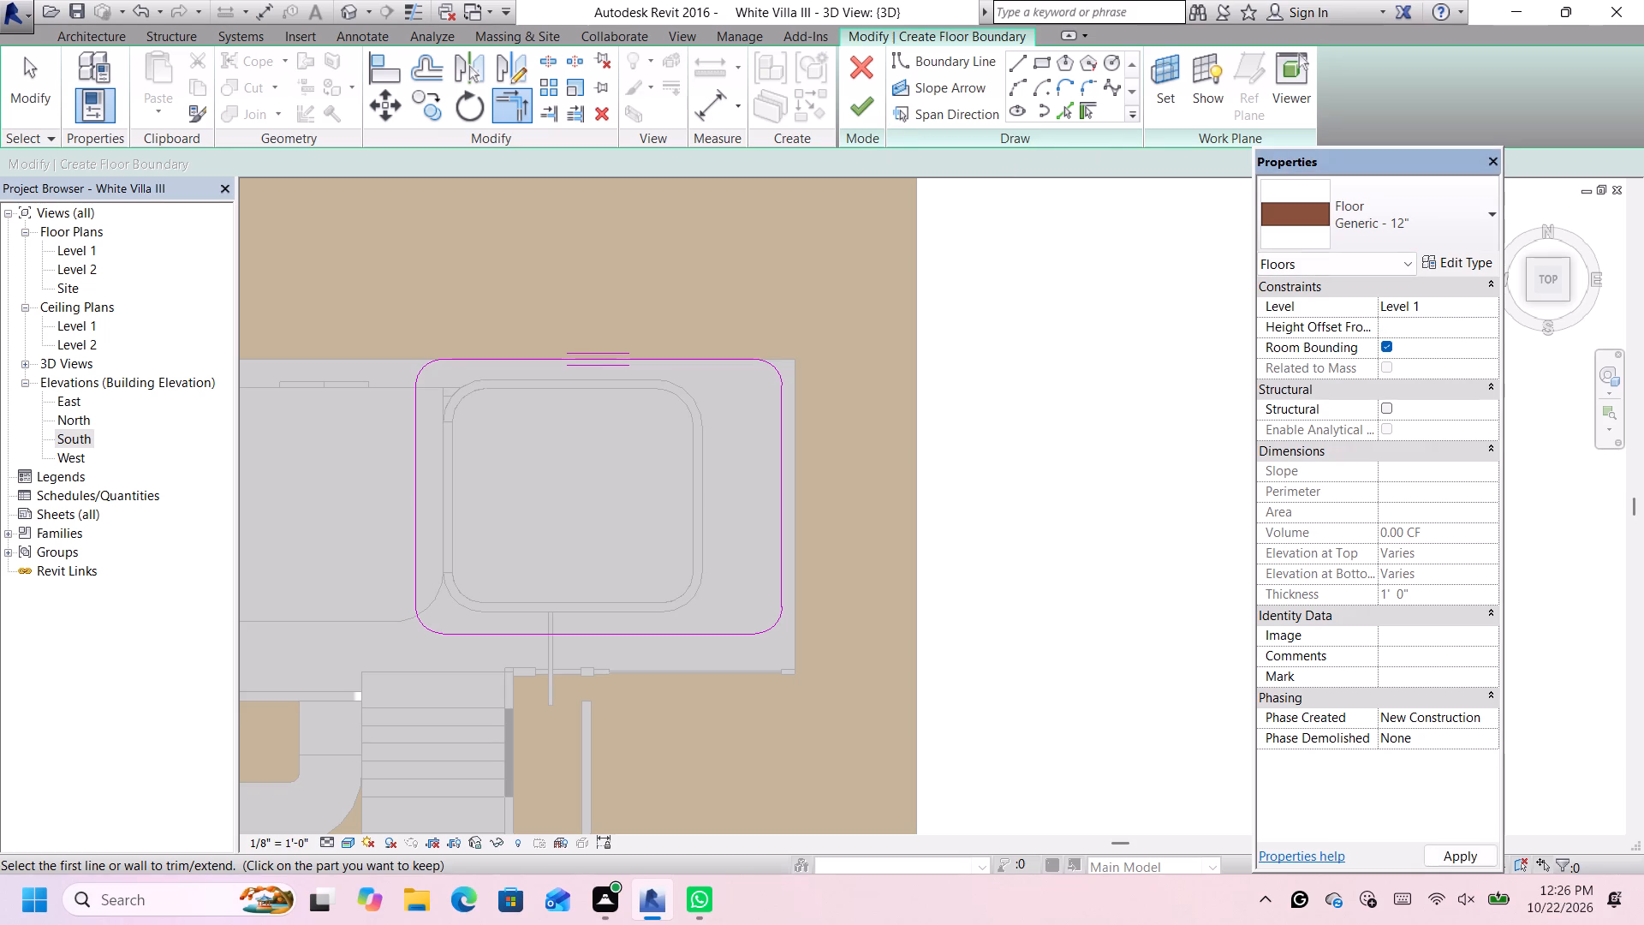
type("24")
key("apostrophe")
key("Return")
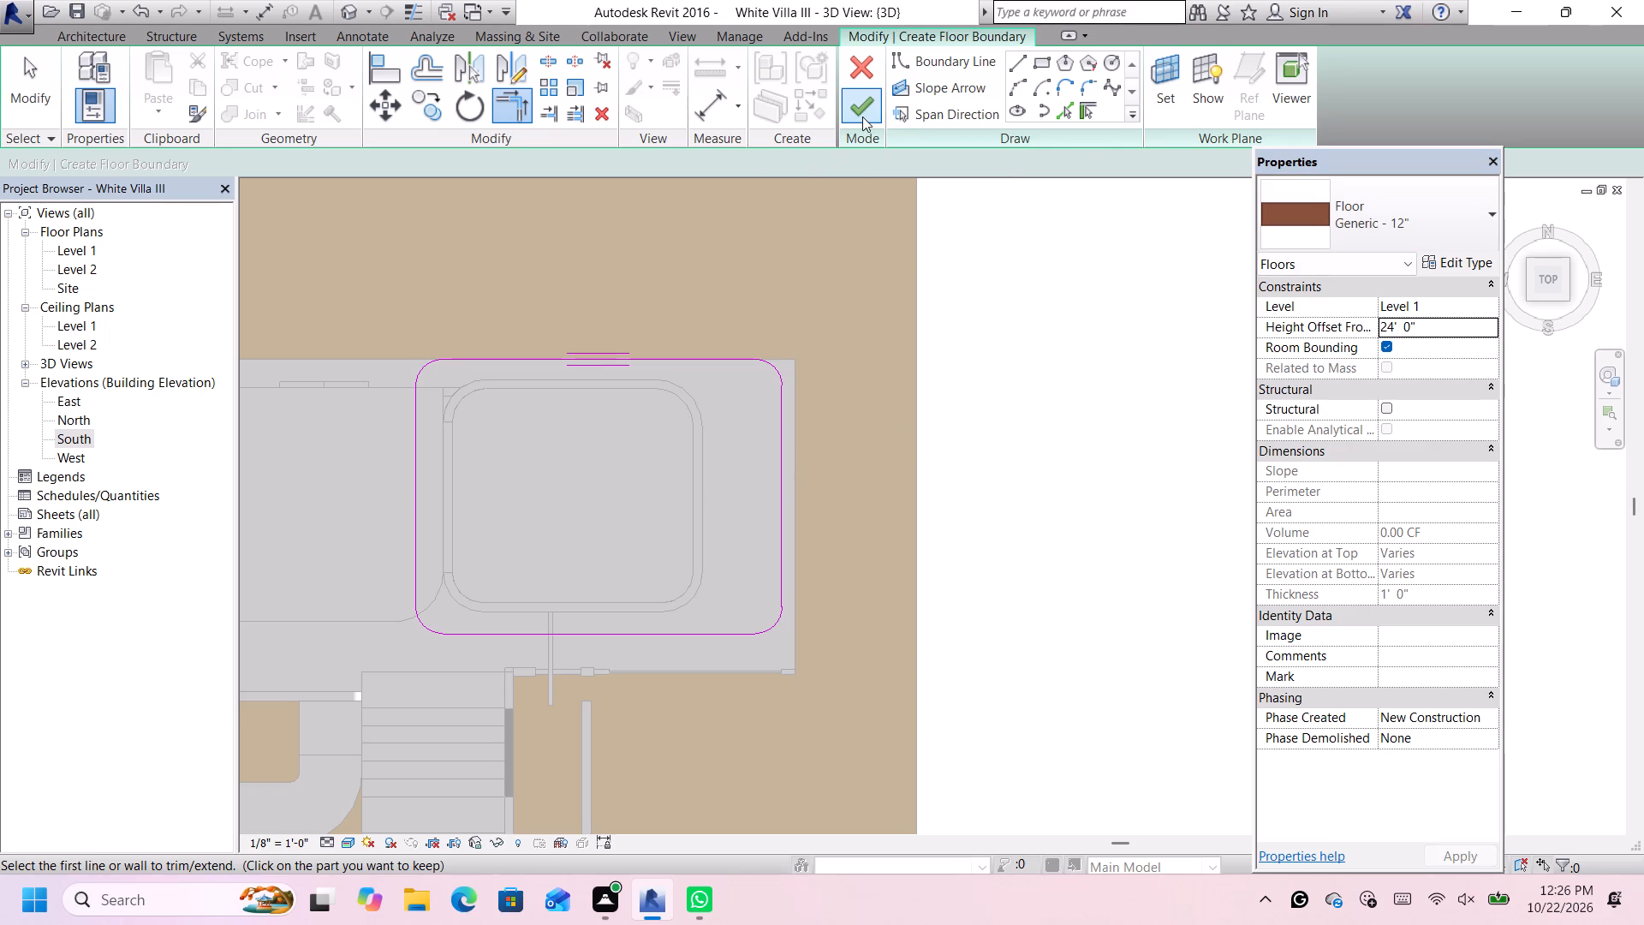
left_click(862, 114)
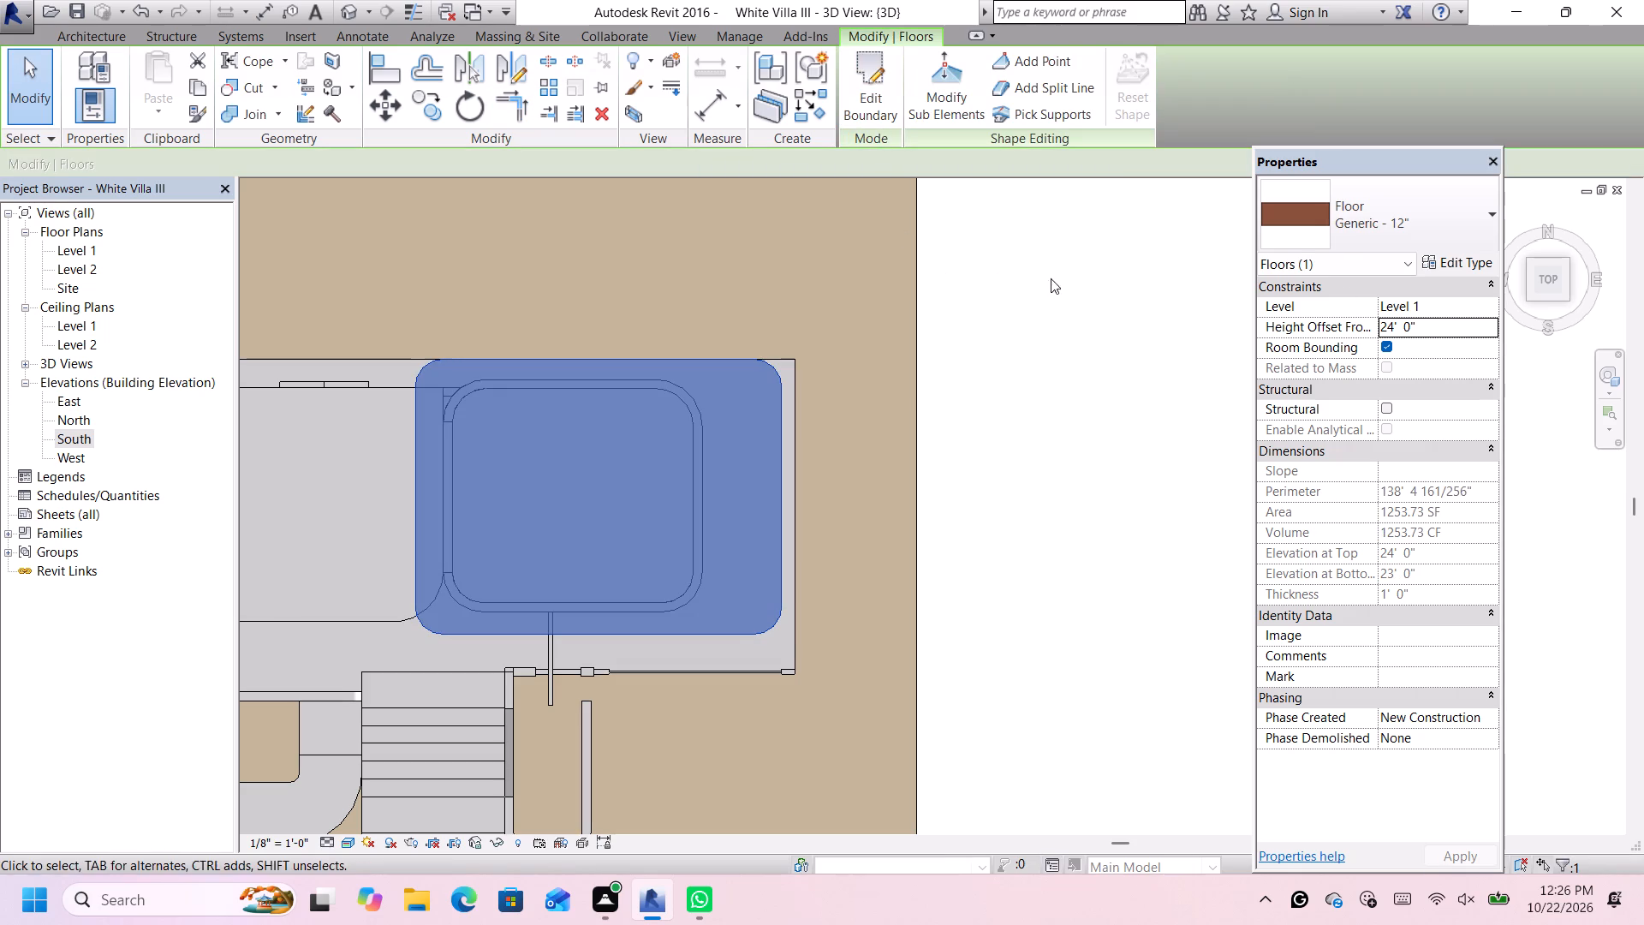
Examine the new slab's height against the room walls in isometric and front views.
left_click(1528, 301)
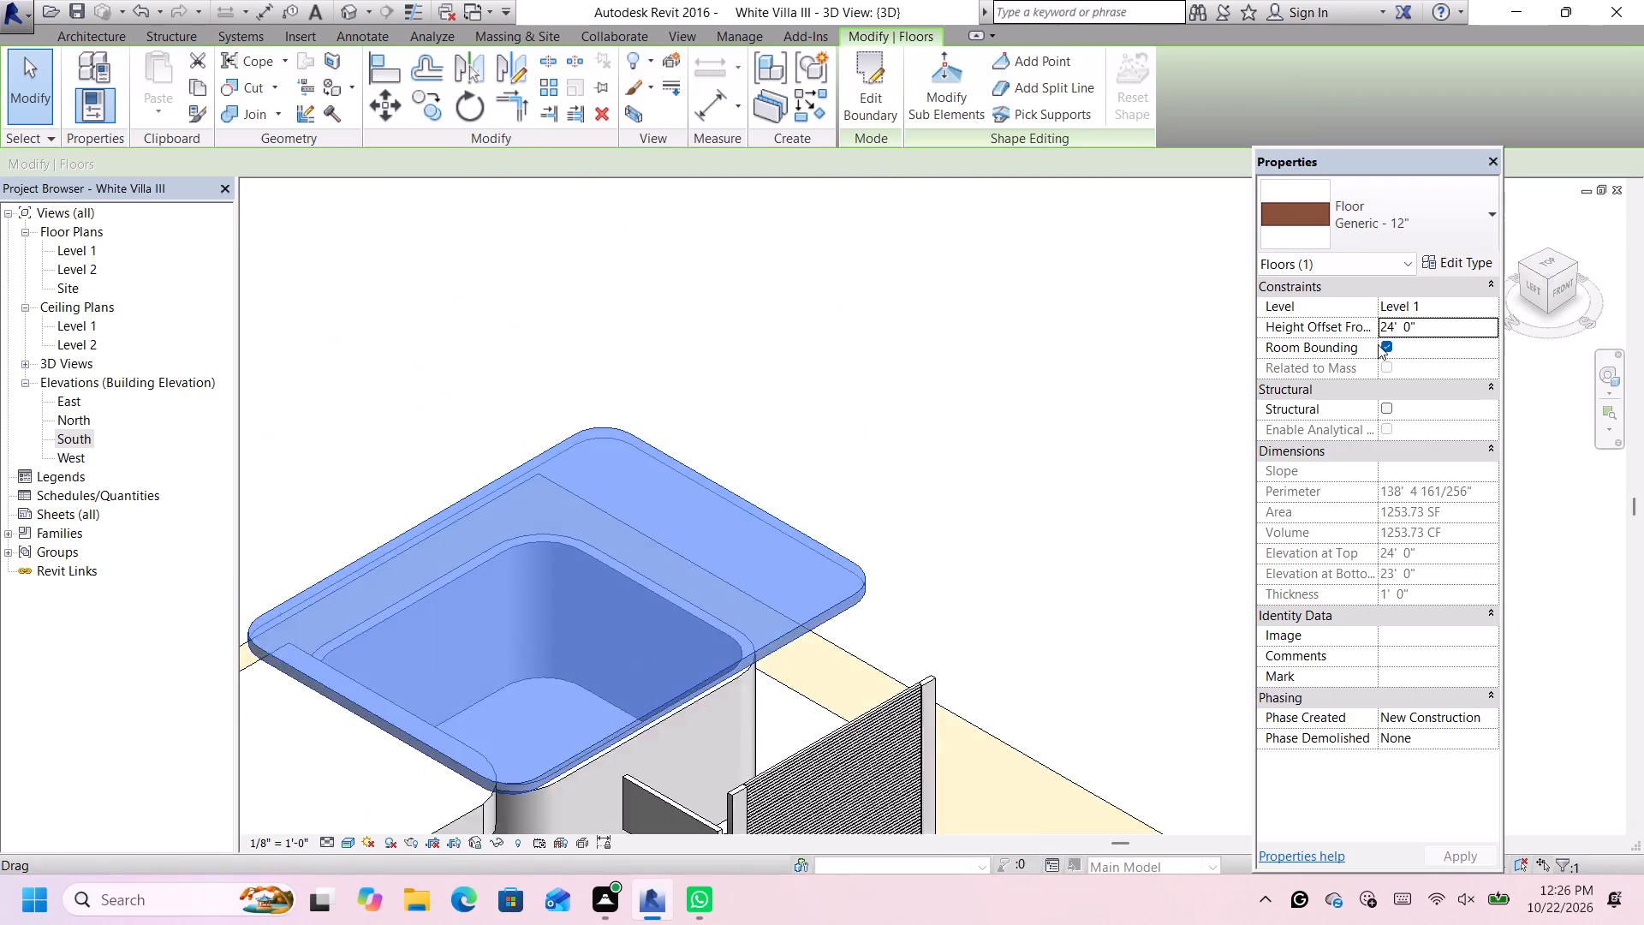
scroll(1041, 495, "down", 3)
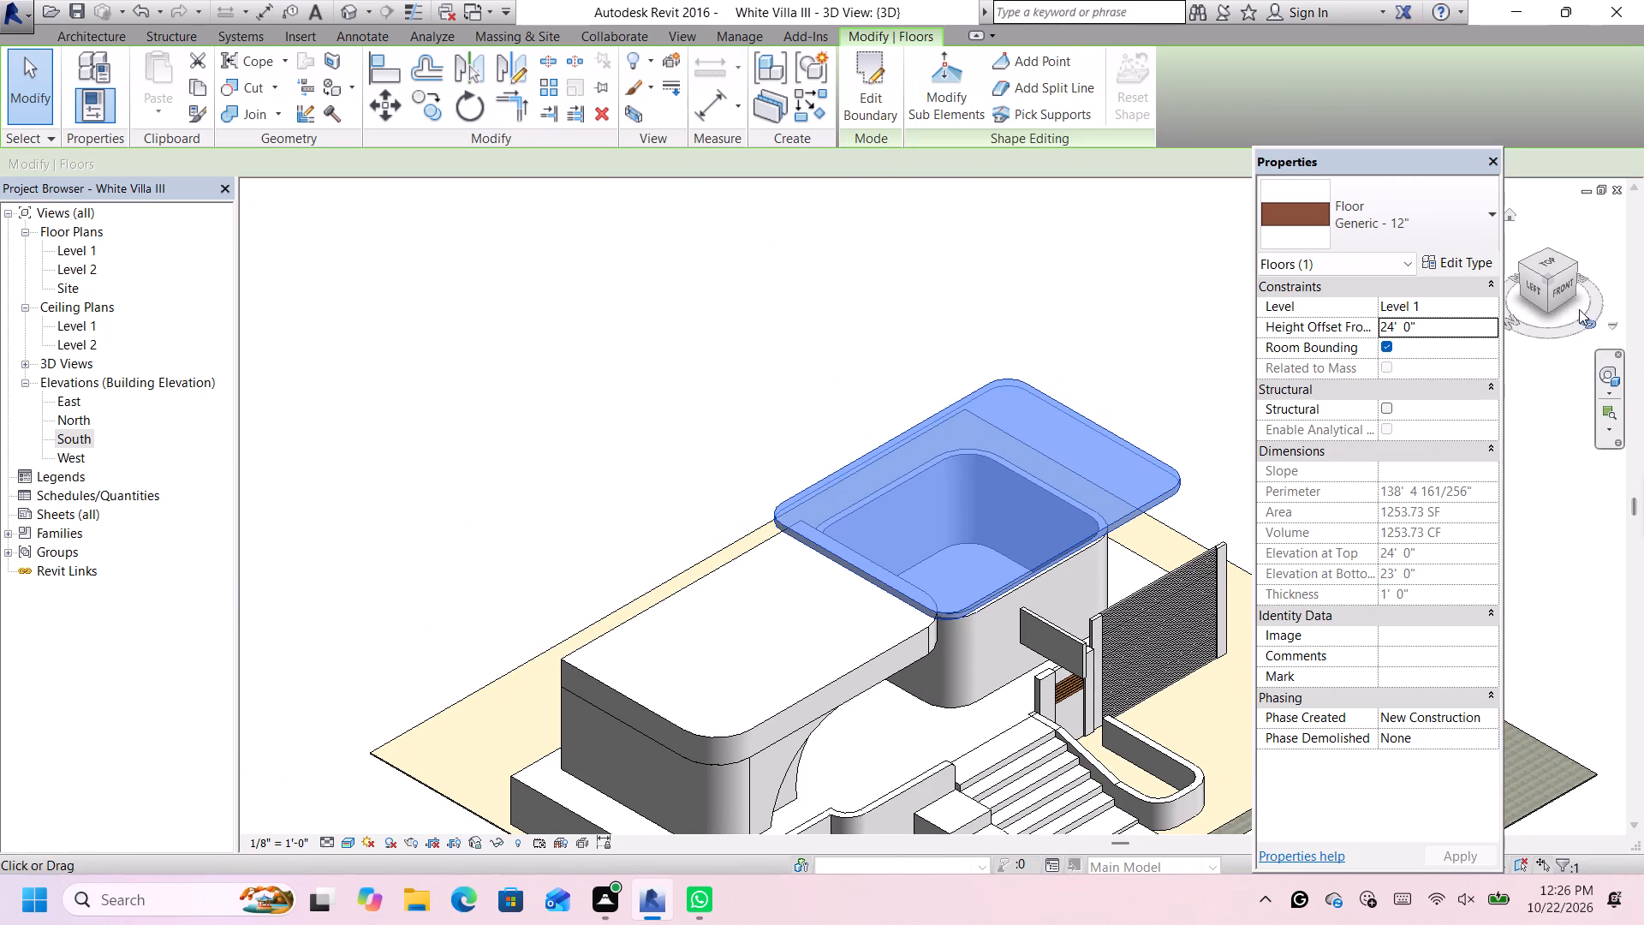
left_click(1565, 286)
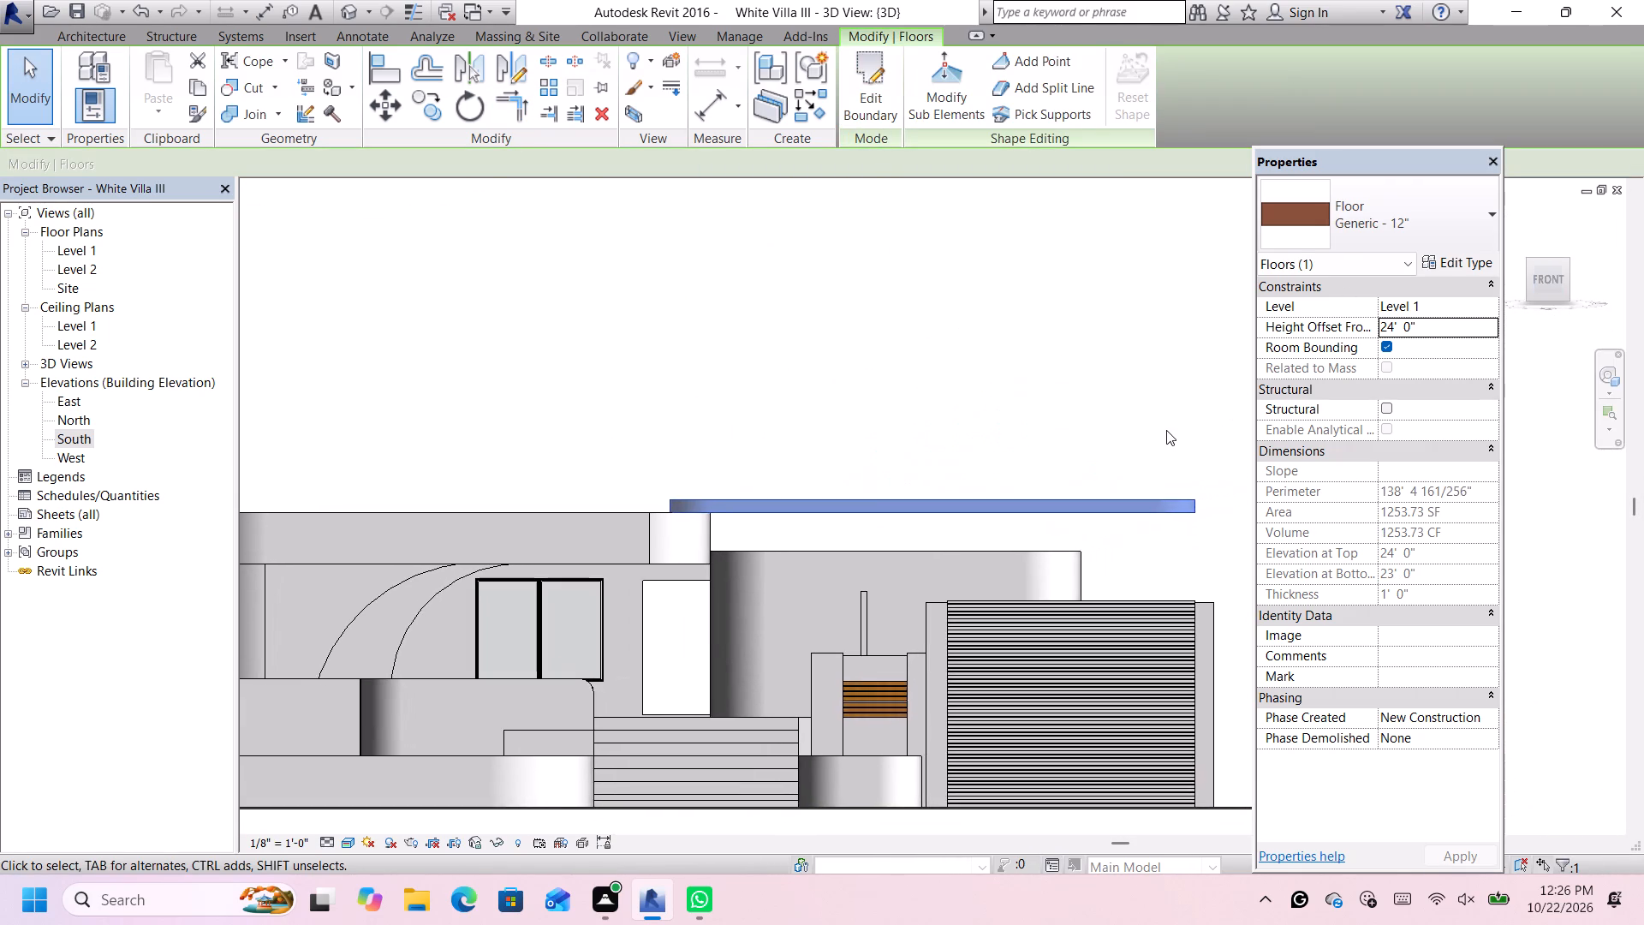
scroll(1167, 430, "down", 2)
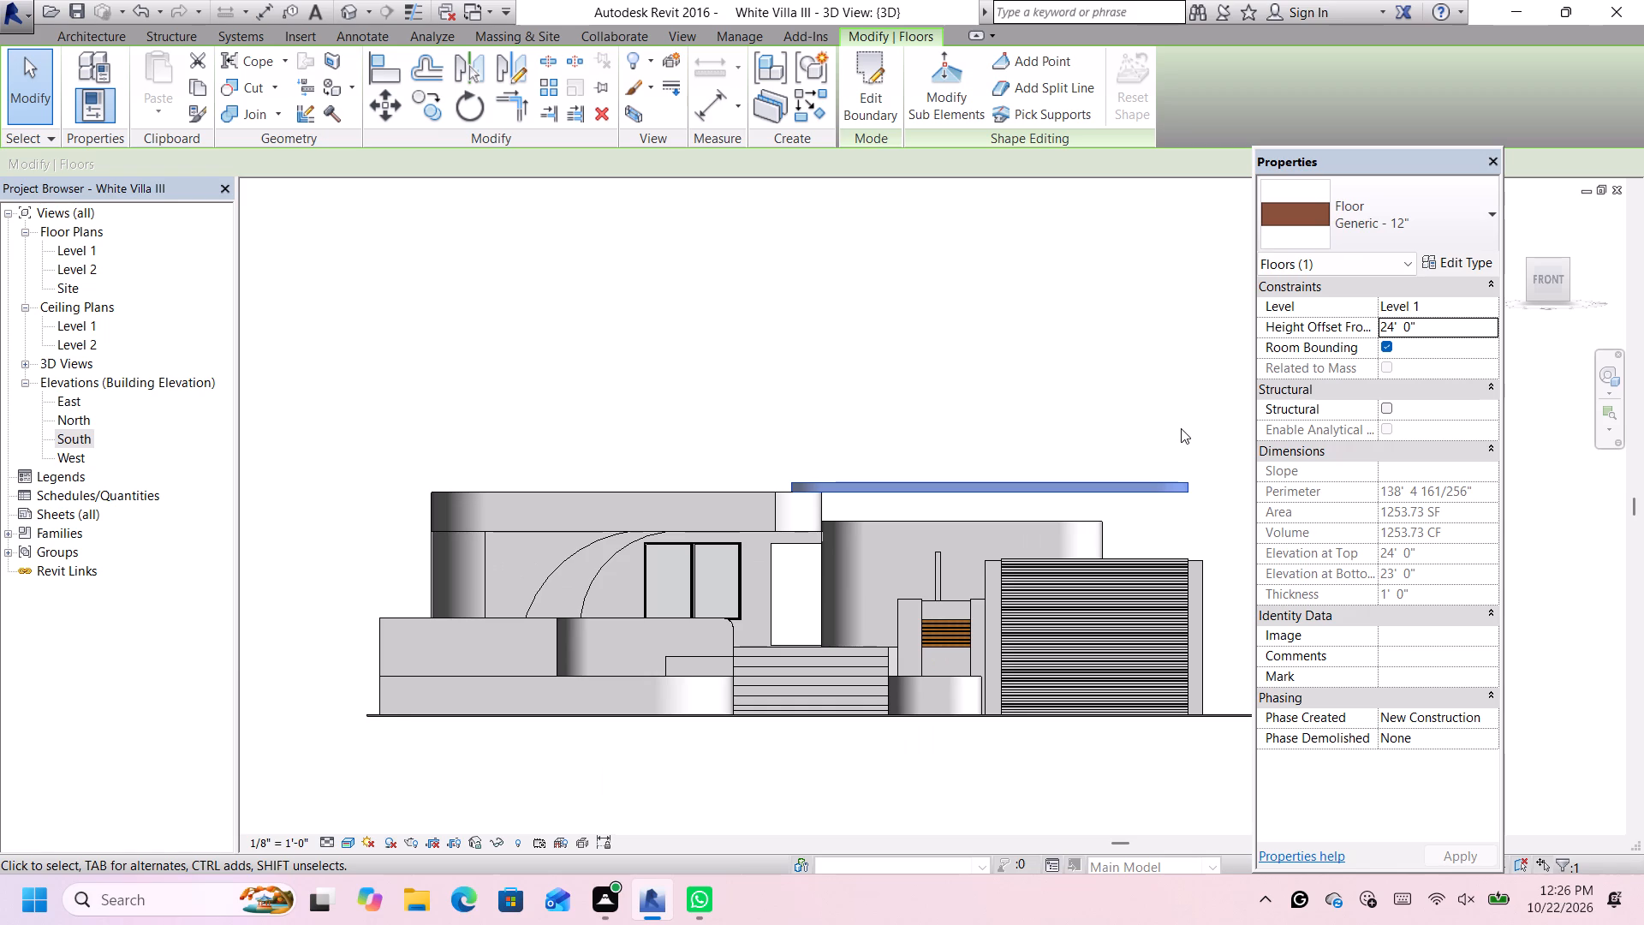
scroll(1181, 432, "up", 1)
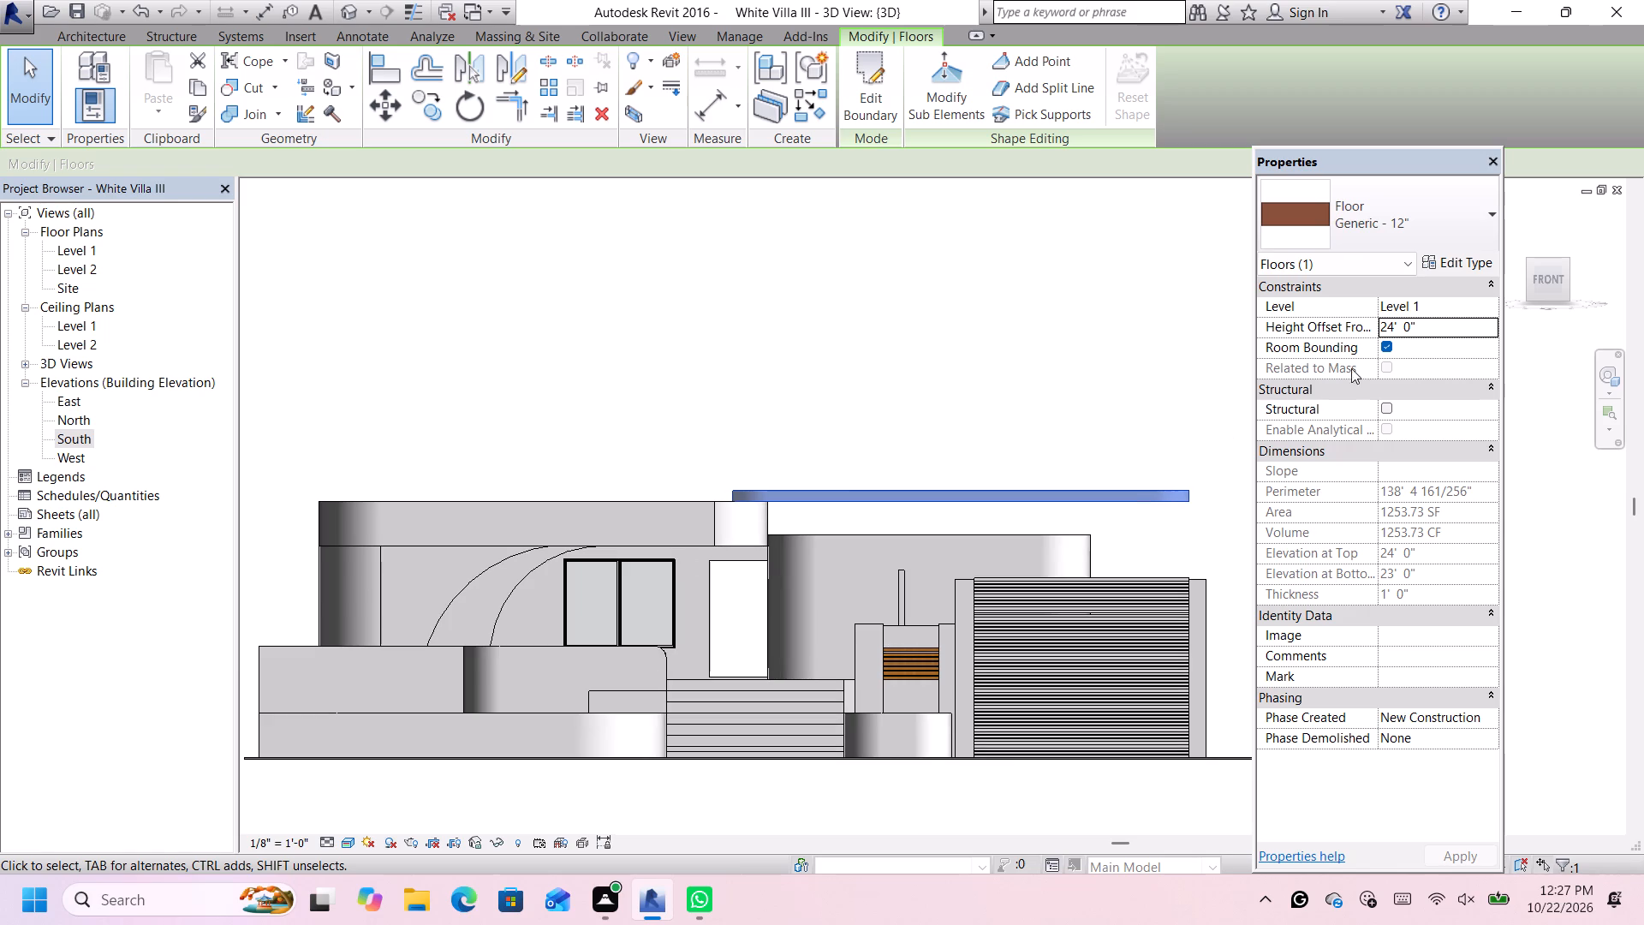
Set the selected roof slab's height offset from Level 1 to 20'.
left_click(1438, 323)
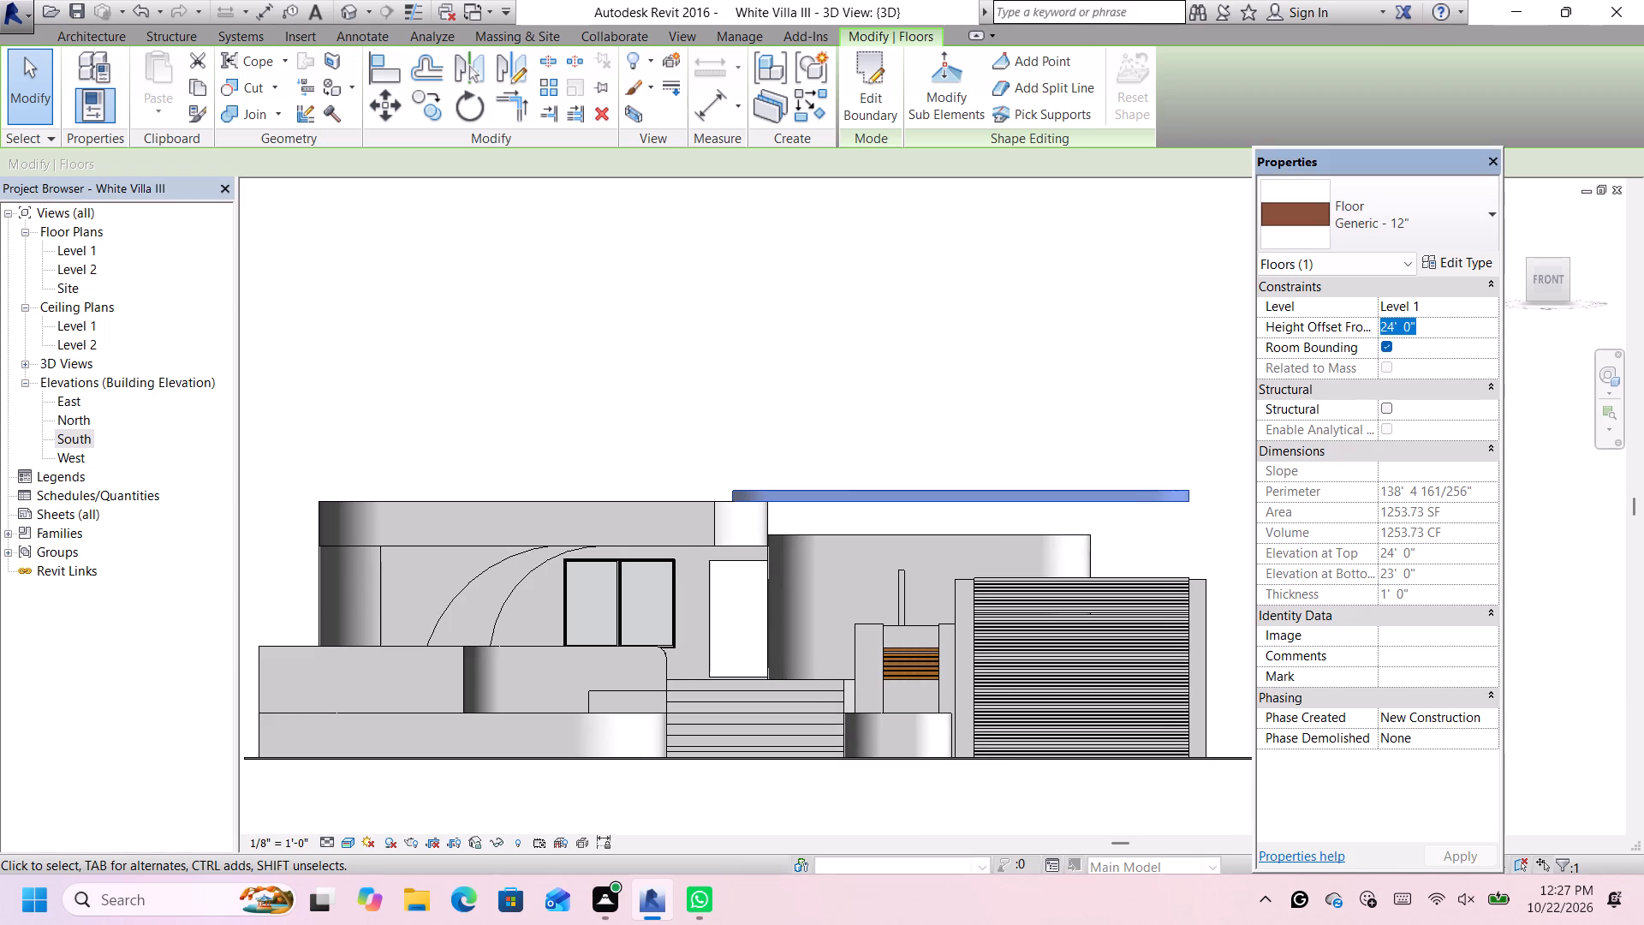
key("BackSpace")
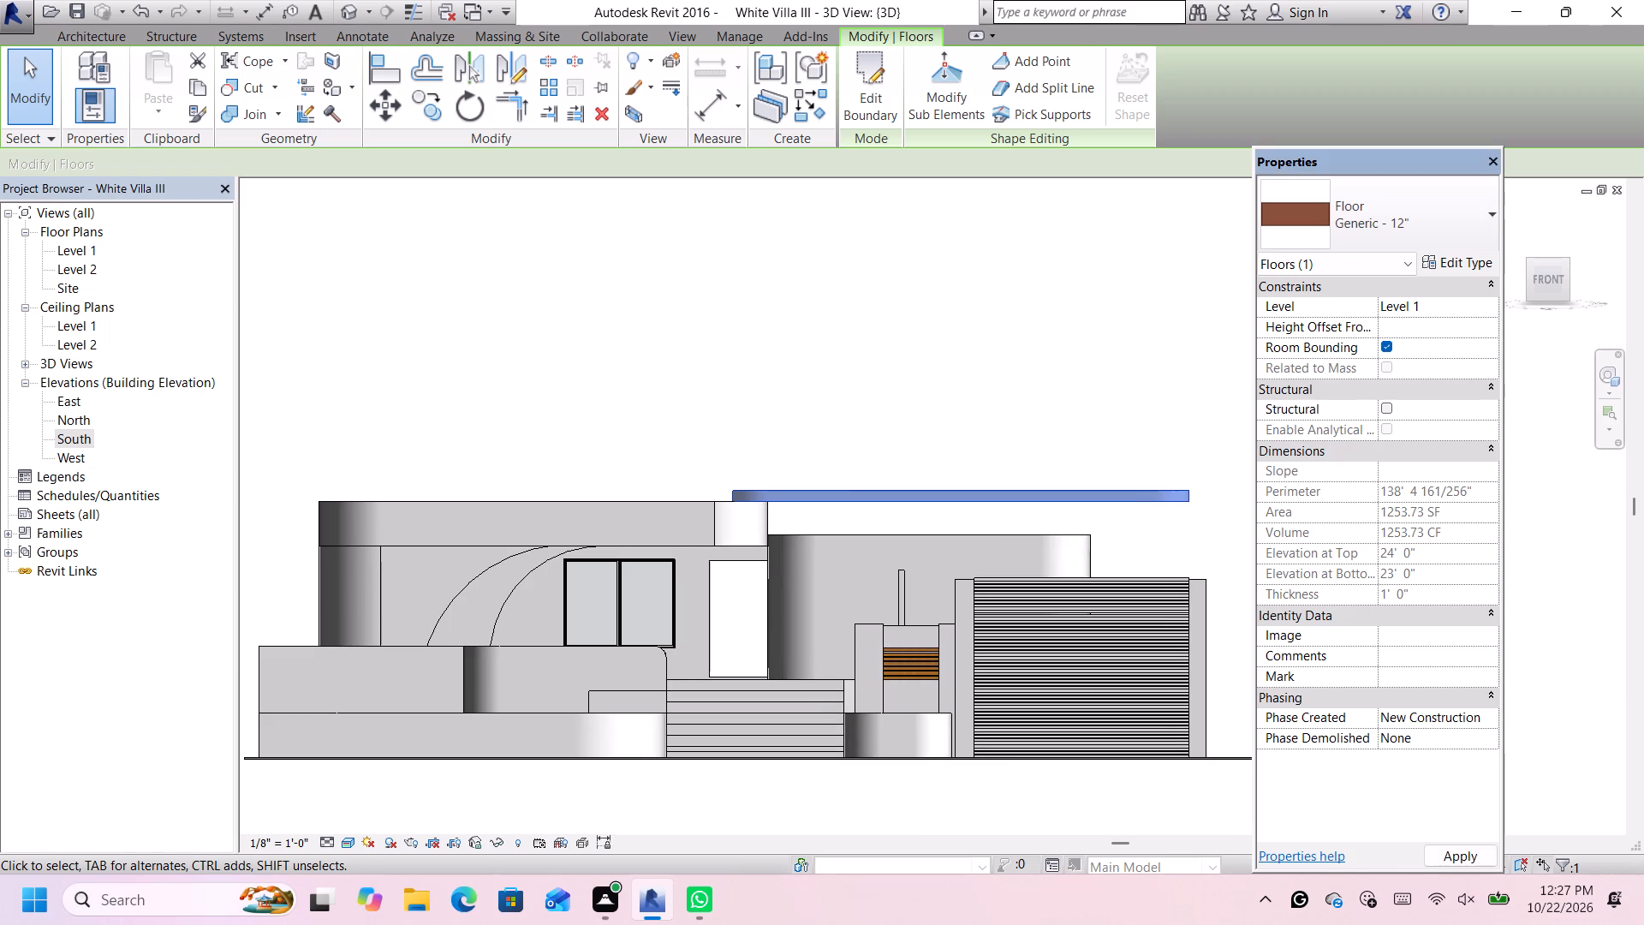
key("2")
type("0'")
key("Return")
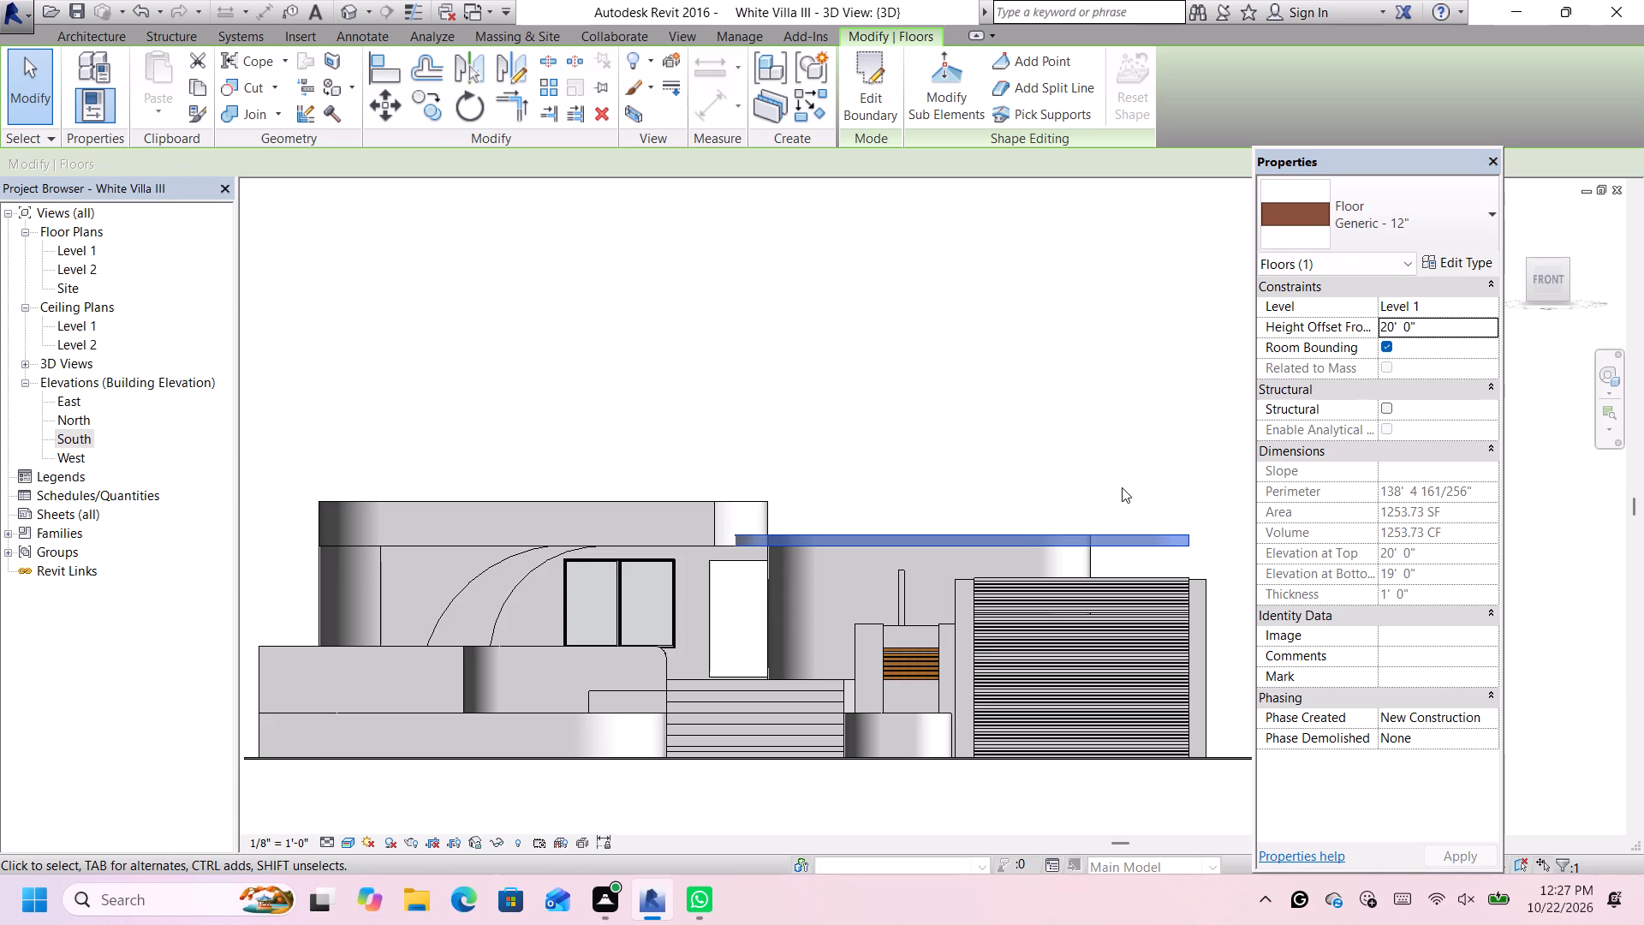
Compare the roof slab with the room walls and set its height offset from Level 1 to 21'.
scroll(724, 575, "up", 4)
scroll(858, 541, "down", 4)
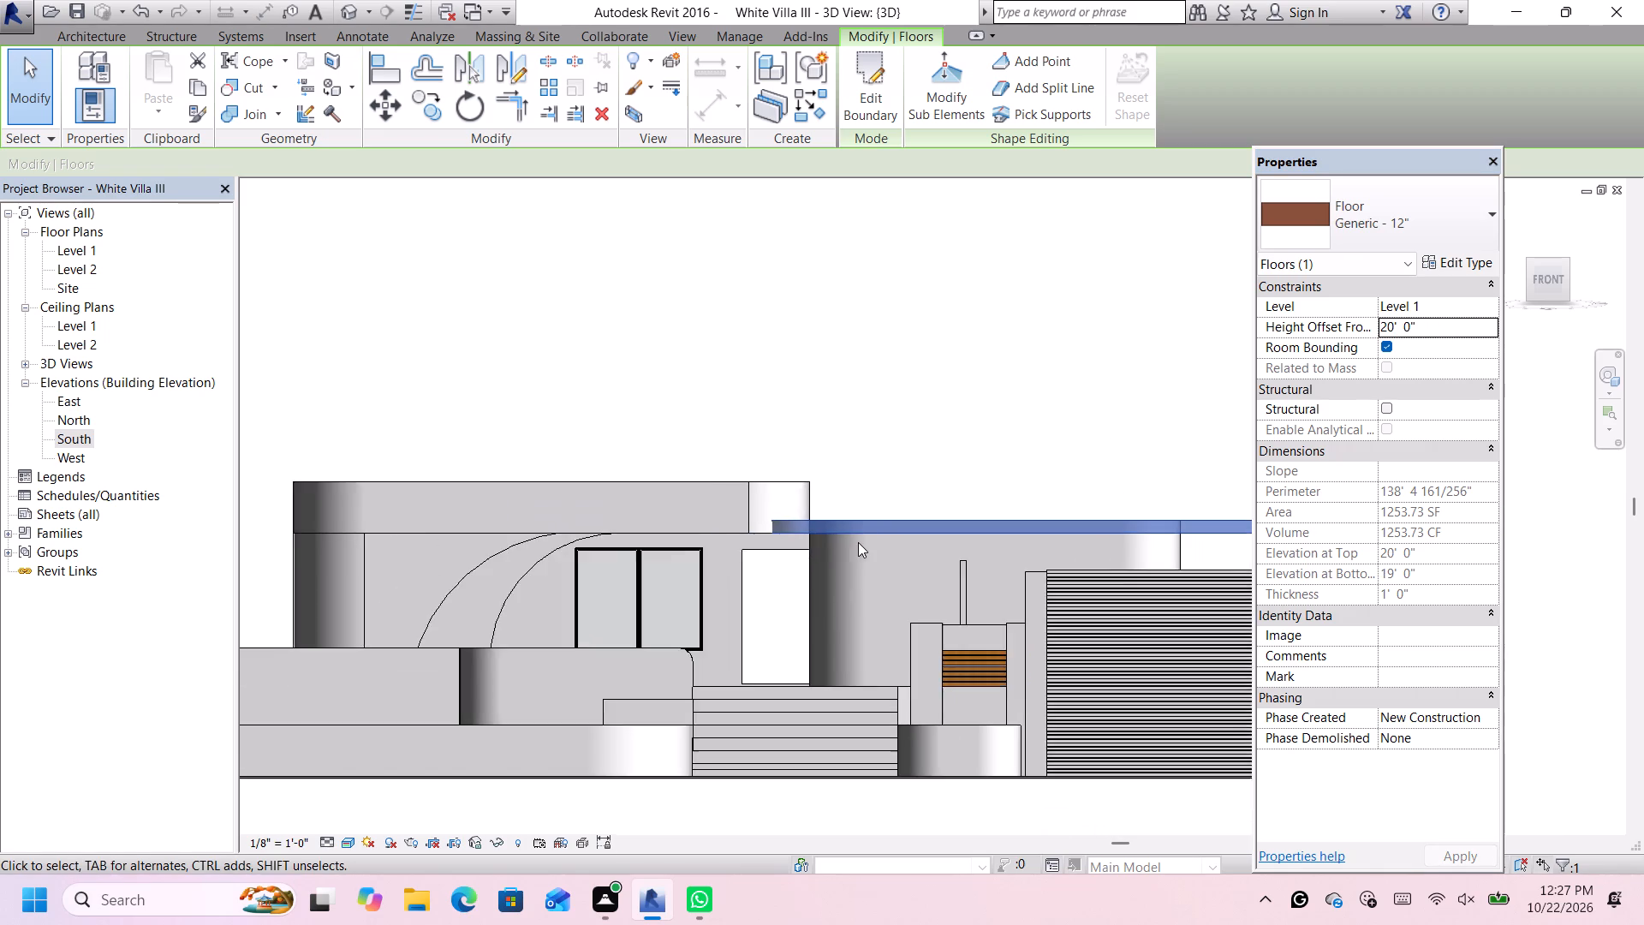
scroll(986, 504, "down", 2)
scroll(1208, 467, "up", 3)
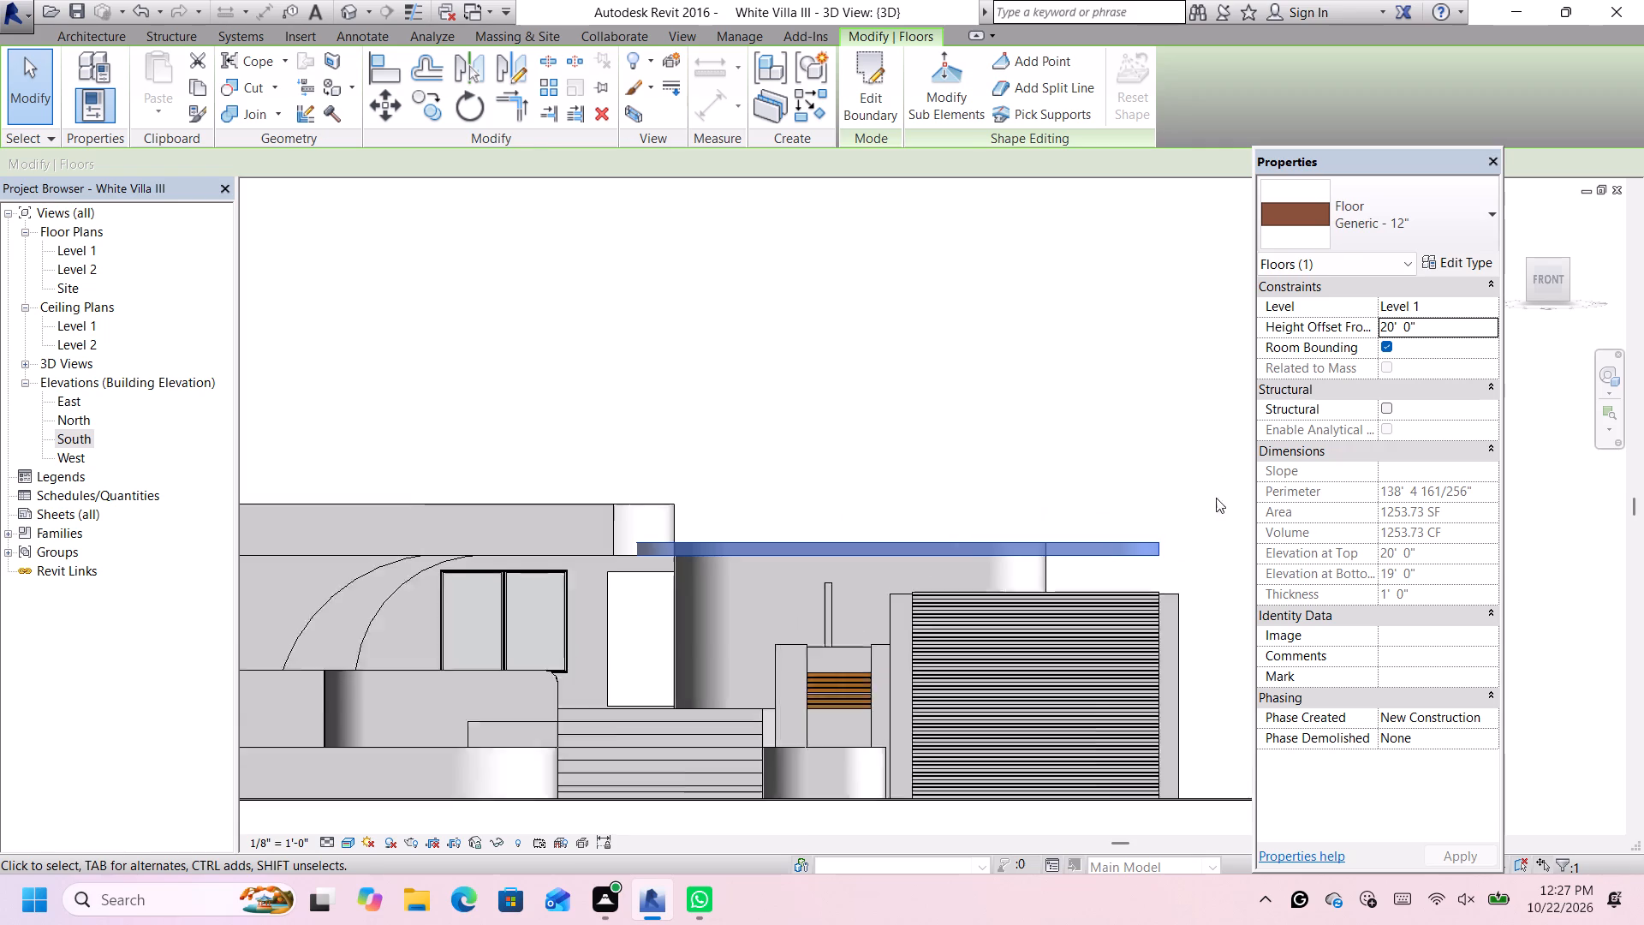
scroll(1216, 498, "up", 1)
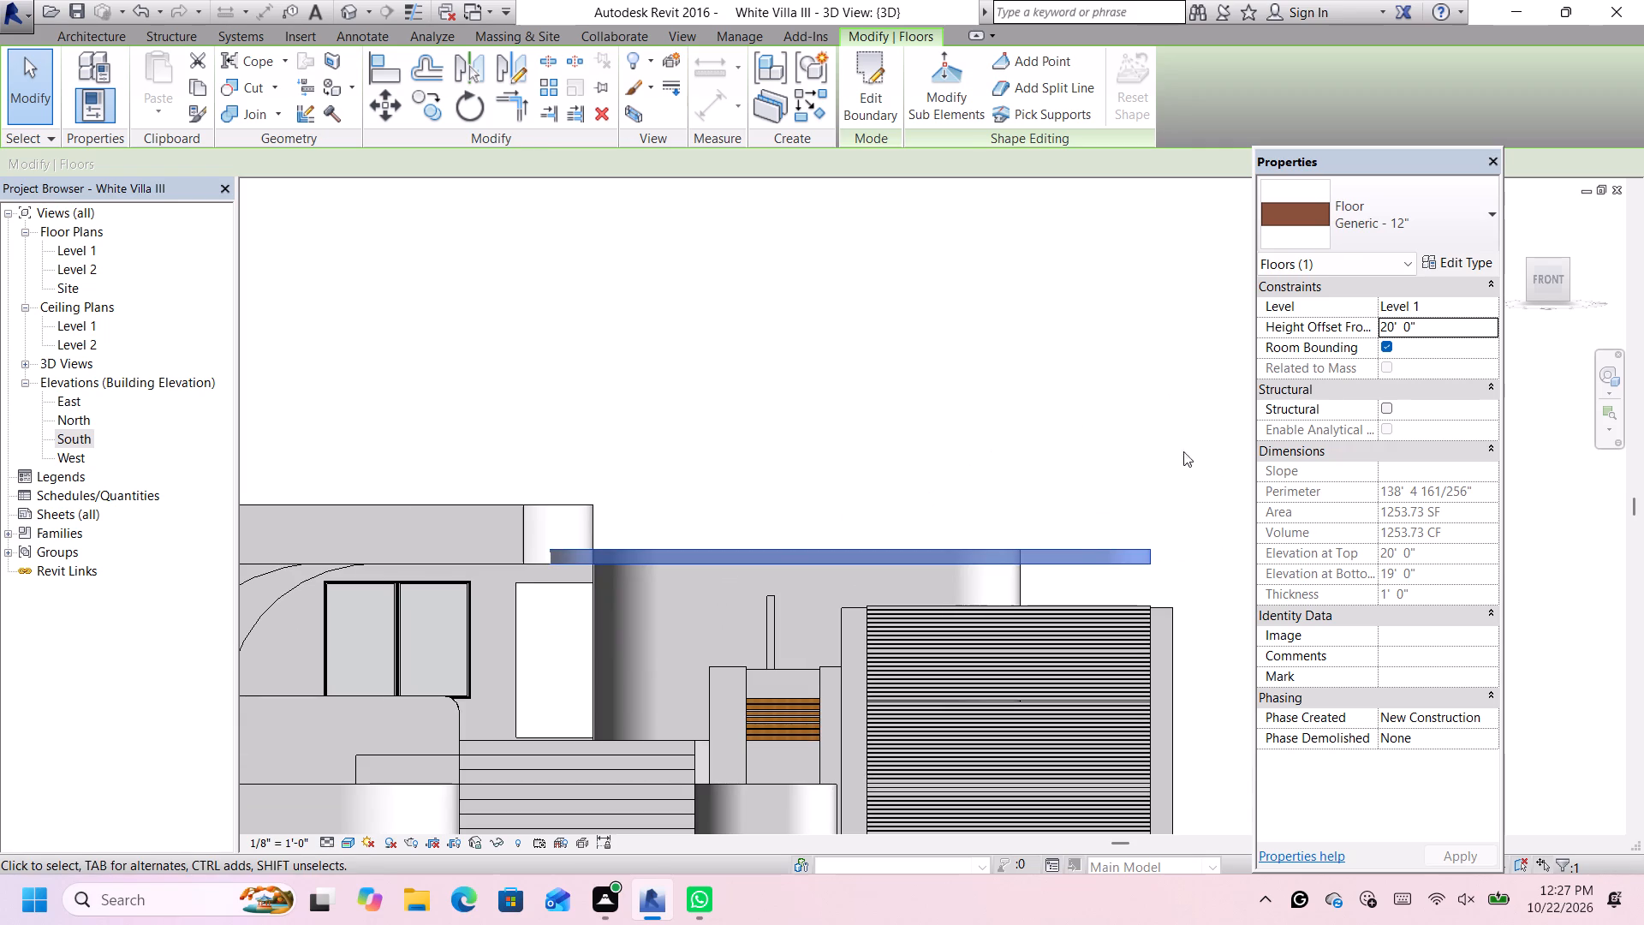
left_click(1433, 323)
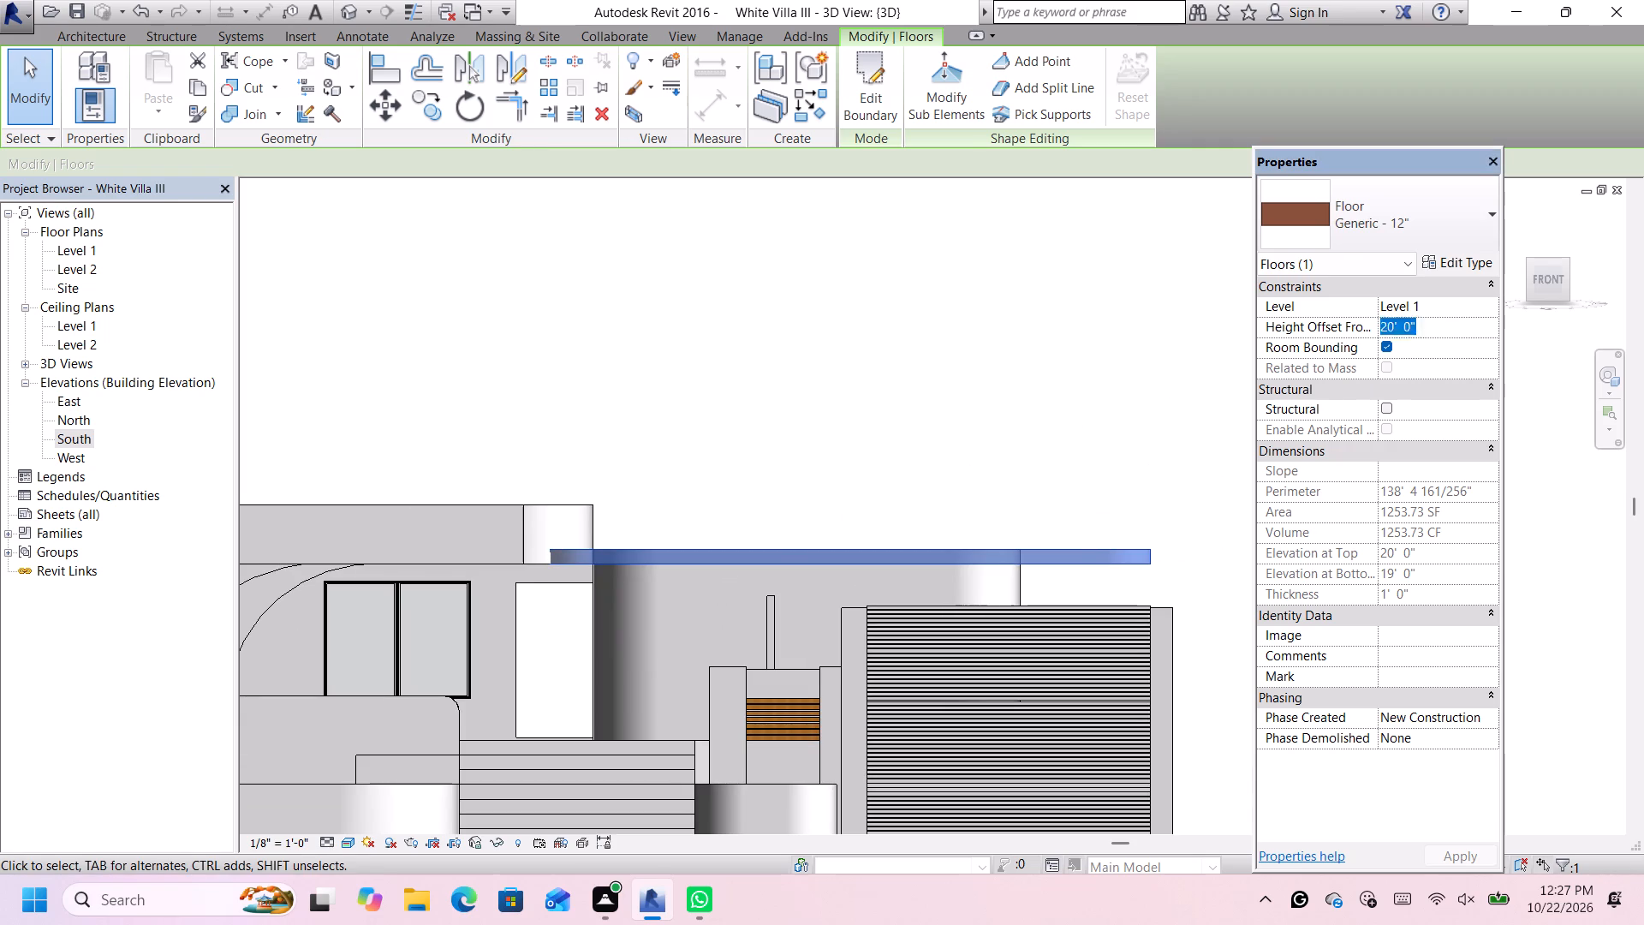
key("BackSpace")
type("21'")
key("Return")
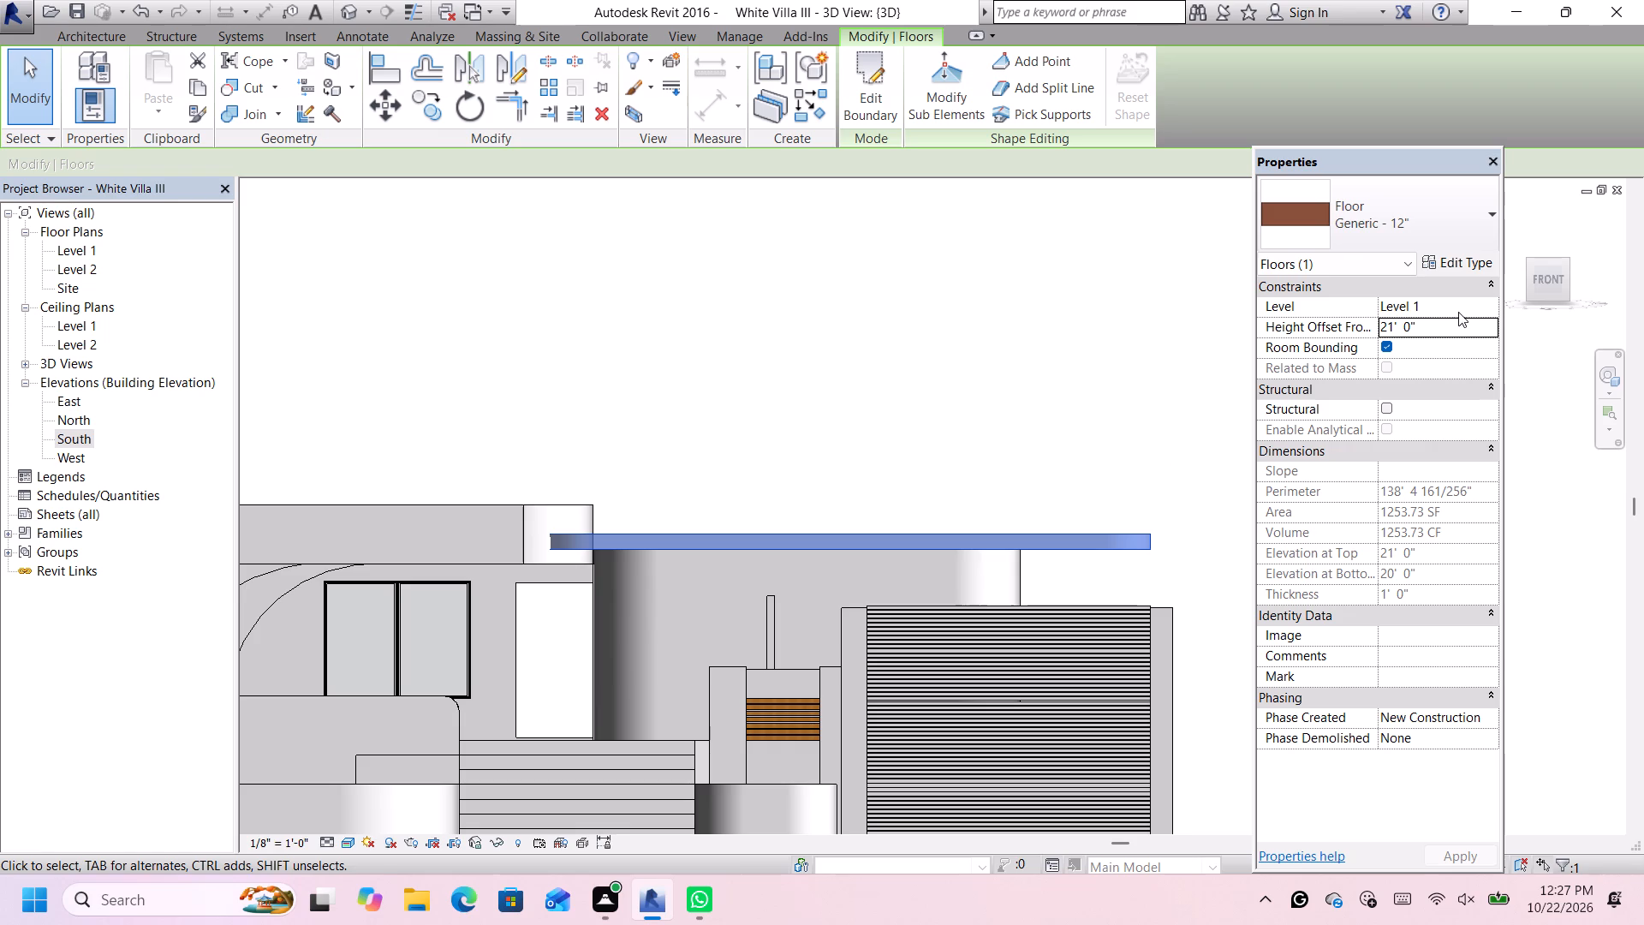
Duplicate the slab's Generic - 12" floor type as Generic - 1.5', dismissing the notification card that interrupts.
left_click(1464, 260)
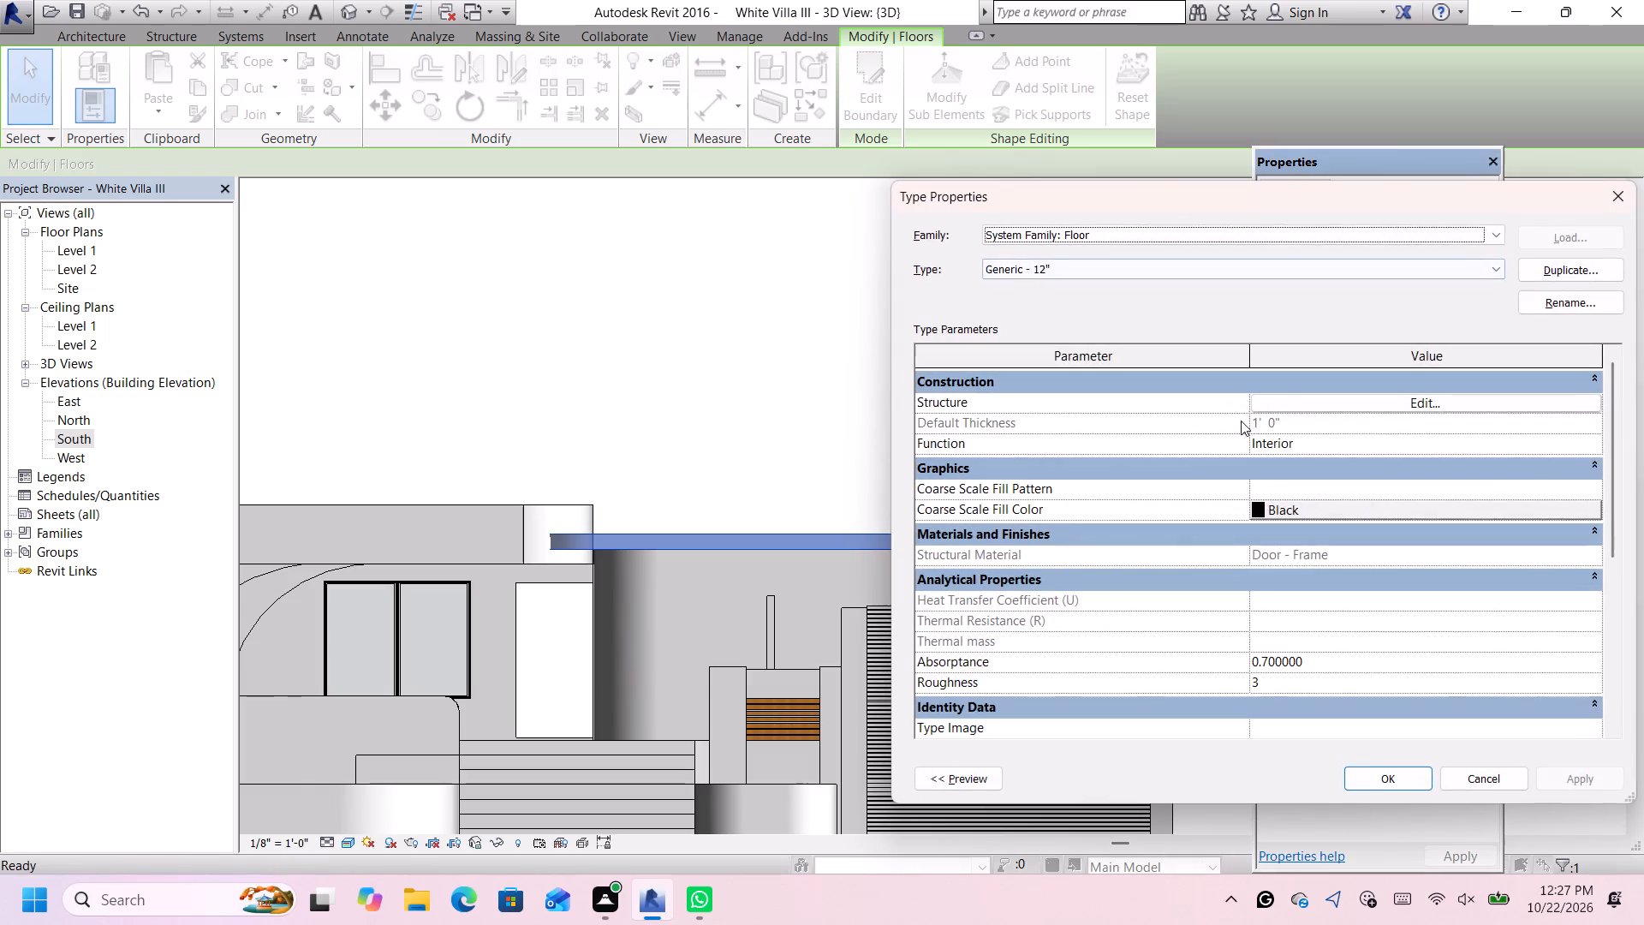
left_click(1574, 266)
left_click(1270, 486)
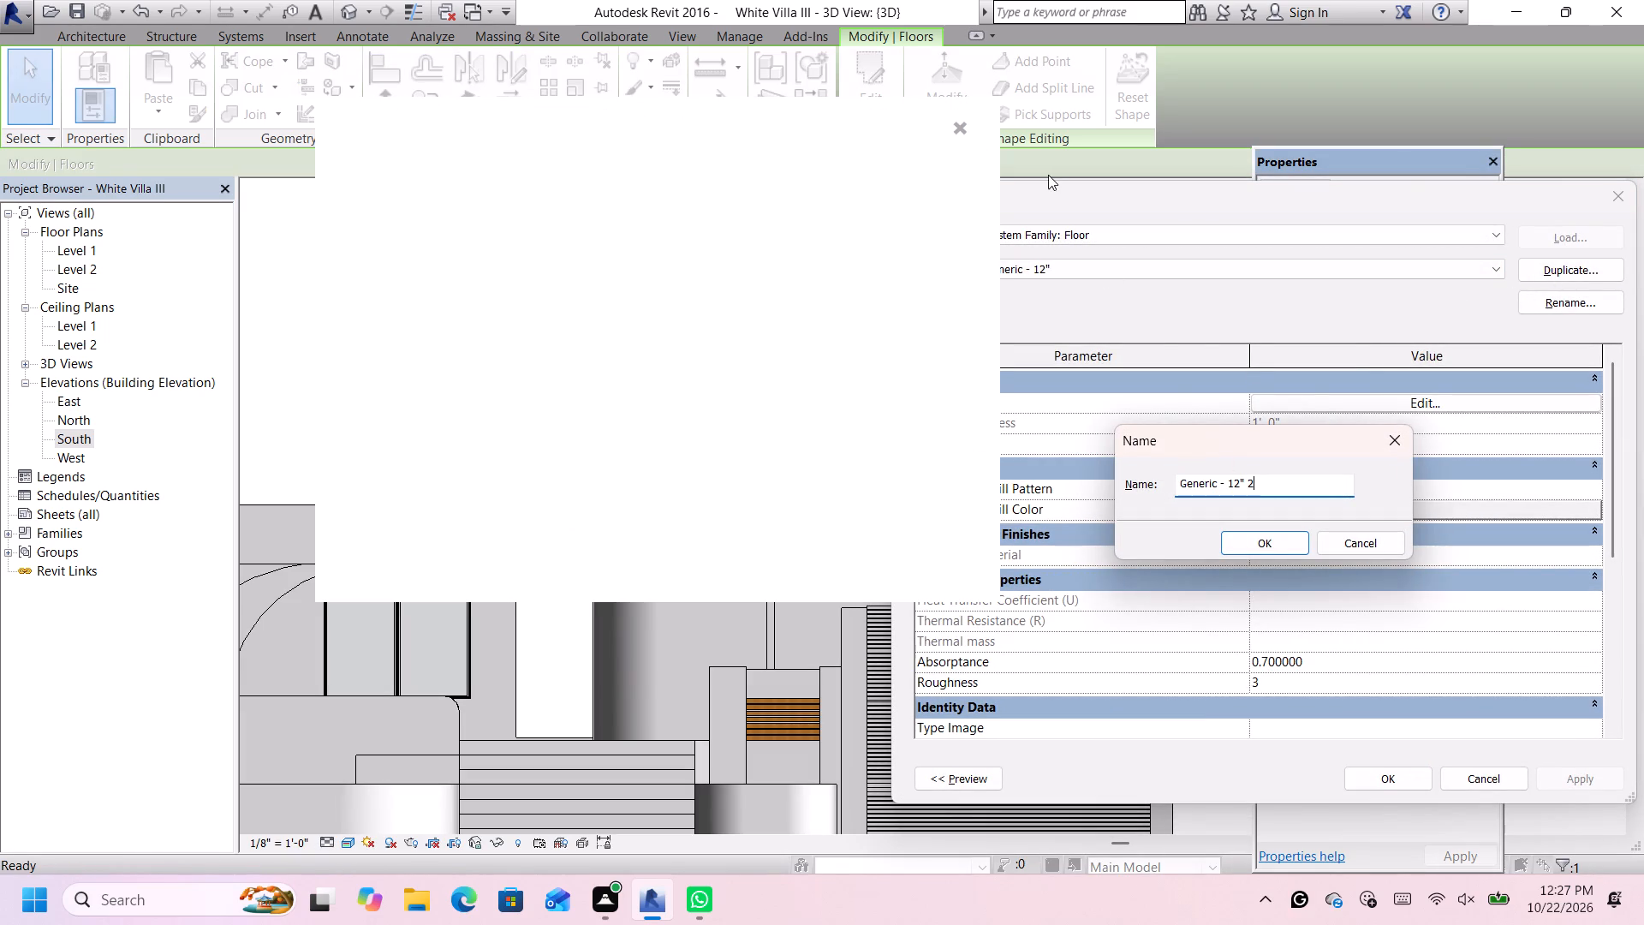
left_click(961, 128)
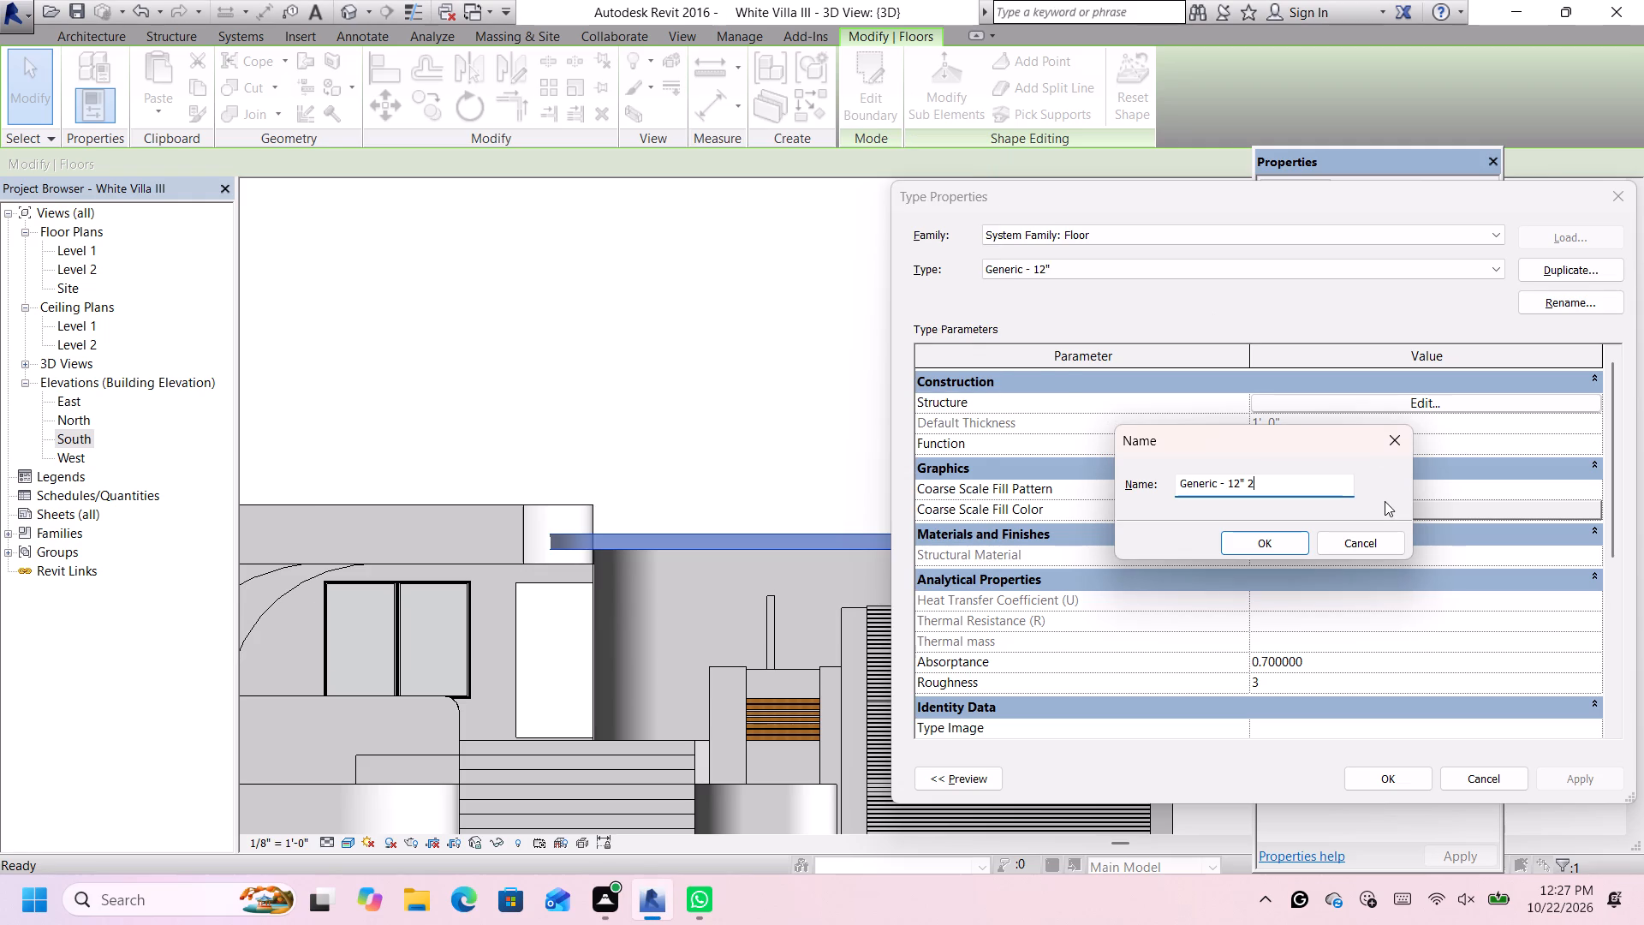
key("BackSpace")
key("BackSpace")
key("BackSpace")
key("BackSpace")
key("BackSpace")
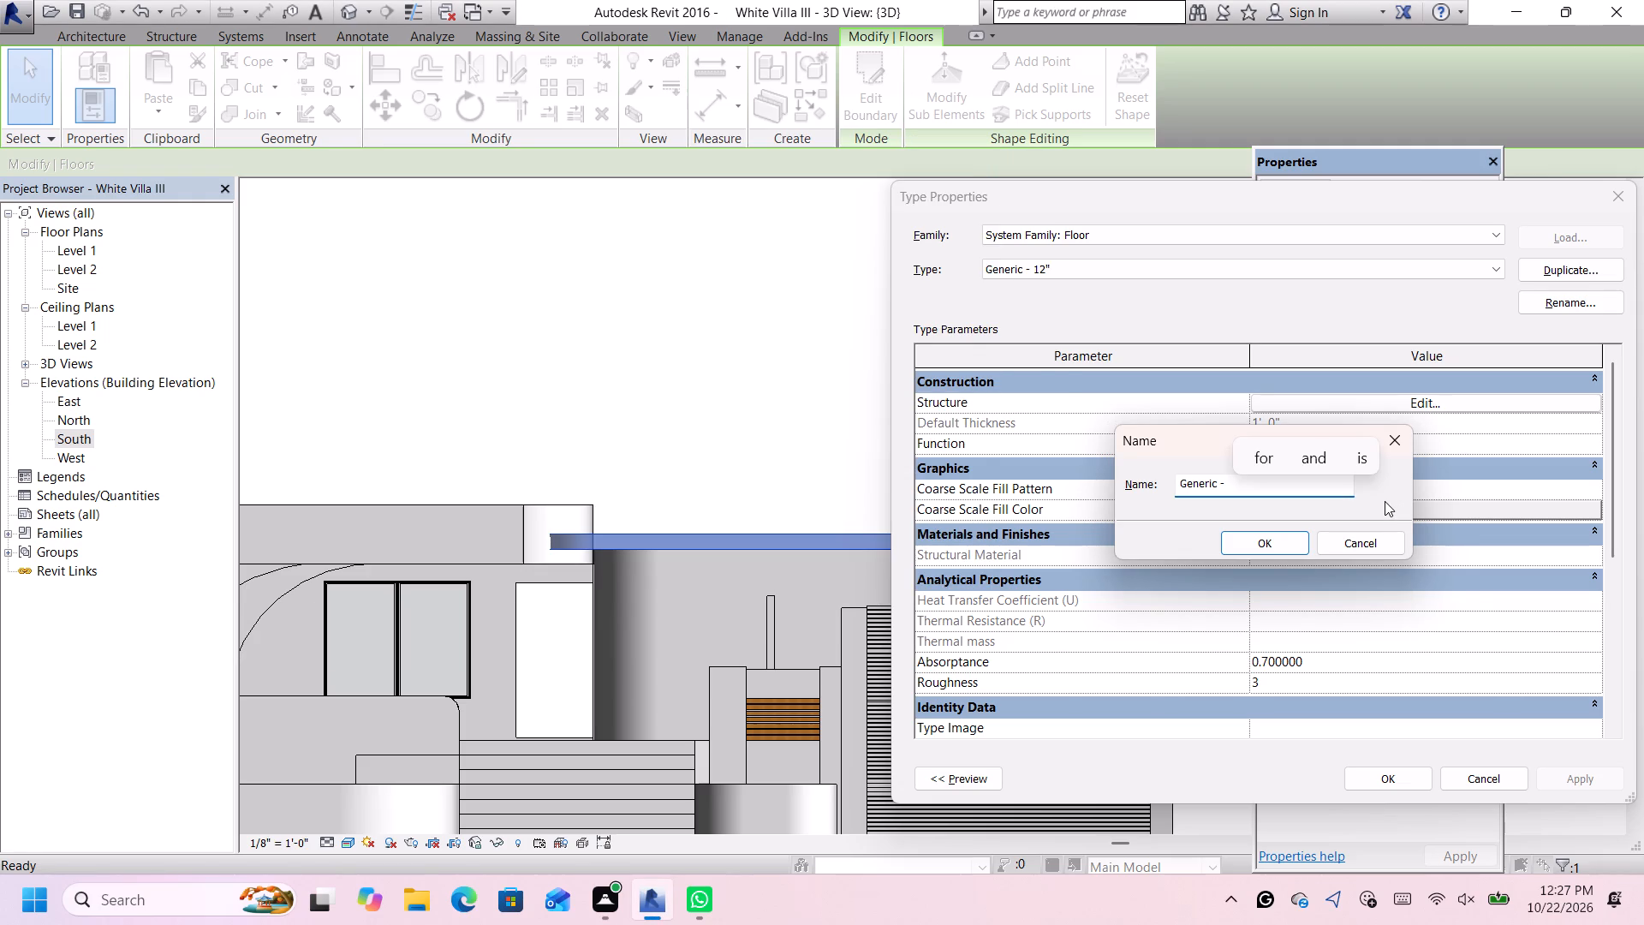
type("1.5'")
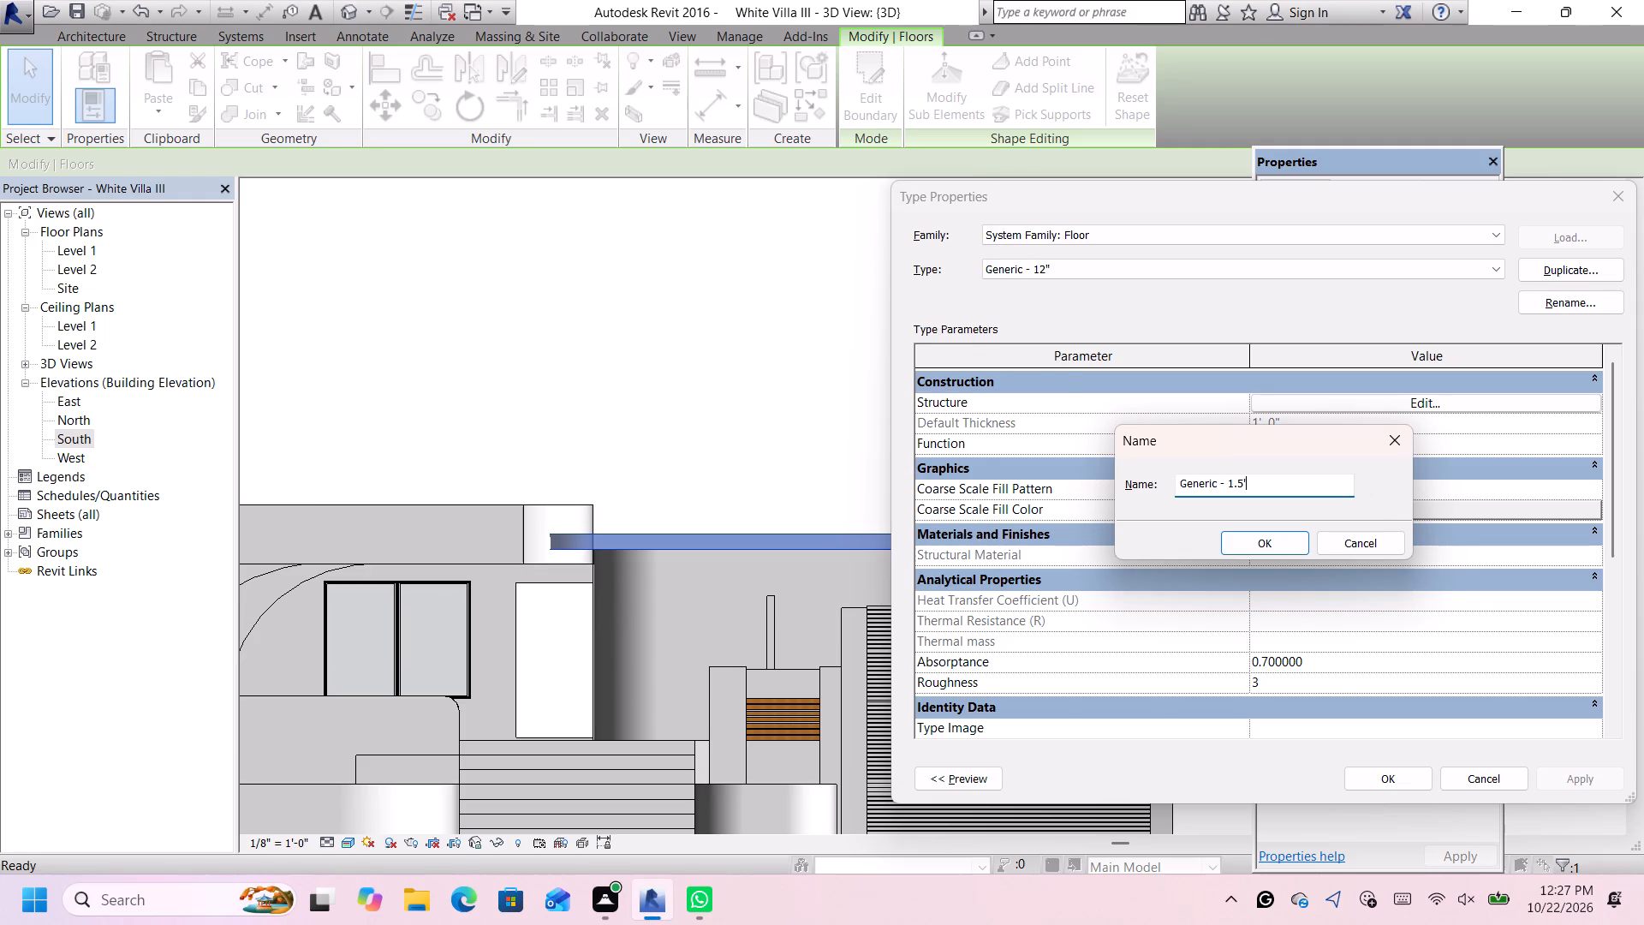
left_click(1276, 543)
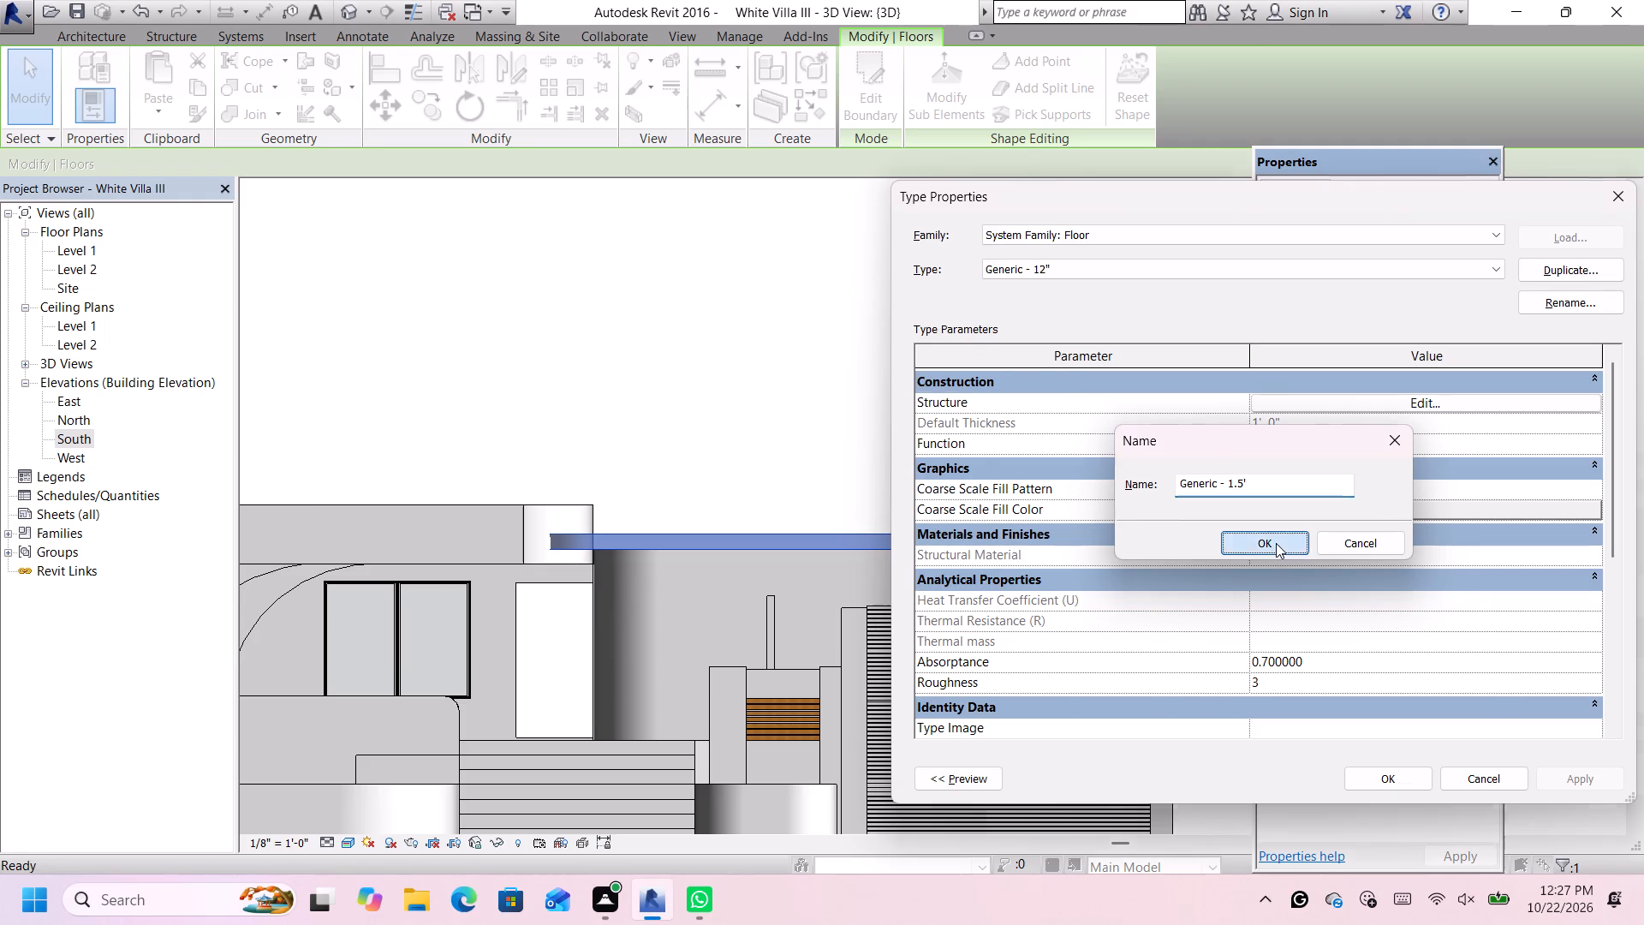
Set the structure layer thickness of the Generic - 1.5' floor type to 1.5' and accept the type changes.
left_click(1384, 409)
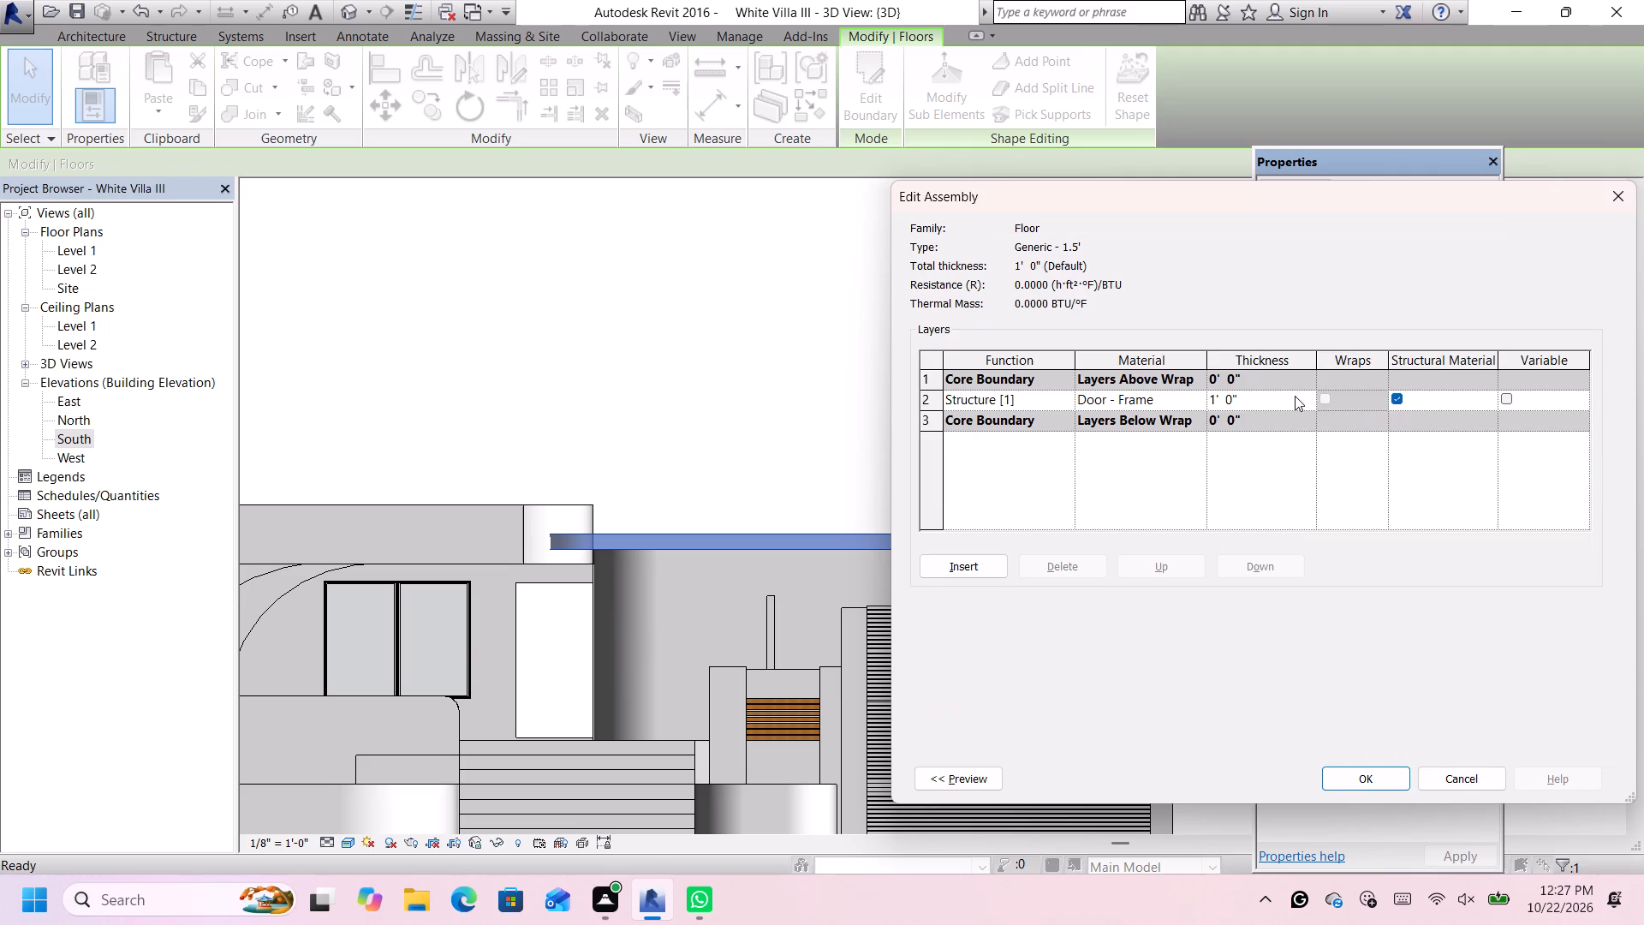
left_click(1295, 396)
key("BackSpace")
type("1.5'")
key("Return")
left_click(1372, 784)
left_click(1370, 780)
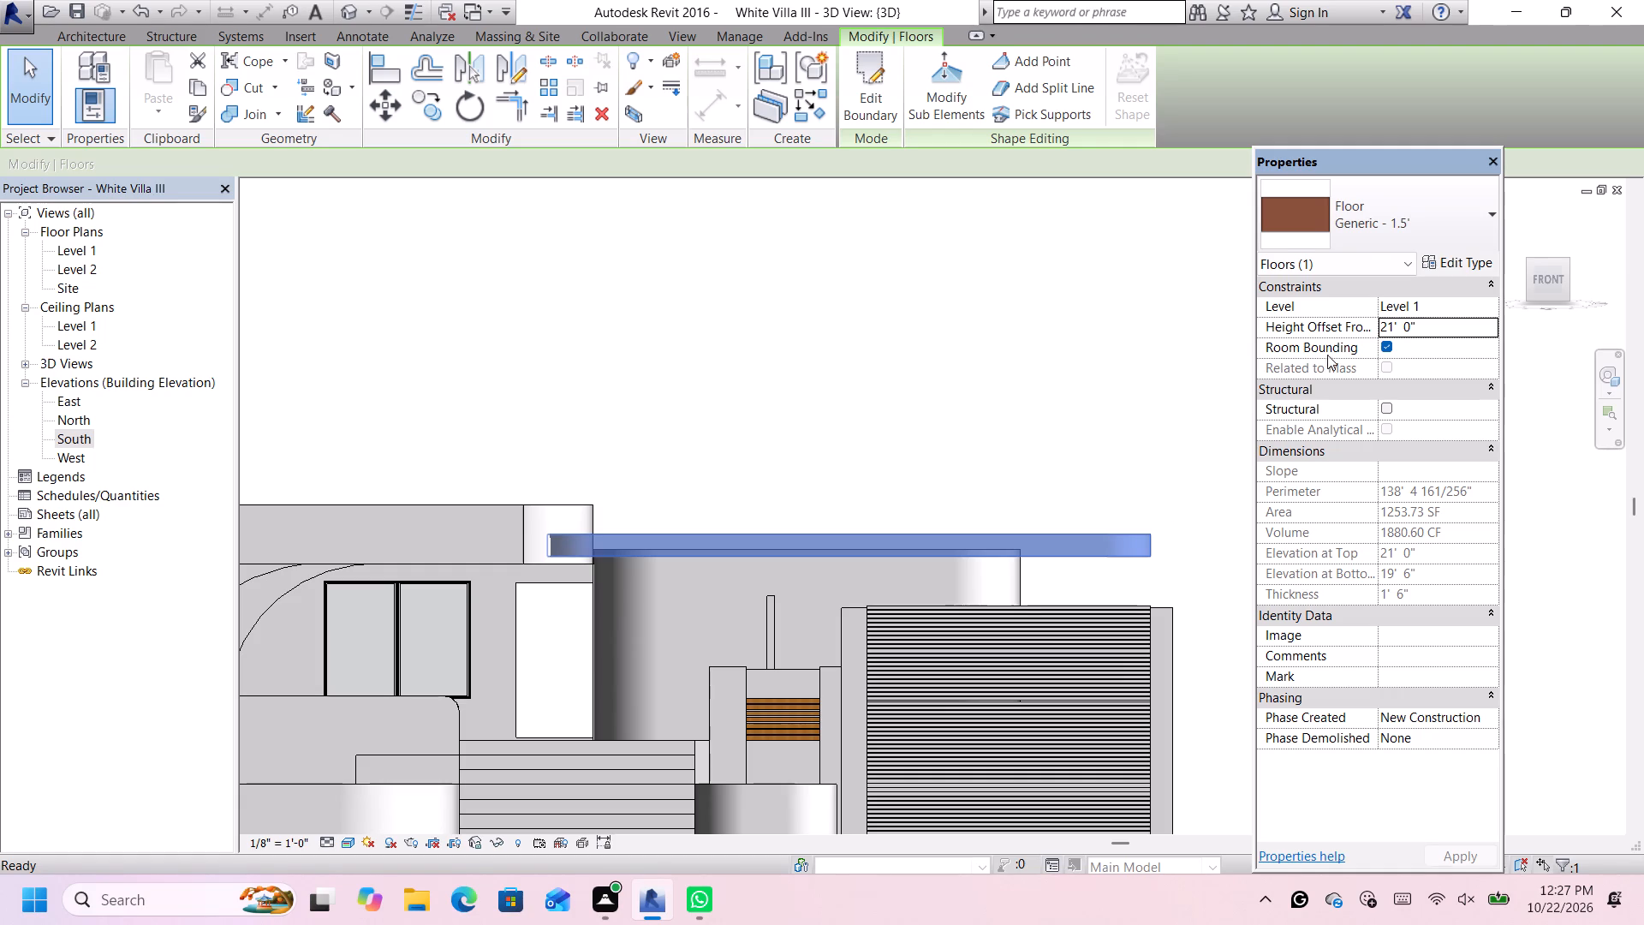
Set the roof slab's height offset from Level 1 to 21' 6" and deselect it.
left_click(1410, 330)
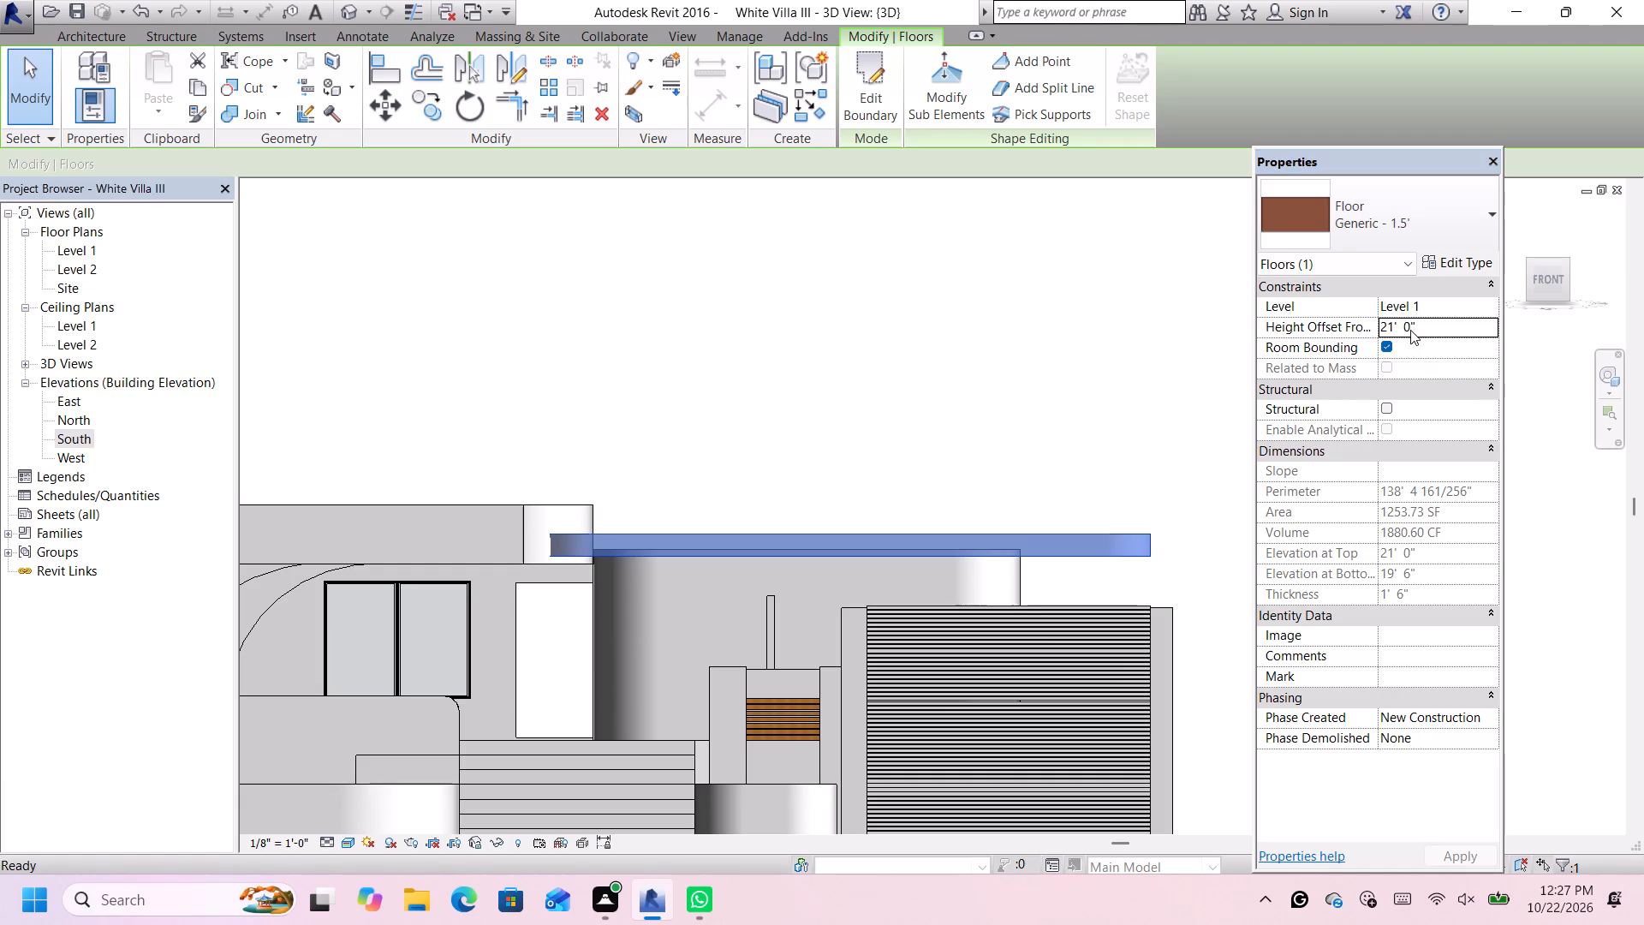
key("BackSpace")
key("6")
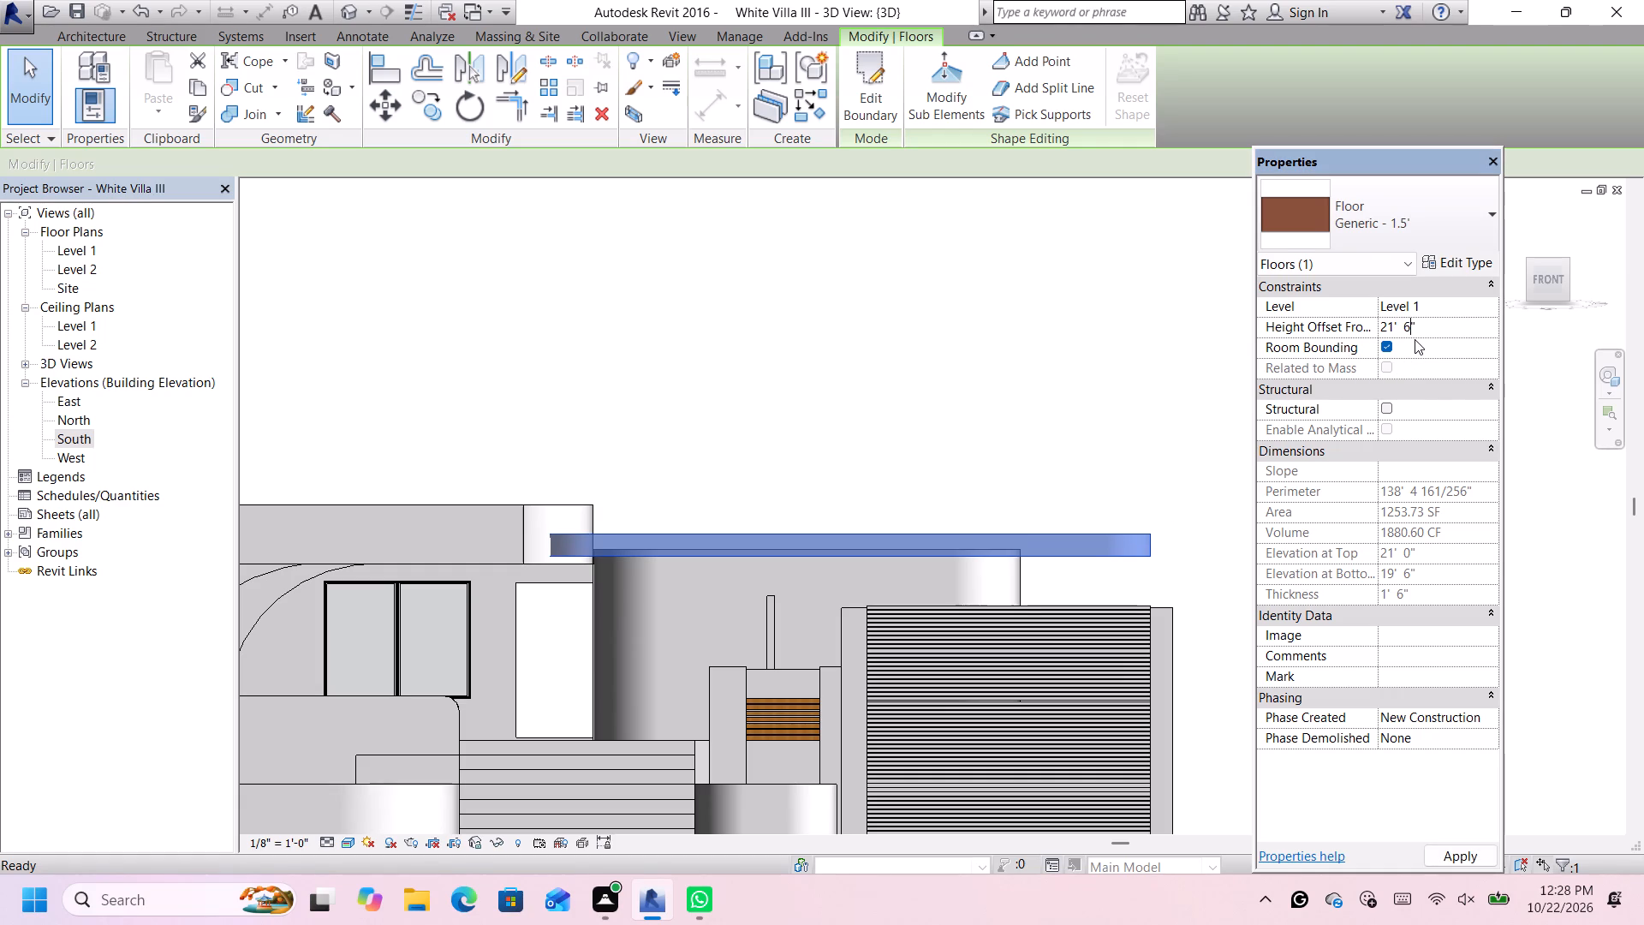
key("Return")
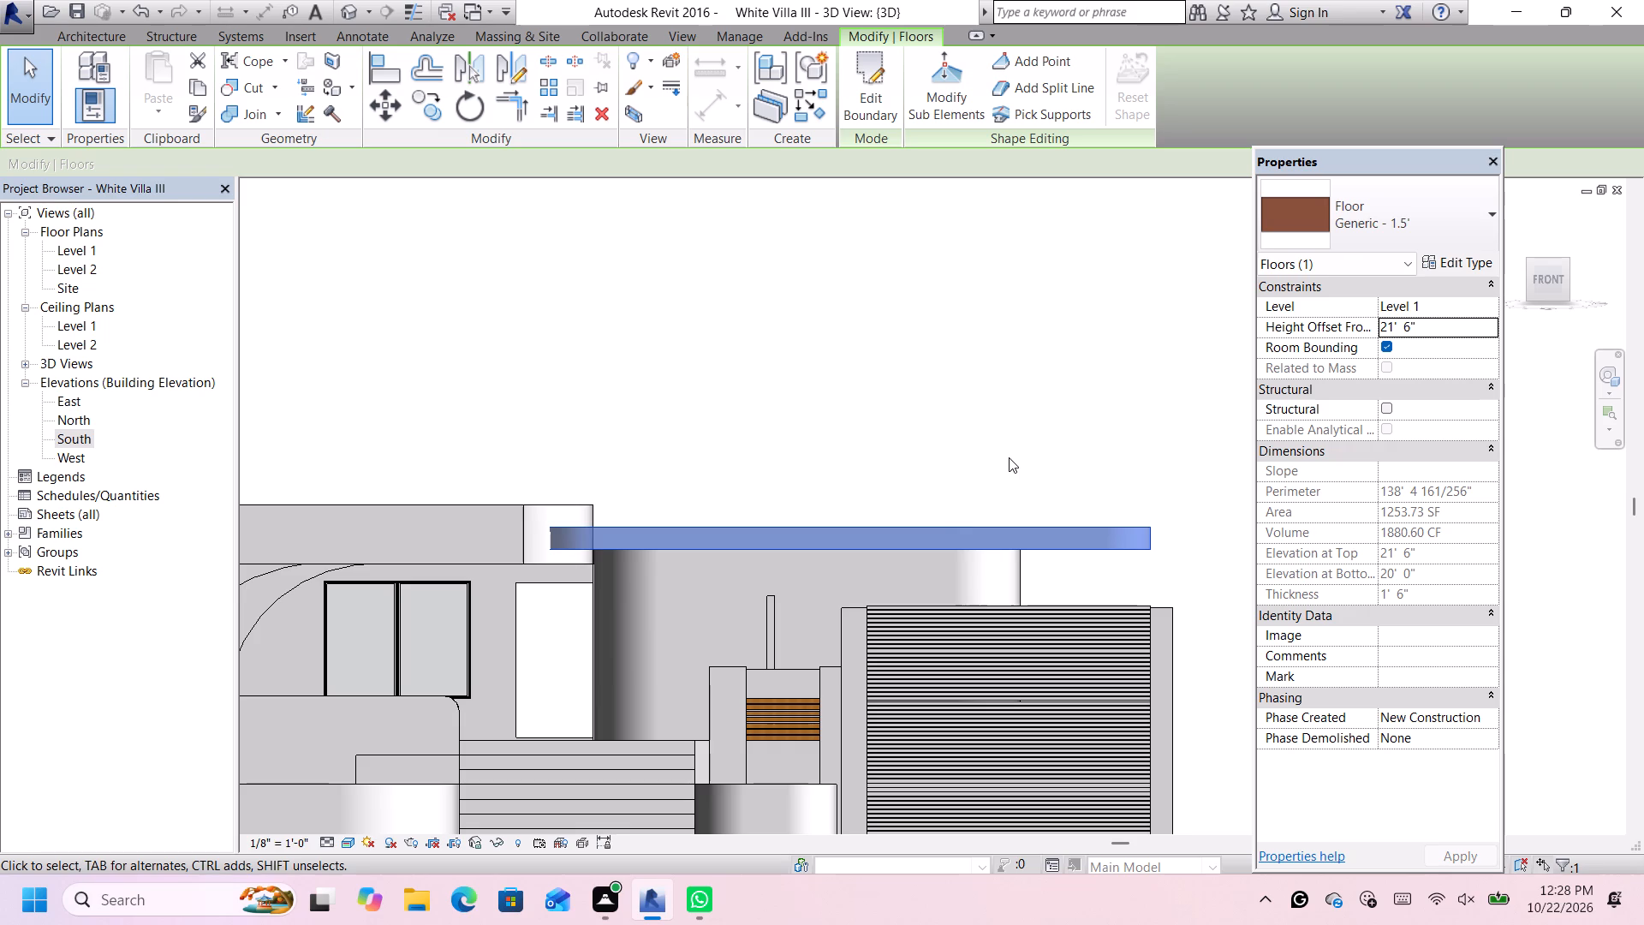
left_click(1009, 453)
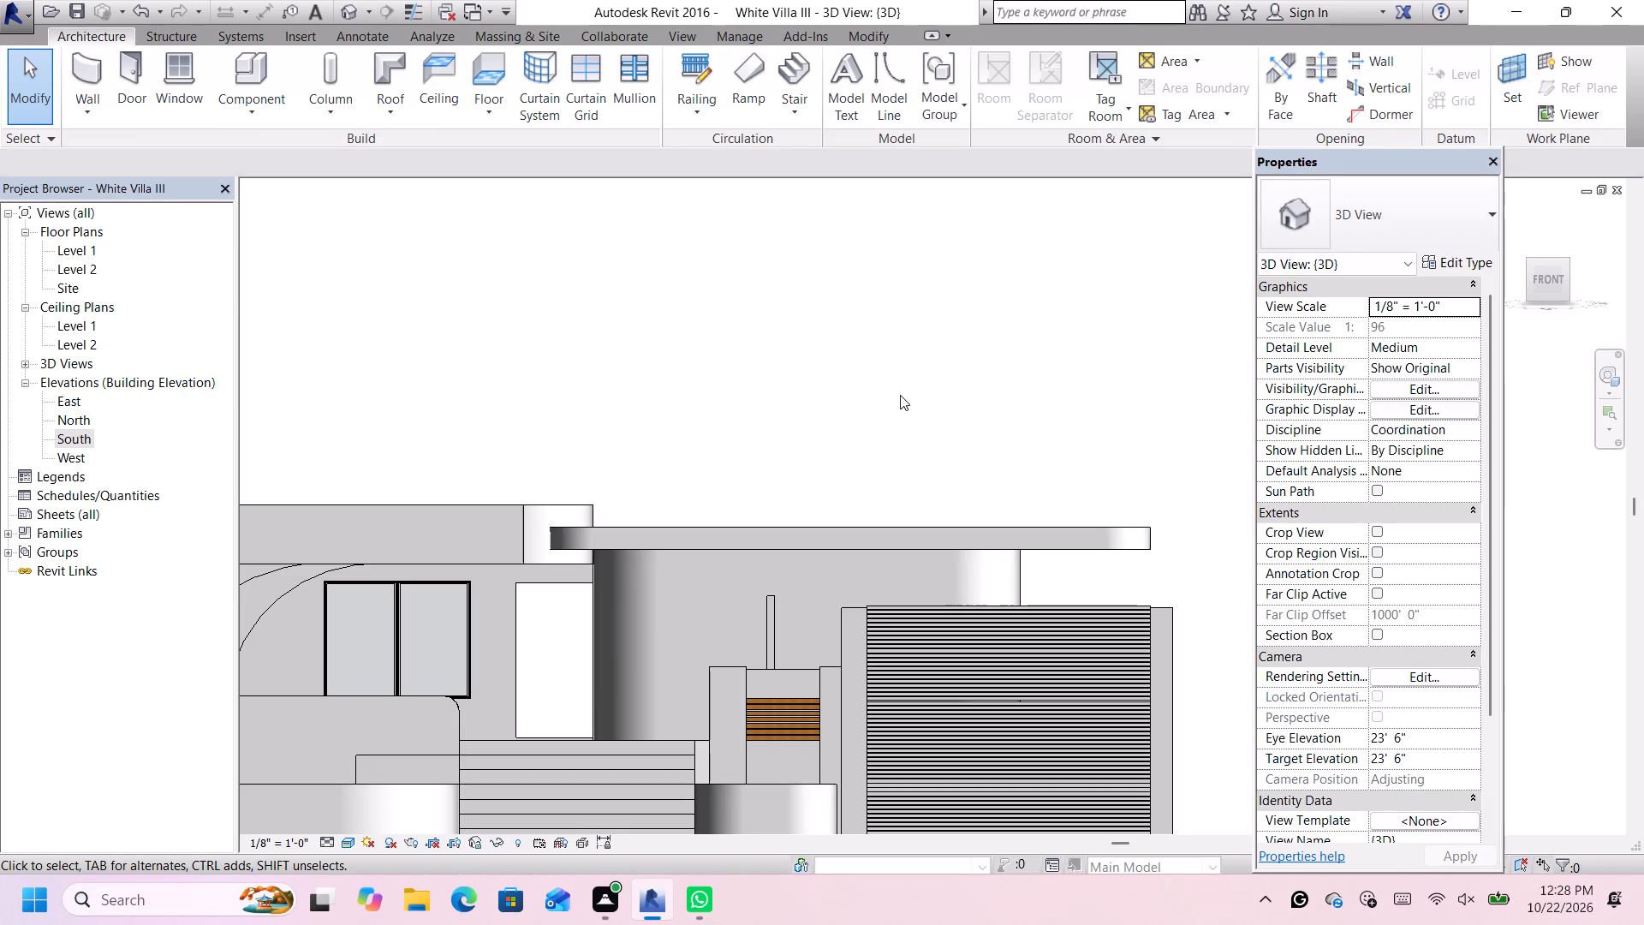
Nudge the roof slab eight increments west, toward the taller block, in the front view and deselect it.
scroll(1034, 572, "up", 1)
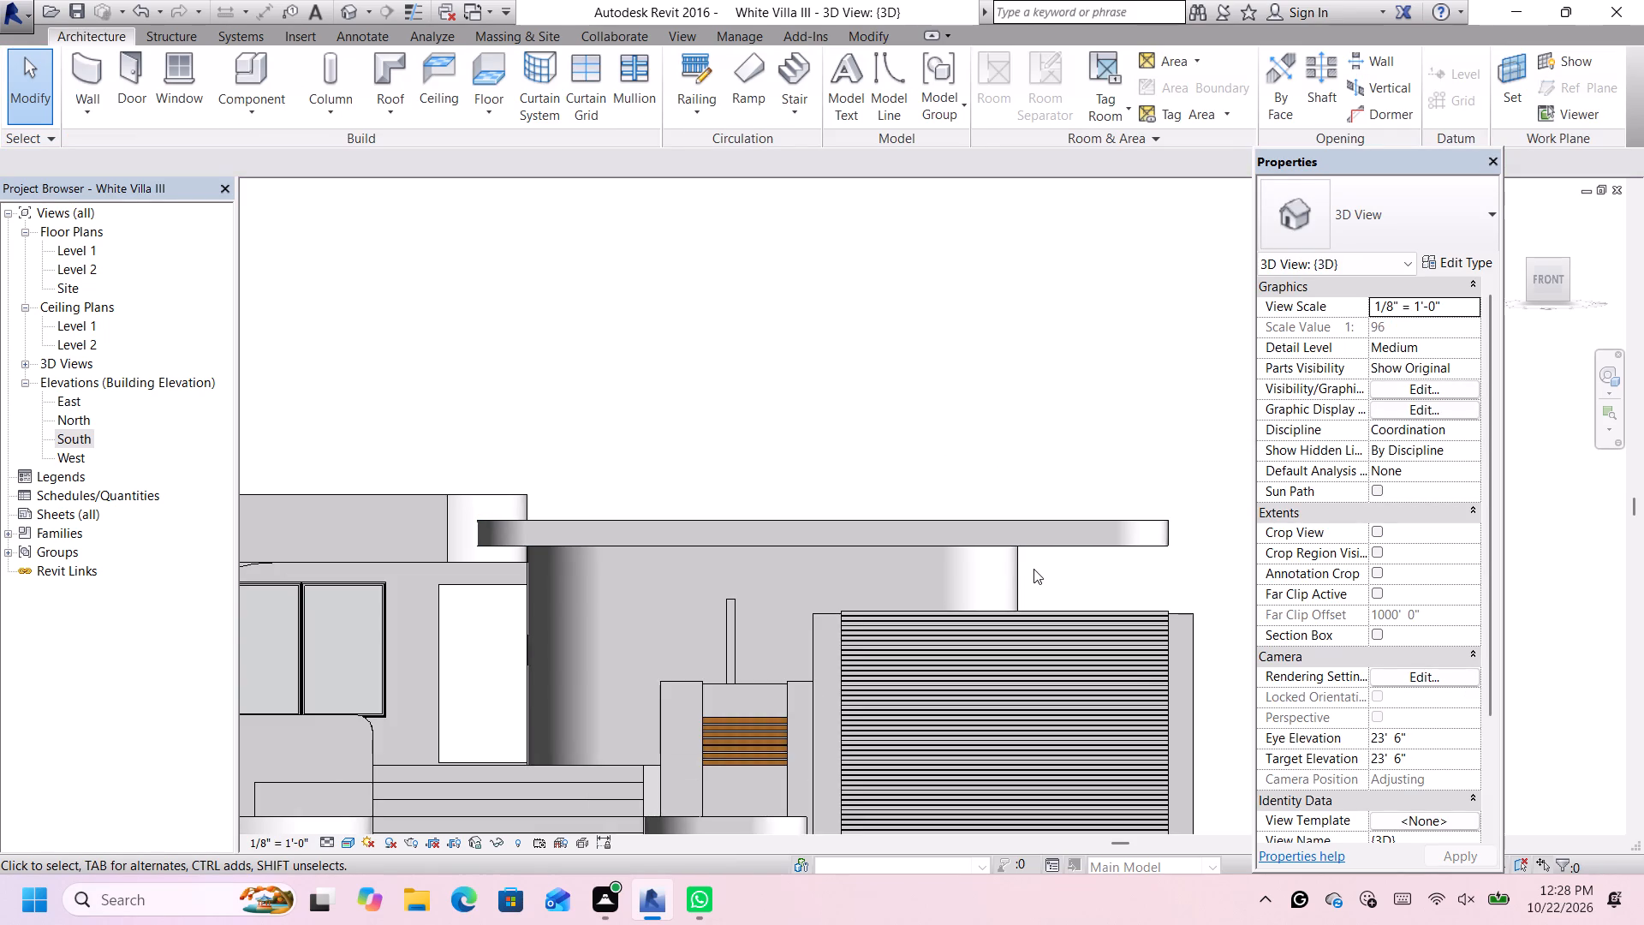
scroll(1036, 565, "down", 3)
scroll(1070, 506, "up", 1)
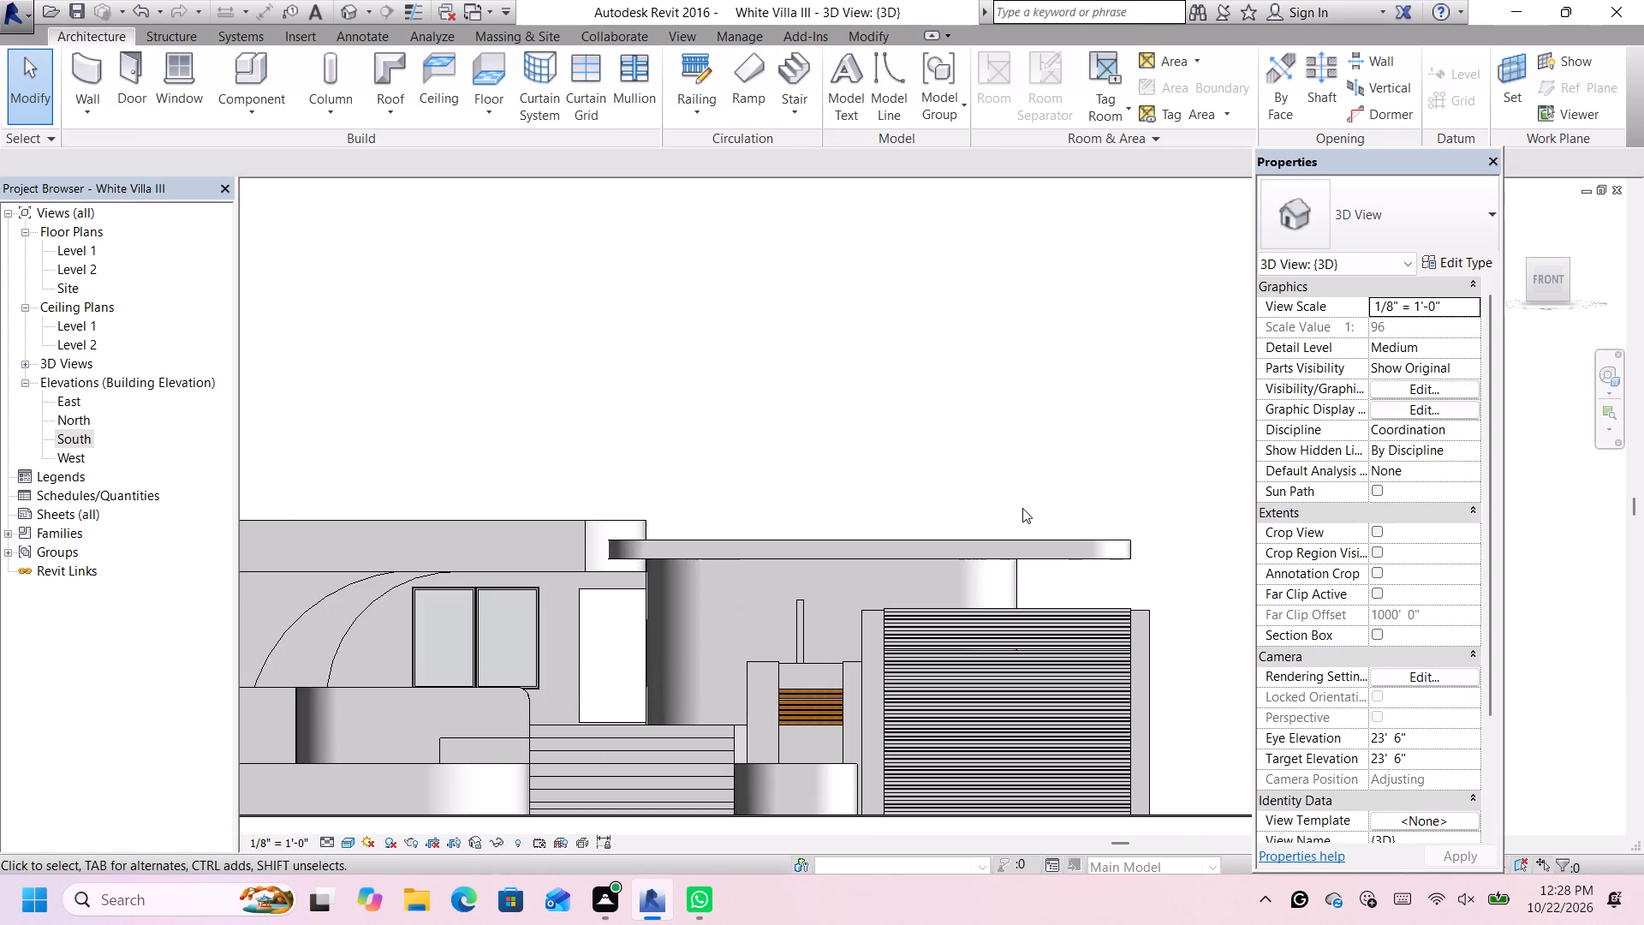
scroll(777, 548, "up", 1)
left_click(778, 548)
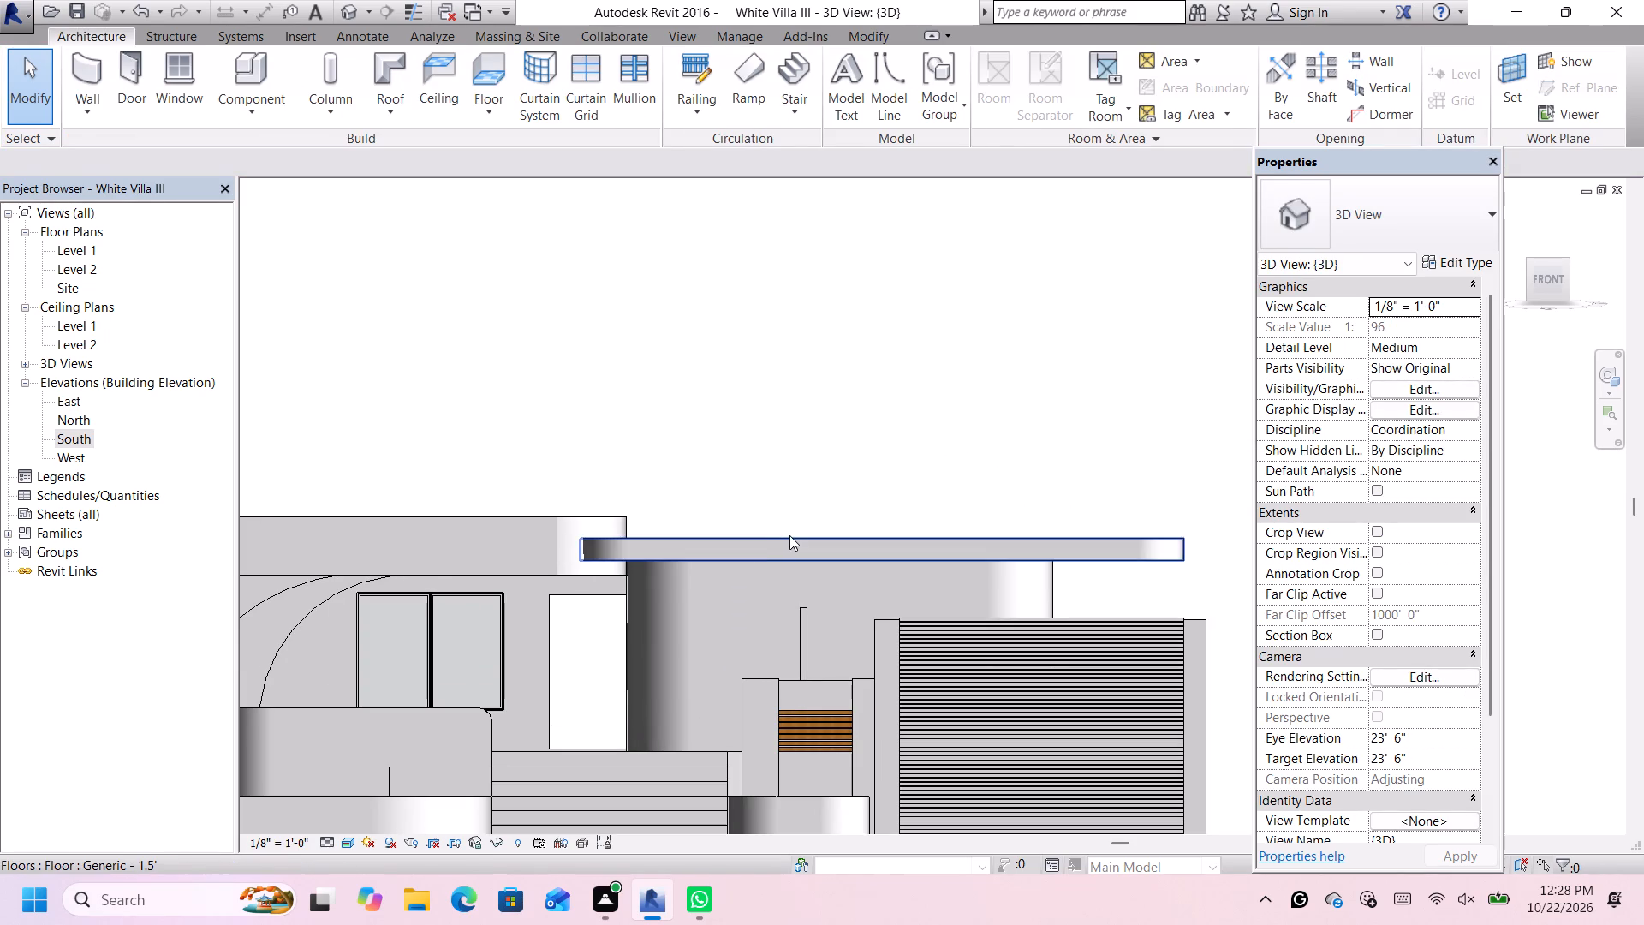
left_click(789, 535)
key("Left")
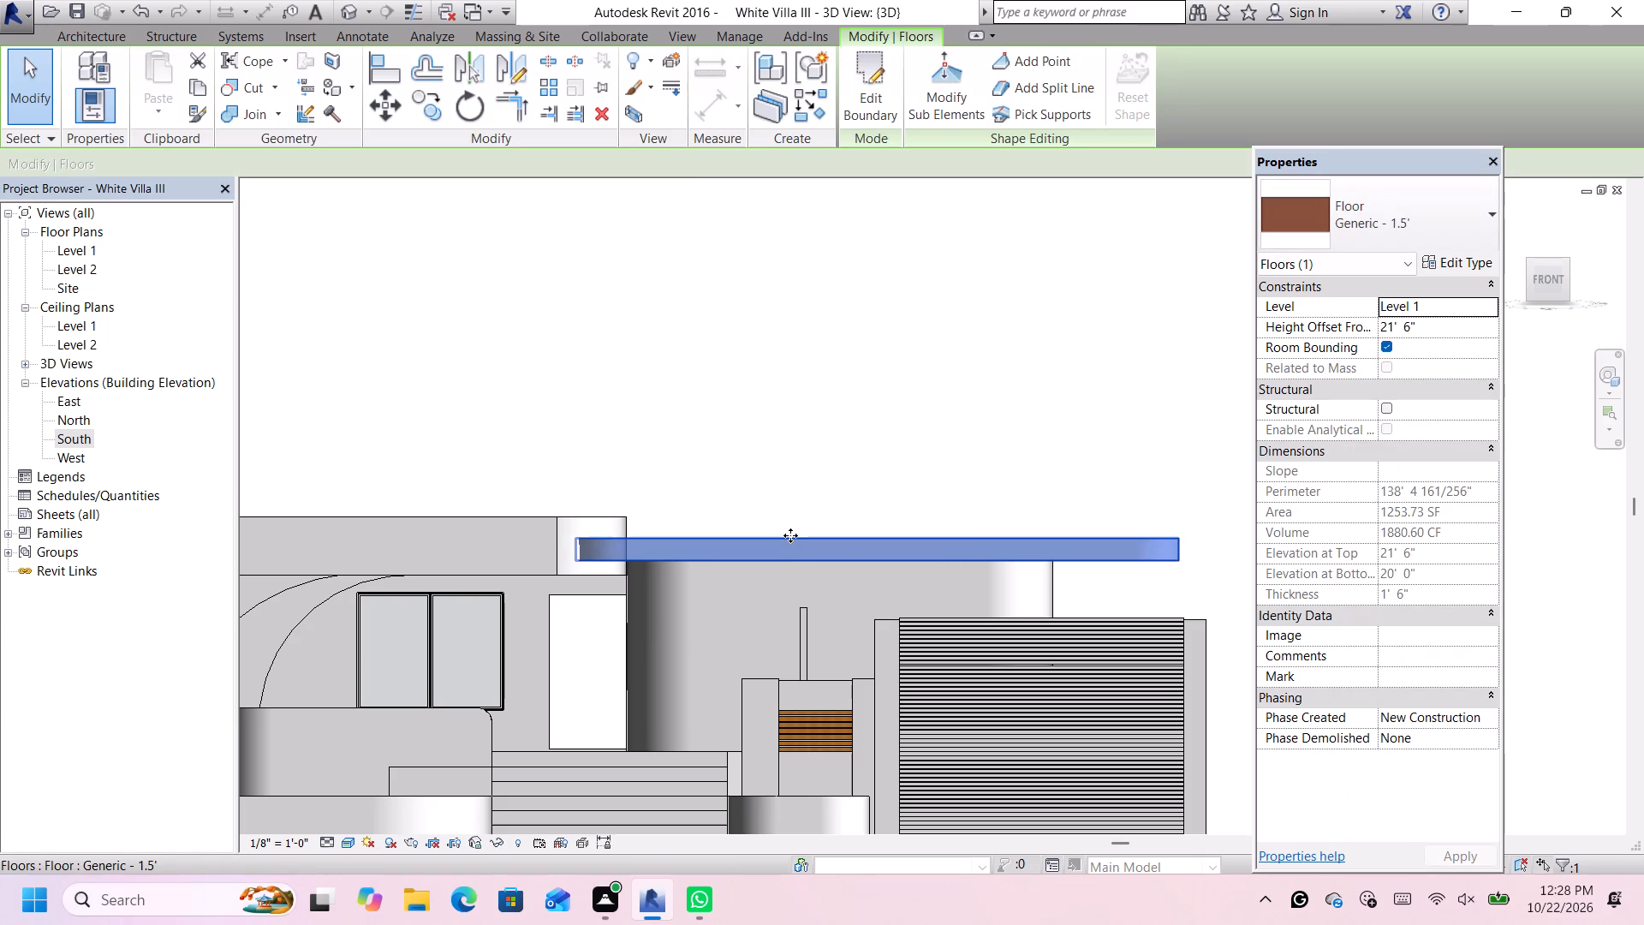
key("Left")
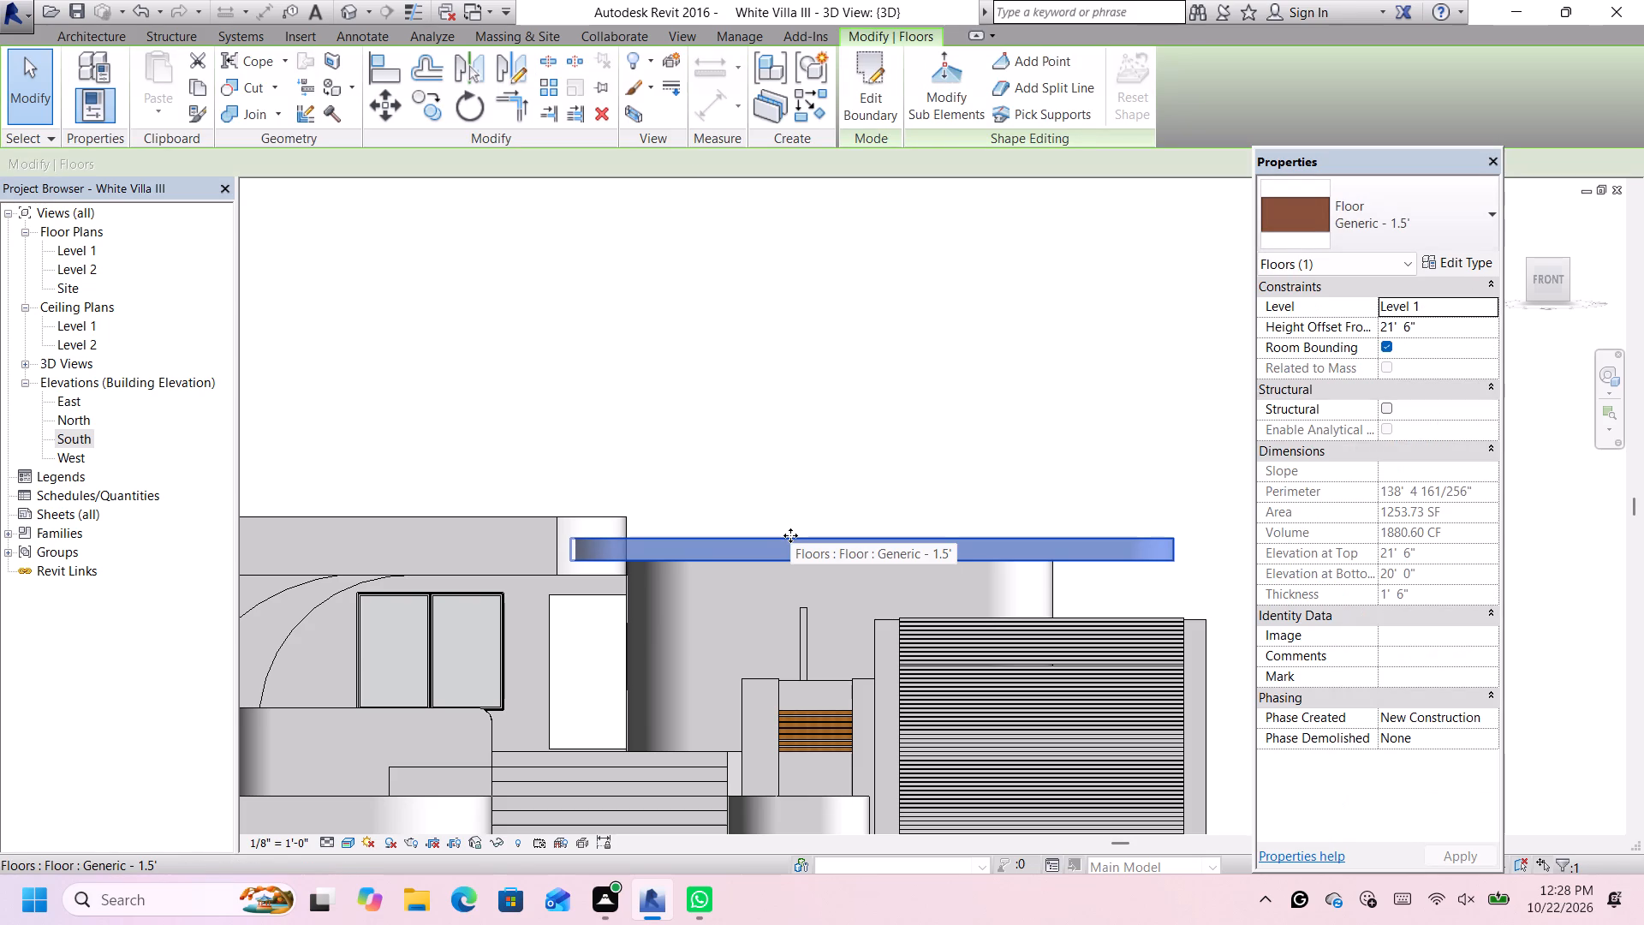
key("Left")
key("Left")
key("Left")
key("Left")
key("Left")
key("Left")
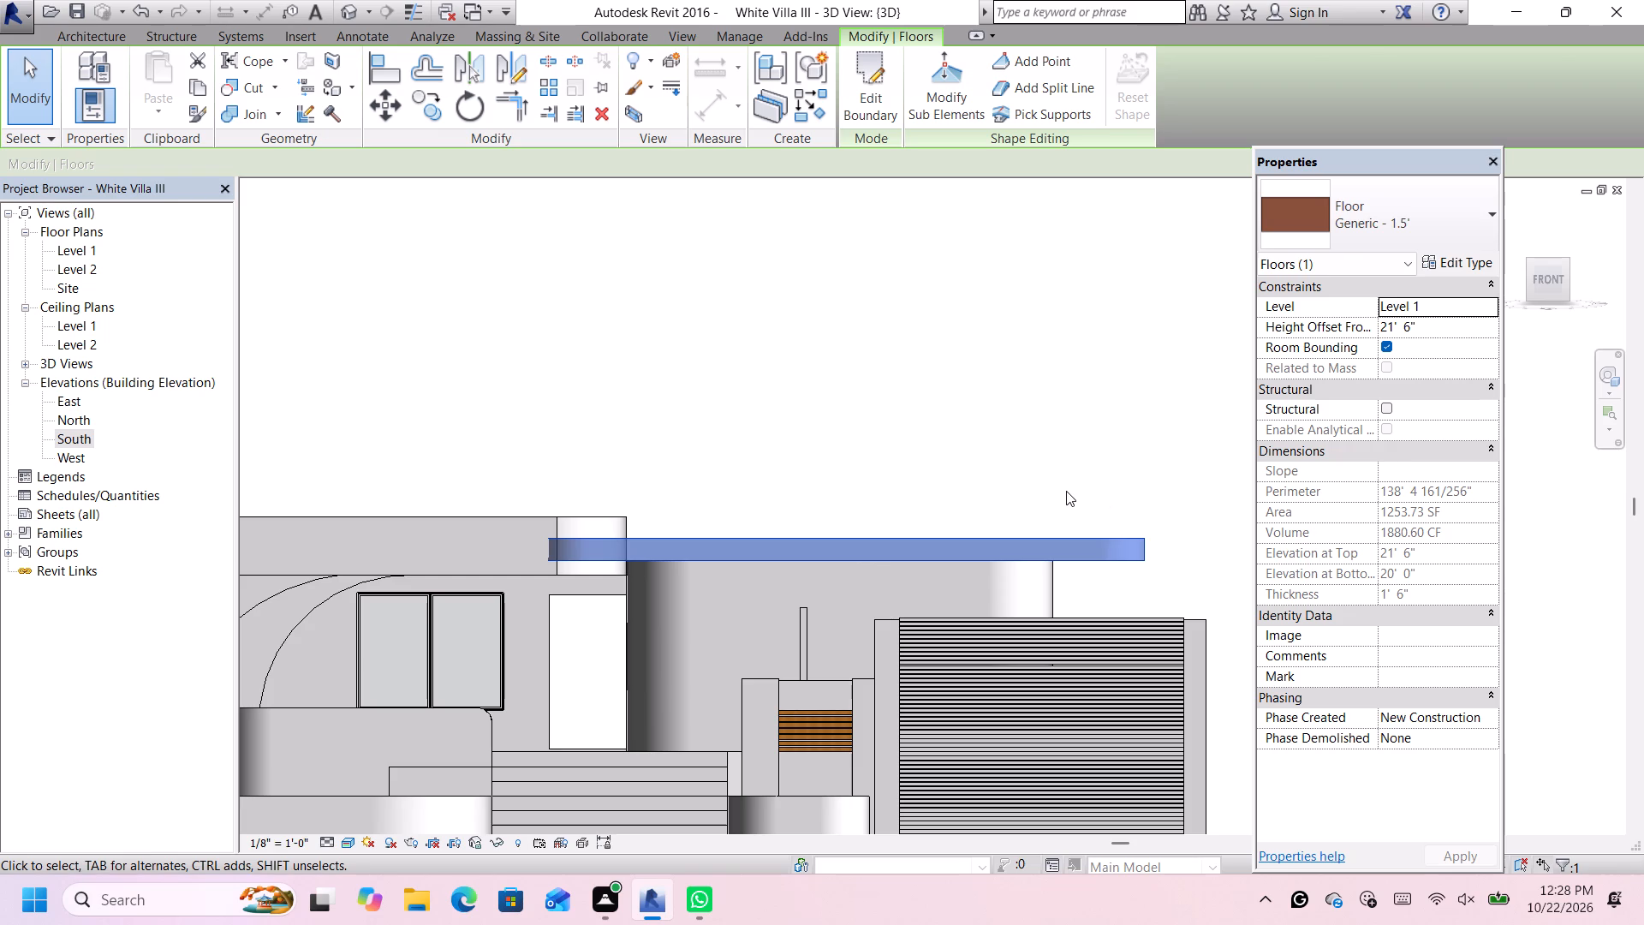
left_click(1066, 491)
Nudge the roof slab back east by a net one increment in the front view and deselect it.
scroll(1082, 487, "down", 2)
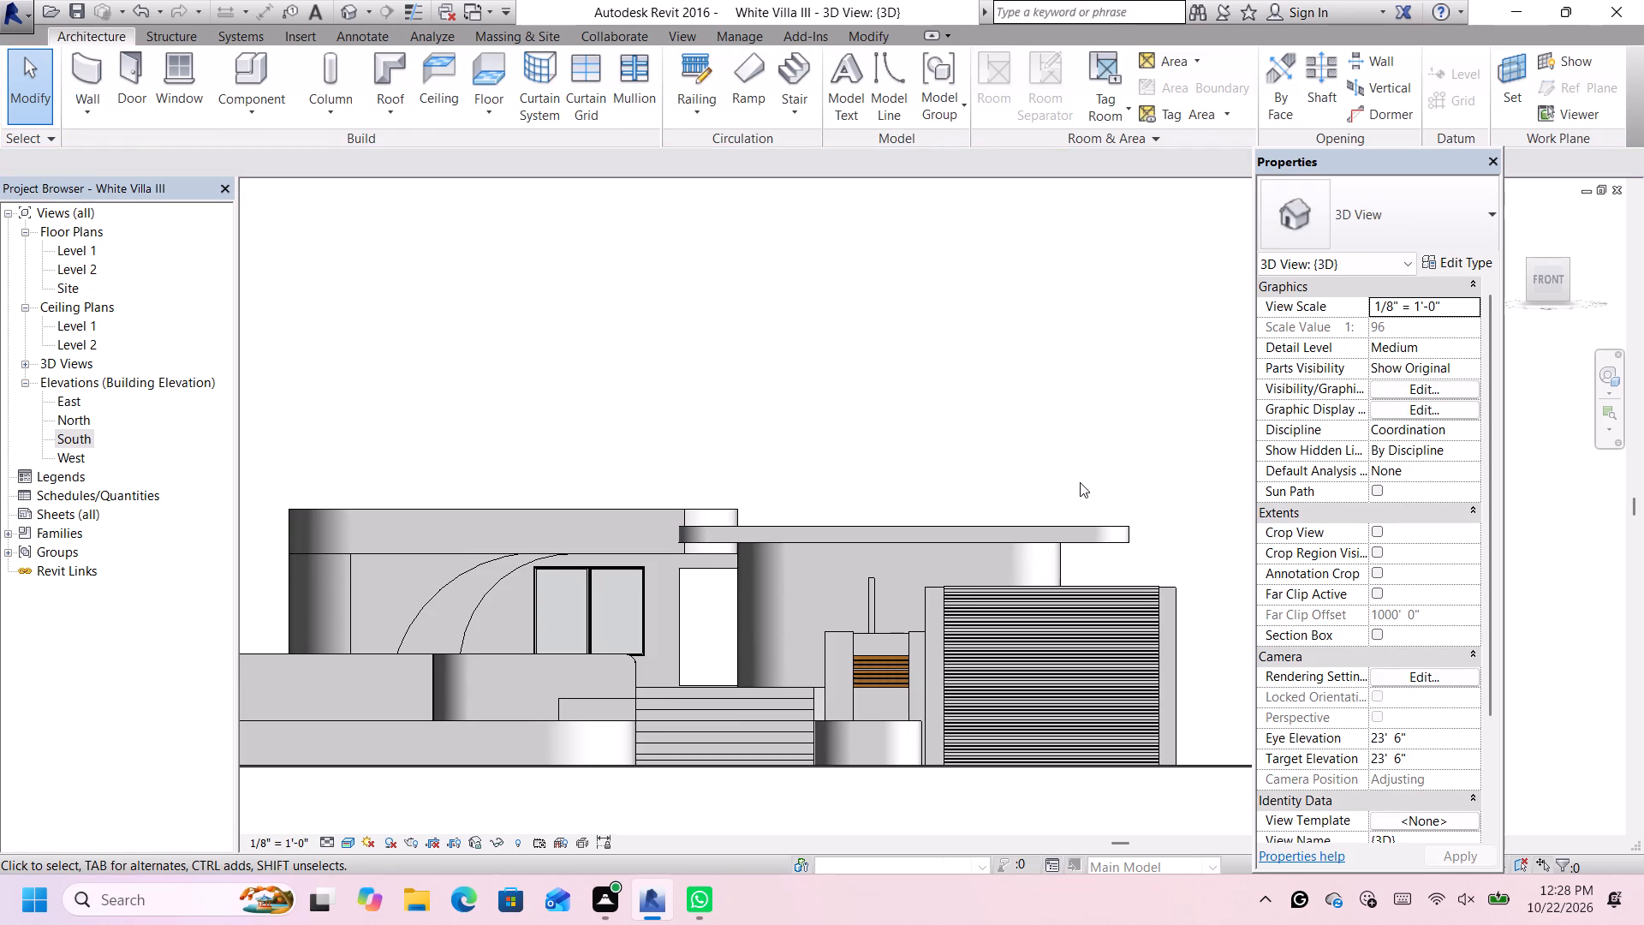
left_click(862, 529)
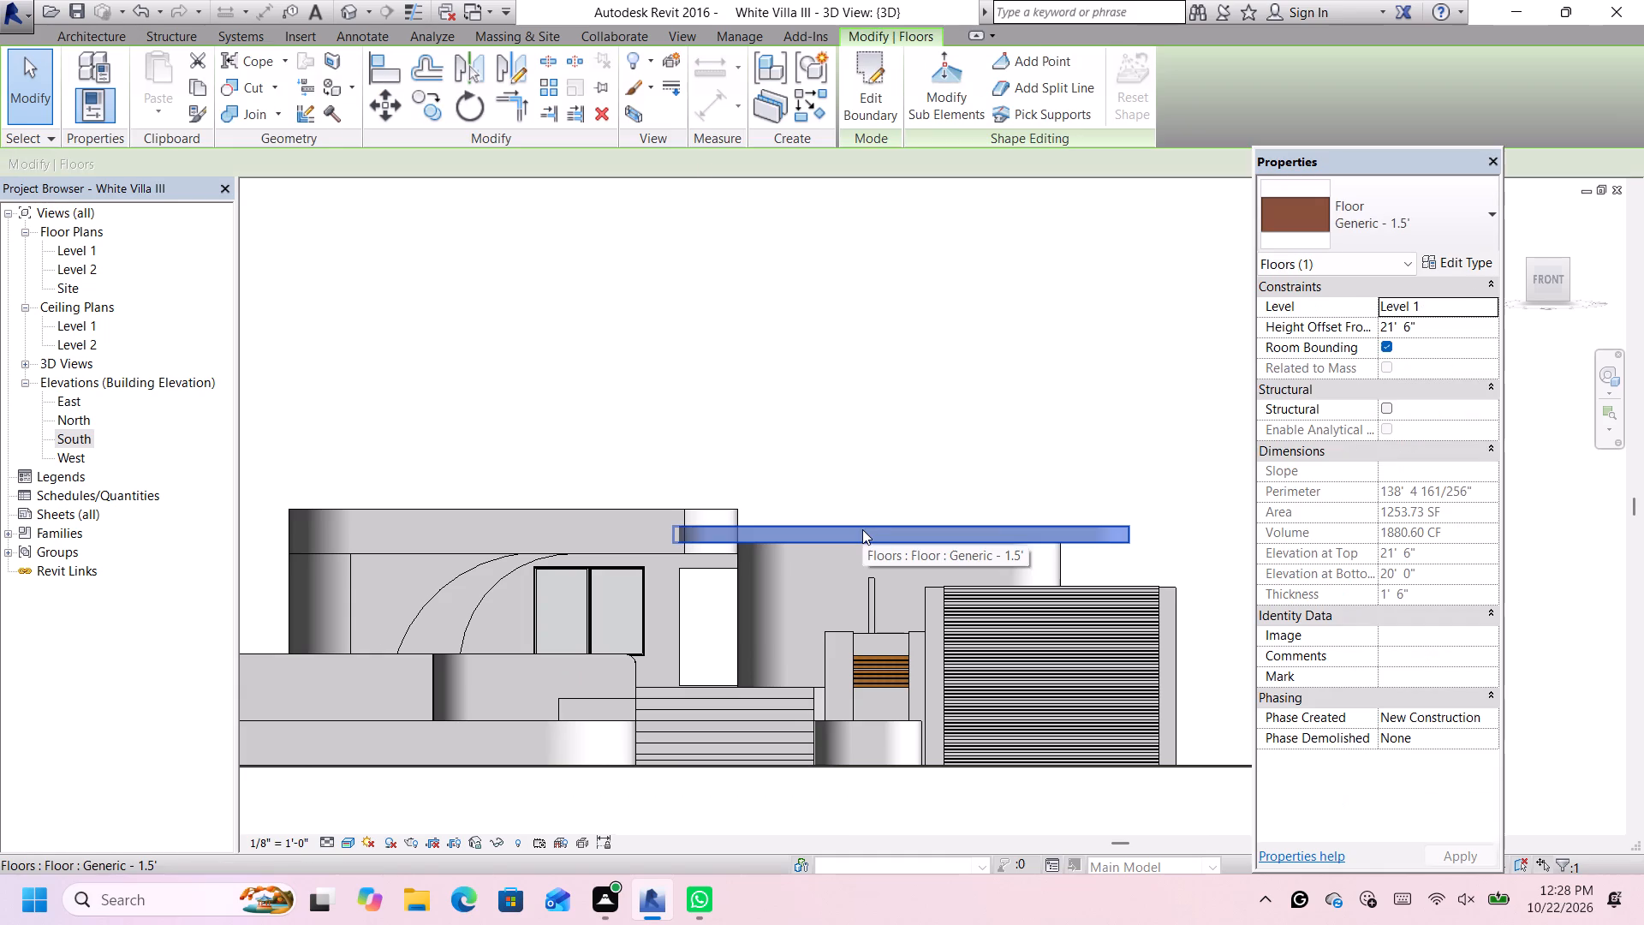
key("Right")
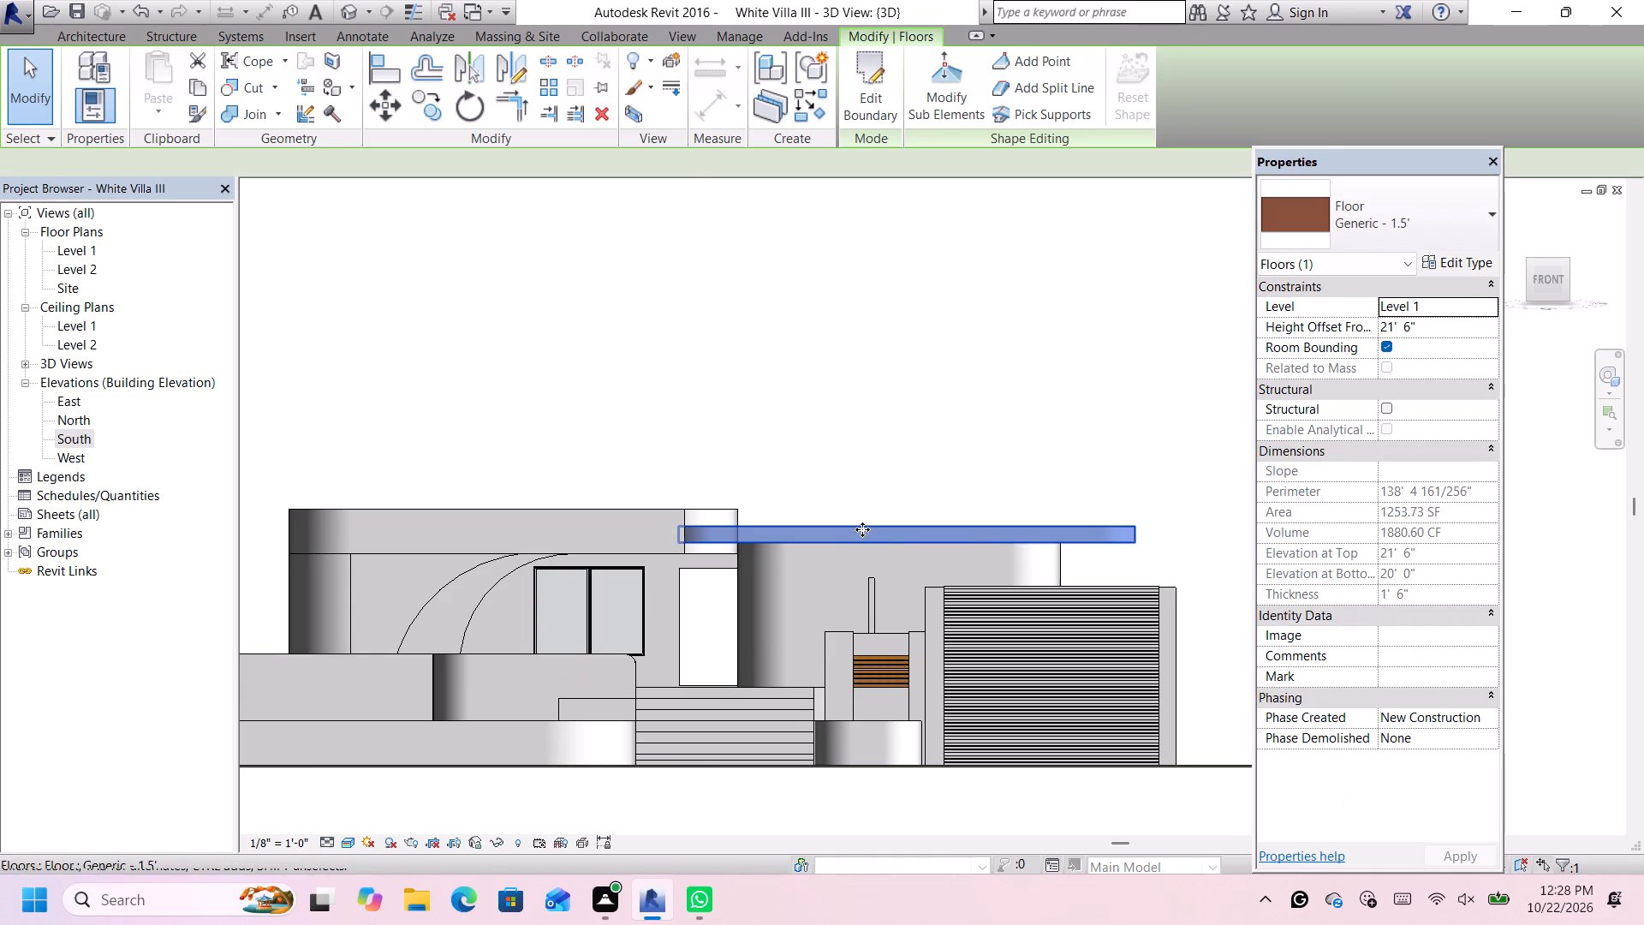
key("Right")
key("Left")
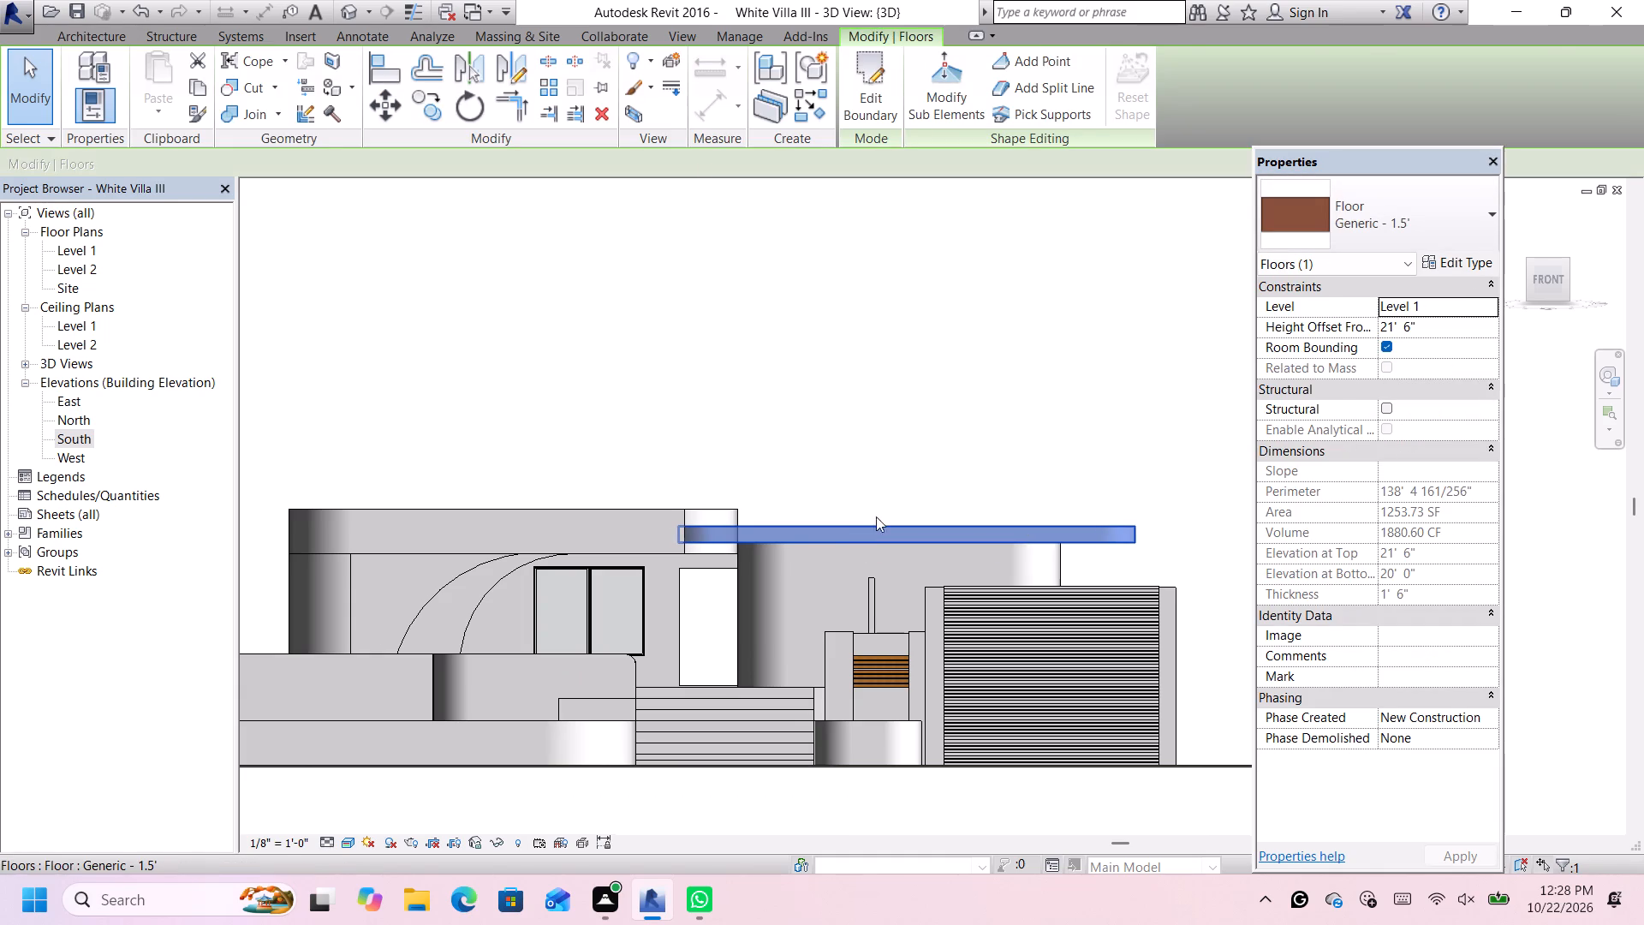
left_click(933, 467)
Edit the roof slab's boundary in the top view, moving its east edge 3 feet outward, and finish the sketch.
scroll(1097, 531, "up", 1)
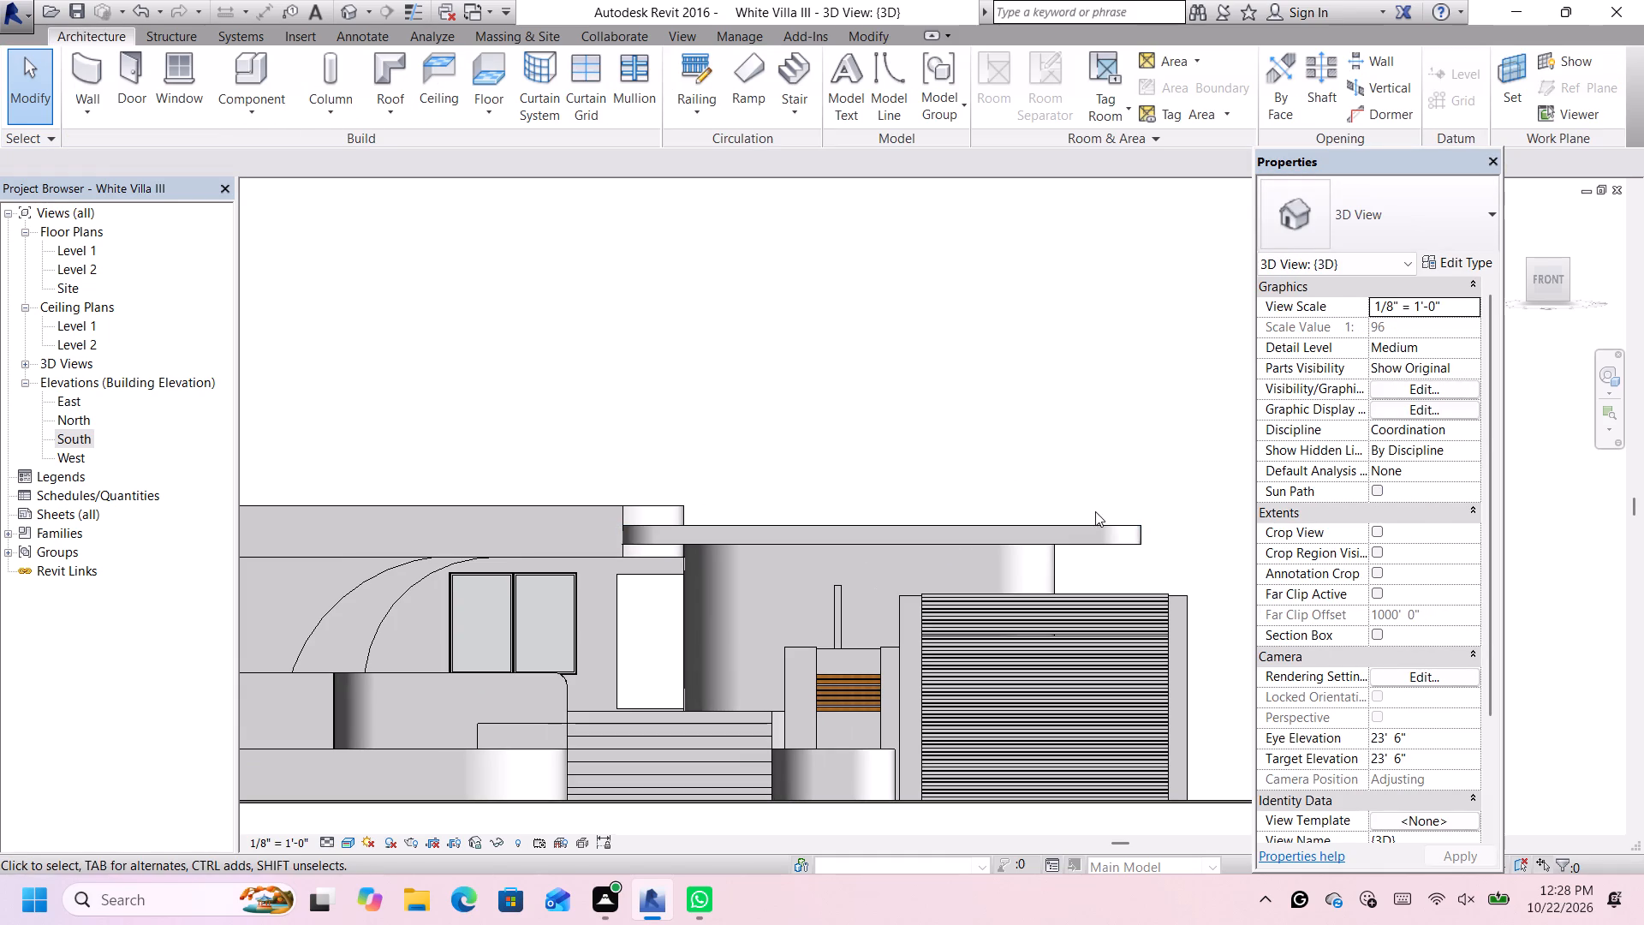
double_click(1089, 529)
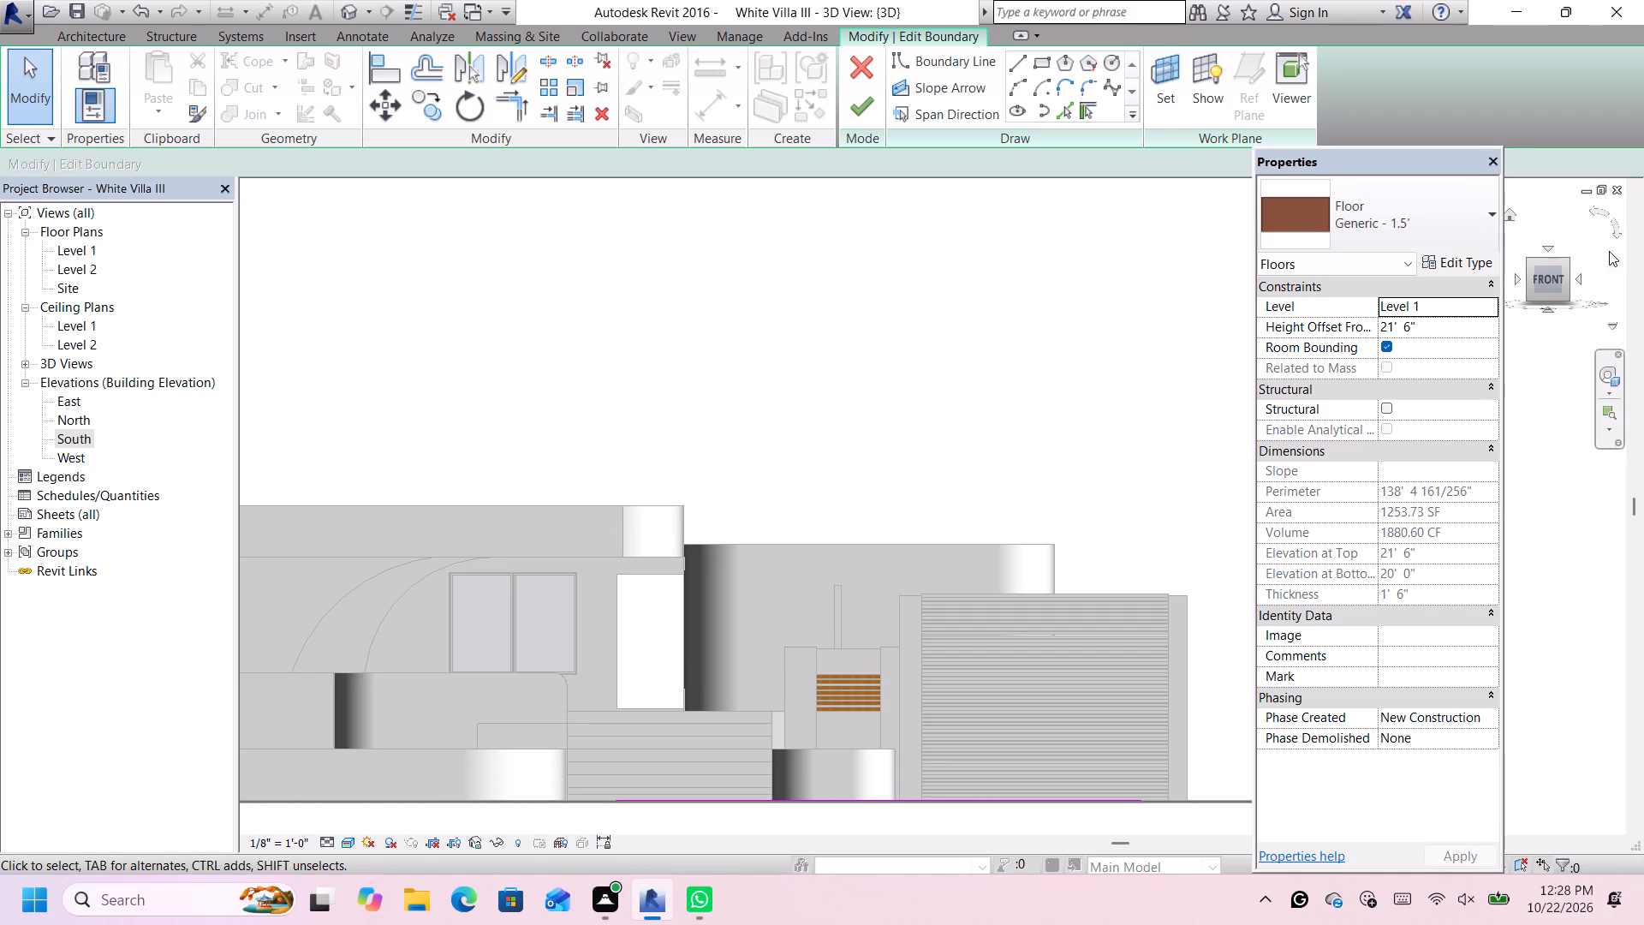
left_click(1534, 261)
left_click(1536, 262)
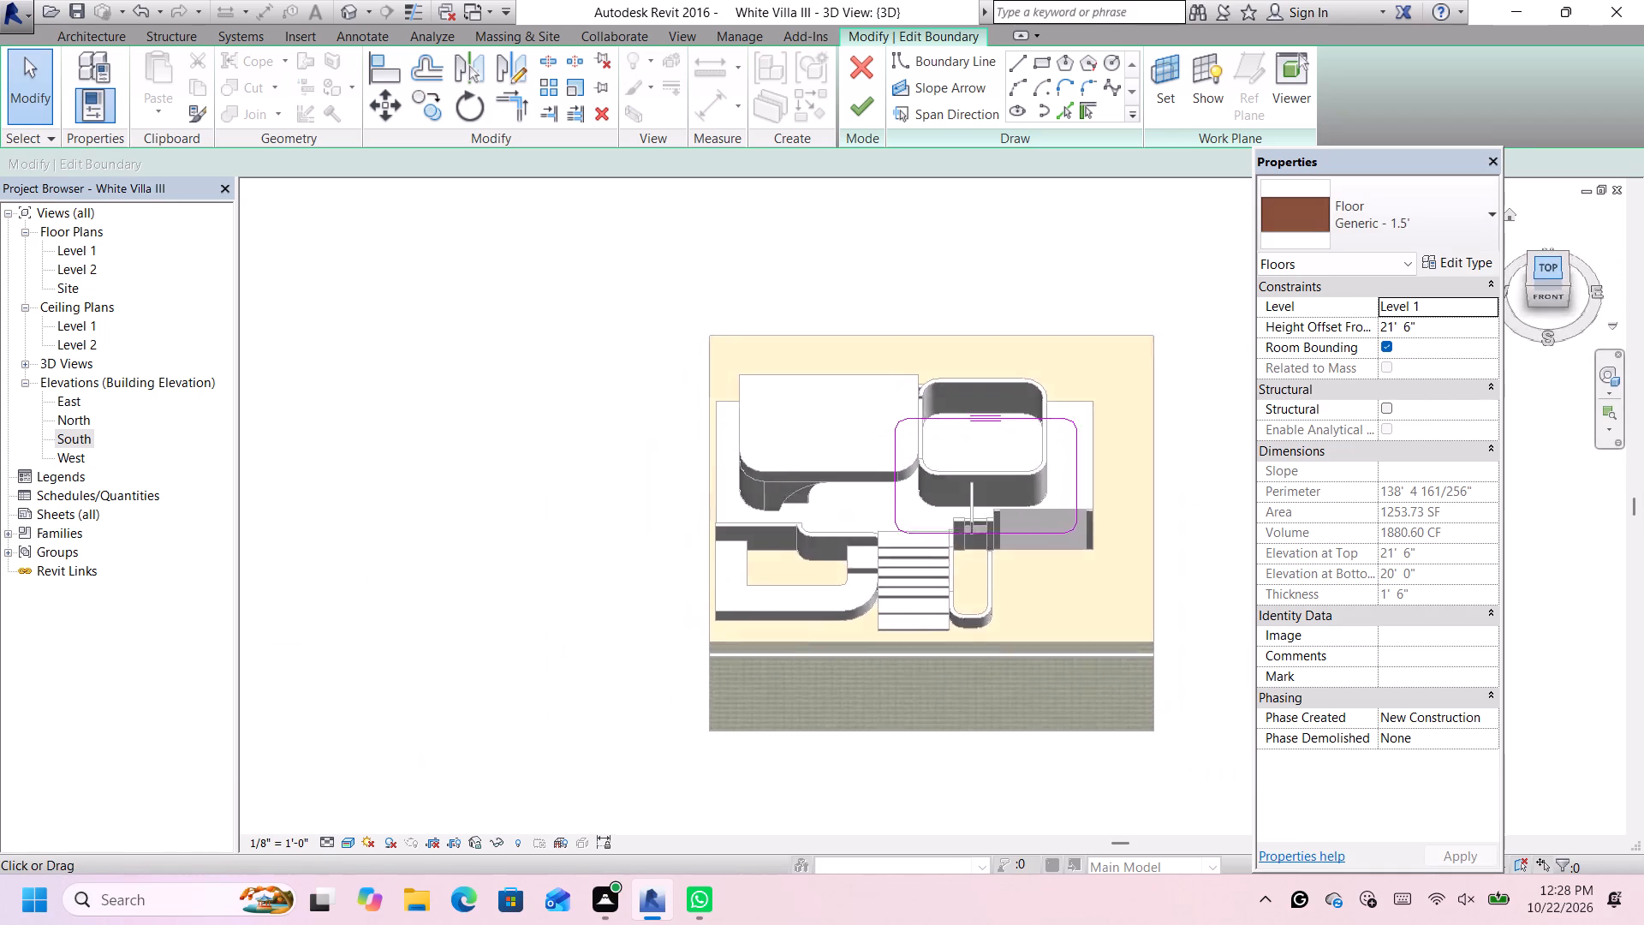
left_click(1082, 419)
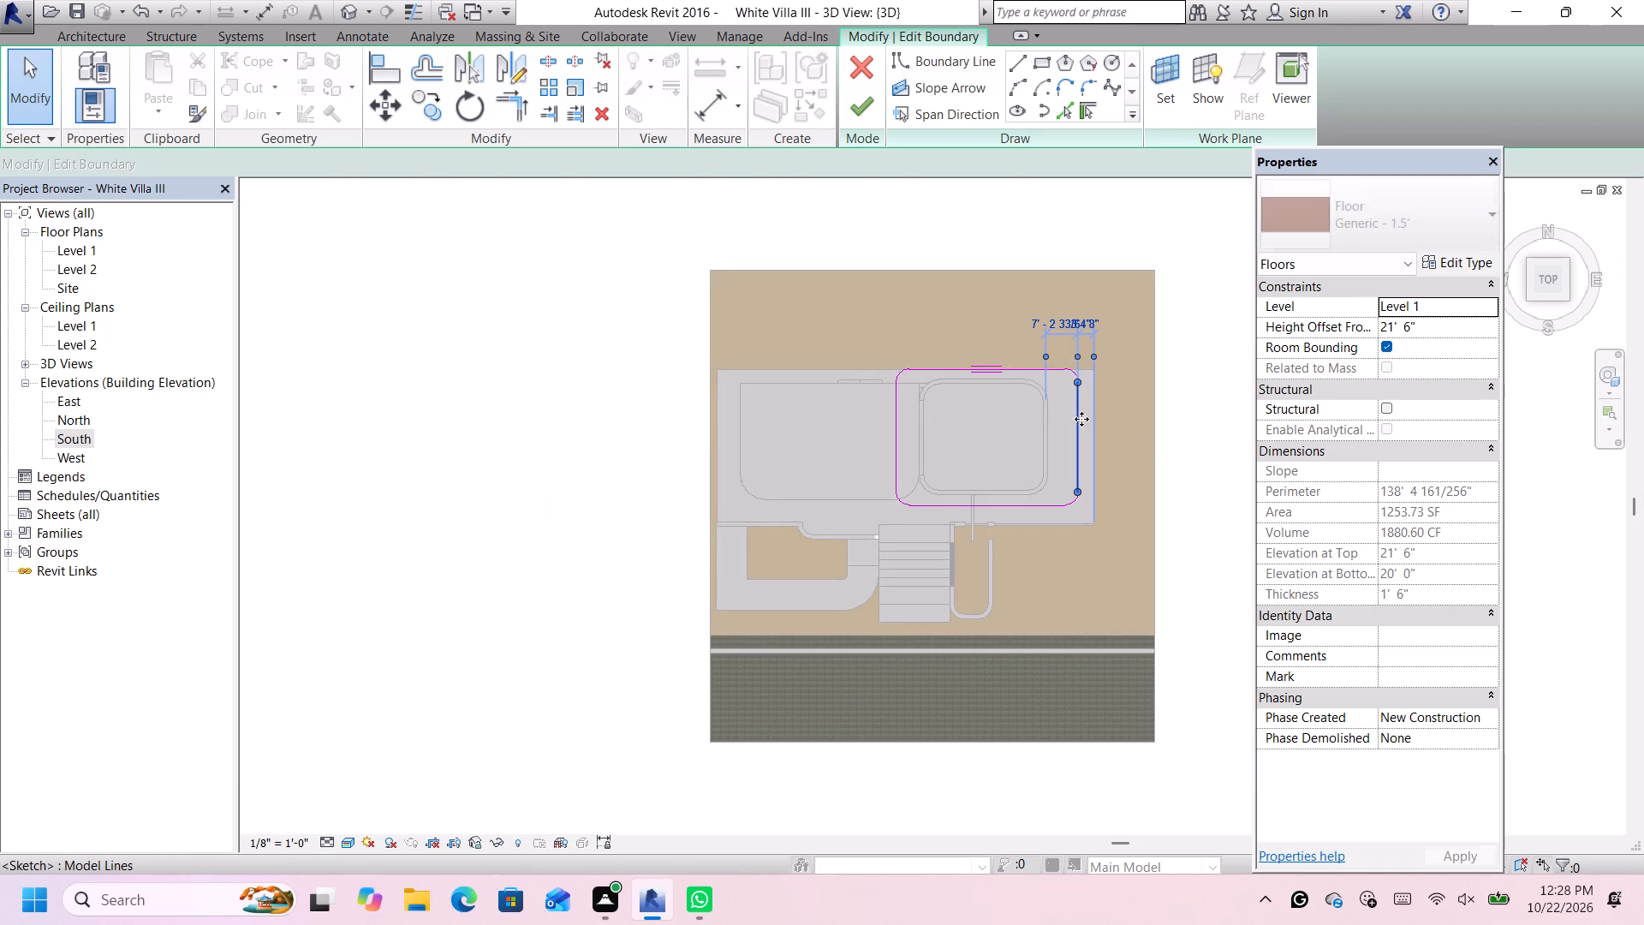
key("Right")
key("Right")
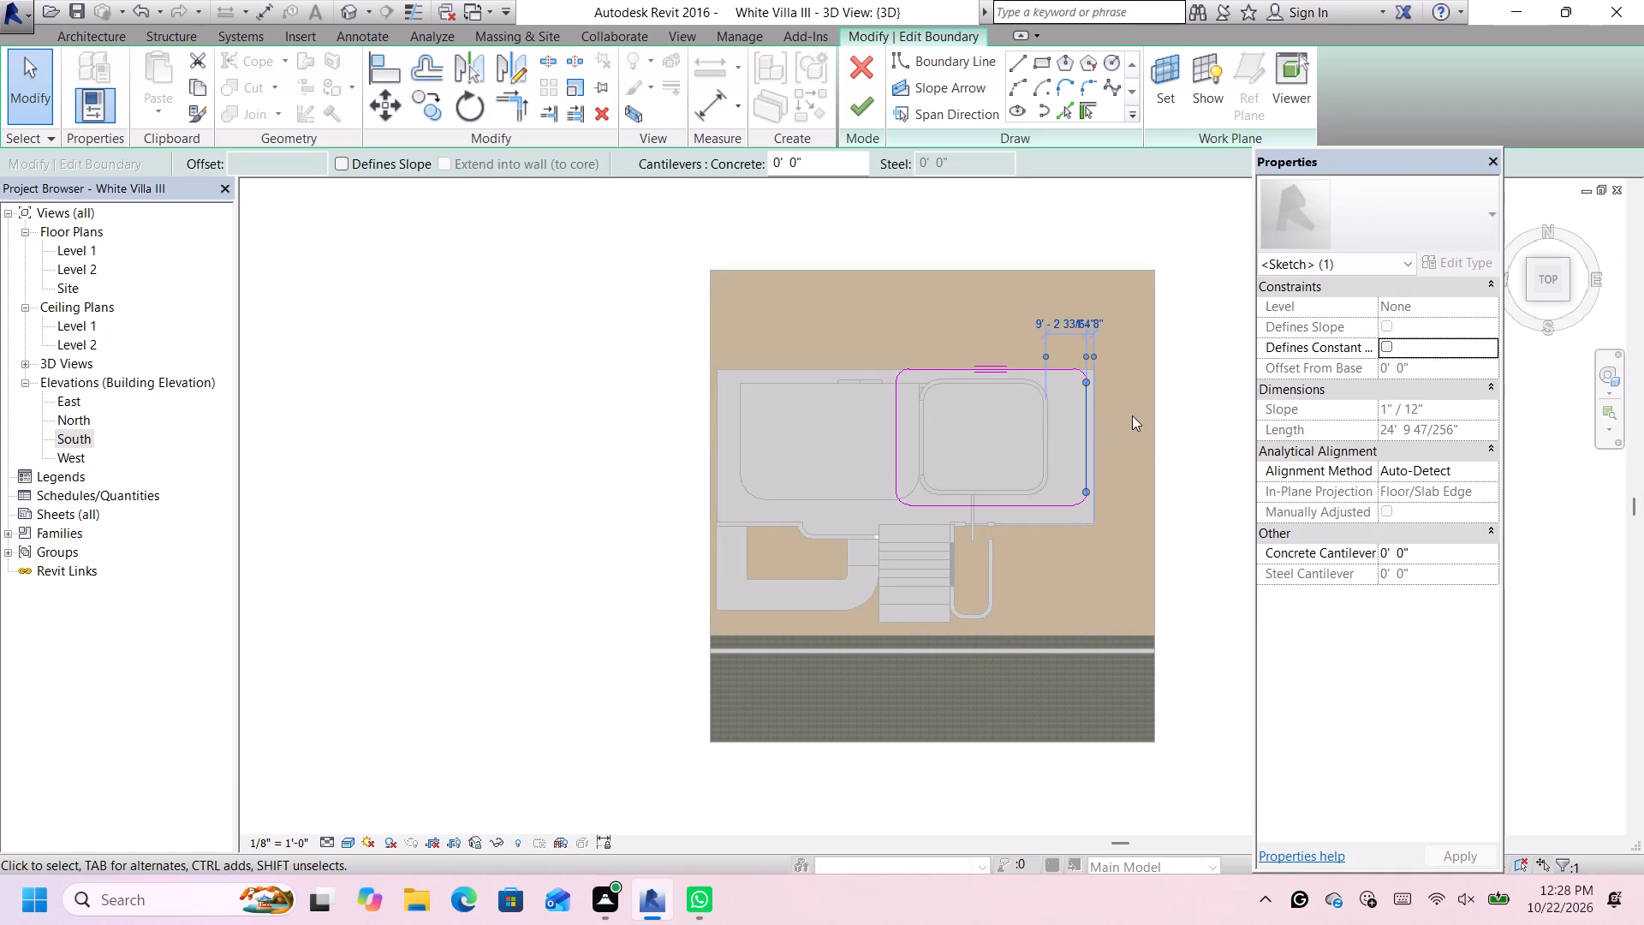
key("Right")
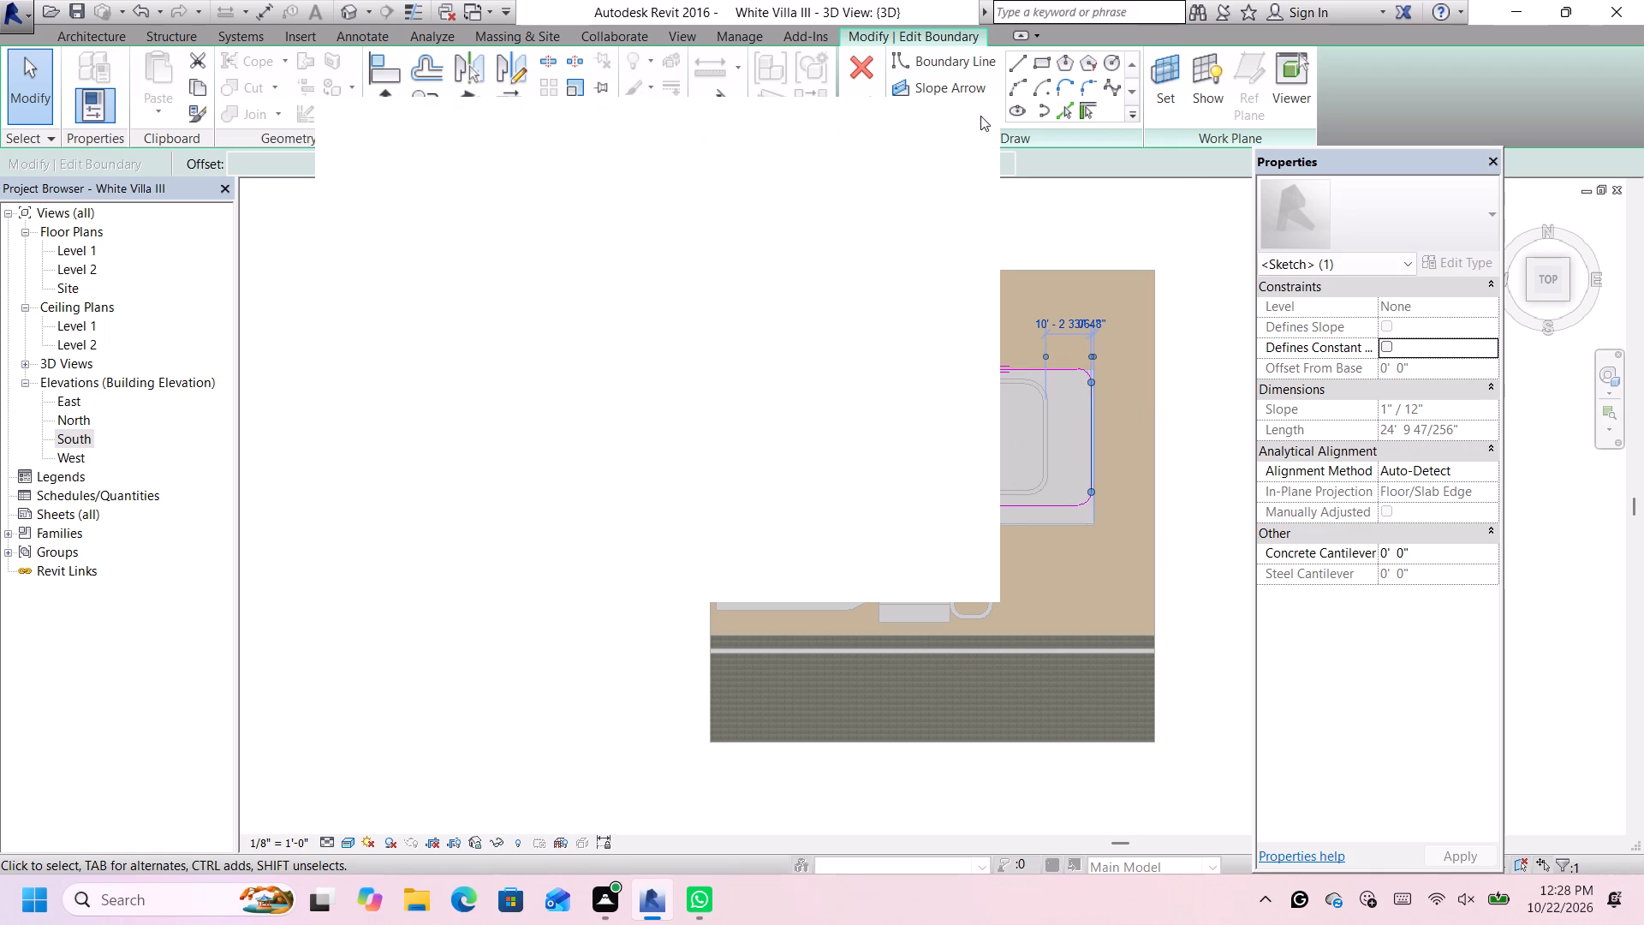
left_click(960, 122)
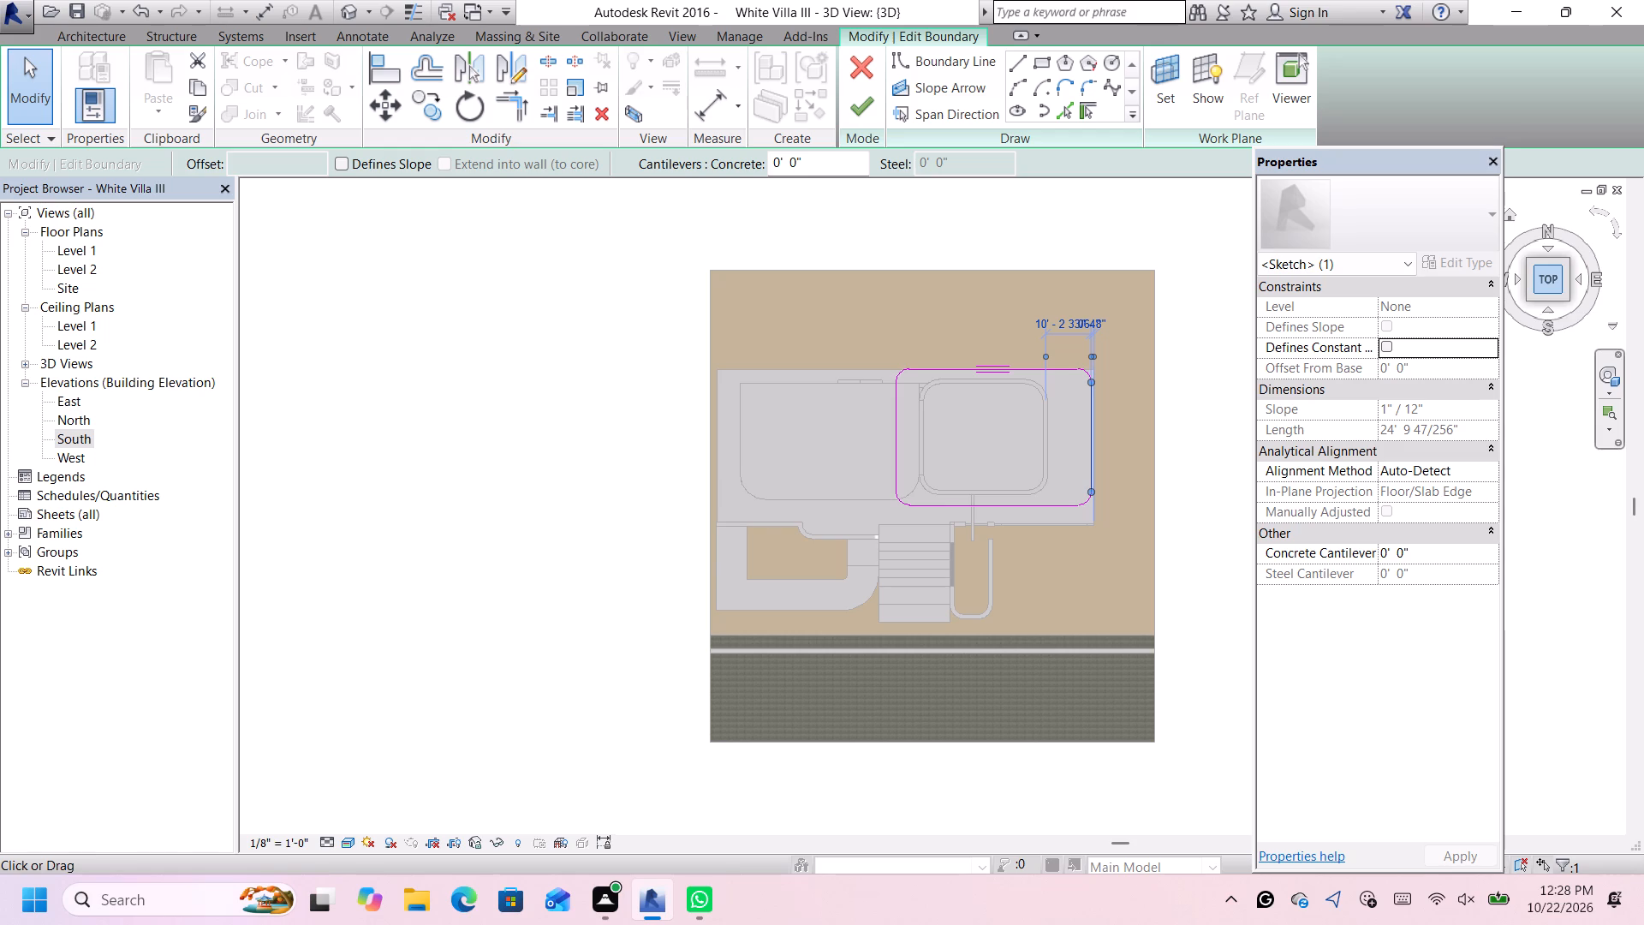
left_click(870, 110)
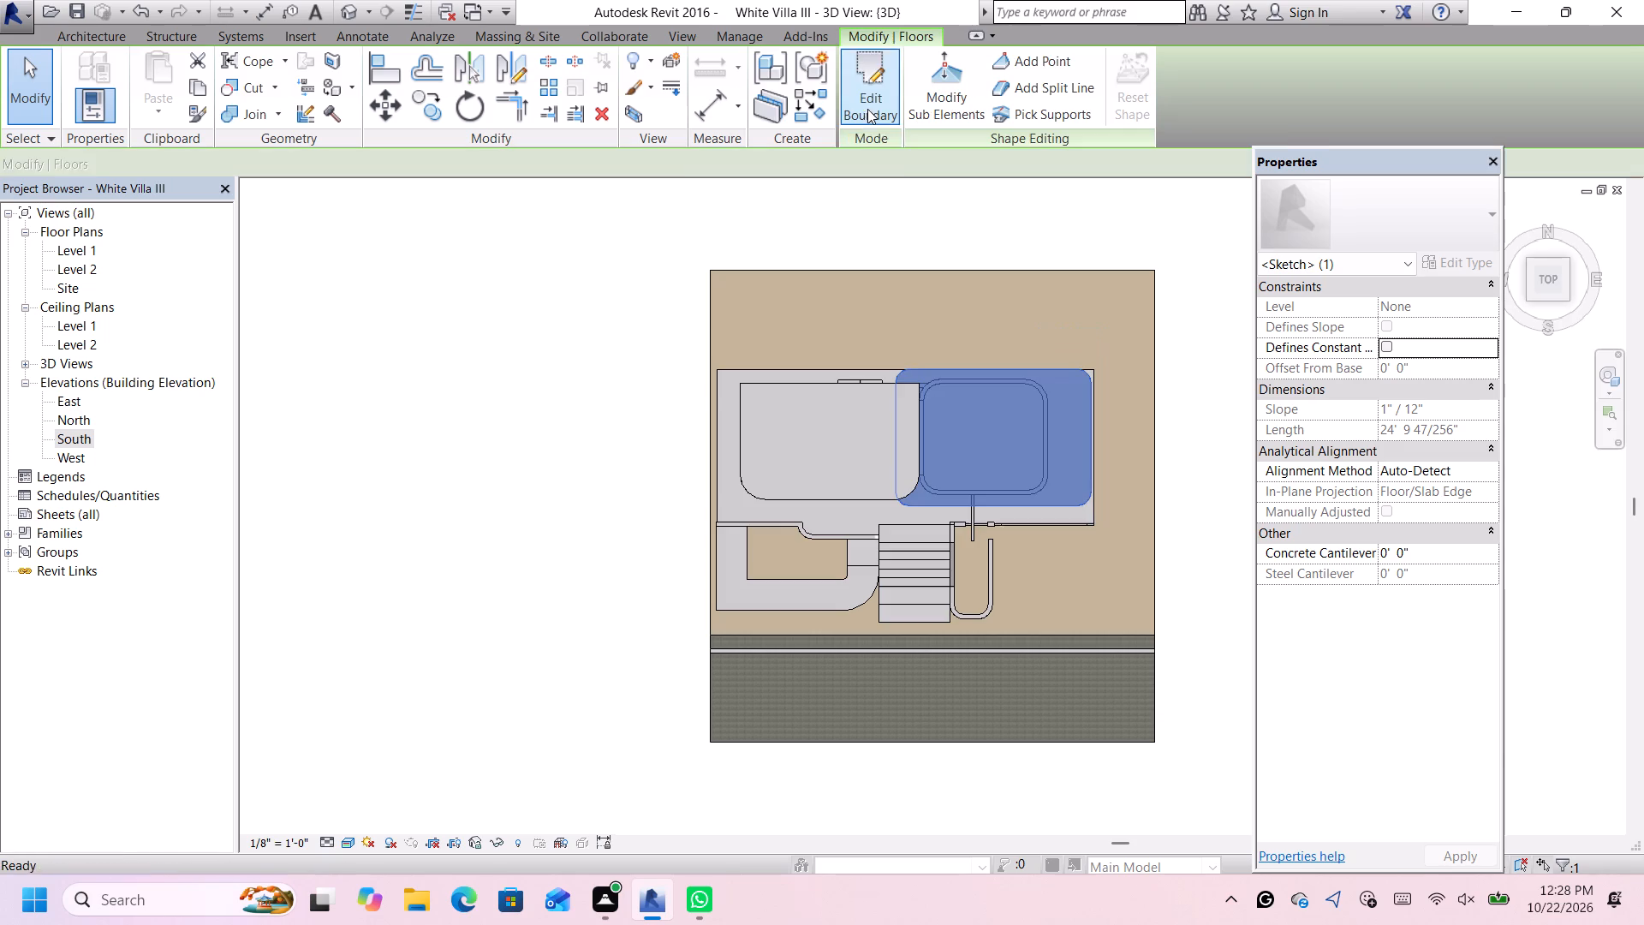
Examine the roof slab's overhang and fit over the rounded-corner room in isometric, front and east-side views.
left_click(1523, 303)
left_click(1534, 306)
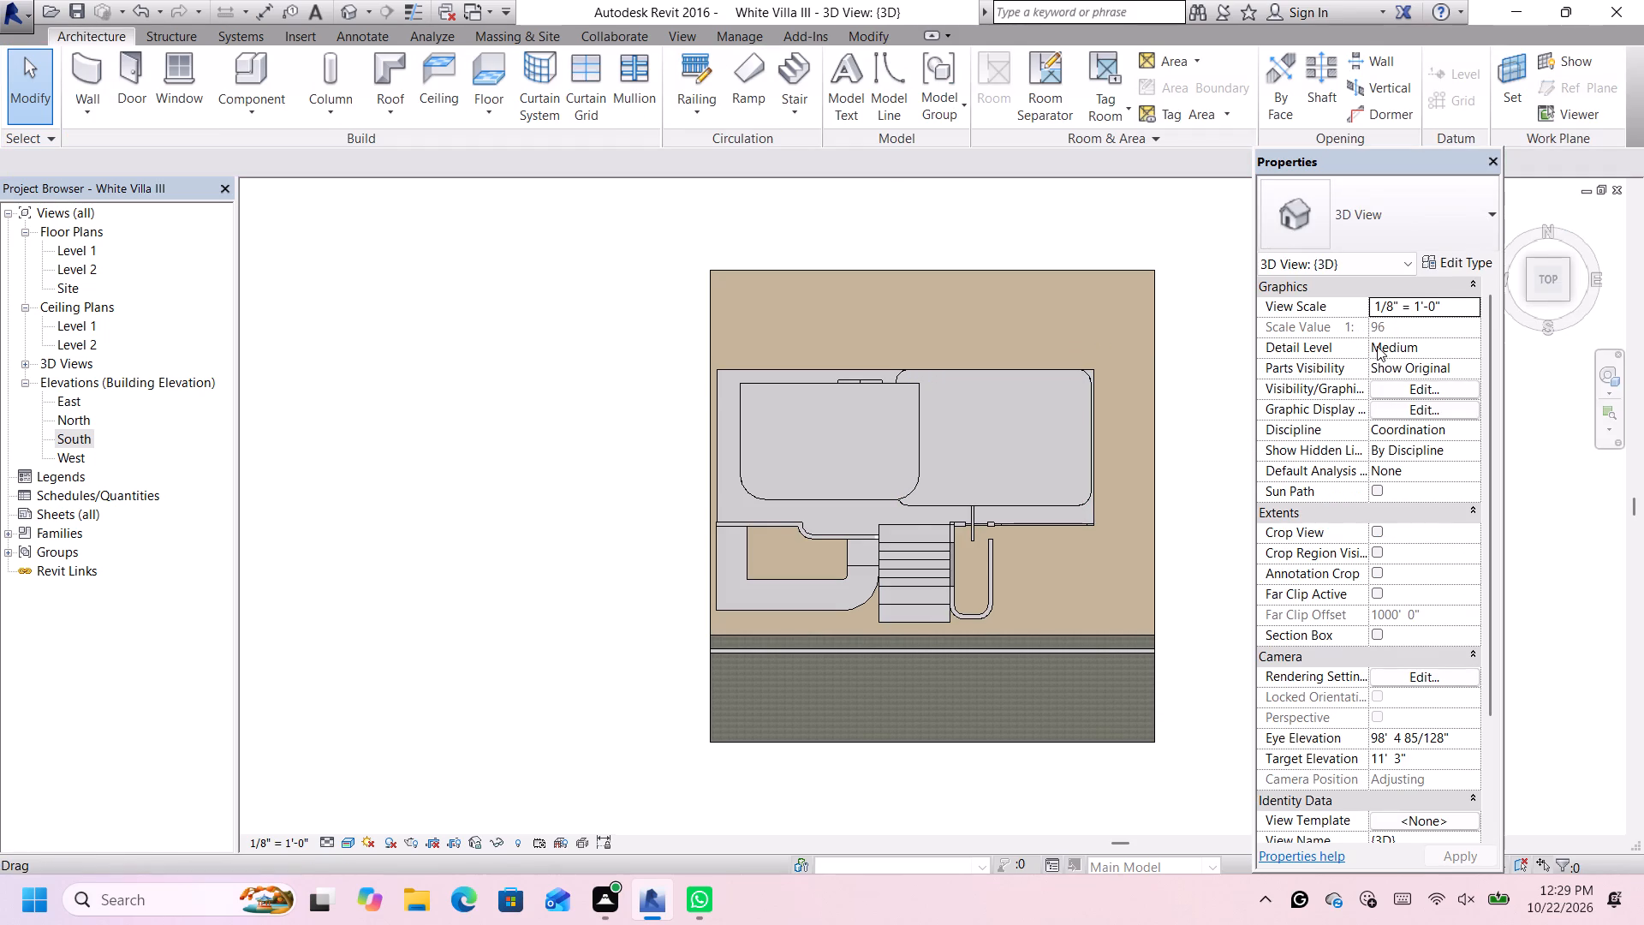
left_click(1528, 296)
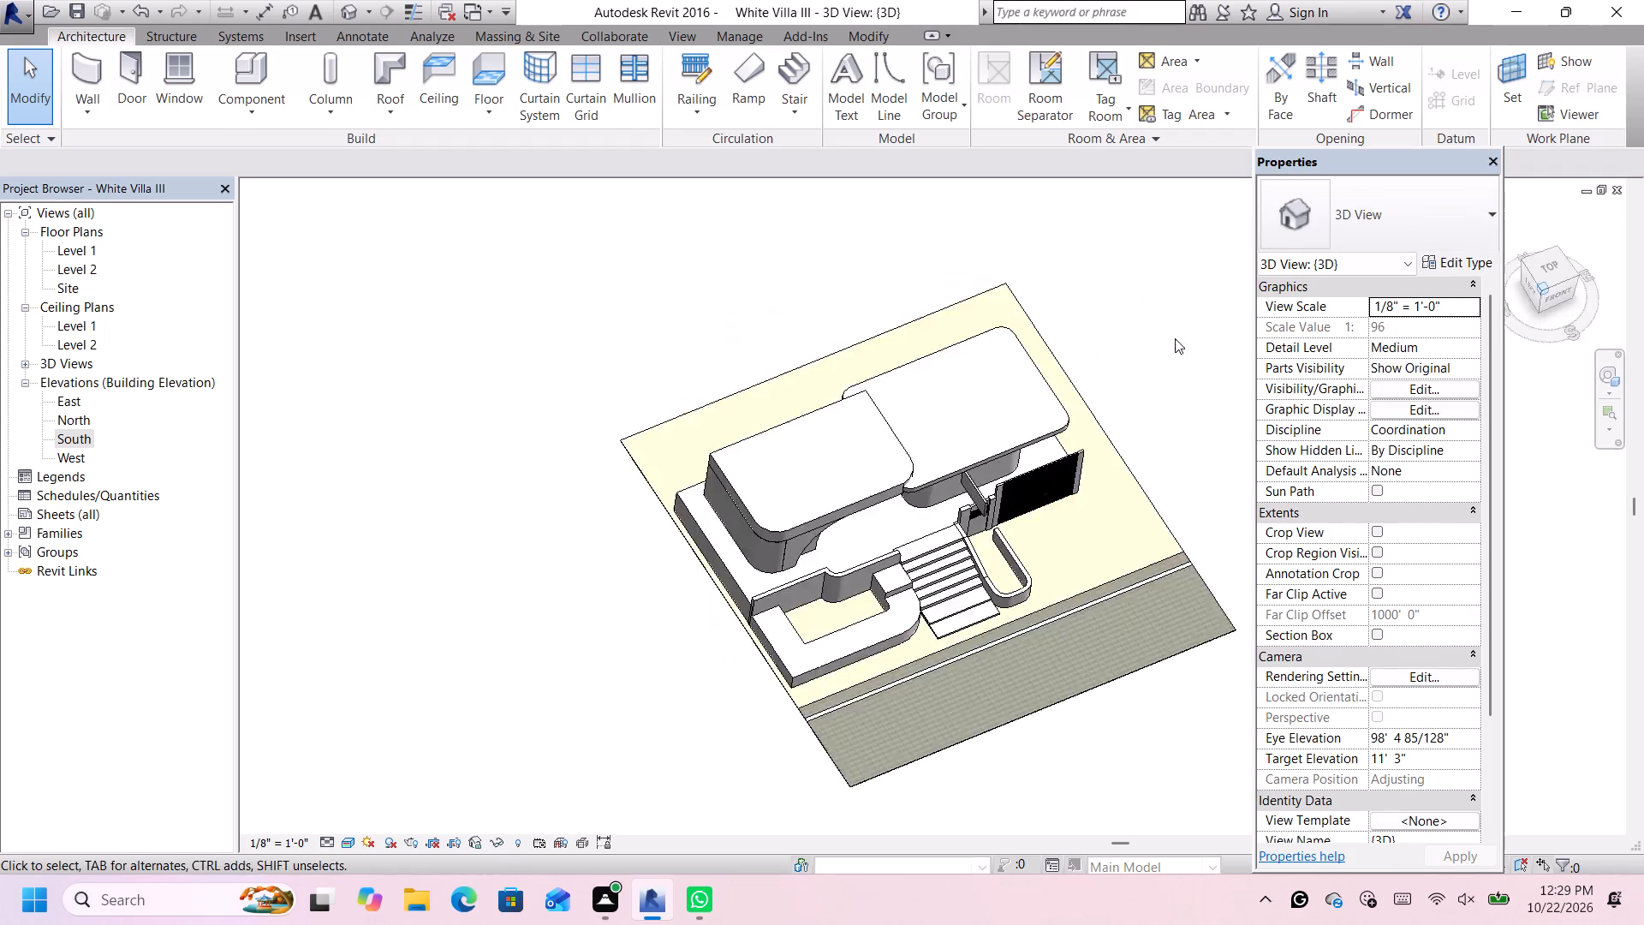
scroll(1093, 424, "up", 5)
scroll(1120, 371, "down", 3)
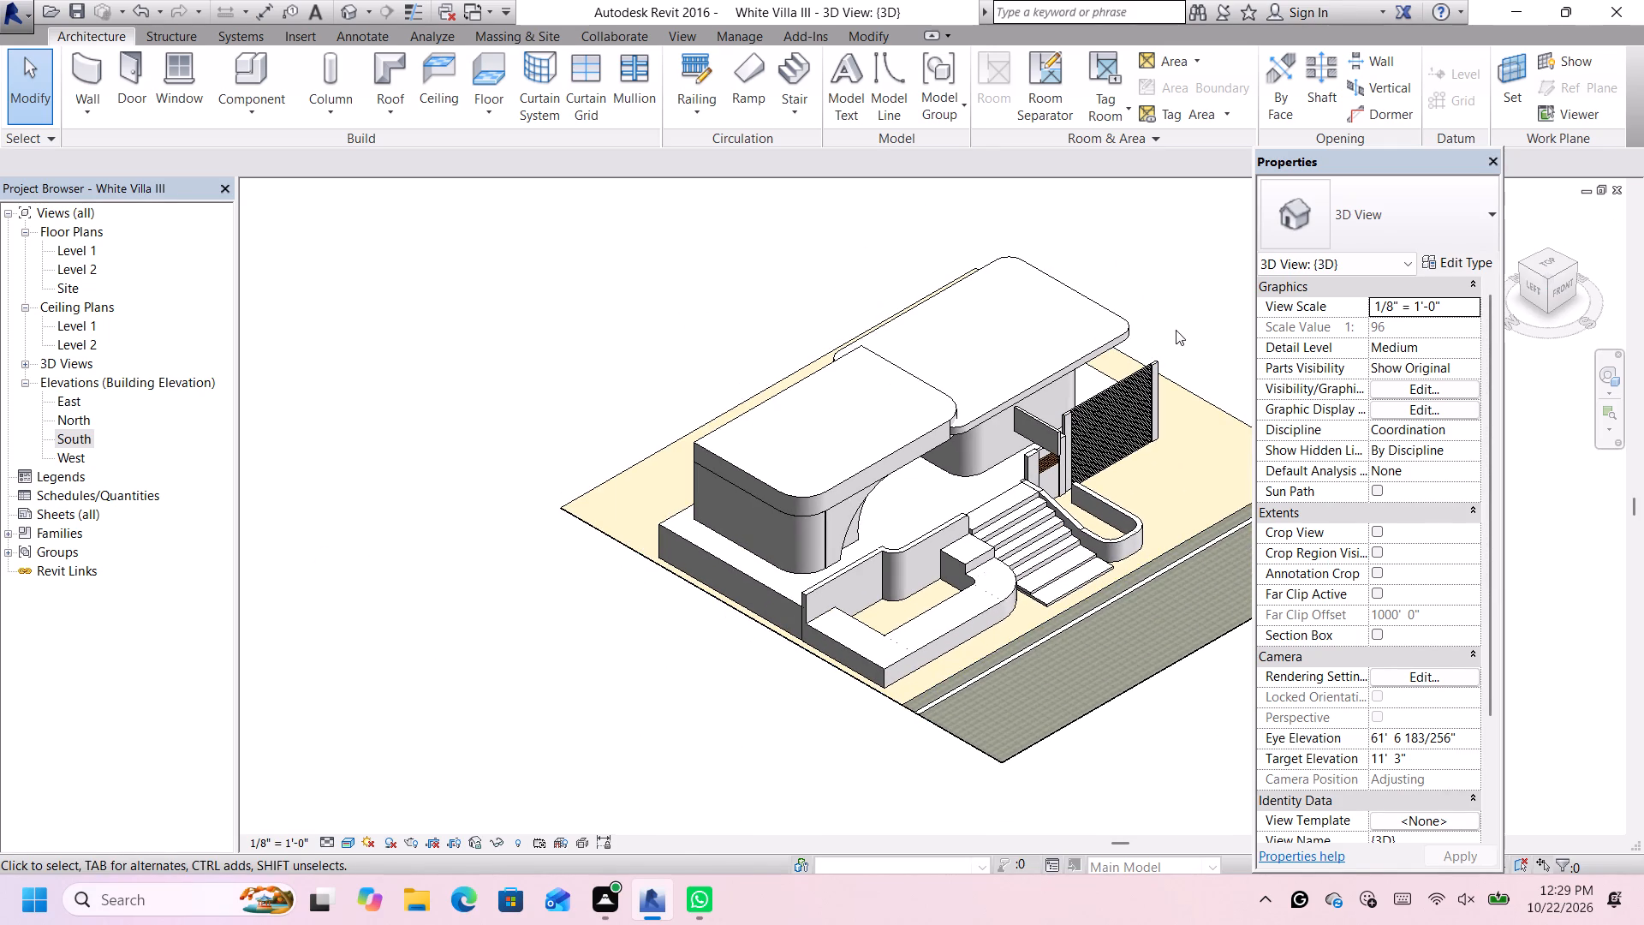
scroll(1201, 323, "up", 4)
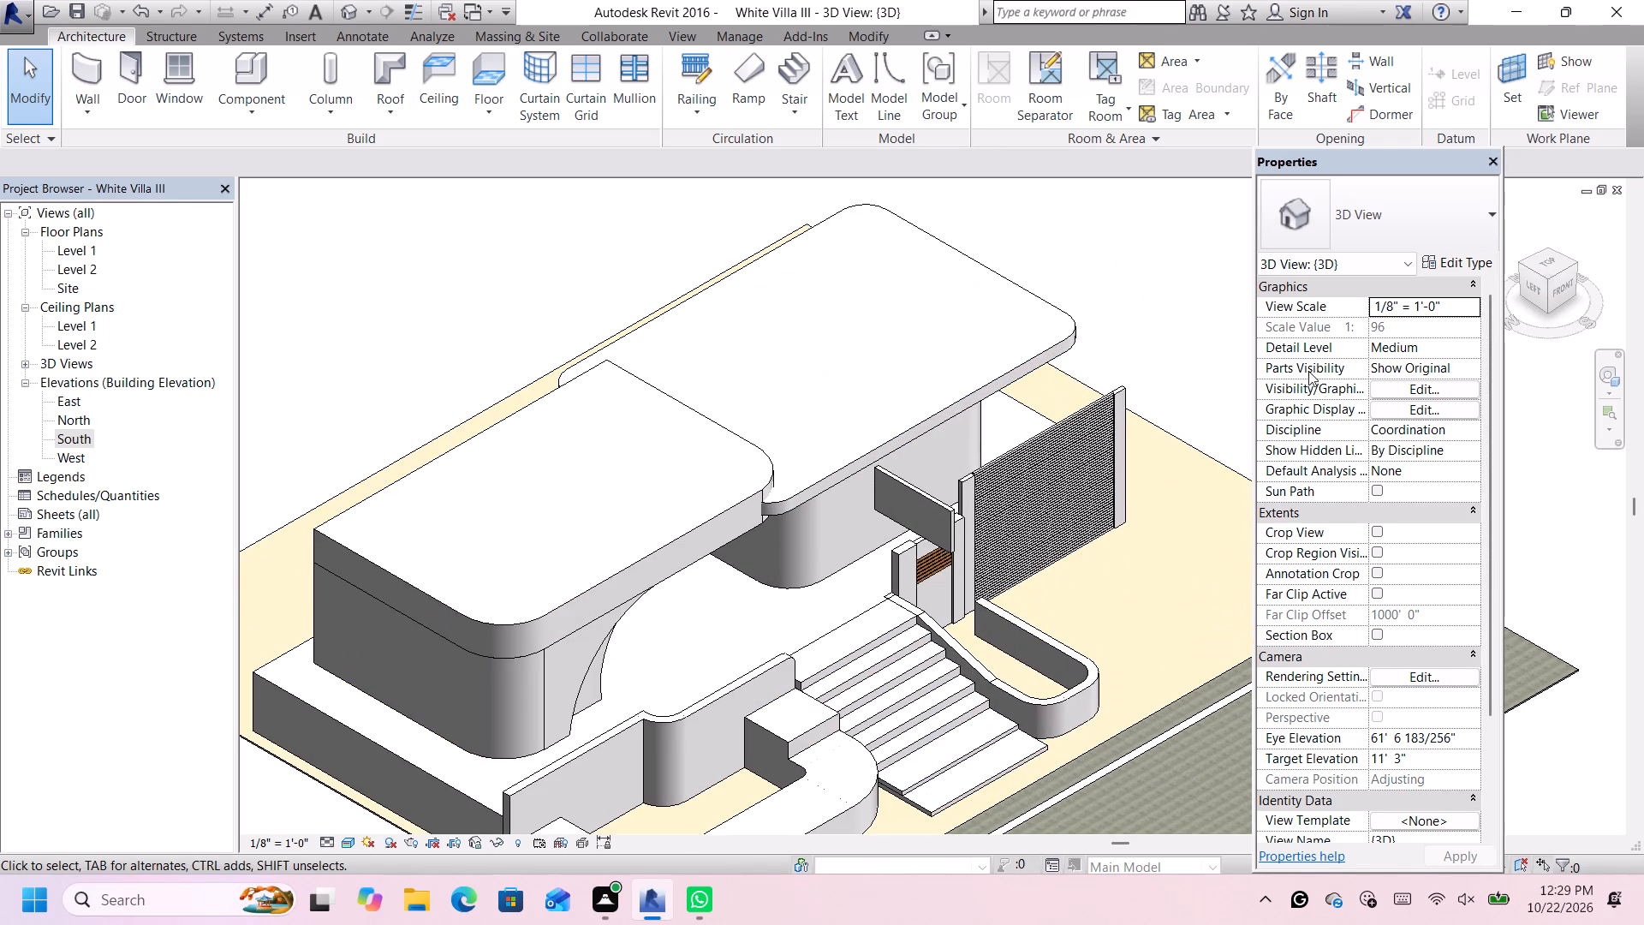
left_click(1563, 294)
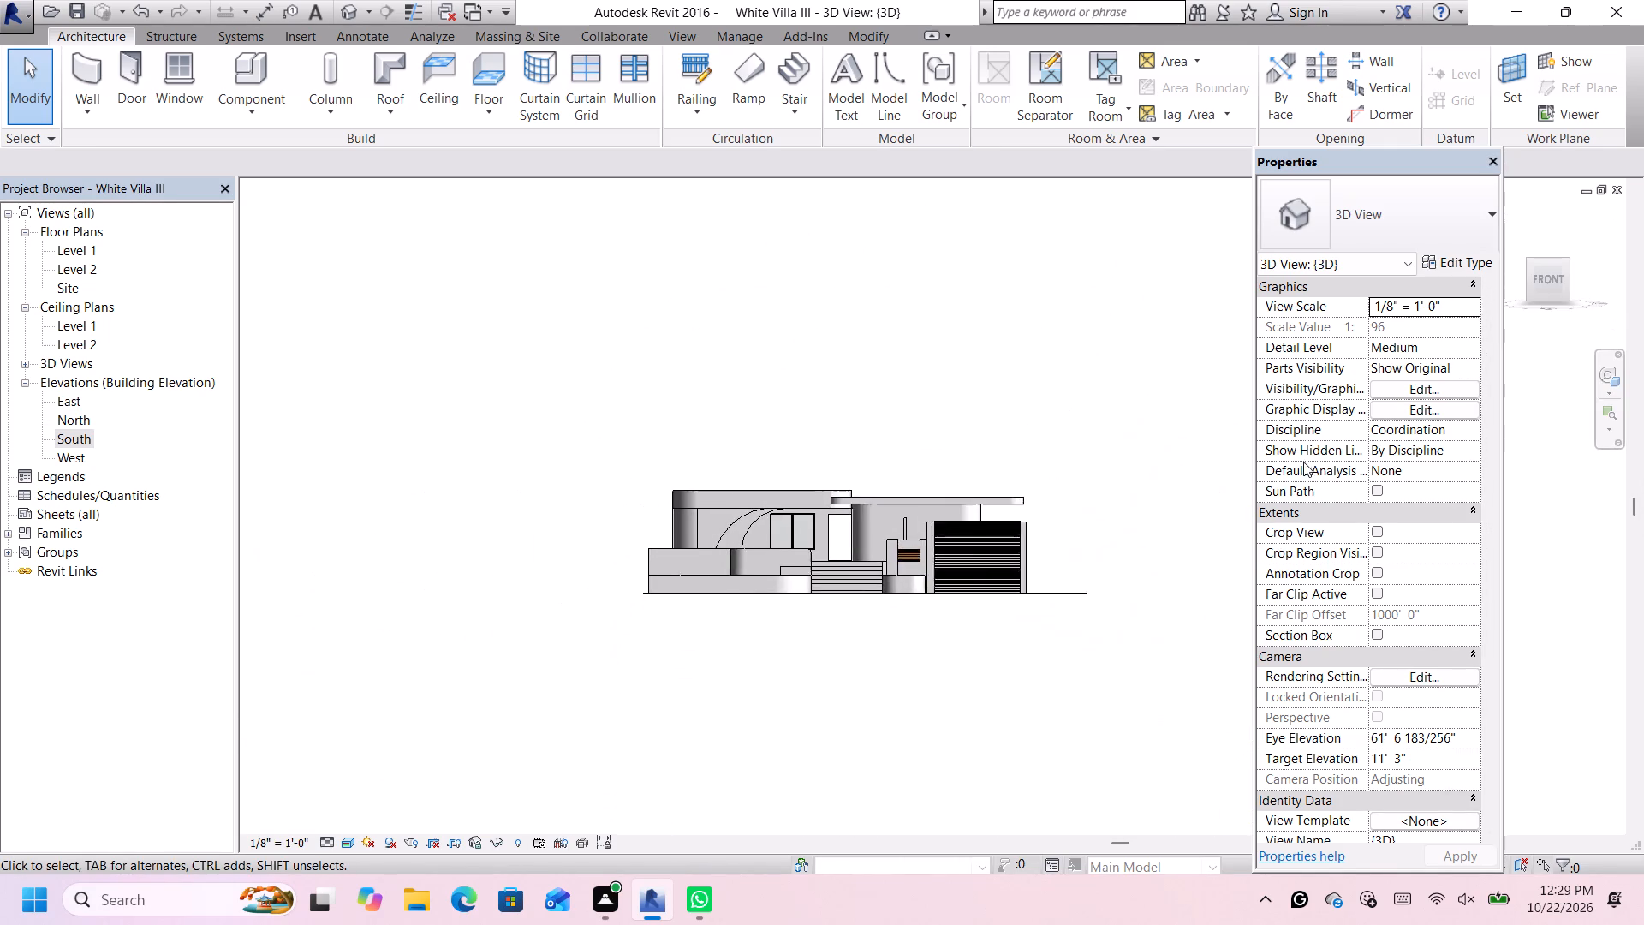
left_click(1569, 269)
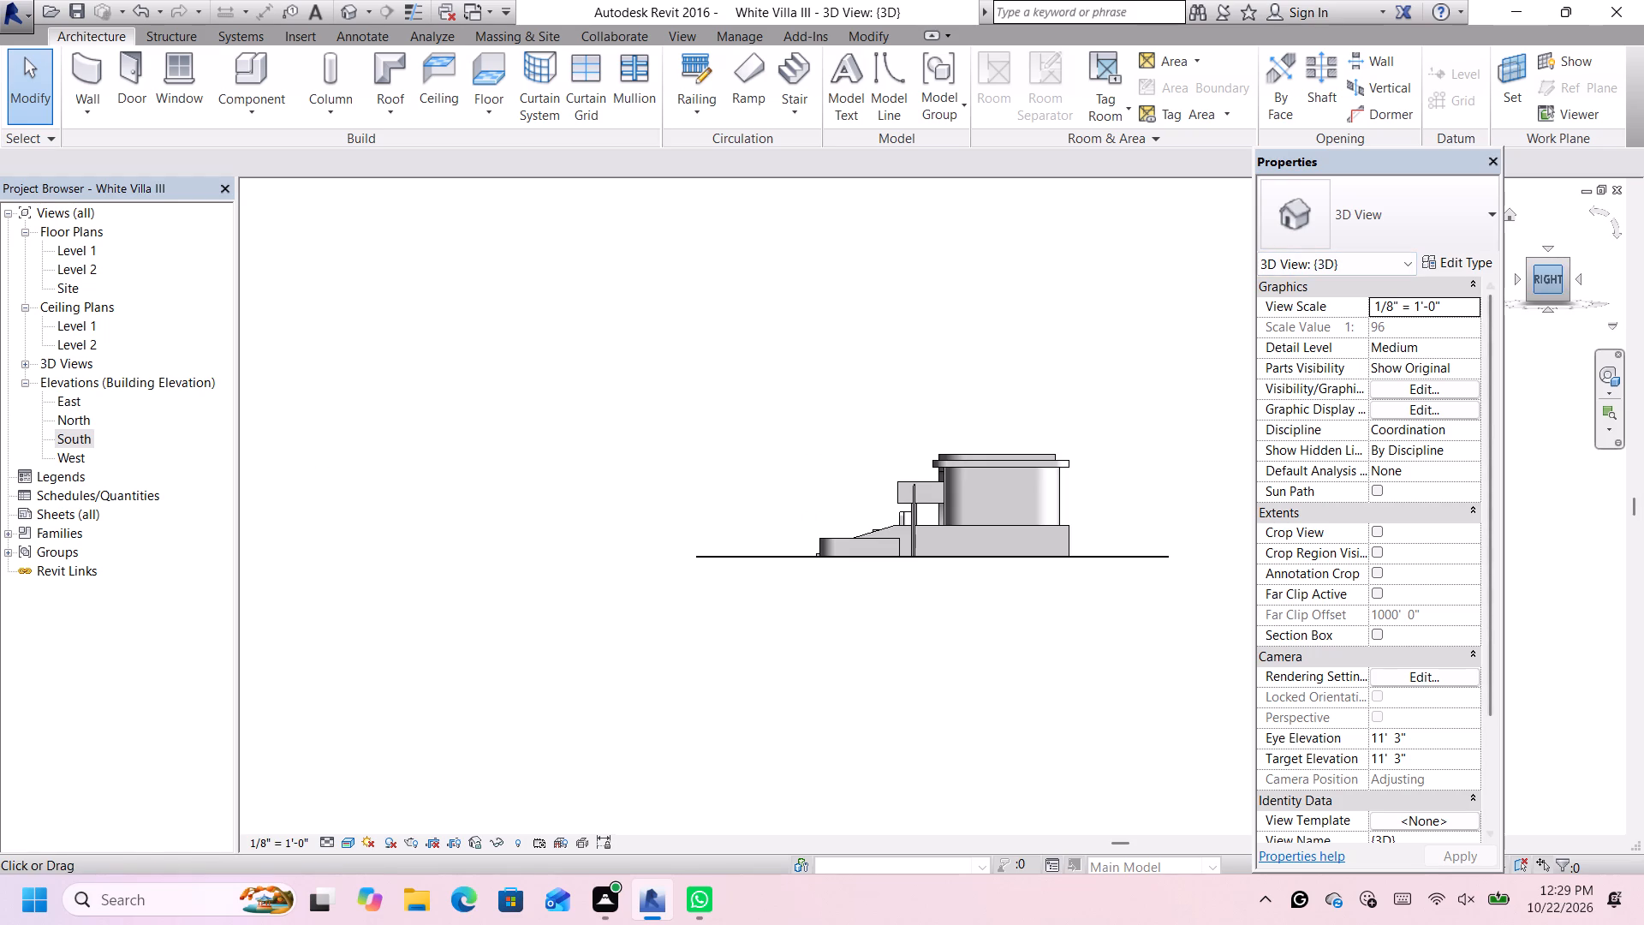
key("Escape")
key("Escape")
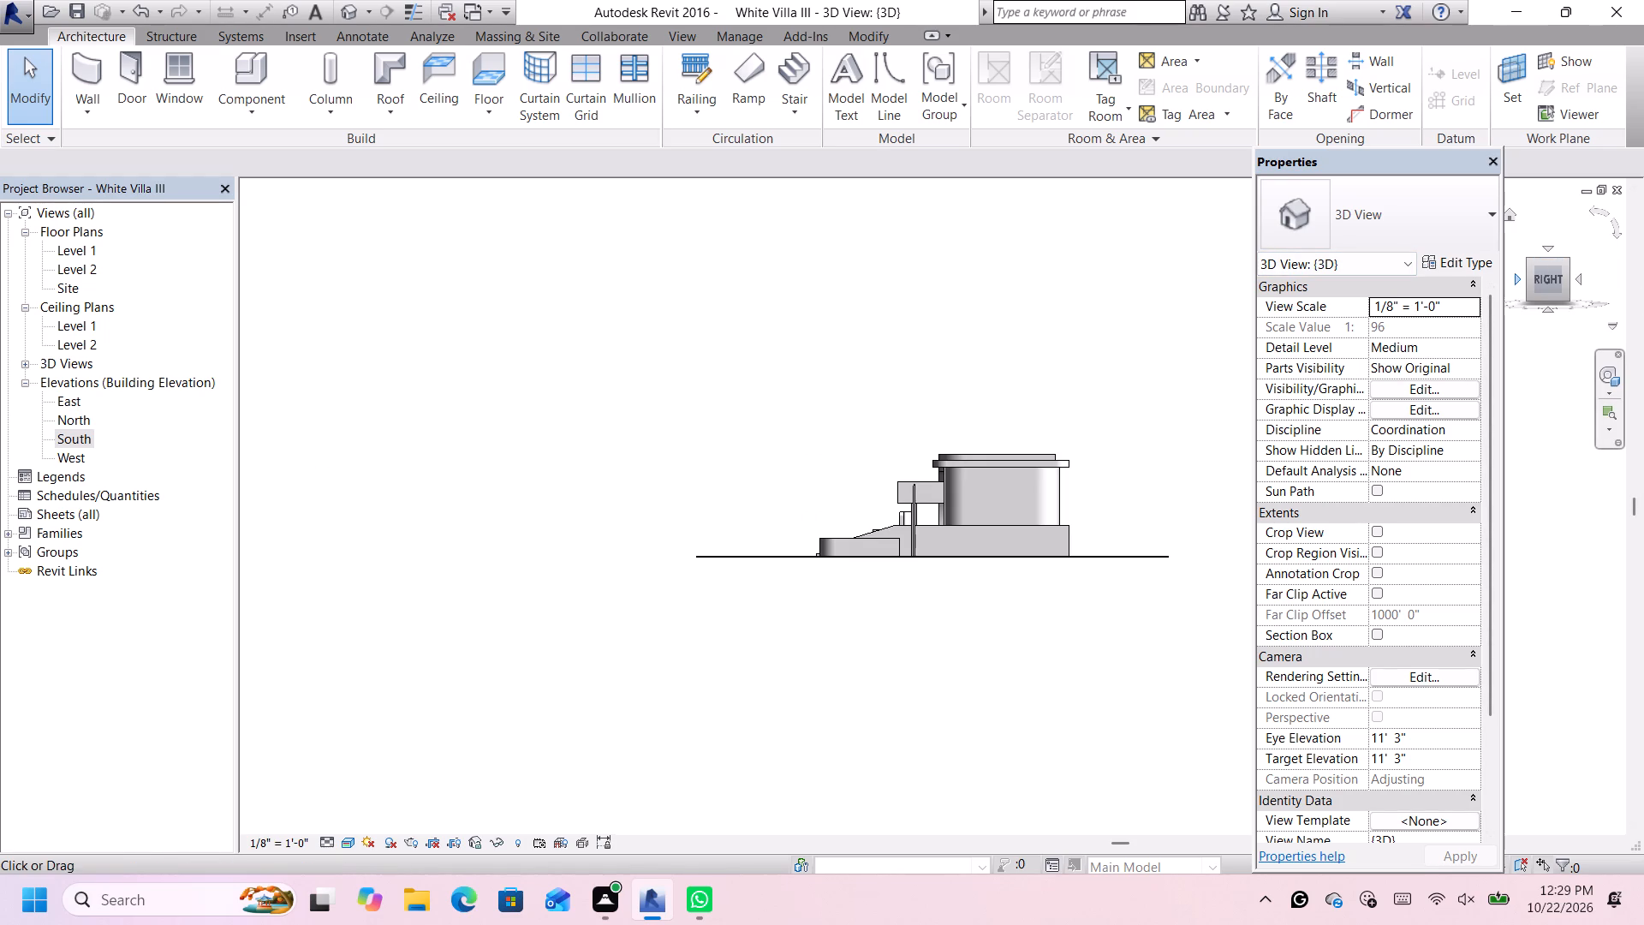
key("Escape")
left_click(1533, 273)
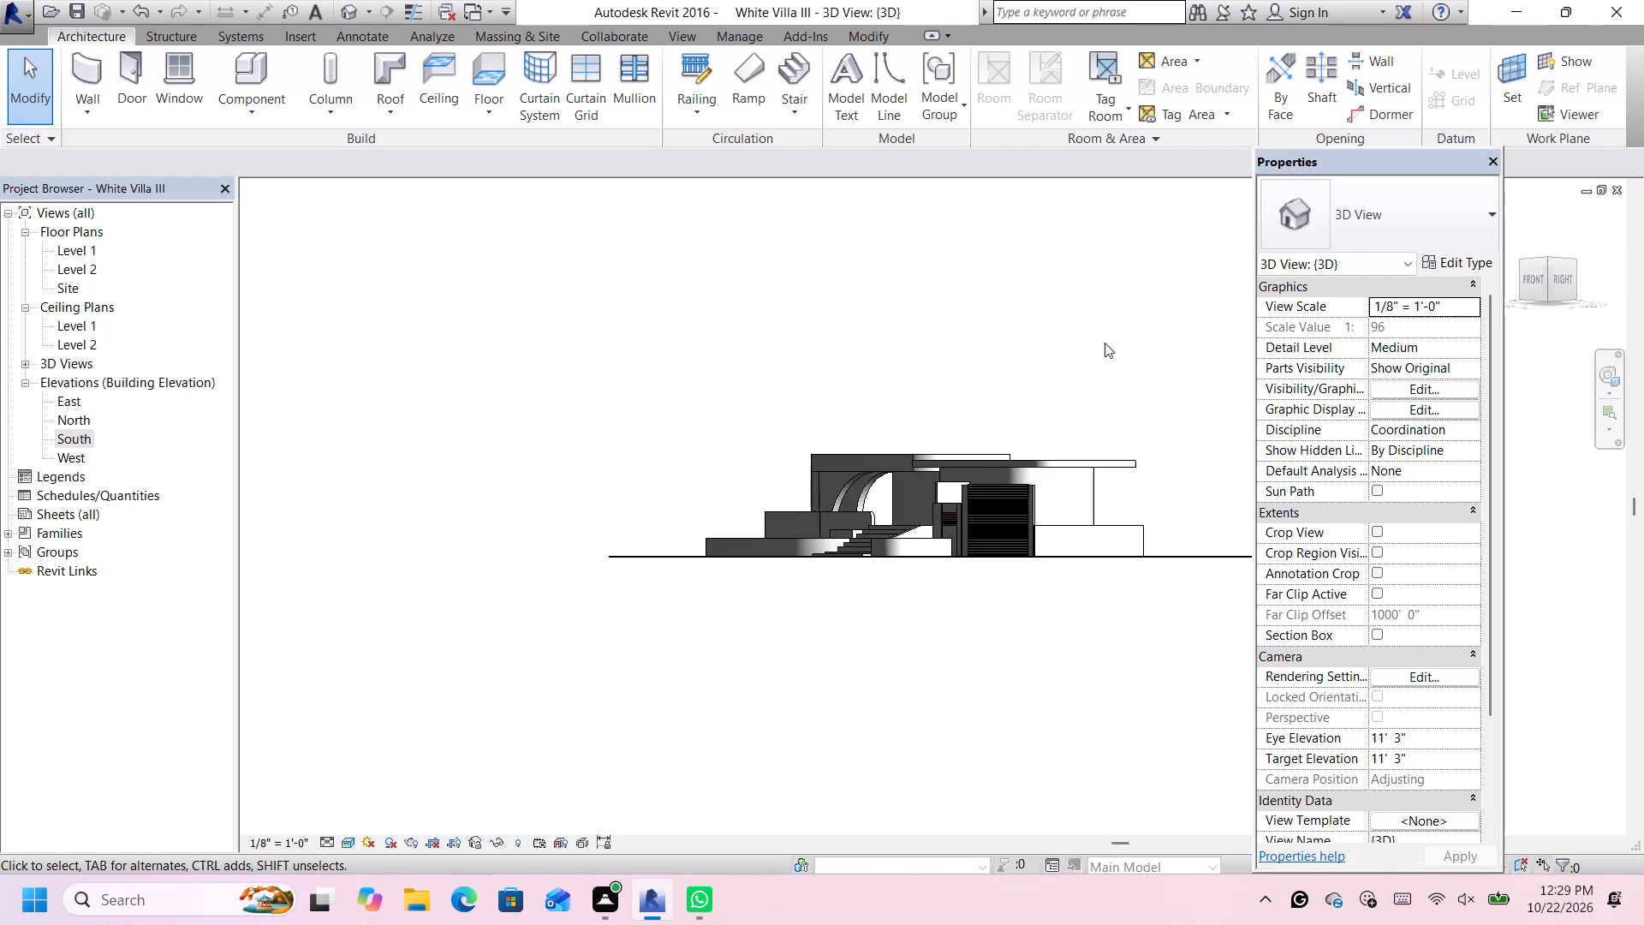
scroll(1021, 480, "up", 9)
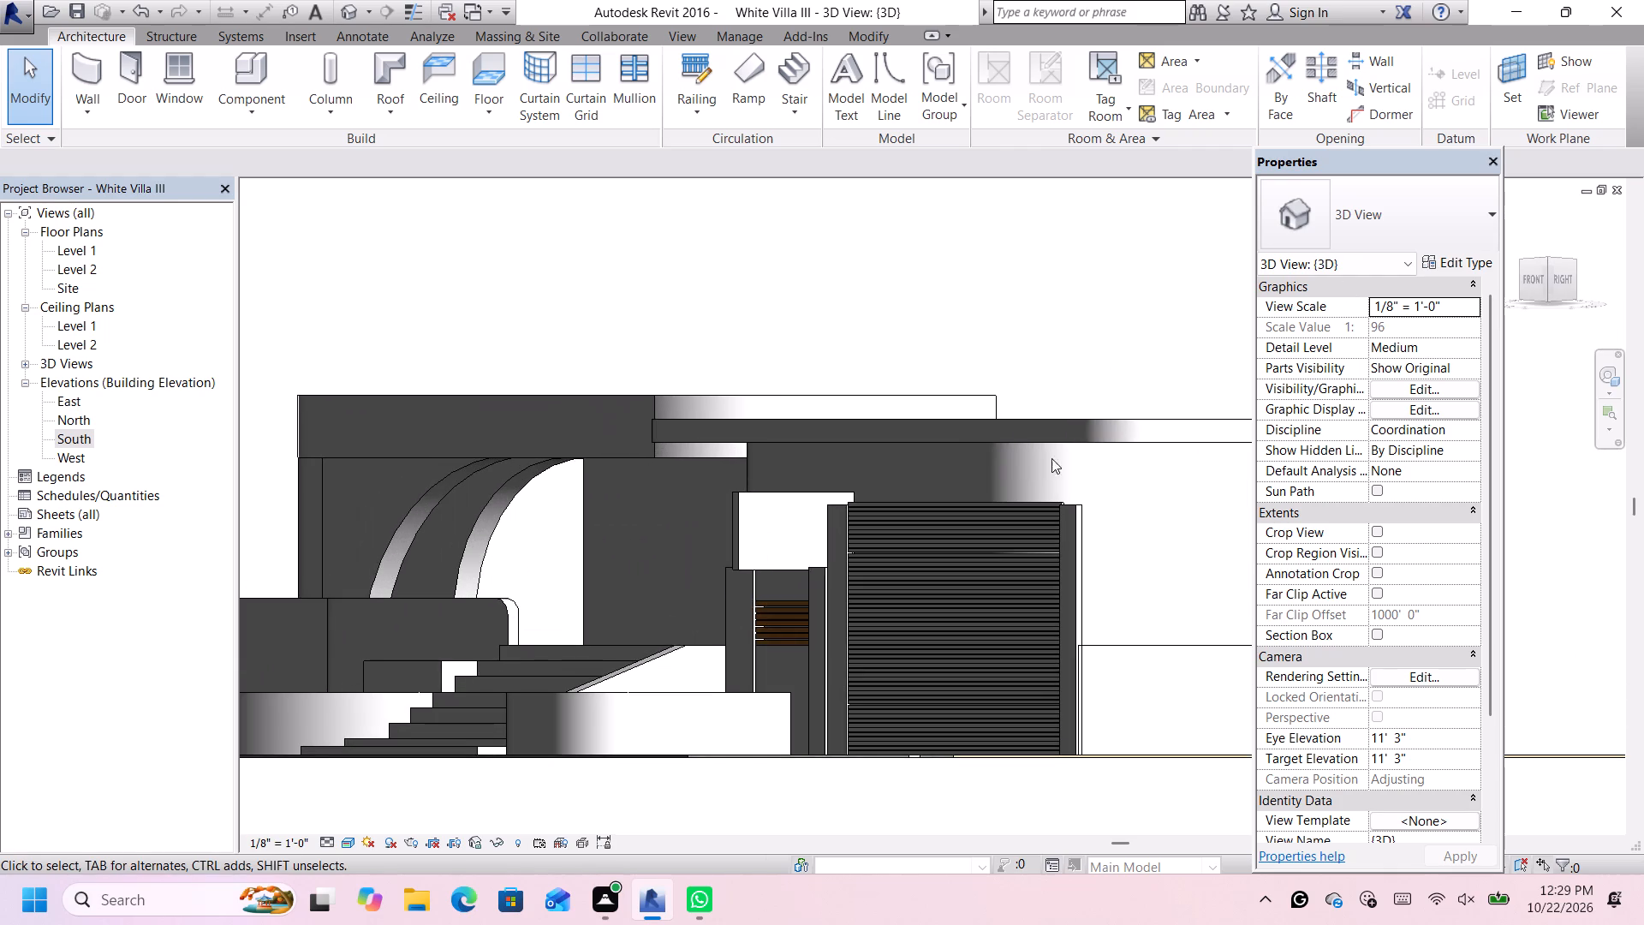
scroll(1090, 572, "down", 2)
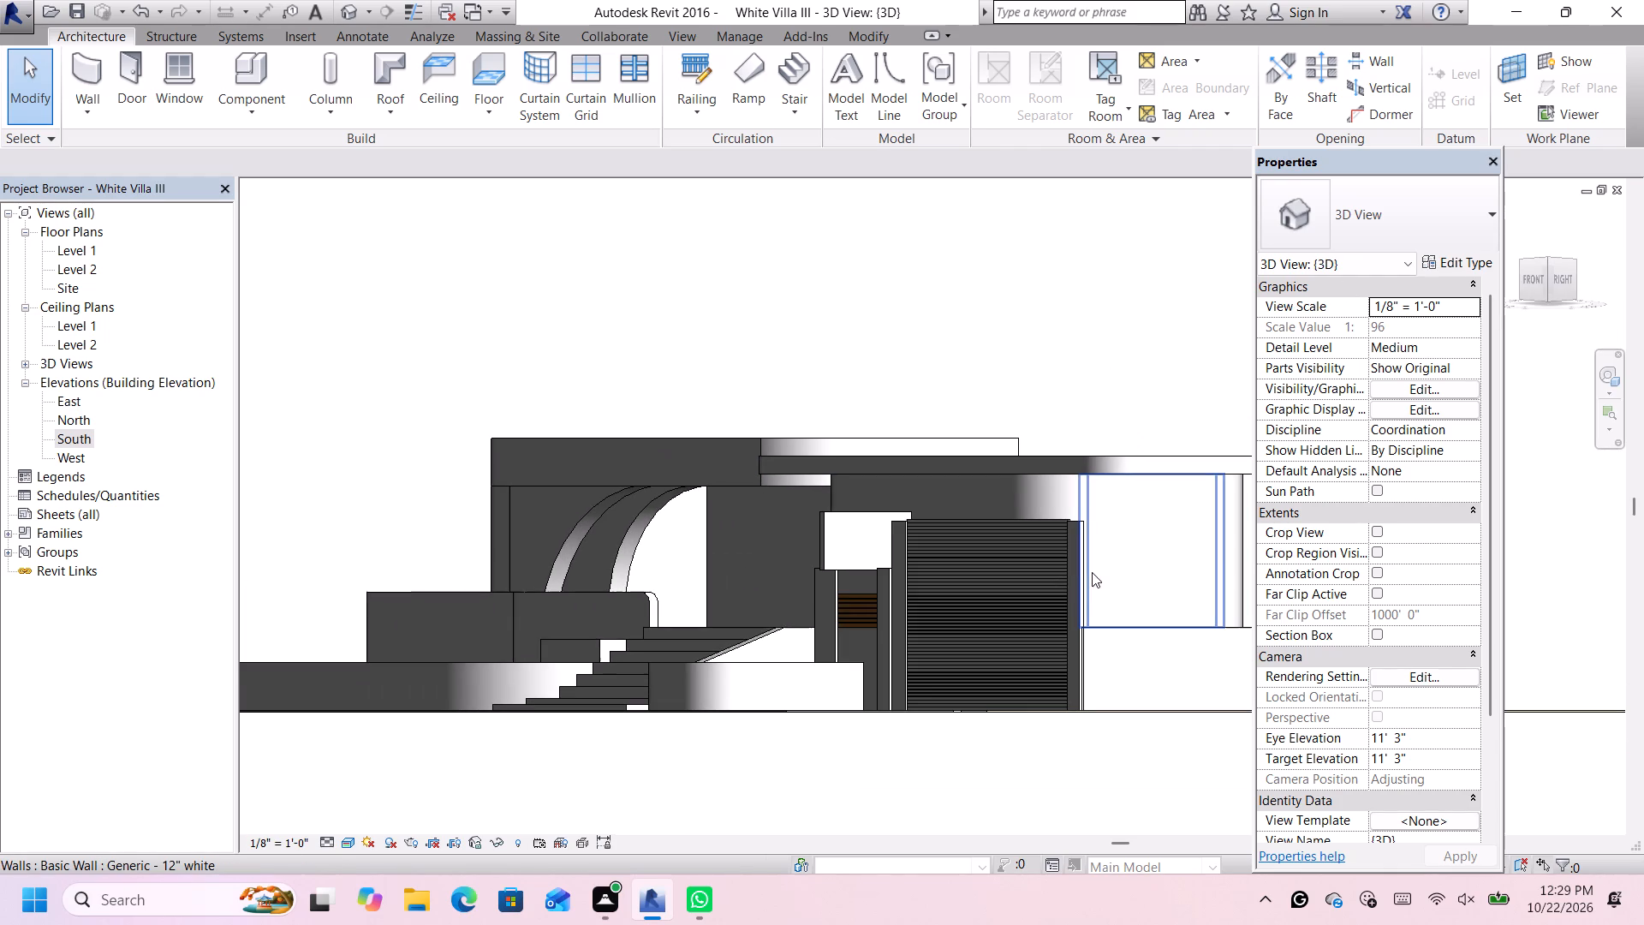
Nudge the Generic - 12" white east wall of the rounded-corner room a net 6 inches or so east in the front view and deselect it.
left_click(1093, 572)
scroll(1093, 572, "down", 5)
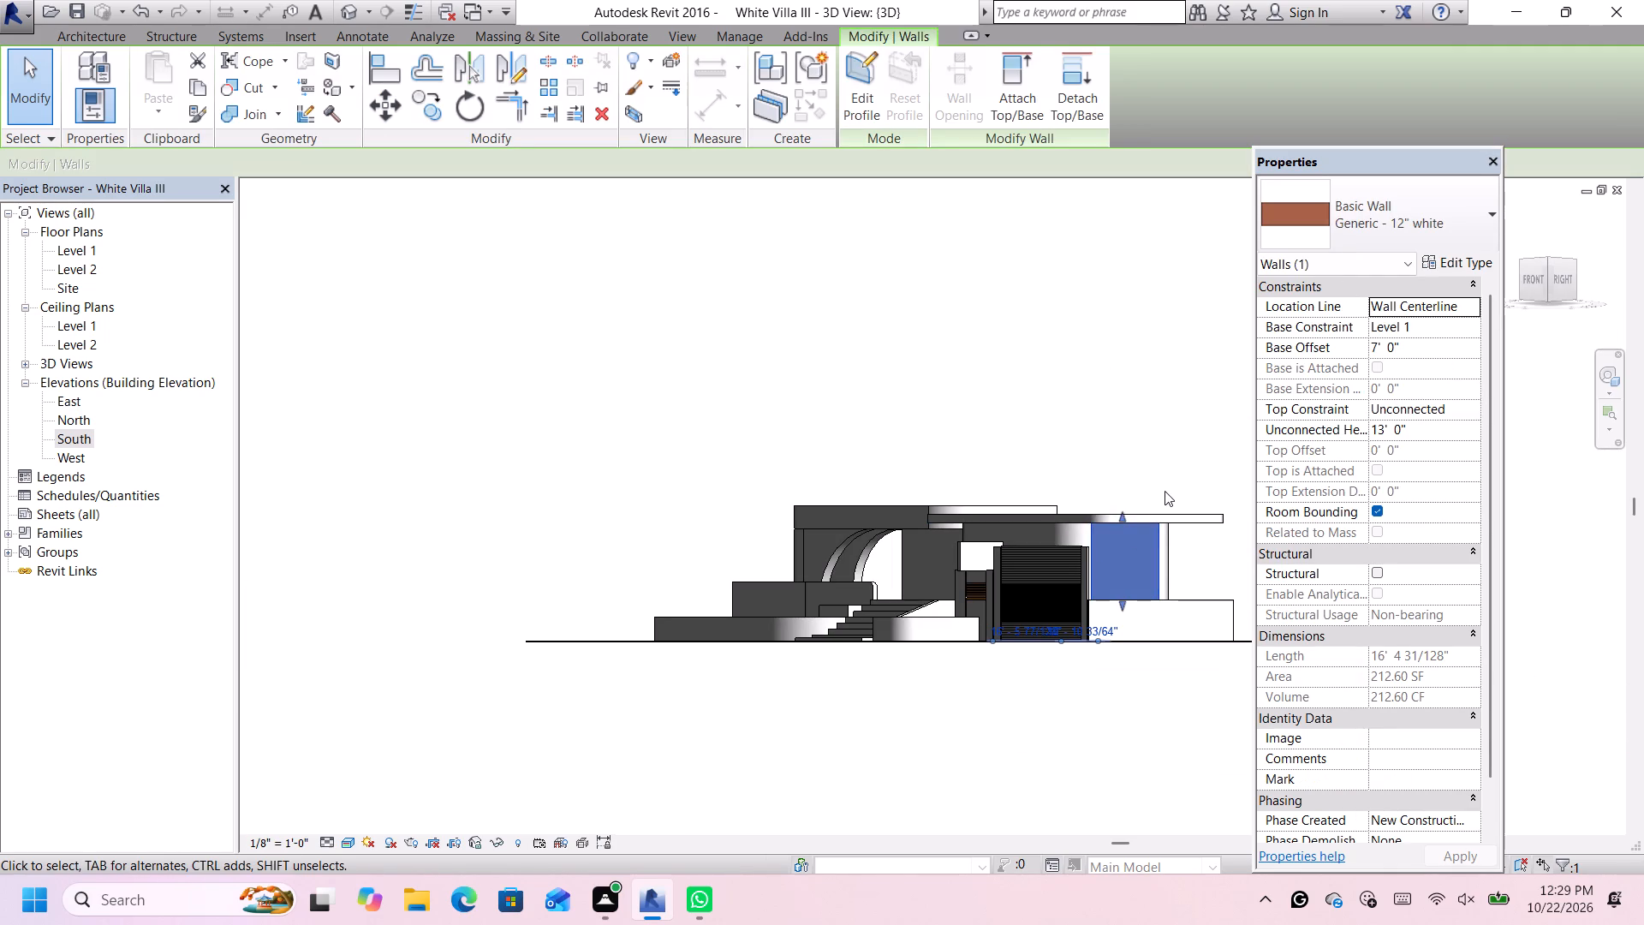
left_click(1536, 277)
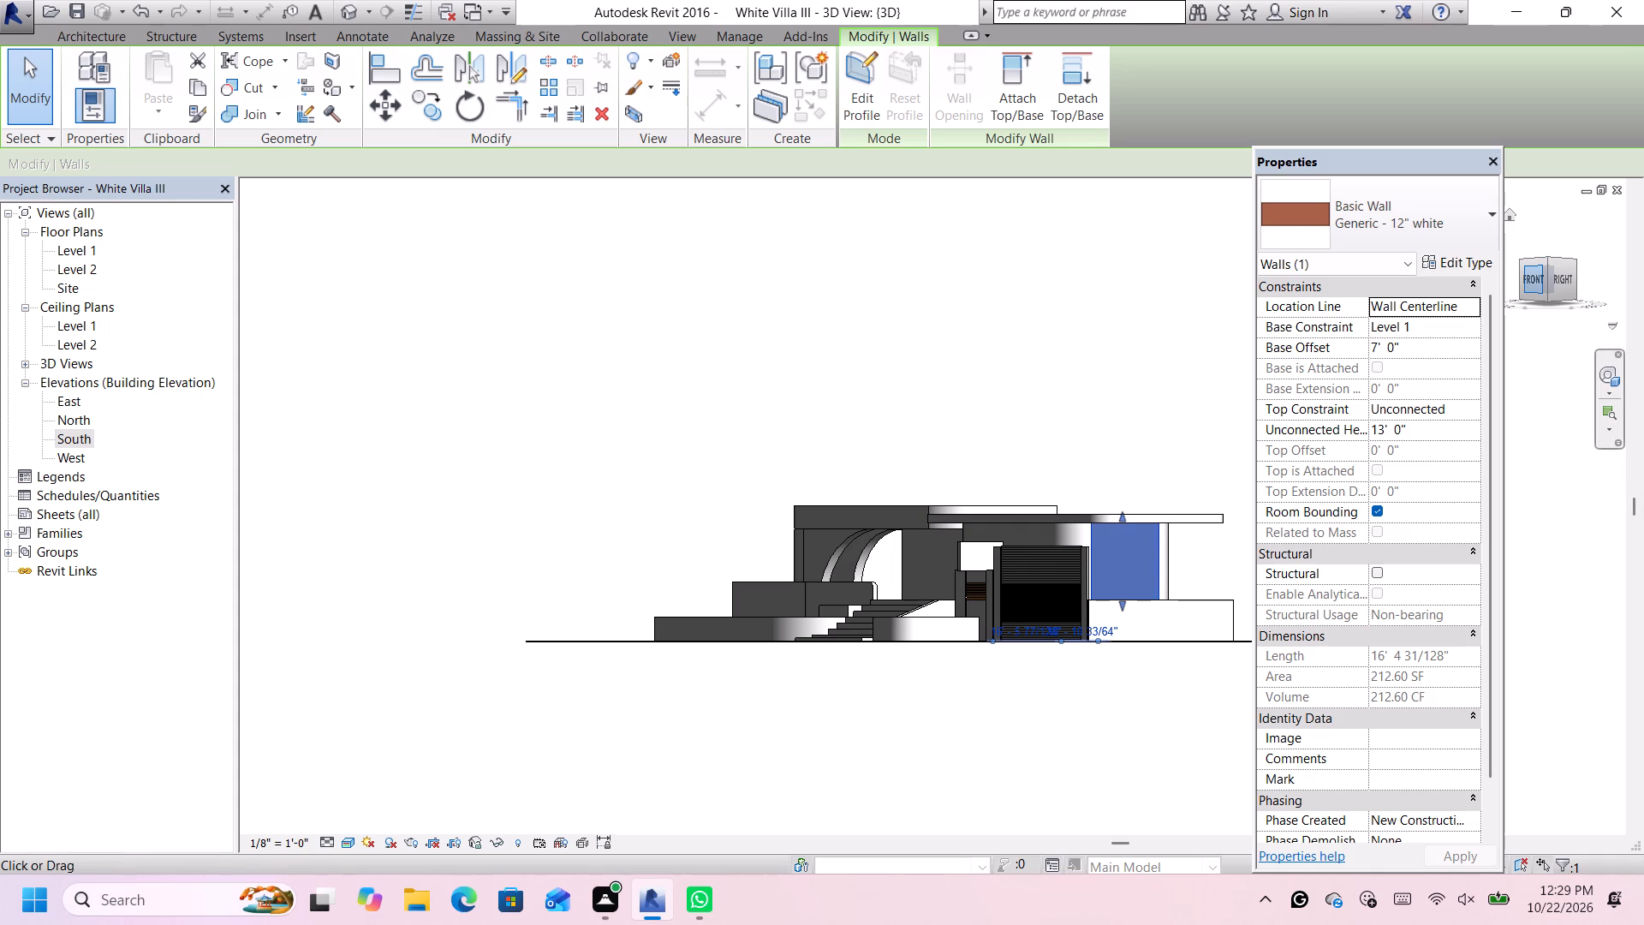
scroll(1021, 468, "down", 10)
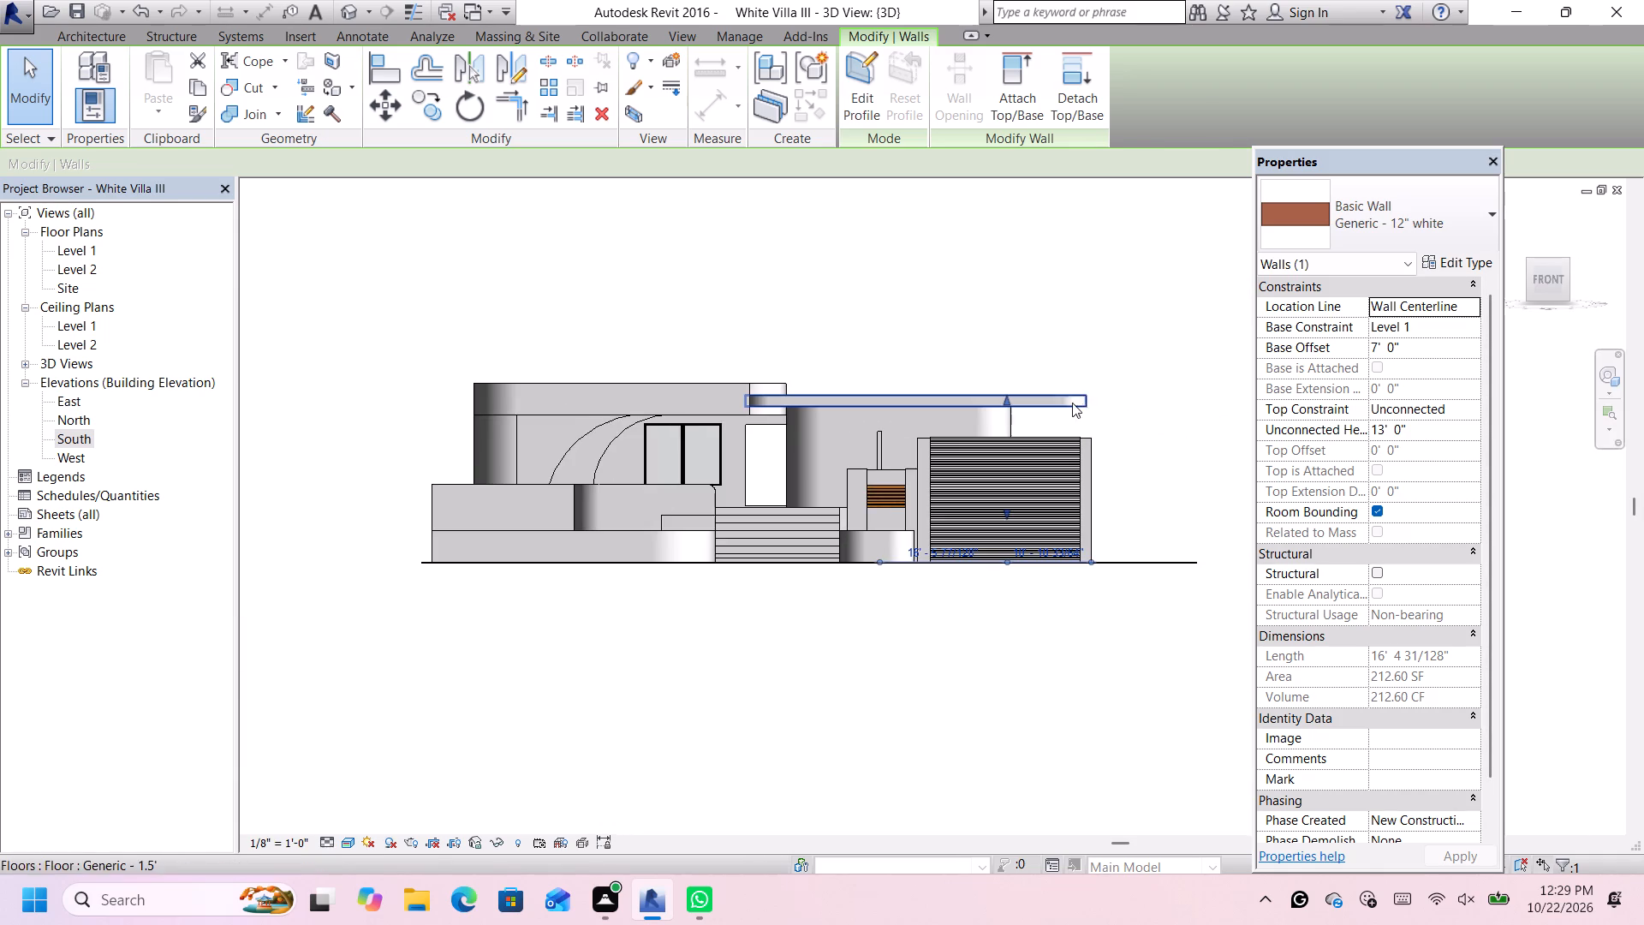
scroll(1120, 369, "up", 2)
key("Right")
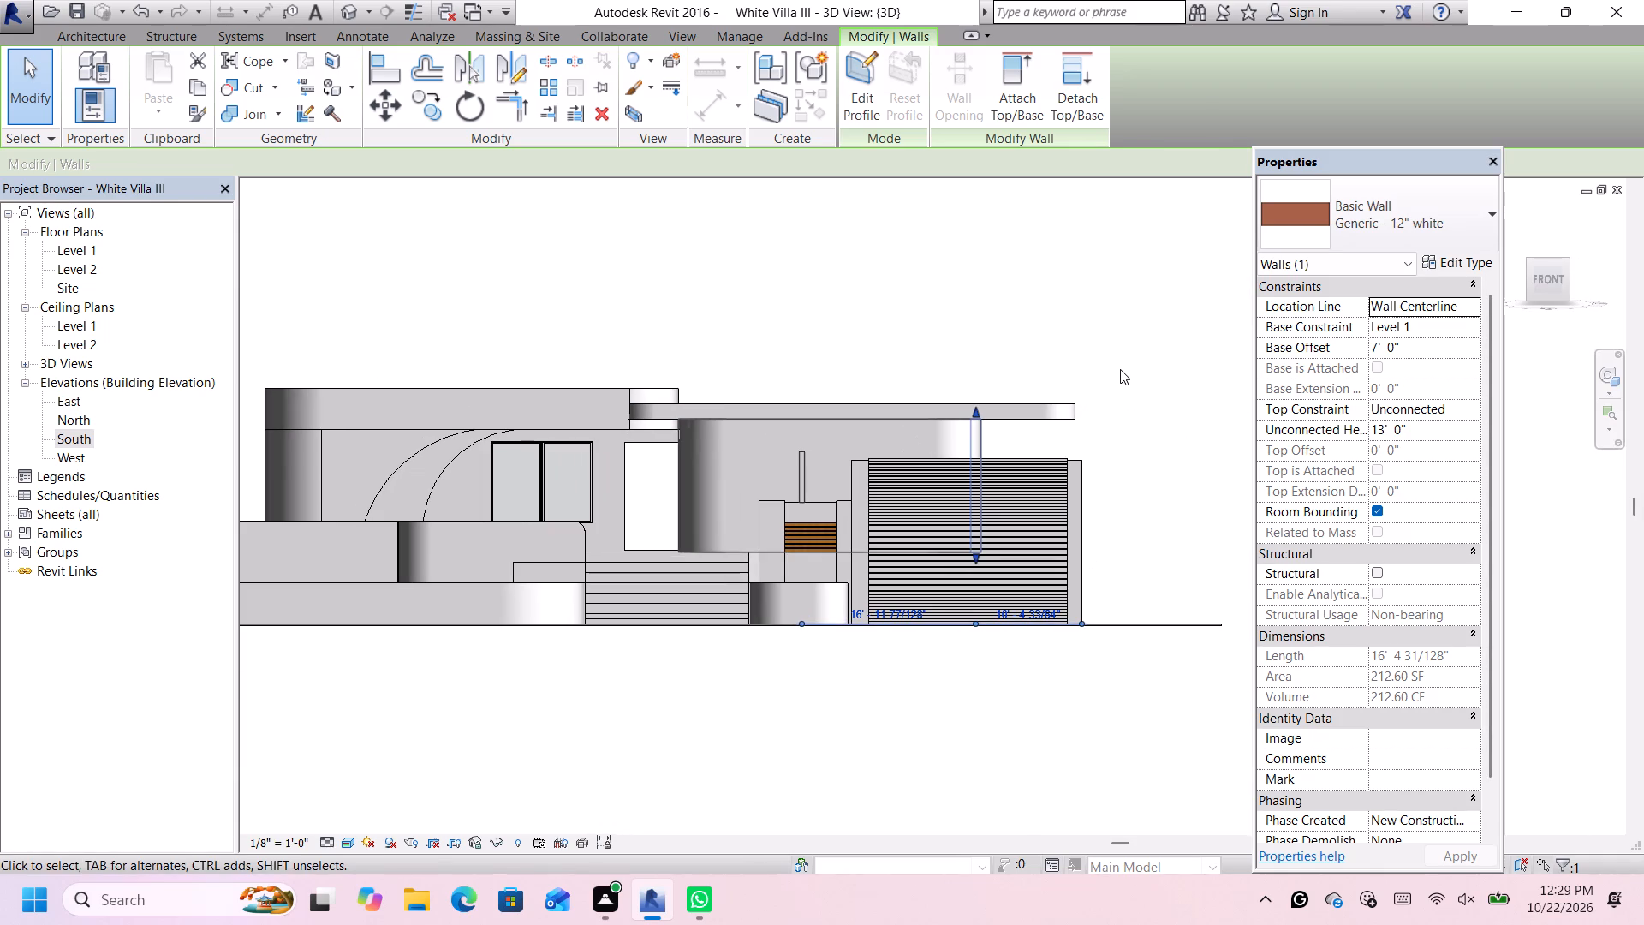
key("Right")
key("Right")
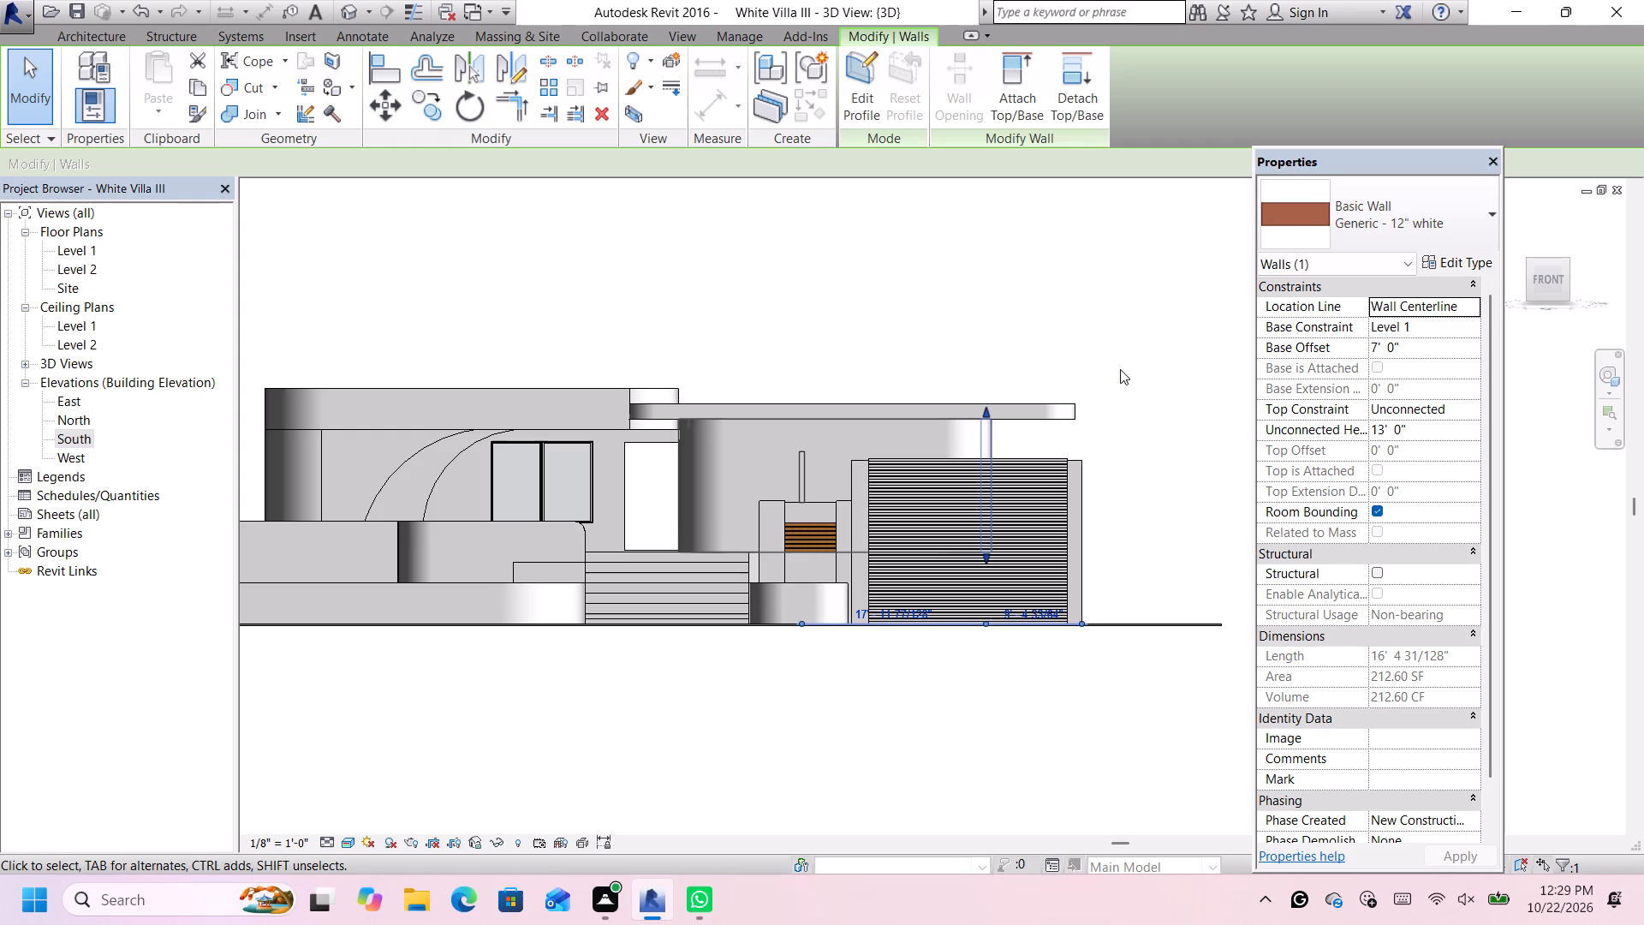
key("Right")
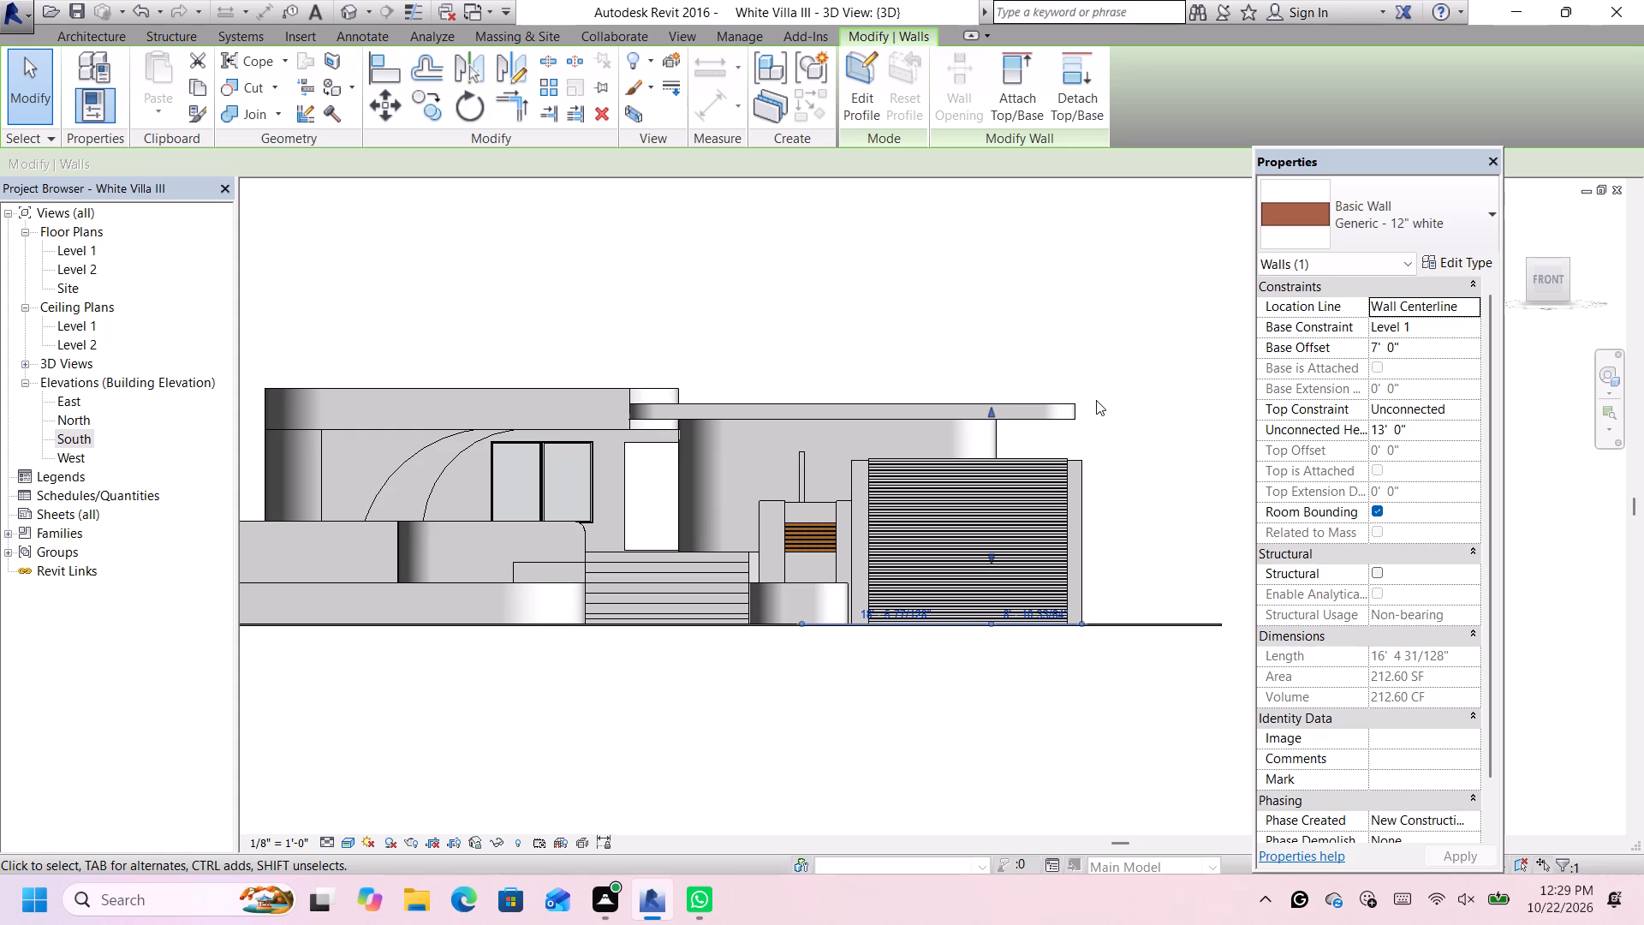
key("Left")
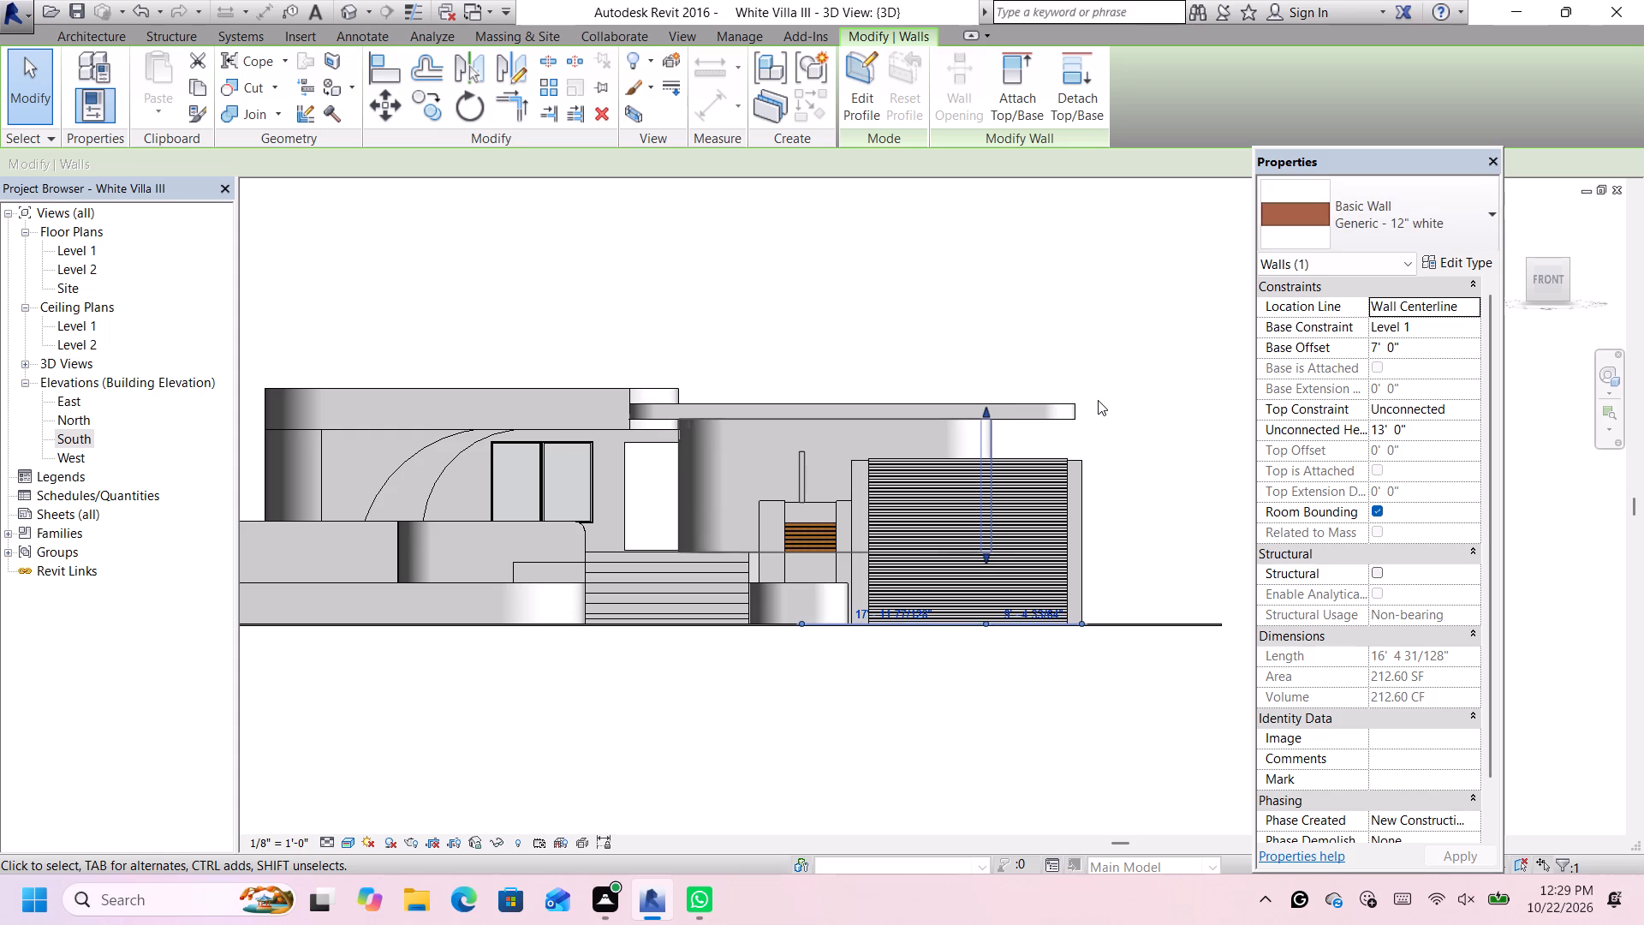
scroll(1102, 393, "down", 4)
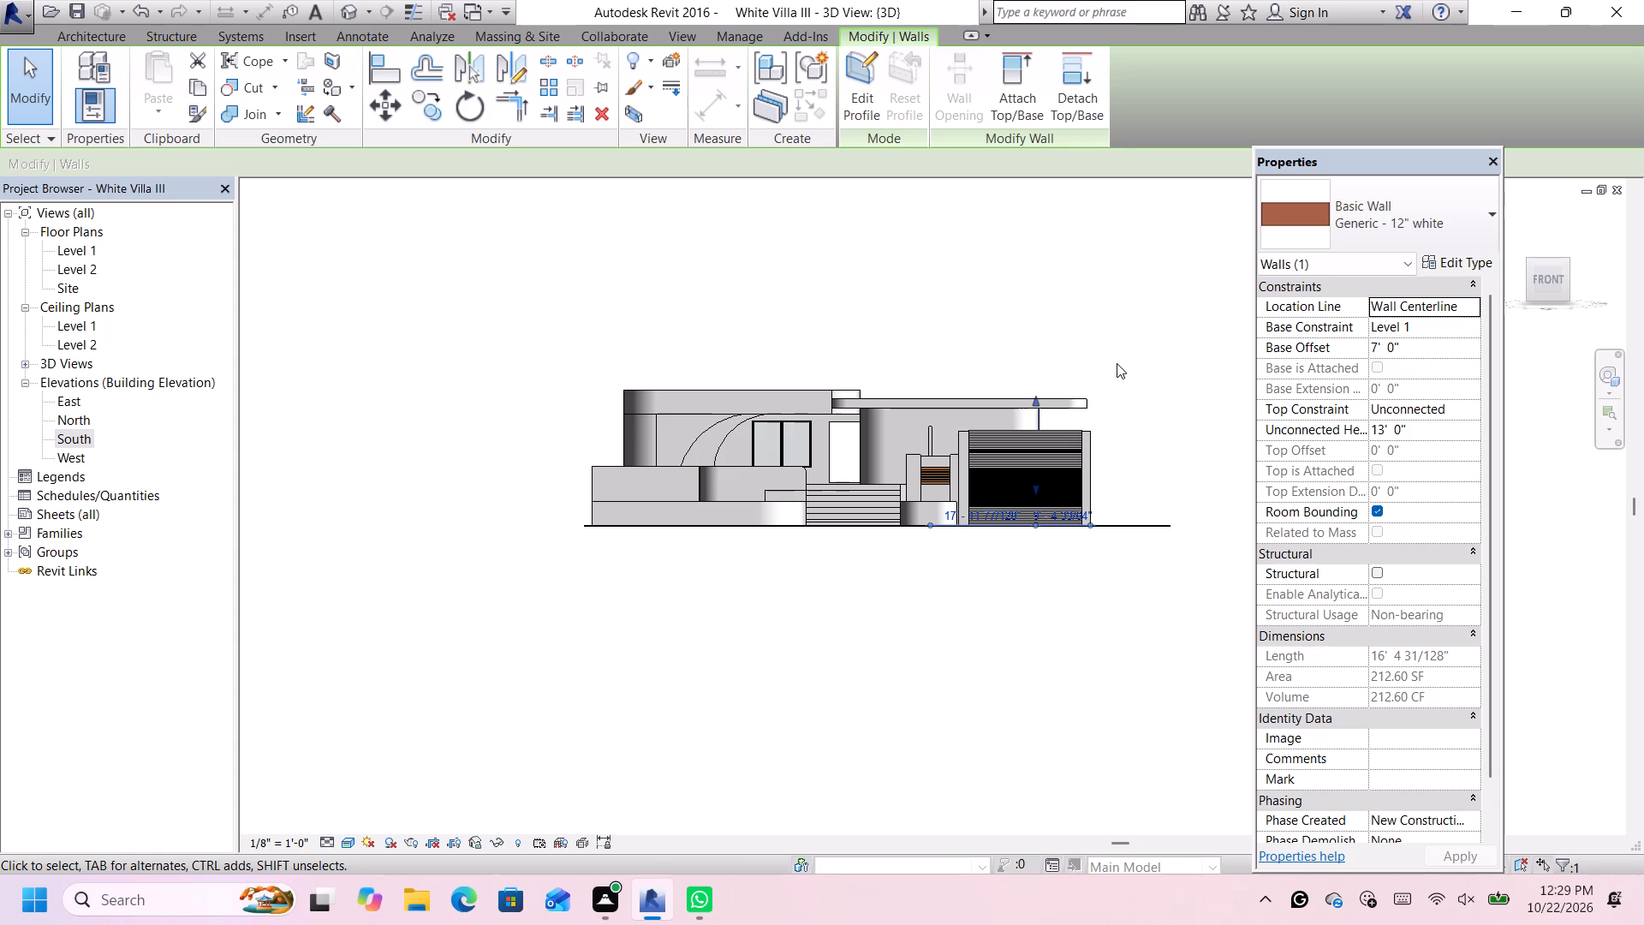
key("Left")
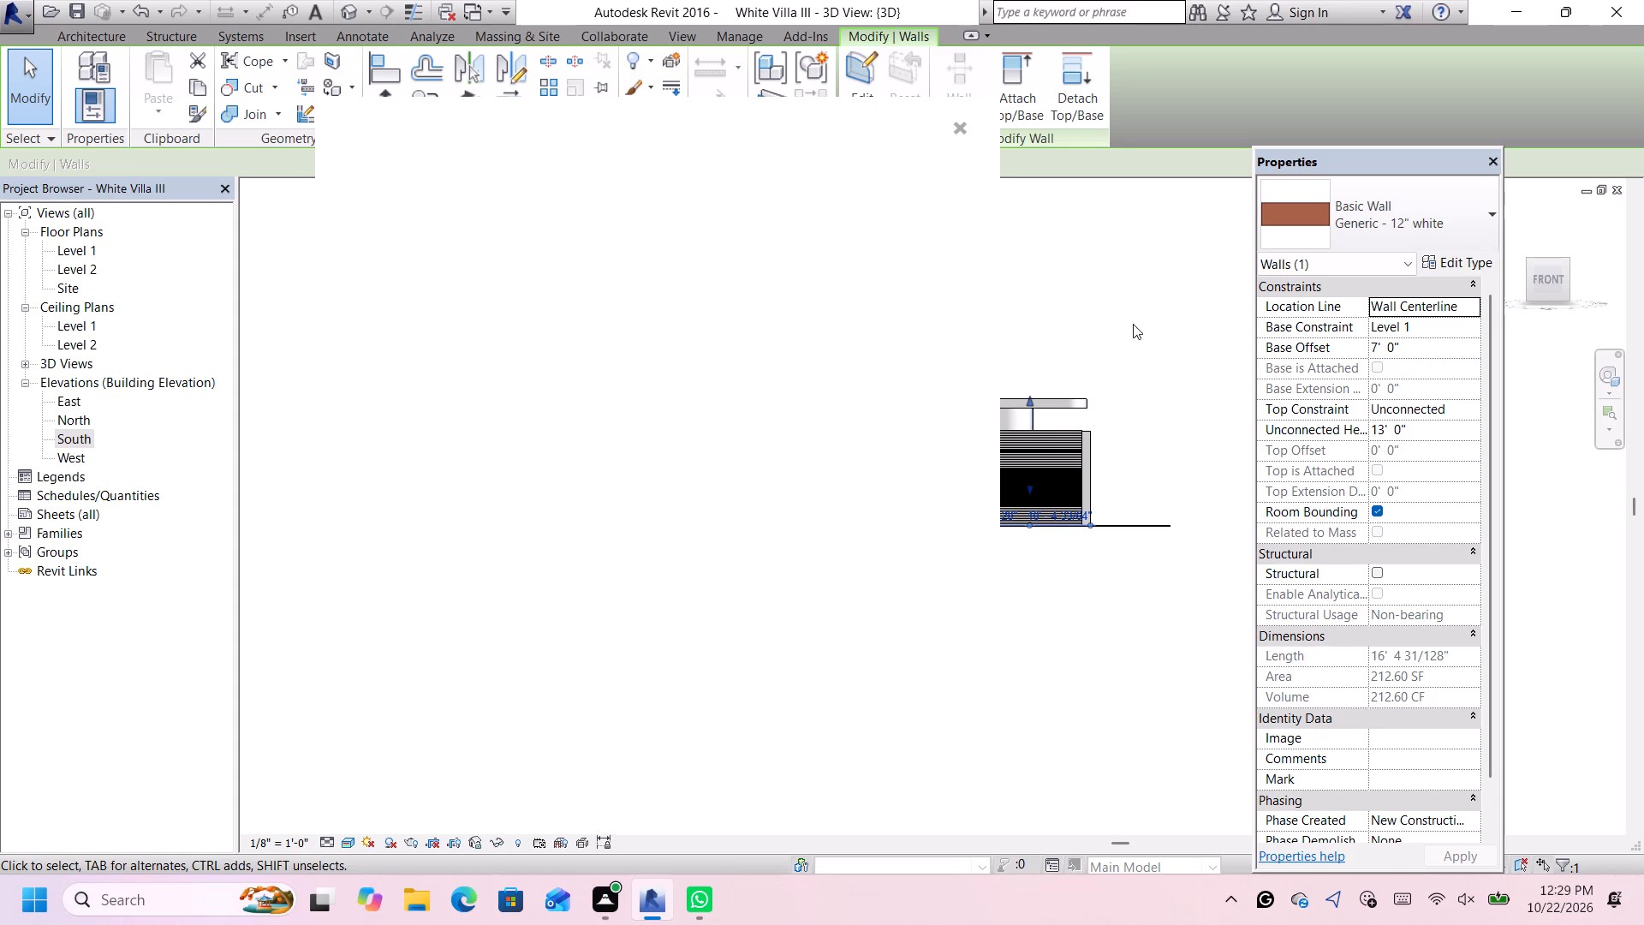
left_click(962, 124)
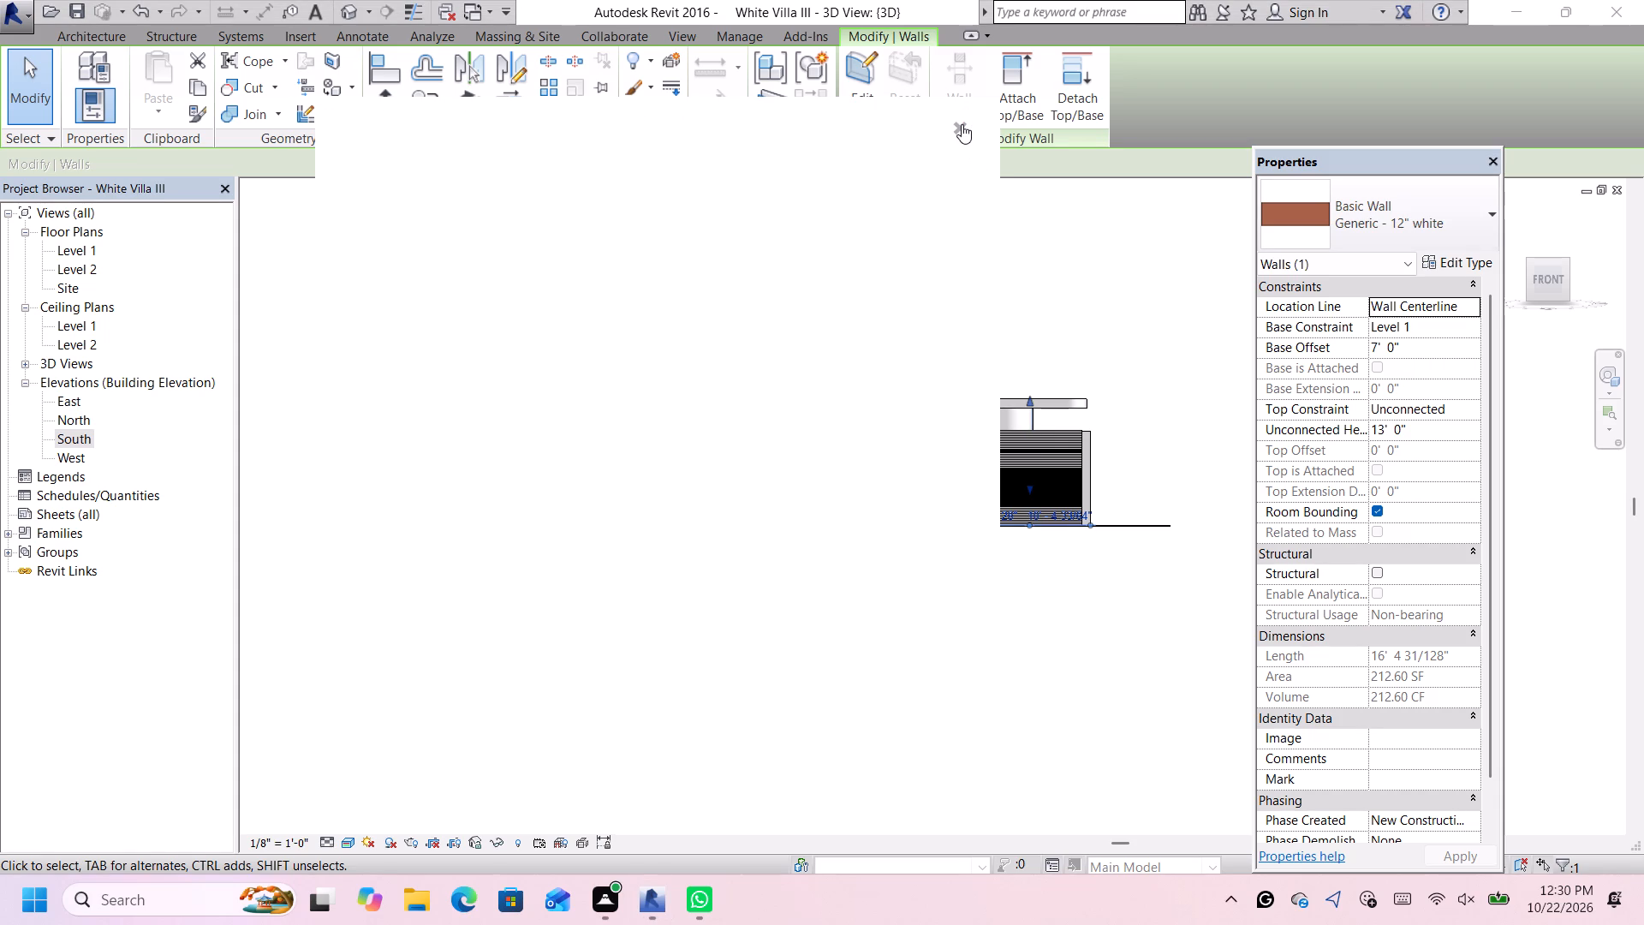
left_click(1152, 373)
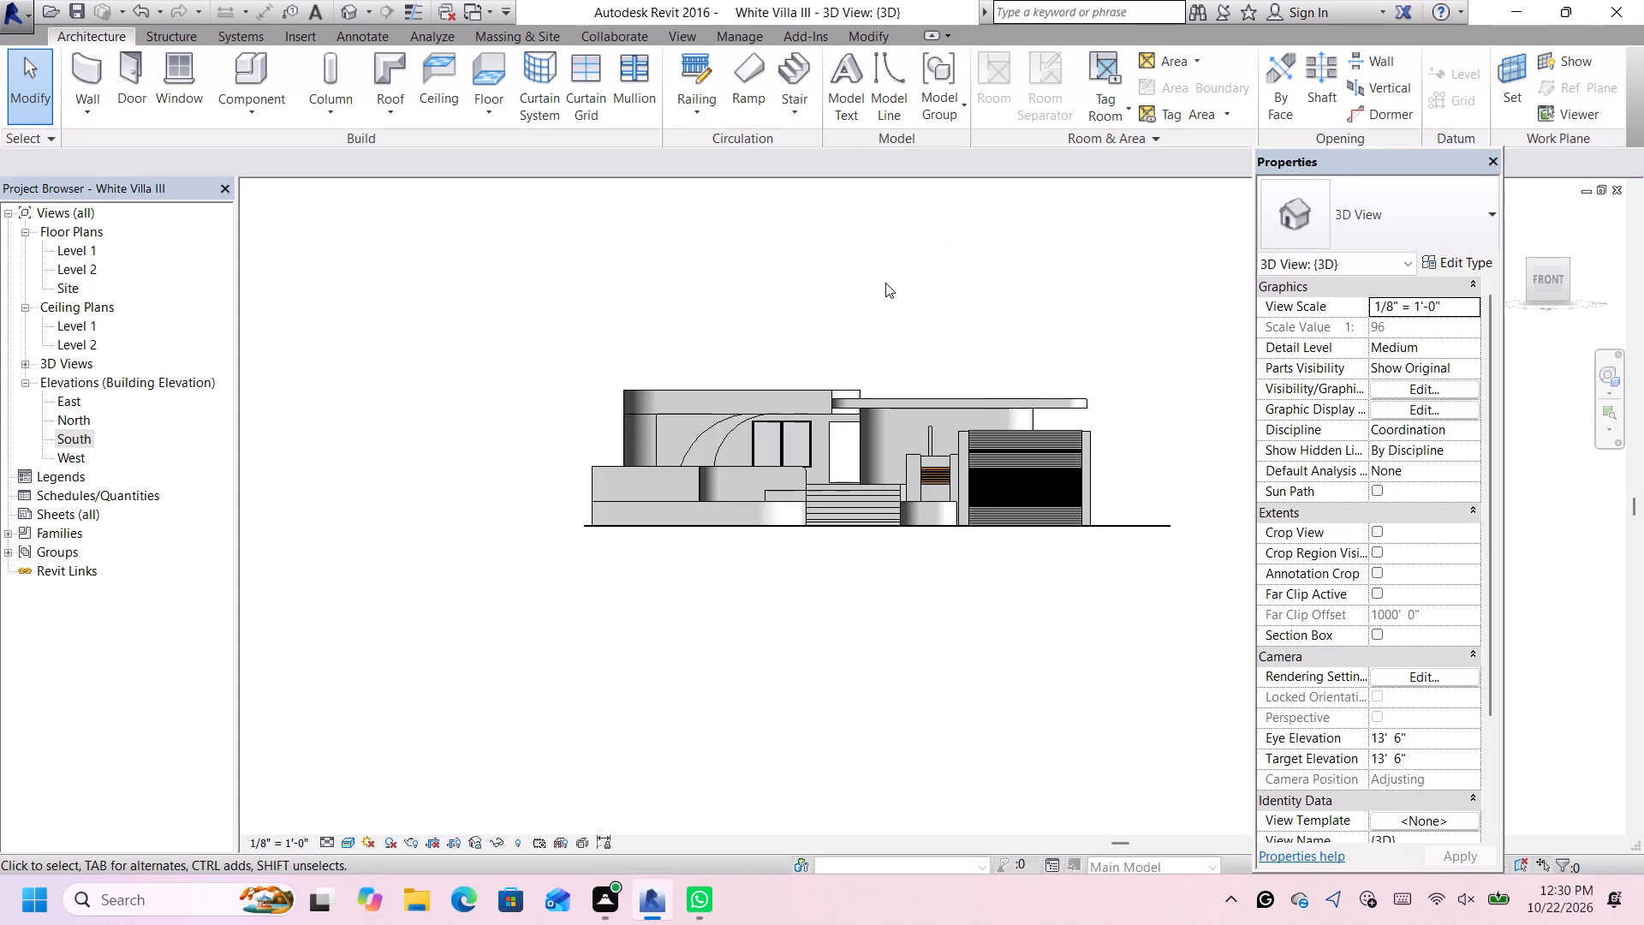
Nudge the Generic - 4' white west wall of the rounded-corner room a net two increments outward to the west in the isometric view.
scroll(864, 373, "up", 5)
scroll(783, 314, "down", 1)
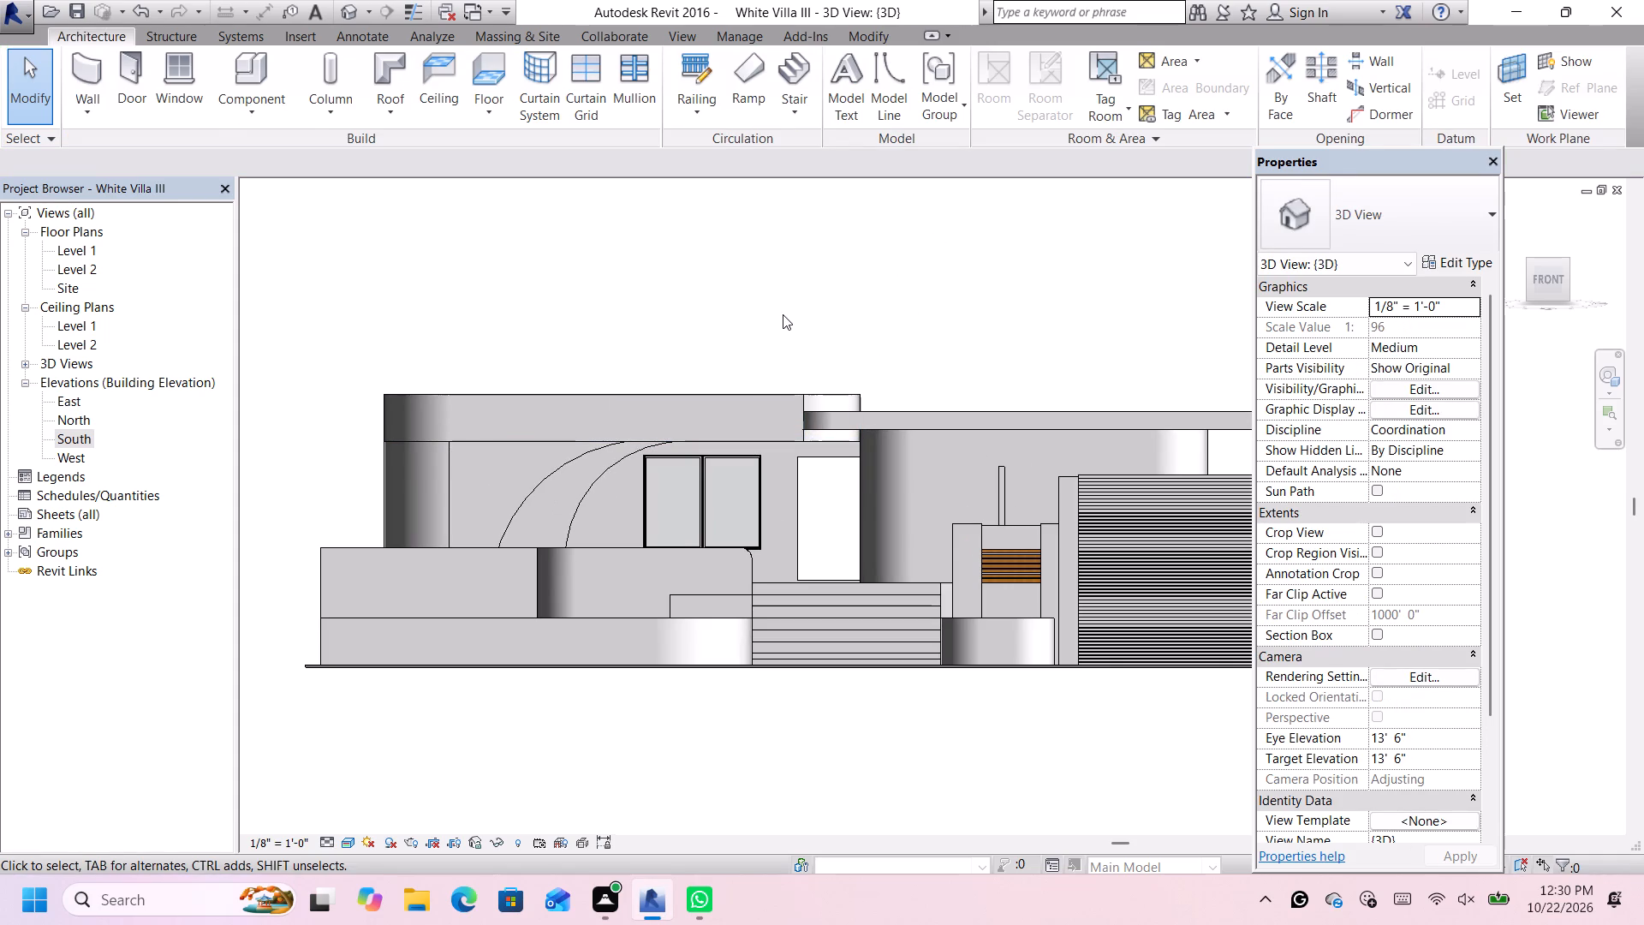
scroll(448, 408, "up", 1)
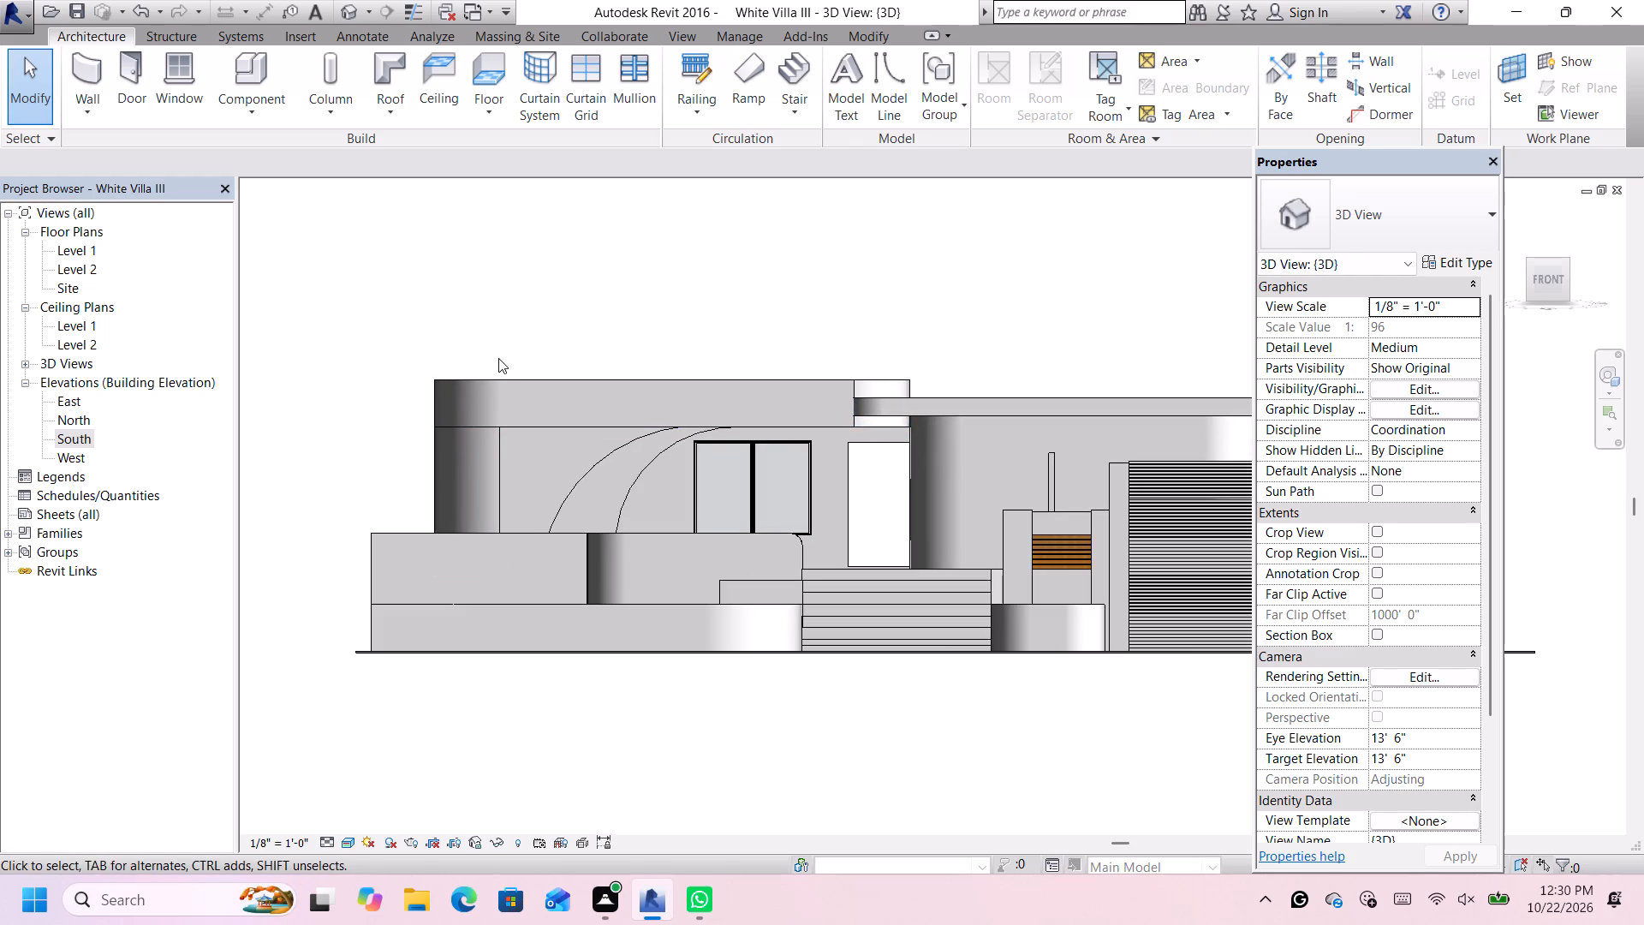
scroll(483, 367, "down", 3)
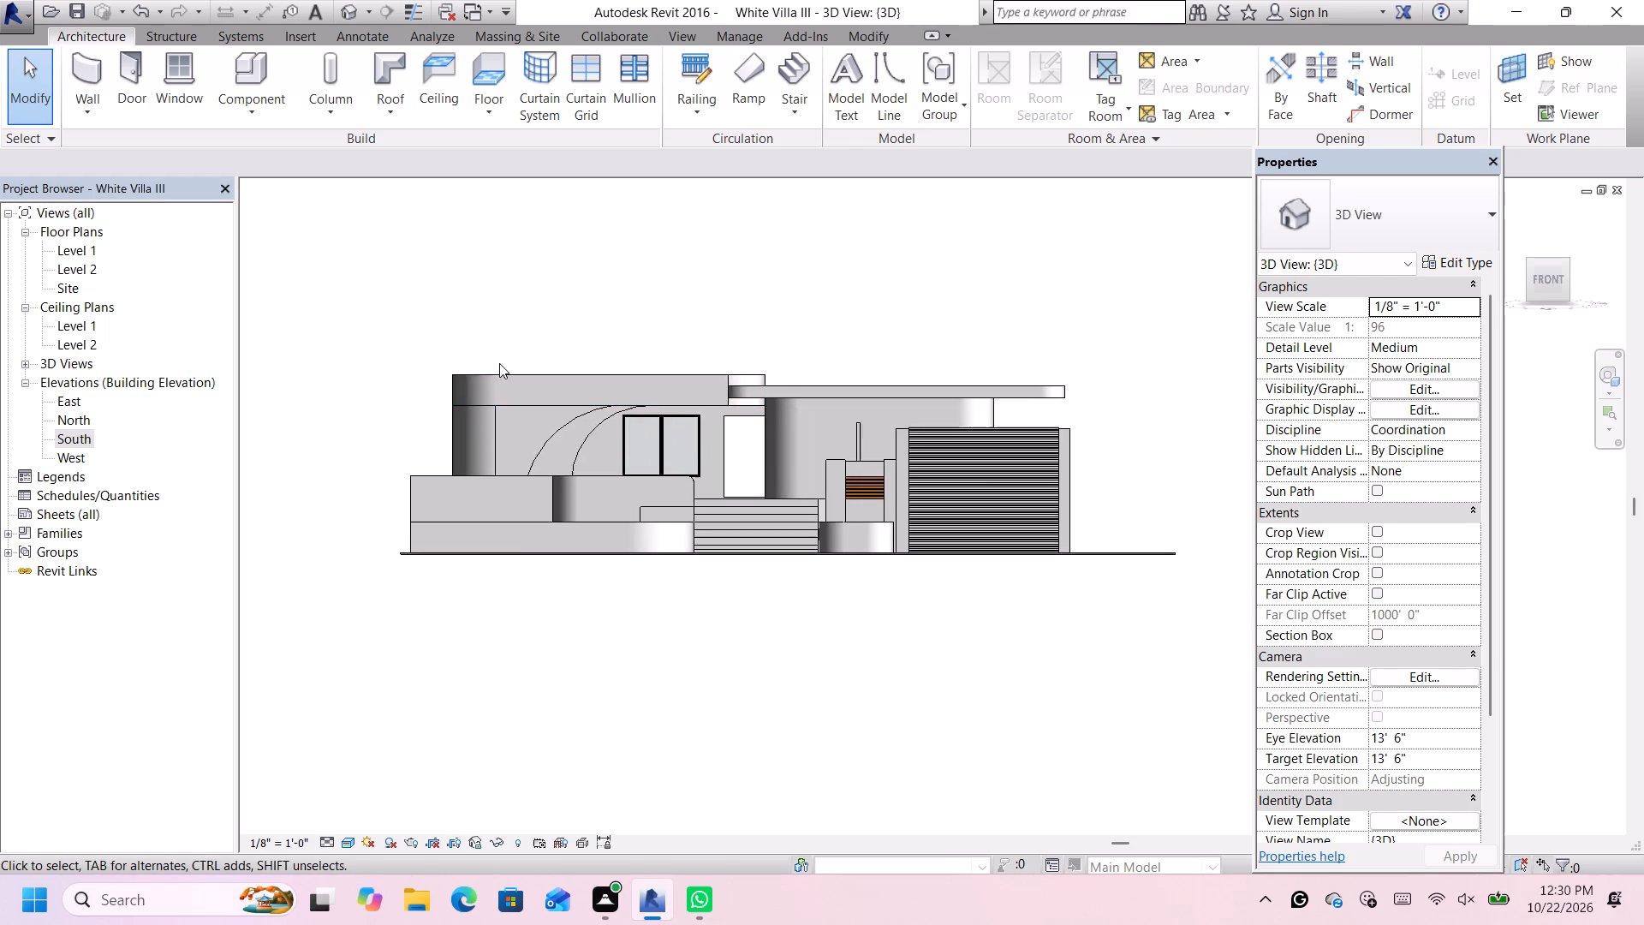
left_click(1530, 262)
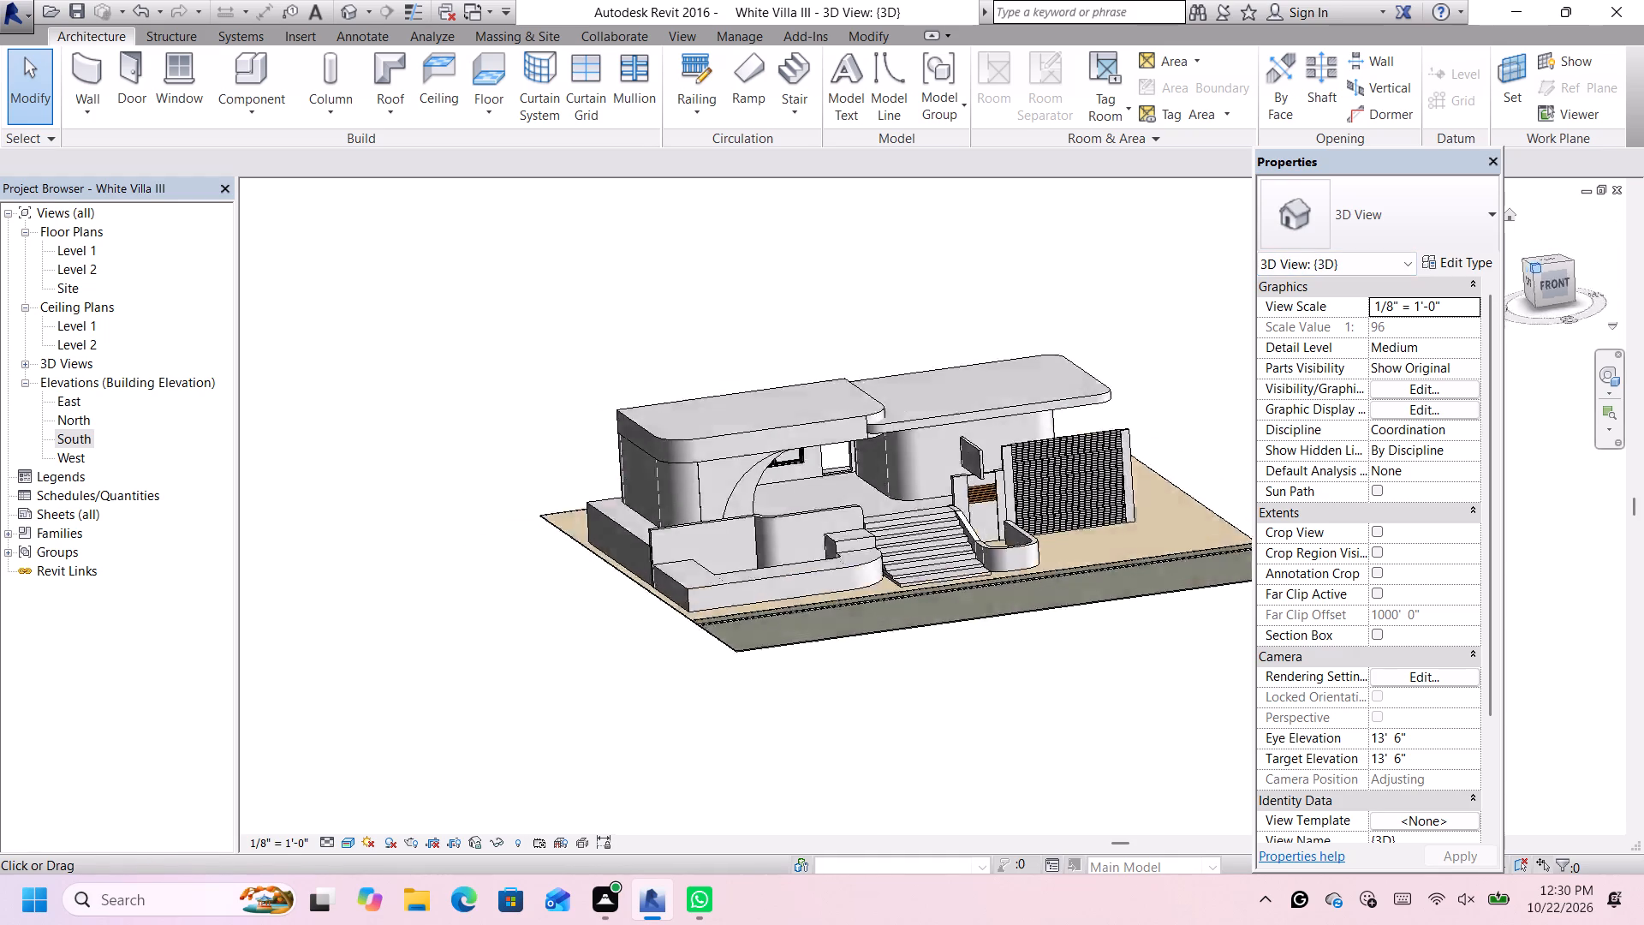
scroll(734, 561, "up", 1)
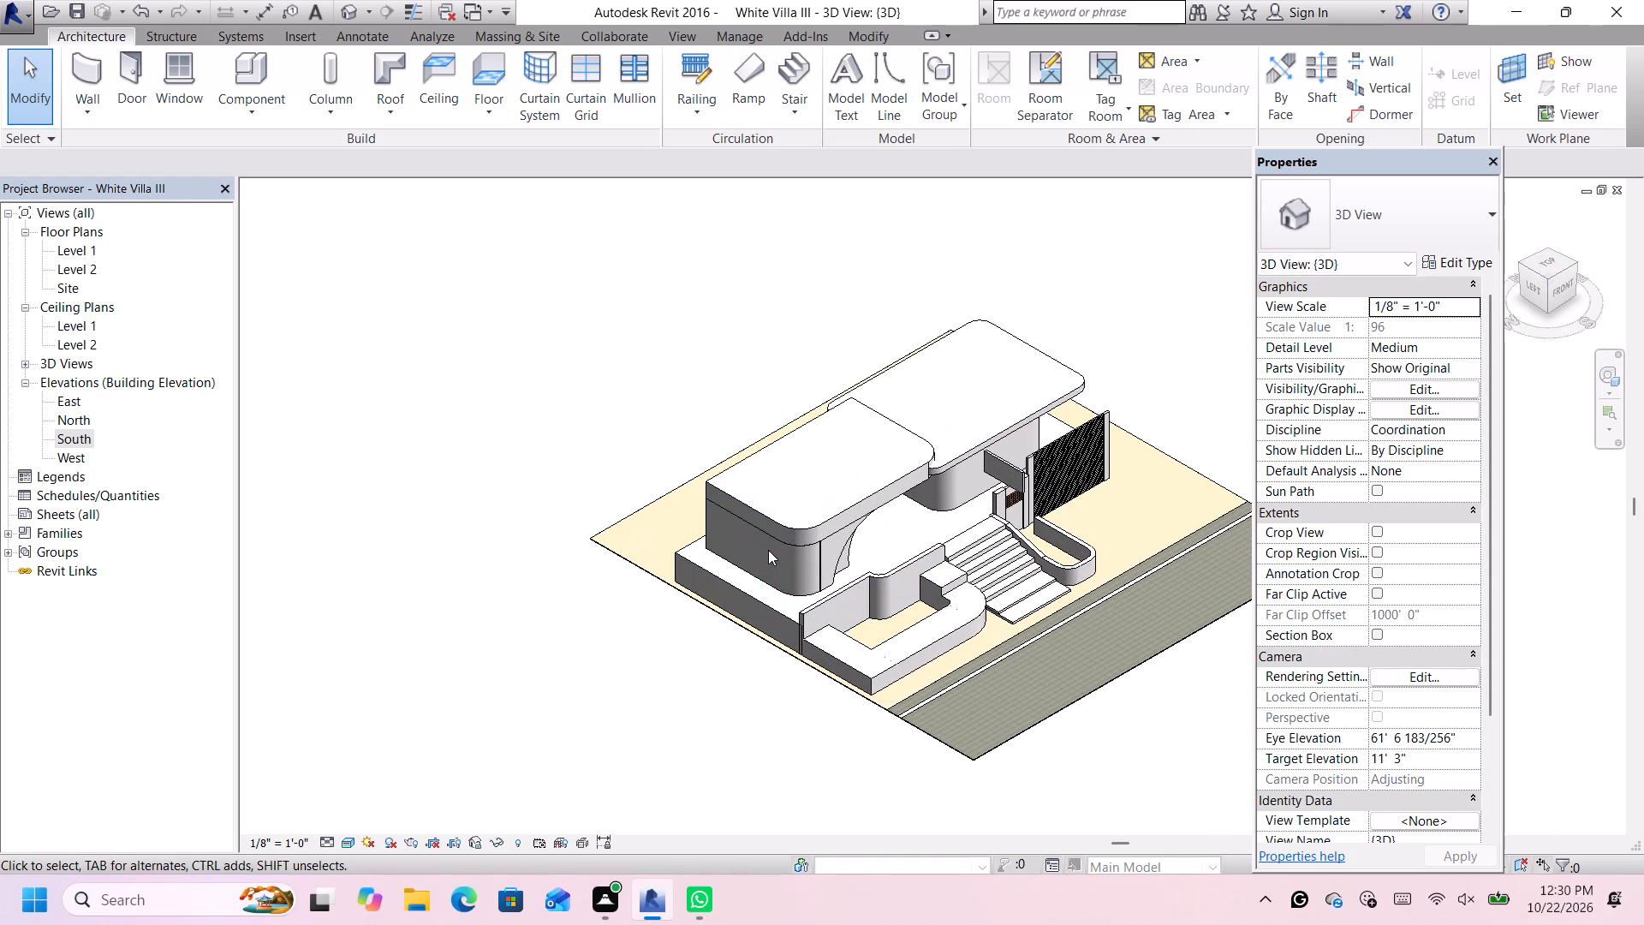
left_click(775, 552)
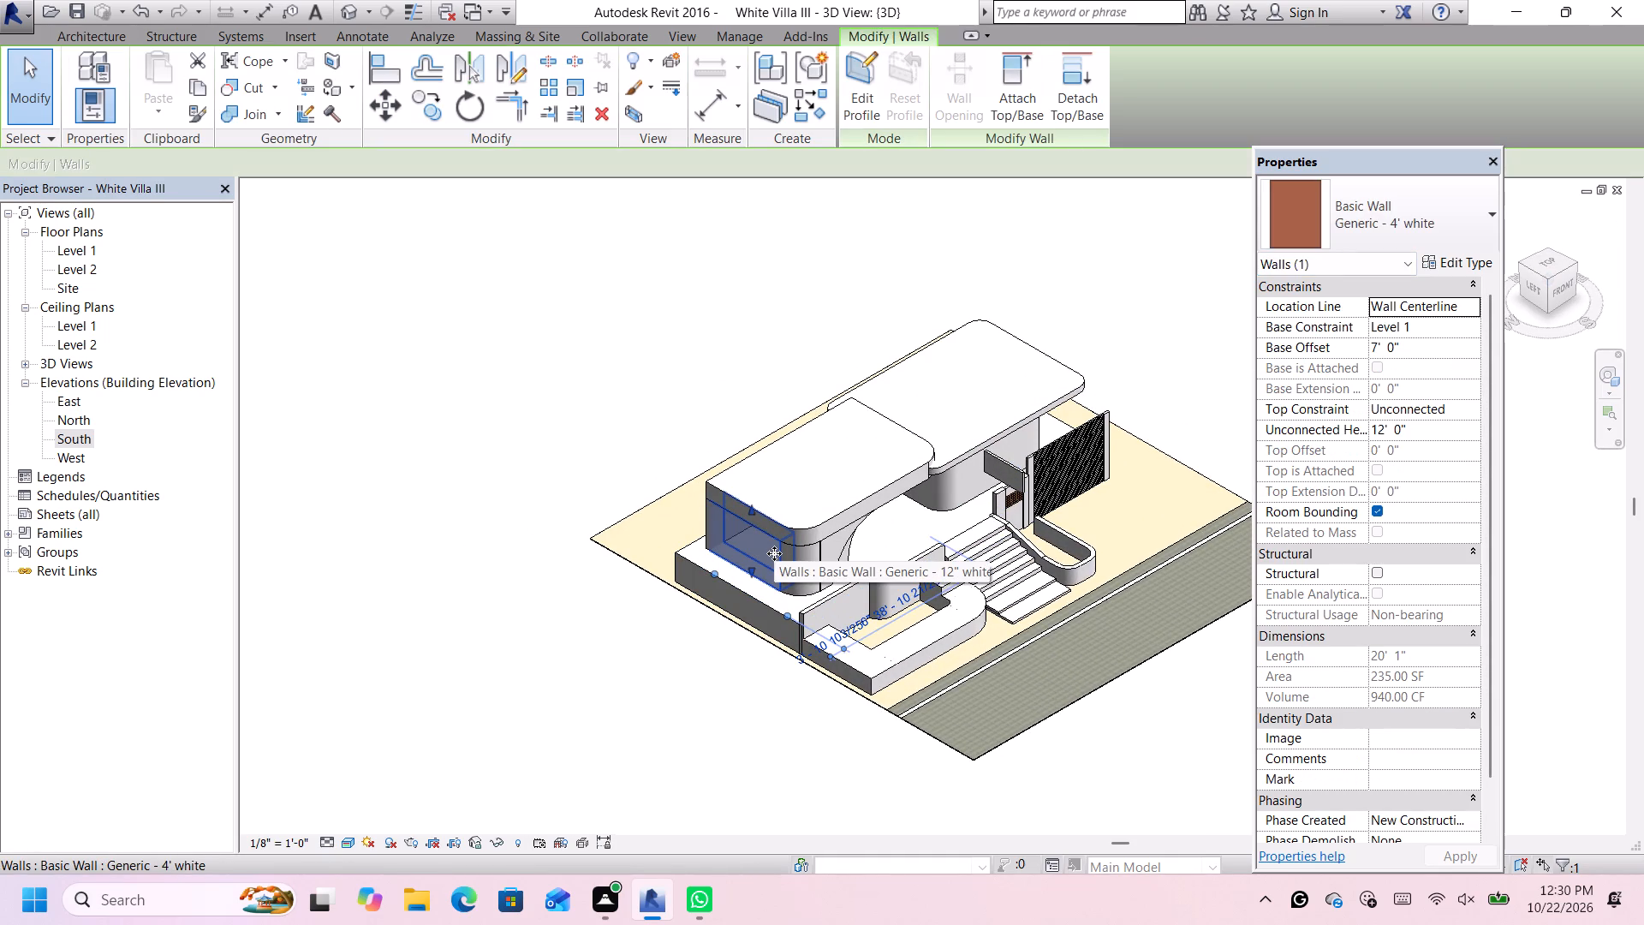
key("Left")
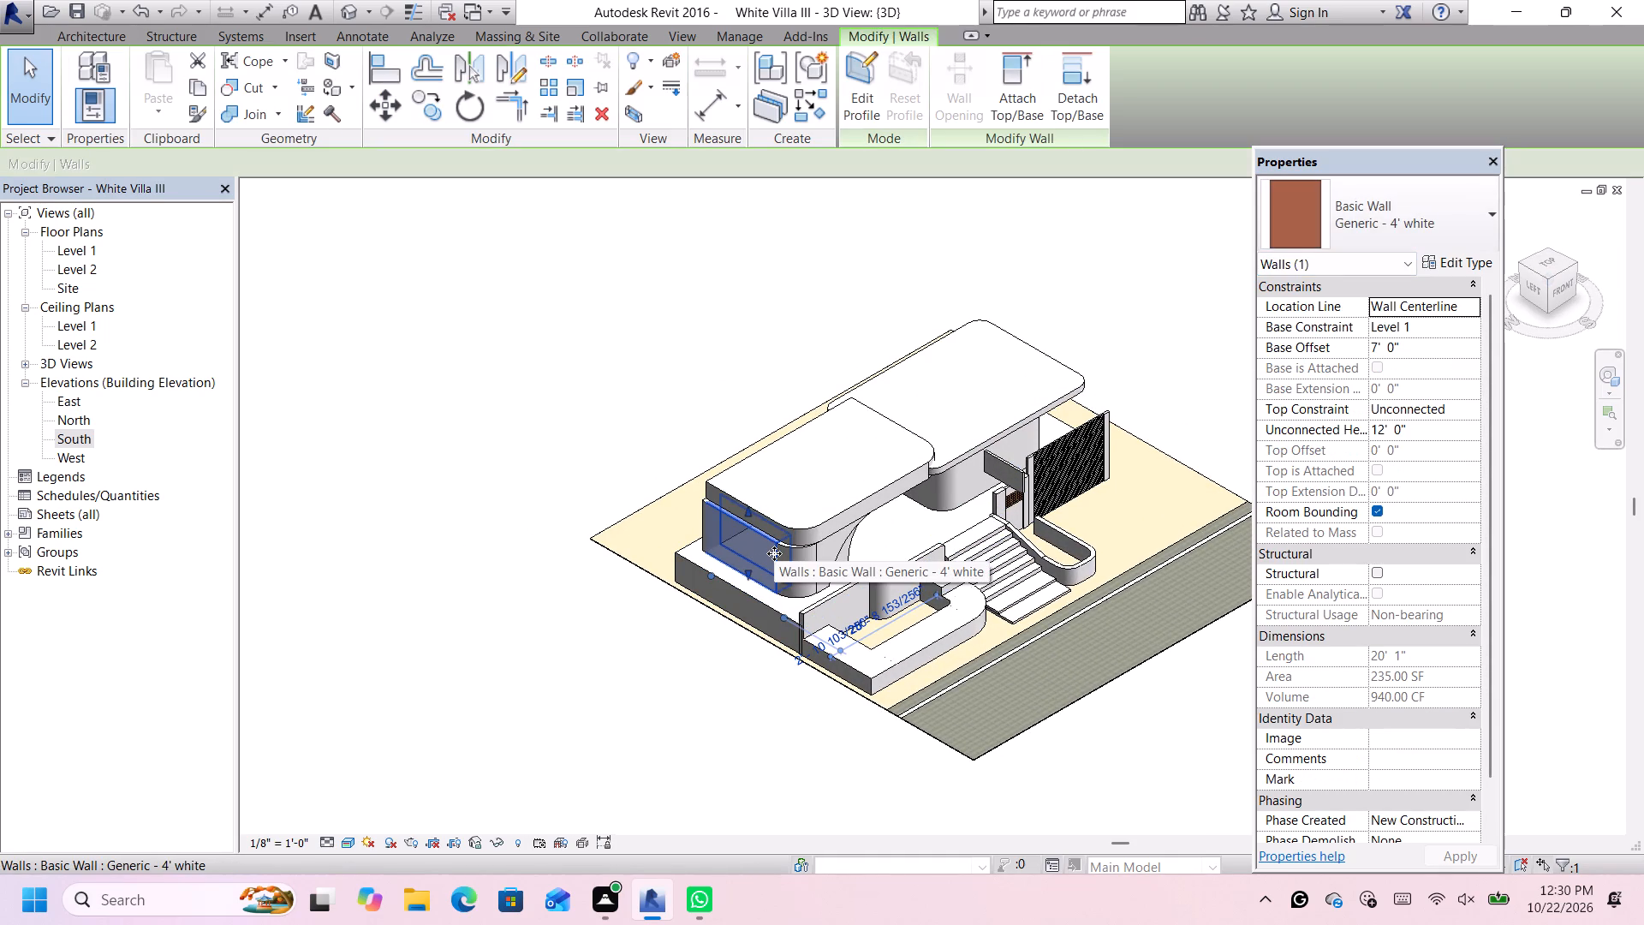
scroll(774, 553, "up", 1)
key("Left")
key("Left")
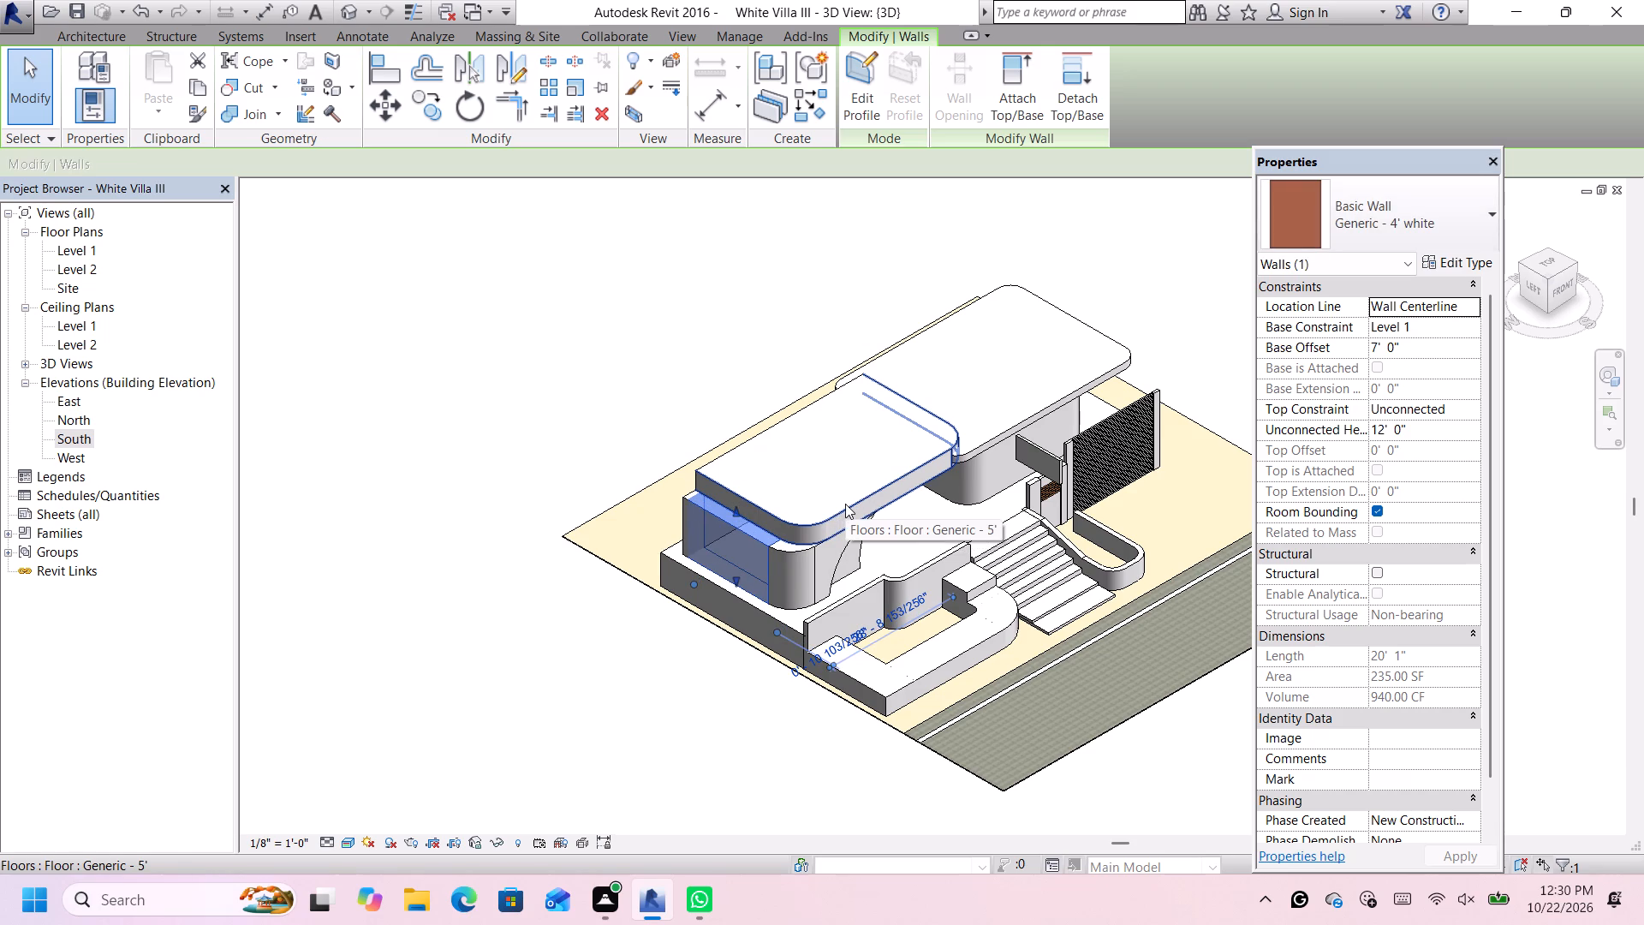
key("Right")
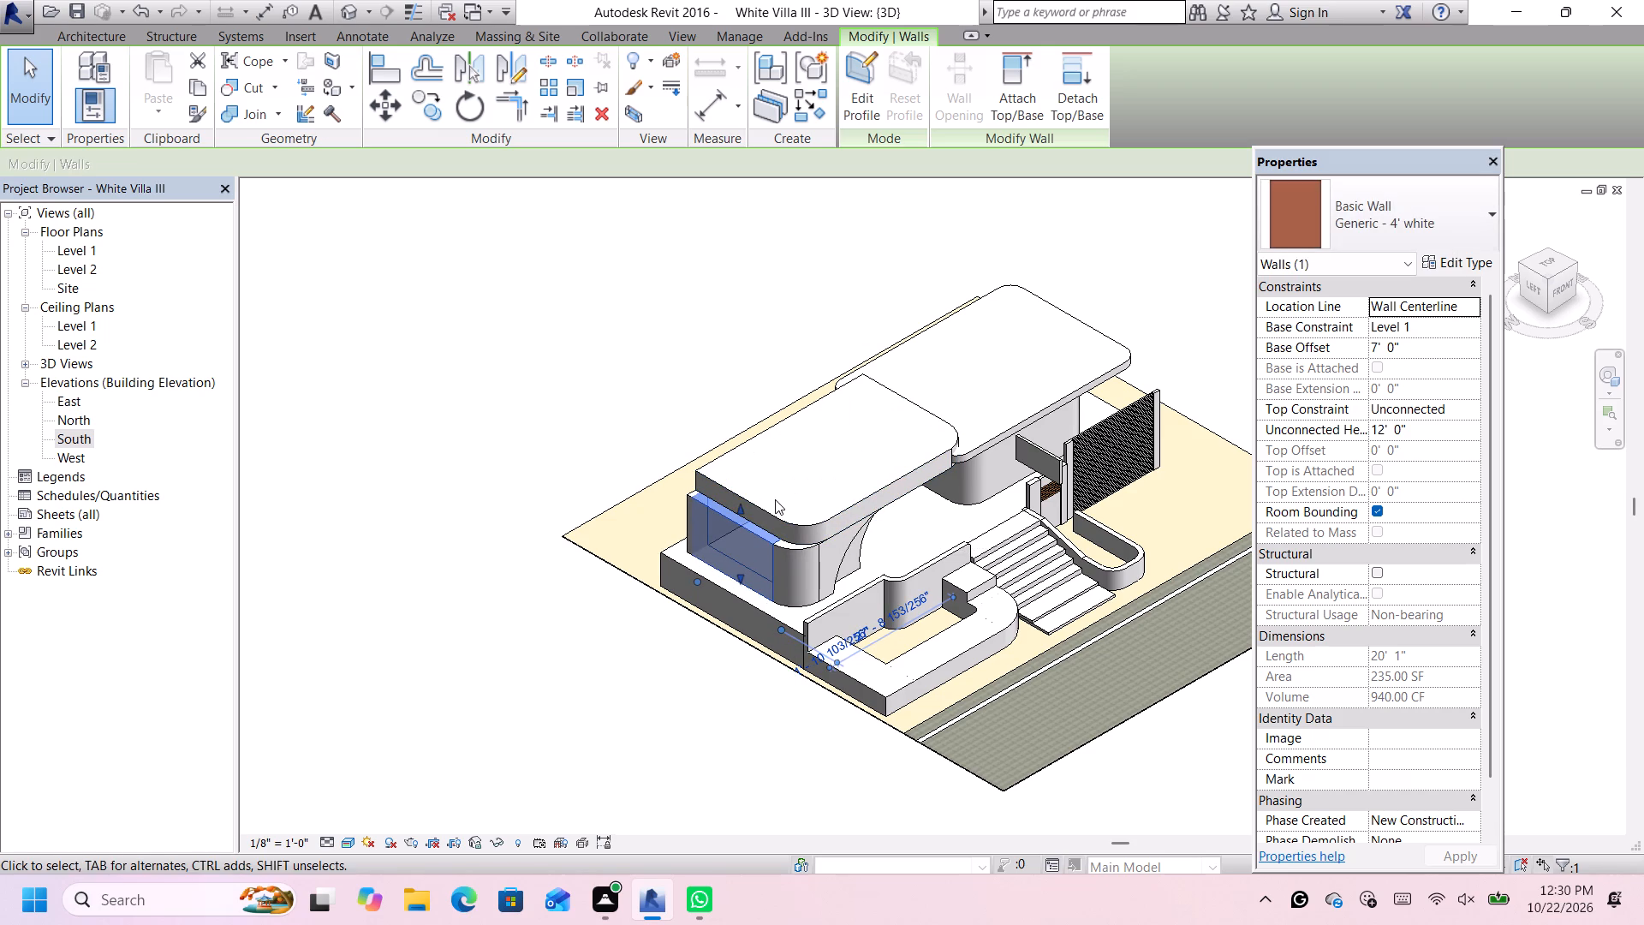
Edit the Generic - 5' roof slab's boundary in the top view, moving its west edge 2 feet outward, then finish the sketch and deselect the slab.
double_click(777, 511)
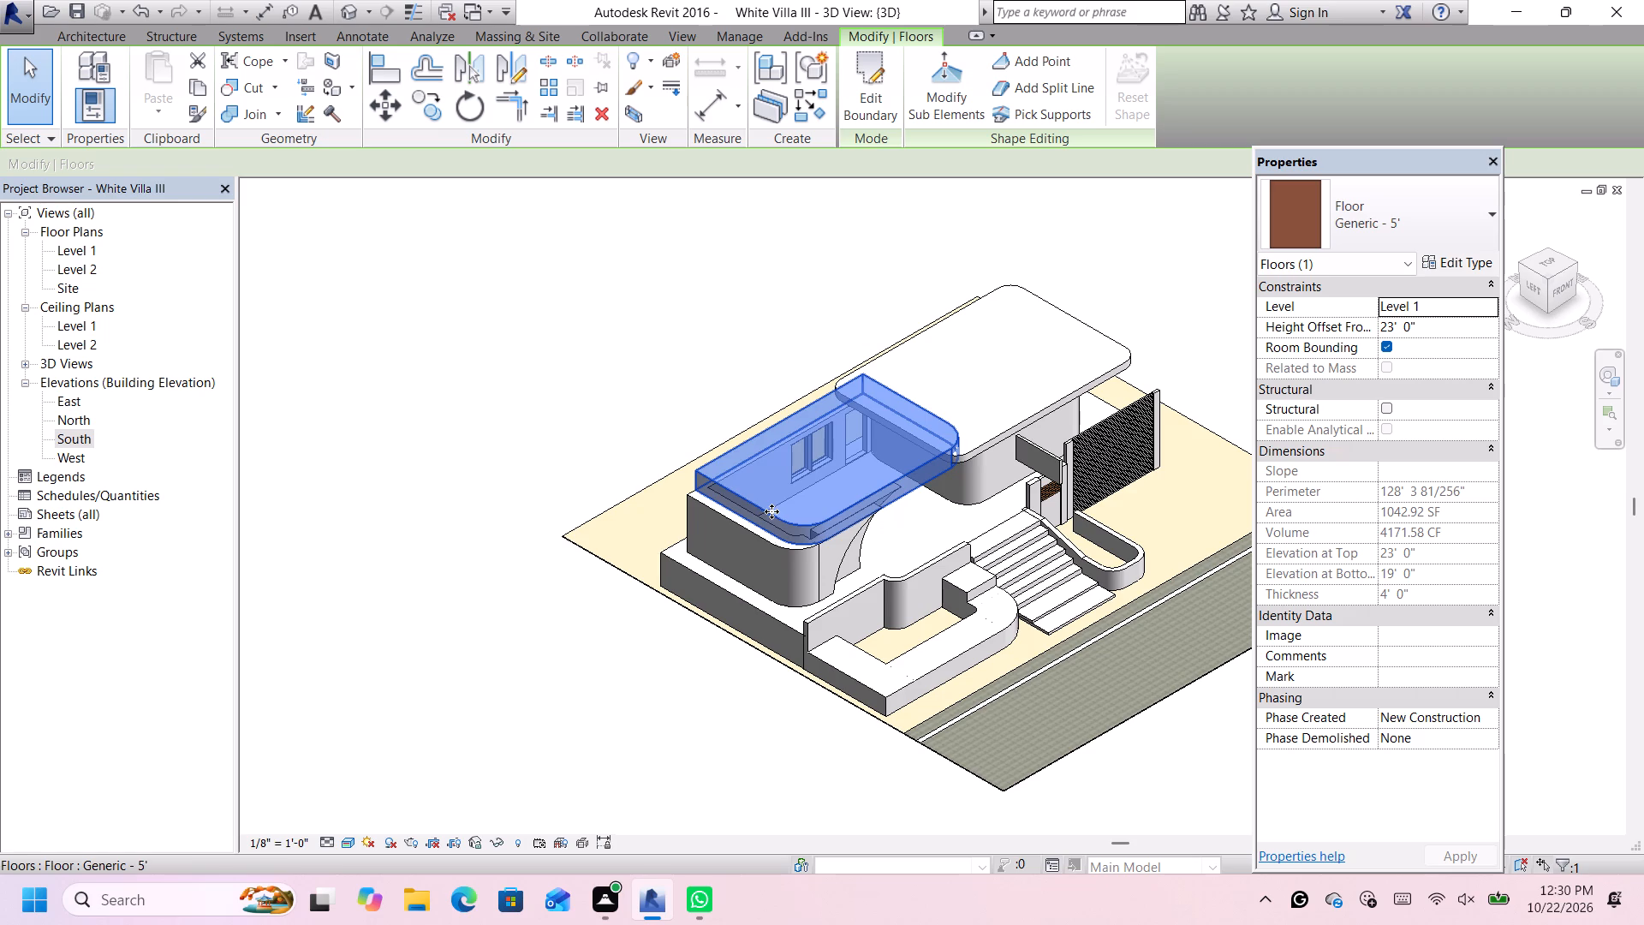
double_click(781, 501)
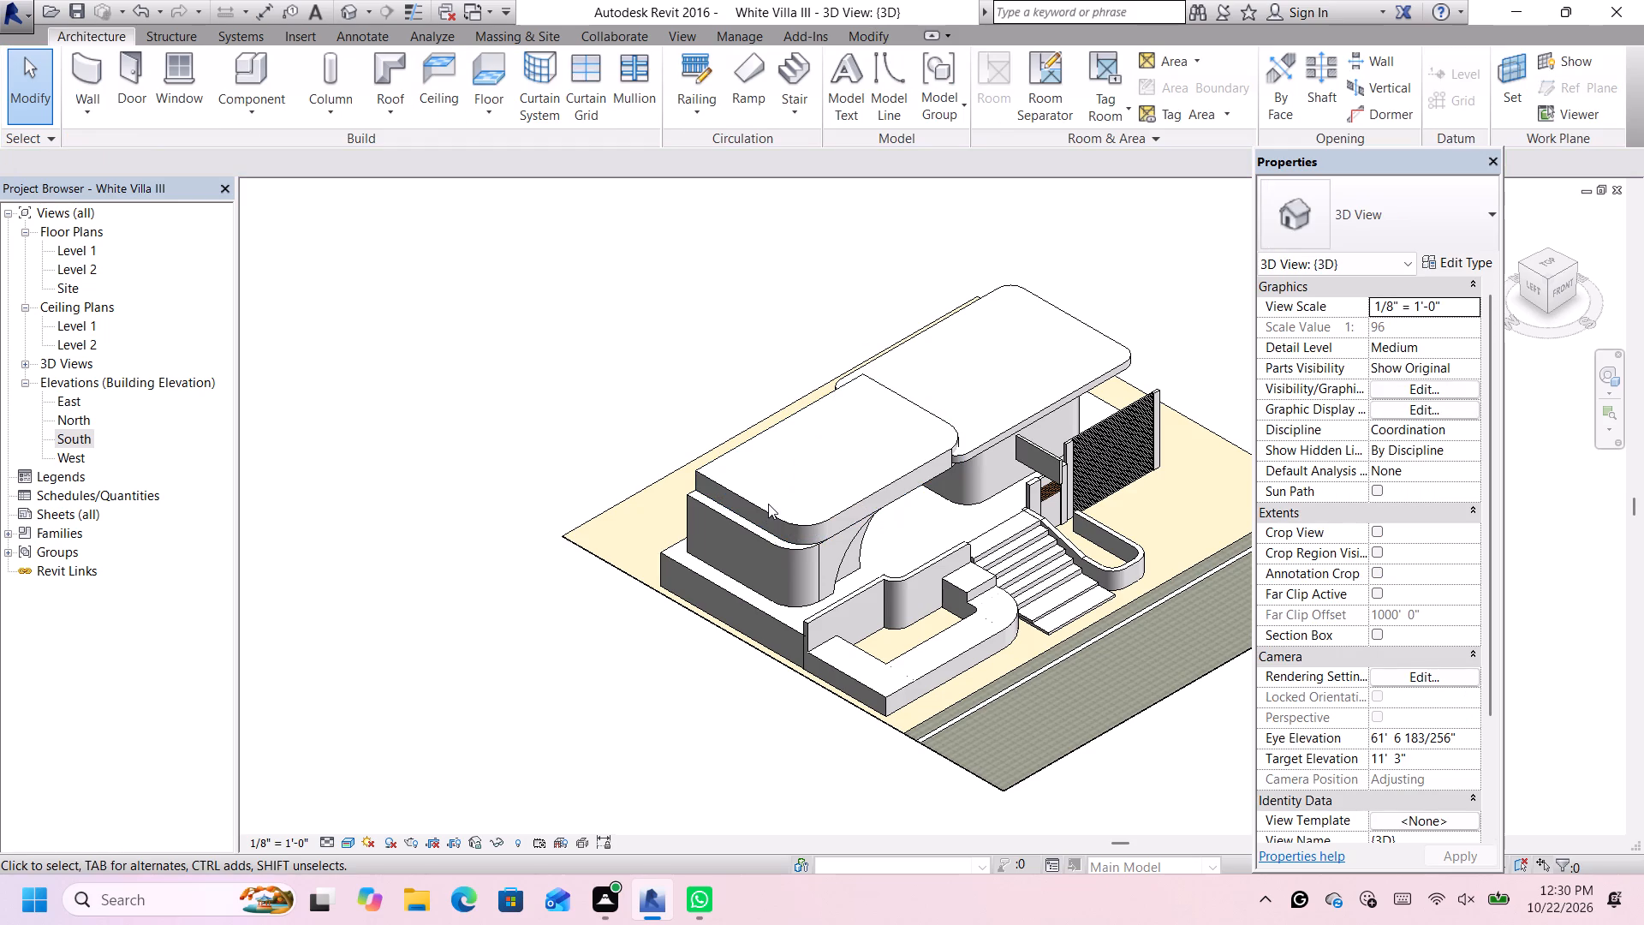
triple_click(768, 505)
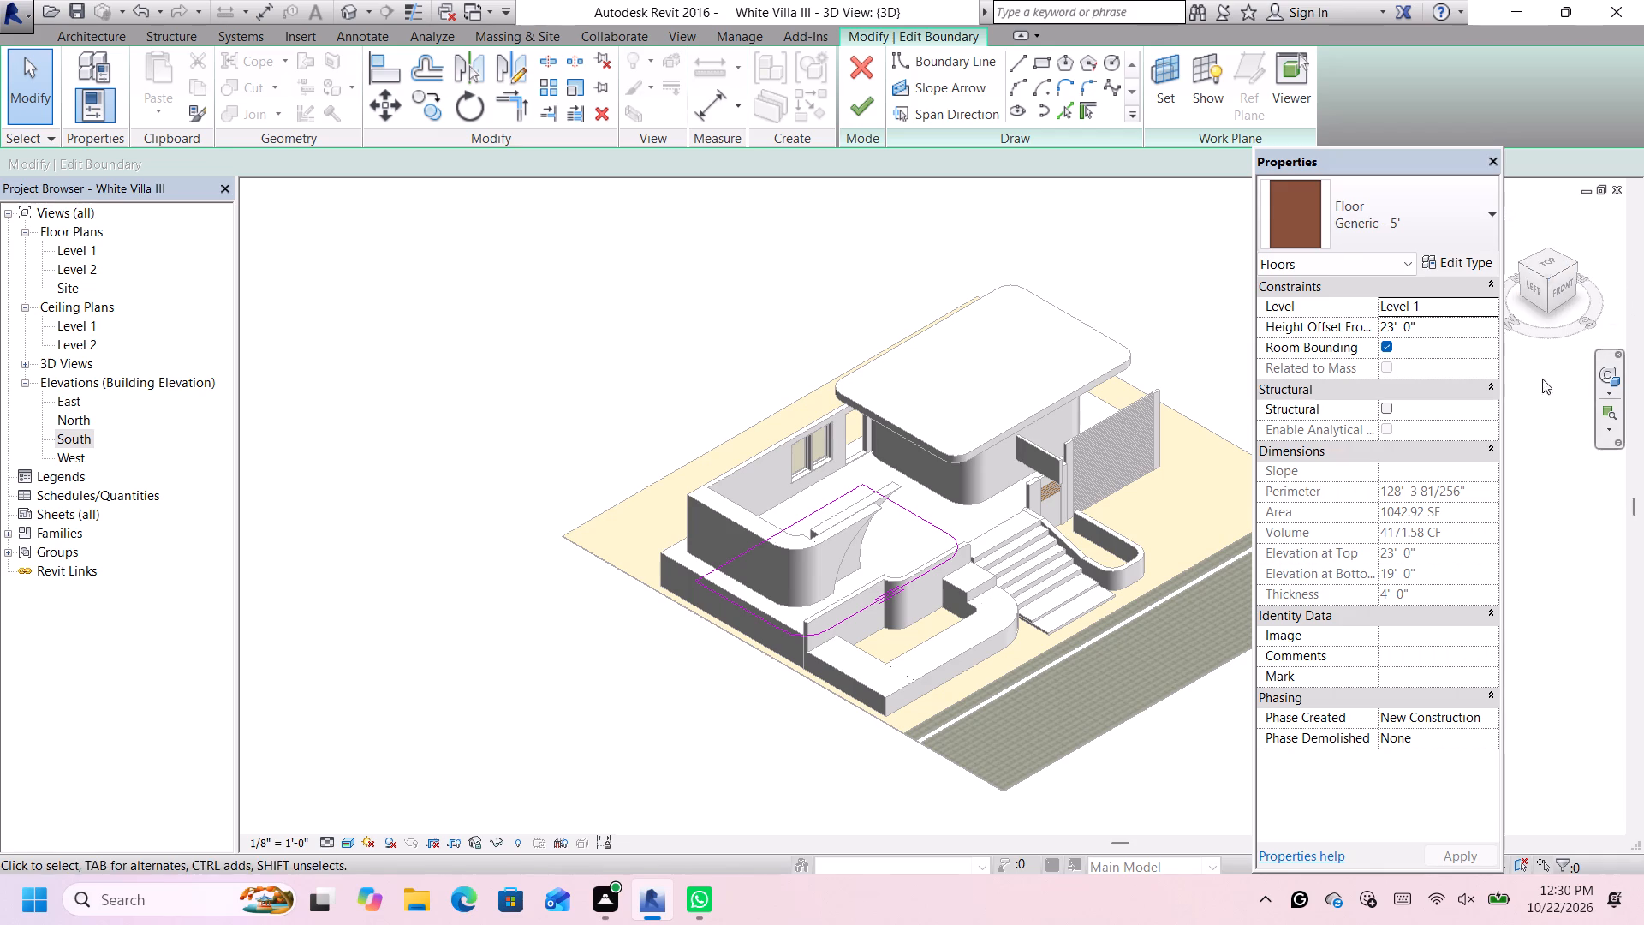
left_click(1558, 264)
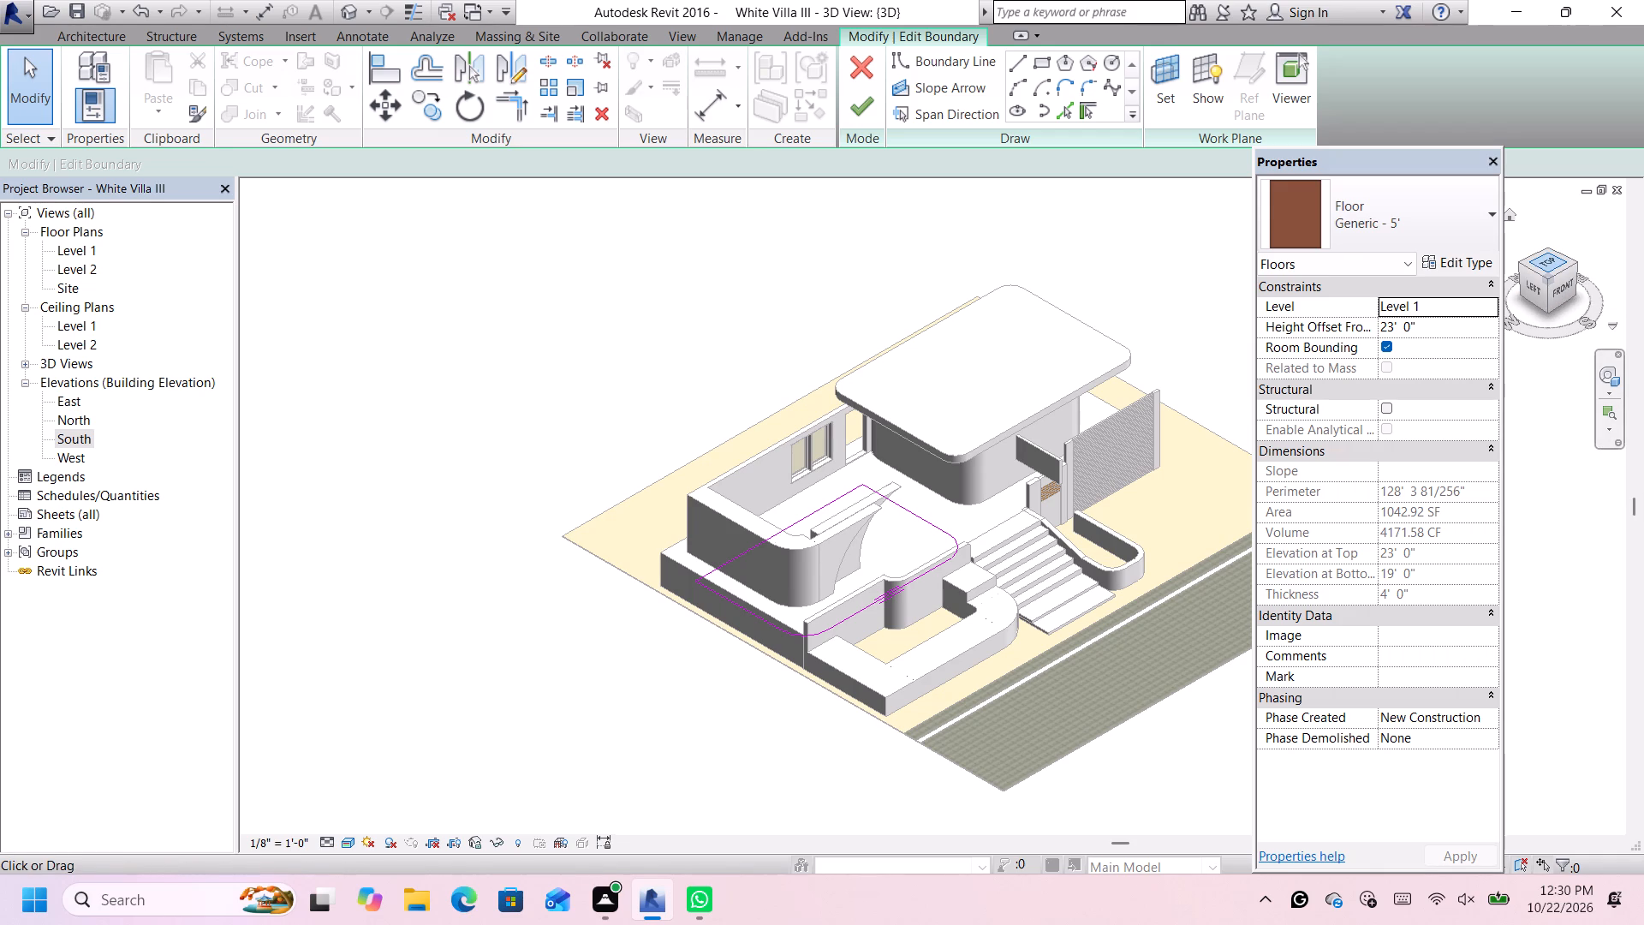
scroll(879, 681, "up", 3)
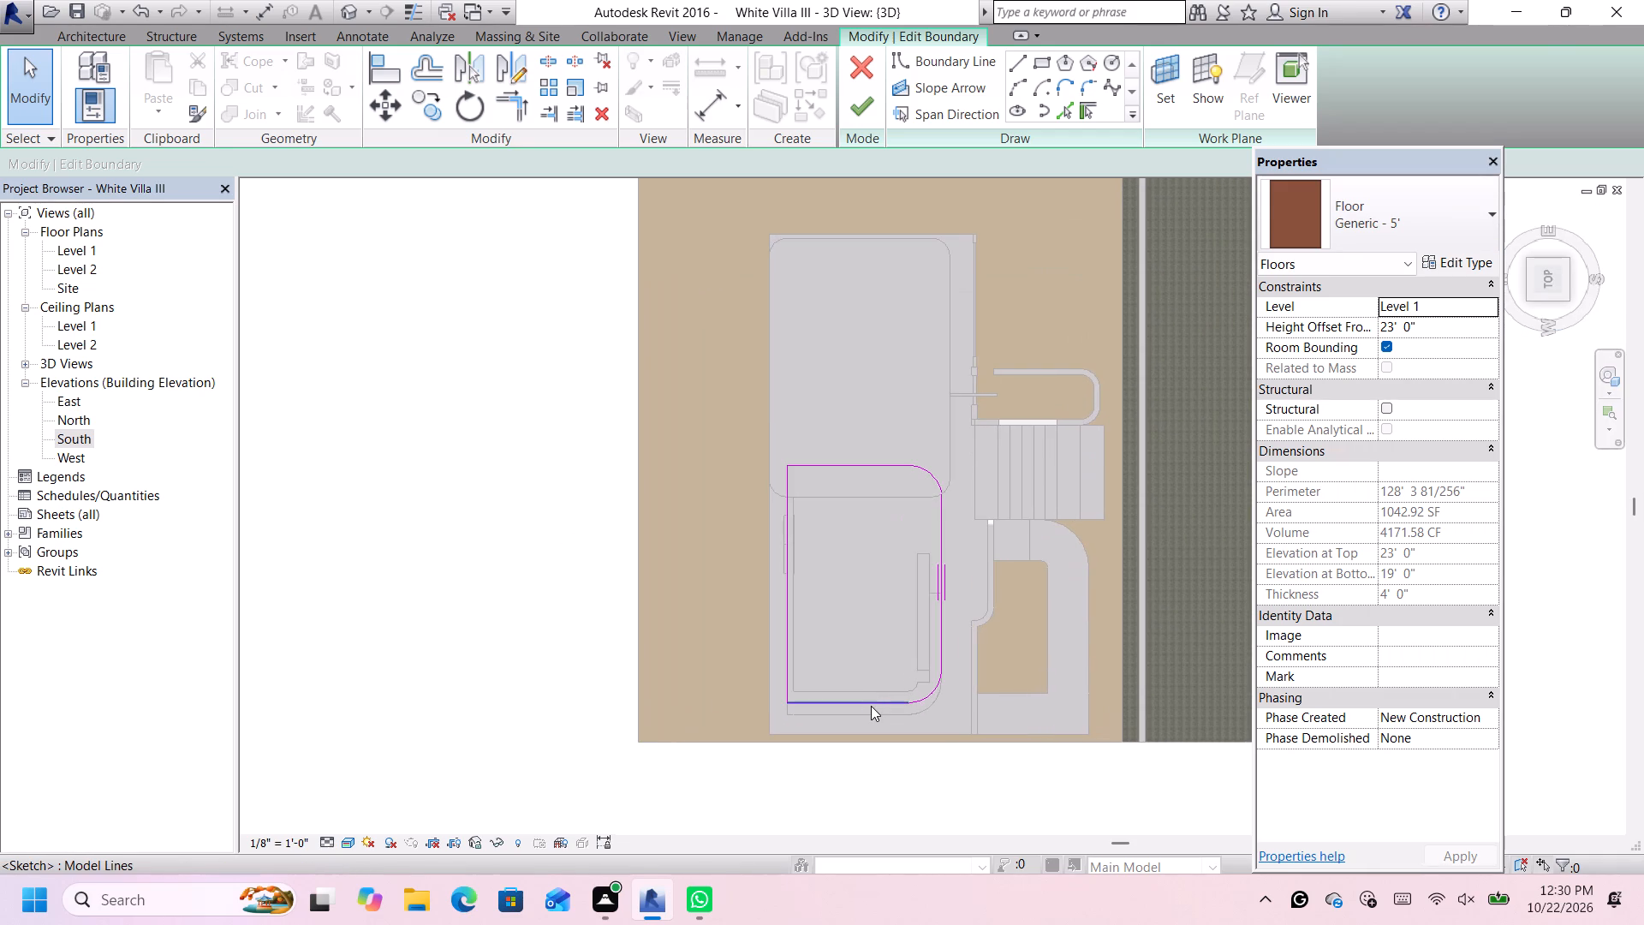
left_click(871, 706)
key("Down")
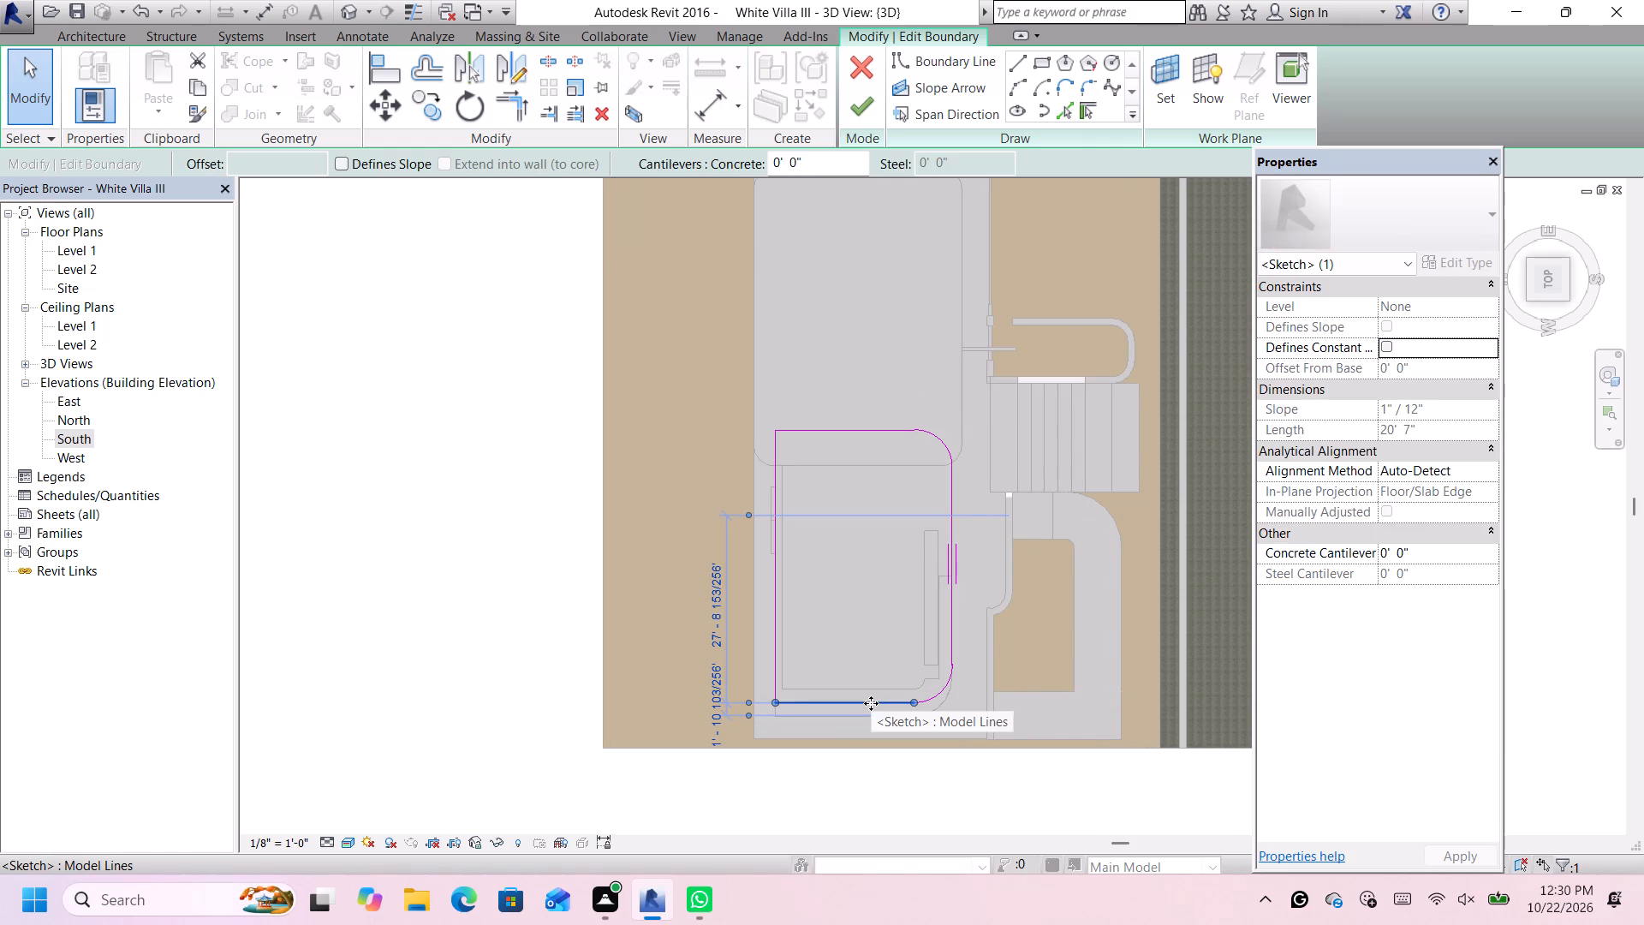
key("Down")
key("Down")
key("Down")
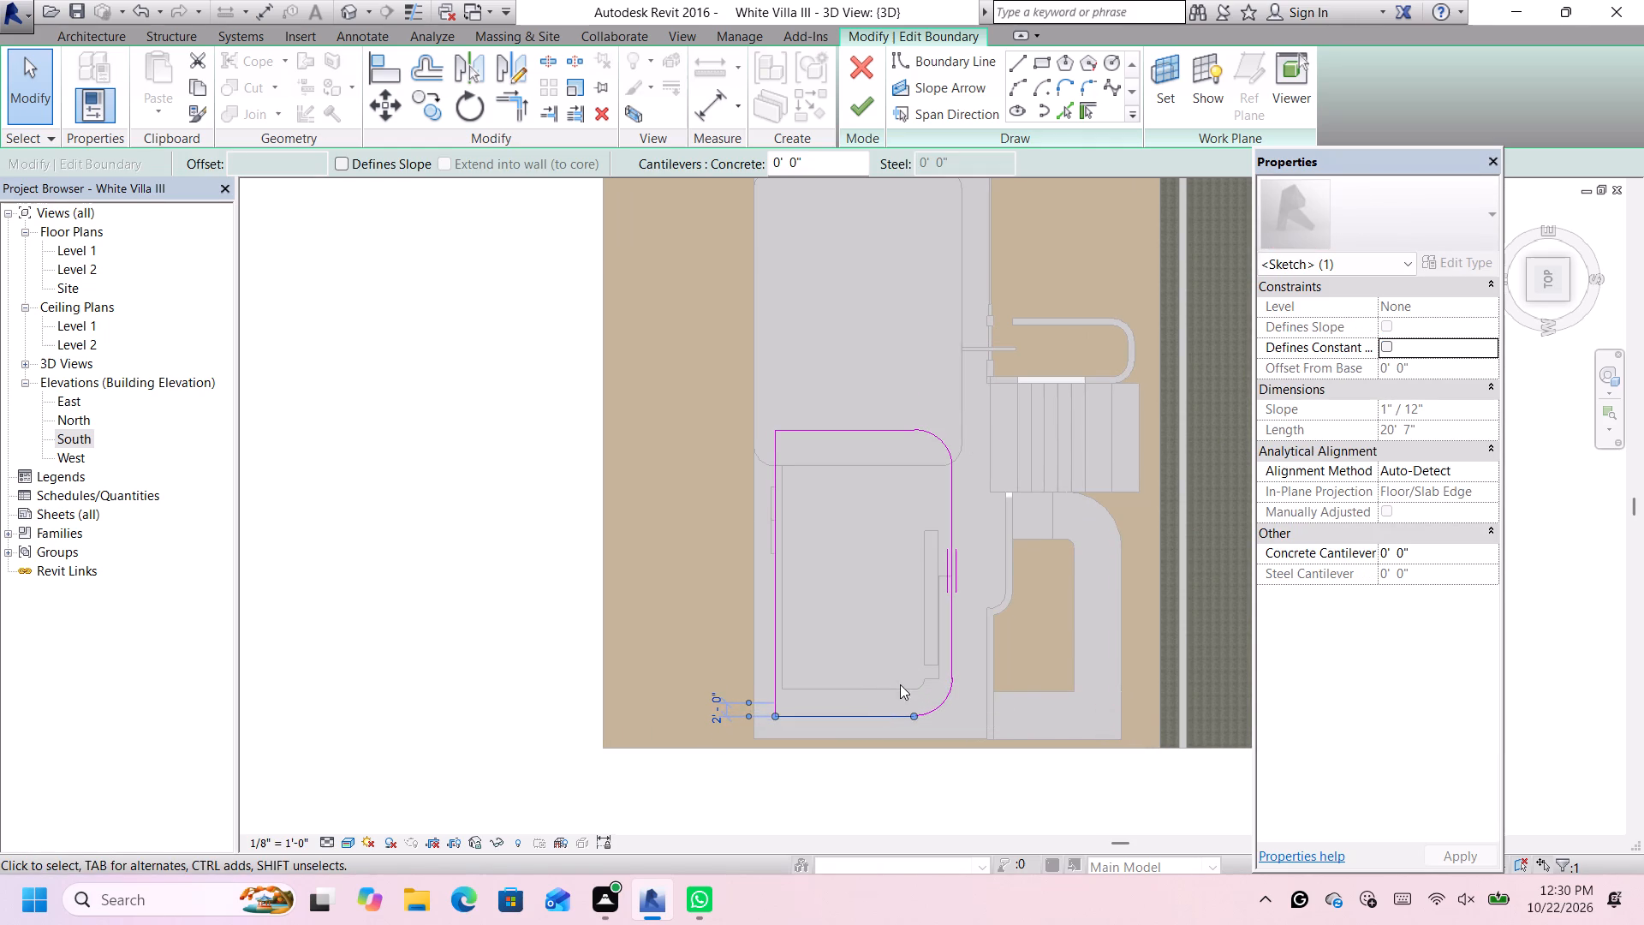
scroll(910, 659, "down", 3)
scroll(984, 577, "up", 2)
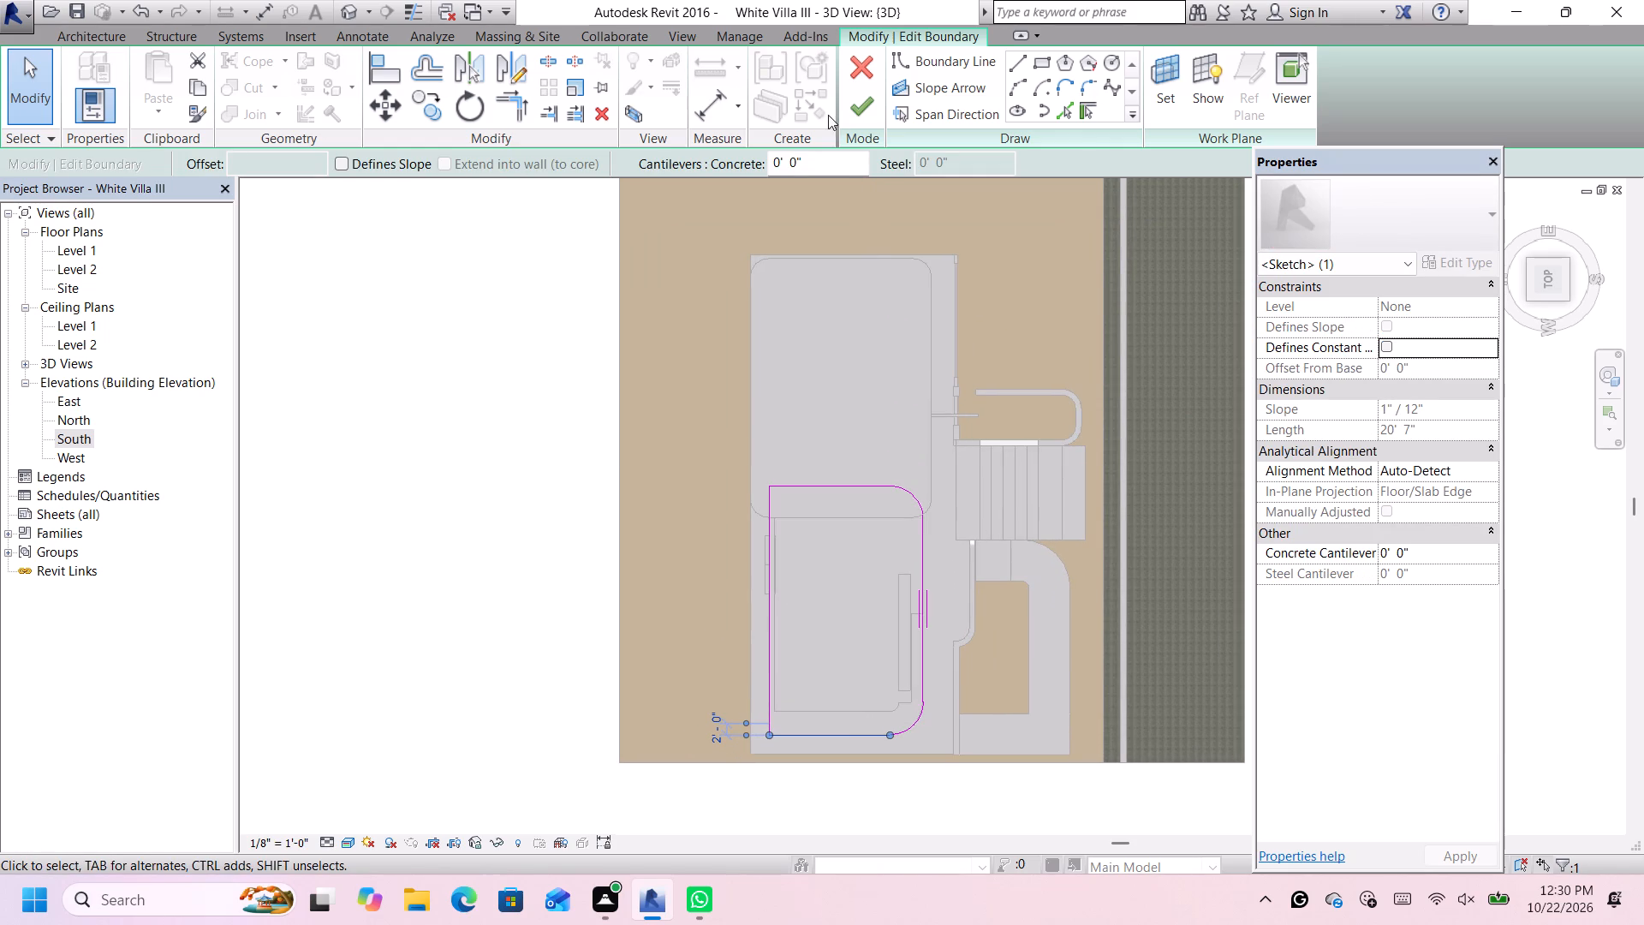
left_click(851, 99)
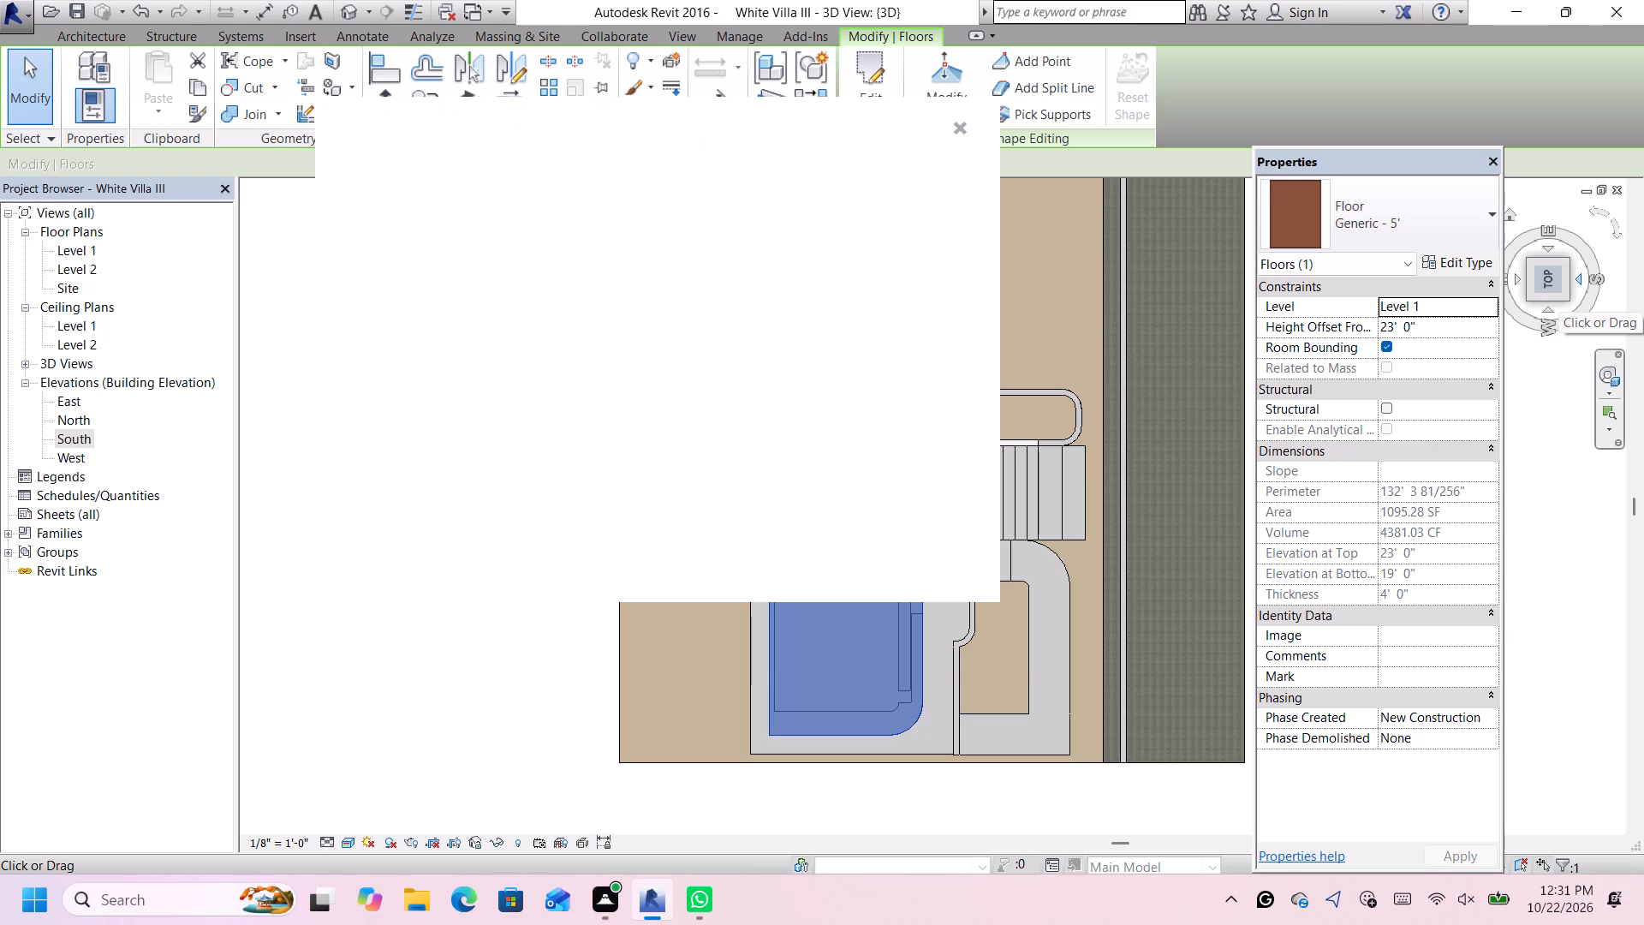
left_click(966, 129)
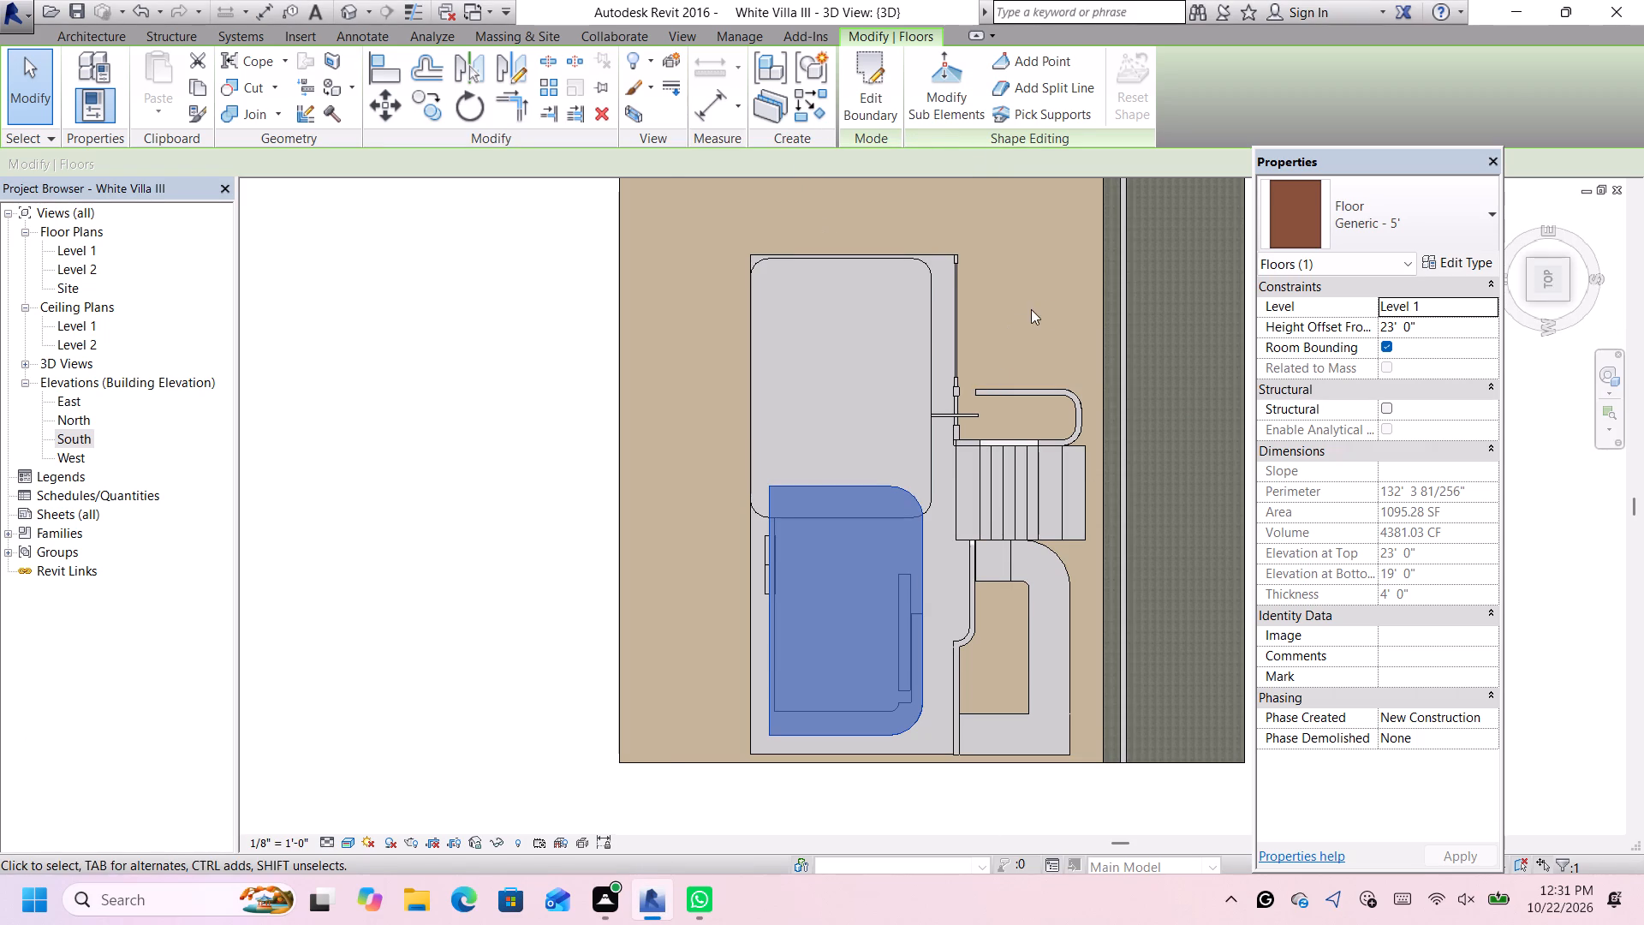
scroll(1039, 303, "down", 1)
left_click(1230, 458)
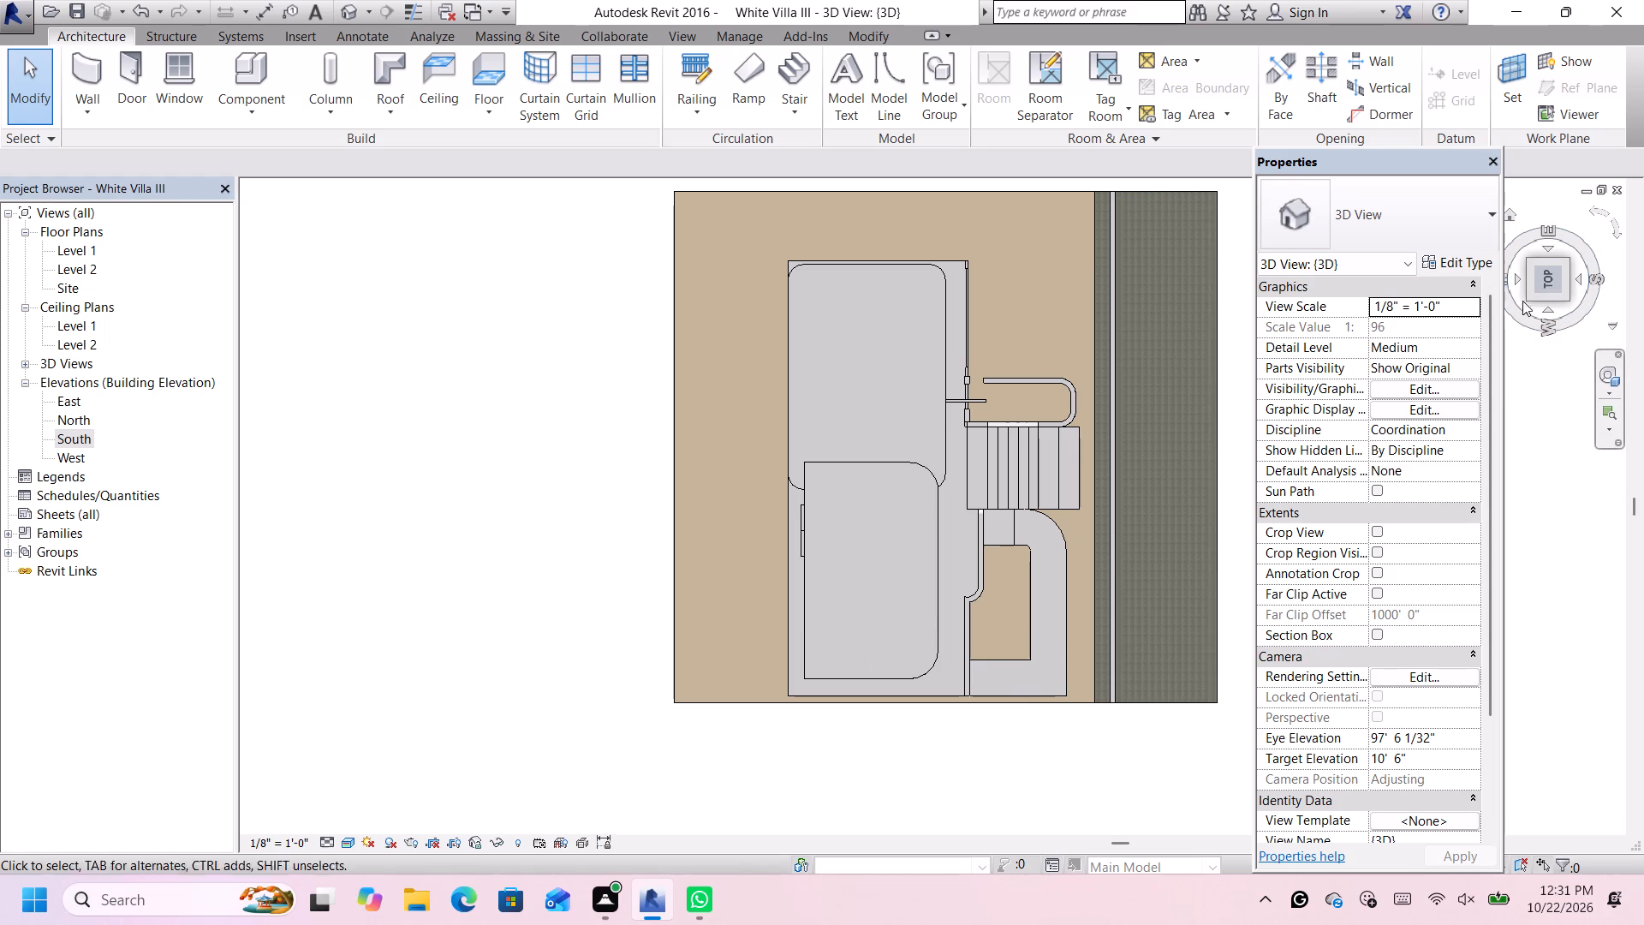
Examine the roof slab's west edge and overhang over the rounded-corner room in the front view.
left_click(1563, 290)
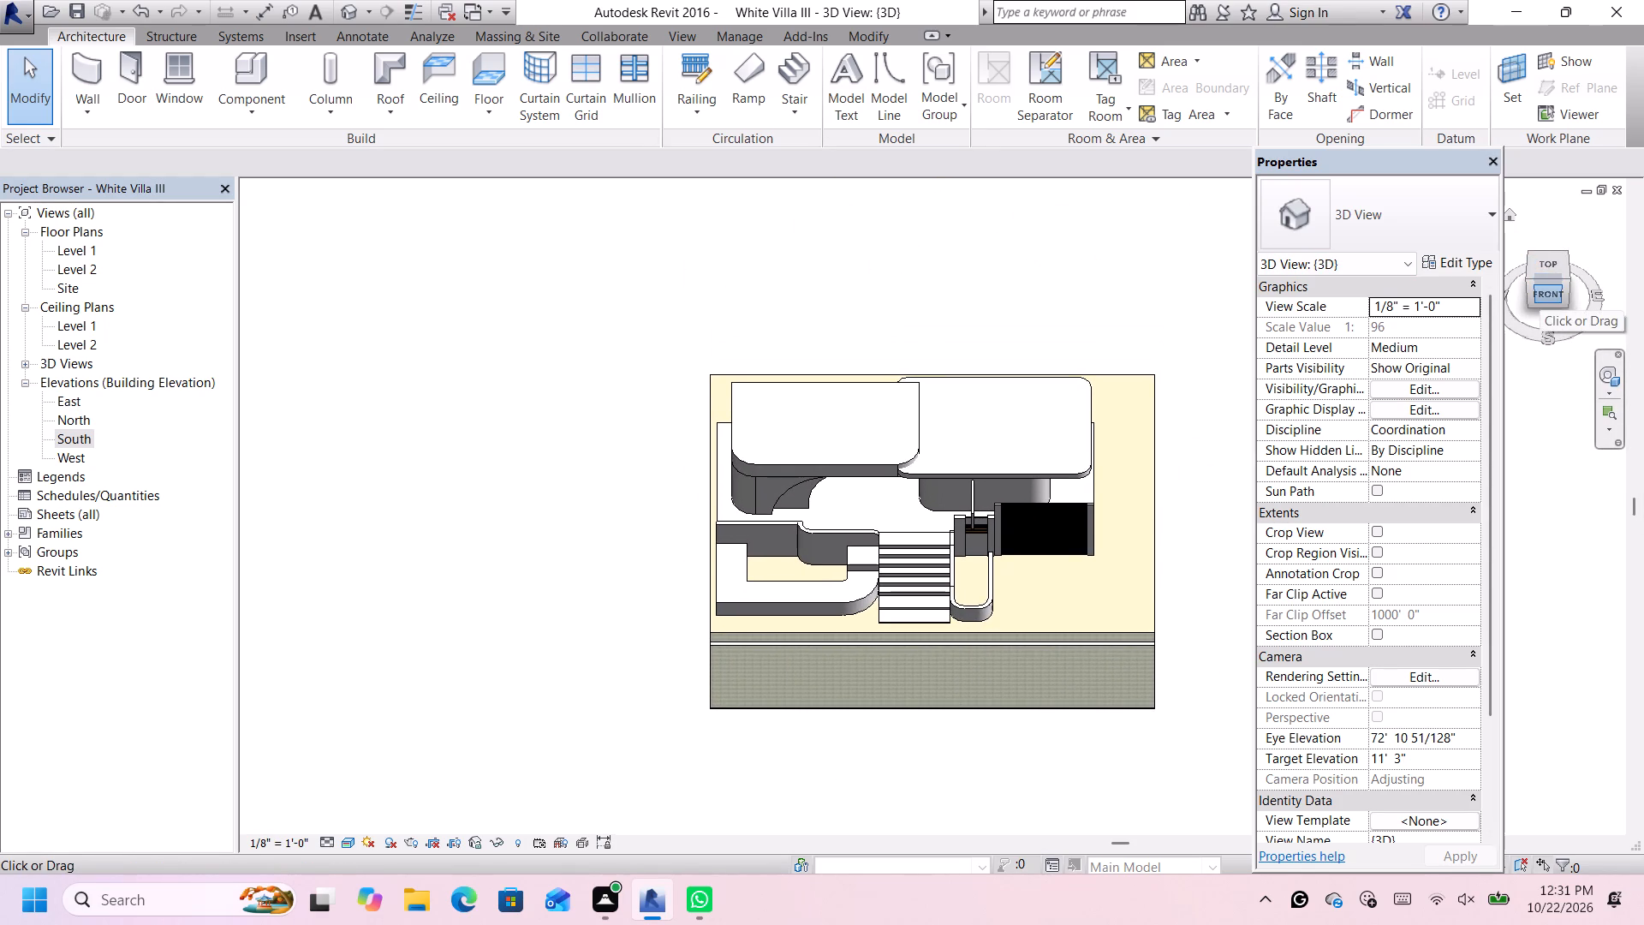
left_click(1540, 289)
scroll(1112, 450, "up", 3)
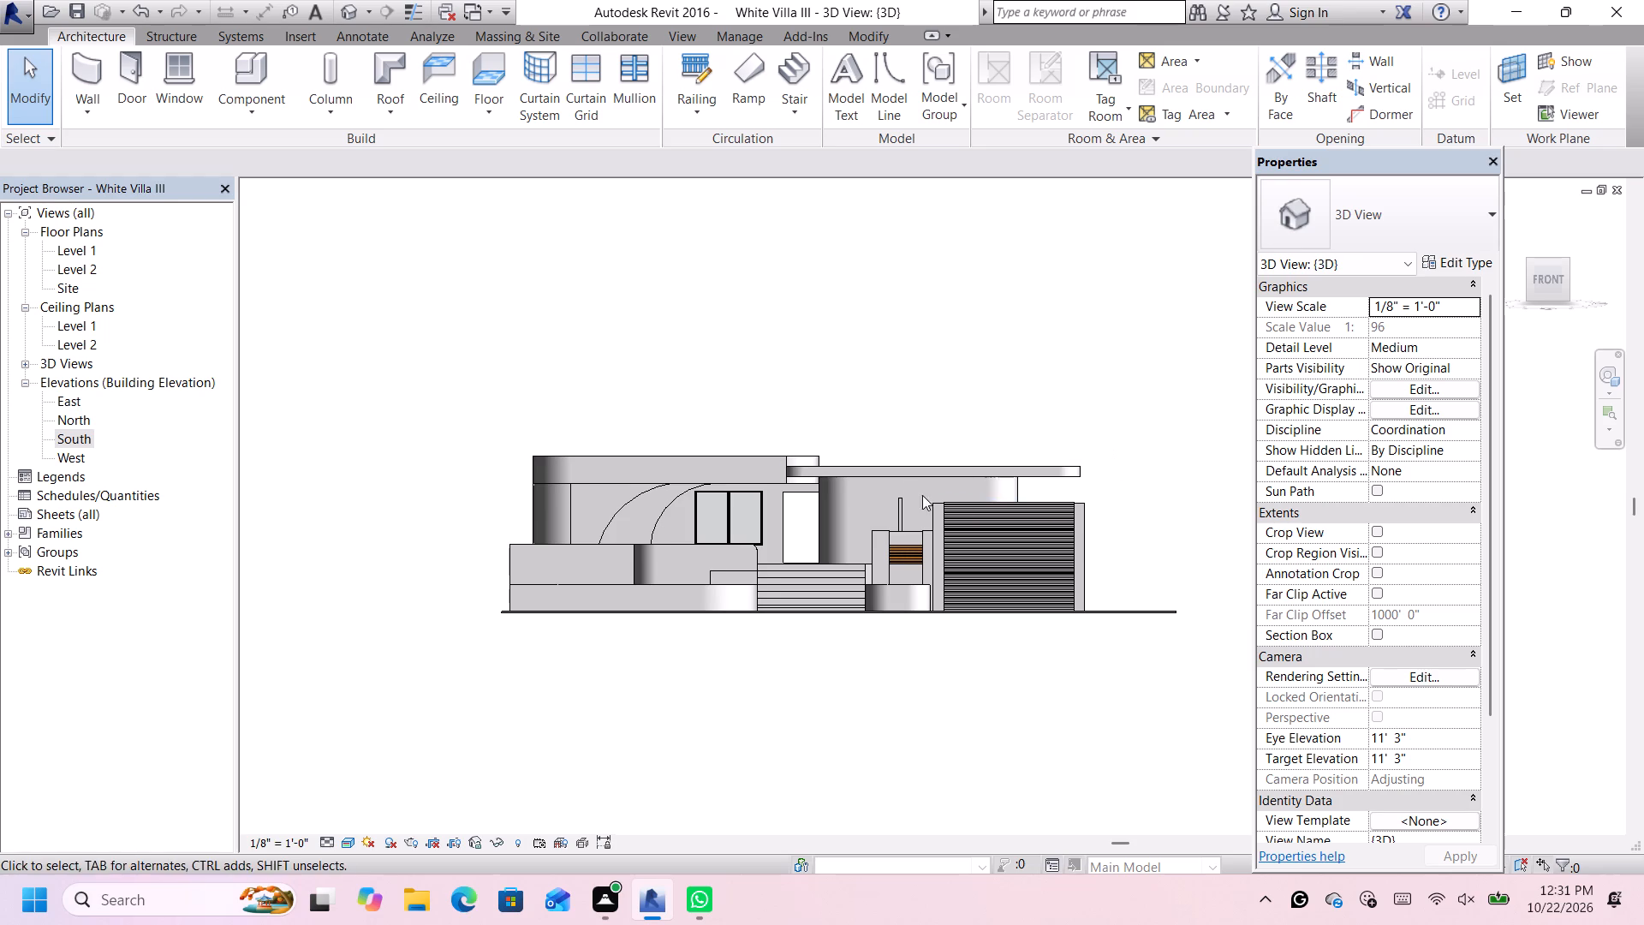
scroll(870, 485, "up", 1)
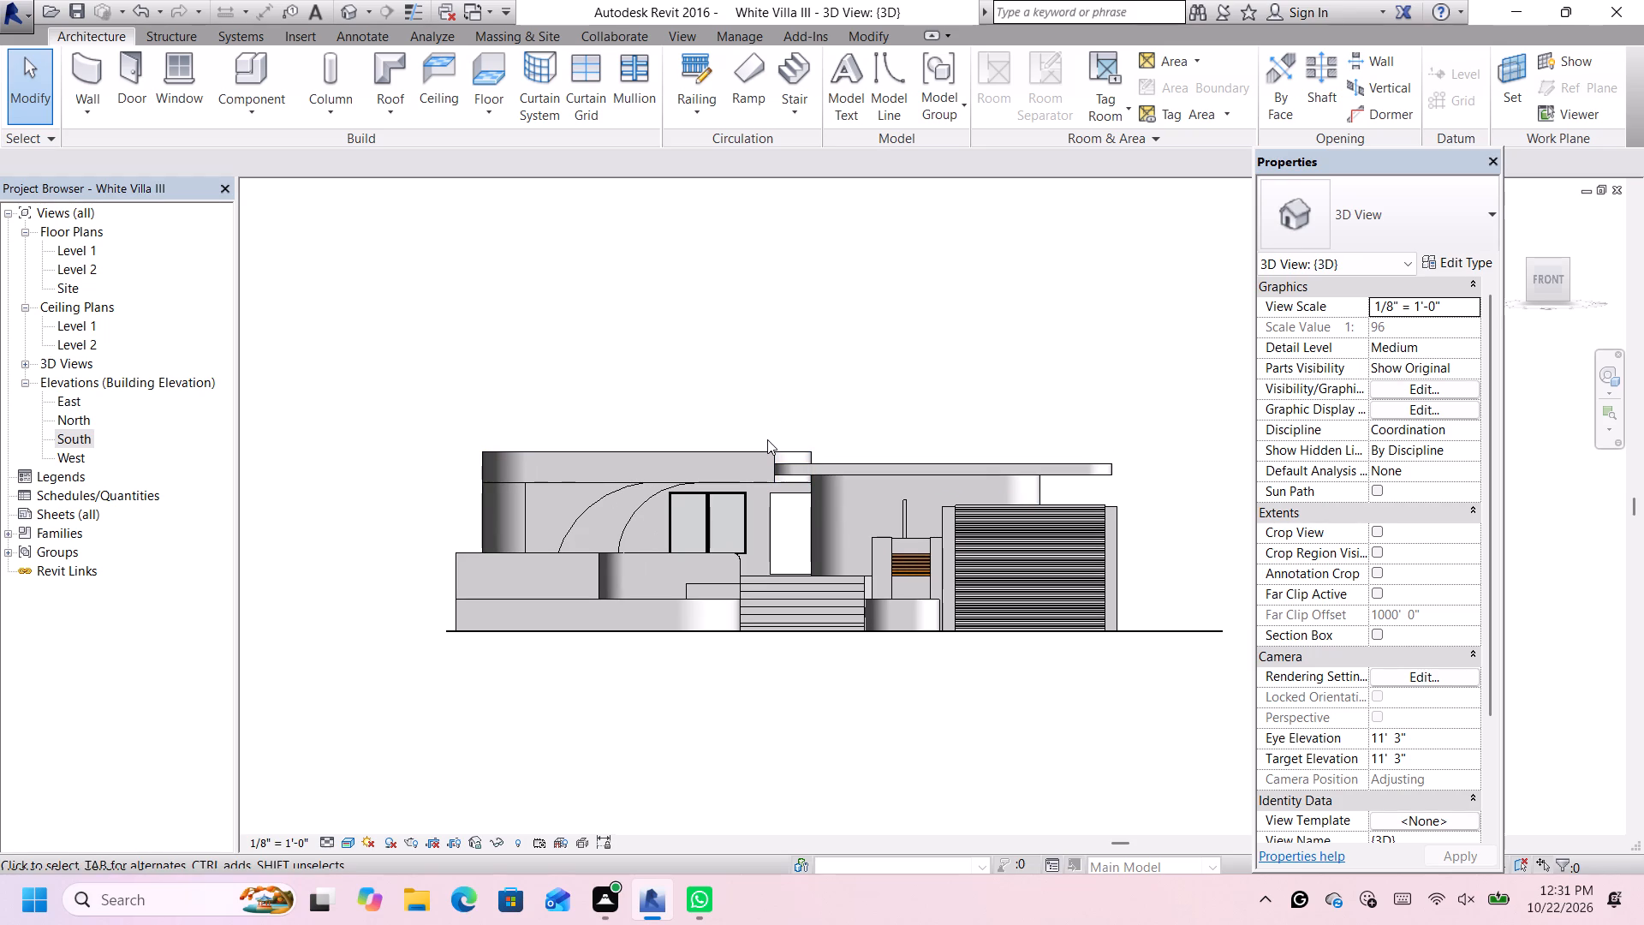
scroll(769, 439, "down", 1)
scroll(822, 410, "up", 2)
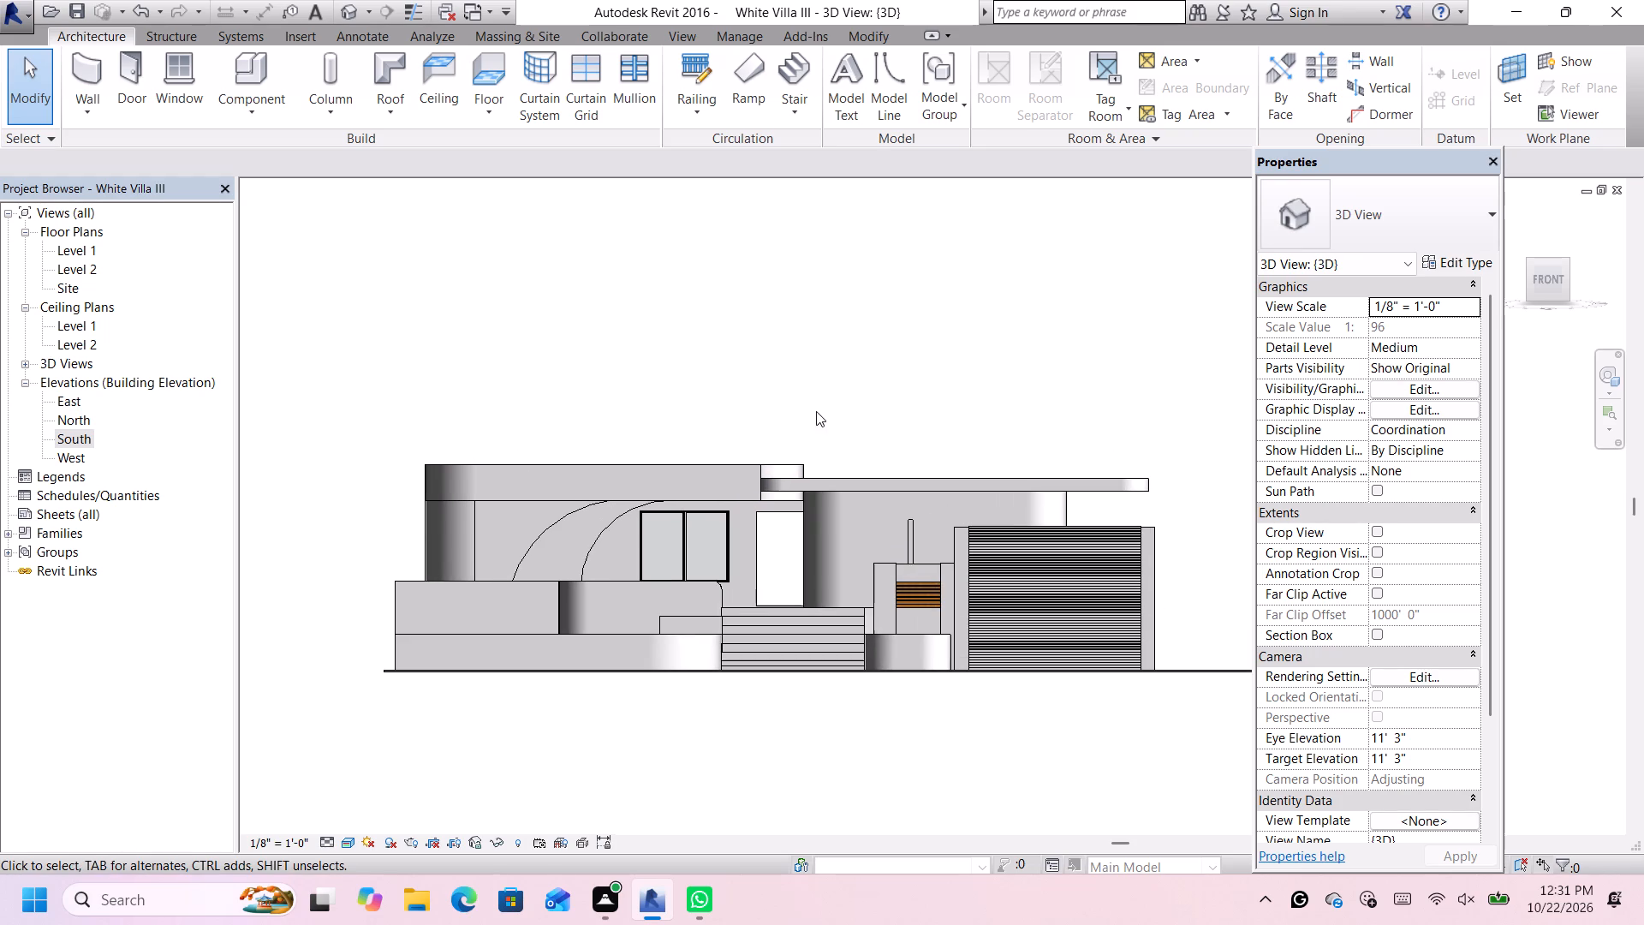
scroll(866, 421, "down", 1)
scroll(1087, 406, "up", 1)
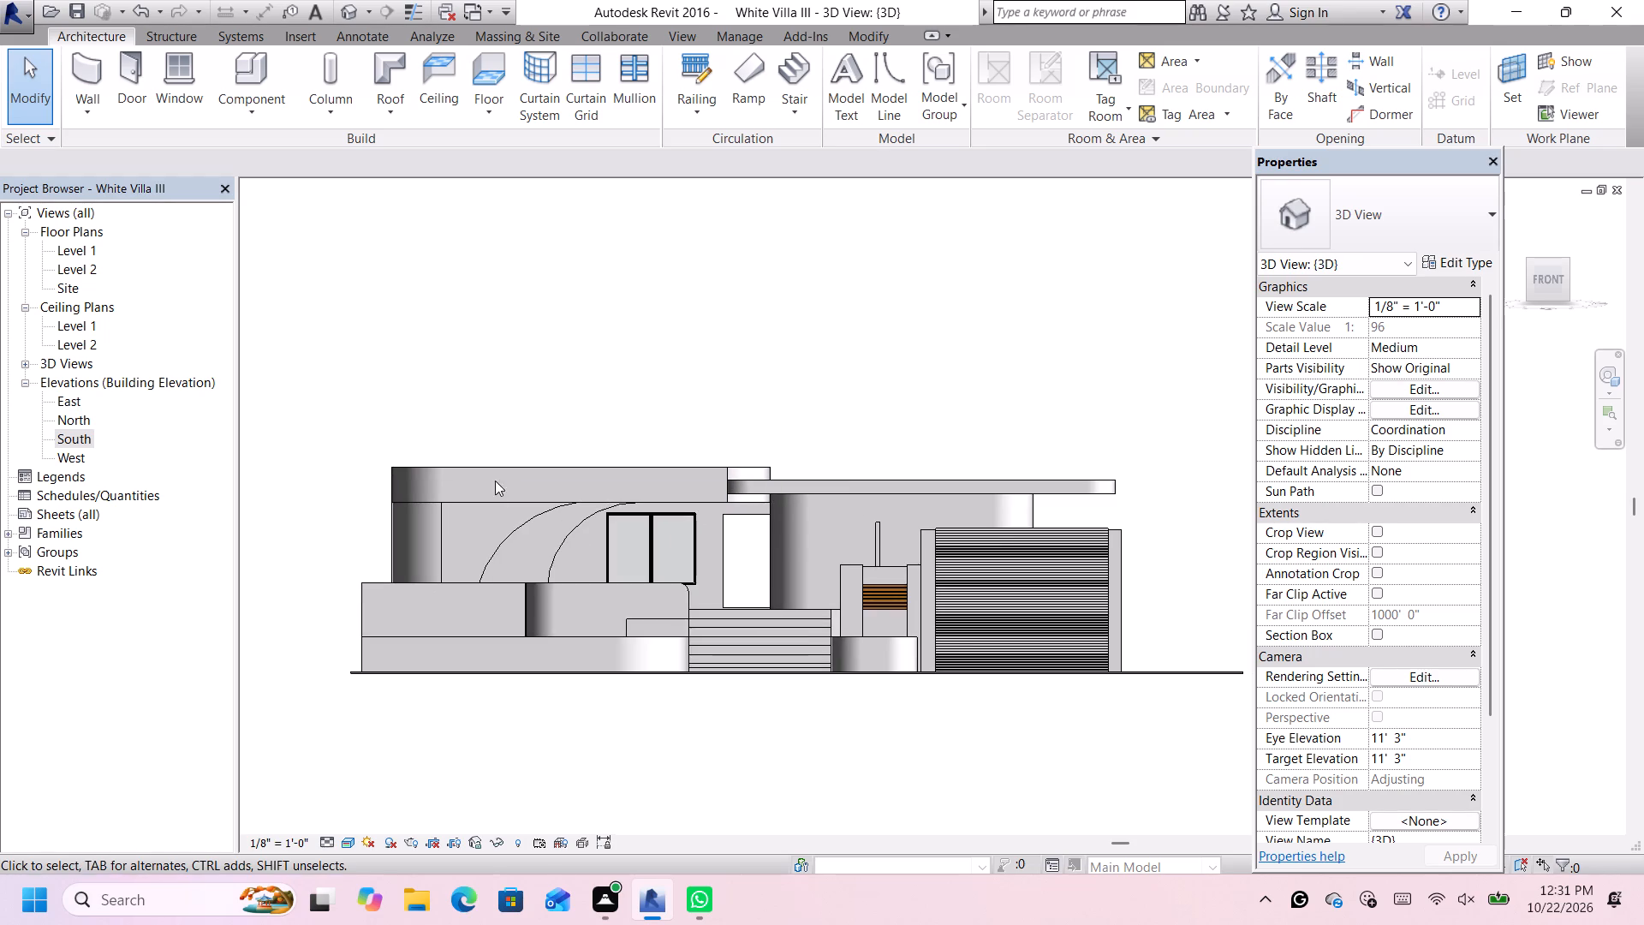
scroll(491, 486, "up", 4)
scroll(339, 556, "up", 5)
scroll(339, 556, "down", 8)
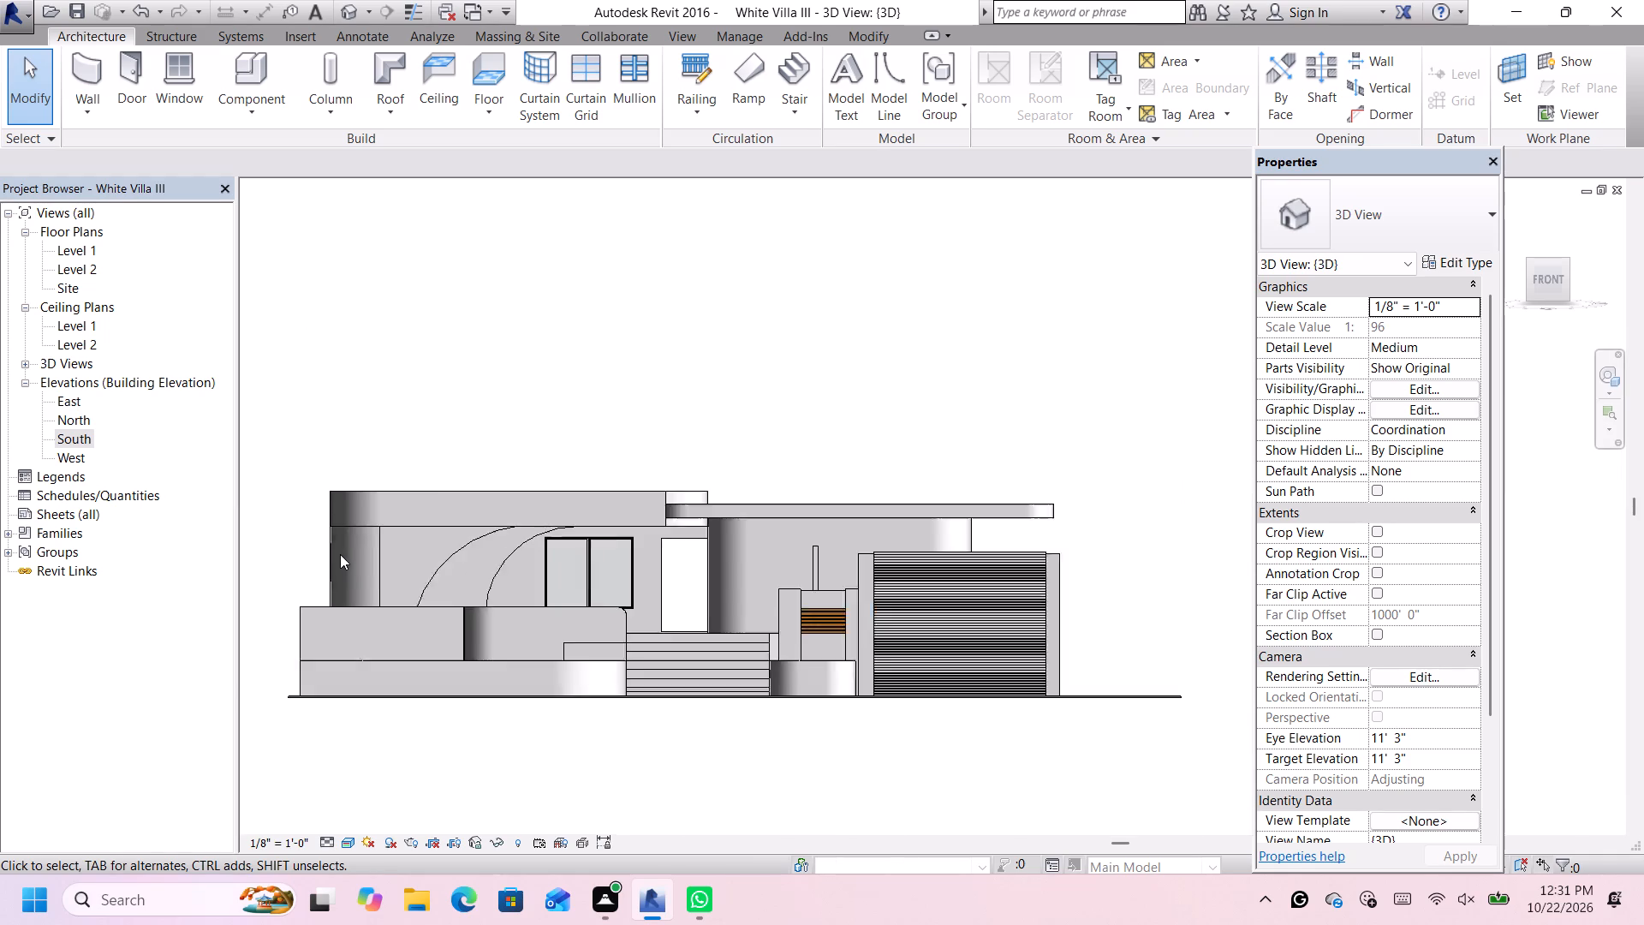
scroll(340, 554, "down", 5)
scroll(686, 433, "up", 2)
scroll(646, 459, "down", 3)
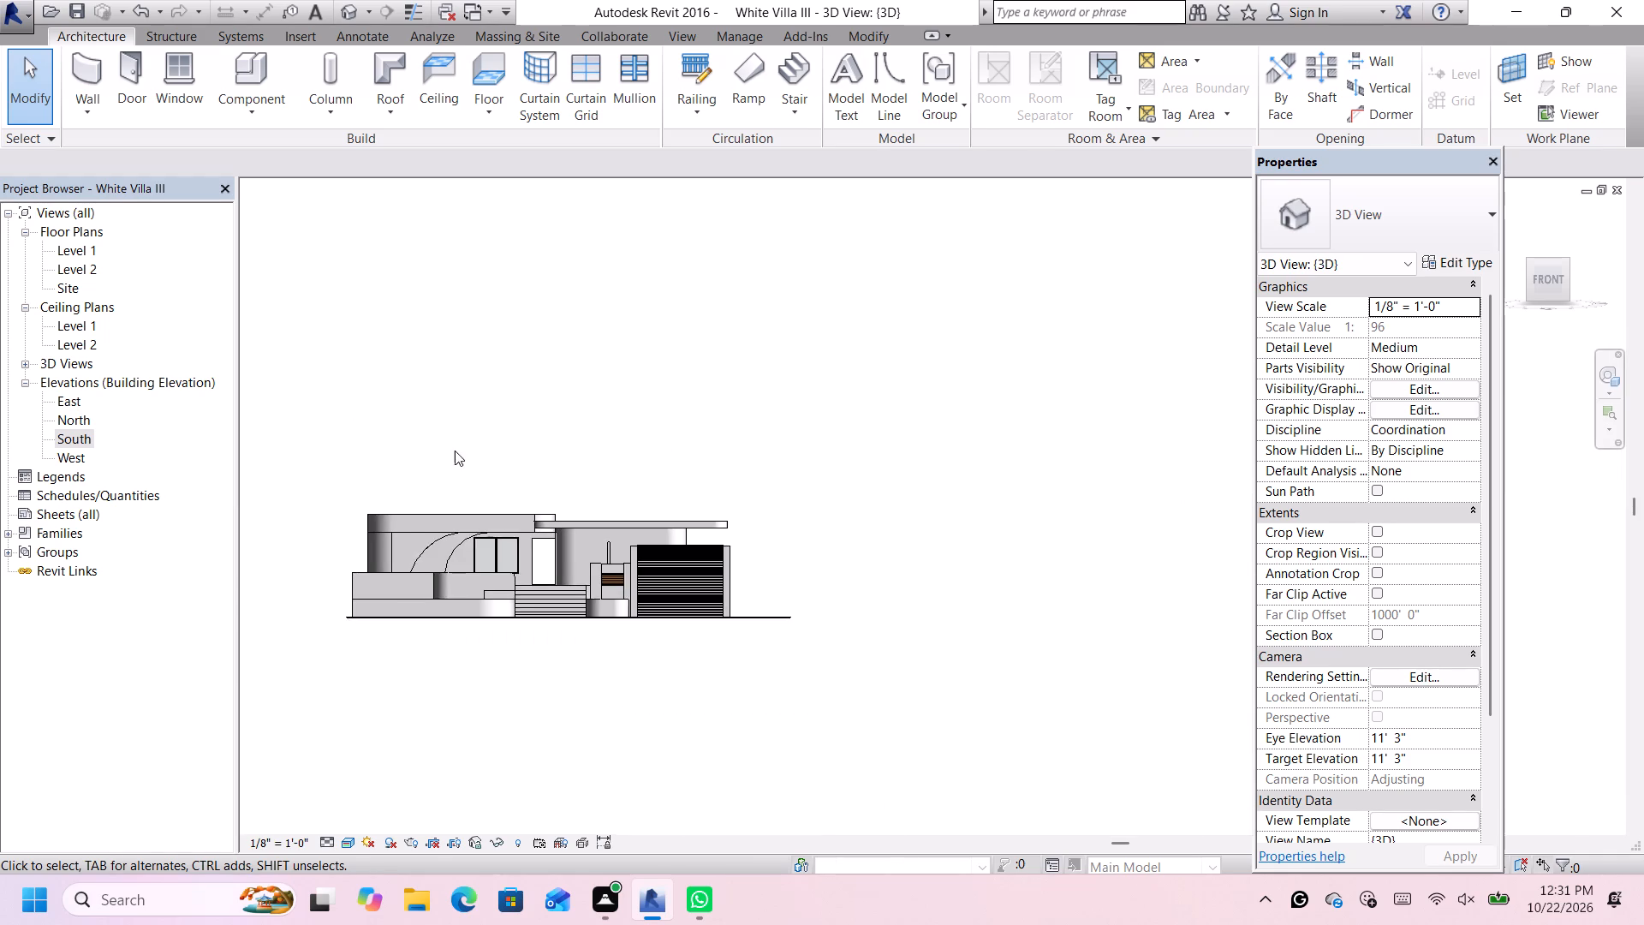
scroll(455, 451, "up", 2)
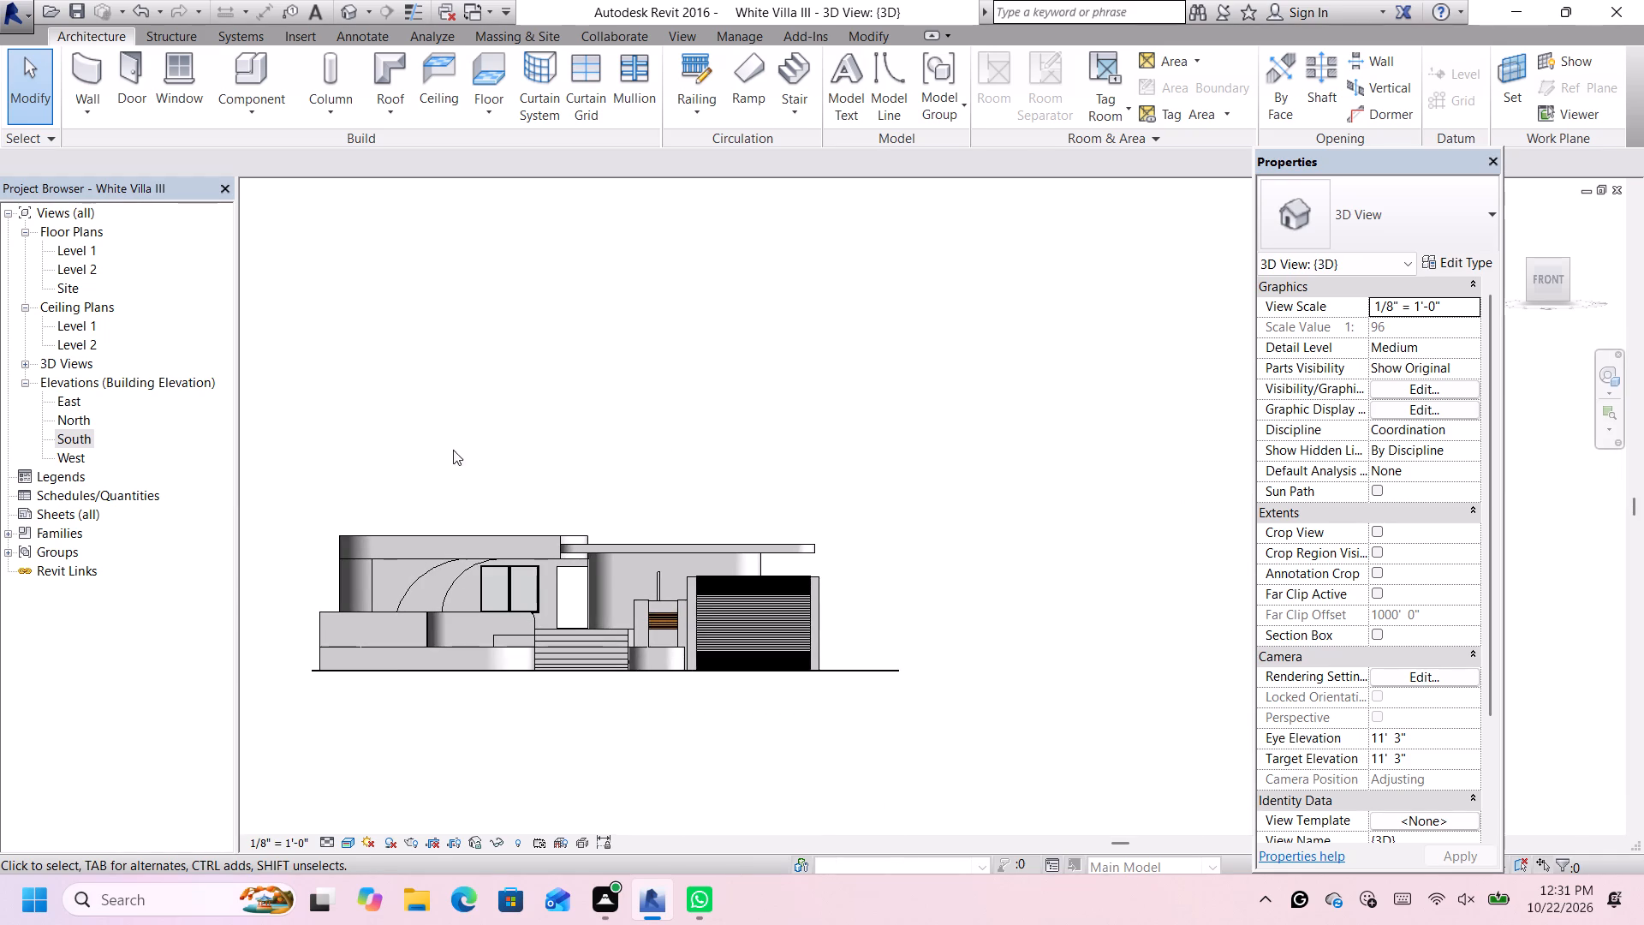
scroll(545, 461, "down", 1)
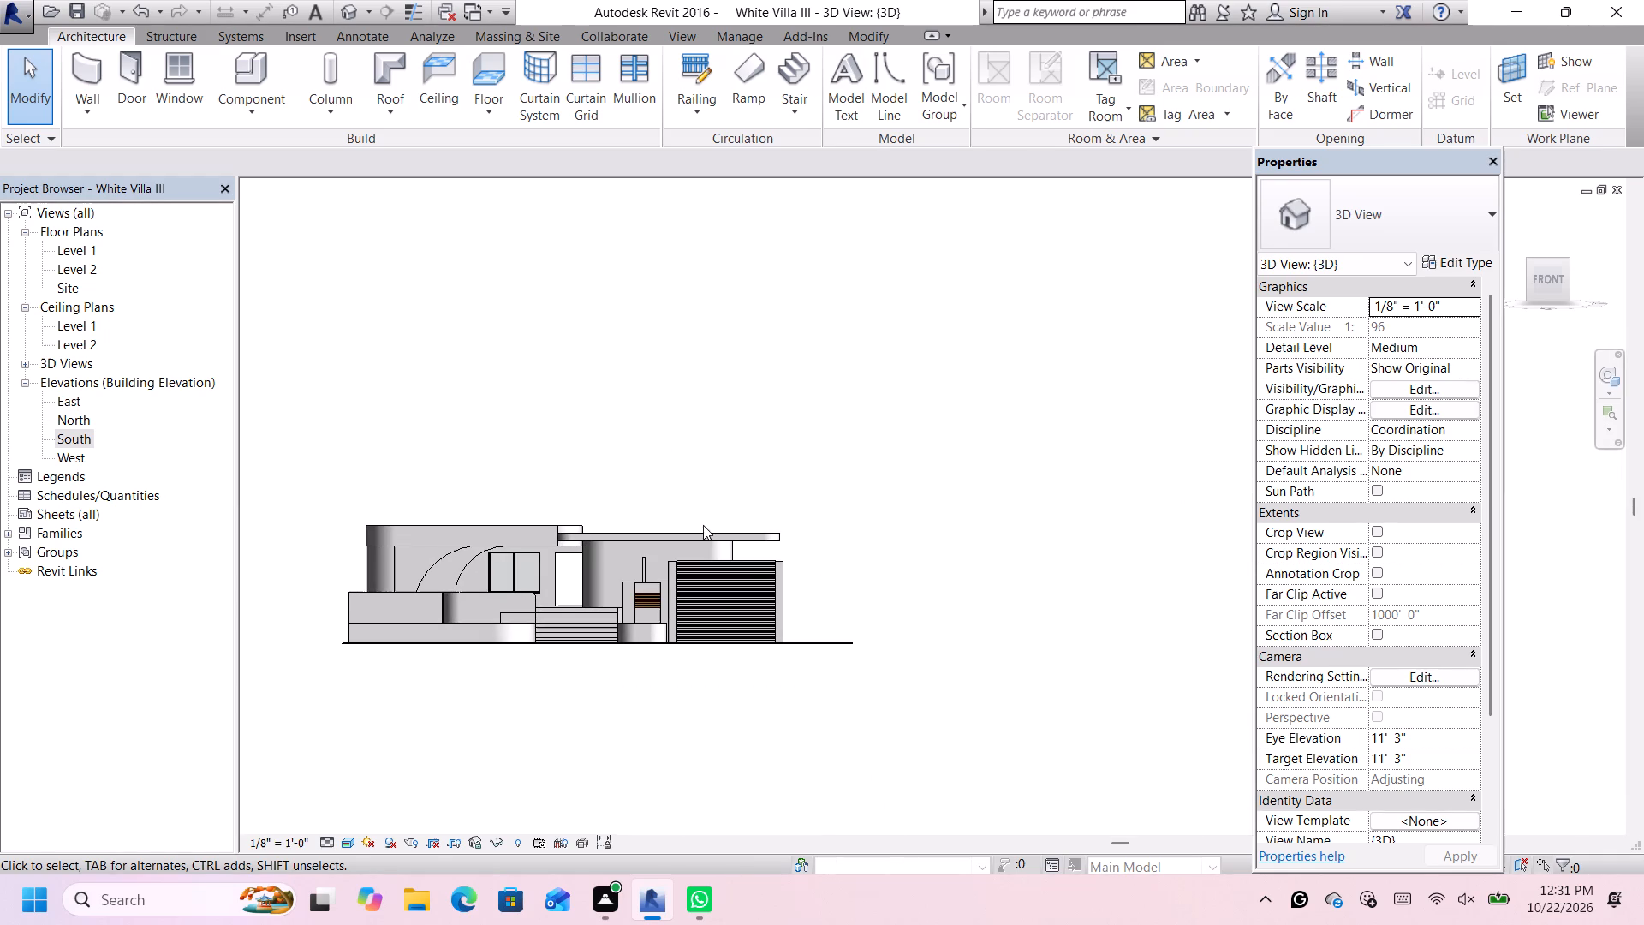
In the top view, extend the north end of the U-shaped planter's east wall to the screen wall post, making it 18' long, and deselect it.
left_click(1550, 263)
left_click(1550, 263)
scroll(1129, 577, "up", 1)
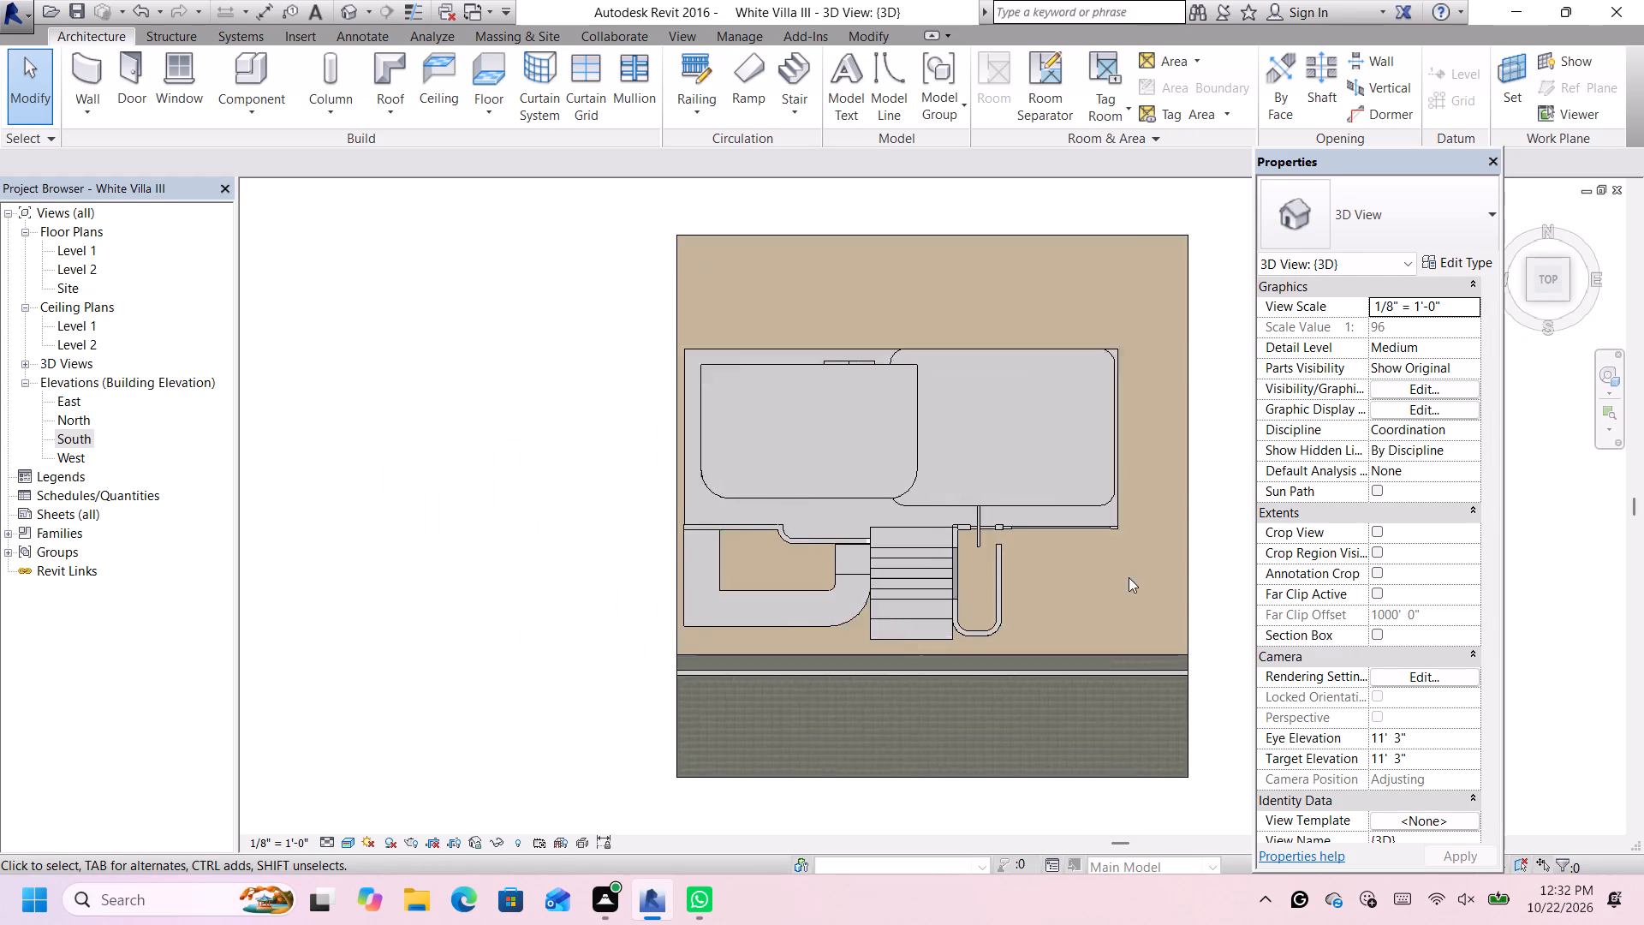
scroll(1129, 577, "up", 3)
scroll(1173, 513, "up", 2)
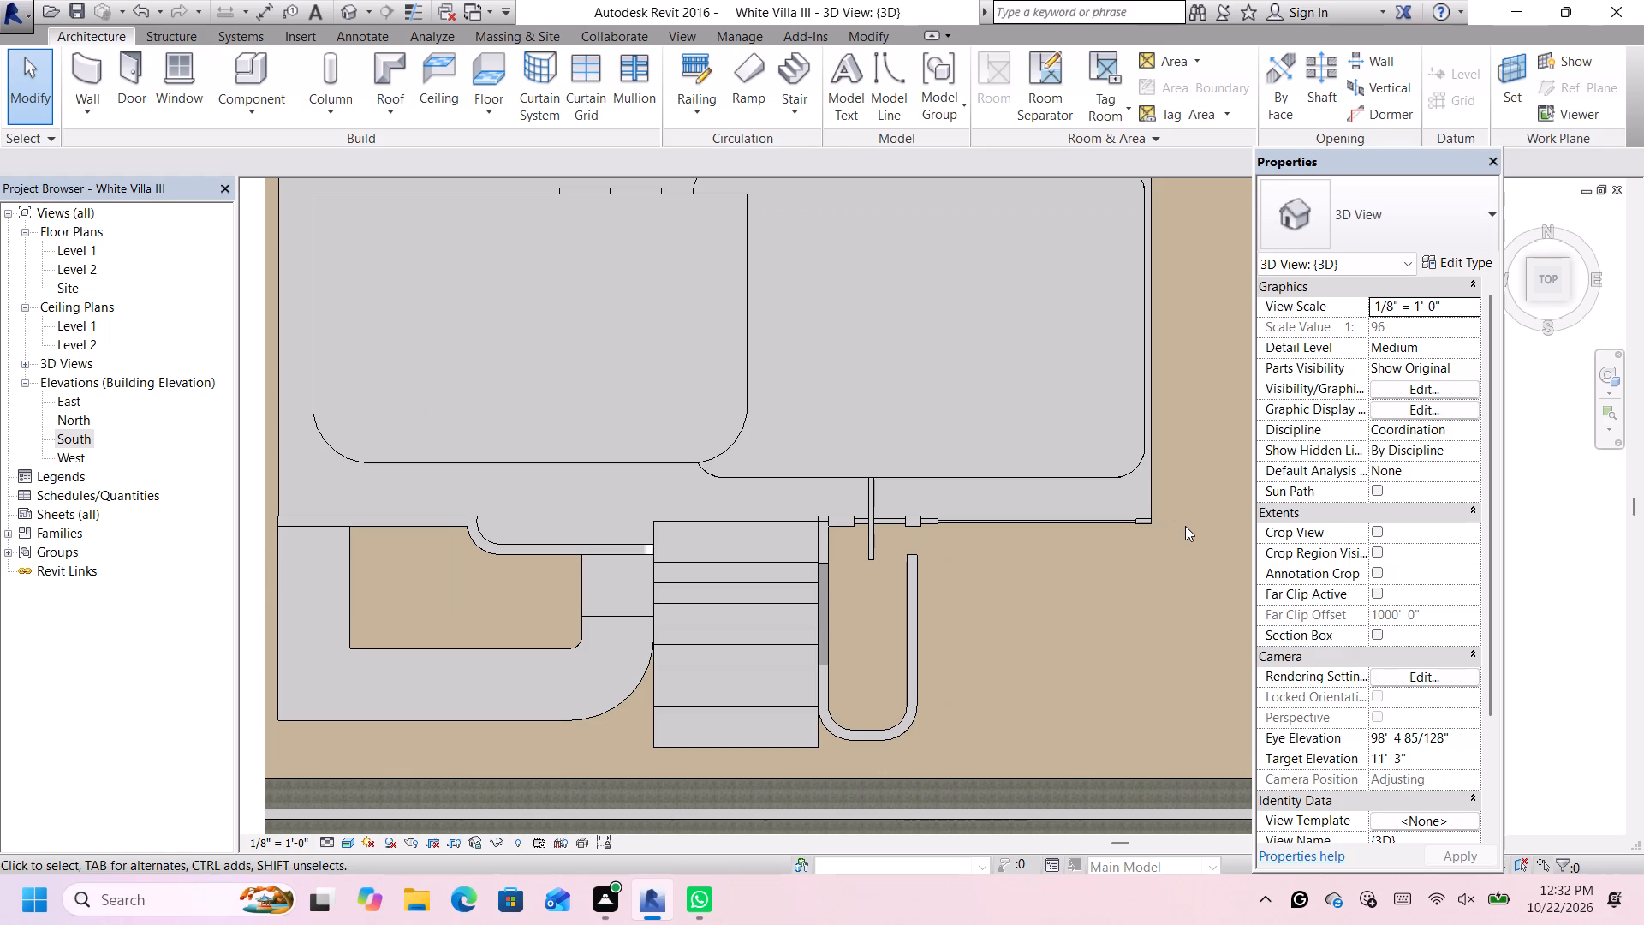
scroll(921, 610, "up", 1)
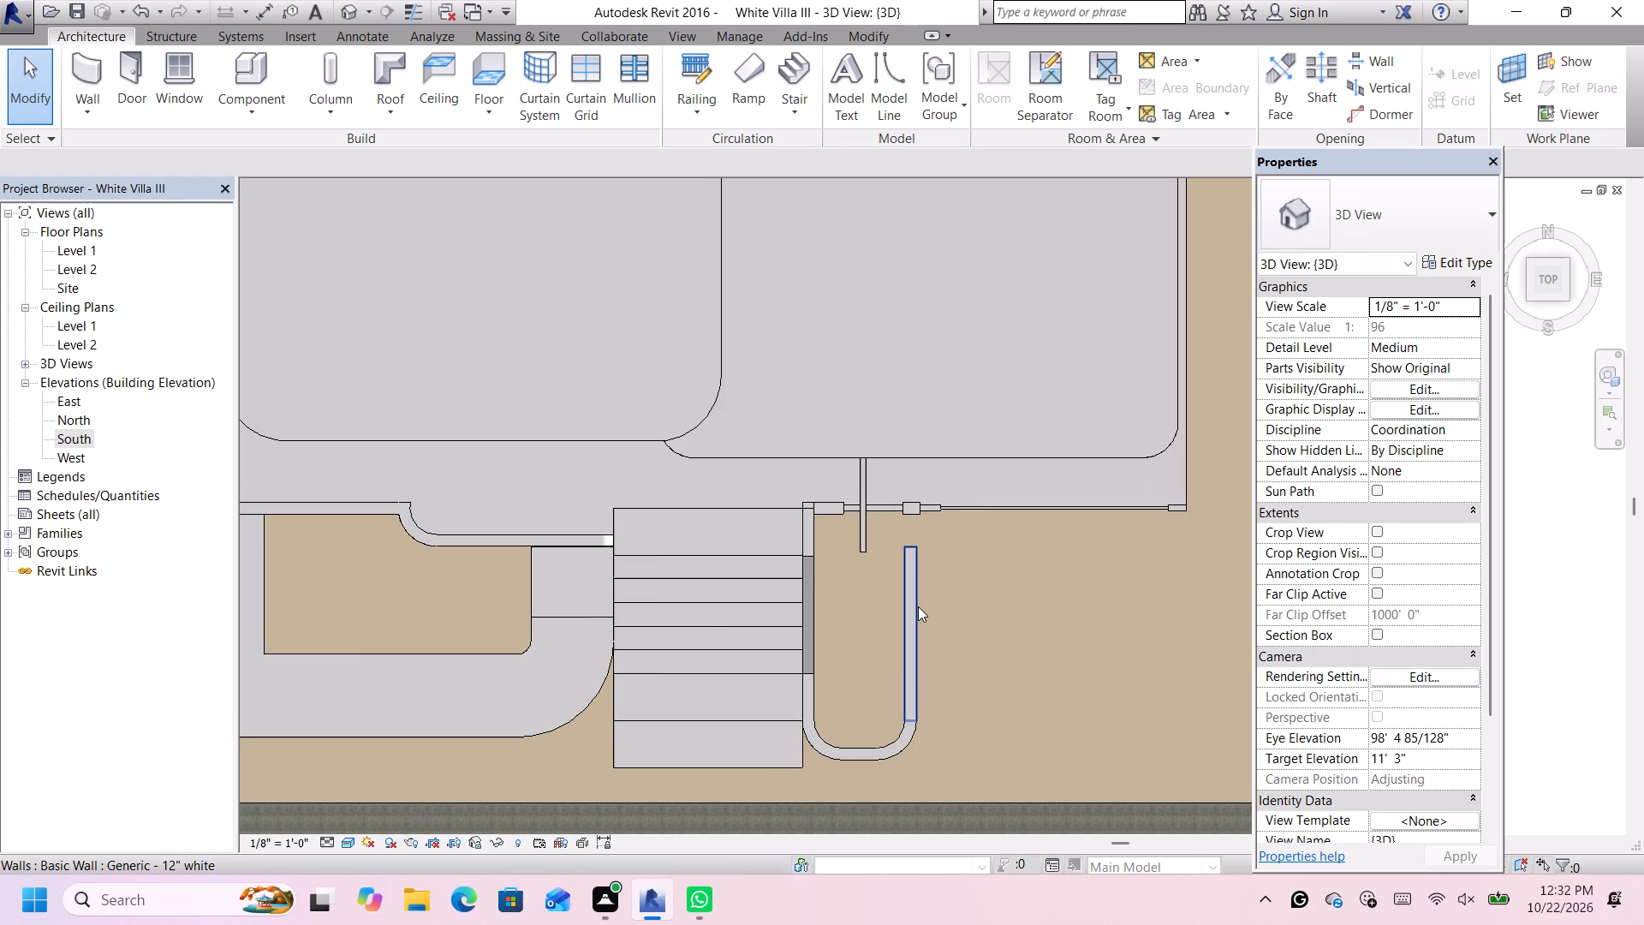
left_click(918, 606)
scroll(920, 558, "up", 4)
left_click_drag(904, 540, 904, 484)
scroll(904, 484, "down", 6)
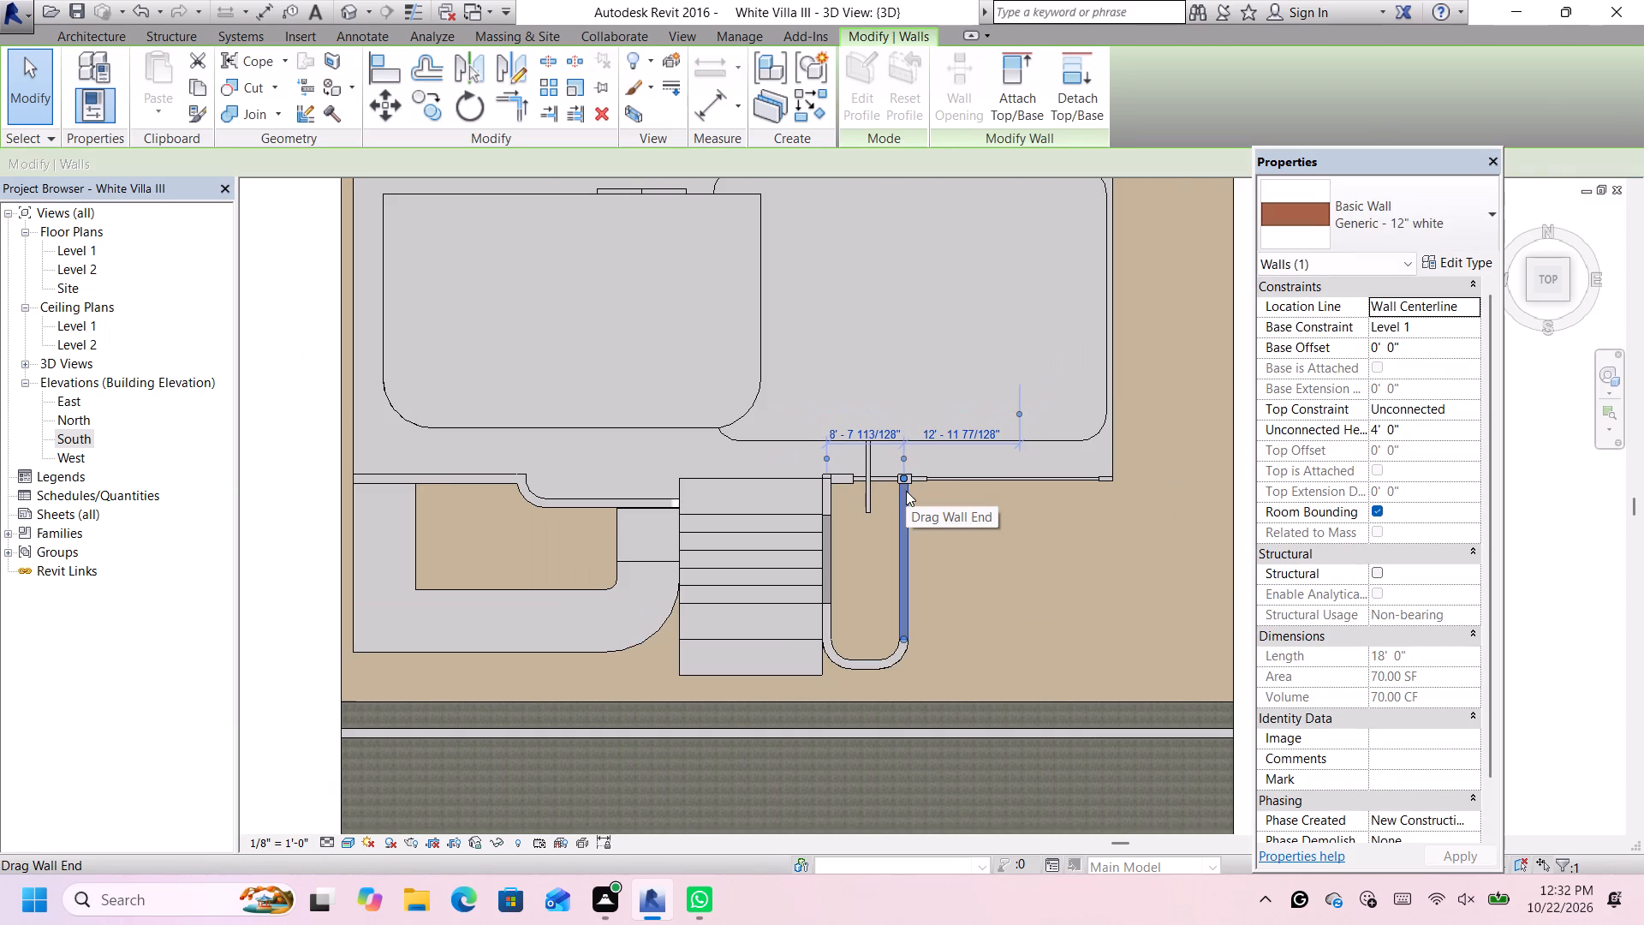
scroll(906, 491, "down", 2)
scroll(1071, 436, "up", 1)
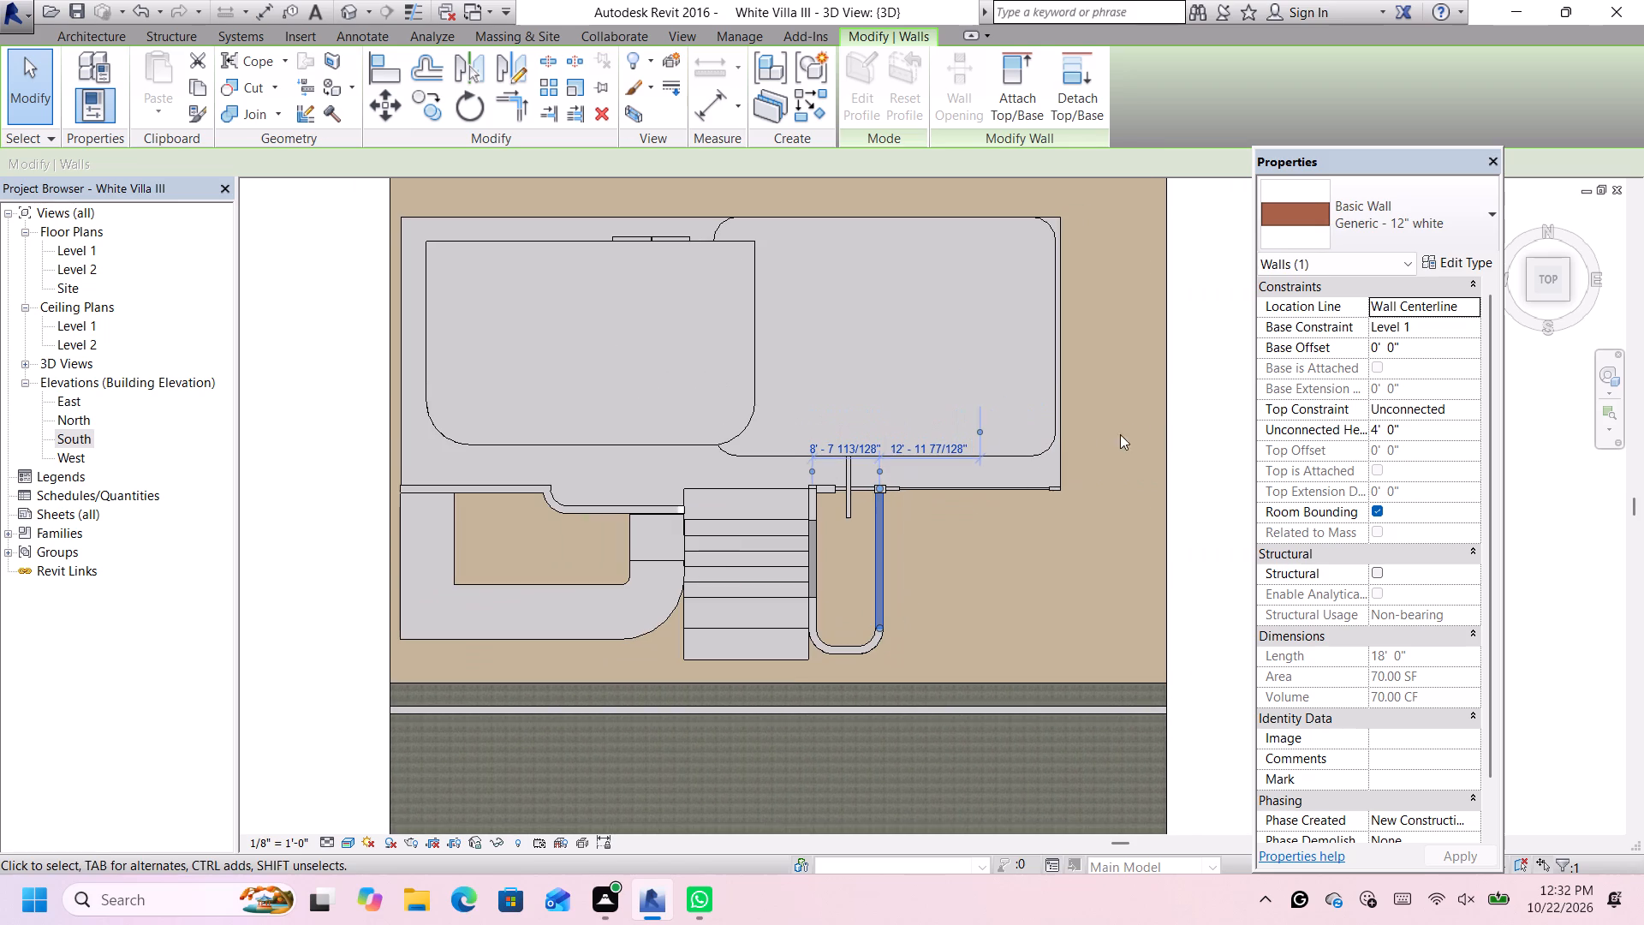
left_click(1212, 465)
scroll(993, 505, "up", 3)
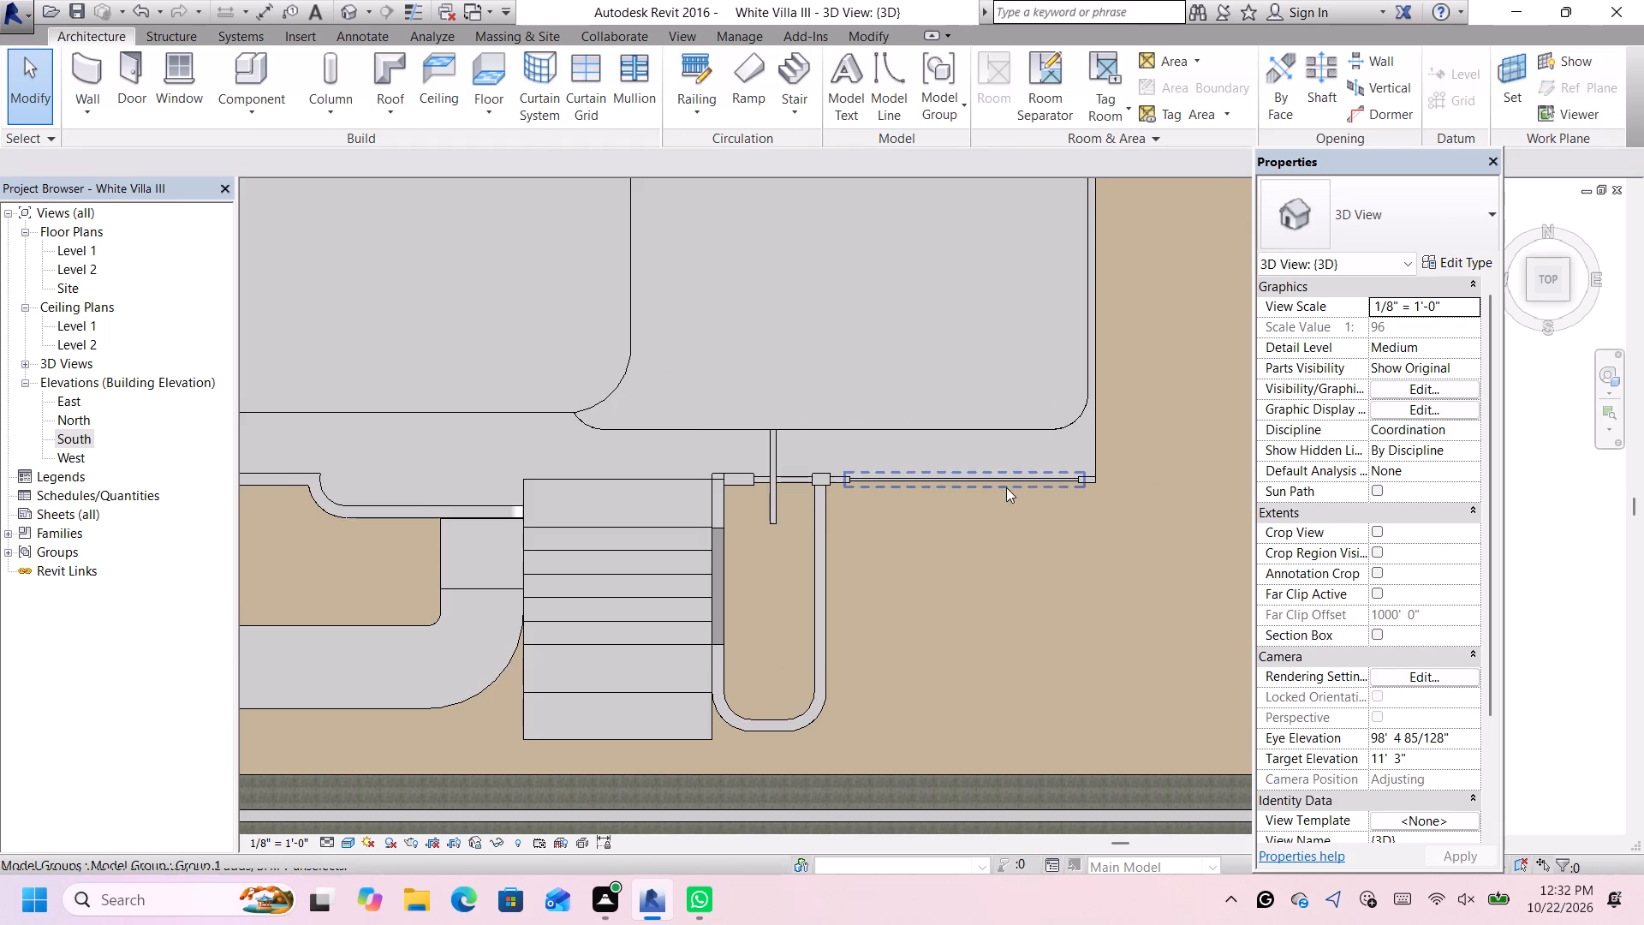
Start a Generic - 12" floor and sketch a rectangular boundary about 24' by 13'-6" from the roof slab's south edge to the east wall line.
left_click(474, 62)
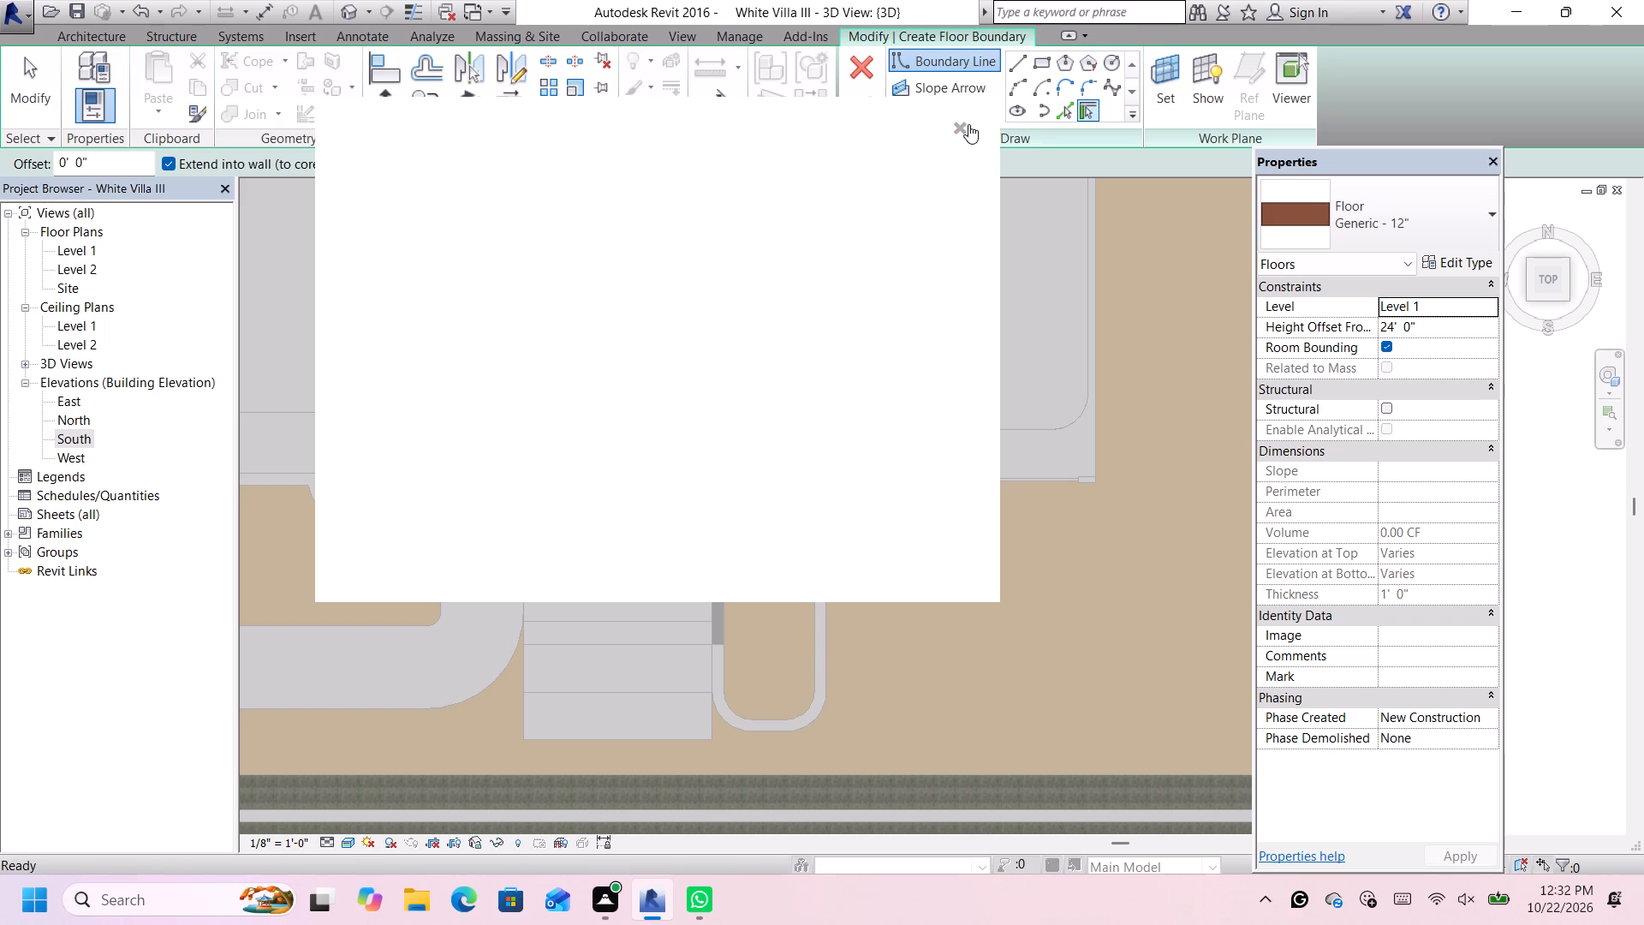
left_click(974, 131)
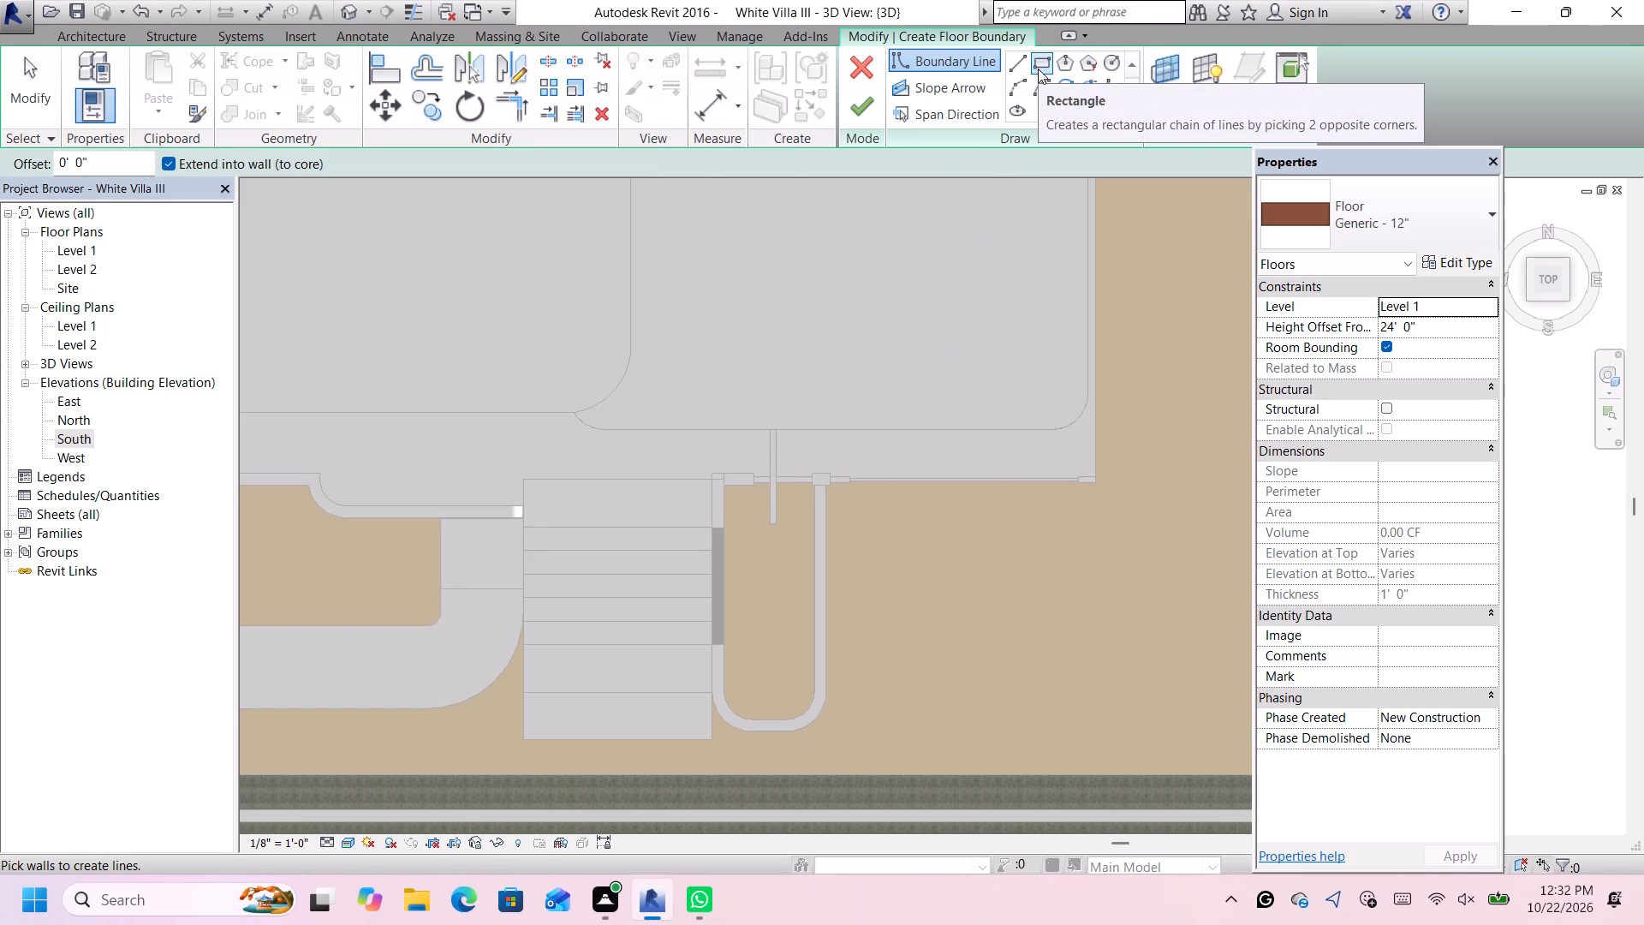
scroll(1038, 69, "down", 1)
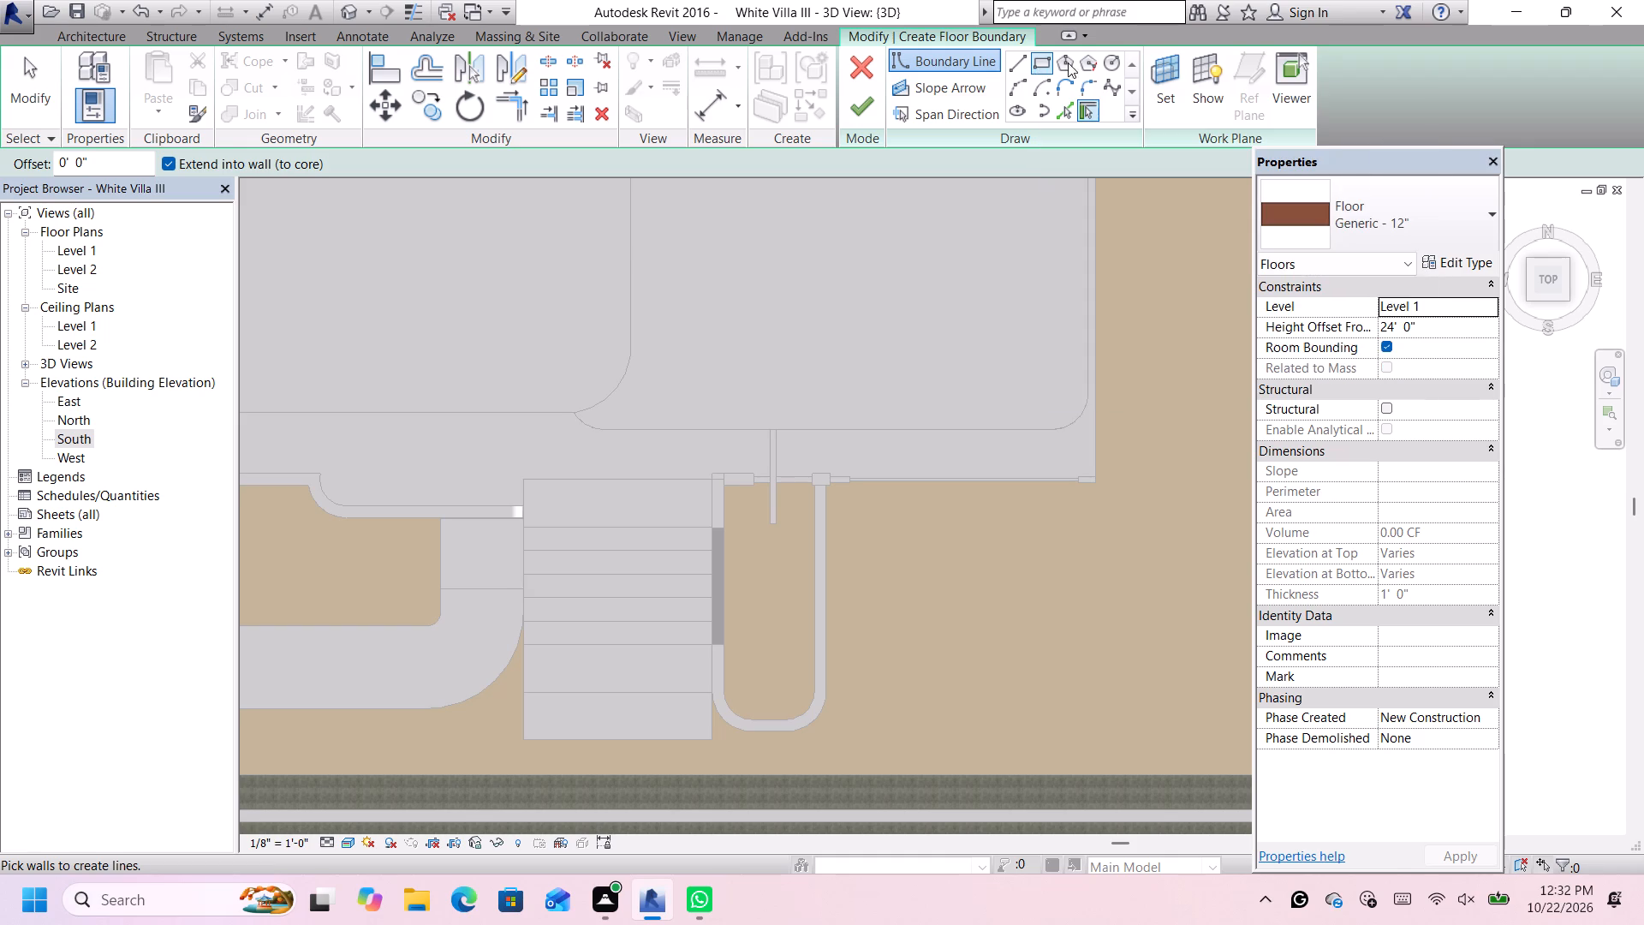
scroll(817, 439, "down", 3)
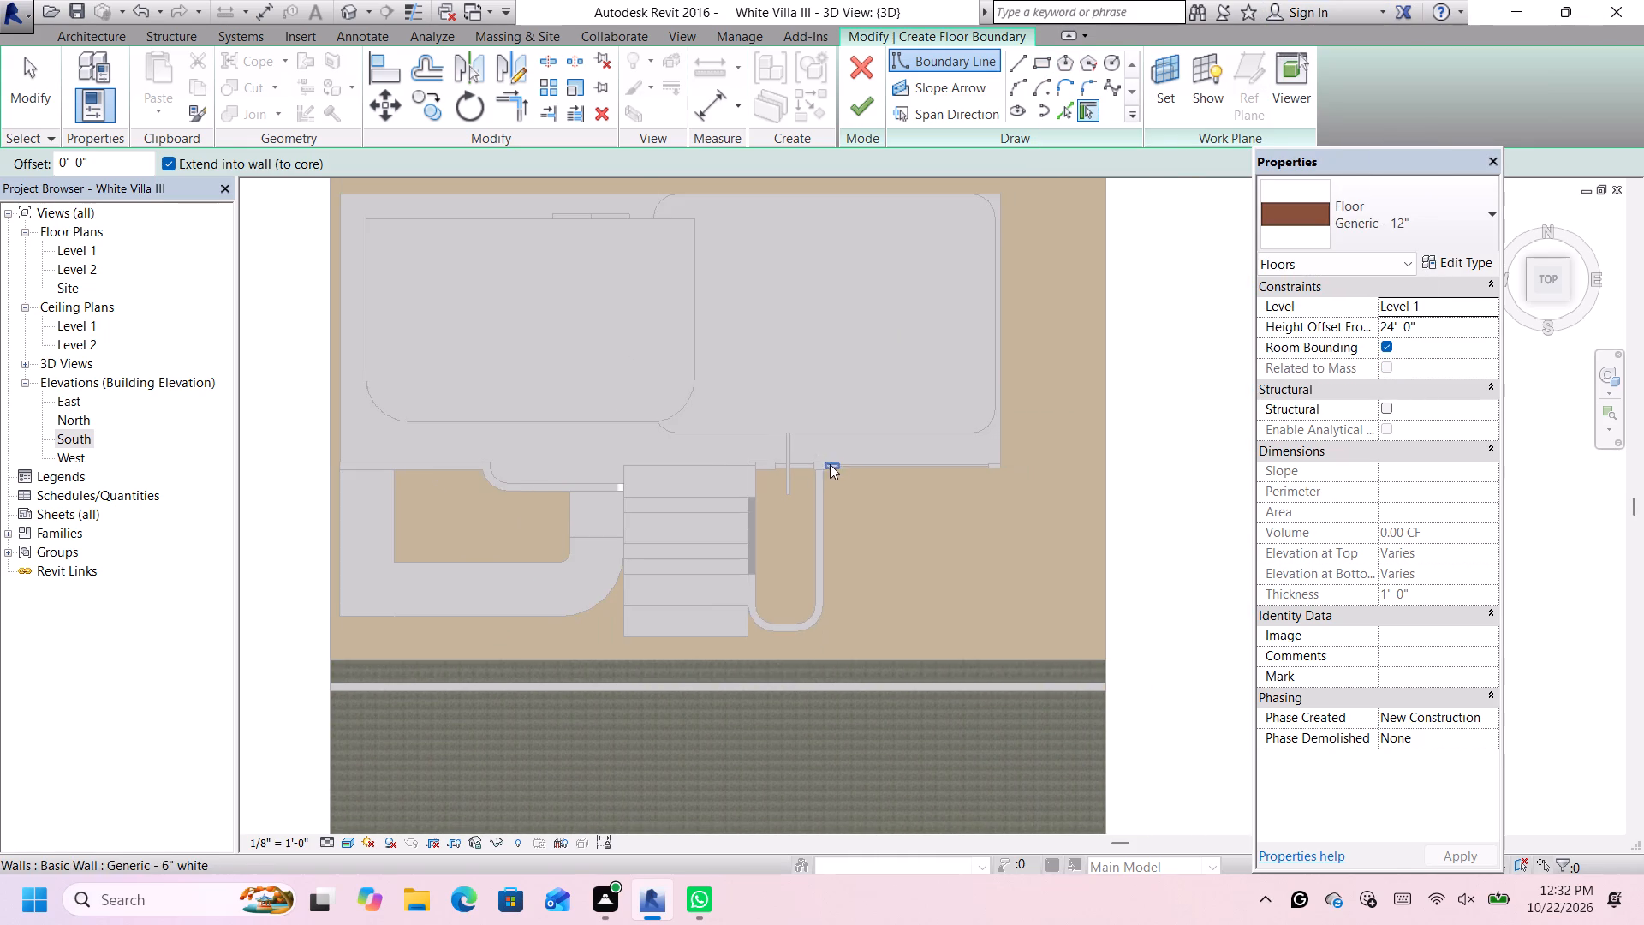
scroll(867, 466, "up", 2)
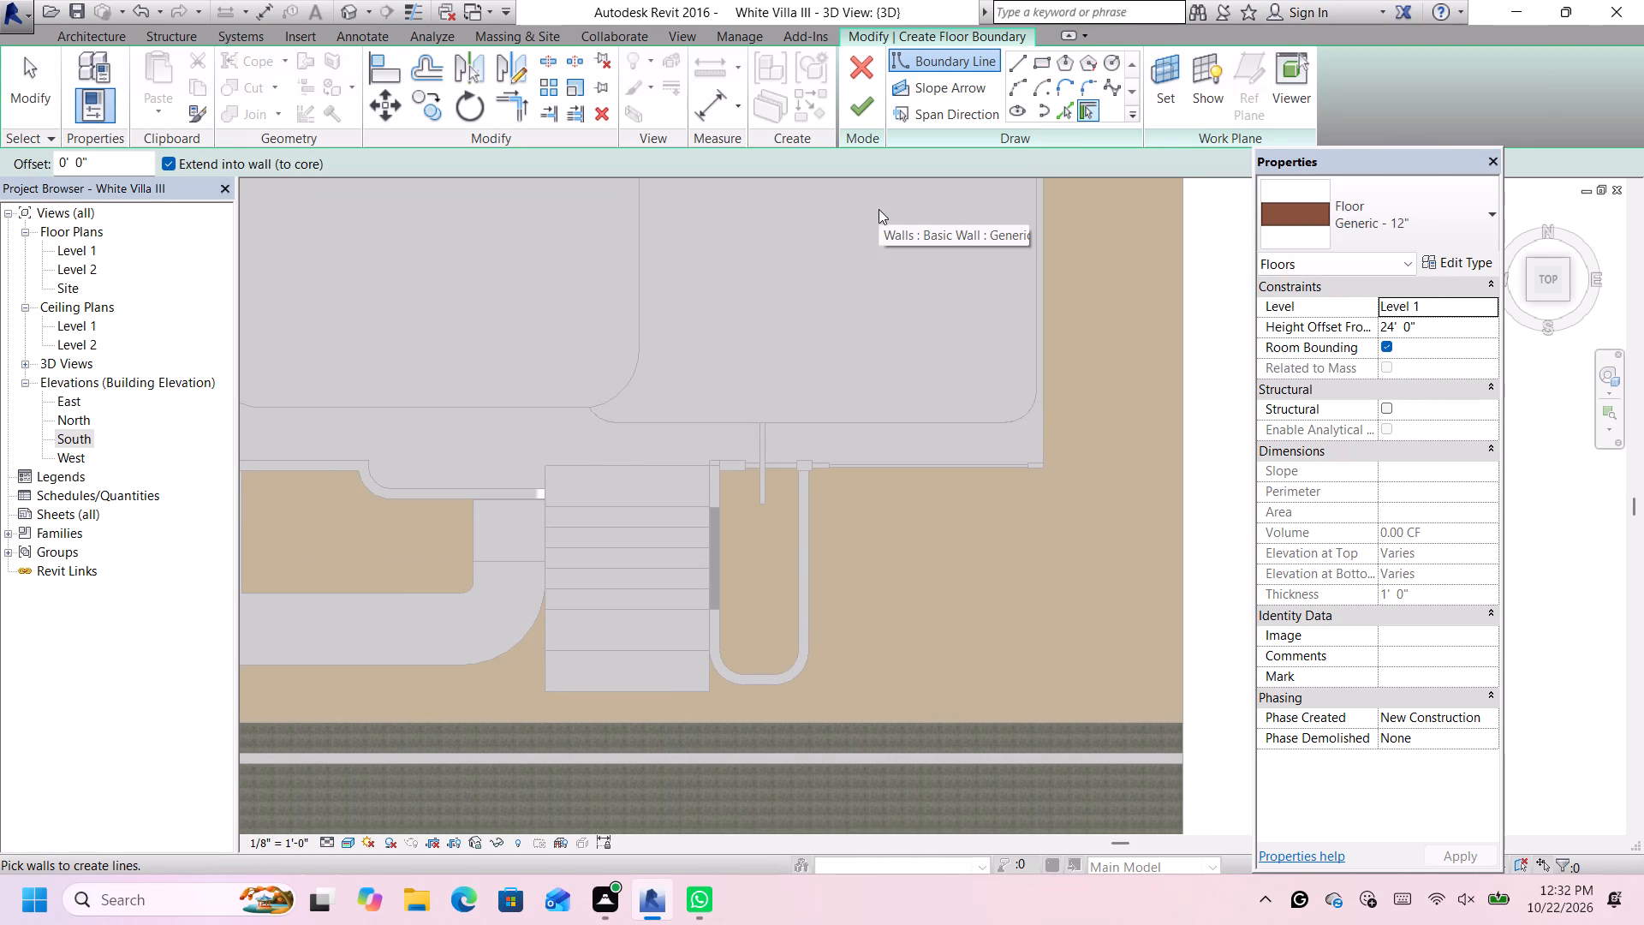
scroll(830, 323, "down", 2)
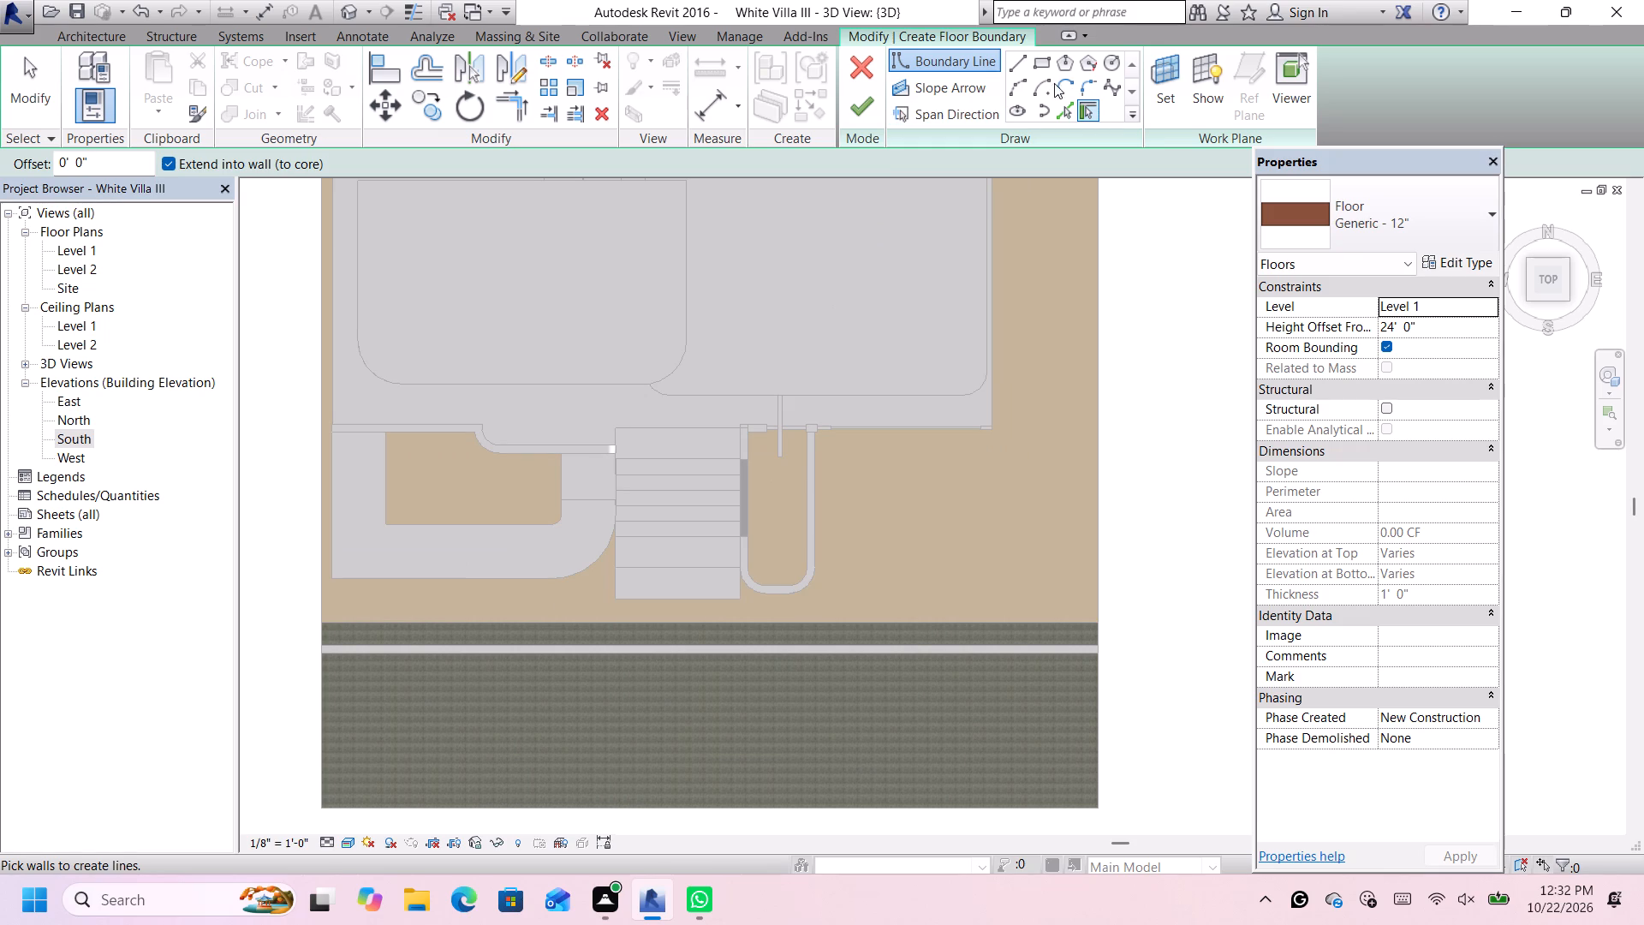
left_click(1043, 64)
scroll(830, 429, "up", 3)
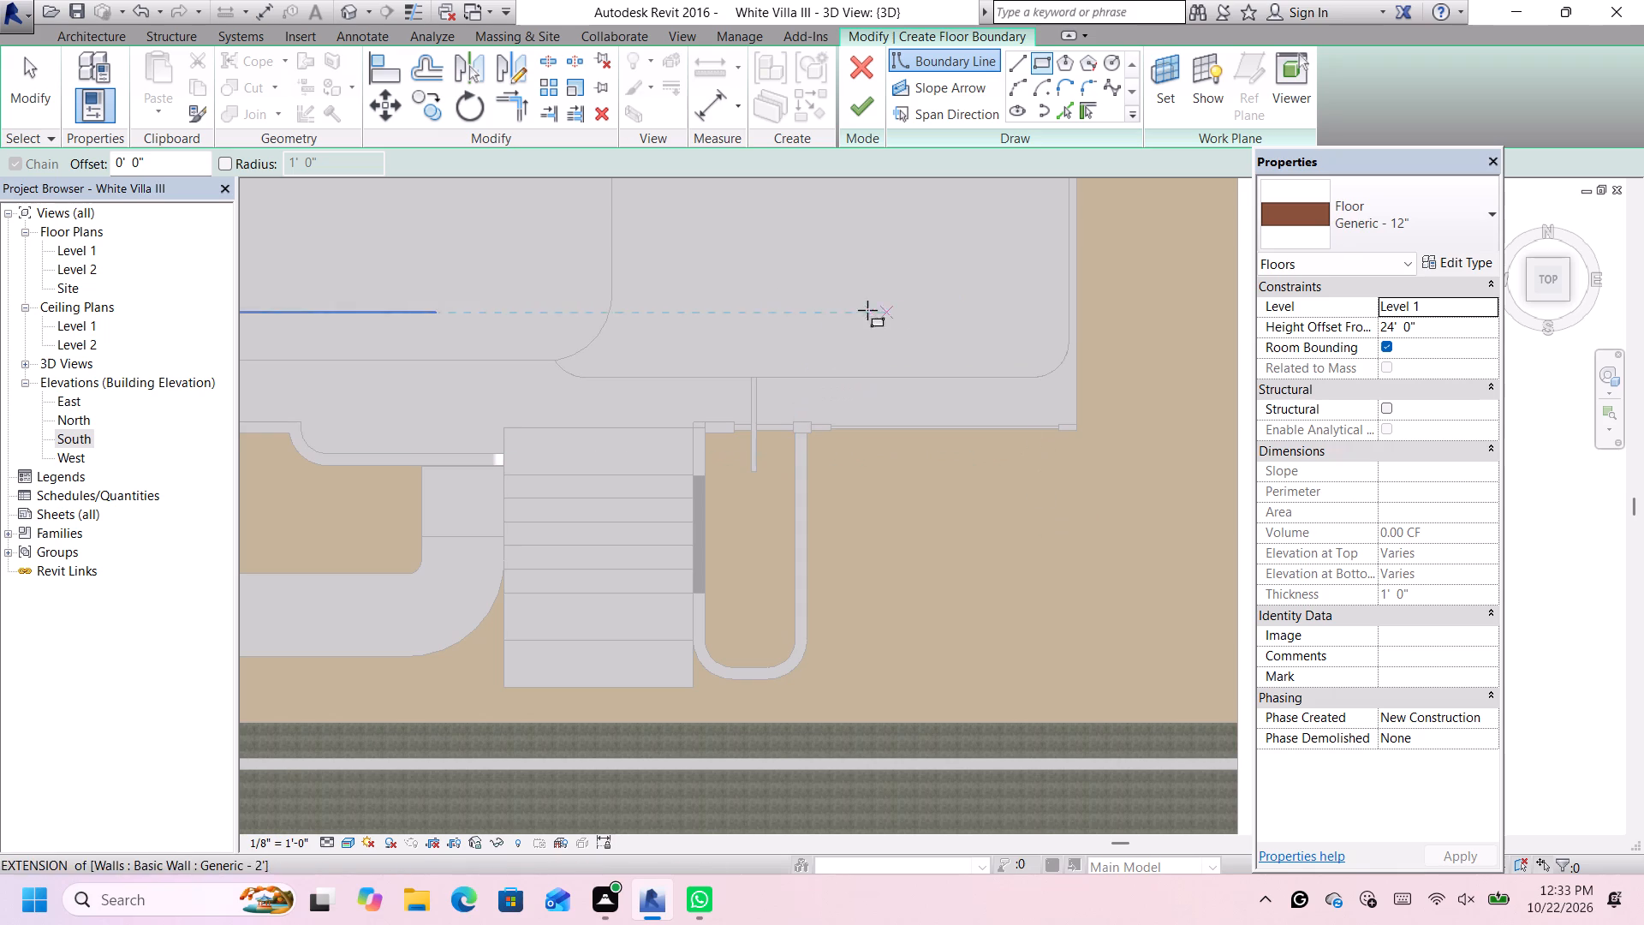
left_click(789, 376)
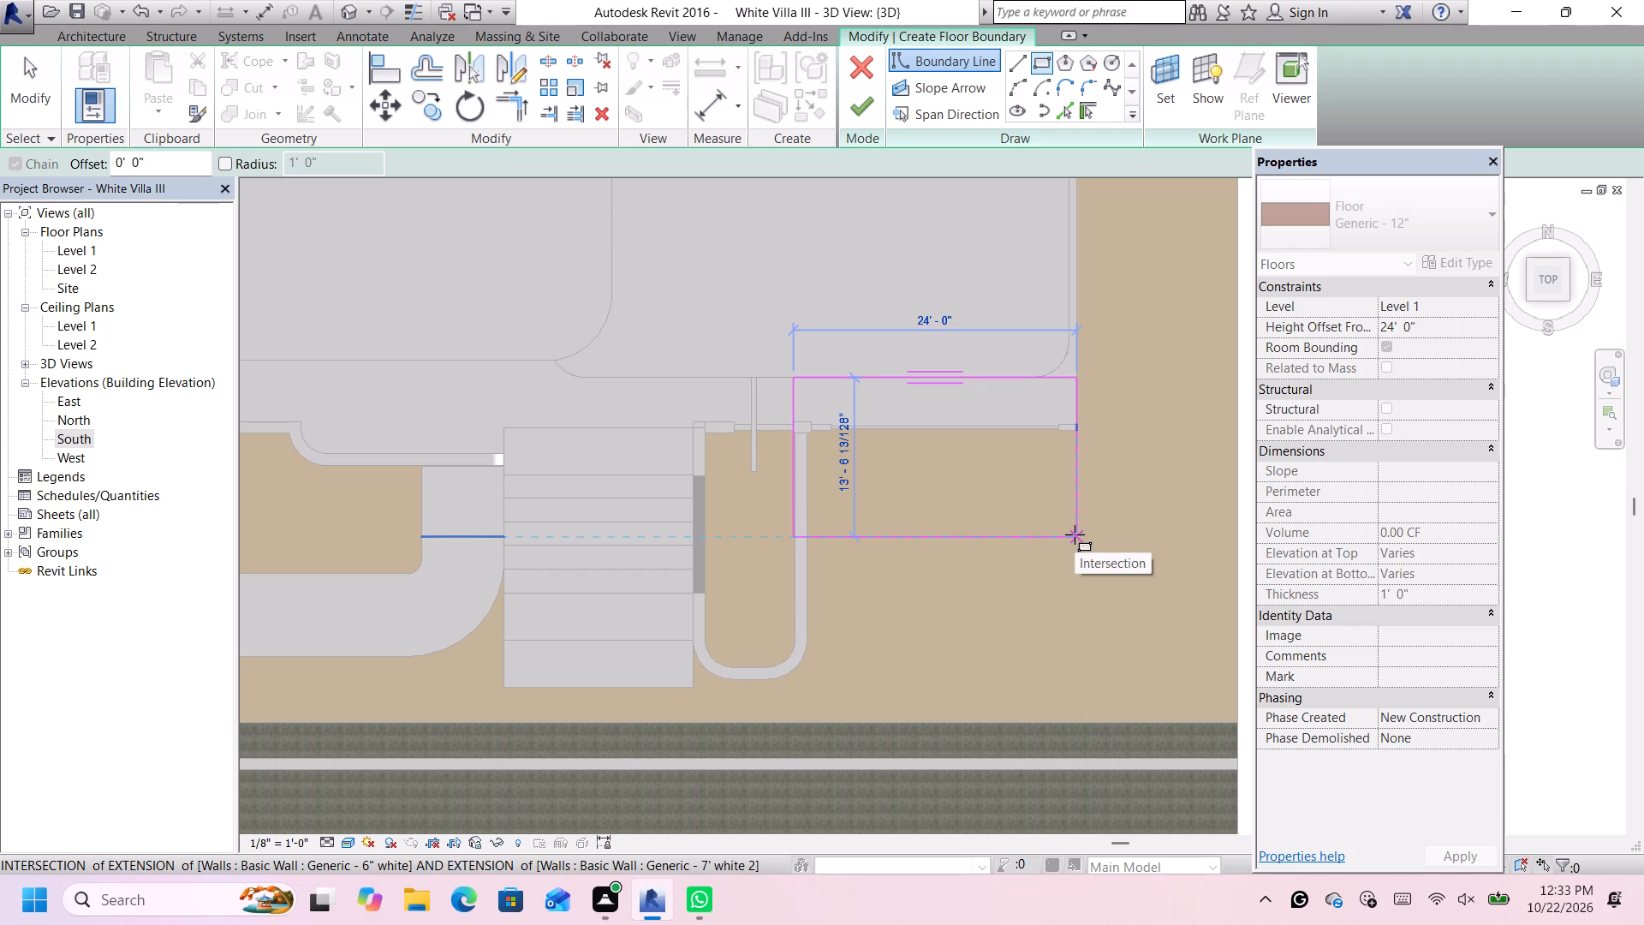
left_click(1075, 534)
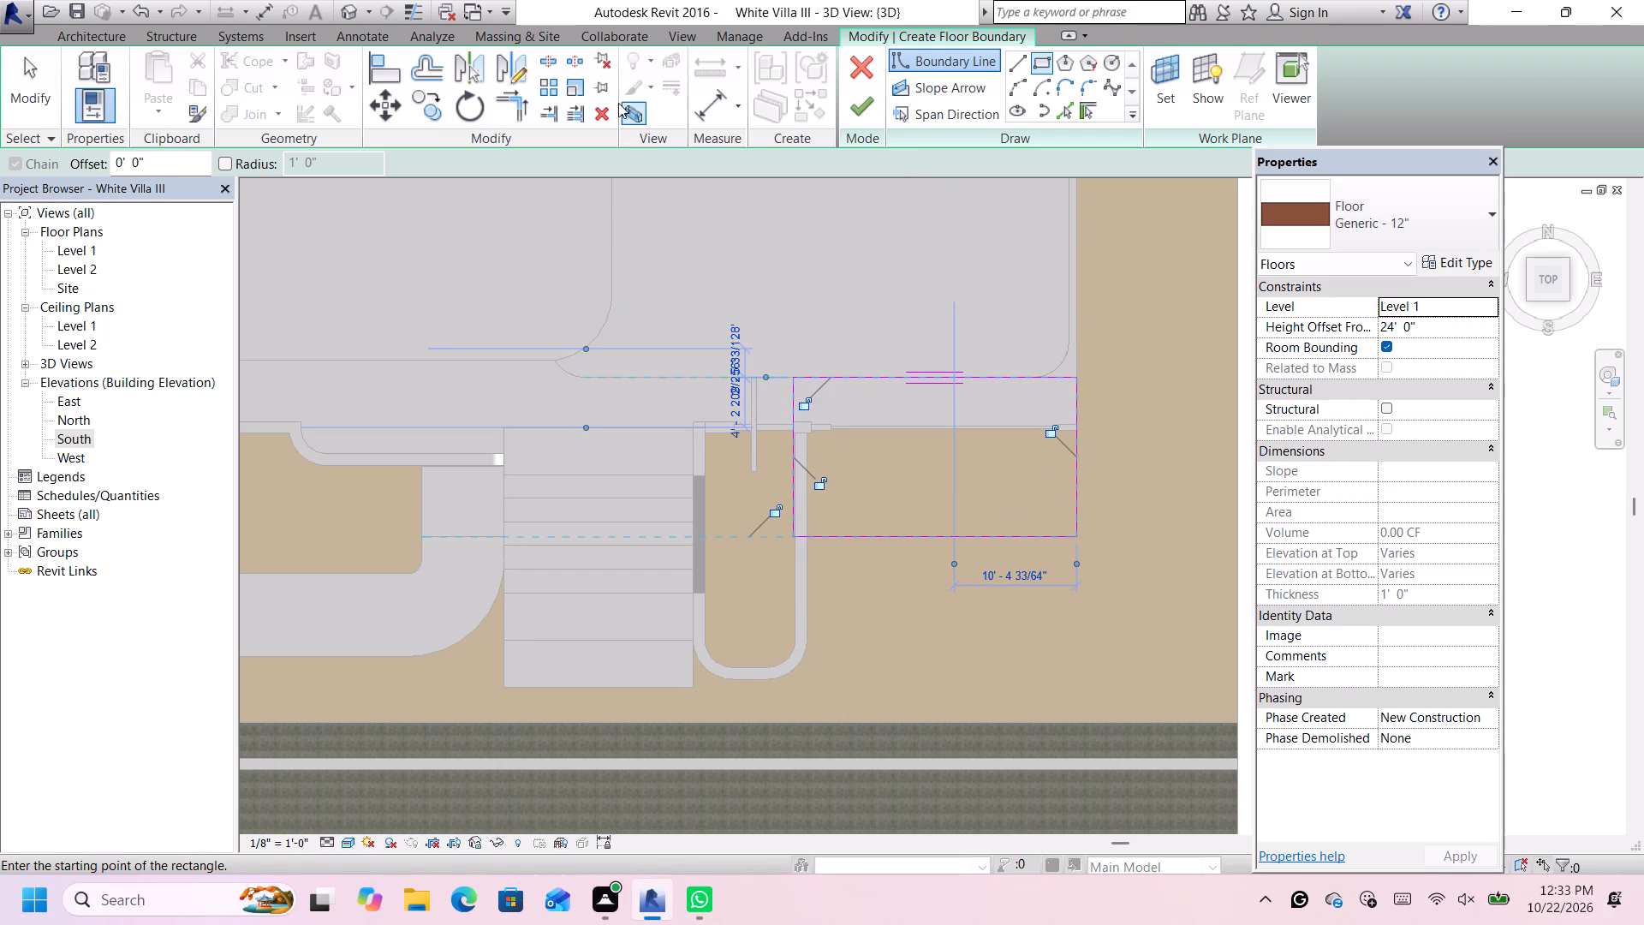
Offset copies of all four sides of the rectangular floor boundary 2' inward as guide lines.
left_click(432, 66)
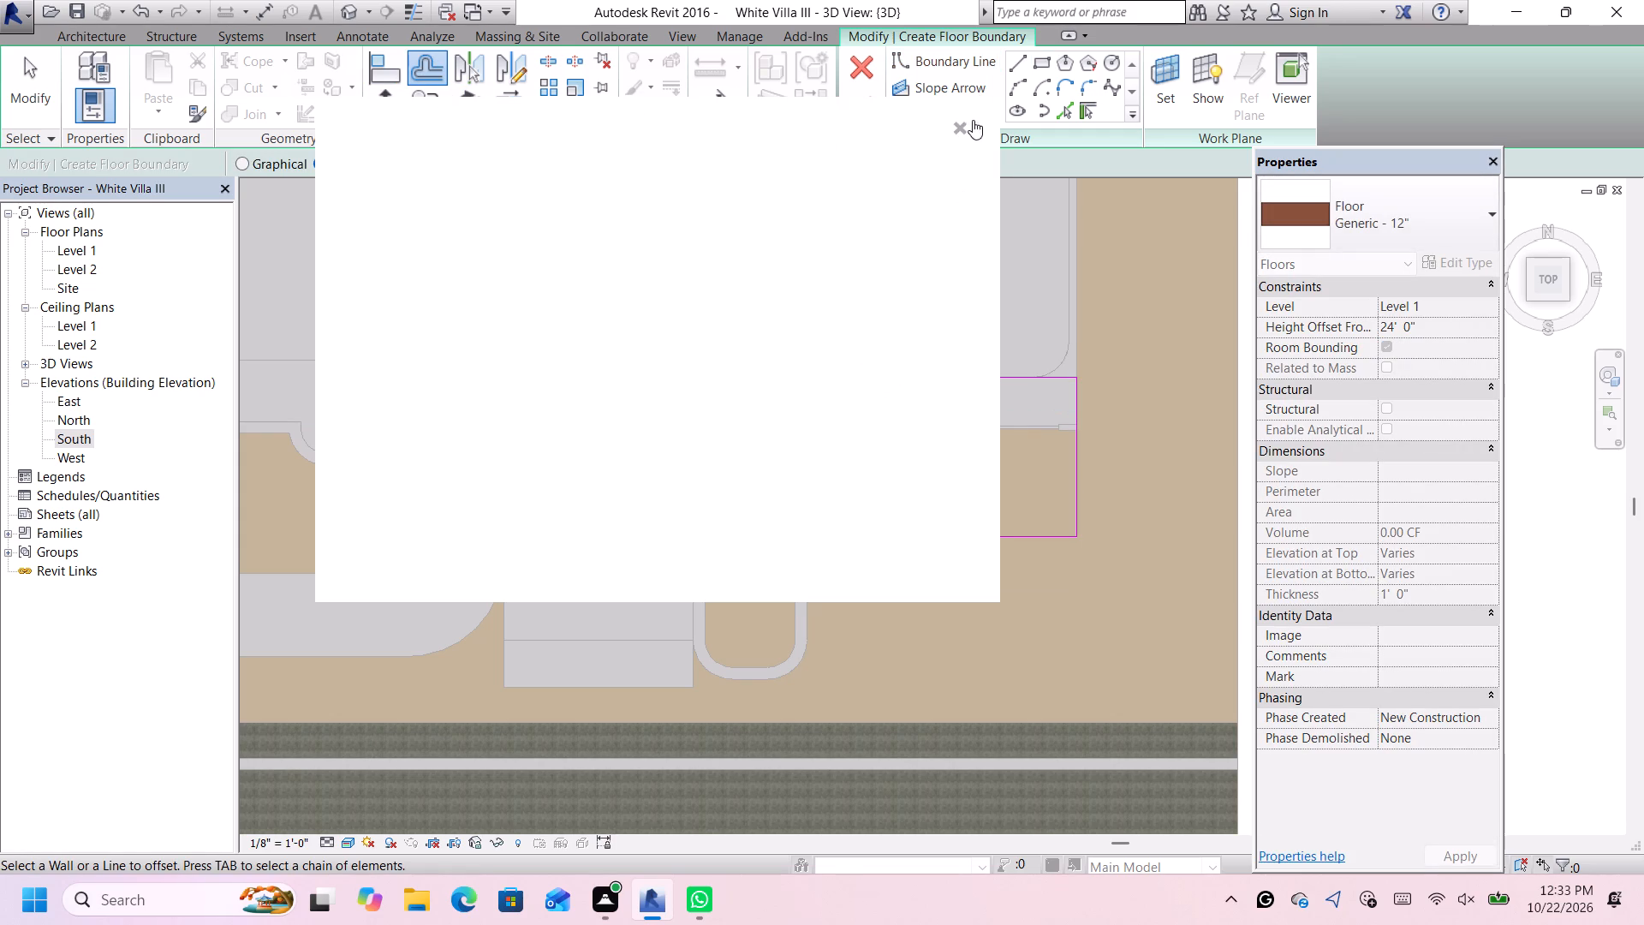
left_click(956, 122)
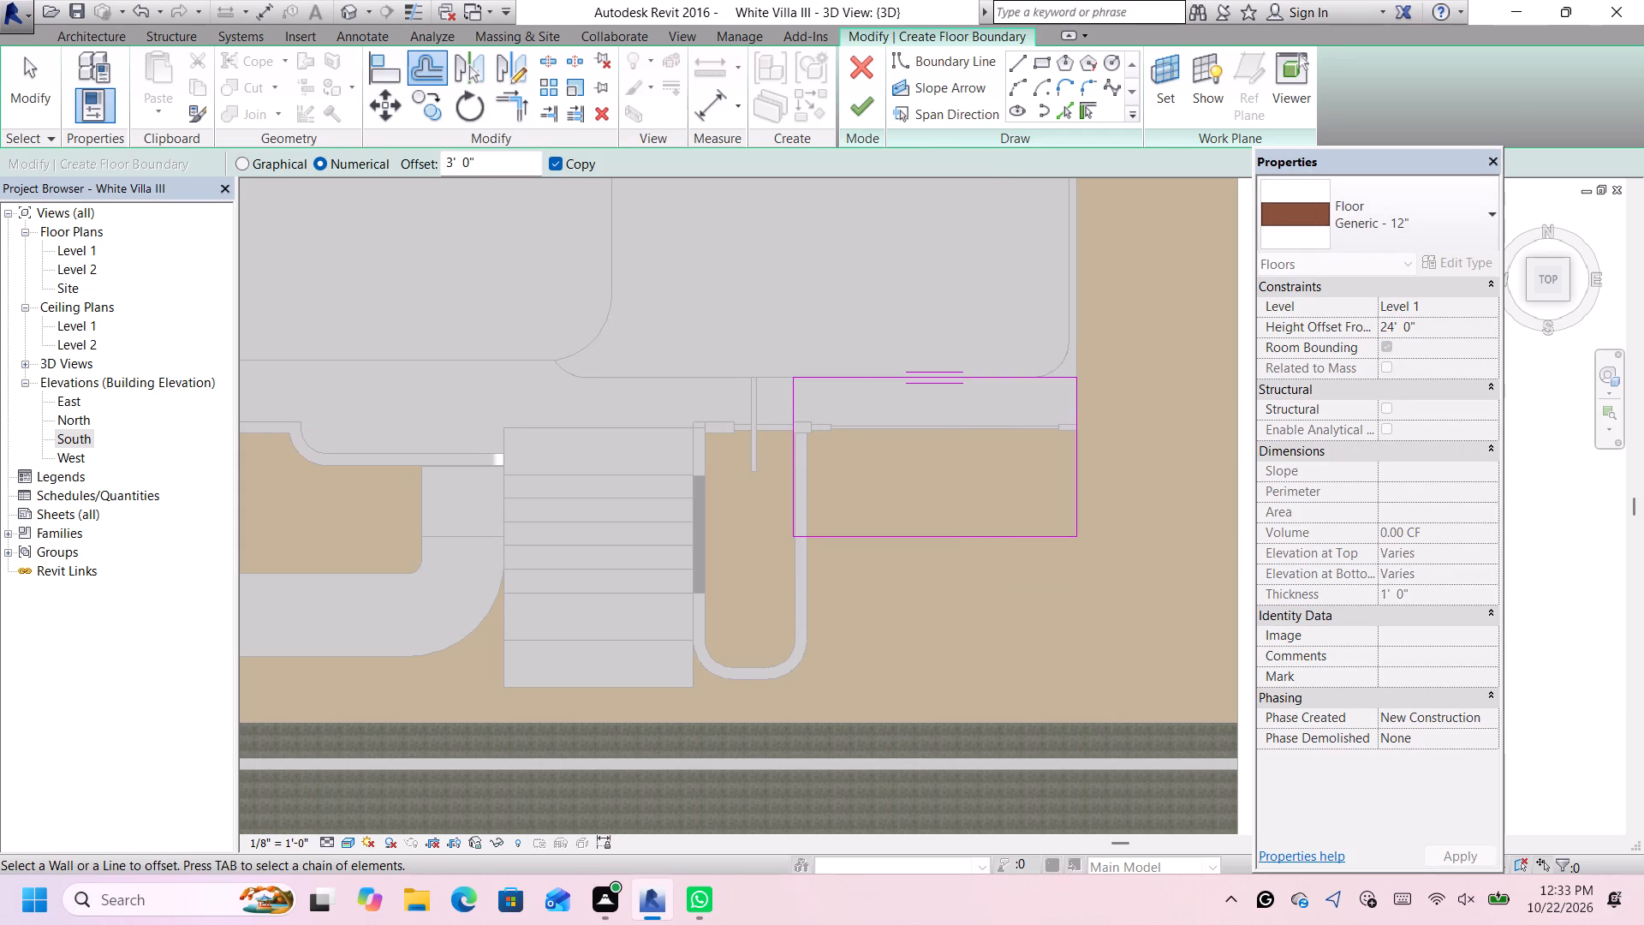
left_click_drag(500, 169, 426, 156)
key("BackSpace")
key("1")
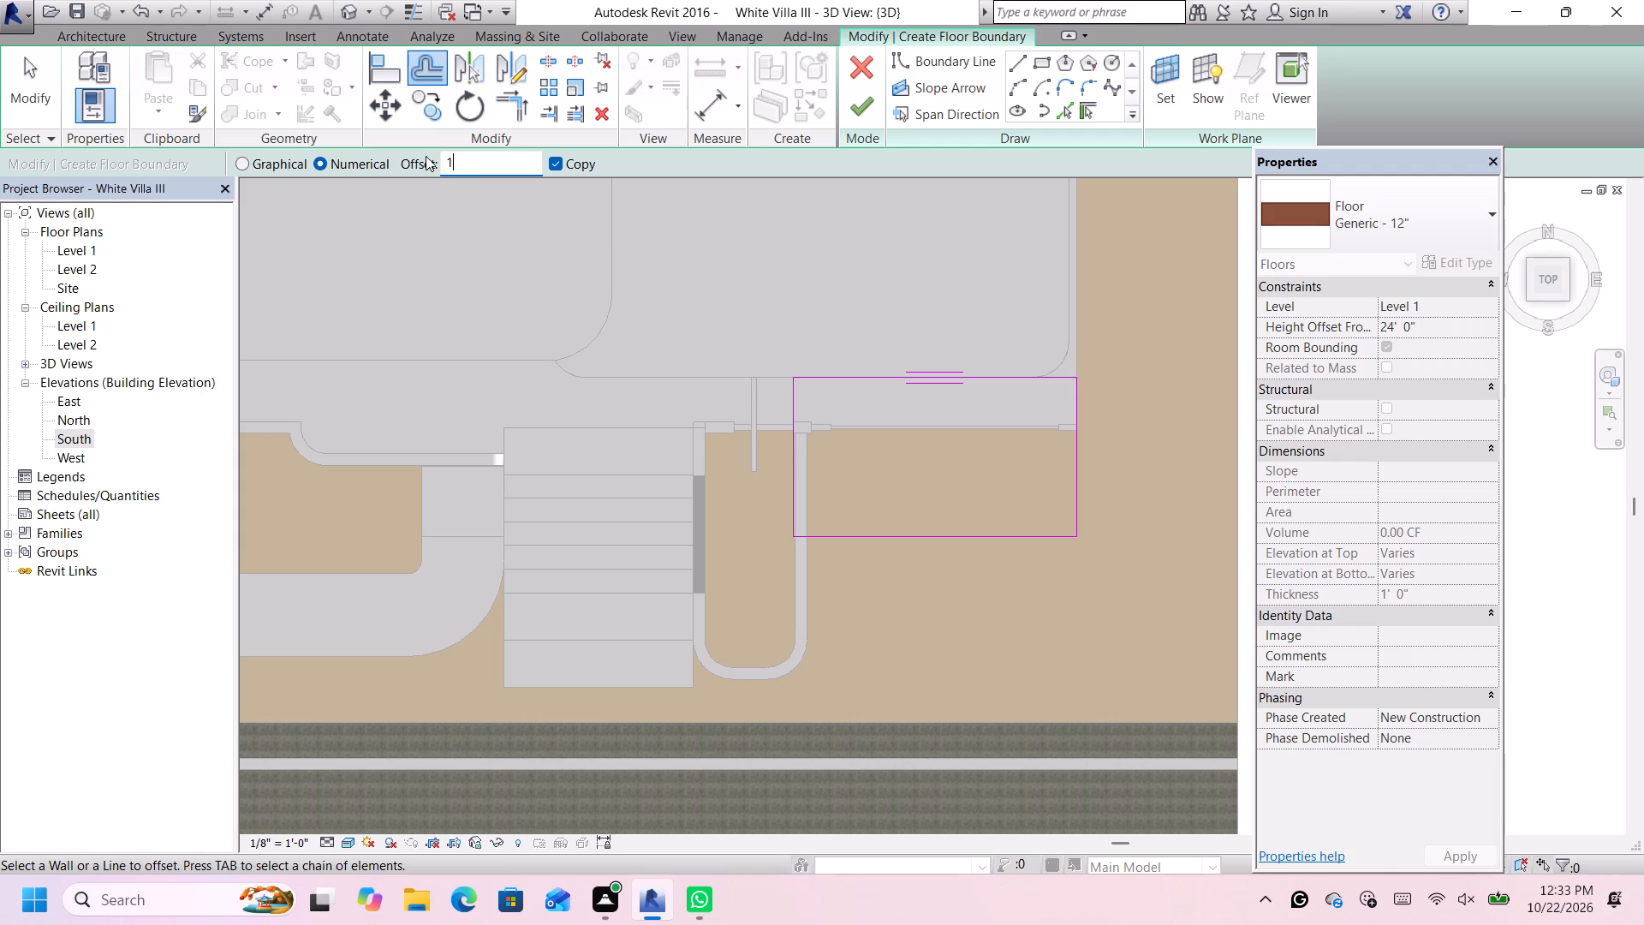
key("apostrophe")
key("Return")
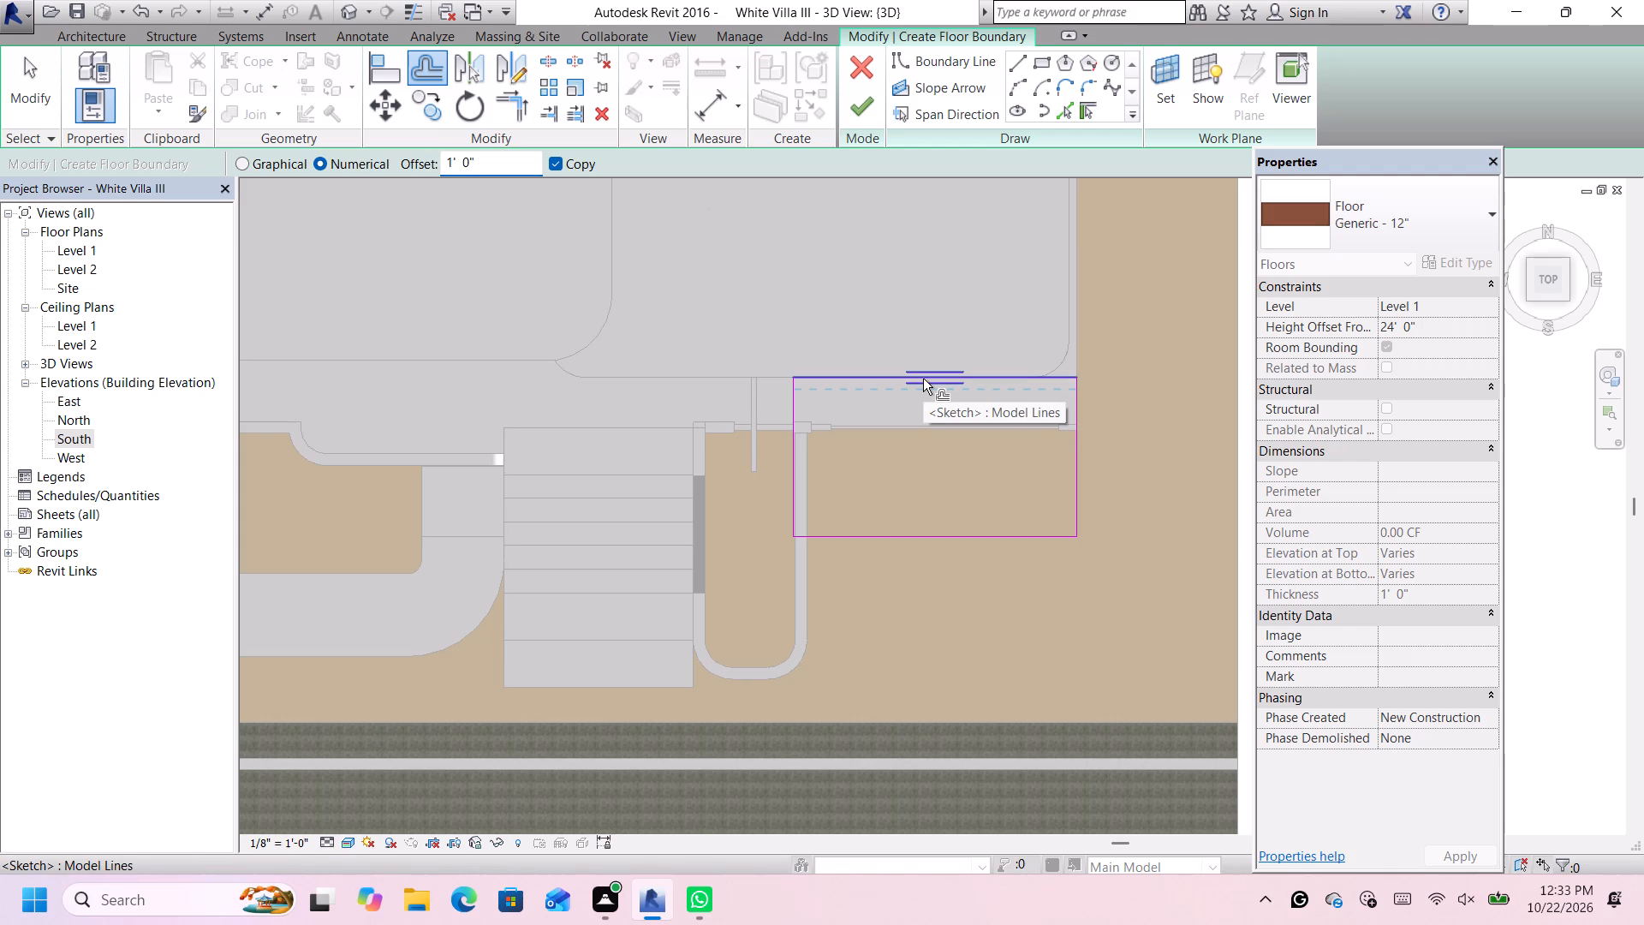
left_click_drag(516, 166, 475, 166)
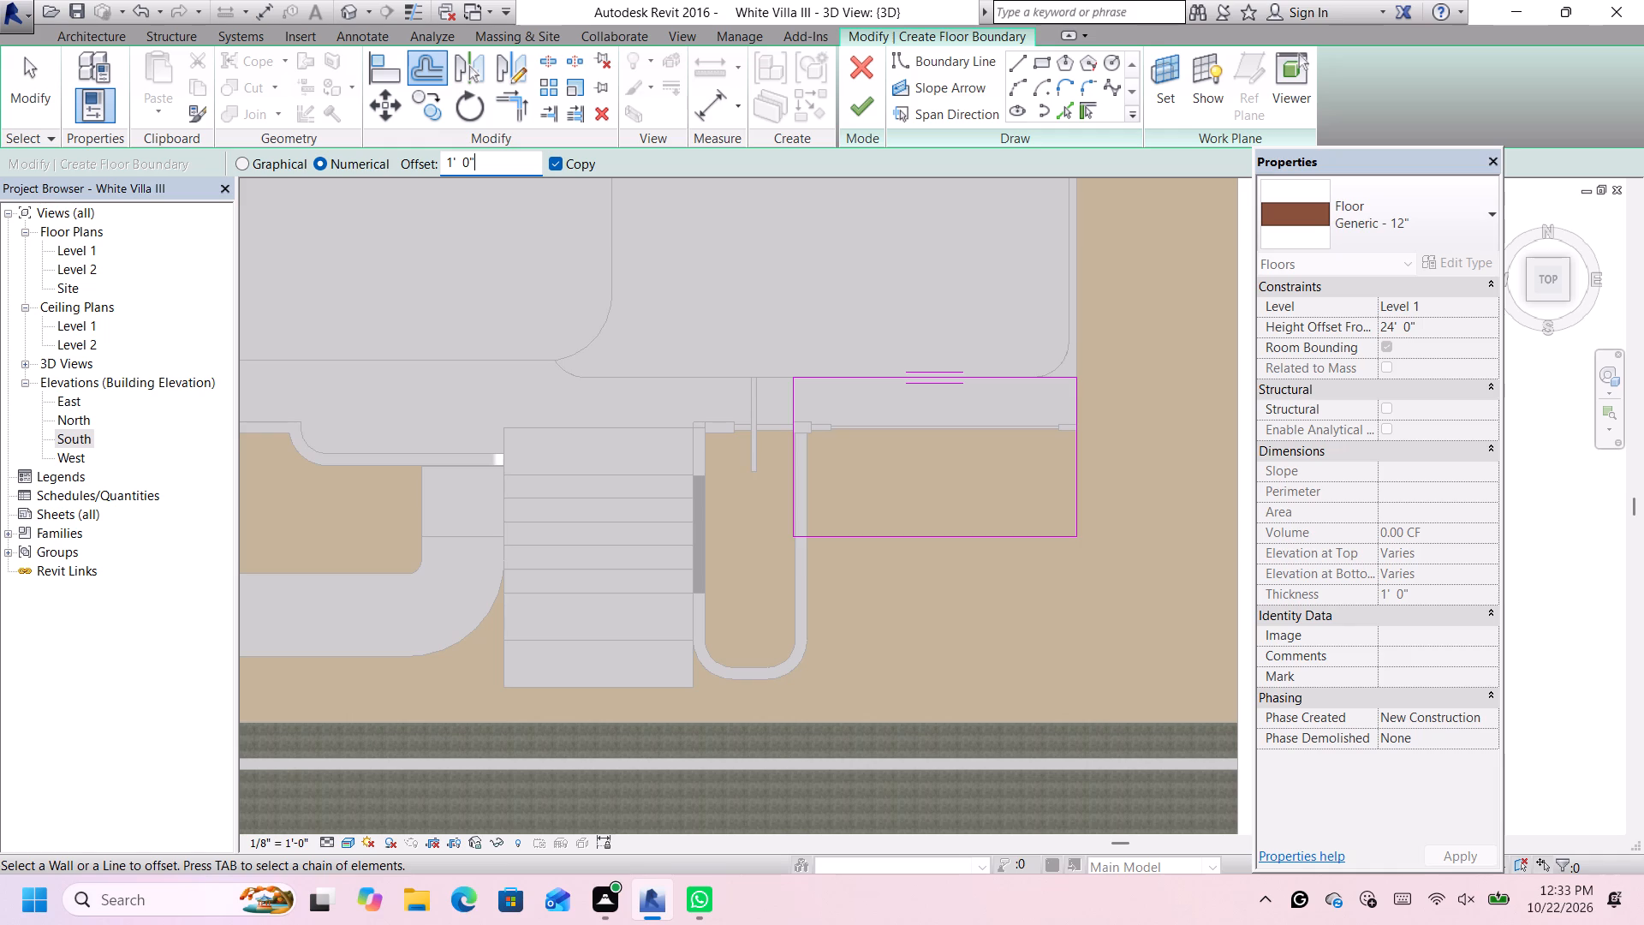
left_click_drag(475, 166, 432, 166)
key("BackSpace")
type("2'")
key("Return")
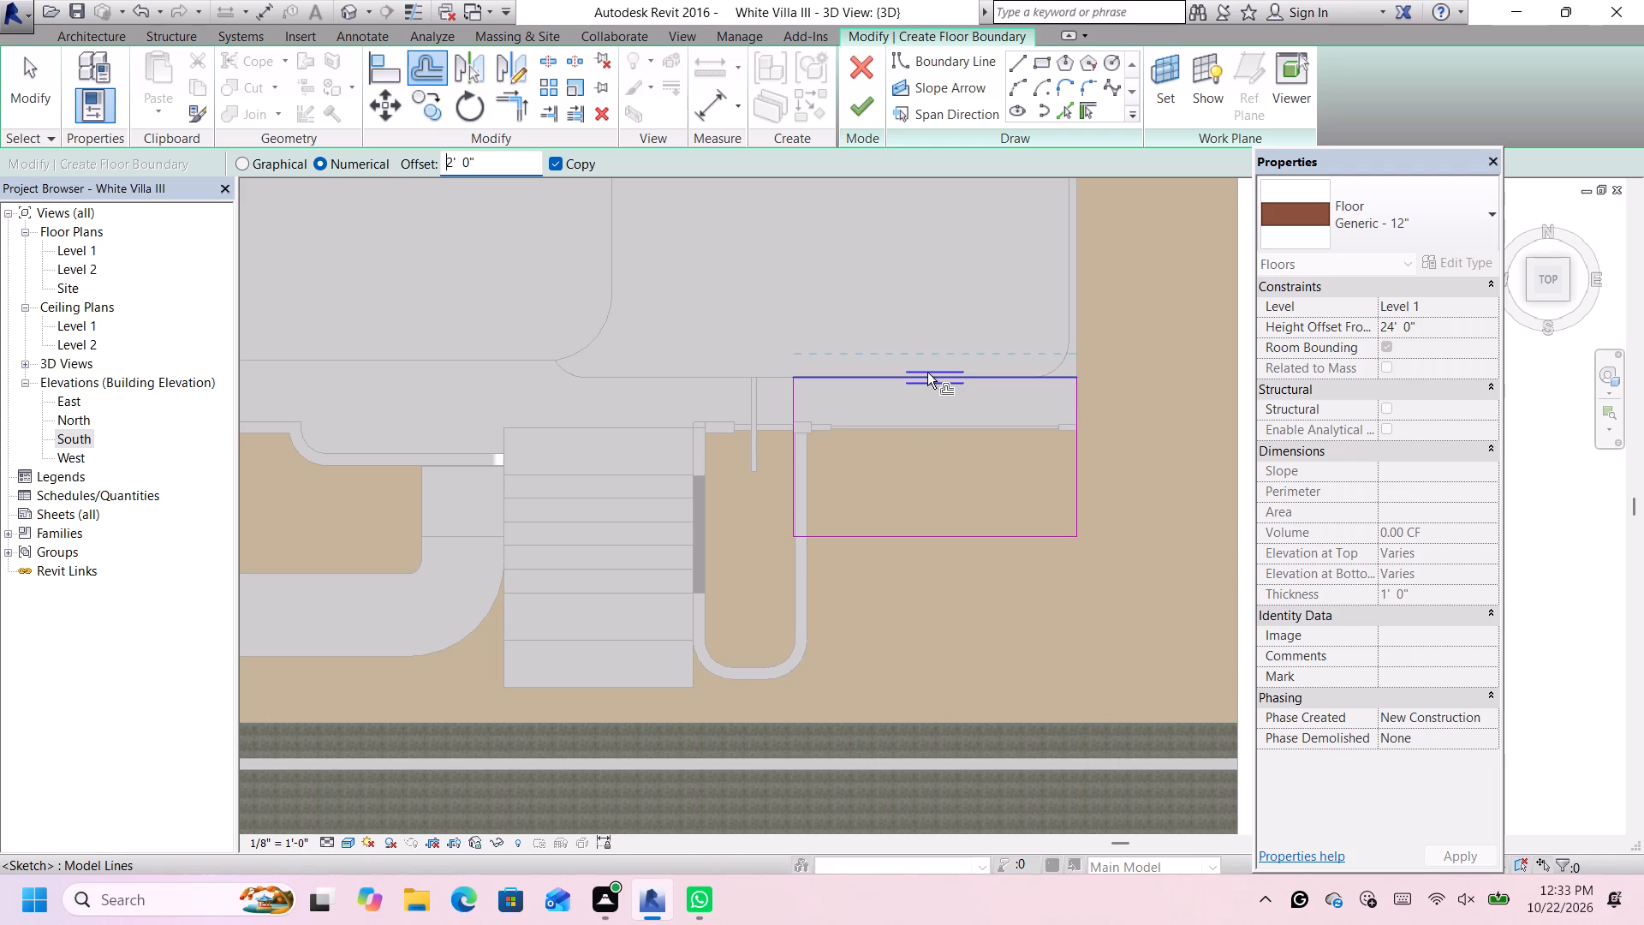
left_click(926, 388)
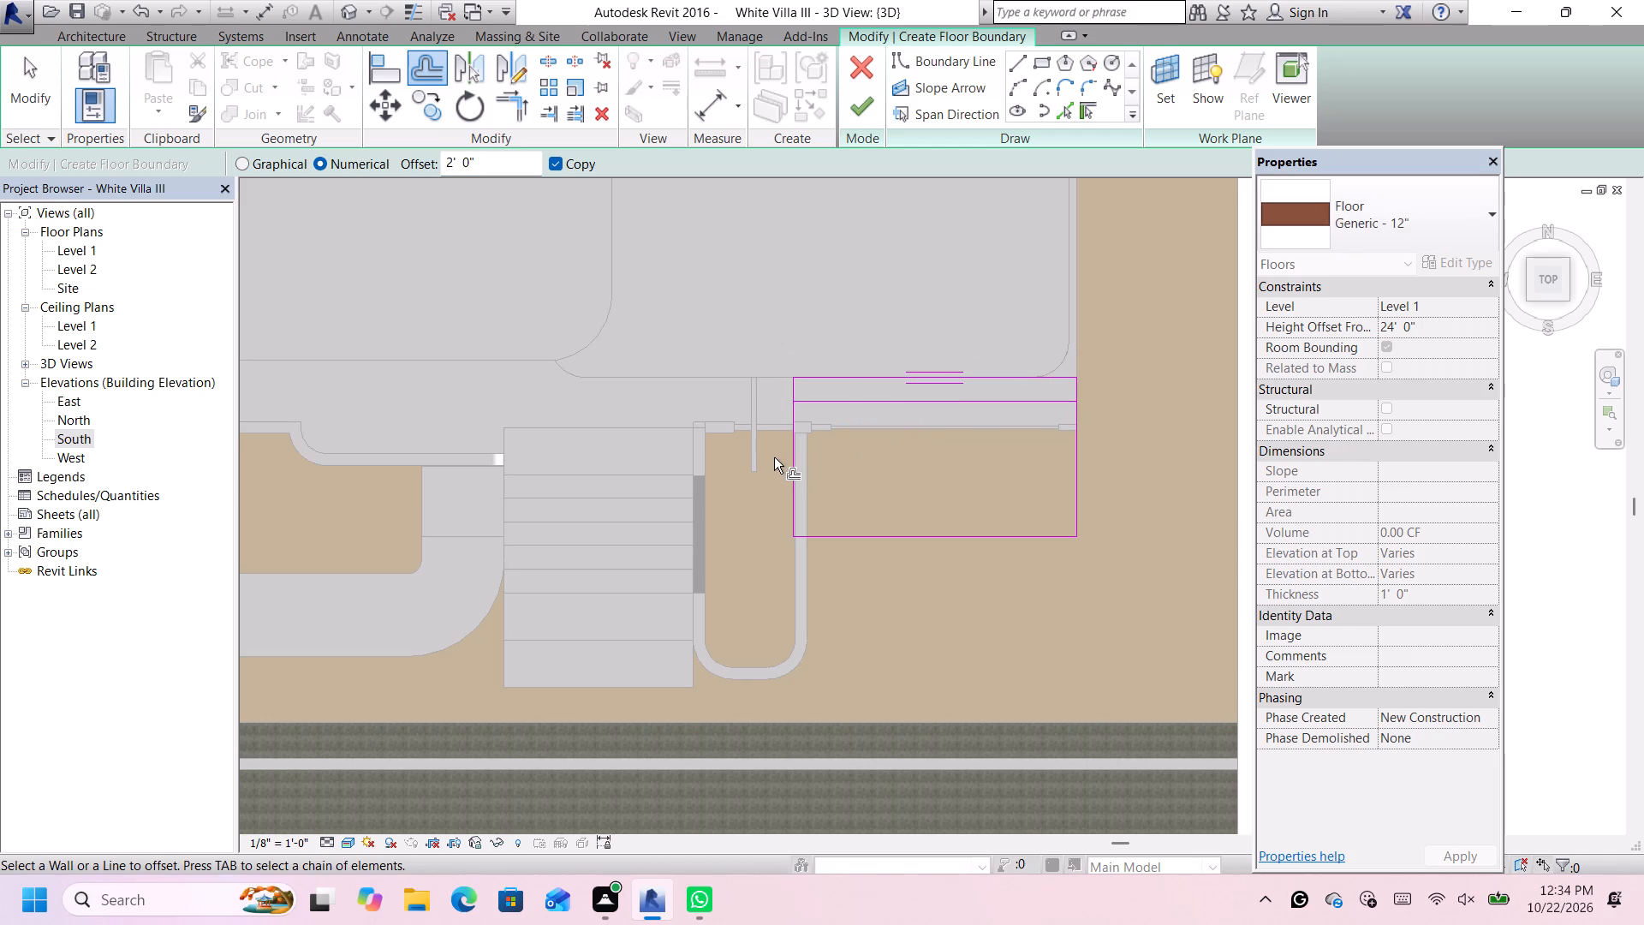
left_click(789, 455)
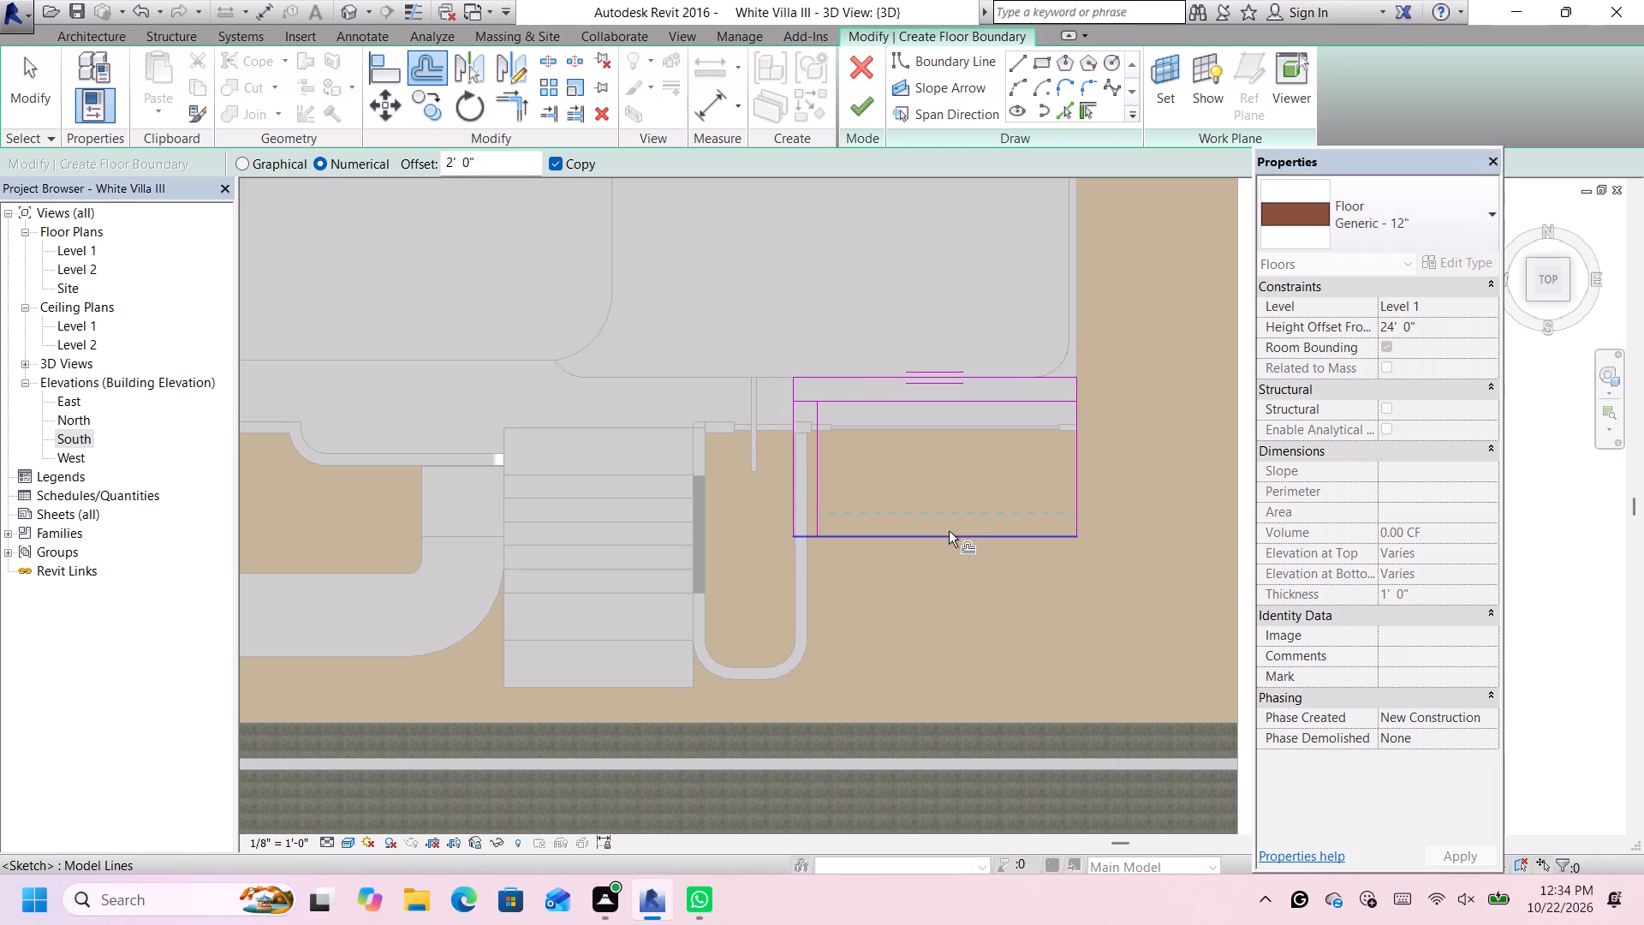
left_click(949, 531)
left_click(1069, 451)
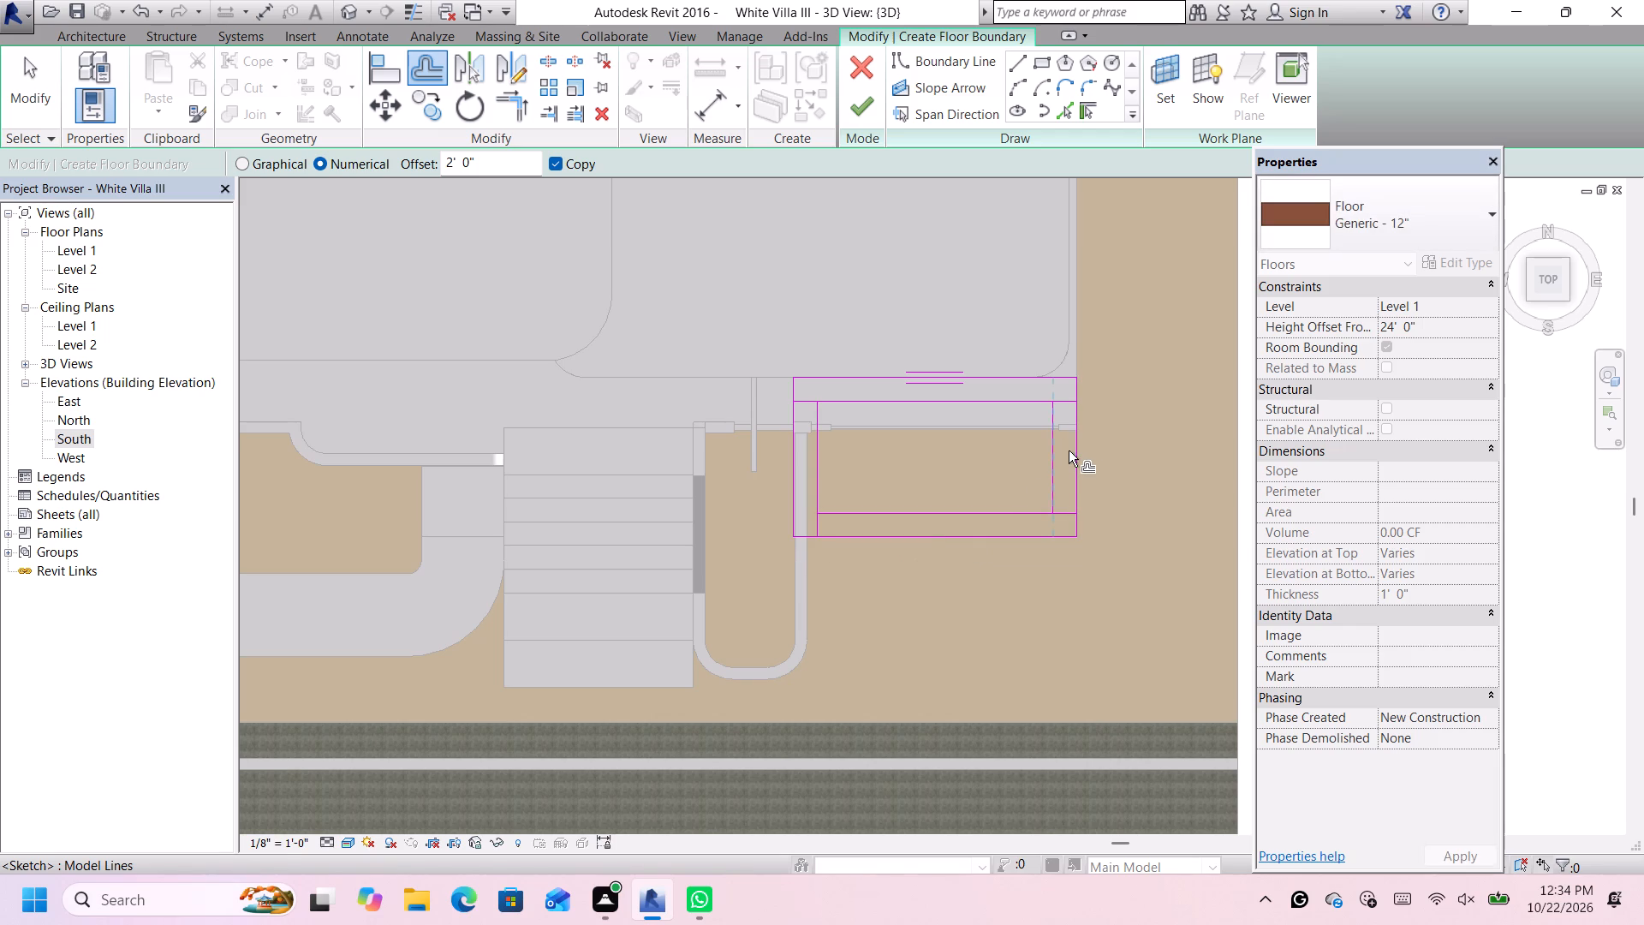
key("Escape")
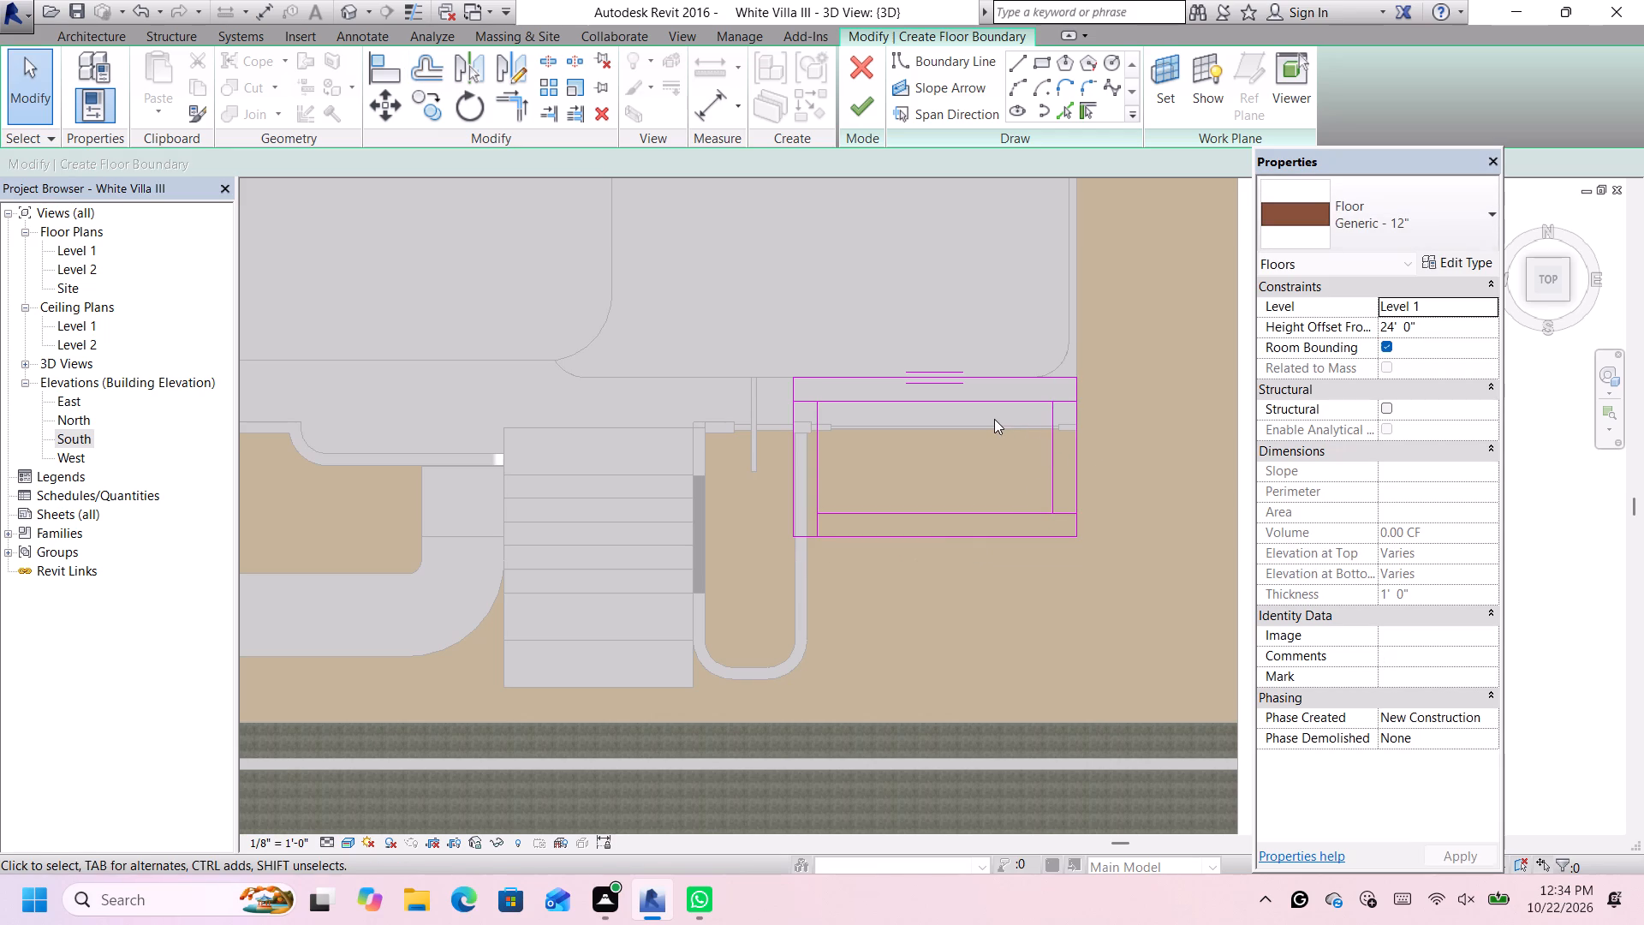
Extend the west guide line to the rectangle's north edge and the south guide line to its west edge.
scroll(820, 495, "up", 2)
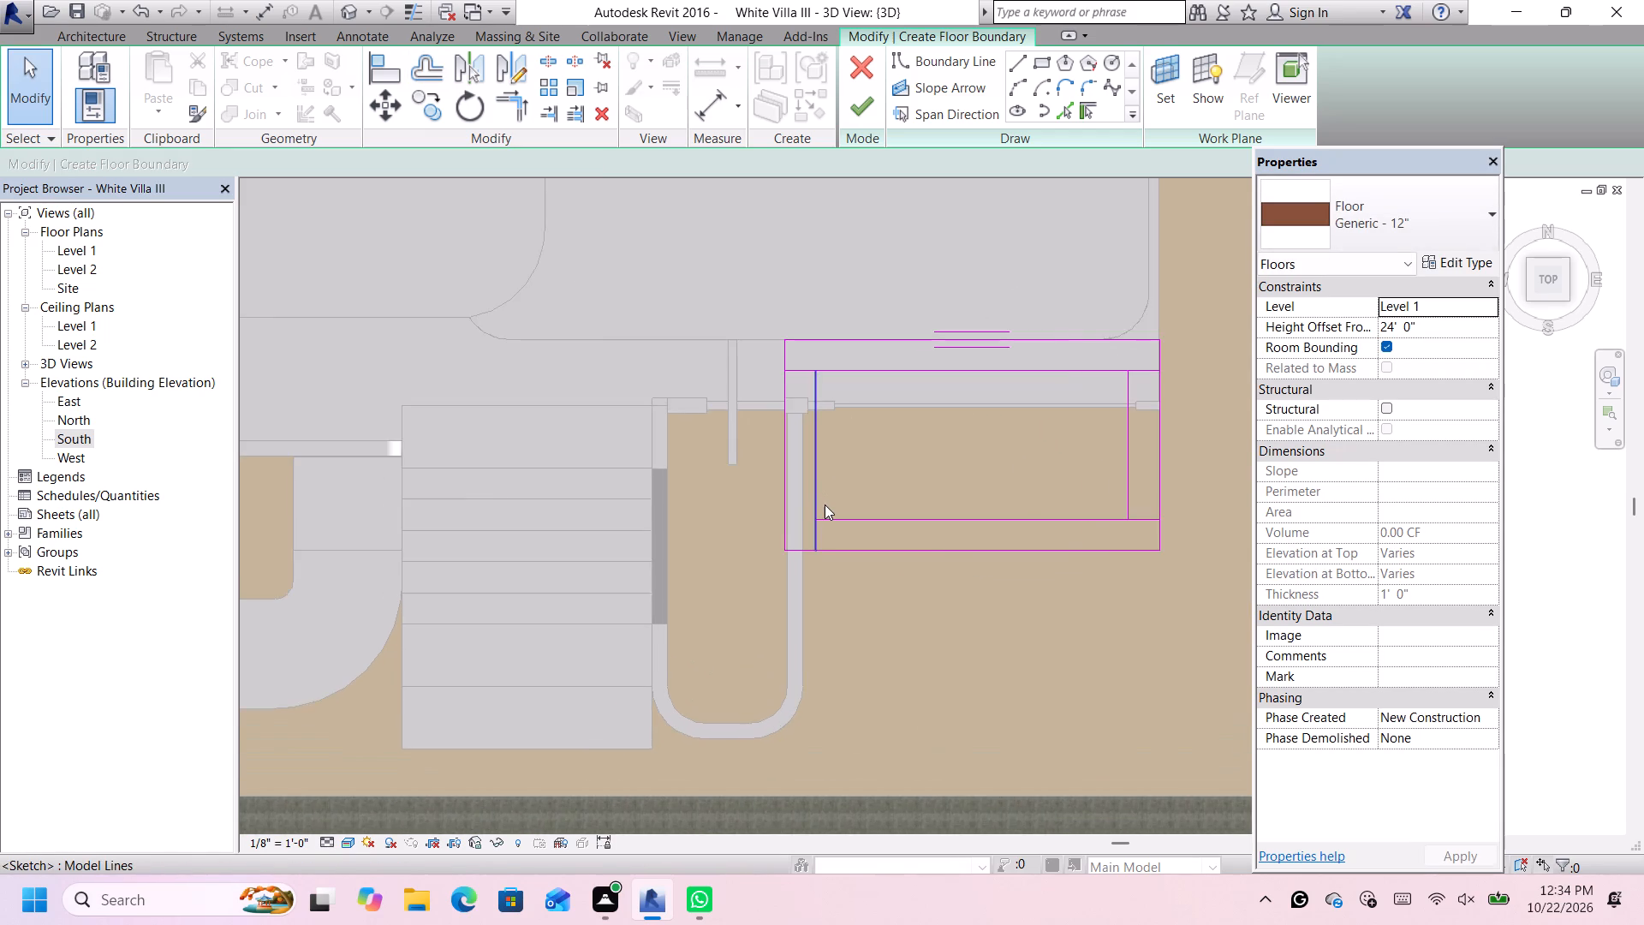
scroll(825, 504, "up", 2)
left_click(817, 484)
scroll(825, 330, "up", 3)
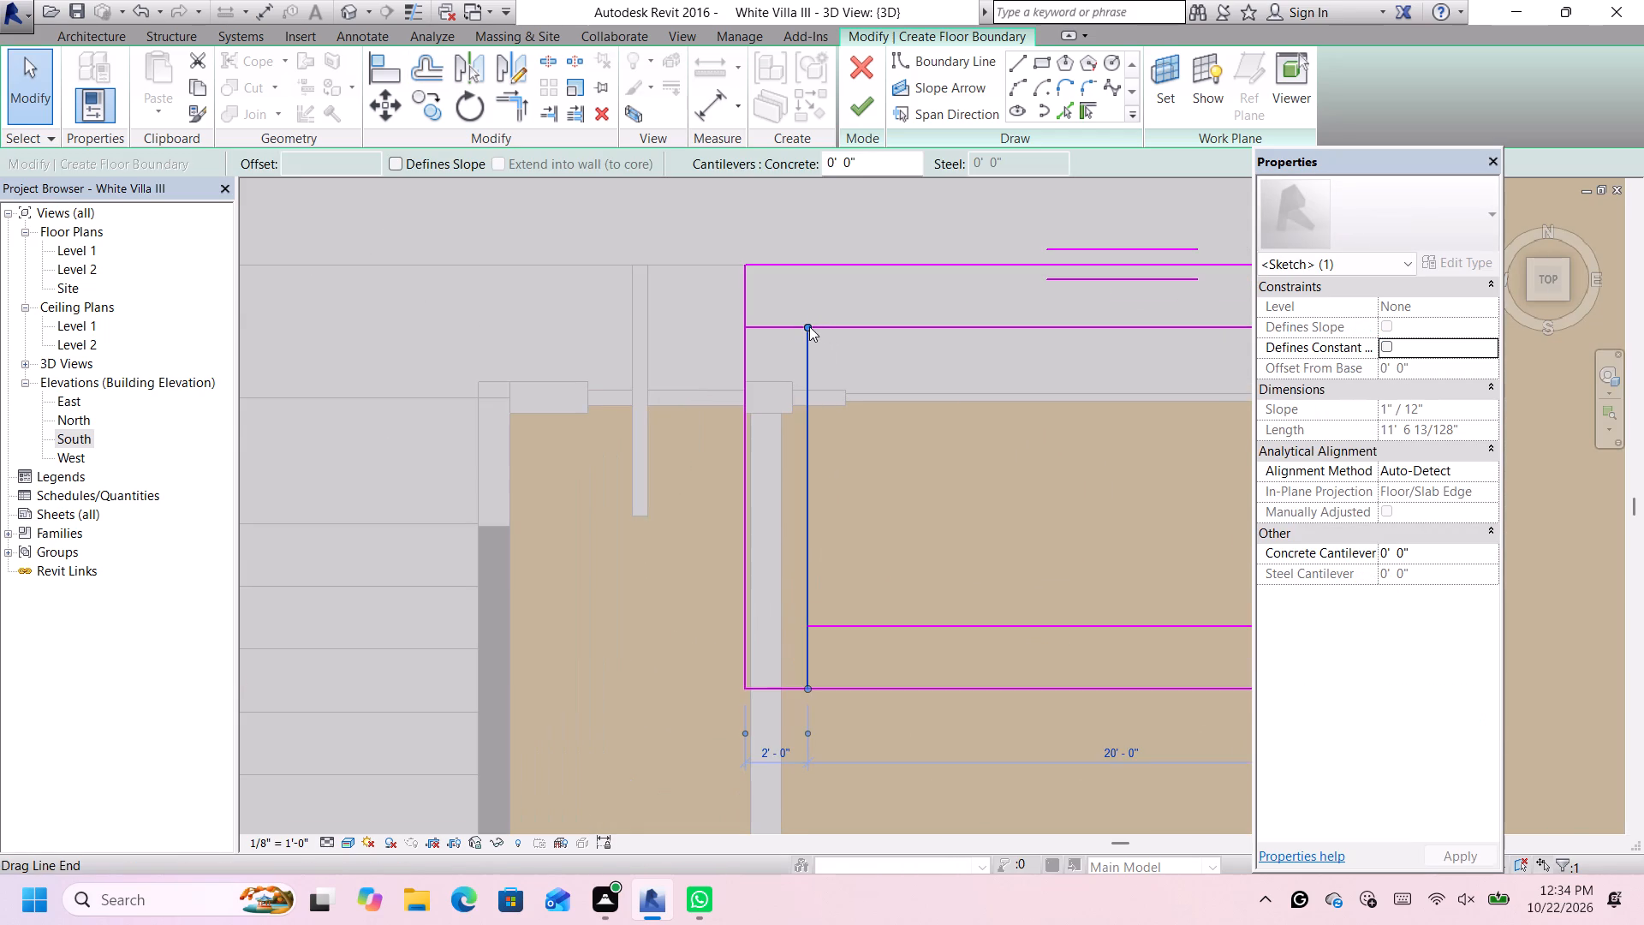
left_click_drag(807, 326, 807, 263)
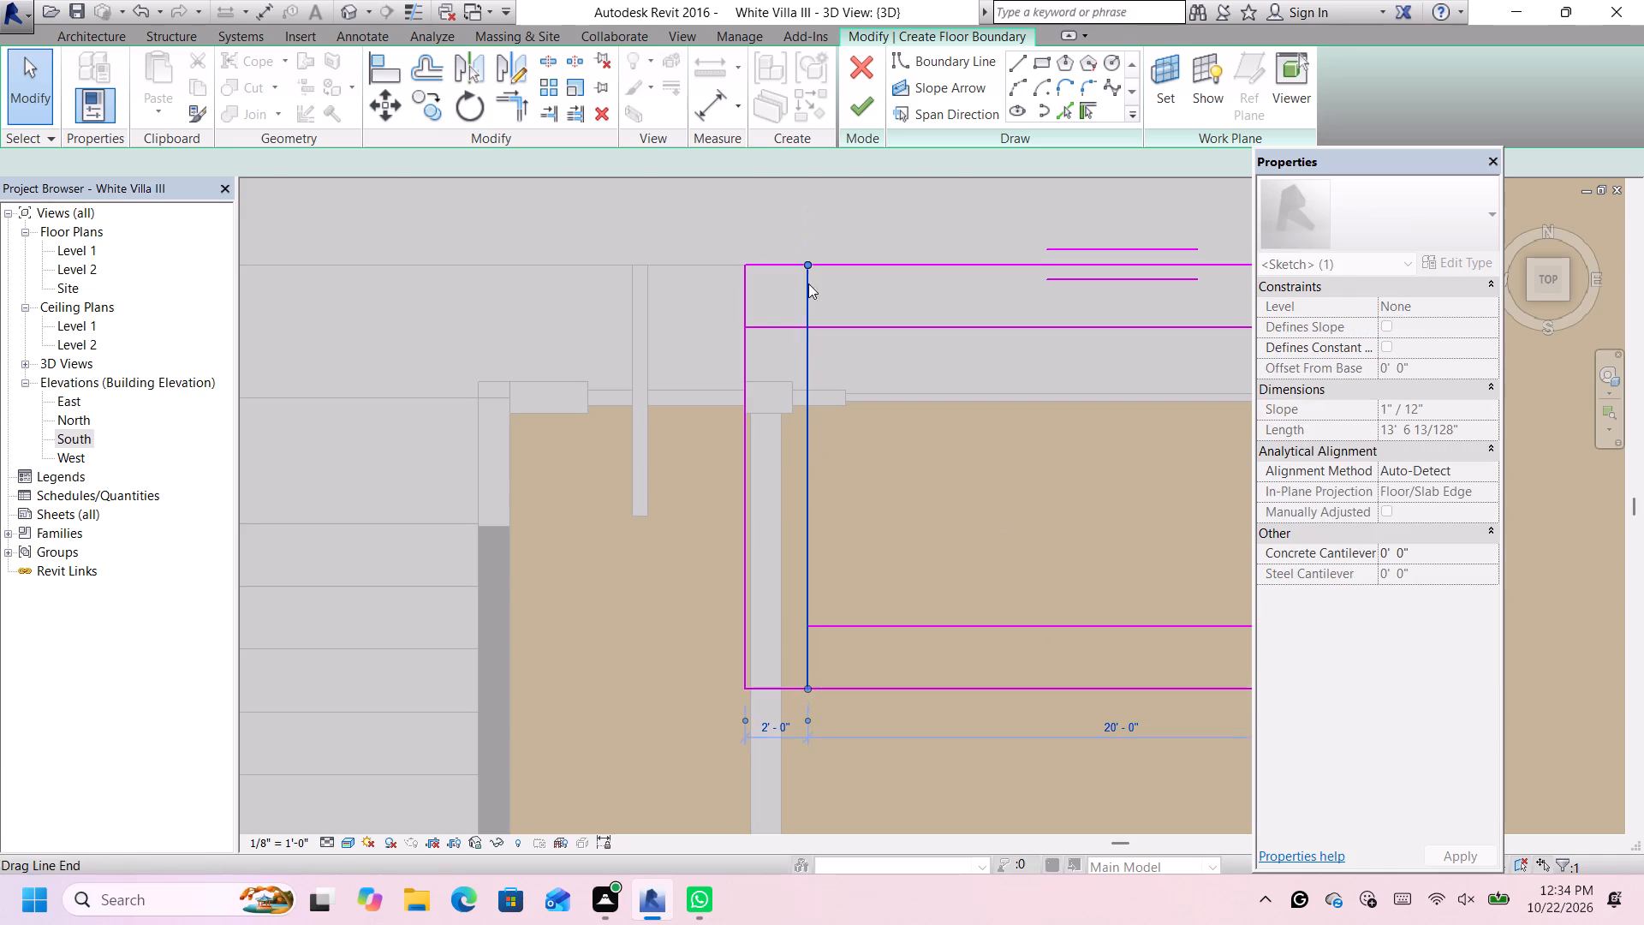
left_click(843, 628)
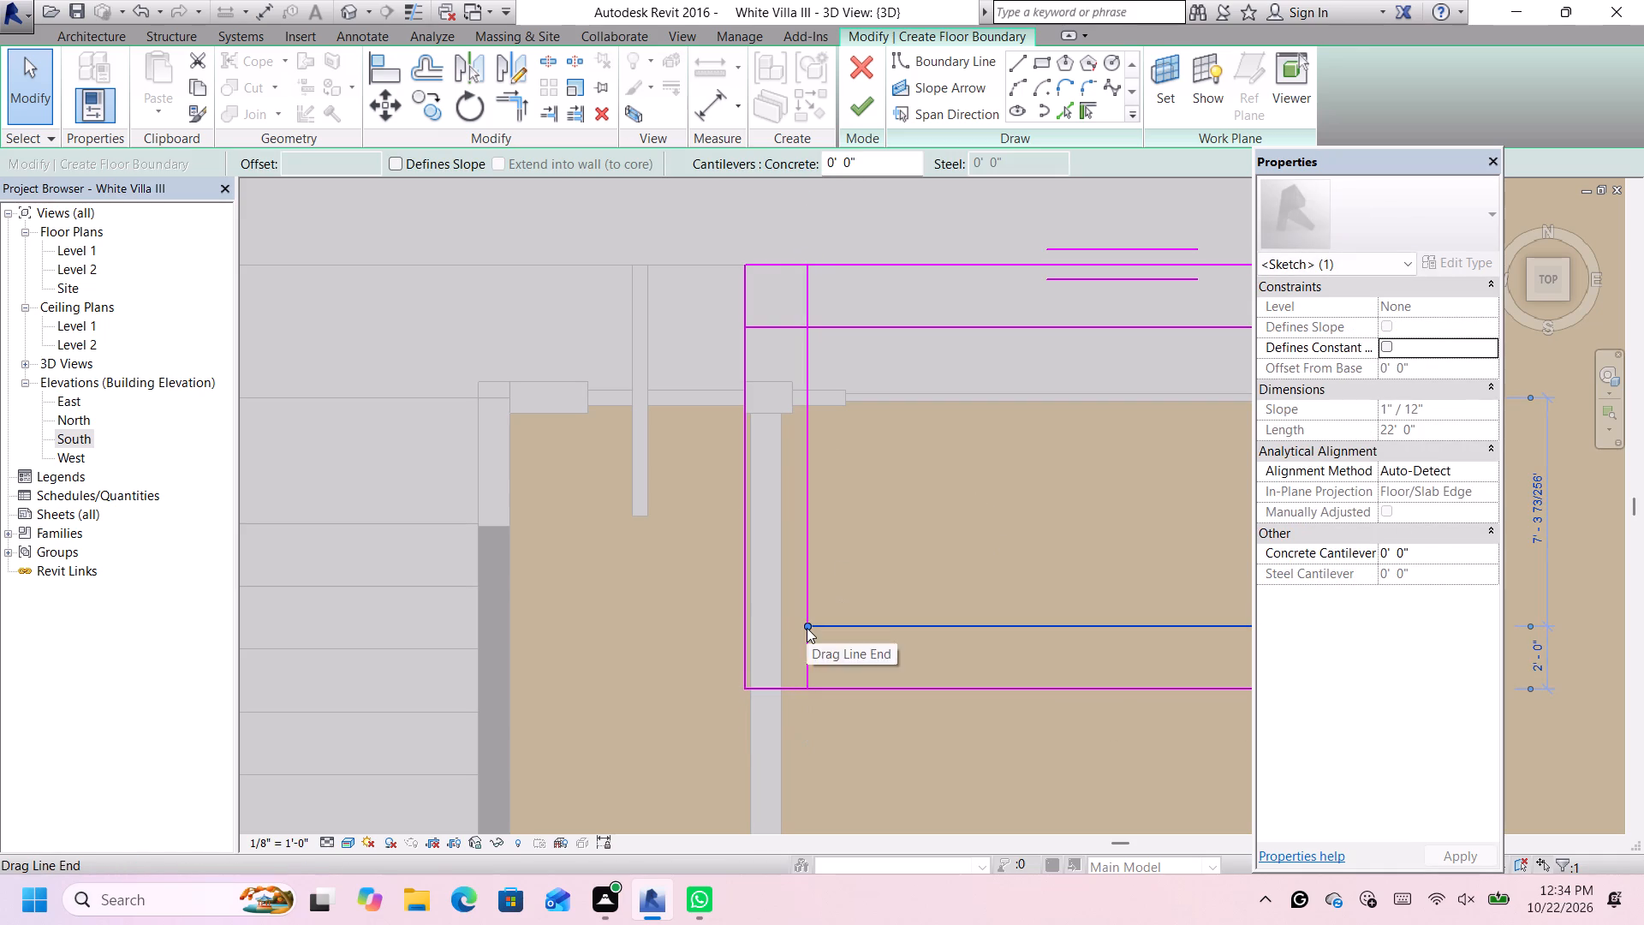
left_click_drag(807, 626, 747, 625)
Extend both ends of the east guide line to the rectangle's north and south edges.
scroll(748, 625, "down", 6)
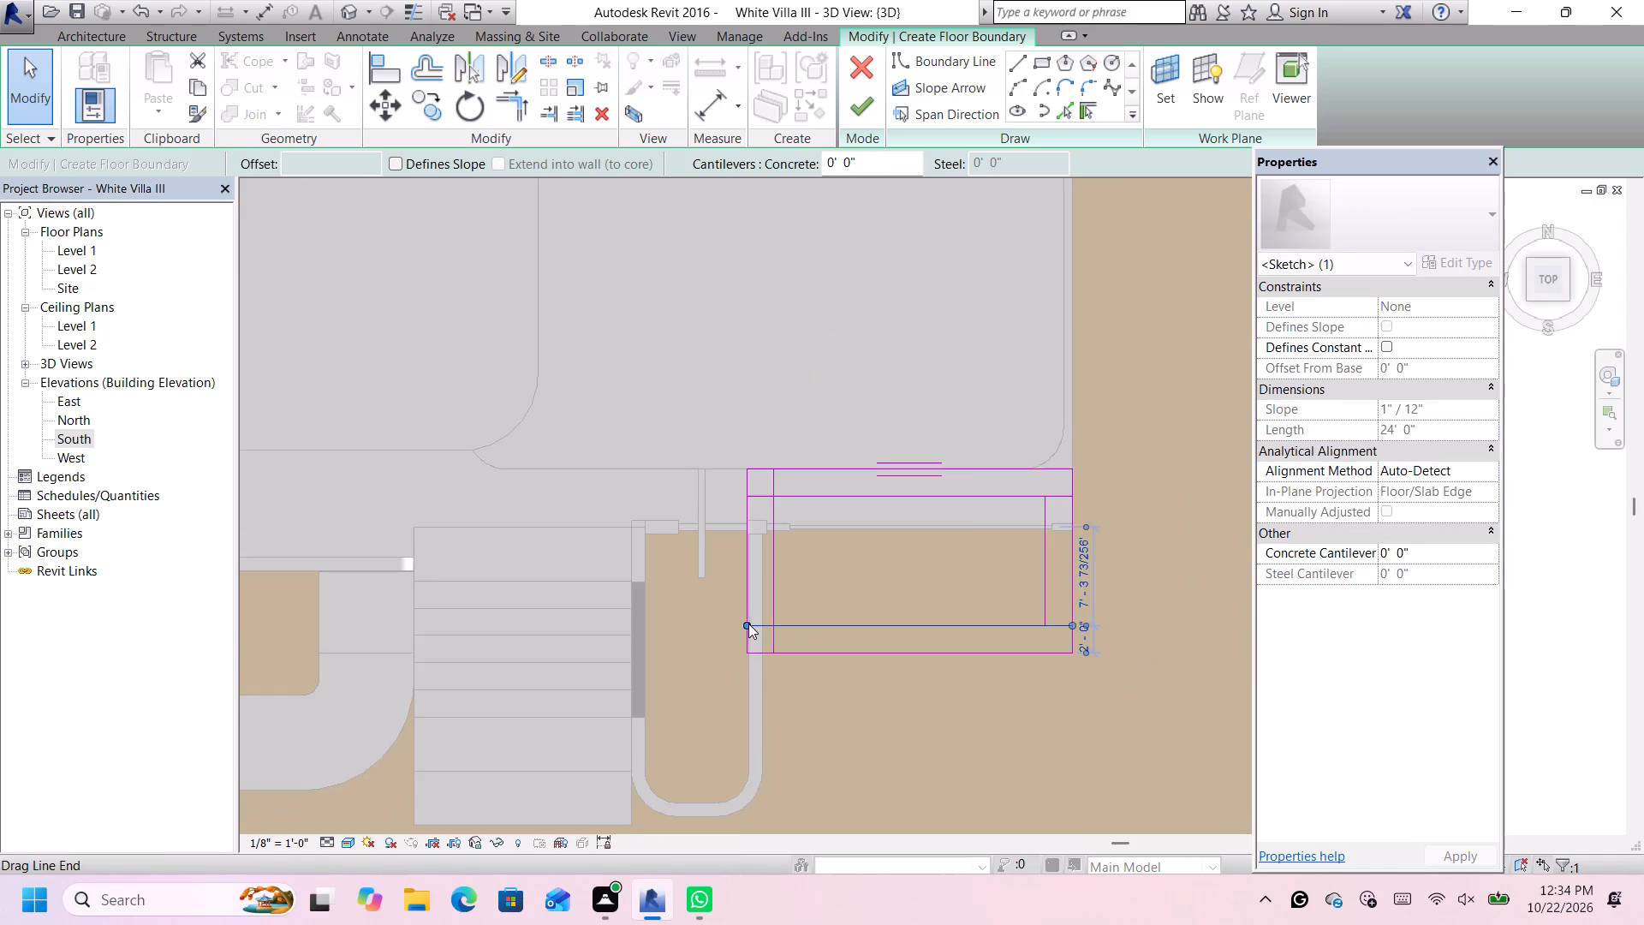
scroll(1044, 488, "up", 2)
left_click(1042, 548)
scroll(1055, 513, "up", 6)
left_click_drag(1030, 480, 1027, 403)
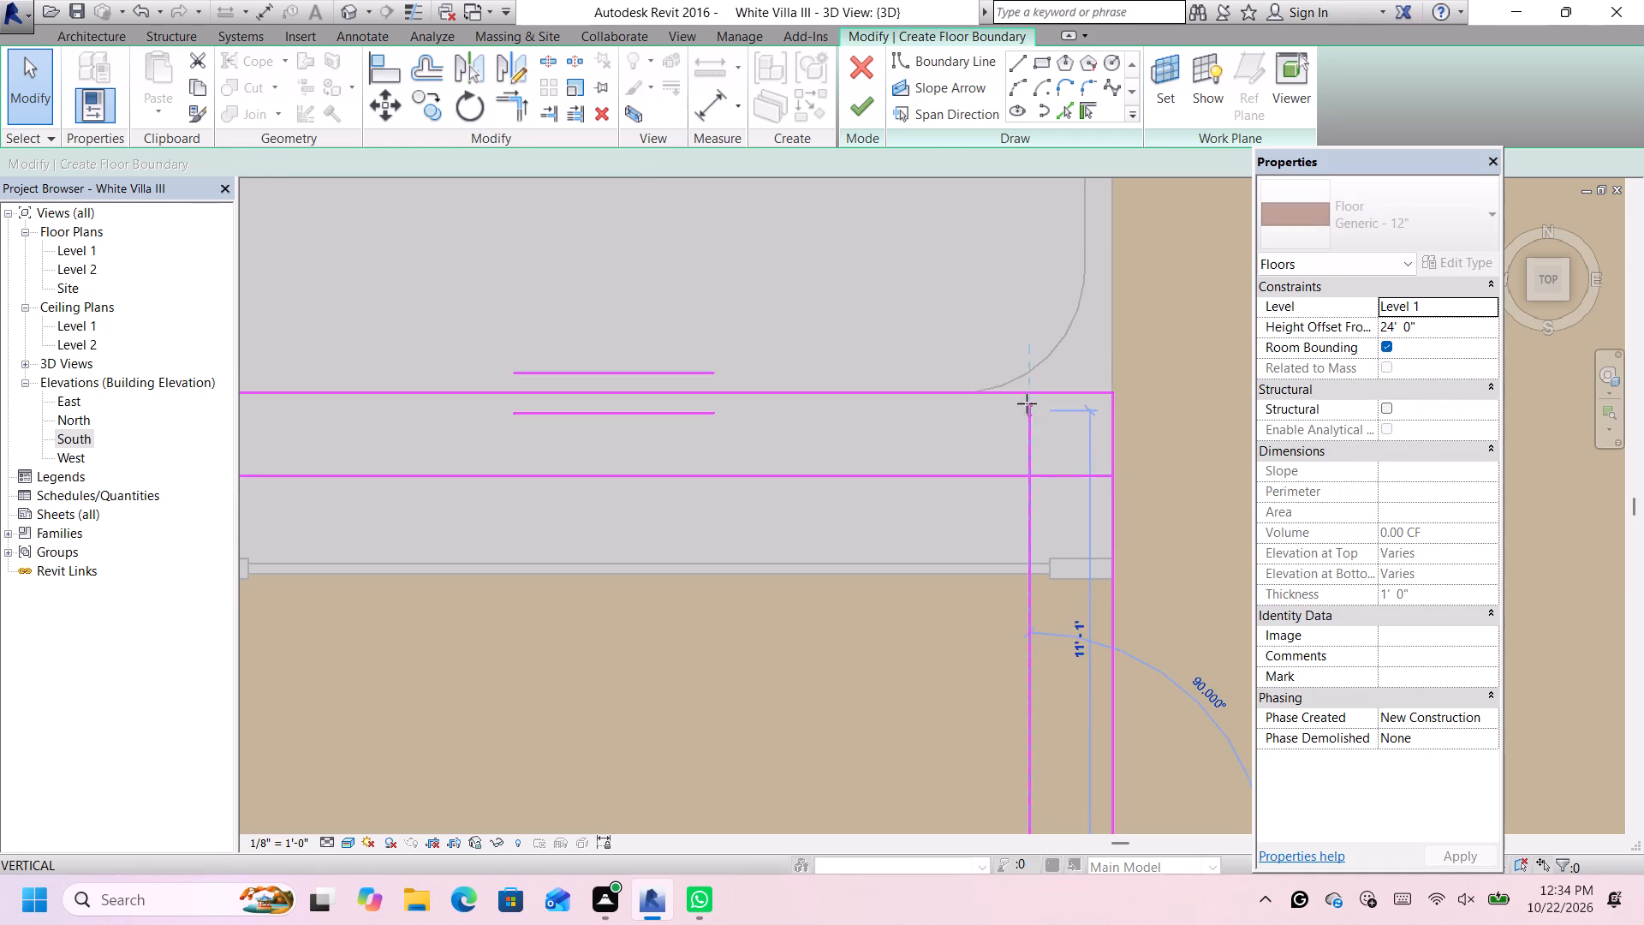
left_click_drag(1027, 403, 1025, 398)
scroll(1025, 413, "down", 7)
scroll(1019, 599, "up", 4)
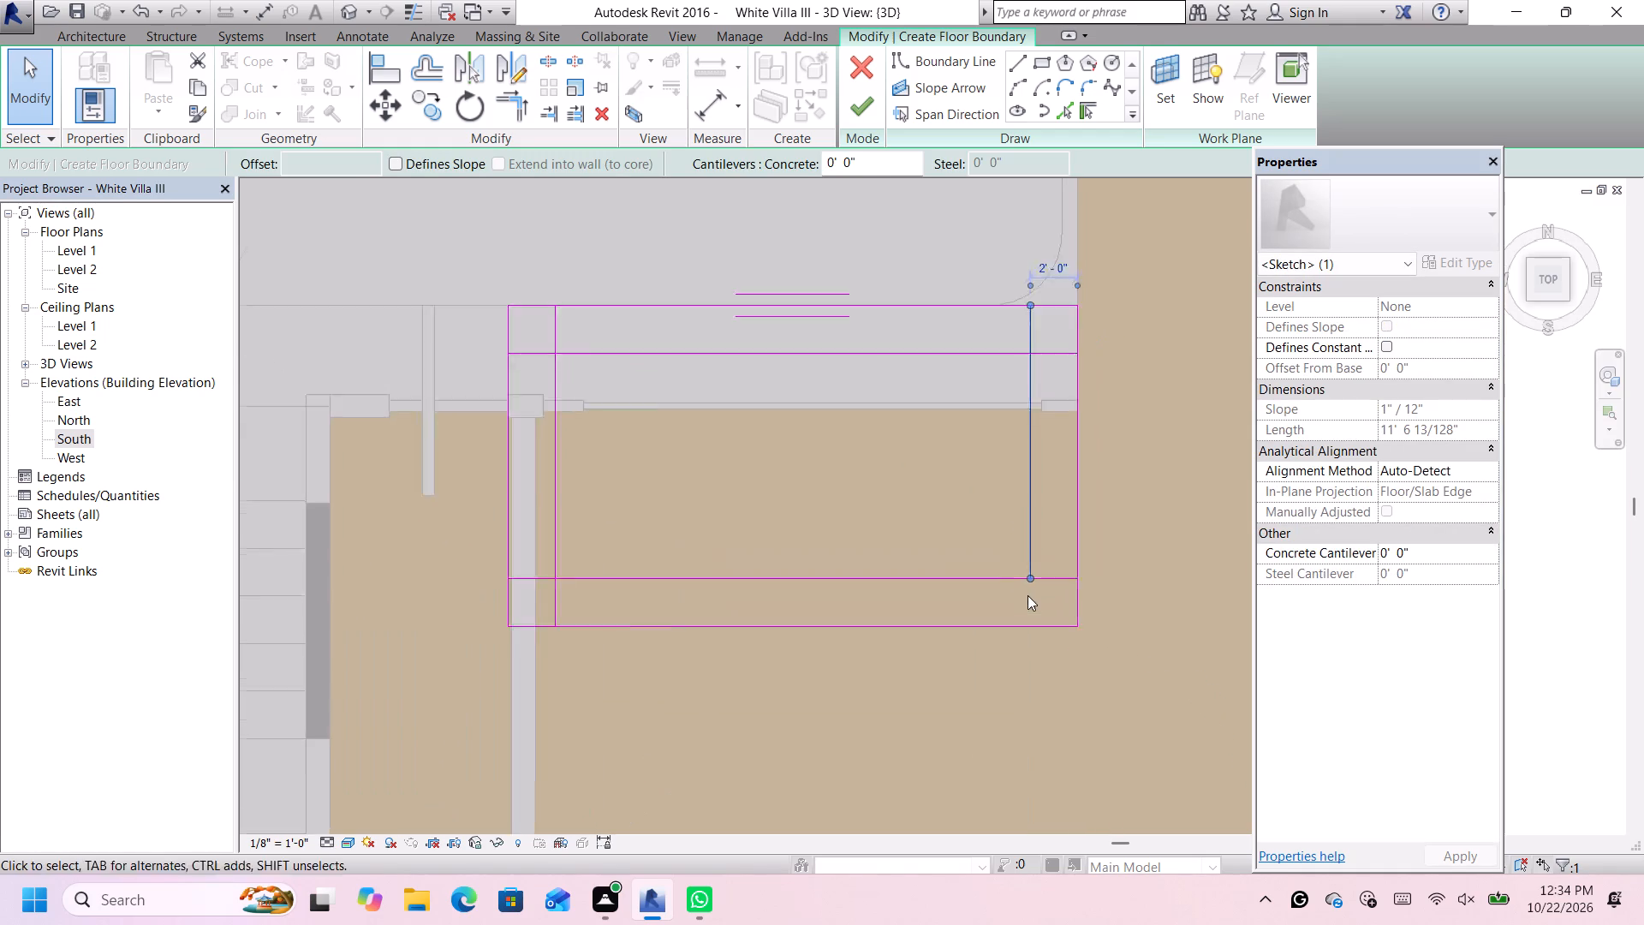
left_click_drag(1028, 572, 1033, 629)
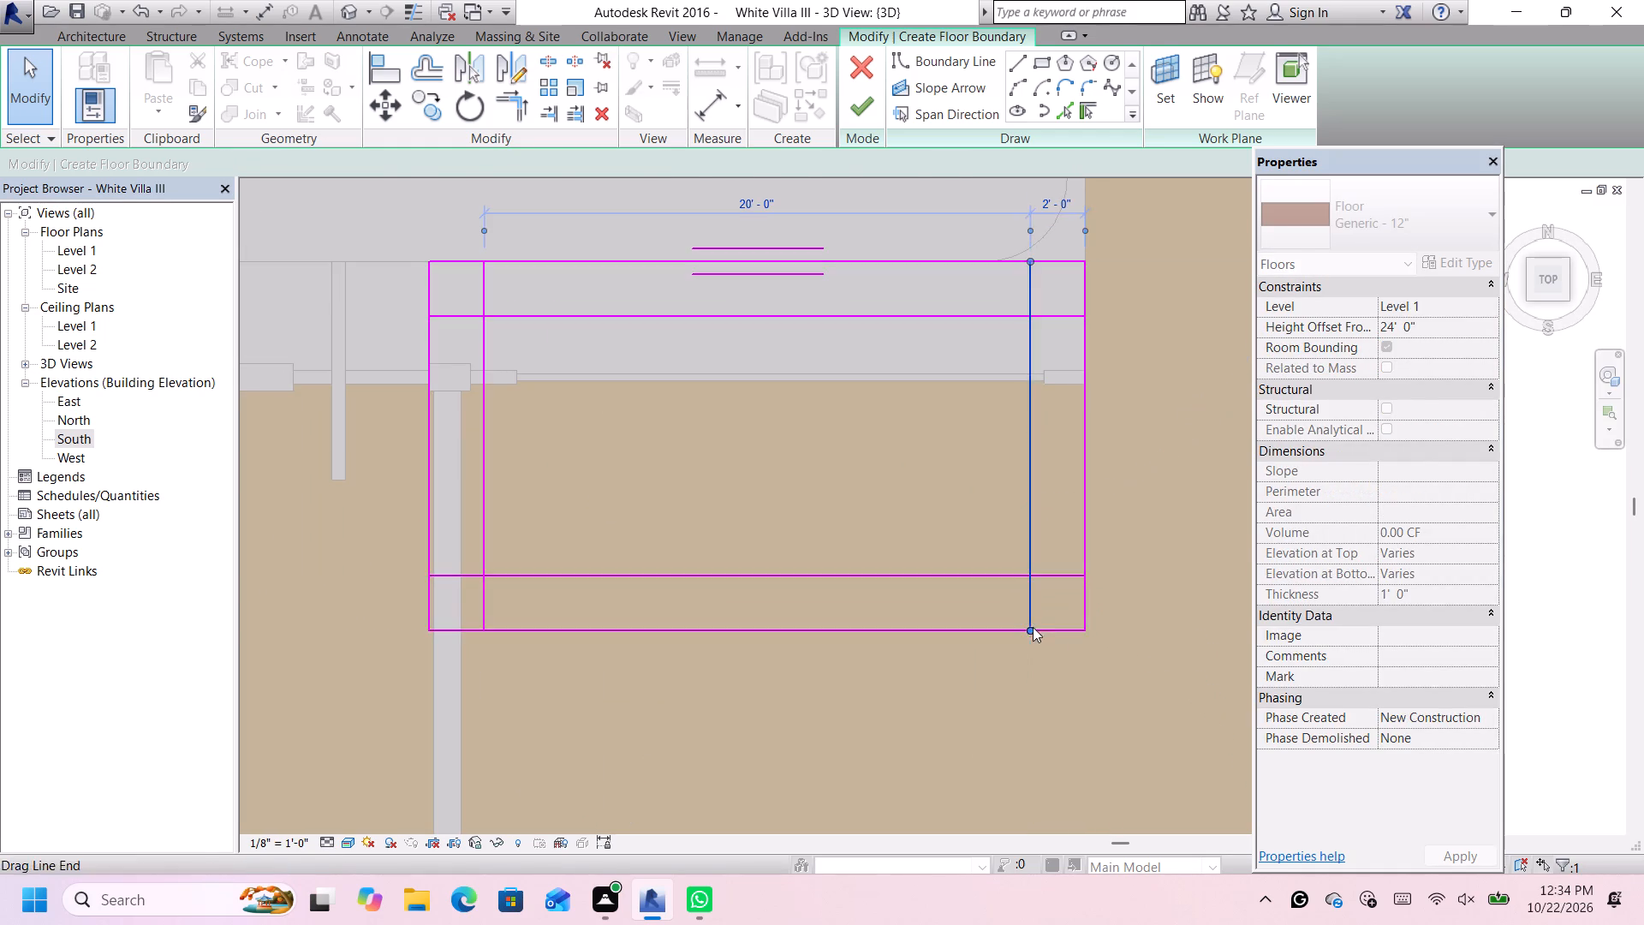
Draw a 2' radius arc across the northwest corner of the floor boundary, between the guide line intersections.
scroll(1051, 593, "down", 7)
scroll(916, 451, "up", 2)
scroll(1039, 416, "down", 3)
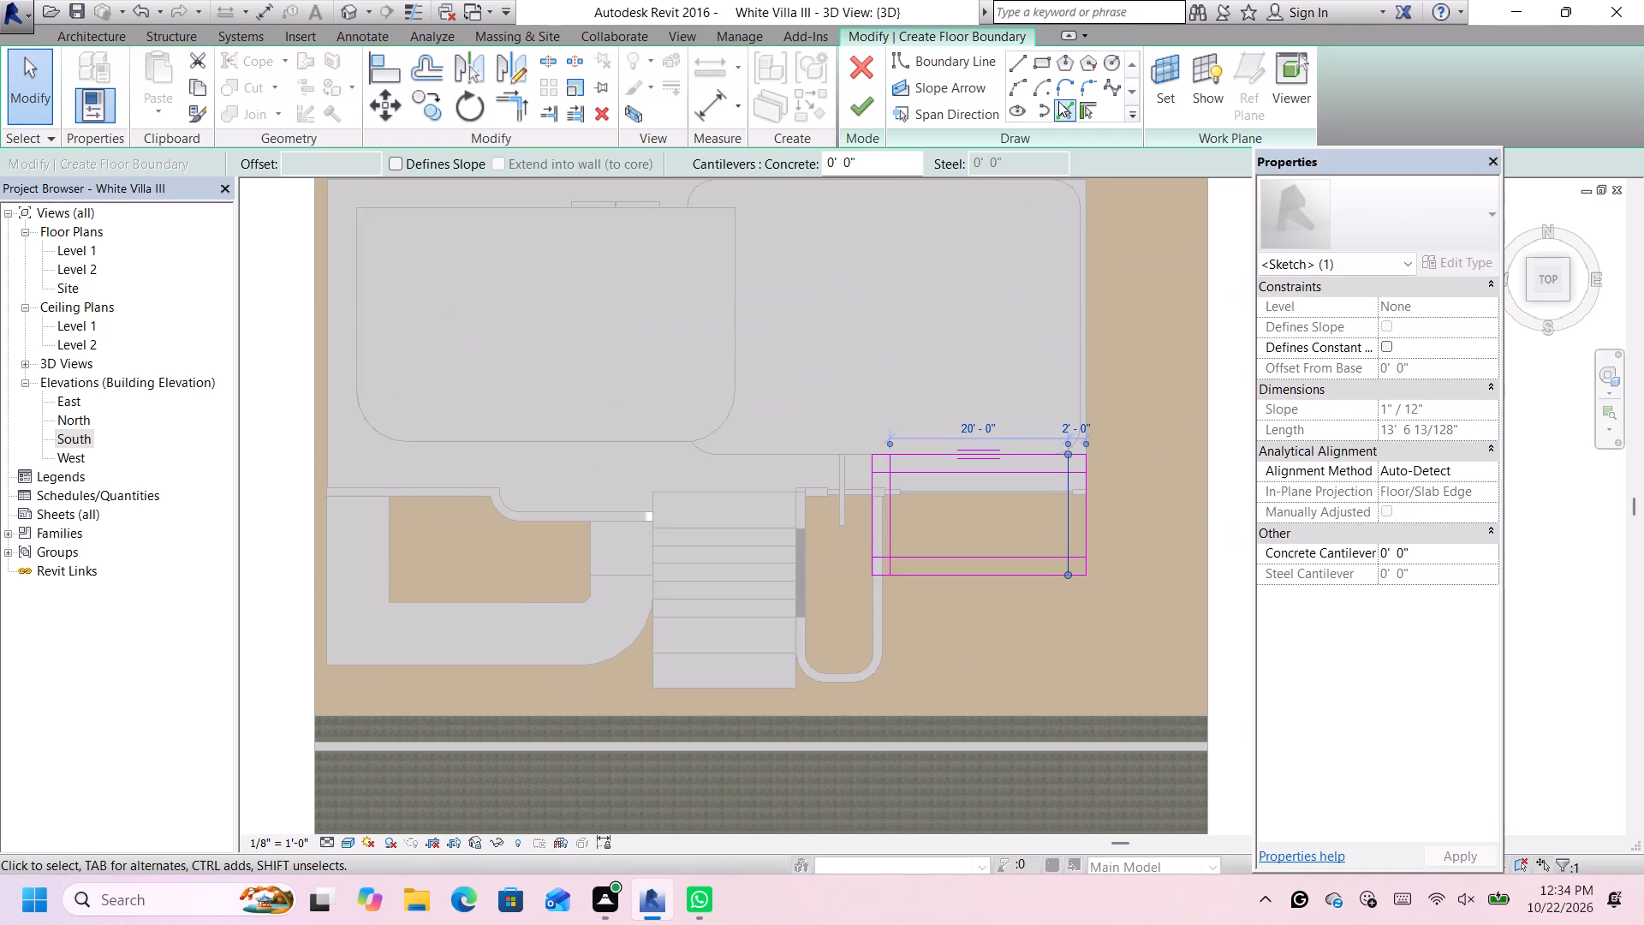
left_click(1016, 90)
scroll(974, 431, "up", 4)
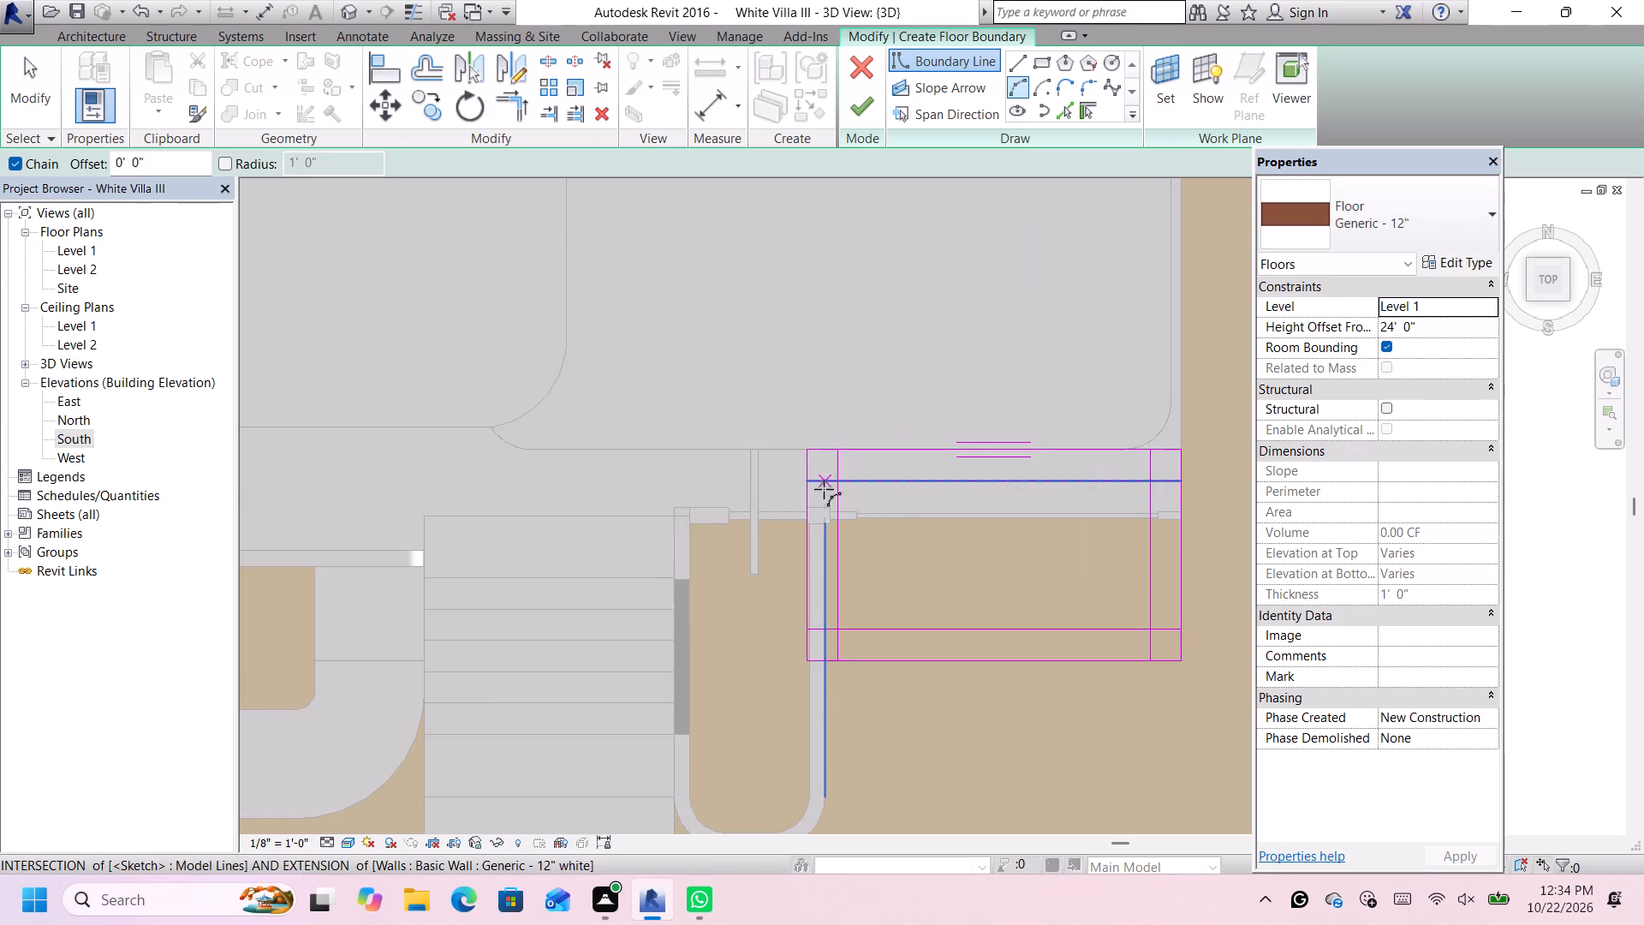
scroll(822, 489, "up", 4)
left_click(793, 472)
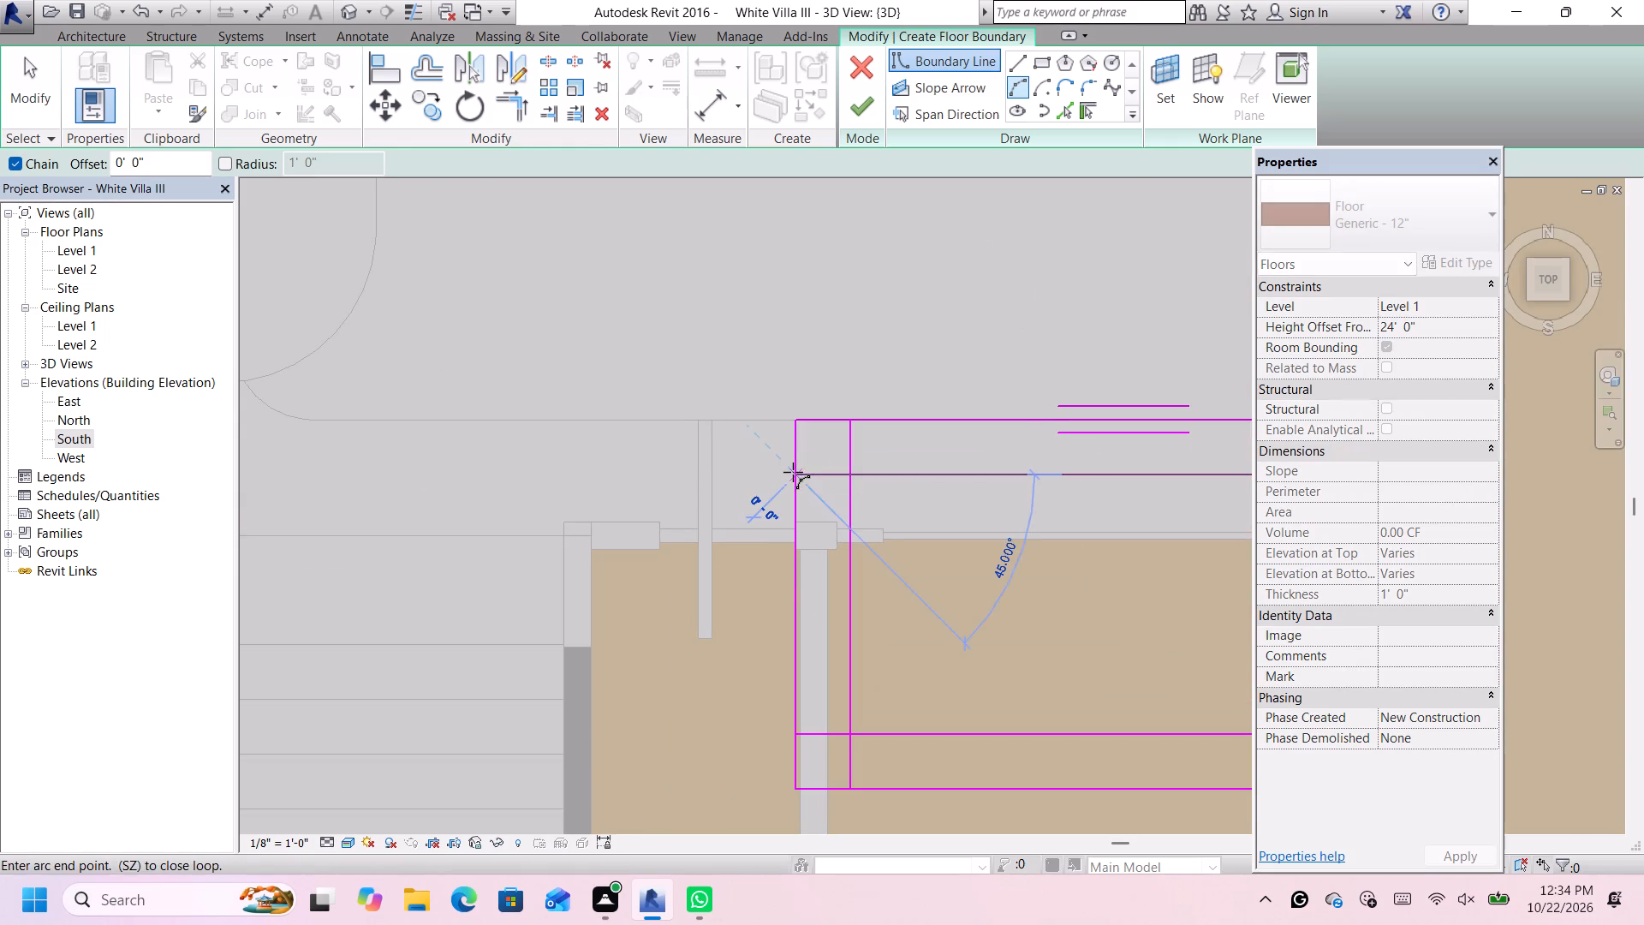
left_click(845, 421)
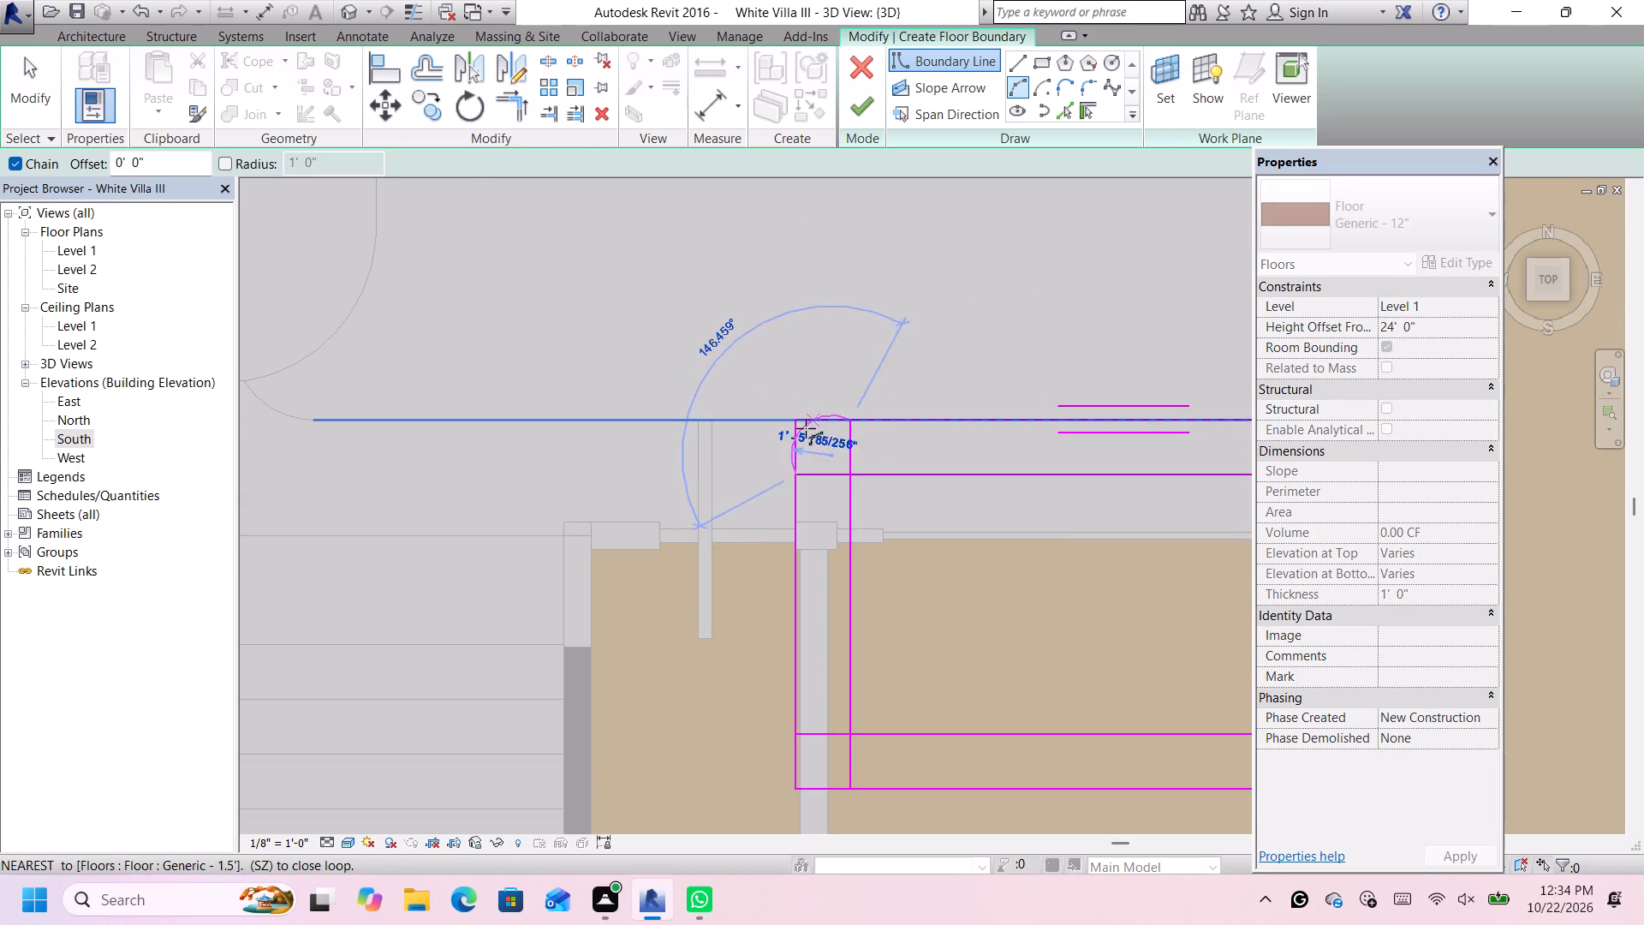
left_click(800, 449)
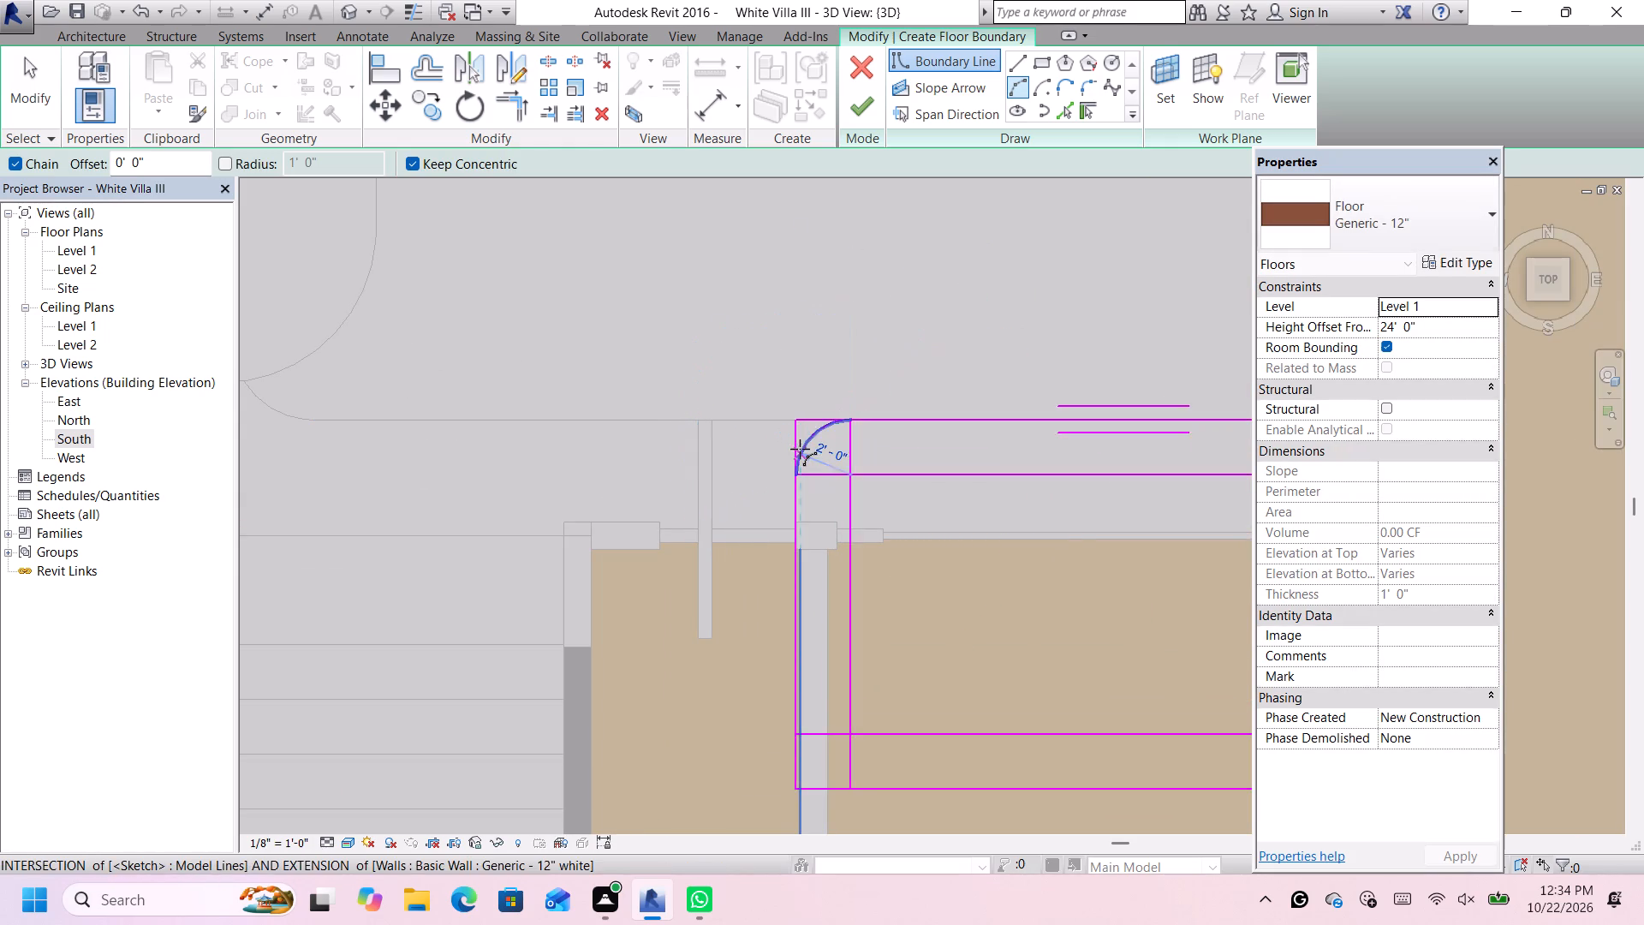
Draw a 2' radius arc across the southwest corner of the floor boundary, between the guide line intersections.
scroll(800, 451, "down", 6)
scroll(894, 621, "up", 3)
scroll(788, 556, "up", 3)
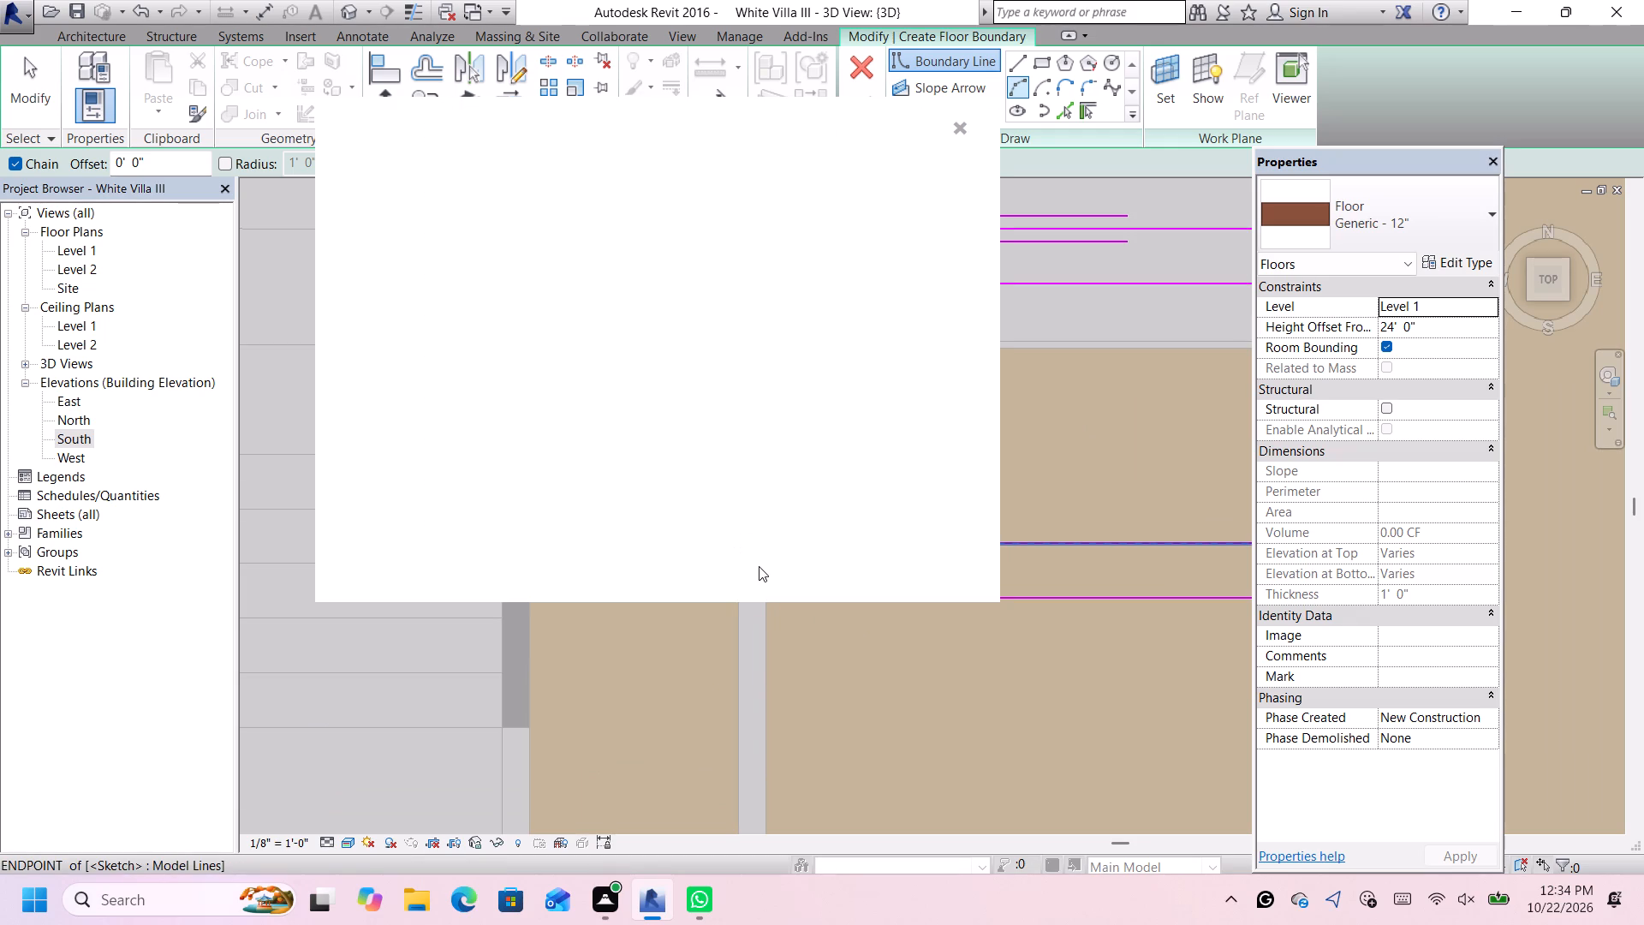
left_click(964, 128)
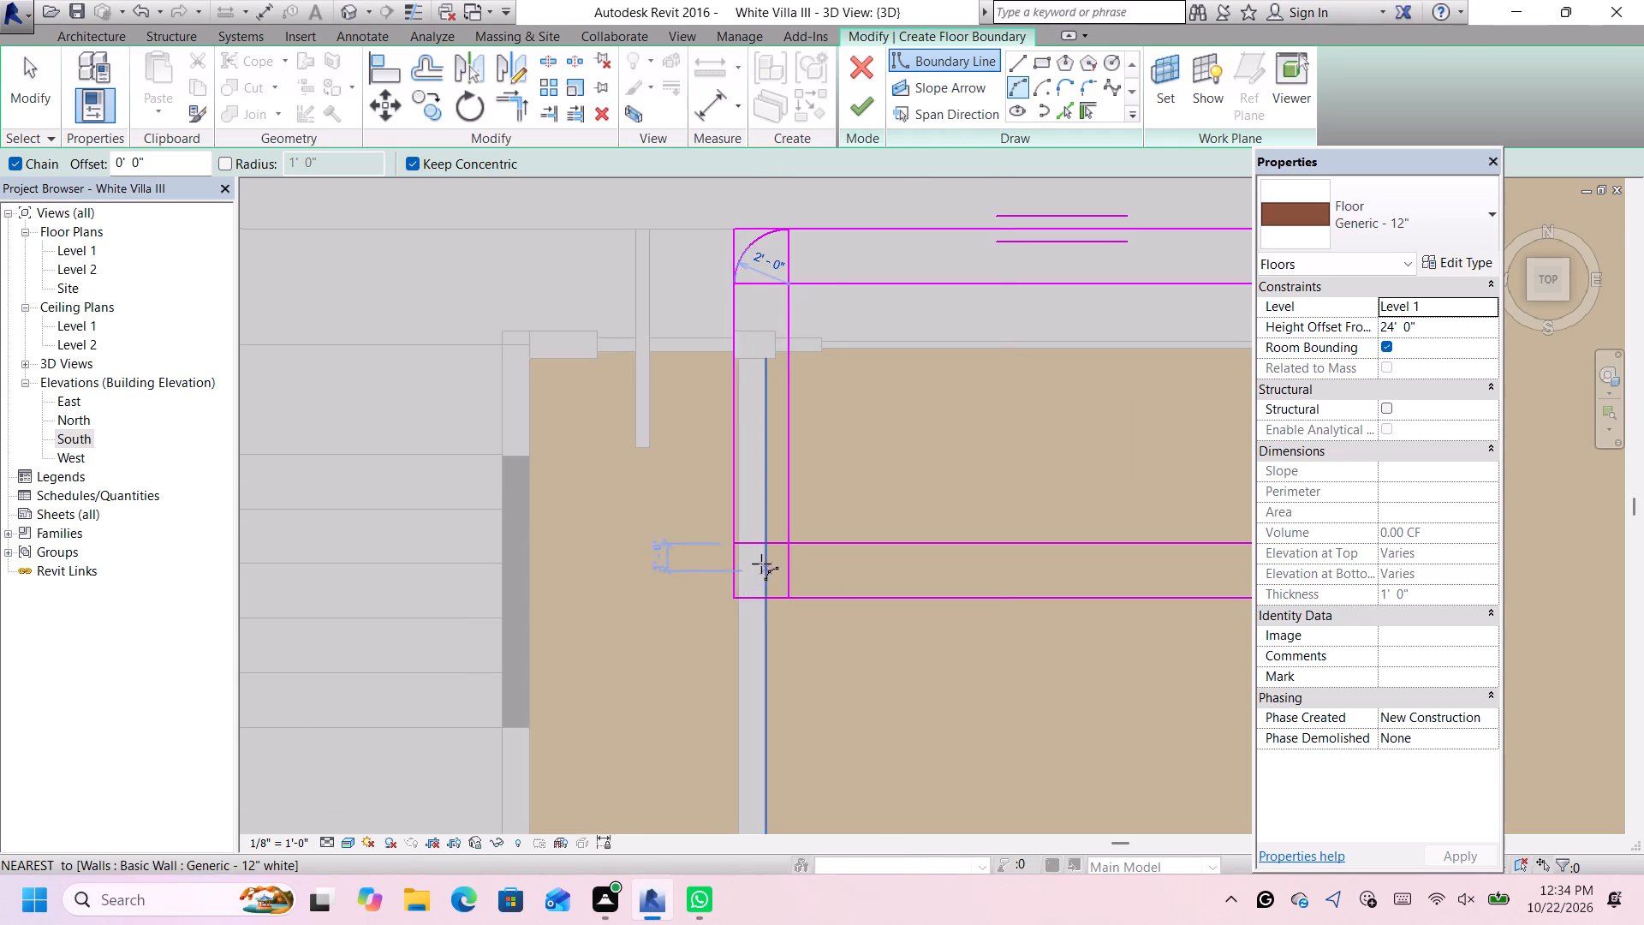
scroll(763, 558, "up", 3)
left_click(717, 536)
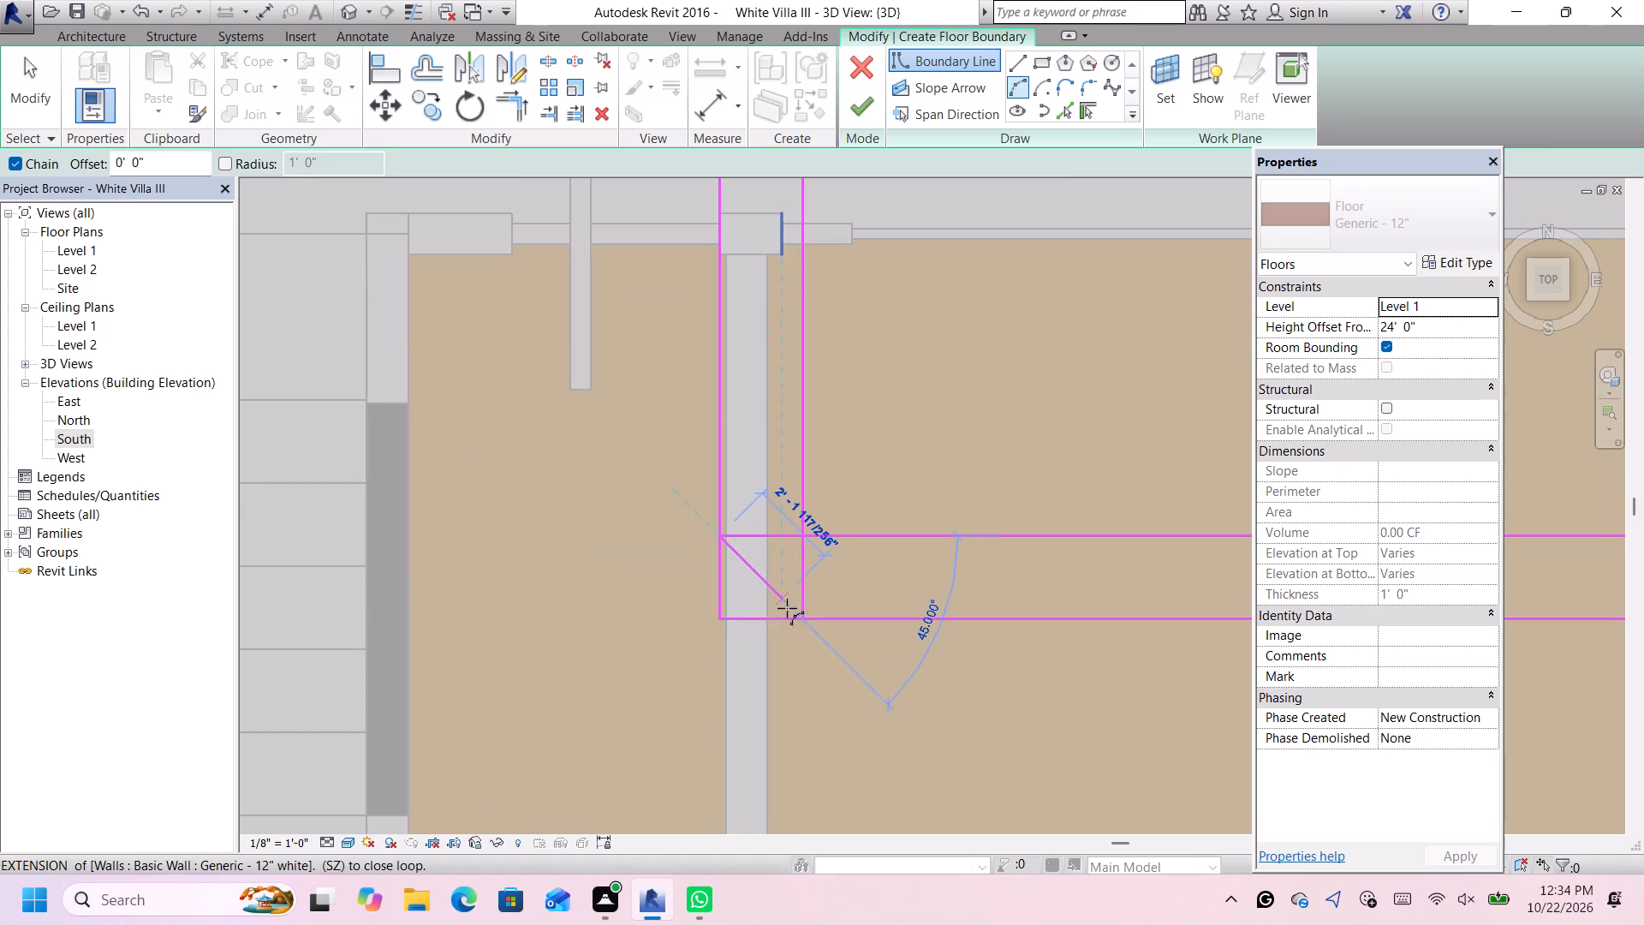
left_click(794, 617)
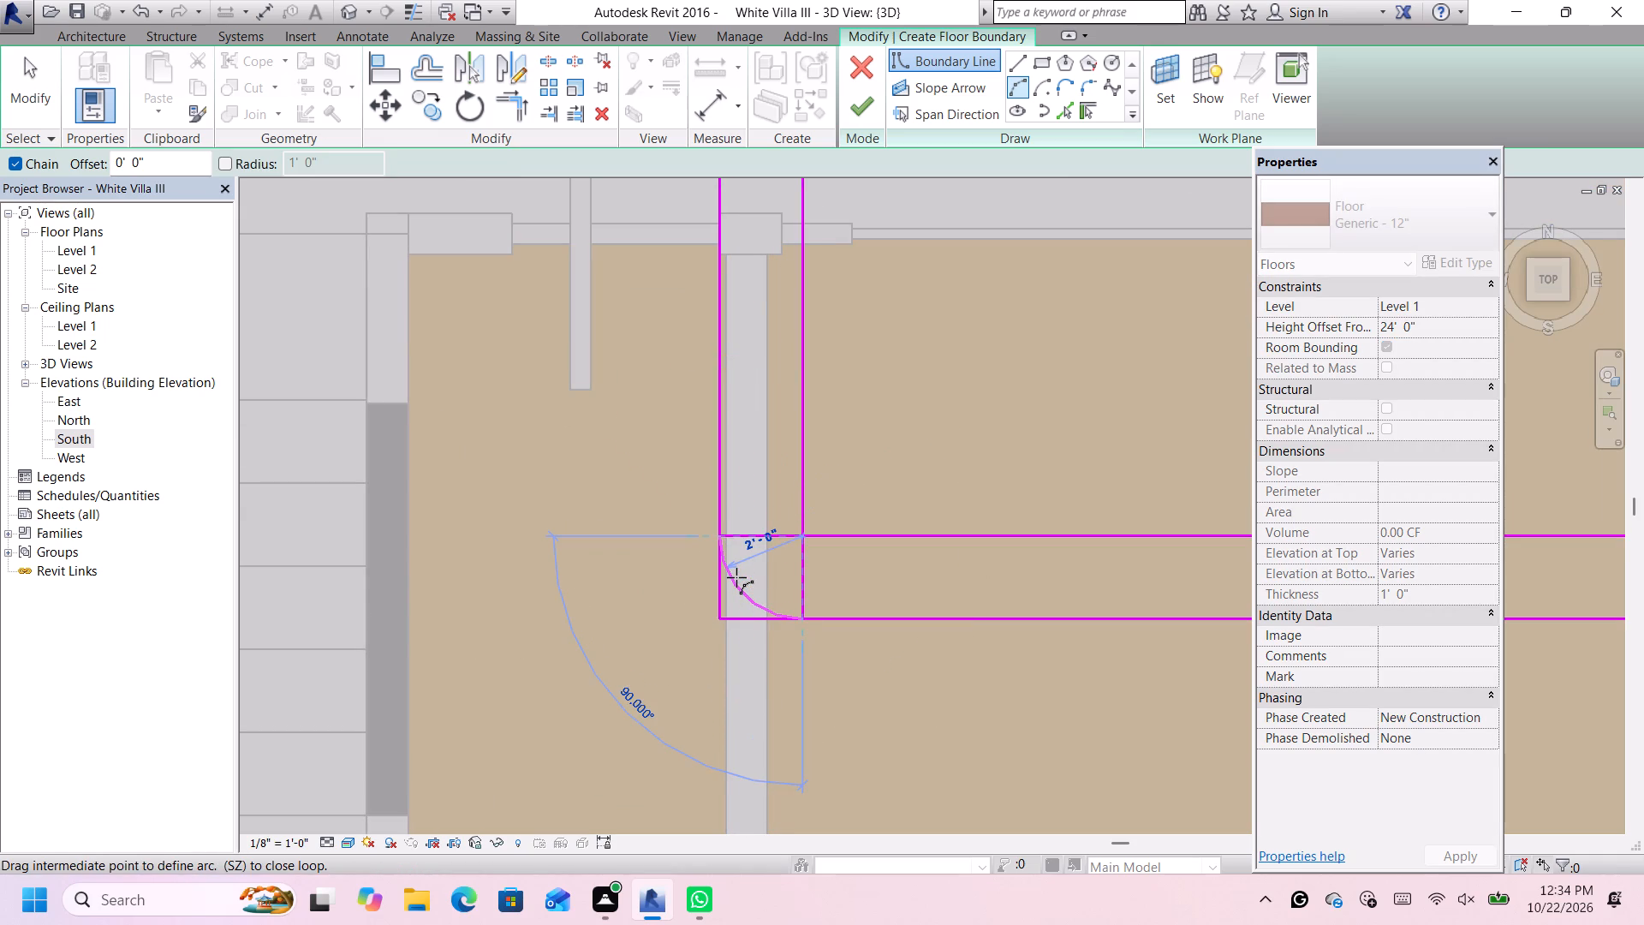
scroll(736, 577, "down", 2)
left_click(736, 577)
scroll(739, 577, "down", 7)
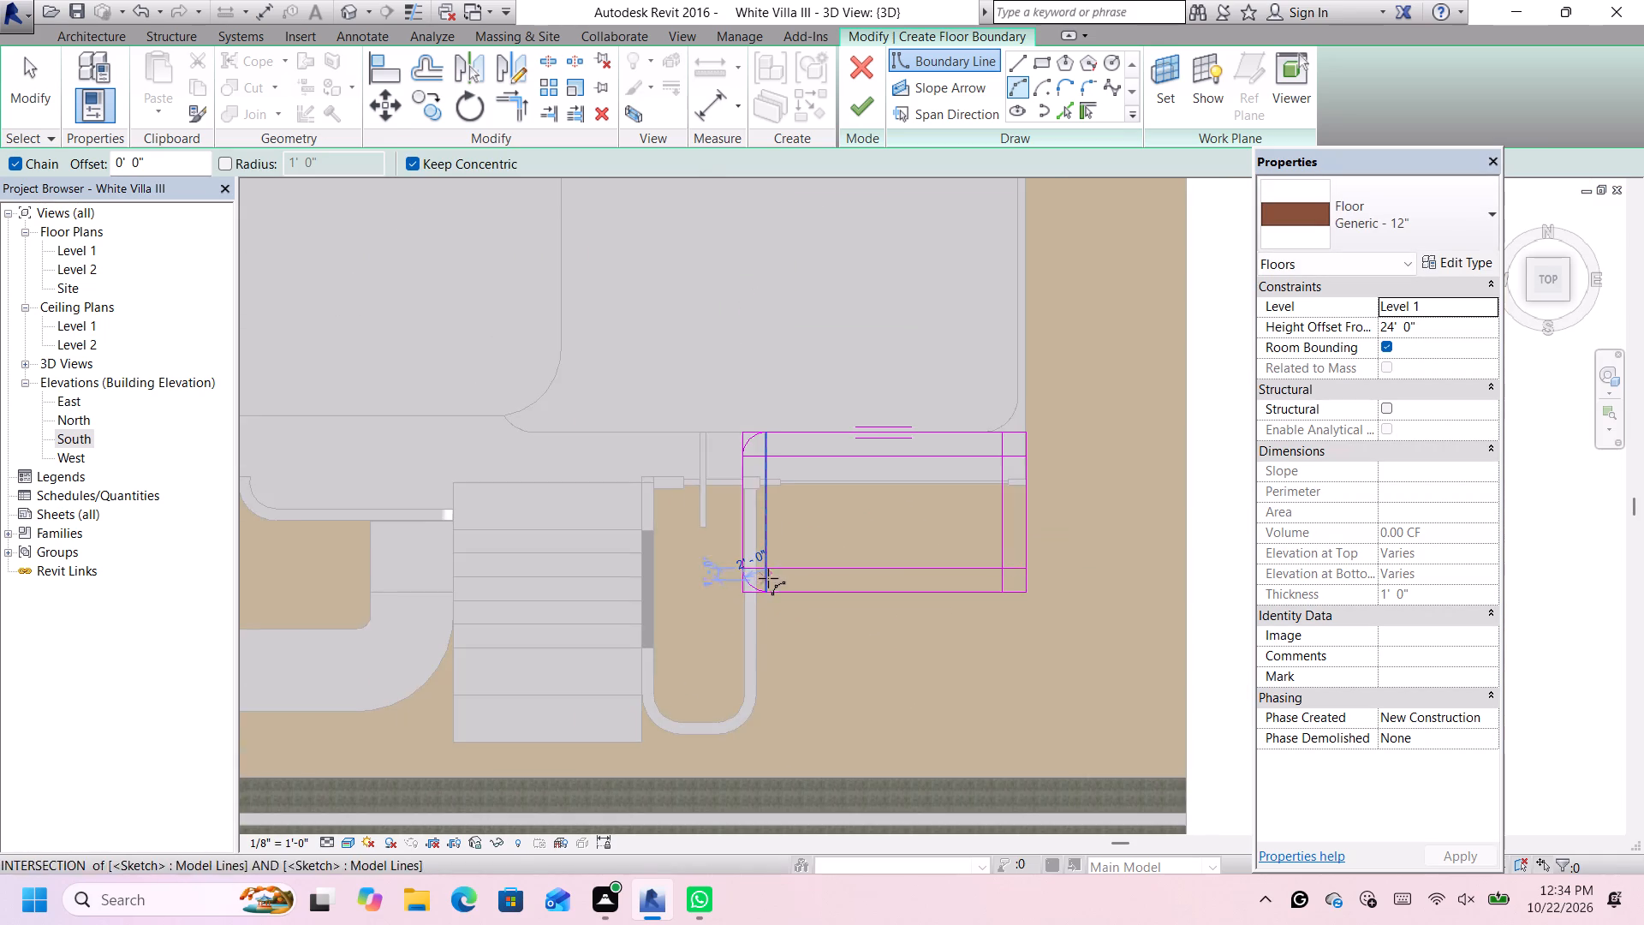
Draw a 2' radius arc across the southeast corner of the floor boundary, between the guide line ends.
scroll(971, 601, "up", 9)
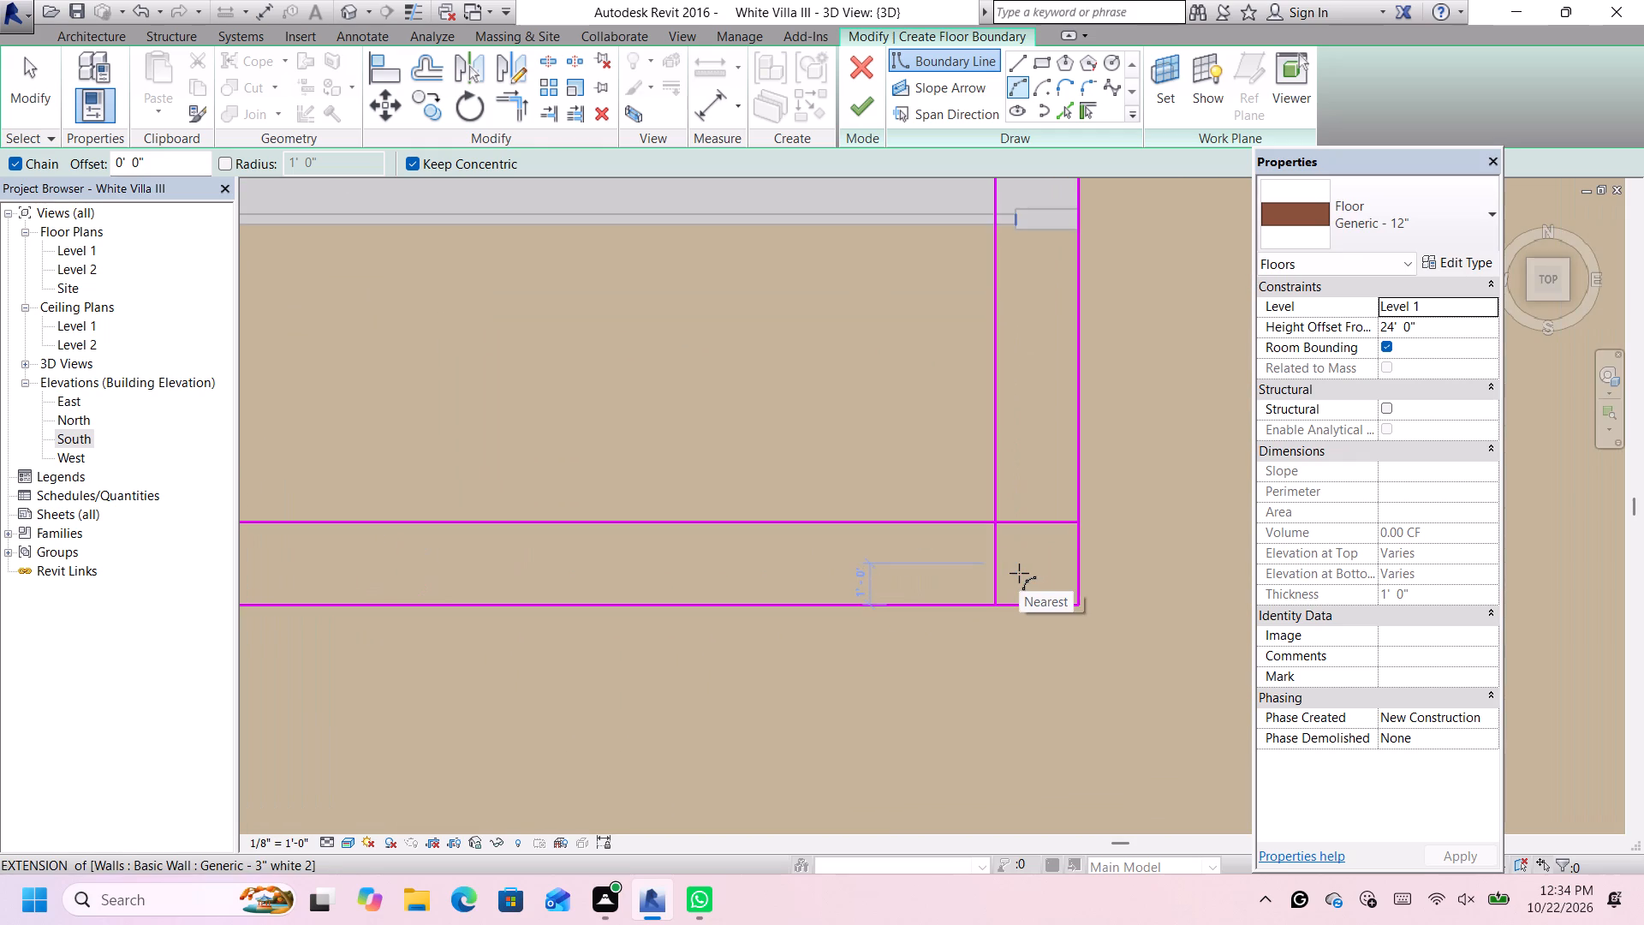
scroll(1018, 573, "down", 3)
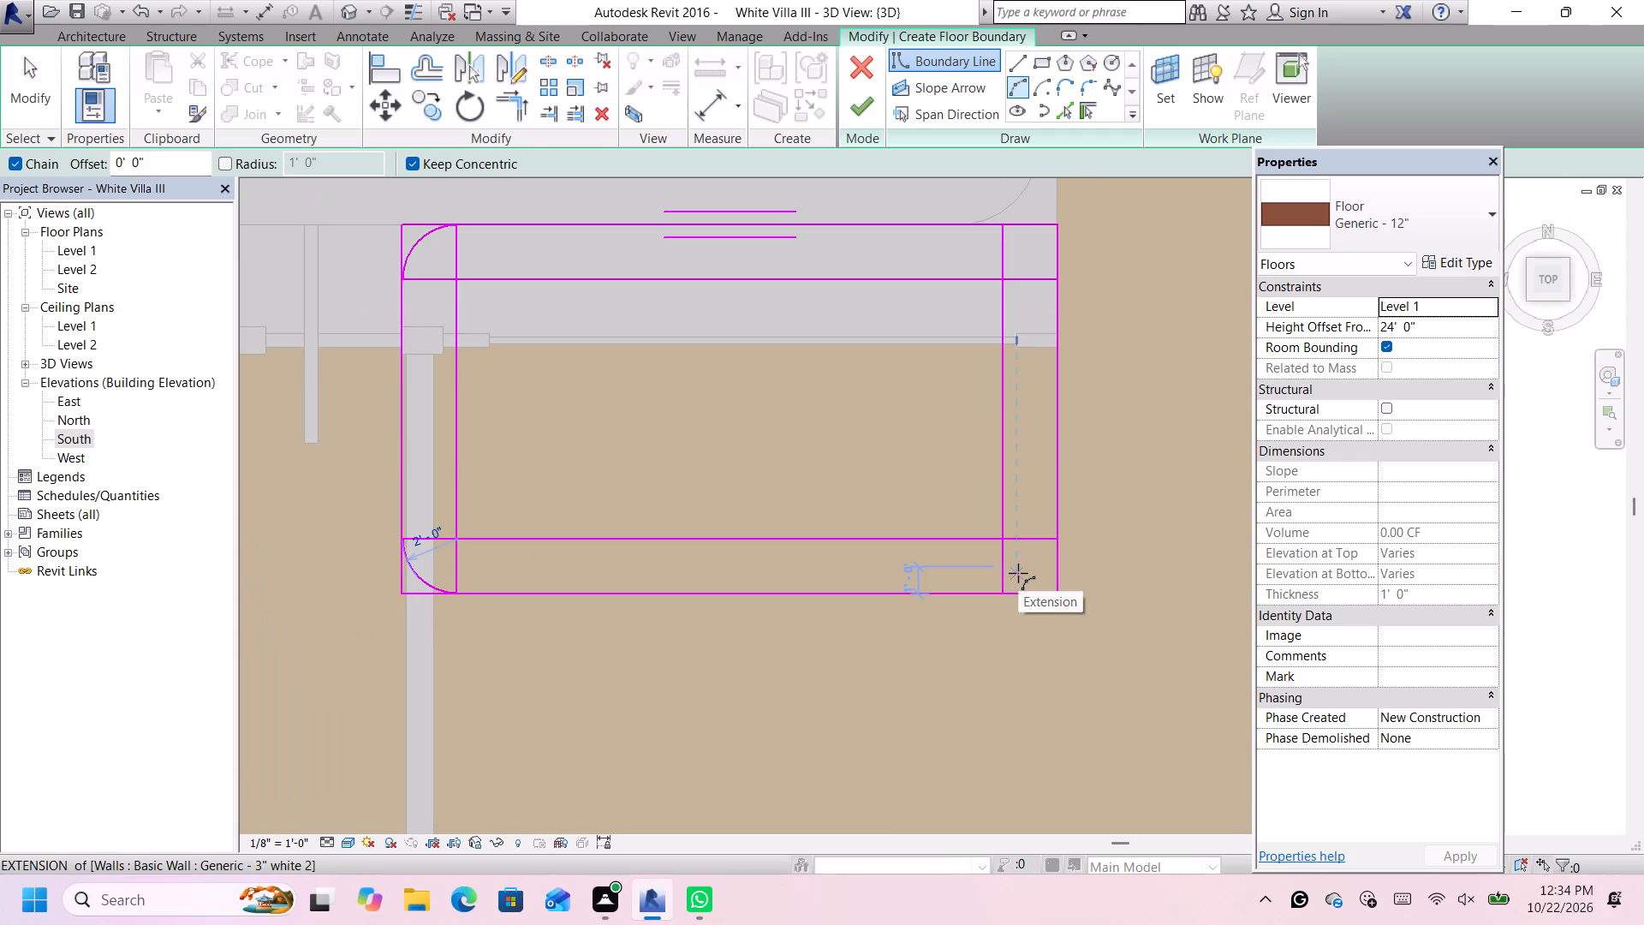
scroll(1051, 542, "up", 1)
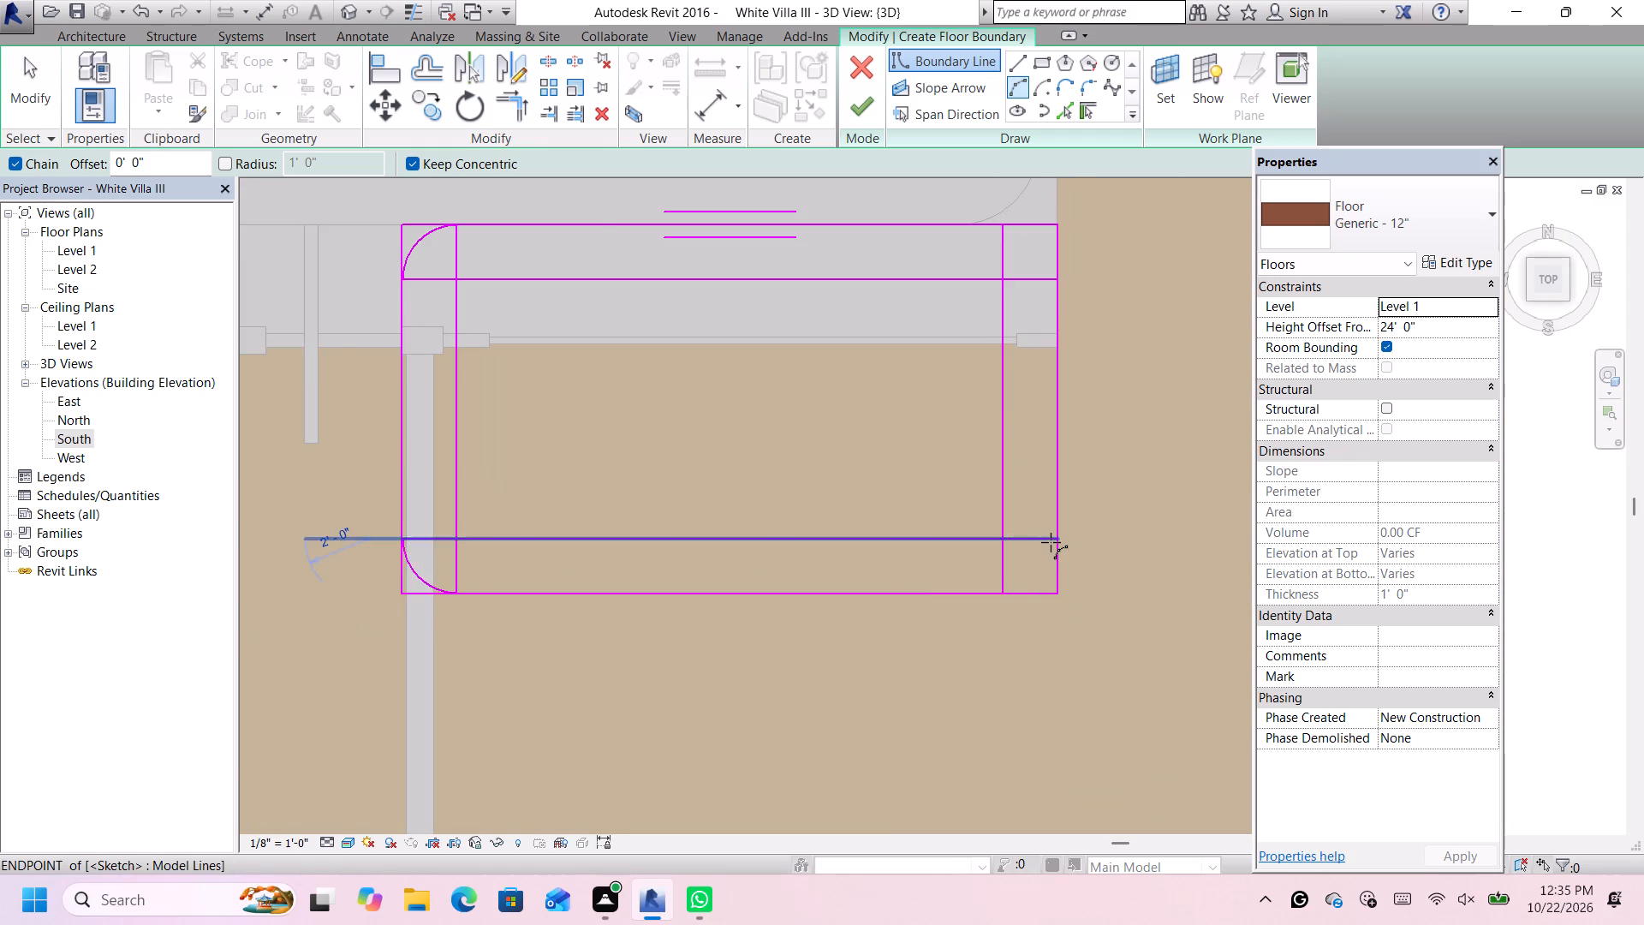
scroll(1057, 542, "up", 2)
left_click(1057, 540)
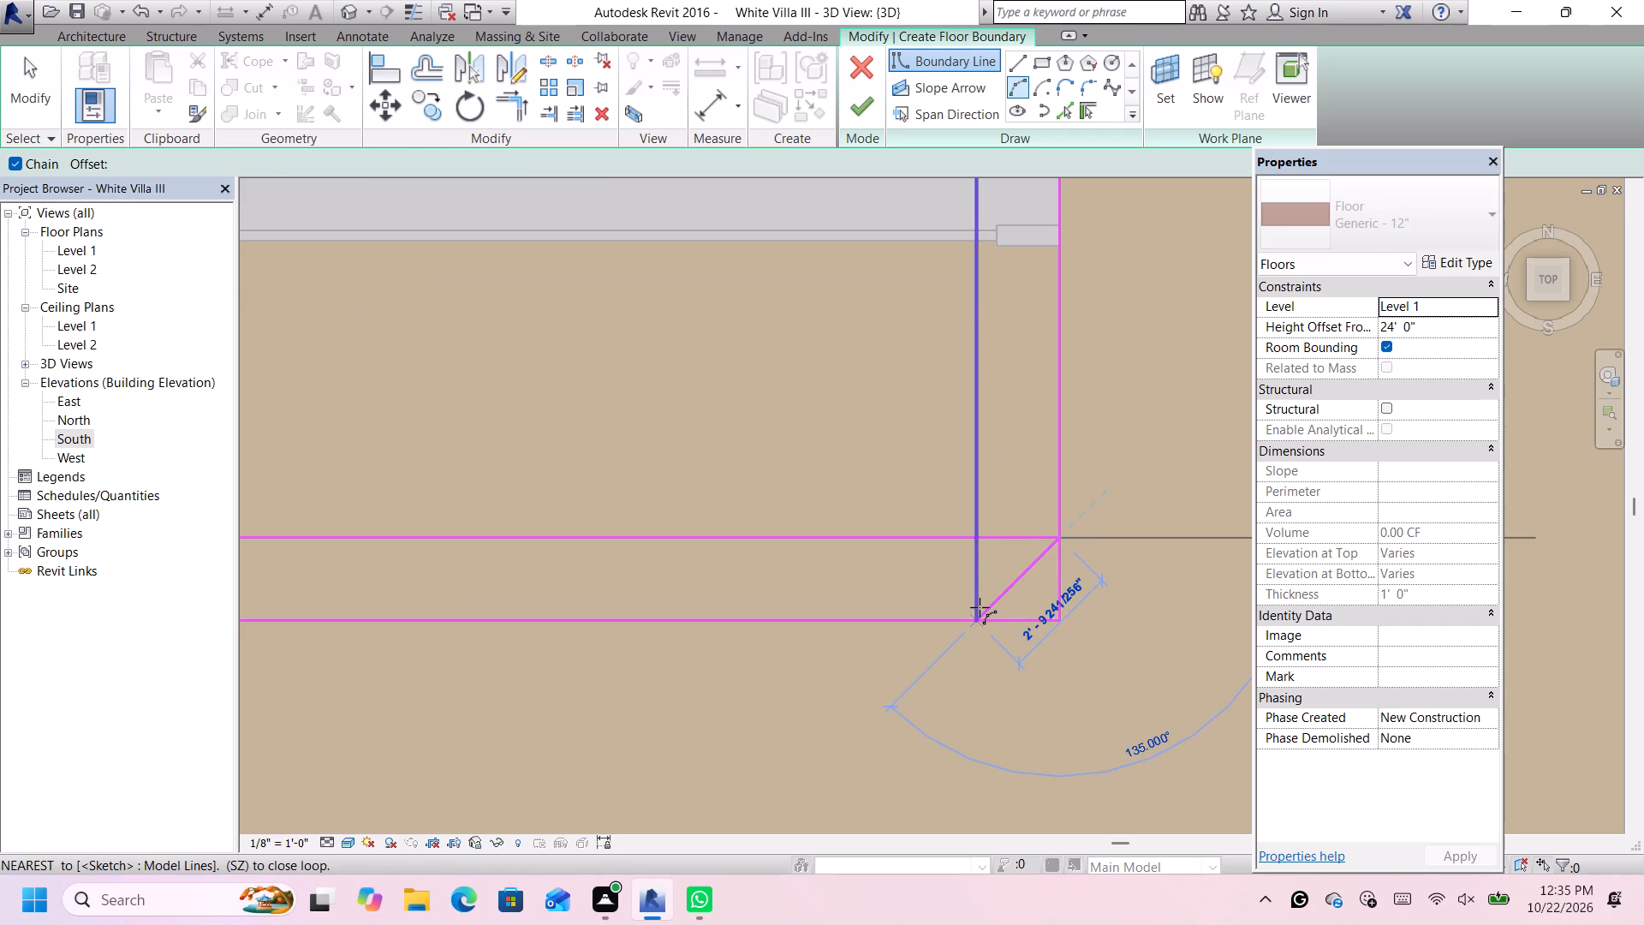
left_click(976, 618)
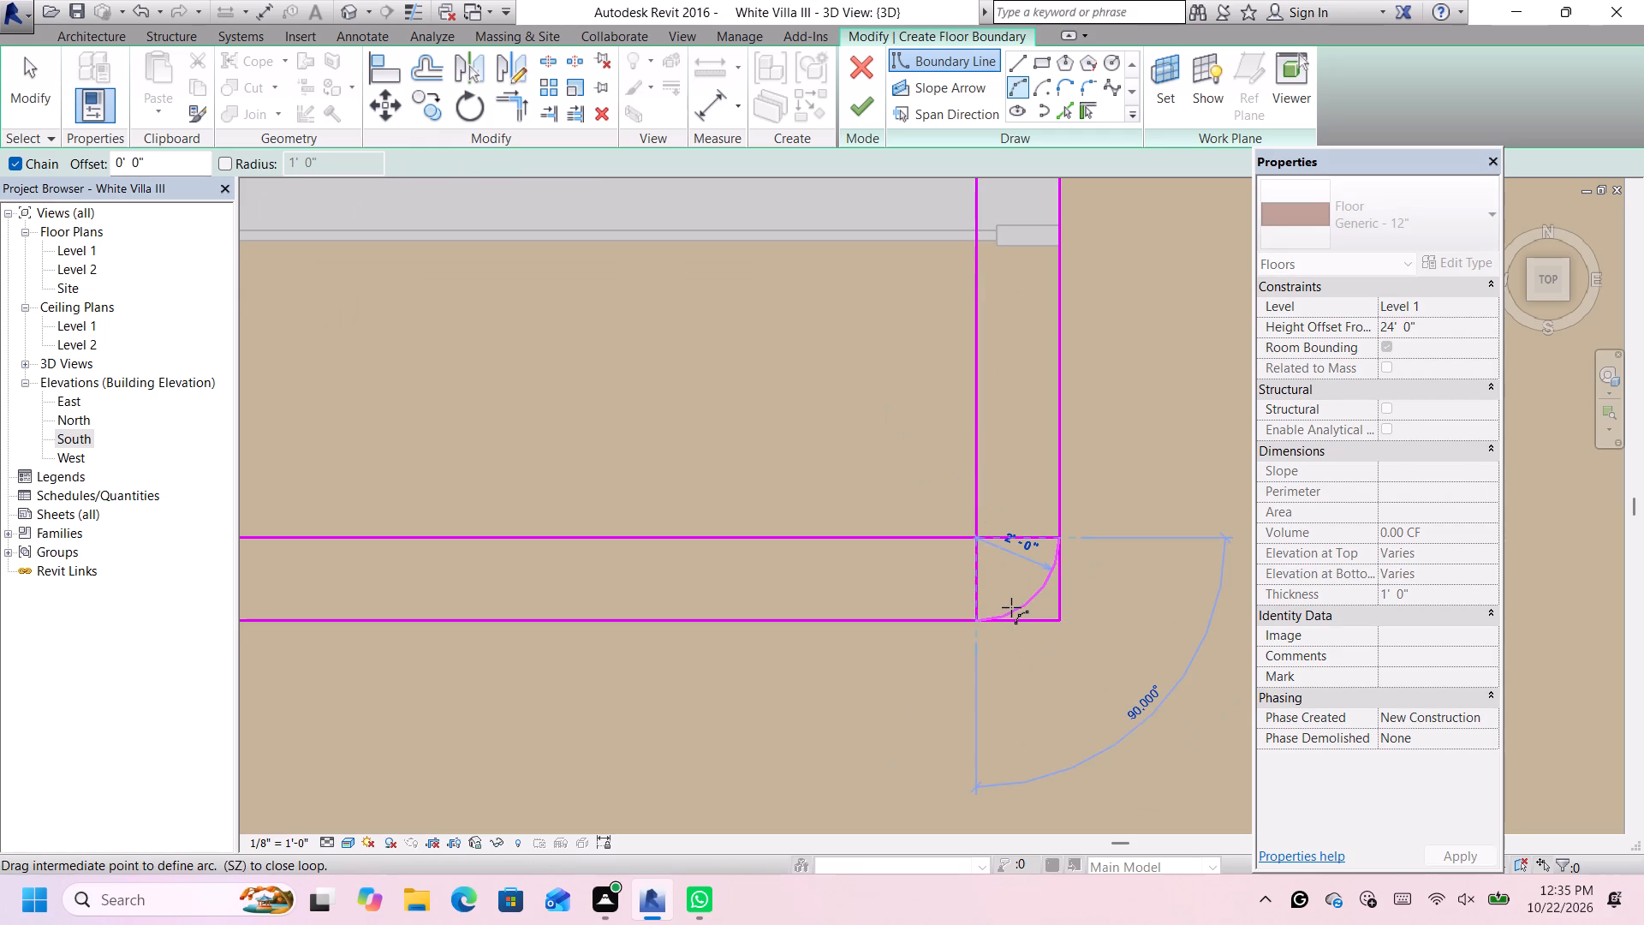
left_click(1011, 606)
Draw a 2' radius arc across the northeast corner of the floor boundary, between the guide line ends.
scroll(1013, 602, "down", 7)
scroll(1025, 393, "up", 5)
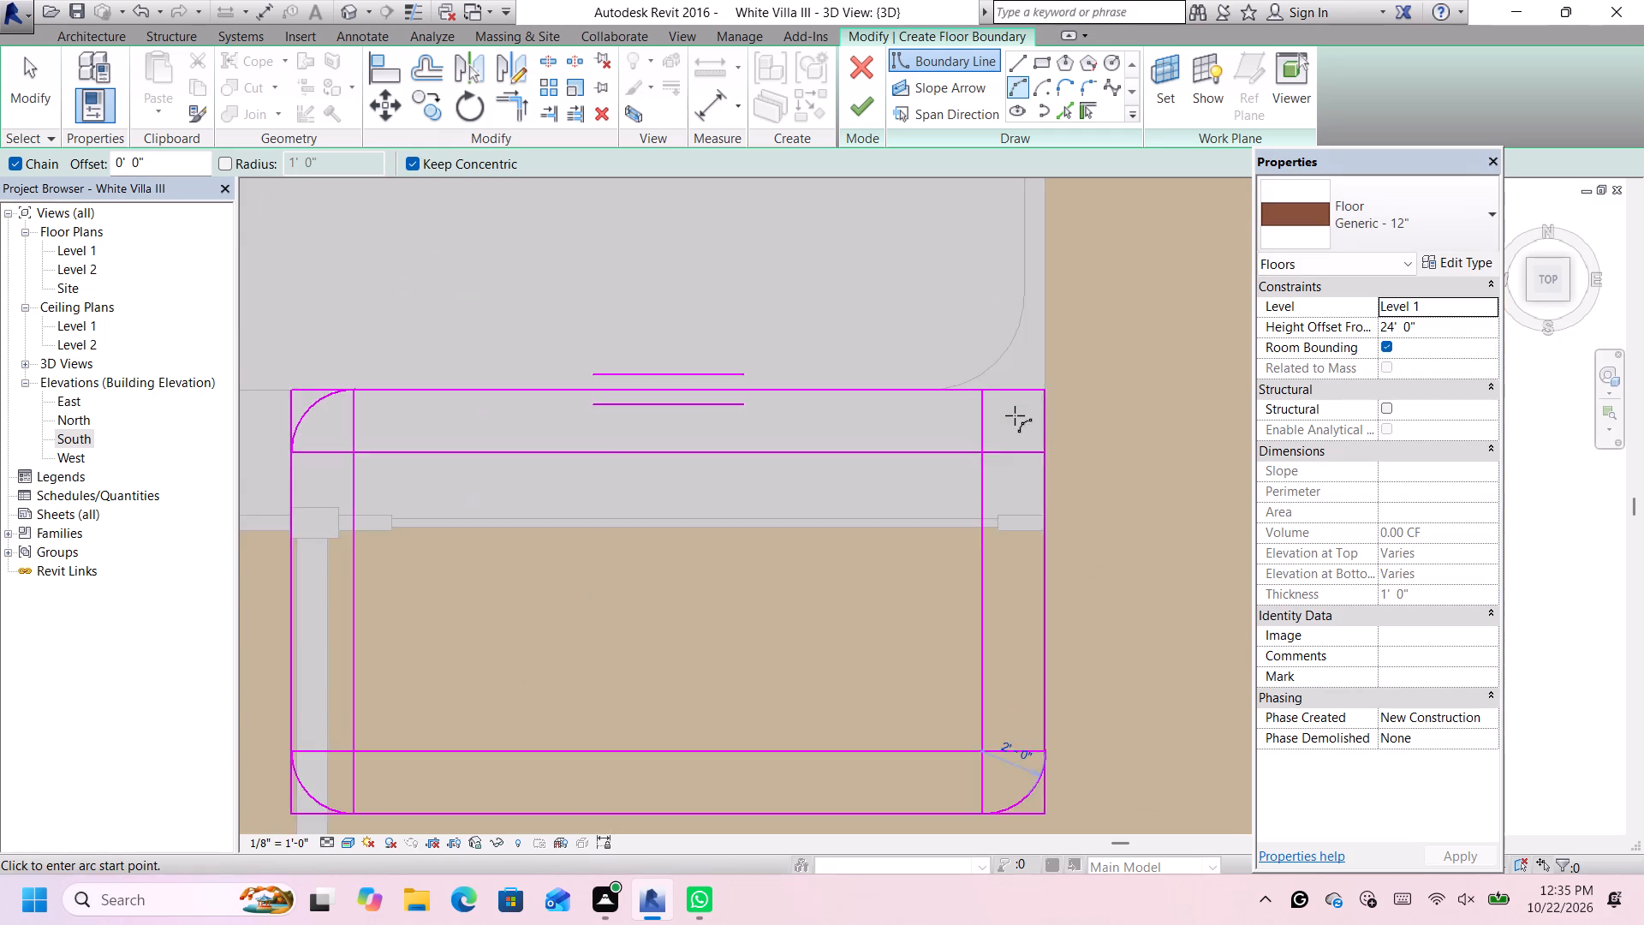
scroll(994, 397, "up", 2)
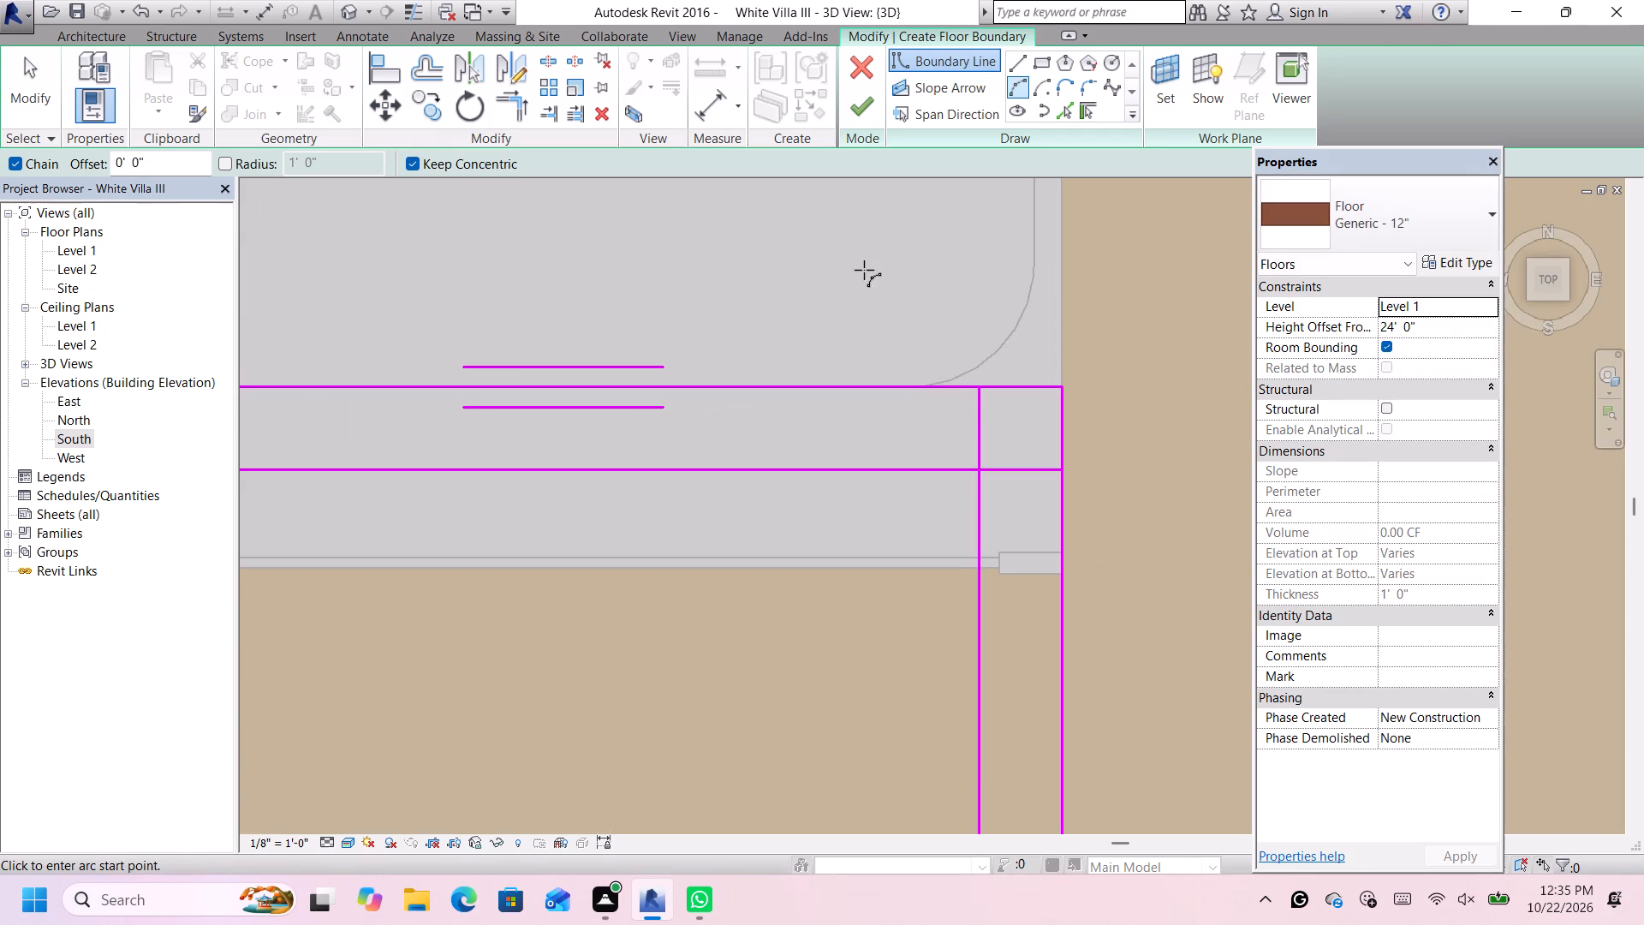
scroll(984, 402, "up", 1)
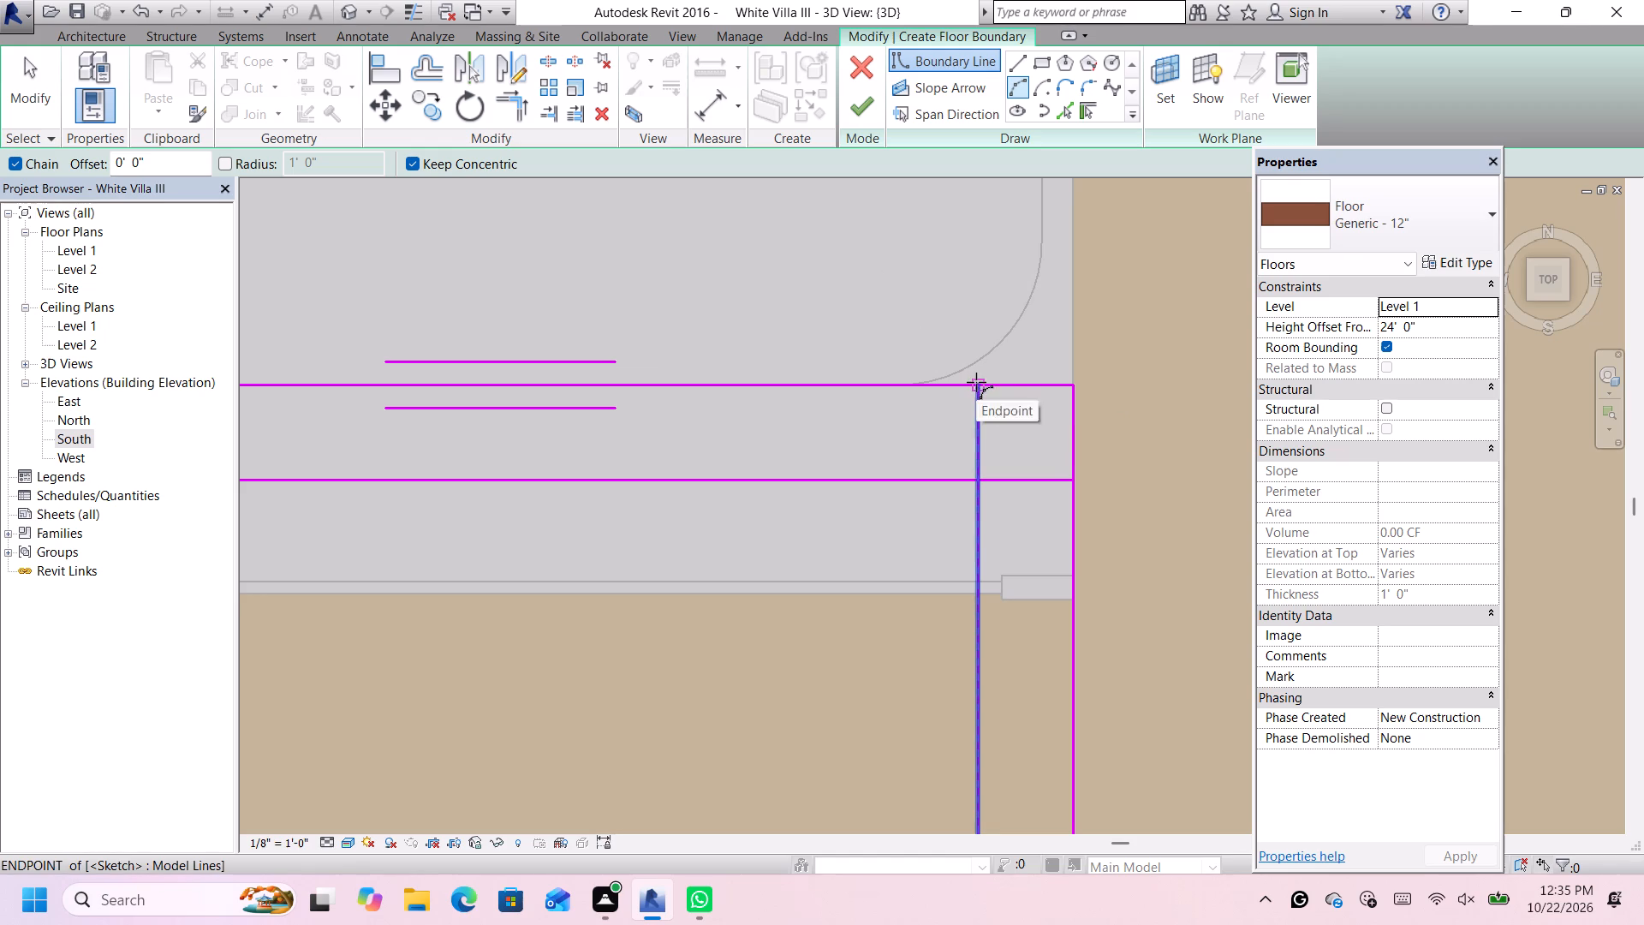
left_click(964, 394)
key("Escape")
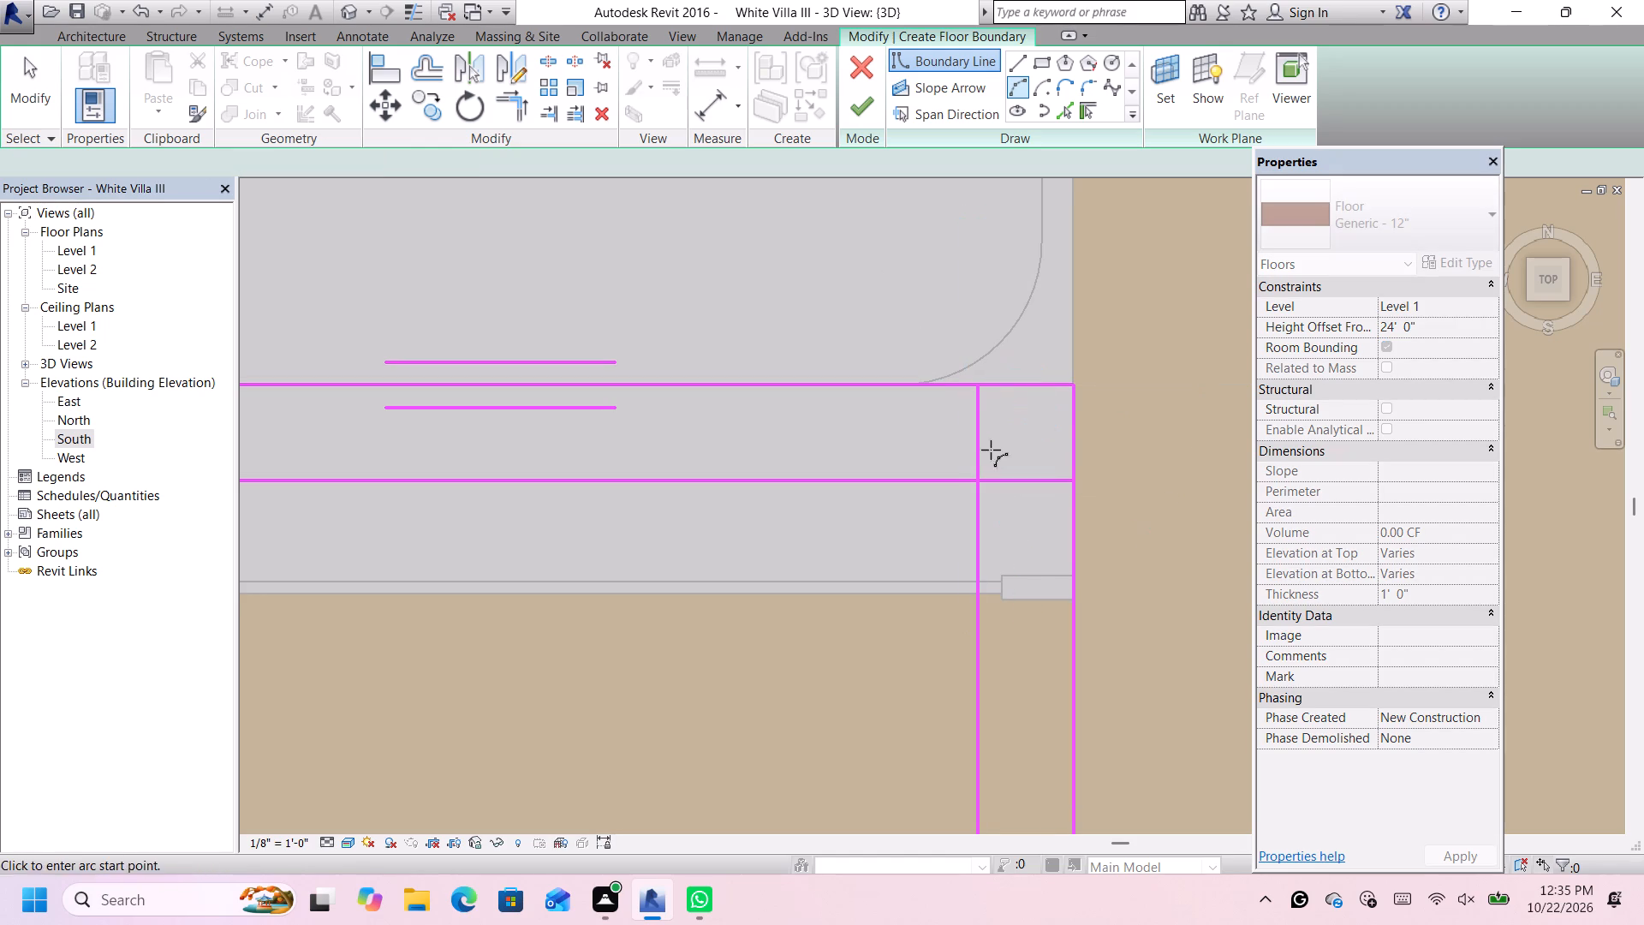
scroll(985, 398, "up", 3)
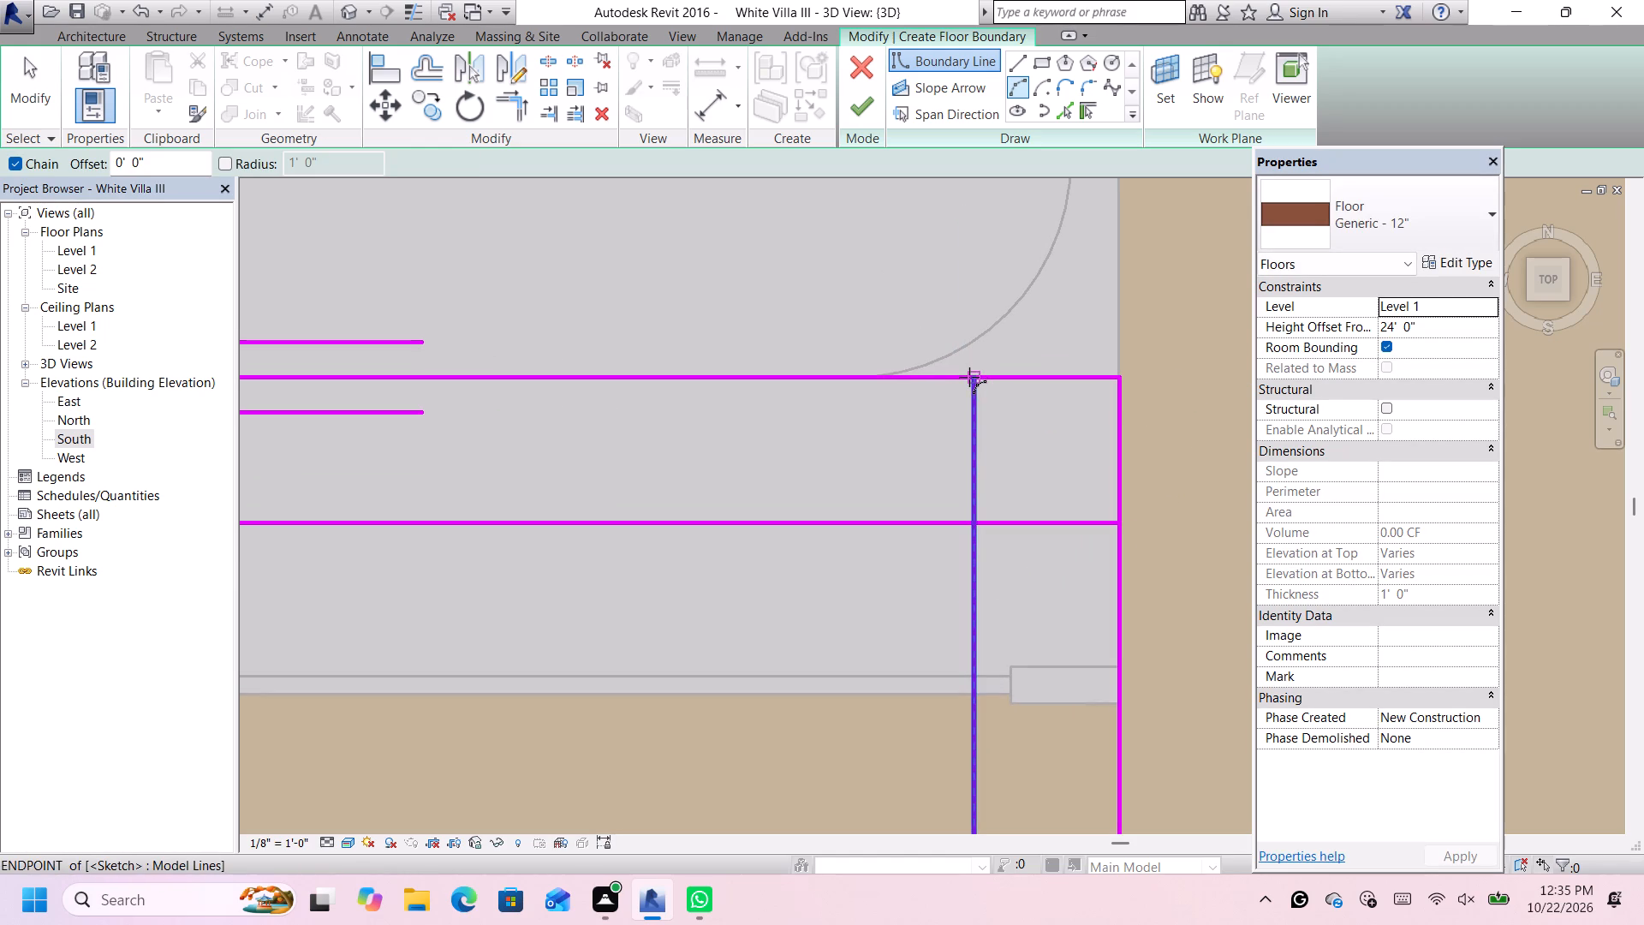
scroll(978, 381, "up", 3)
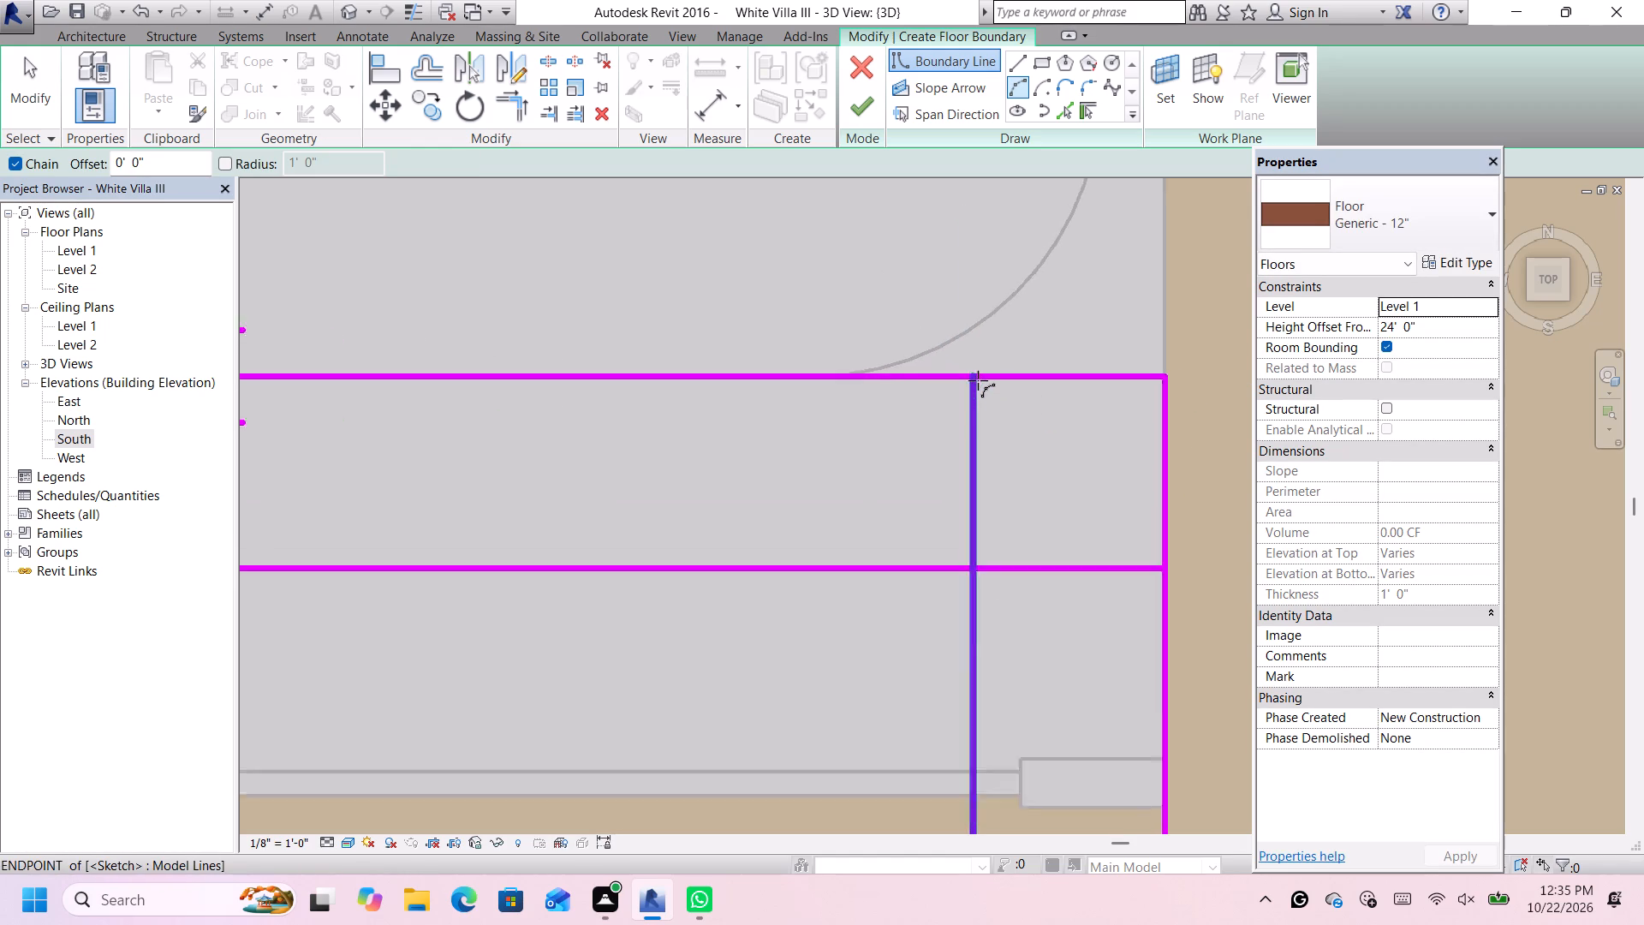
scroll(978, 380, "up", 1)
left_click(974, 371)
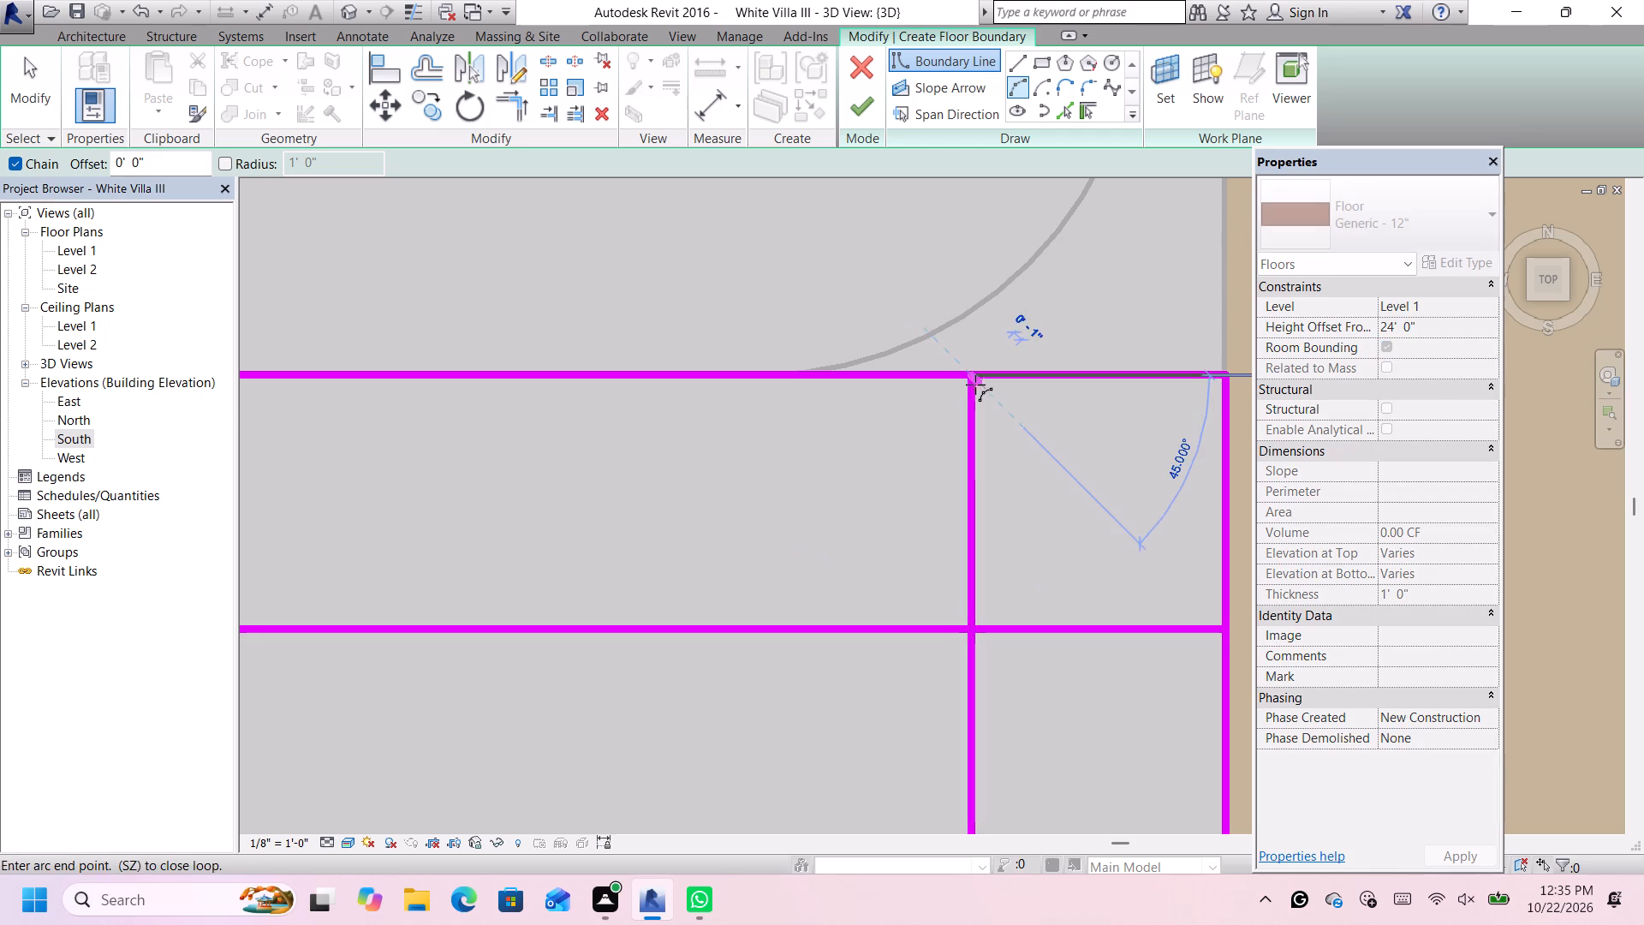
scroll(975, 384, "down", 6)
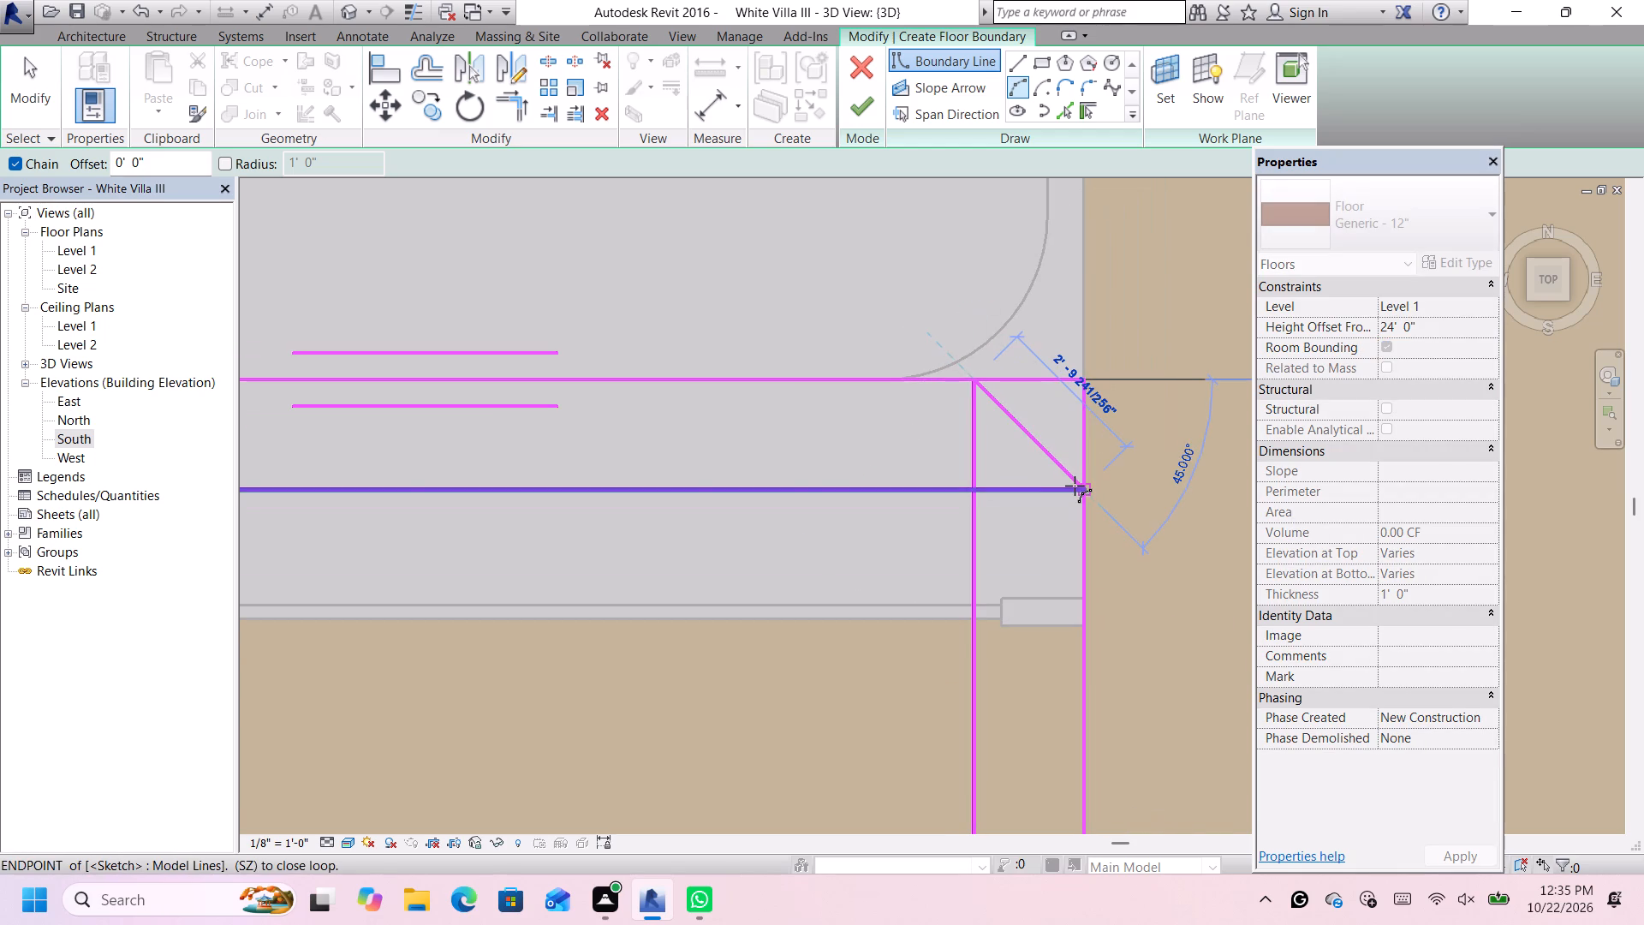
scroll(1076, 486, "up", 4)
left_click(1079, 489)
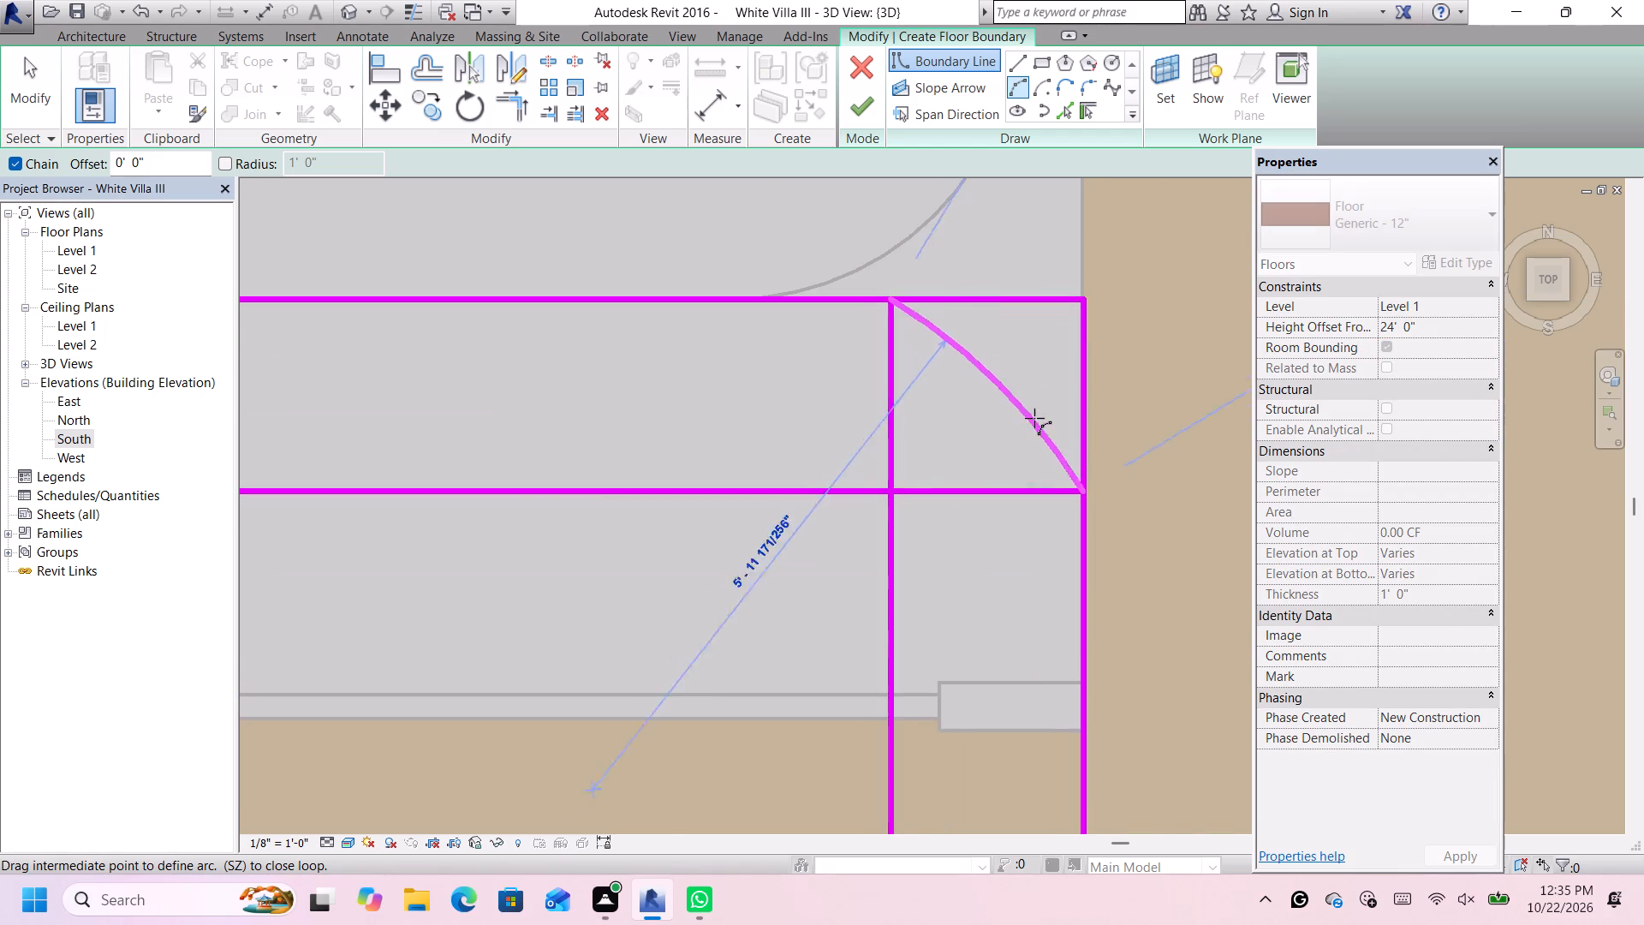
left_click(1025, 349)
scroll(1023, 356, "down", 6)
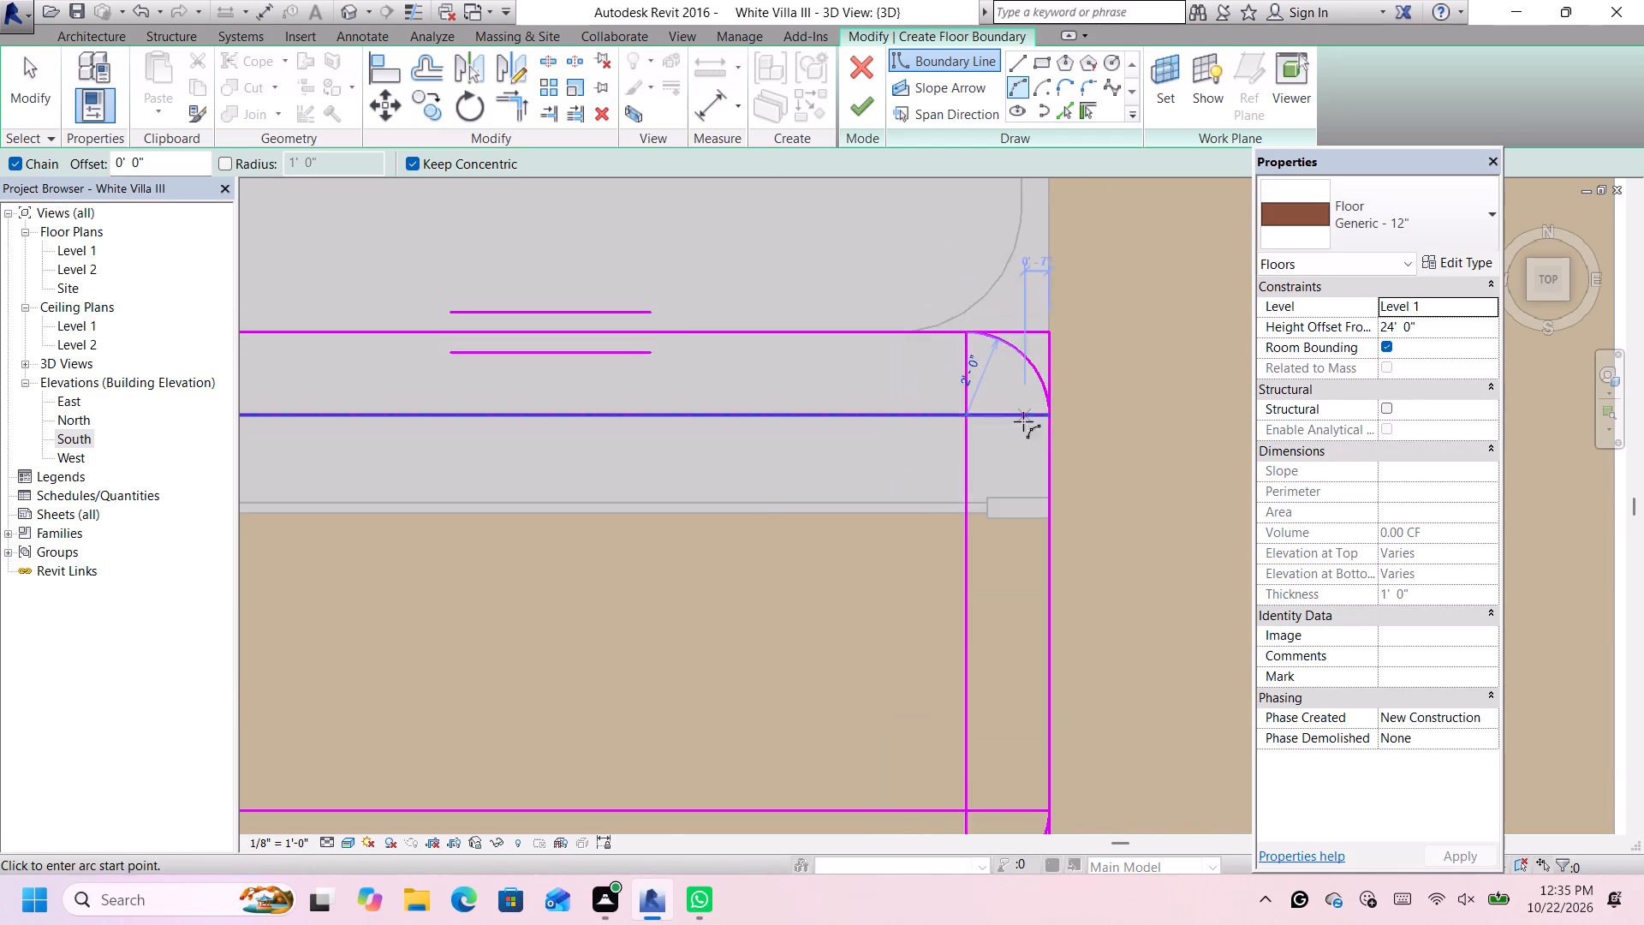
scroll(1033, 440, "down", 9)
scroll(1045, 471, "up", 1)
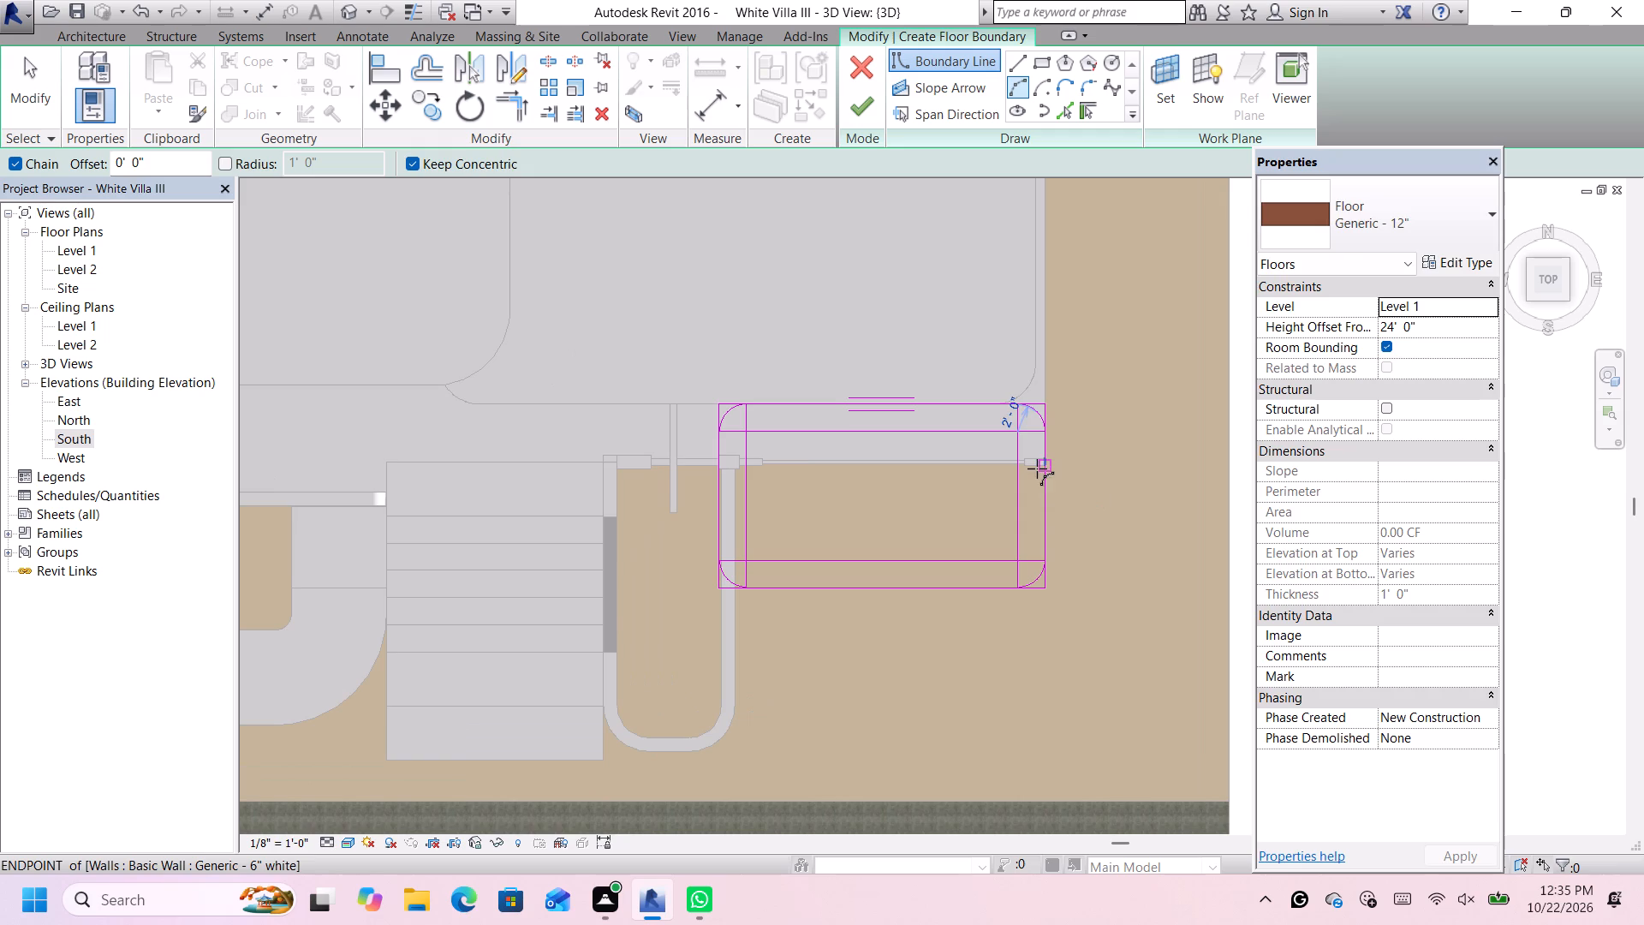
key("Escape")
key("Escape")
Delete the four inner guide lines from the floor sketch, keeping the outer rectangle and corner arcs.
left_click(1019, 479)
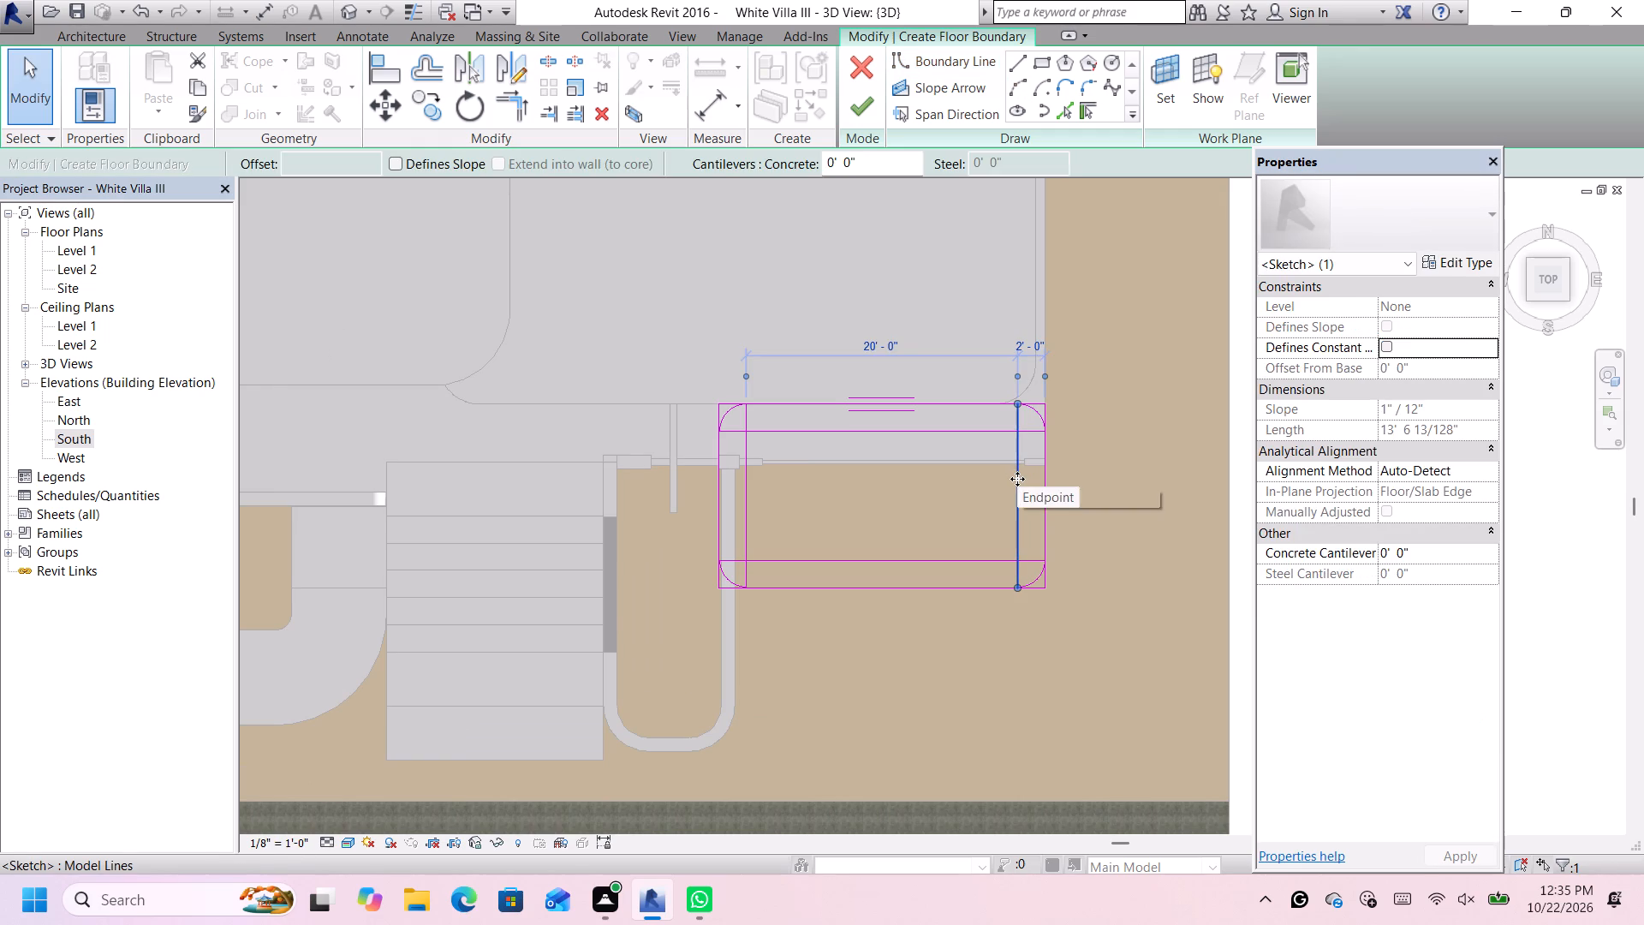
key("Delete")
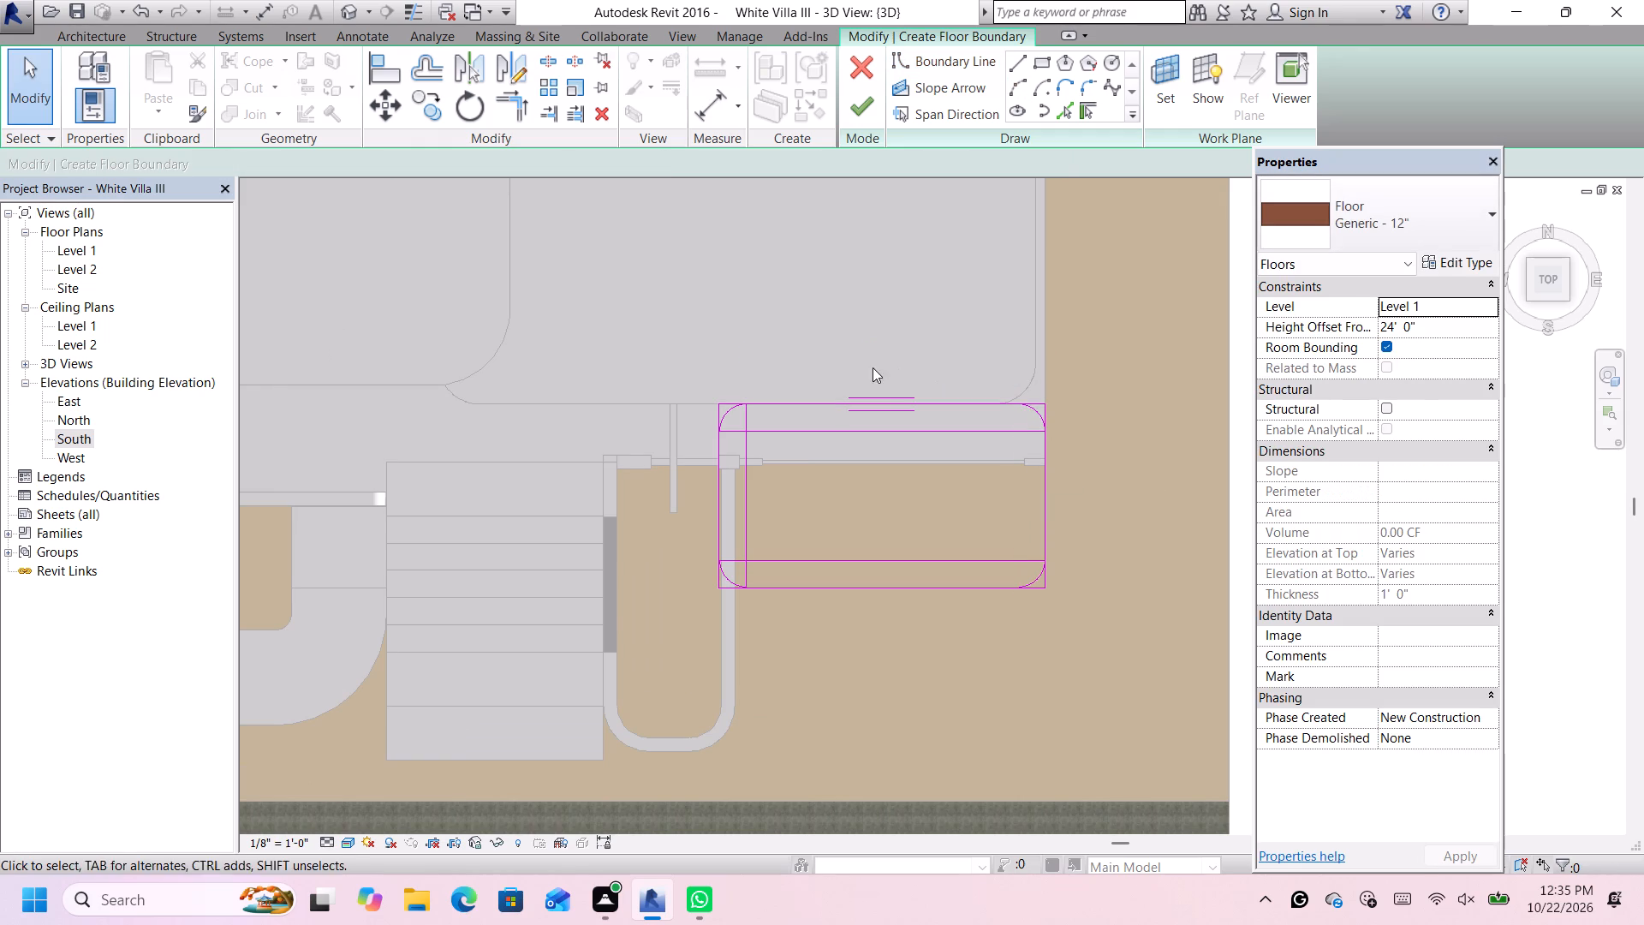
left_click(907, 430)
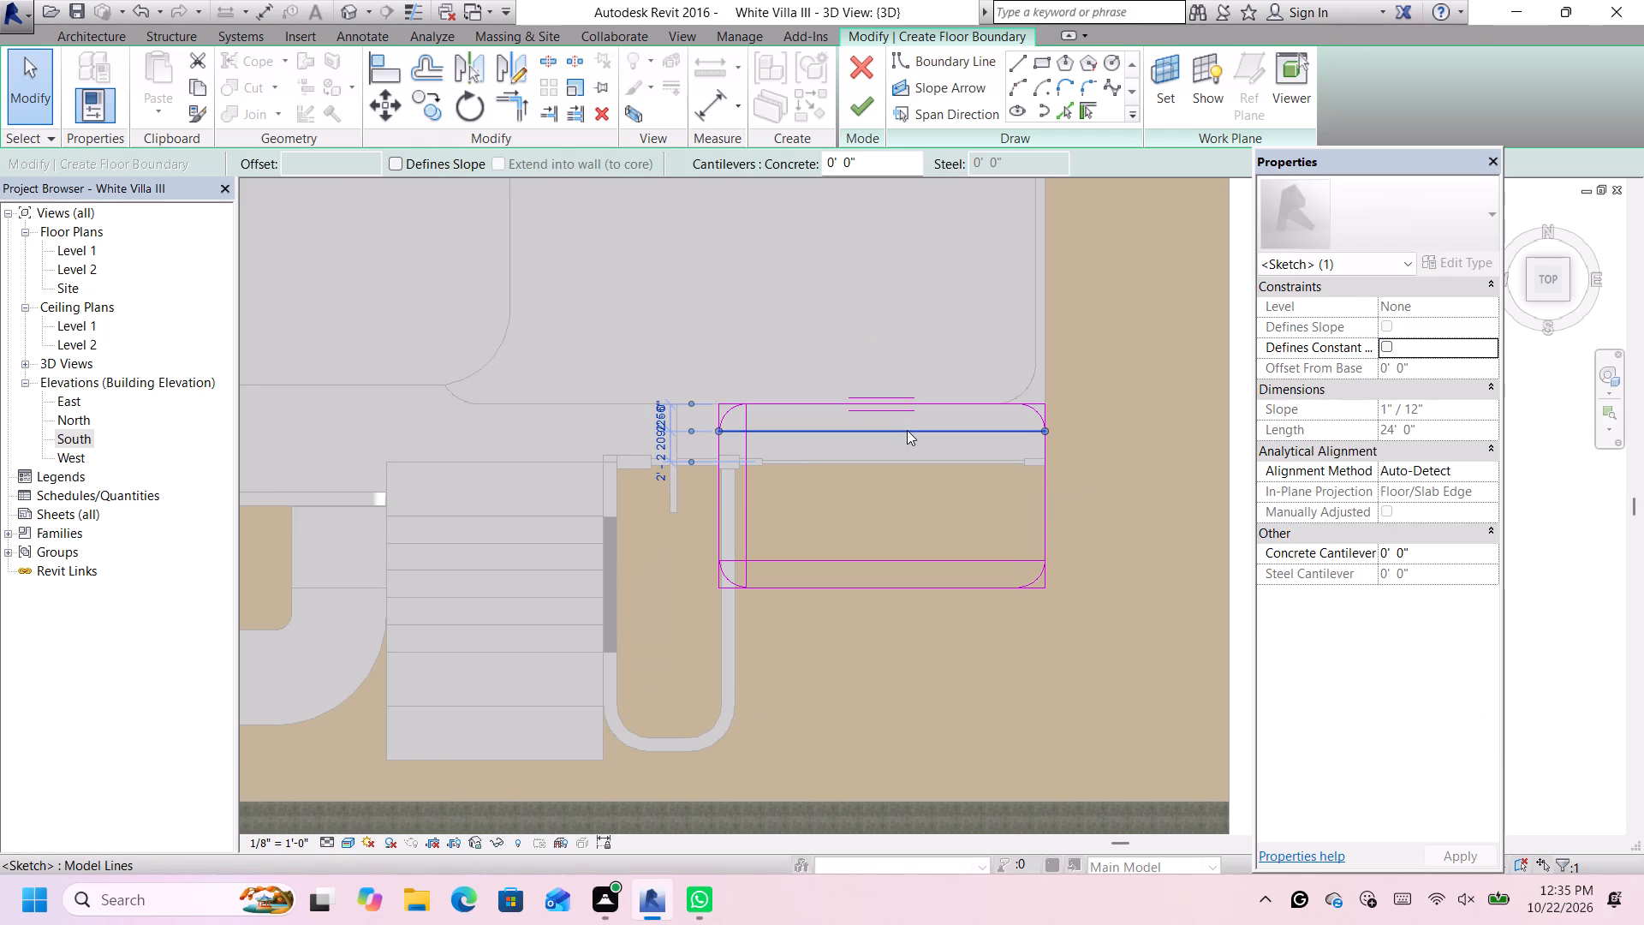
key("Delete")
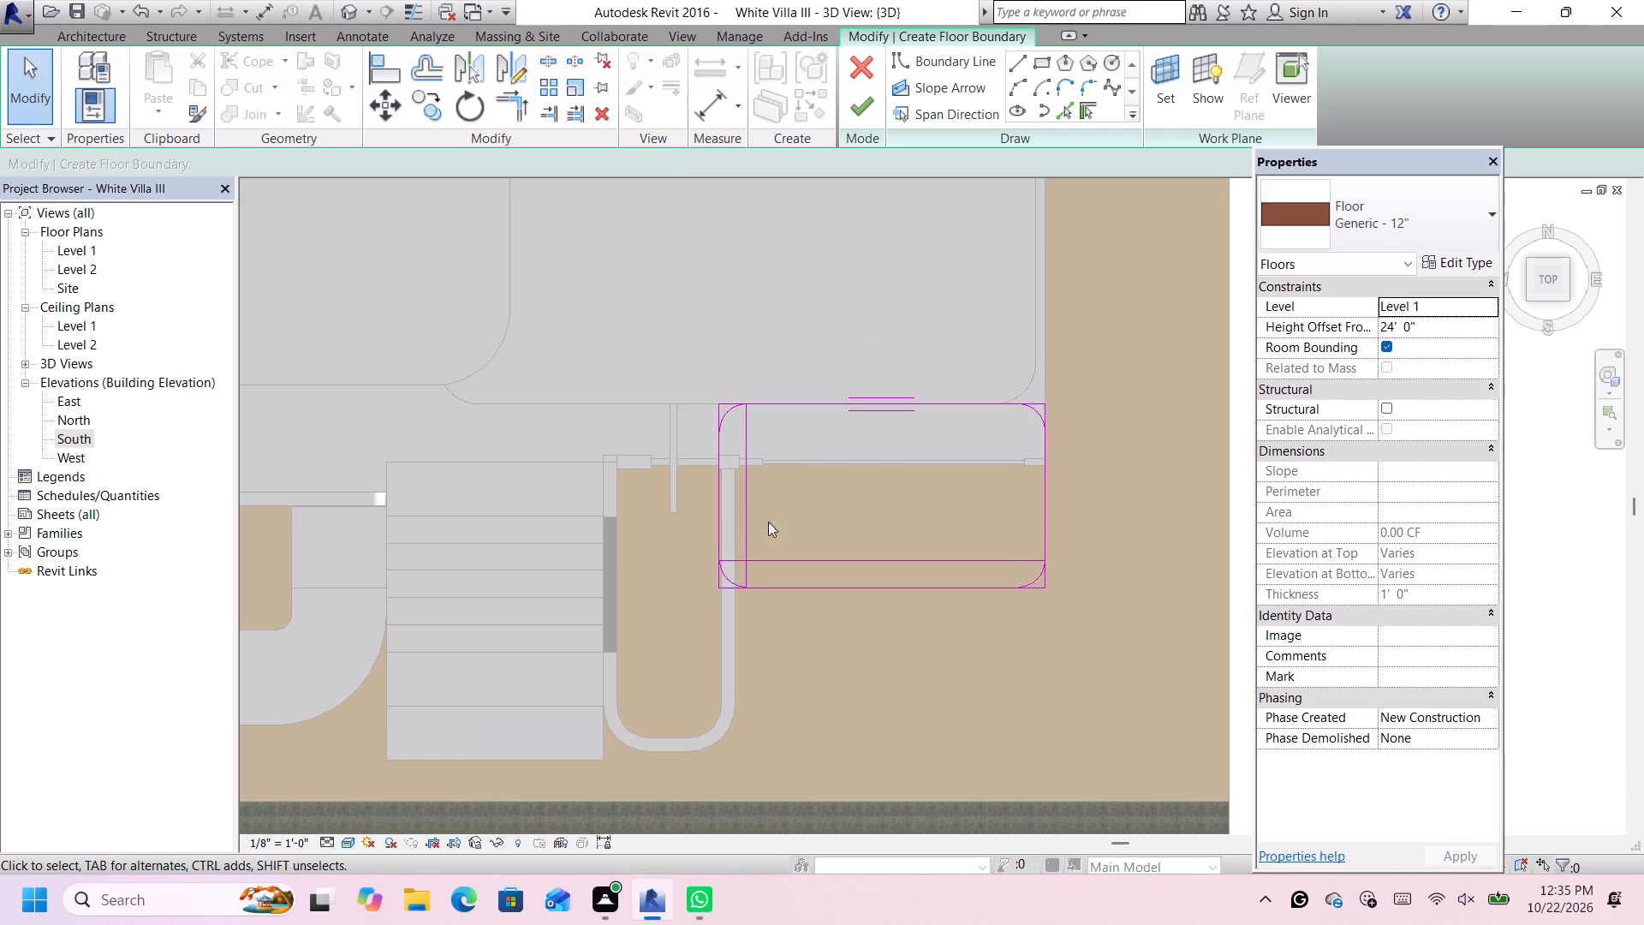
left_click(738, 544)
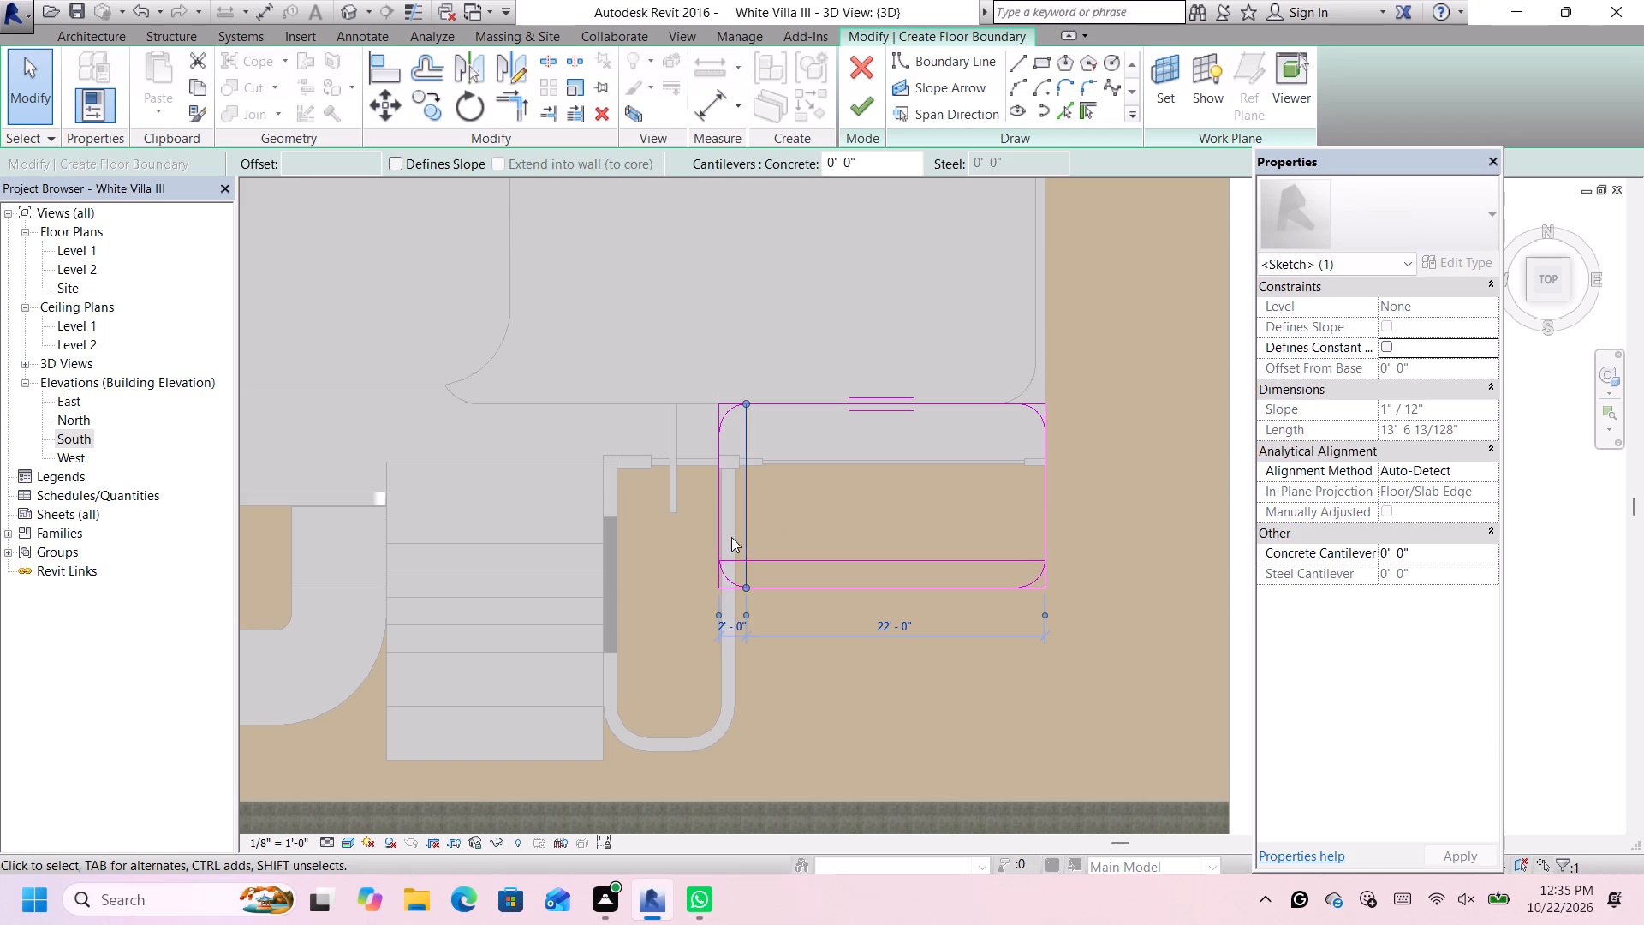
key("Delete")
left_click(748, 567)
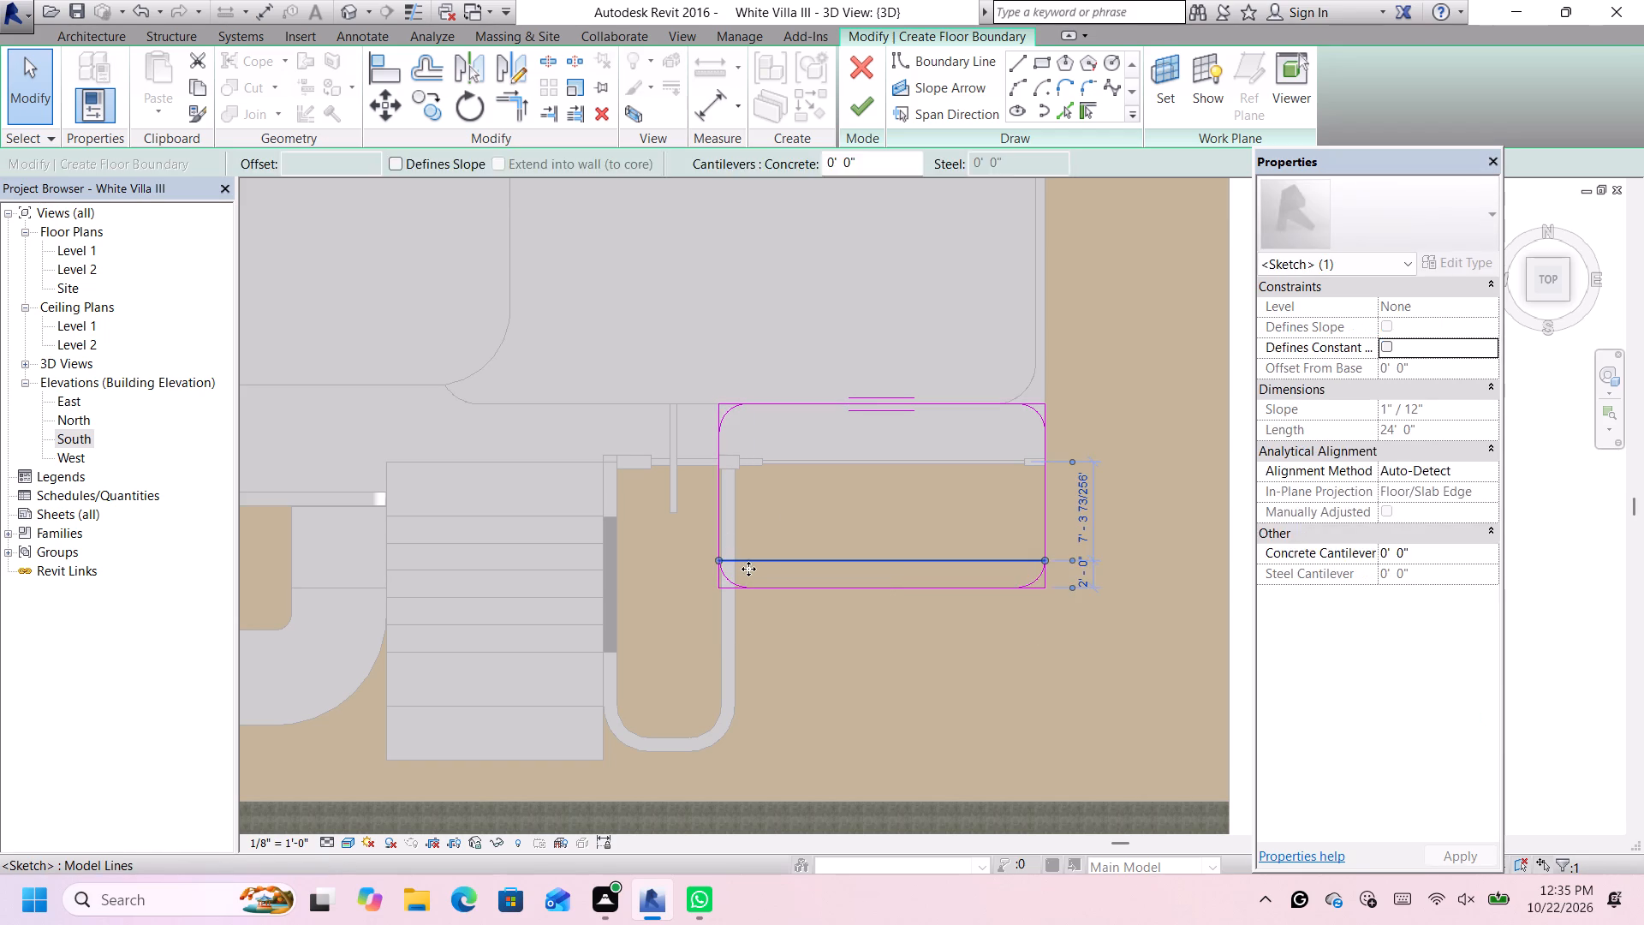
key("Delete")
Trim the floor boundary's east and north edges to the northeast corner arc, removing the square corner.
scroll(1064, 419, "up", 4)
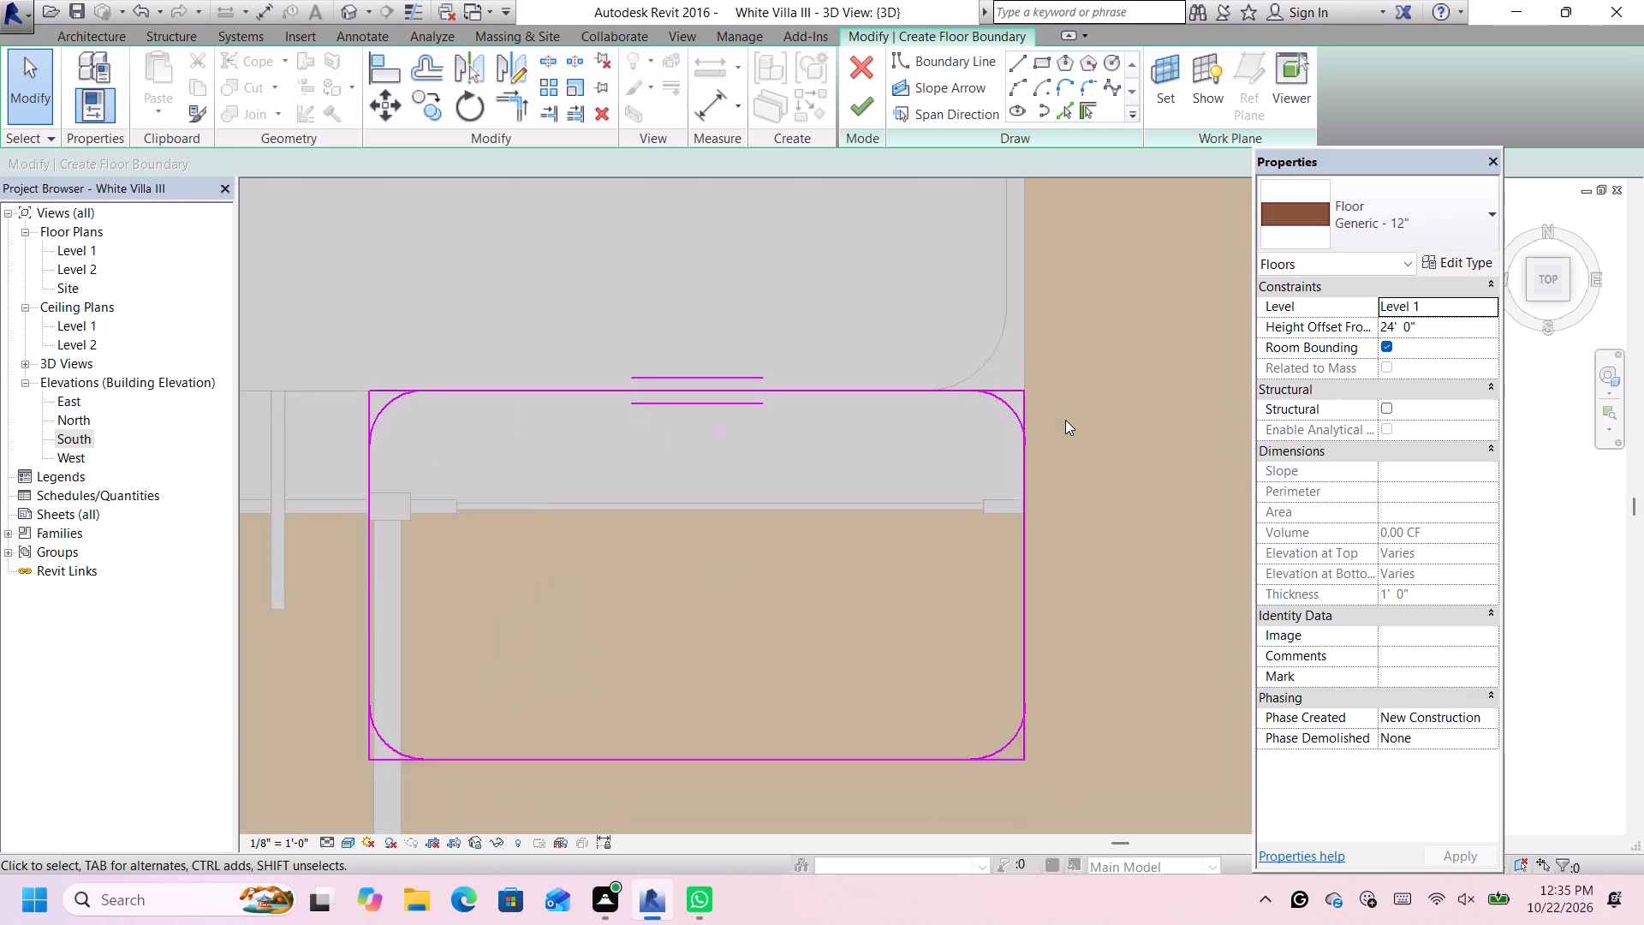
scroll(1065, 420, "up", 10)
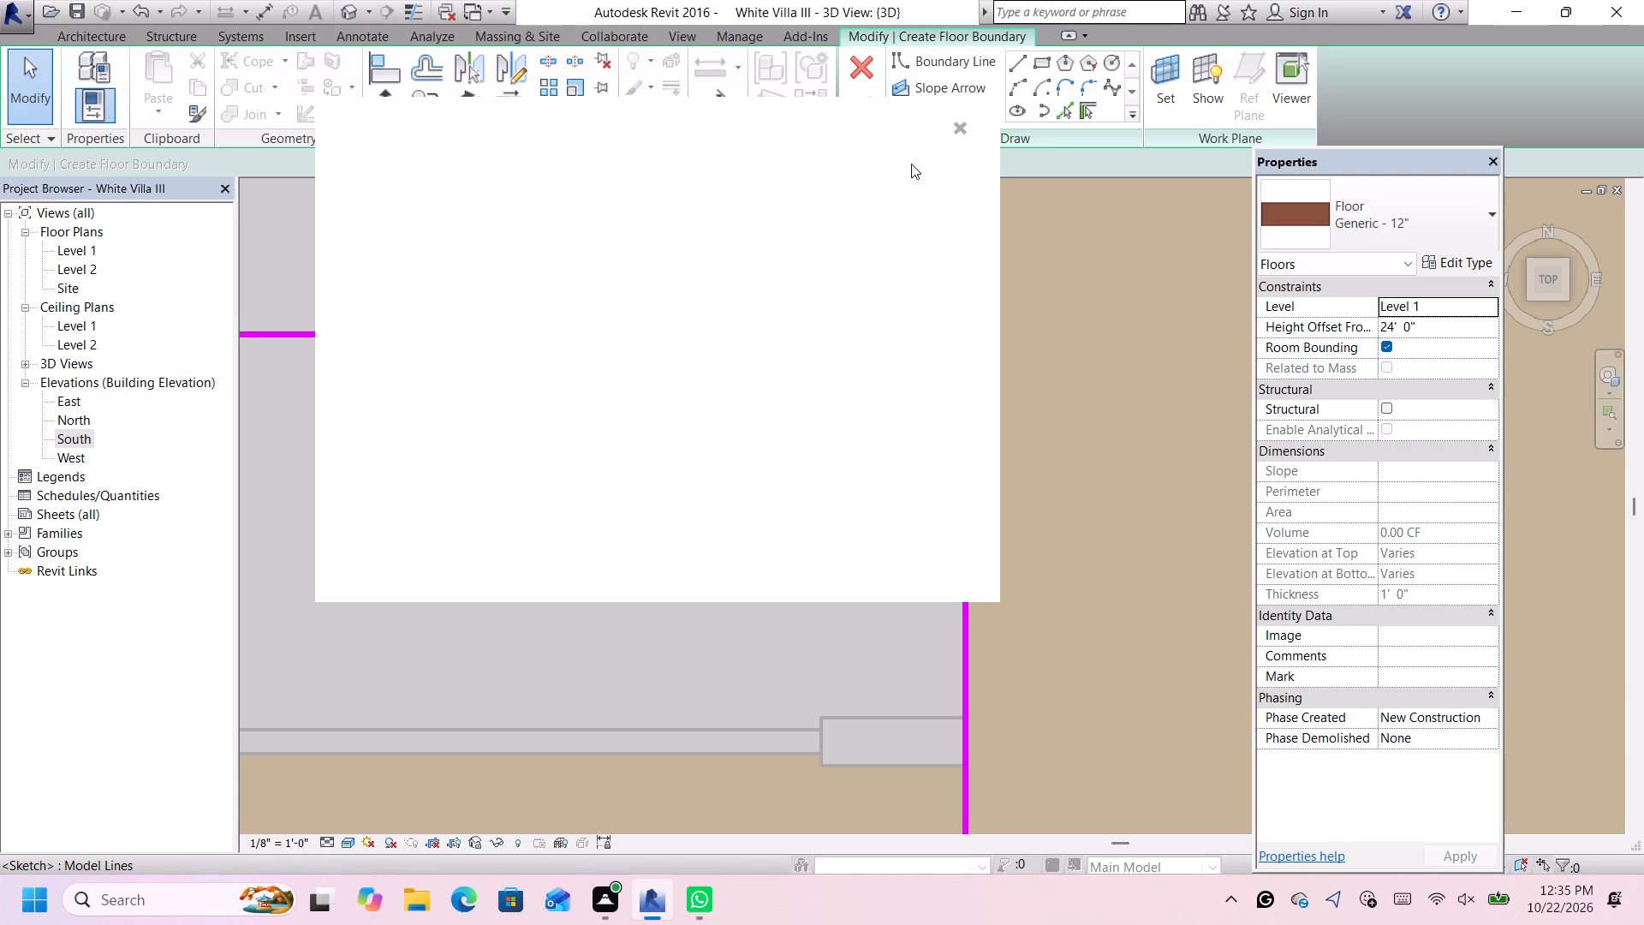
right_click(0, 768)
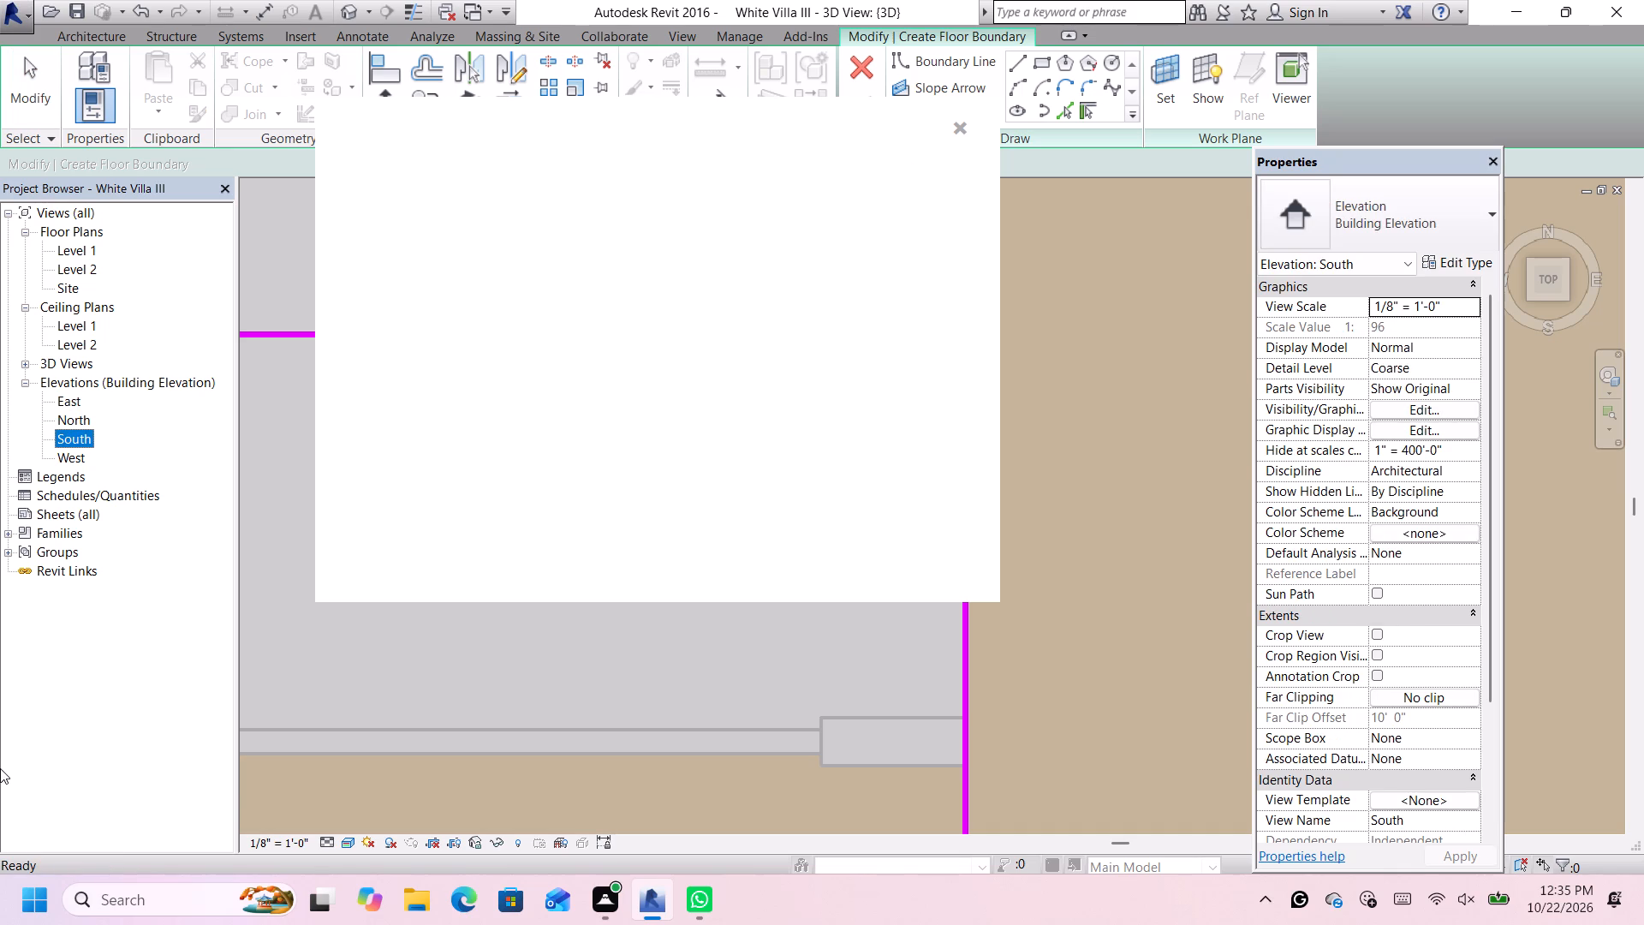
left_click(953, 124)
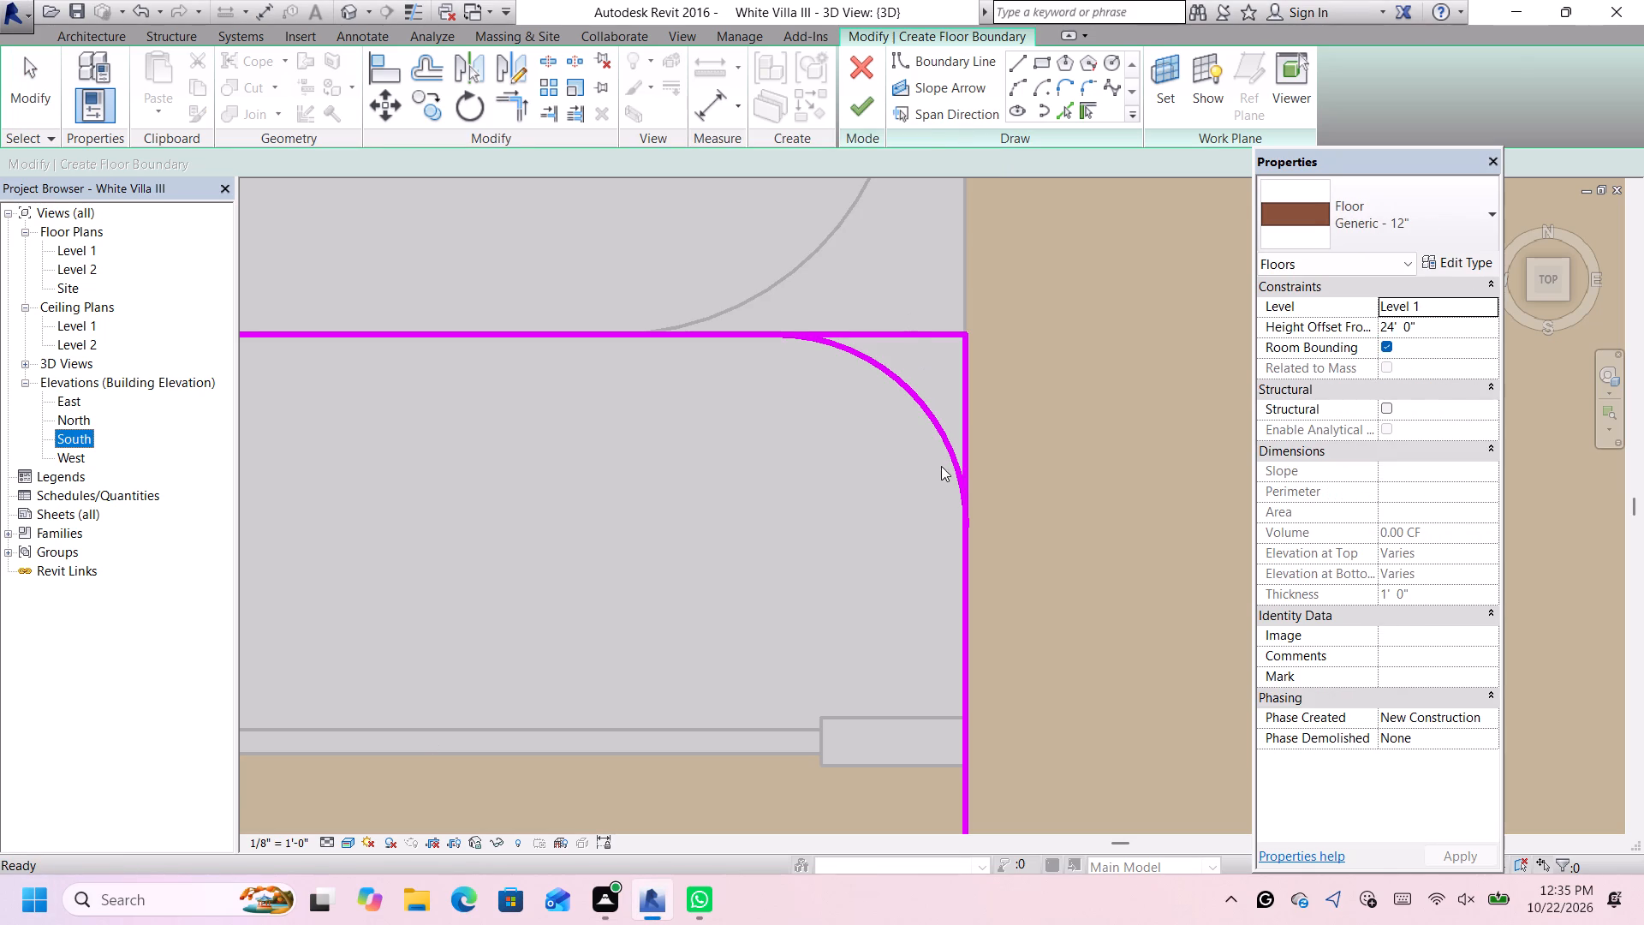
left_click(512, 109)
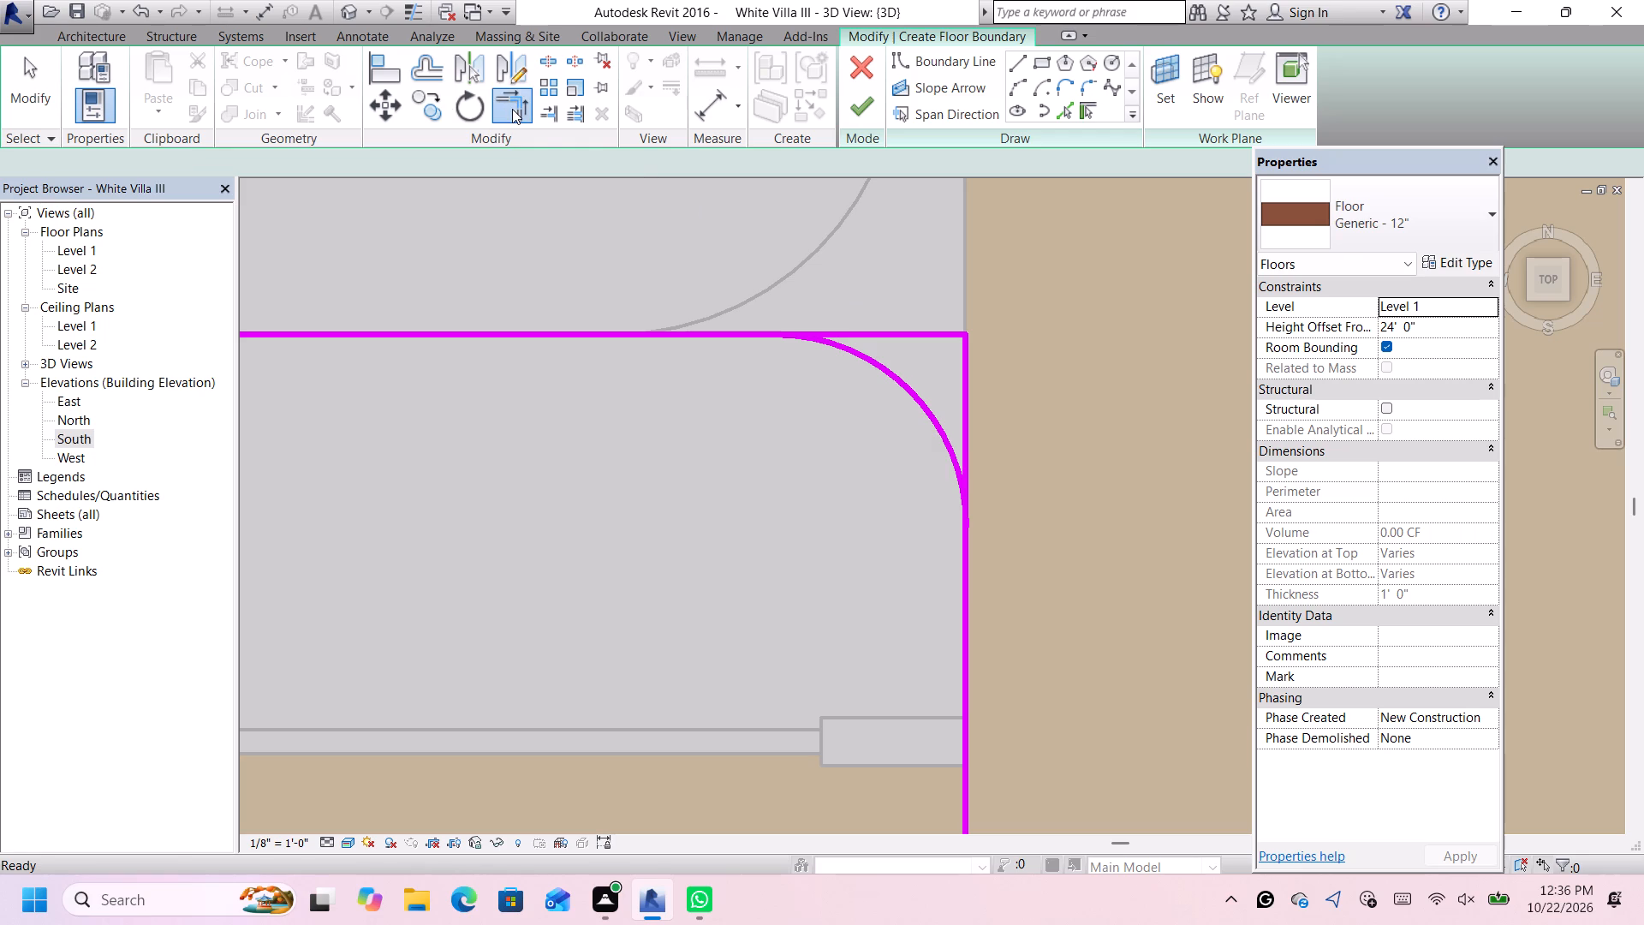
left_click(916, 398)
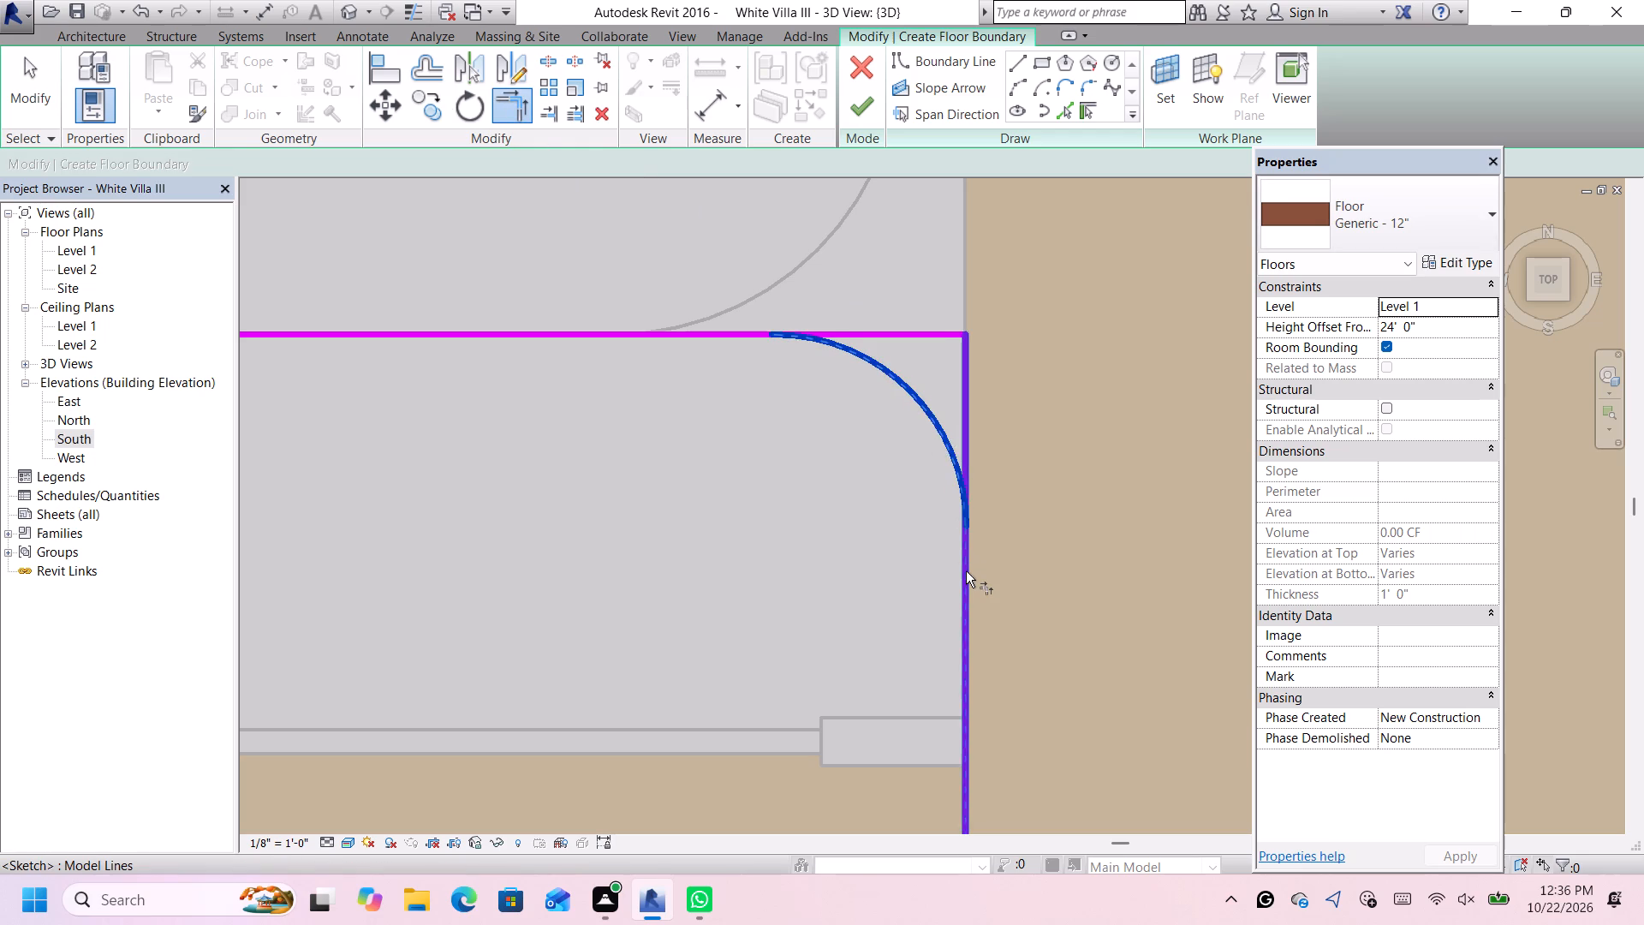
left_click(966, 571)
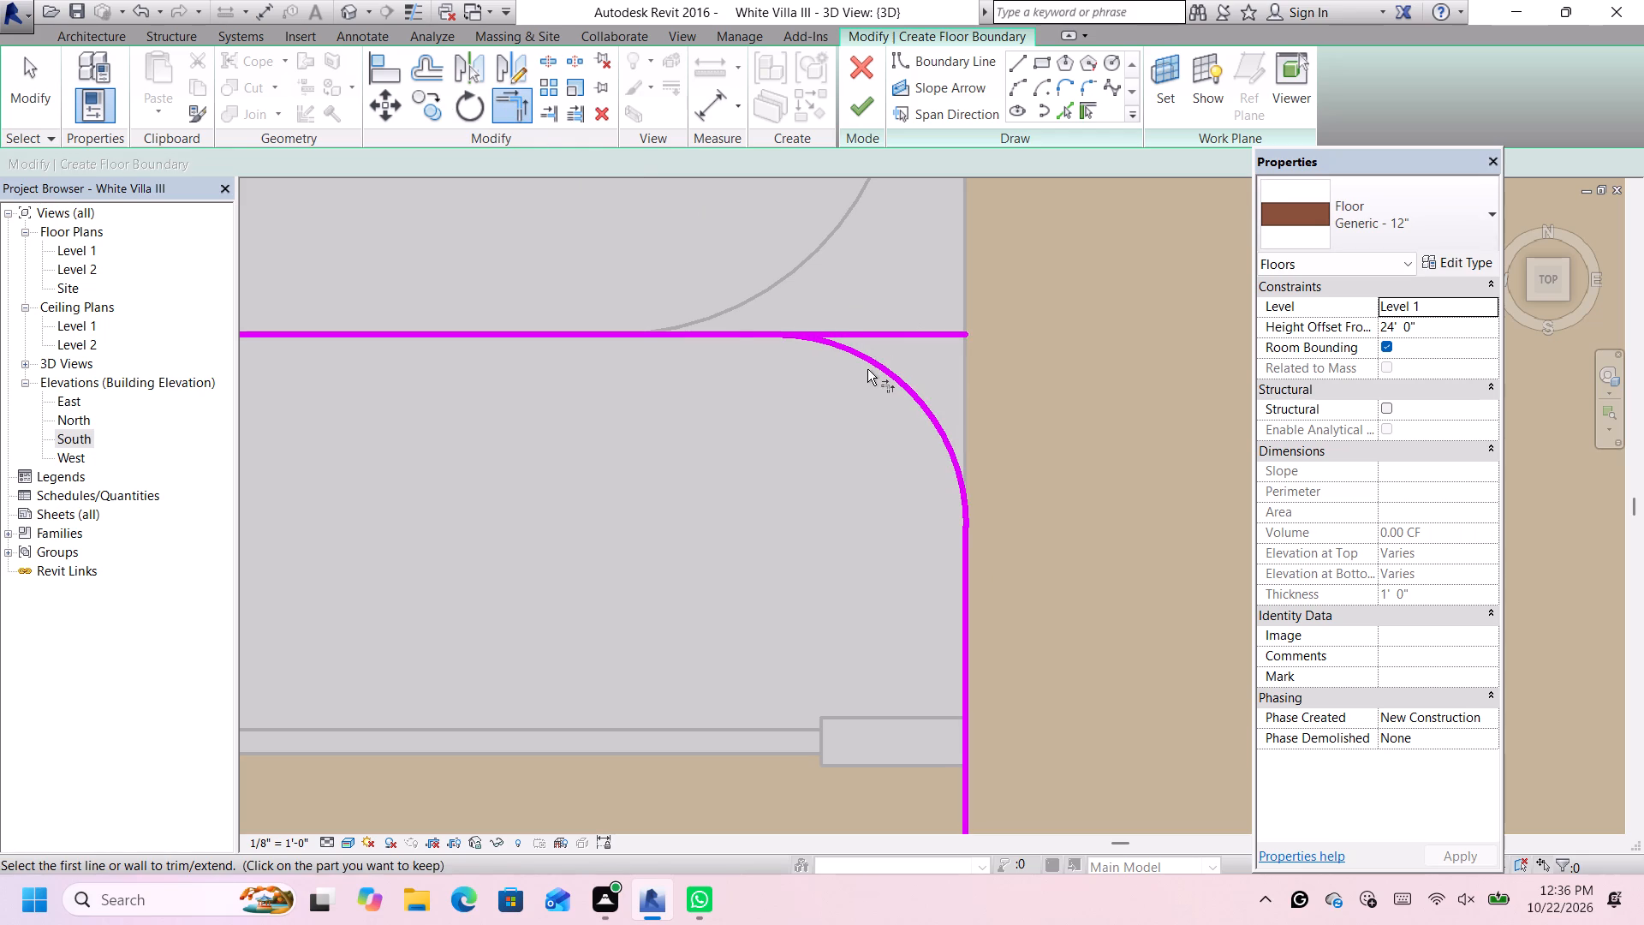
left_click(867, 369)
left_click(719, 330)
scroll(729, 328, "down", 12)
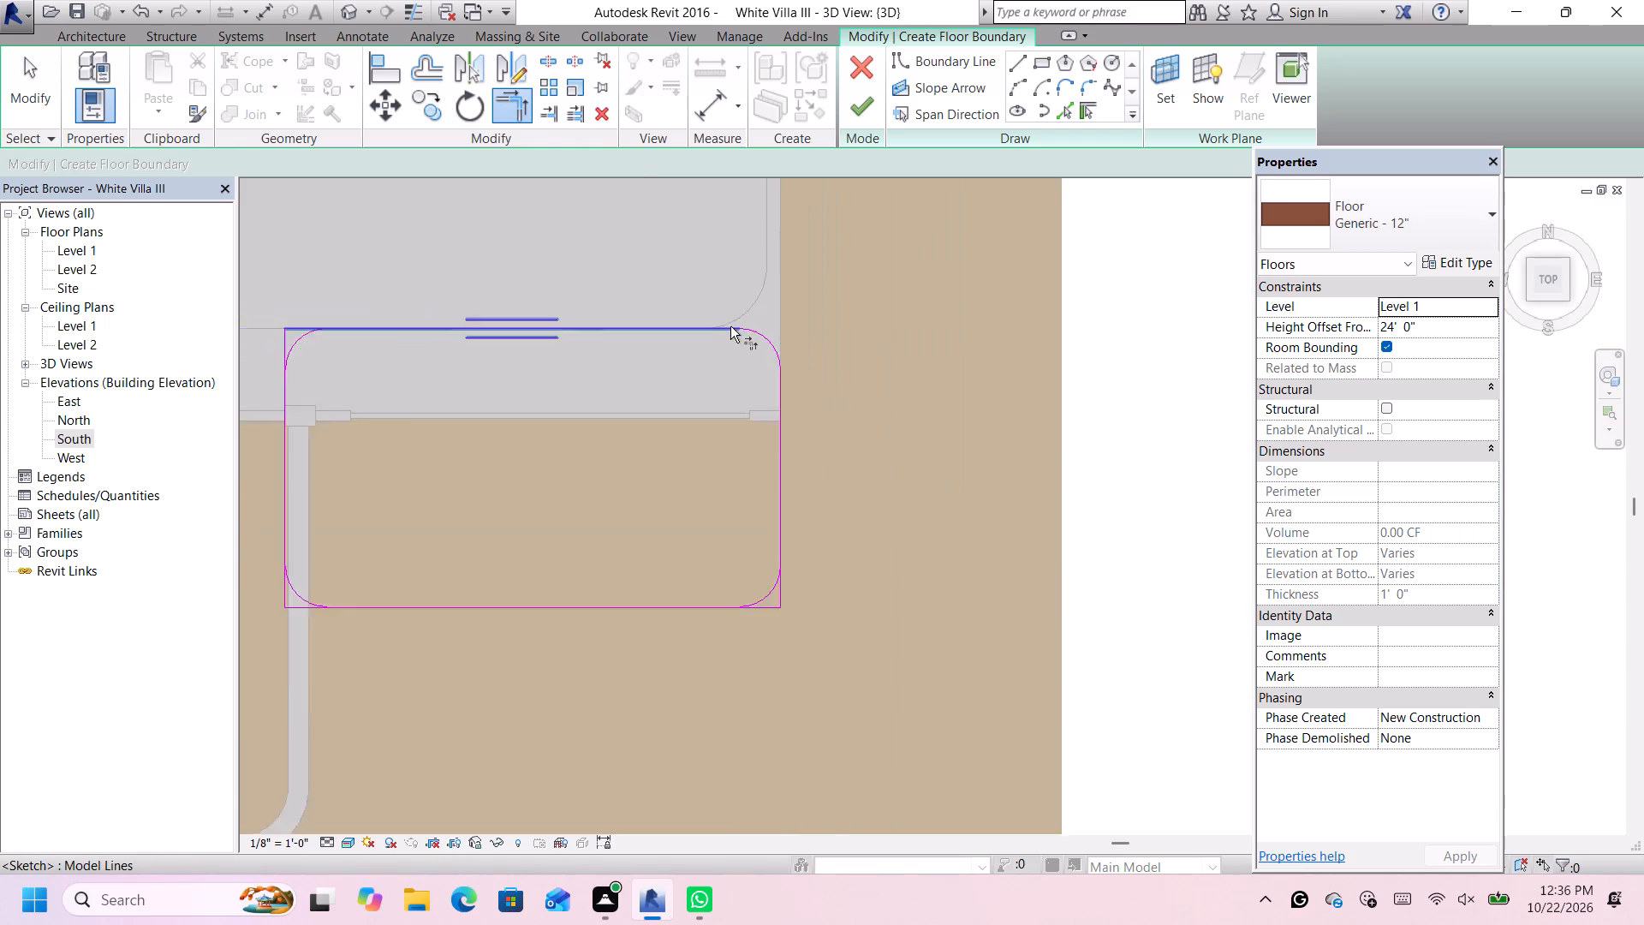
Trim the floor boundary's east and south edges to the southeast corner arc, removing the square corner.
scroll(730, 326, "down", 7)
scroll(752, 430, "up", 12)
scroll(747, 358, "down", 9)
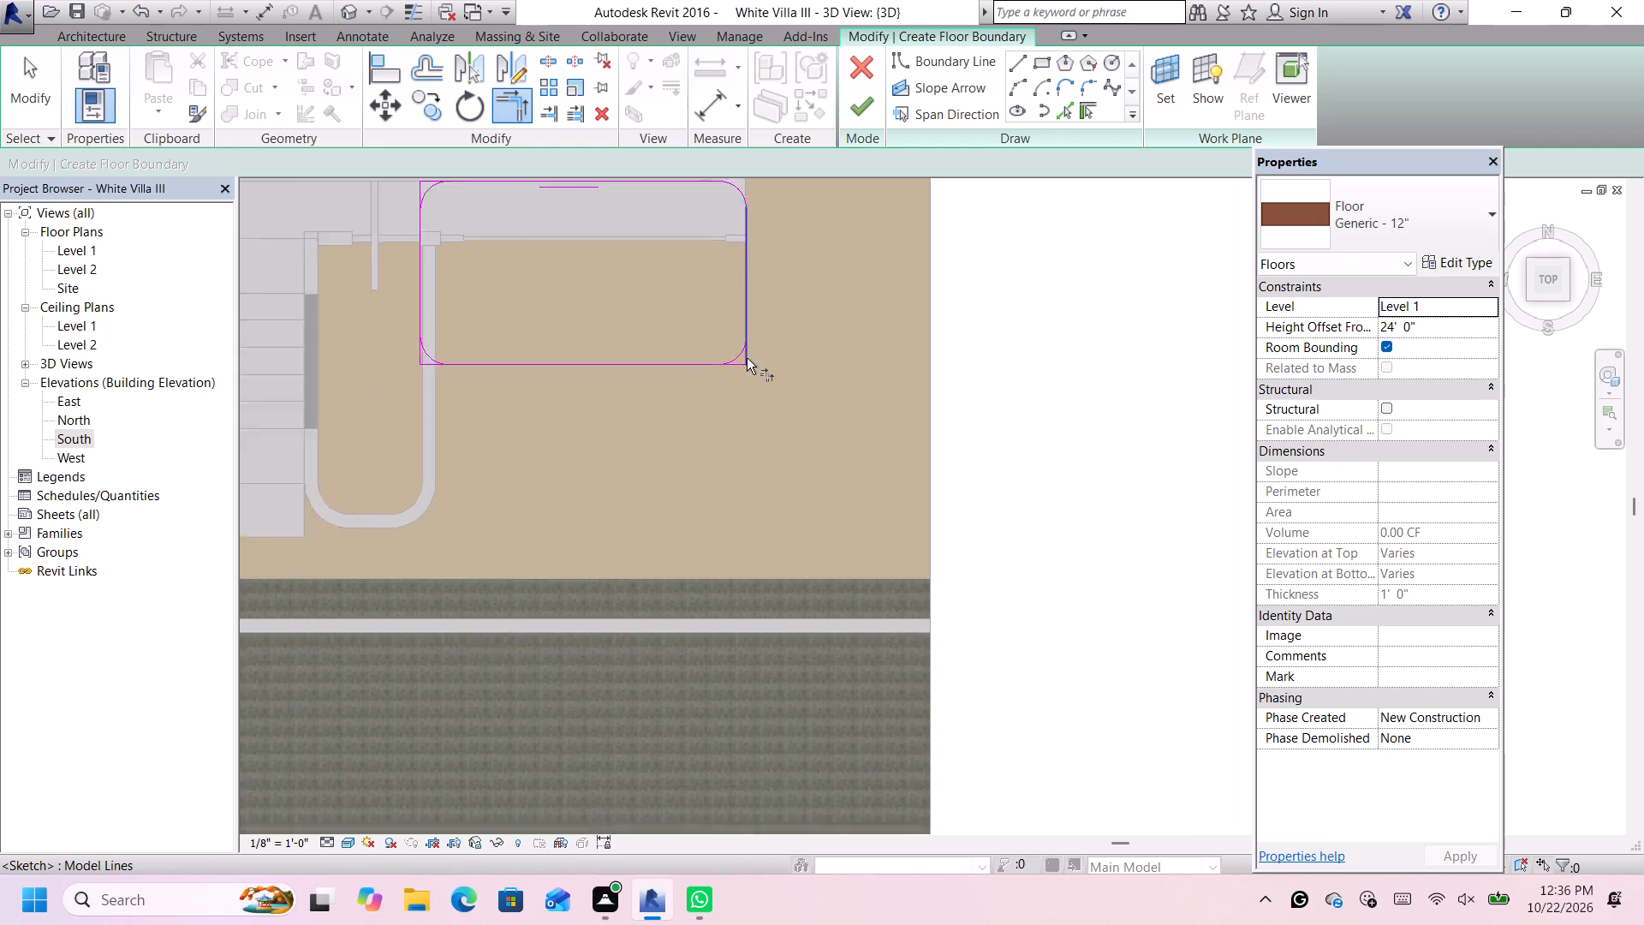
scroll(747, 358, "down", 2)
scroll(732, 358, "up", 7)
left_click(750, 355)
scroll(767, 323, "down", 2)
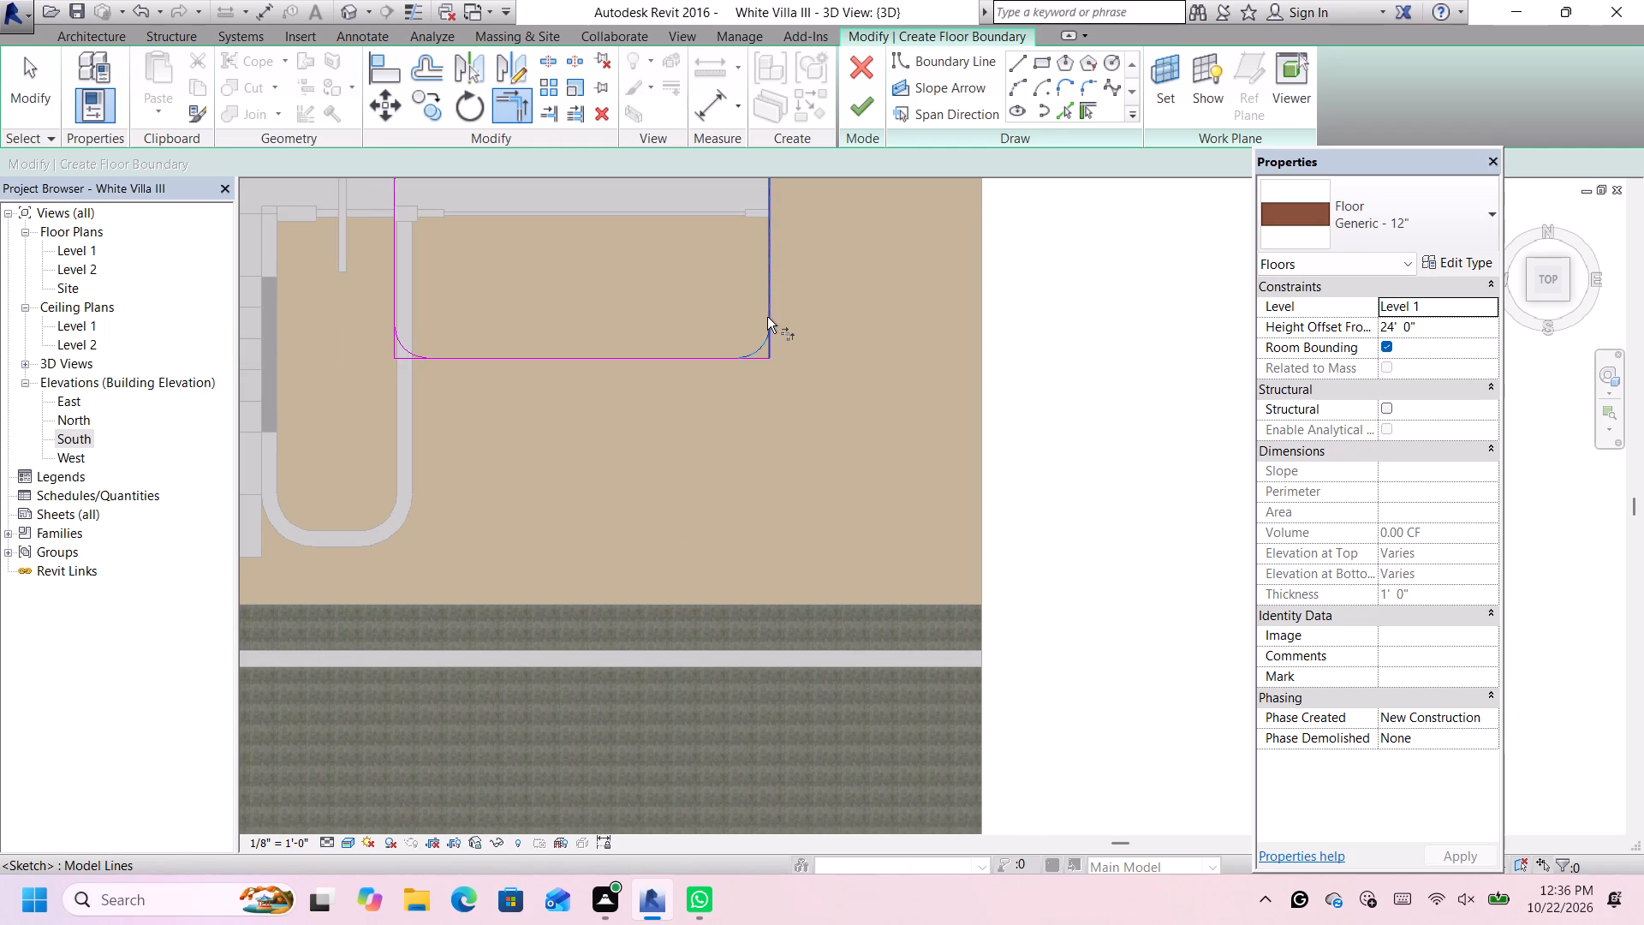
left_click(767, 317)
scroll(753, 336, "up", 8)
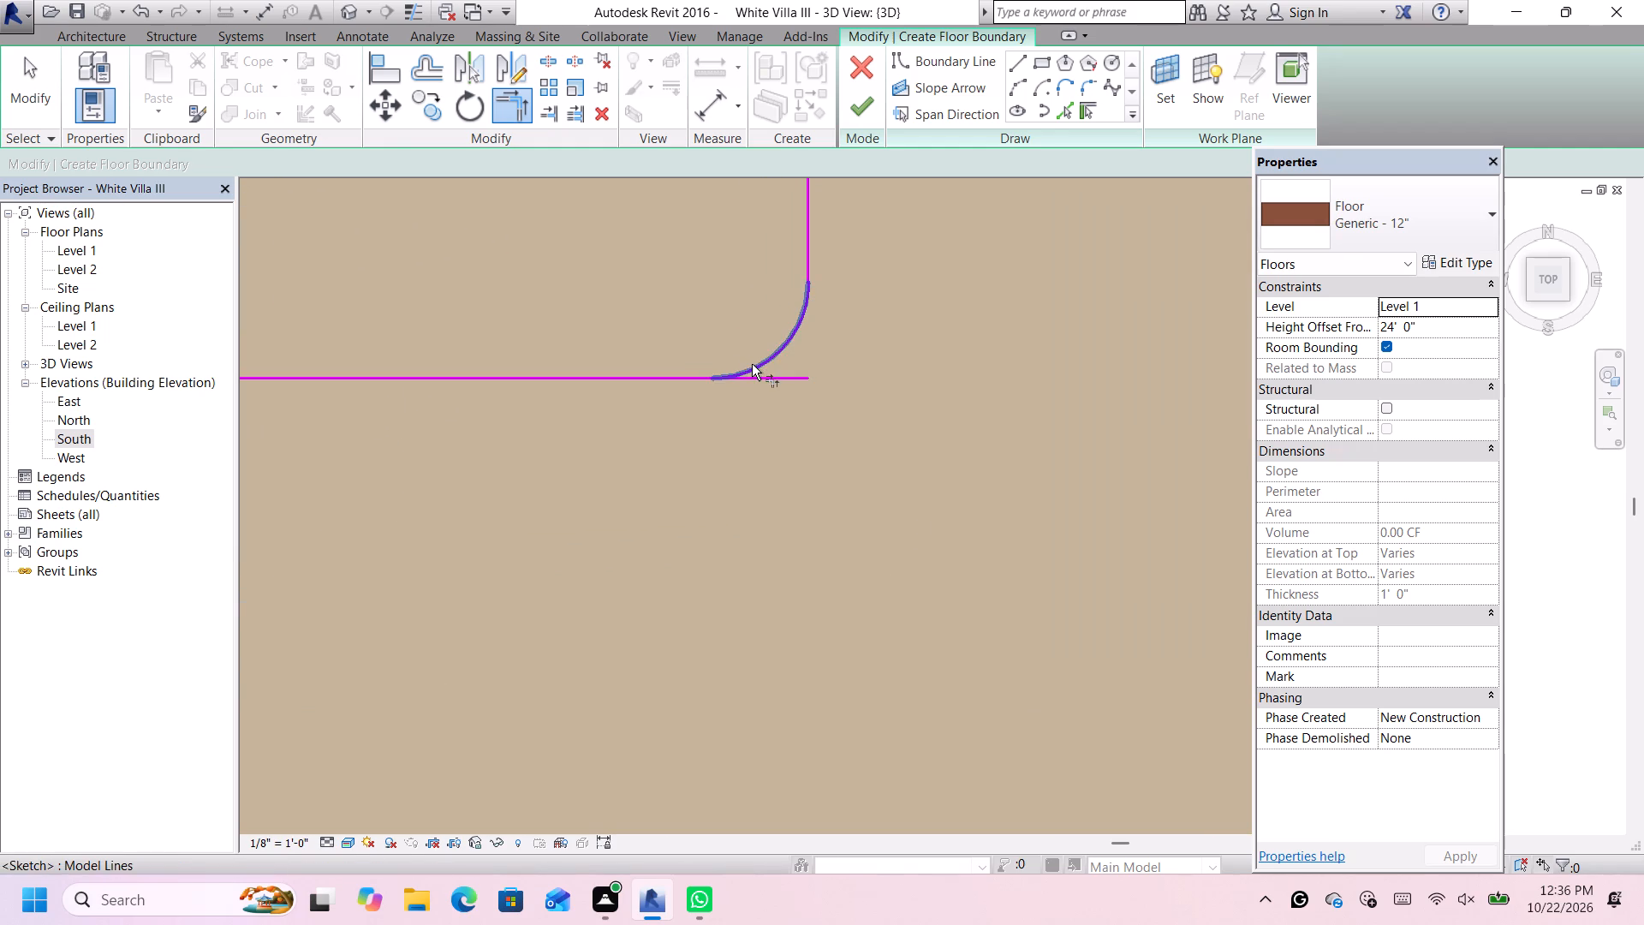
left_click(752, 364)
left_click(638, 378)
scroll(638, 378, "down", 14)
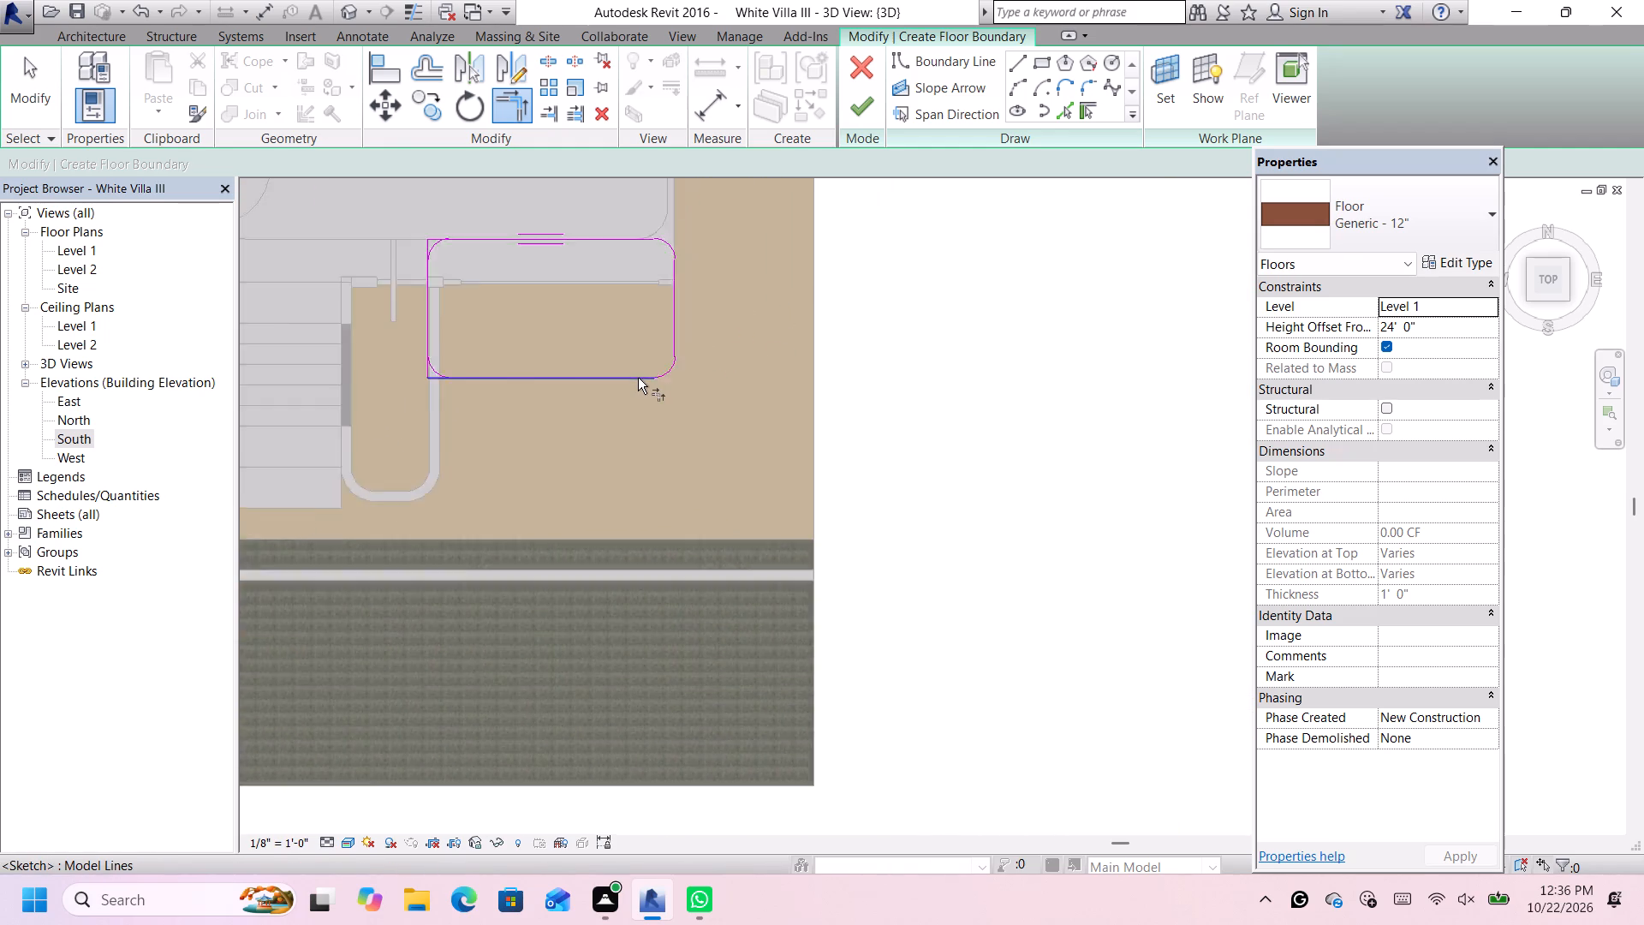
Trim the floor boundary's north and west edges to the northwest corner arc, removing the square corner.
scroll(475, 314, "up", 7)
scroll(547, 259, "up", 10)
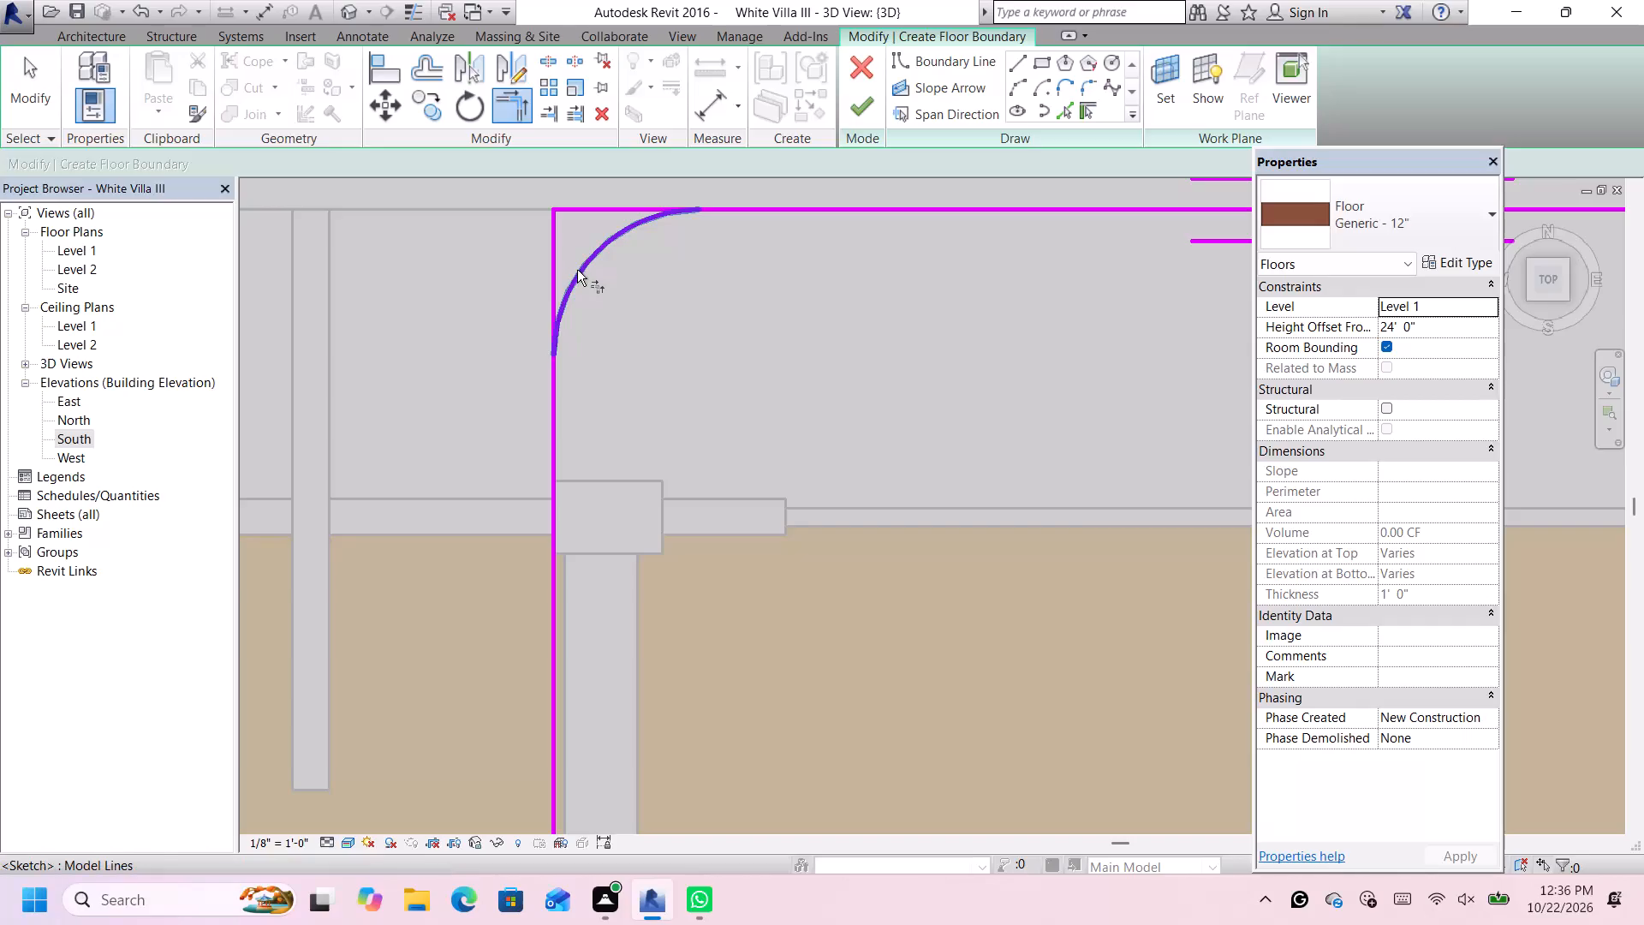
left_click(577, 269)
left_click(781, 207)
scroll(710, 230, "down", 2)
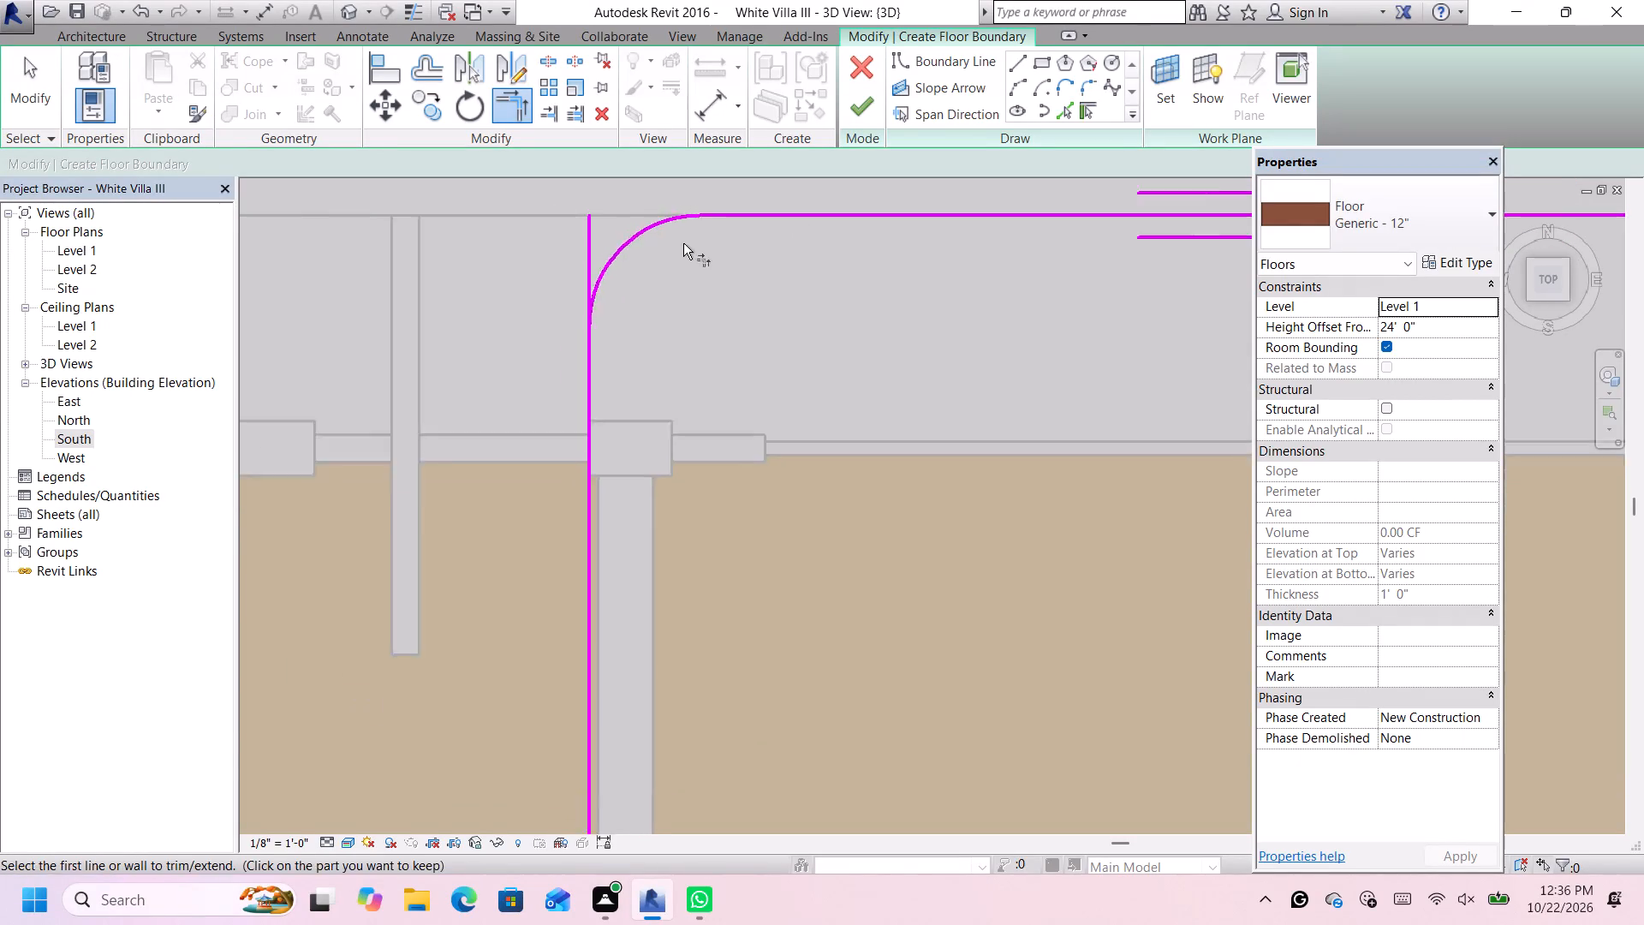
scroll(683, 243, "down", 2)
scroll(617, 272, "up", 2)
left_click(614, 288)
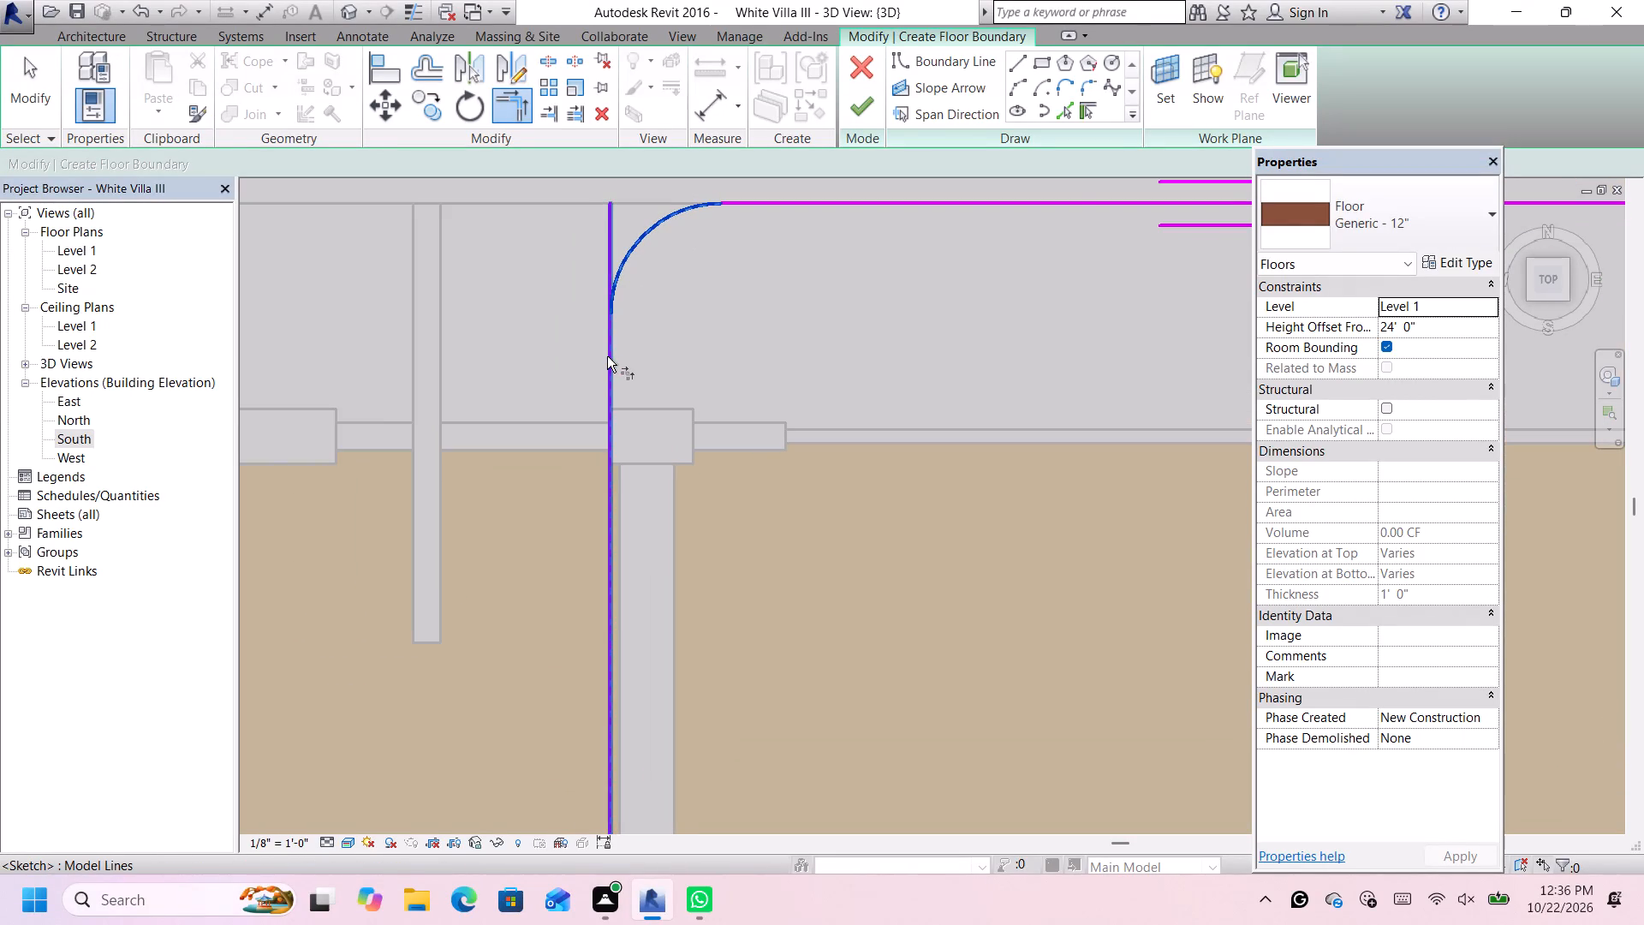
left_click(607, 356)
Trim the floor boundary's west and south edges to the southwest corner arc, removing the square corner.
scroll(607, 356, "down", 7)
scroll(552, 701, "up", 3)
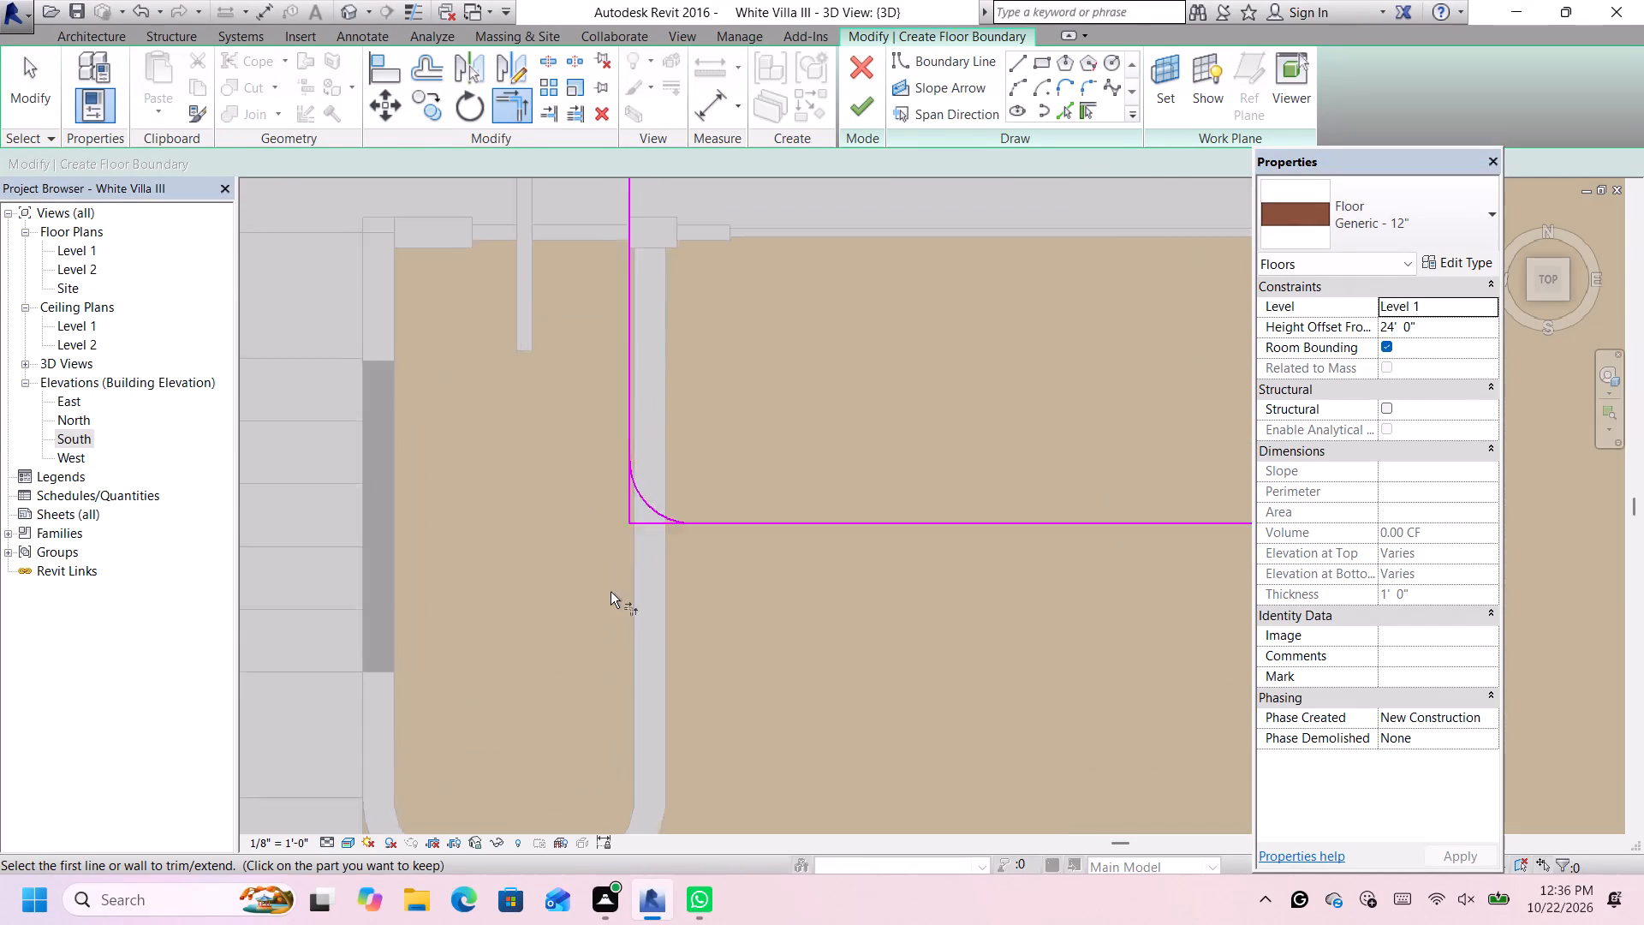
scroll(611, 592, "up", 4)
left_click(663, 468)
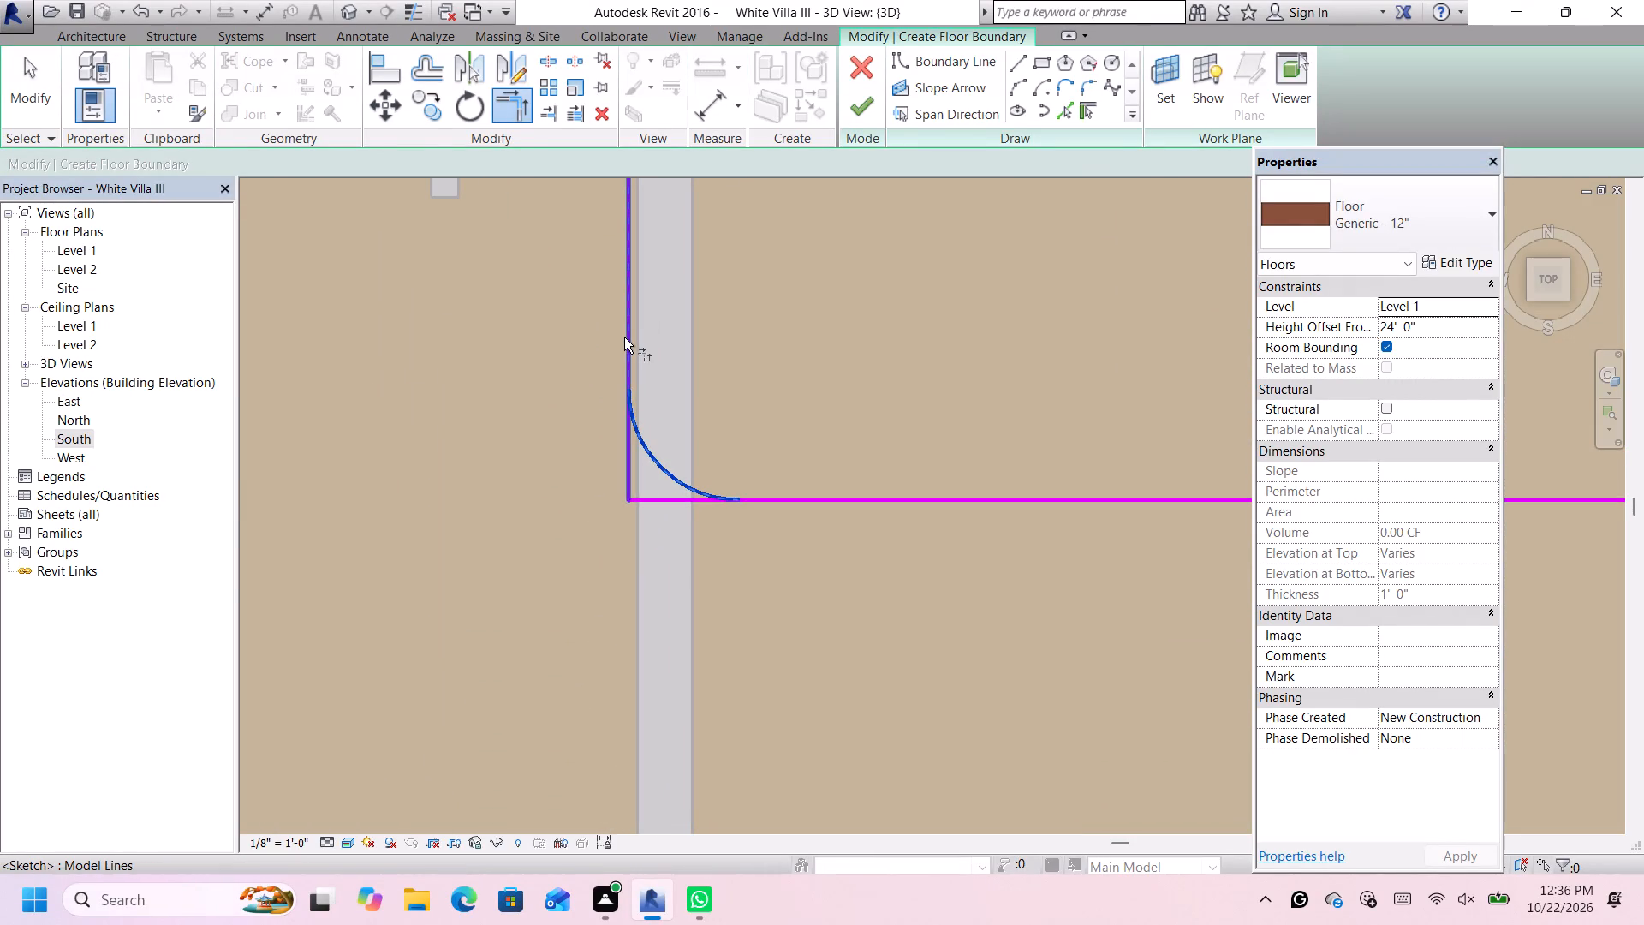
left_click(624, 337)
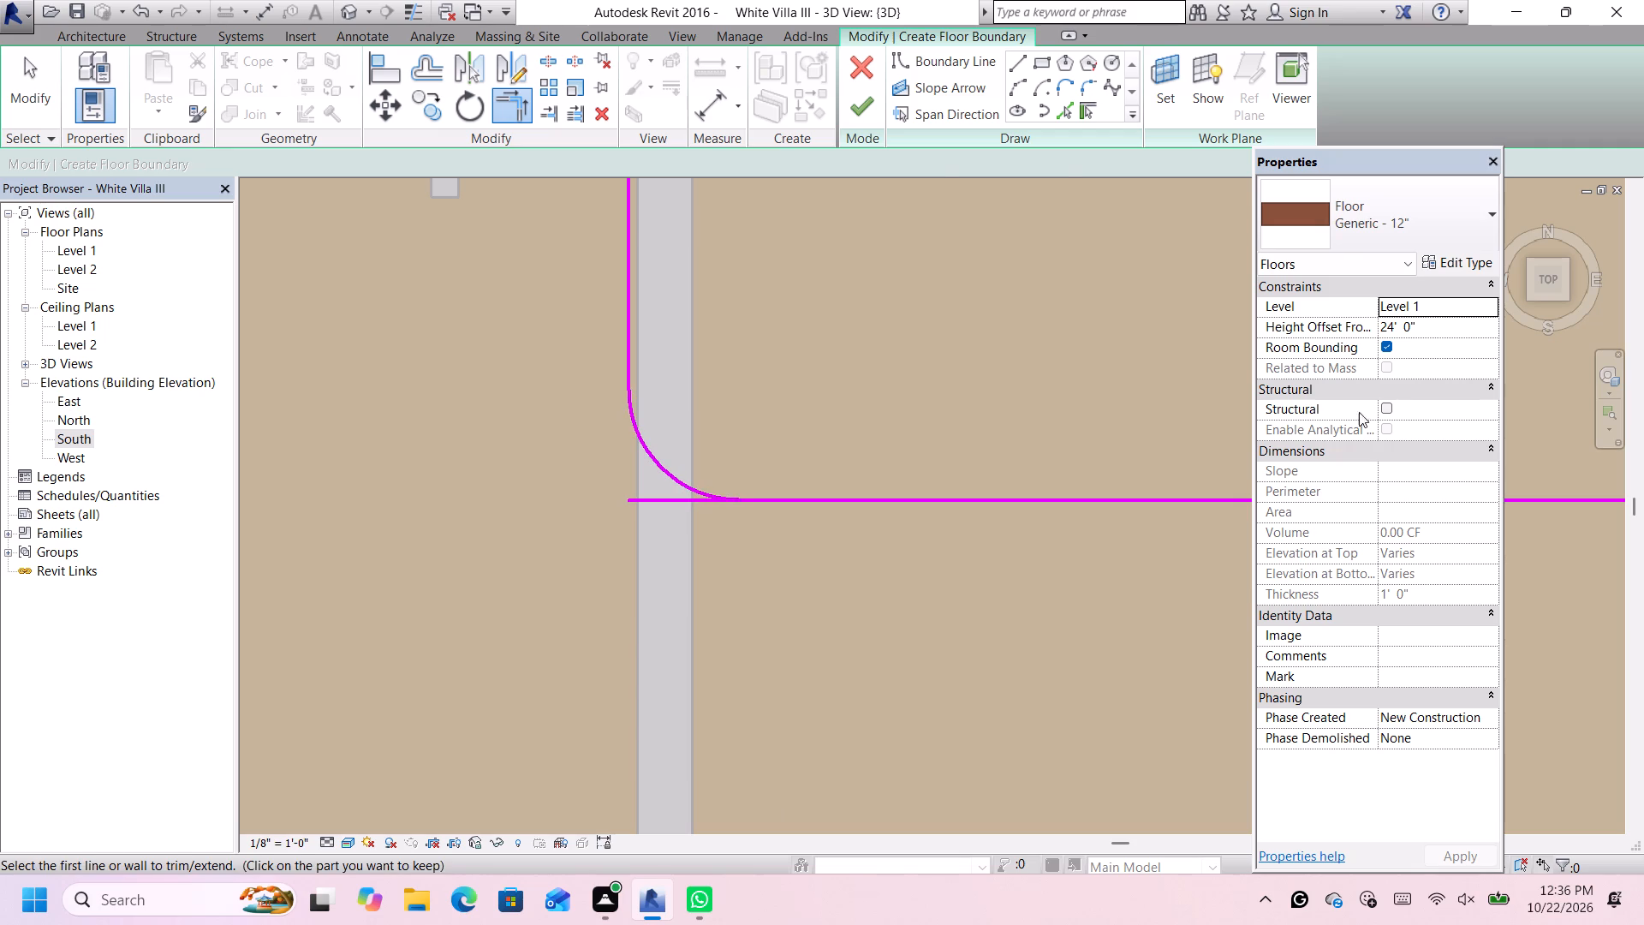
left_click(652, 455)
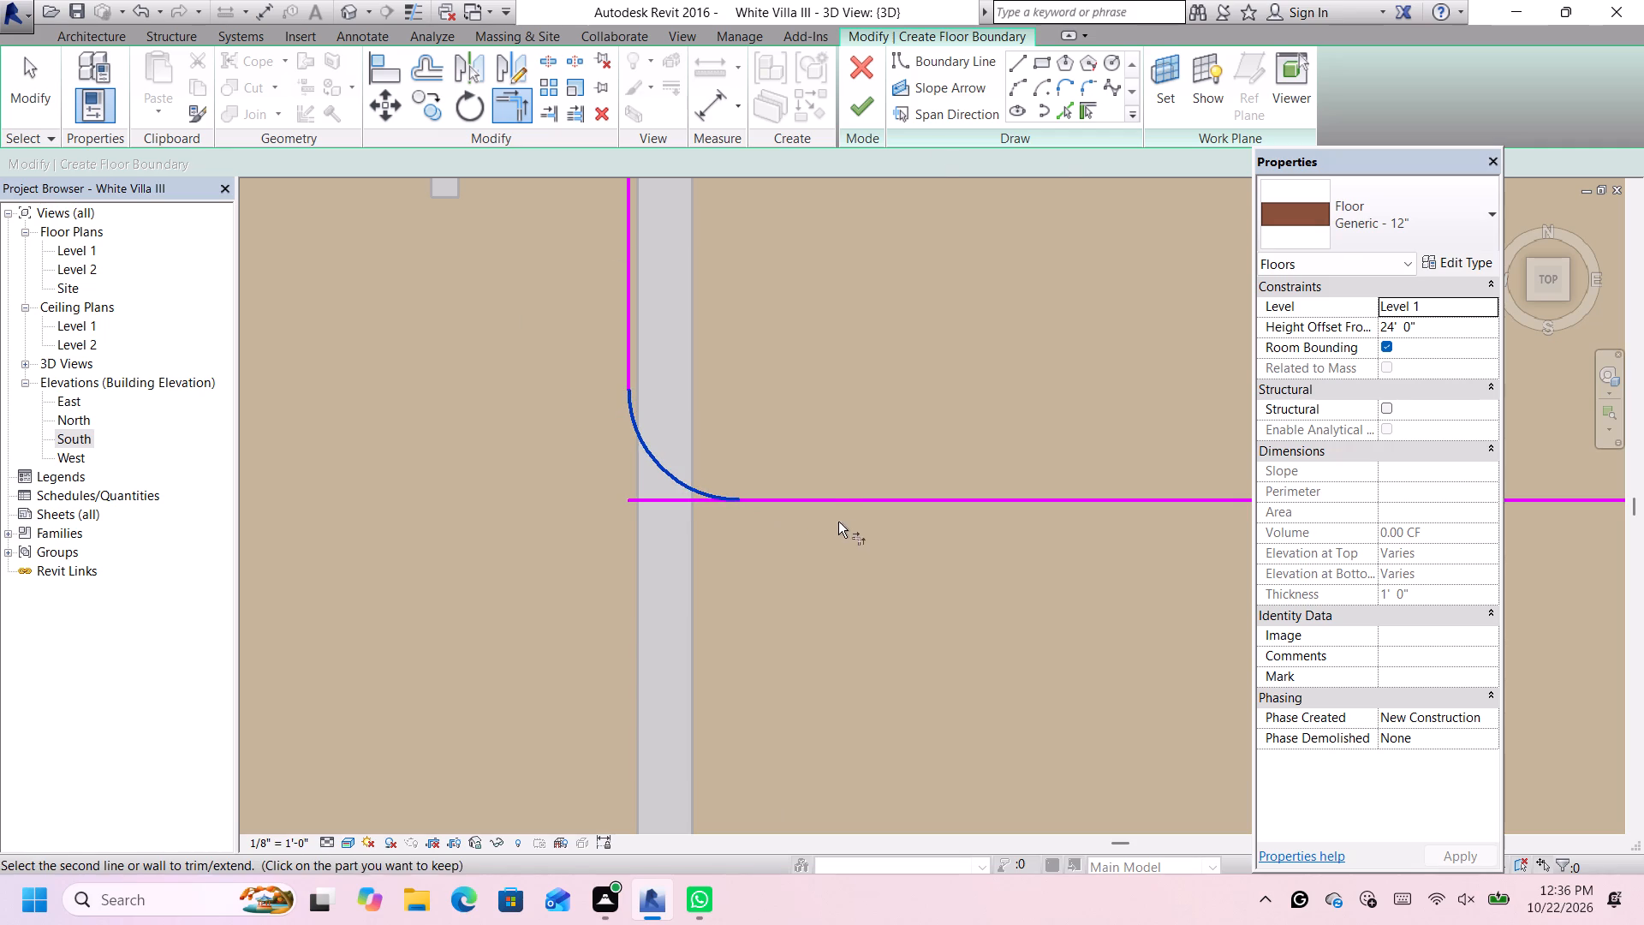
left_click(829, 498)
Finish the rounded-rectangle floor sketch to create the slab over the front.
scroll(754, 498, "down", 16)
scroll(940, 368, "up", 4)
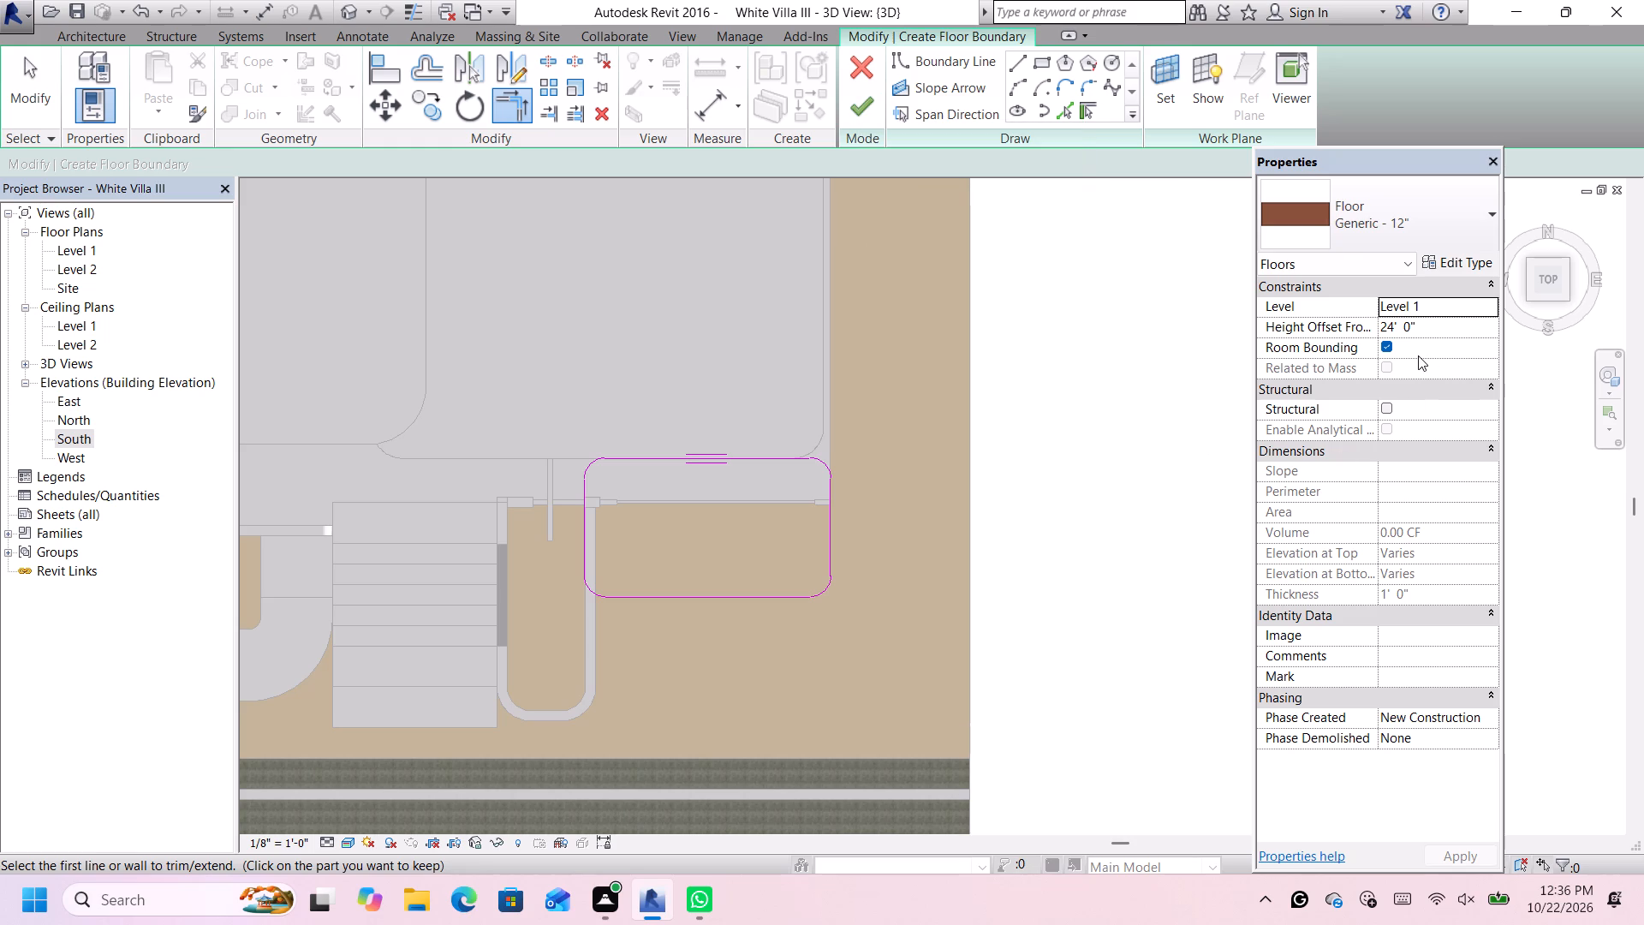
left_click(871, 117)
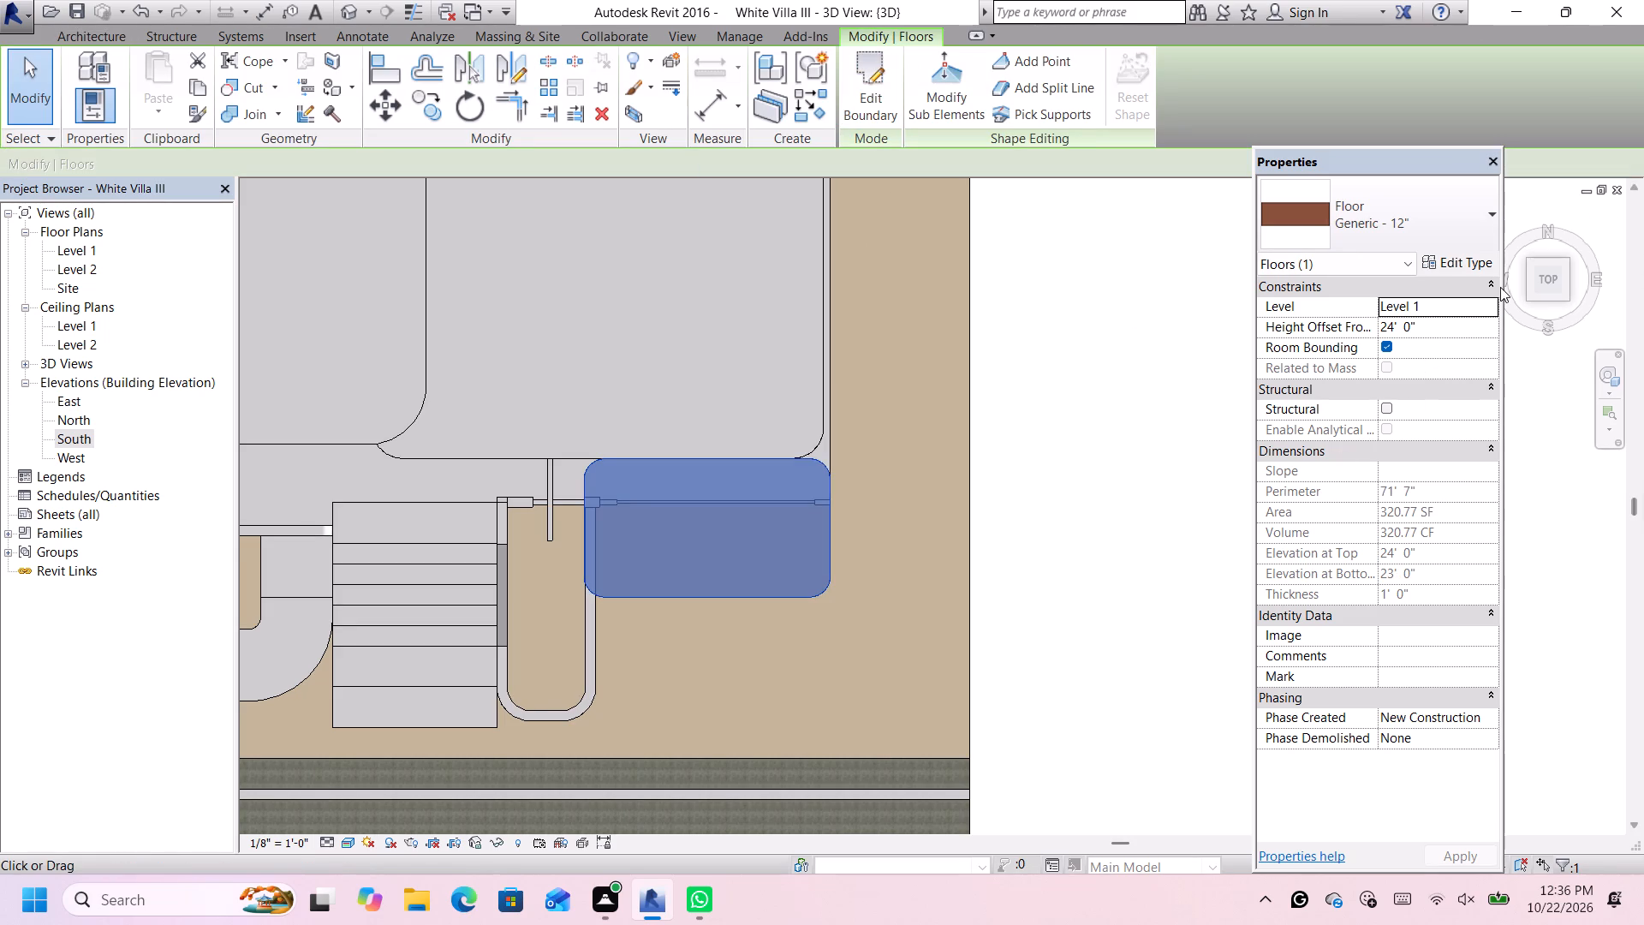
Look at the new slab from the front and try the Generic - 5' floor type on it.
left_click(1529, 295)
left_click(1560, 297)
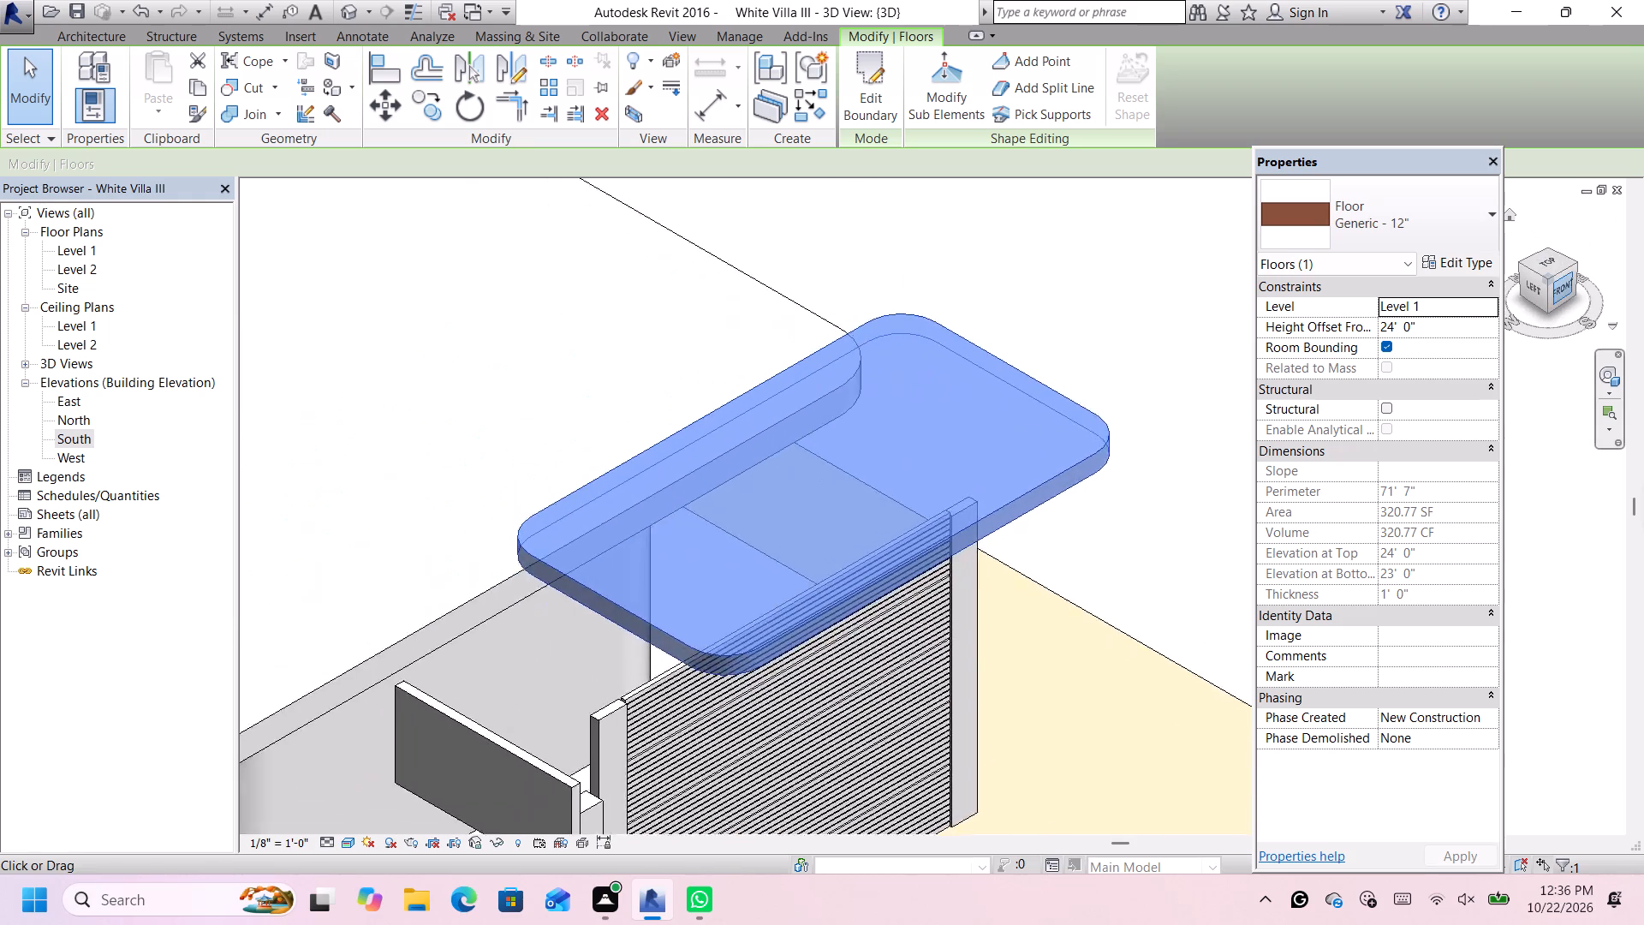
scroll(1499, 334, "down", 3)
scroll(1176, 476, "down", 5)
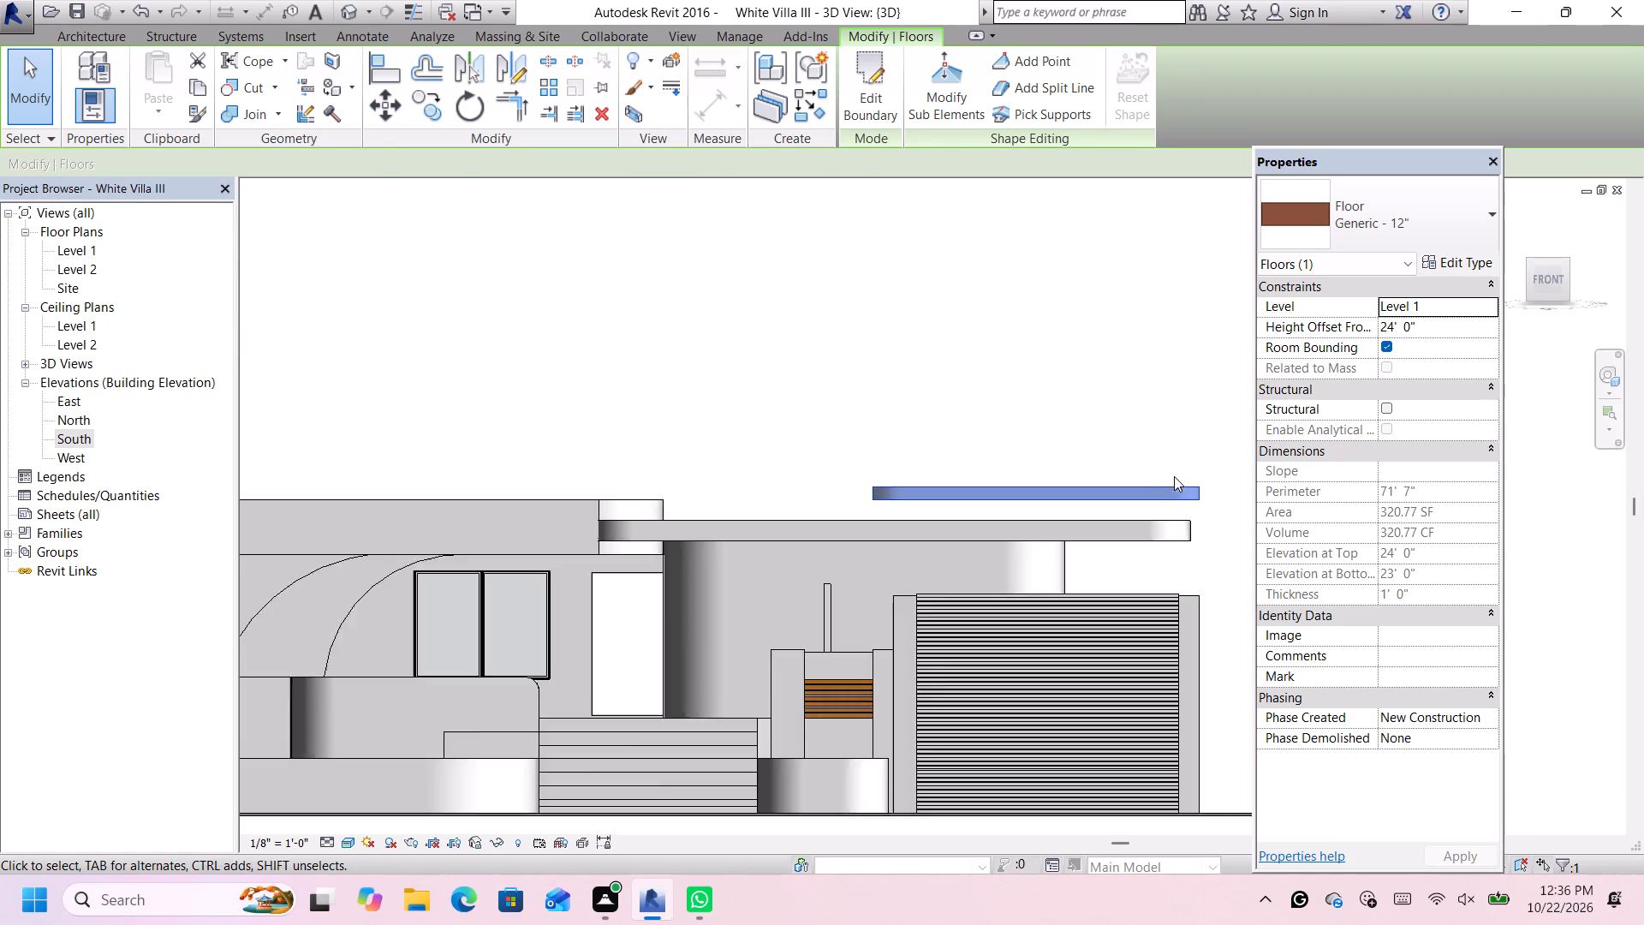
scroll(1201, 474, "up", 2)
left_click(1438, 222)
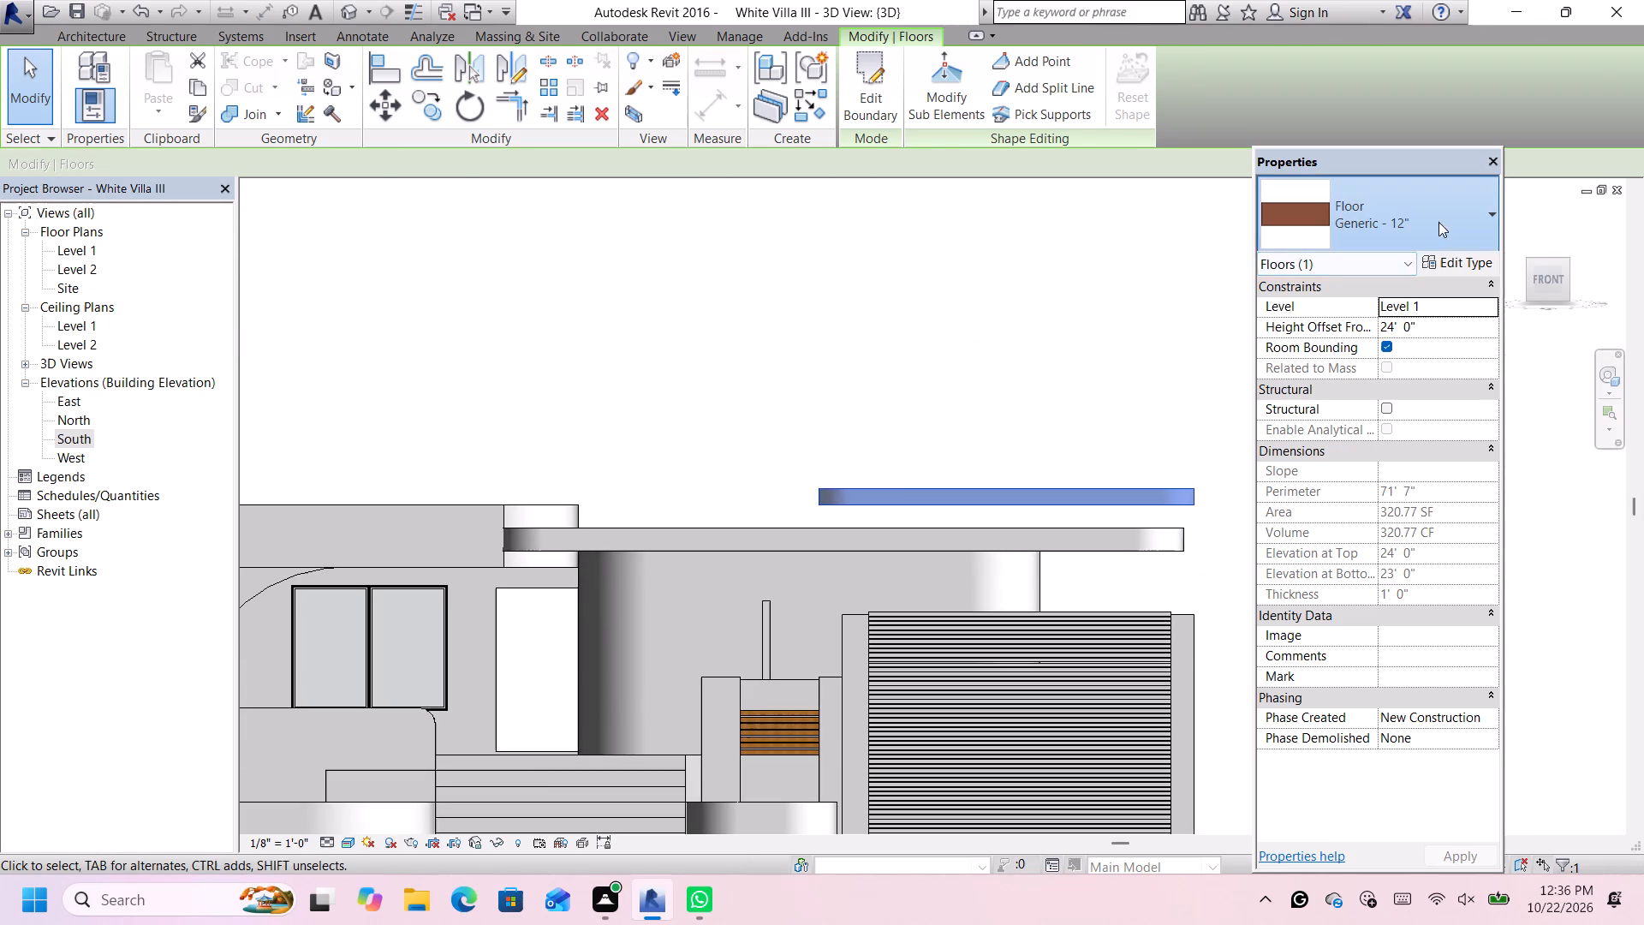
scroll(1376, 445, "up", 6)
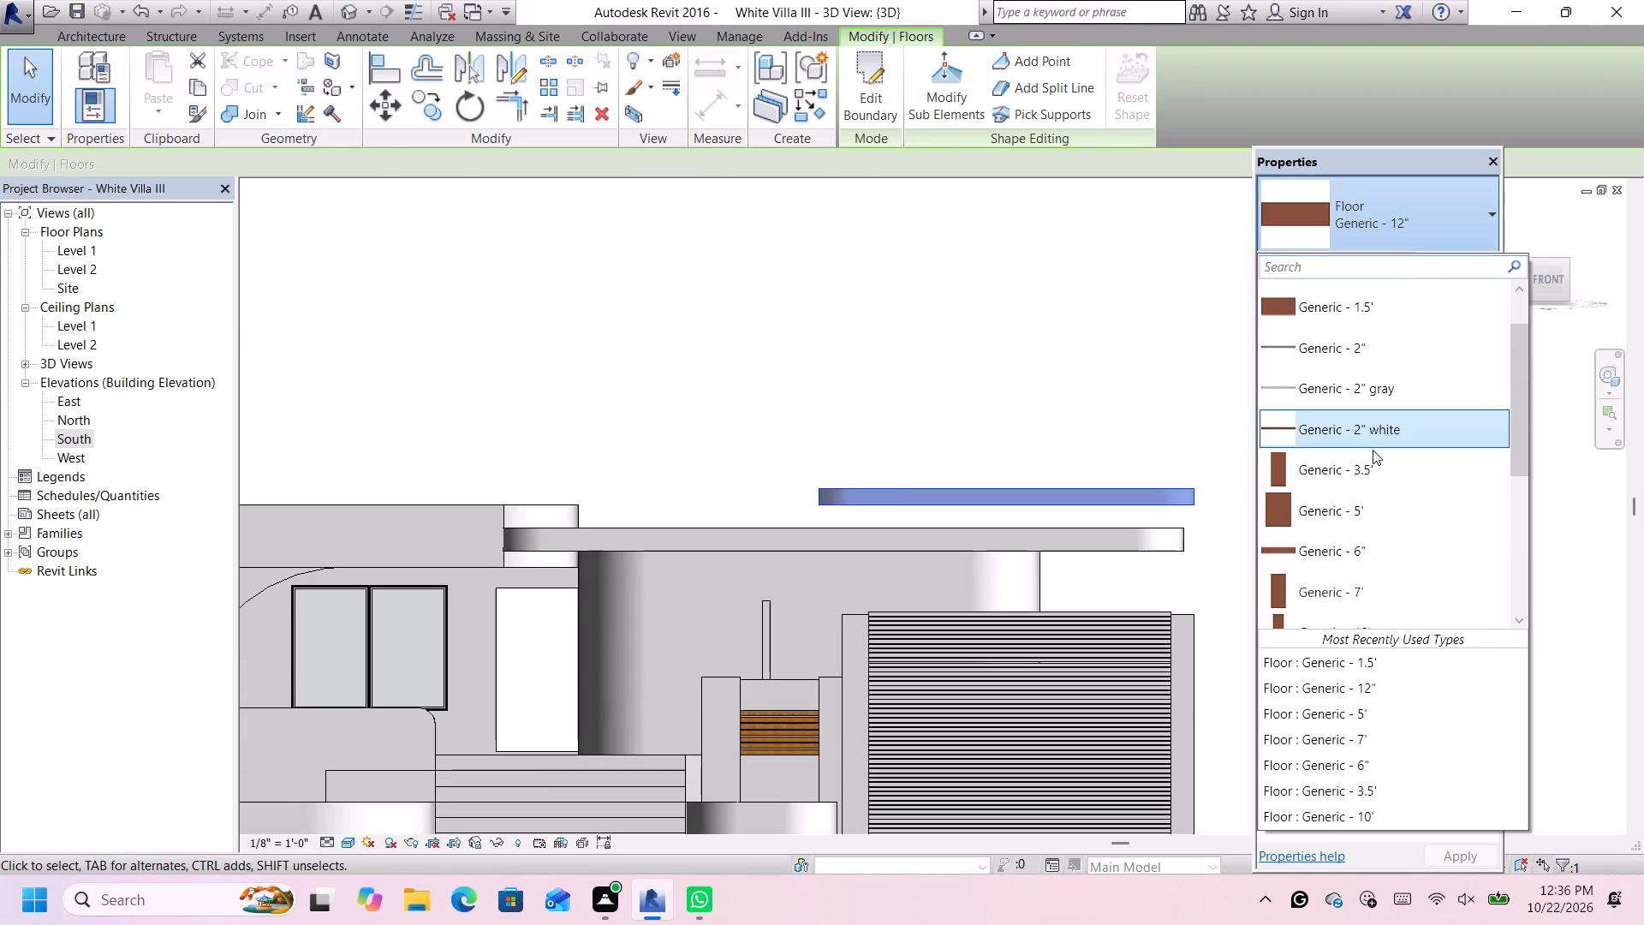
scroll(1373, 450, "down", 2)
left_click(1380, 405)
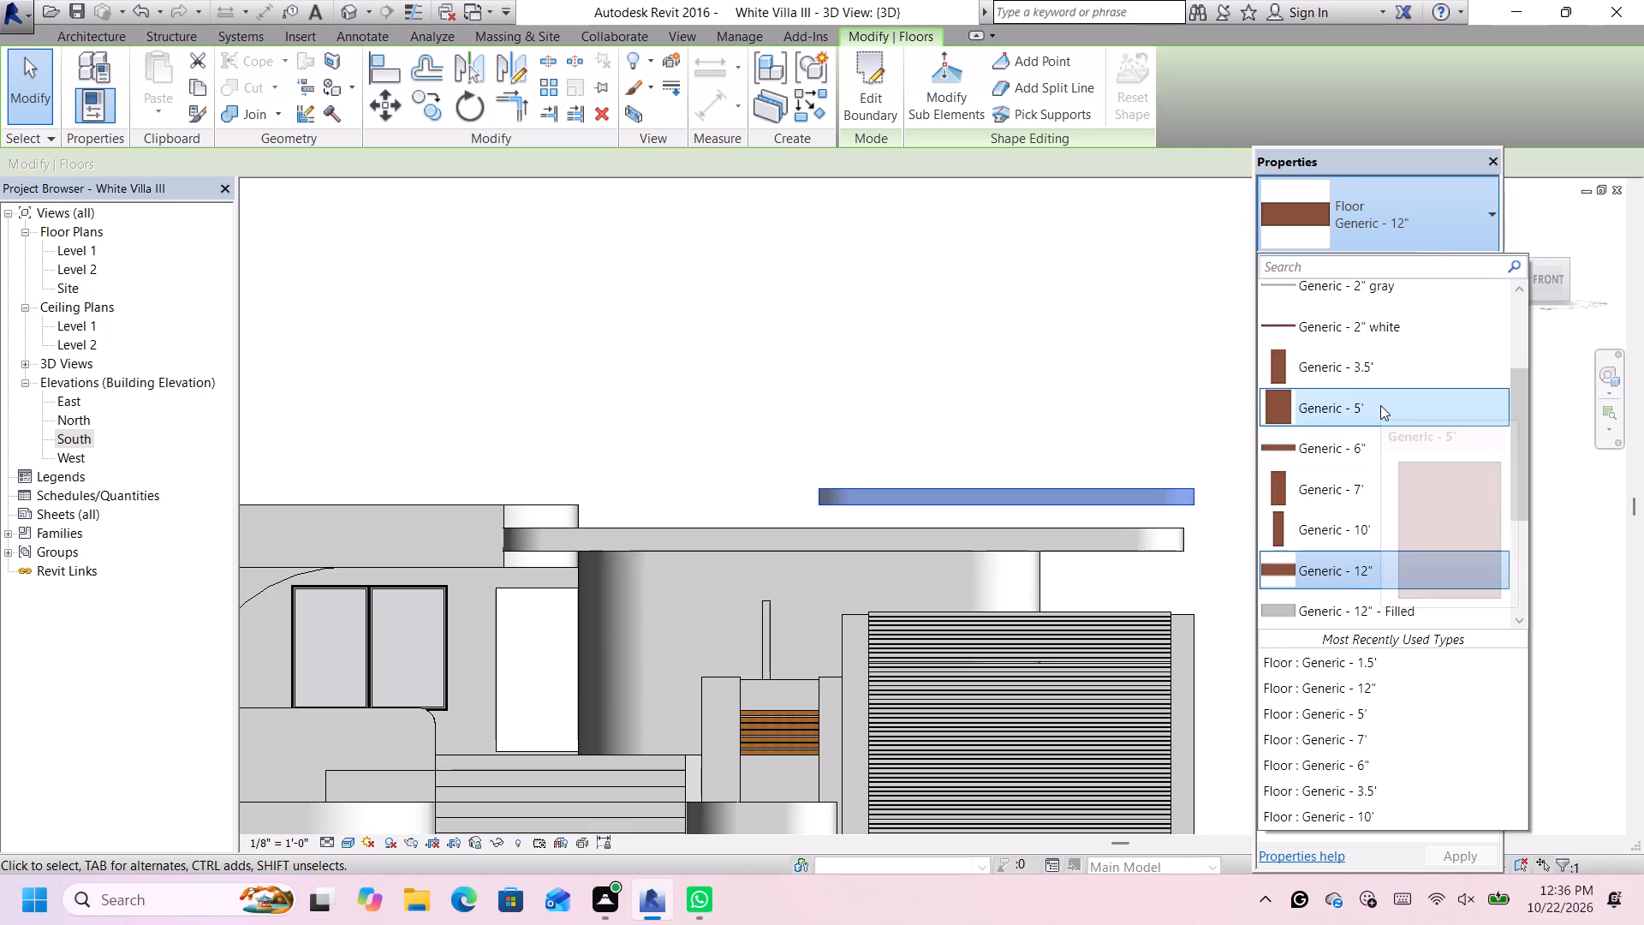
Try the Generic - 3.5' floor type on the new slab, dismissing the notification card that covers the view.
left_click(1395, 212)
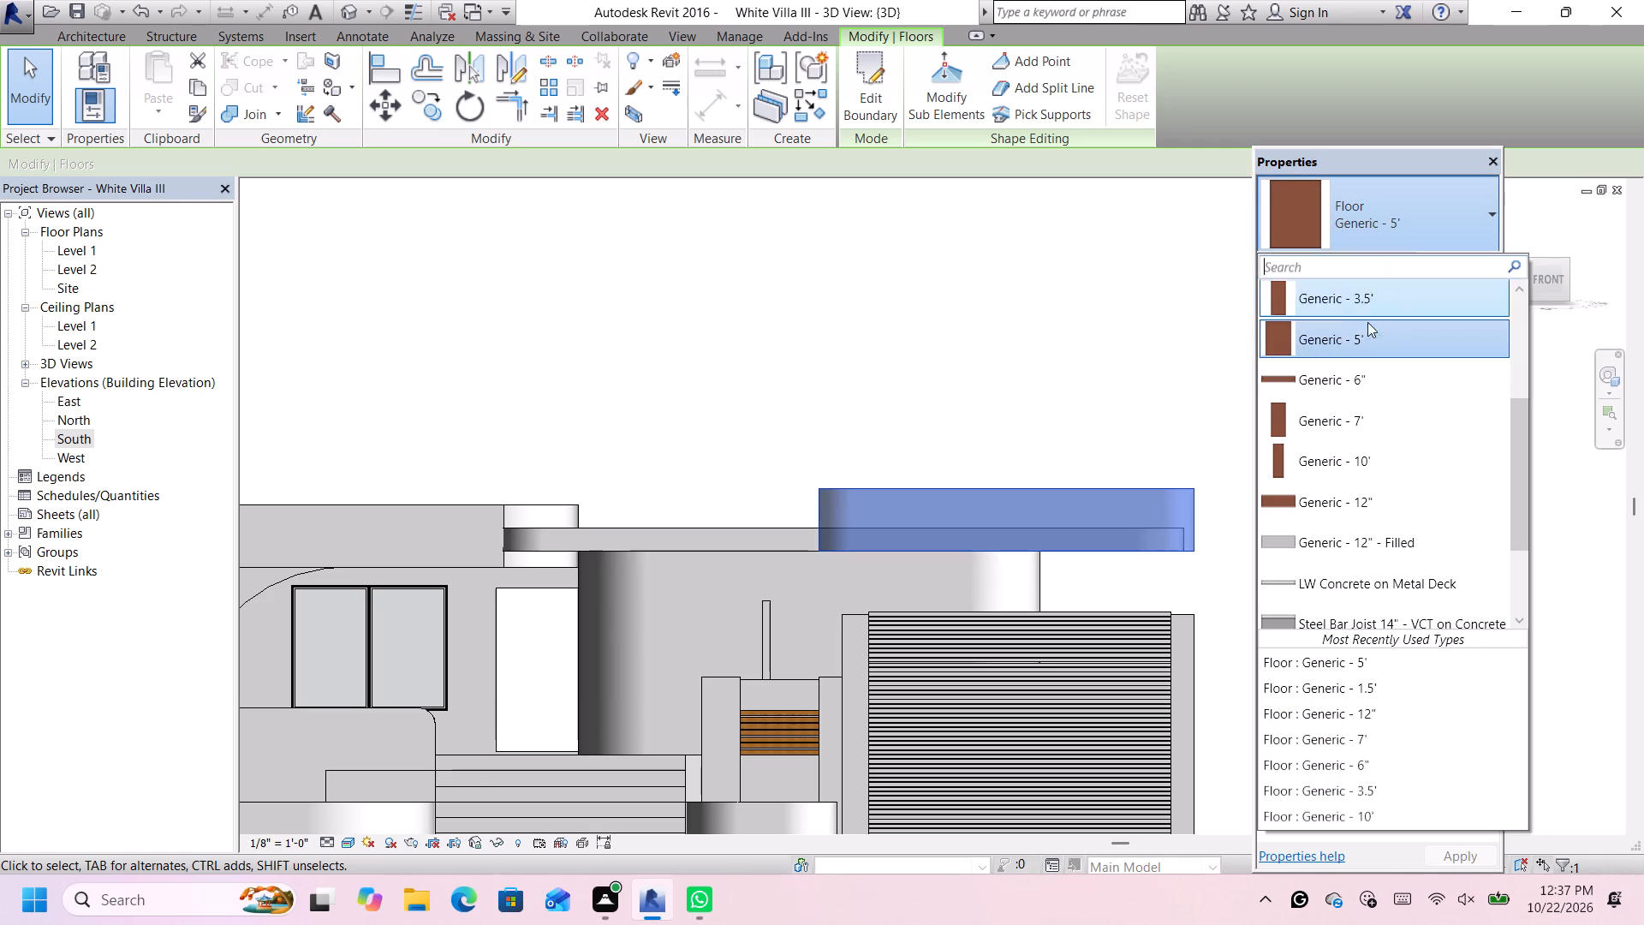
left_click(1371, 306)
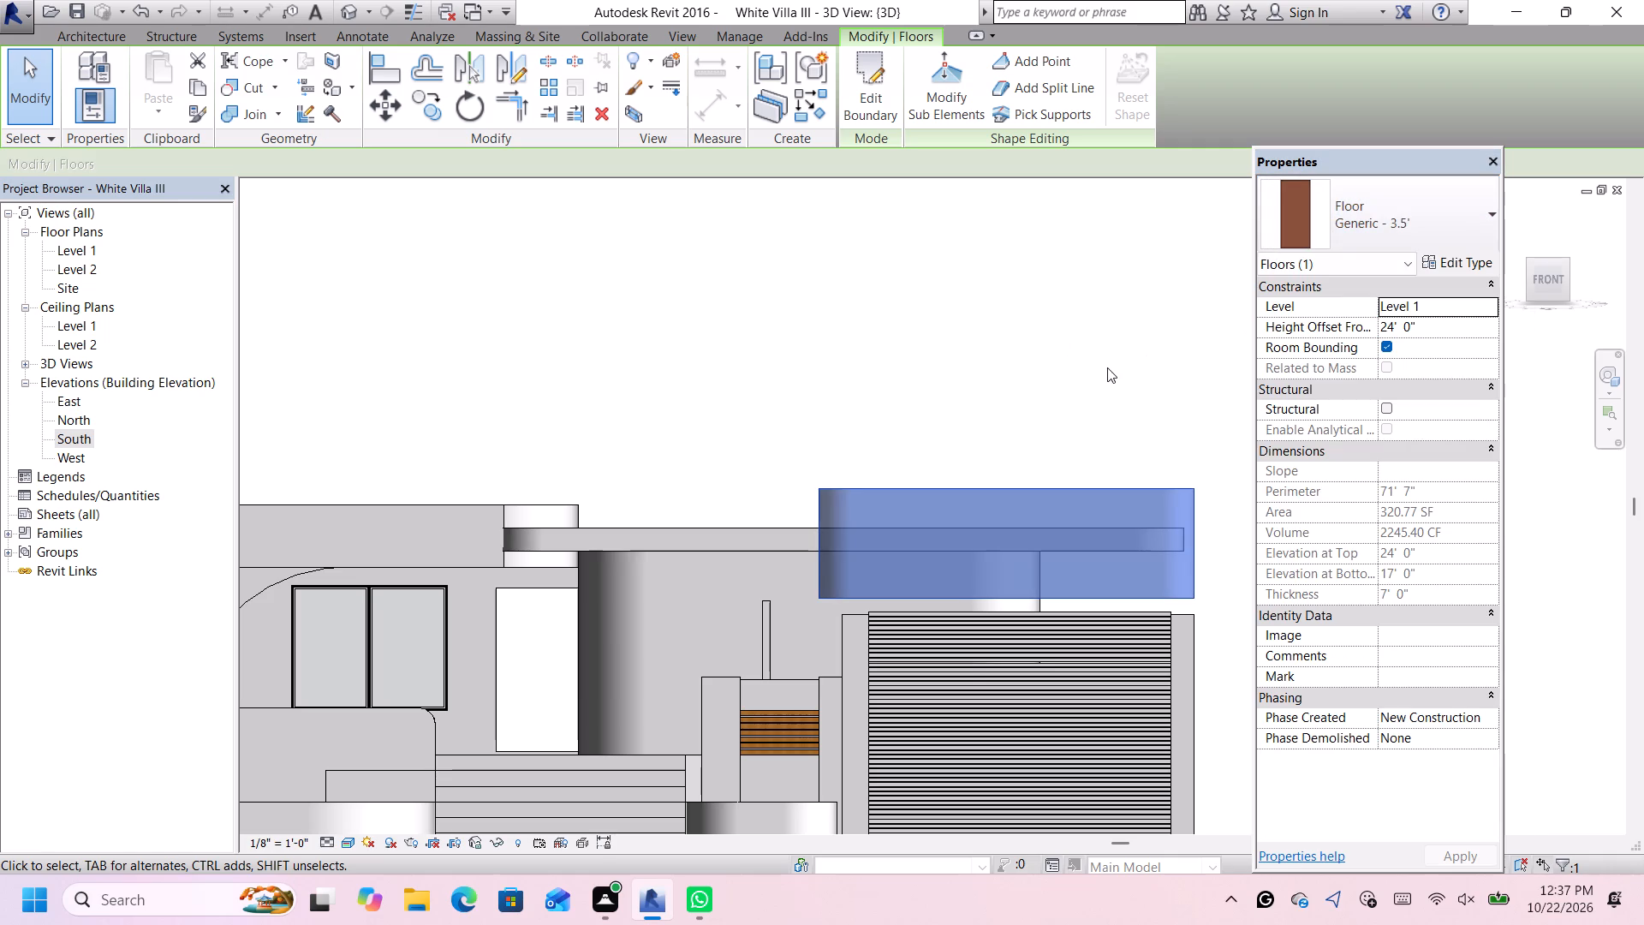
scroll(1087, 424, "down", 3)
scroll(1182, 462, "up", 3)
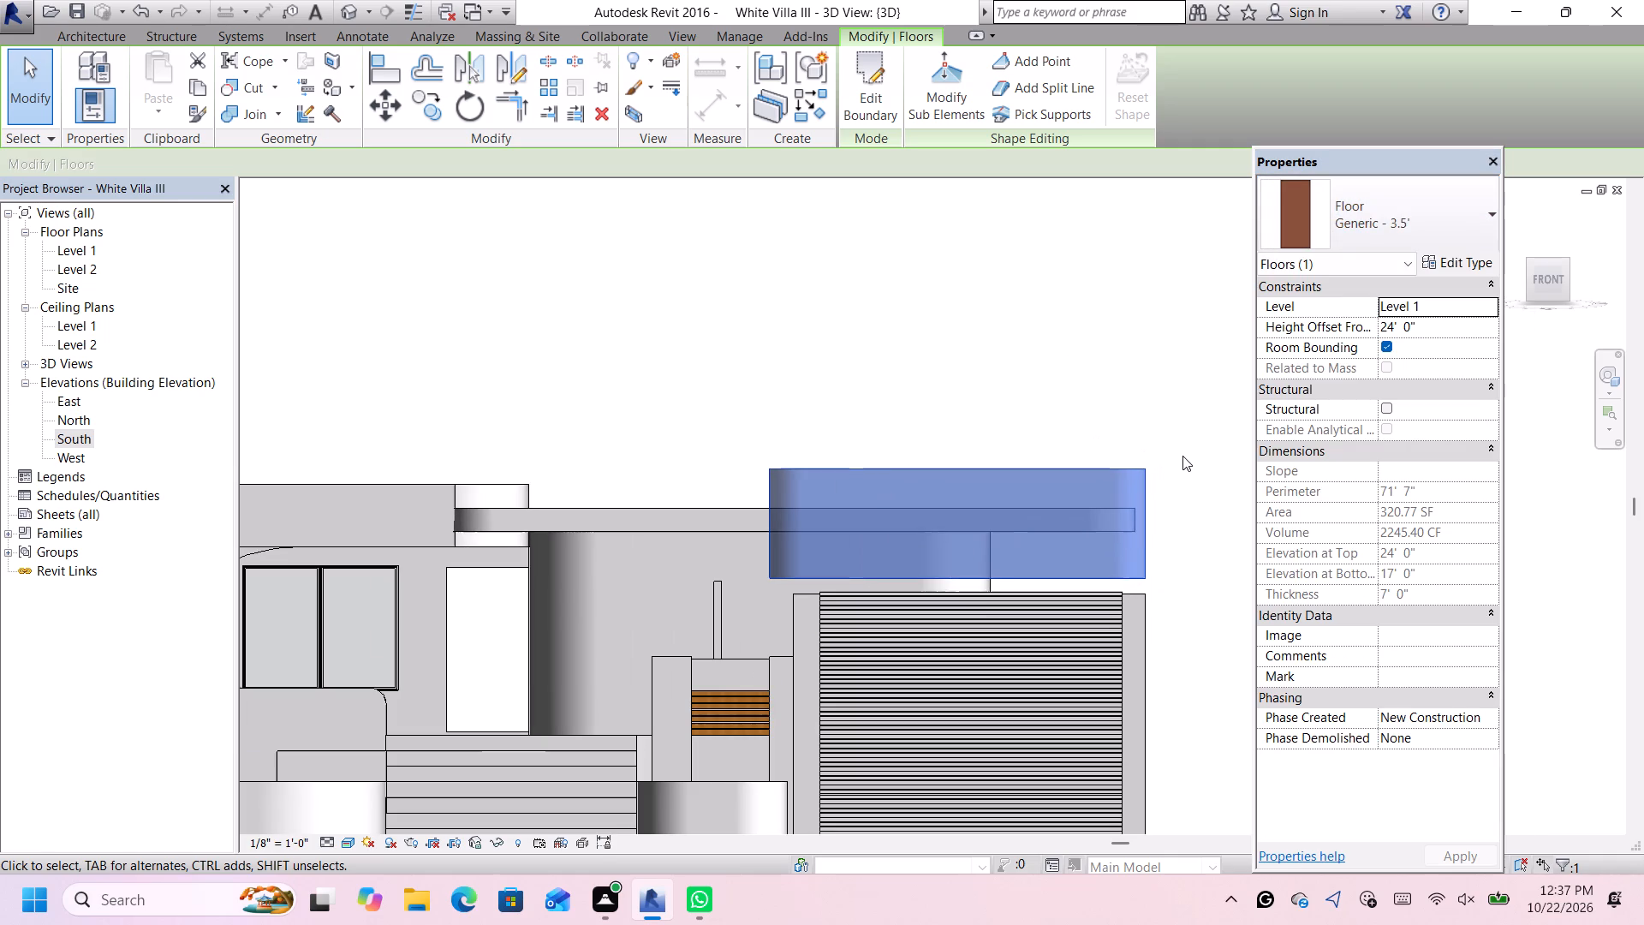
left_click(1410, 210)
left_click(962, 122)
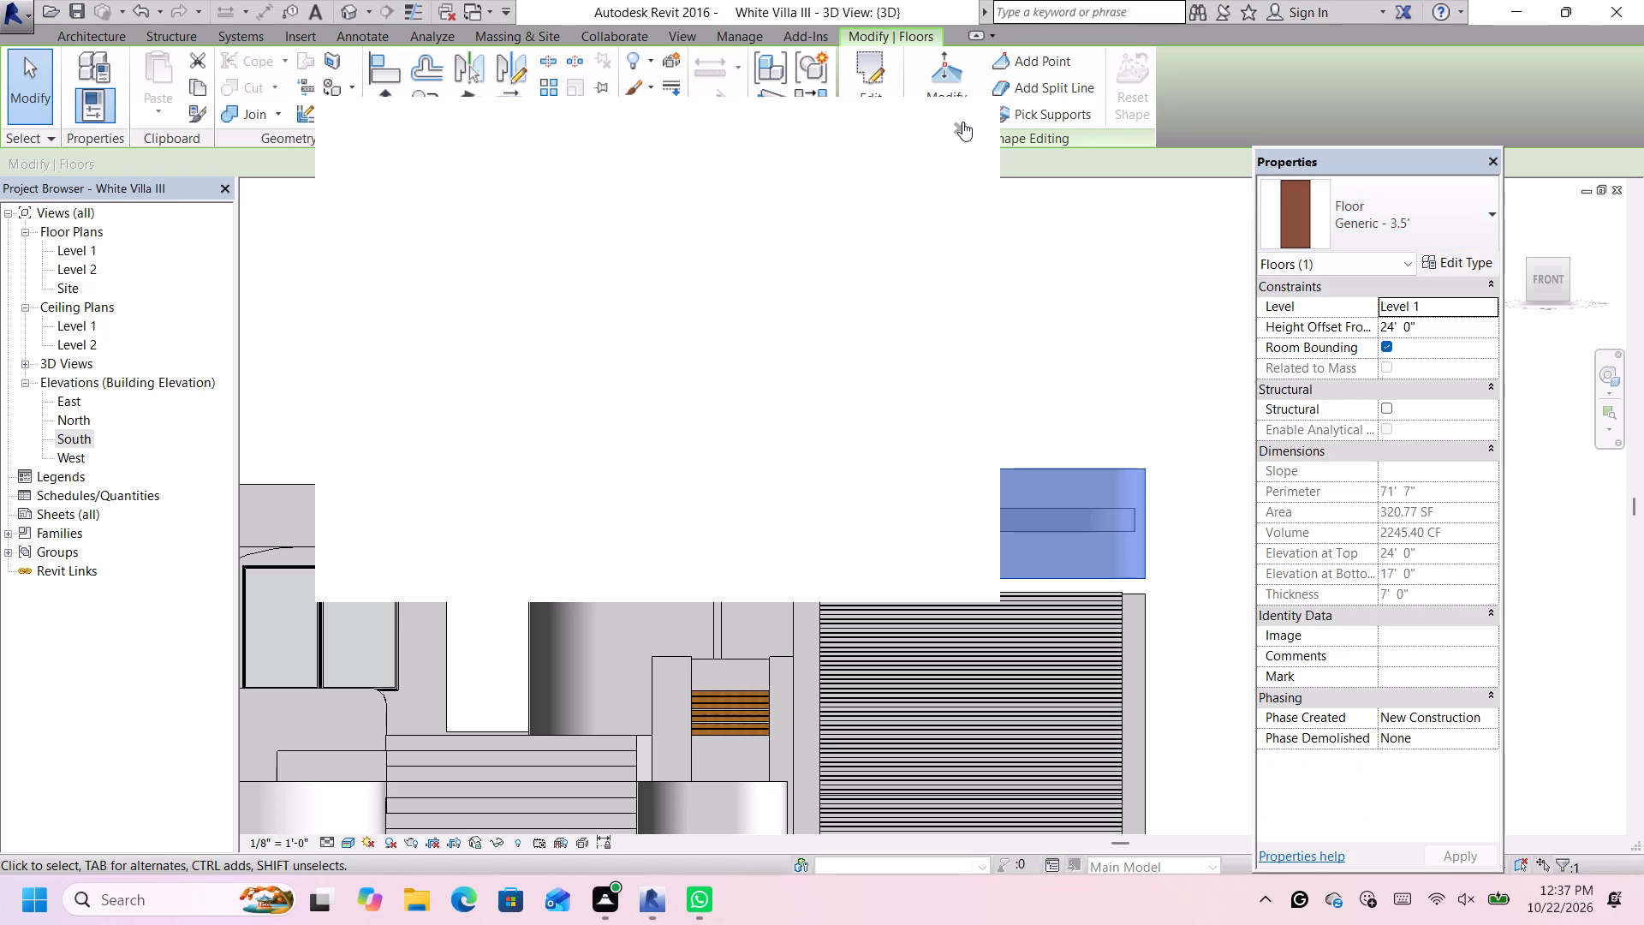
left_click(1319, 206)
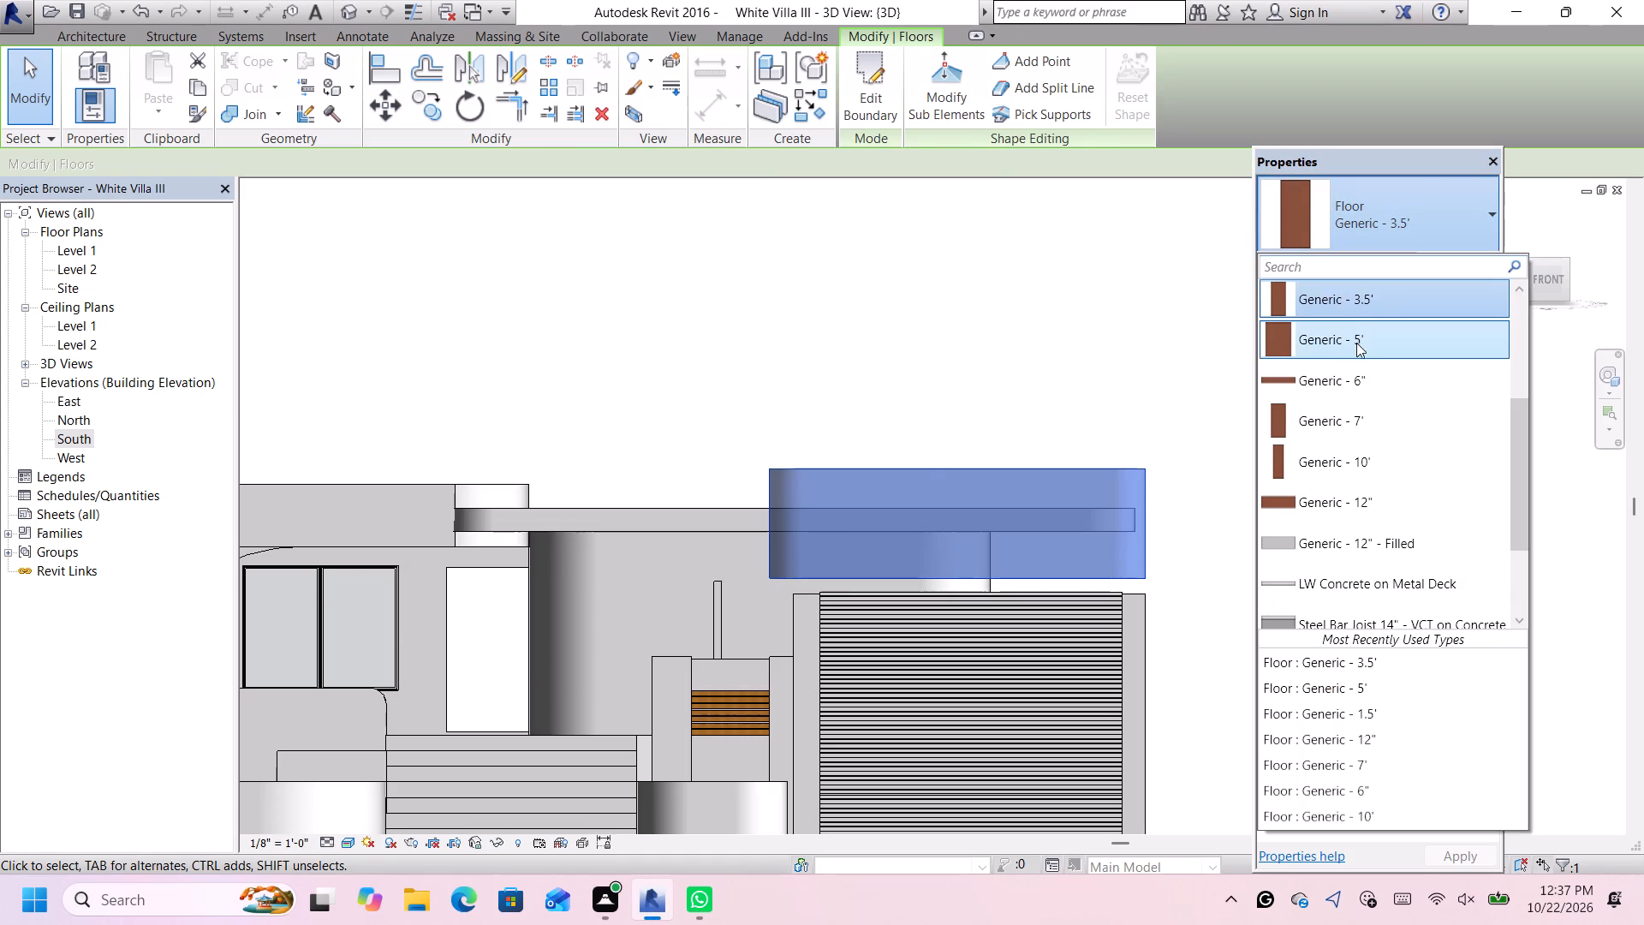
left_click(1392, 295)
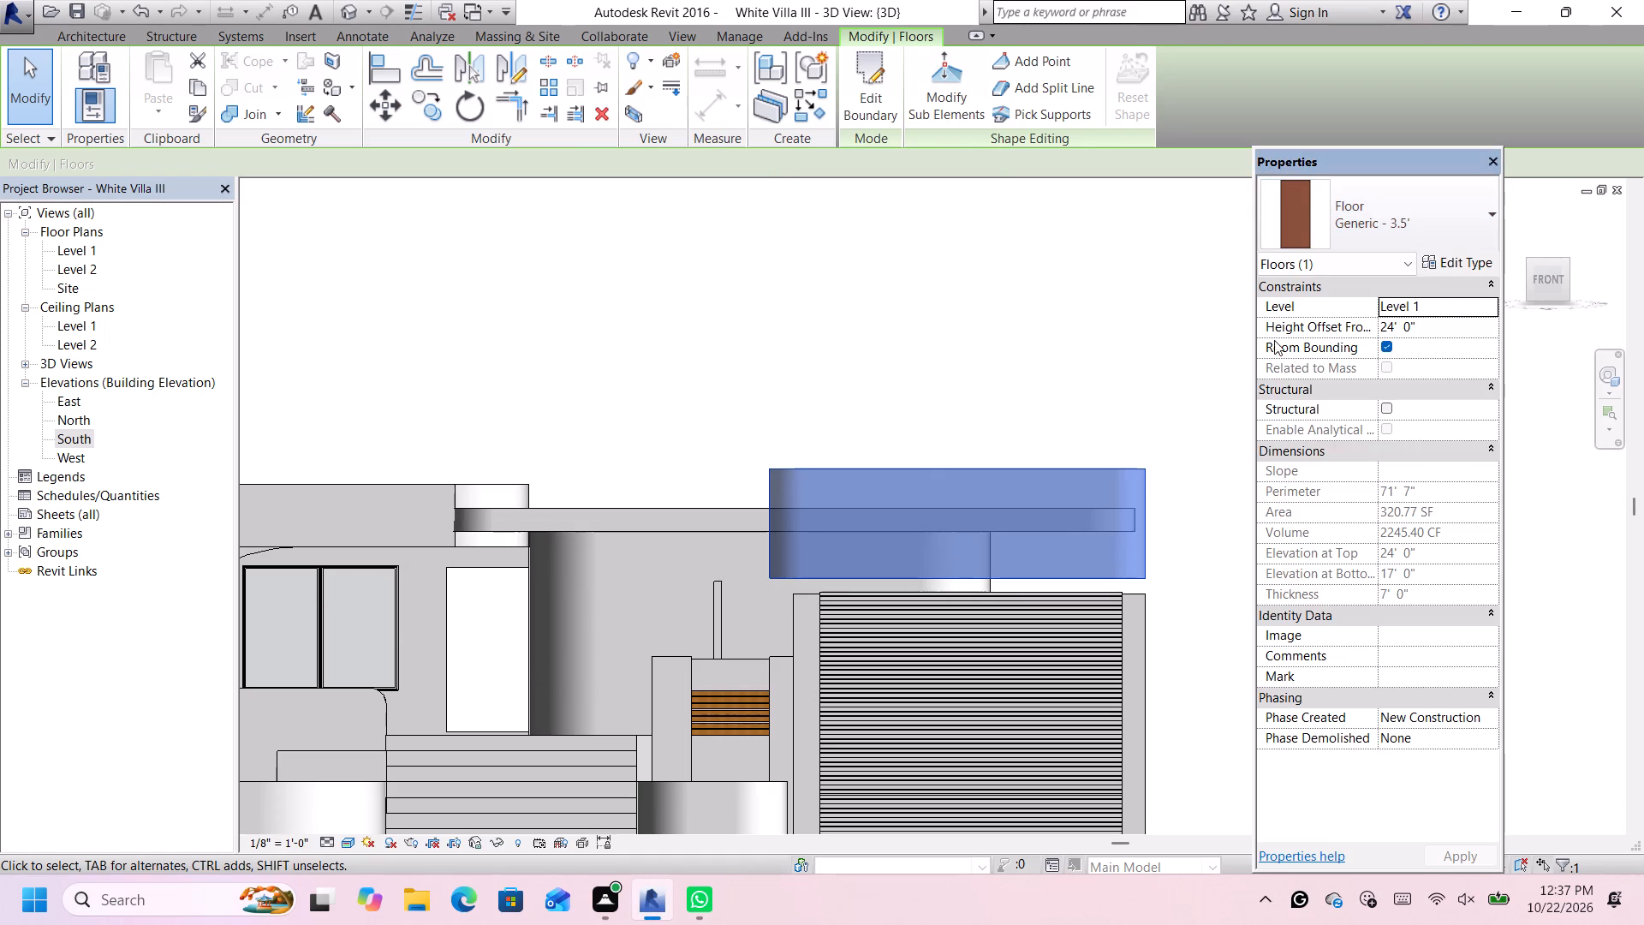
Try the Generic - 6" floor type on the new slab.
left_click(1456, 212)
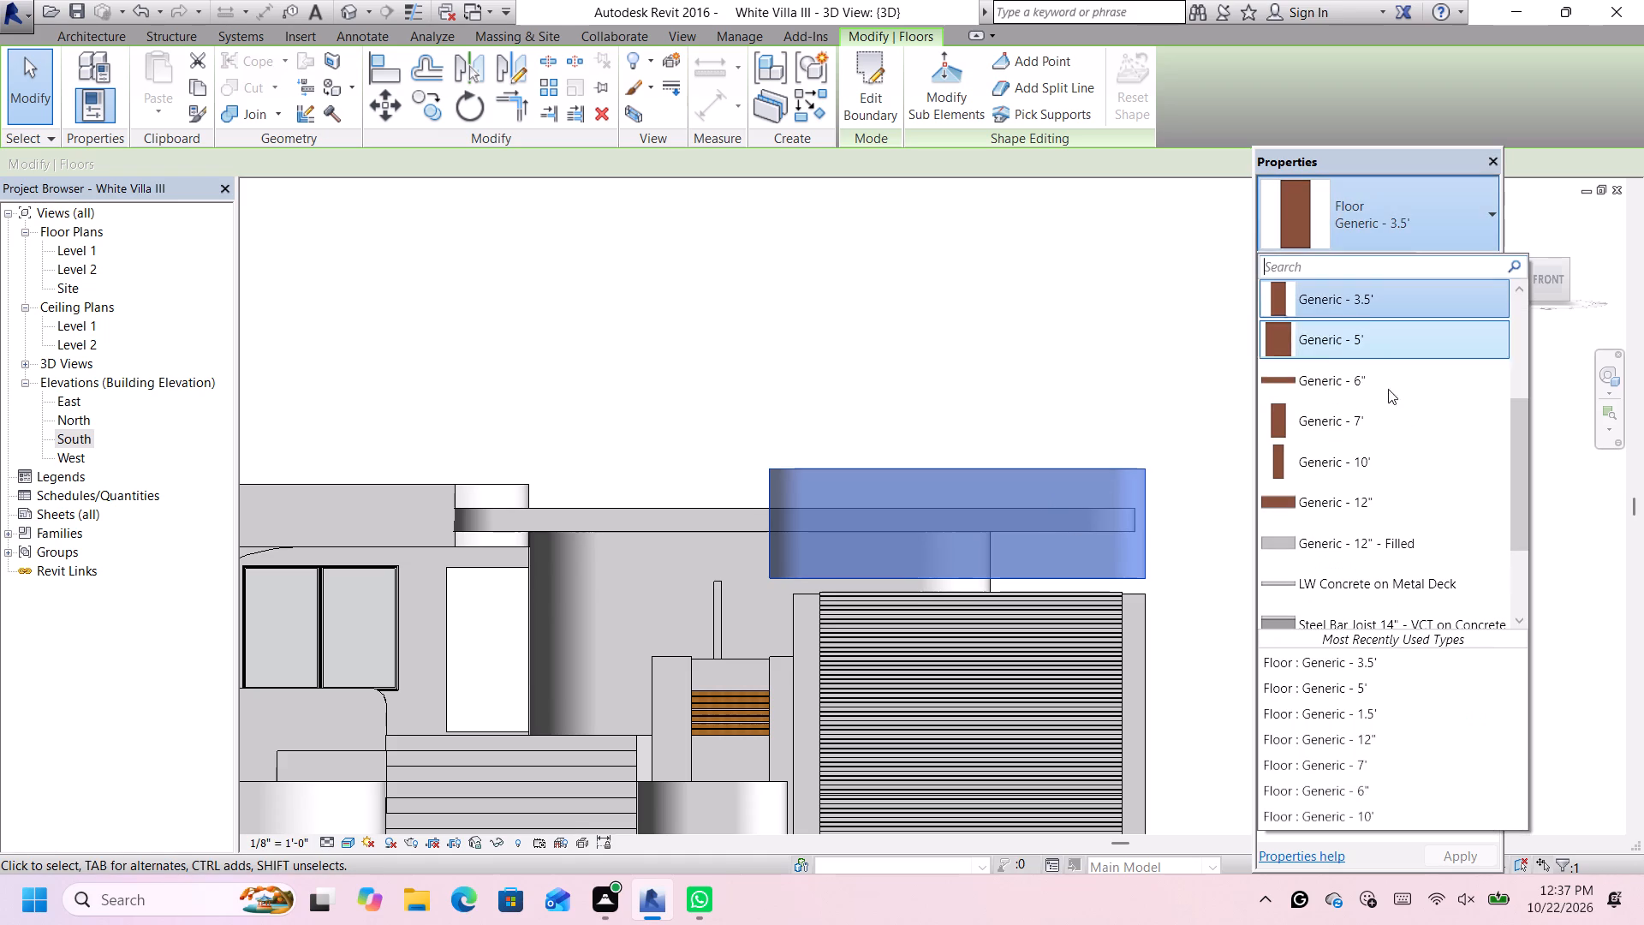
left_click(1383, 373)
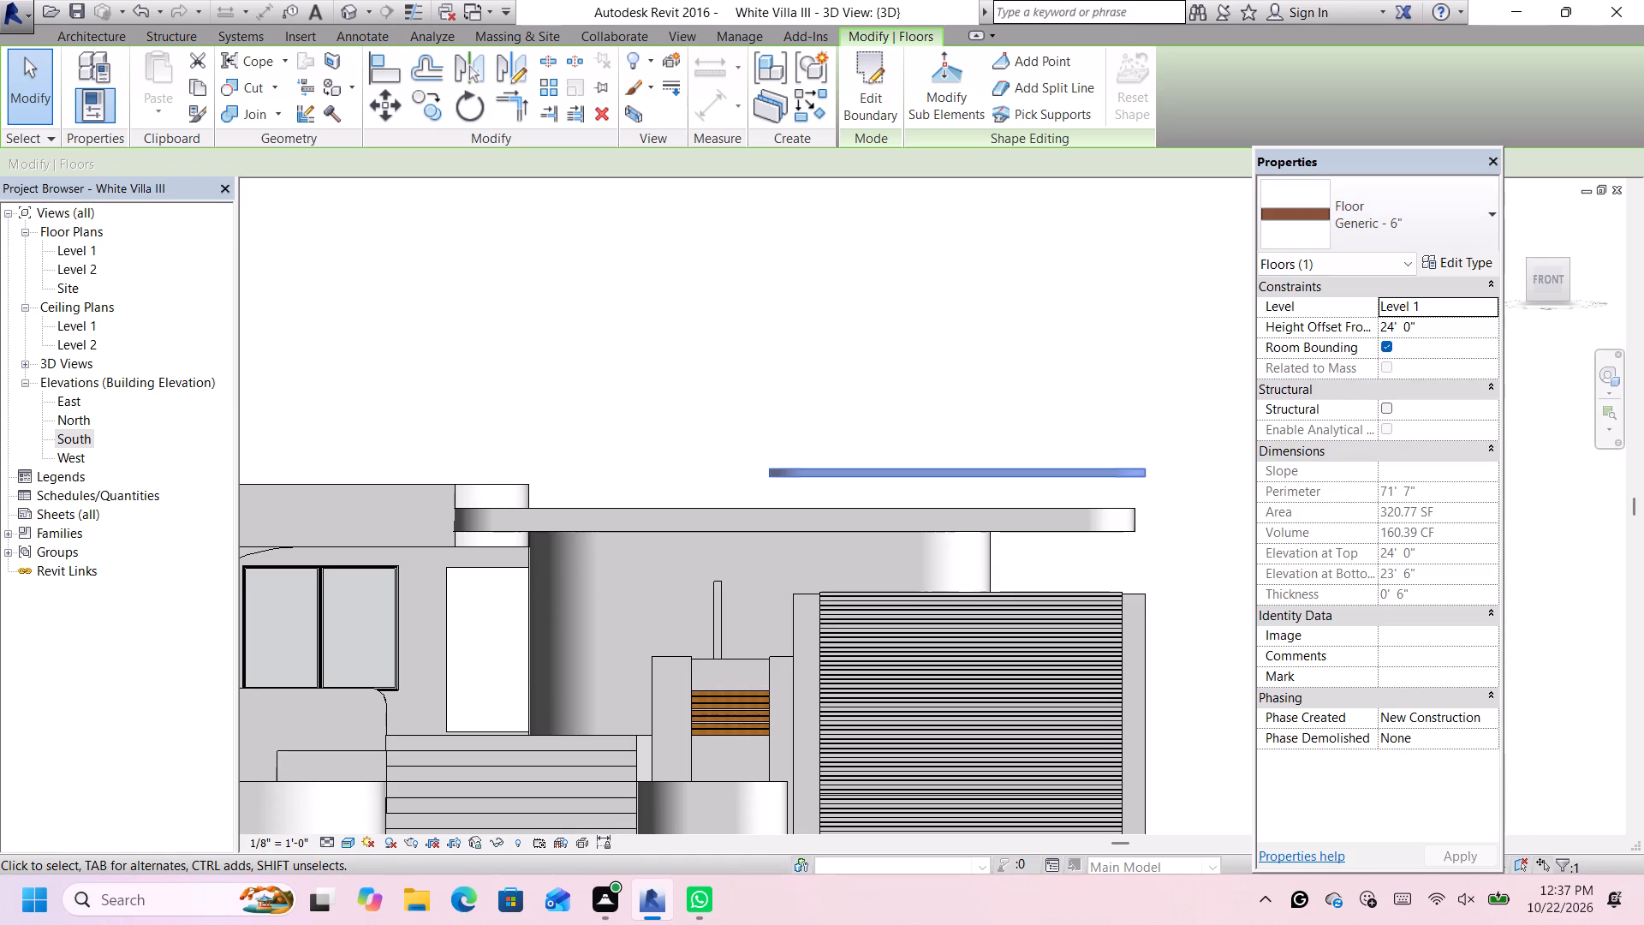
Change the new slab's floor type to Generic - 5'.
left_click(1443, 198)
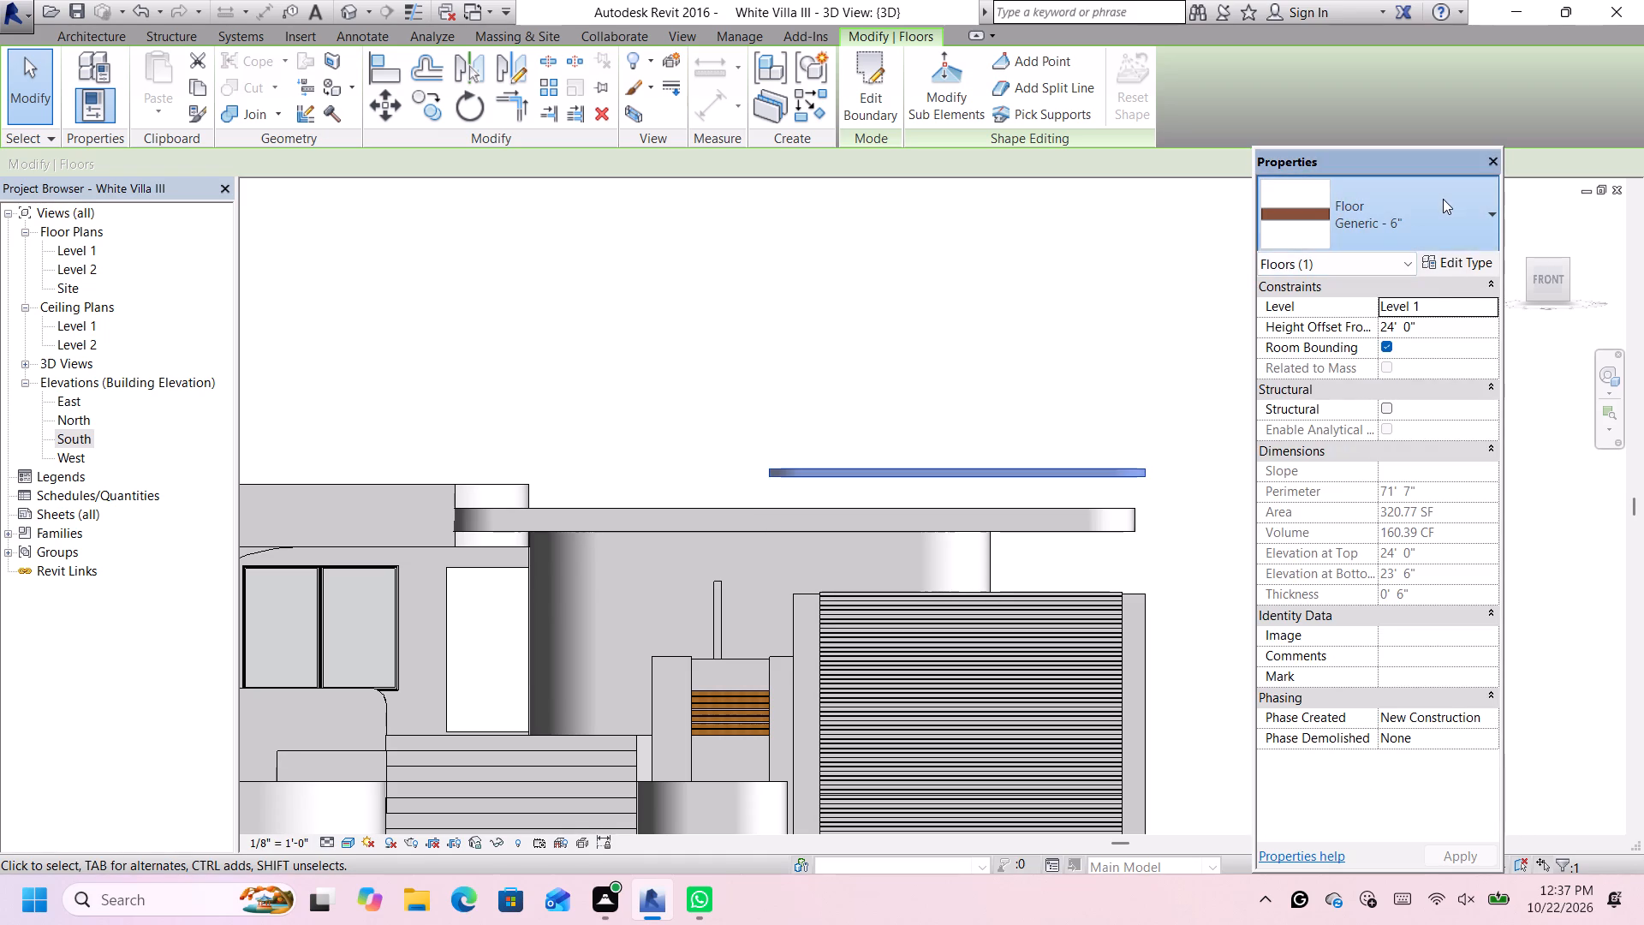
scroll(1370, 391, "up", 1)
left_click(1375, 347)
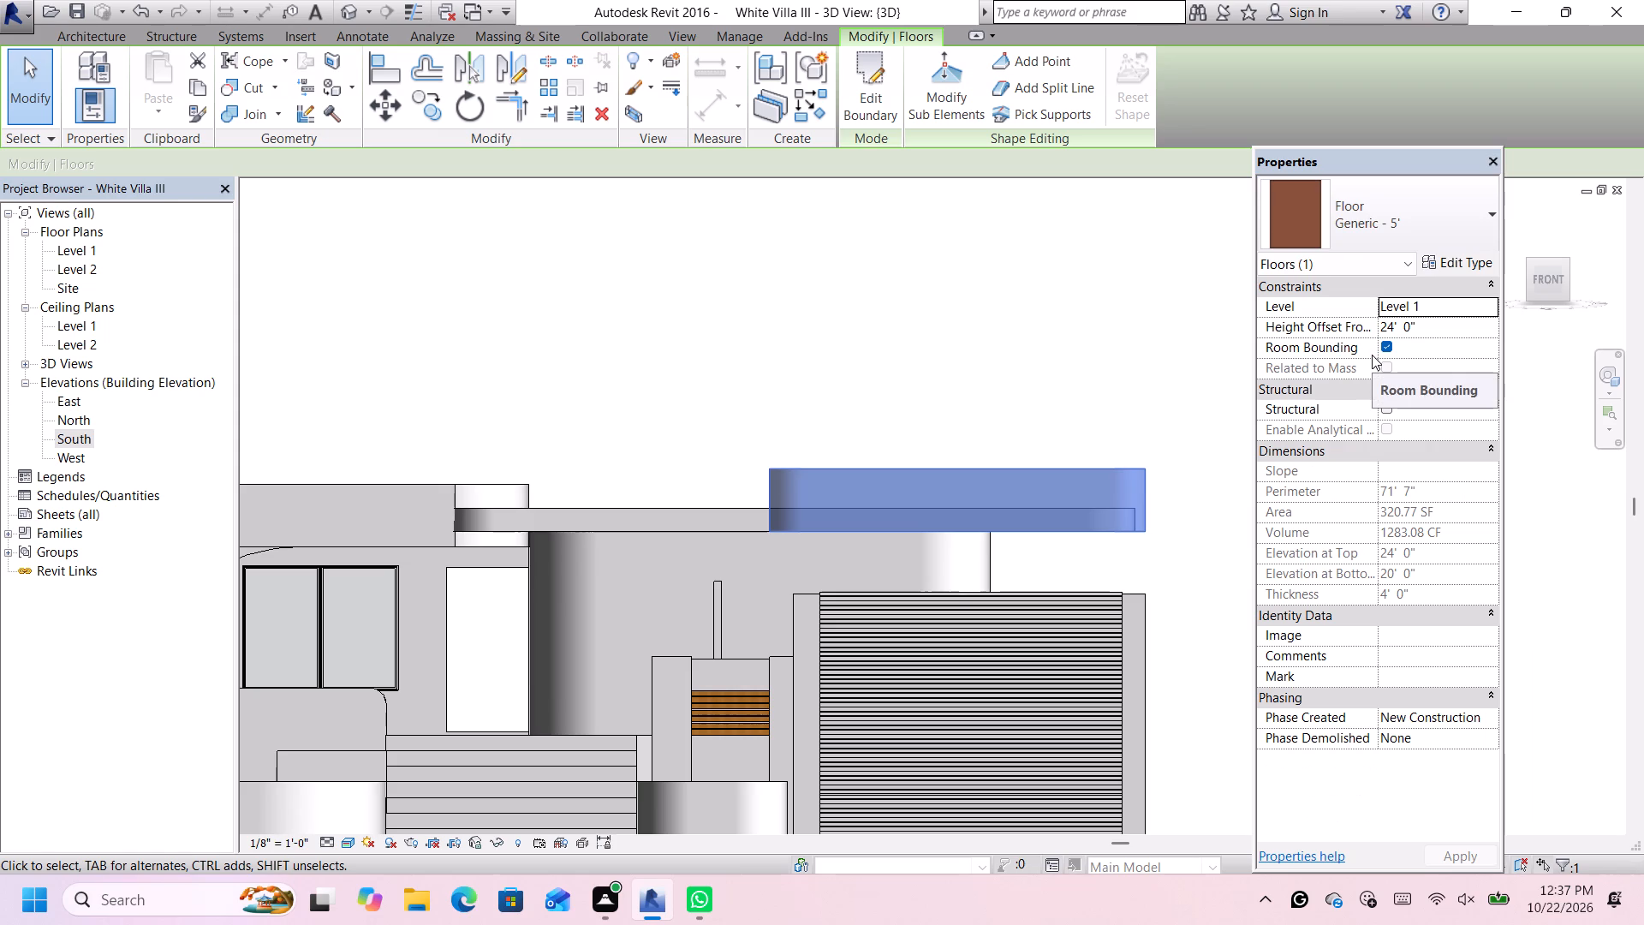
Duplicate the slab's Generic - 5' floor type under the name Generic - 3'.
left_click(1450, 270)
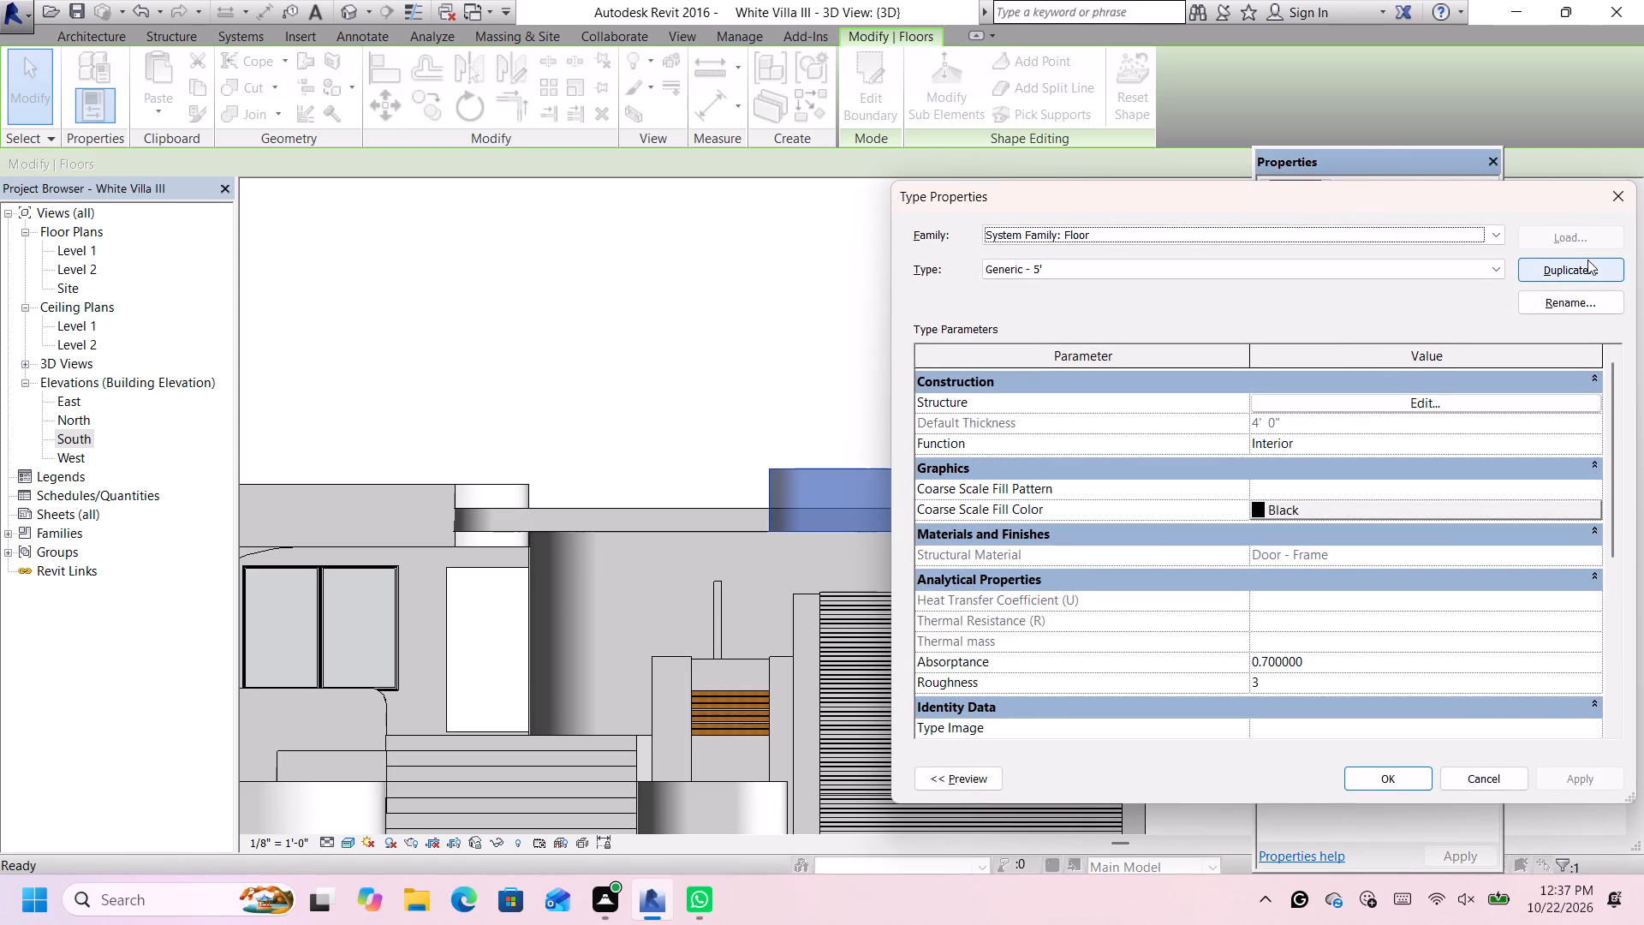
left_click(1584, 268)
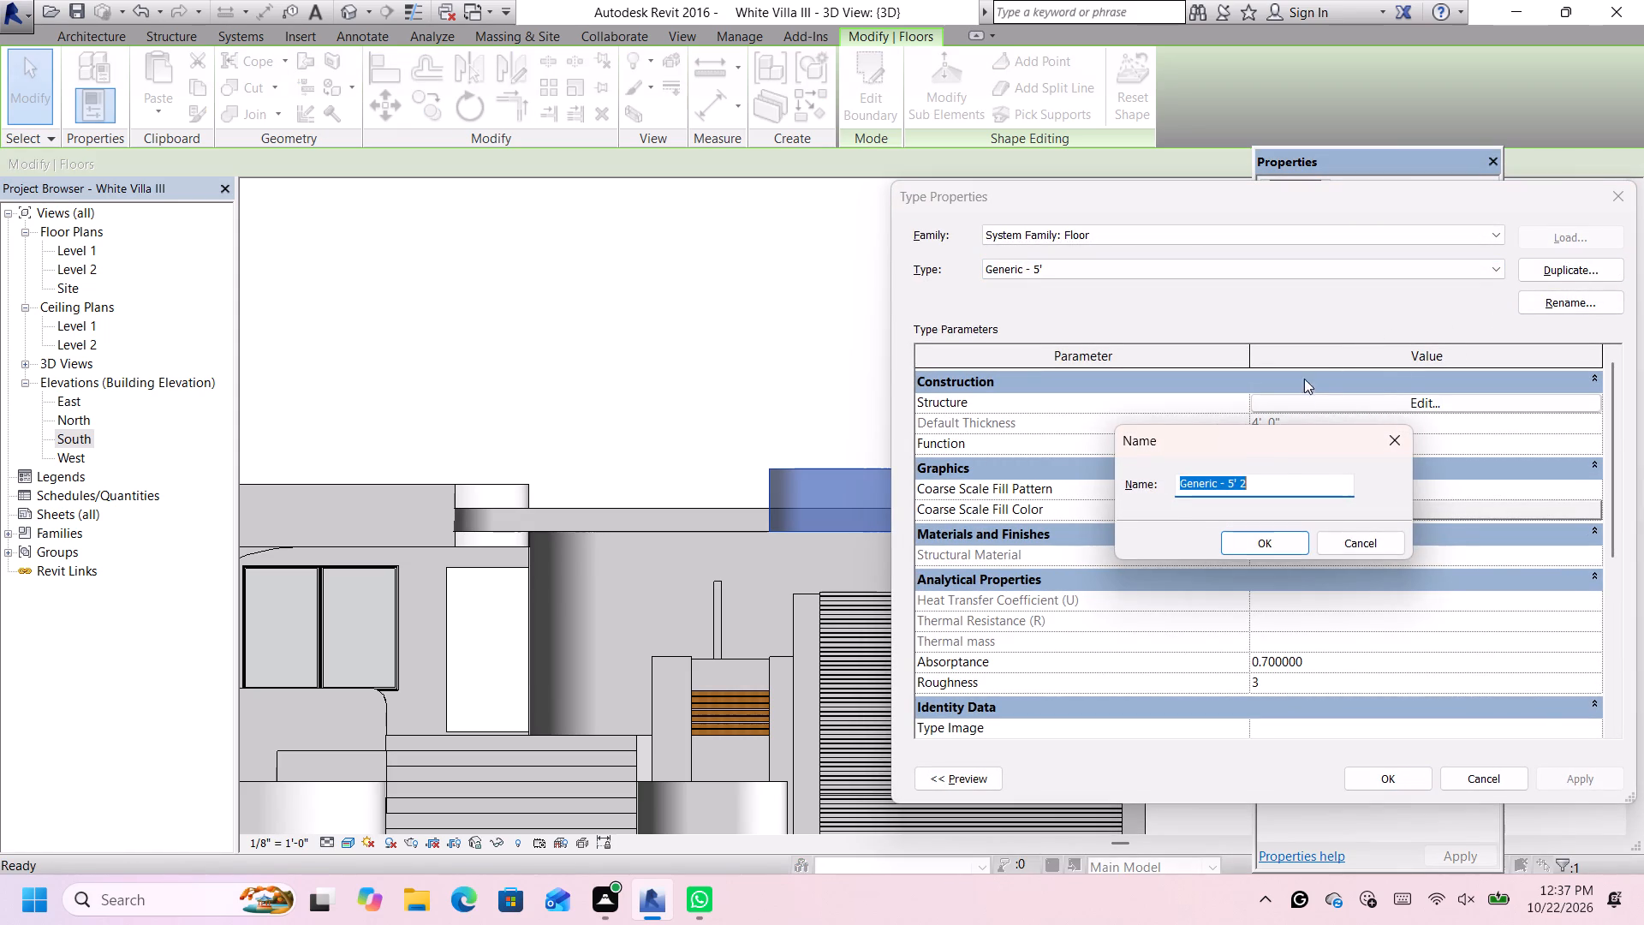
left_click(1280, 492)
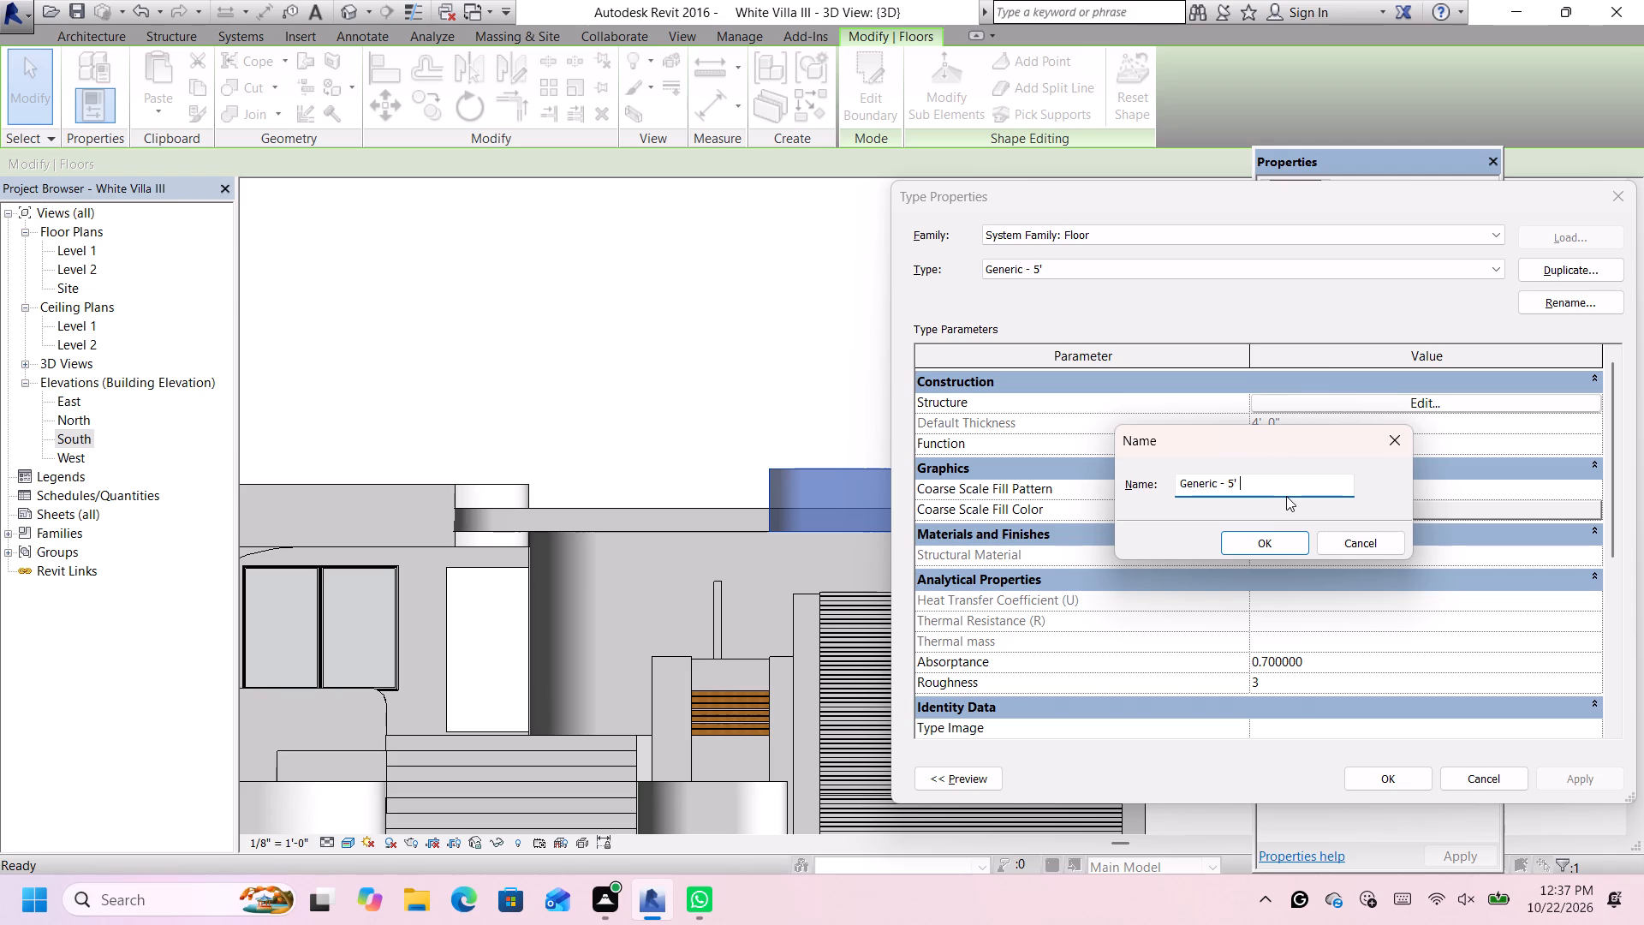
key("BackSpace")
key("BackSpace")
key("BackSpace")
key("BackSpace")
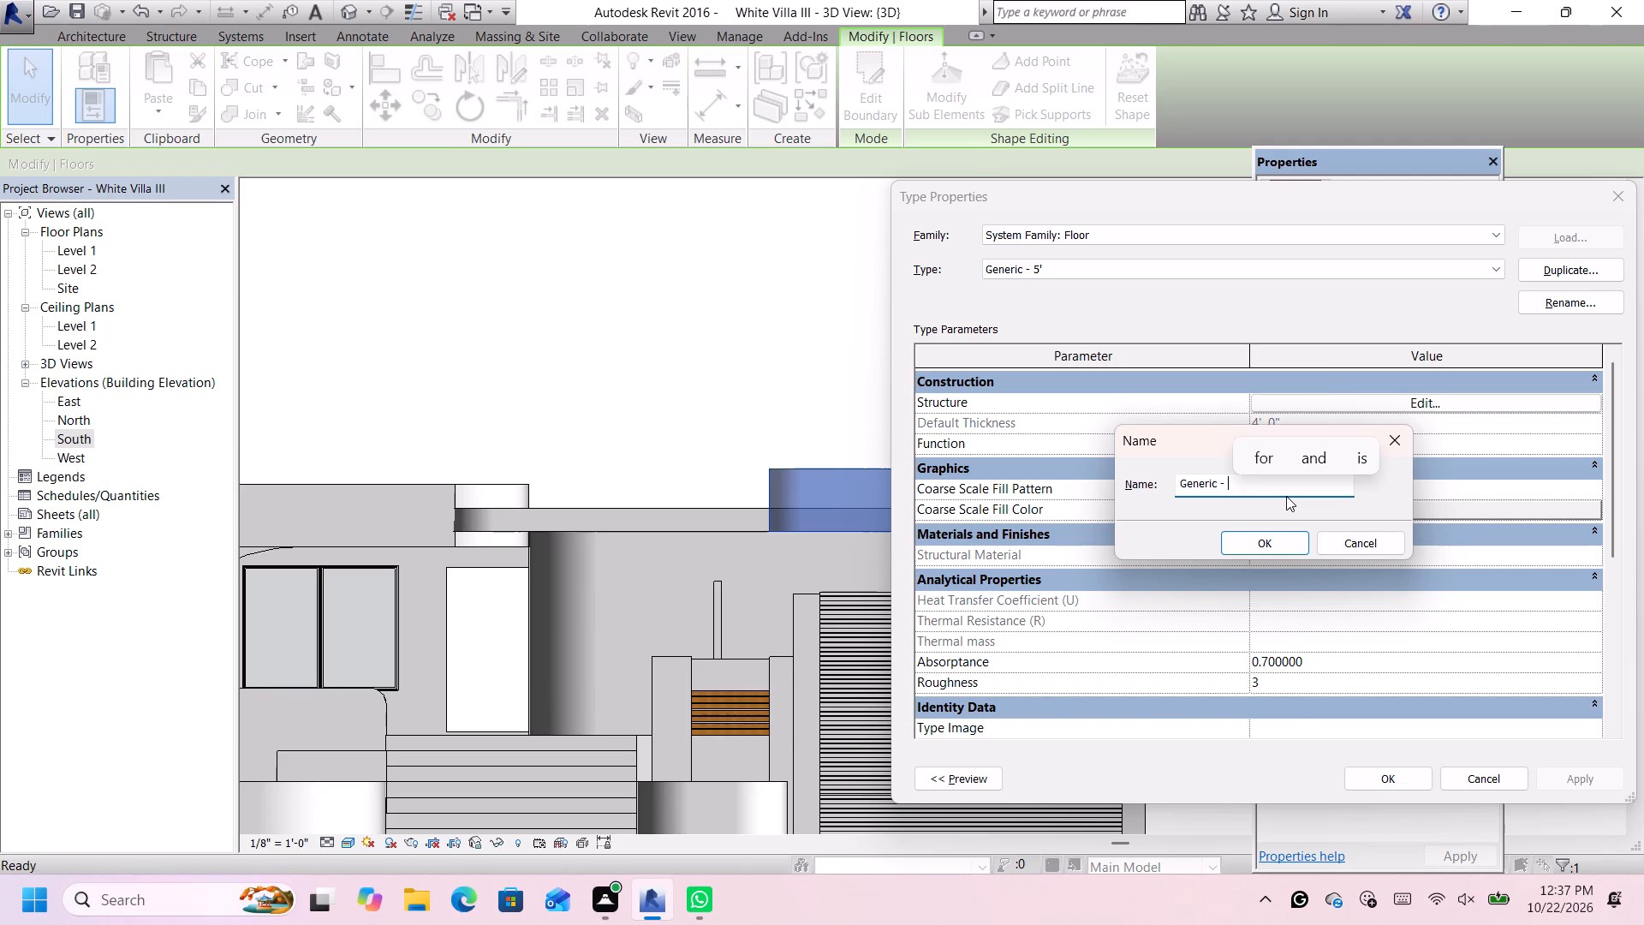
type("3'")
key("Return")
Set the structure layer thickness of the Generic - 3' floor type to 3' and apply the type to the slab.
left_click(1398, 387)
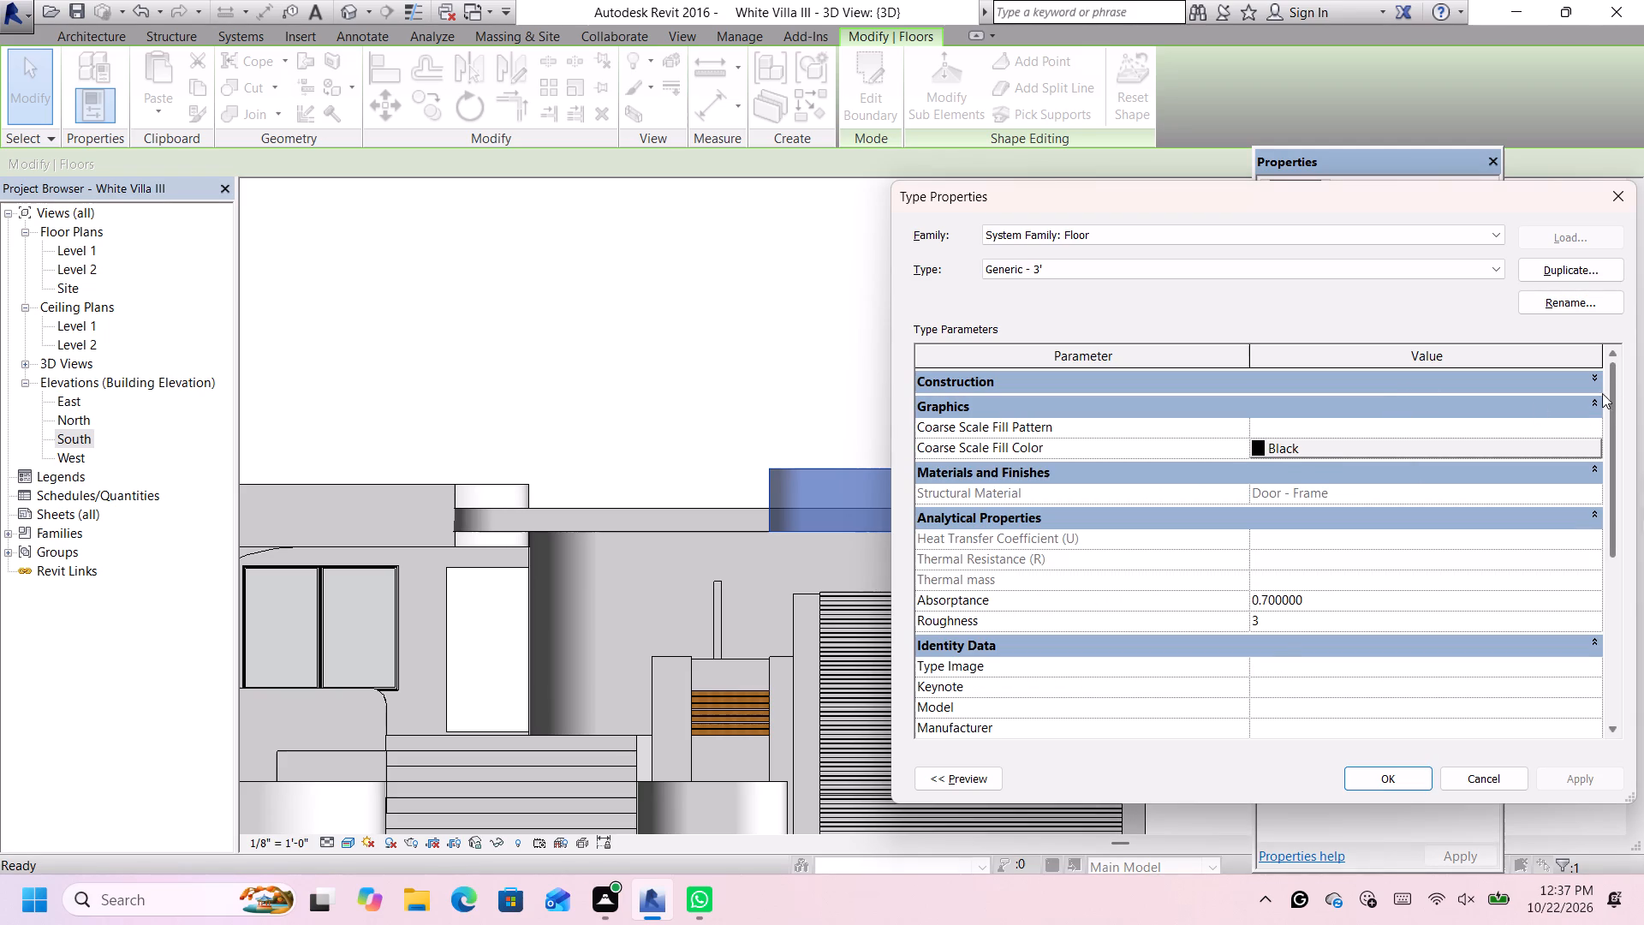
left_click(1593, 373)
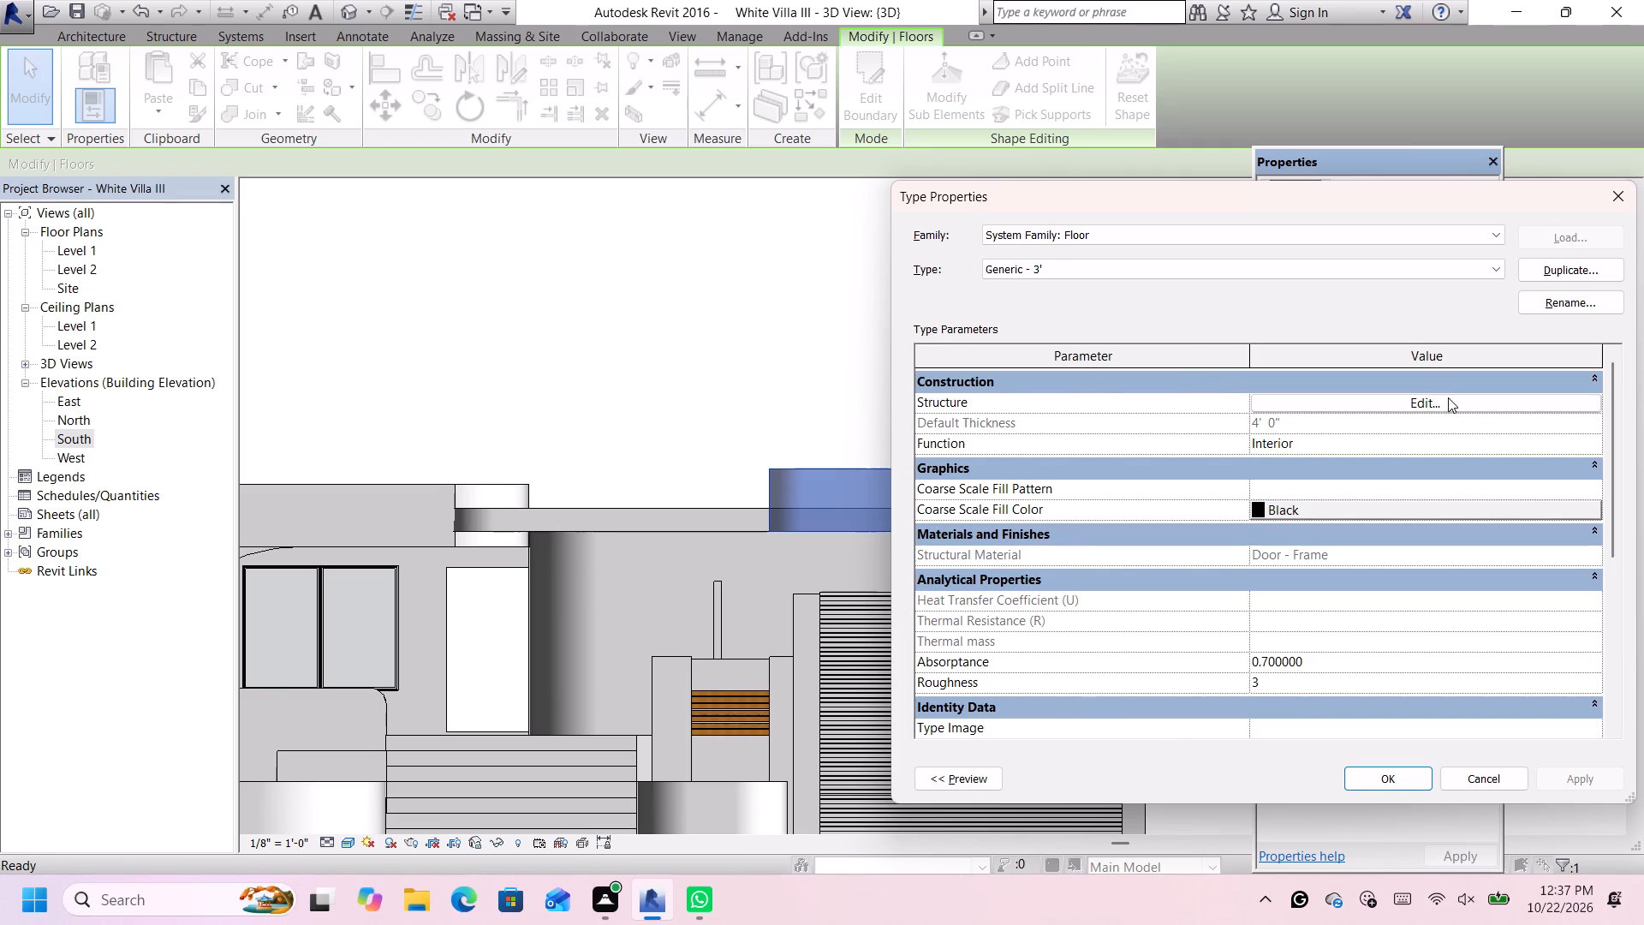
left_click(1448, 397)
left_click(1307, 396)
key("BackSpace")
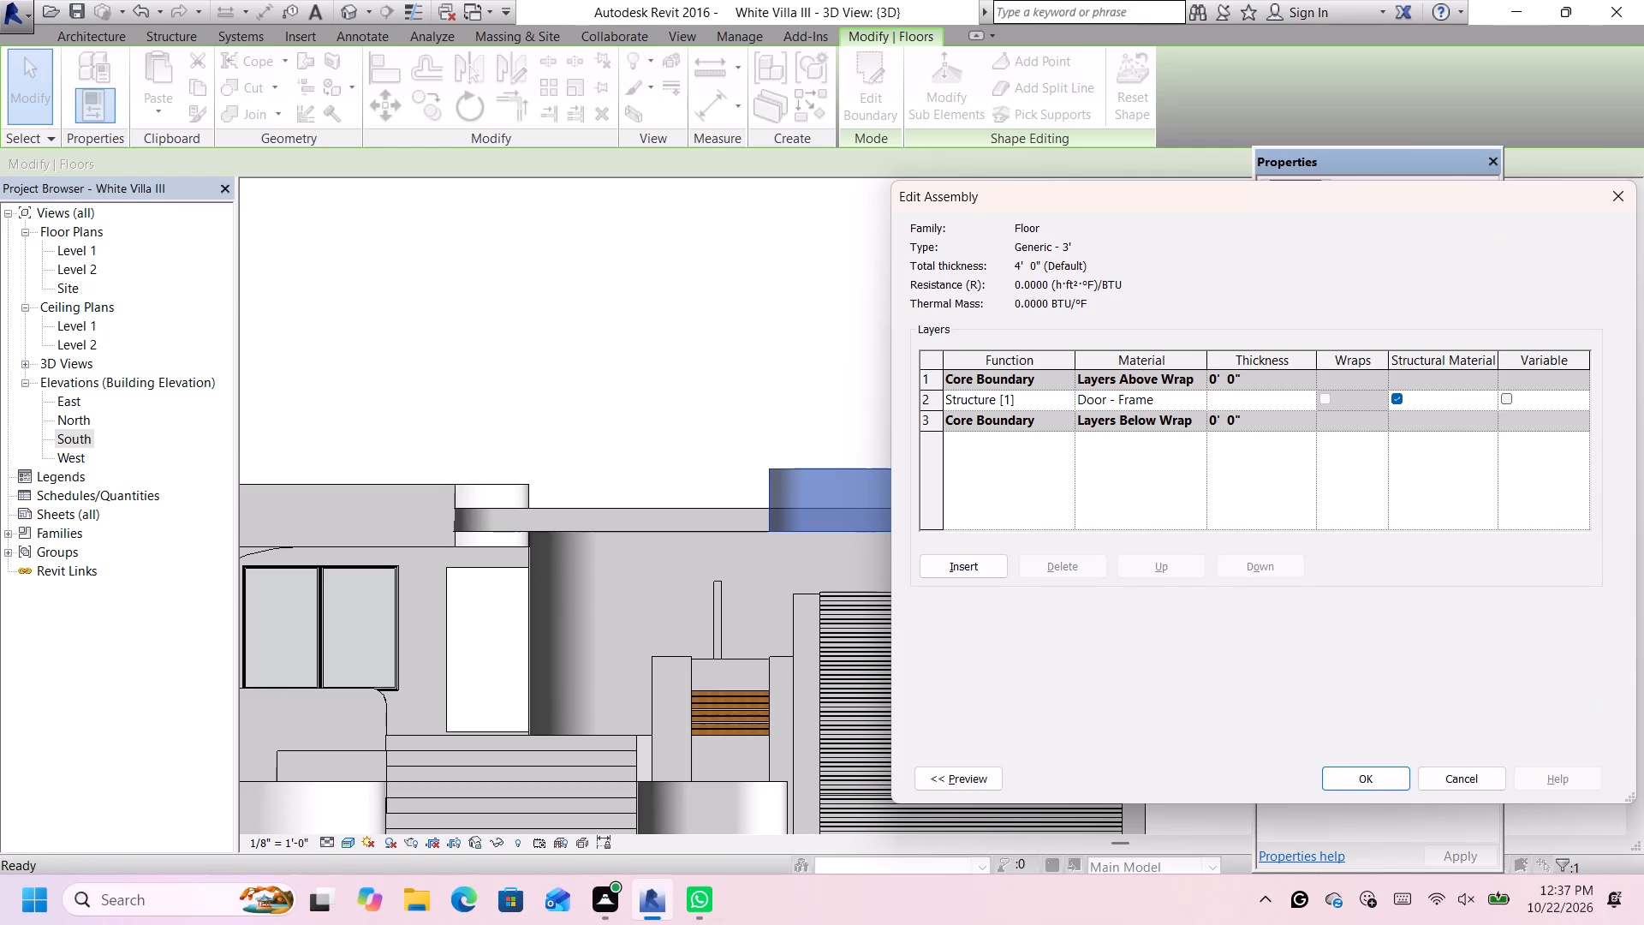
type("3'")
key("Return")
left_click(1339, 779)
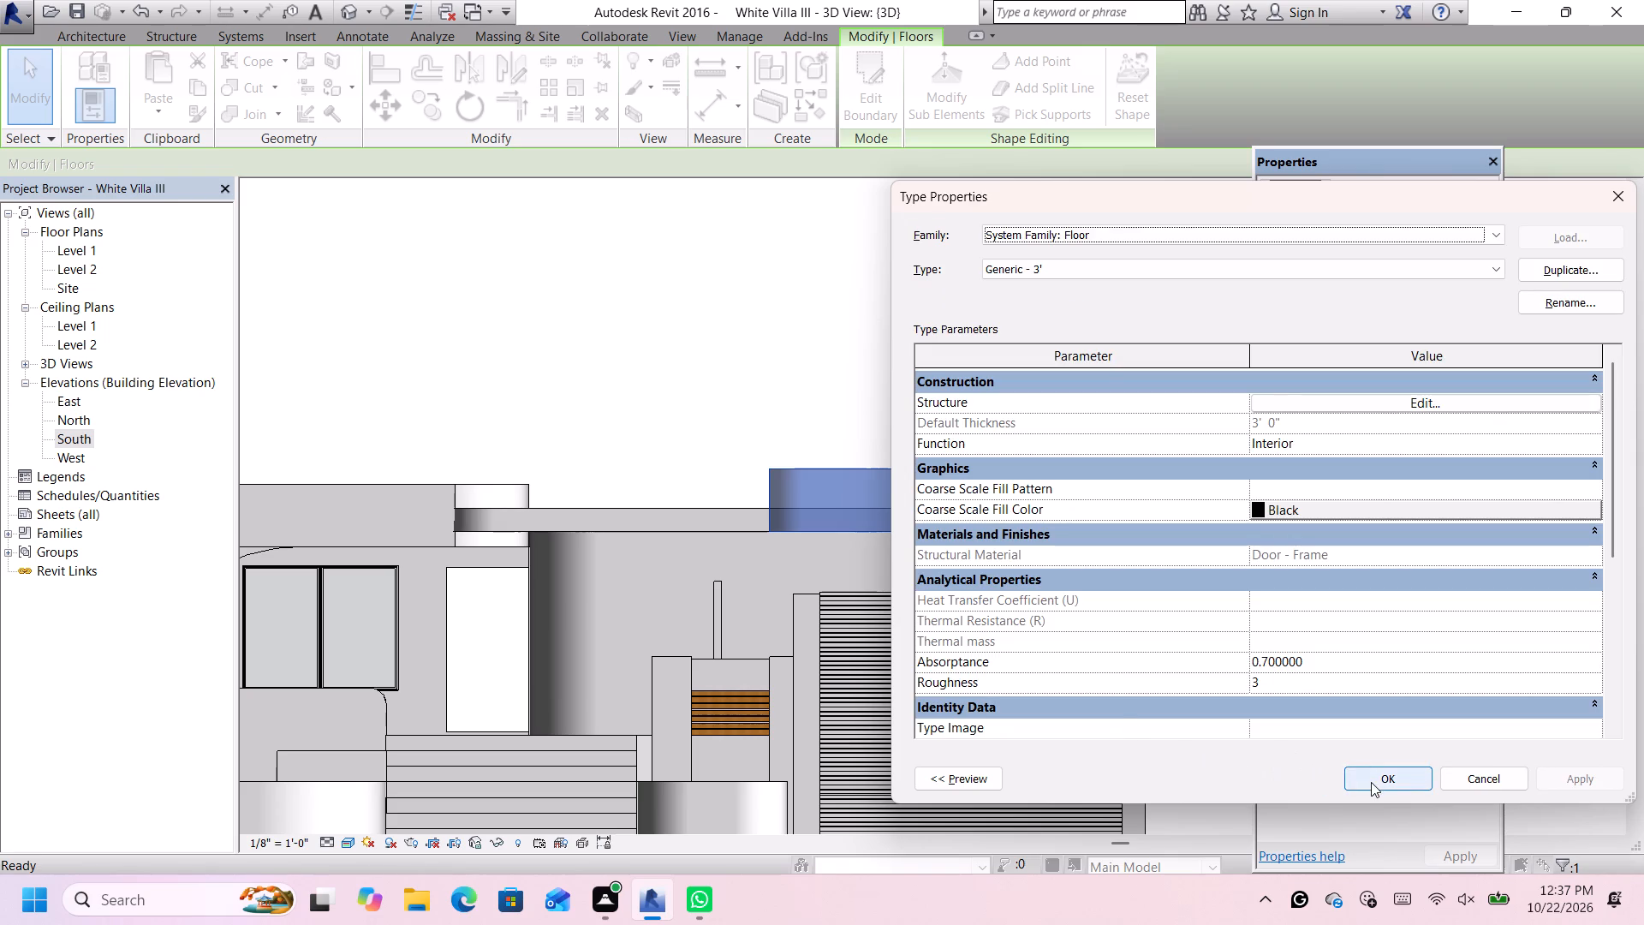
left_click(1371, 781)
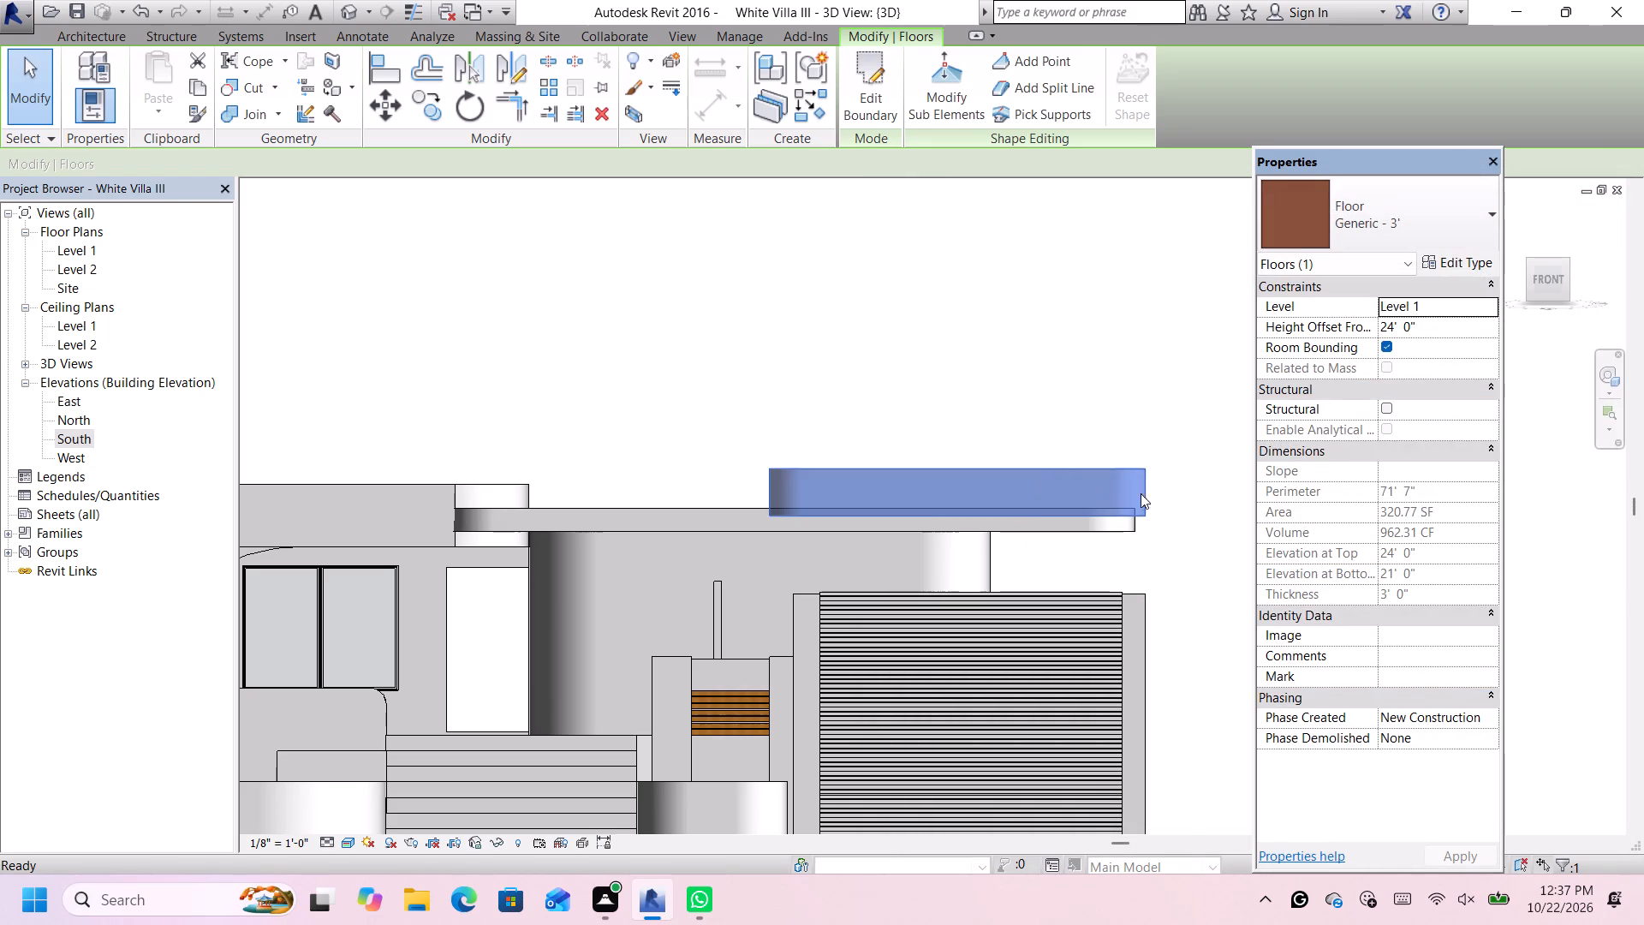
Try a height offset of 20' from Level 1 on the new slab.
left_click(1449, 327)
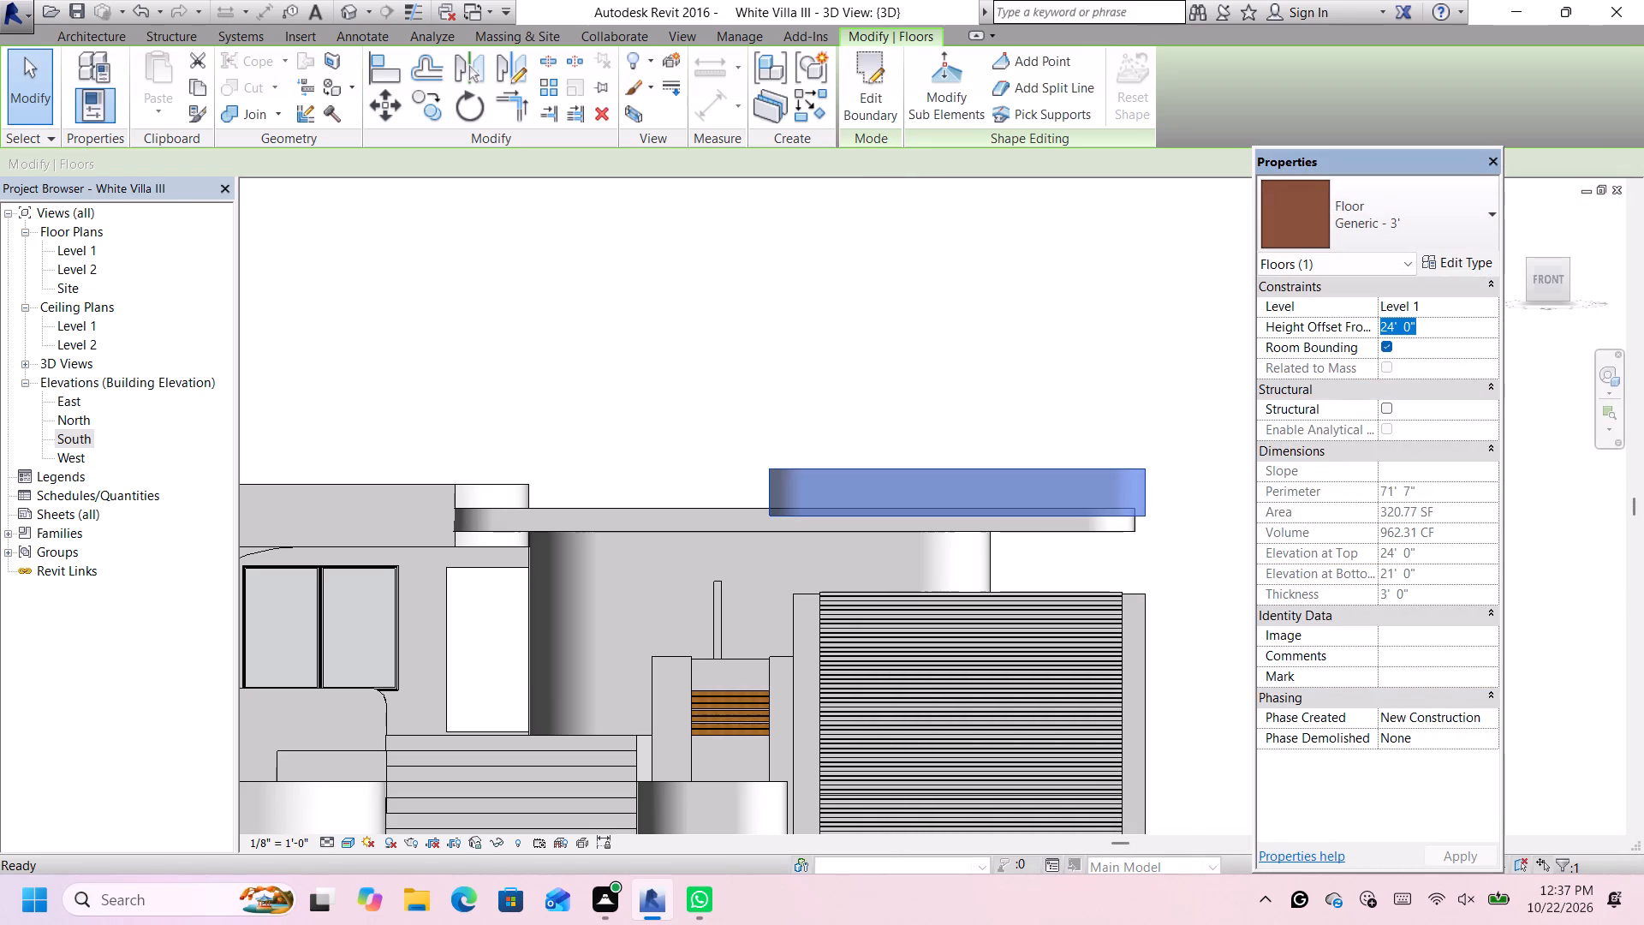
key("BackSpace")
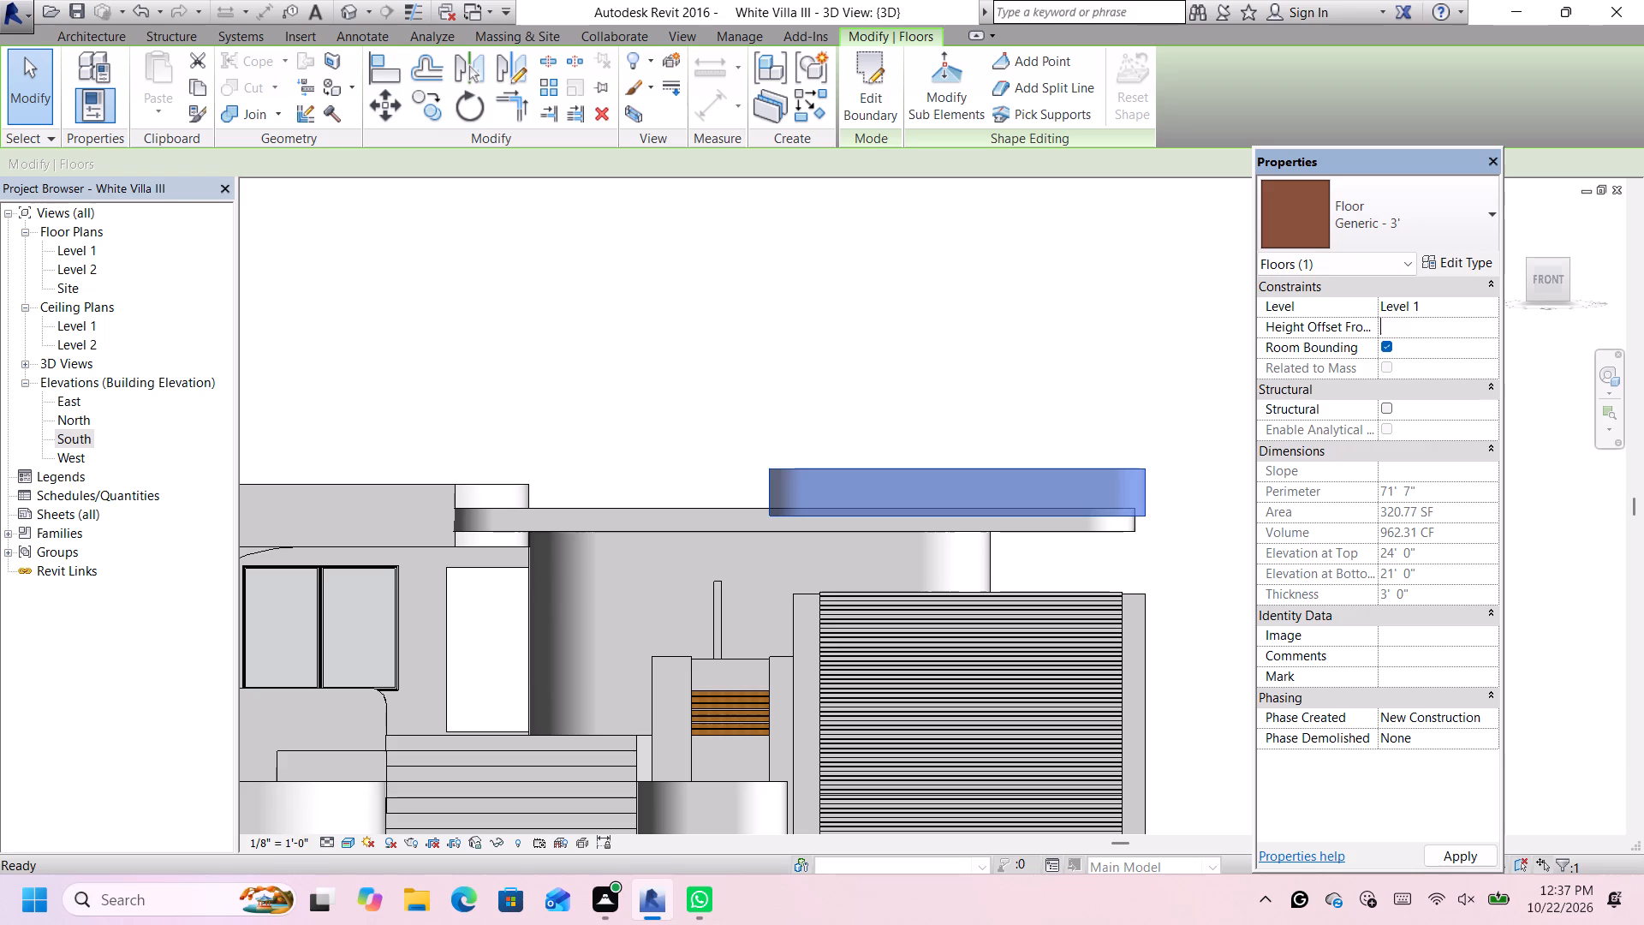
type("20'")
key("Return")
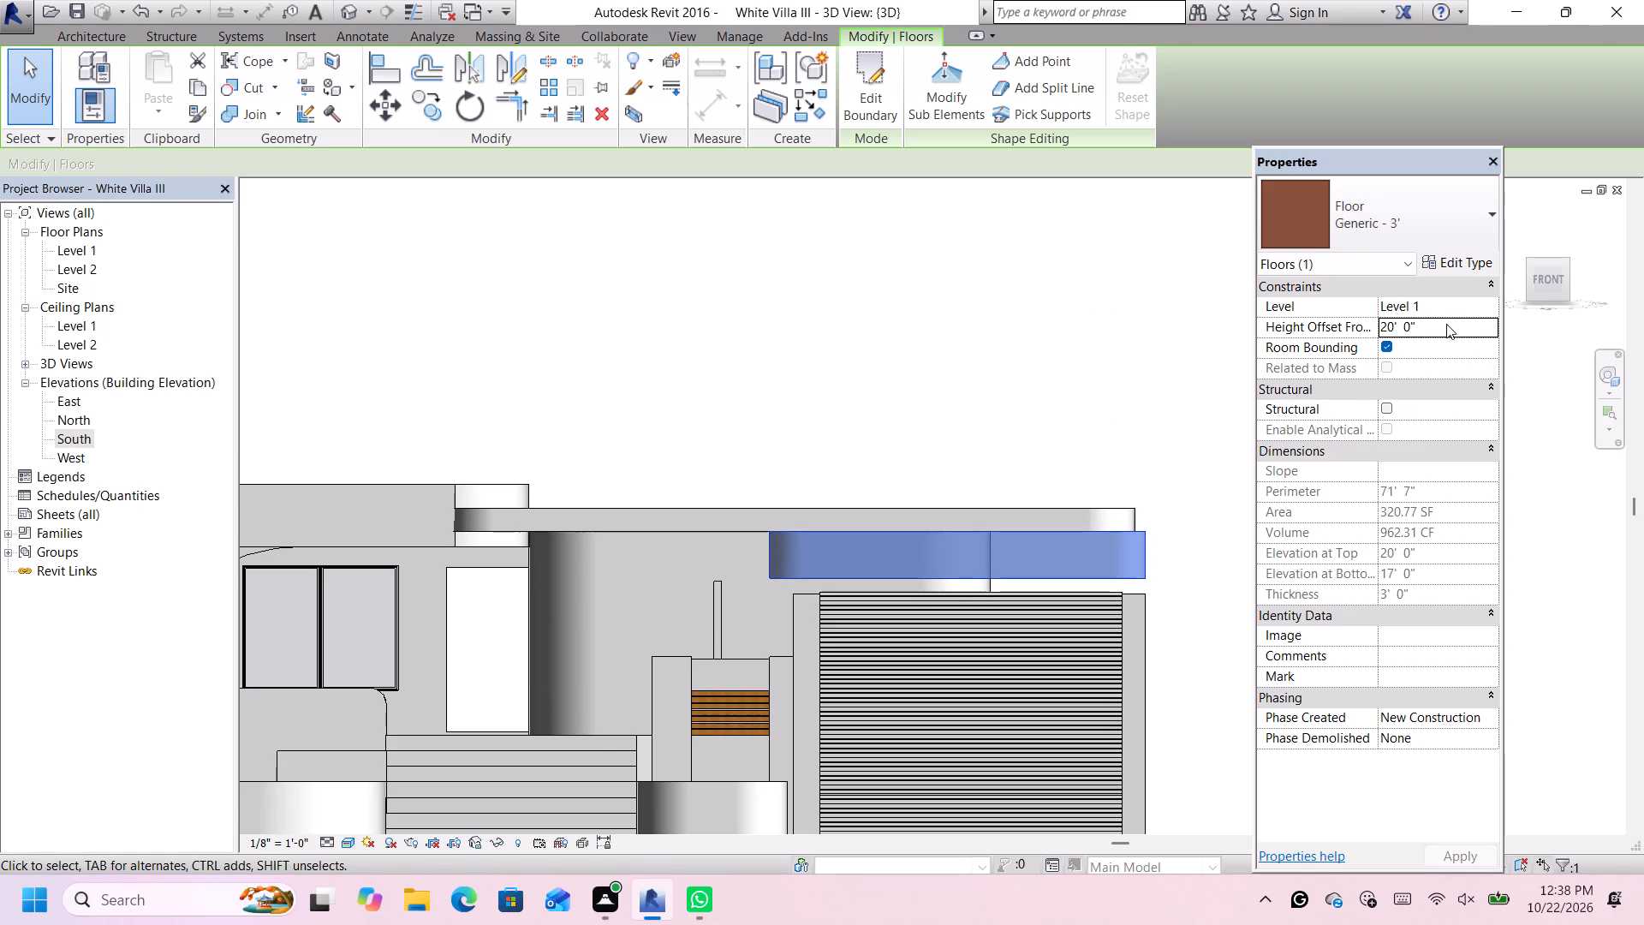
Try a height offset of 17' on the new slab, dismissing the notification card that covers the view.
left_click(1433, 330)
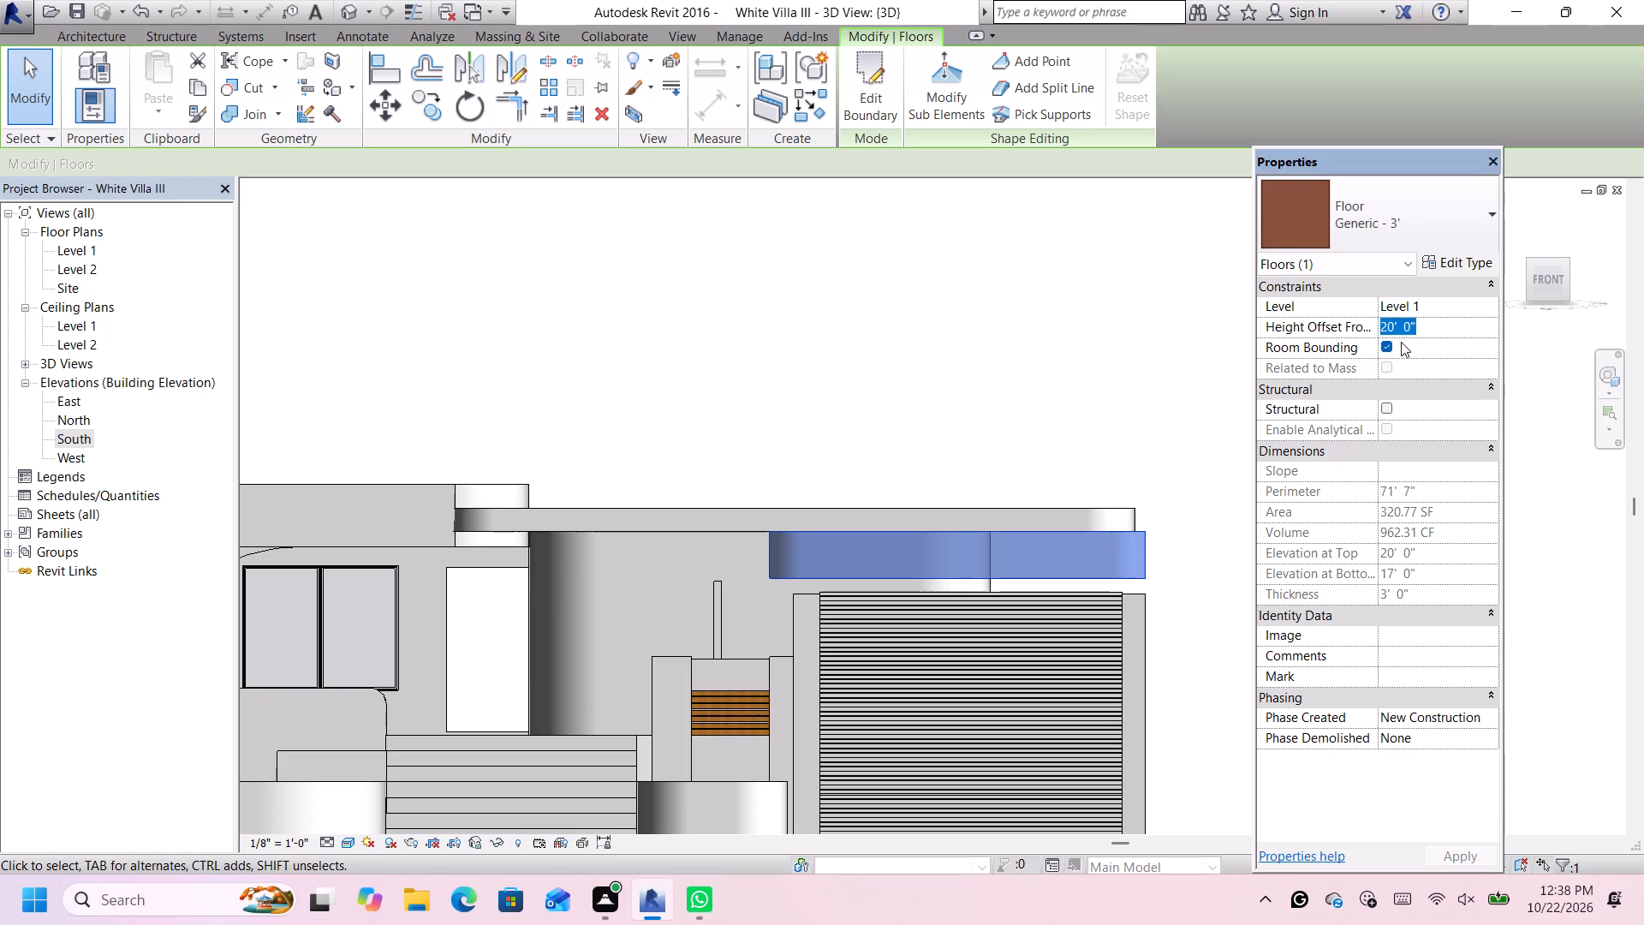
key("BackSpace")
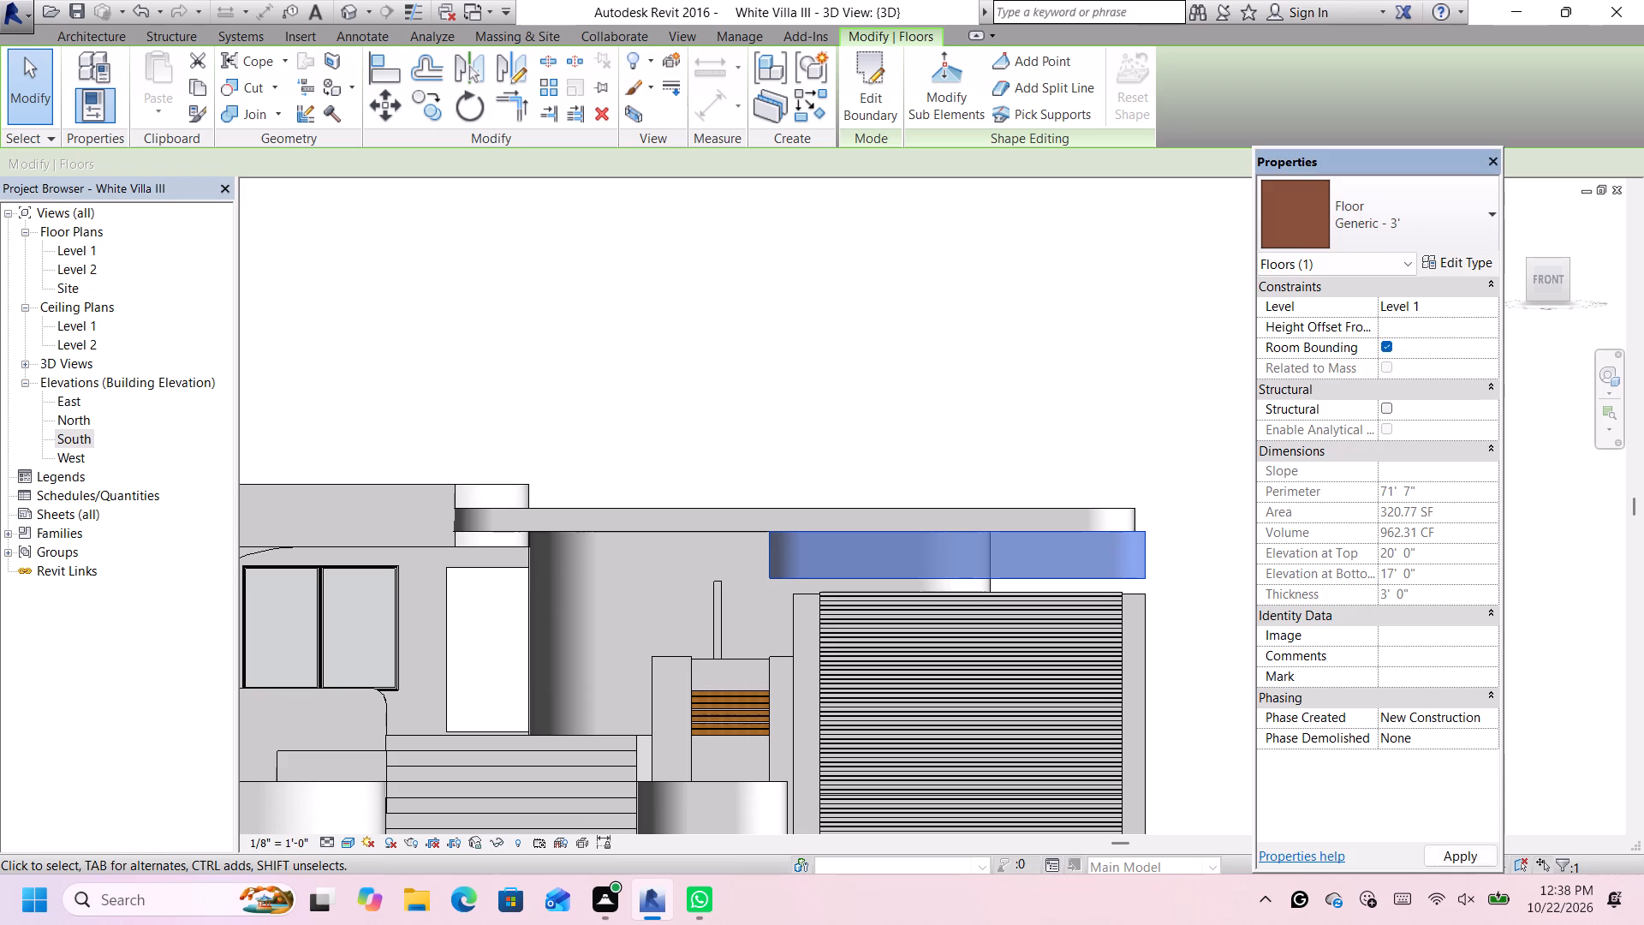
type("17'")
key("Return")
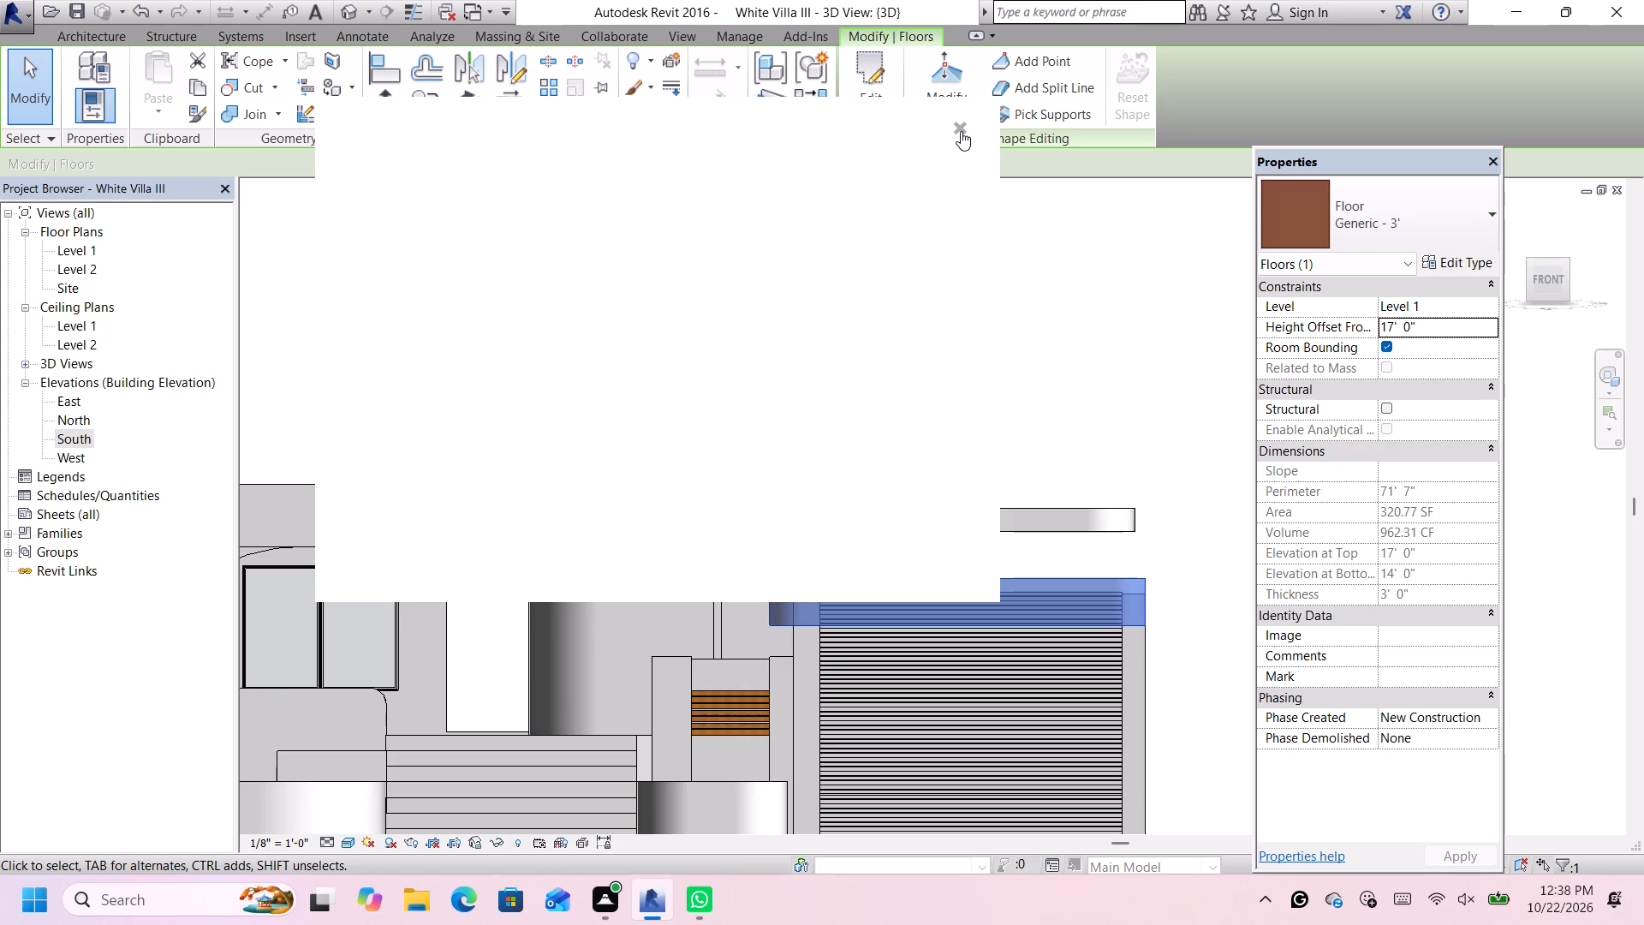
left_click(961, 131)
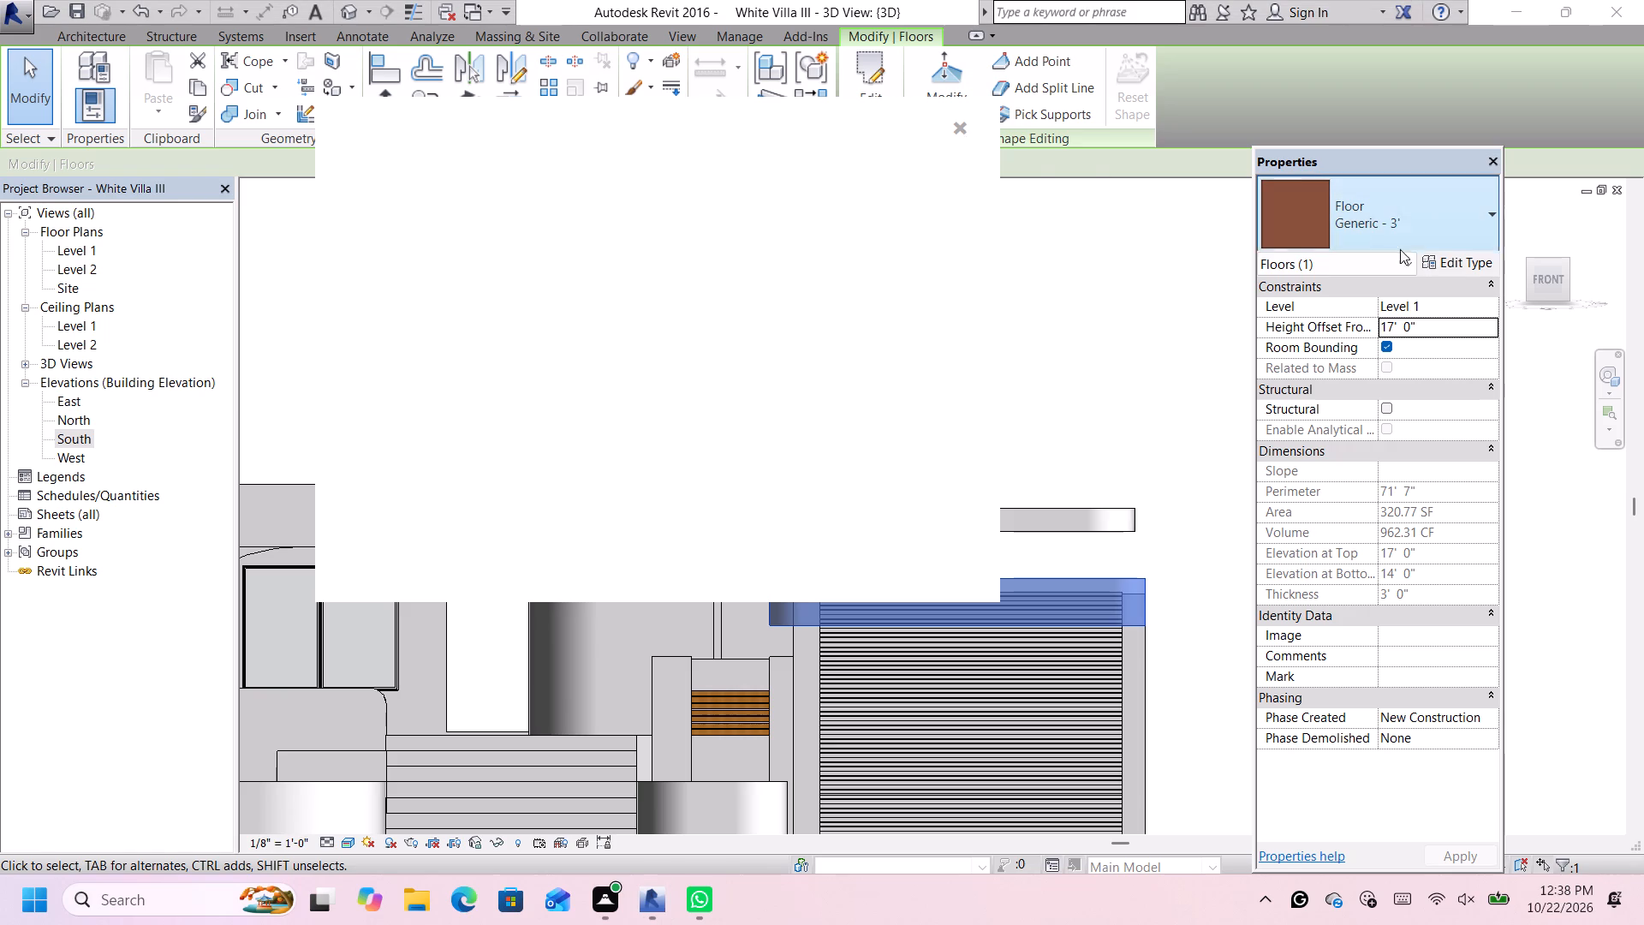
Set the new slab's height offset from Level 1 to 16'.
left_click(1463, 331)
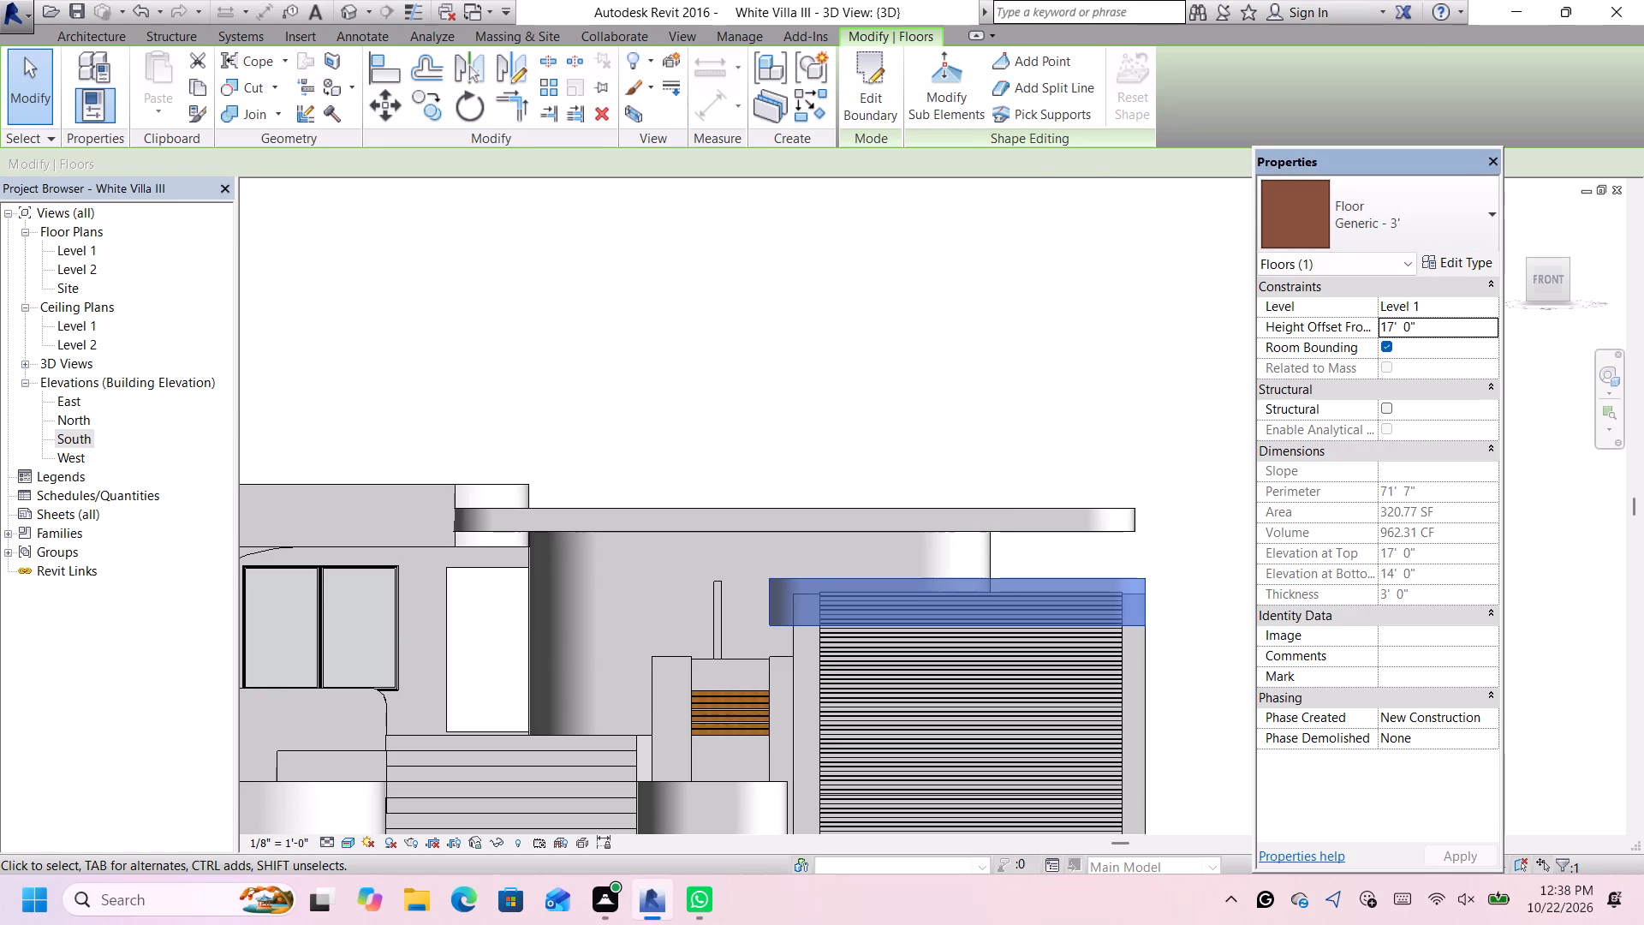
key("BackSpace")
key("1")
type("6'")
key("Return")
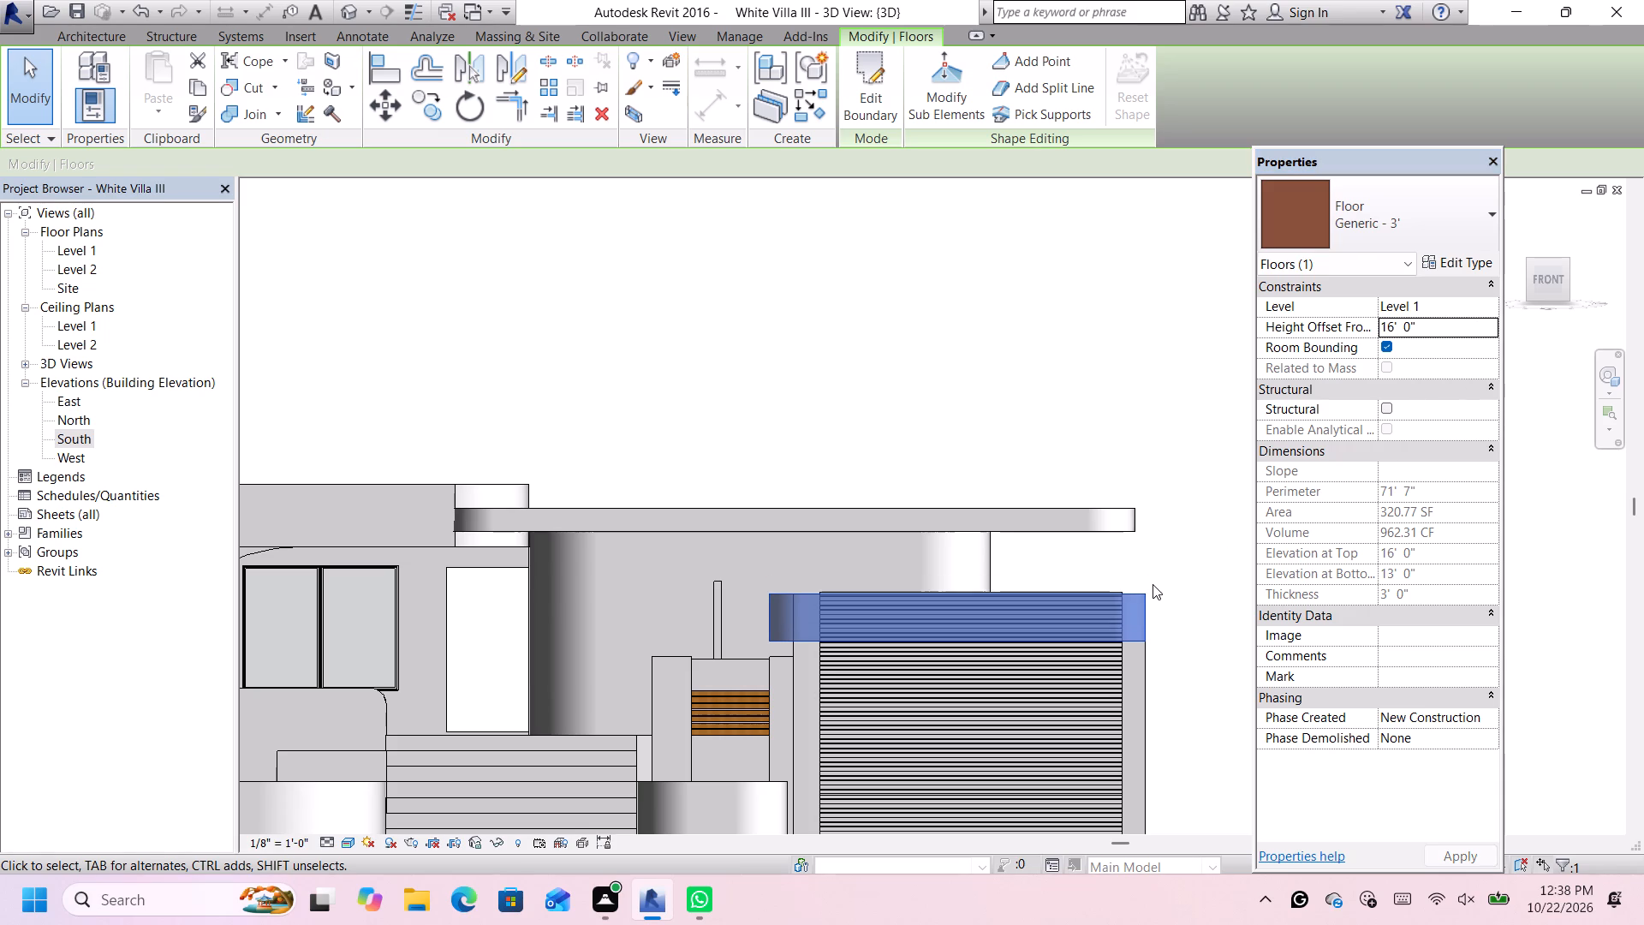
Raise the new slab's height offset from Level 1 to 16' 4".
scroll(1108, 598, "up", 1)
scroll(1188, 592, "up", 1)
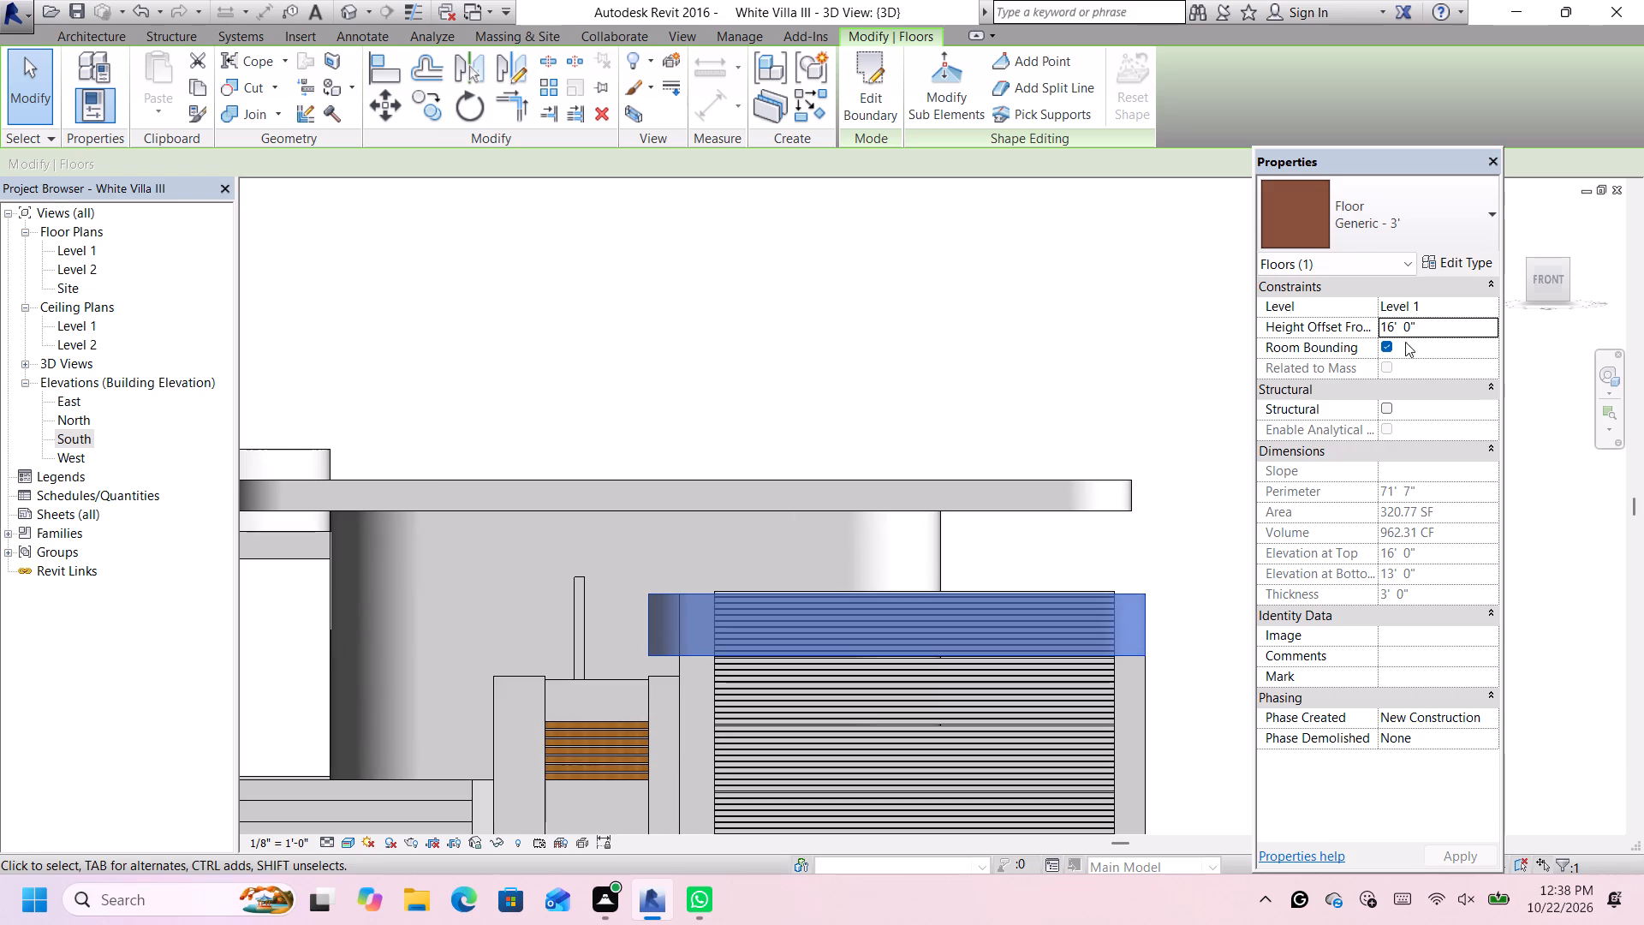
left_click(1413, 328)
key("BackSpace")
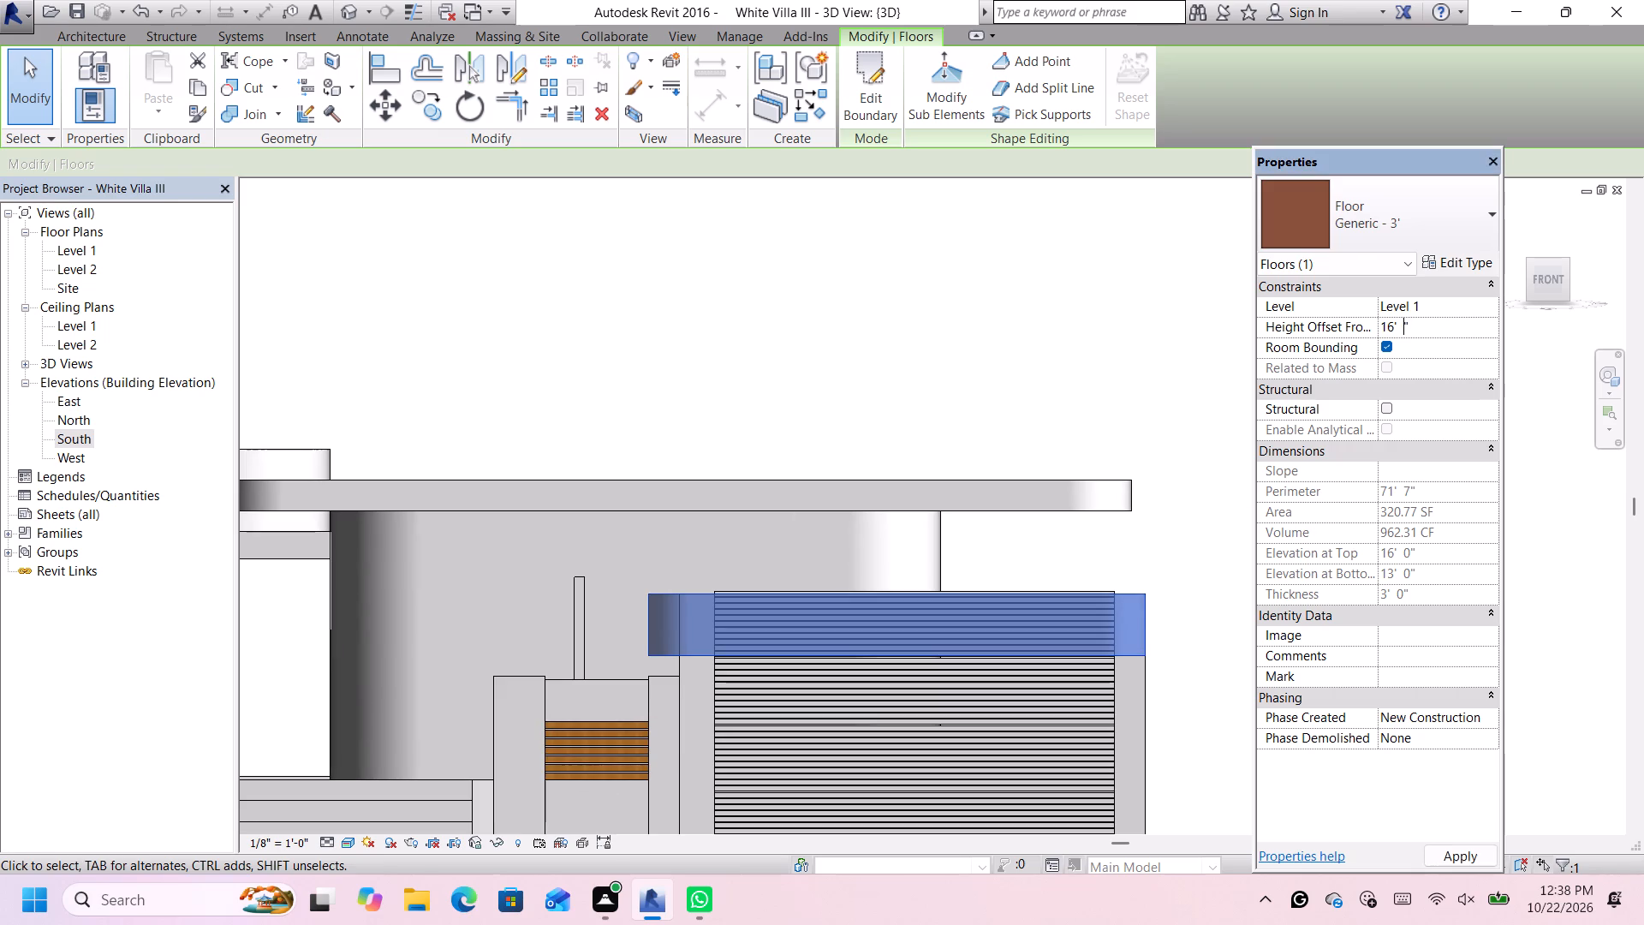
key("4")
key("Return")
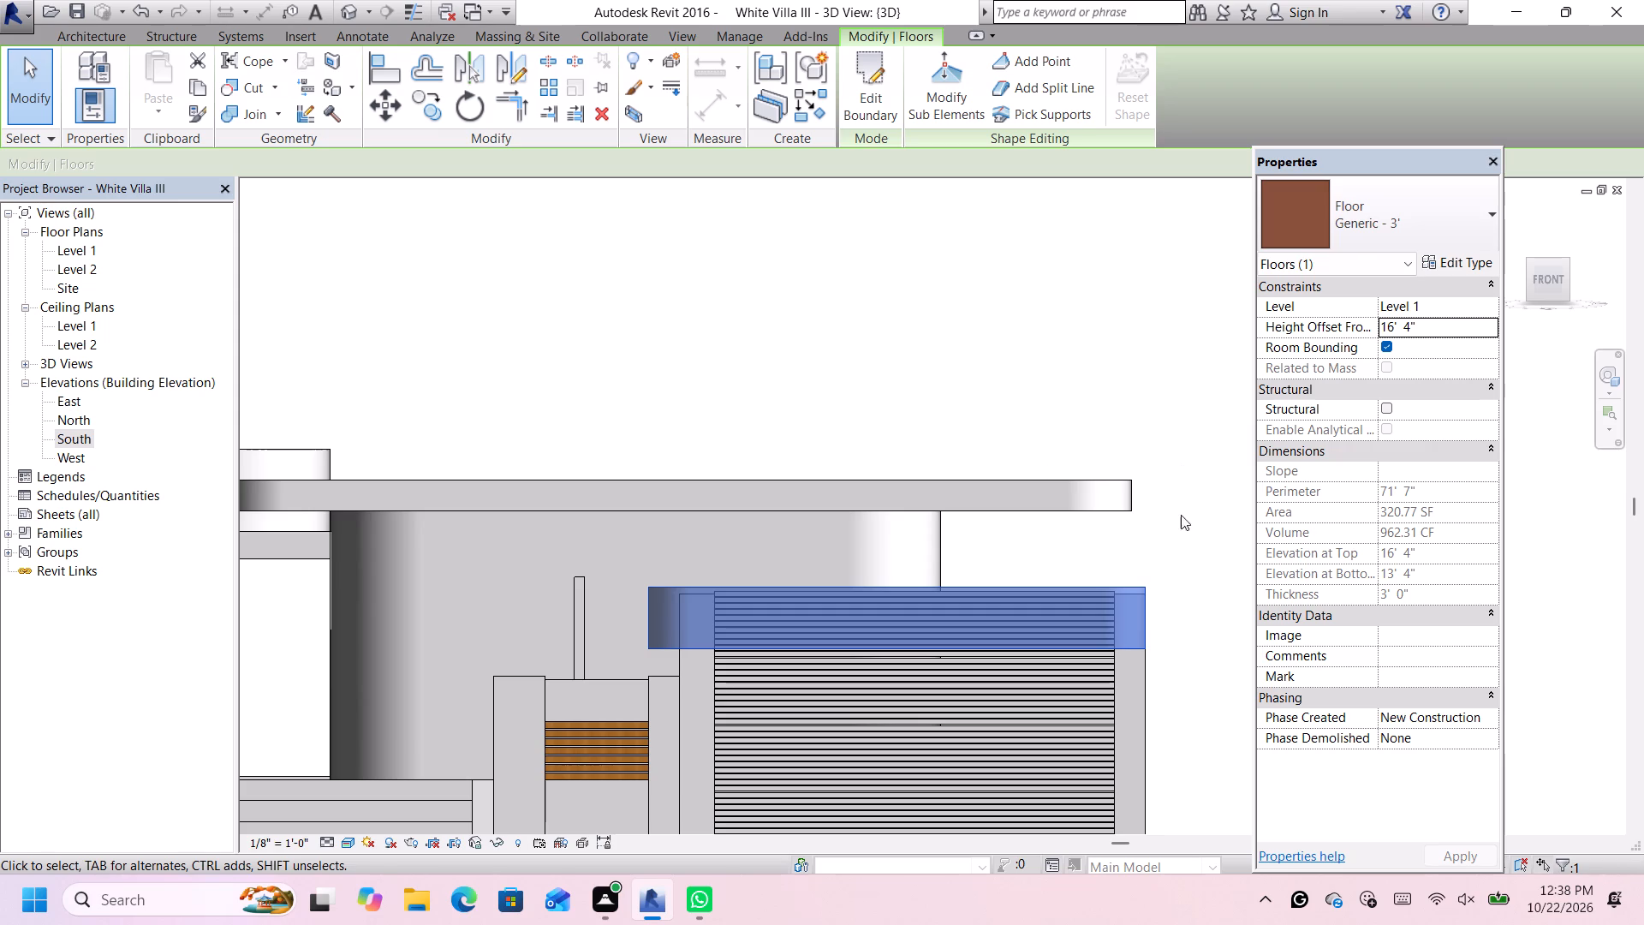
Edit the slab's boundary, nudging its east edge outward beyond the slatted wall to an overall length of about 25' 6", and finish the sketch.
double_click(1127, 593)
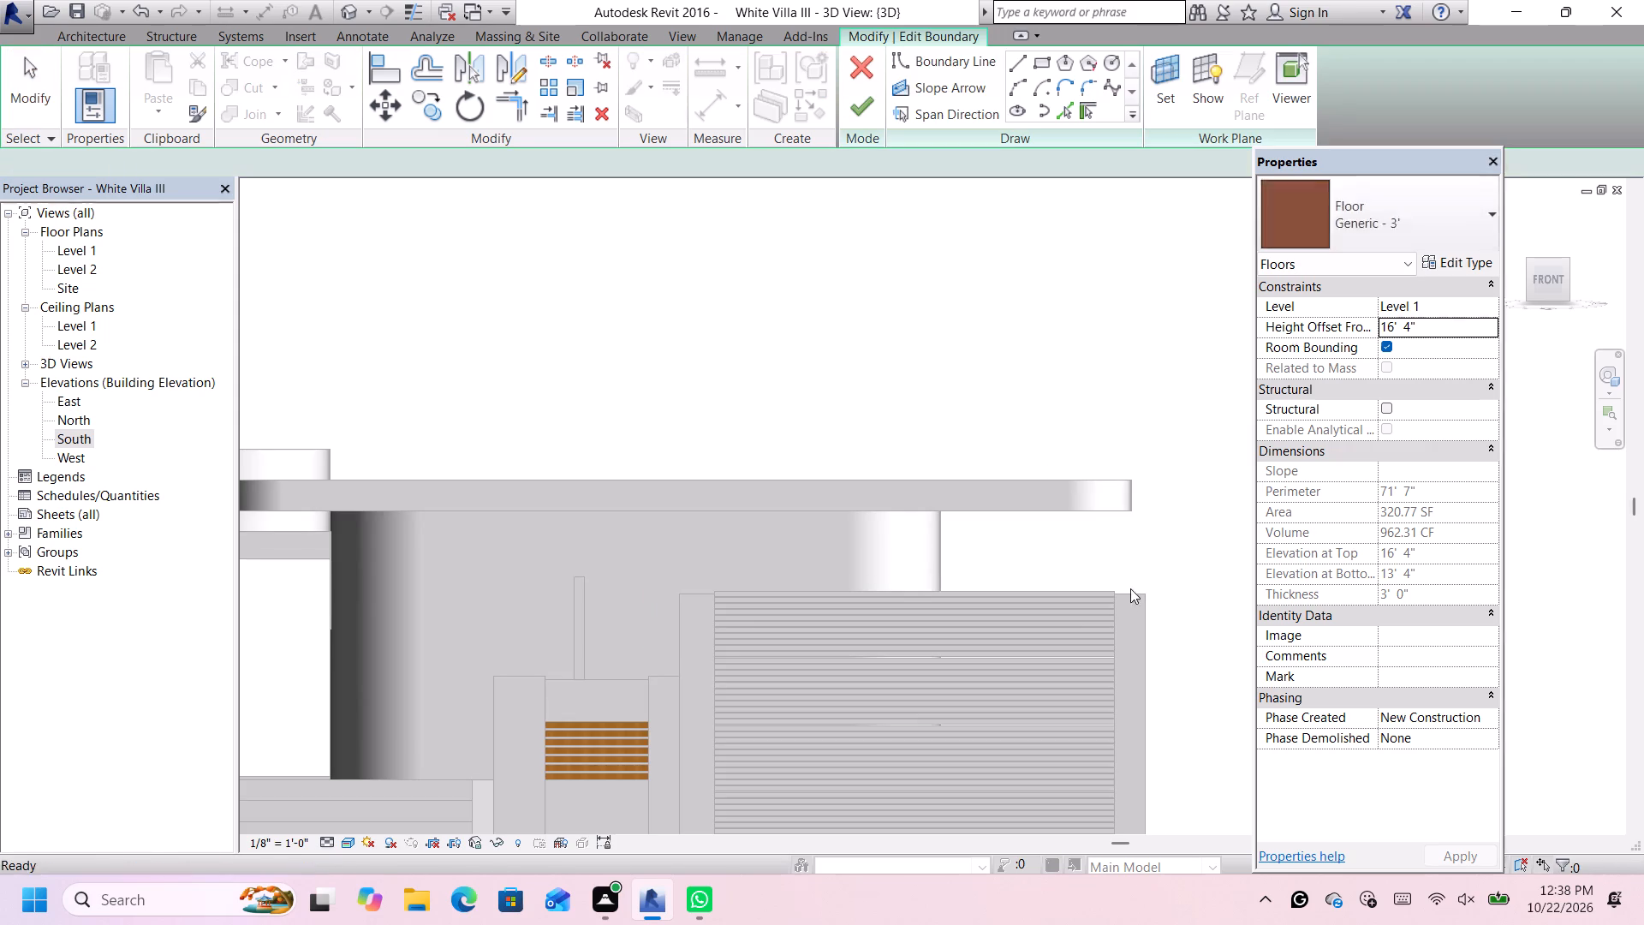
left_click(1543, 254)
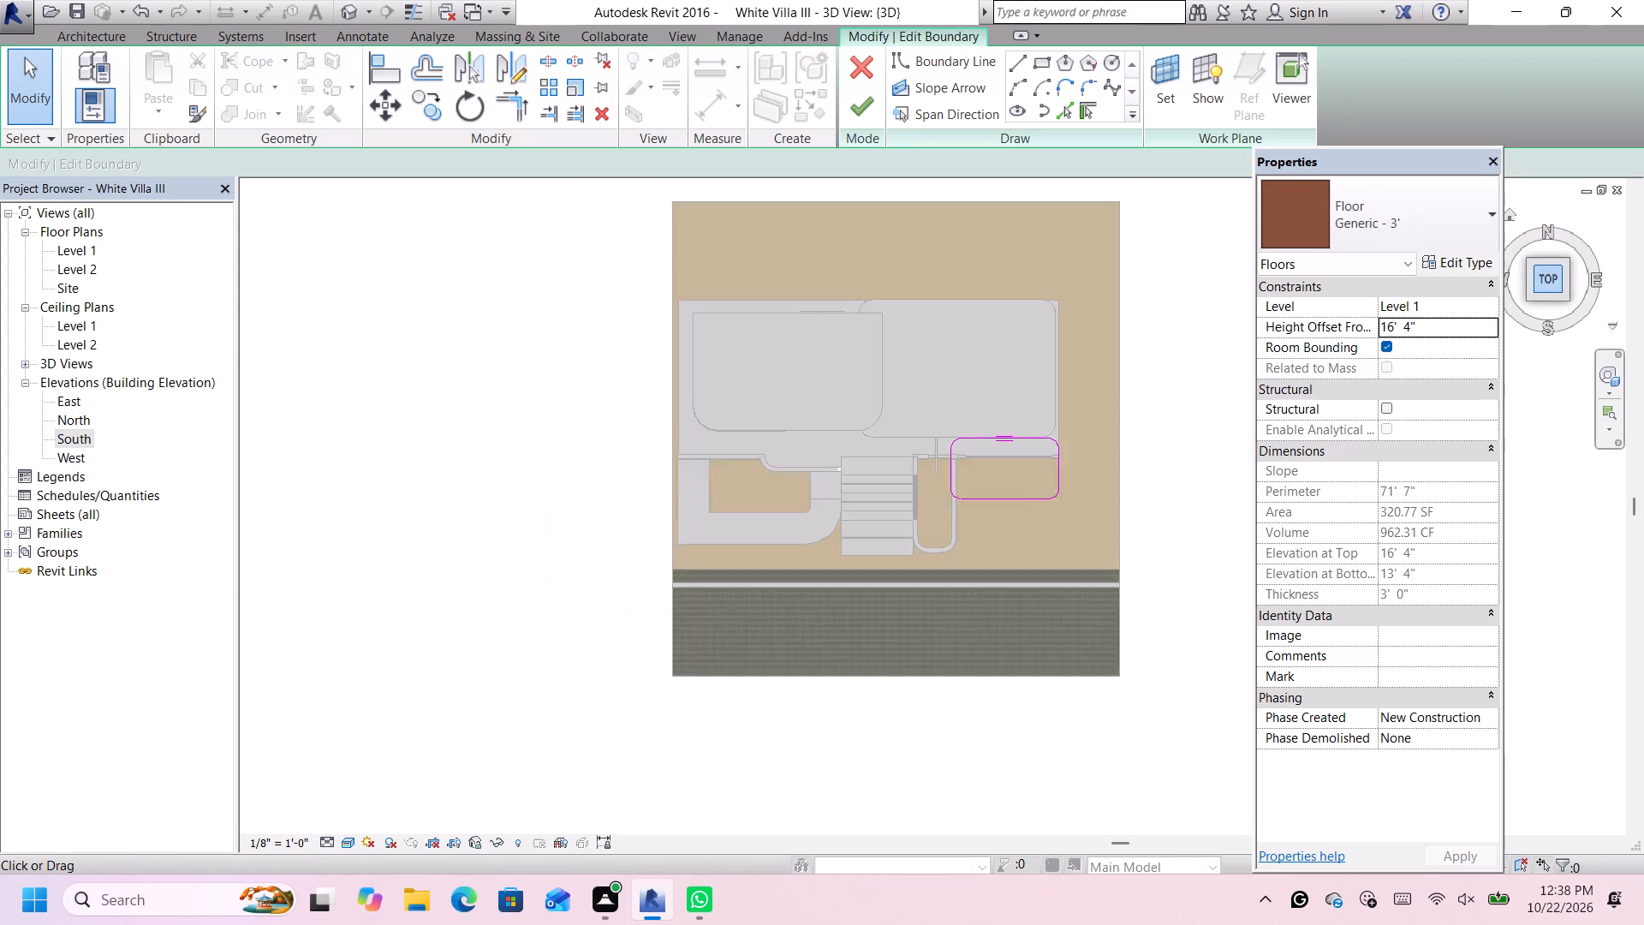
scroll(1109, 567, "up", 4)
left_click(1087, 522)
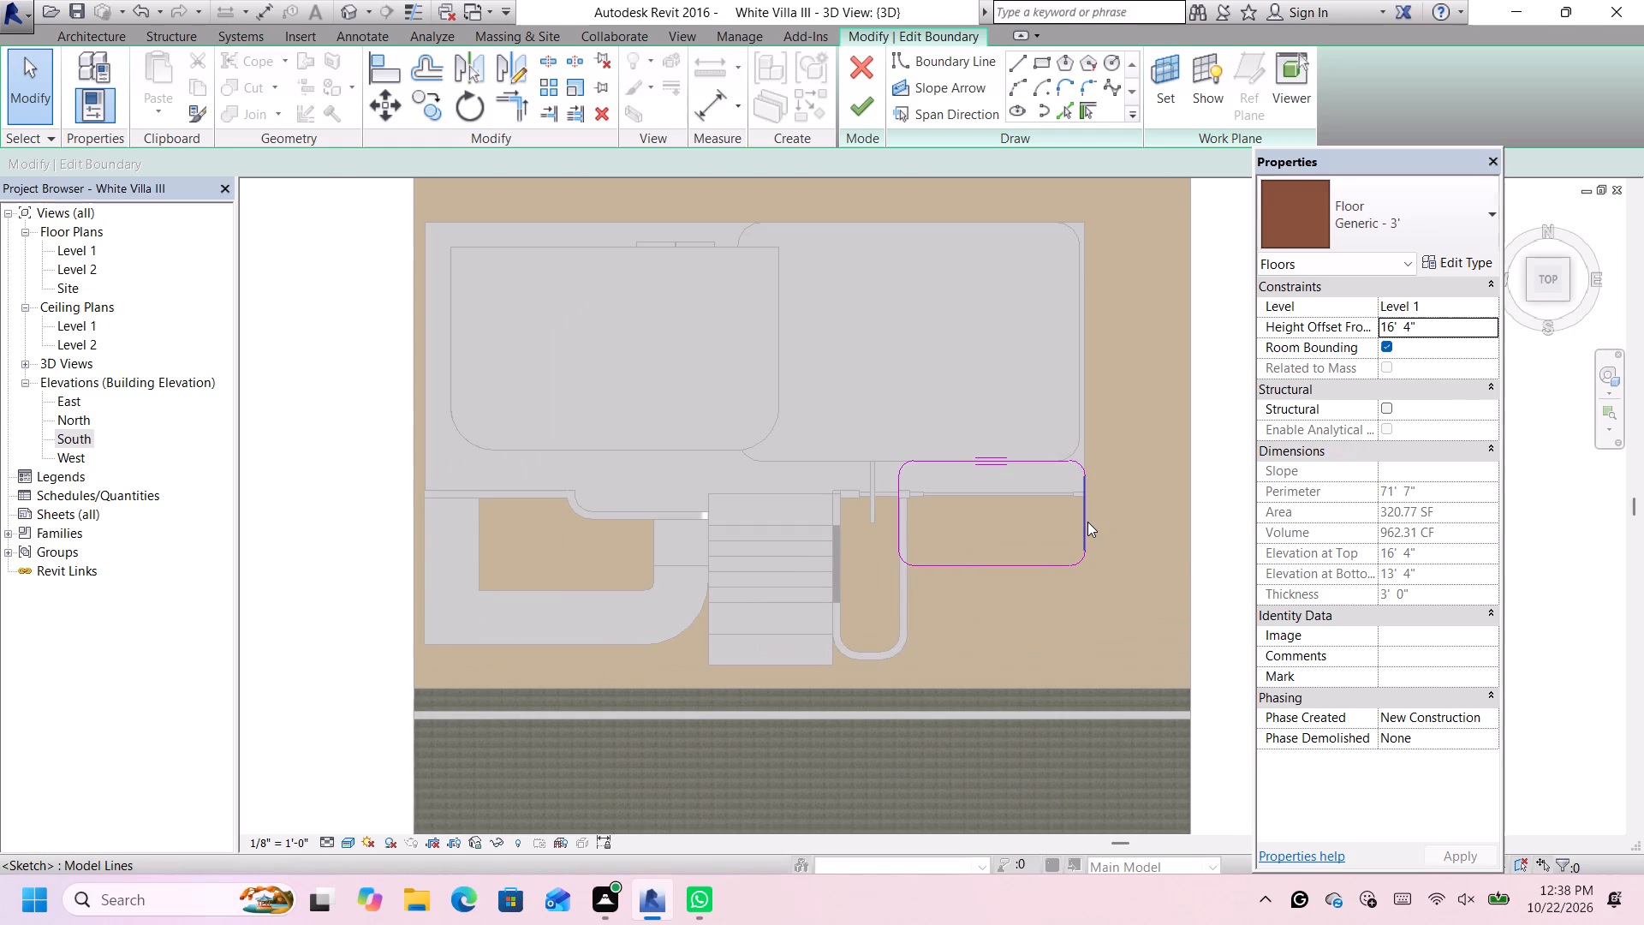
key("Right")
key("Right")
key("Right")
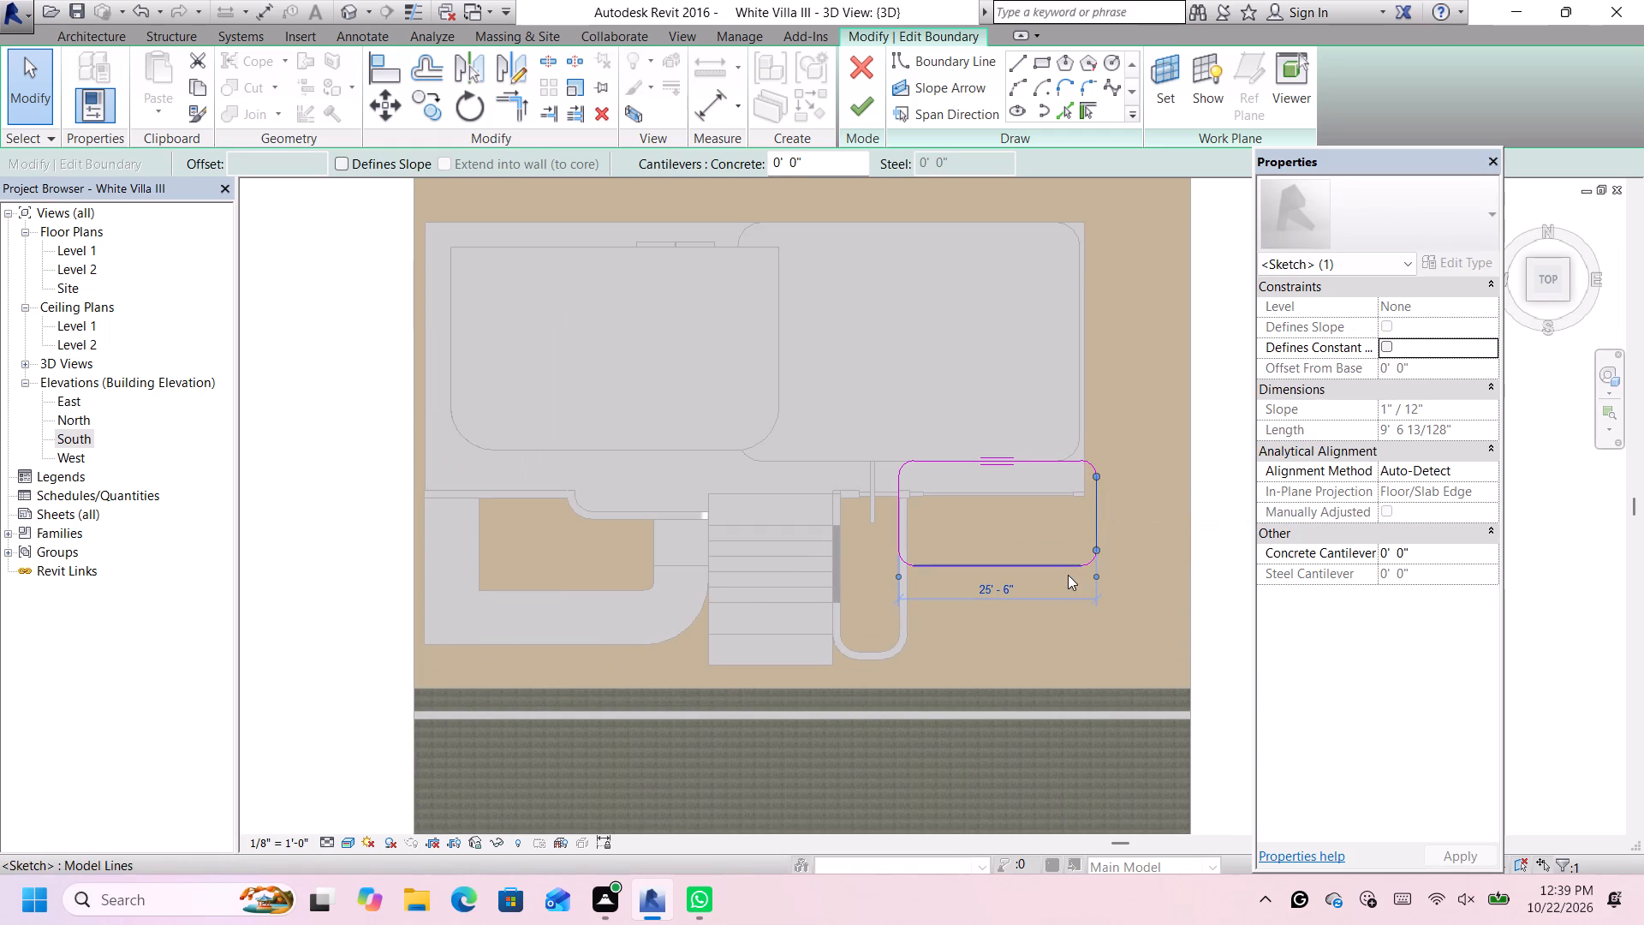
left_click(856, 110)
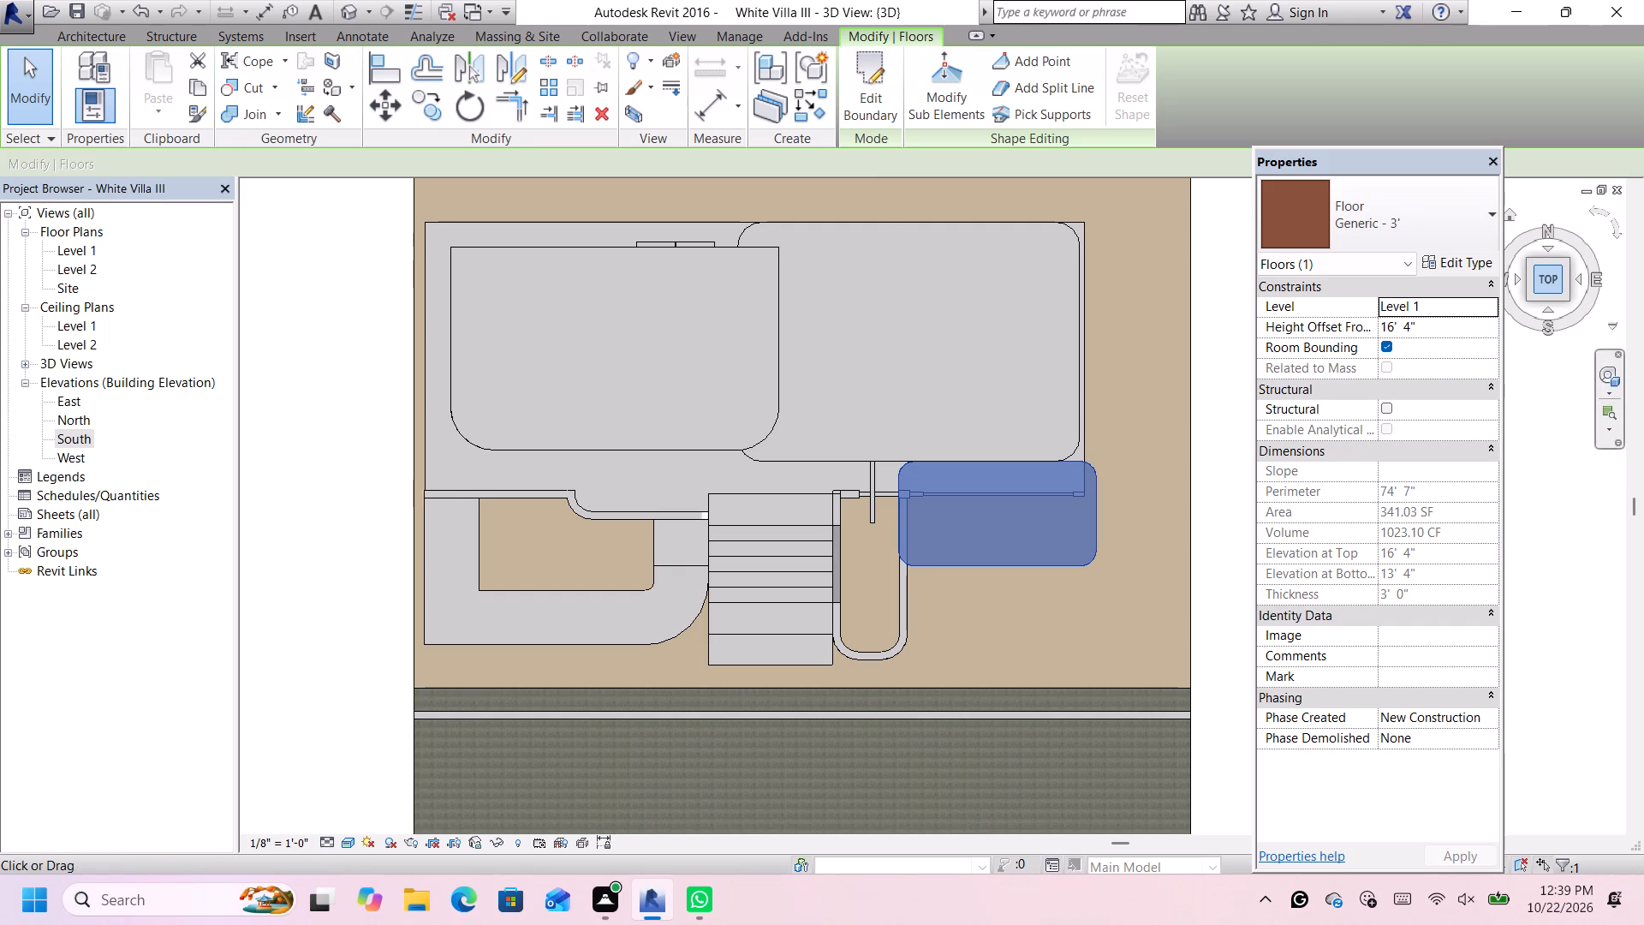
Edit the slab's boundary, dismissing the notification card, nudge its north edge about 1' 9" toward the house, and finish the sketch.
left_click(1531, 298)
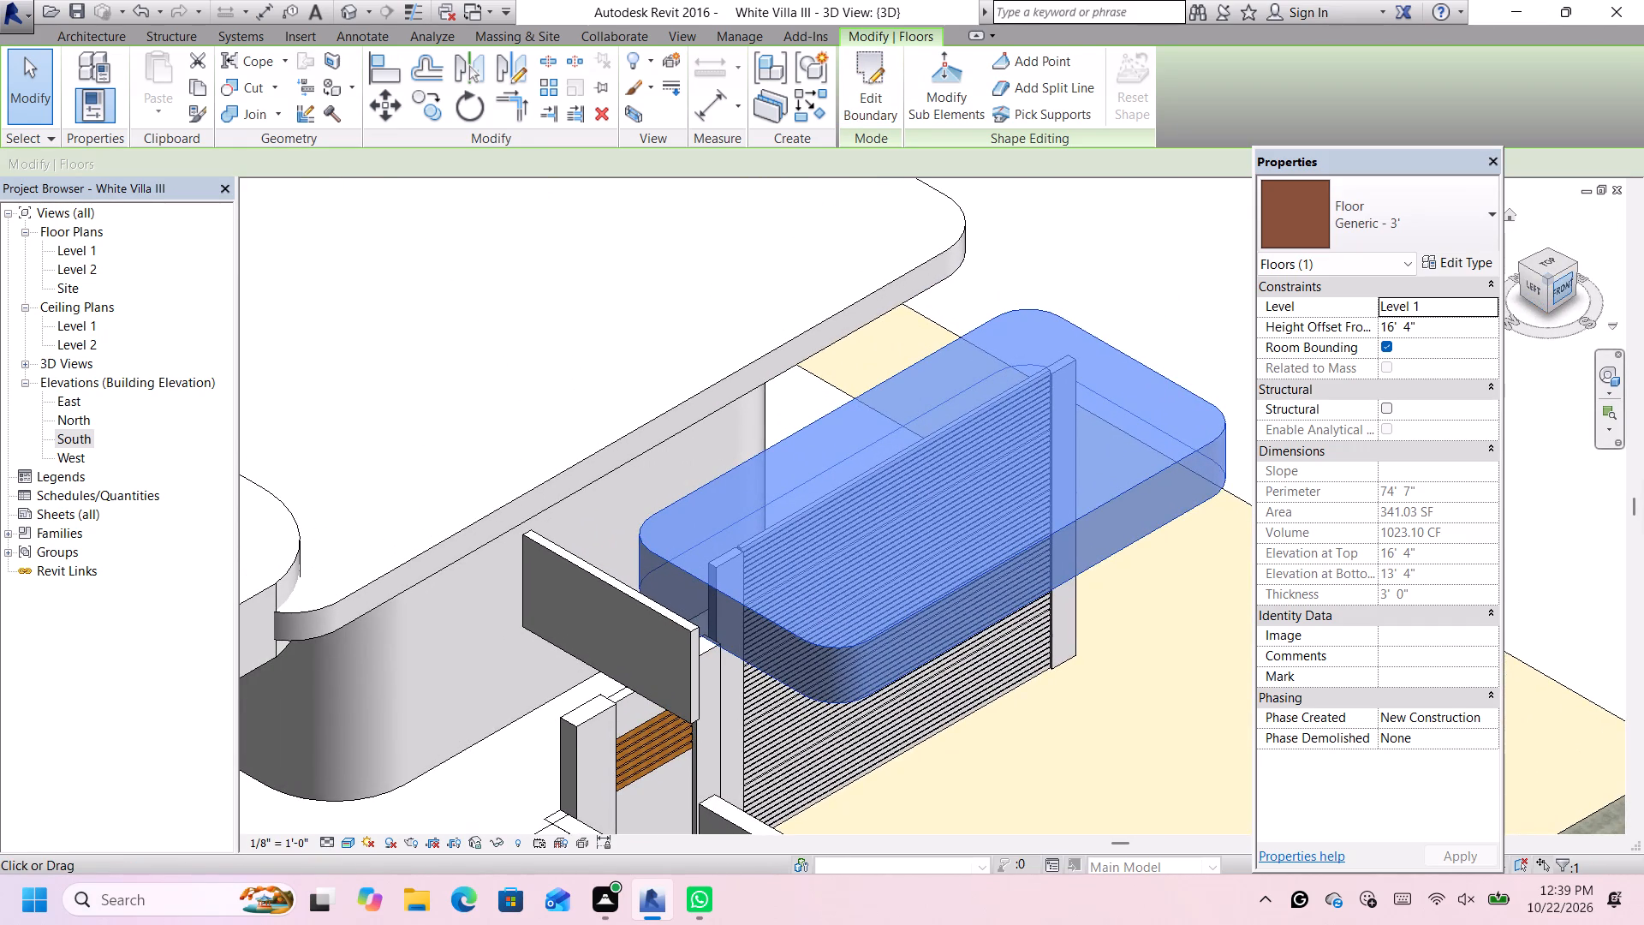
left_click(1564, 287)
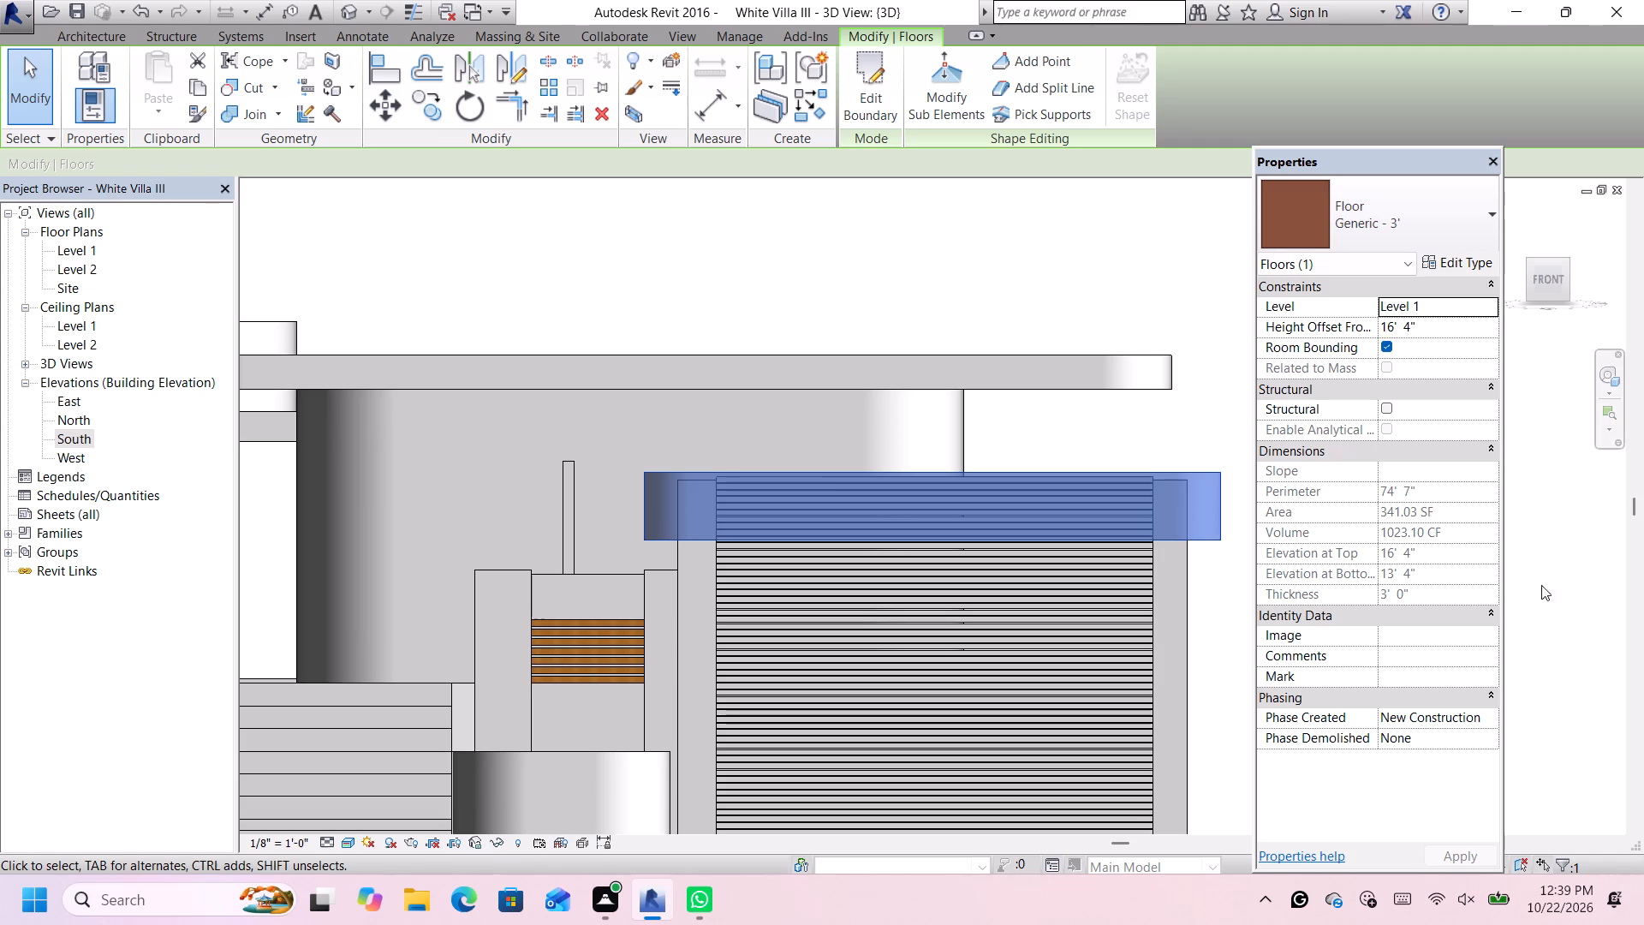
left_click(1531, 260)
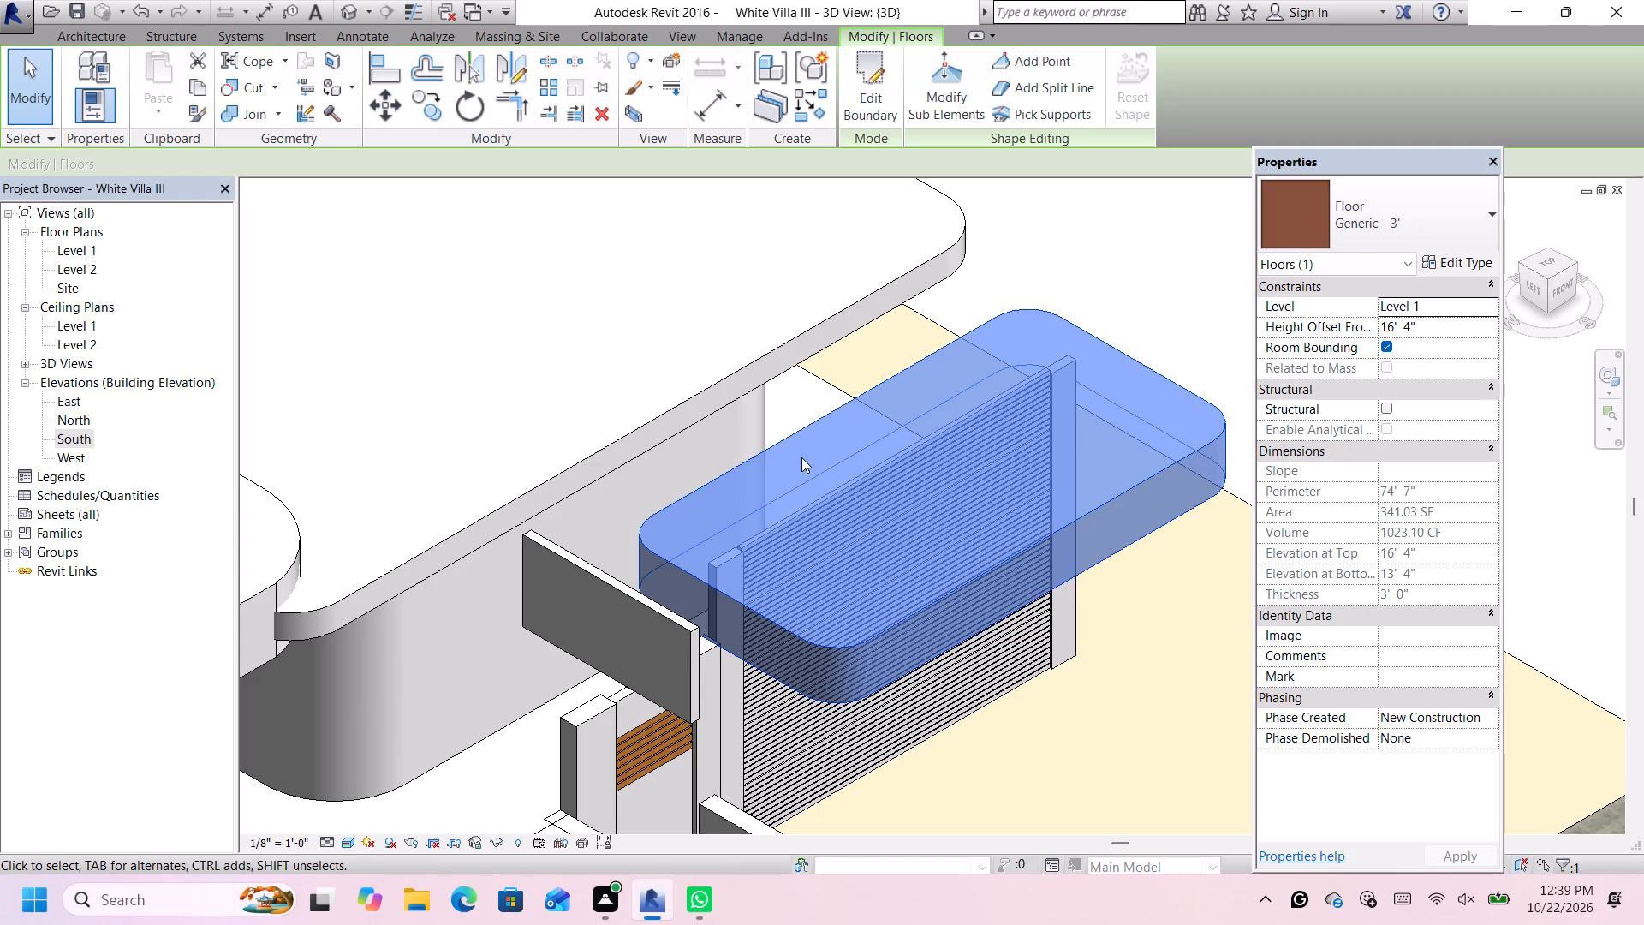
left_click(801, 460)
left_click(802, 462)
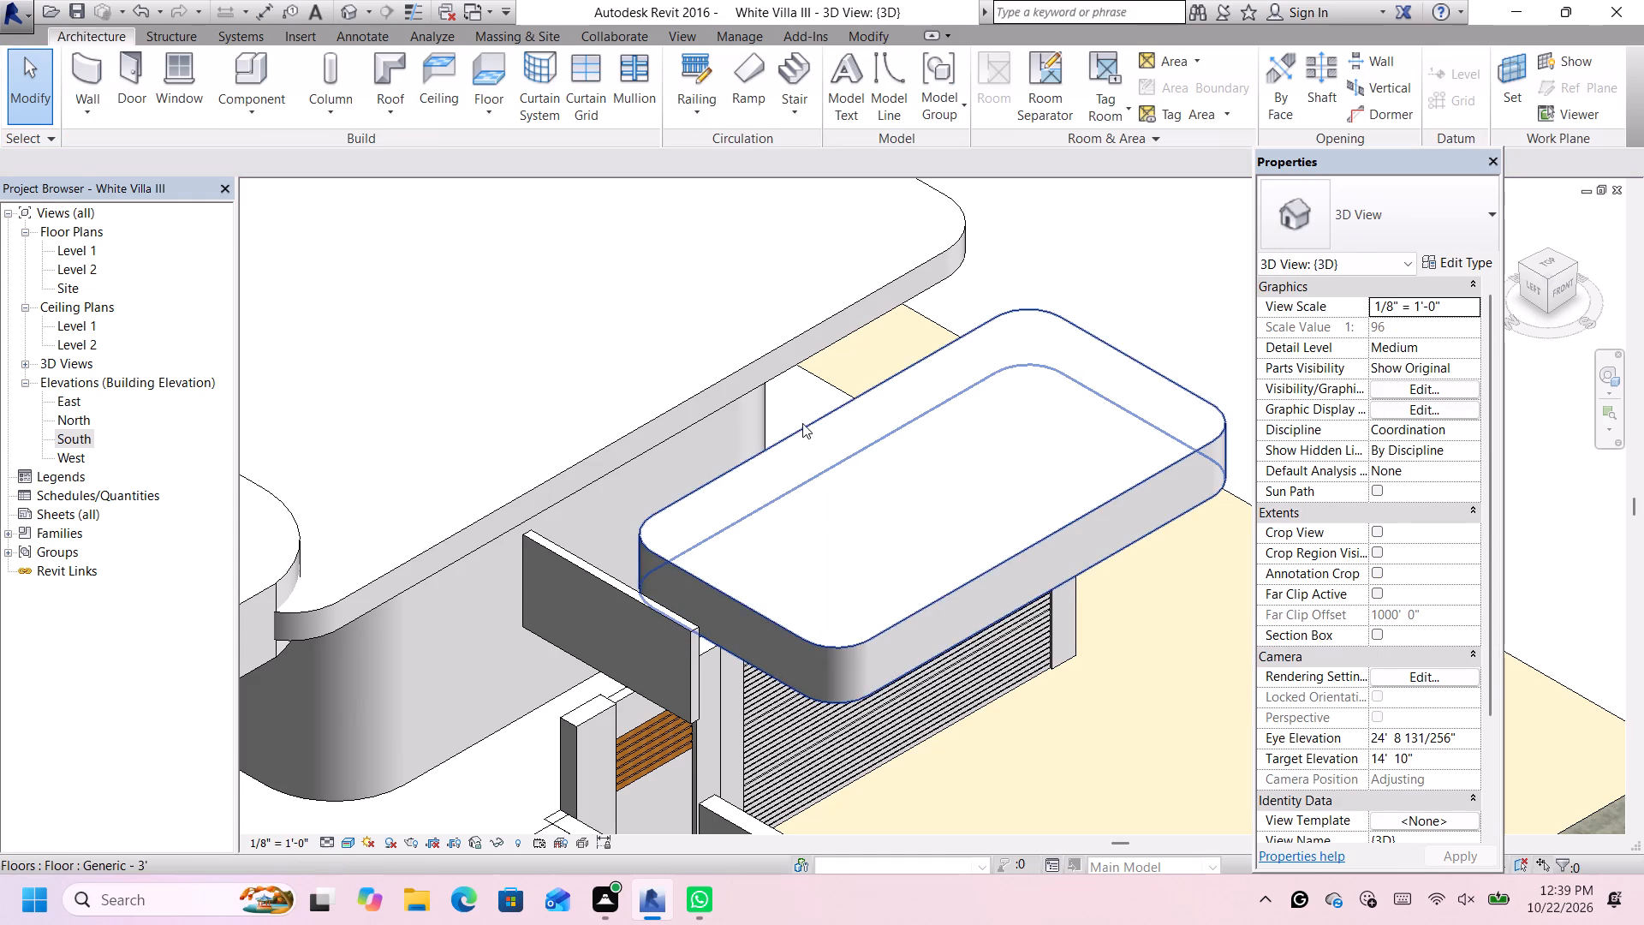
double_click(802, 422)
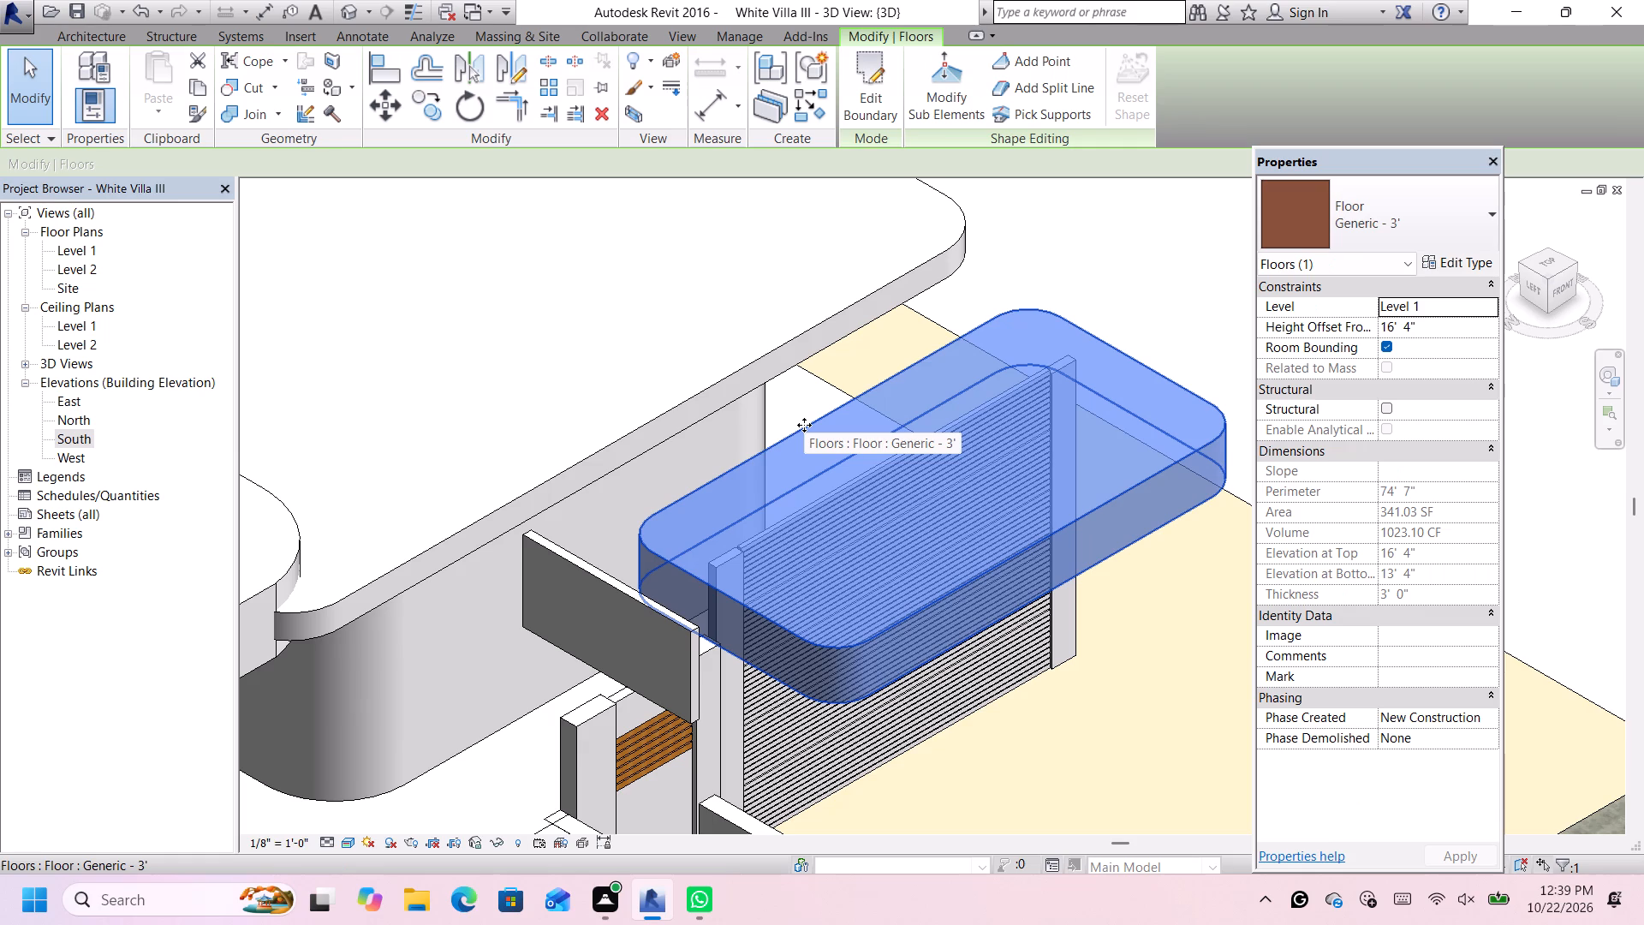
double_click(816, 441)
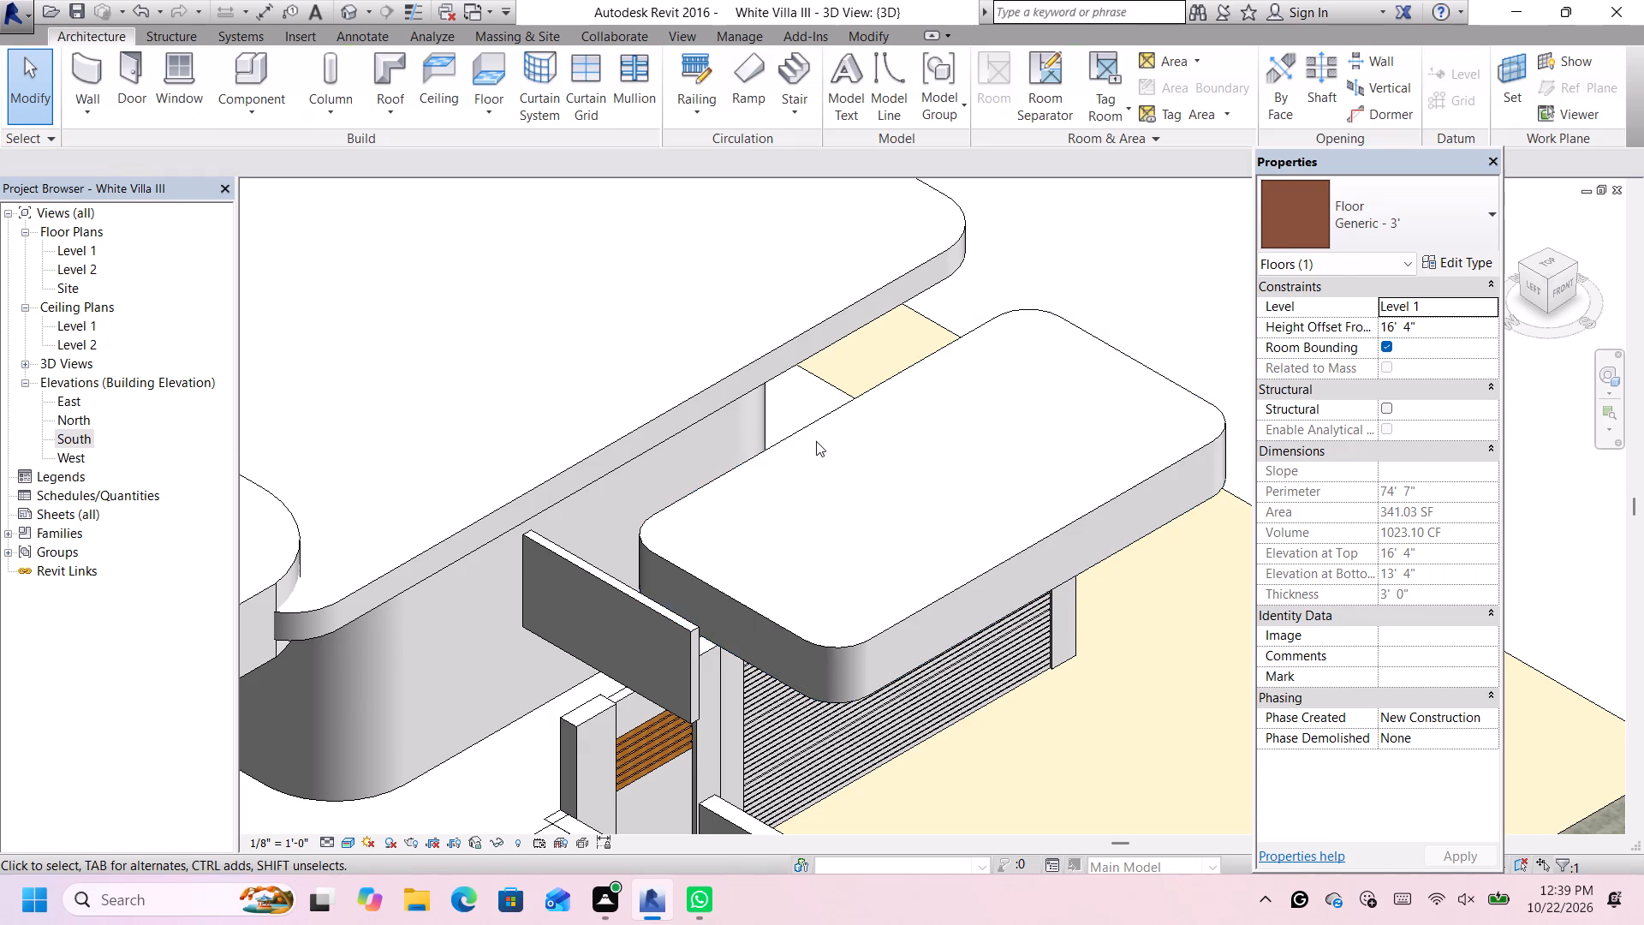
double_click(812, 429)
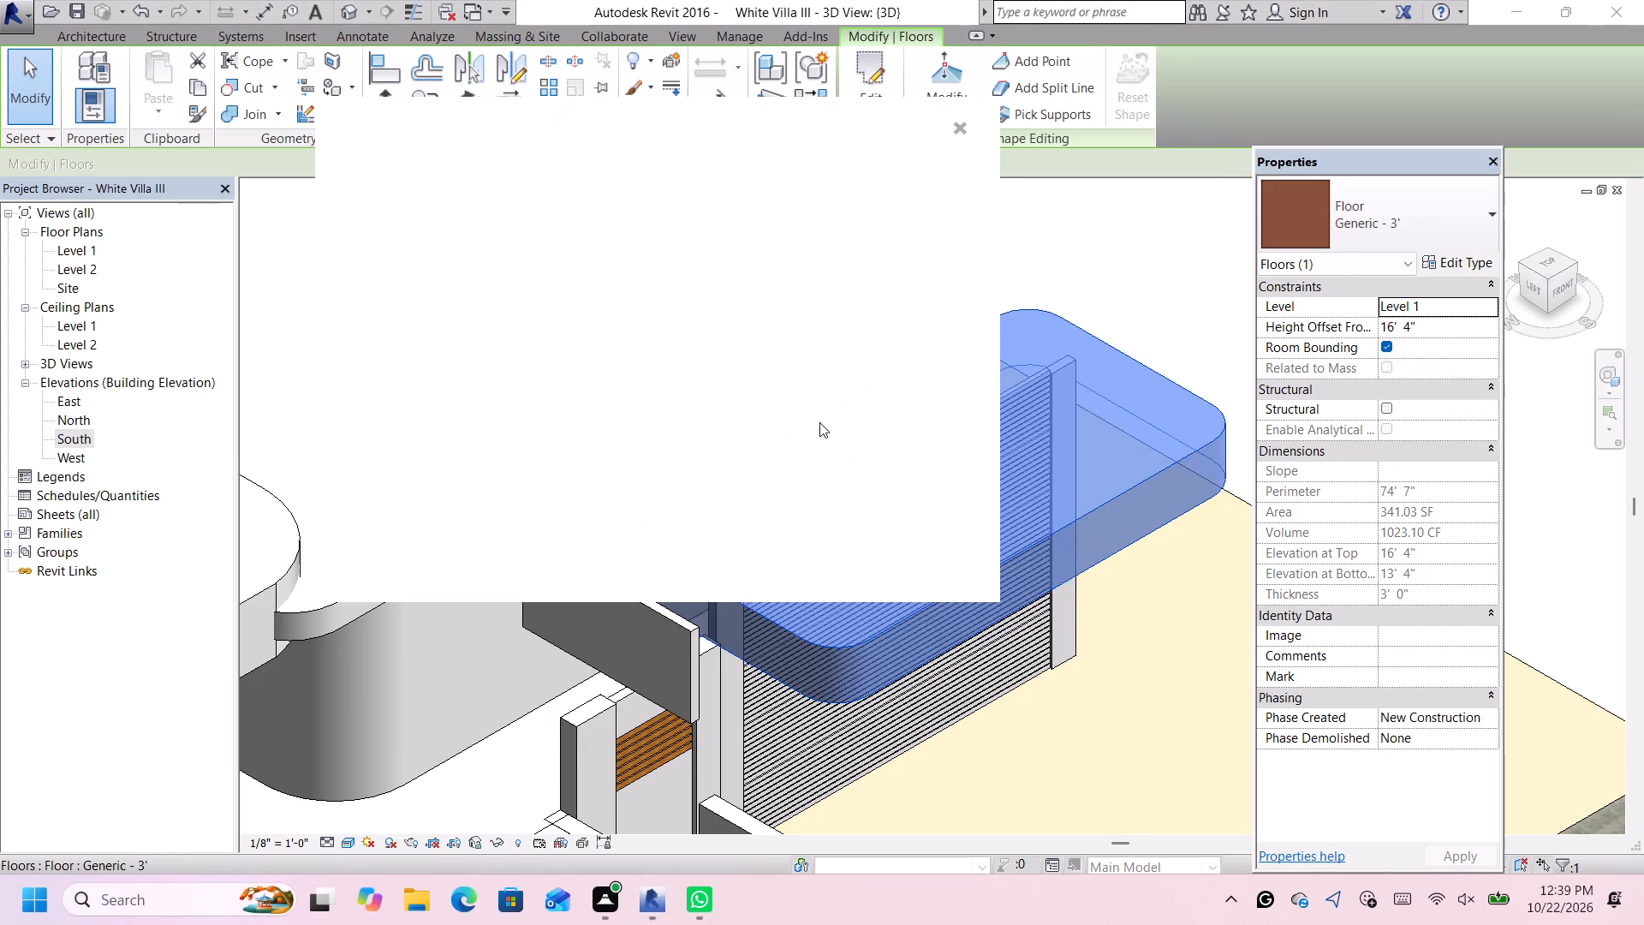
left_click(962, 124)
double_click(969, 333)
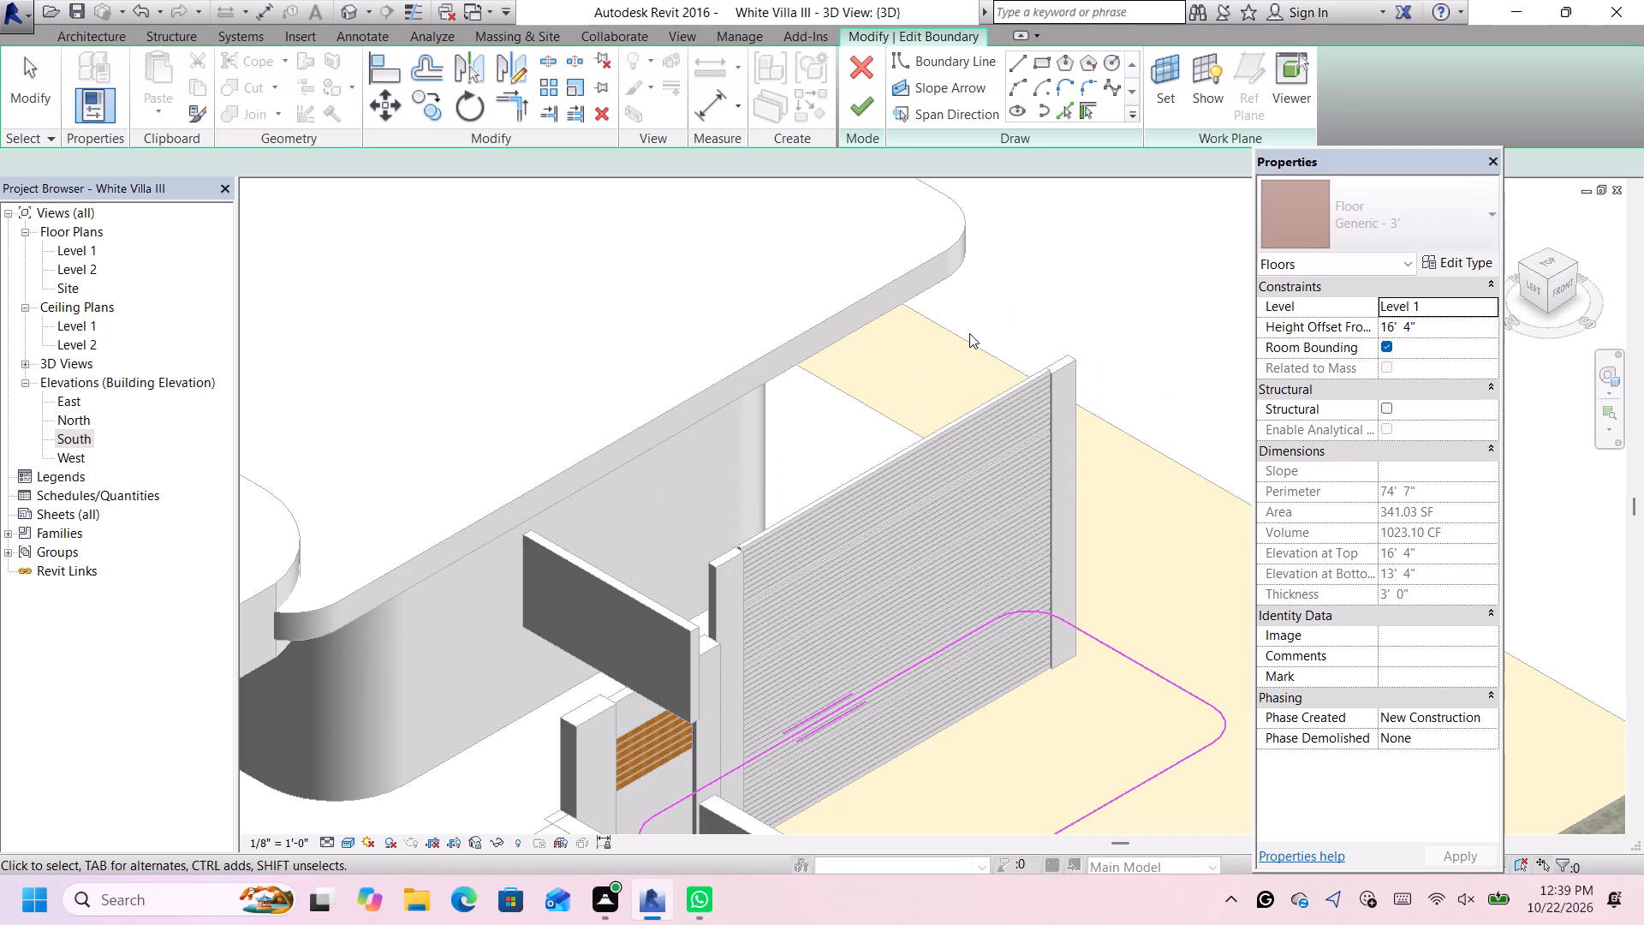
left_click(887, 677)
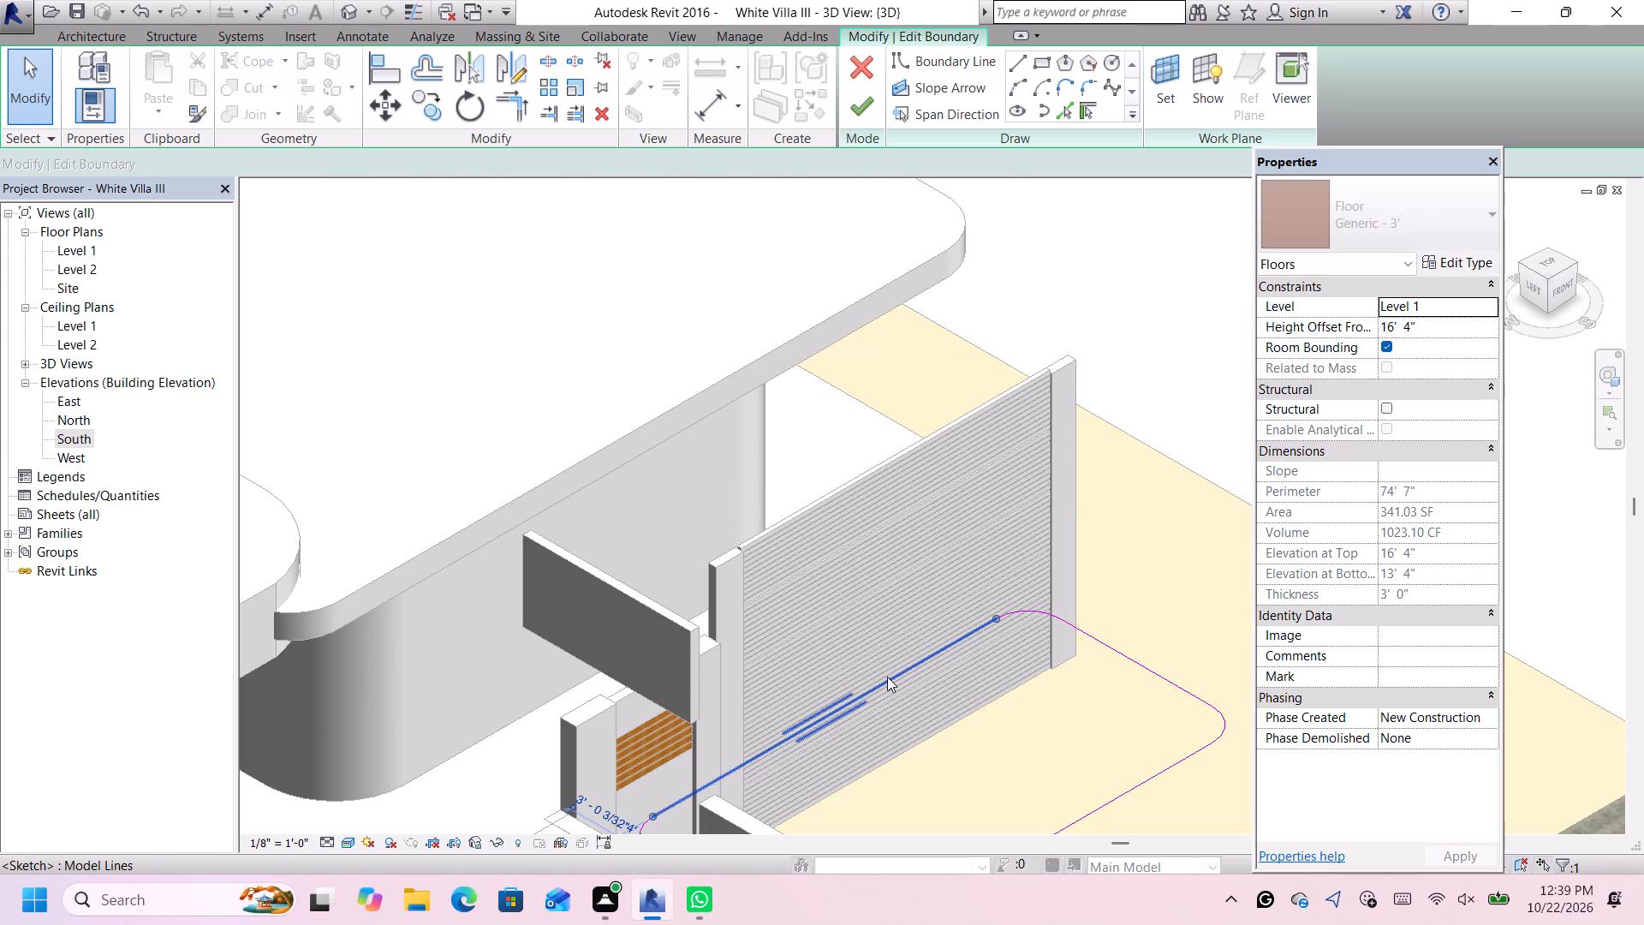
key("Up")
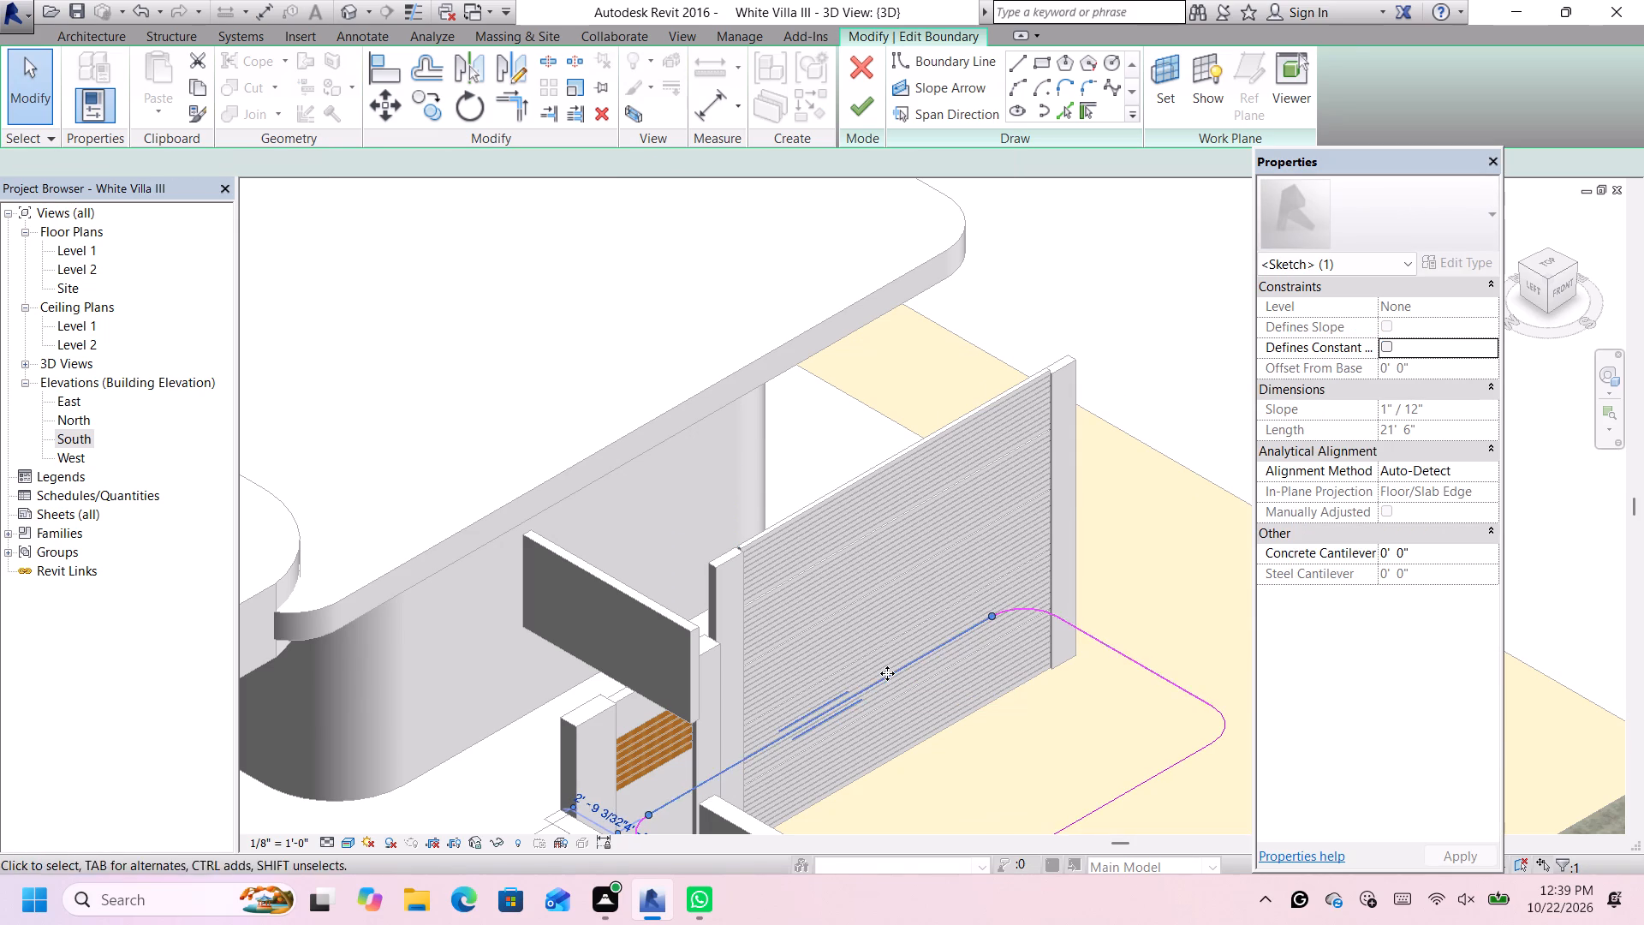
key("Up")
key("Up")
key("Up")
key("Up")
key("Up")
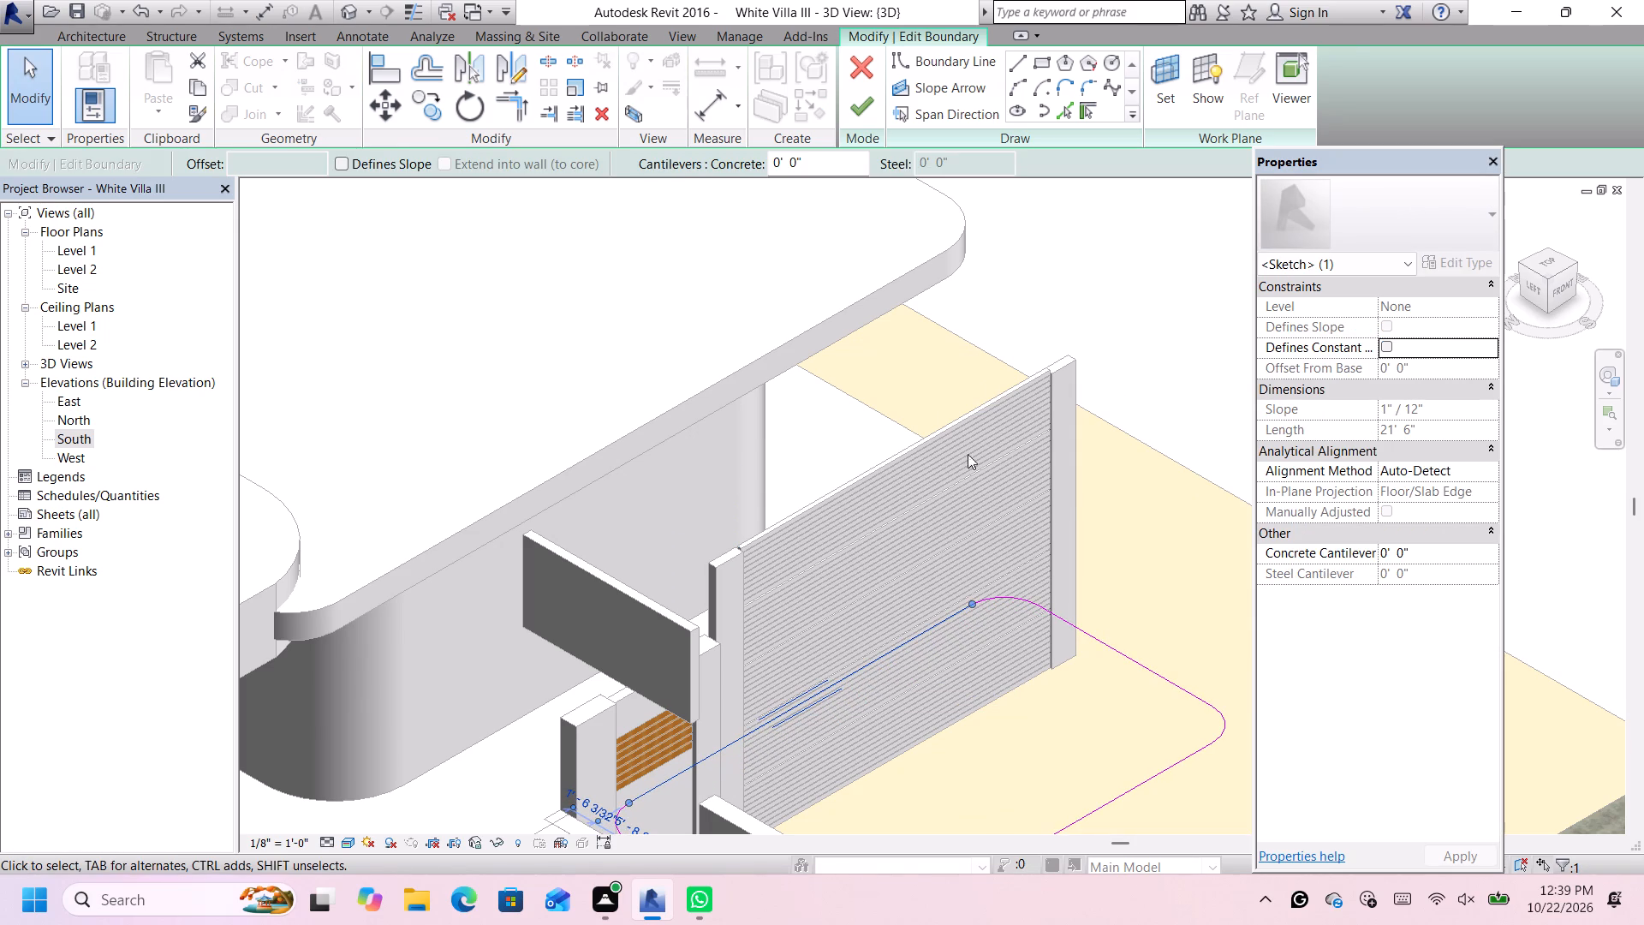
key("Up")
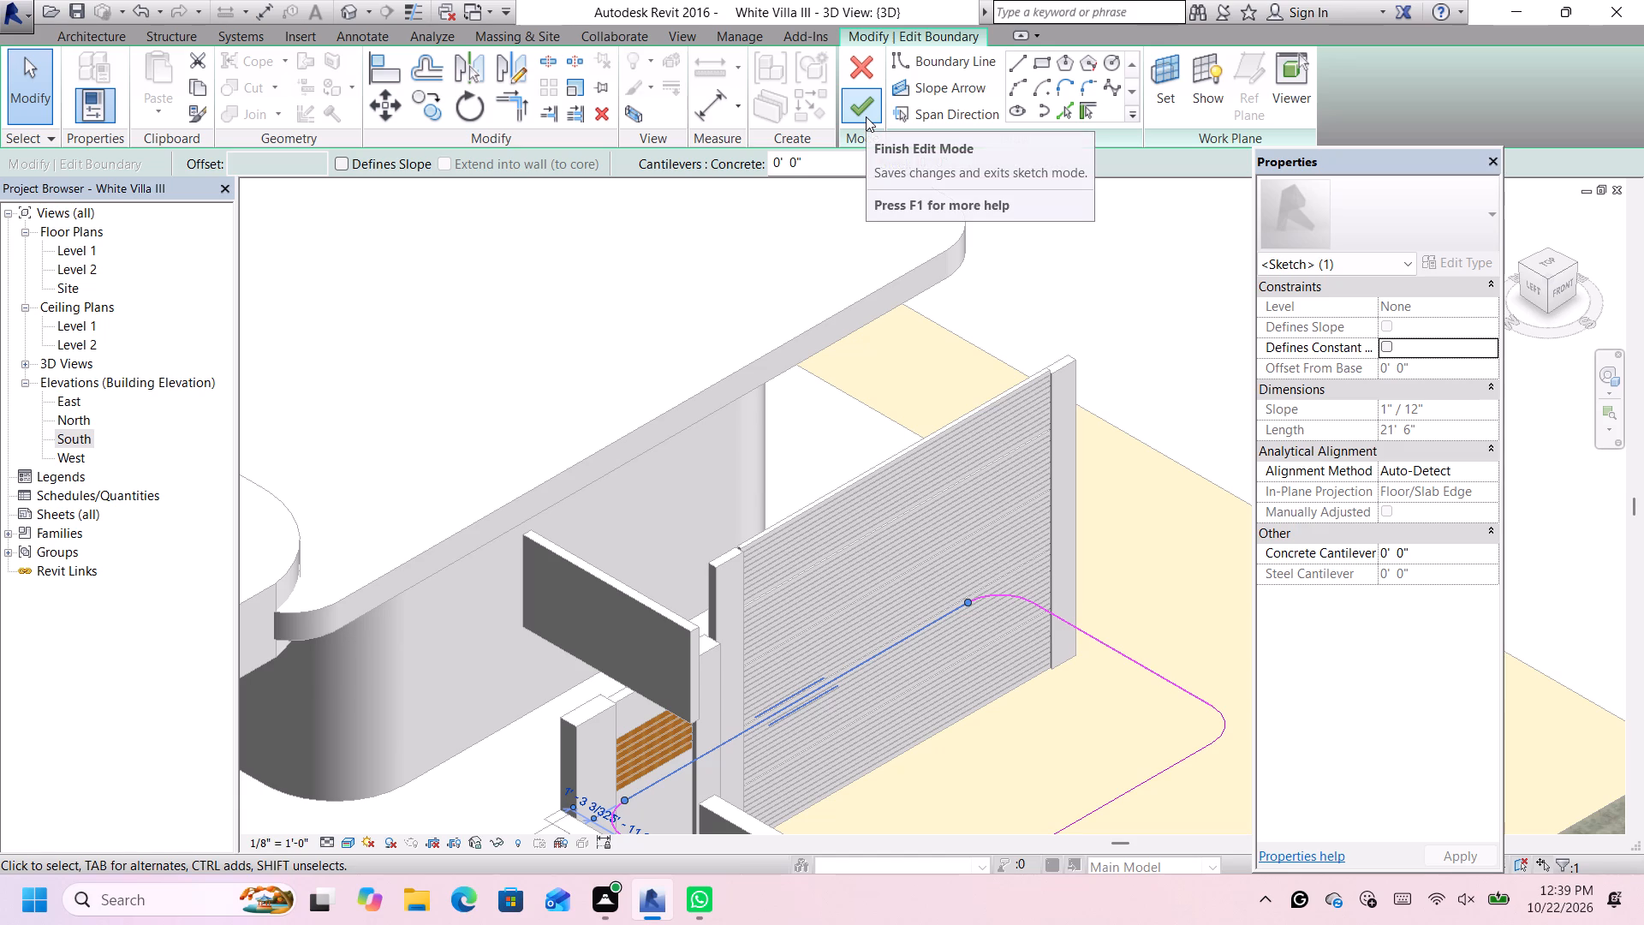
left_click(866, 116)
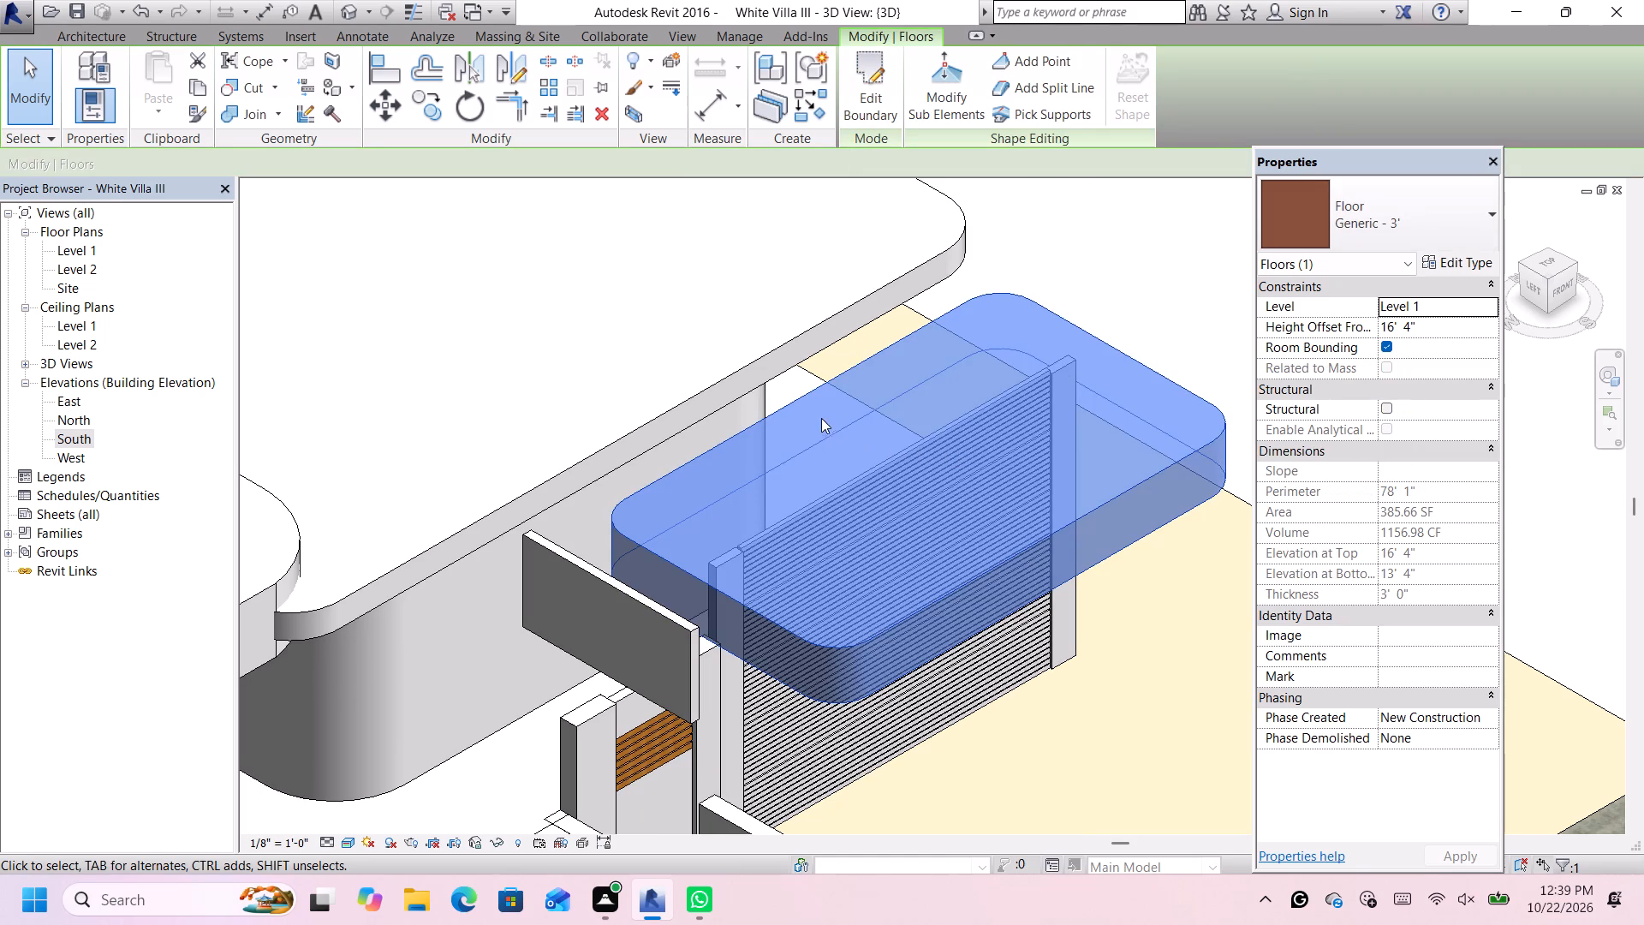
Edit the slab's boundary again, nudging its north edge about 8" closer to the house, and finish the sketch.
scroll(799, 406, "up", 1)
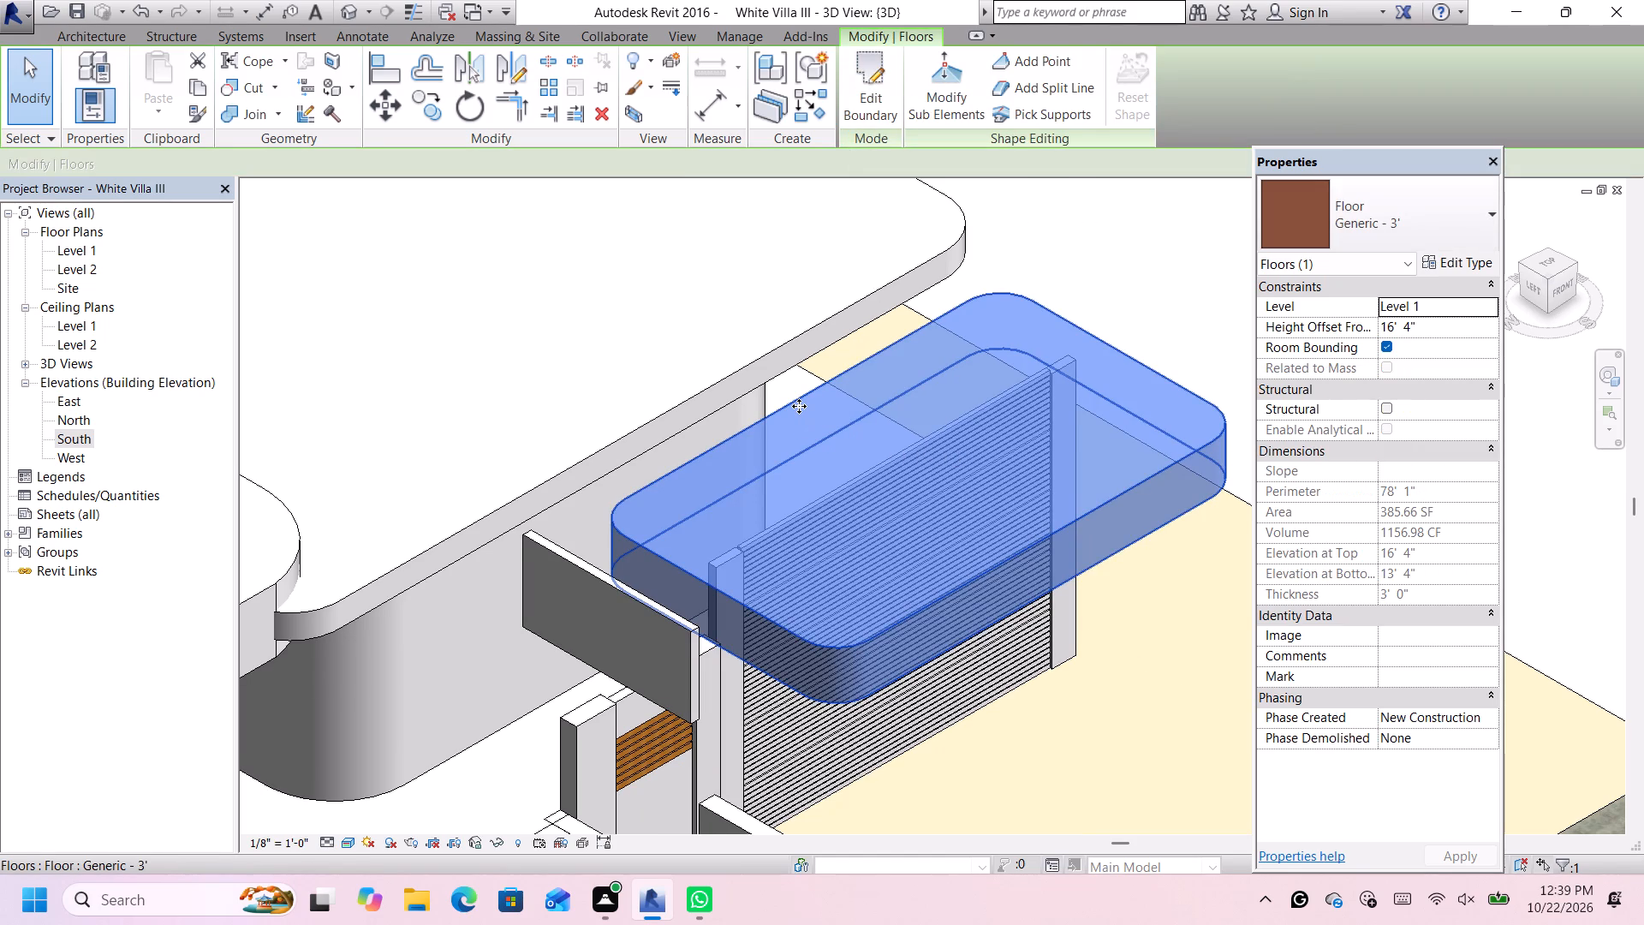
triple_click(801, 406)
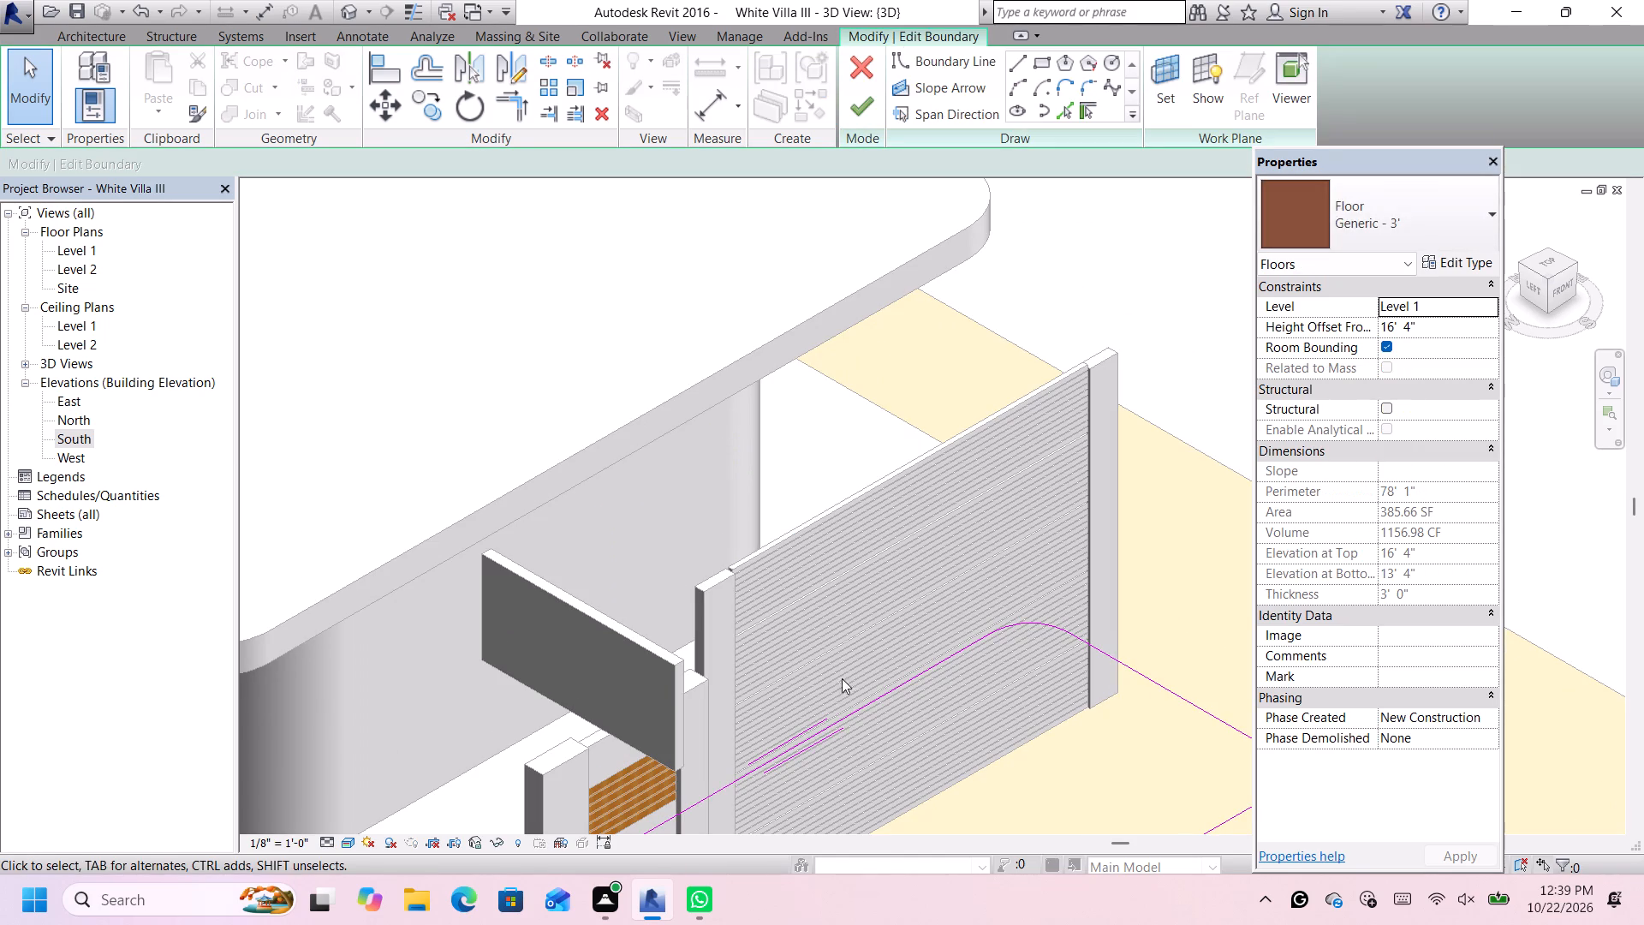
left_click(843, 709)
key("Up")
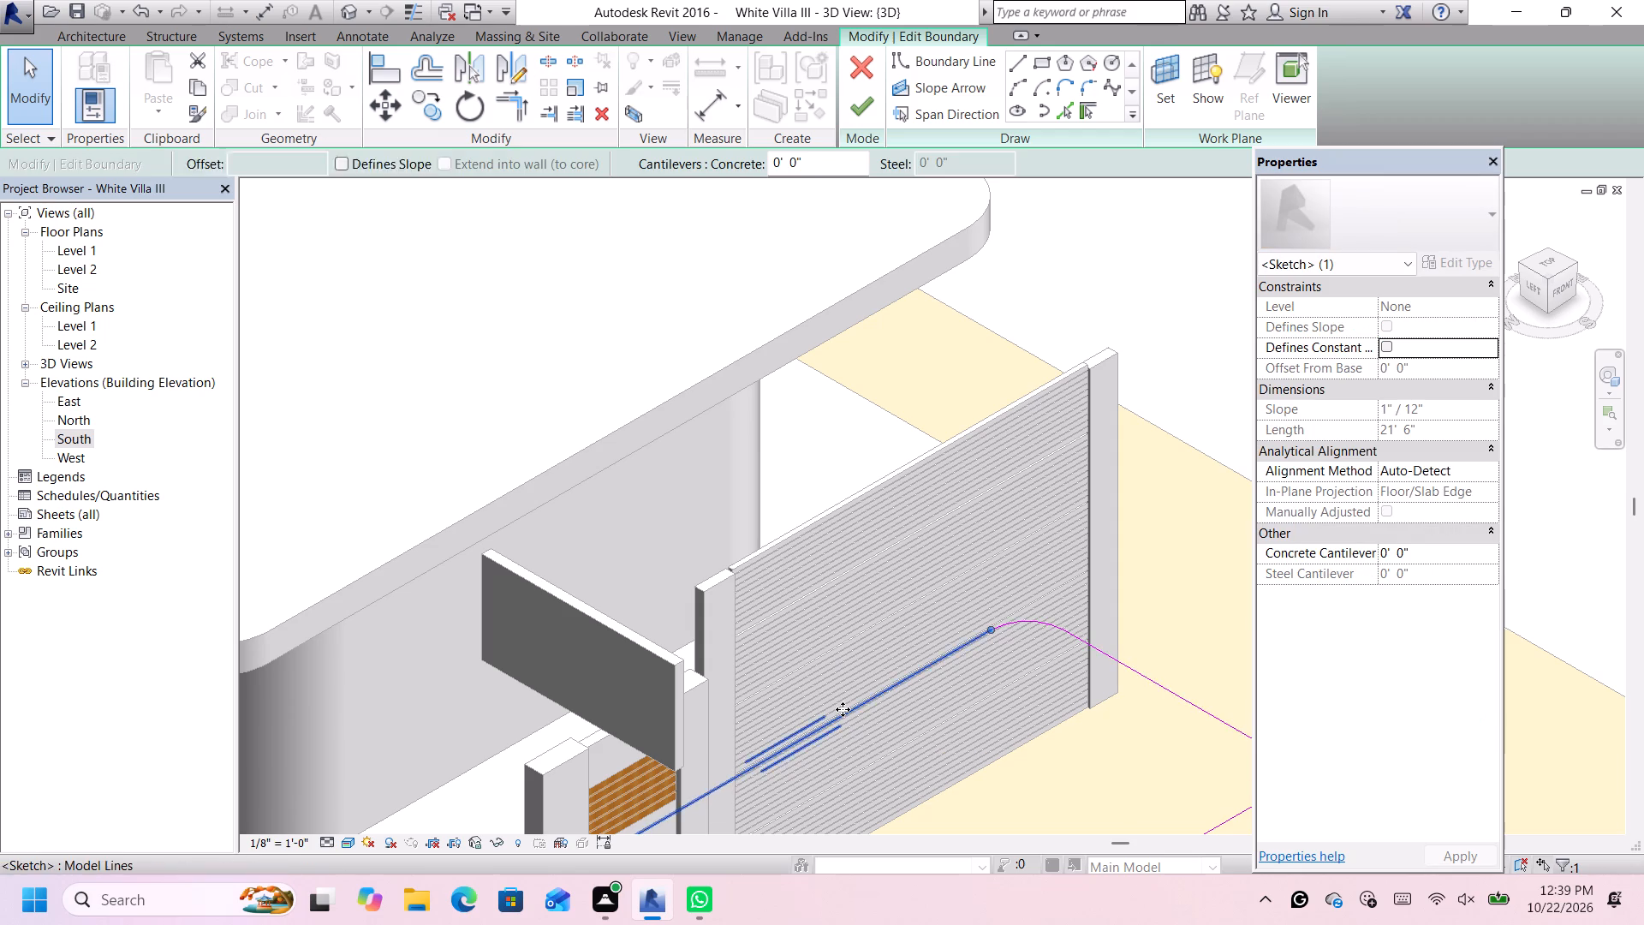
key("Up")
key("Up")
key("Up")
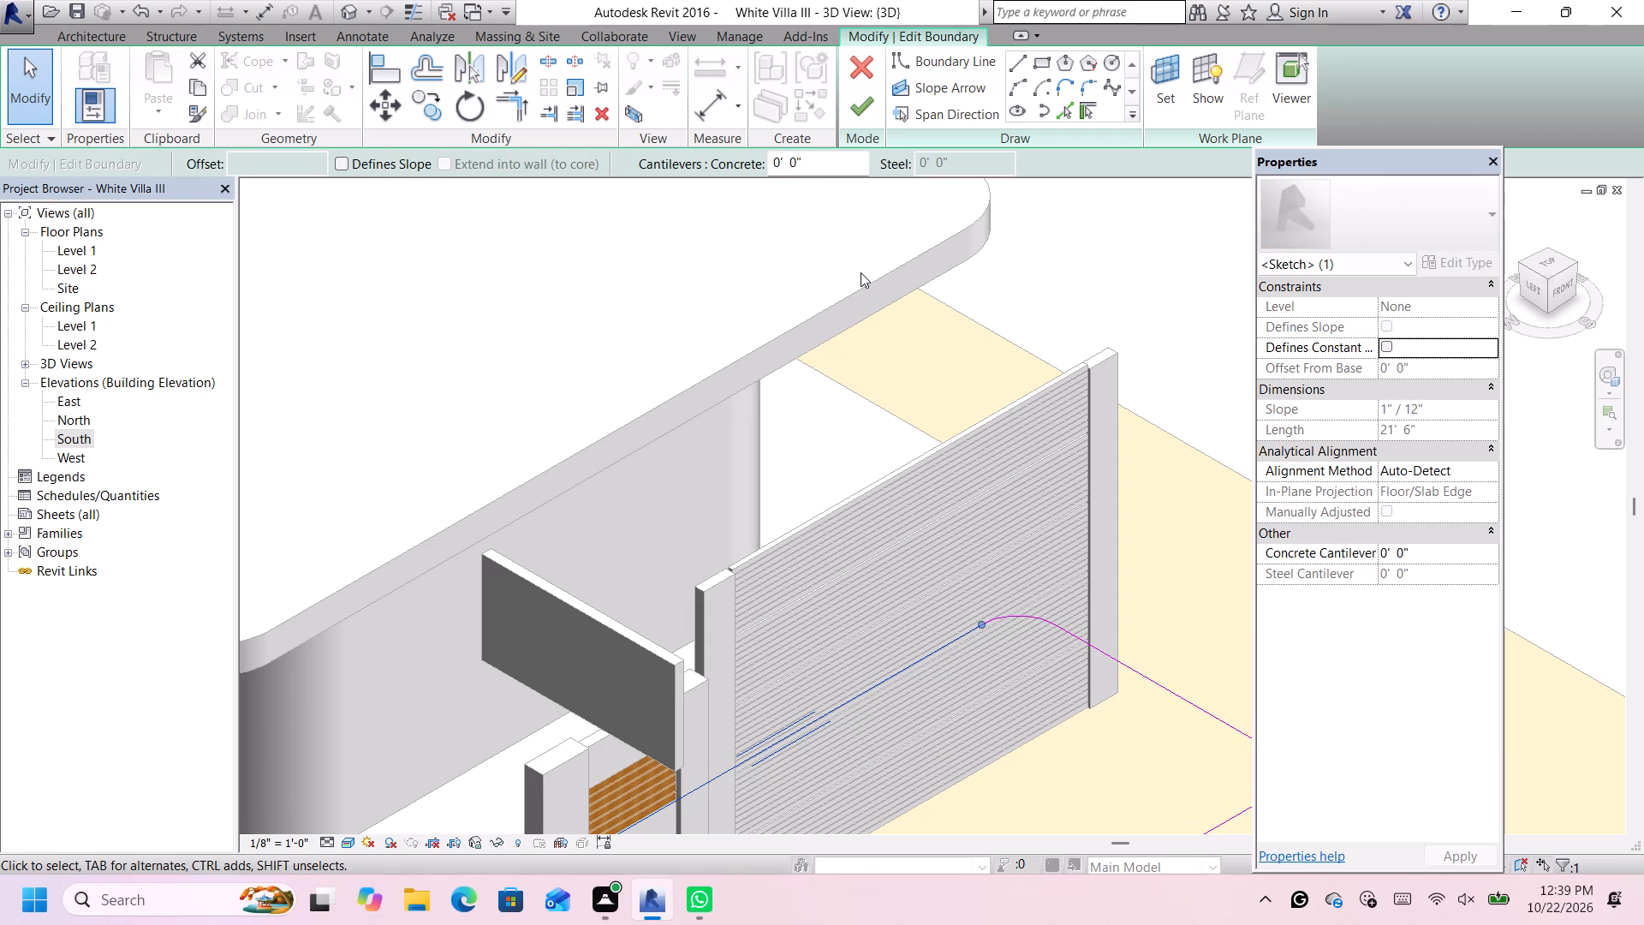
left_click(860, 120)
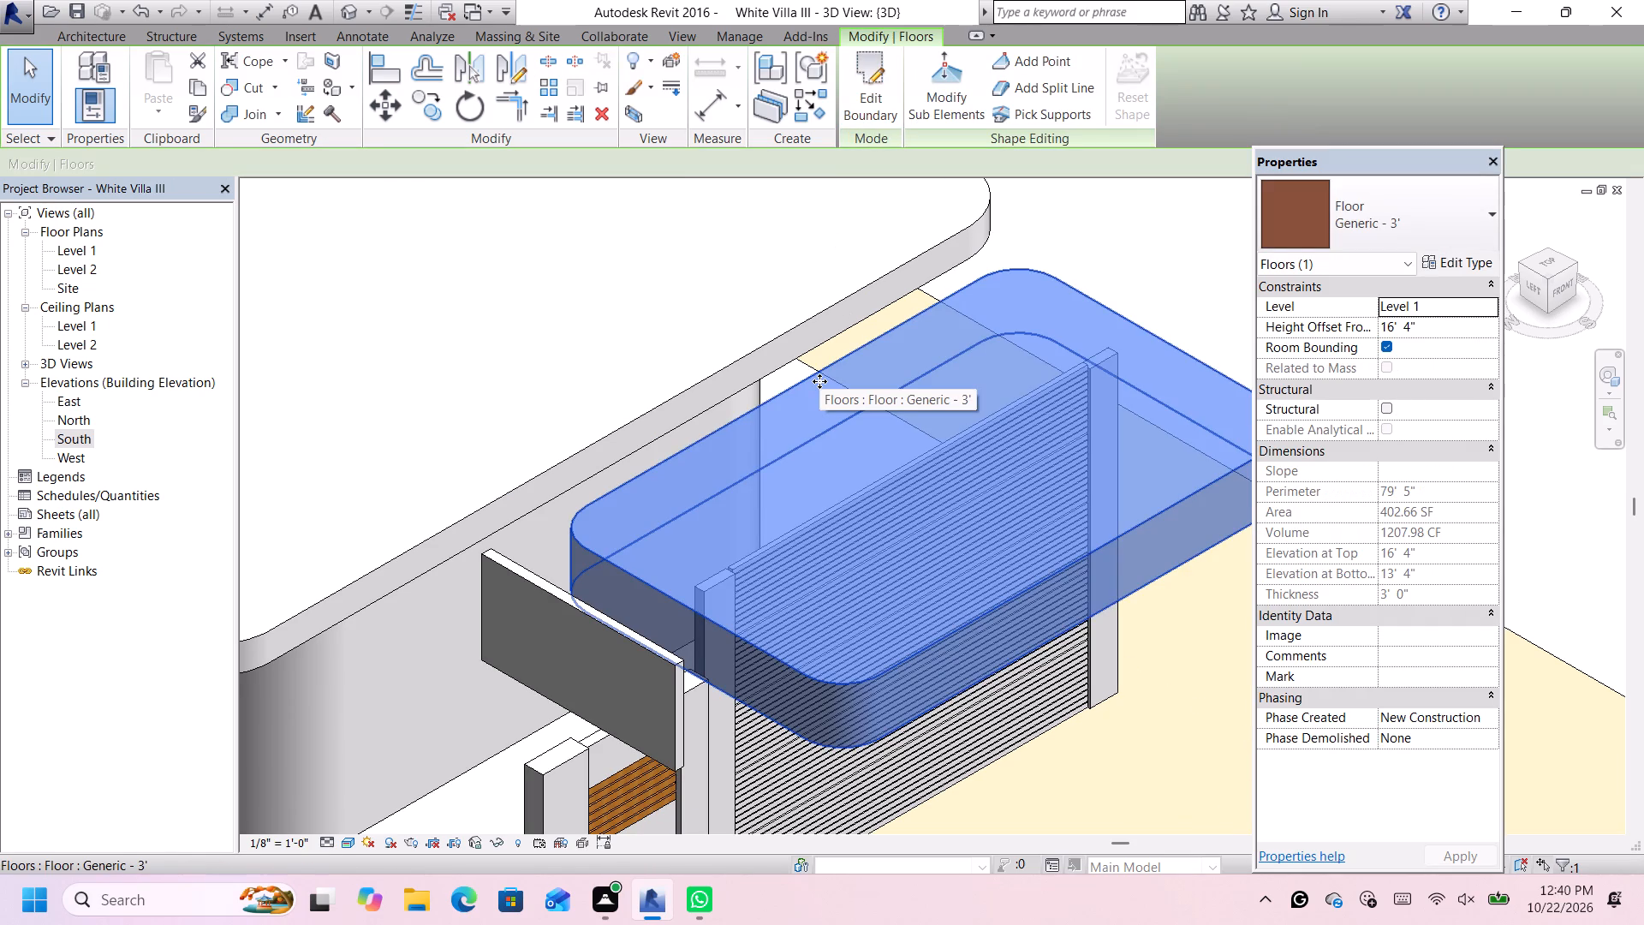
Extend the slab's north boundary edge about another 8" toward the house wall and finish the sketch.
scroll(819, 381, "down", 1)
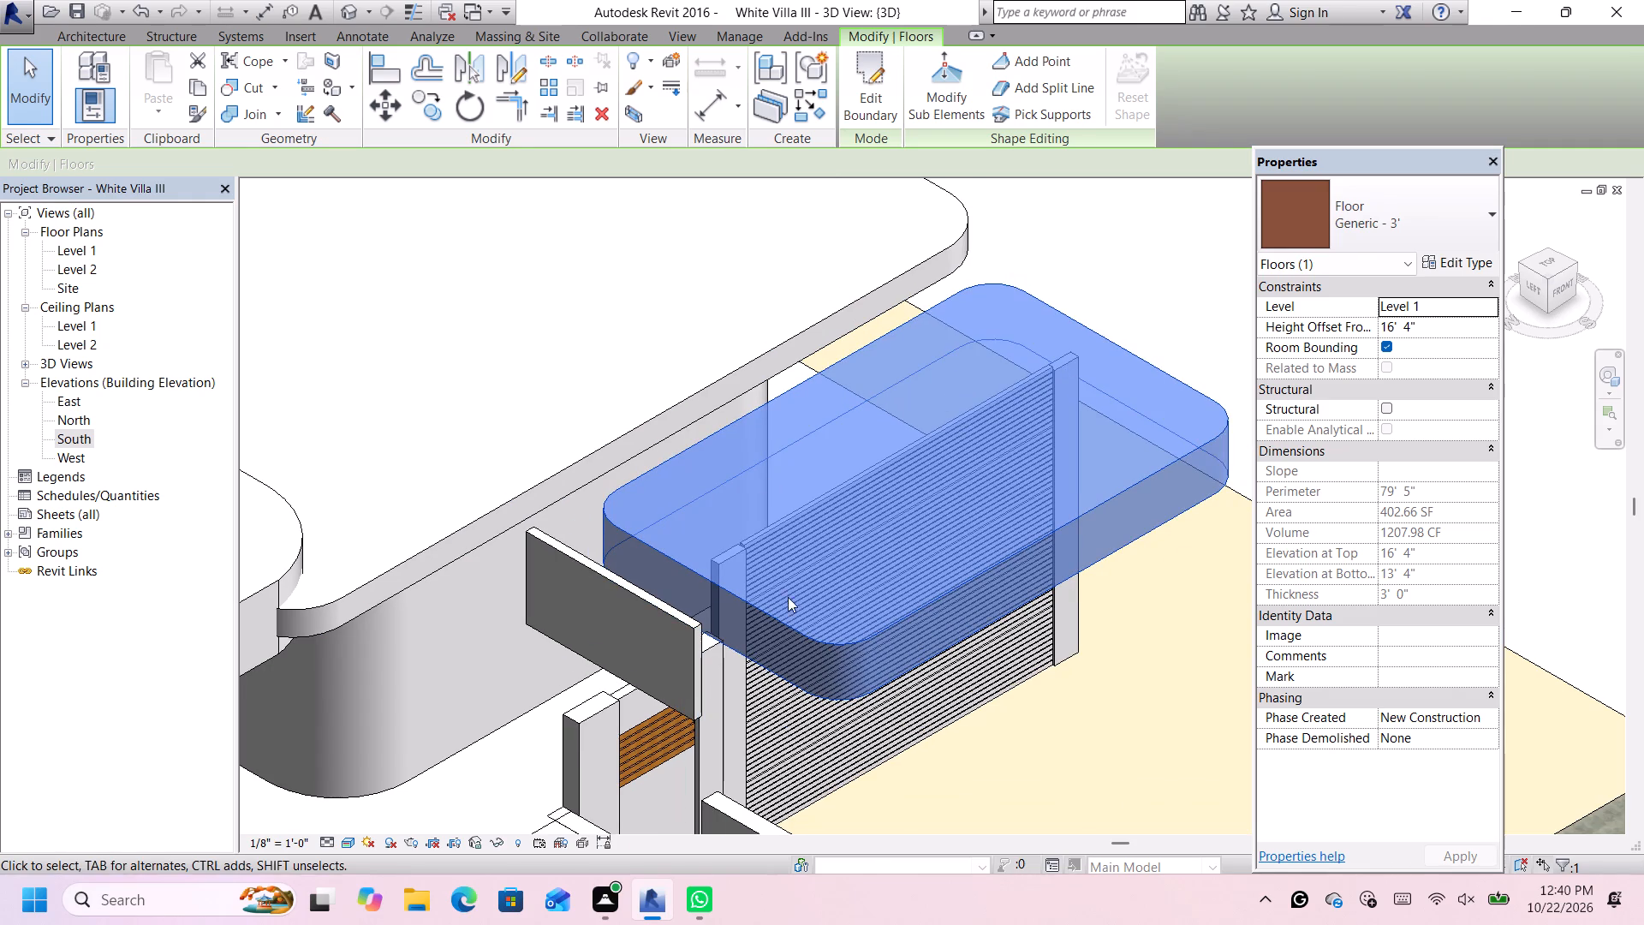
scroll(794, 583, "down", 2)
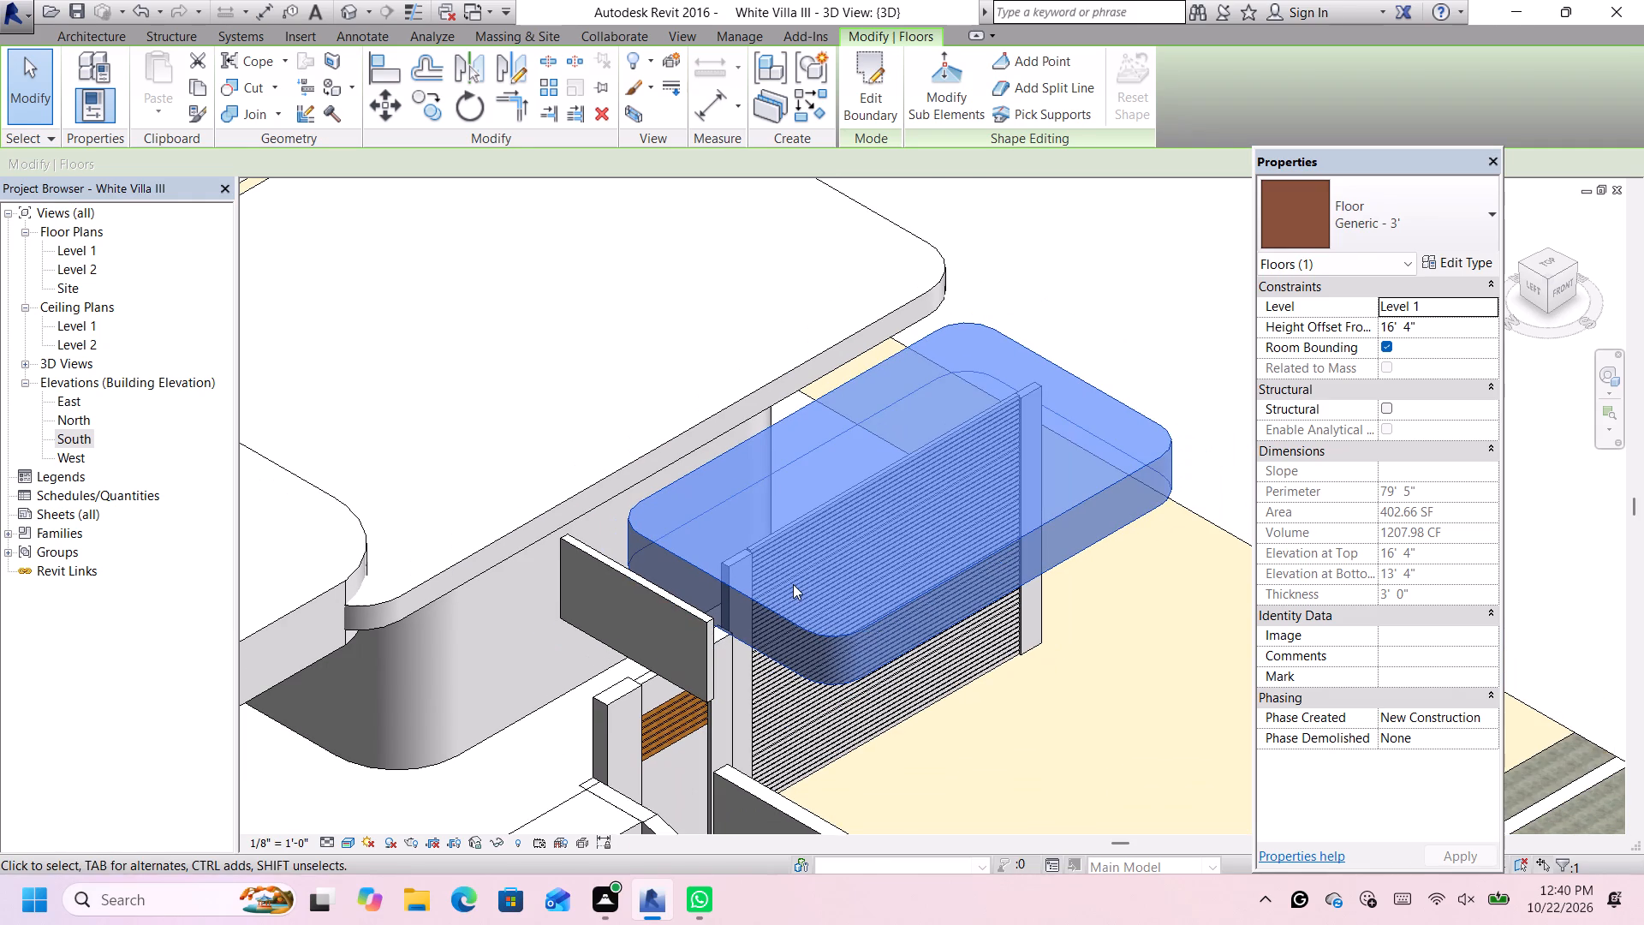
scroll(712, 552, "up", 5)
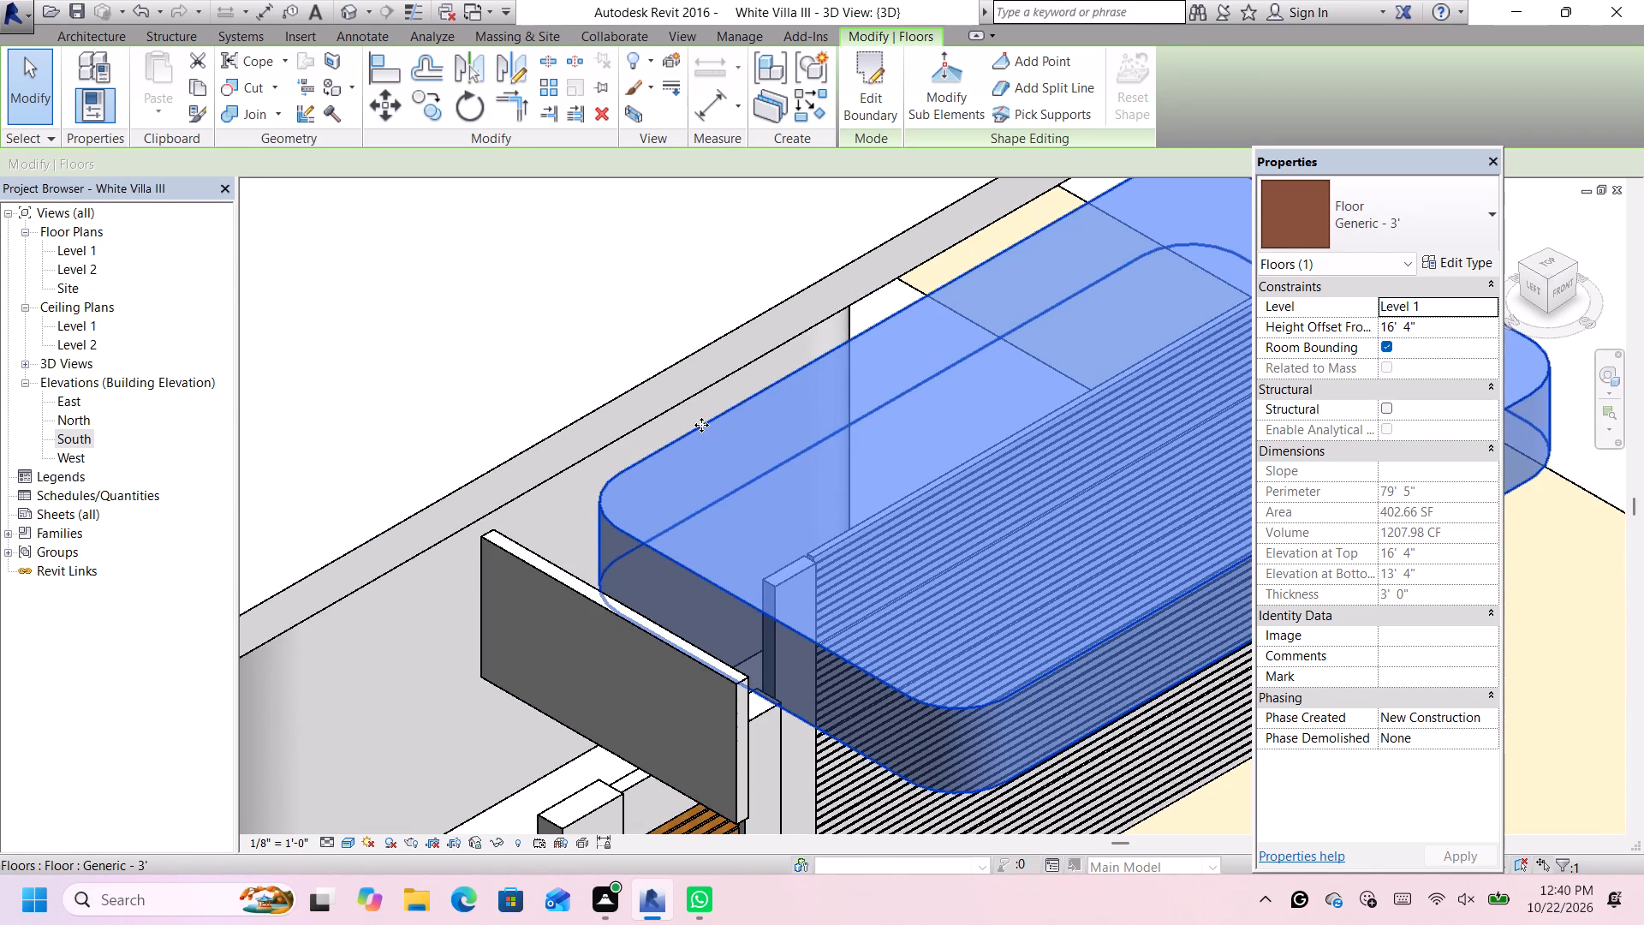
left_click(701, 425)
triple_click(704, 431)
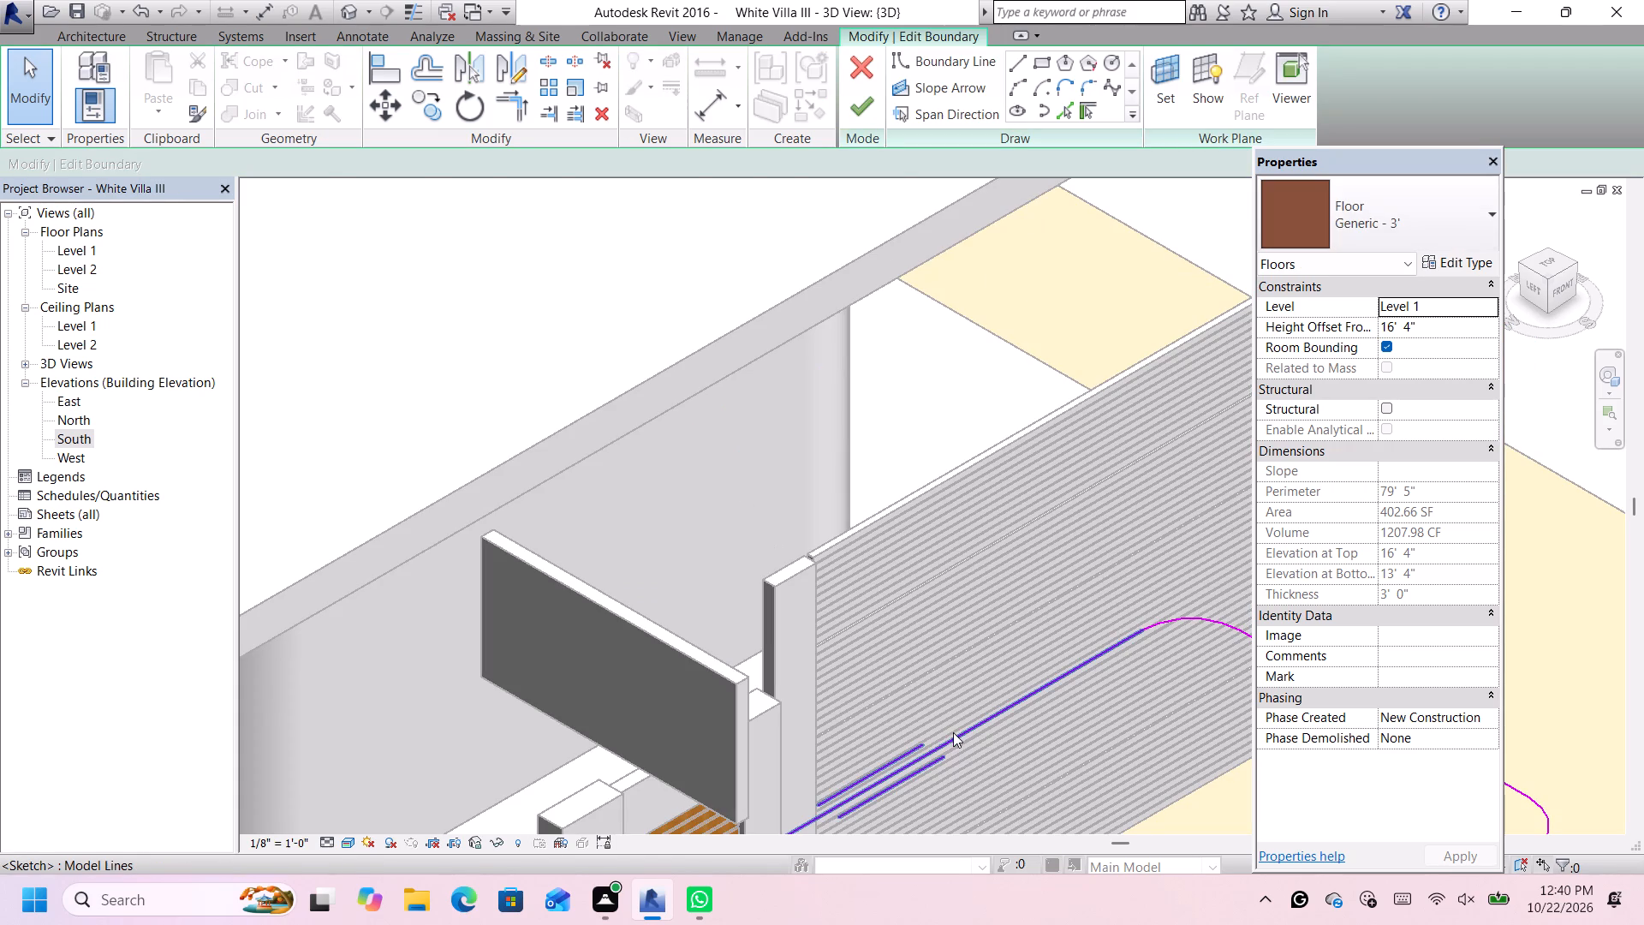
left_click(956, 736)
key("Up")
key("Up")
key("Up")
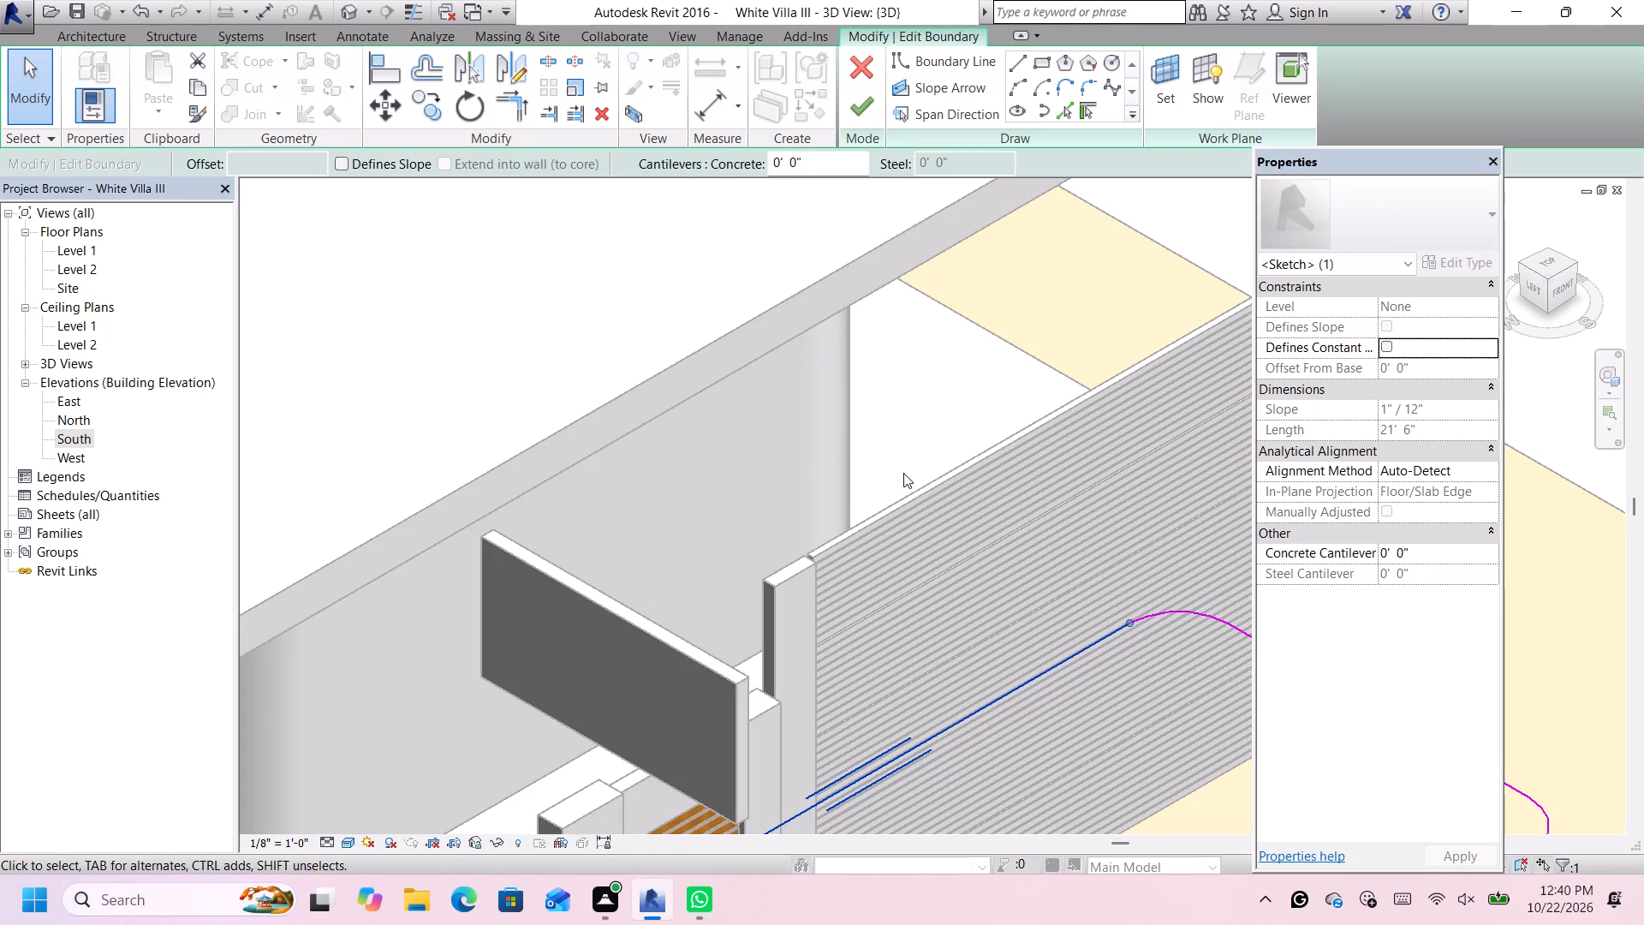
key("Up")
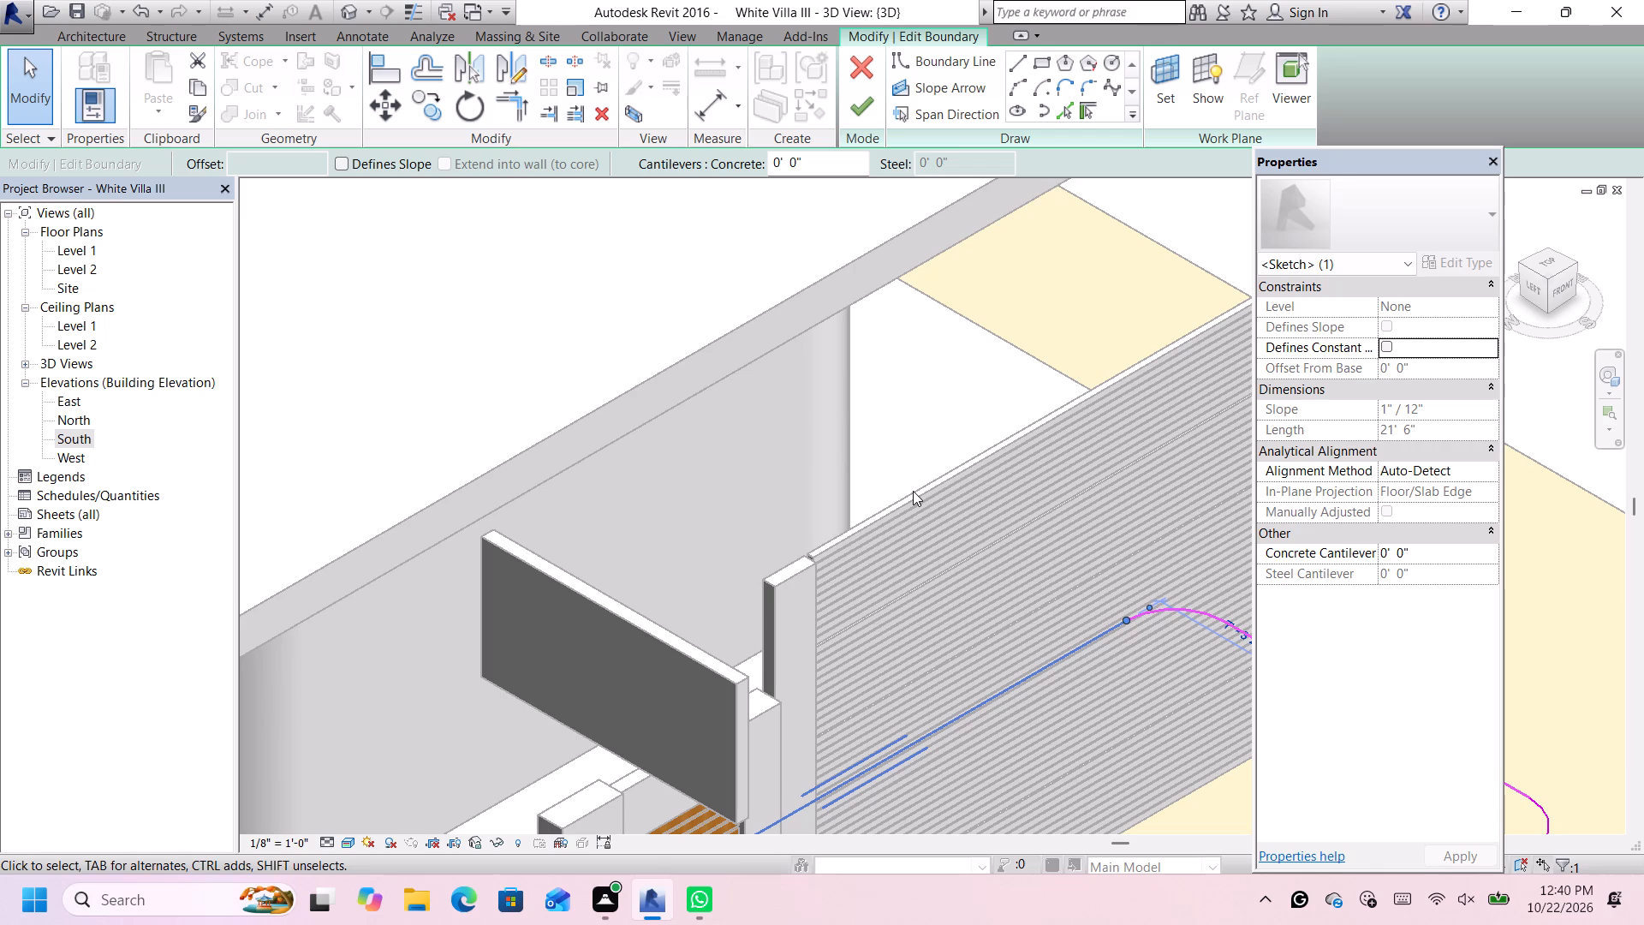
left_click(861, 116)
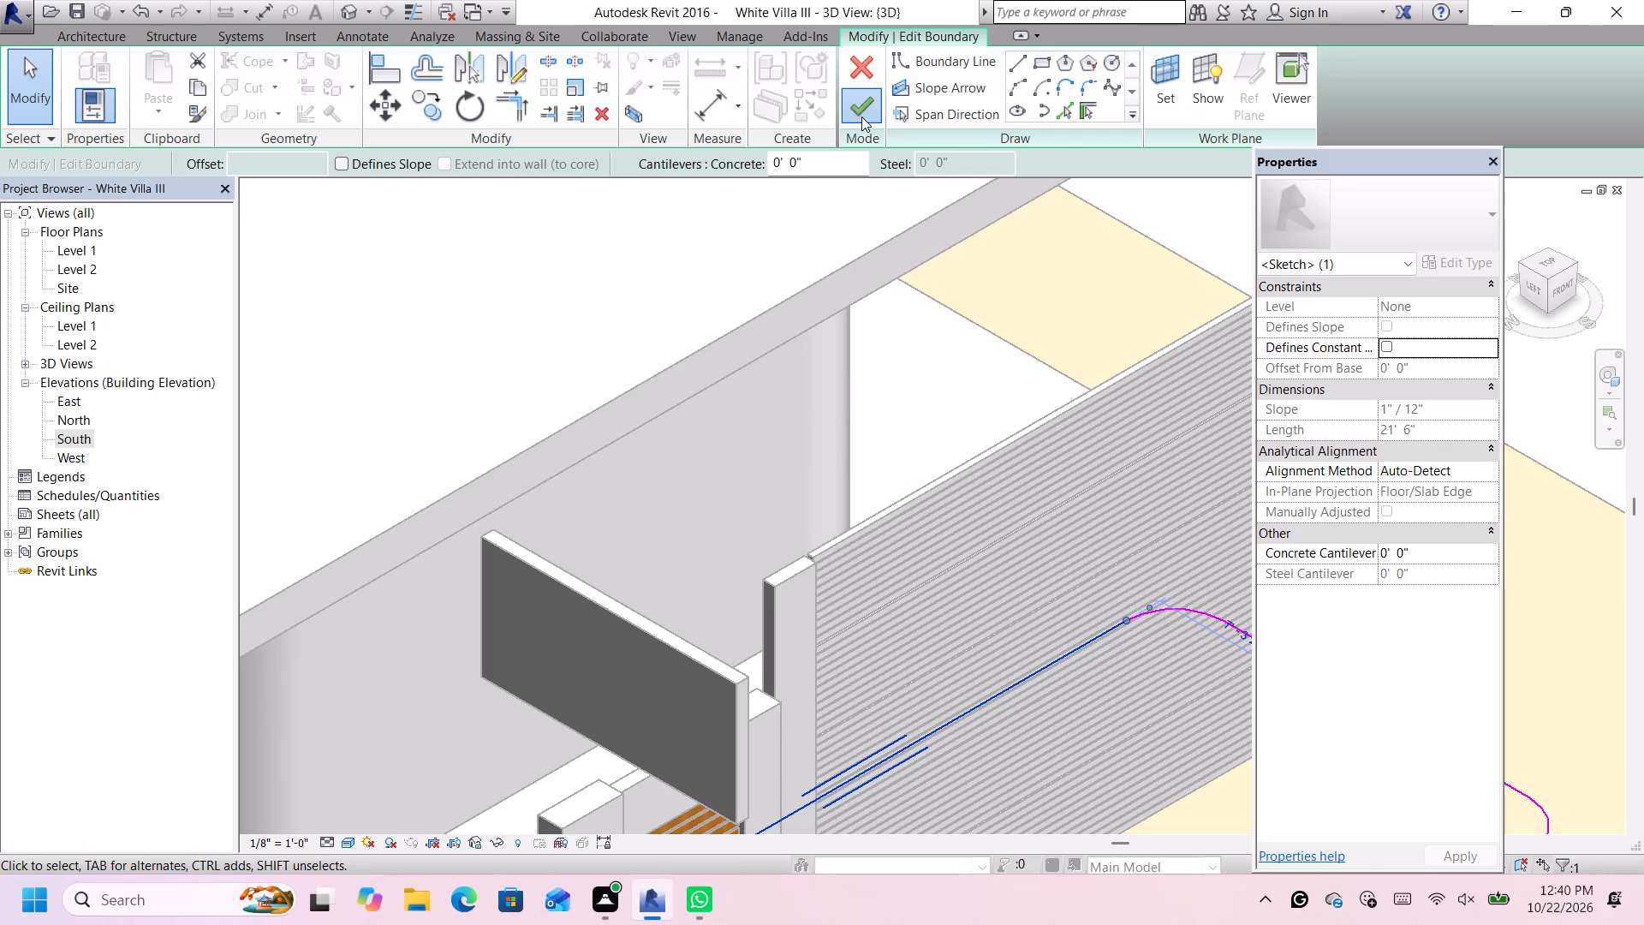
Pull the slab's north boundary edge back about 4" from the house wall and finish the sketch.
scroll(789, 440, "down", 1)
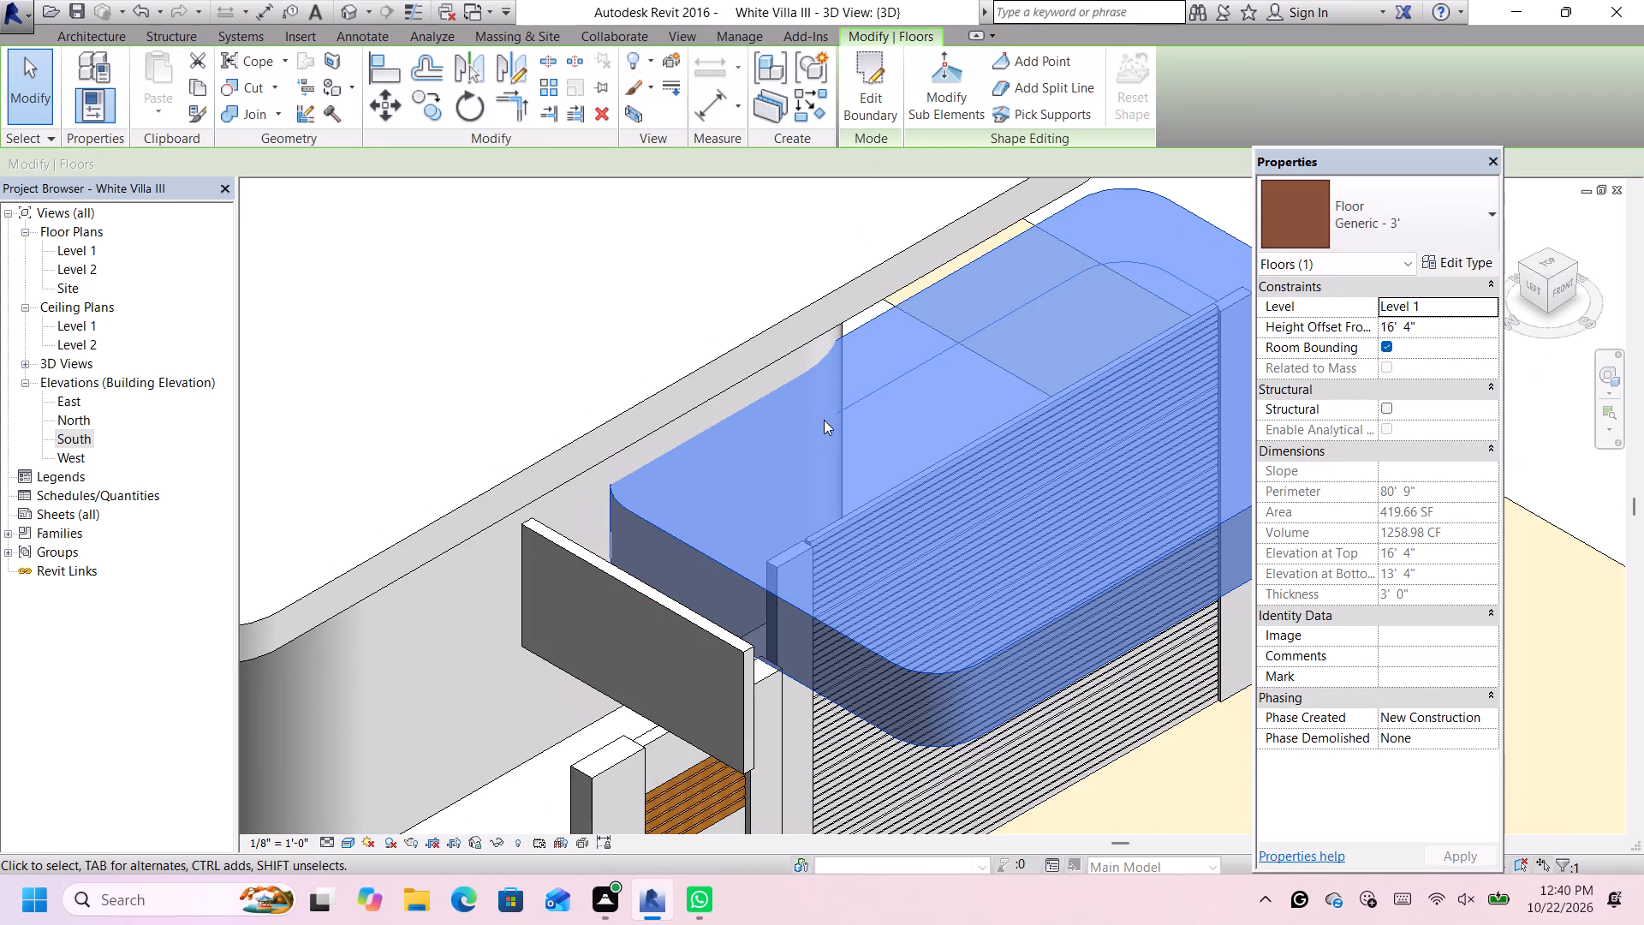
scroll(824, 420, "down", 3)
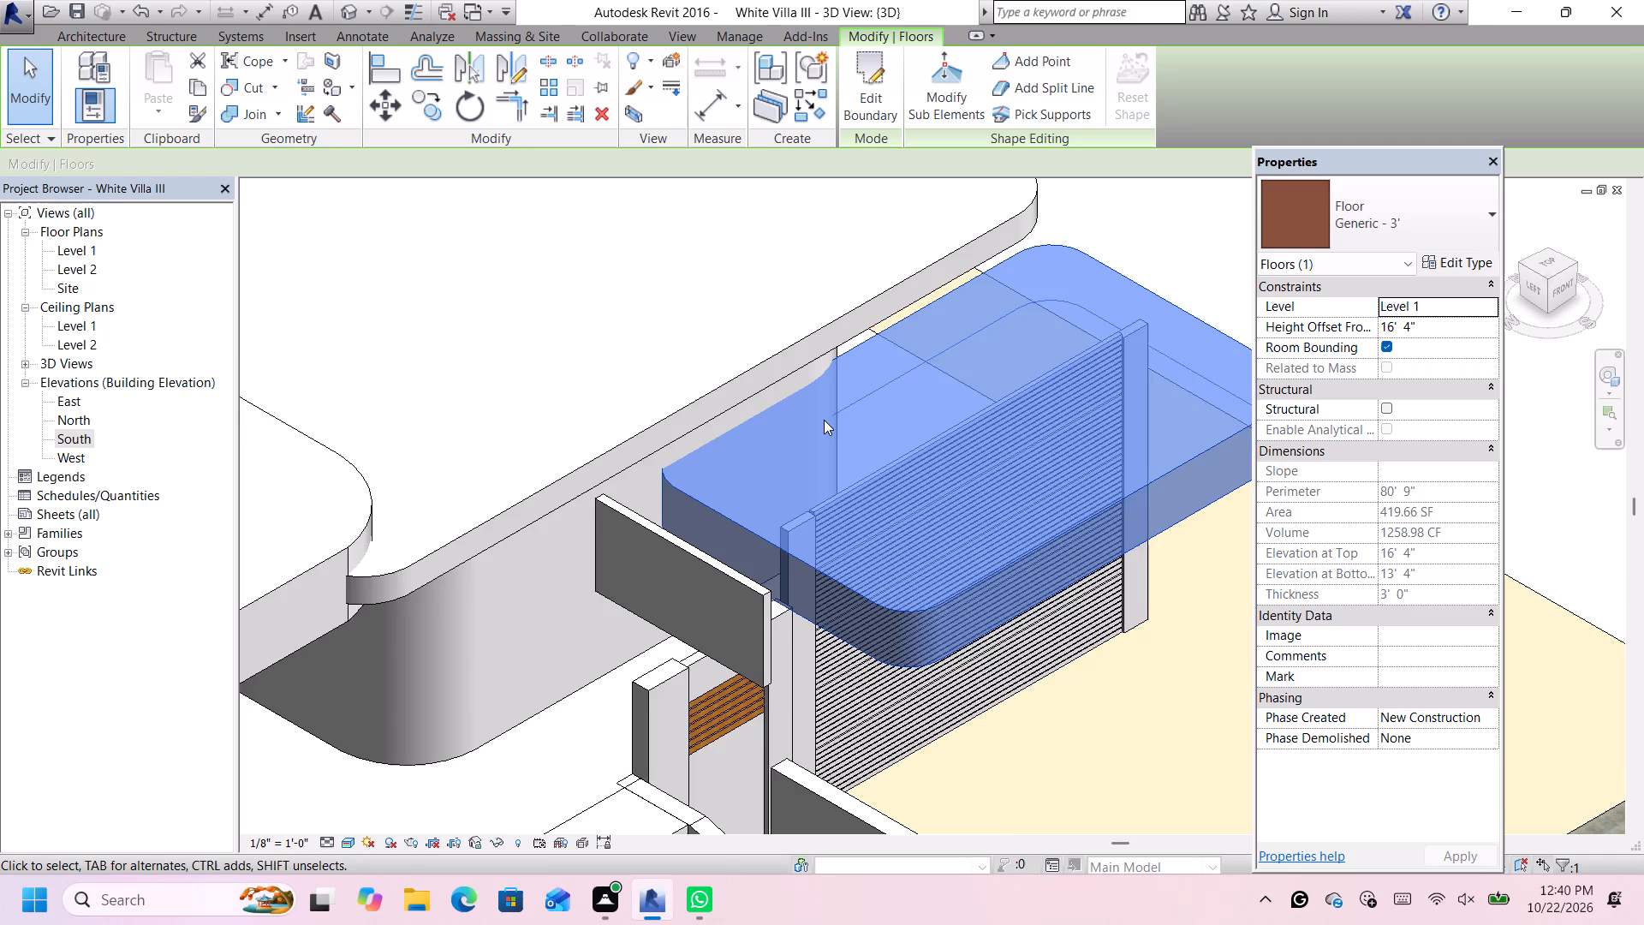
scroll(824, 420, "up", 2)
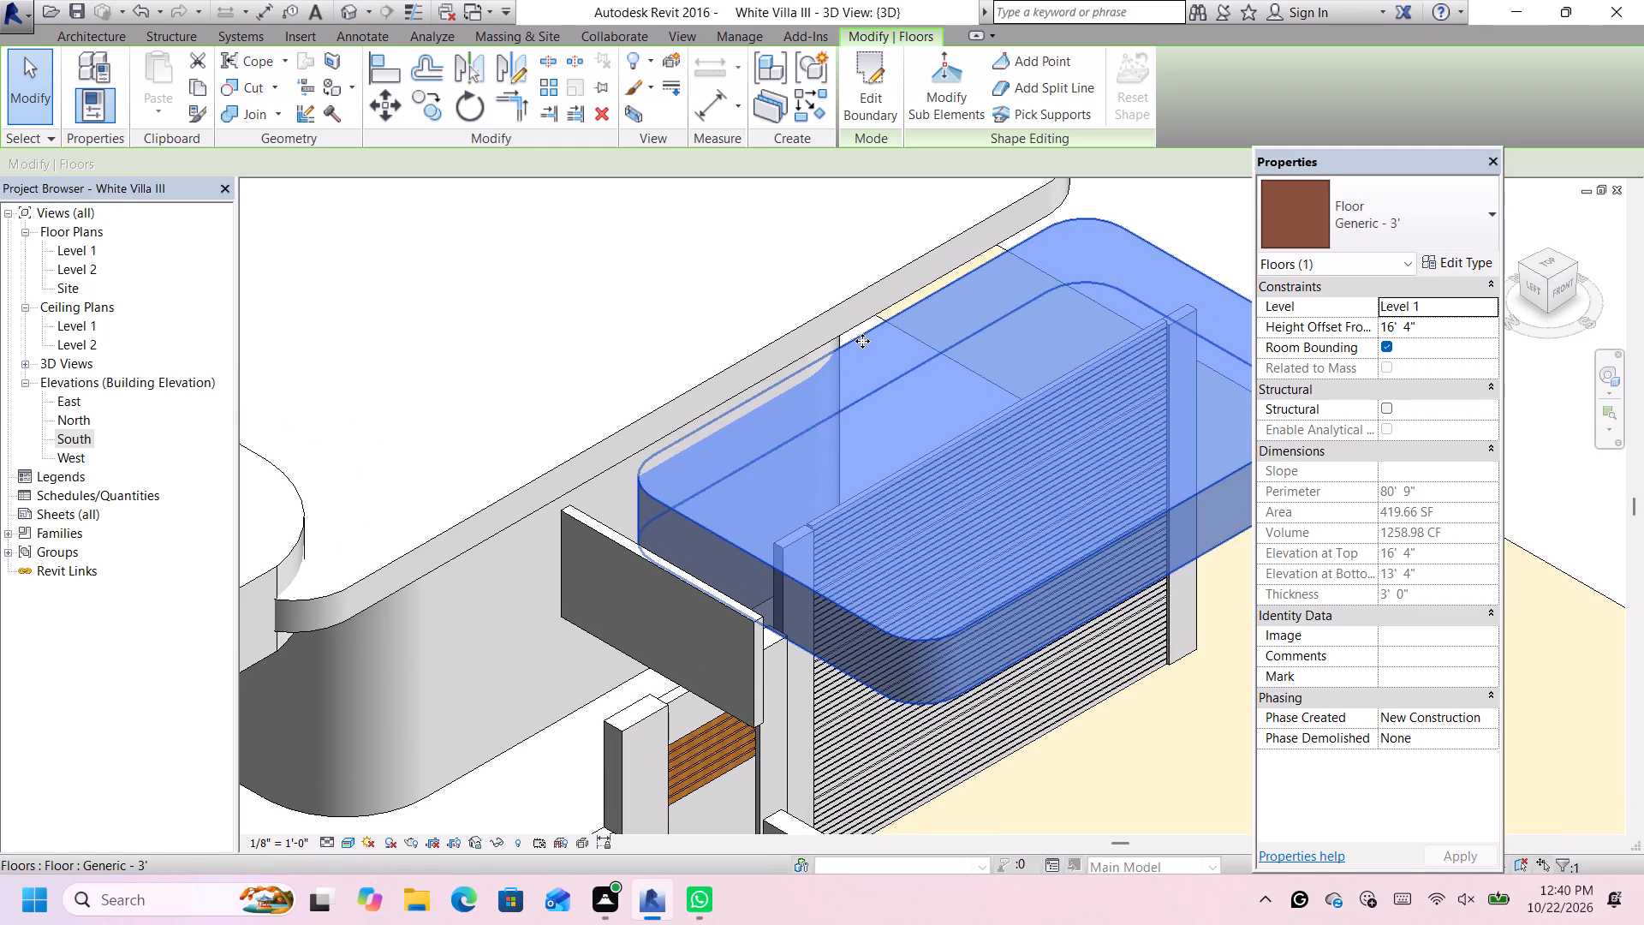
double_click(862, 341)
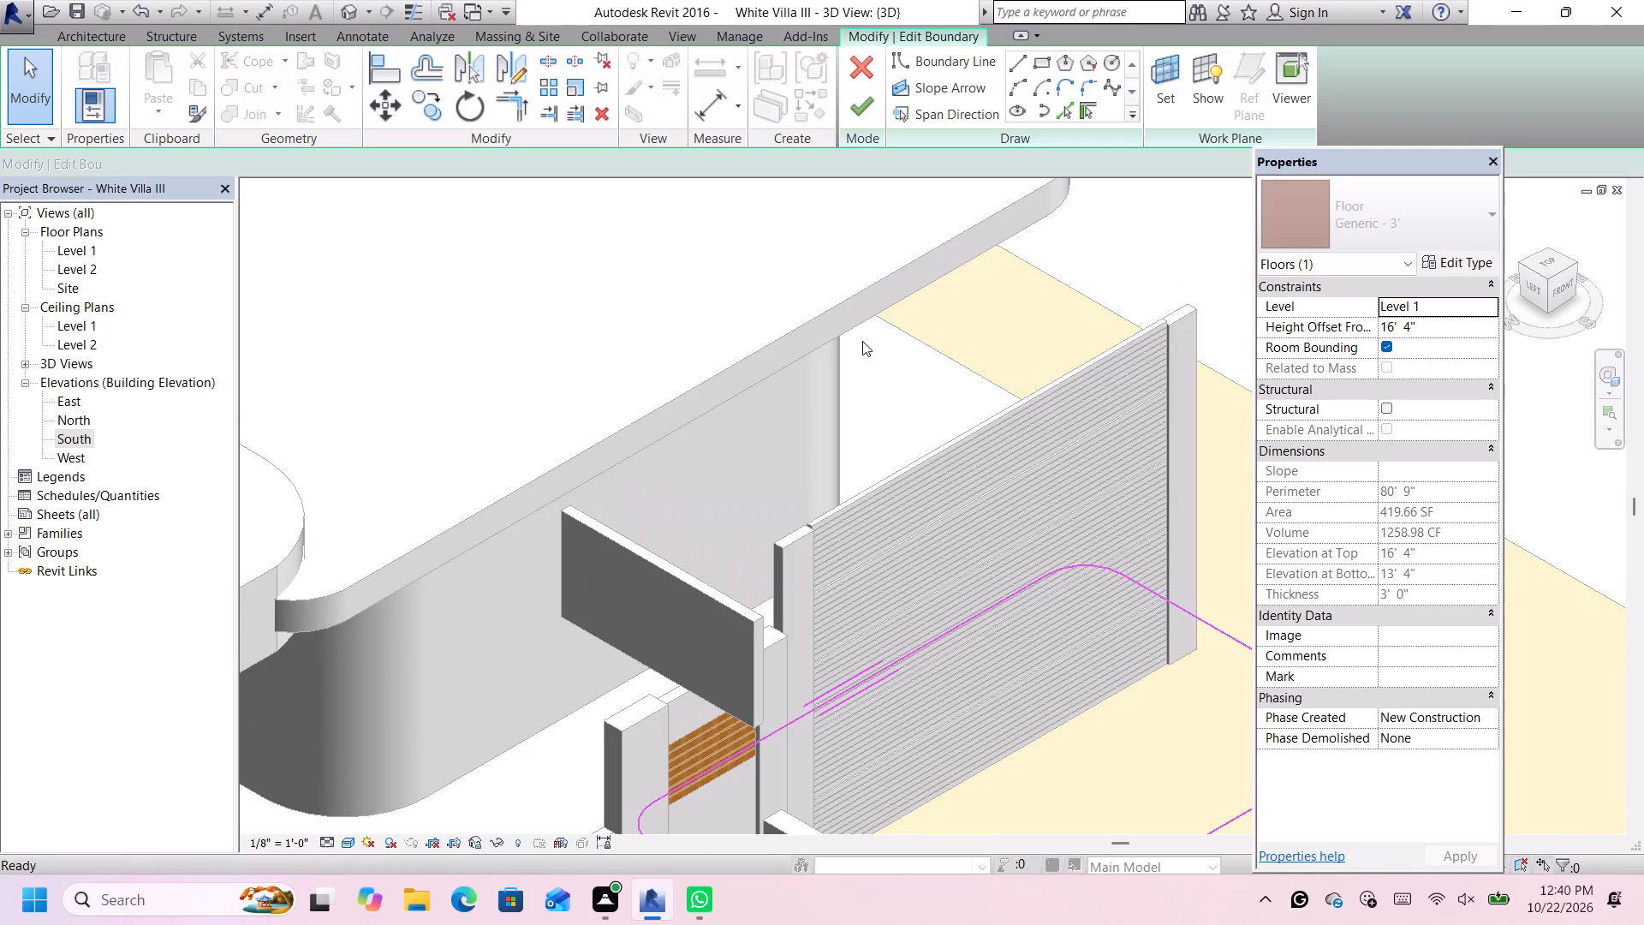
left_click_drag(865, 663, 855, 656)
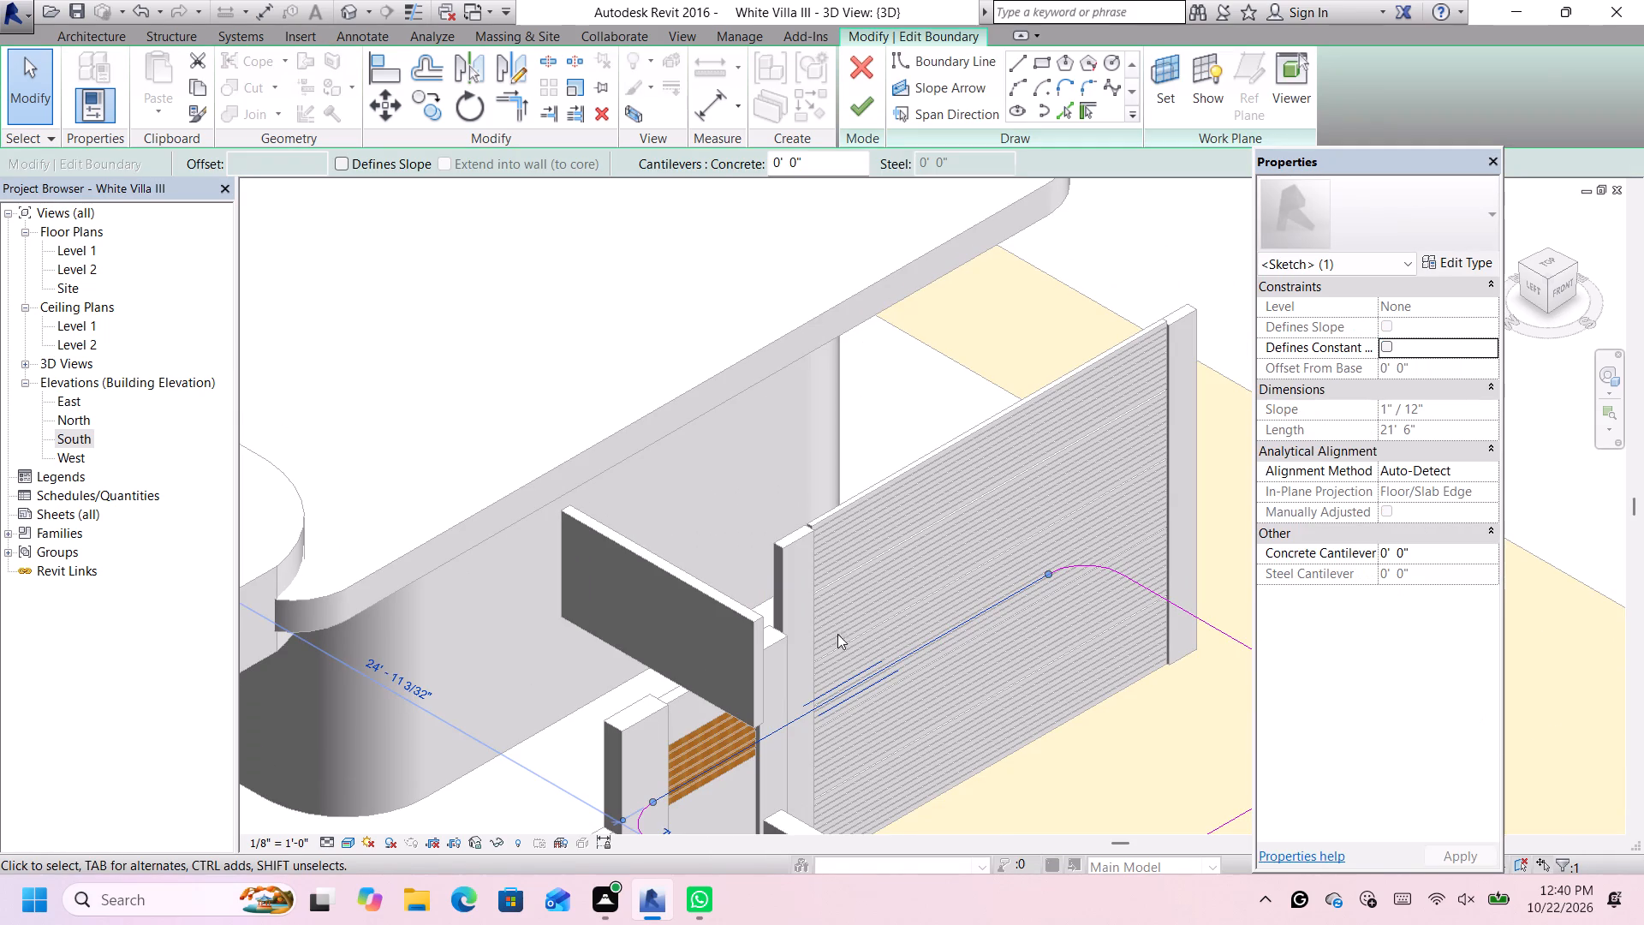
key("Down")
key("Down")
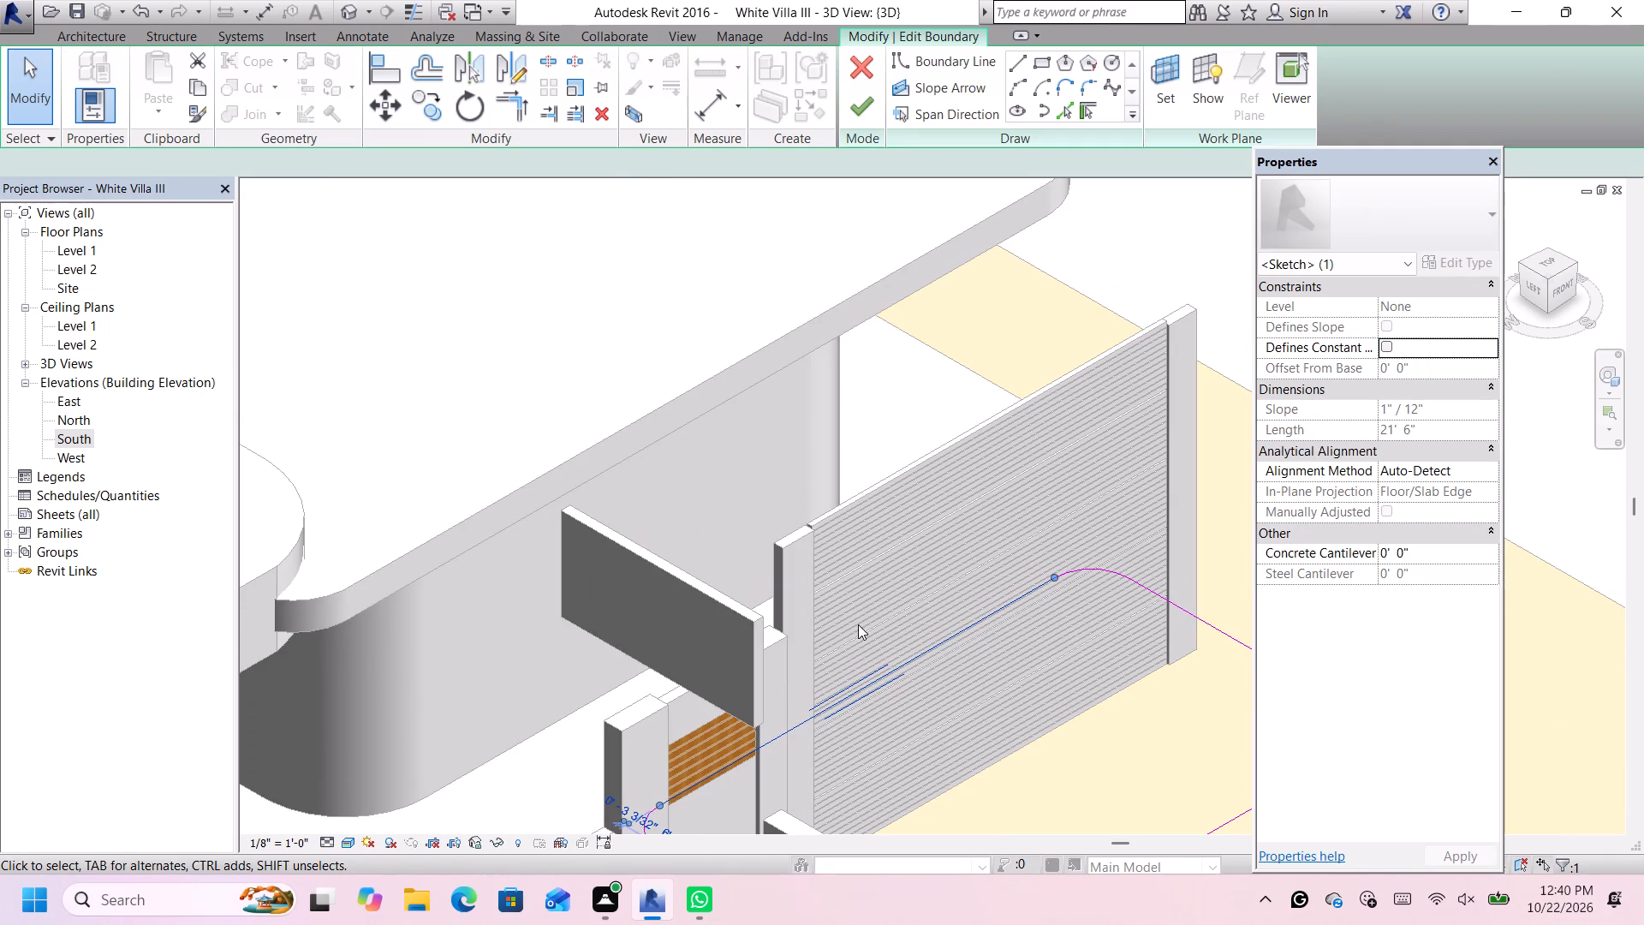
left_click(865, 102)
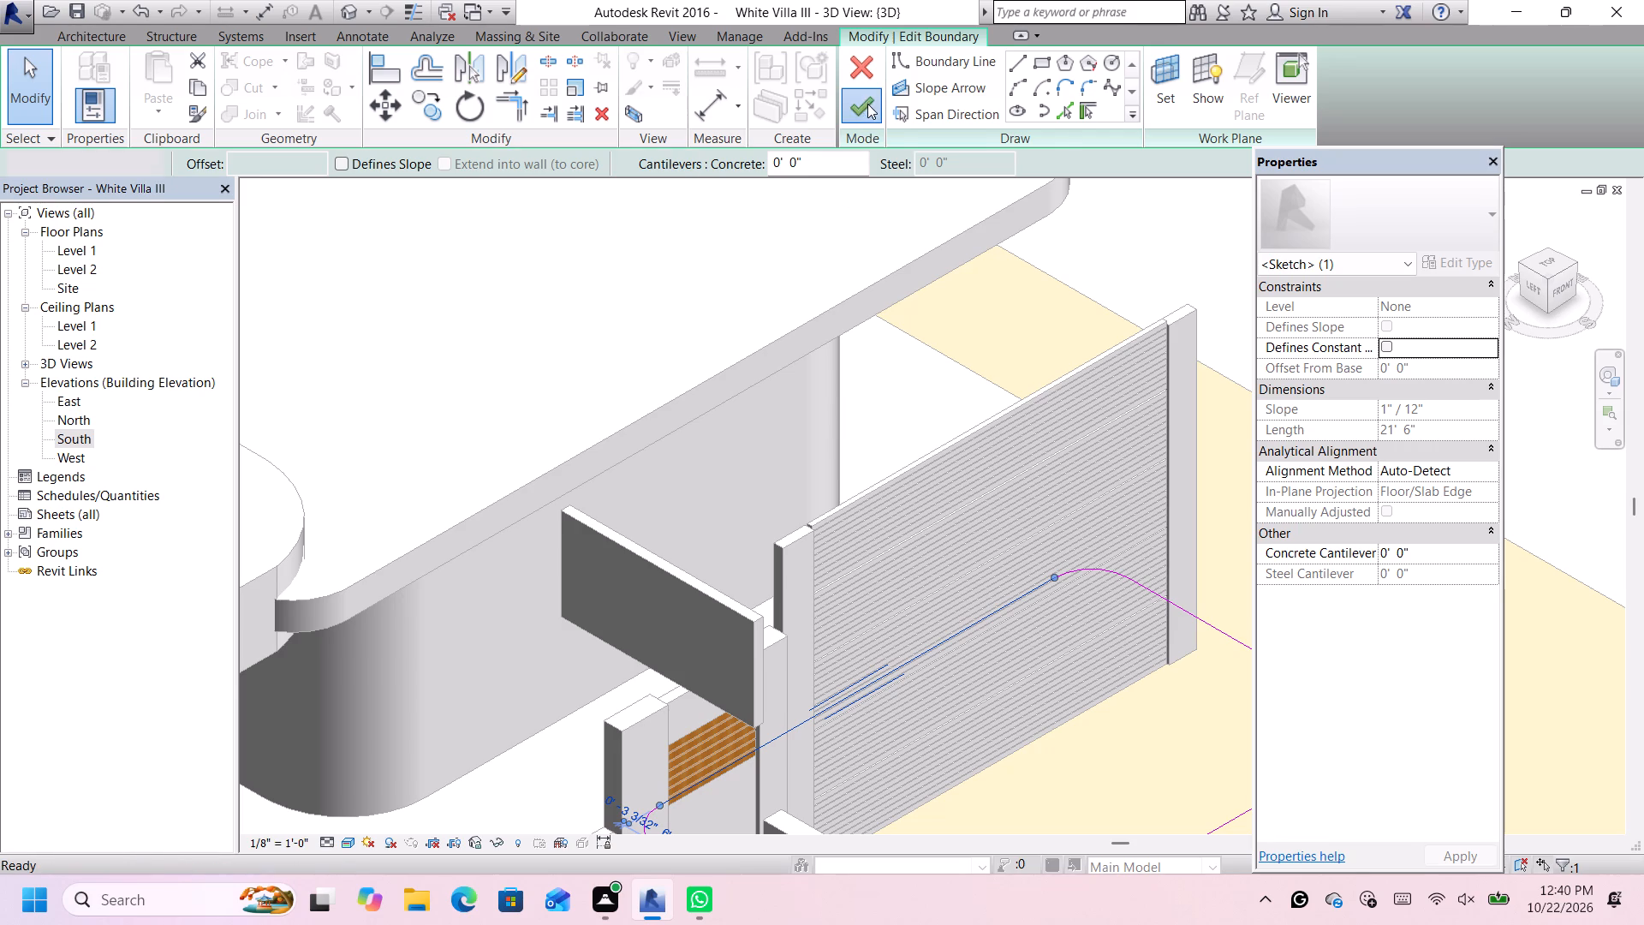
Edit the slab's boundary again, dismissing the notification card, pull its north edge back about another 4" from the house wall, and finish the sketch.
scroll(830, 318, "down", 5)
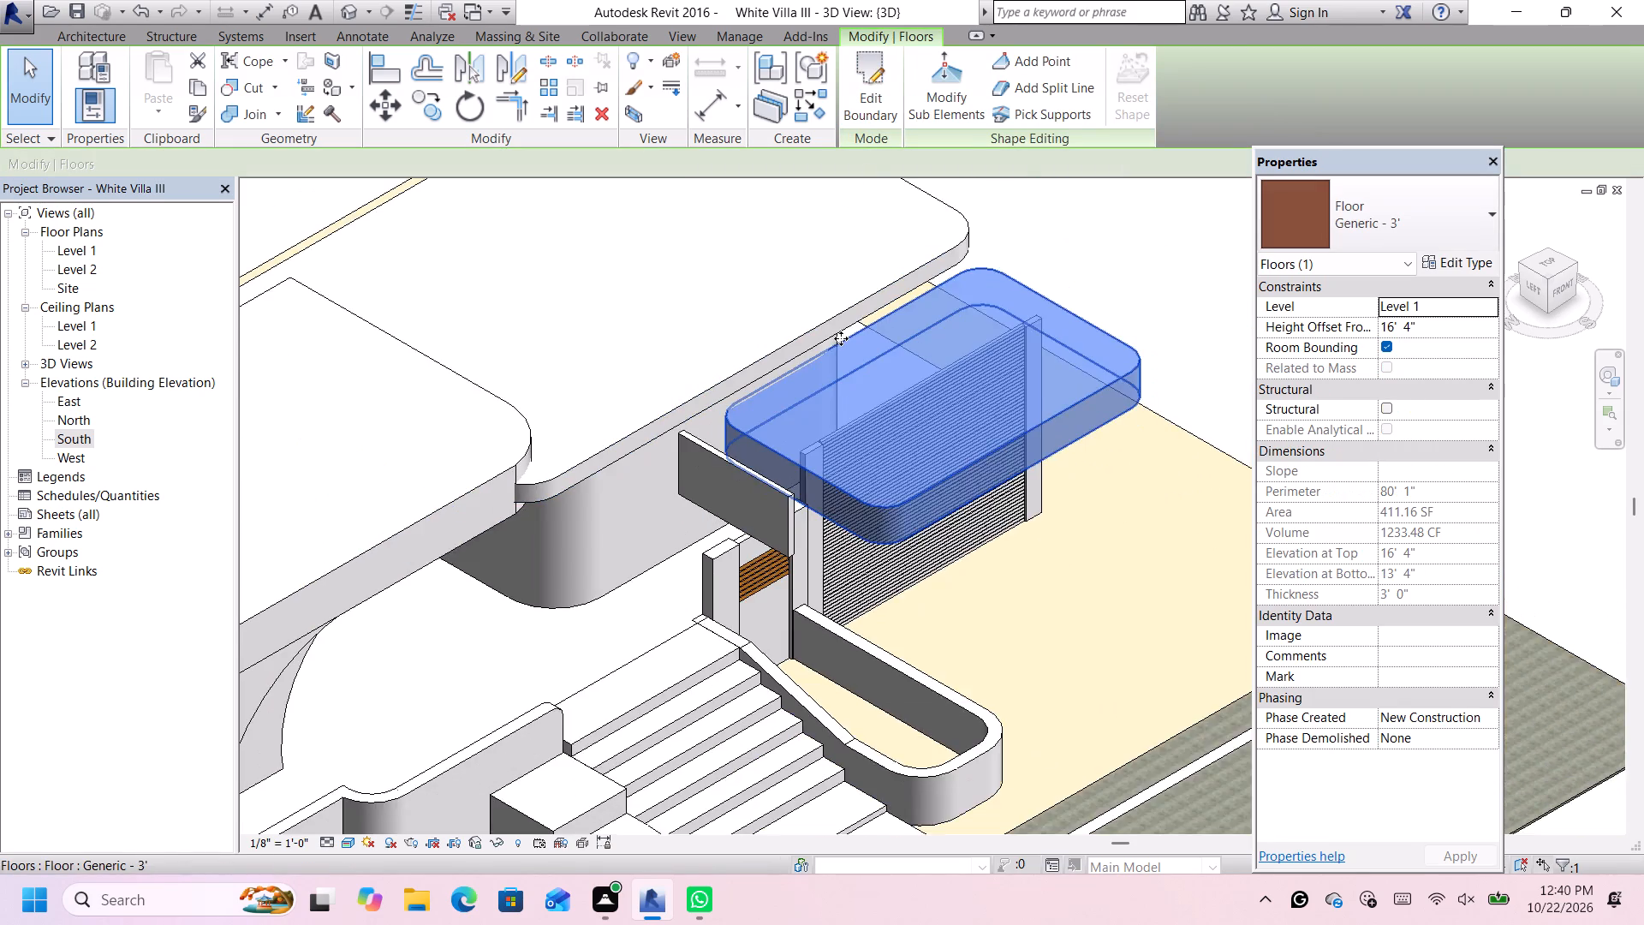
scroll(843, 343, "up", 5)
double_click(844, 343)
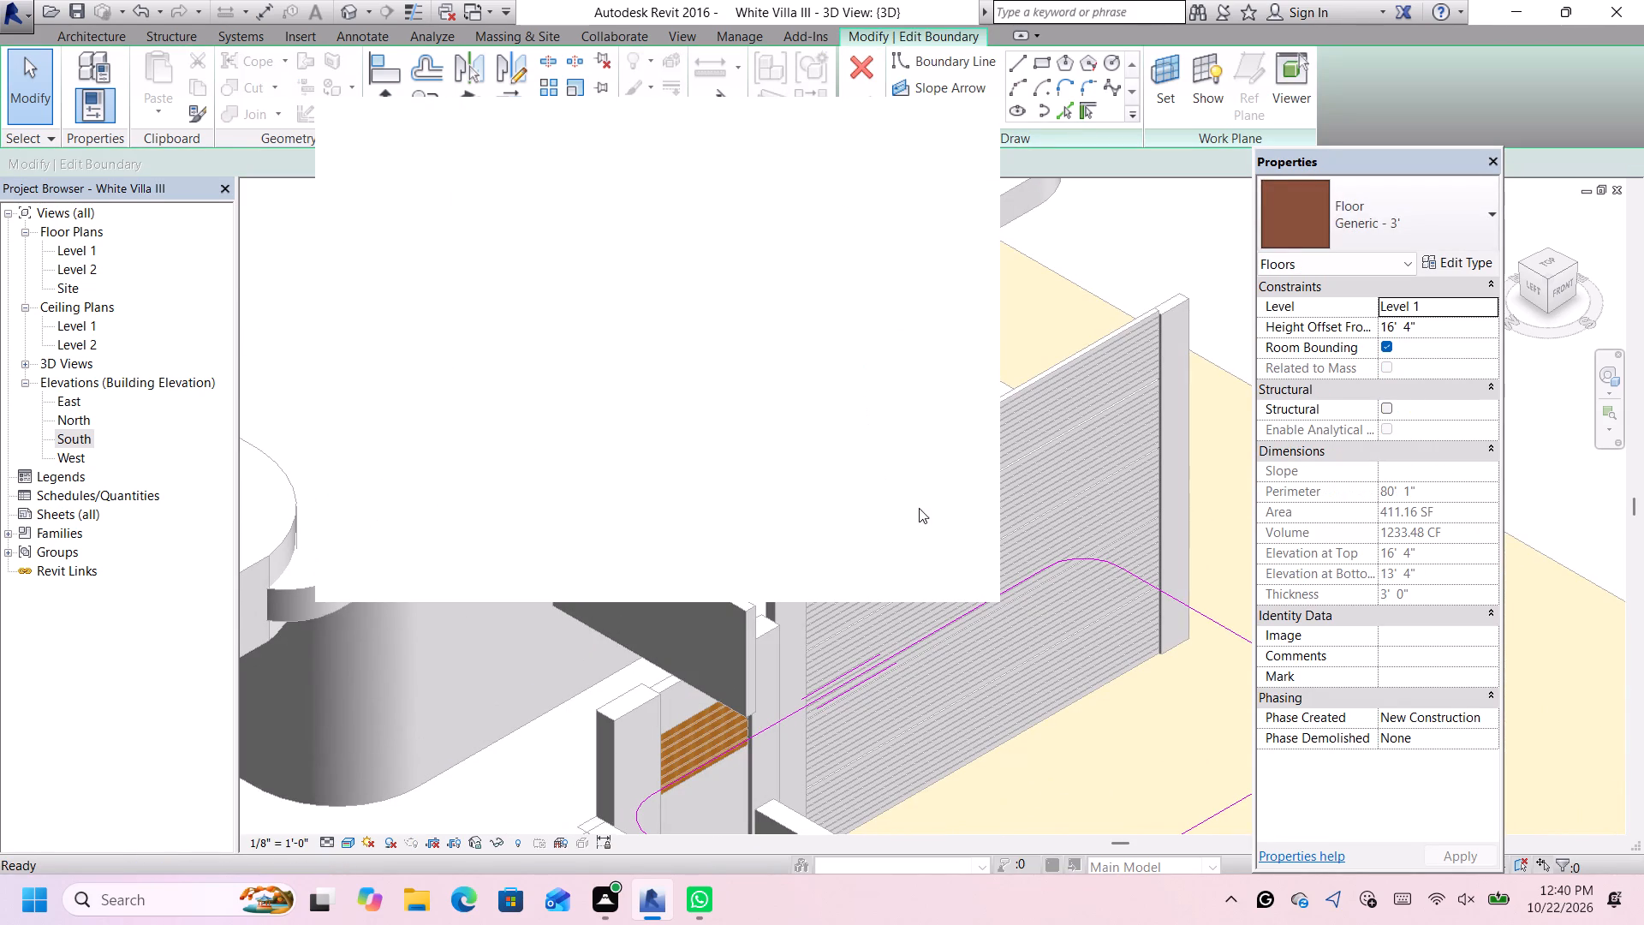
left_click(964, 125)
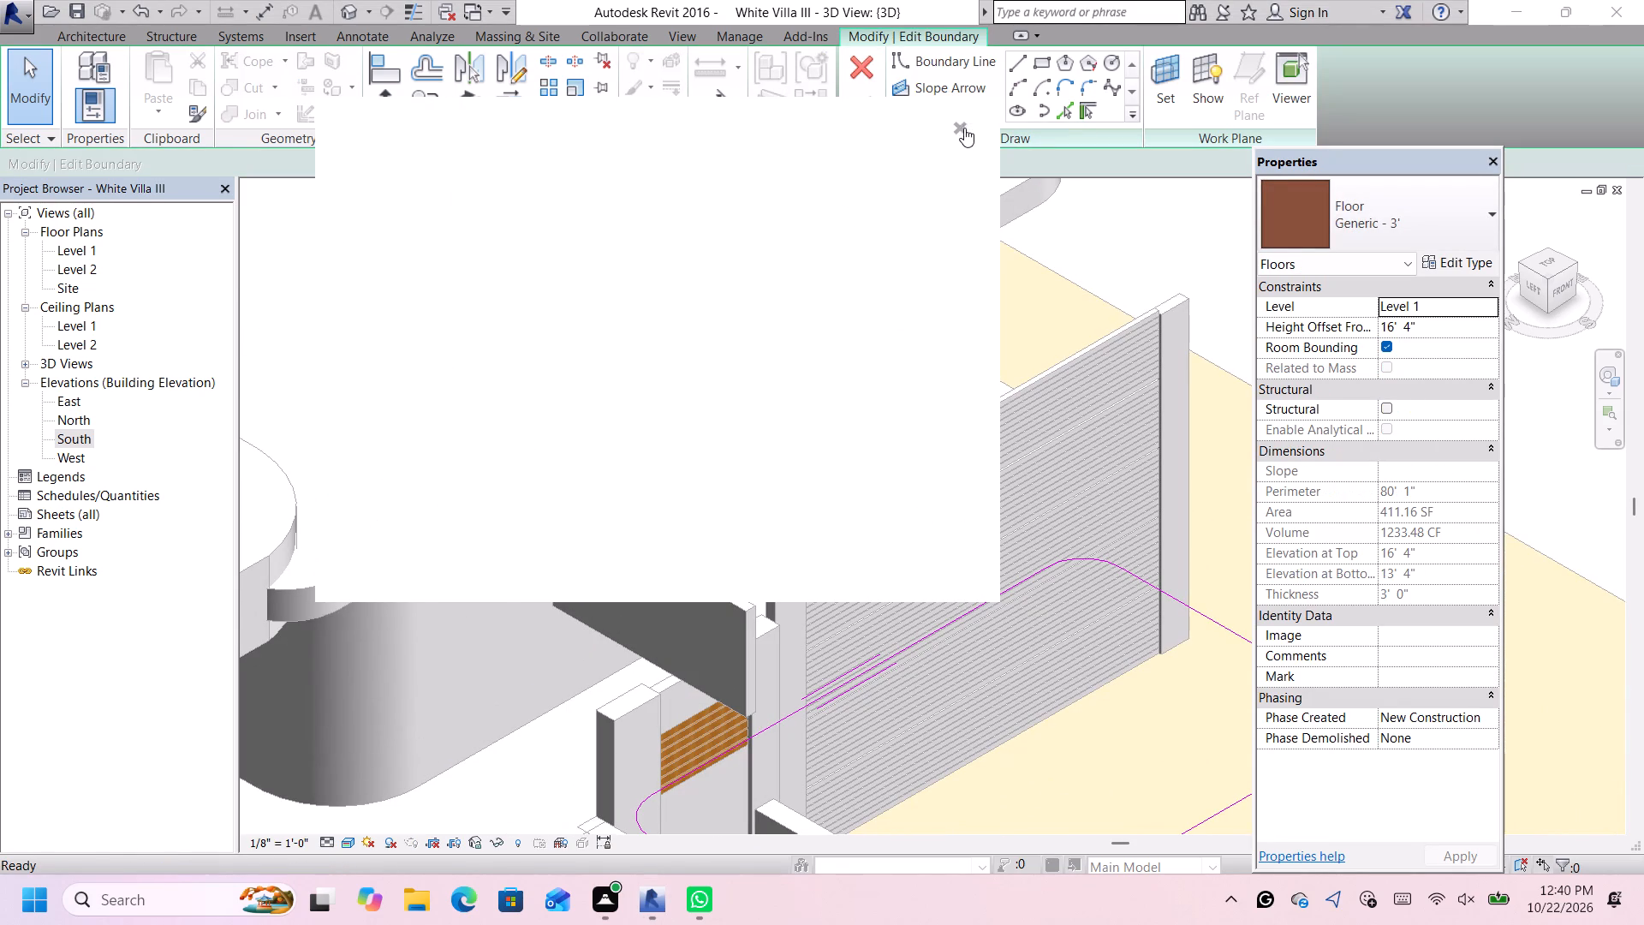
left_click(948, 630)
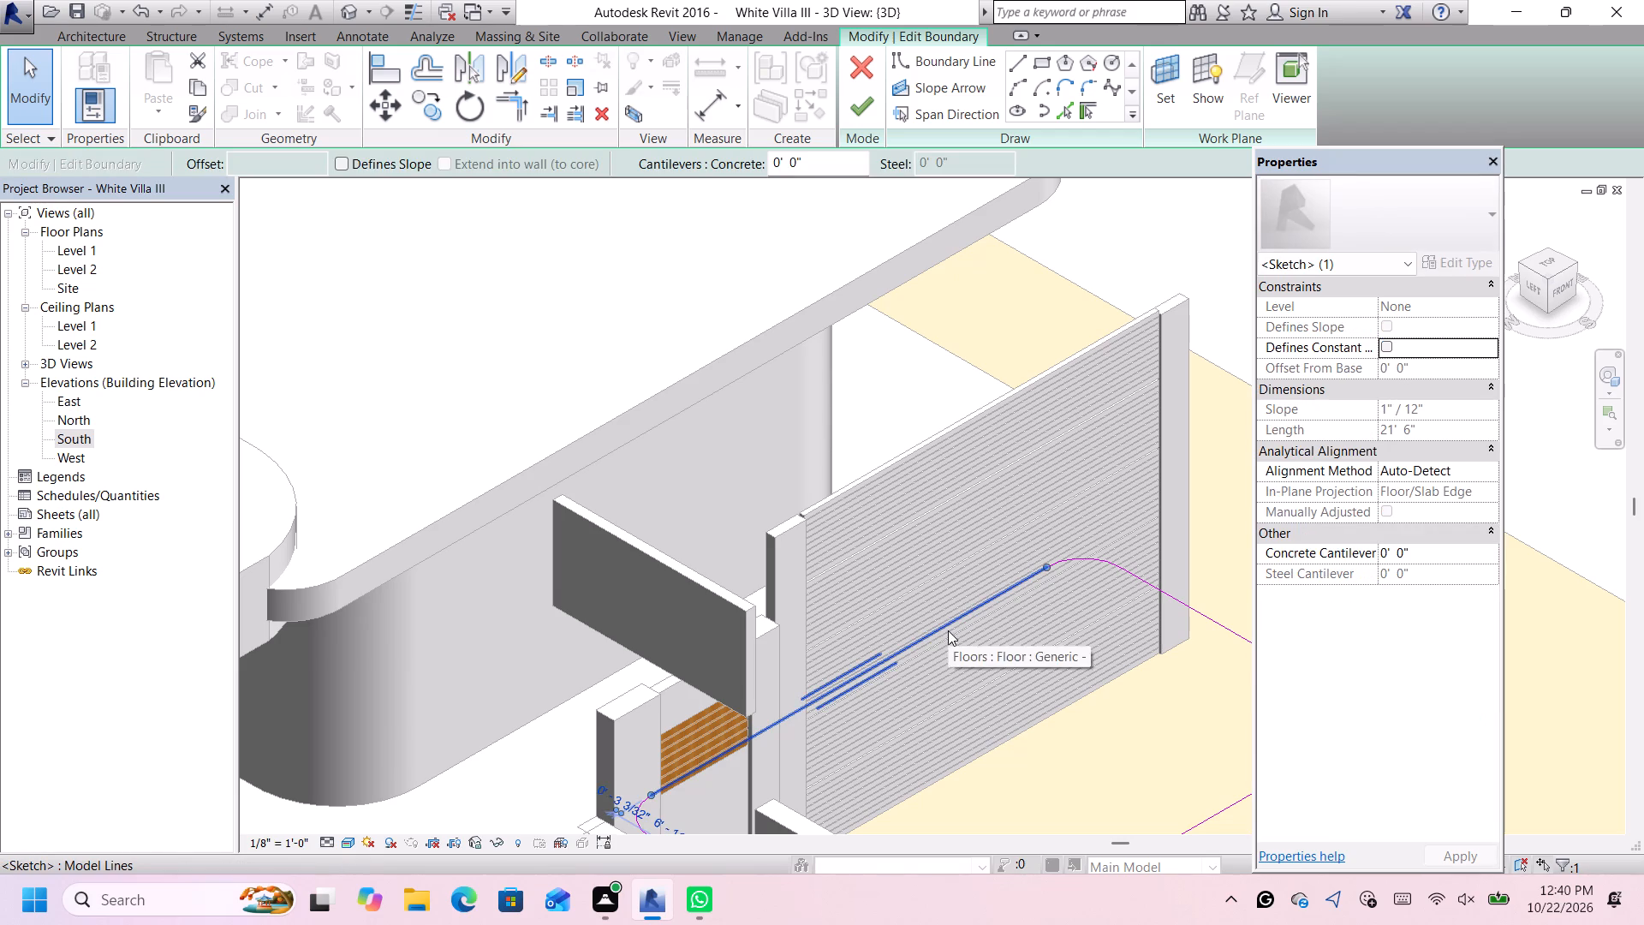
key("Down")
key("Down")
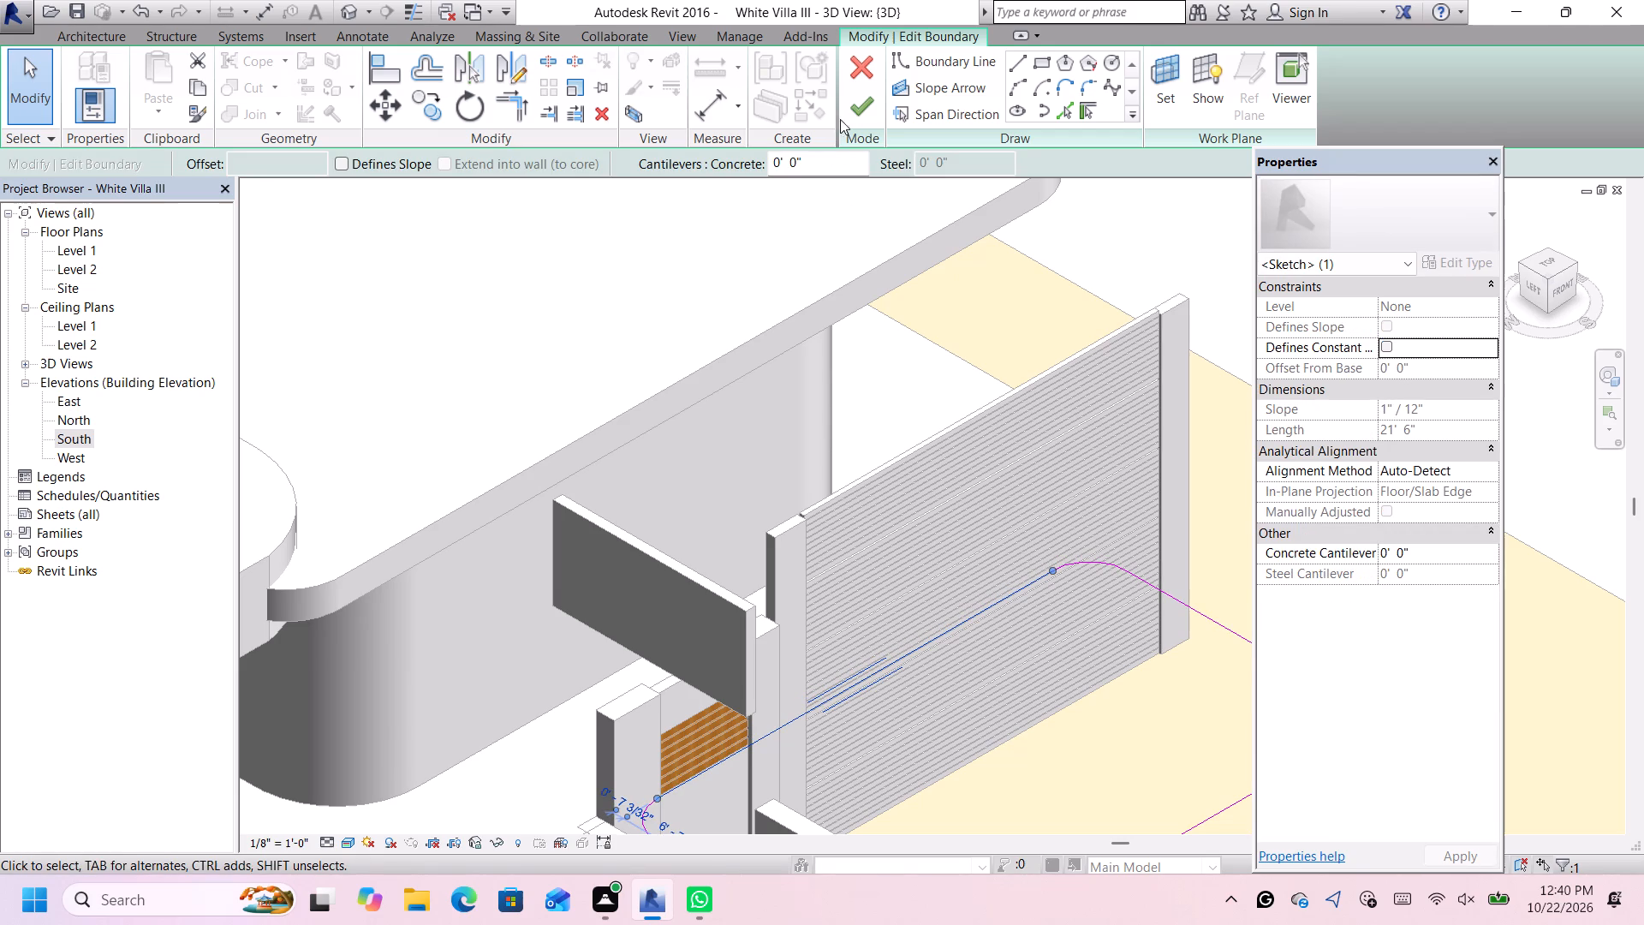
left_click(847, 114)
scroll(893, 331, "down", 4)
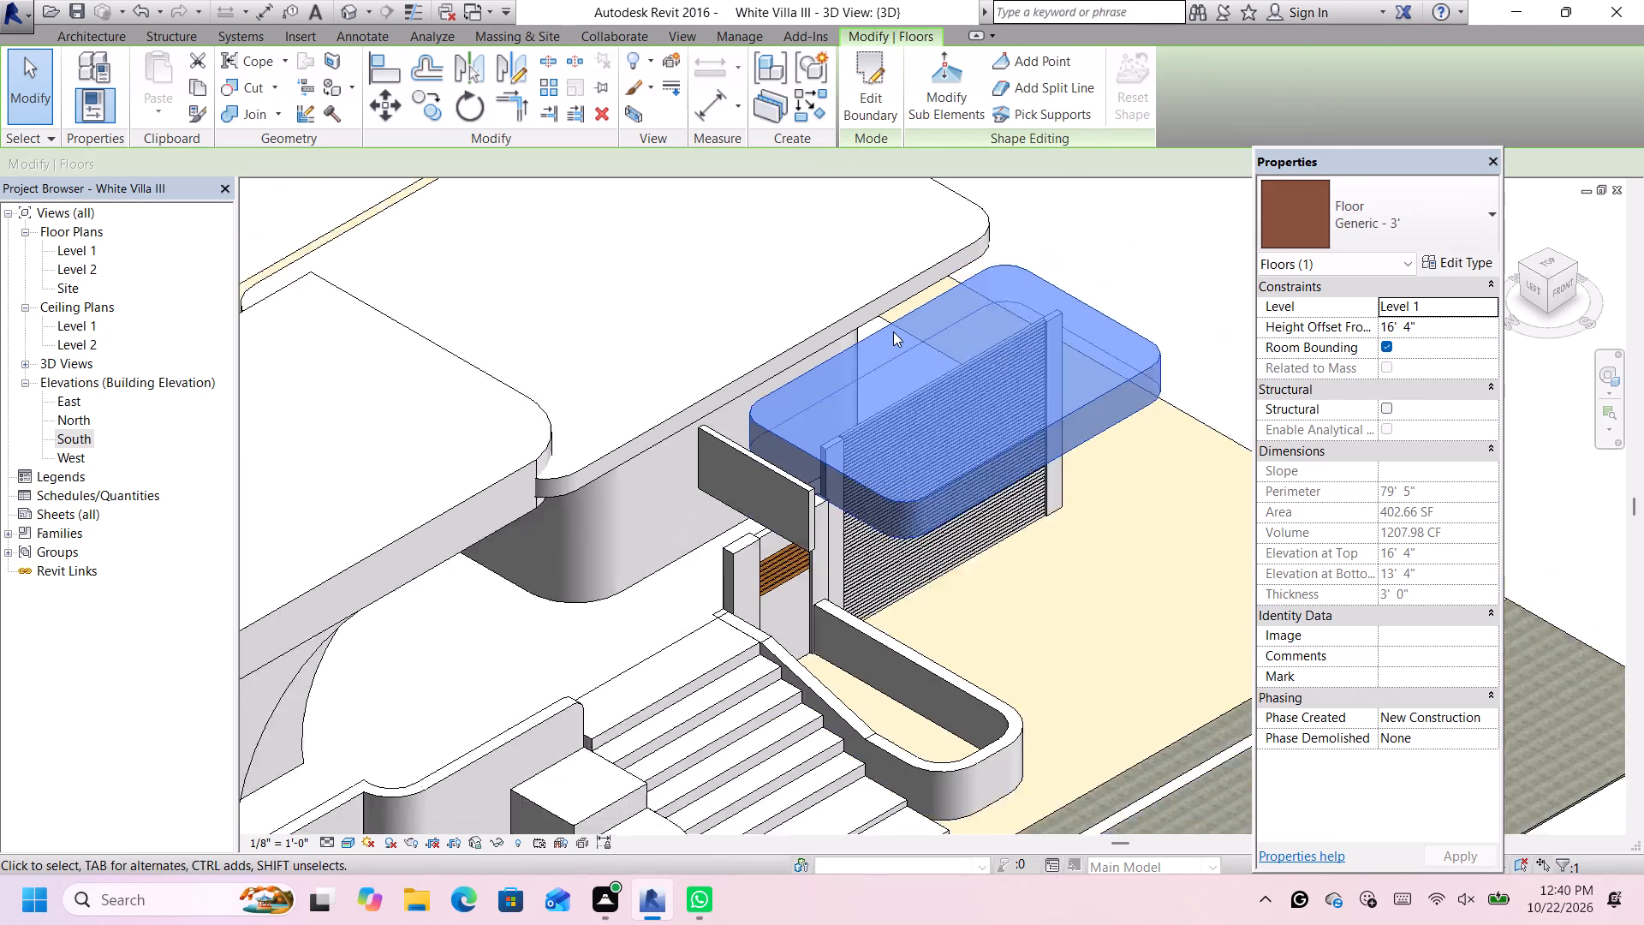
scroll(893, 331, "down", 2)
left_click(1067, 278)
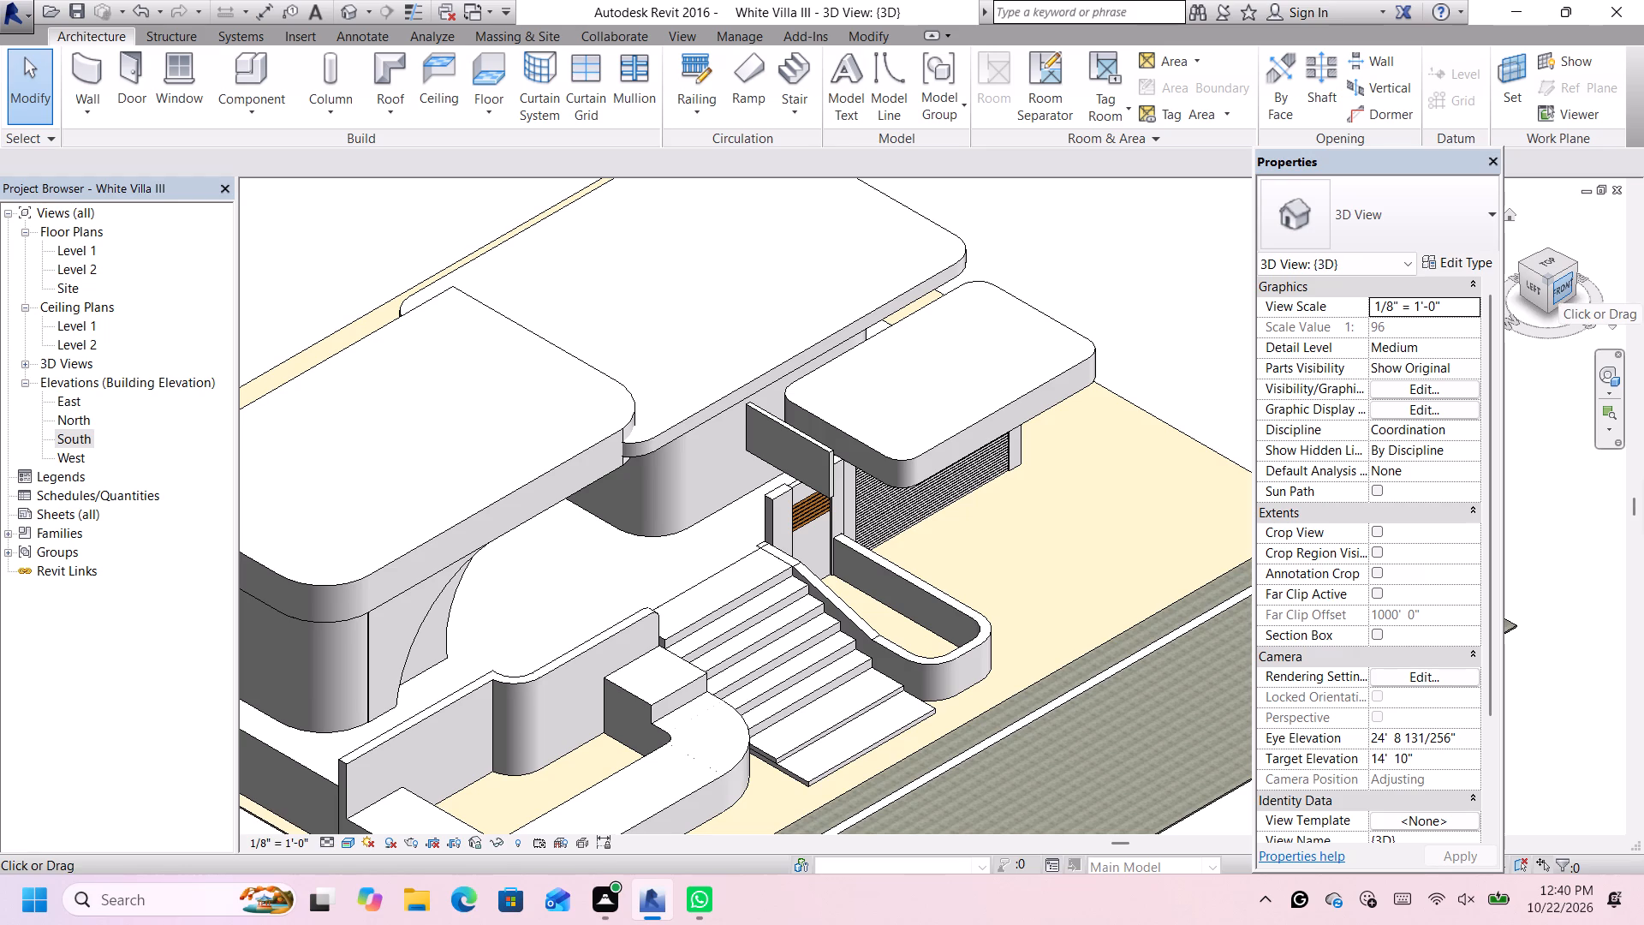
View the 3D model straight from the front and examine how the slab over the slatted wall sits against the villa's facade.
left_click(1570, 280)
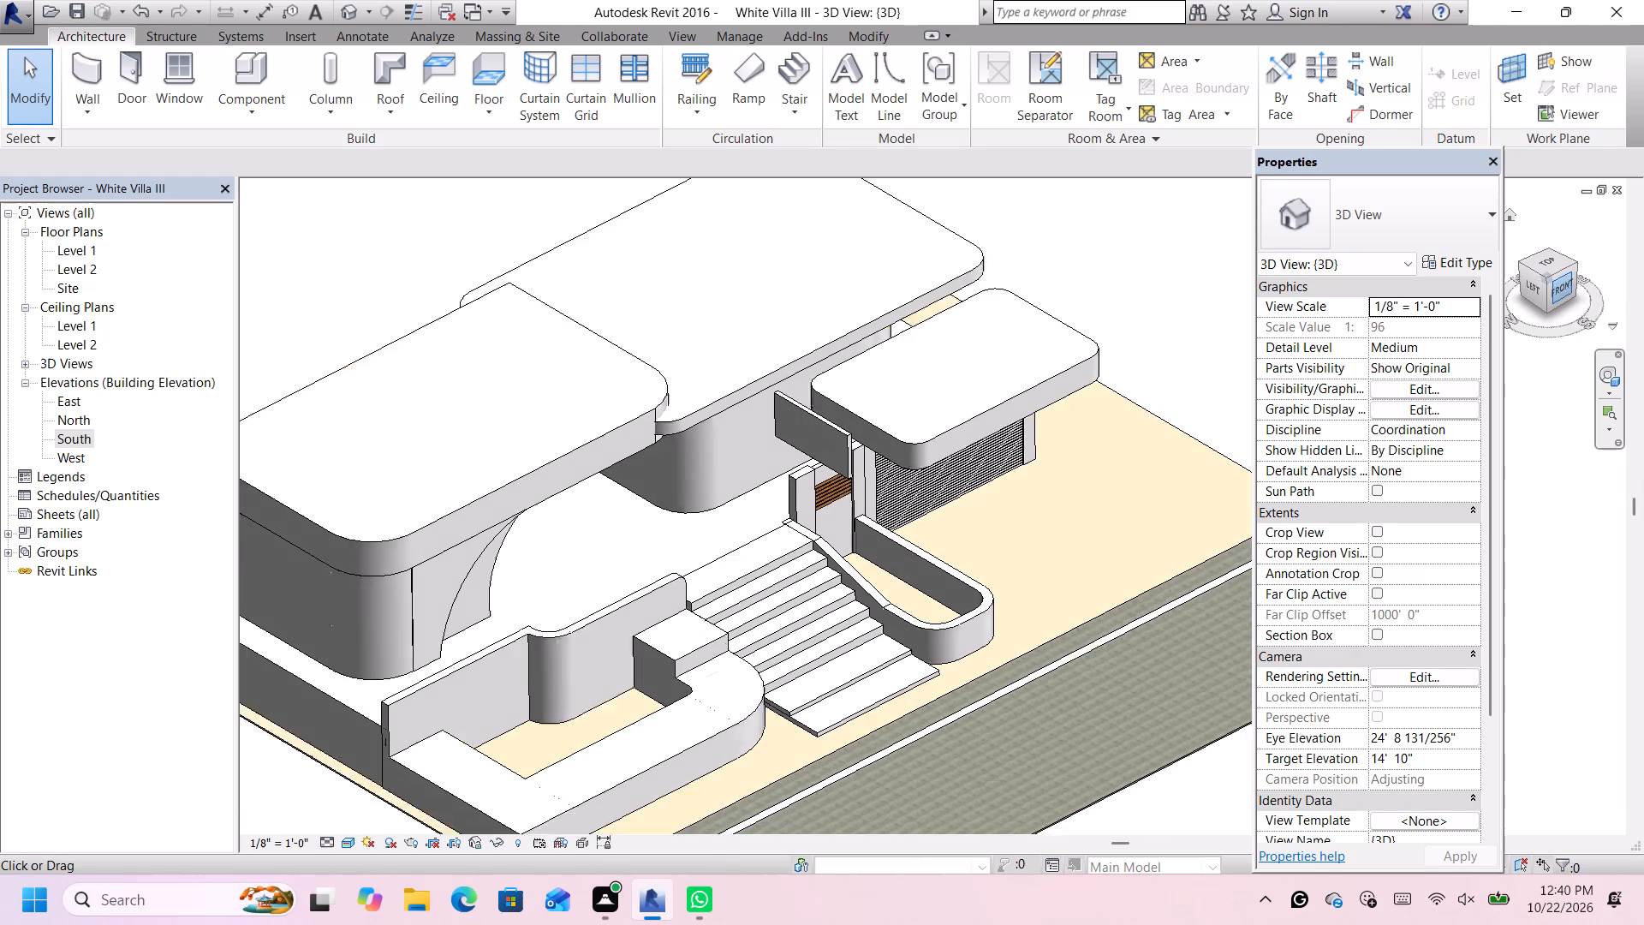
scroll(1131, 385, "up", 5)
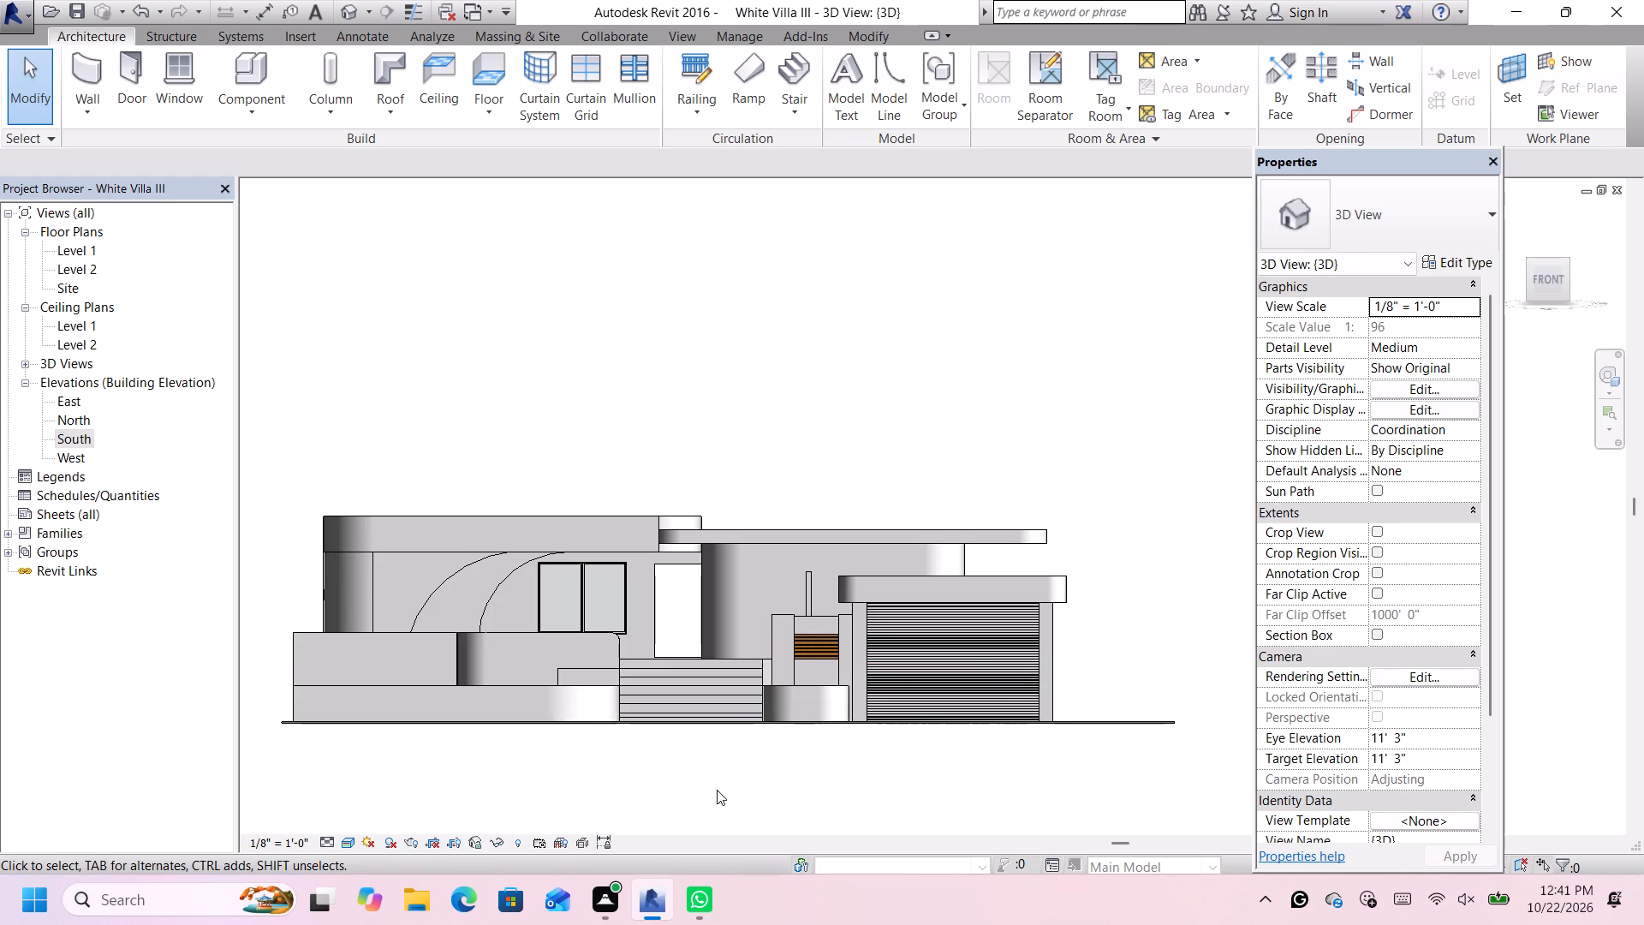
scroll(736, 783, "down", 4)
scroll(492, 791, "up", 4)
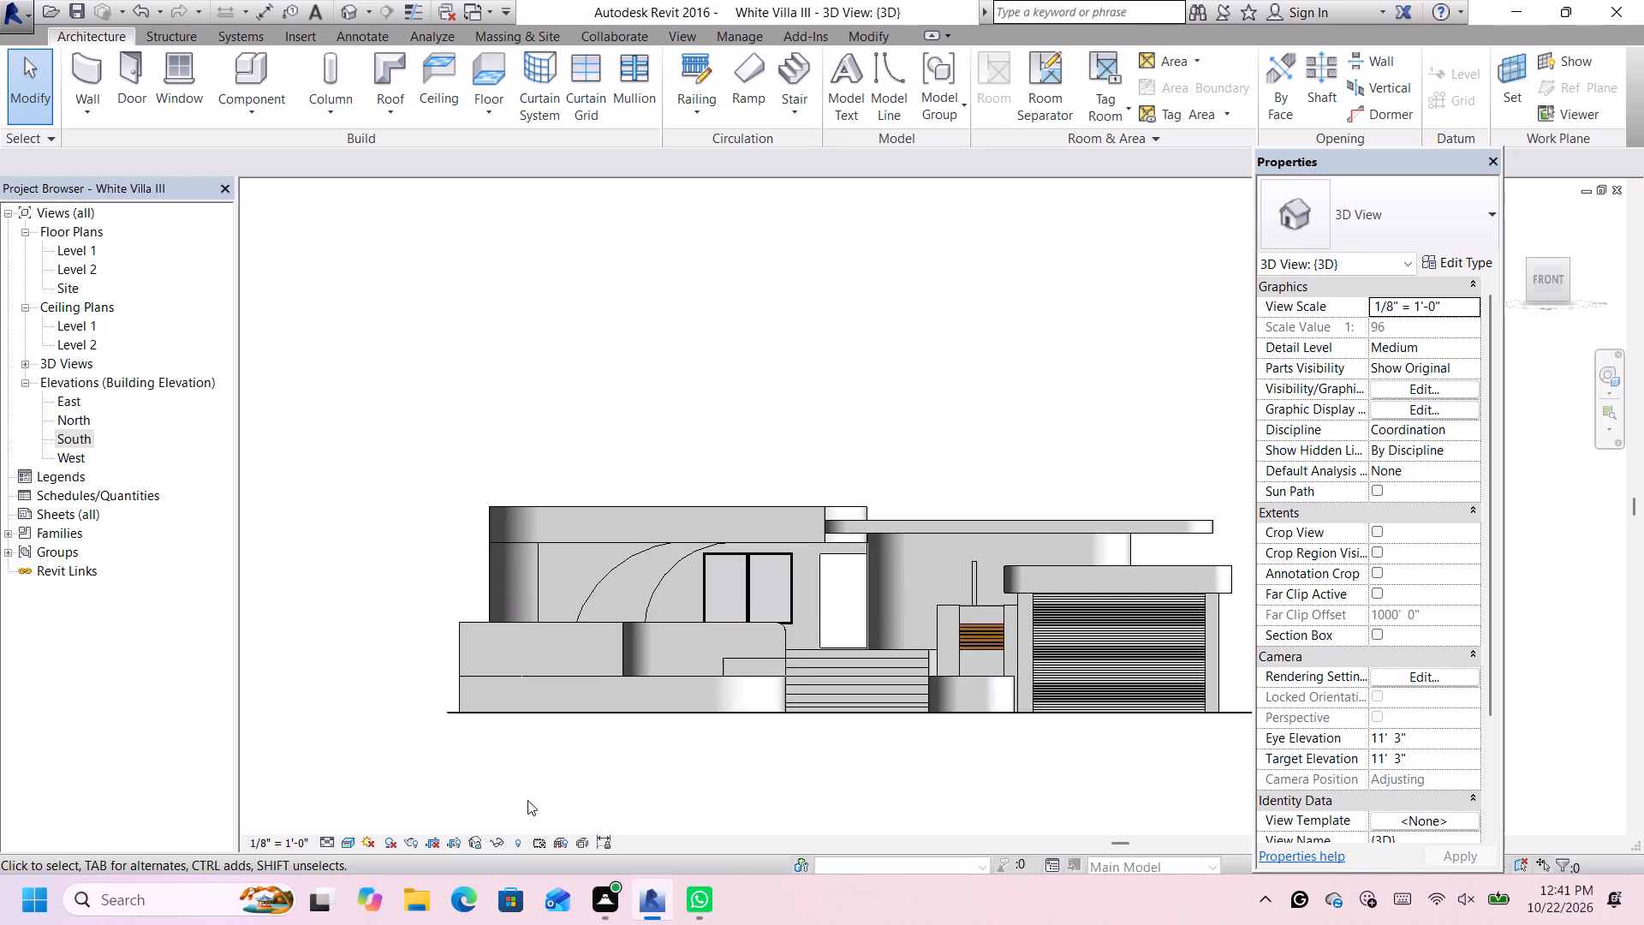
scroll(551, 784, "down", 4)
scroll(944, 580, "up", 2)
scroll(947, 580, "down", 2)
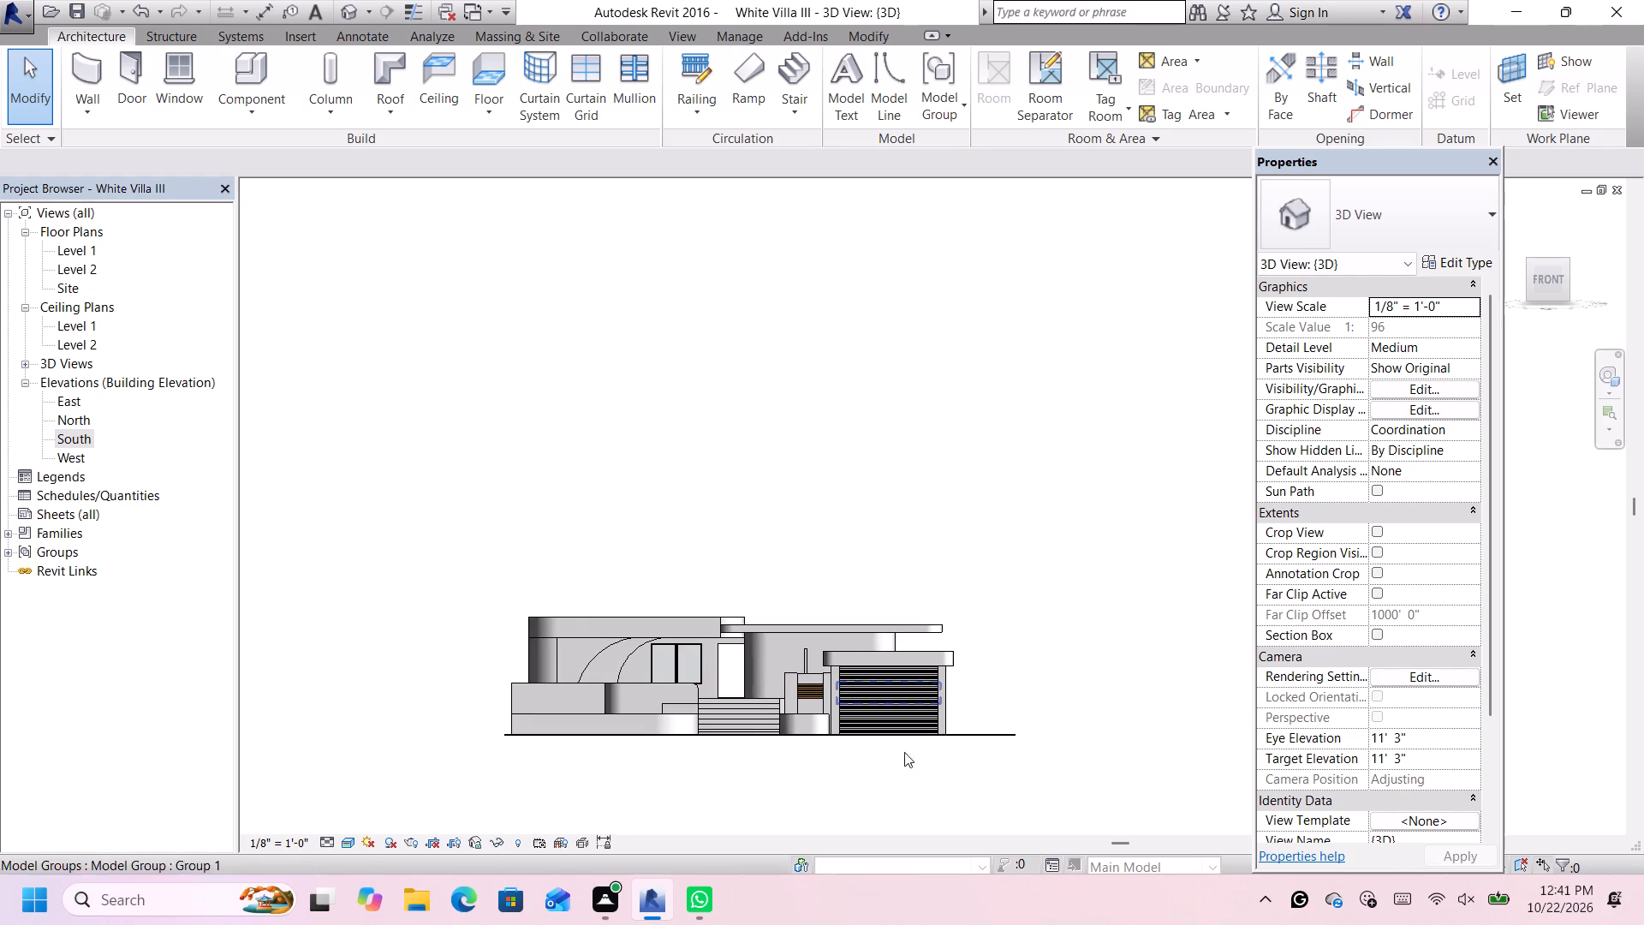
scroll(901, 815, "up", 2)
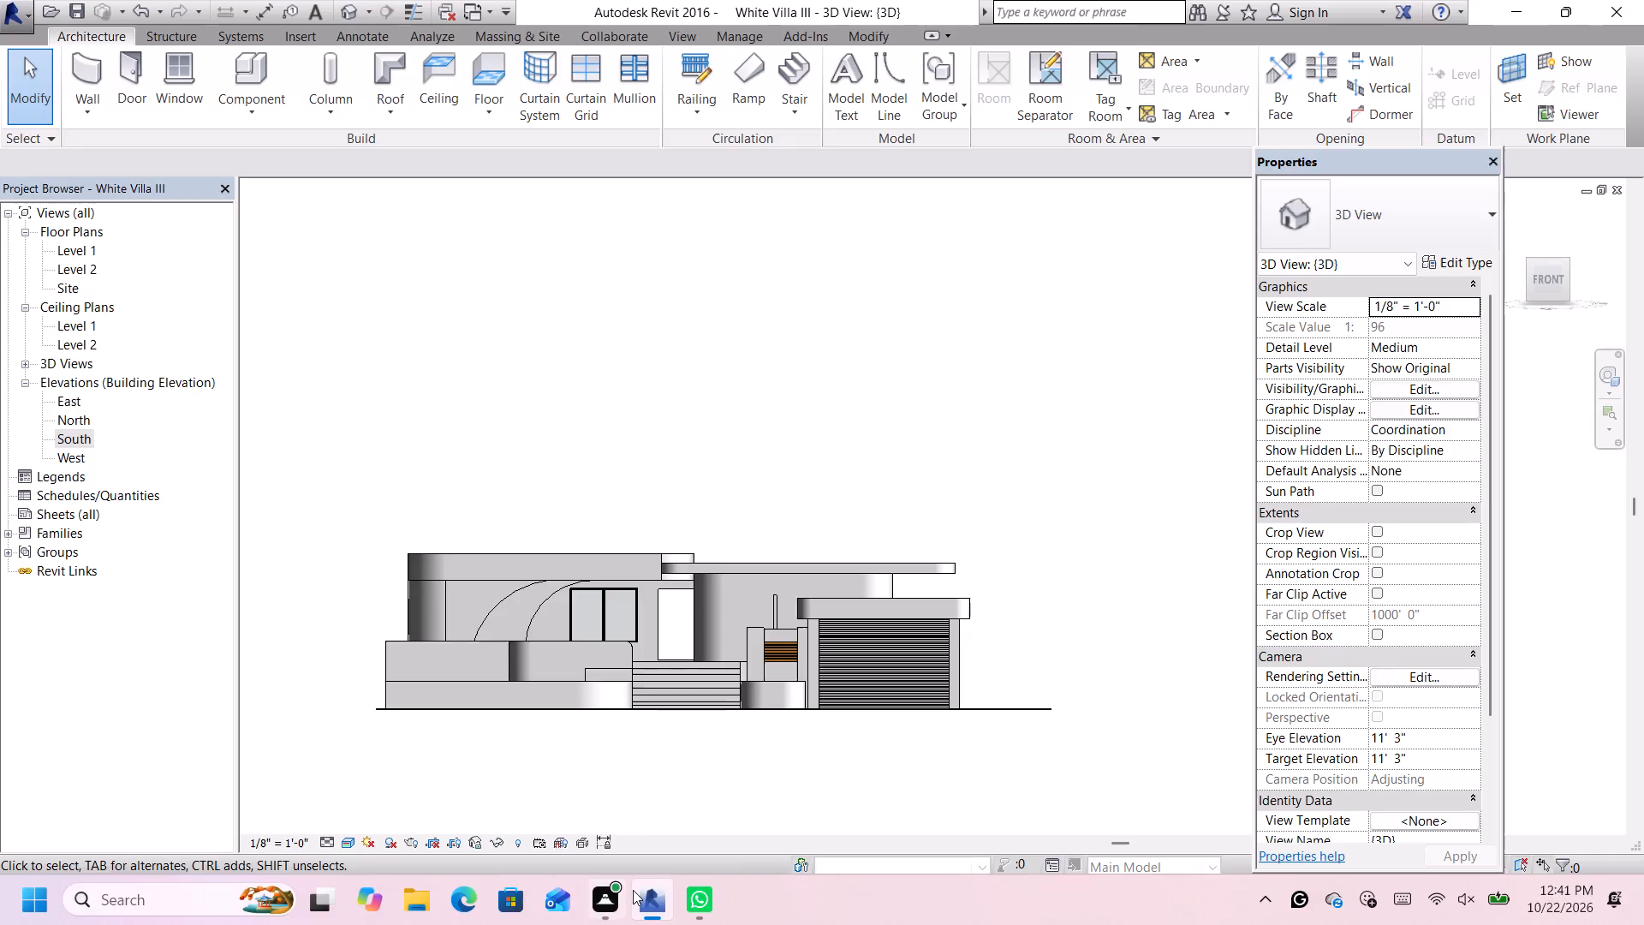
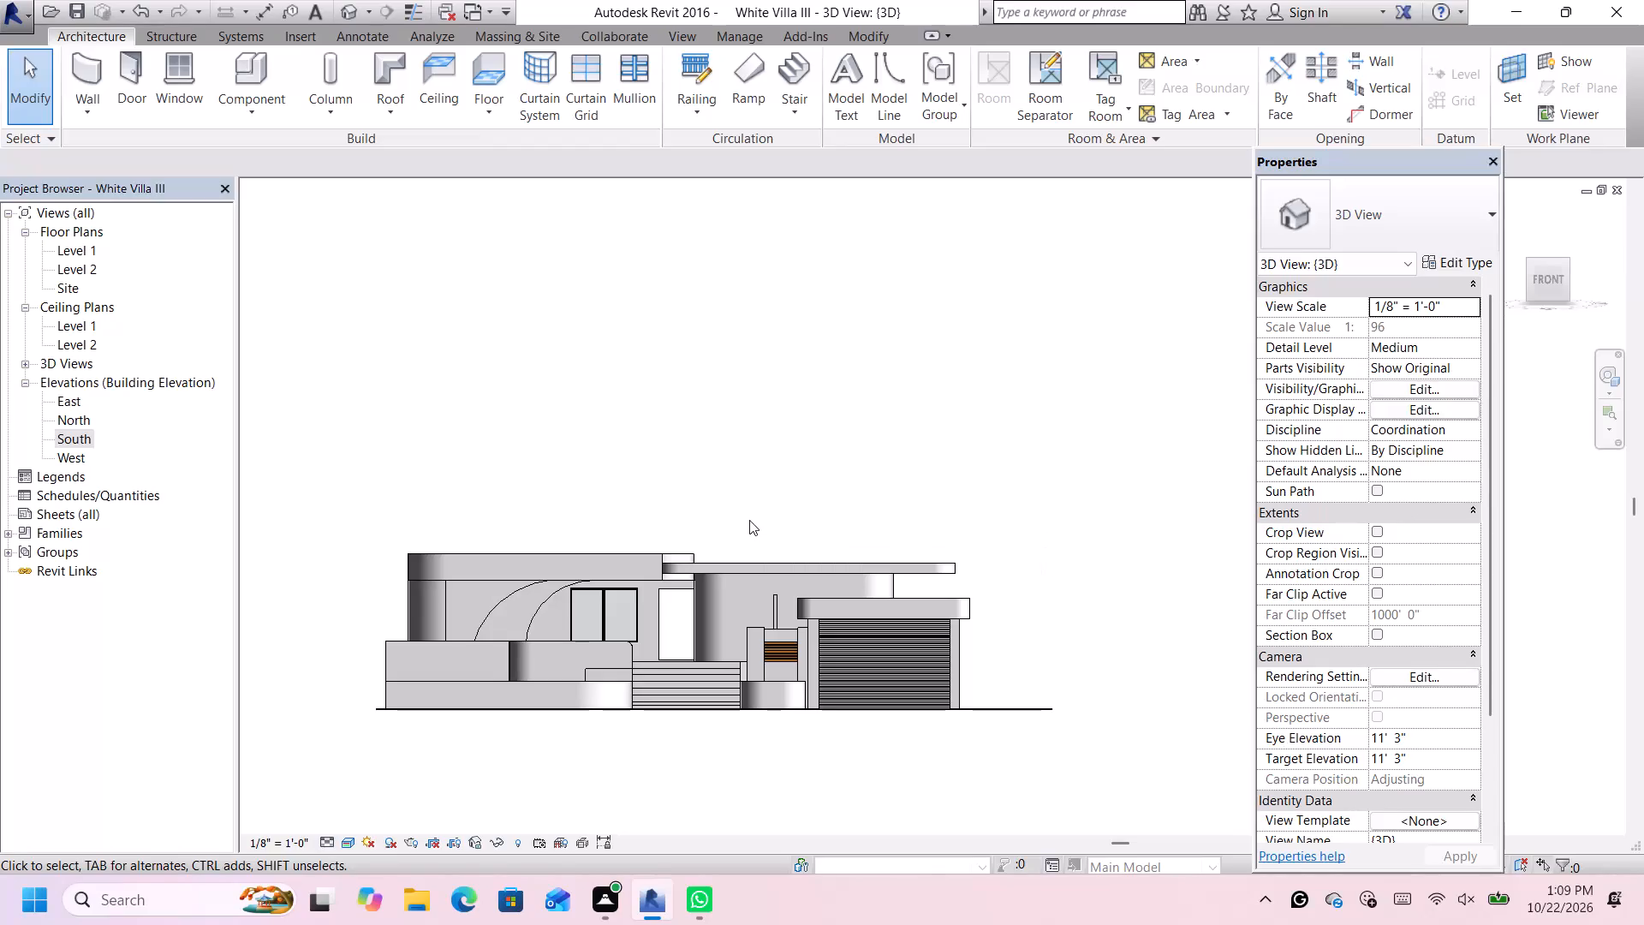
Examine the villa's exterior from the front and from the front-left isometric view.
scroll(688, 549, "down", 2)
scroll(553, 533, "up", 2)
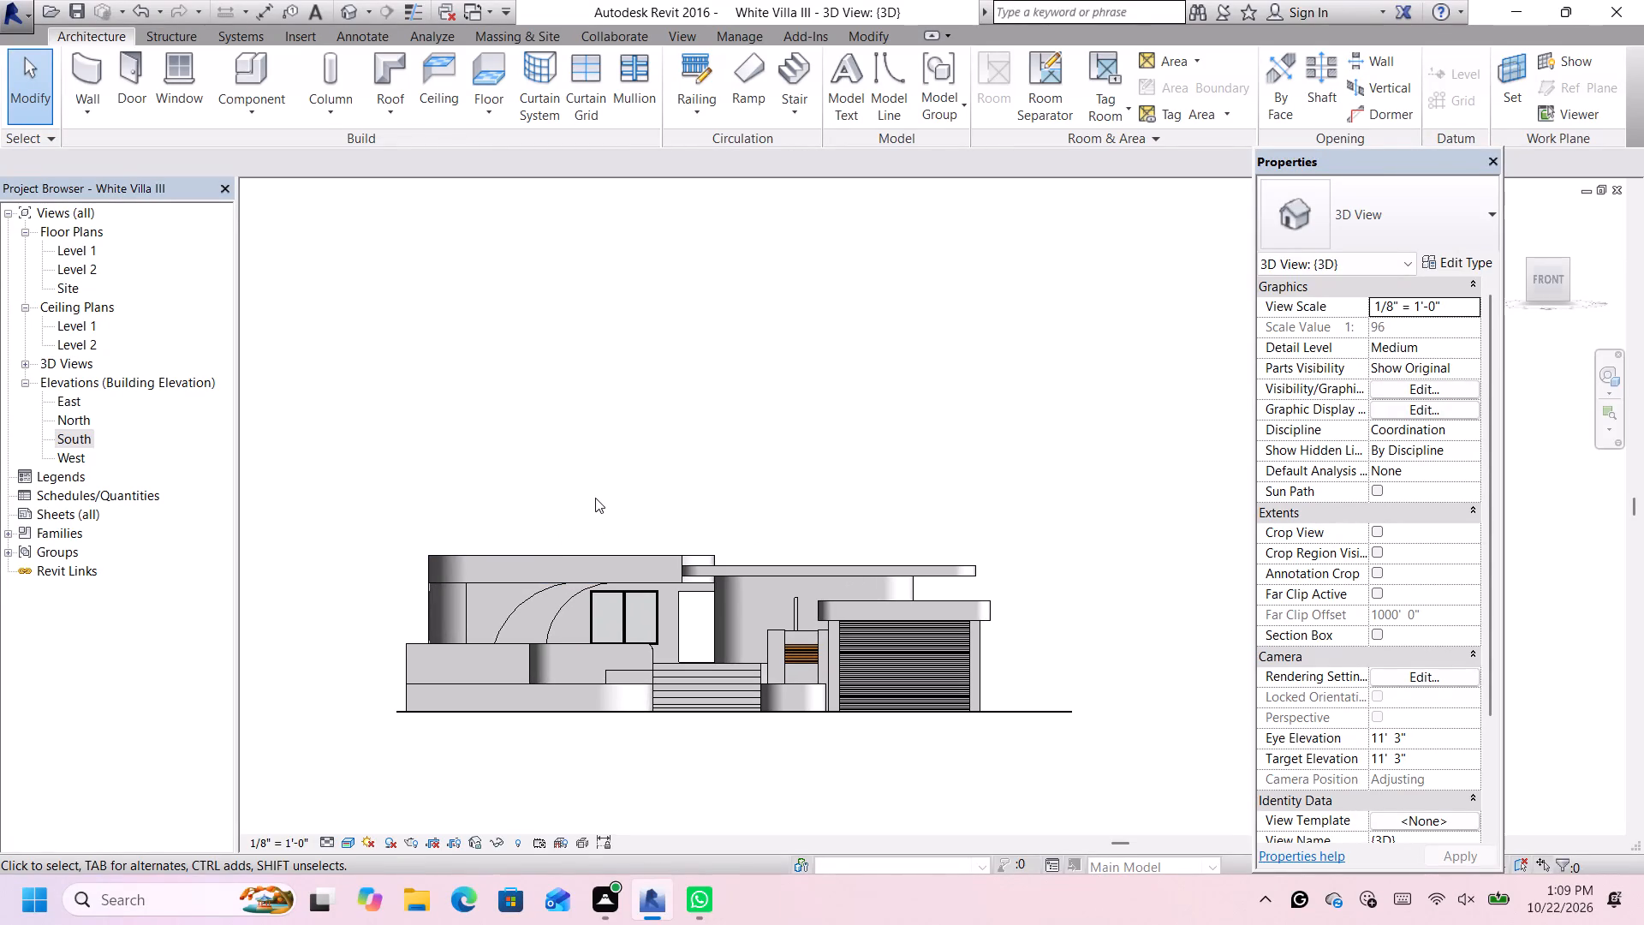
scroll(563, 487, "down", 2)
scroll(503, 472, "up", 4)
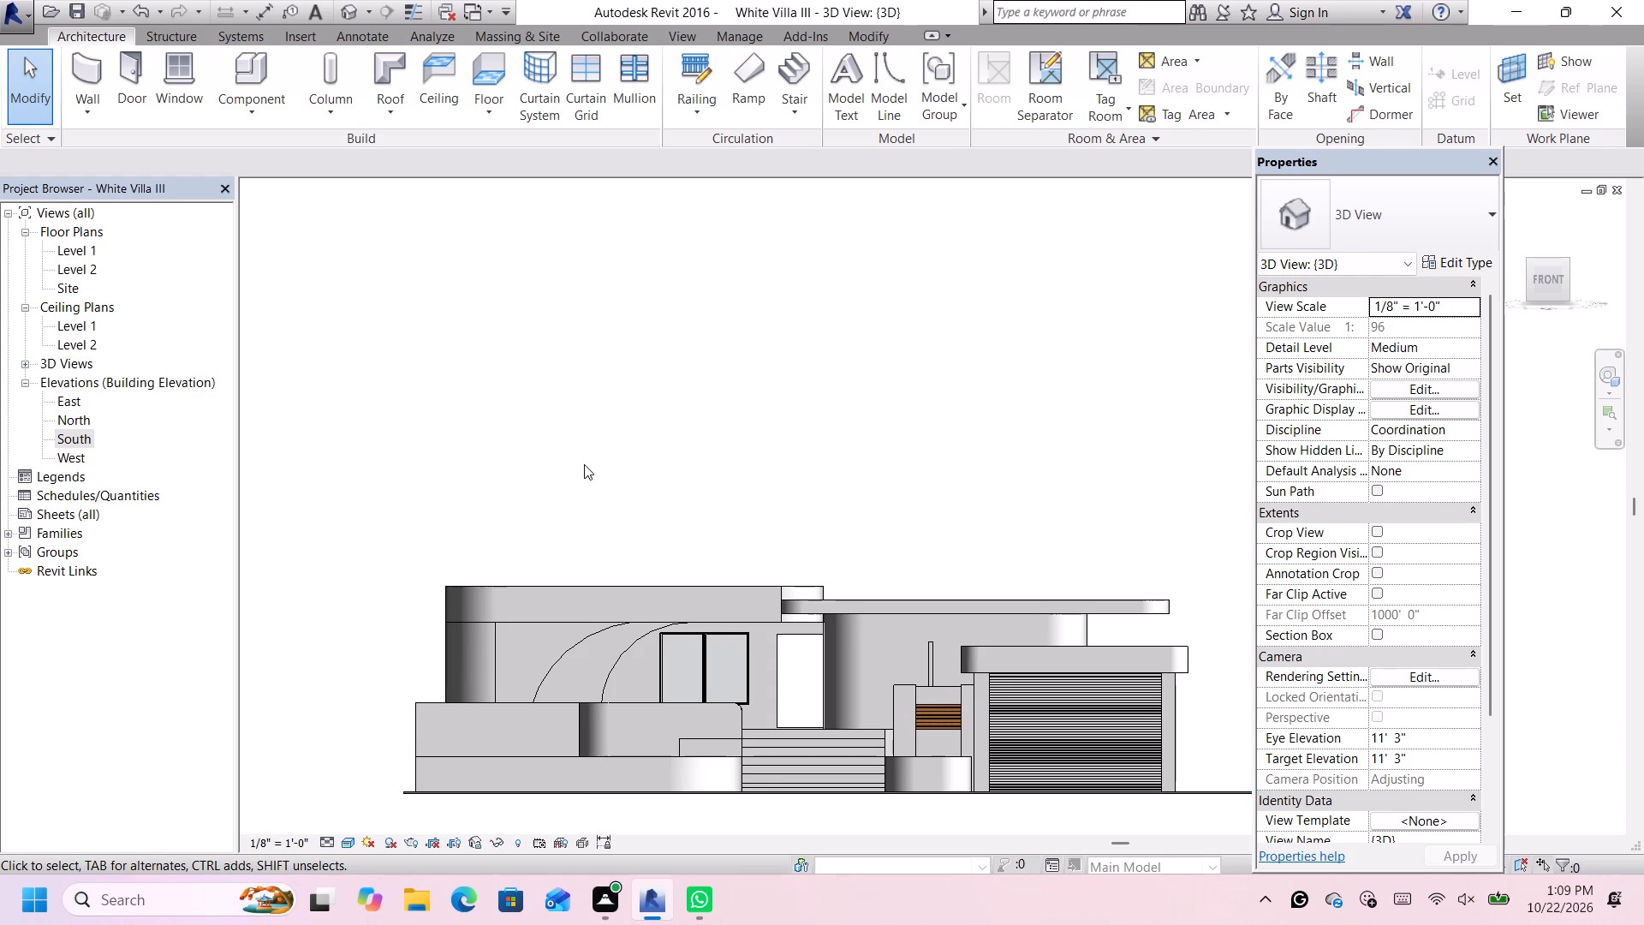
scroll(578, 459, "down", 2)
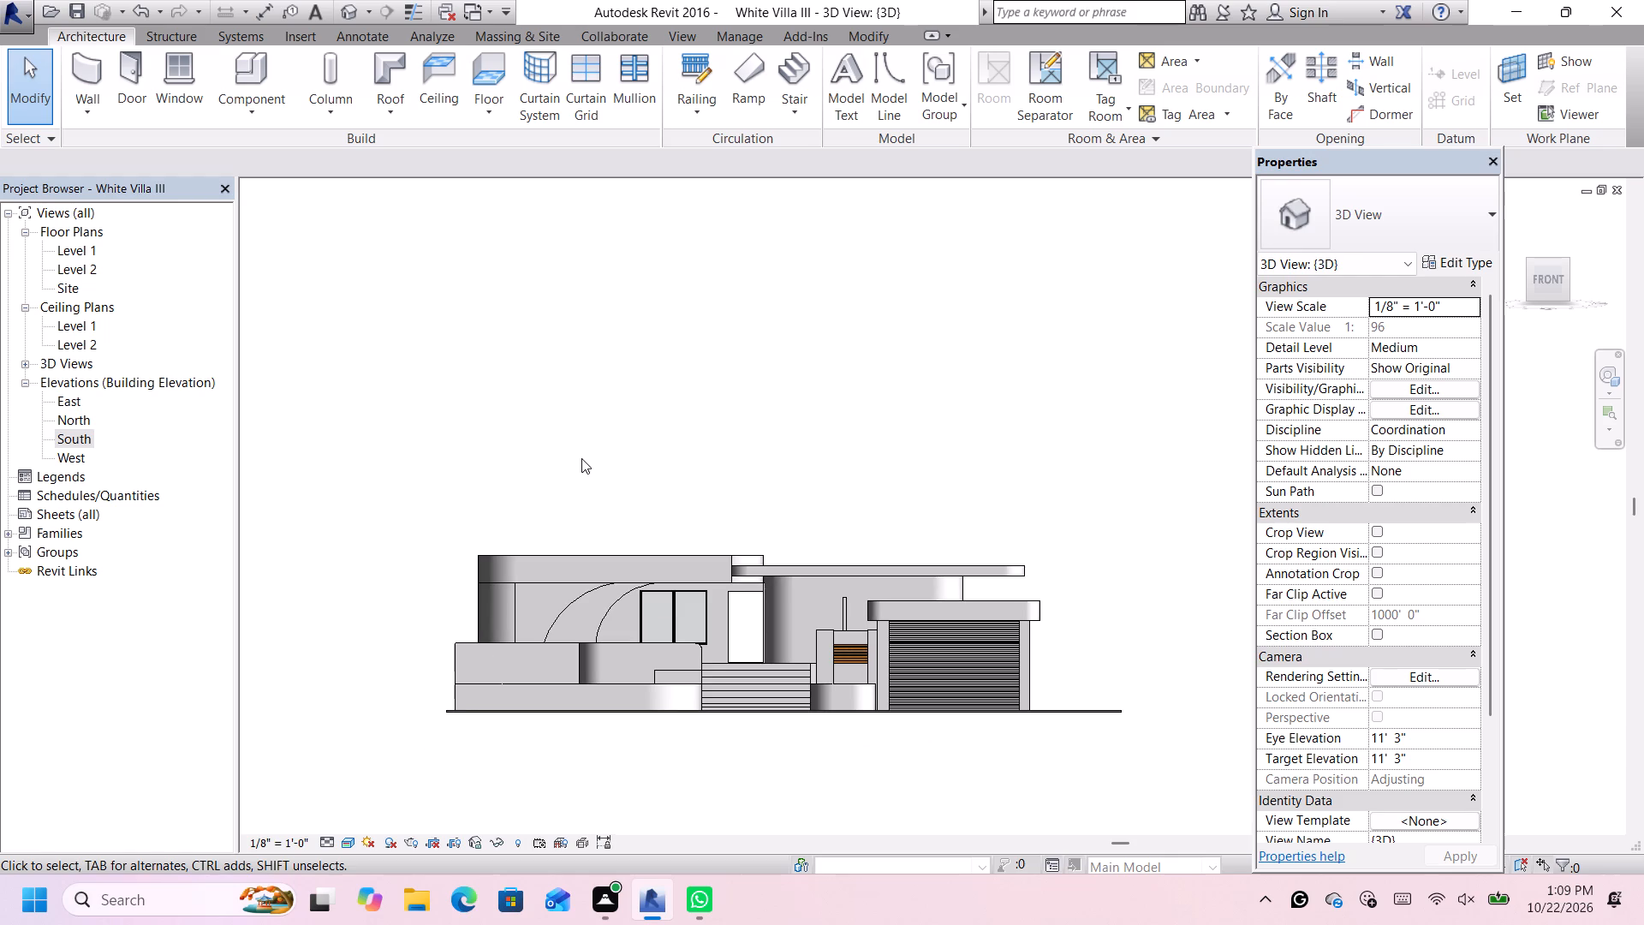
scroll(646, 464, "up", 1)
scroll(646, 468, "down", 1)
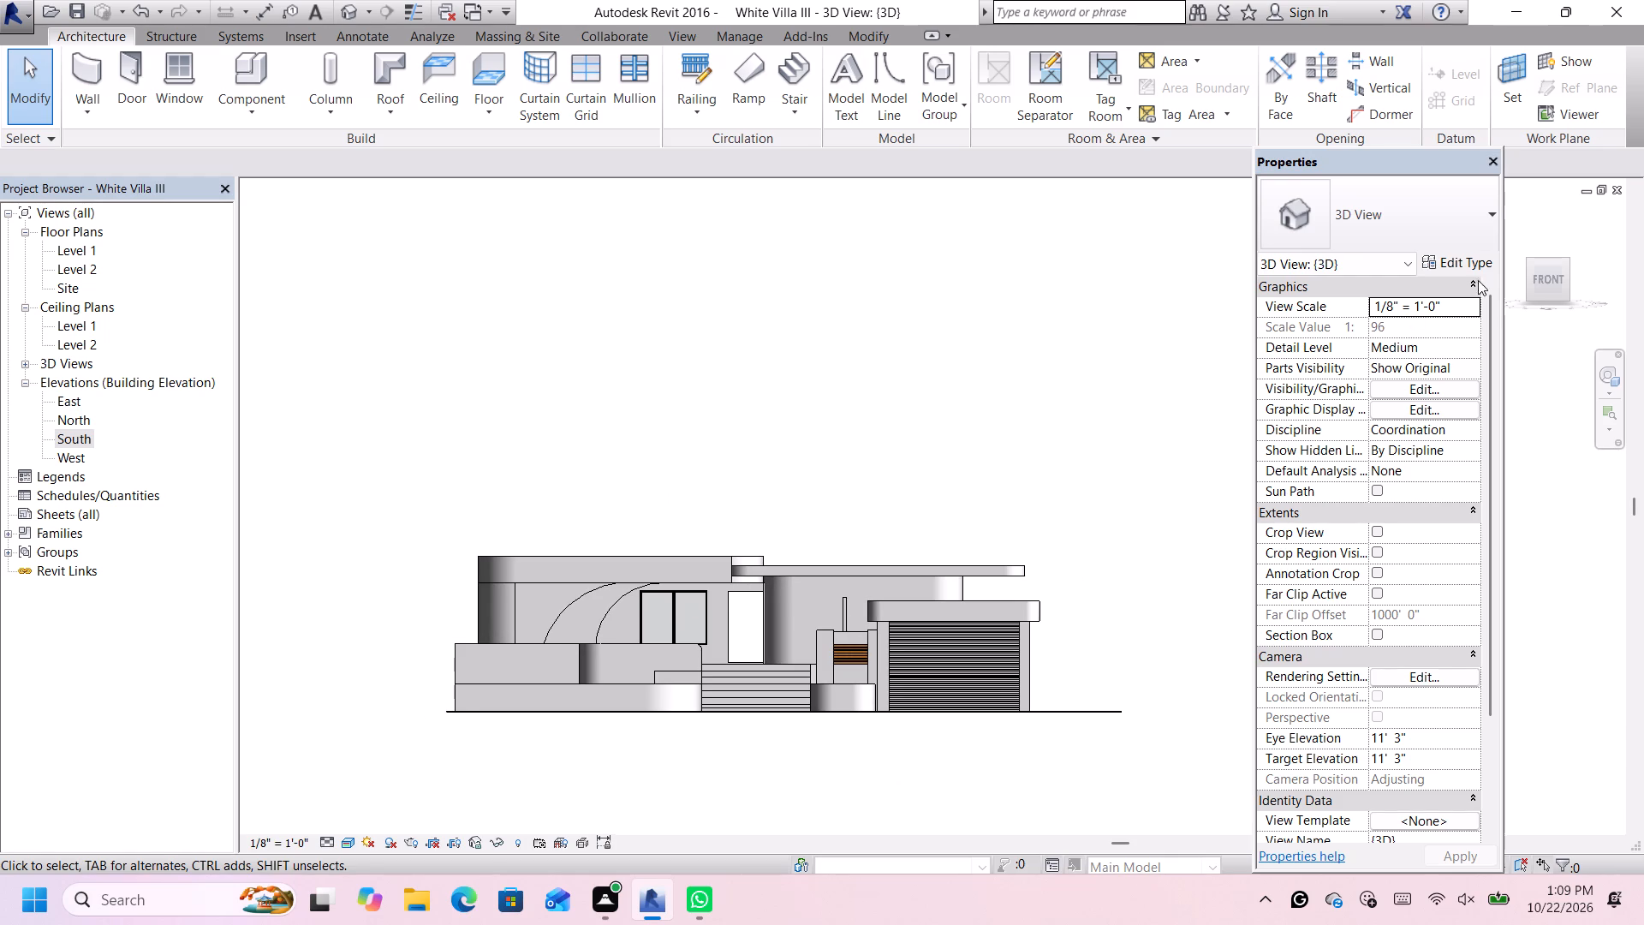
left_click(1528, 266)
scroll(866, 507, "up", 1)
scroll(937, 466, "up", 1)
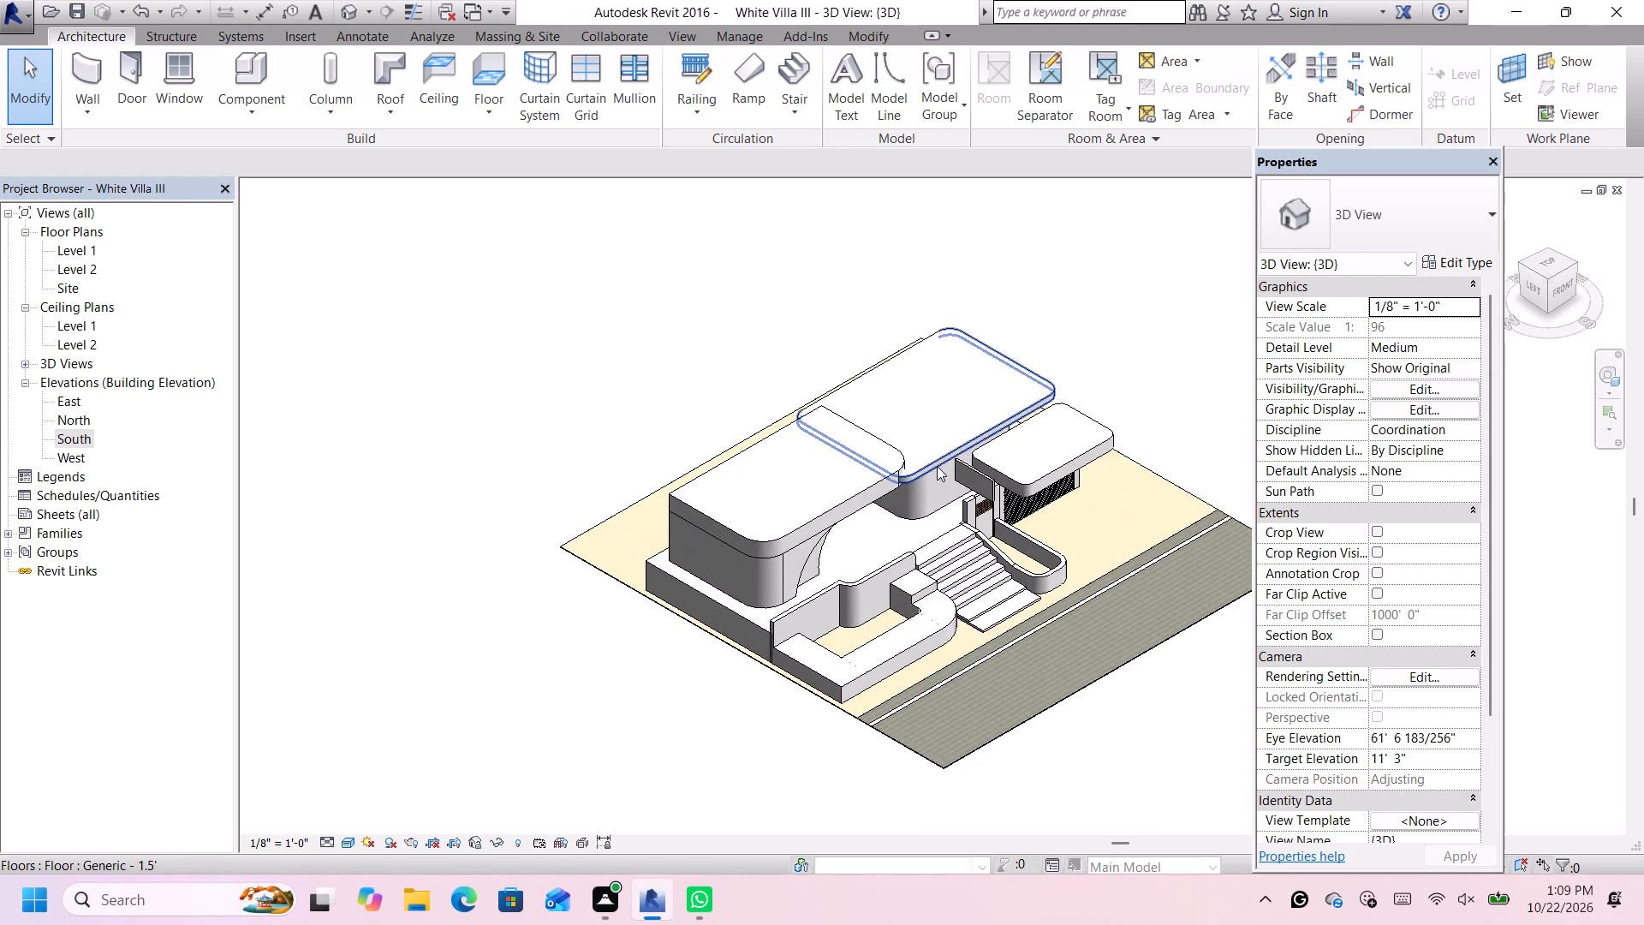
scroll(962, 474, "down", 1)
scroll(1147, 353, "up", 3)
scroll(1144, 356, "down", 2)
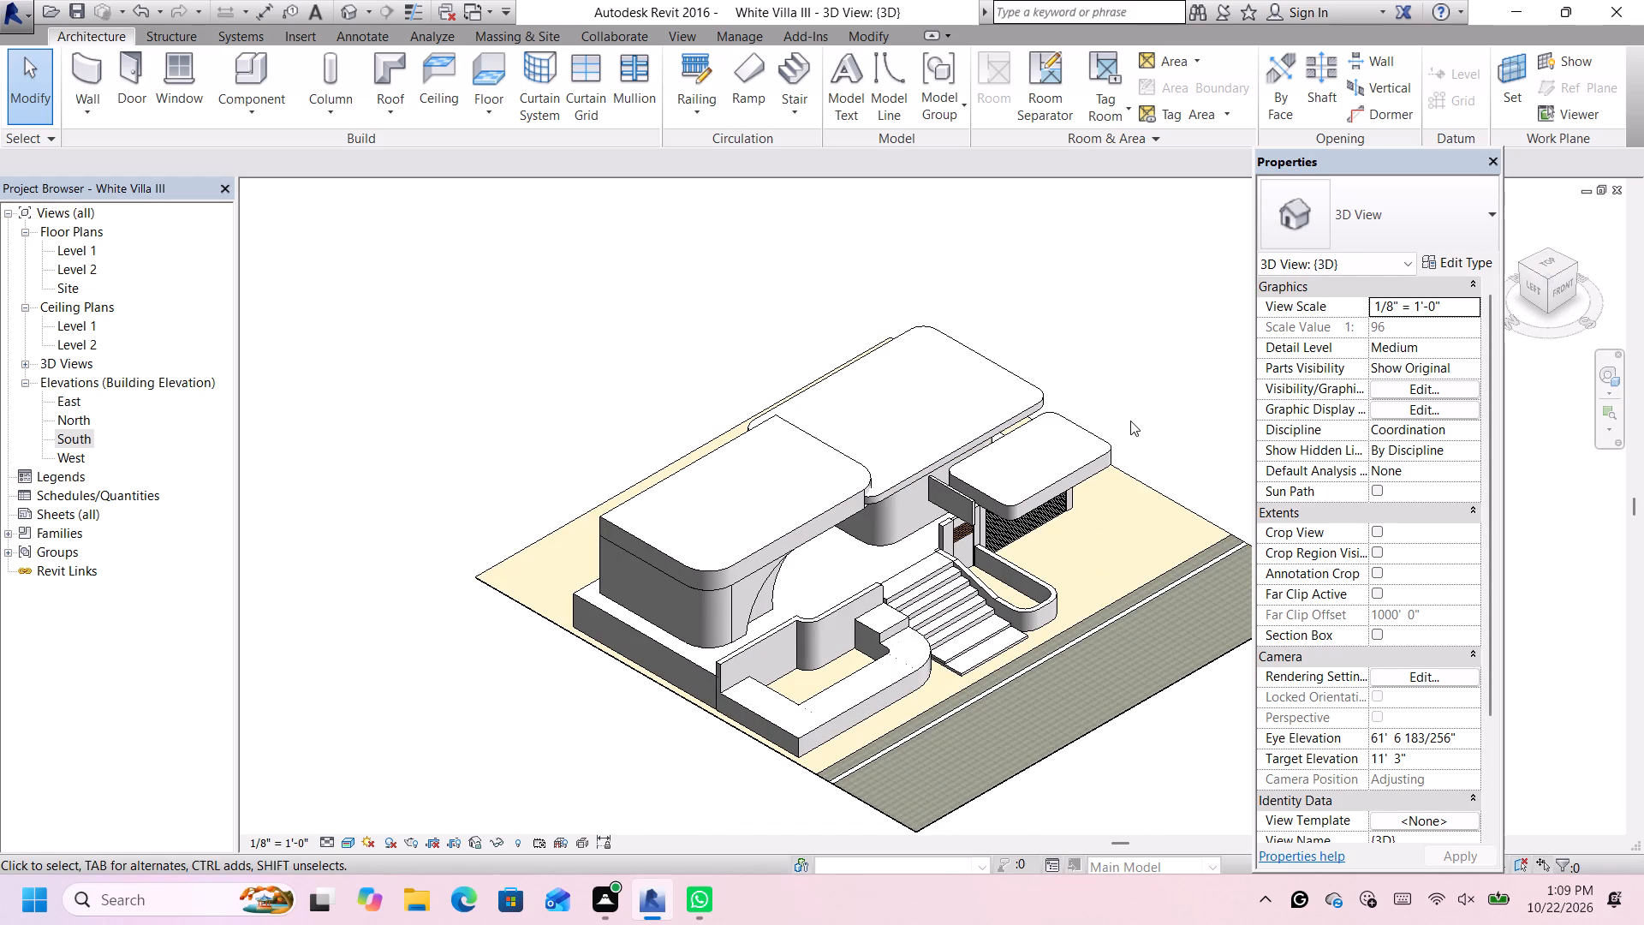
scroll(869, 480, "up", 3)
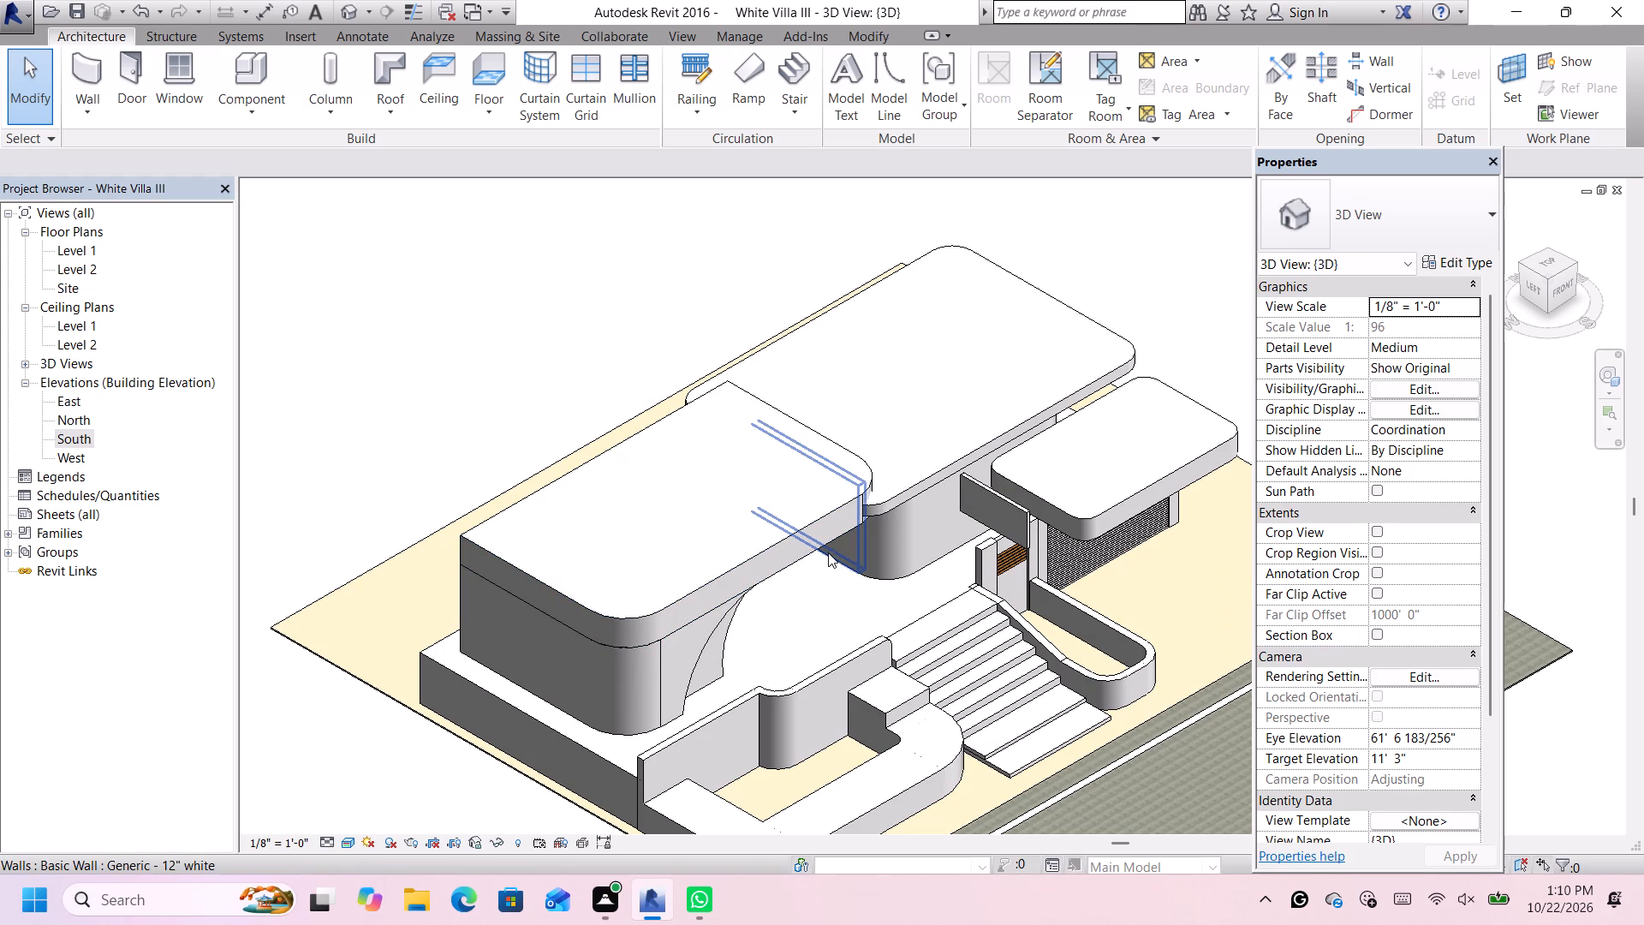
scroll(827, 549, "up", 1)
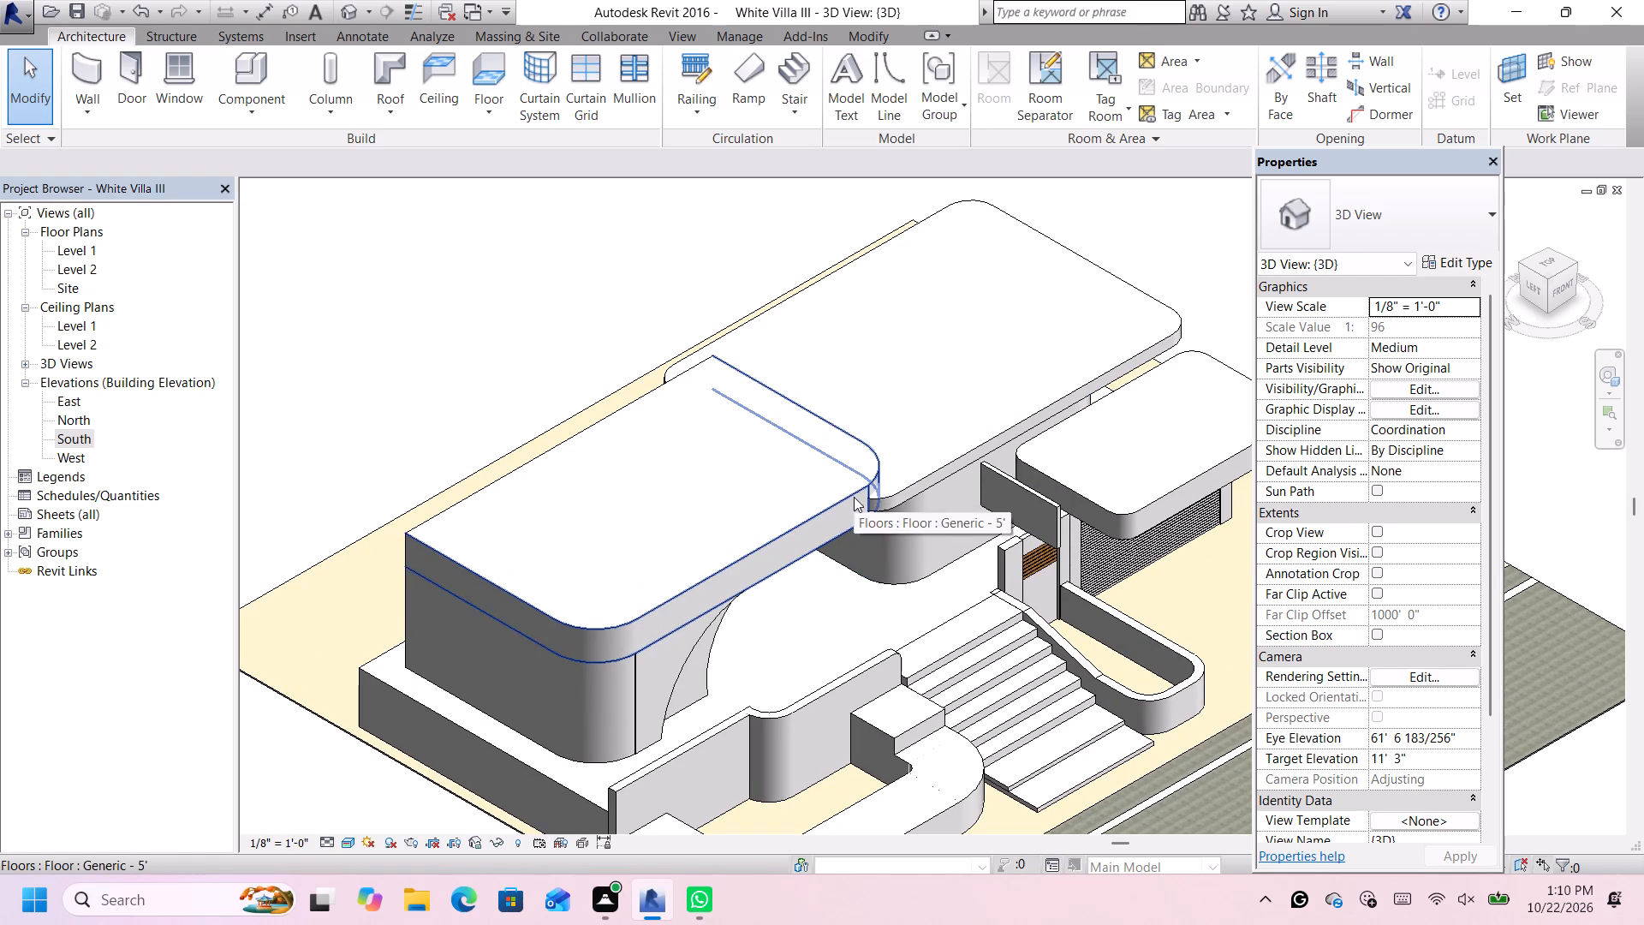
In the top view, start an architectural column and load the Round Column.0001 family from the Columns folder.
left_click(1549, 260)
scroll(764, 647, "up", 3)
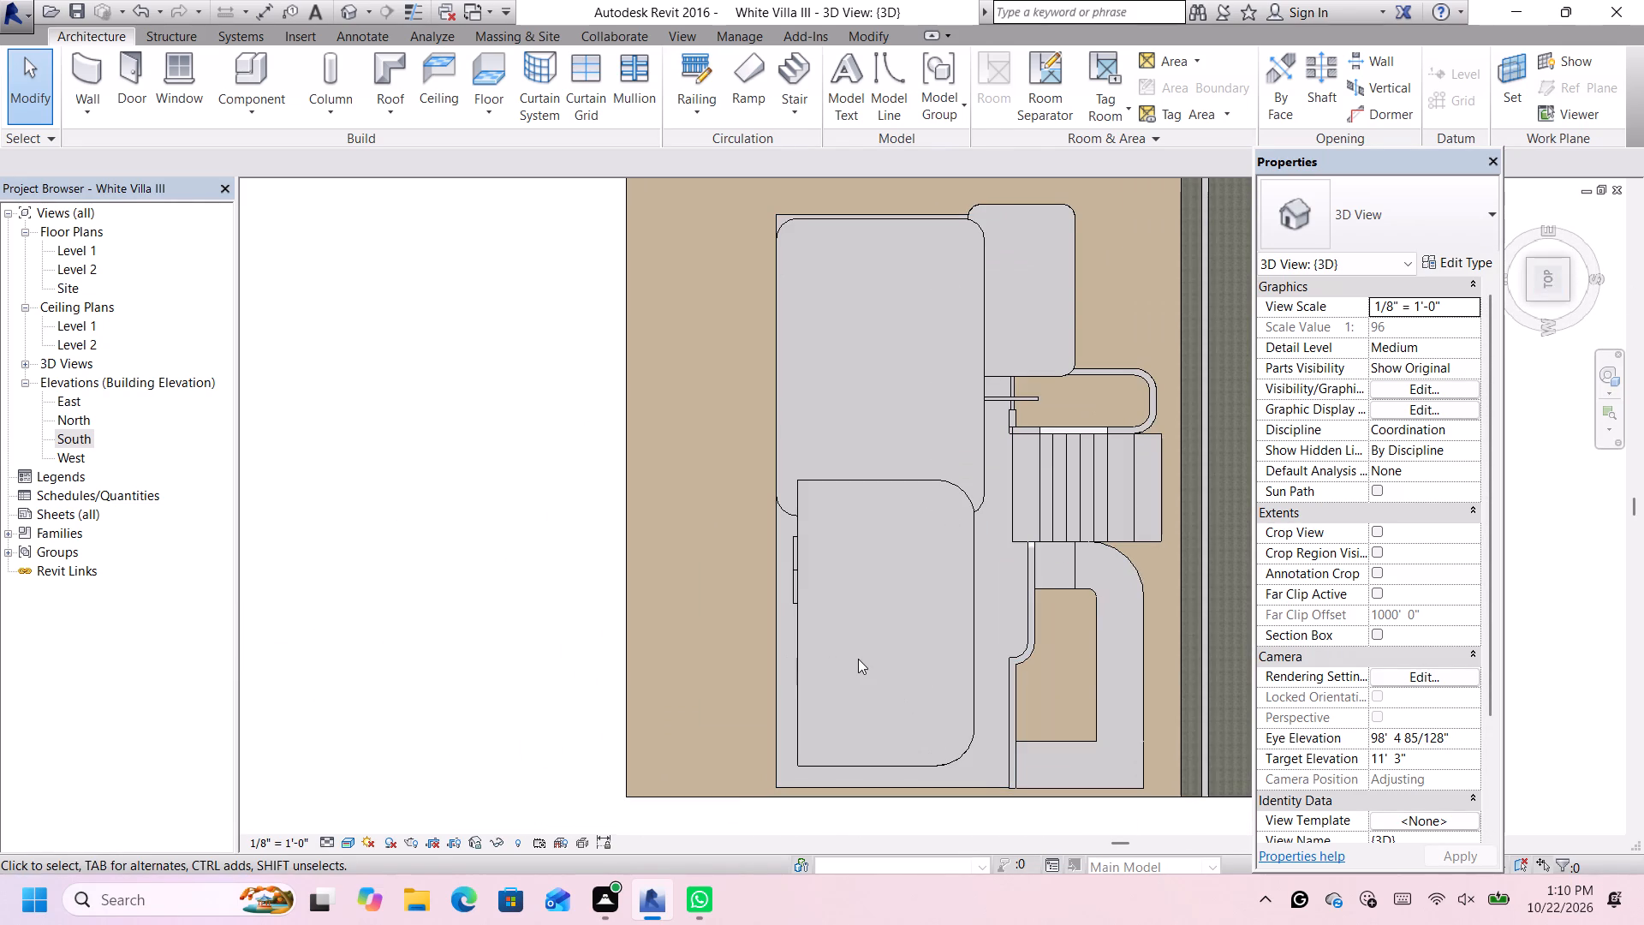
left_click(329, 117)
left_click(356, 187)
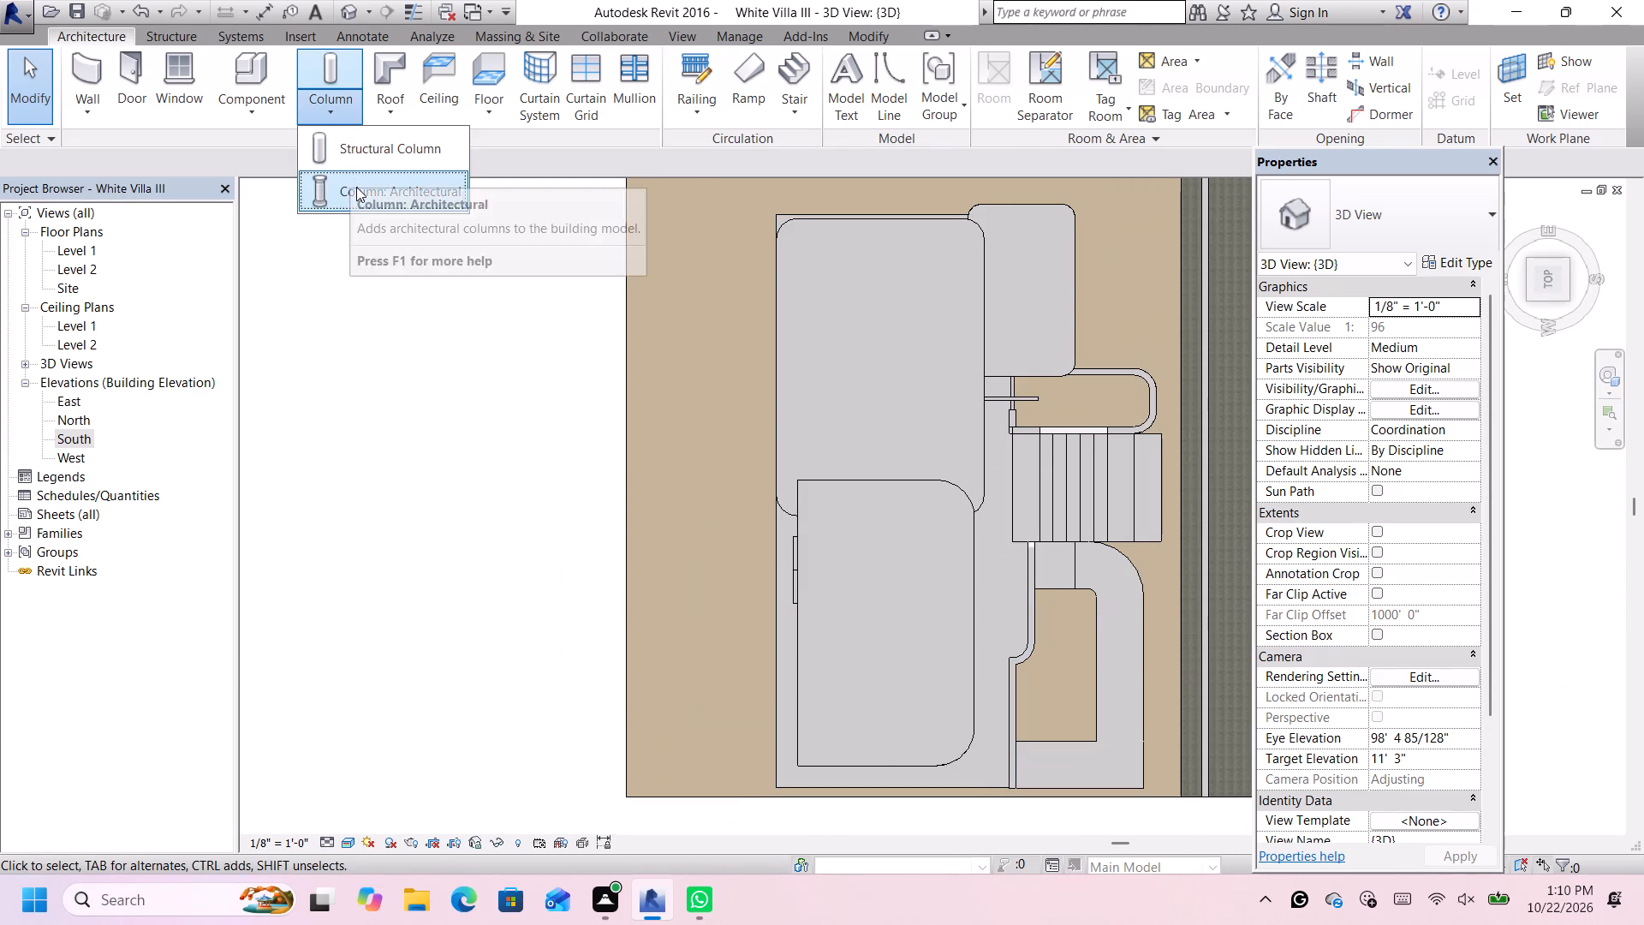
left_click(763, 403)
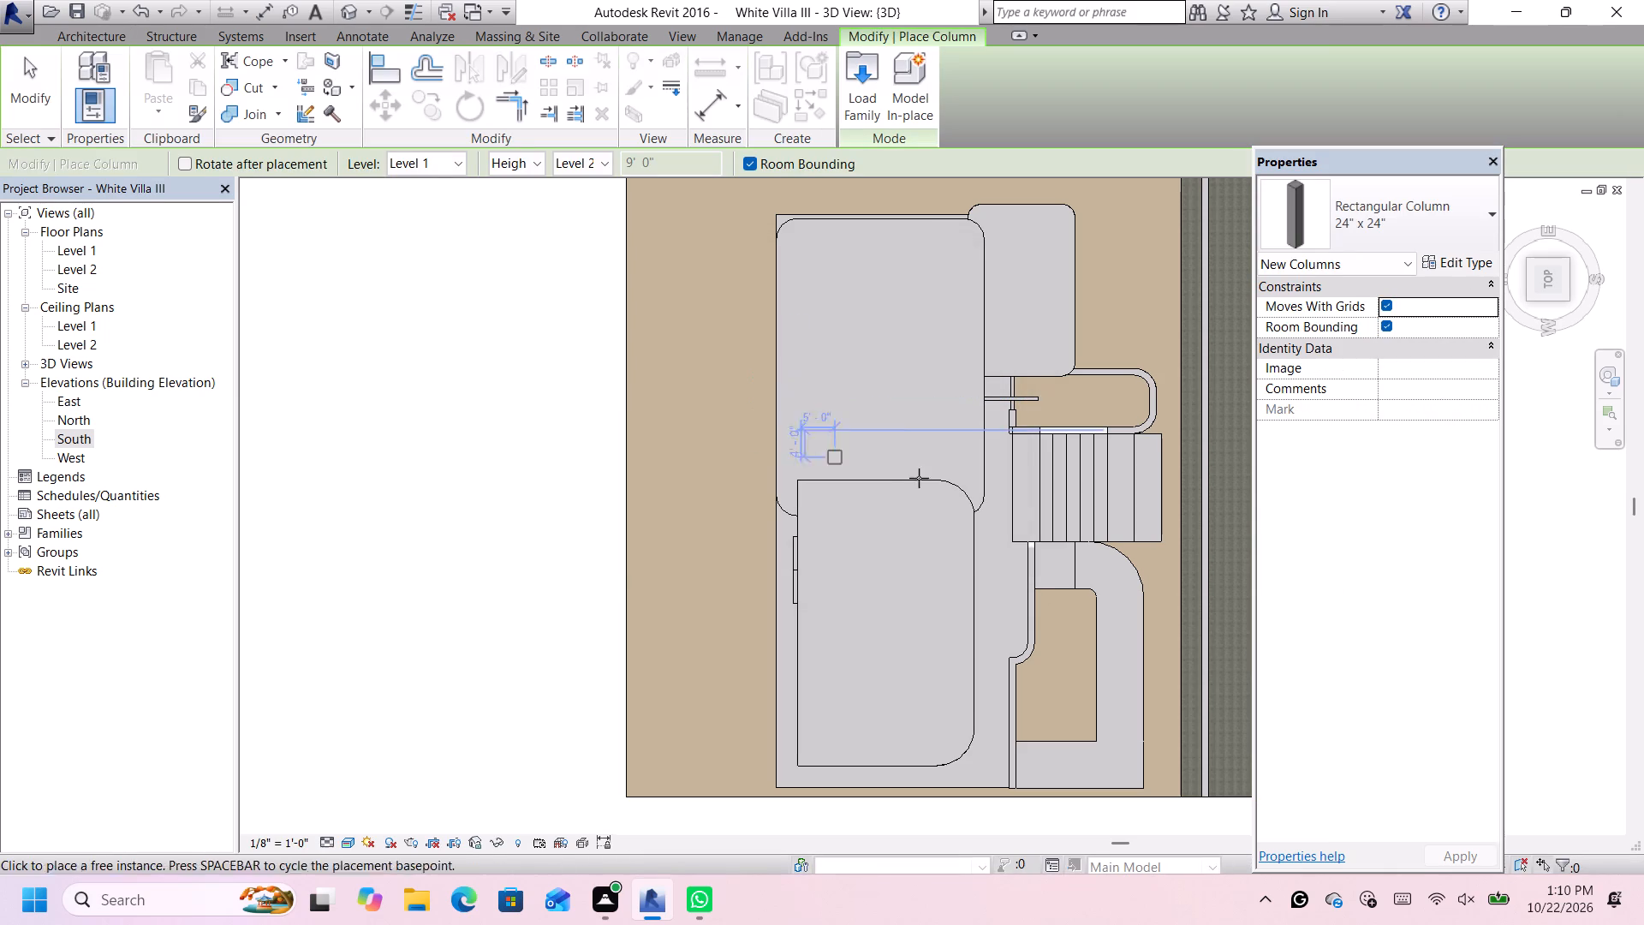
scroll(1088, 564, "up", 1)
scroll(1076, 558, "down", 3)
scroll(1060, 523, "up", 3)
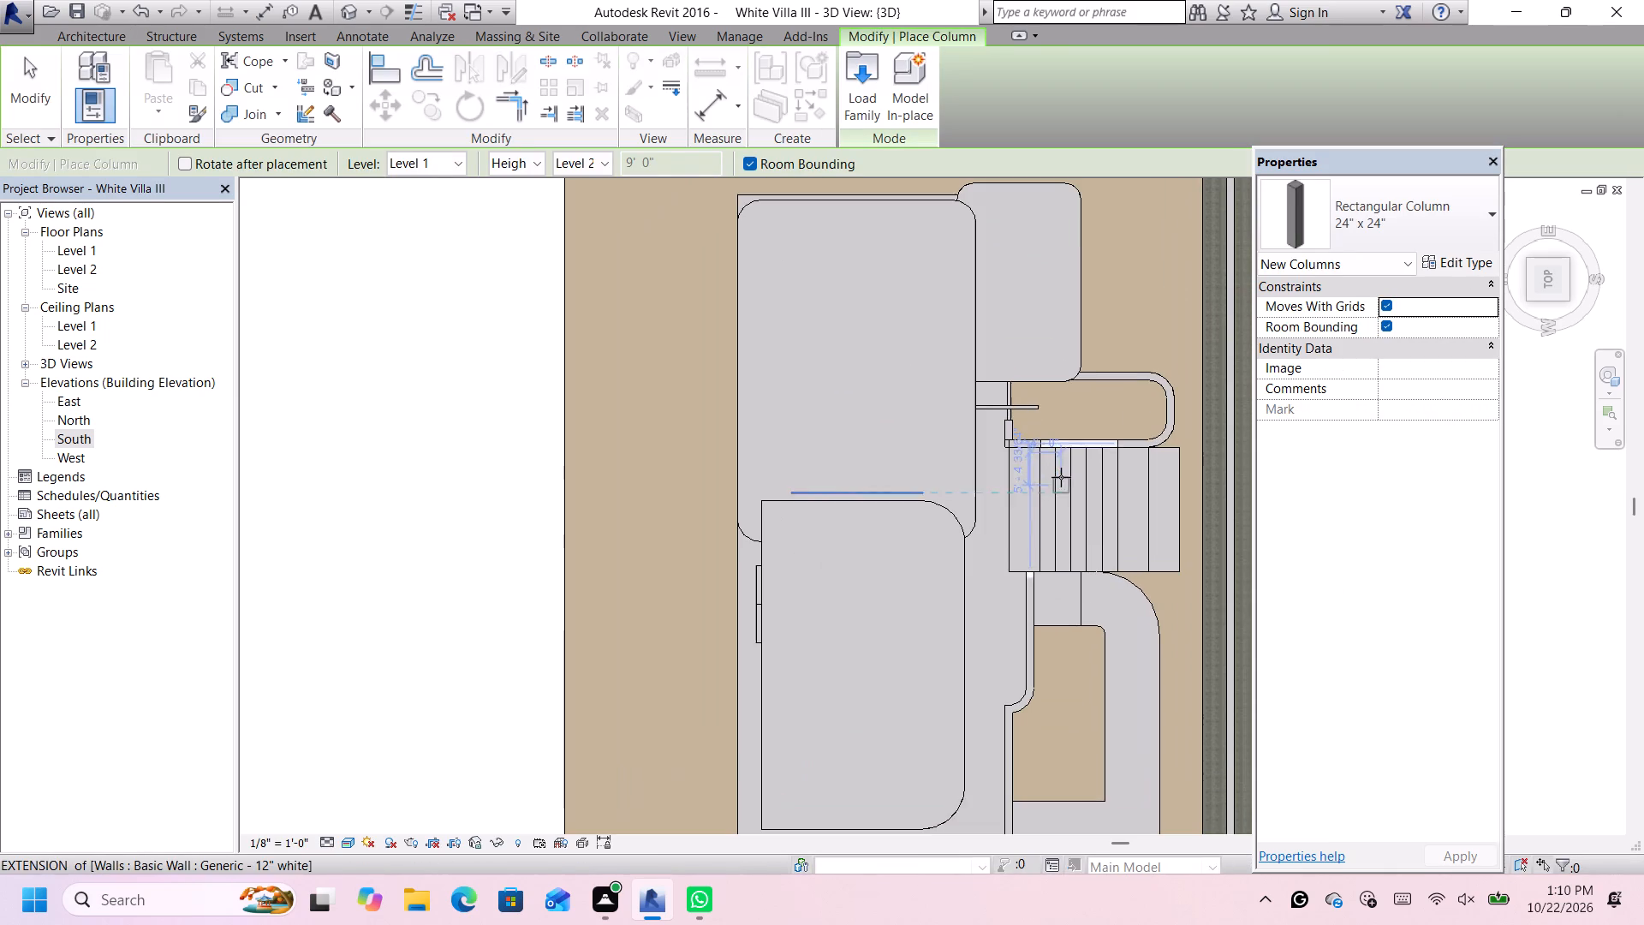
left_click(866, 90)
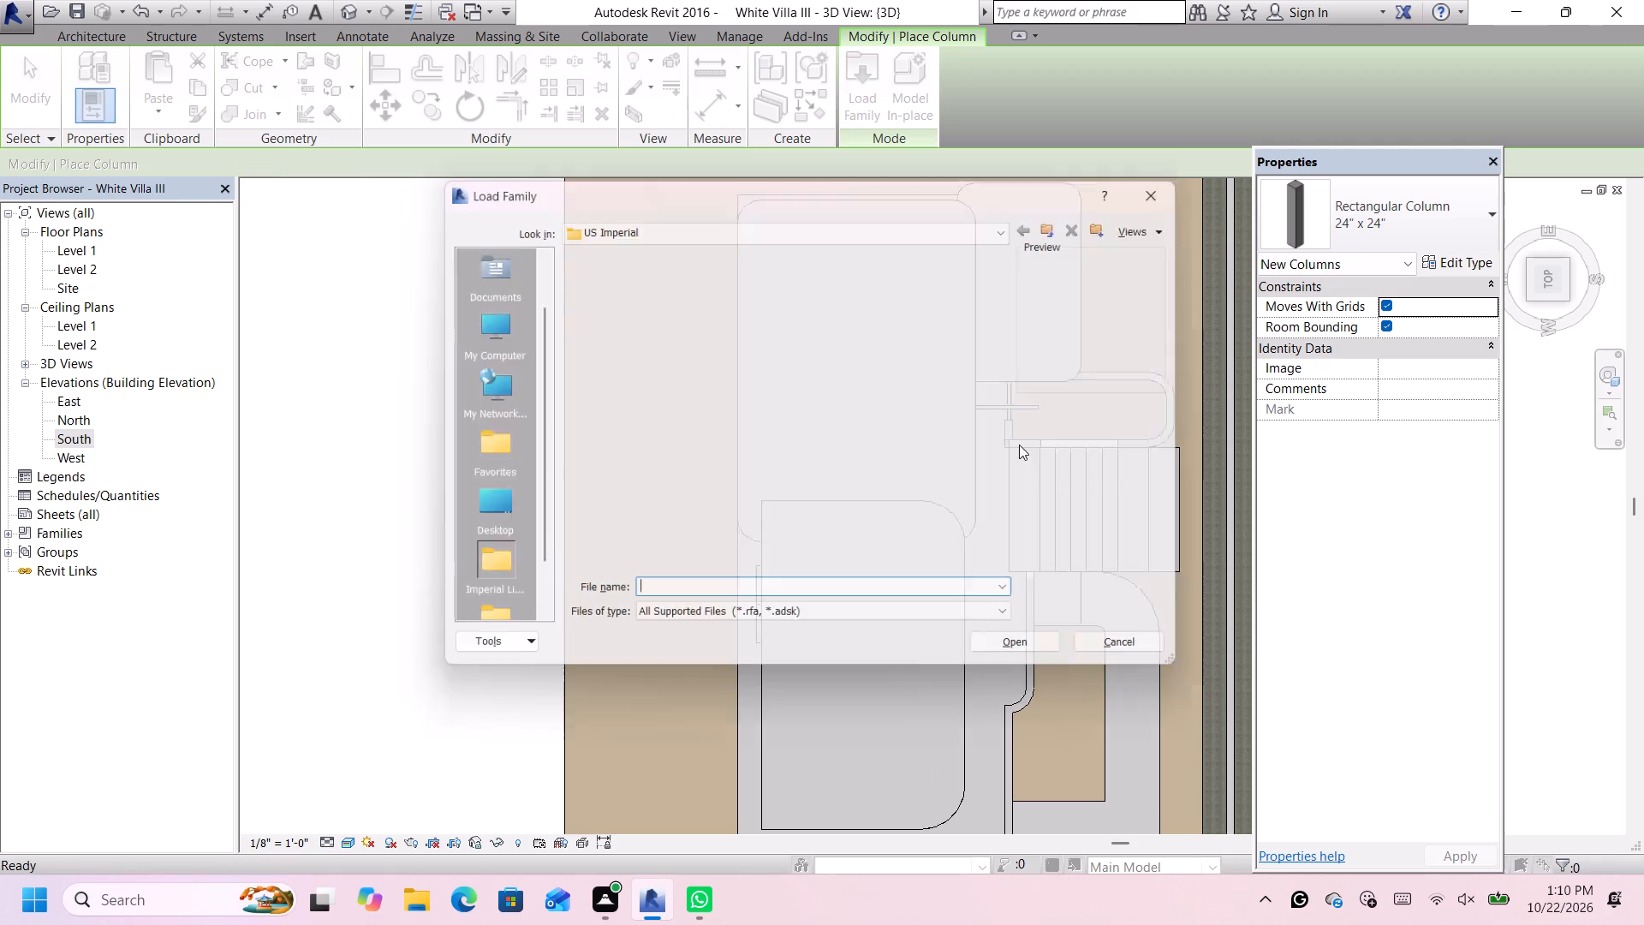
scroll(1019, 450, "down", 2)
scroll(766, 429, "up", 2)
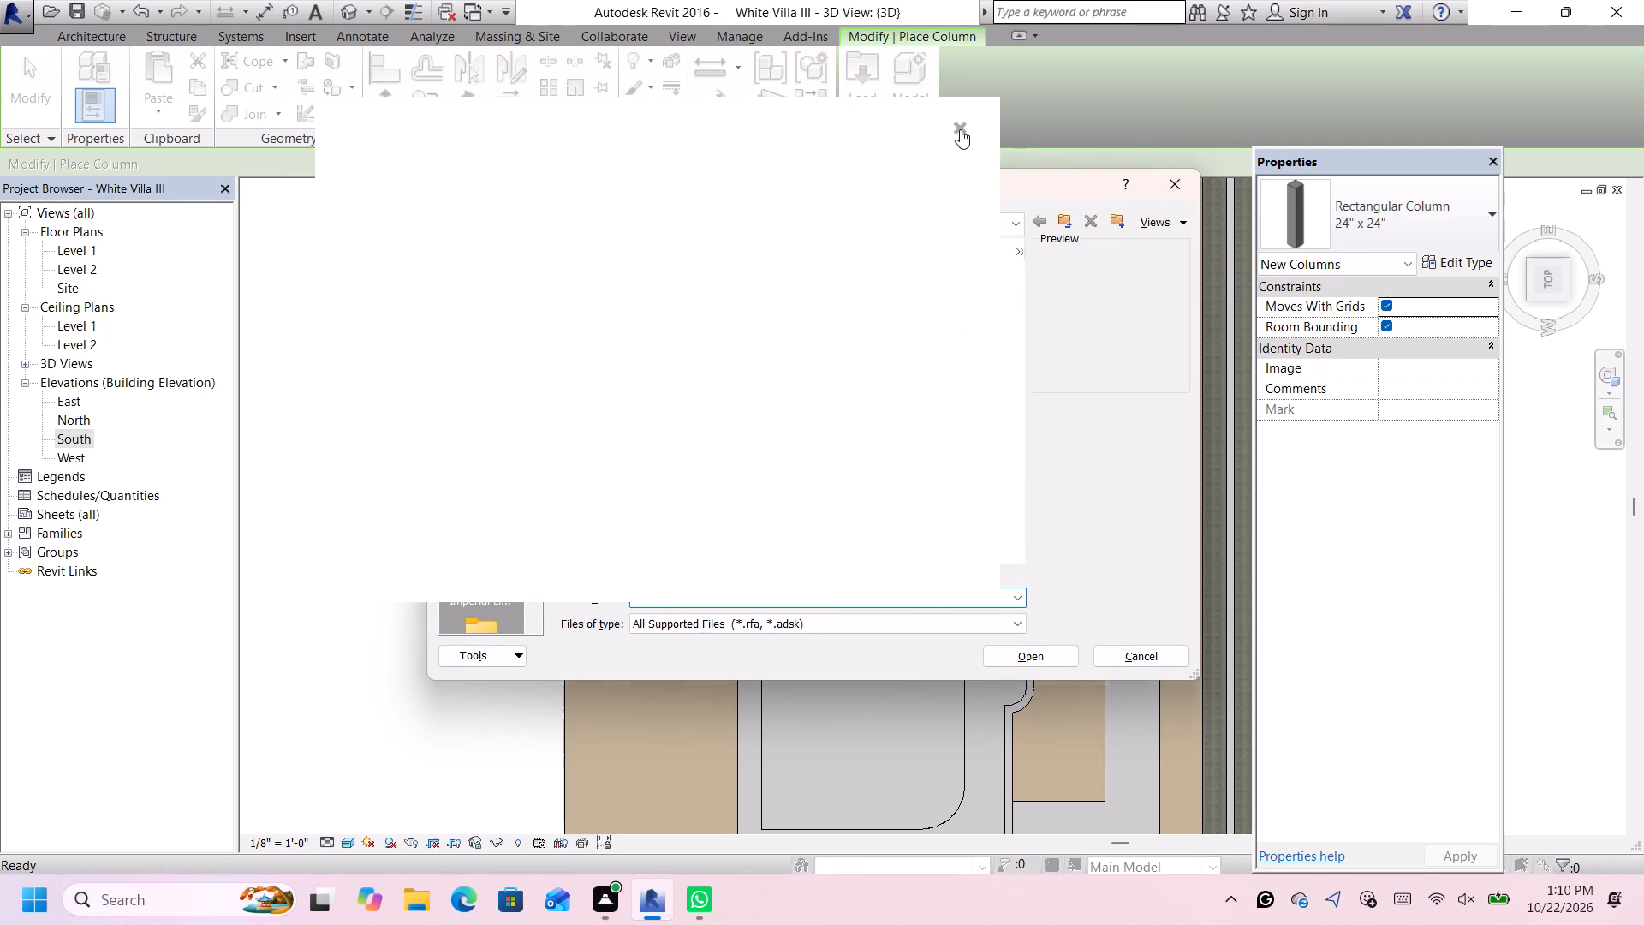
left_click(959, 128)
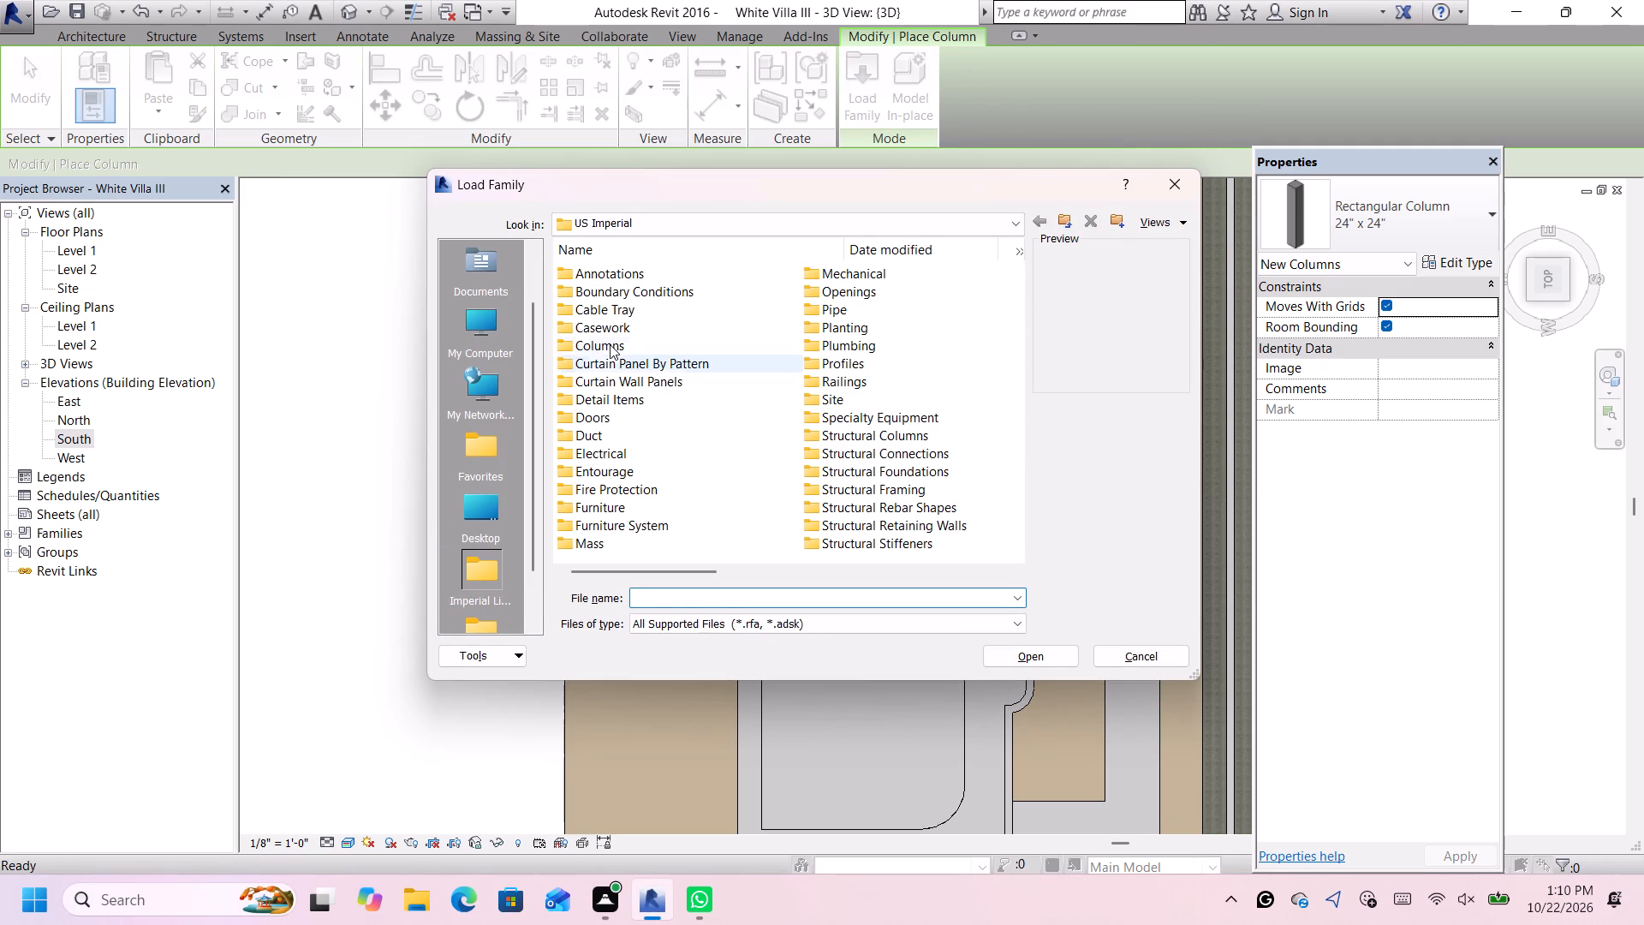
double_click(610, 344)
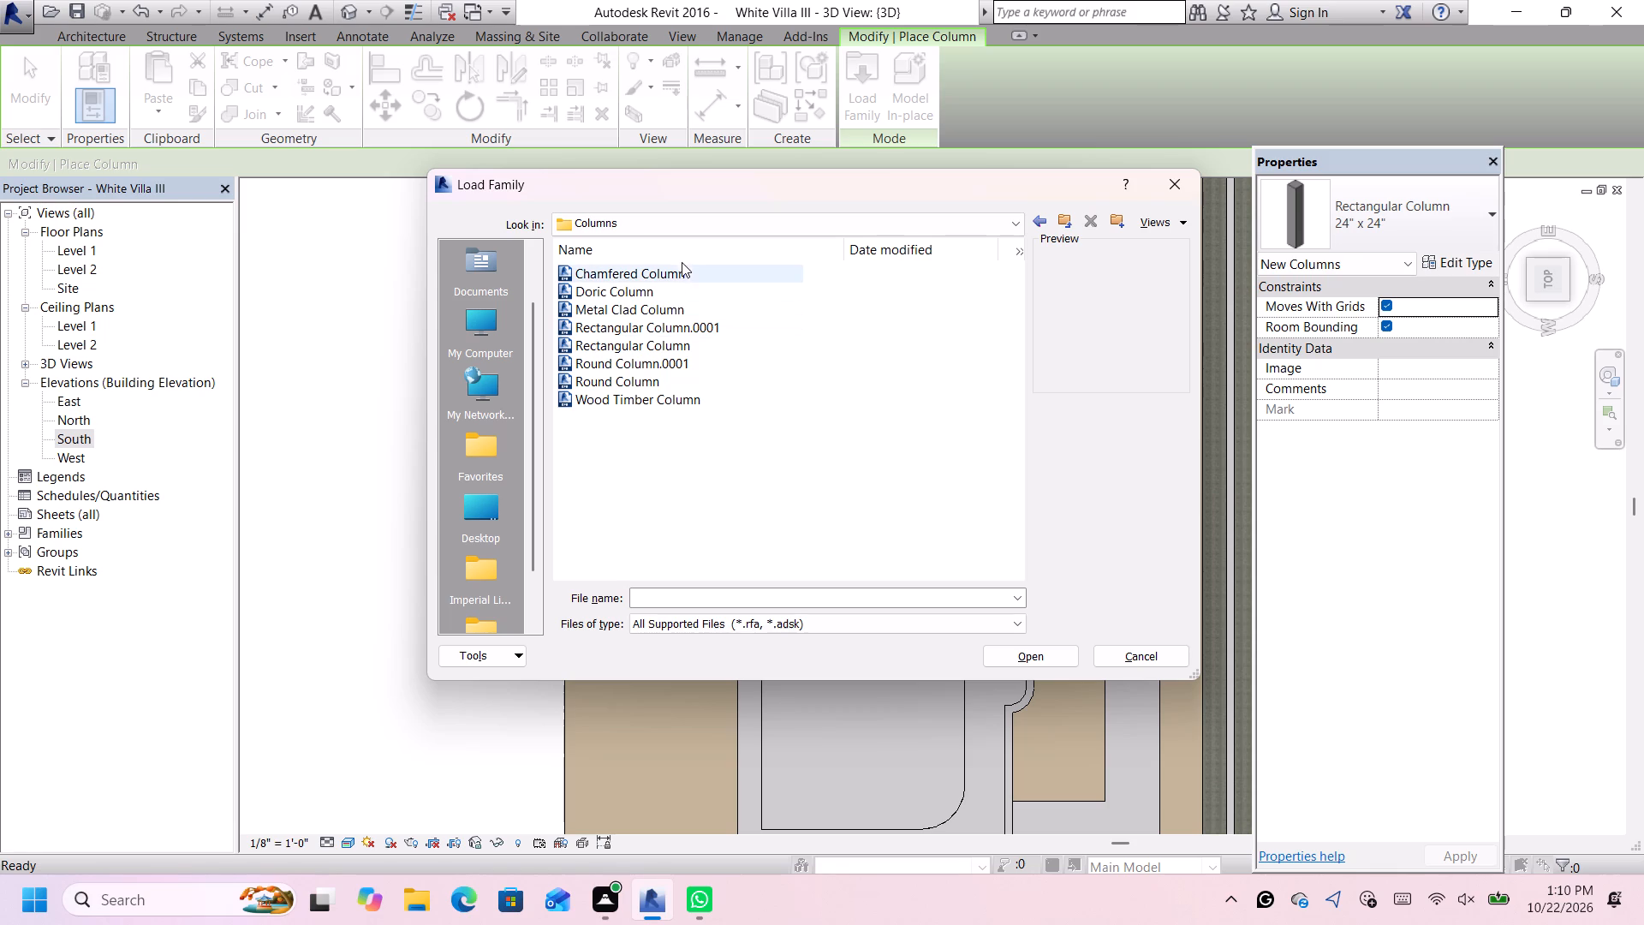
left_click(673, 276)
left_click(666, 302)
left_click(660, 328)
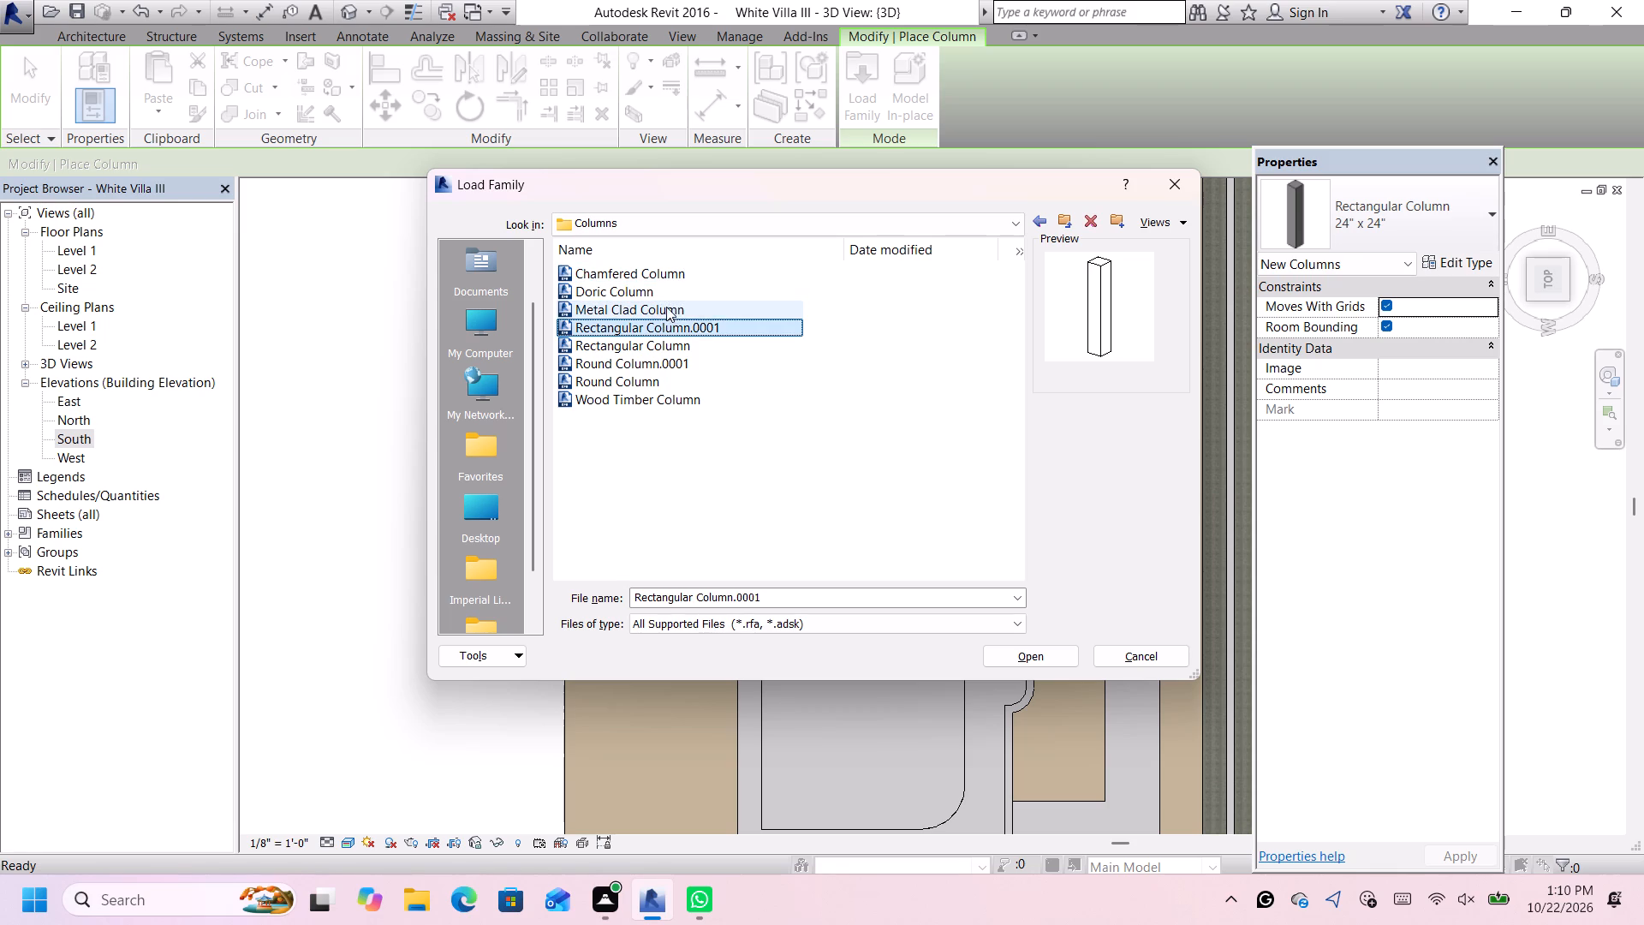
left_click(666, 307)
left_click(670, 291)
left_click(669, 322)
left_click(664, 341)
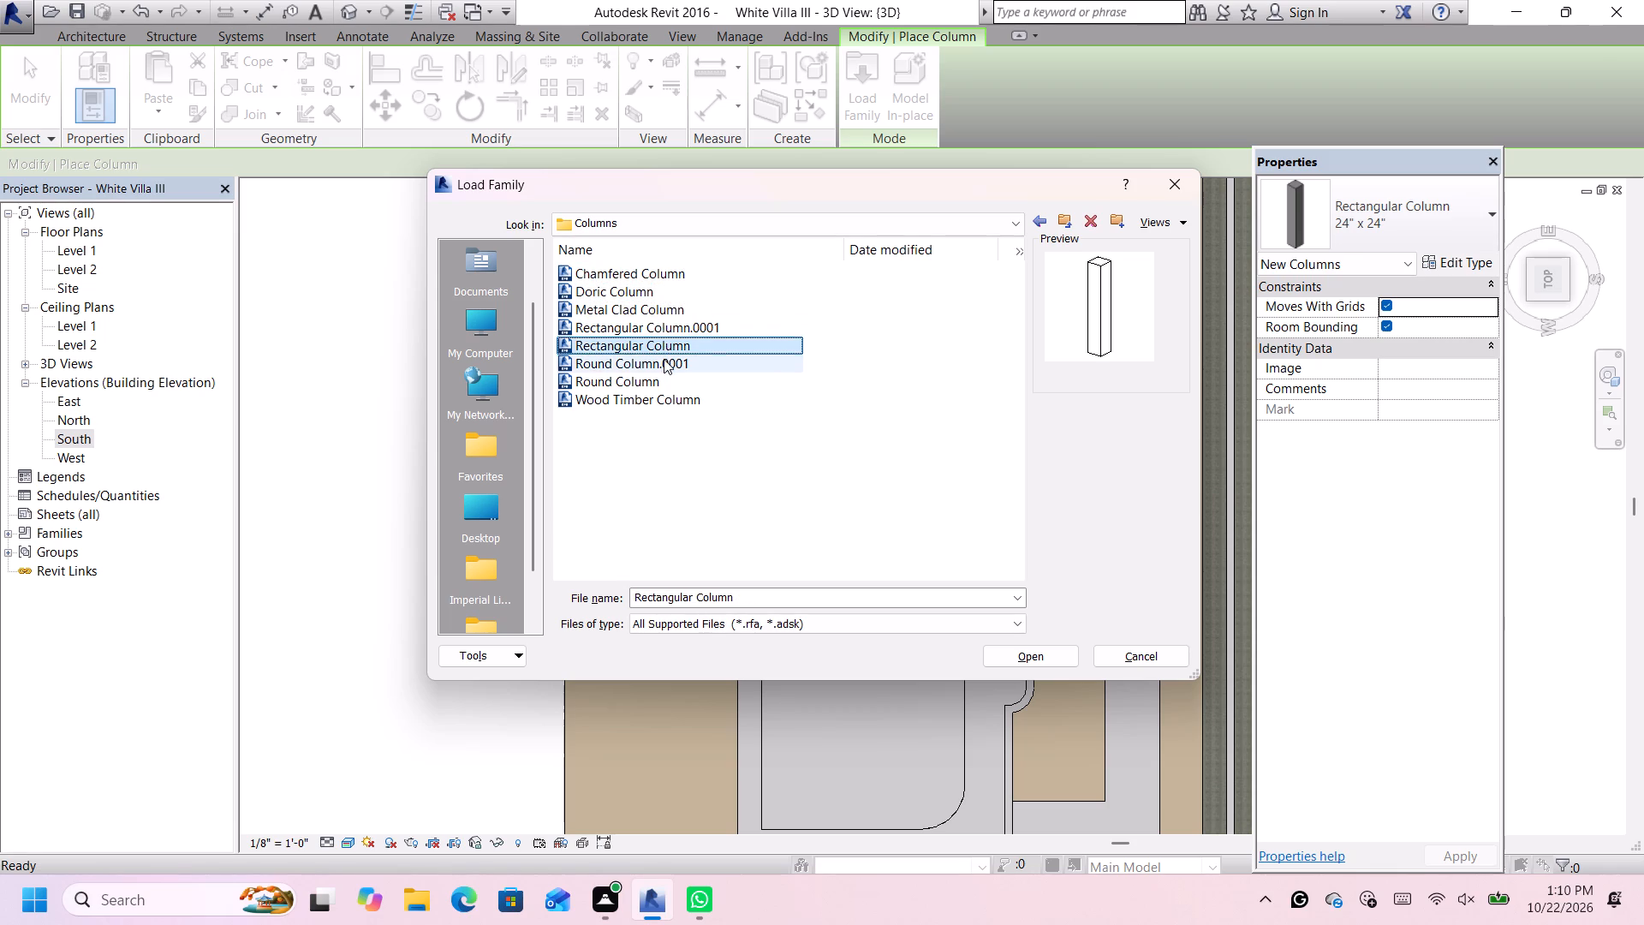
left_click(664, 359)
double_click(670, 361)
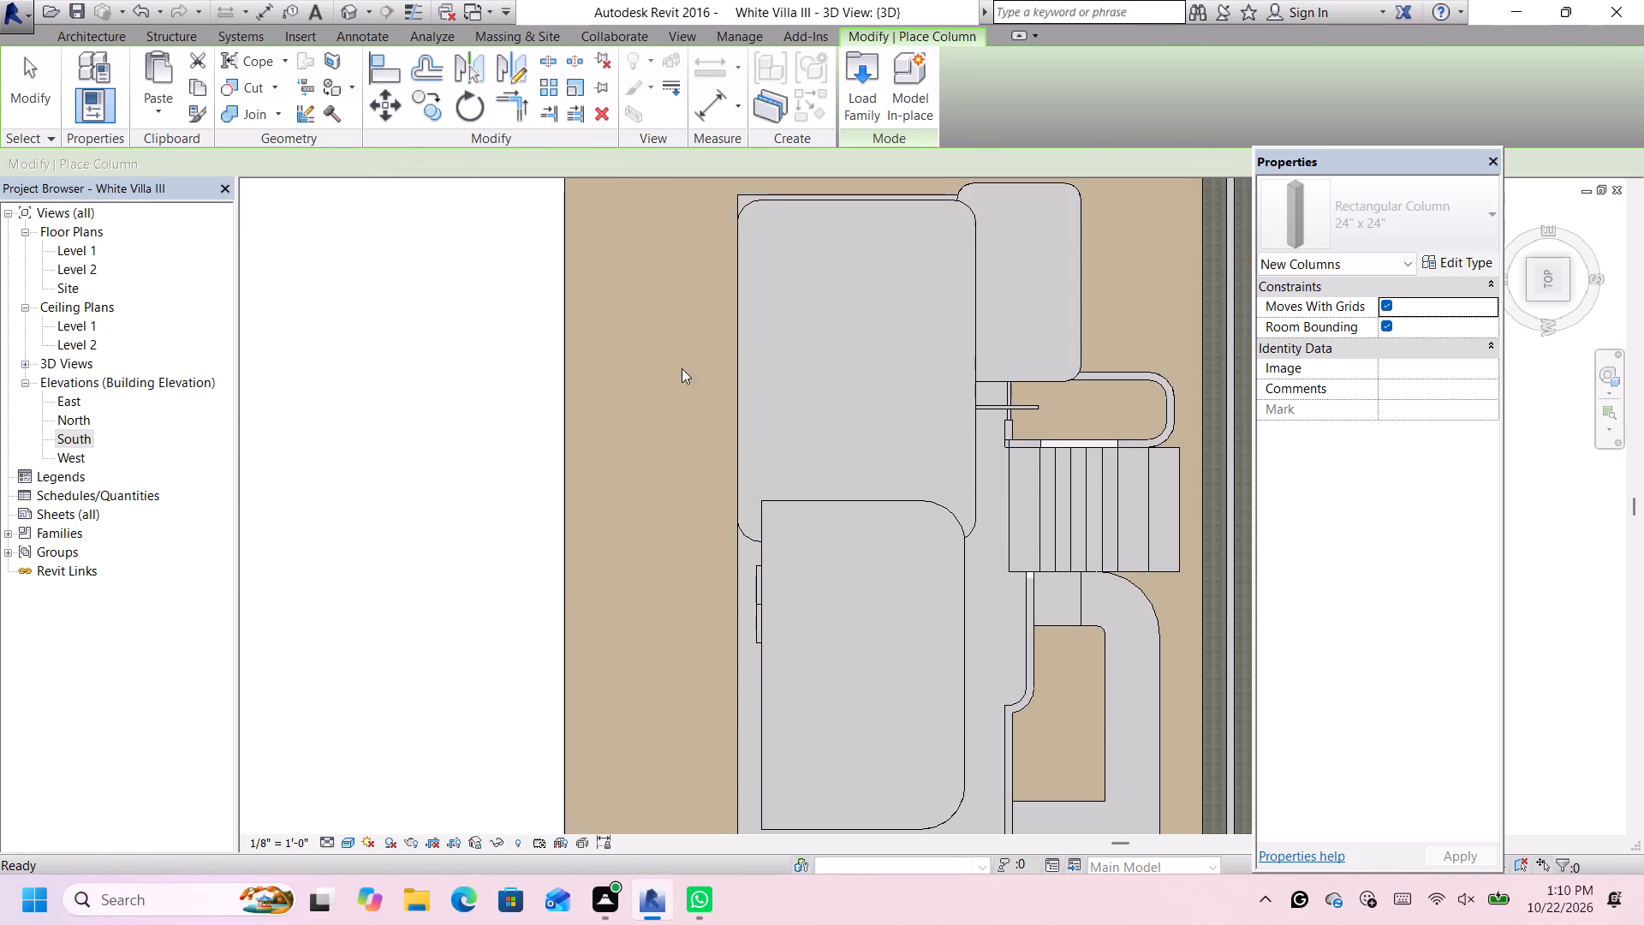
Place a 06" diameter round column near the overlapping roof's rounded corner, about 21'-6" and 9'-0" from its straight edges.
scroll(909, 415, "down", 3)
scroll(950, 492, "up", 5)
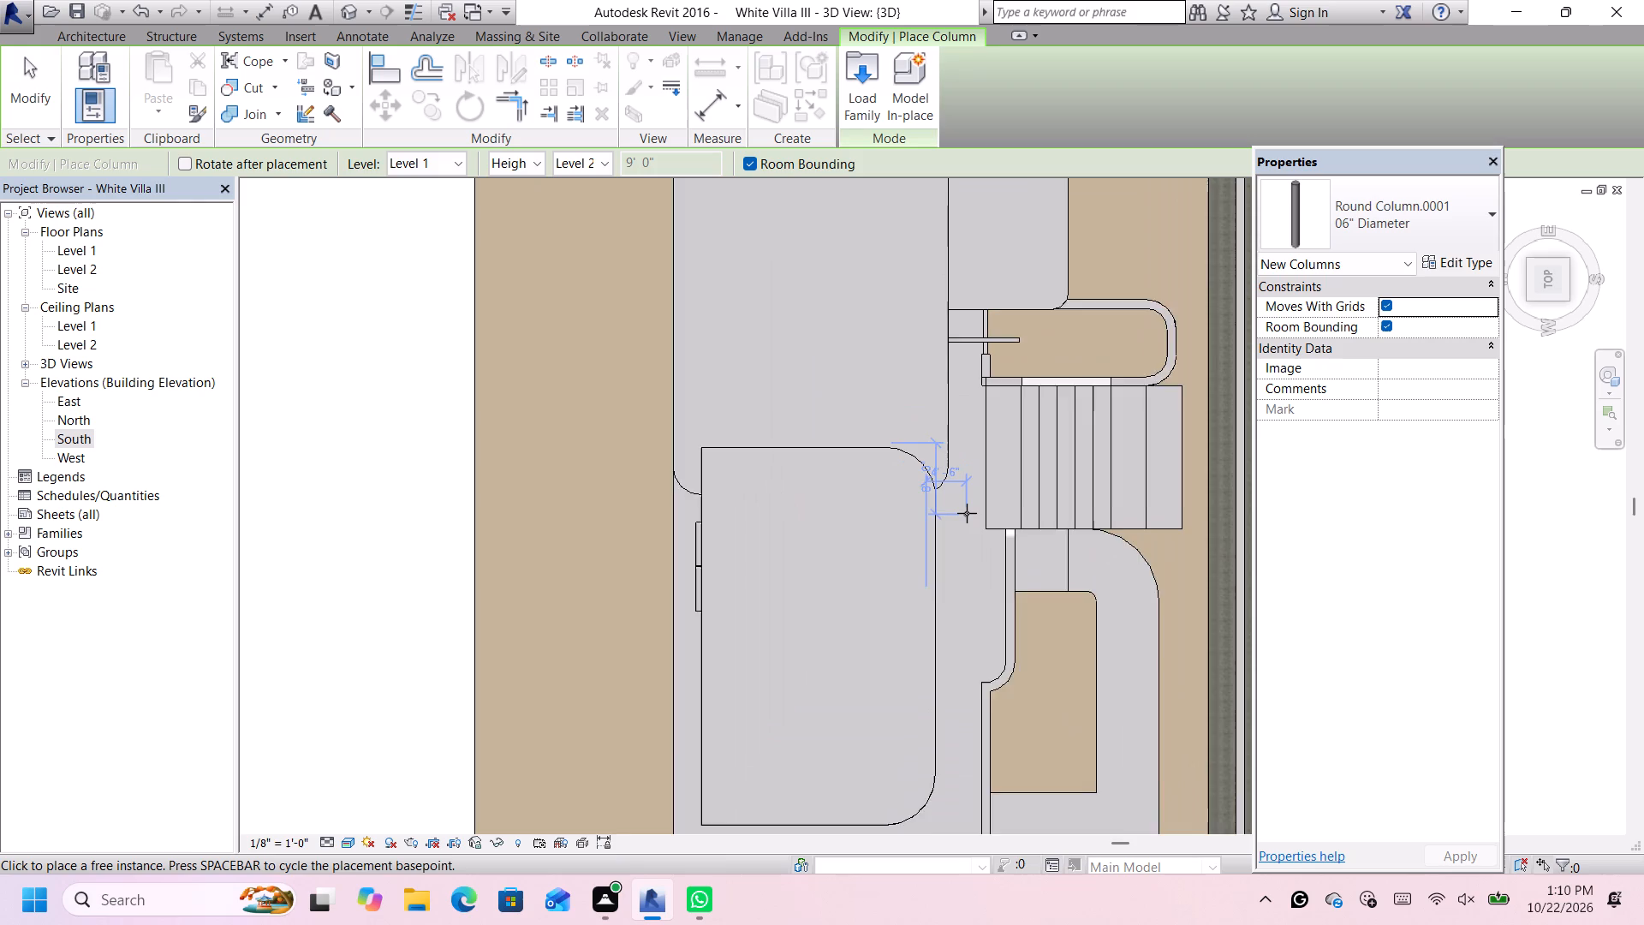
scroll(965, 513, "down", 3)
scroll(955, 531, "up", 2)
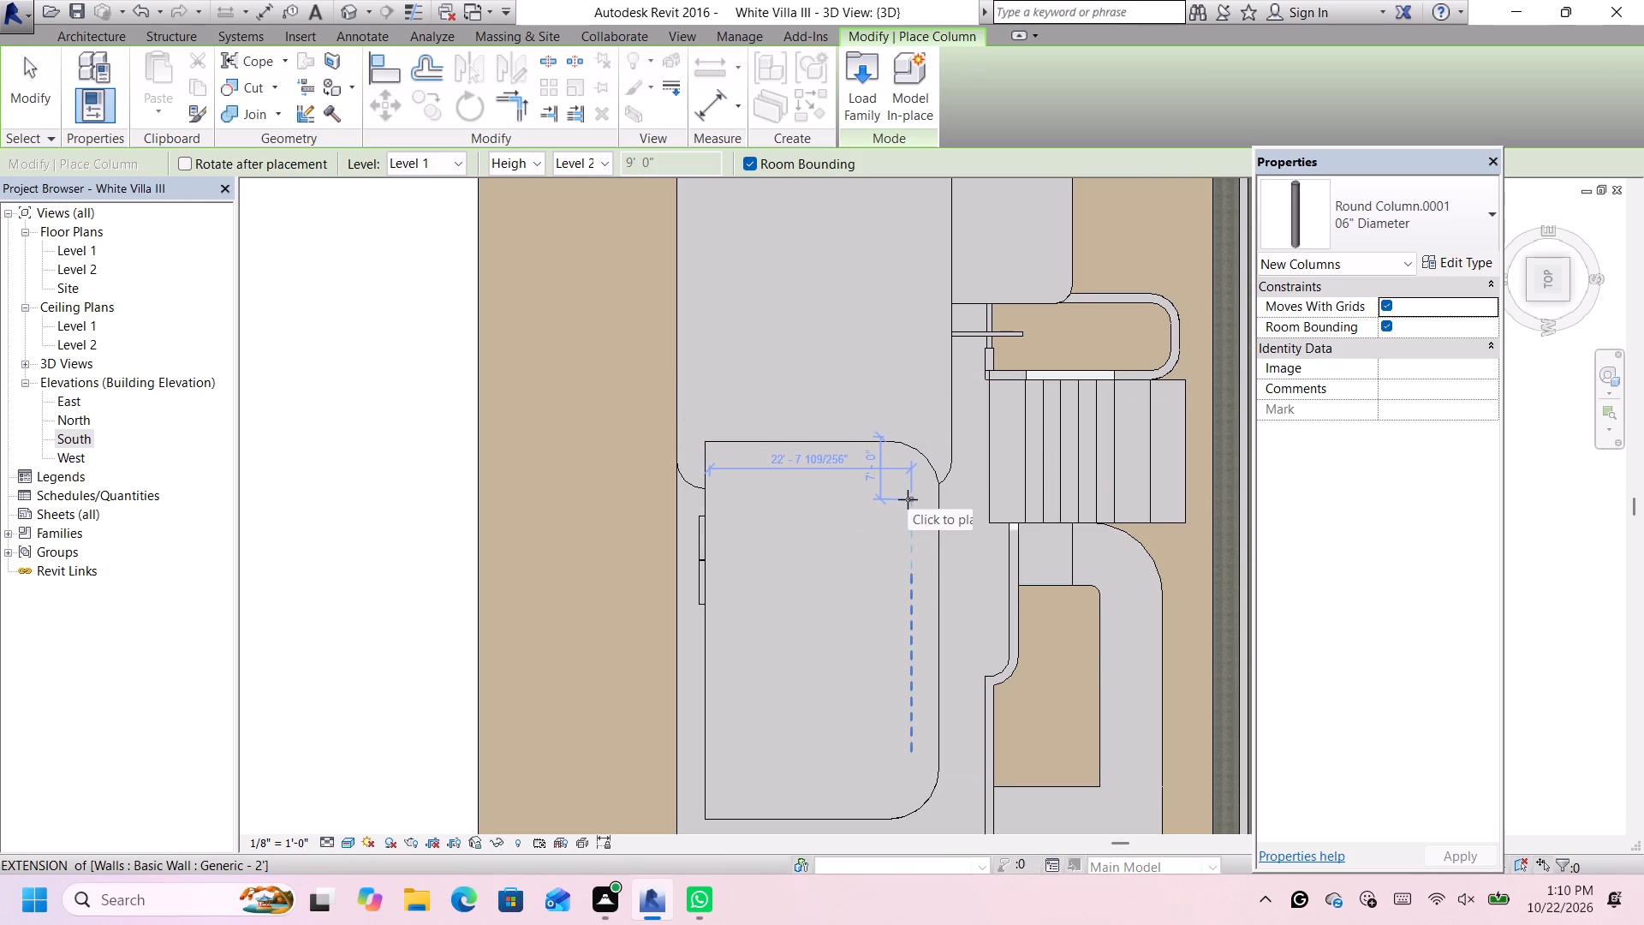
scroll(908, 499, "down", 2)
left_click(669, 164)
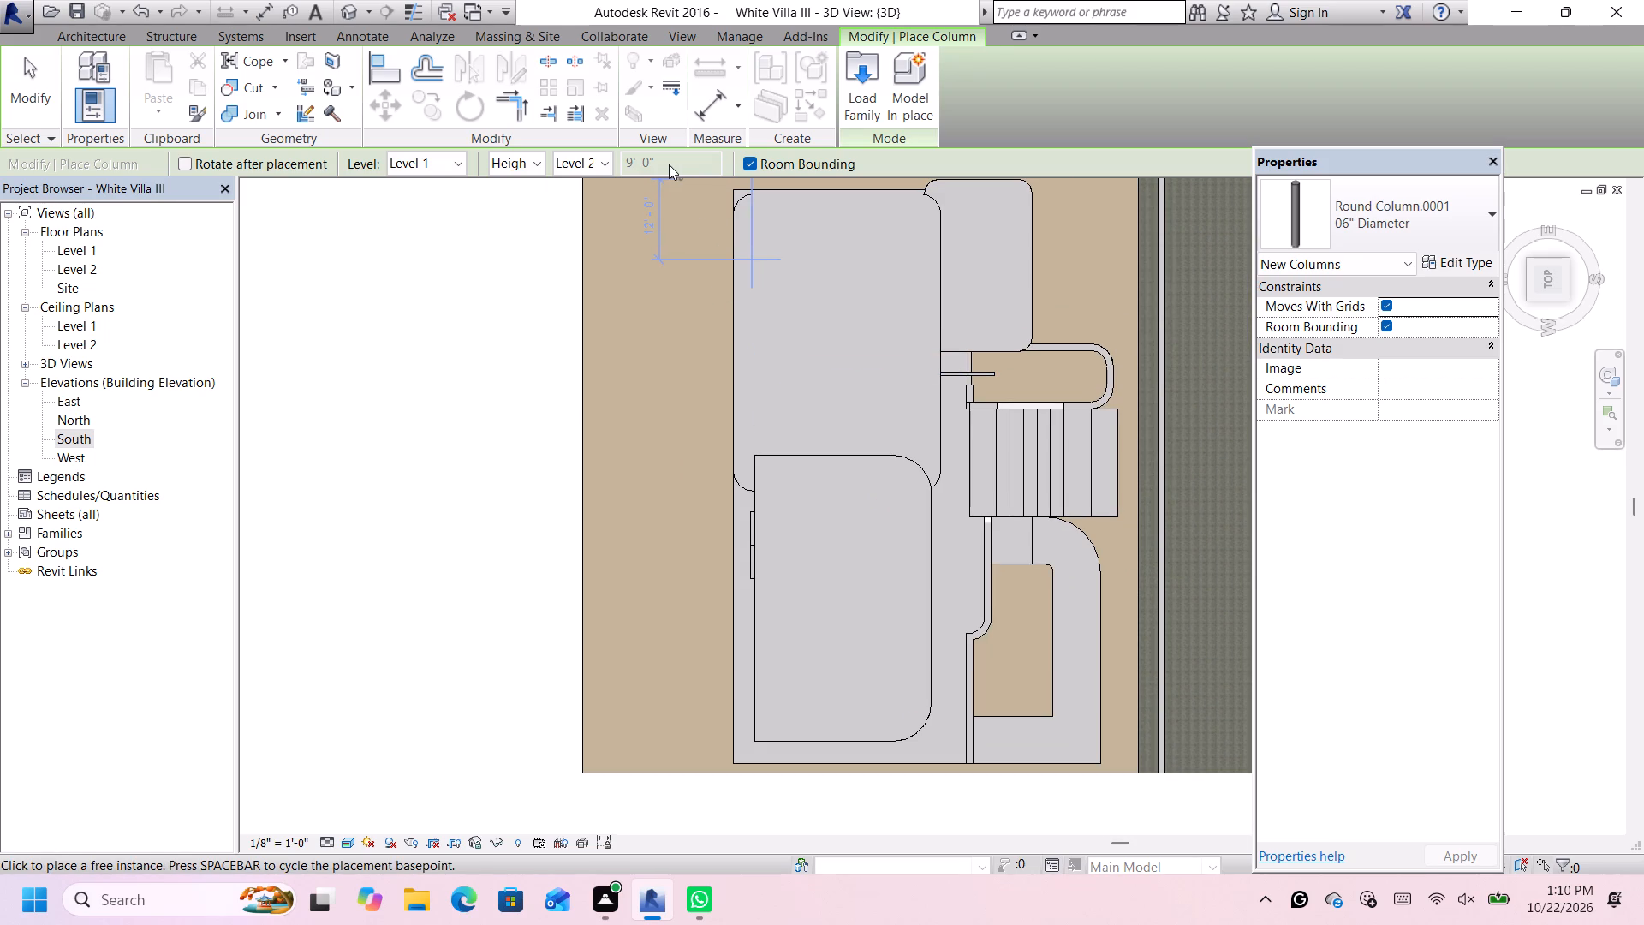
scroll(922, 522, "up", 1)
scroll(919, 521, "down", 1)
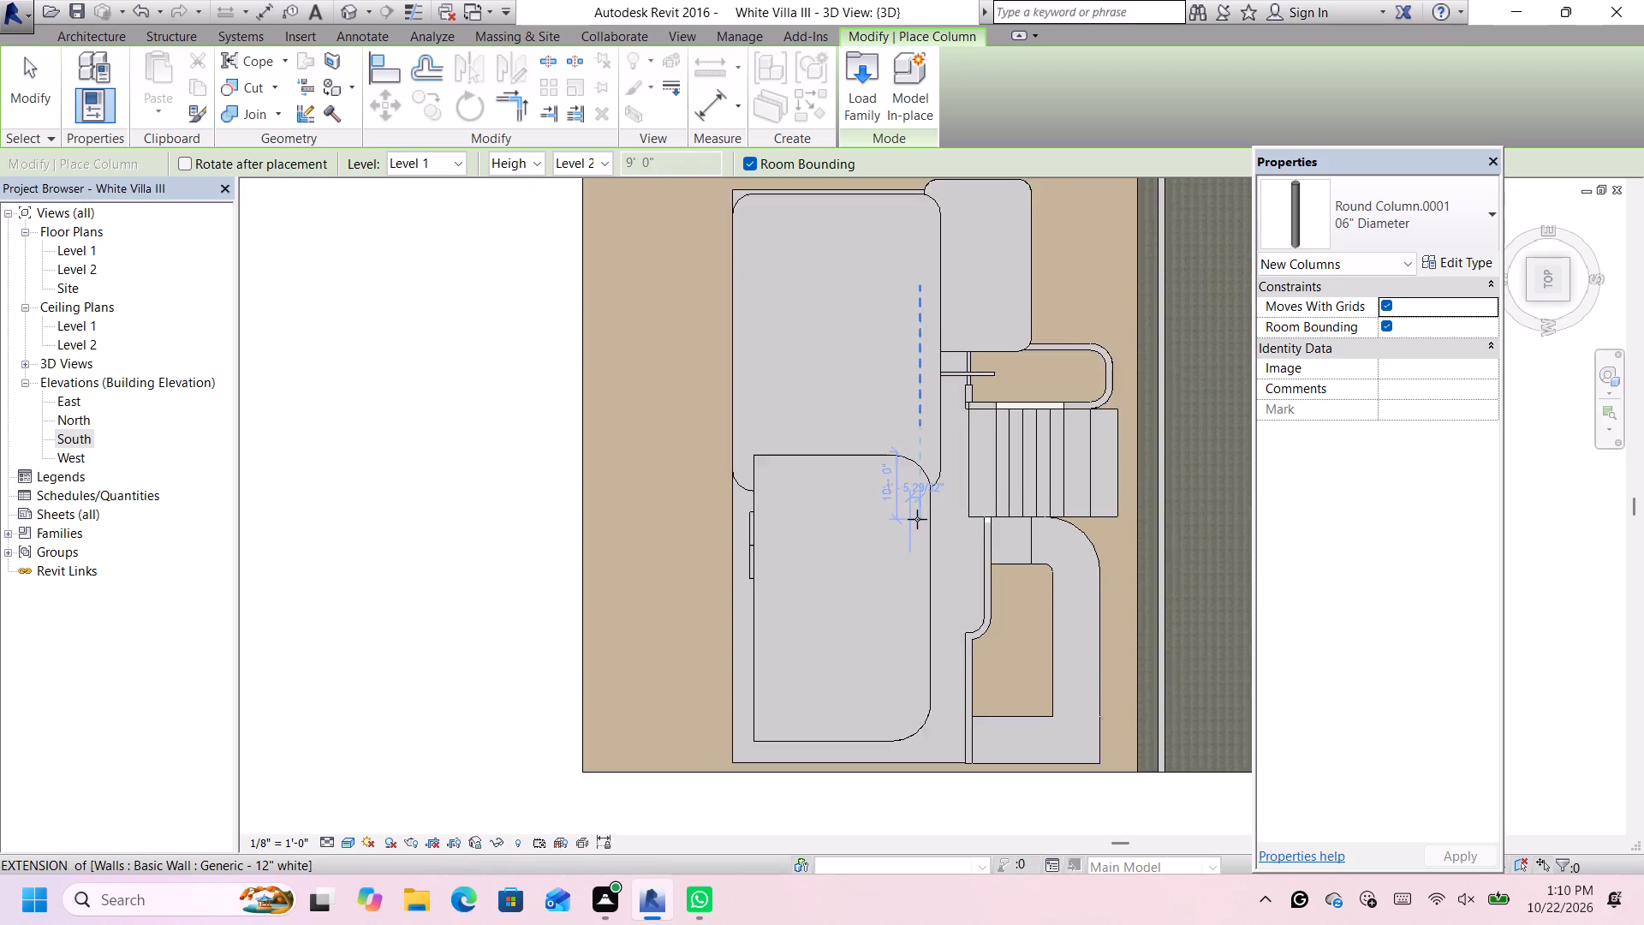
scroll(917, 519, "up", 3)
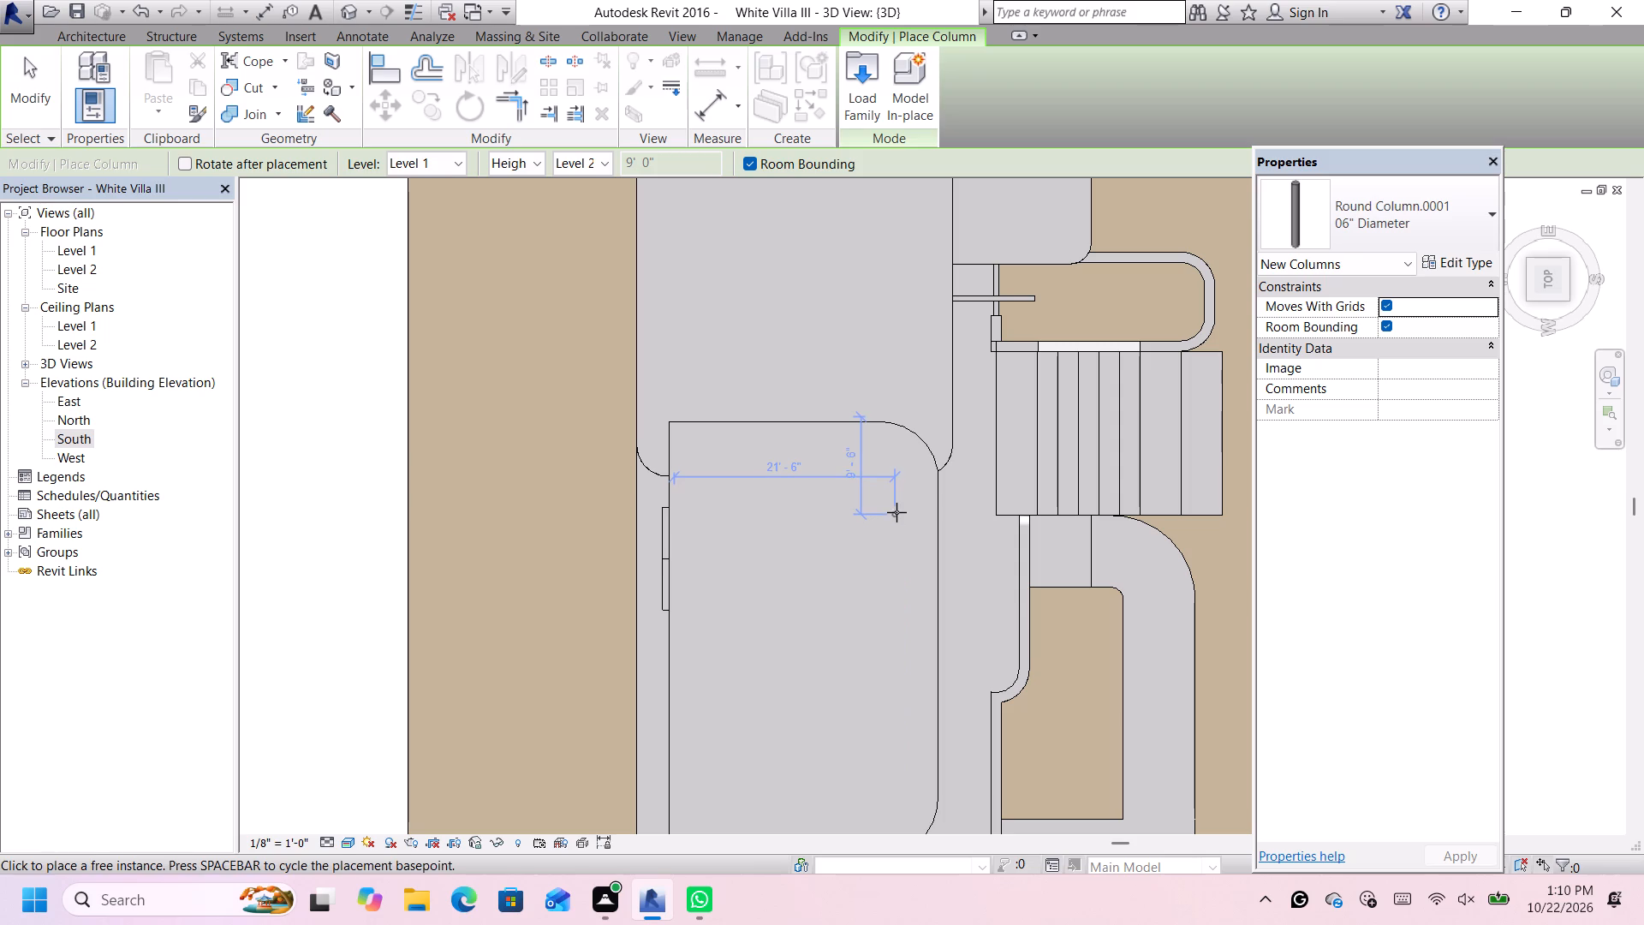
left_click(895, 510)
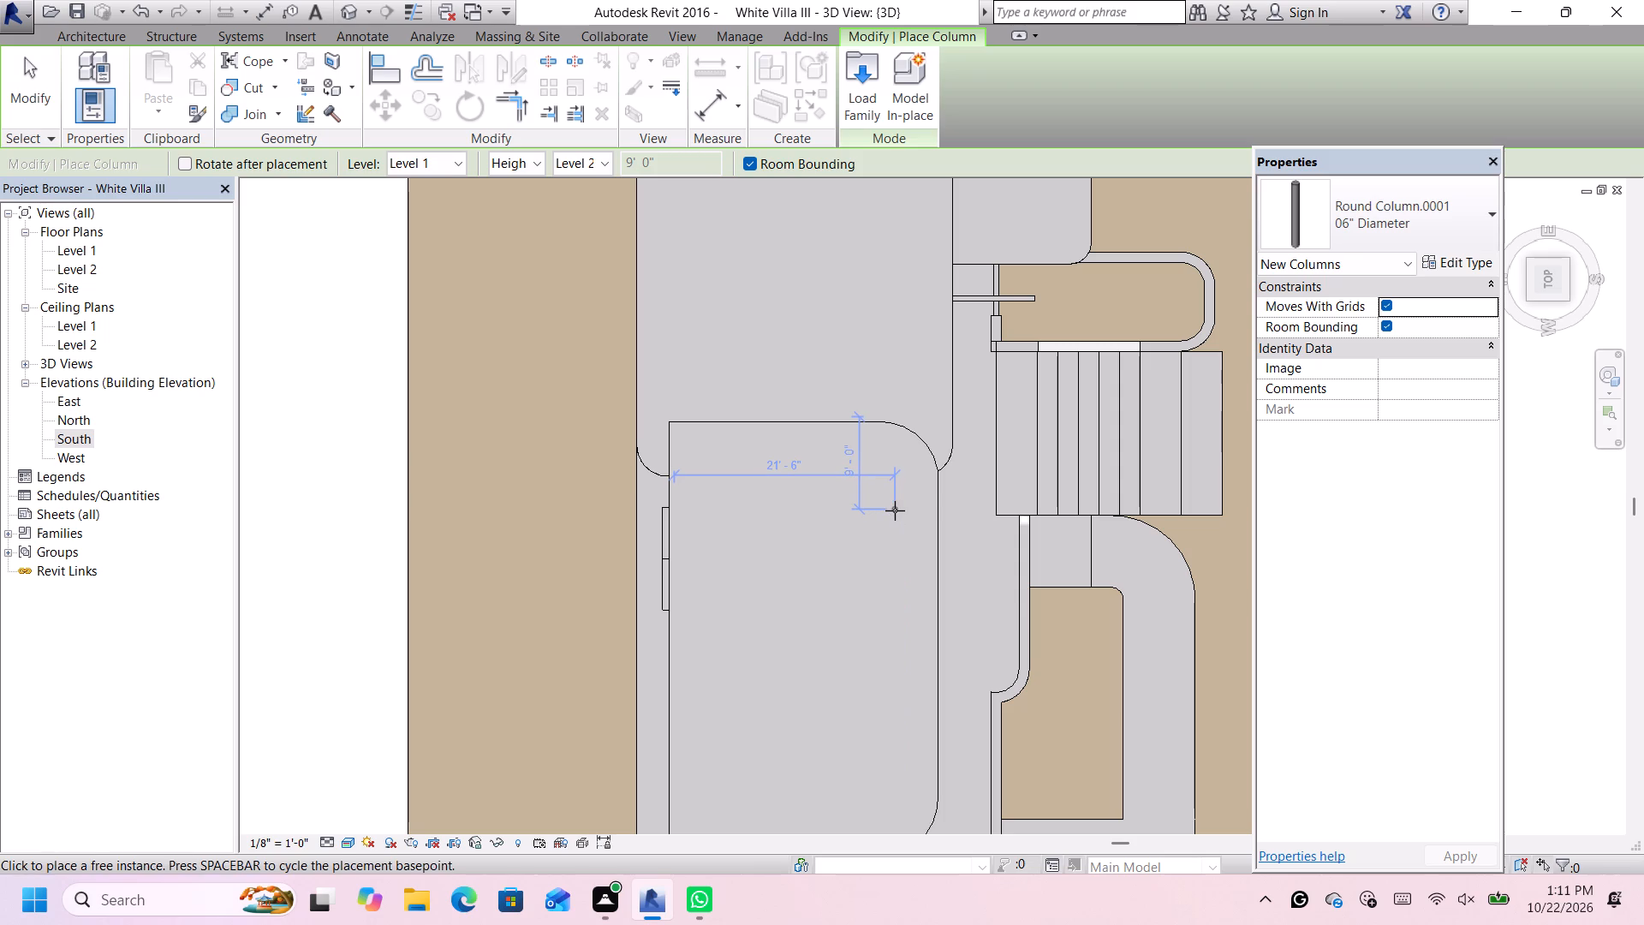
Set the Diameter of the round column's 06" Diameter type to 1'.
left_click(1471, 264)
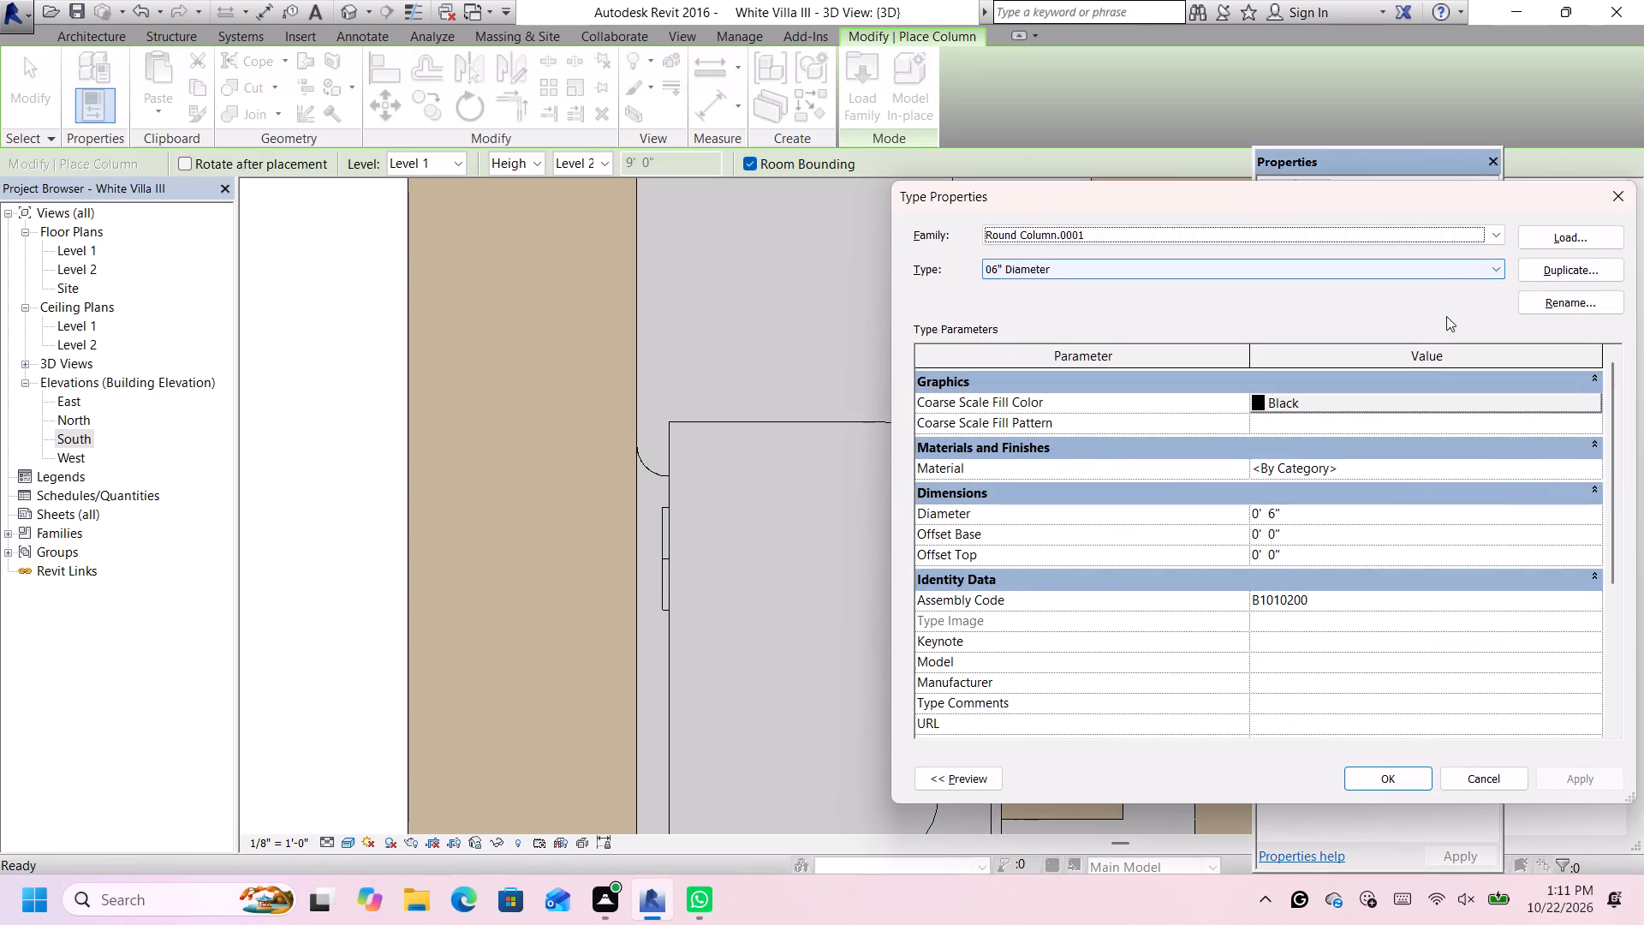
left_click(1403, 521)
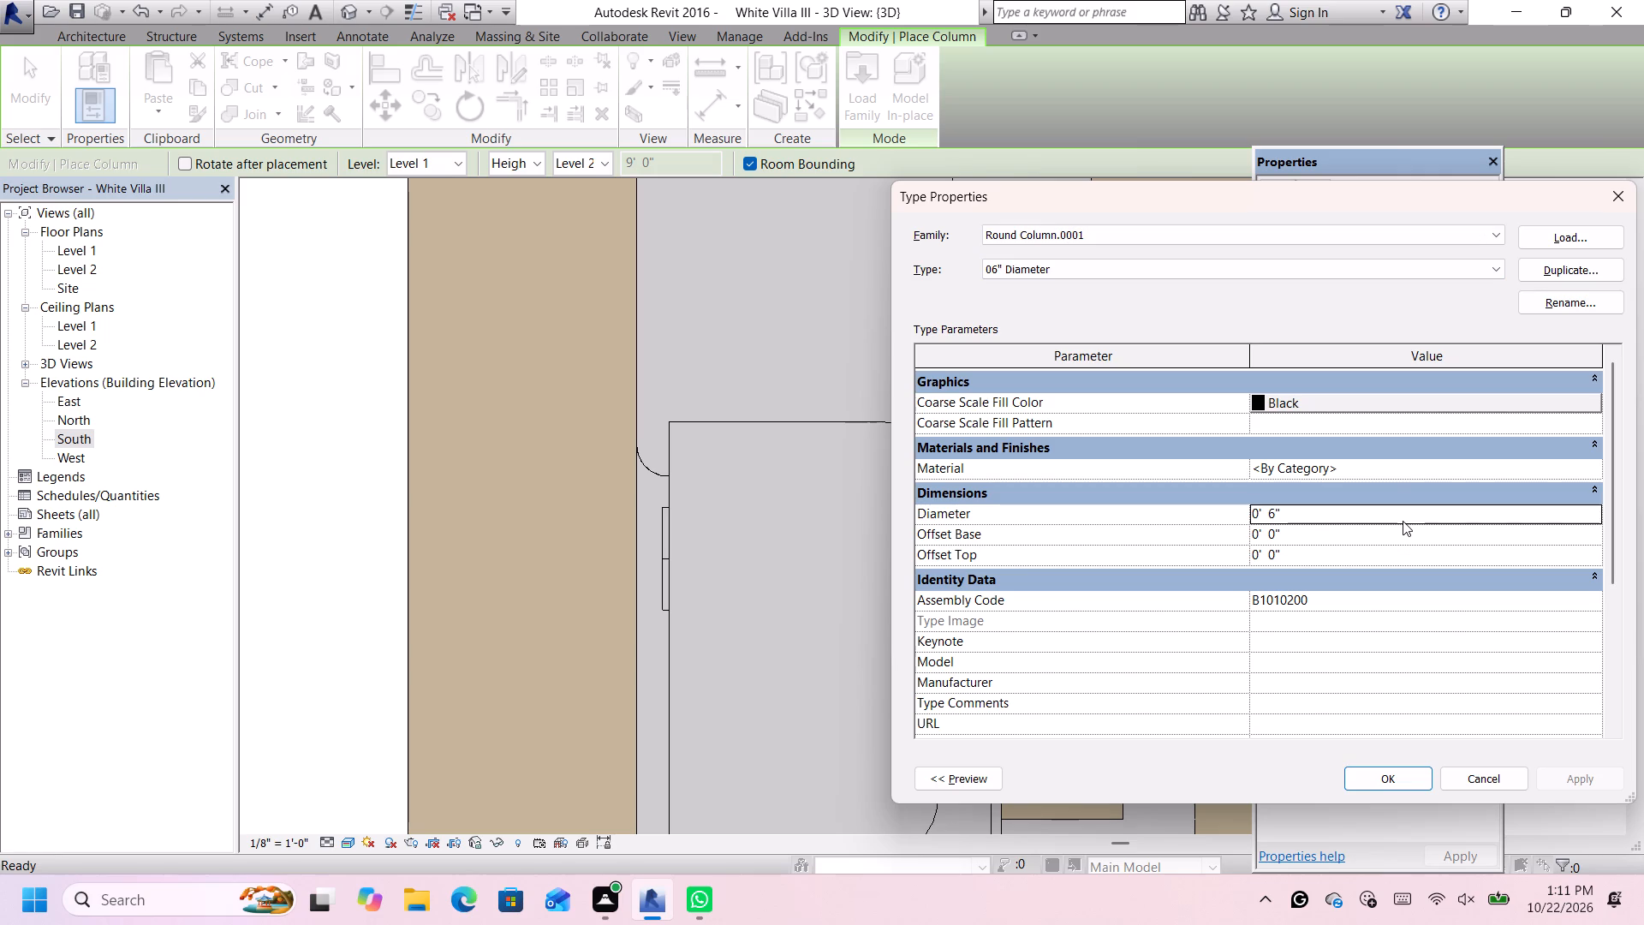
key("BackSpace")
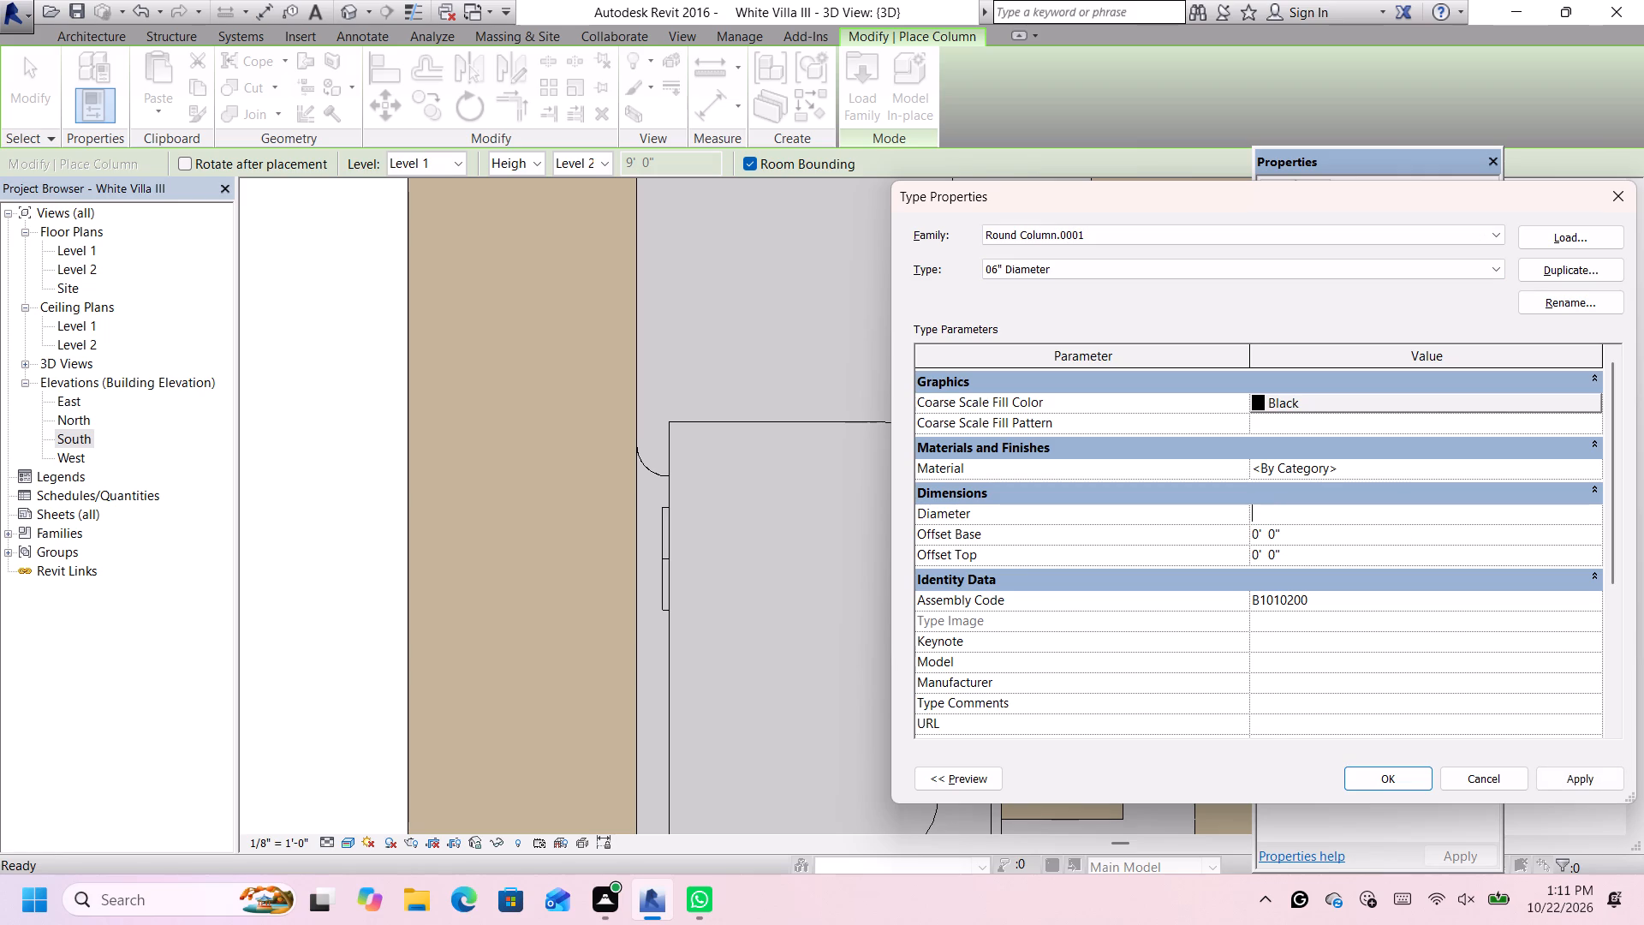
type("1'")
key("Return")
scroll(1410, 630, "down", 5)
scroll(1410, 630, "up", 3)
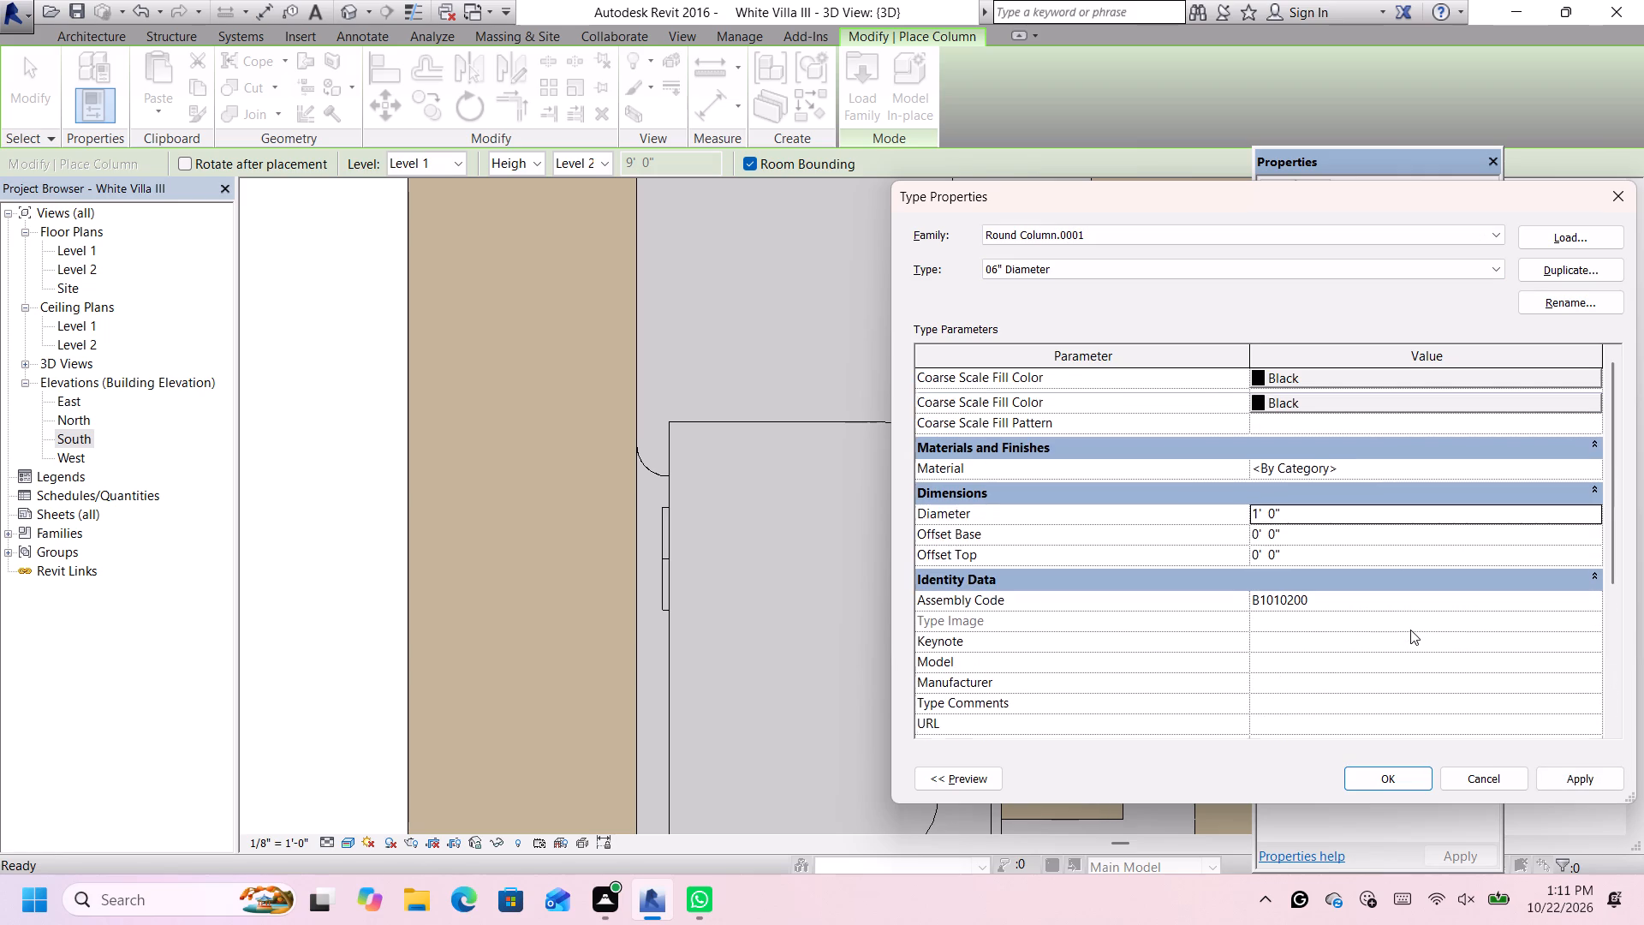
scroll(1410, 630, "up", 2)
Set the round column type's Offset Base to 30'.
left_click(1314, 535)
key("BackSpace")
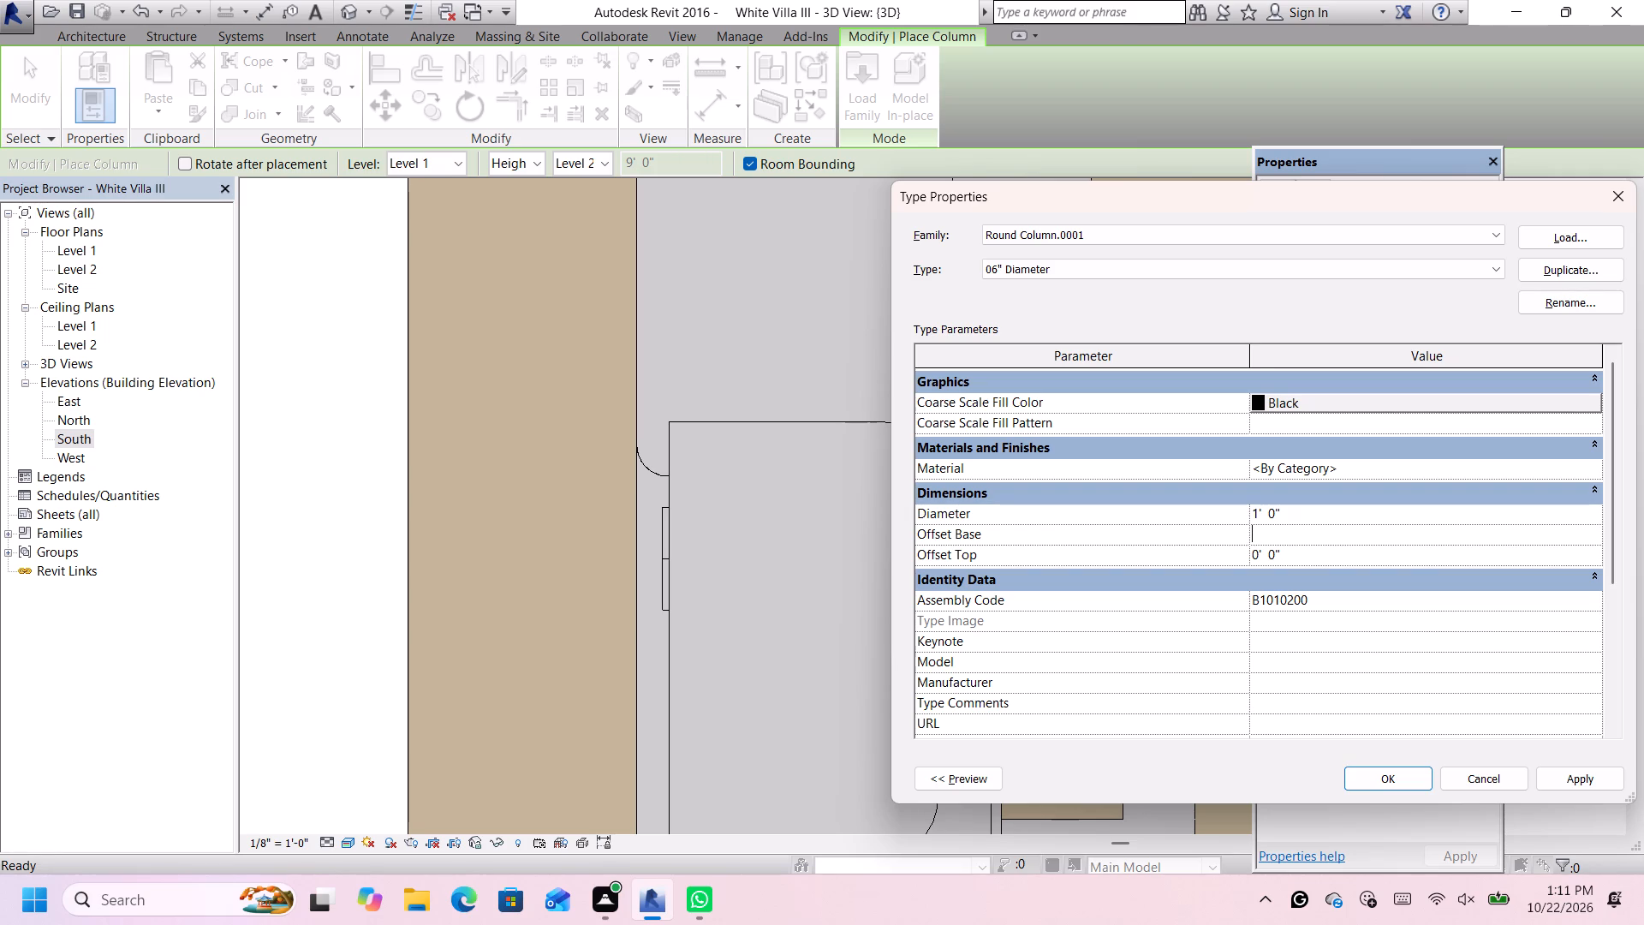
type("30")
key("apostrophe")
key("Return")
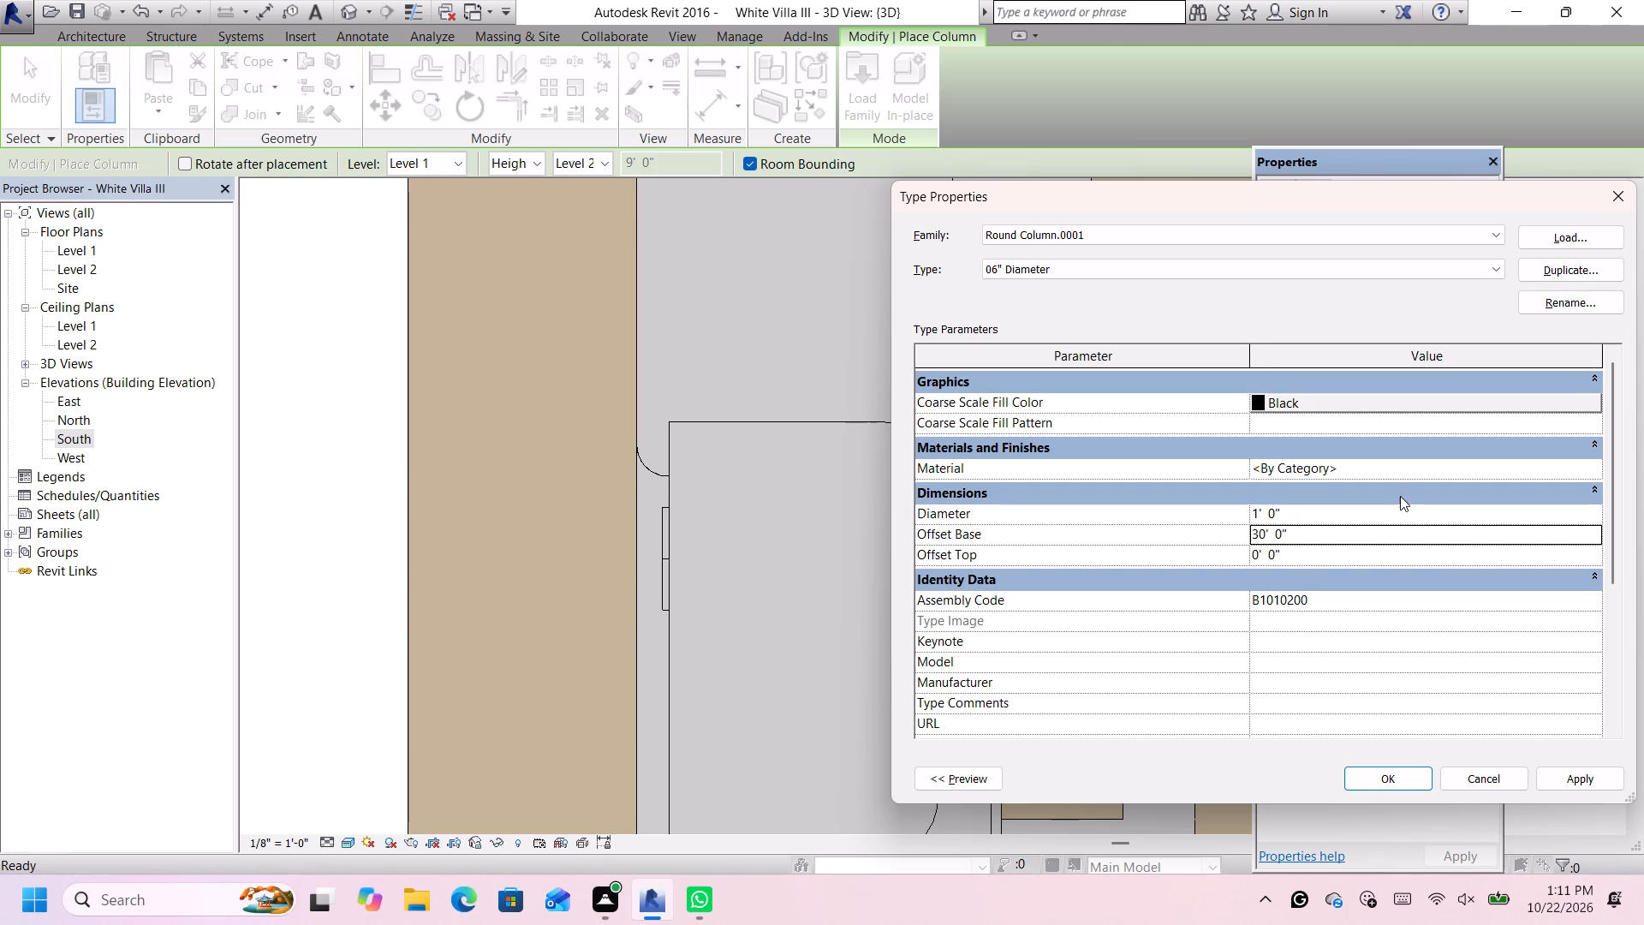
Set the Offset Top of the round column's 06" Diameter type to 50'.
left_click(1374, 554)
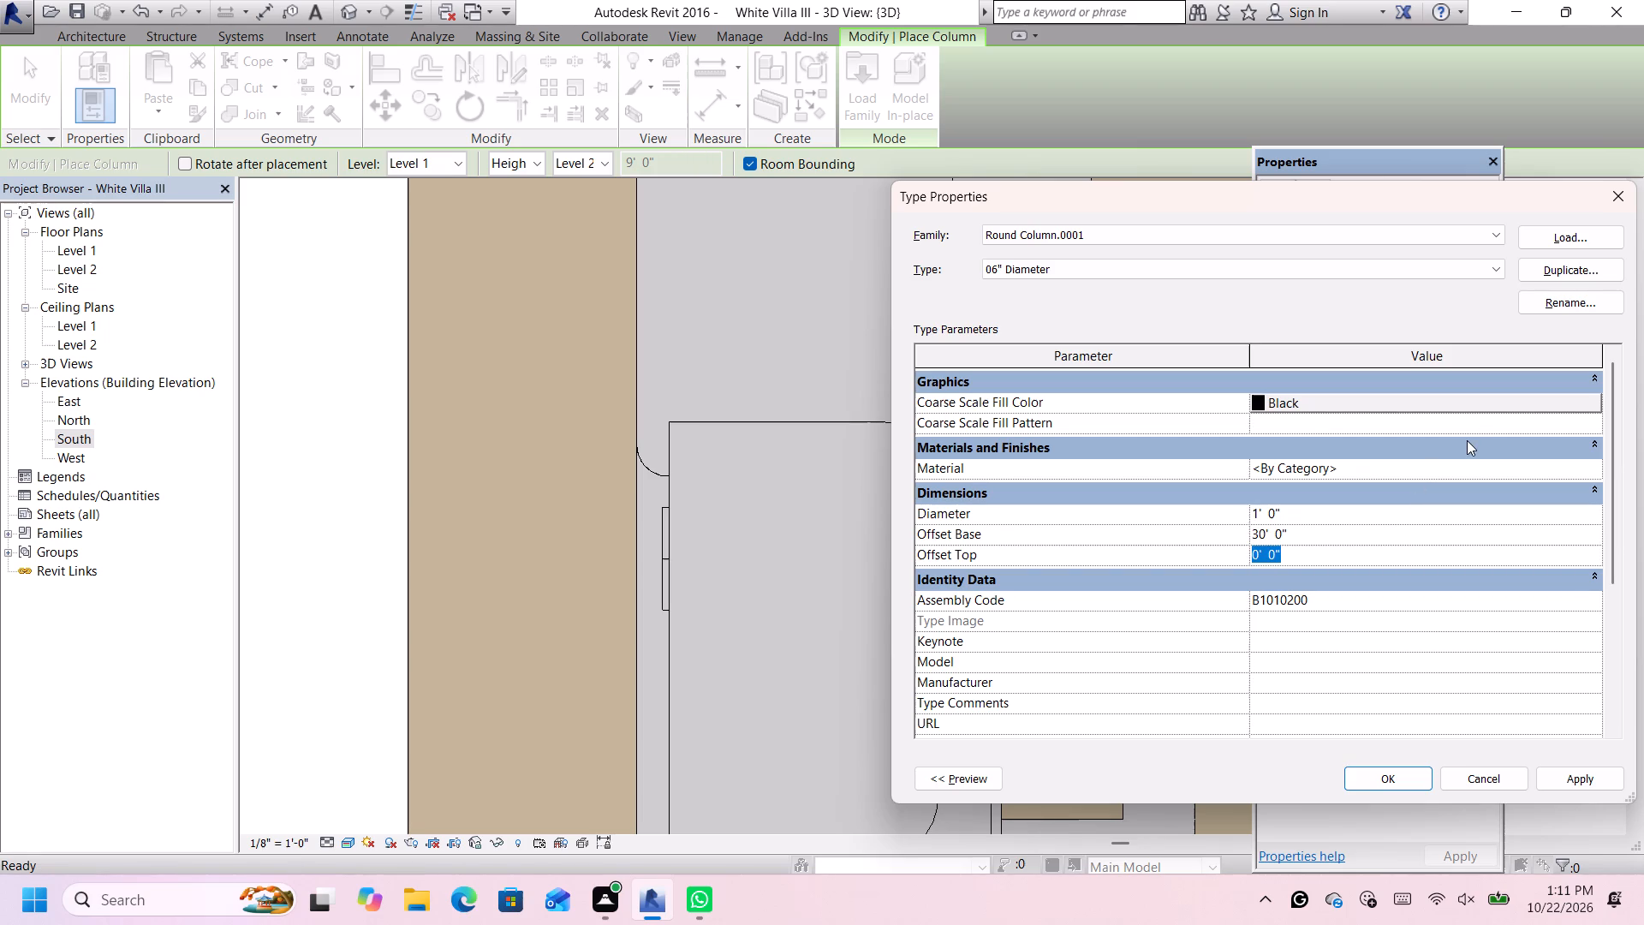
key("BackSpace")
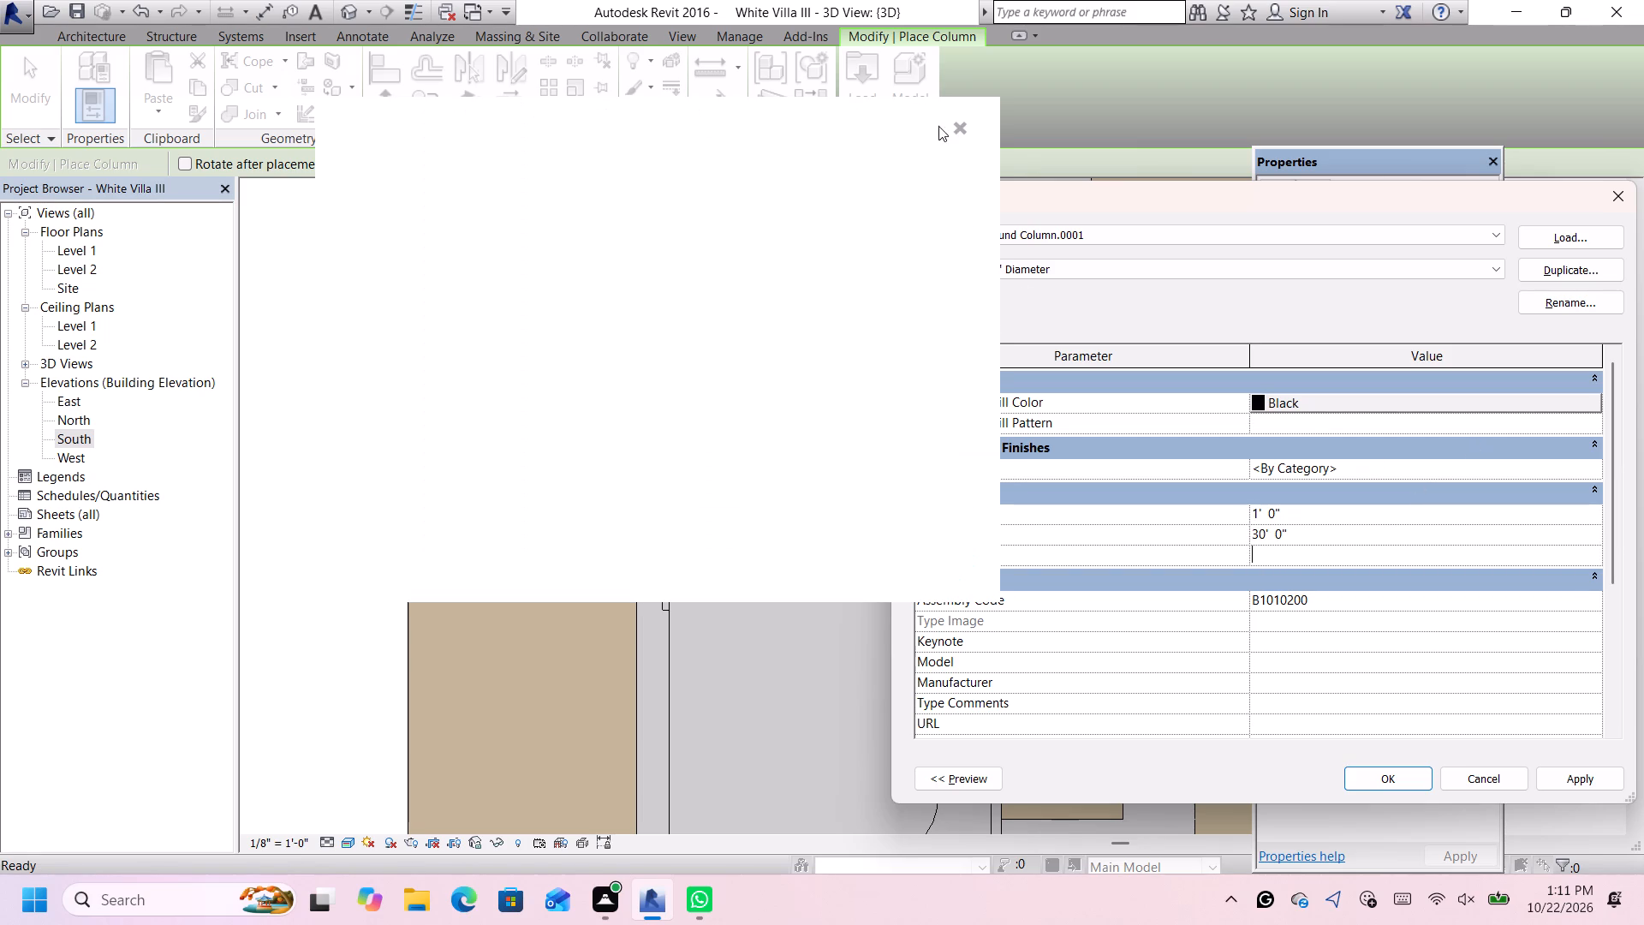
left_click(962, 127)
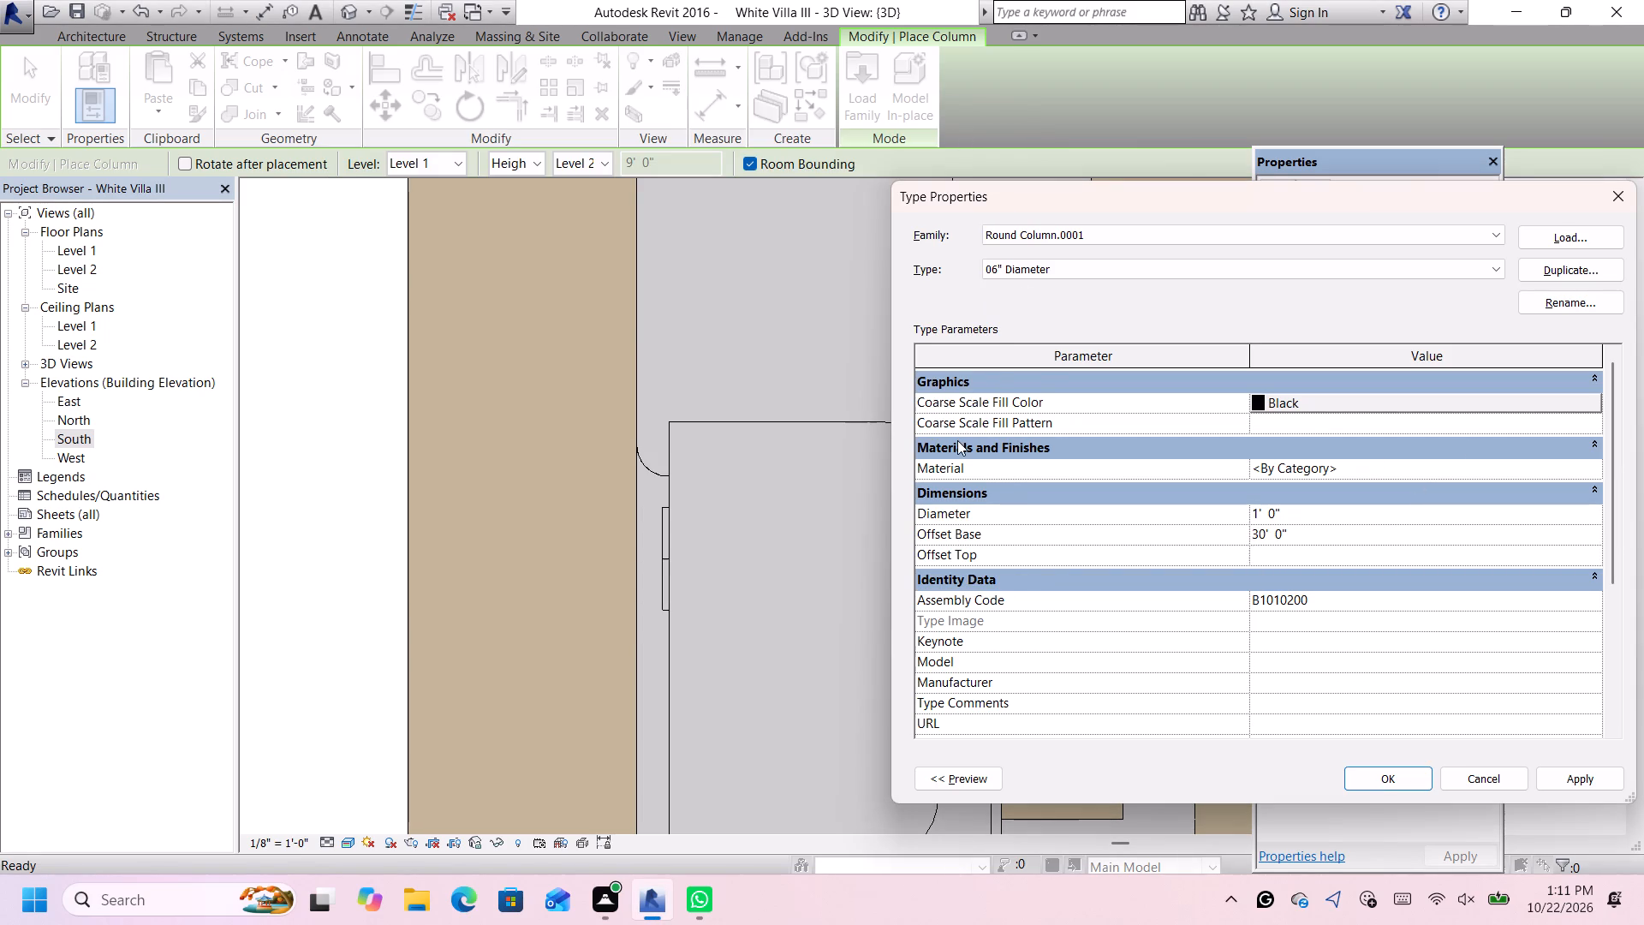
key("5")
type("0'")
key("Return")
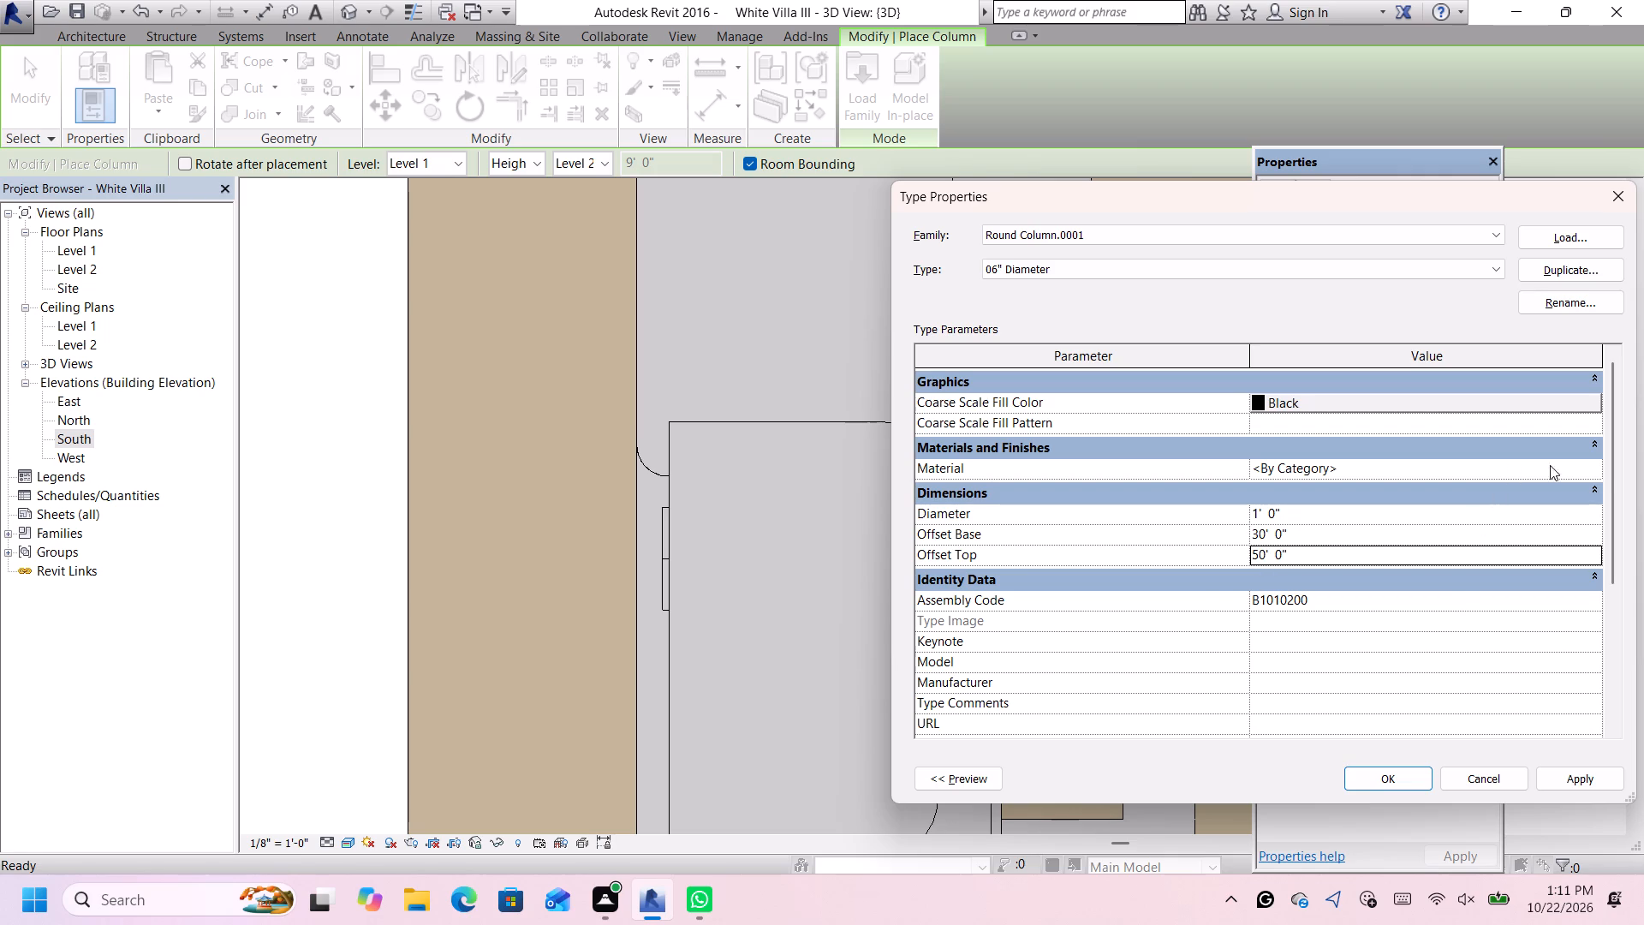
Assign the Door - Frame material to the round column's 06" Diameter type and accept the type changes.
left_click(1599, 464)
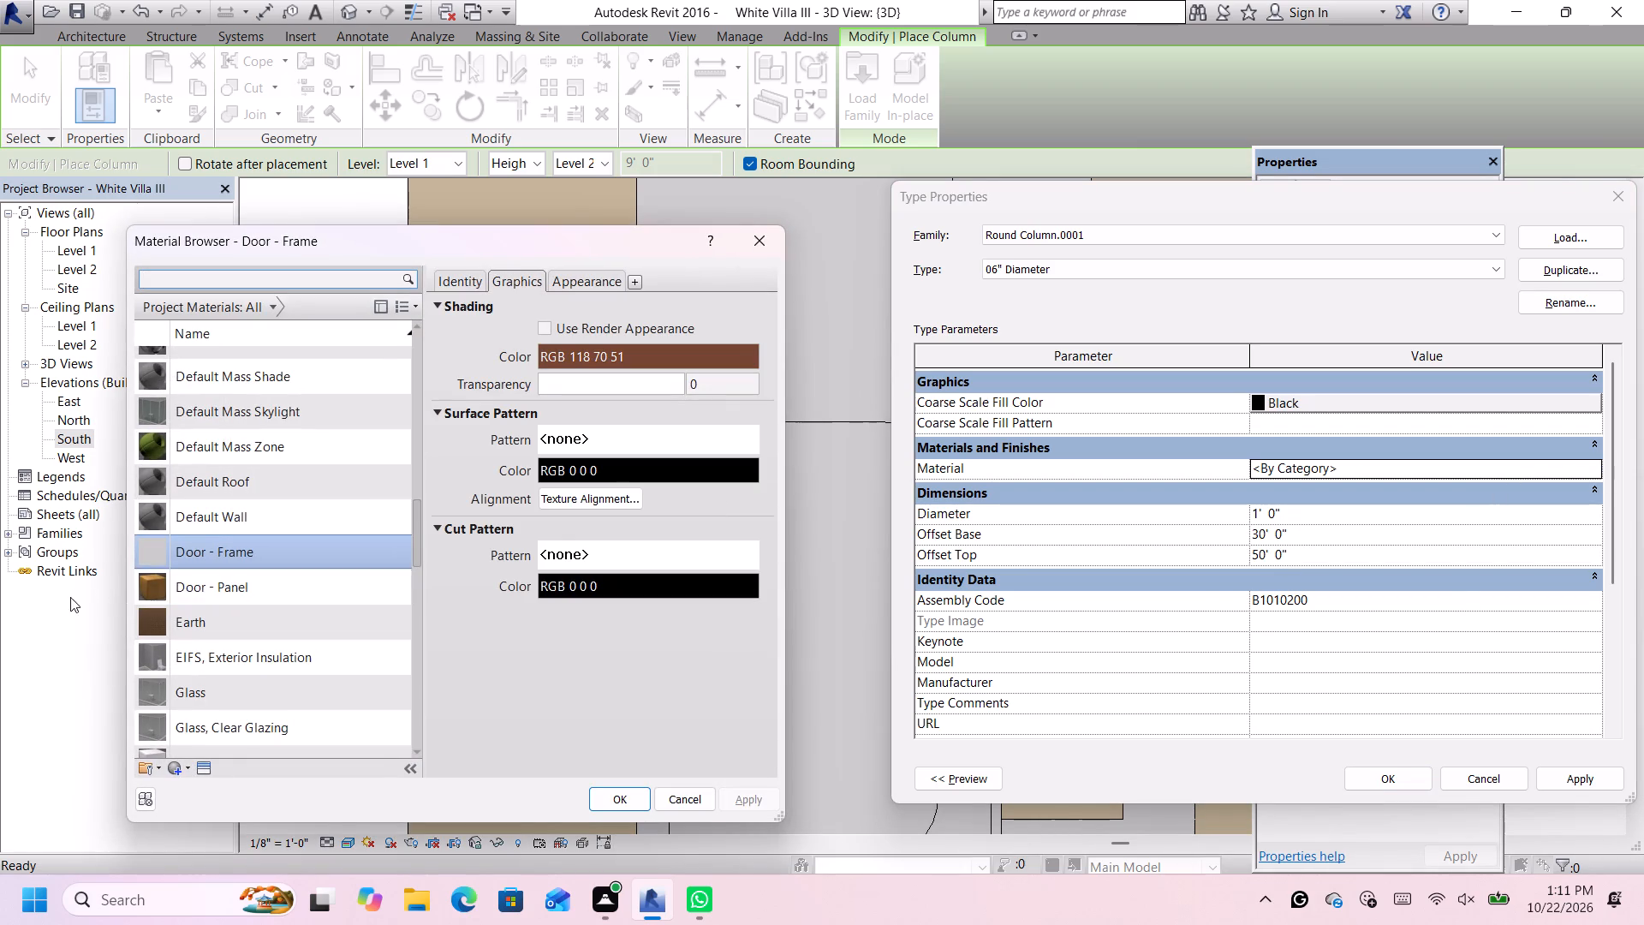
left_click(628, 801)
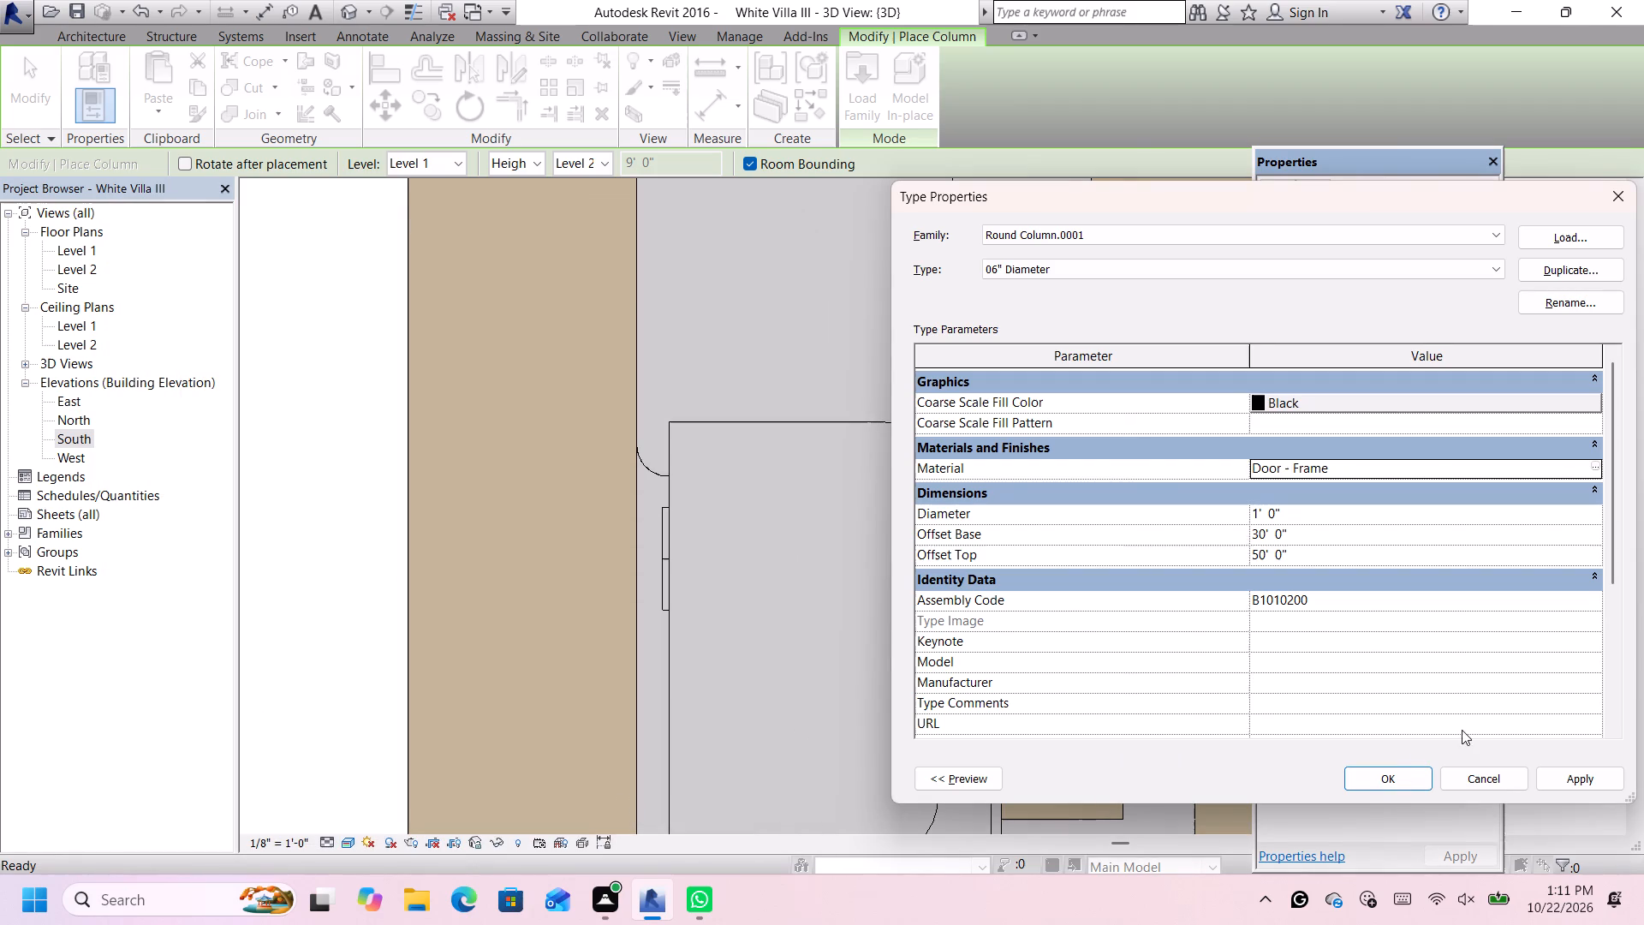
left_click(1405, 775)
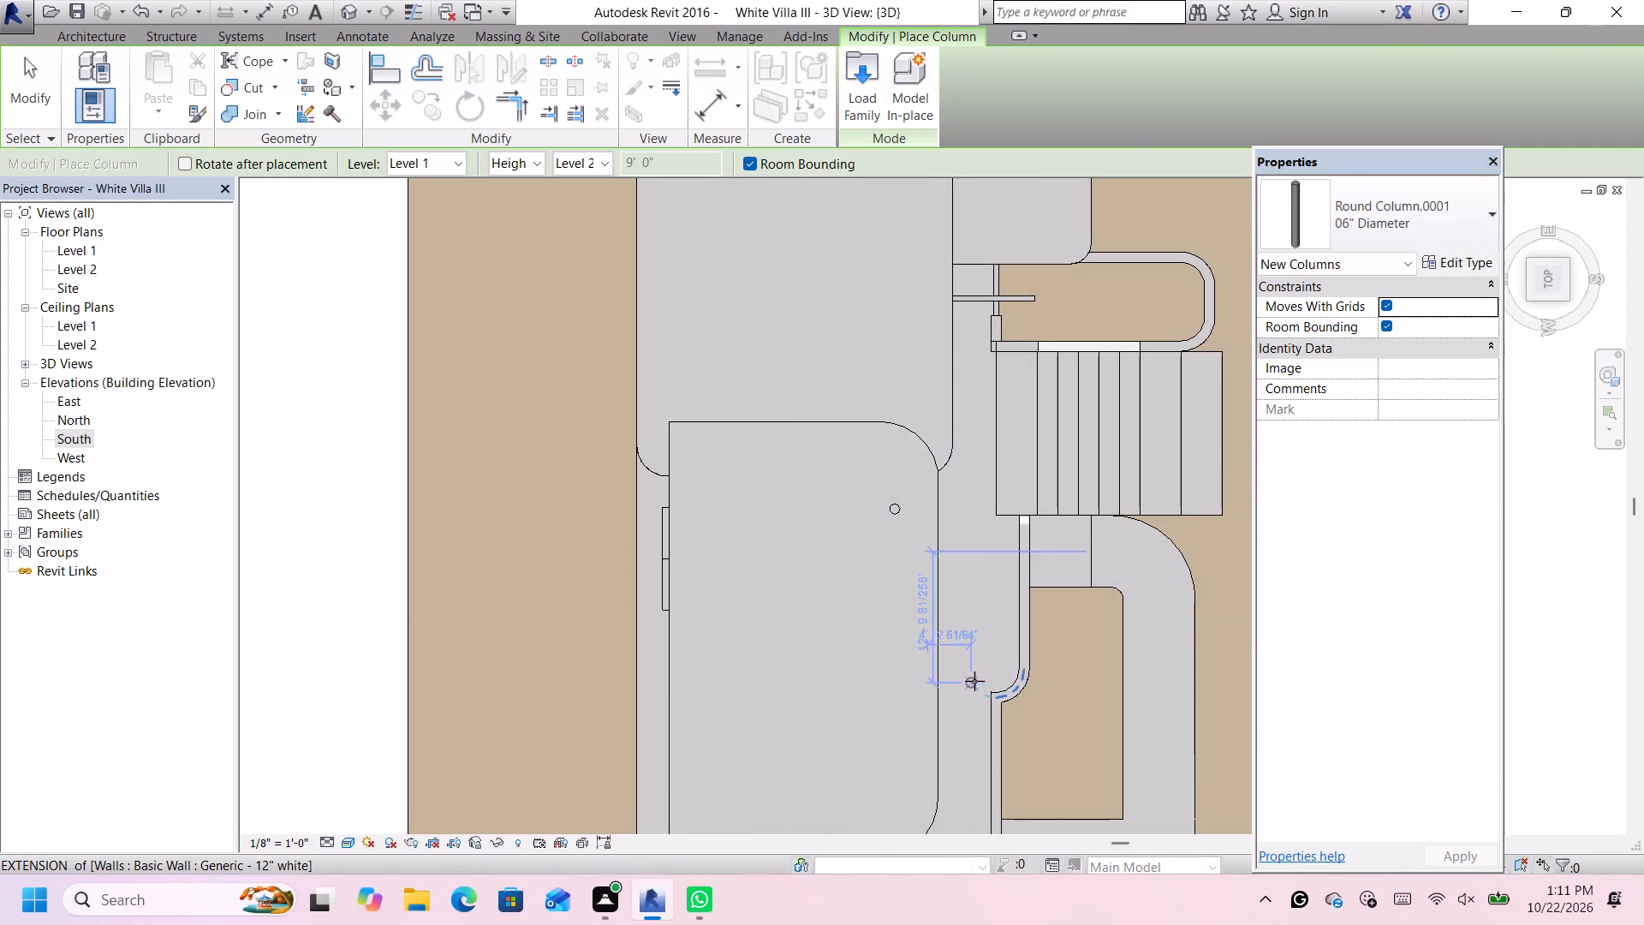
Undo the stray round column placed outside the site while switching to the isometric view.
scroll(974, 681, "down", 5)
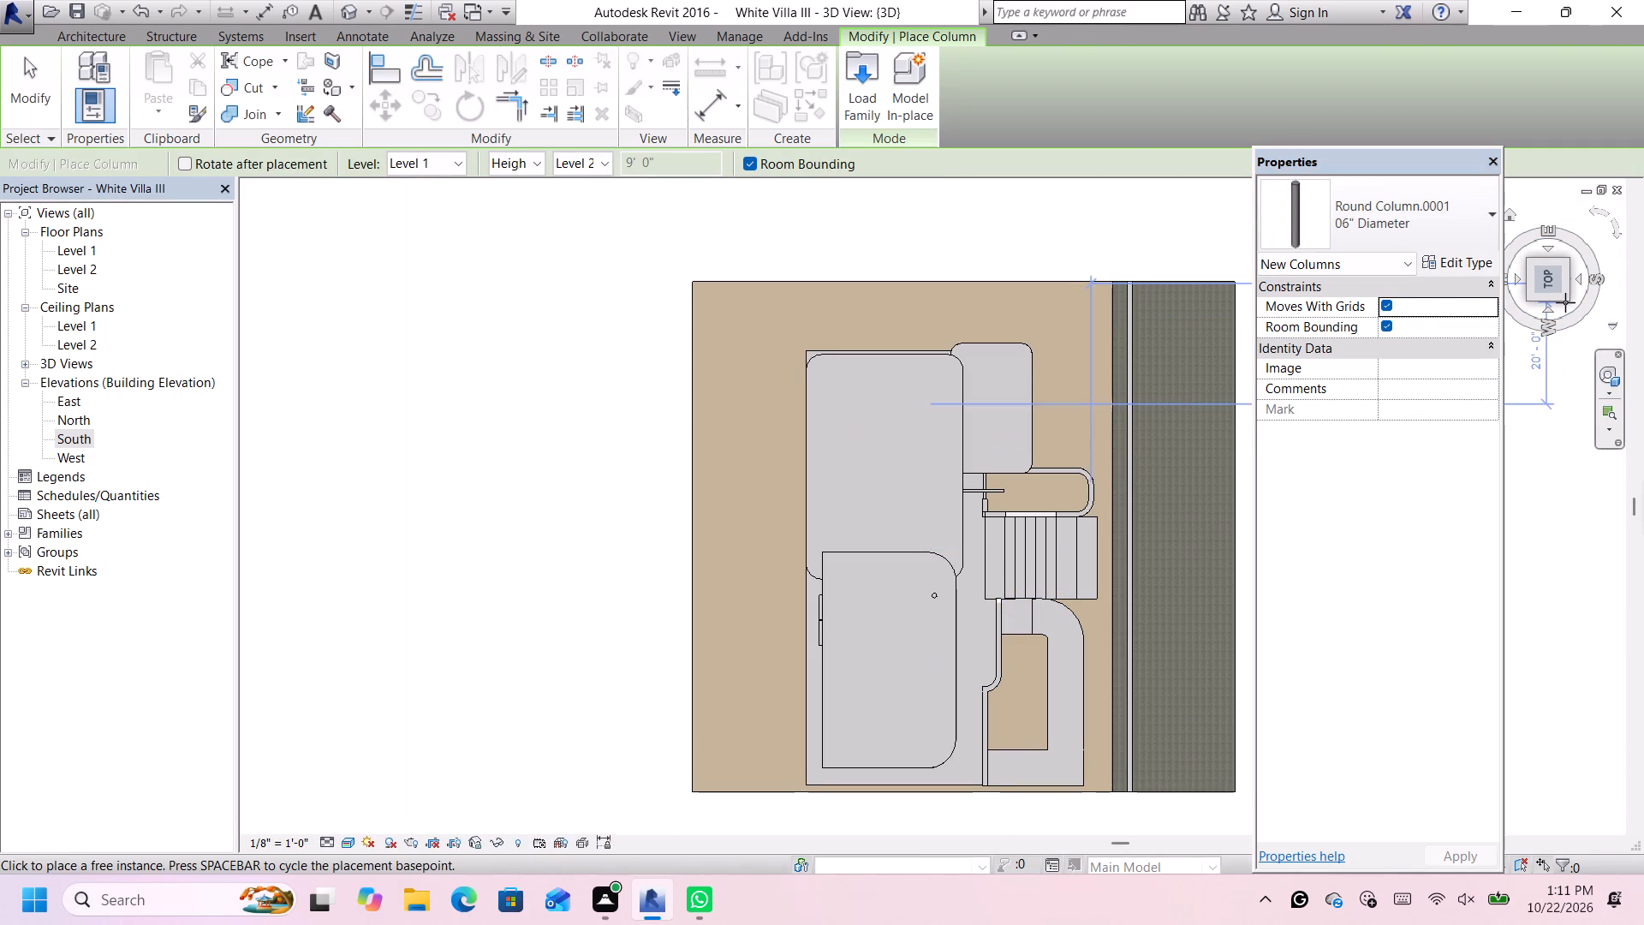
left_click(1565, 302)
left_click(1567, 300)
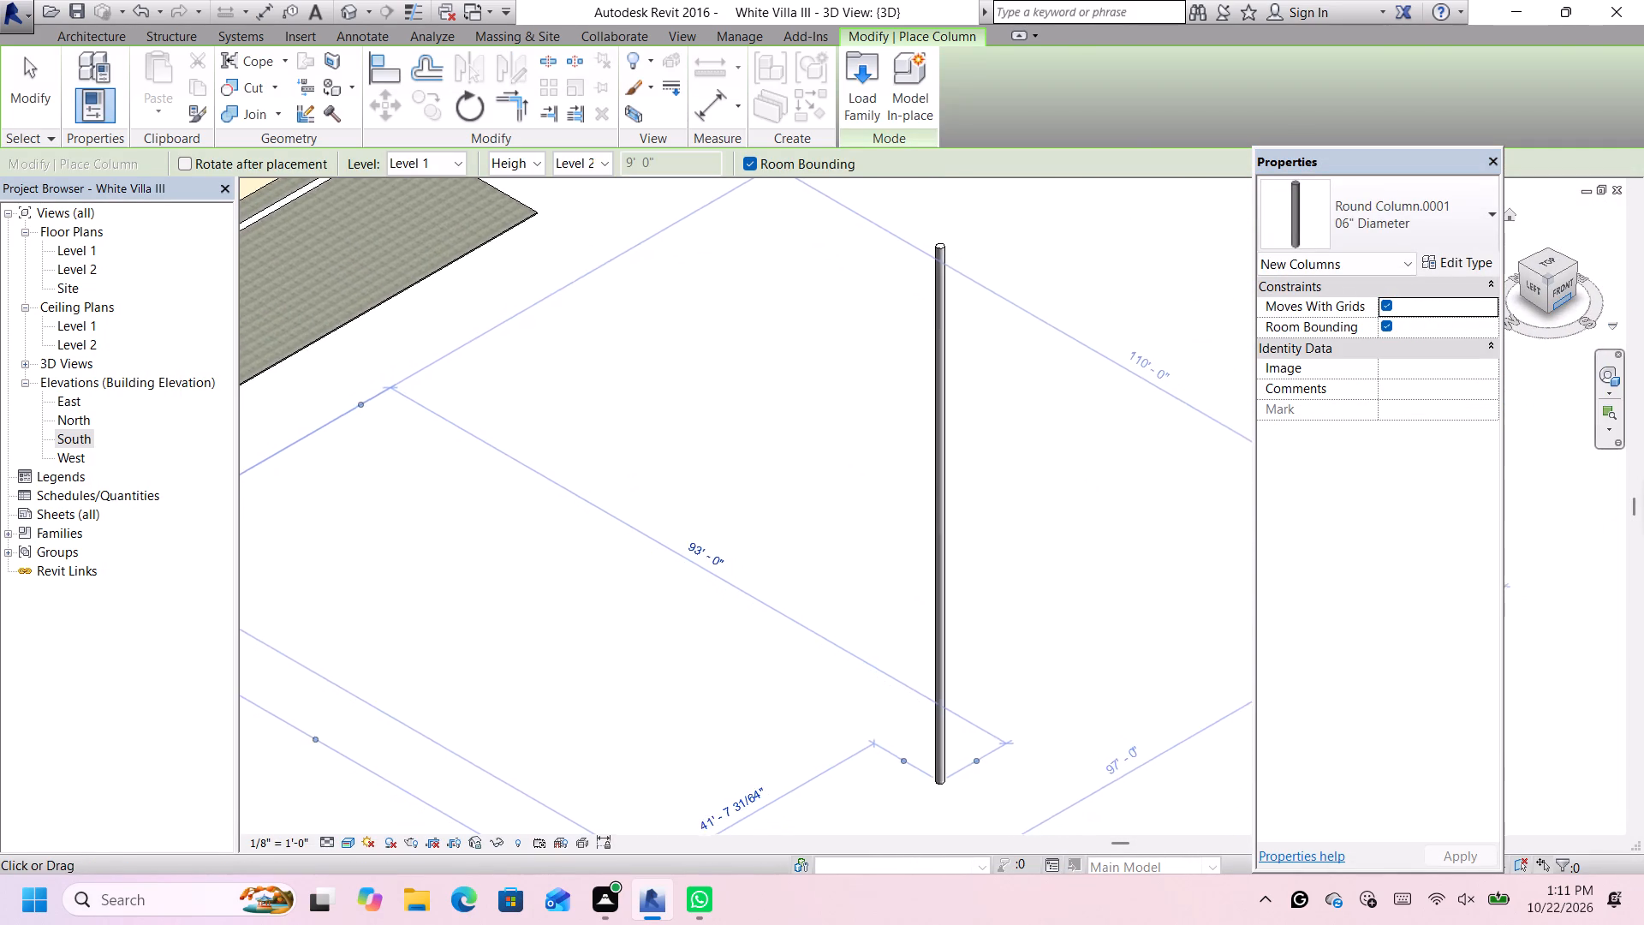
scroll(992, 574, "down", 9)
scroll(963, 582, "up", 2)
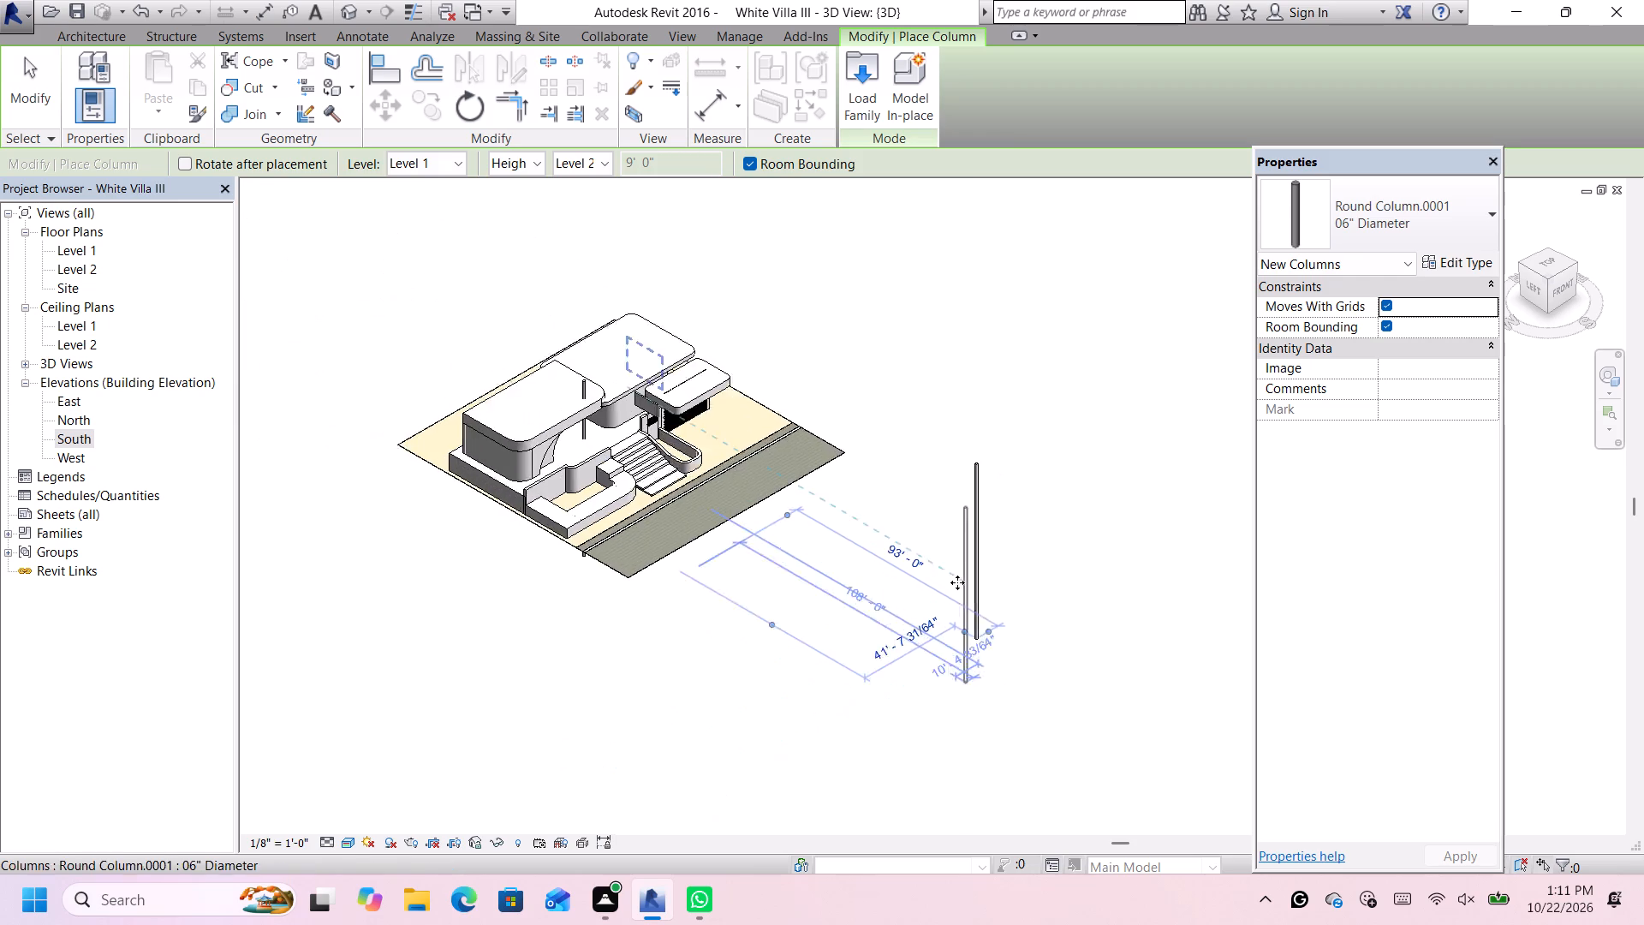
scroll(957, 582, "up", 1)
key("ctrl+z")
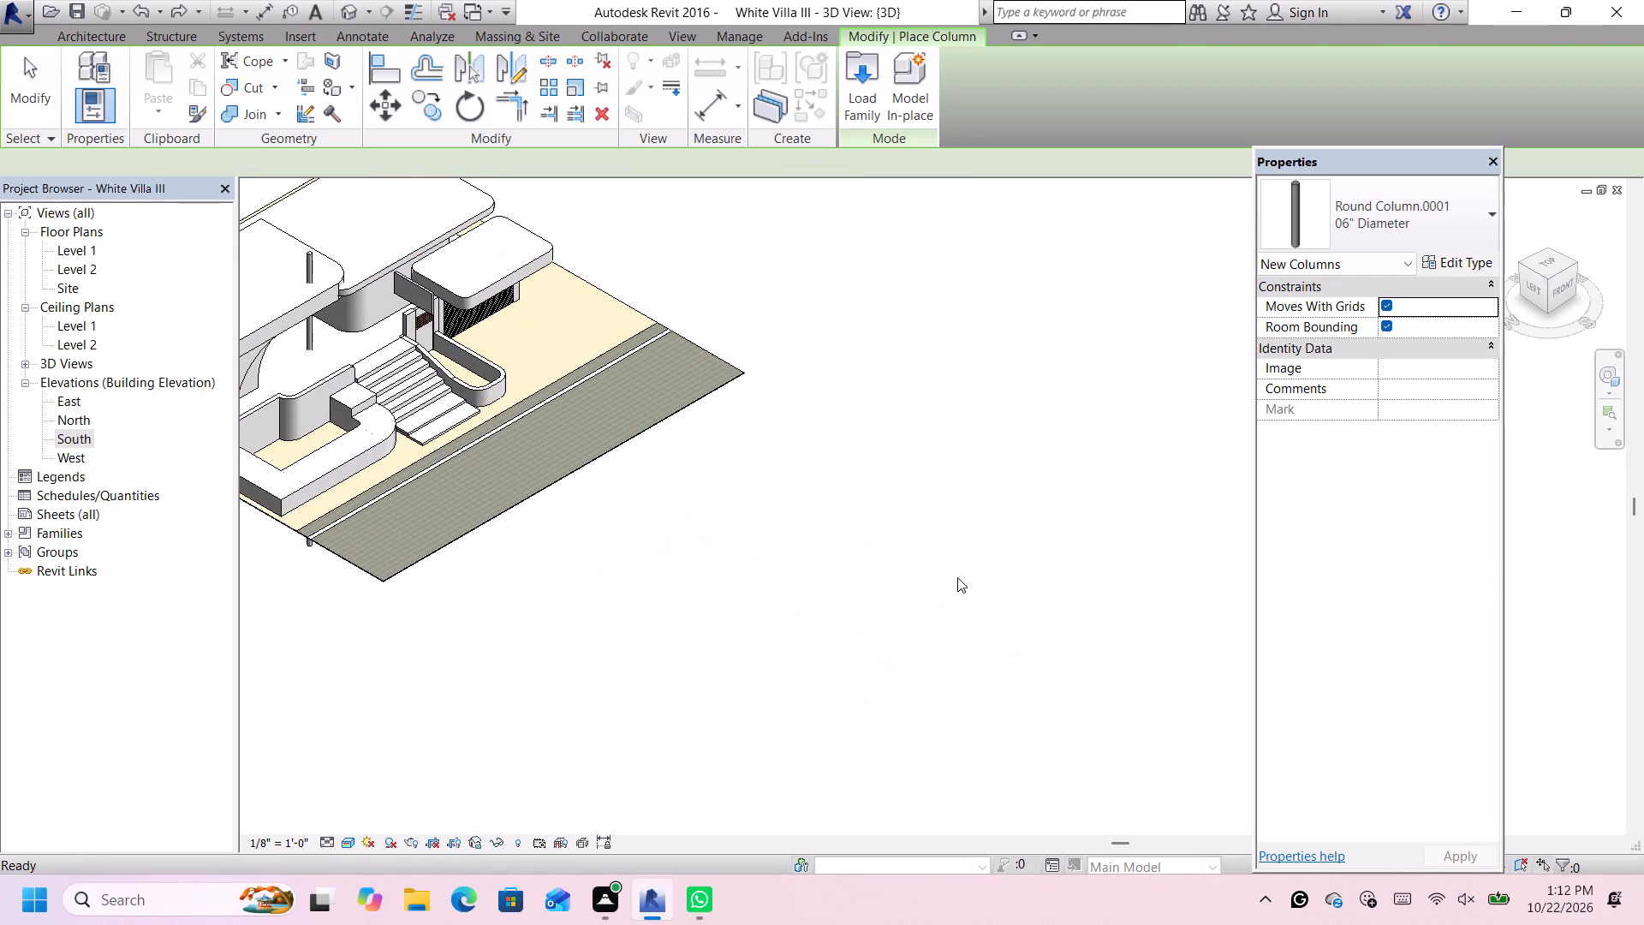
Examine how the existing round column meets the overlapping roof in the isometric view from the front.
scroll(693, 545, "down", 4)
scroll(363, 424, "up", 1)
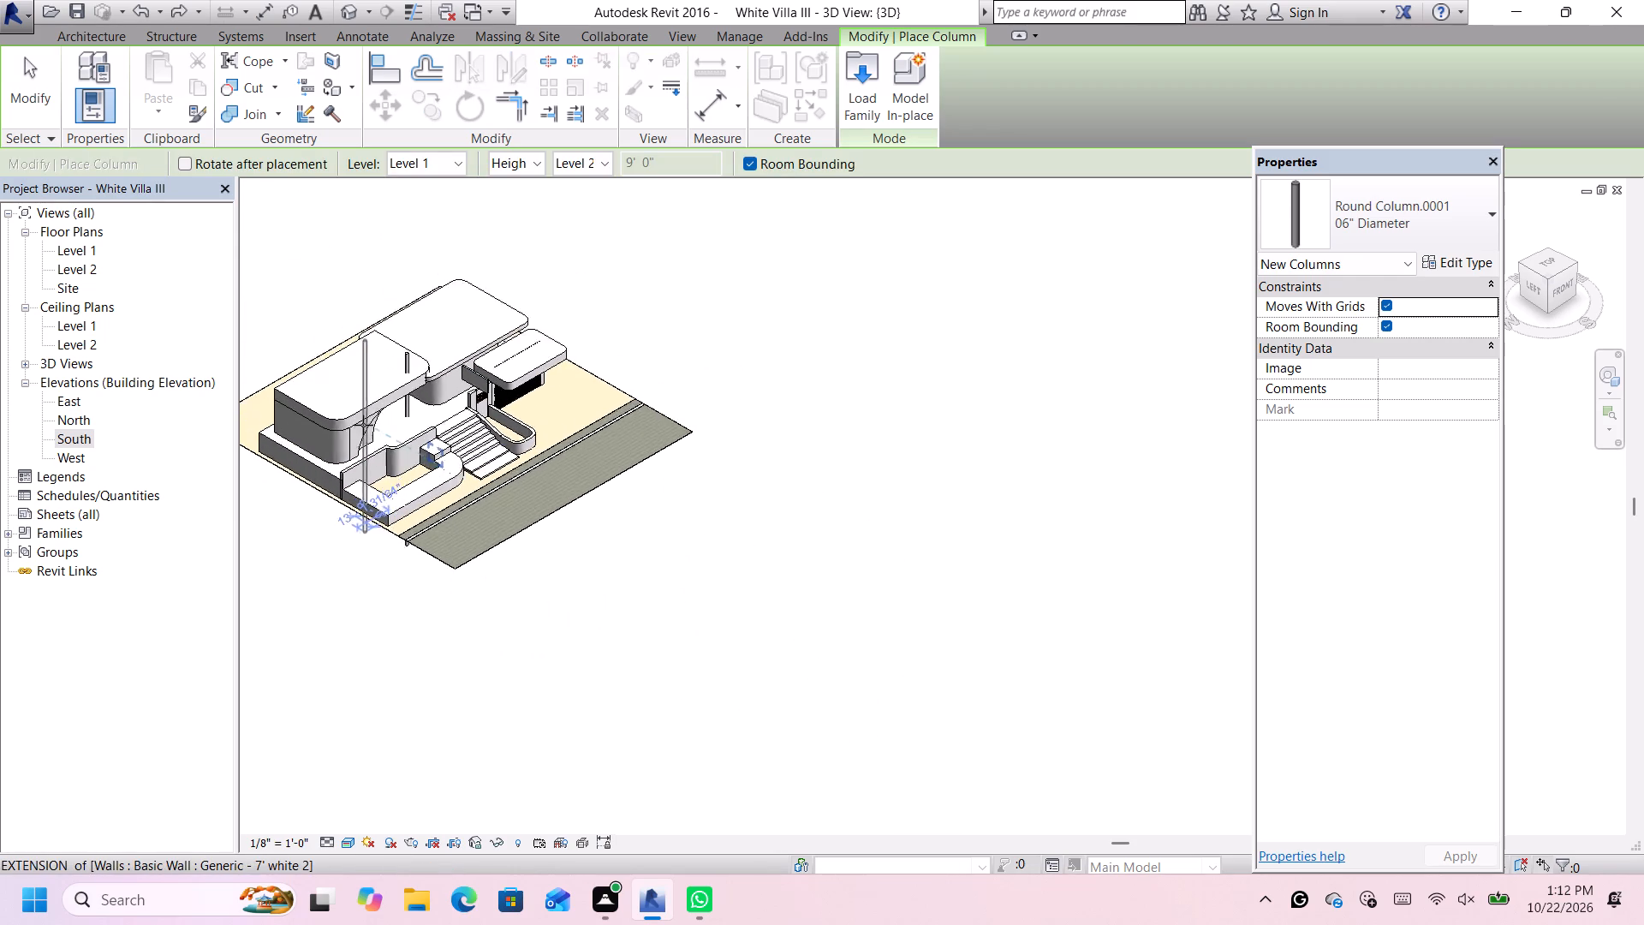
scroll(363, 425, "up", 1)
scroll(362, 426, "down", 3)
scroll(338, 422, "up", 6)
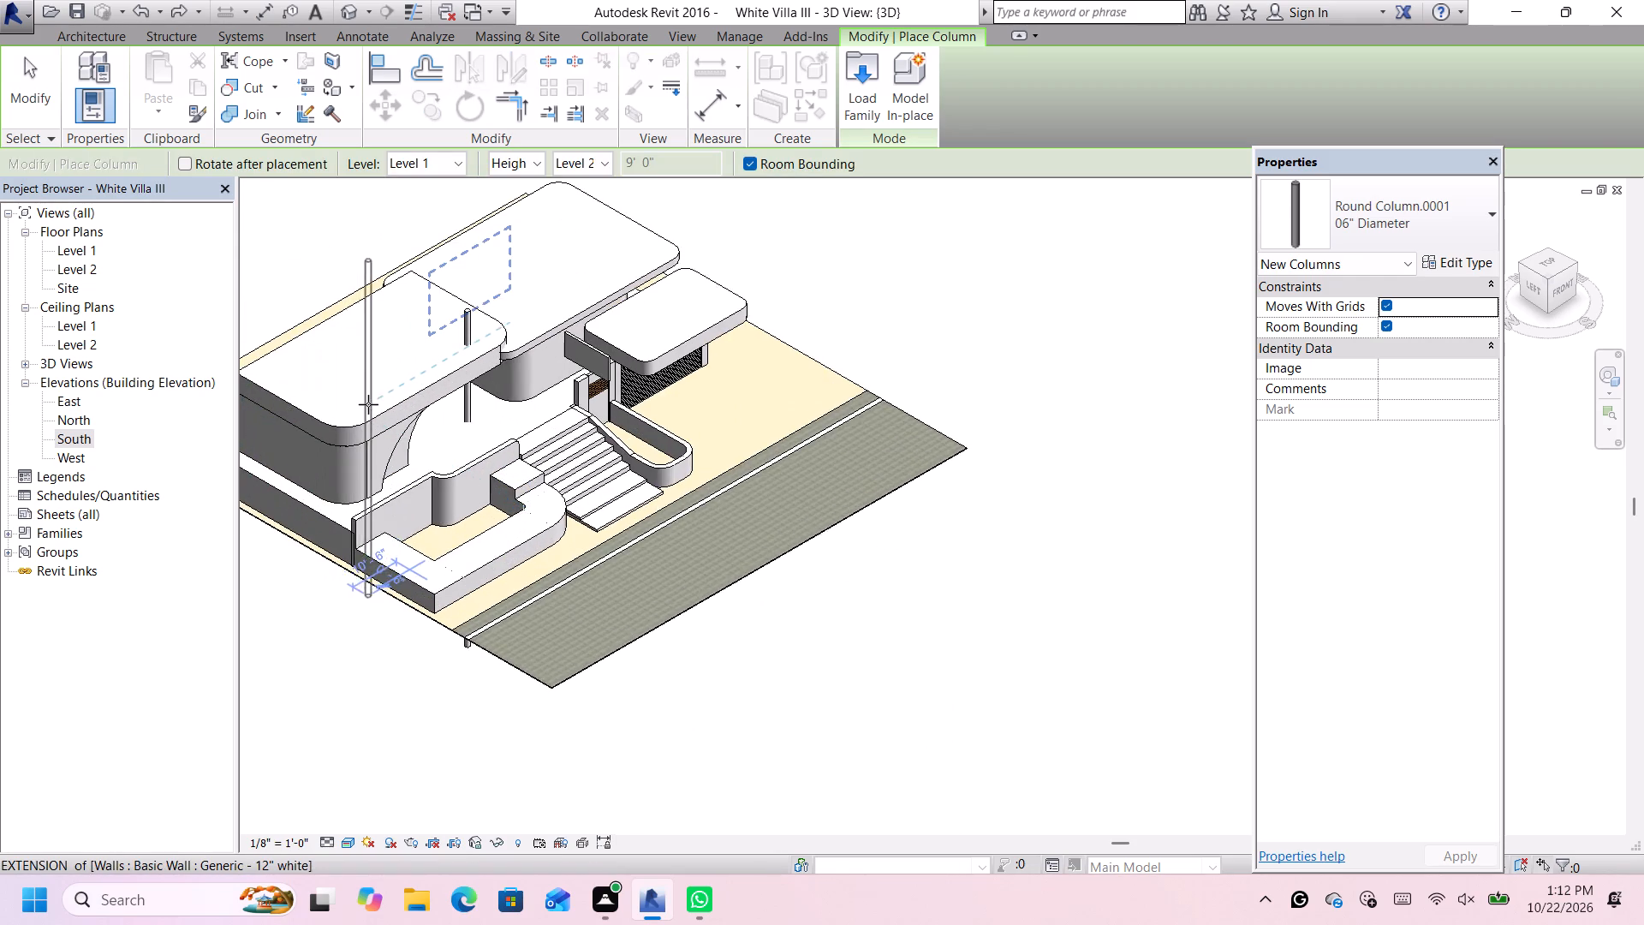
scroll(368, 404, "up", 1)
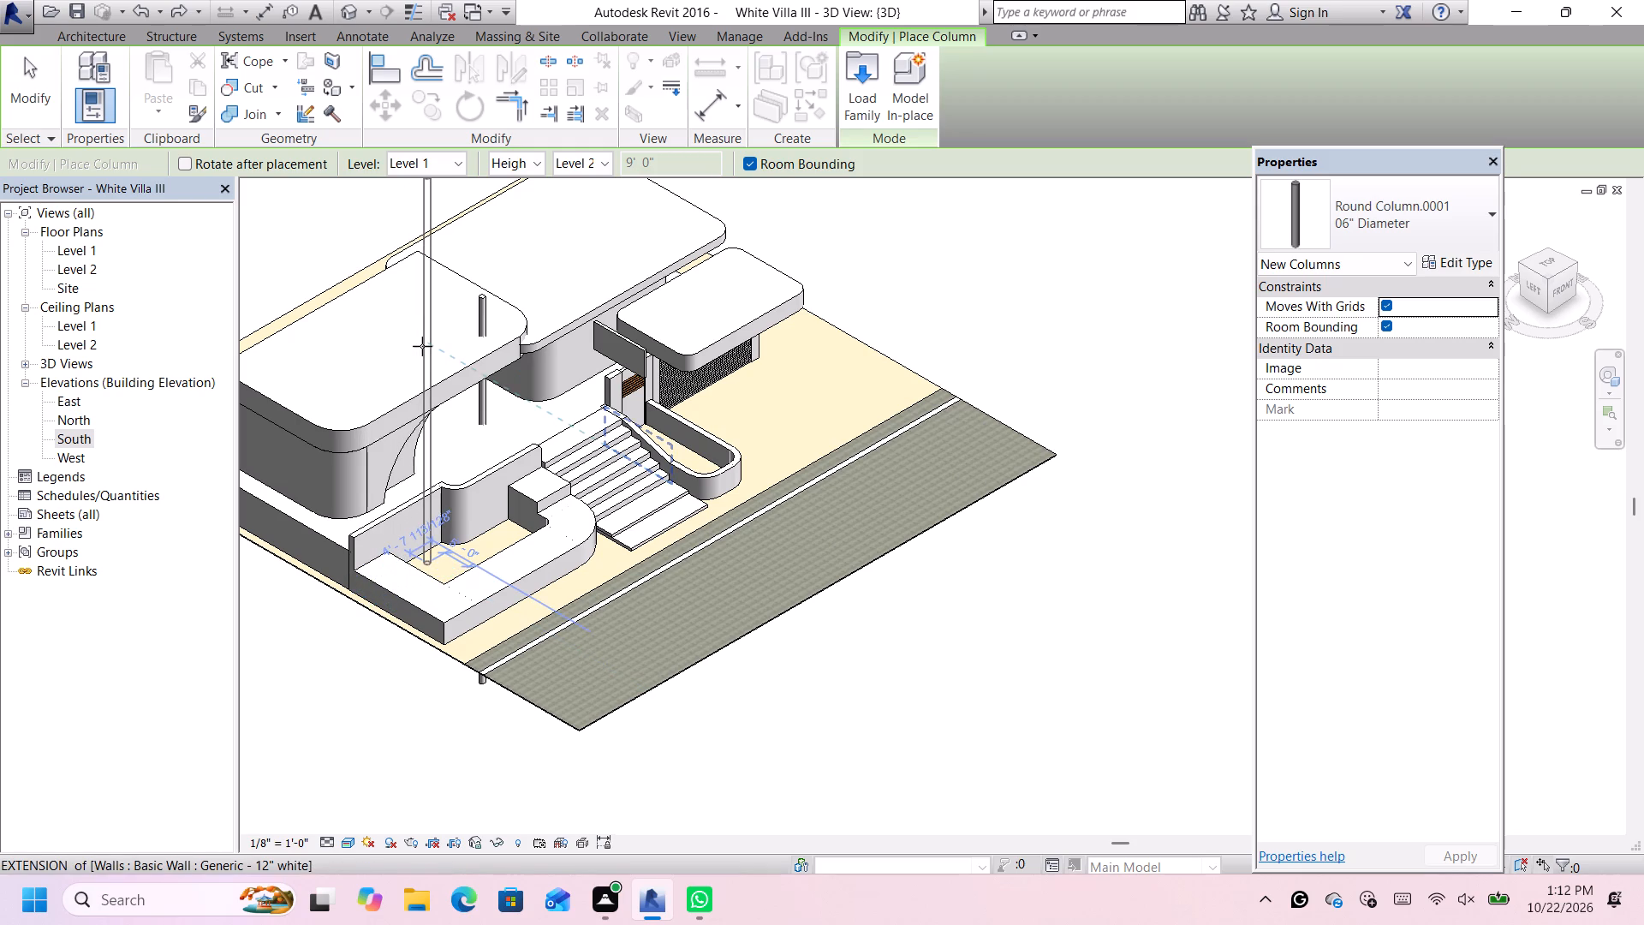
scroll(420, 347, "down", 5)
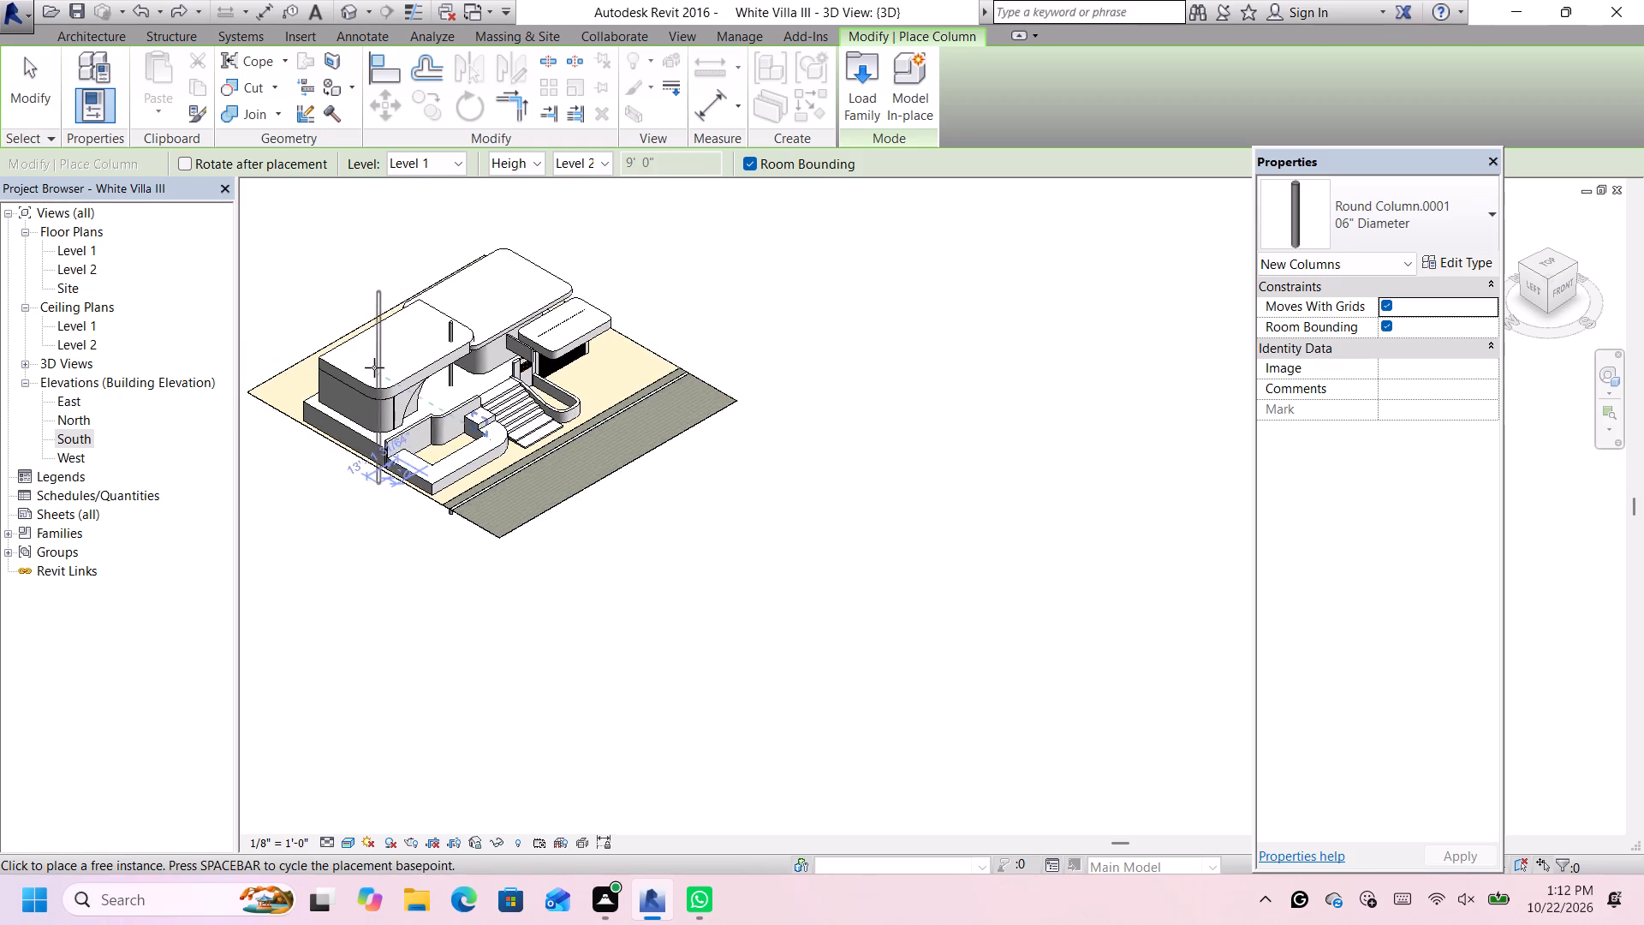
scroll(338, 355, "up", 7)
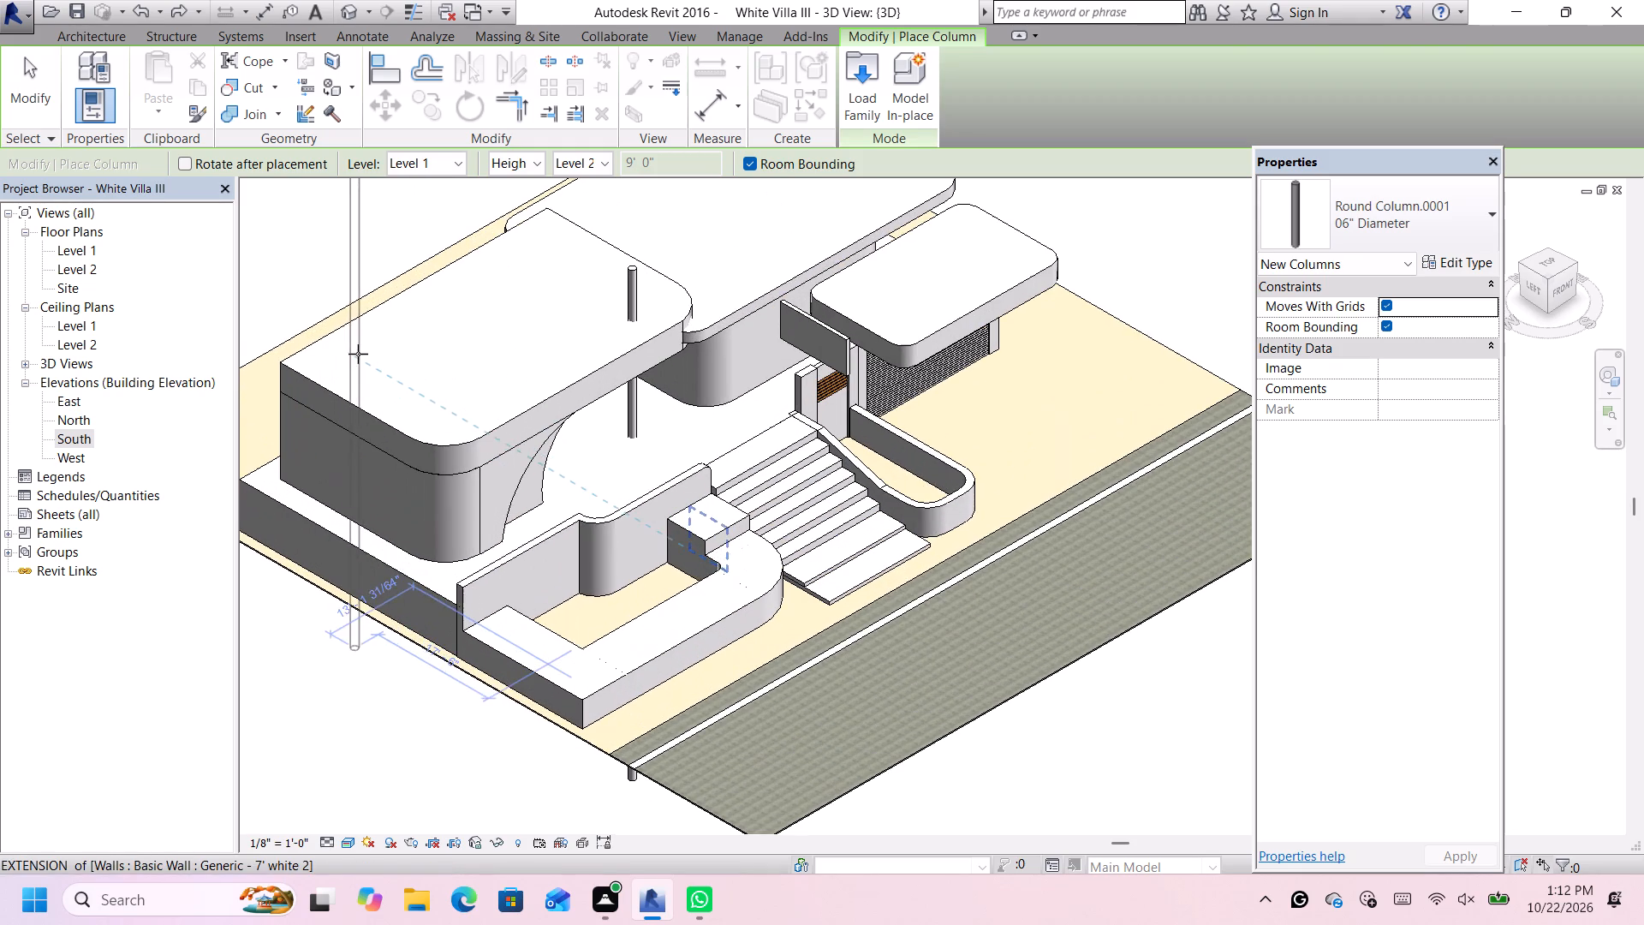
In the top view, place a second 06" diameter round column near the same roof's other rounded corner, about 18'-6" from the 7' wall's centreline.
left_click(1534, 259)
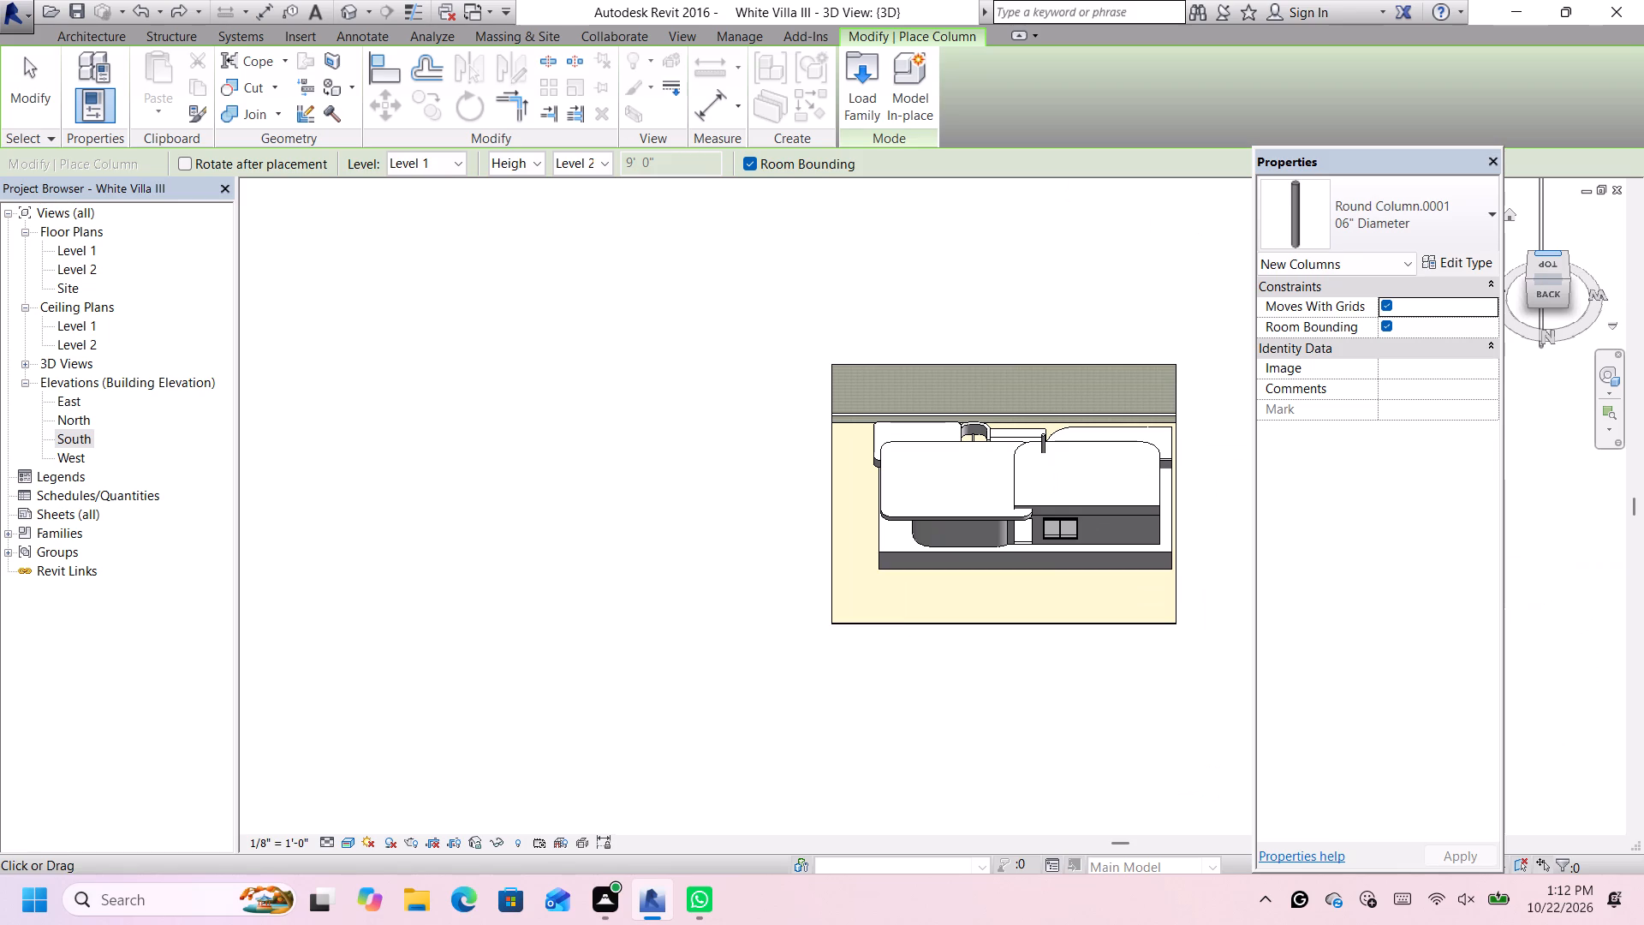
left_click(1542, 264)
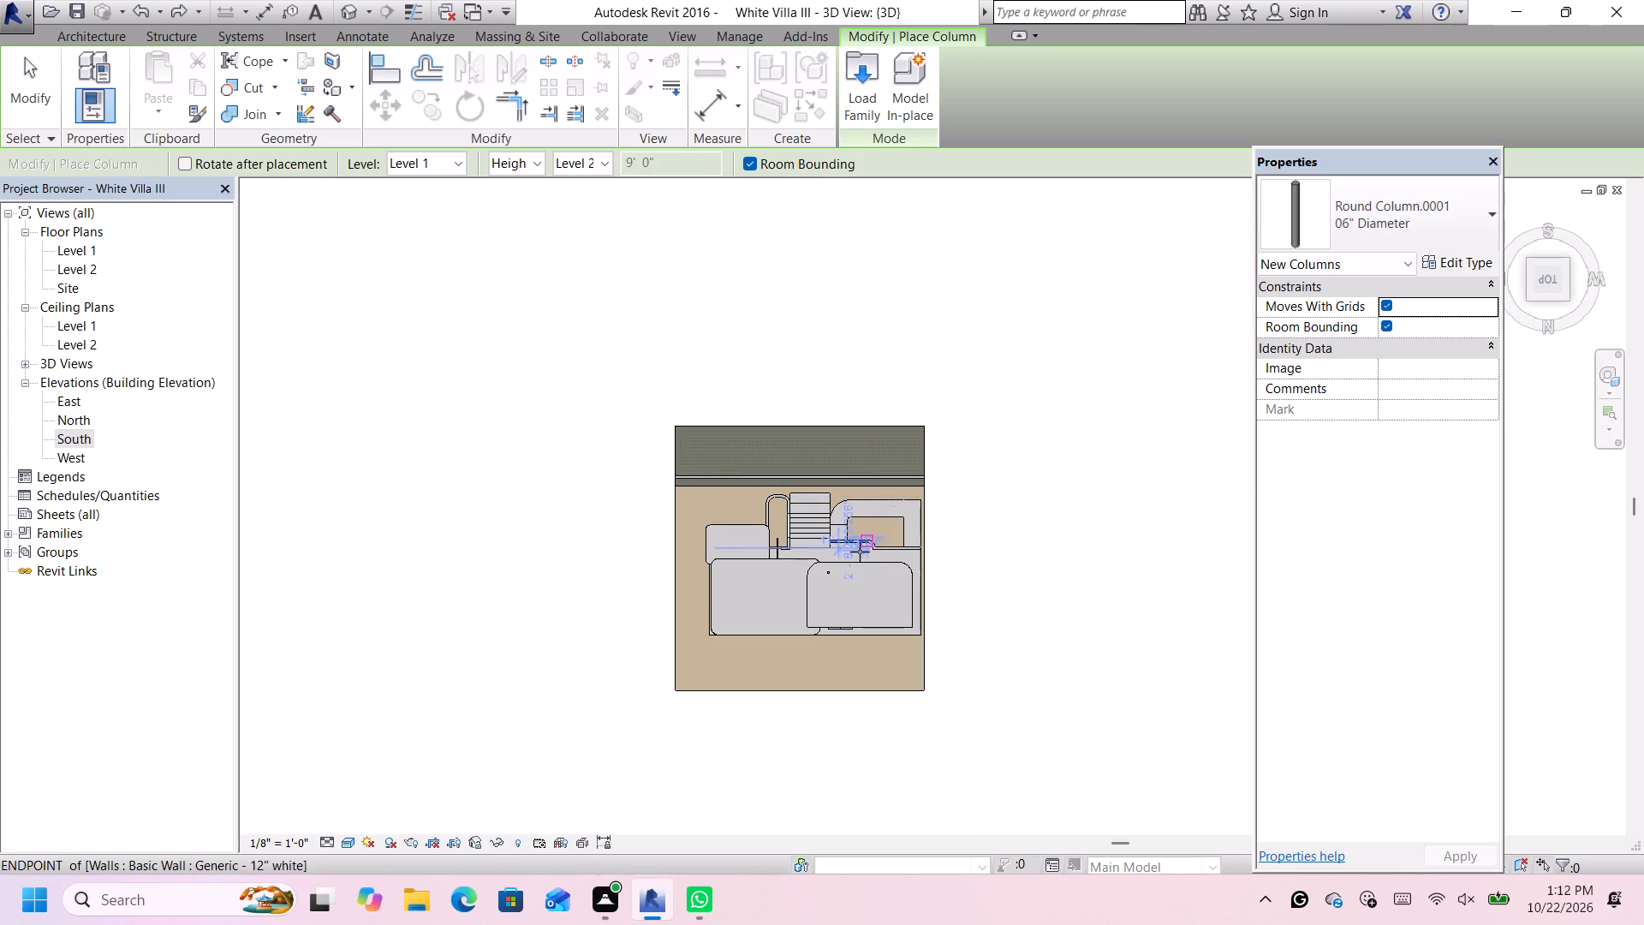
scroll(884, 556, "up", 6)
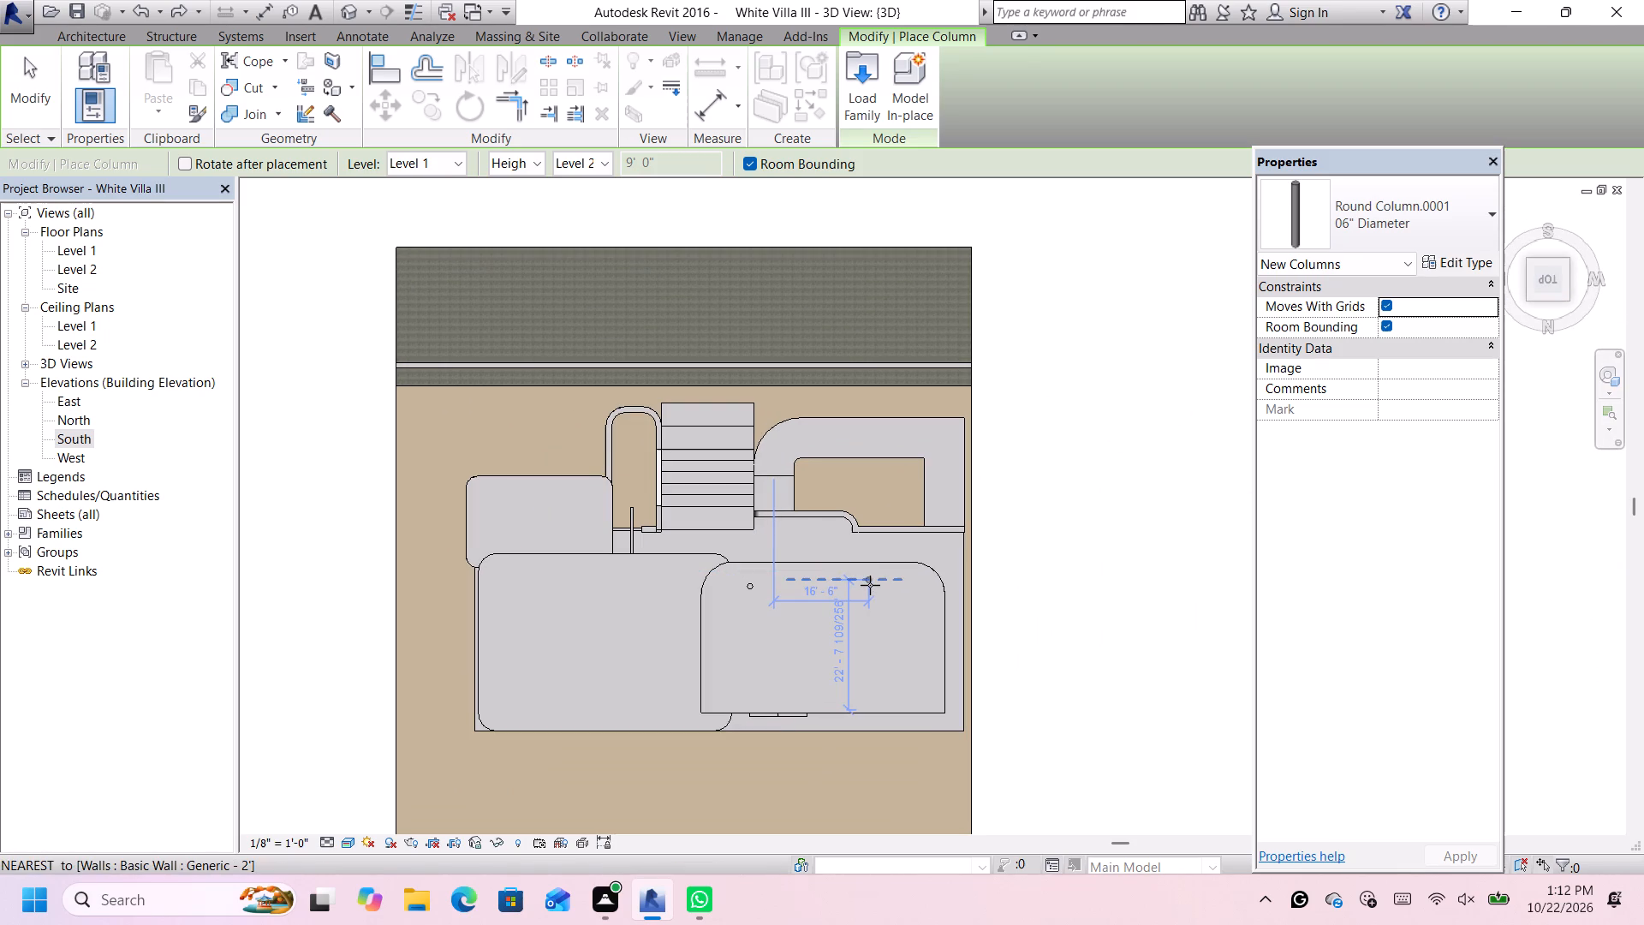
scroll(870, 588, "up", 3)
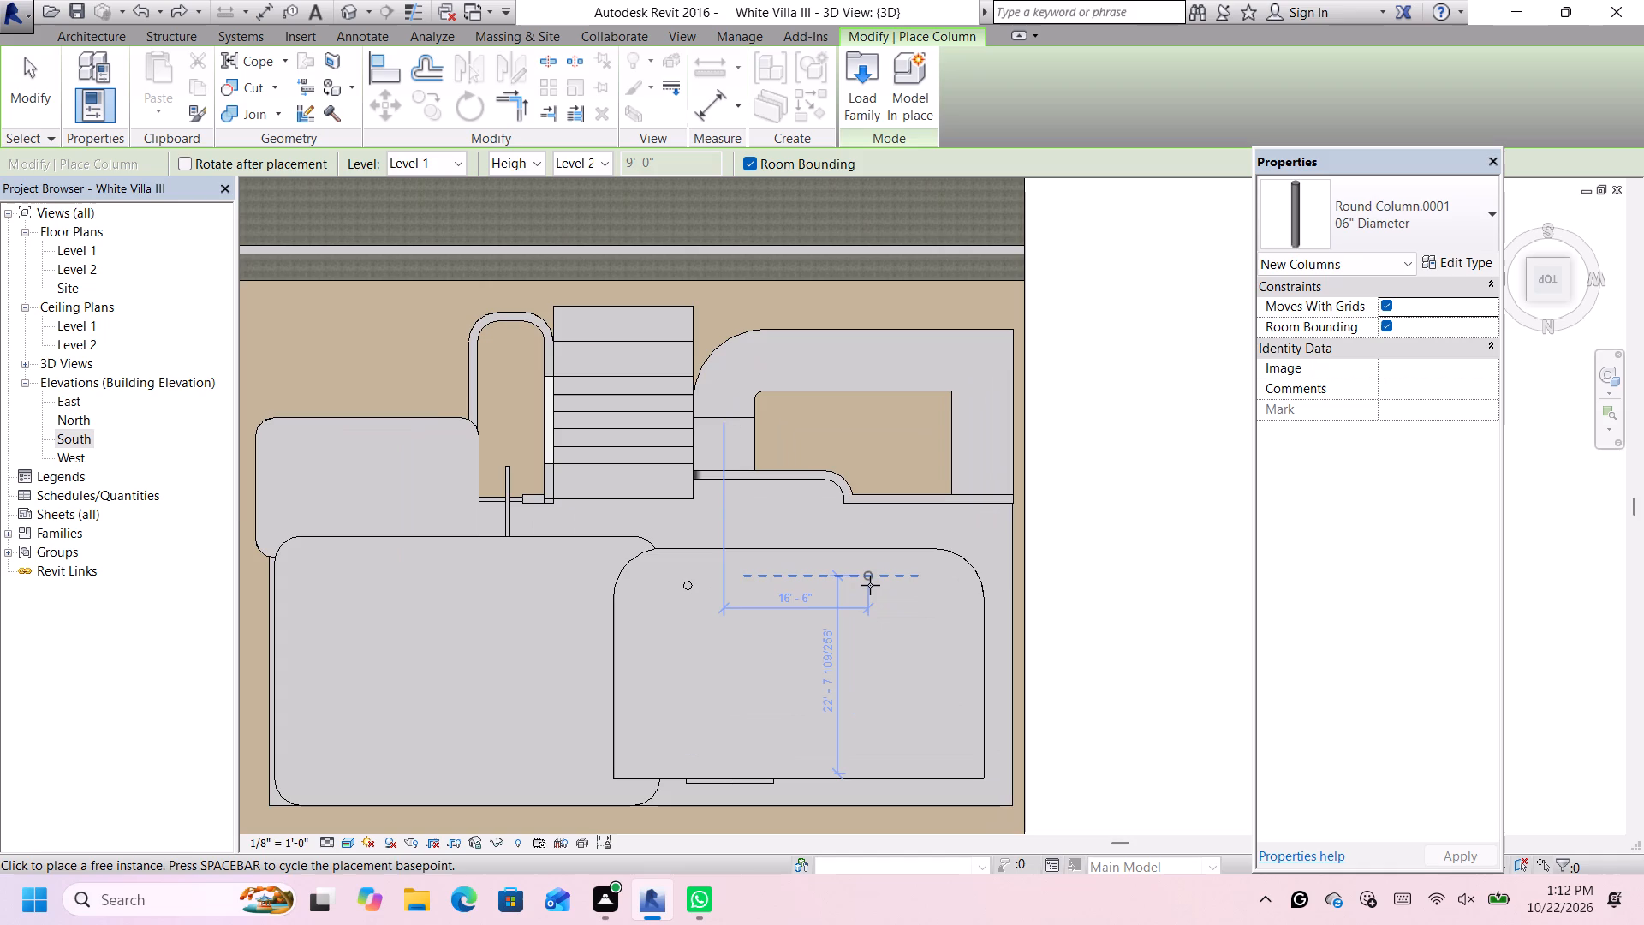
scroll(870, 585, "up", 4)
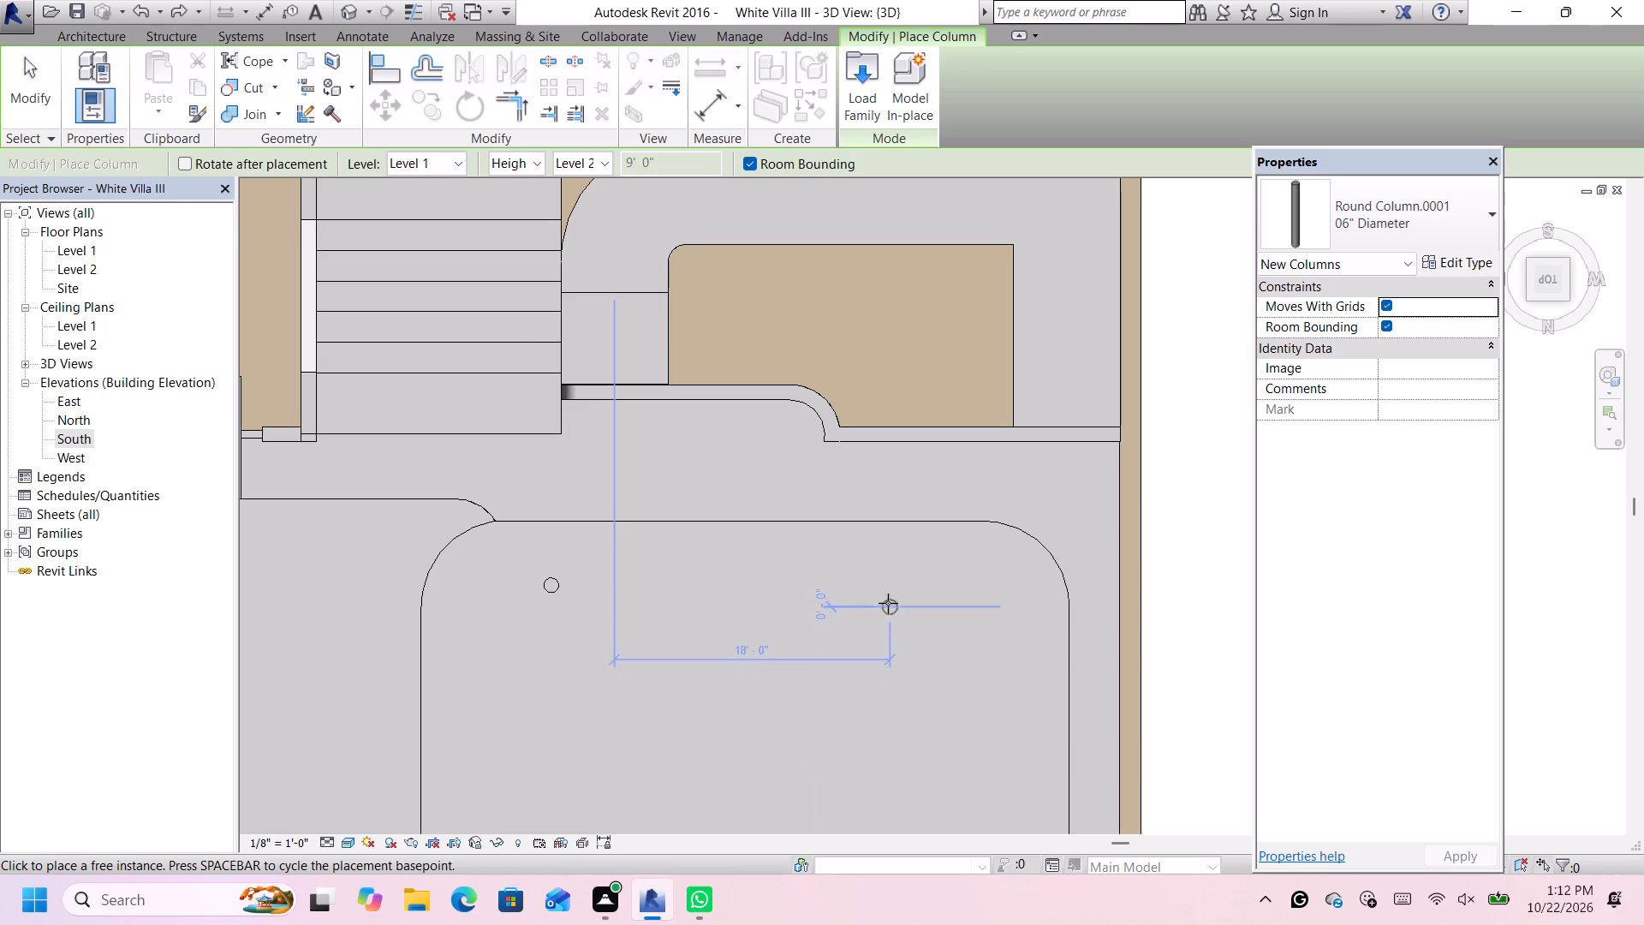
scroll(890, 608, "up", 1)
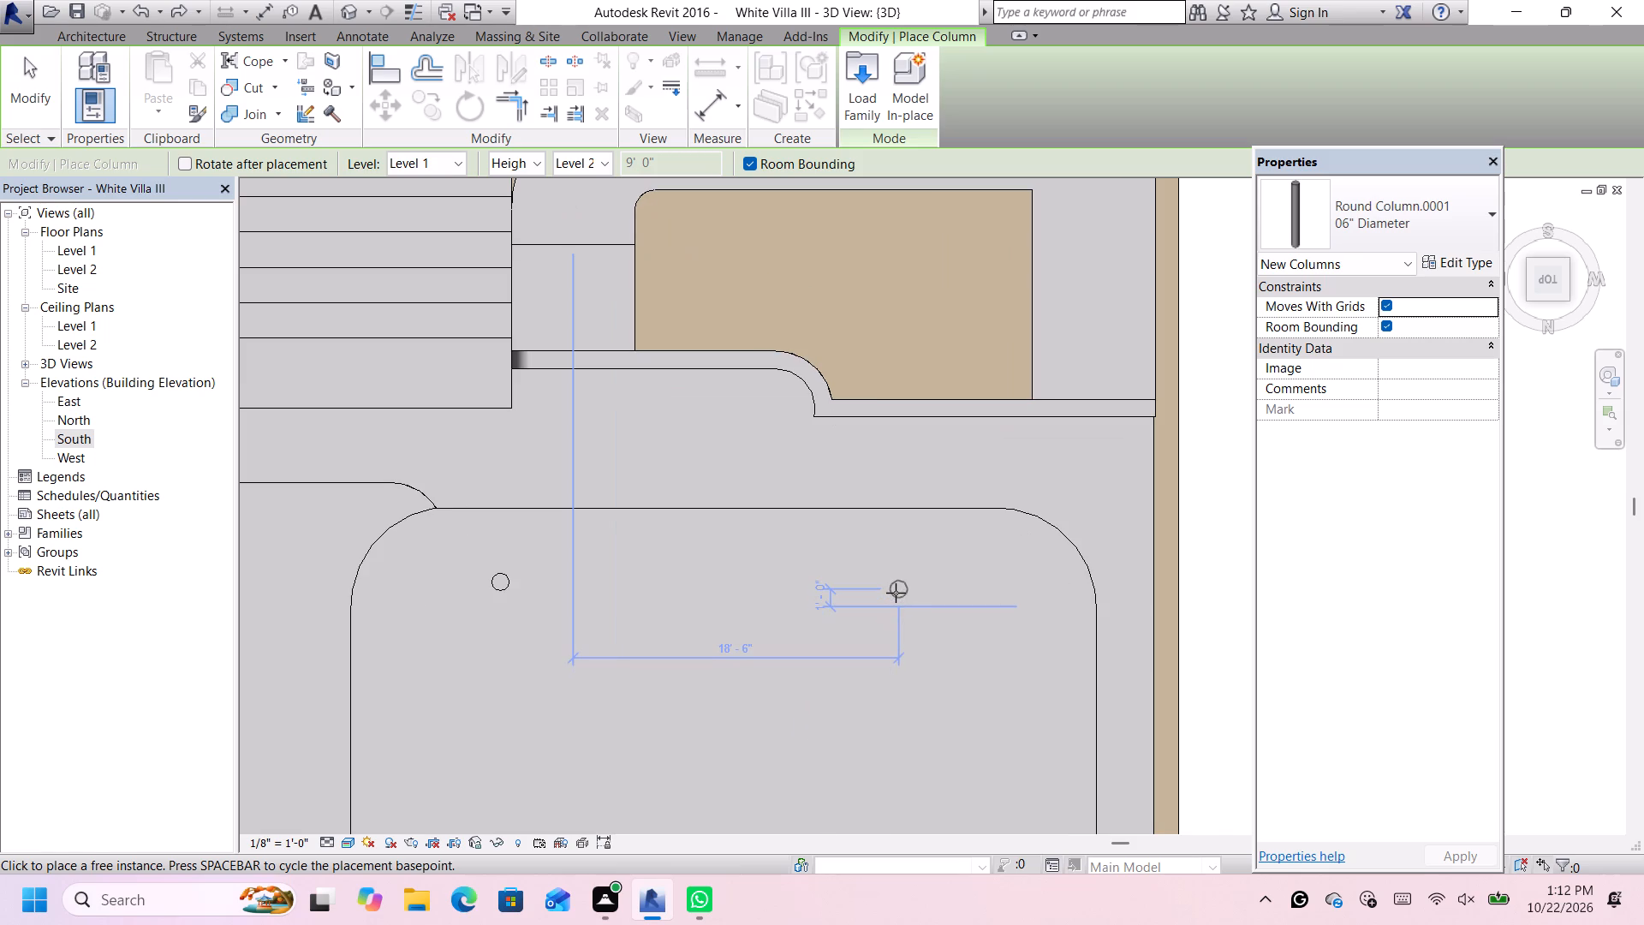
left_click(896, 593)
scroll(931, 677, "down", 1)
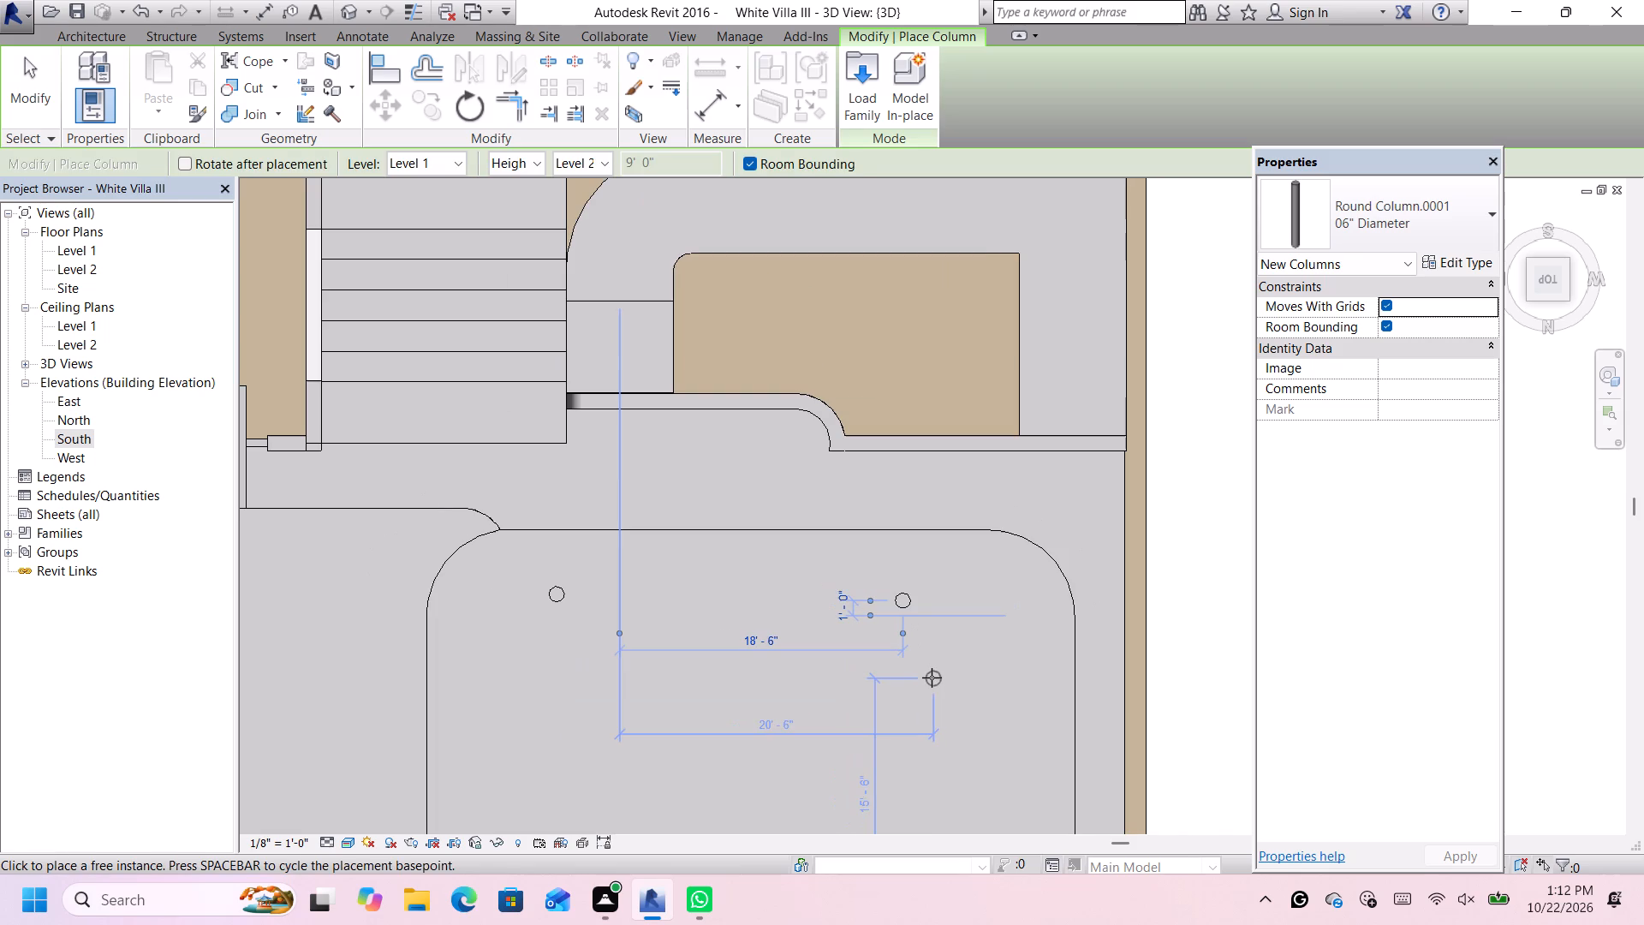
key("Escape")
key("Escape")
Examine both round columns against the roof and ground from the rear isometric views.
scroll(955, 626, "down", 6)
scroll(931, 606, "up", 2)
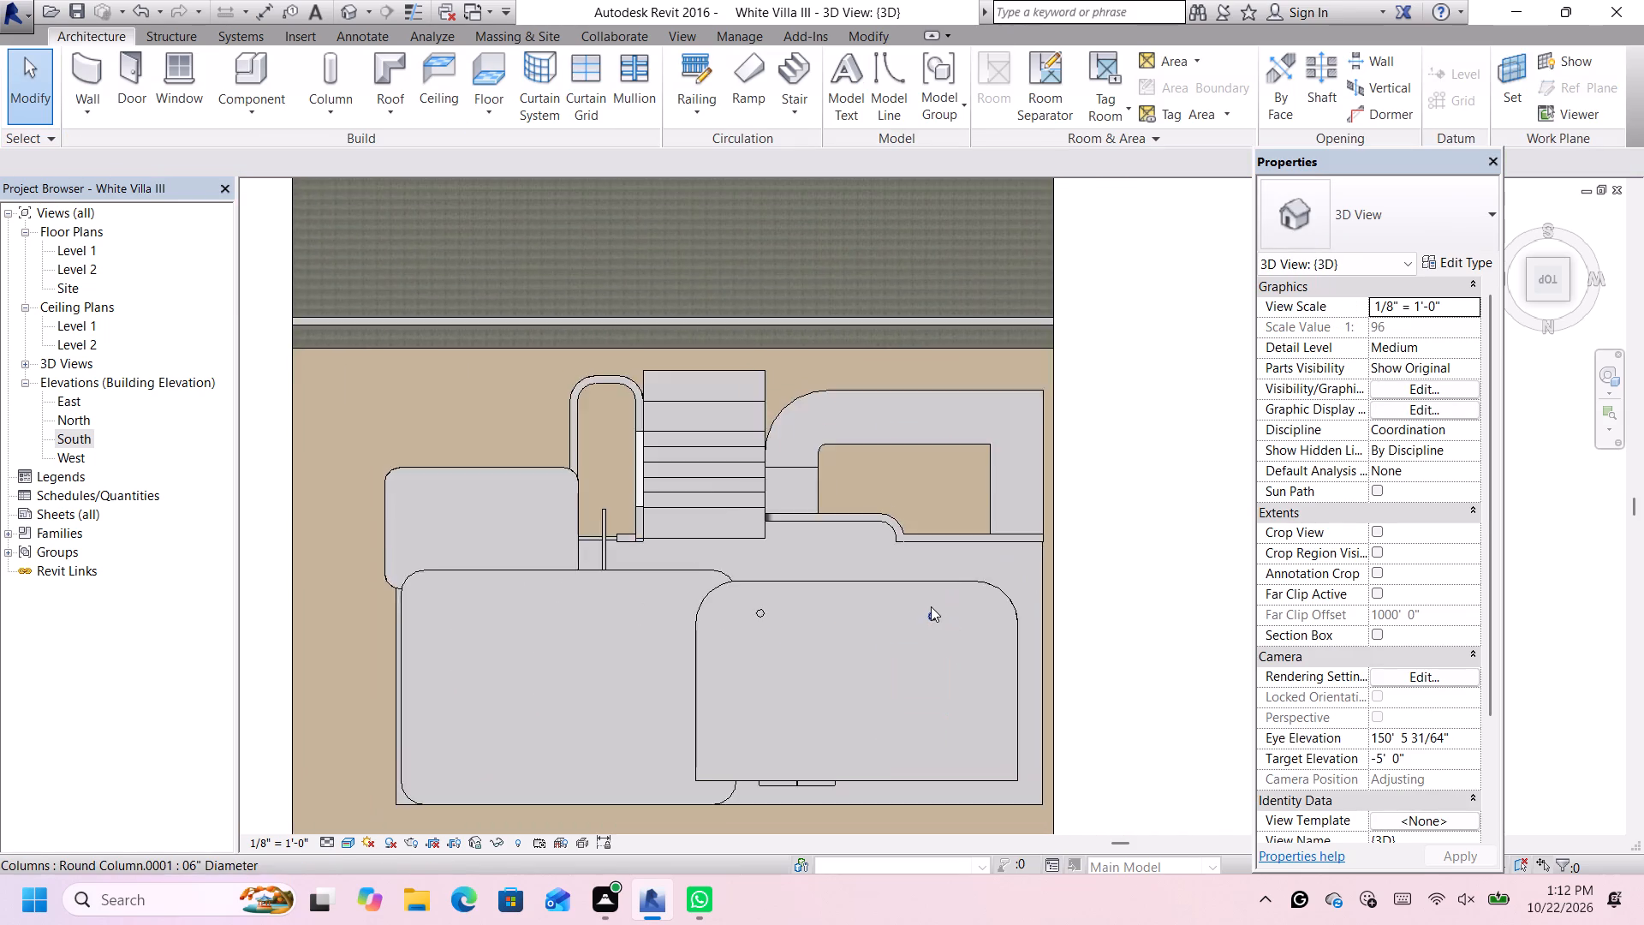
scroll(931, 606, "up", 1)
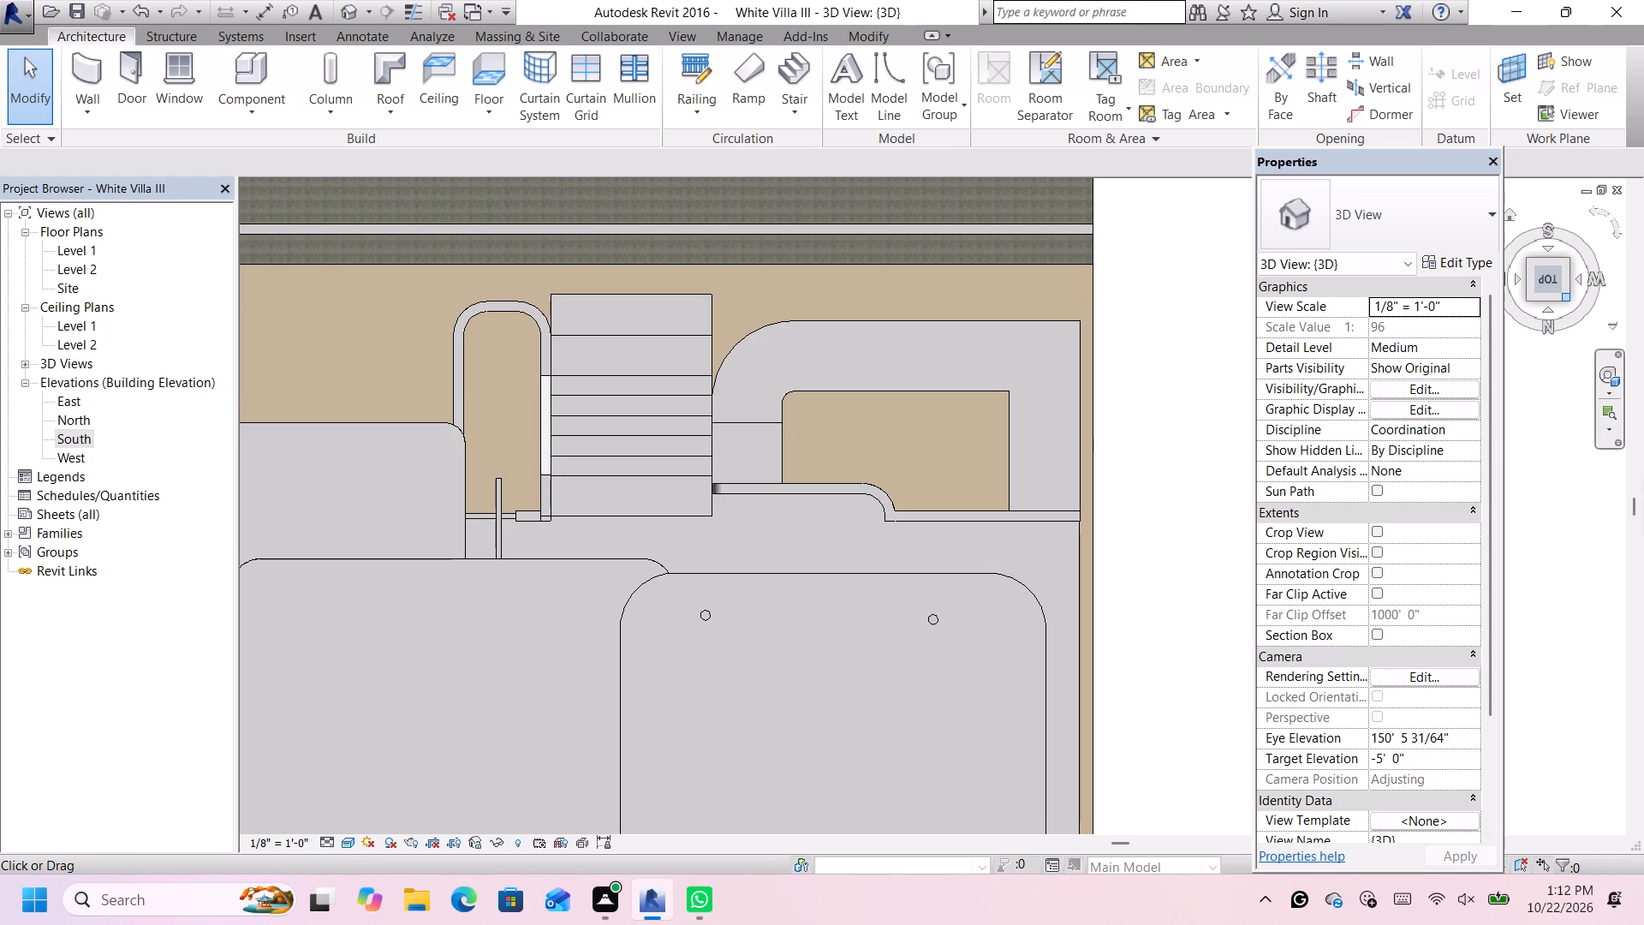
left_click(1568, 295)
scroll(1043, 484, "up", 1)
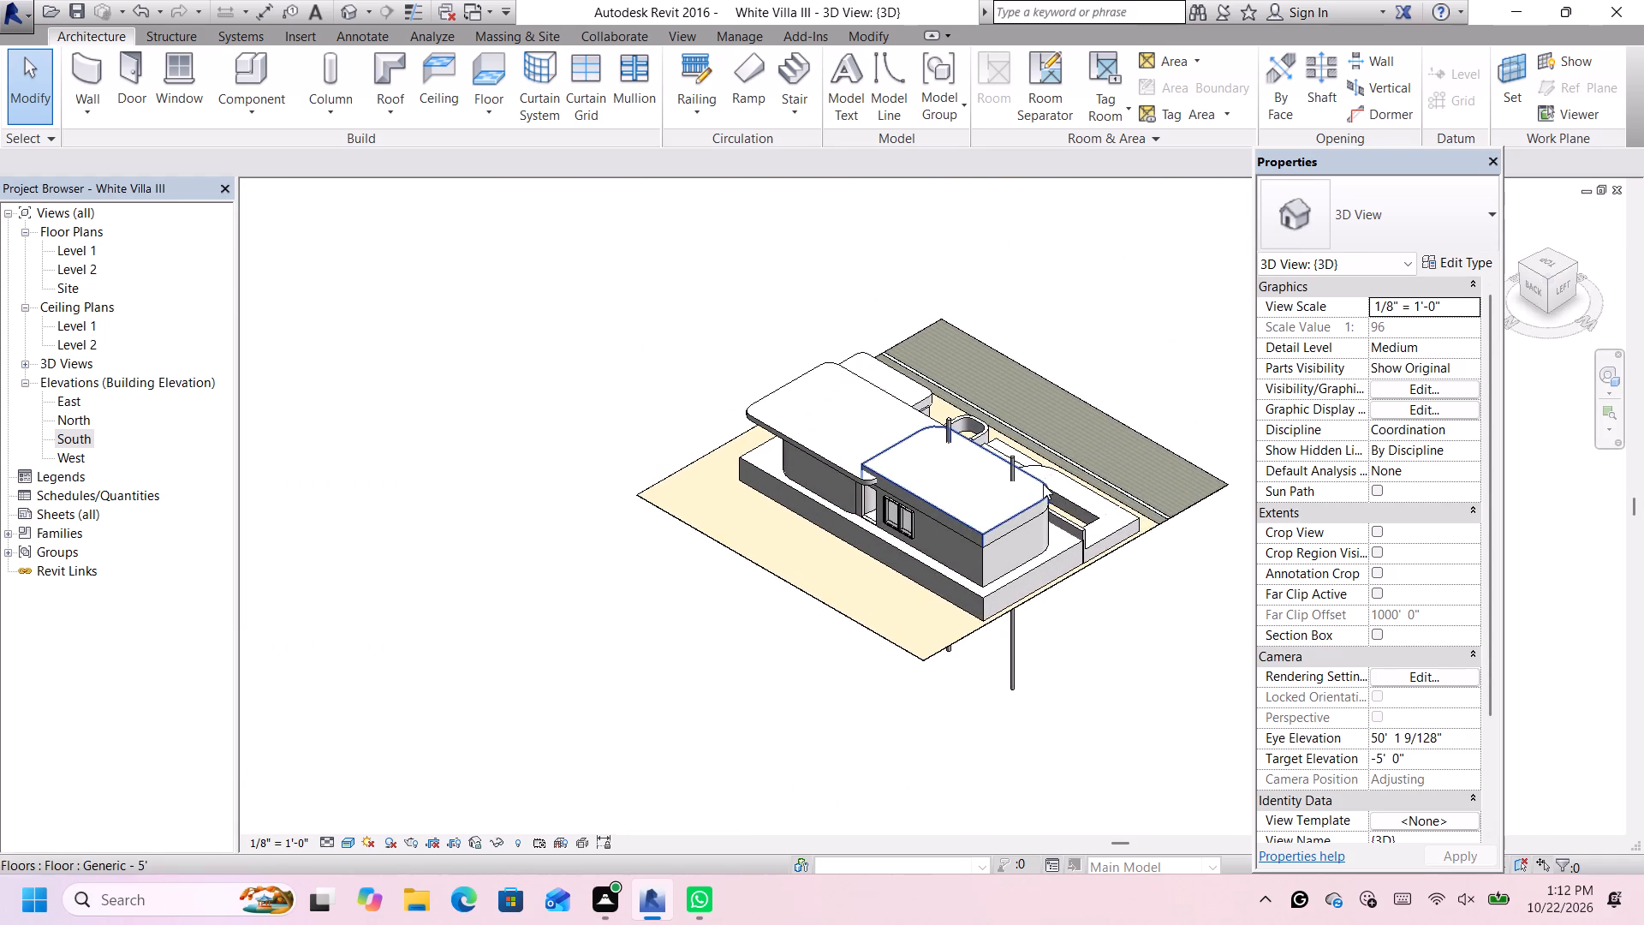
scroll(1042, 482, "down", 3)
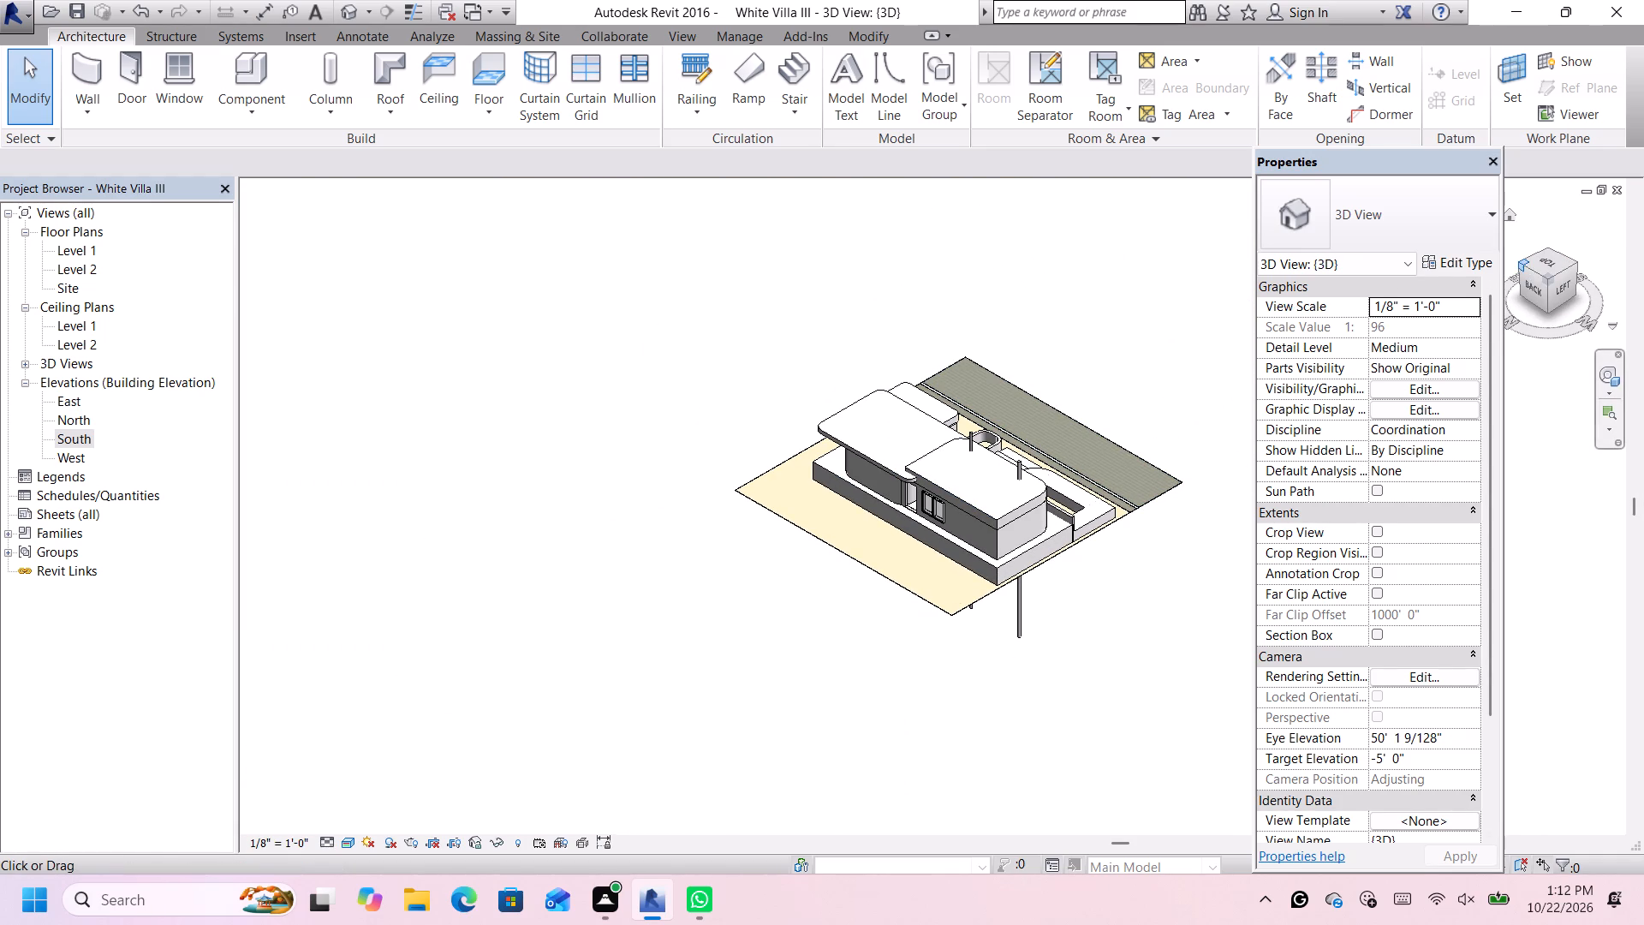
left_click(1522, 260)
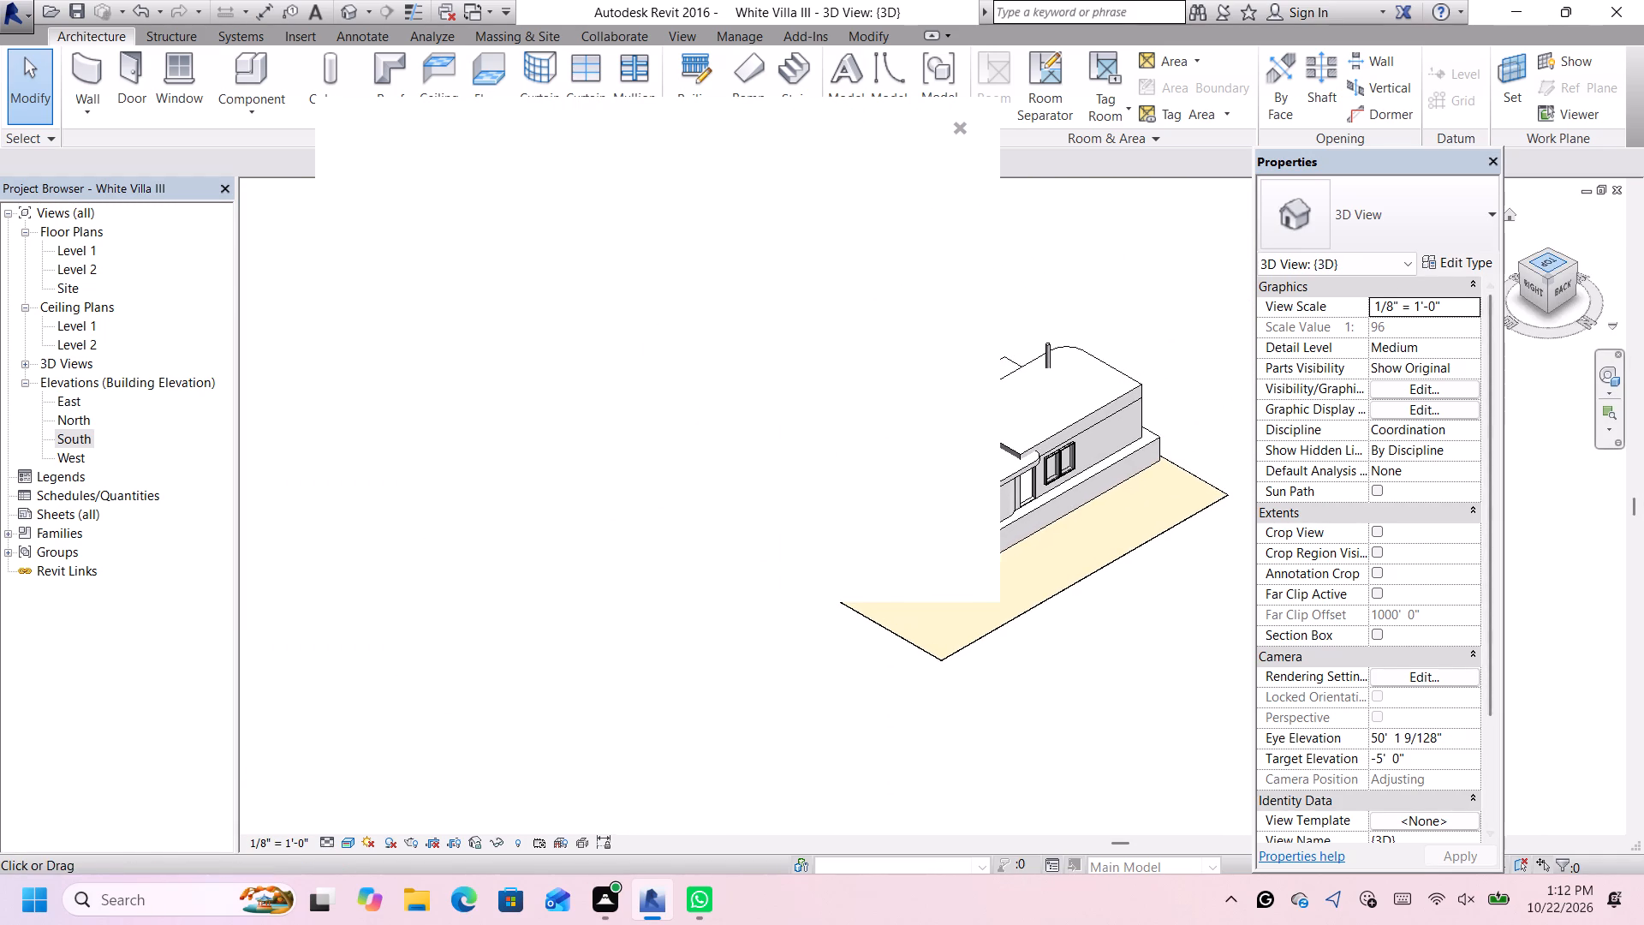
In the top view, place a third 06" diameter round column within the wide adjoining roof, about 9'-6" and 11'-10" from the nearby walls.
left_click(1552, 267)
left_click(962, 128)
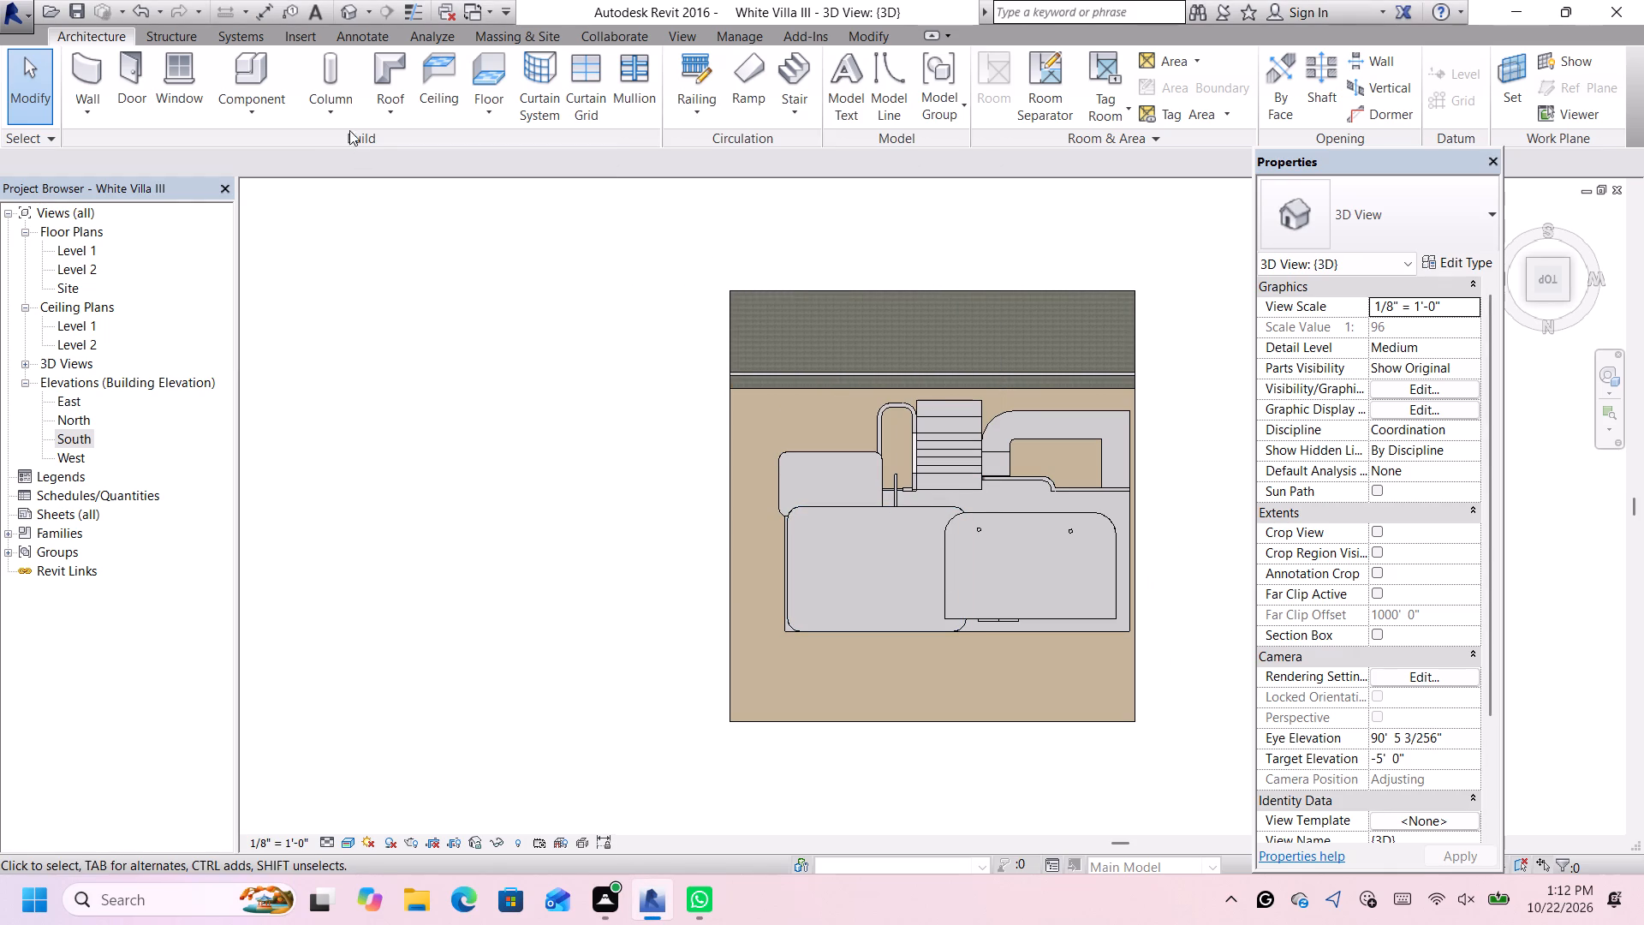
left_click(331, 109)
left_click(345, 182)
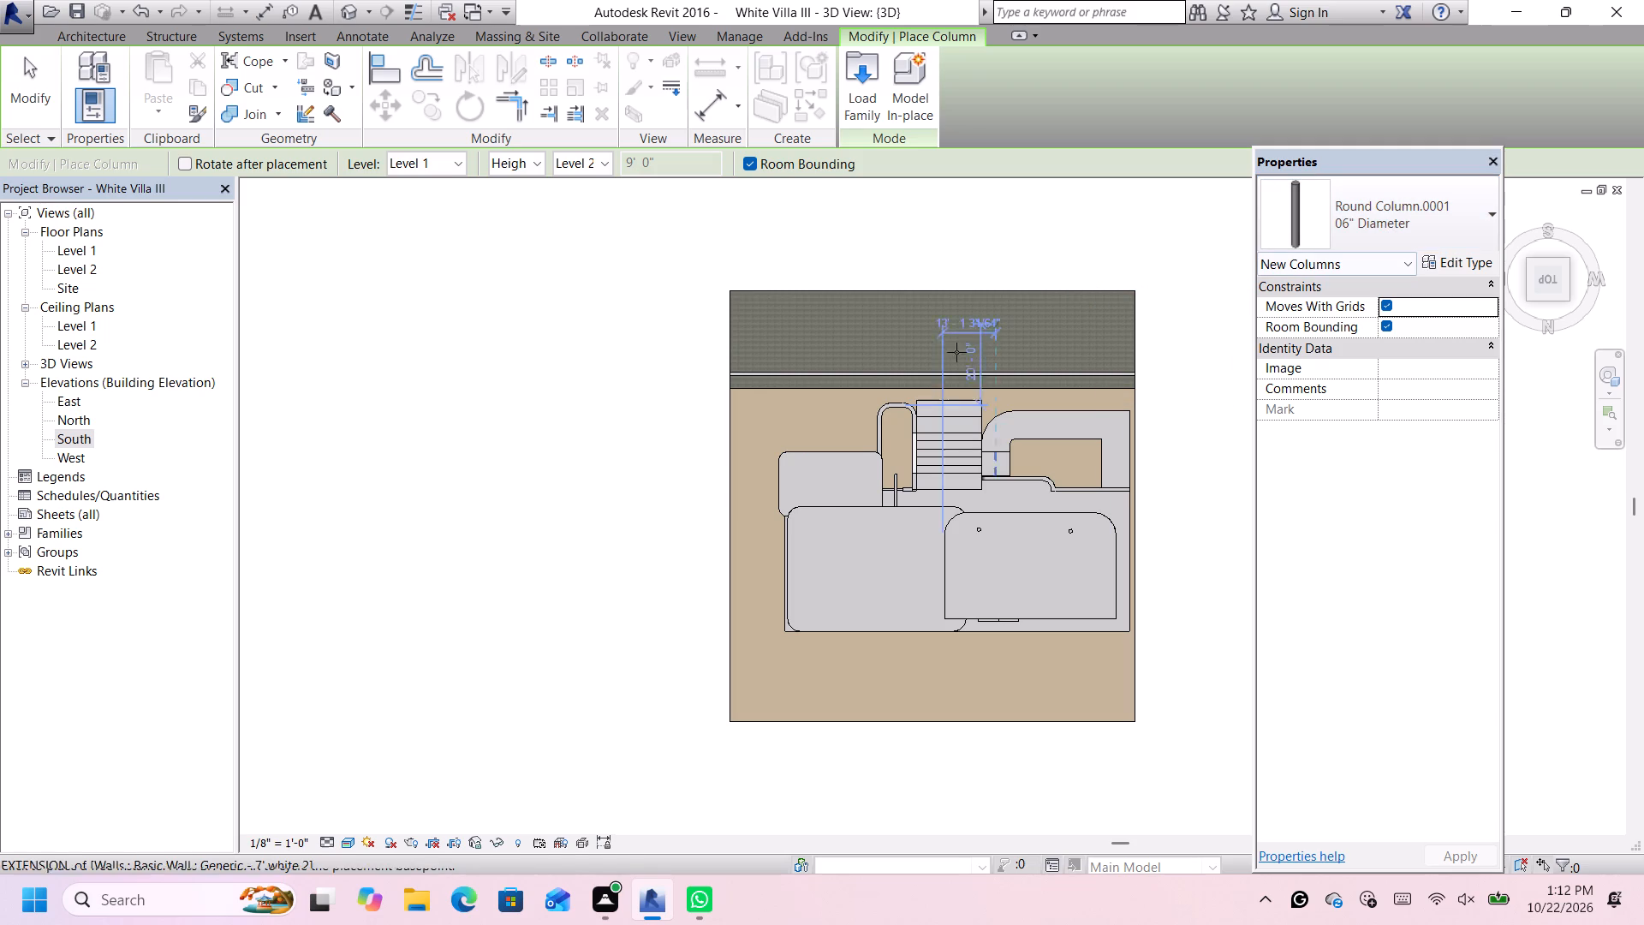
left_click(1425, 198)
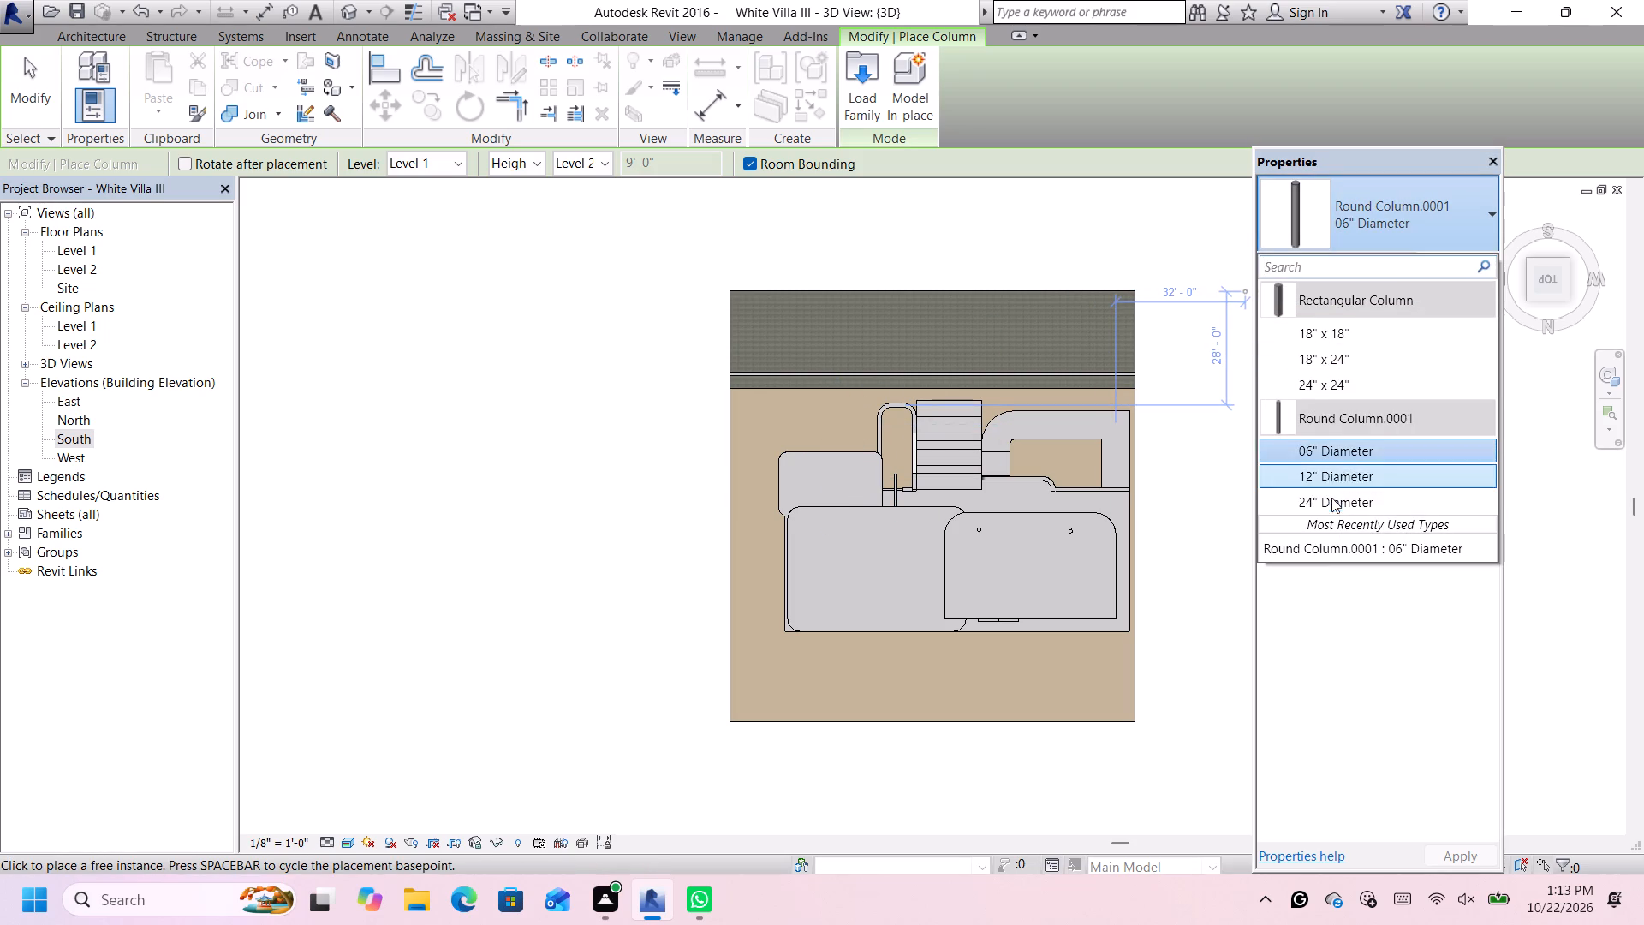
left_click(1331, 499)
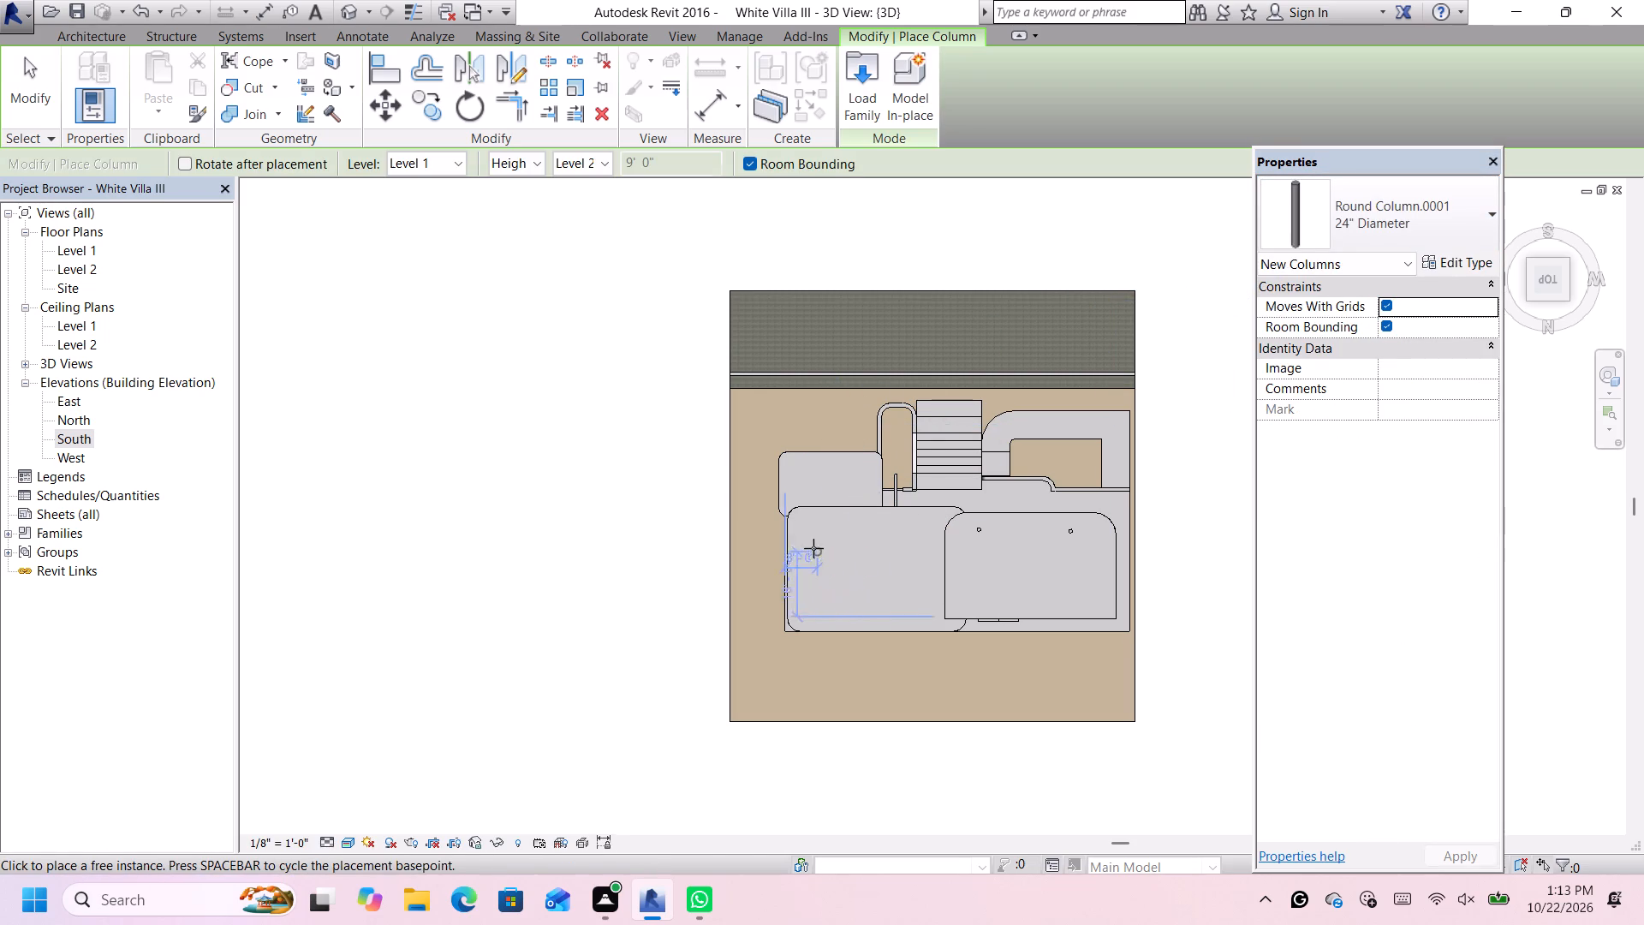
scroll(801, 539, "up", 5)
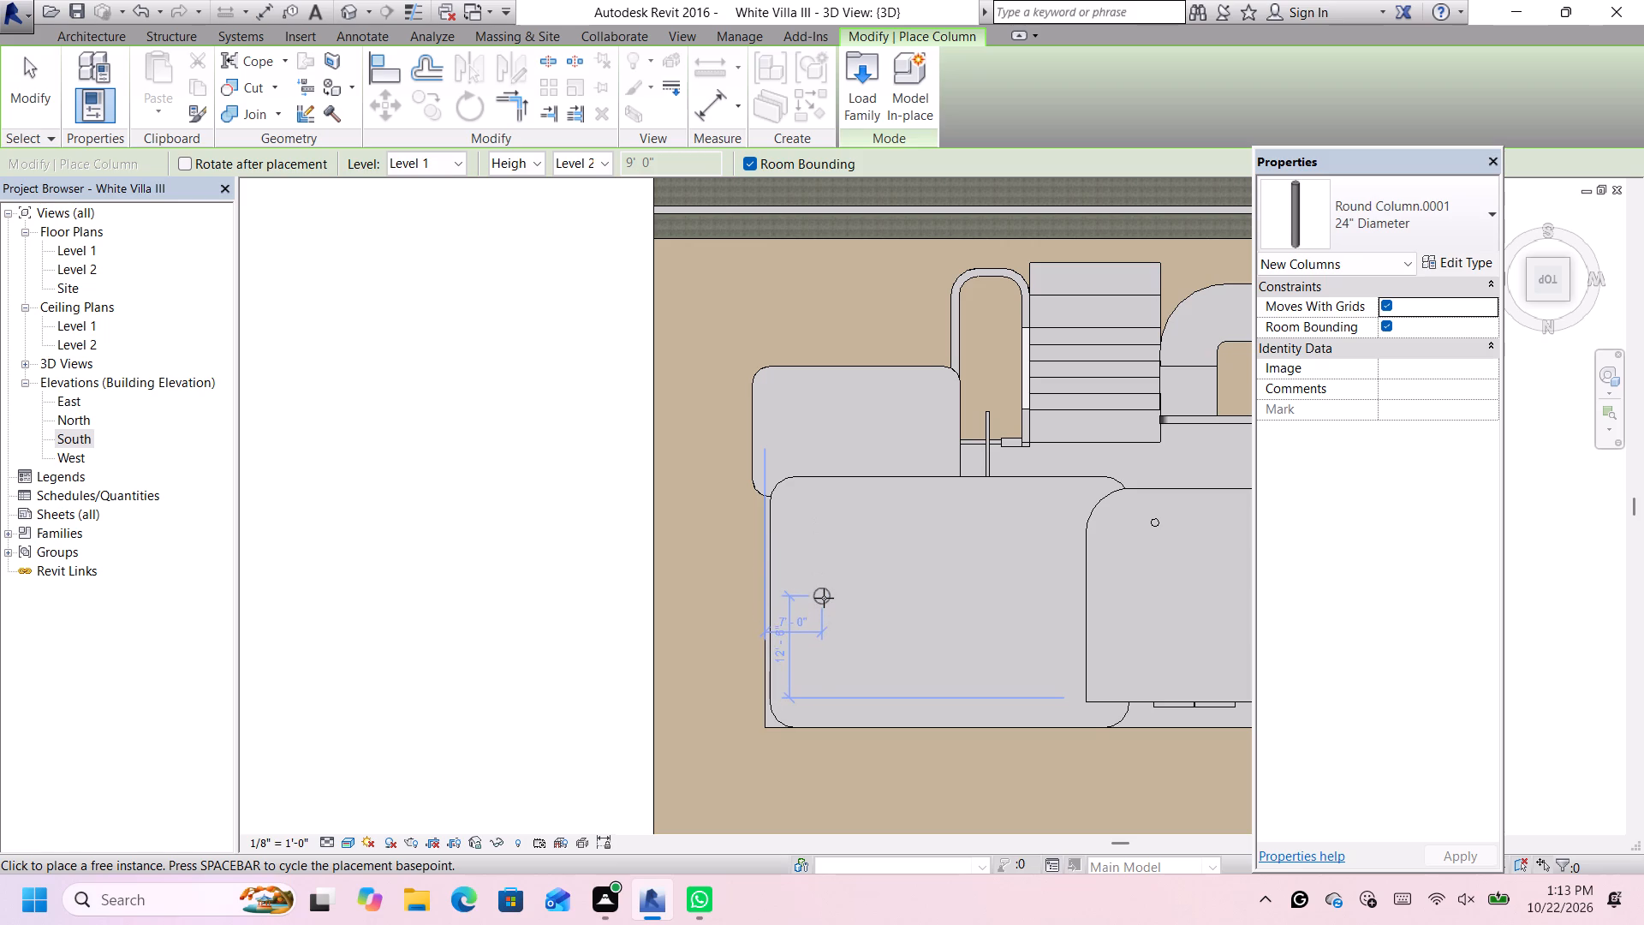
left_click(1415, 218)
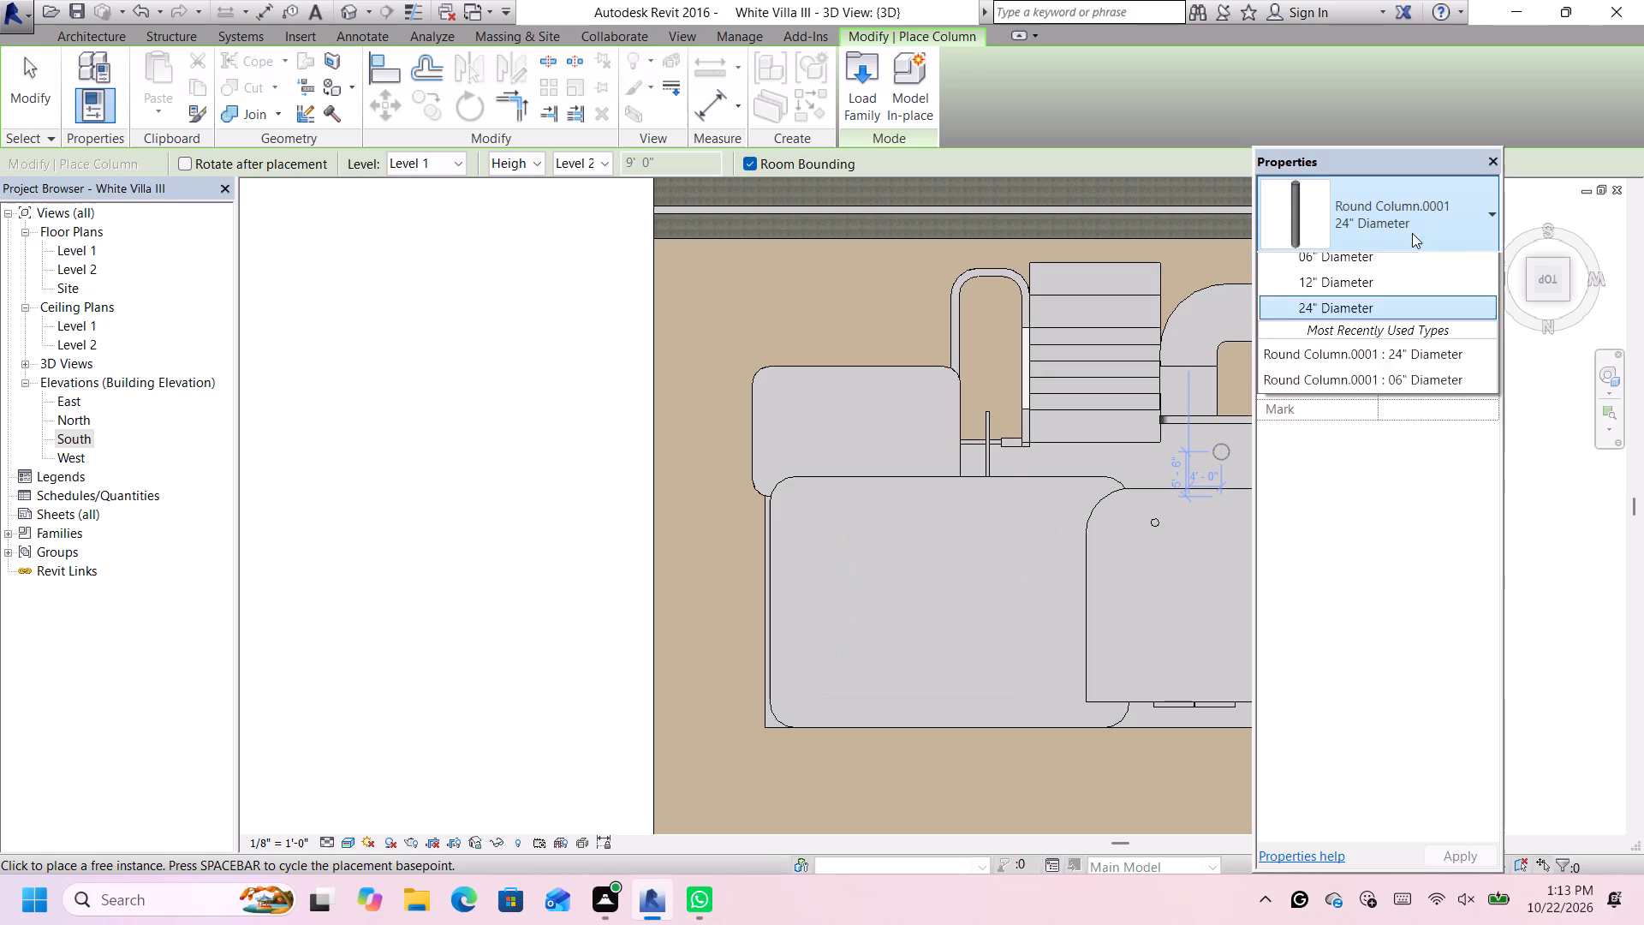
left_click(1352, 454)
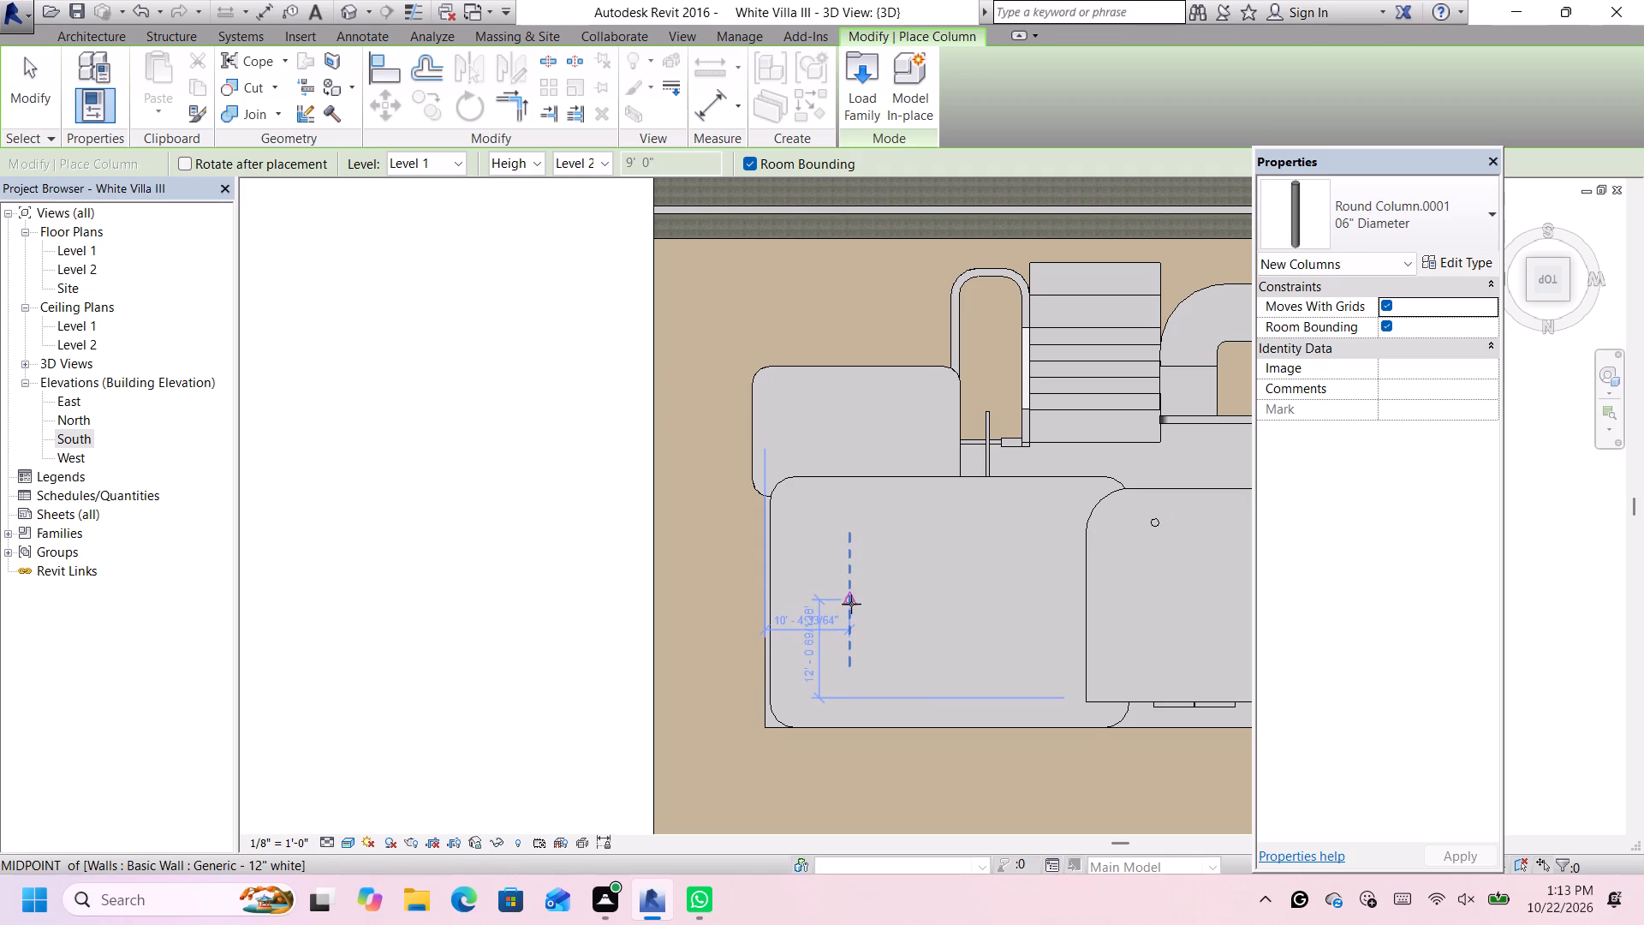
left_click(928, 610)
key("Escape")
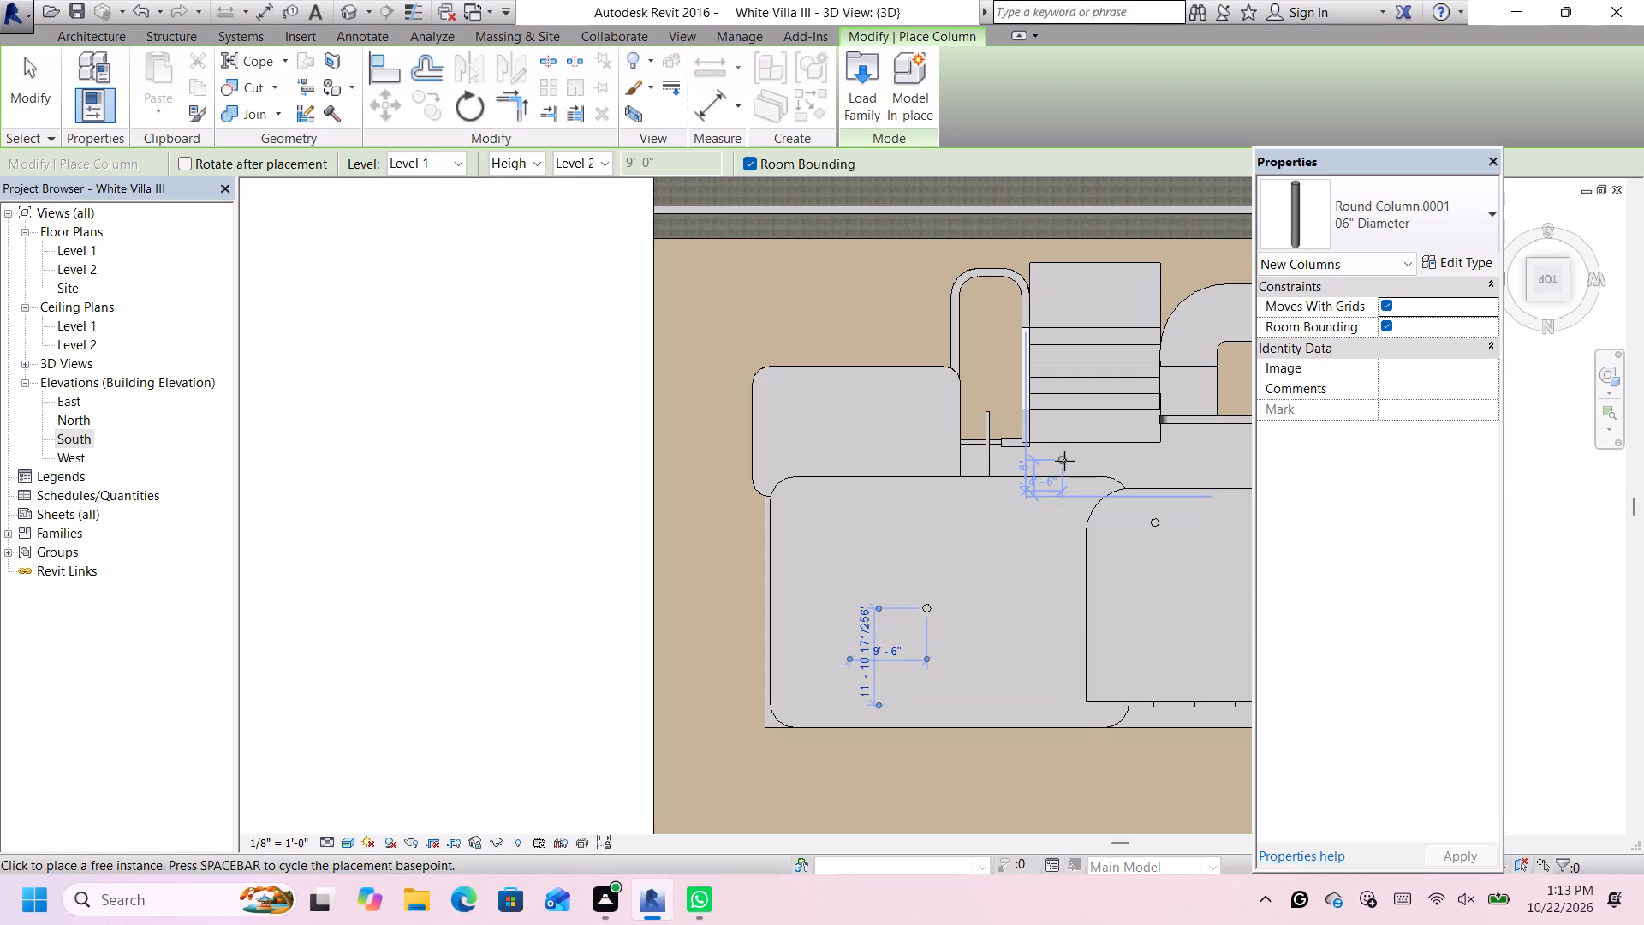
key("Escape")
From the front view, set Offset Base and Offset Top of the new column's 06" Diameter type to 0.
left_click(1530, 298)
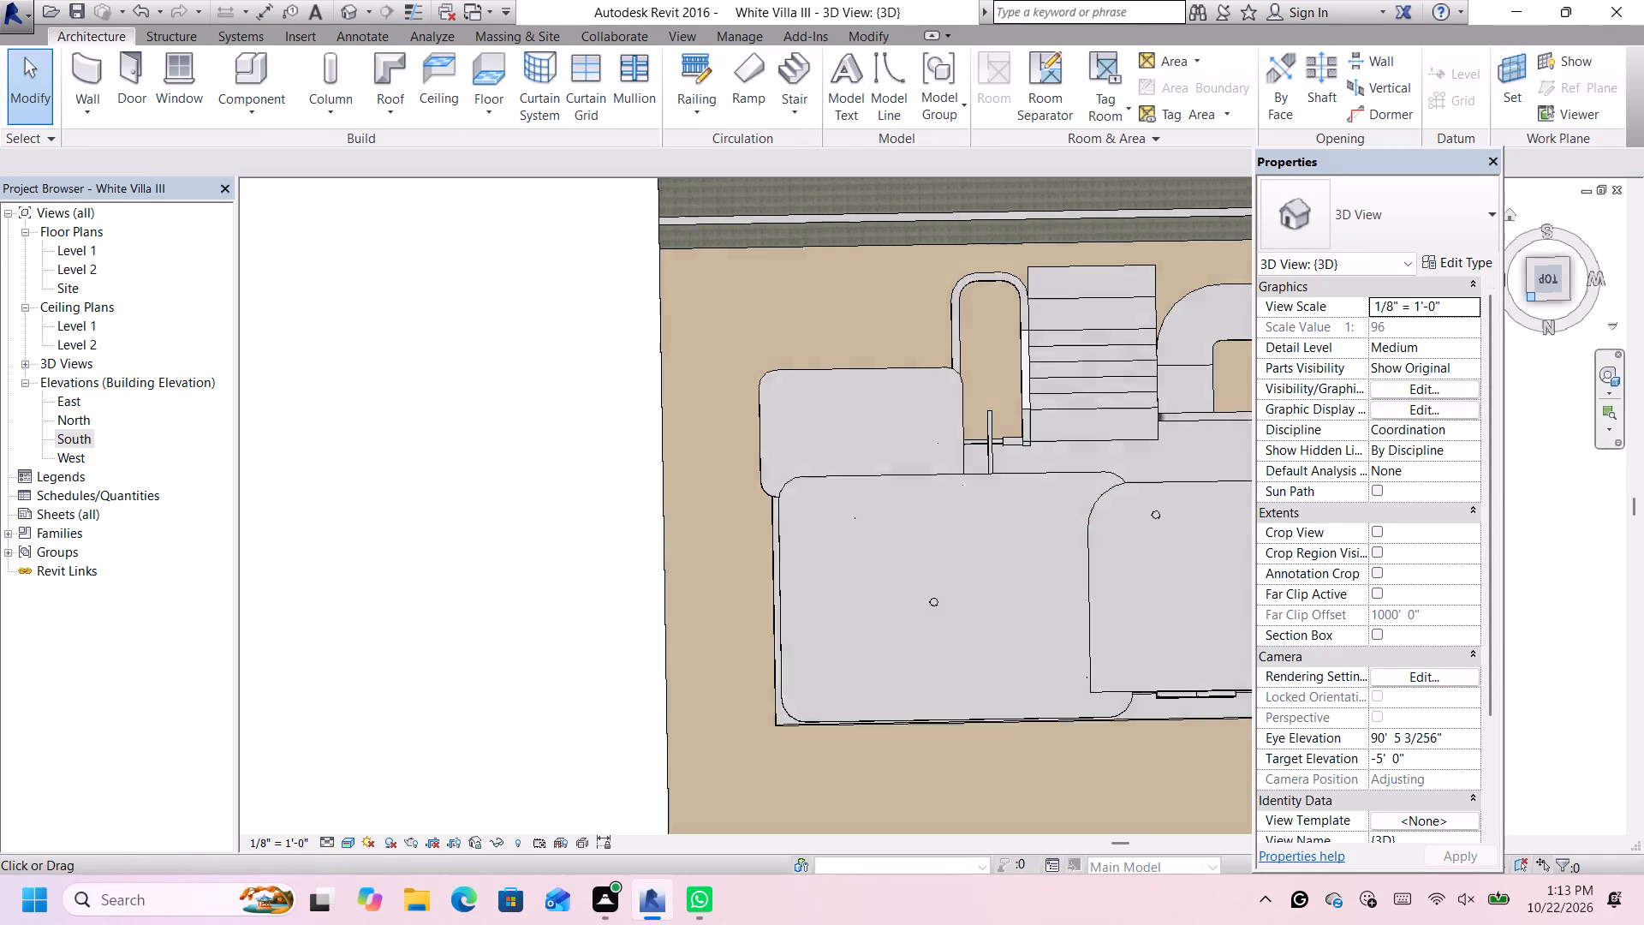
scroll(959, 539, "down", 2)
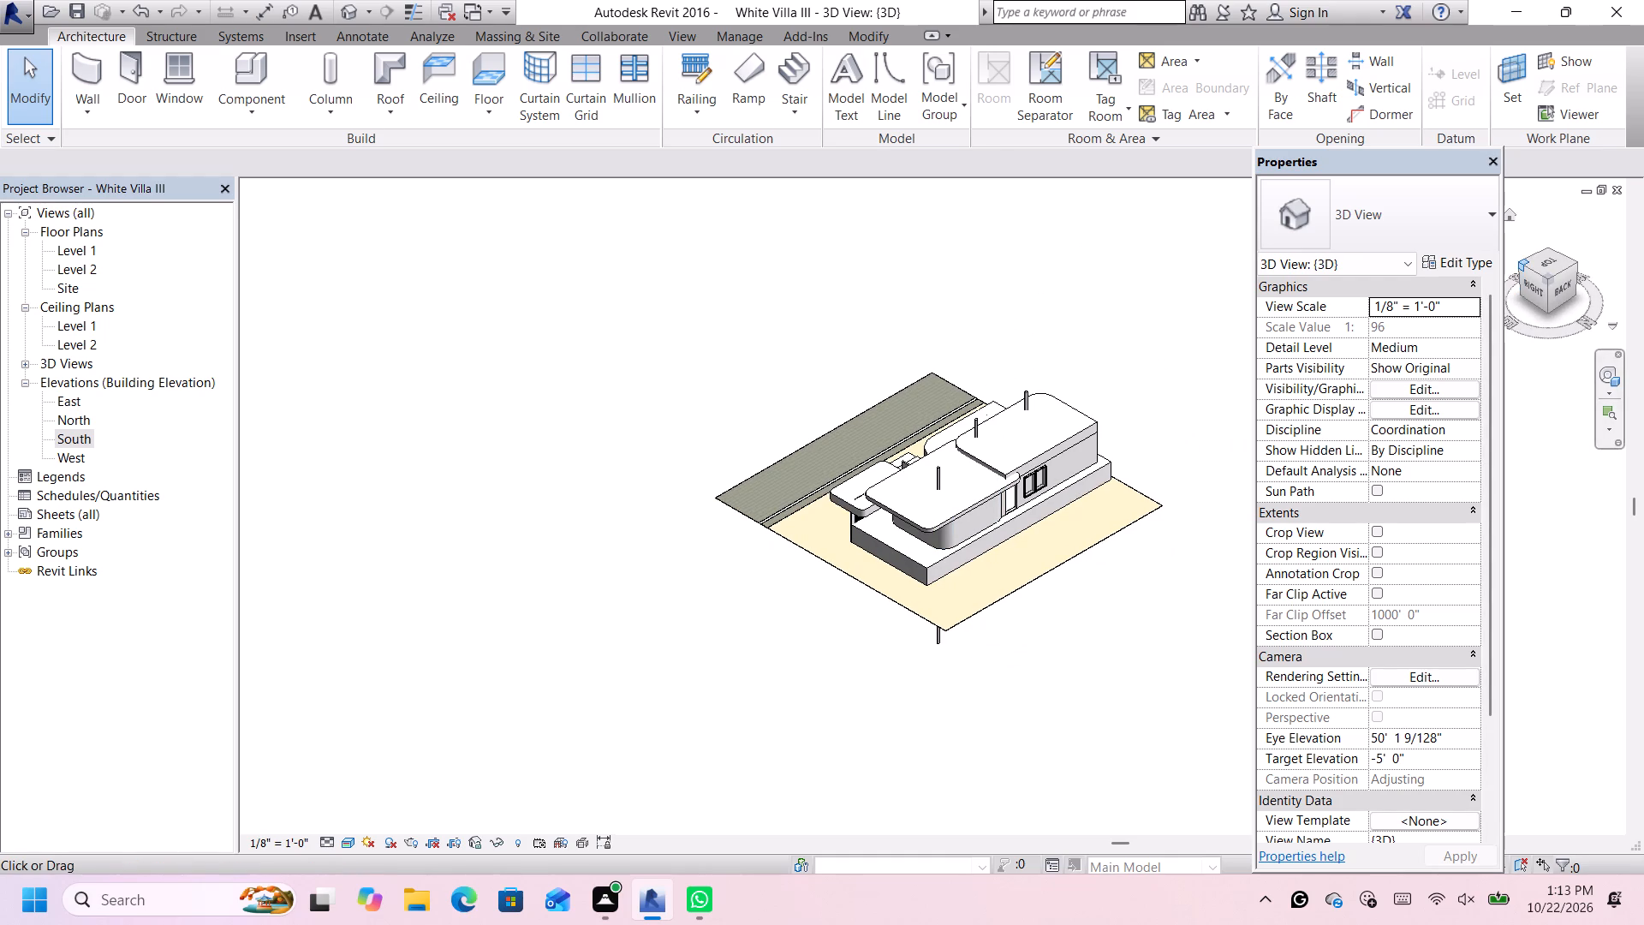
left_click(1516, 261)
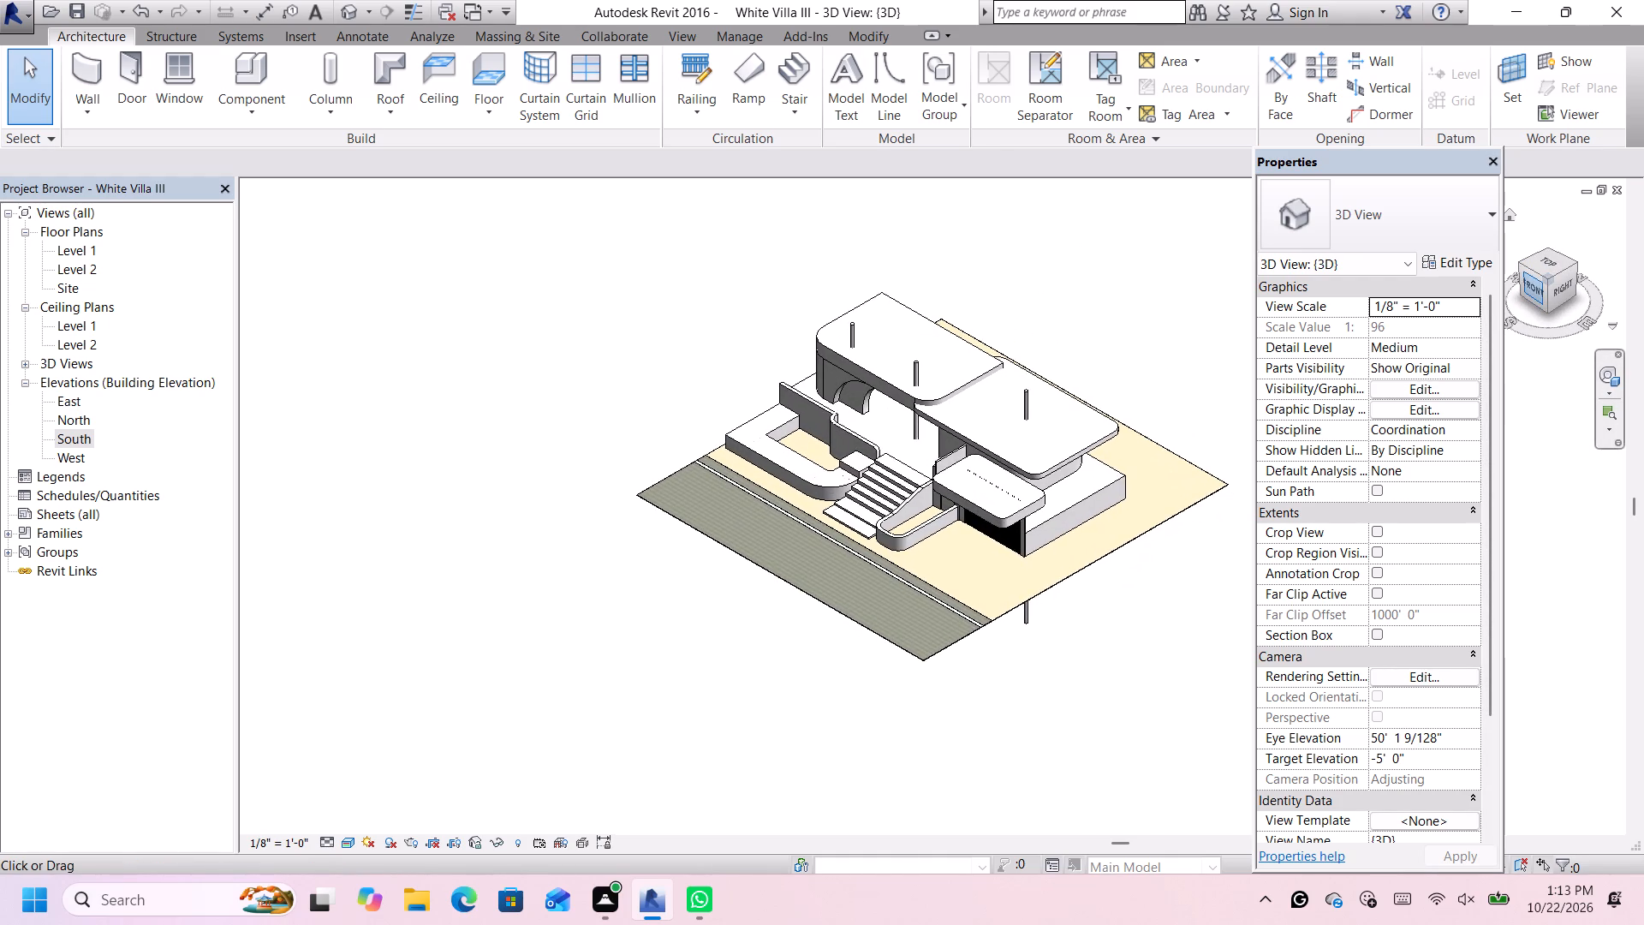
left_click(1538, 298)
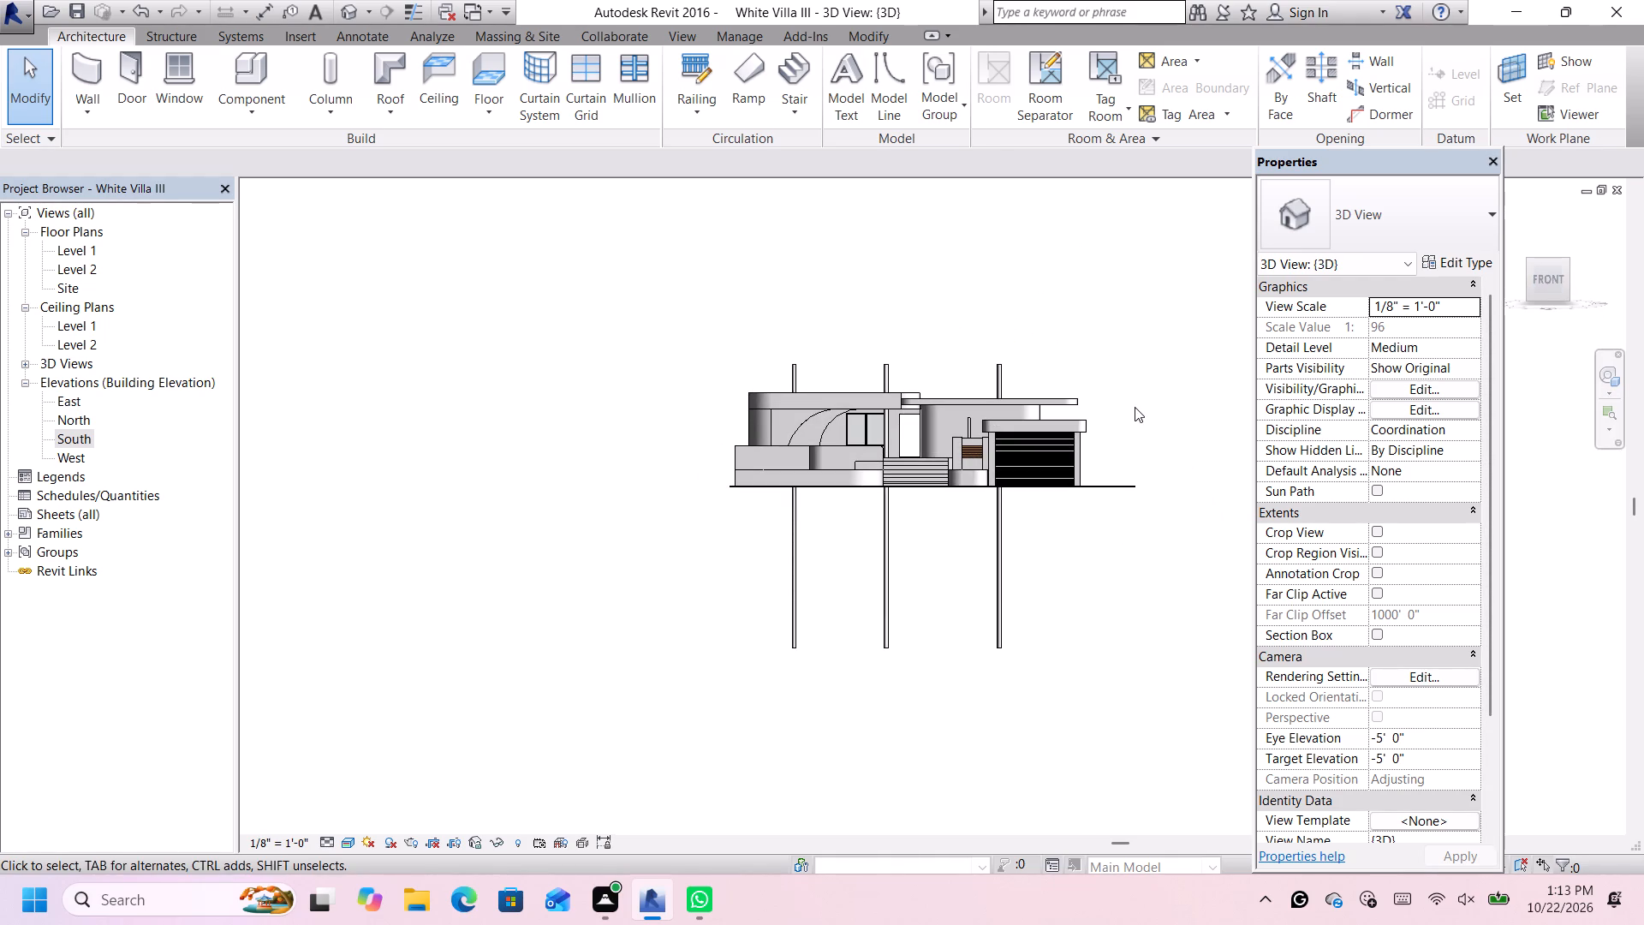
key("Escape")
left_click(998, 376)
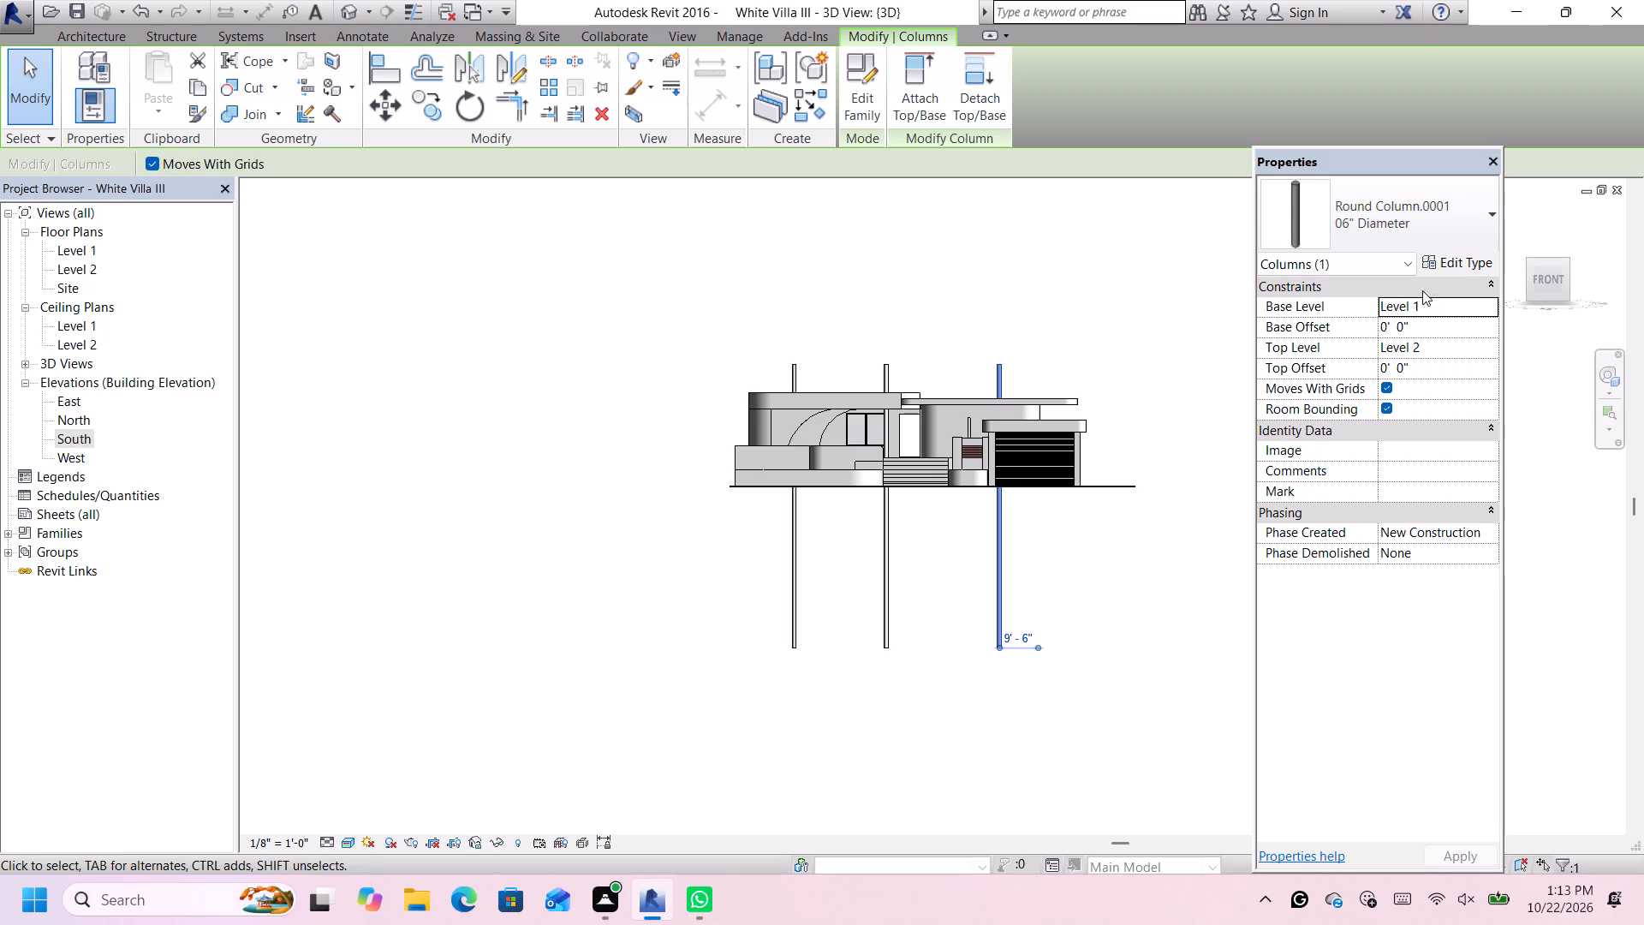
left_click(1440, 264)
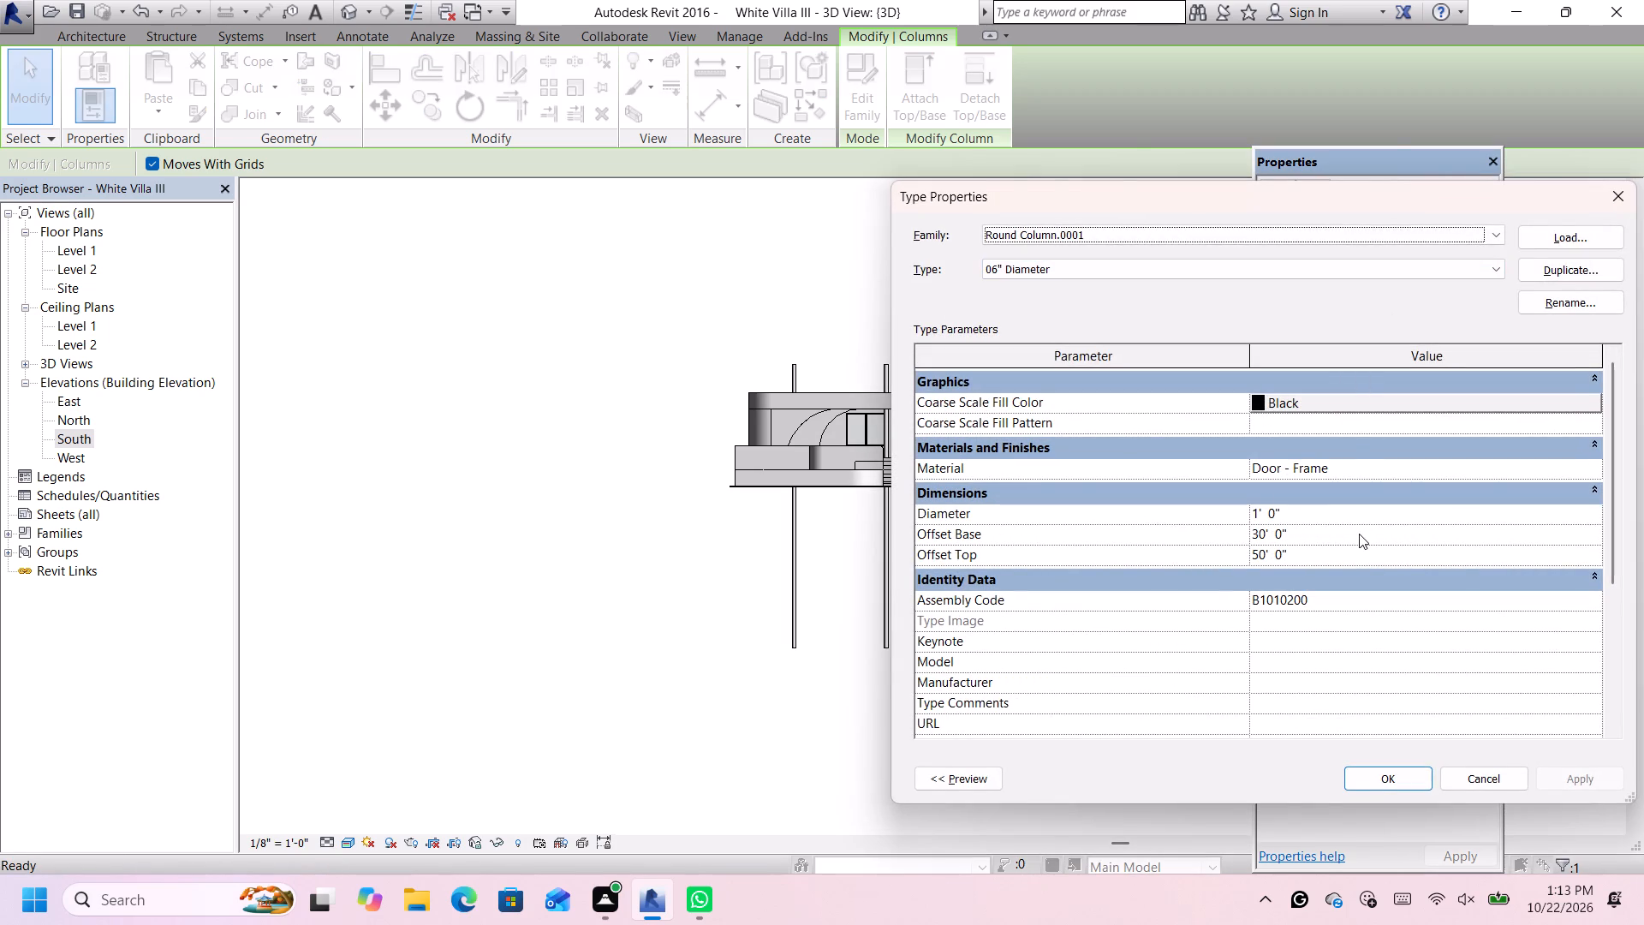
left_click(1359, 534)
key("BackSpace")
key("0")
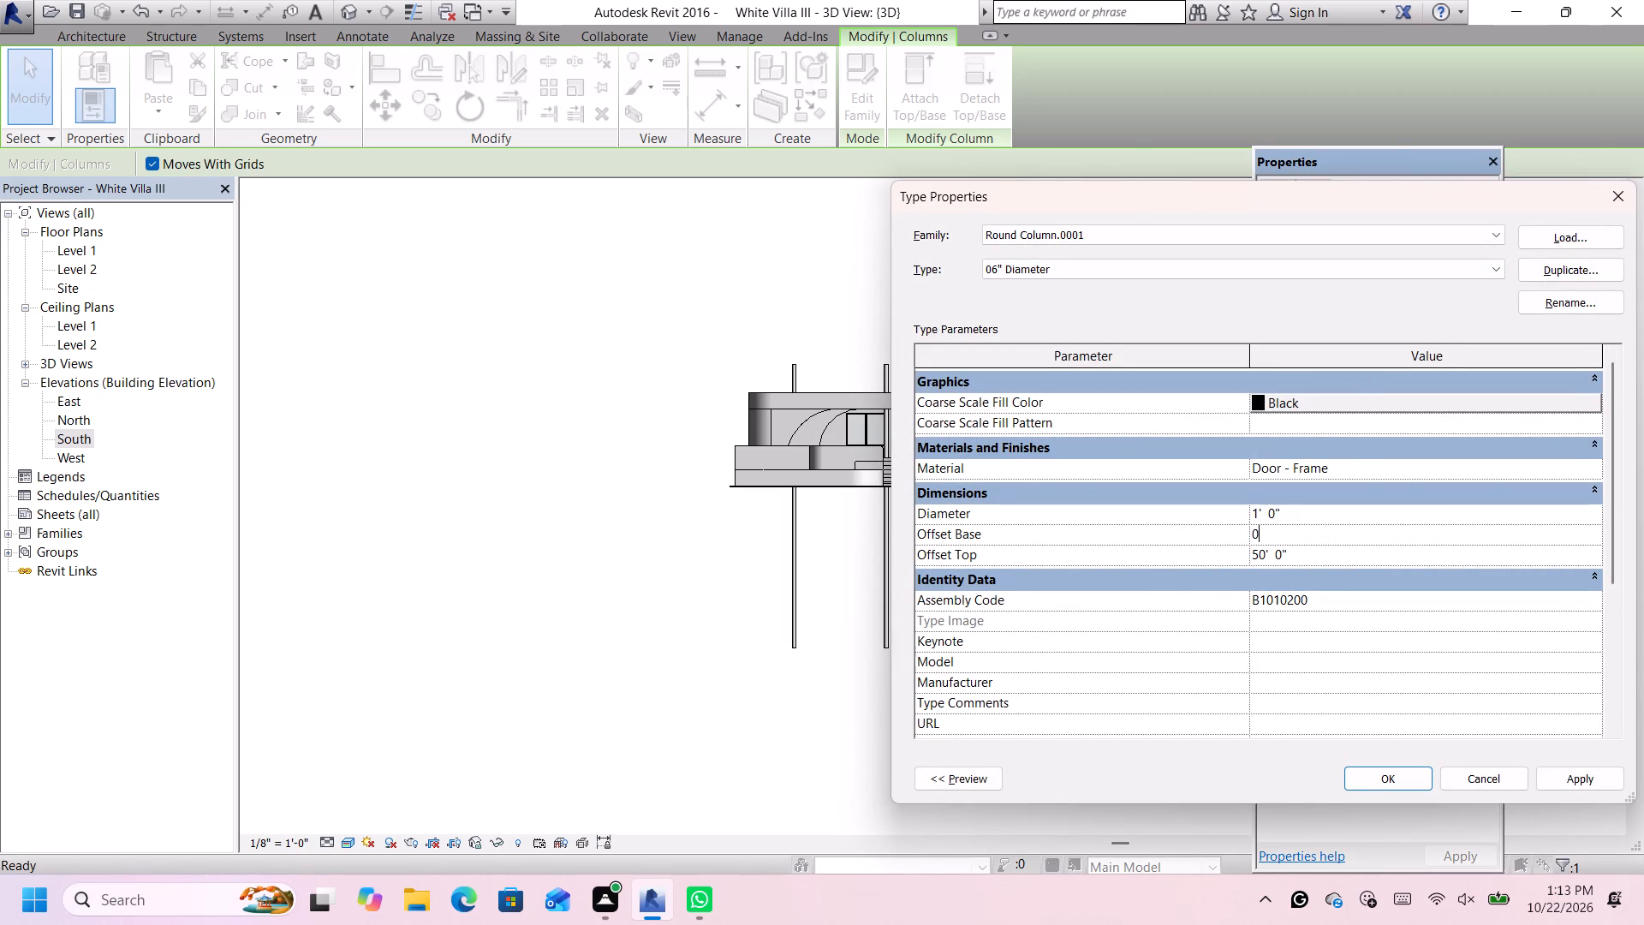
left_click(1352, 555)
key("BackSpace")
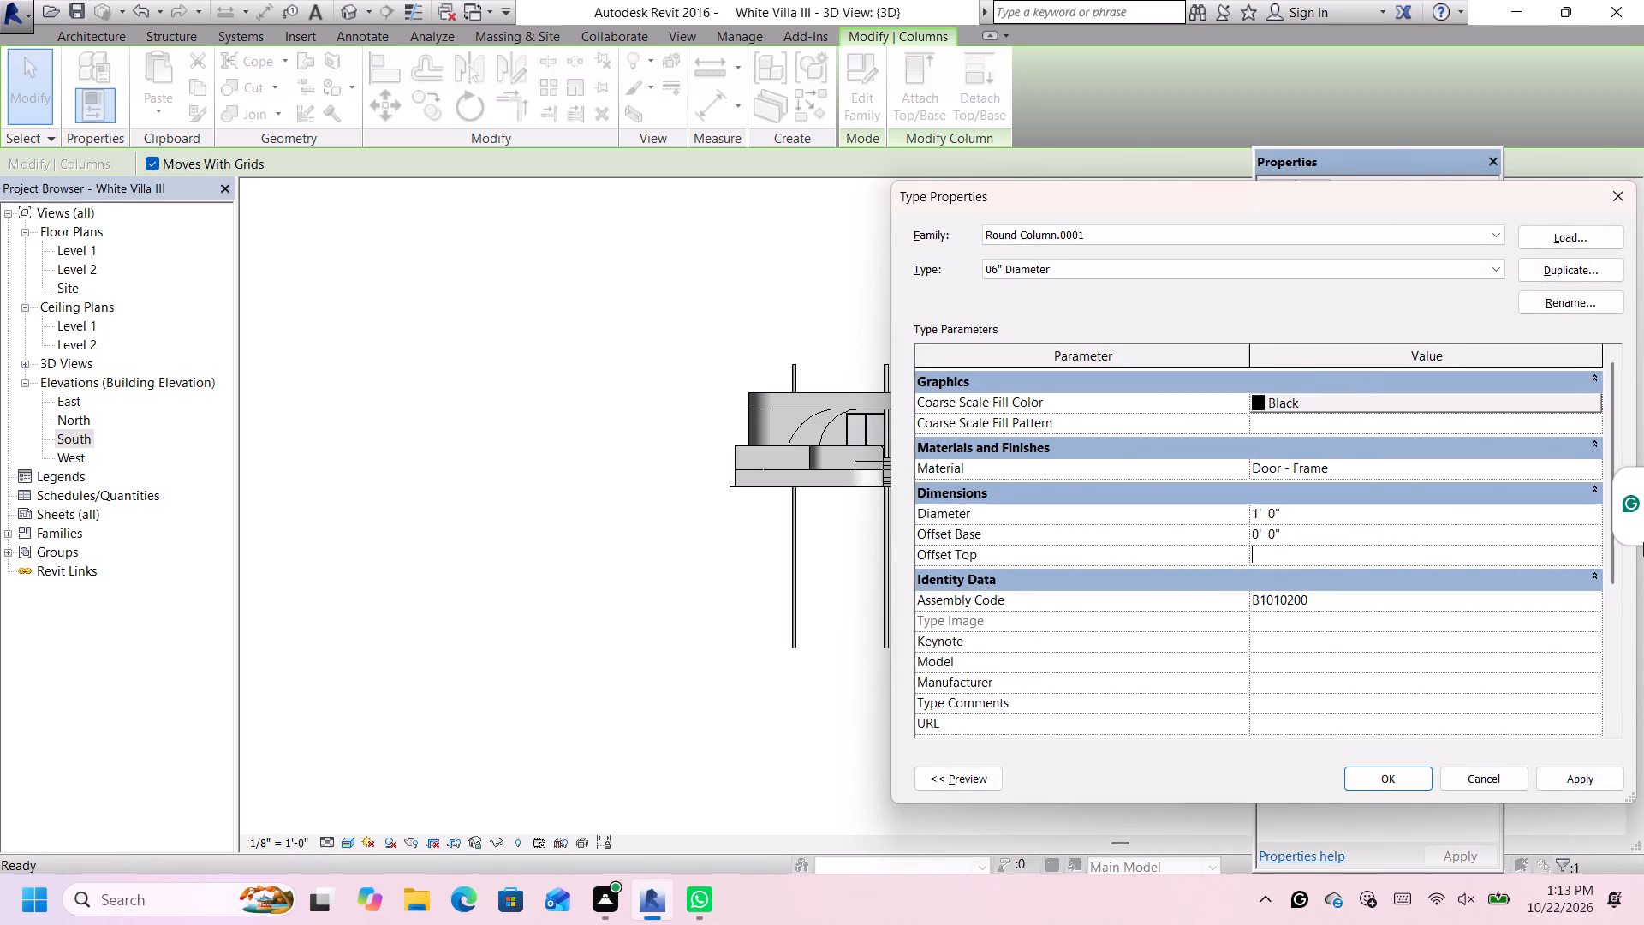
key("0")
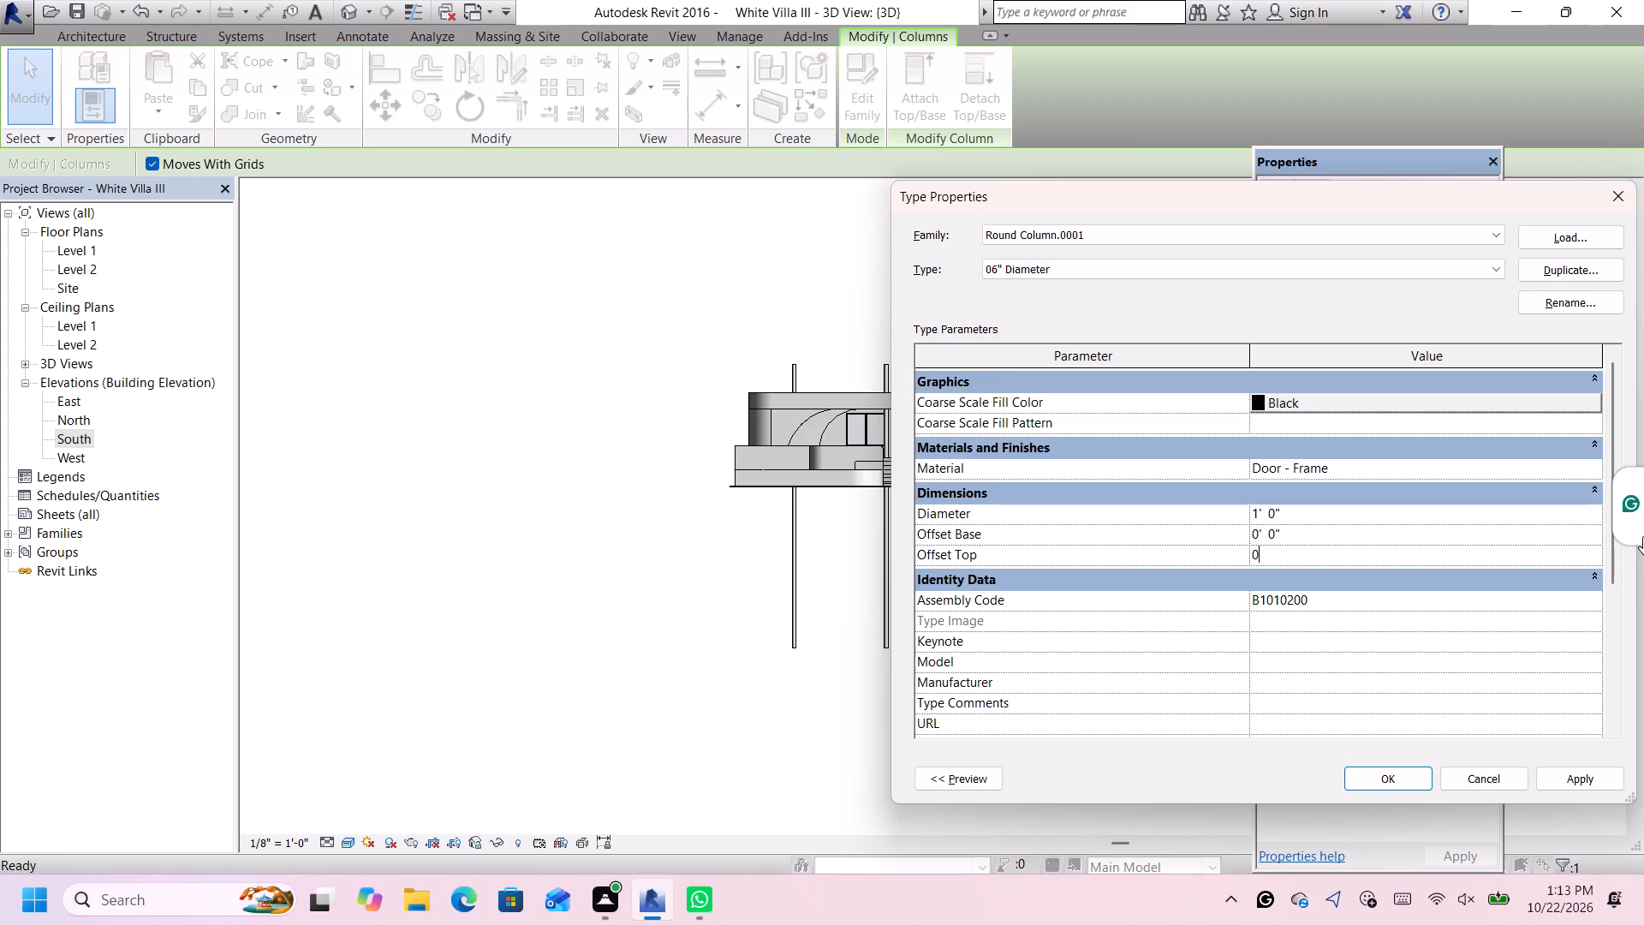
key("Return")
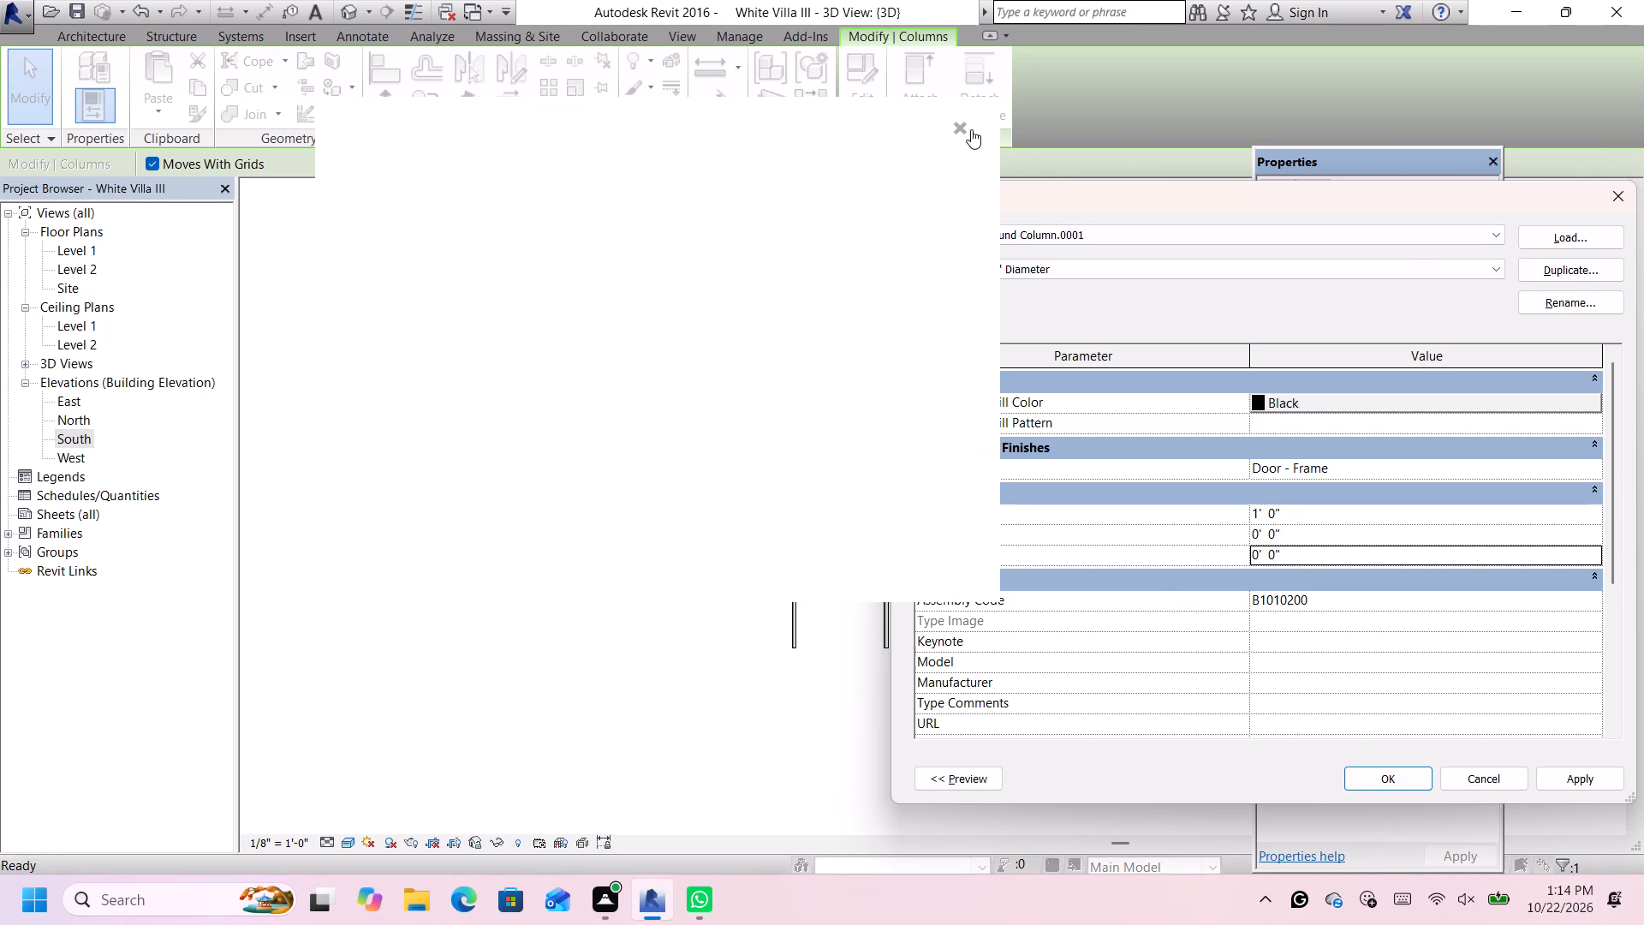
left_click_drag(971, 129, 962, 122)
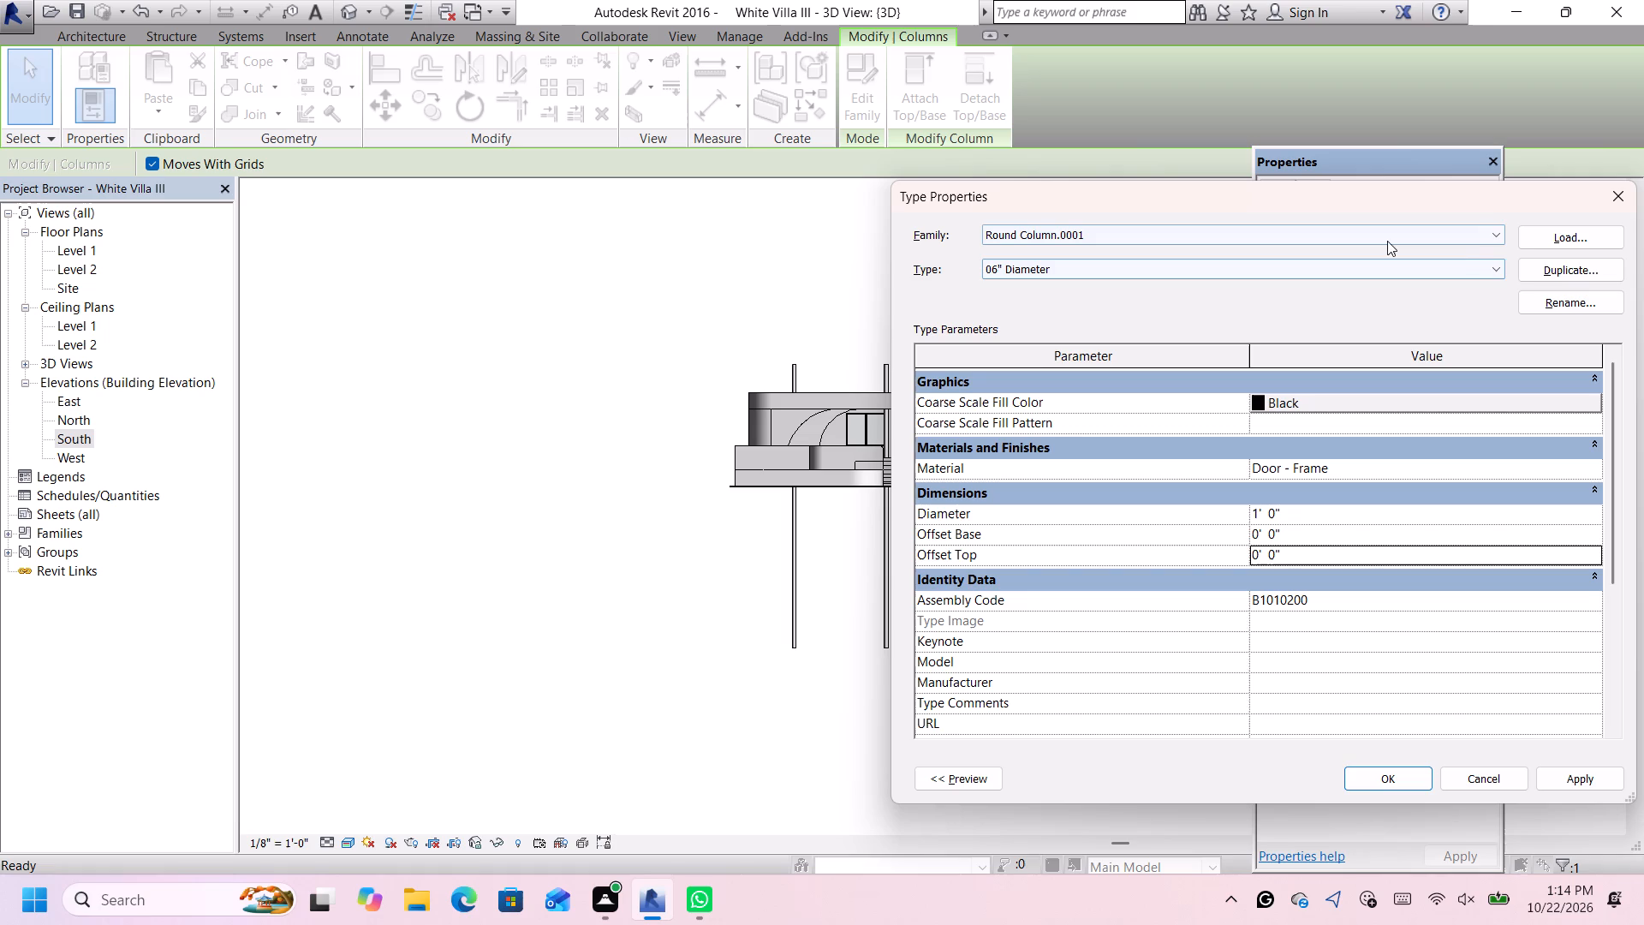
left_click(1397, 783)
Change the selected round column behind the garage to the 24" Diameter type.
scroll(982, 475, "up", 3)
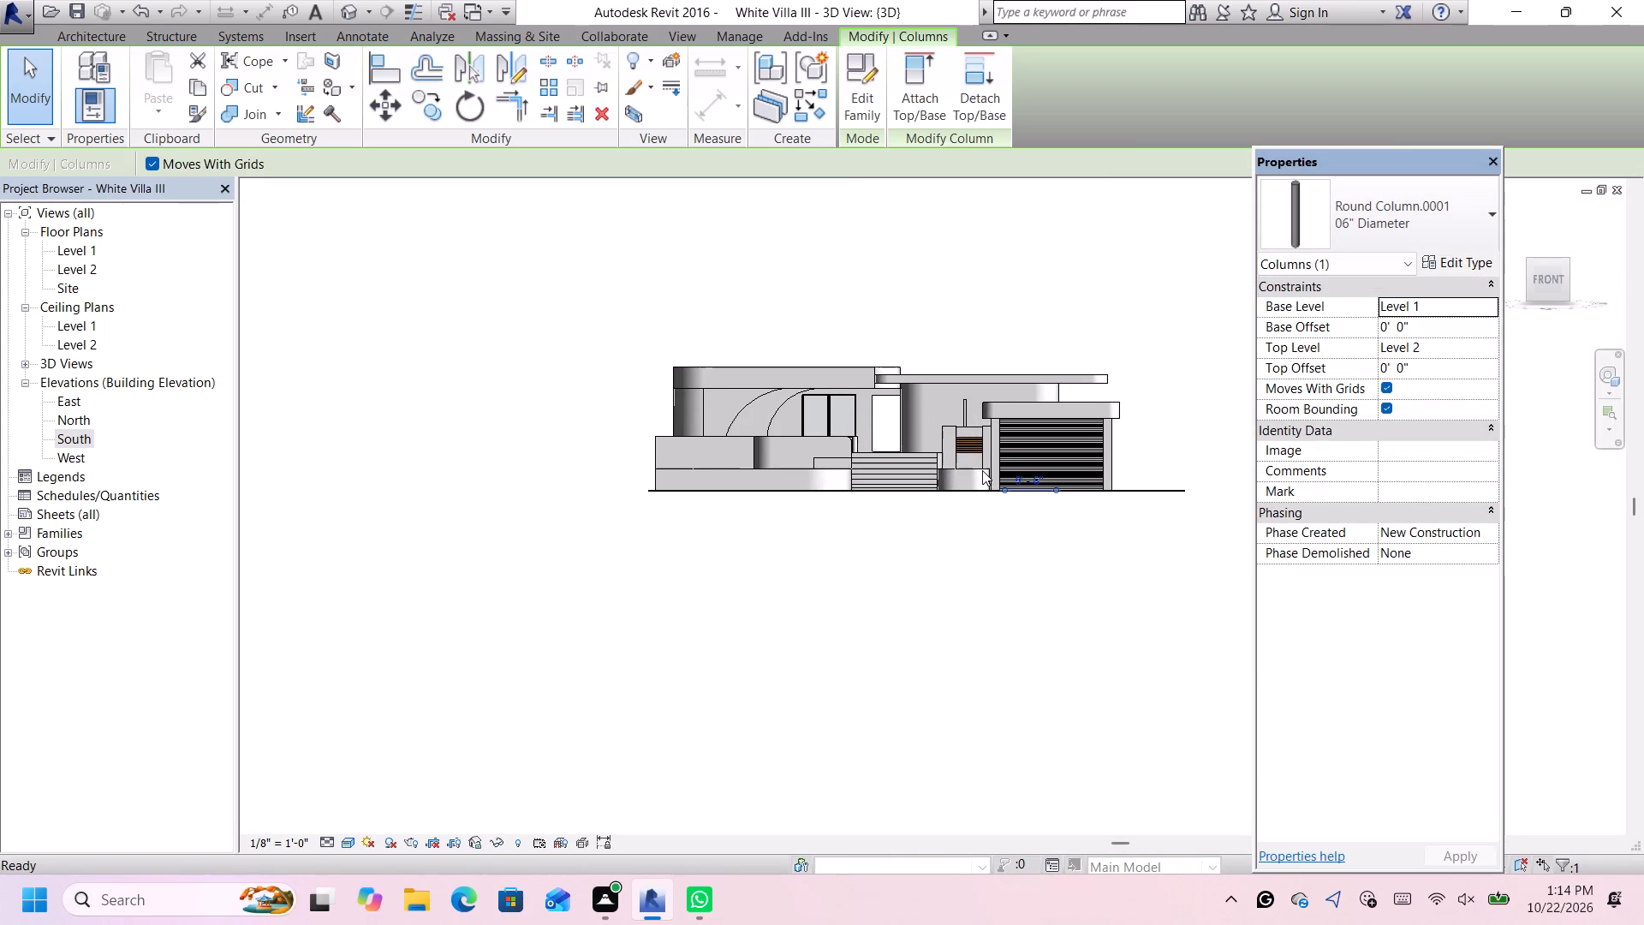
scroll(962, 400, "up", 1)
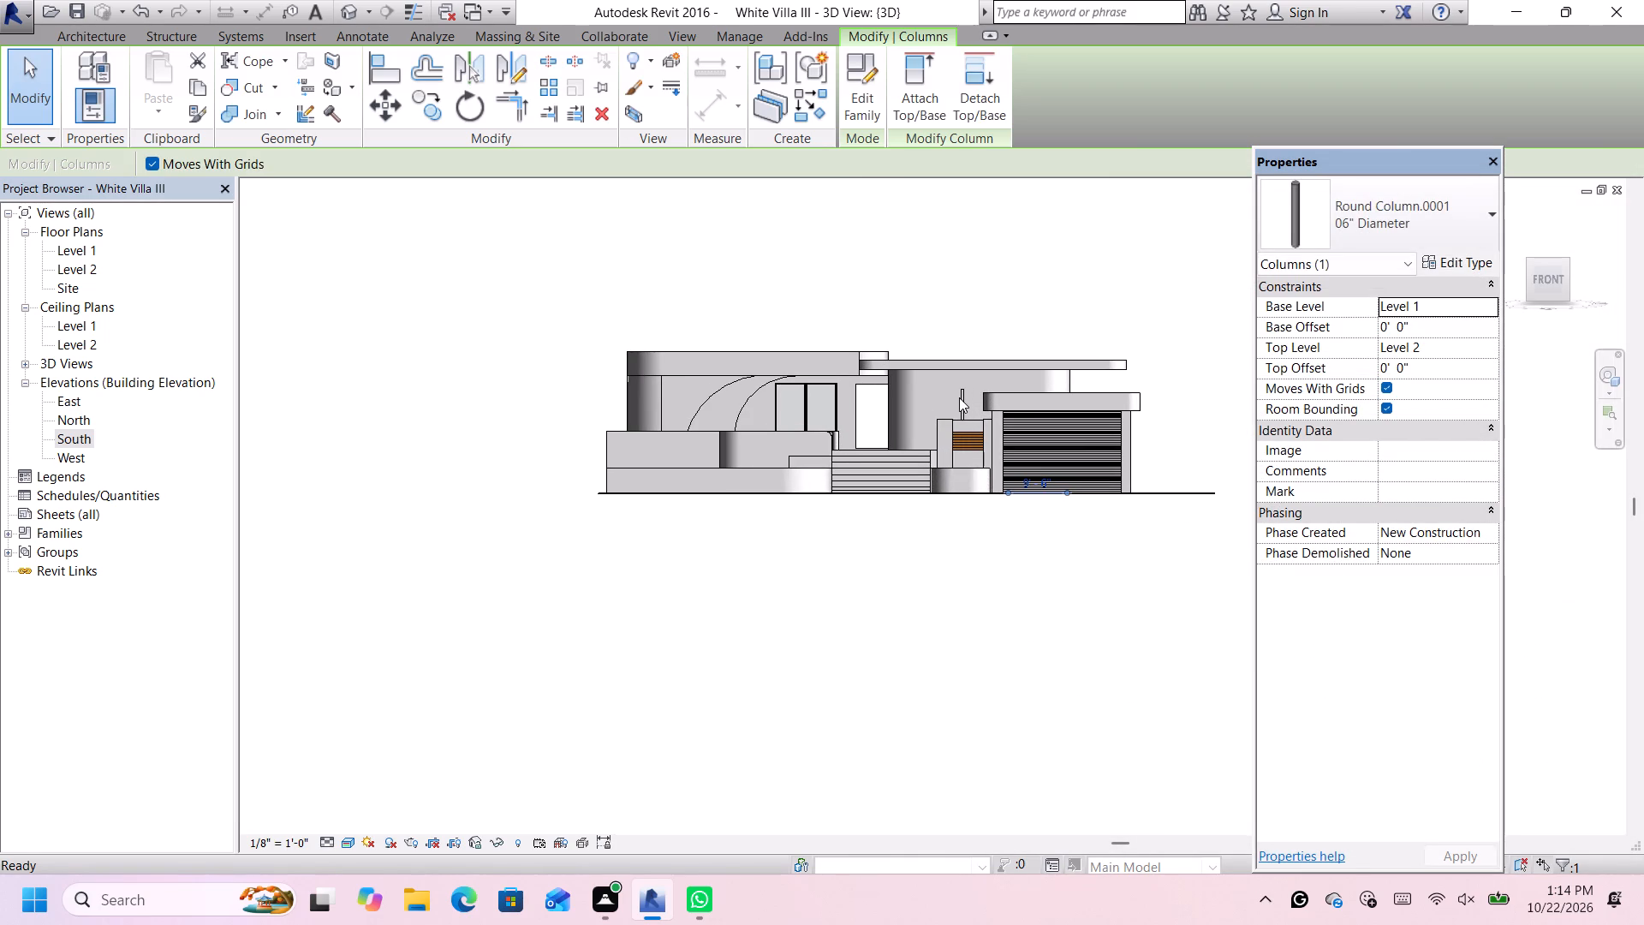
left_click(1471, 248)
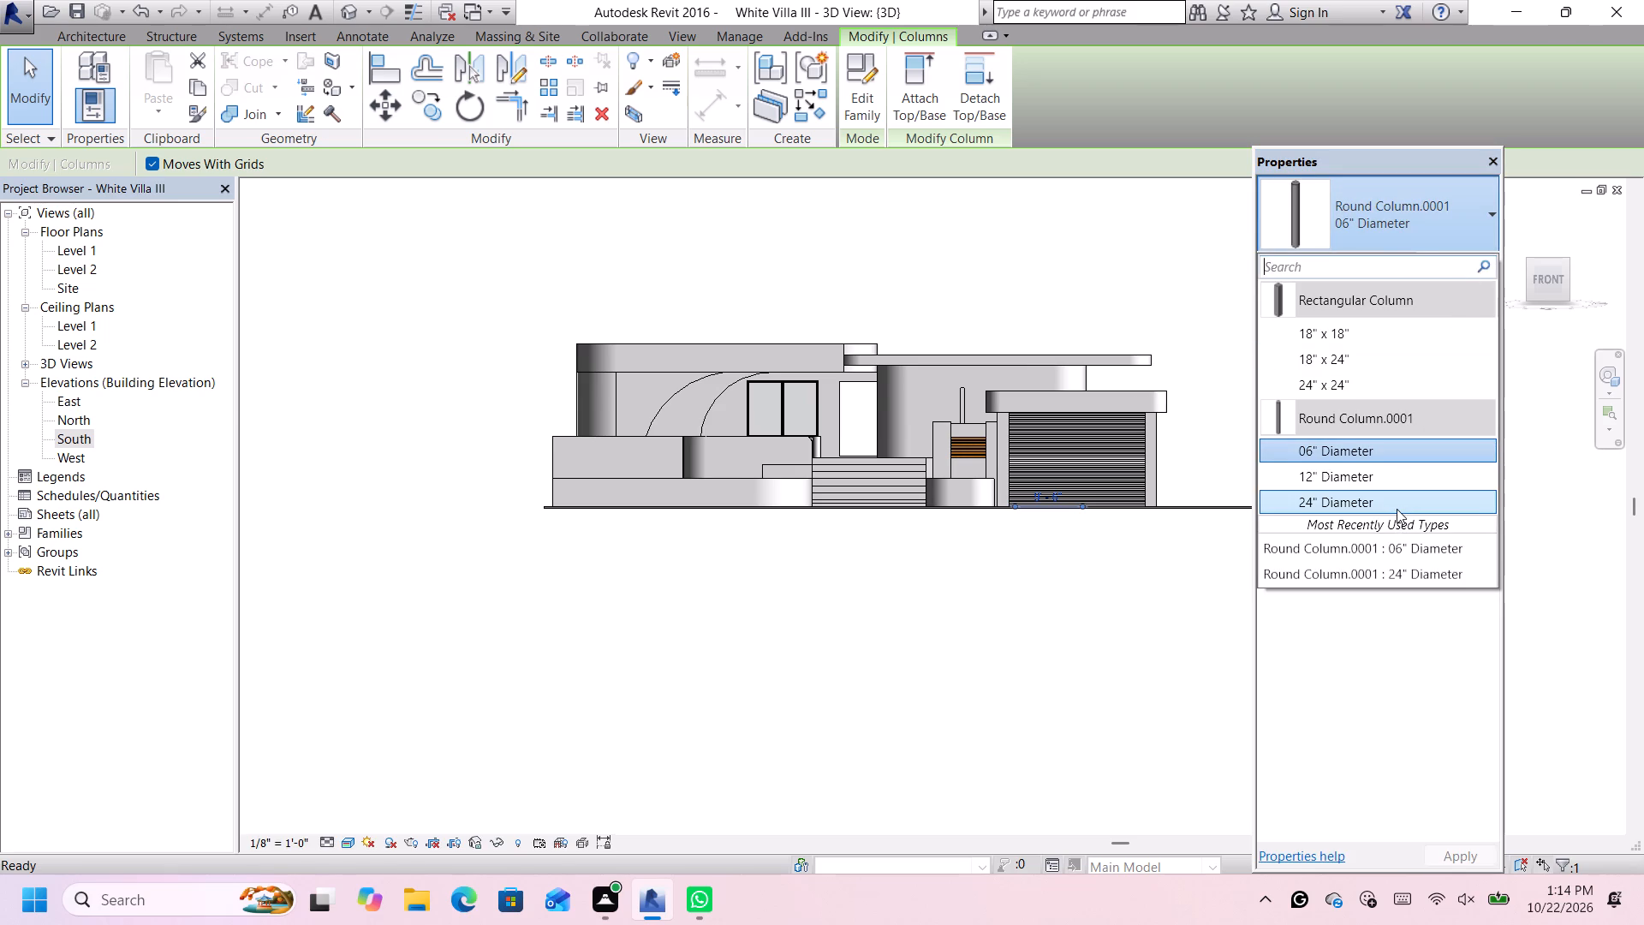
left_click(1397, 509)
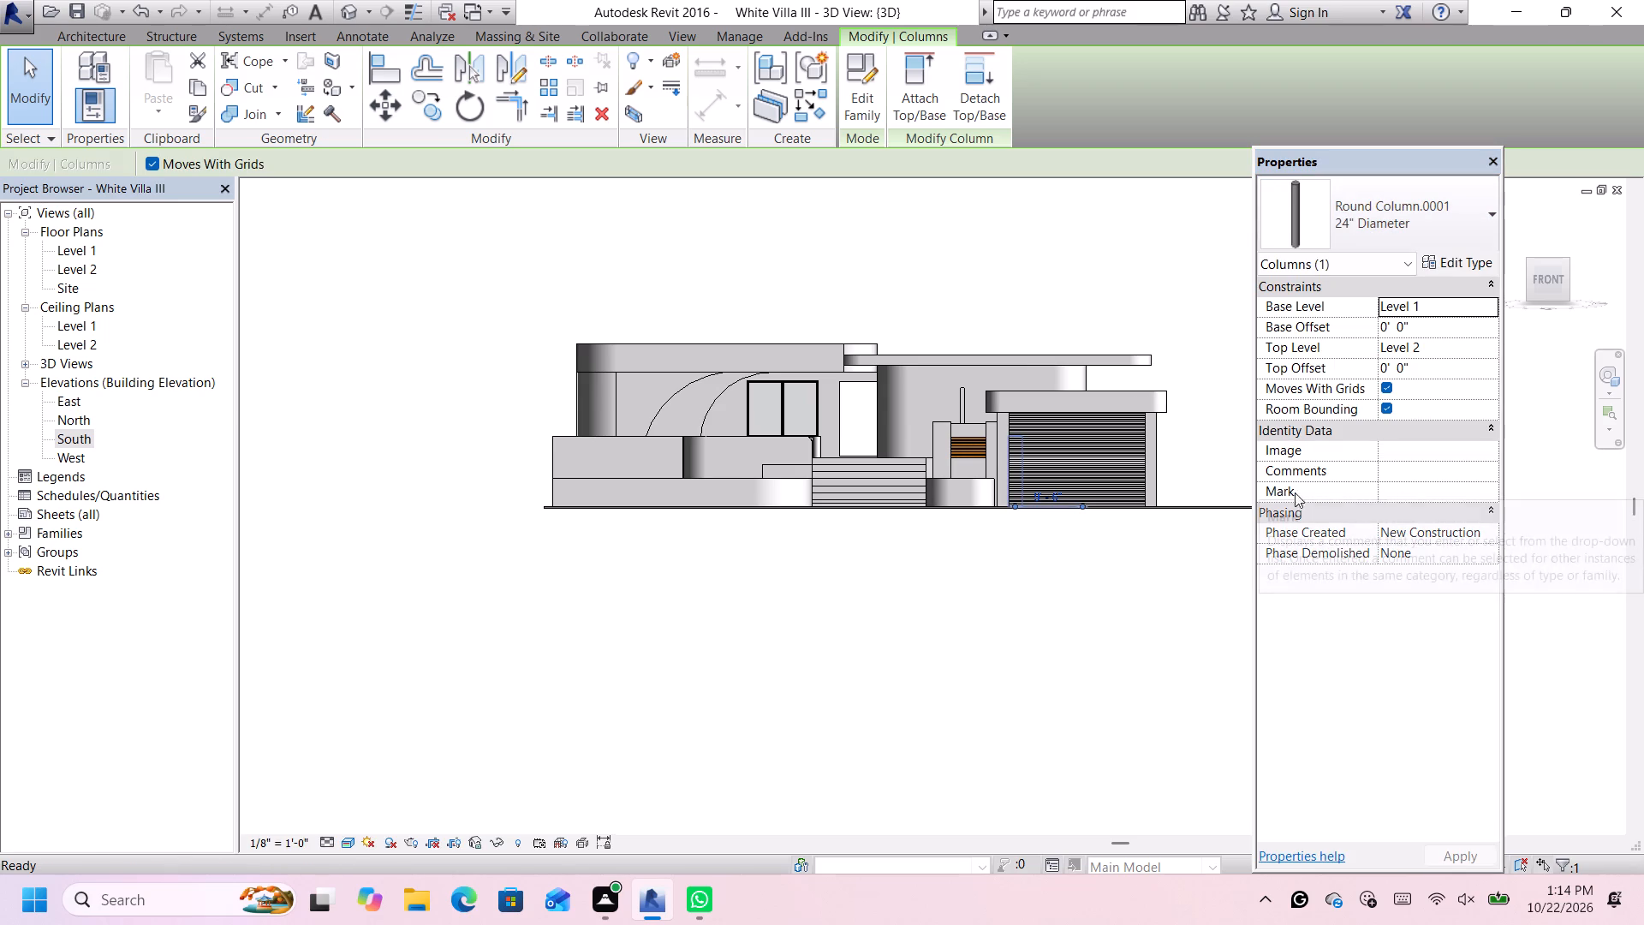
Set the selected 24" column's base offset to 20'.
left_click(1451, 325)
key("BackSpace")
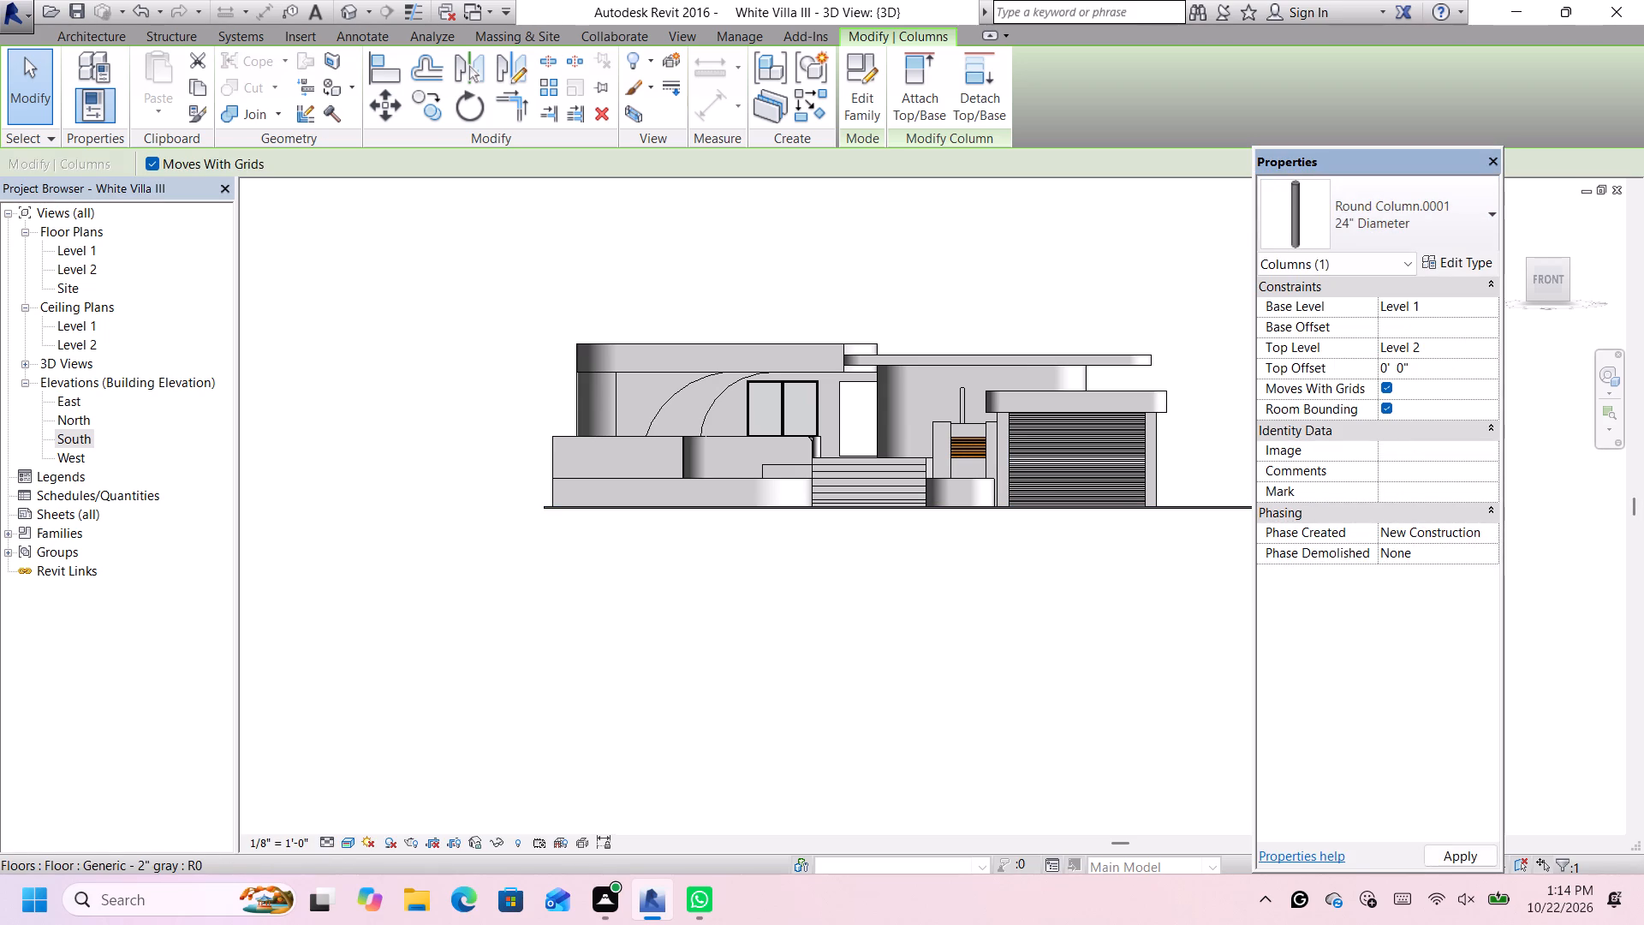
left_click(982, 339)
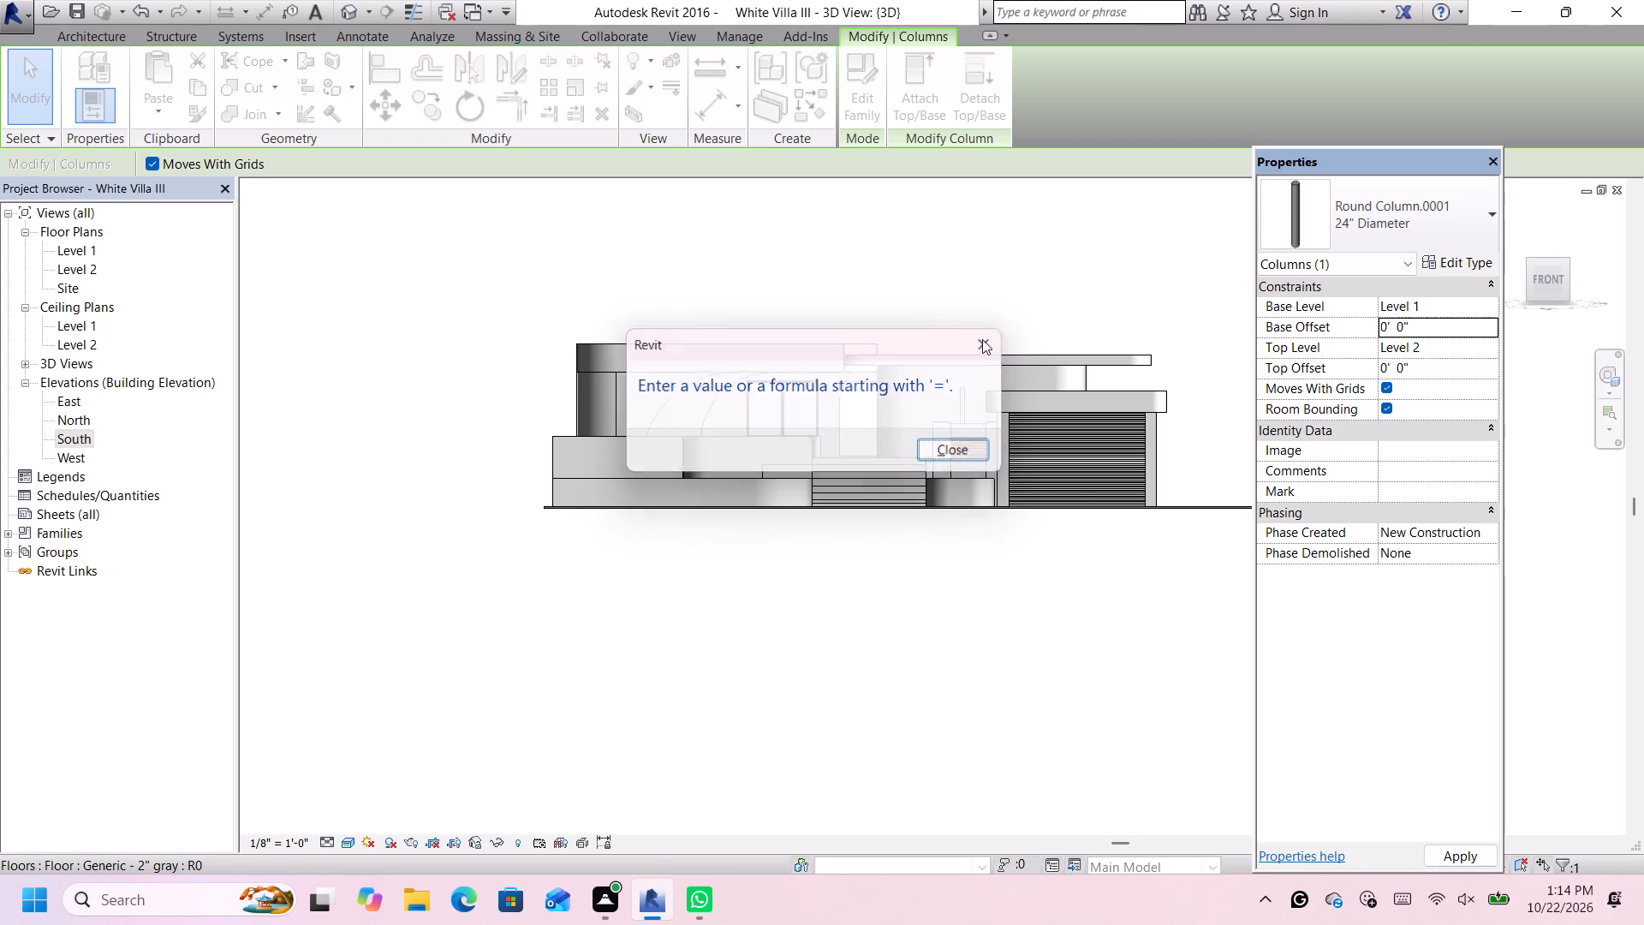
scroll(968, 393, "up", 1)
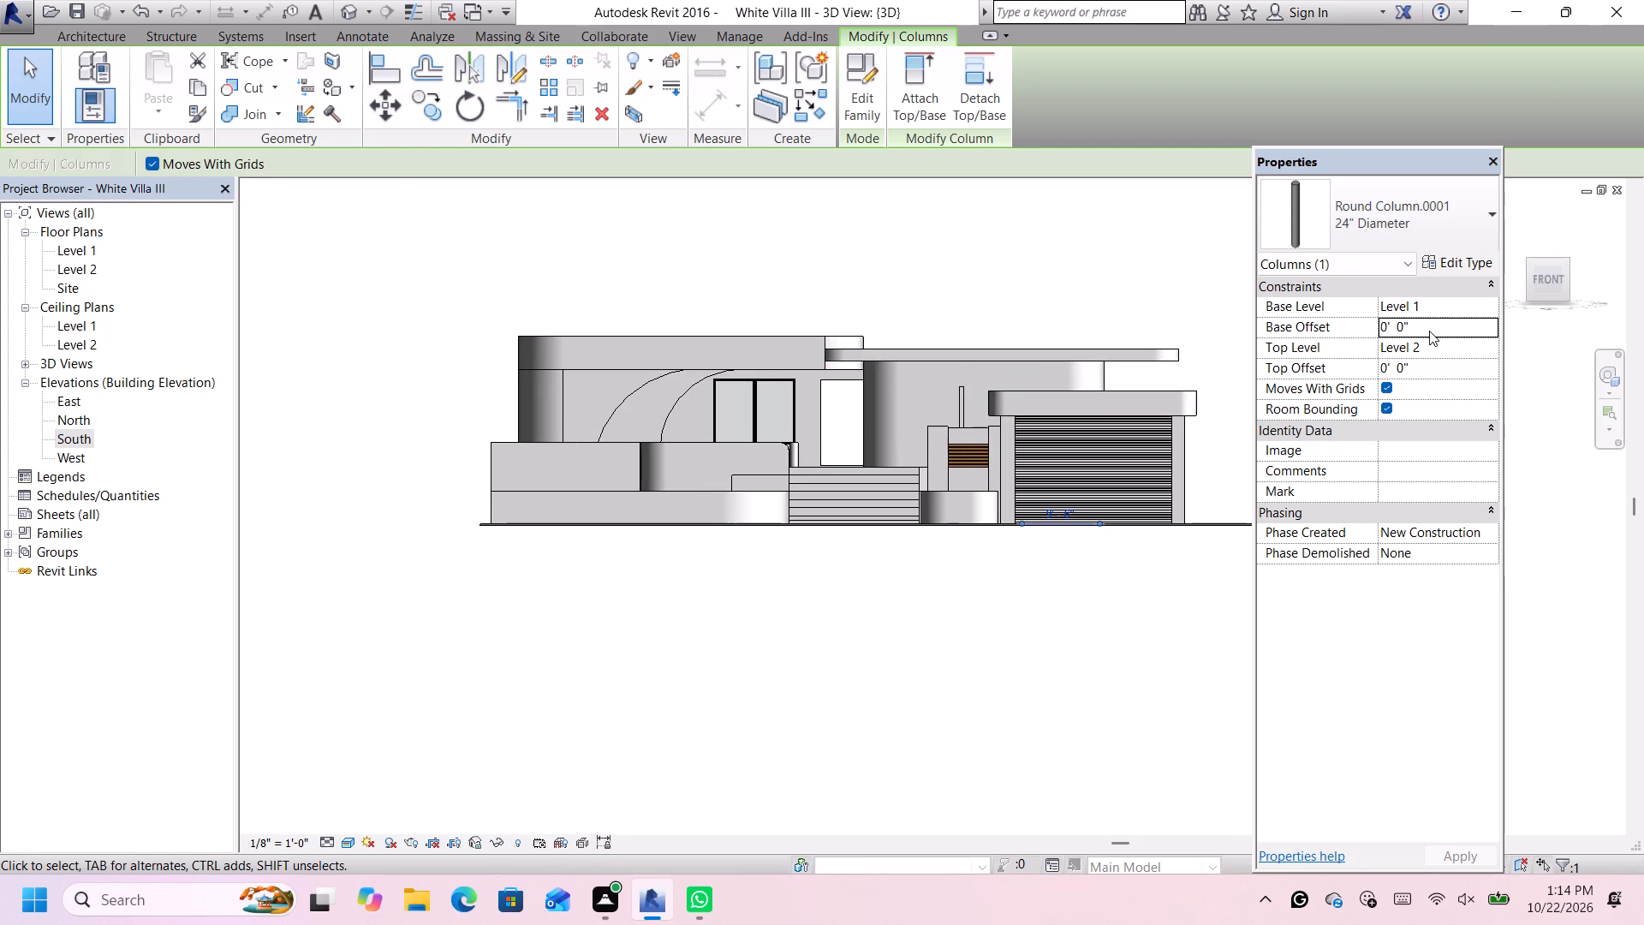
left_click(1429, 328)
key("BackSpace")
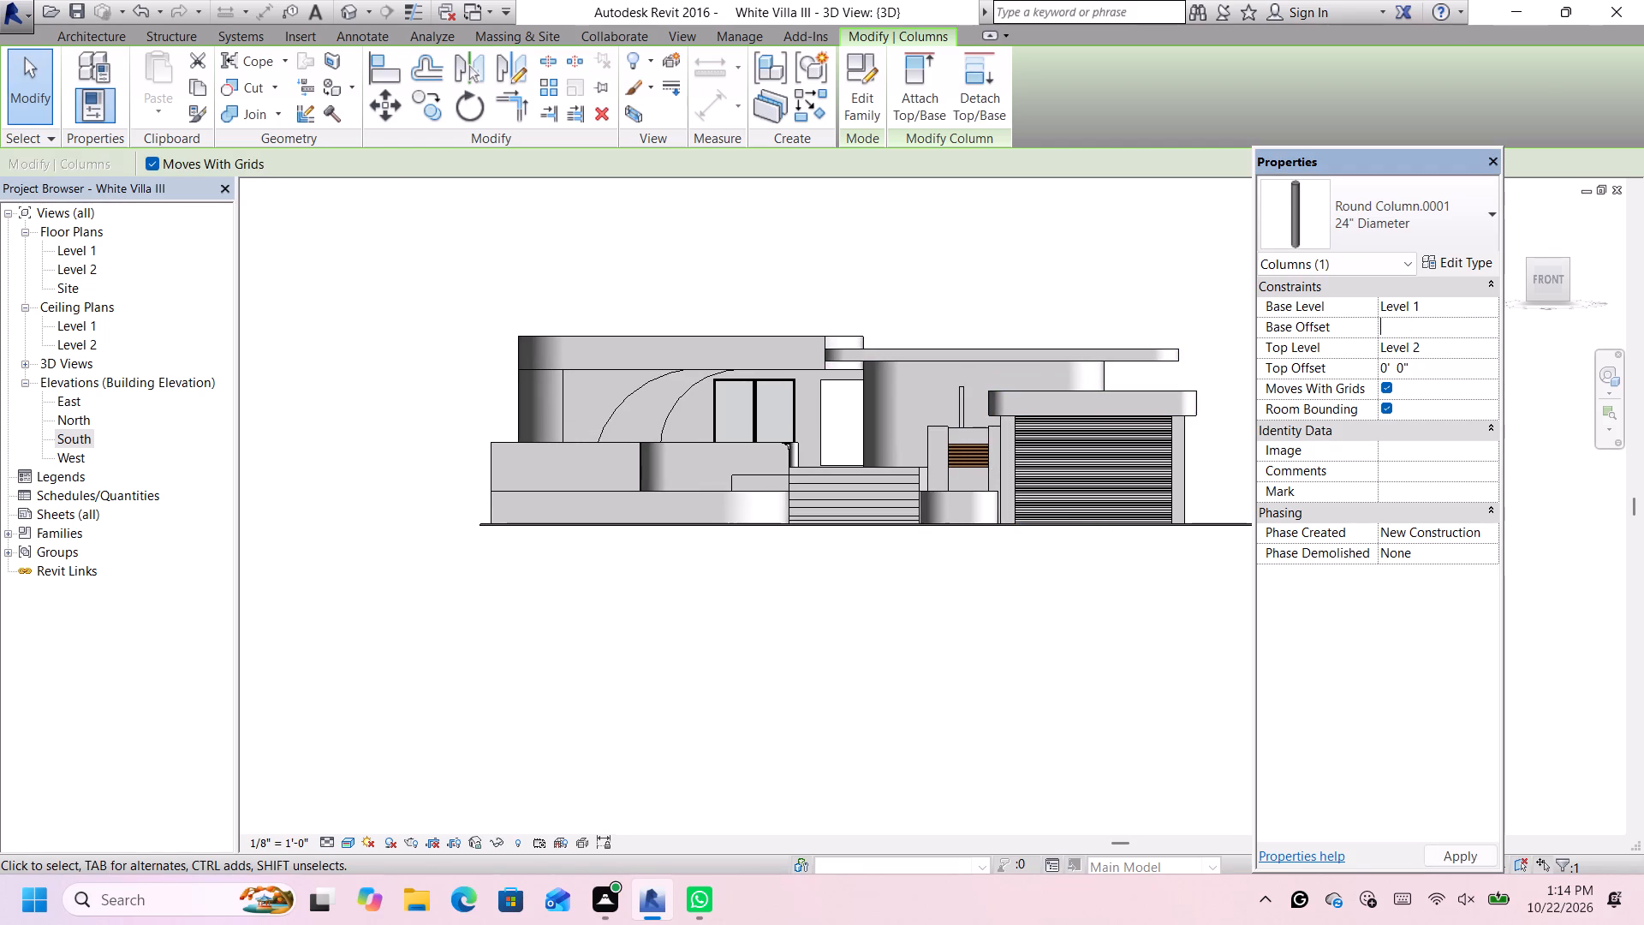
type("20'")
key("Return")
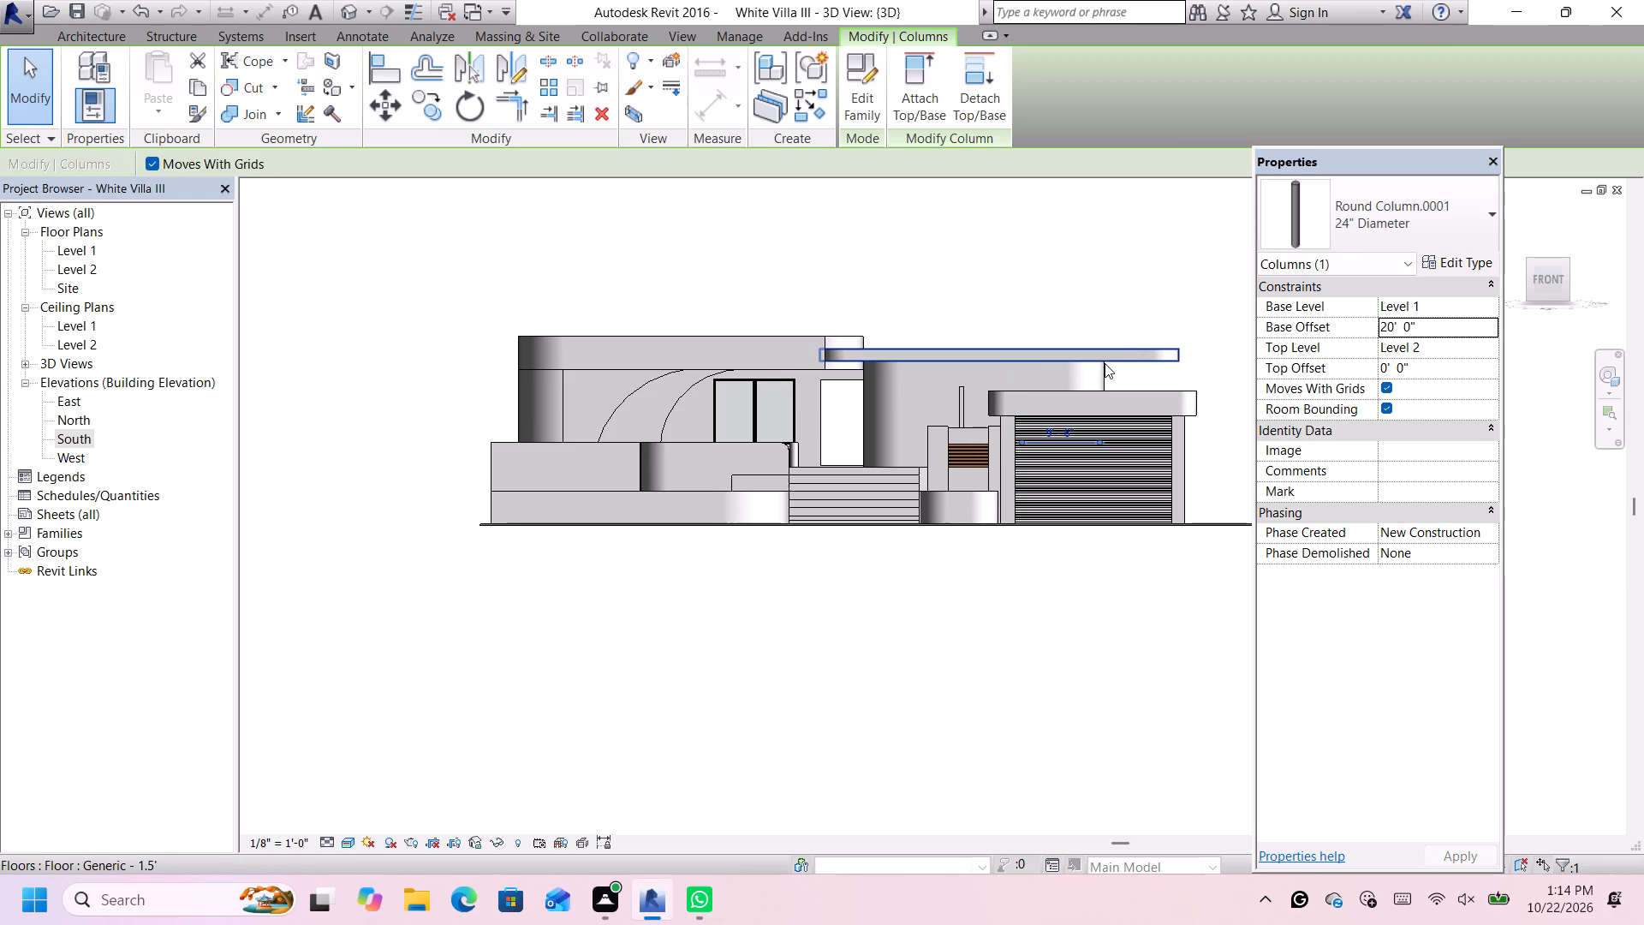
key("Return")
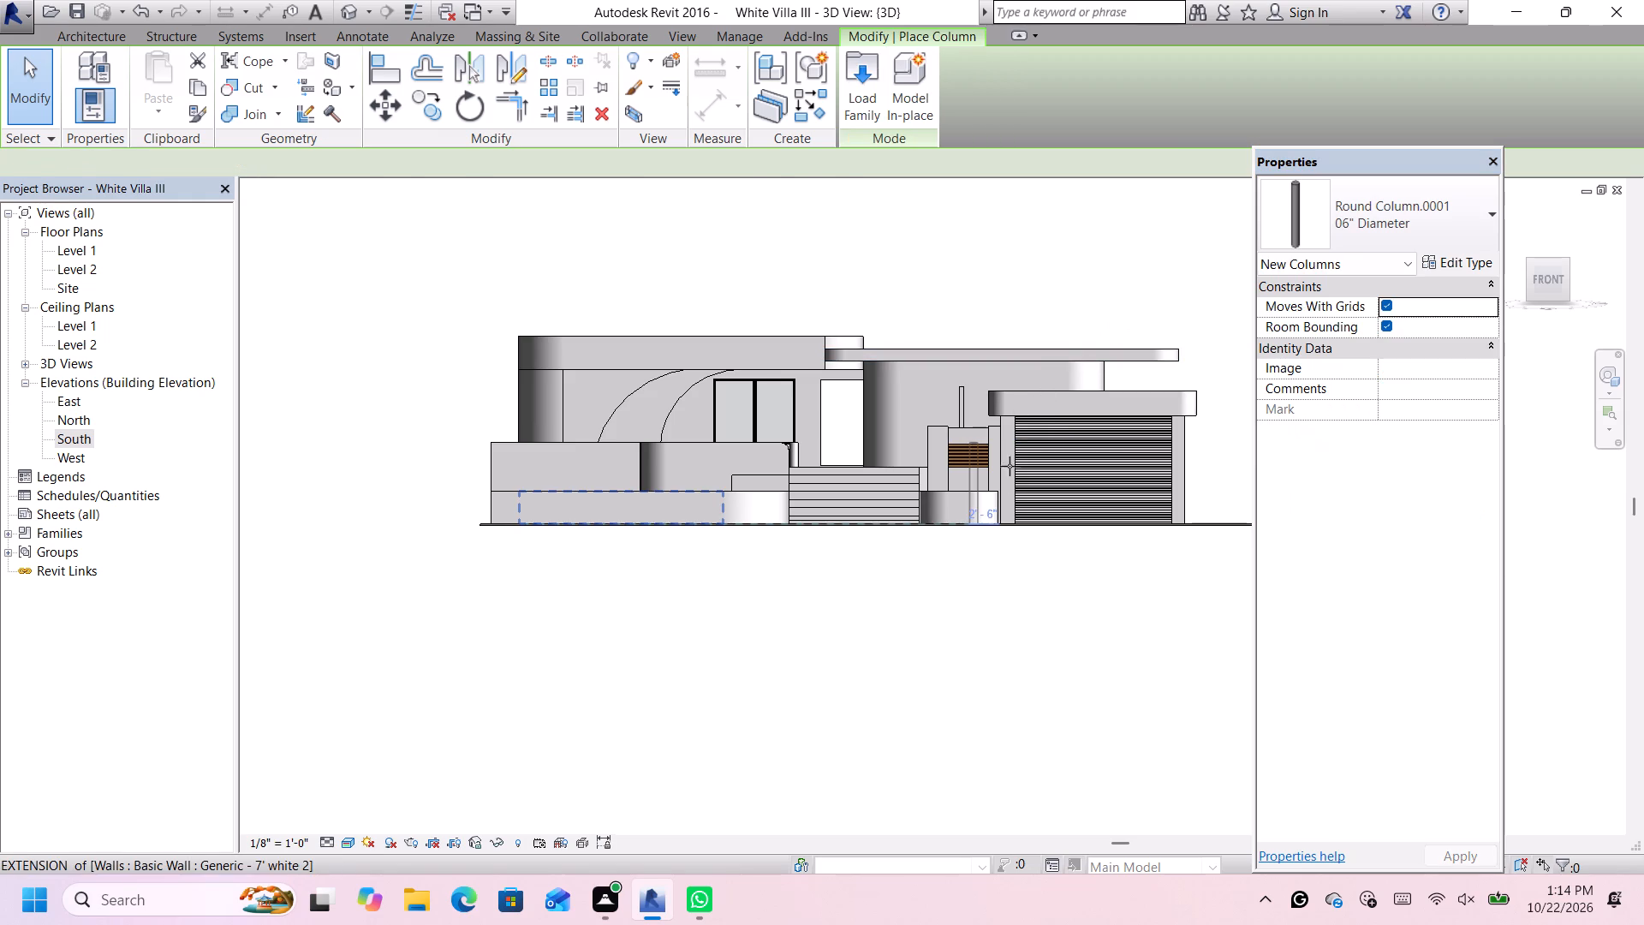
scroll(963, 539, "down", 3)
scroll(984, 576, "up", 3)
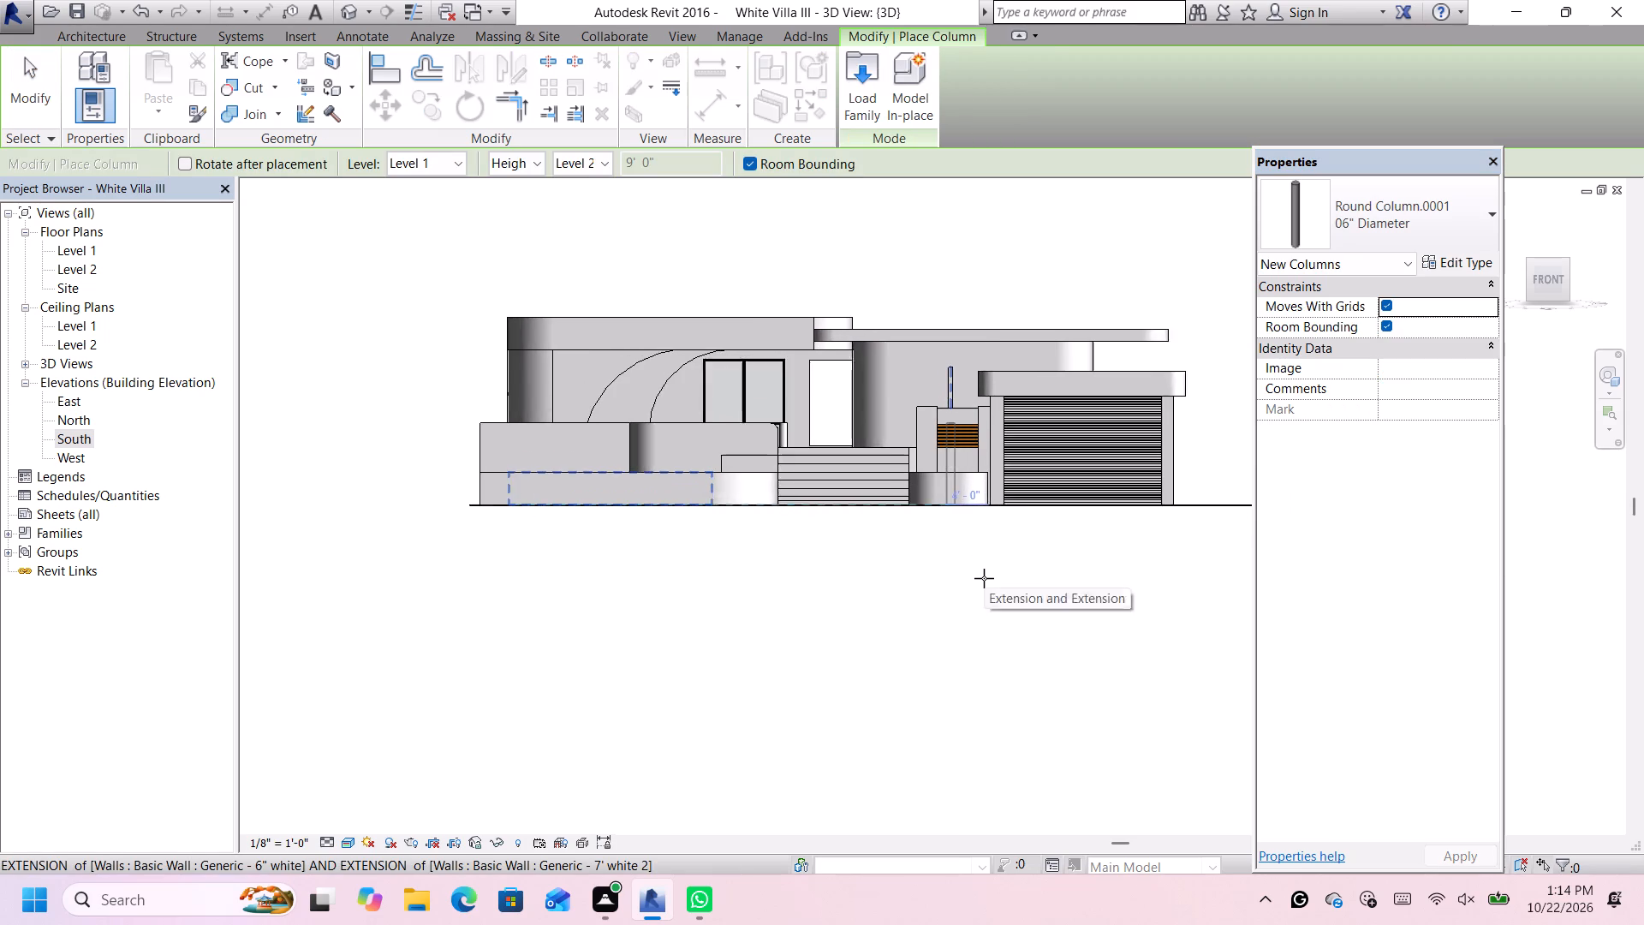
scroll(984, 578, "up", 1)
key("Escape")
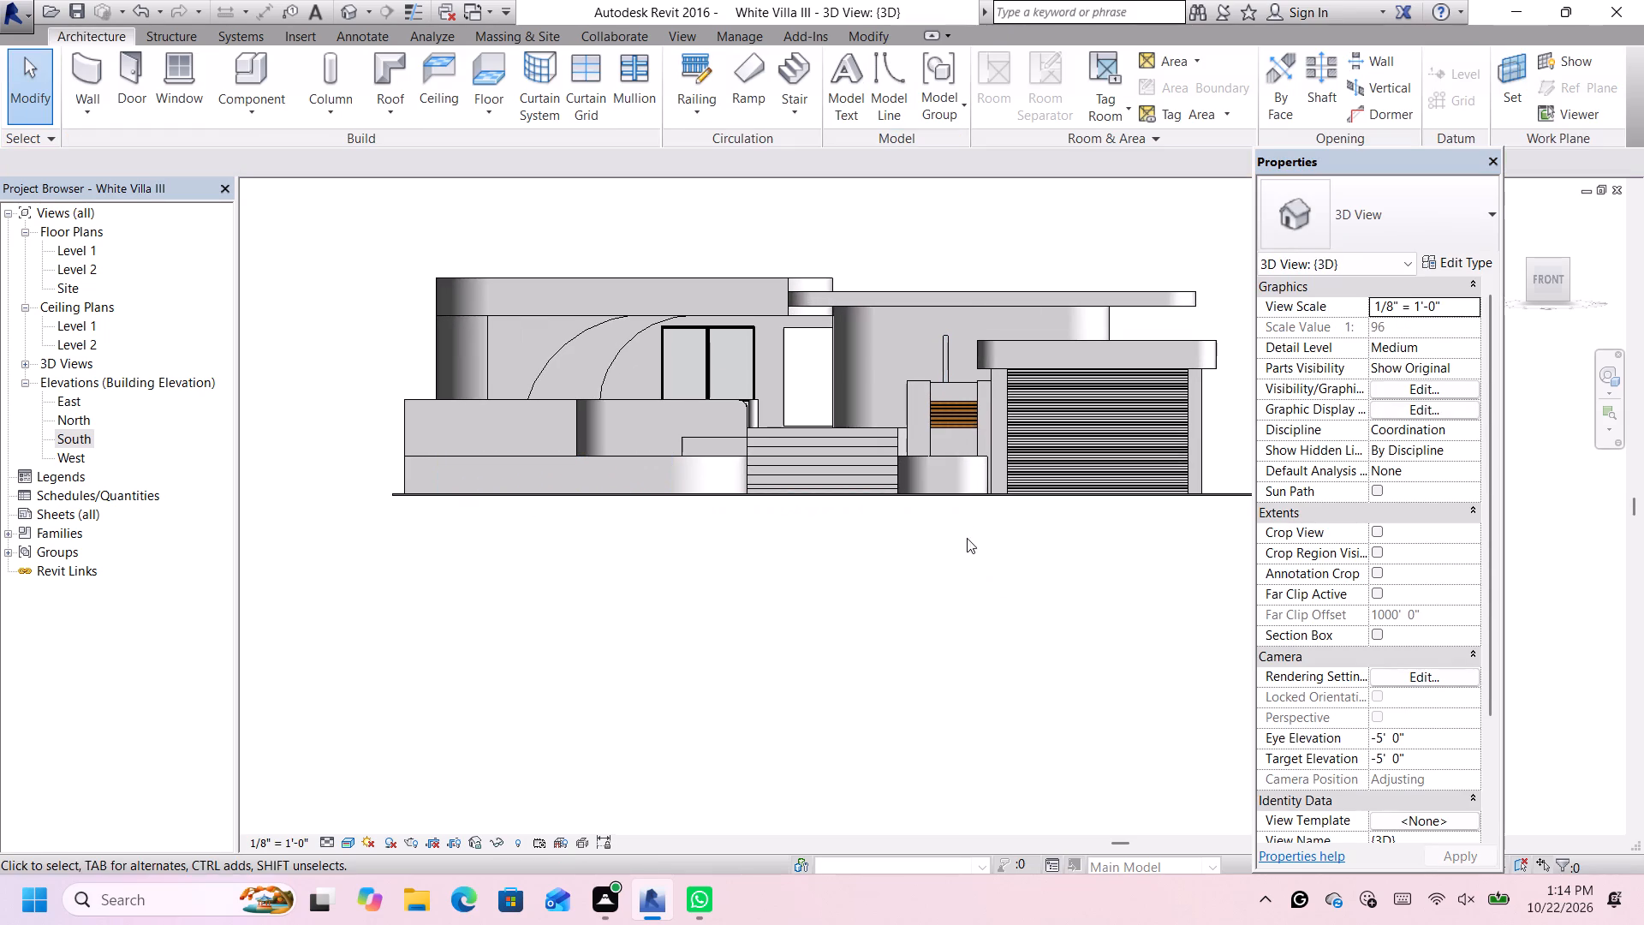
Open the Level 1 floor plan and undo the last base offset change on the 24" Diameter column.
scroll(956, 479, "down", 4)
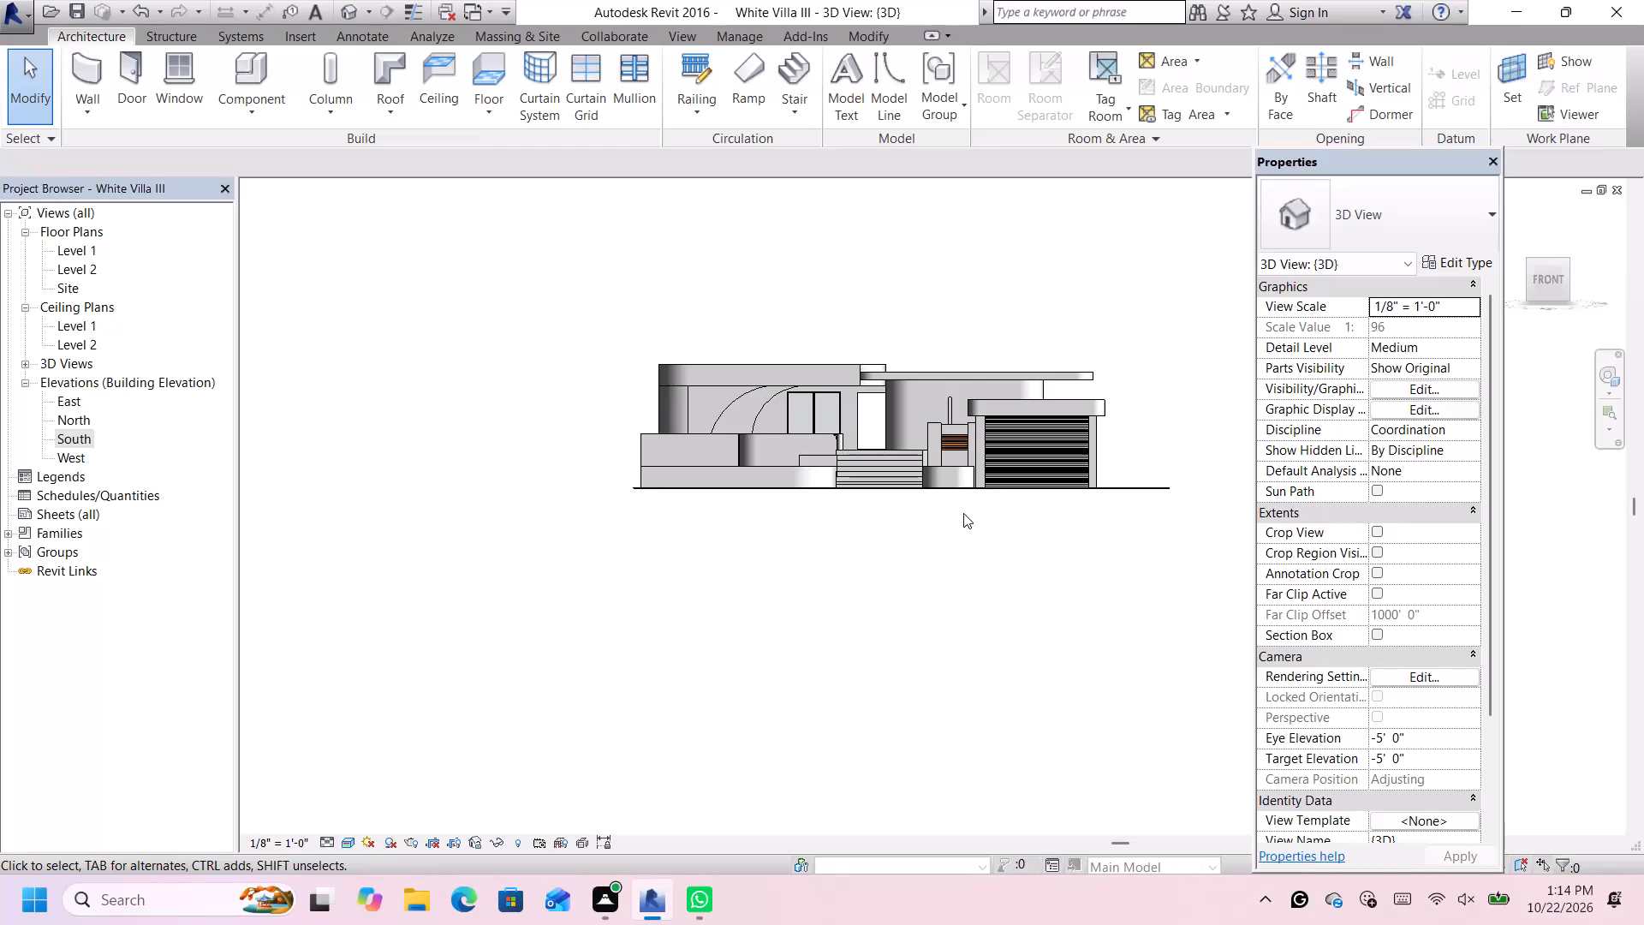
double_click(77, 250)
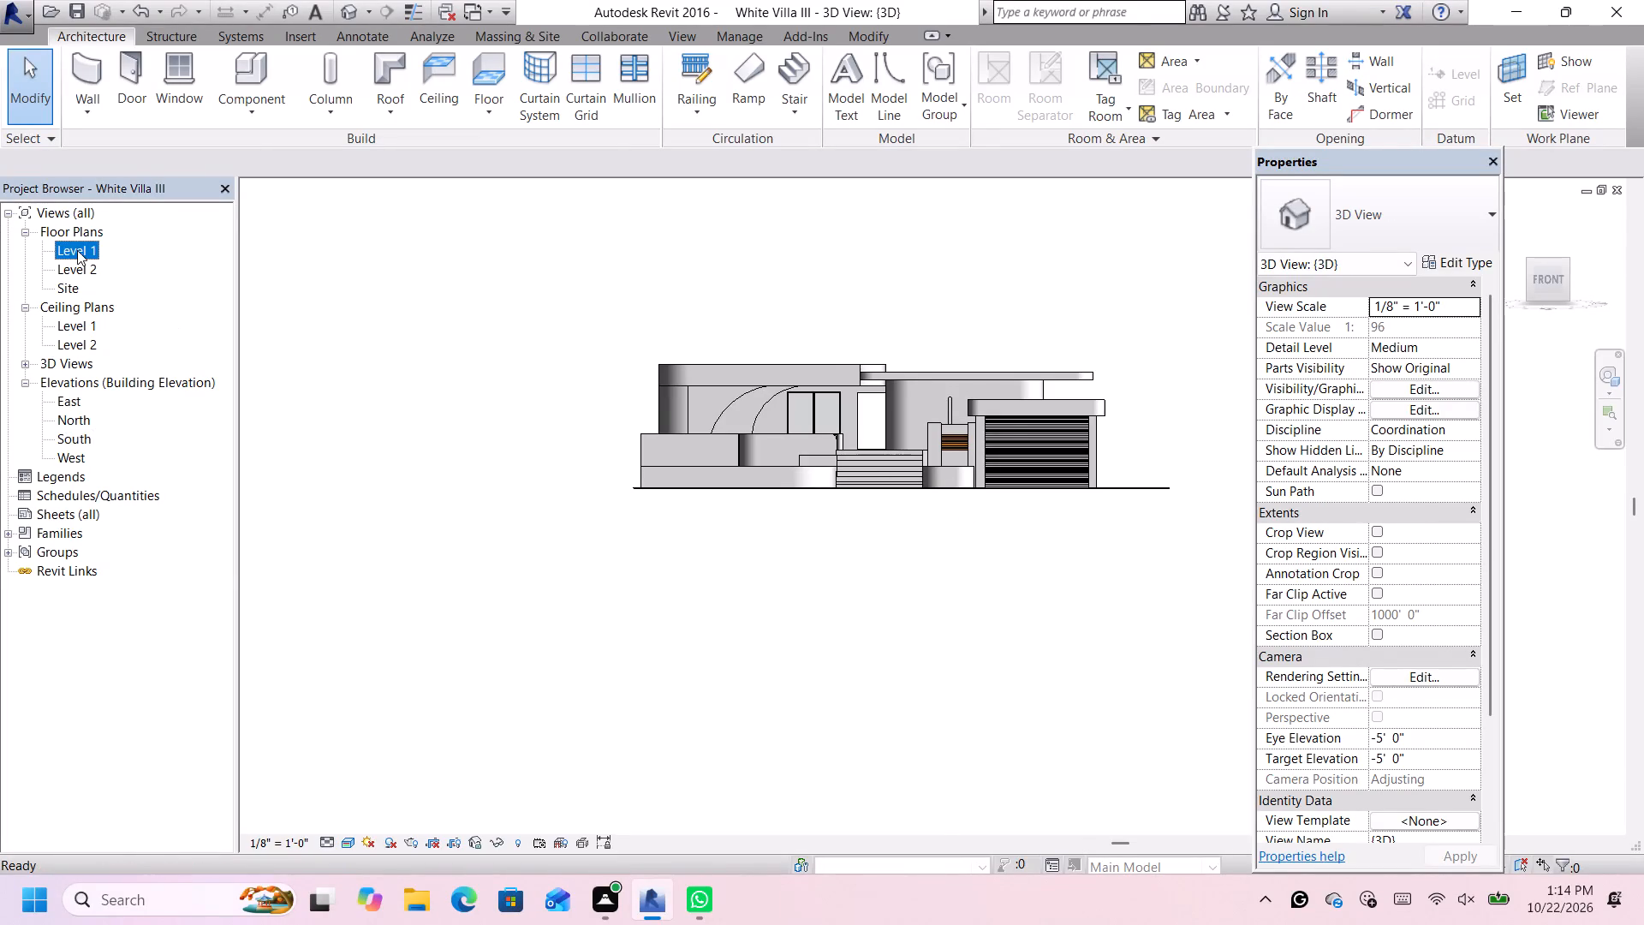
scroll(980, 457, "up", 3)
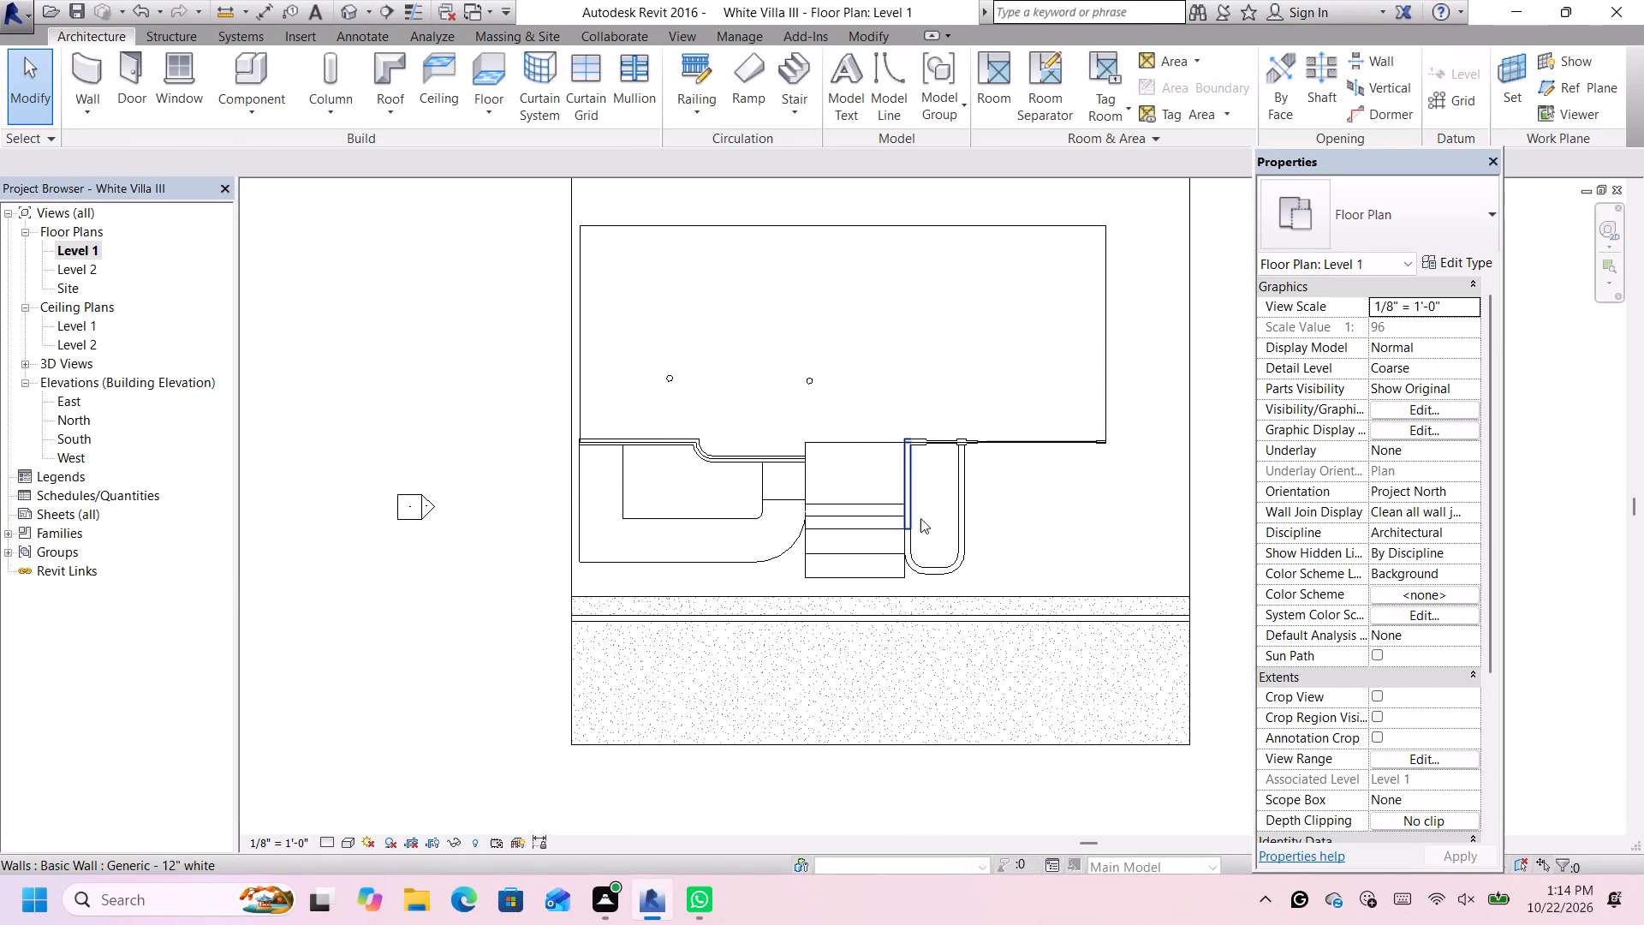
scroll(938, 570, "up", 2)
scroll(964, 416, "down", 4)
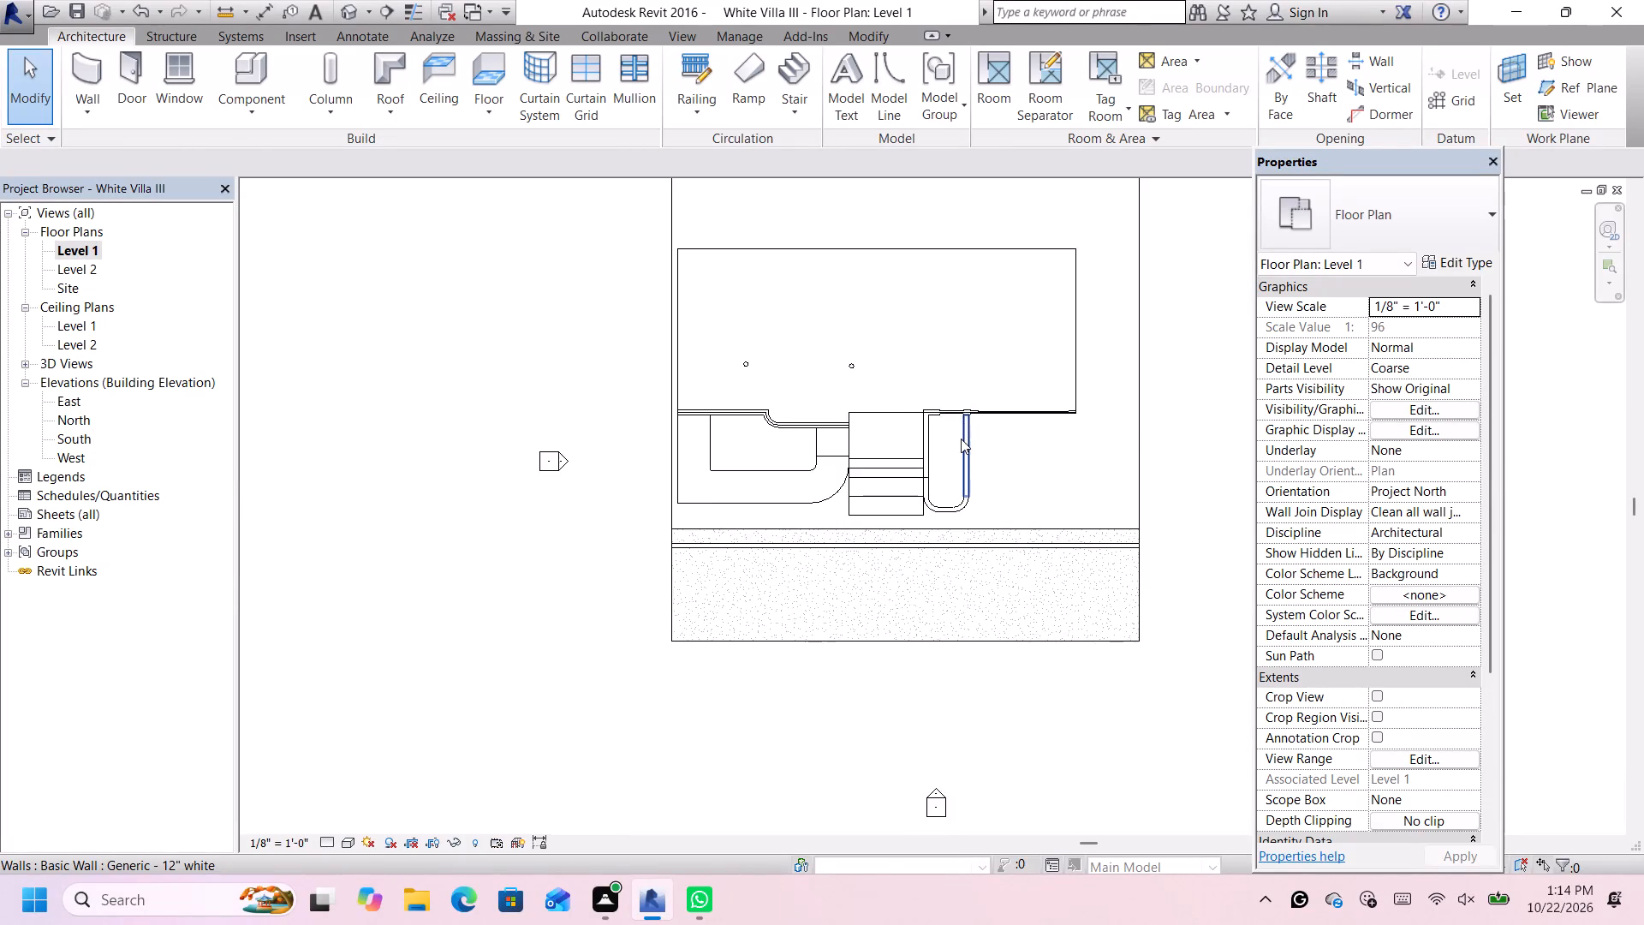
scroll(961, 451, "down", 4)
key("ctrl+z")
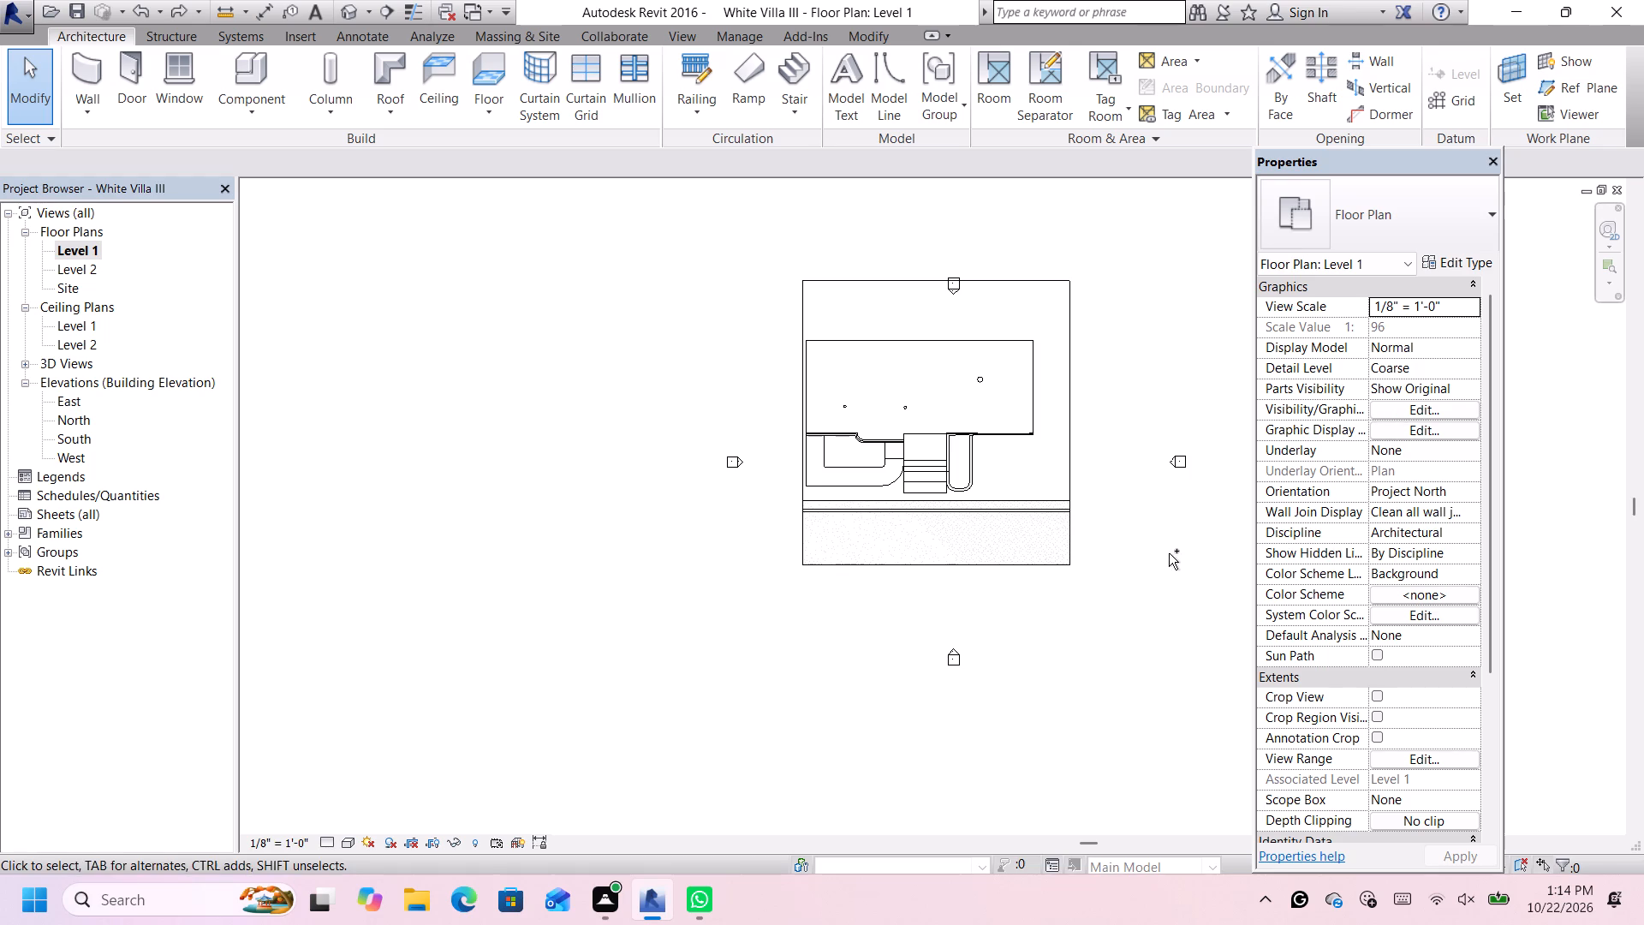
In the Level 1 plan, set the base offset of the 24" Diameter round column to 30'.
scroll(994, 420, "up", 7)
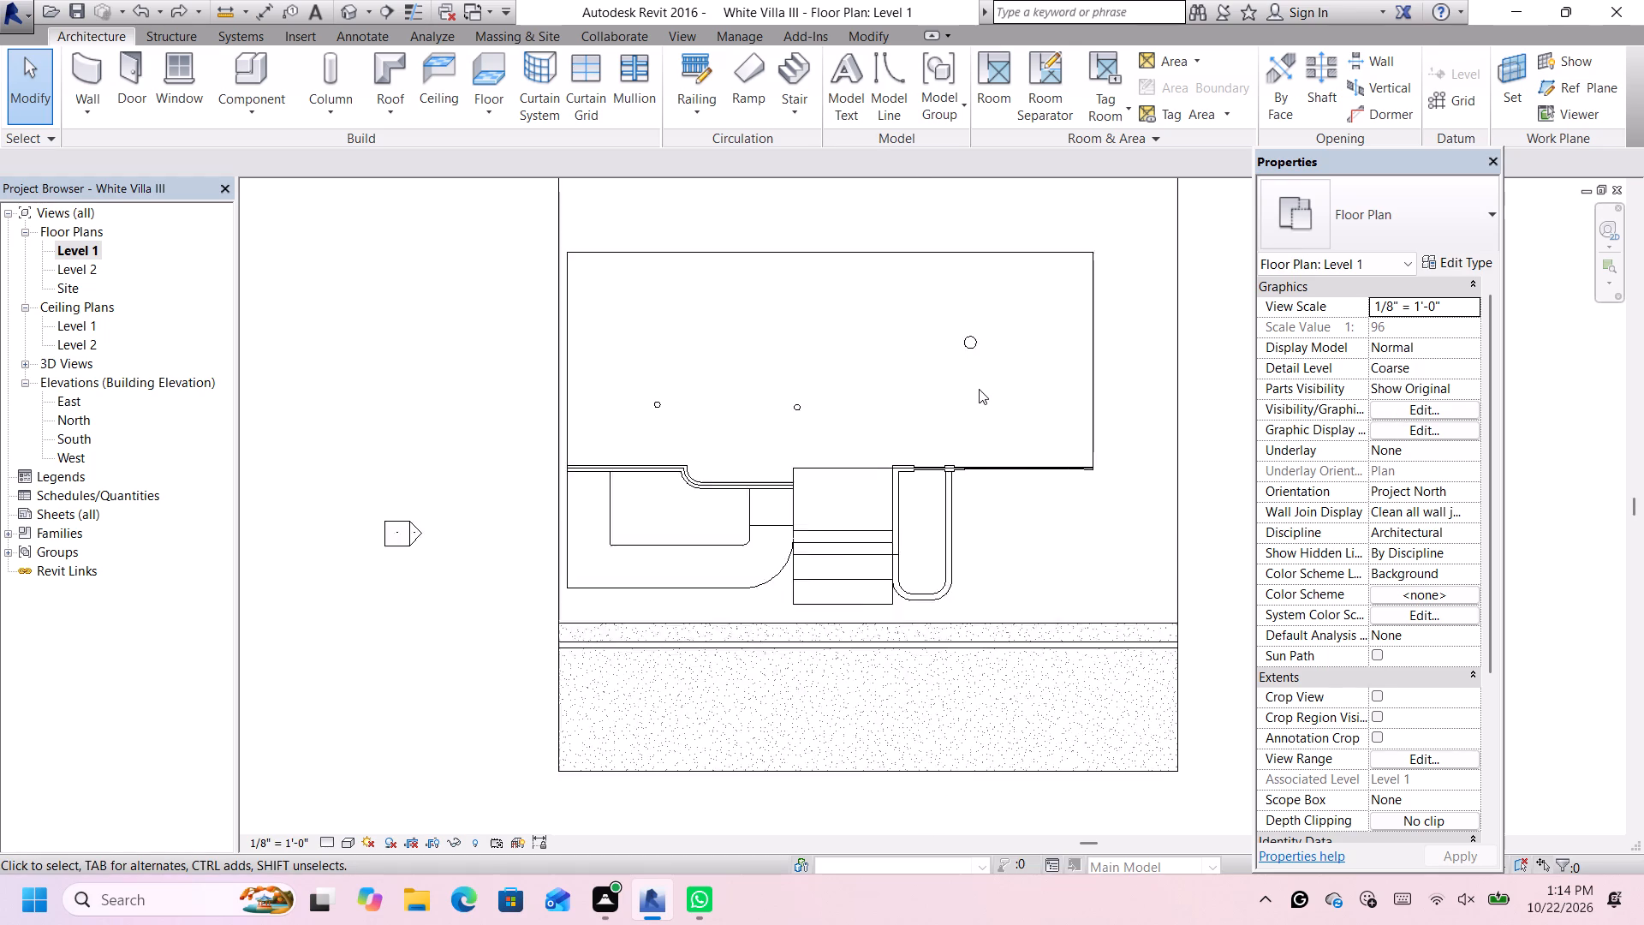
scroll(979, 389, "up", 1)
left_click(971, 335)
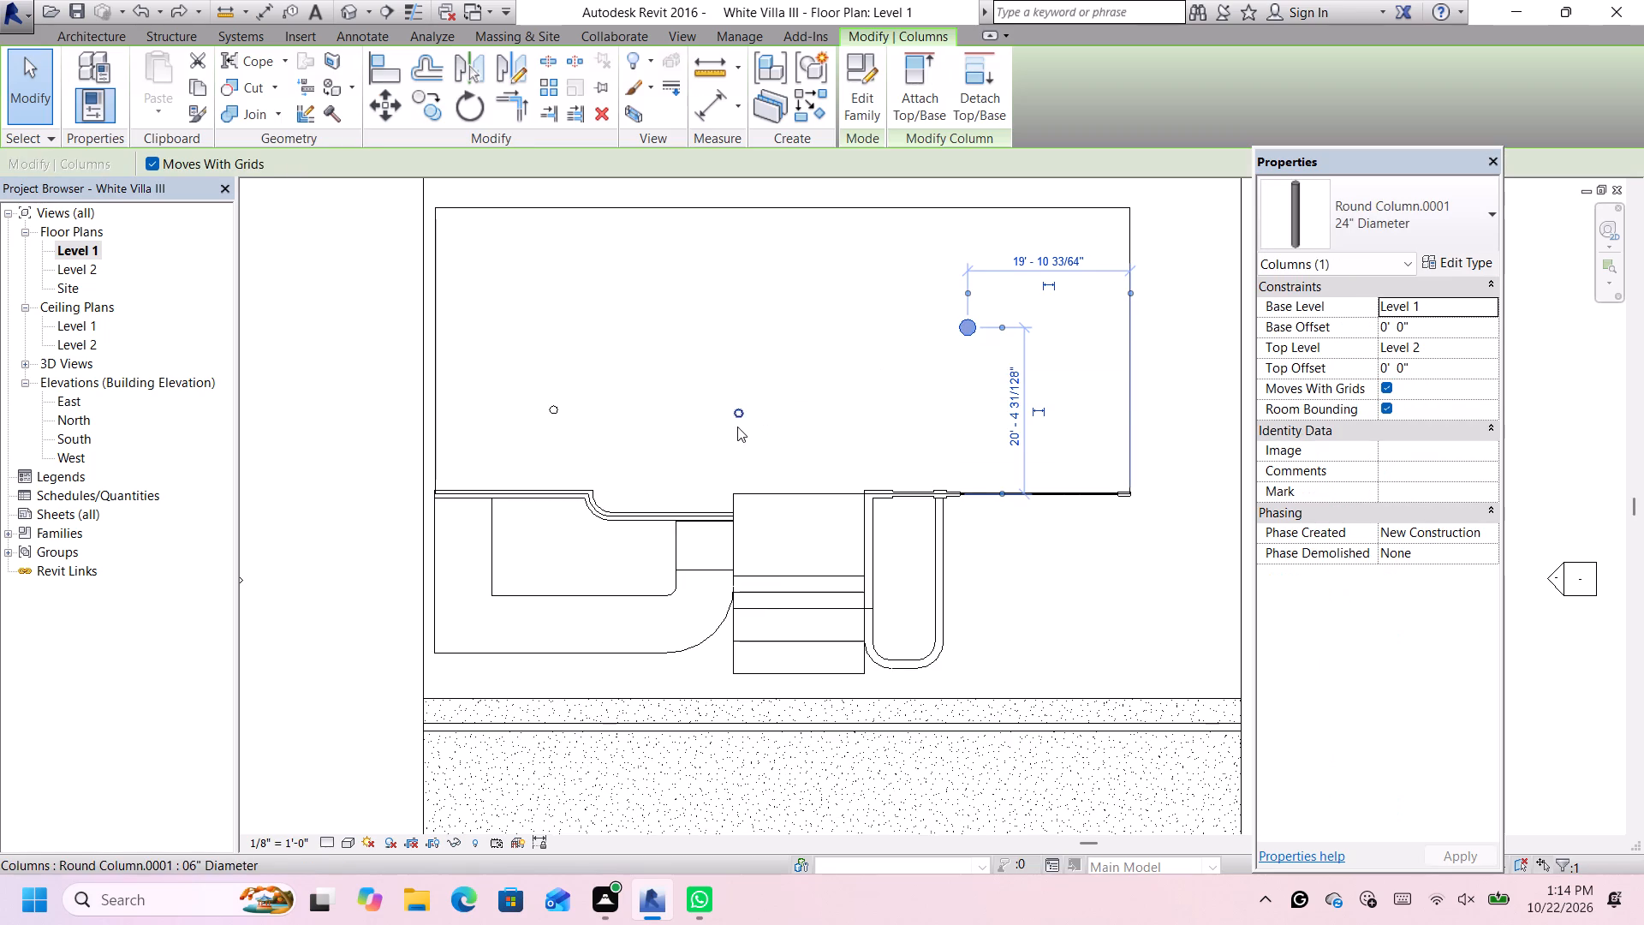
left_click(1450, 331)
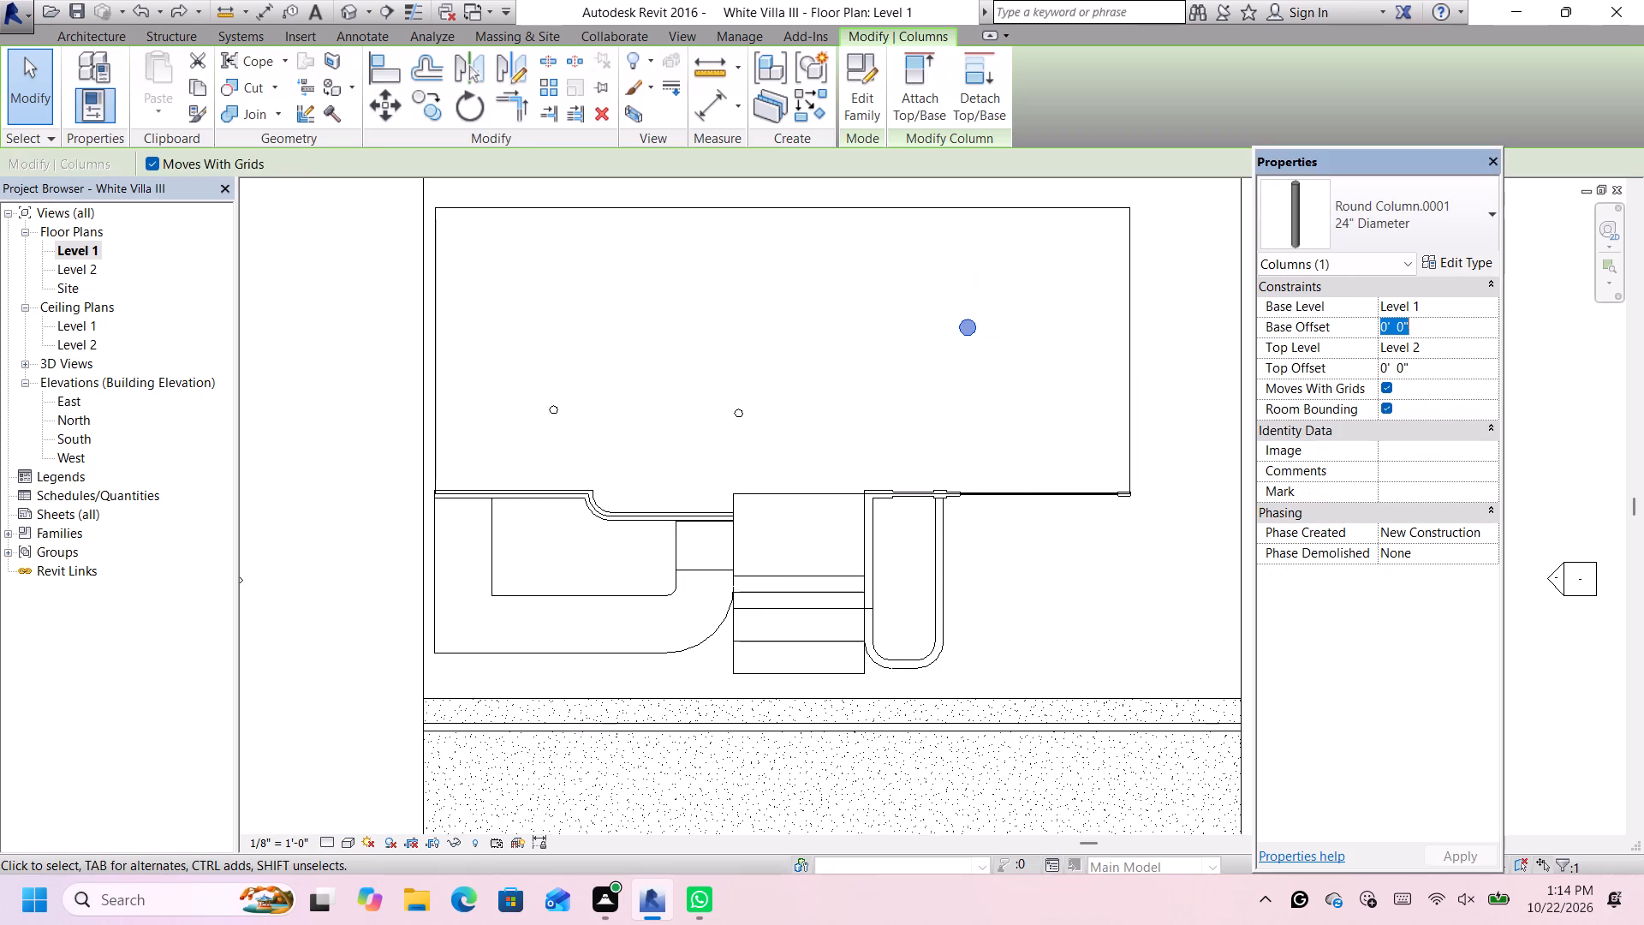
key("BackSpace")
type("30'")
key("Return")
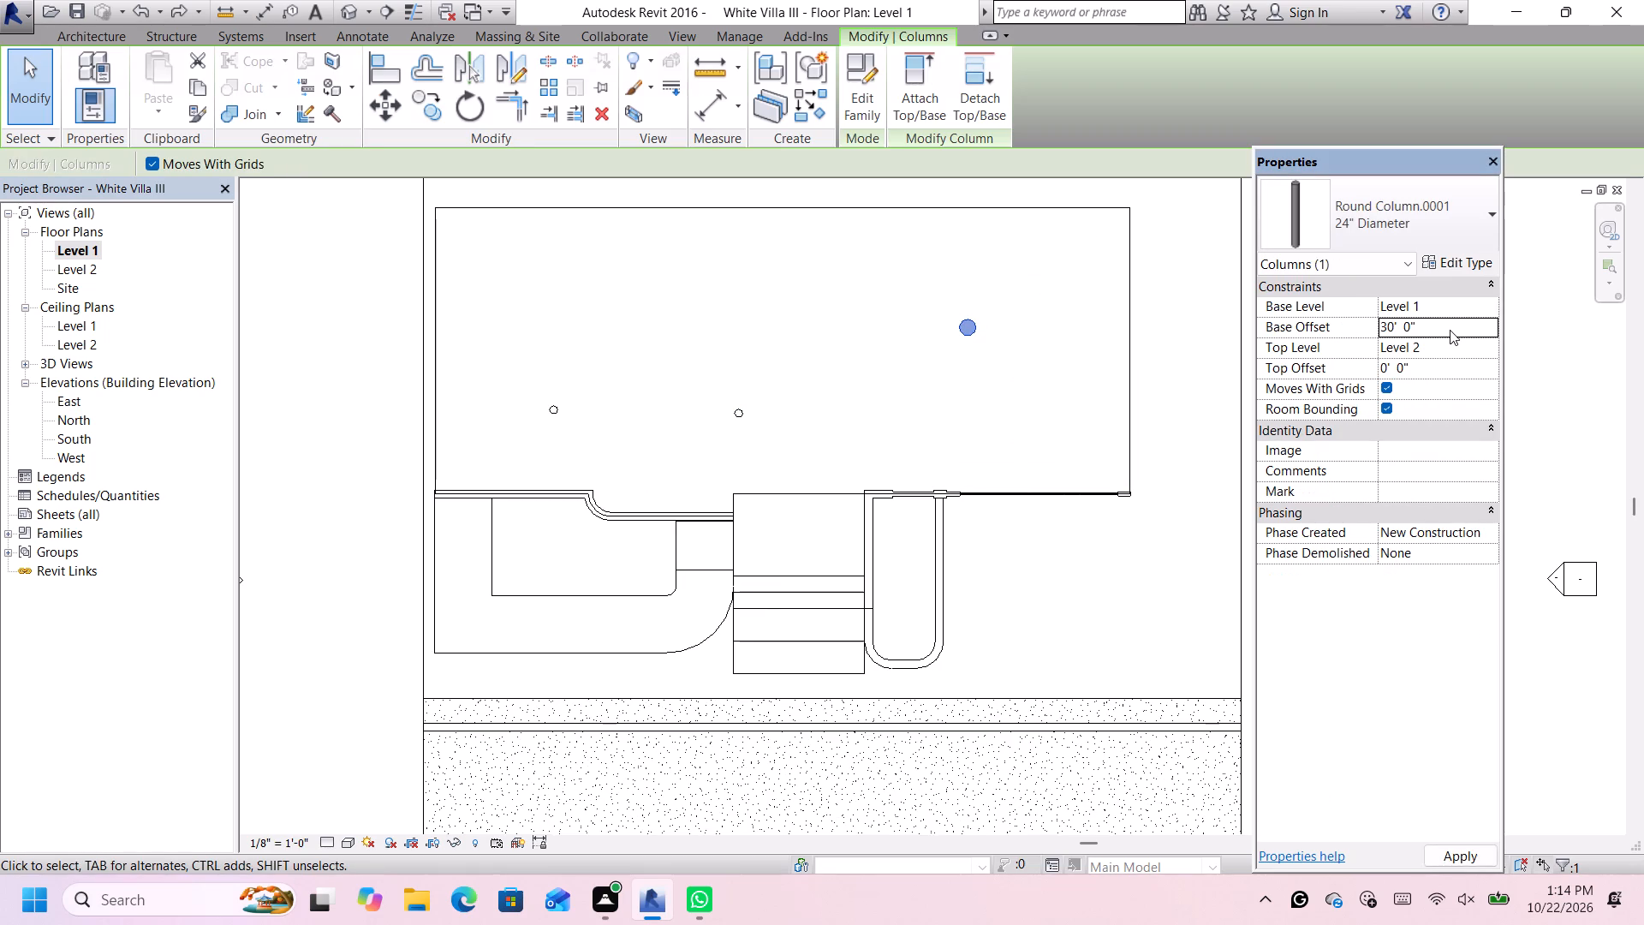
key("Return")
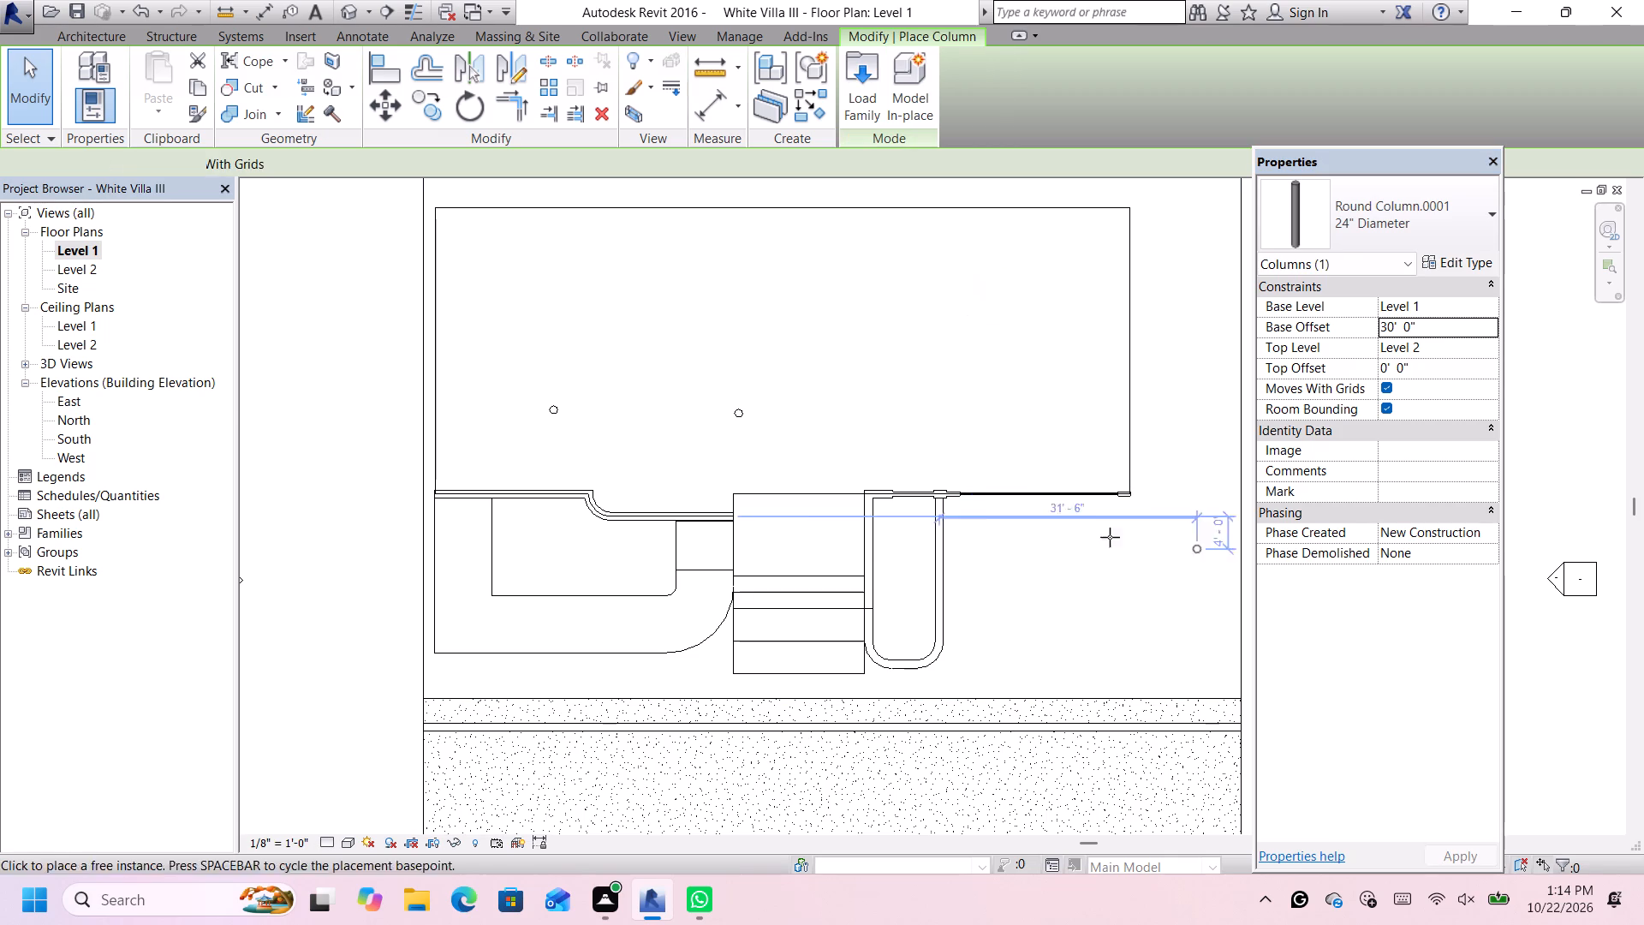
key("Escape")
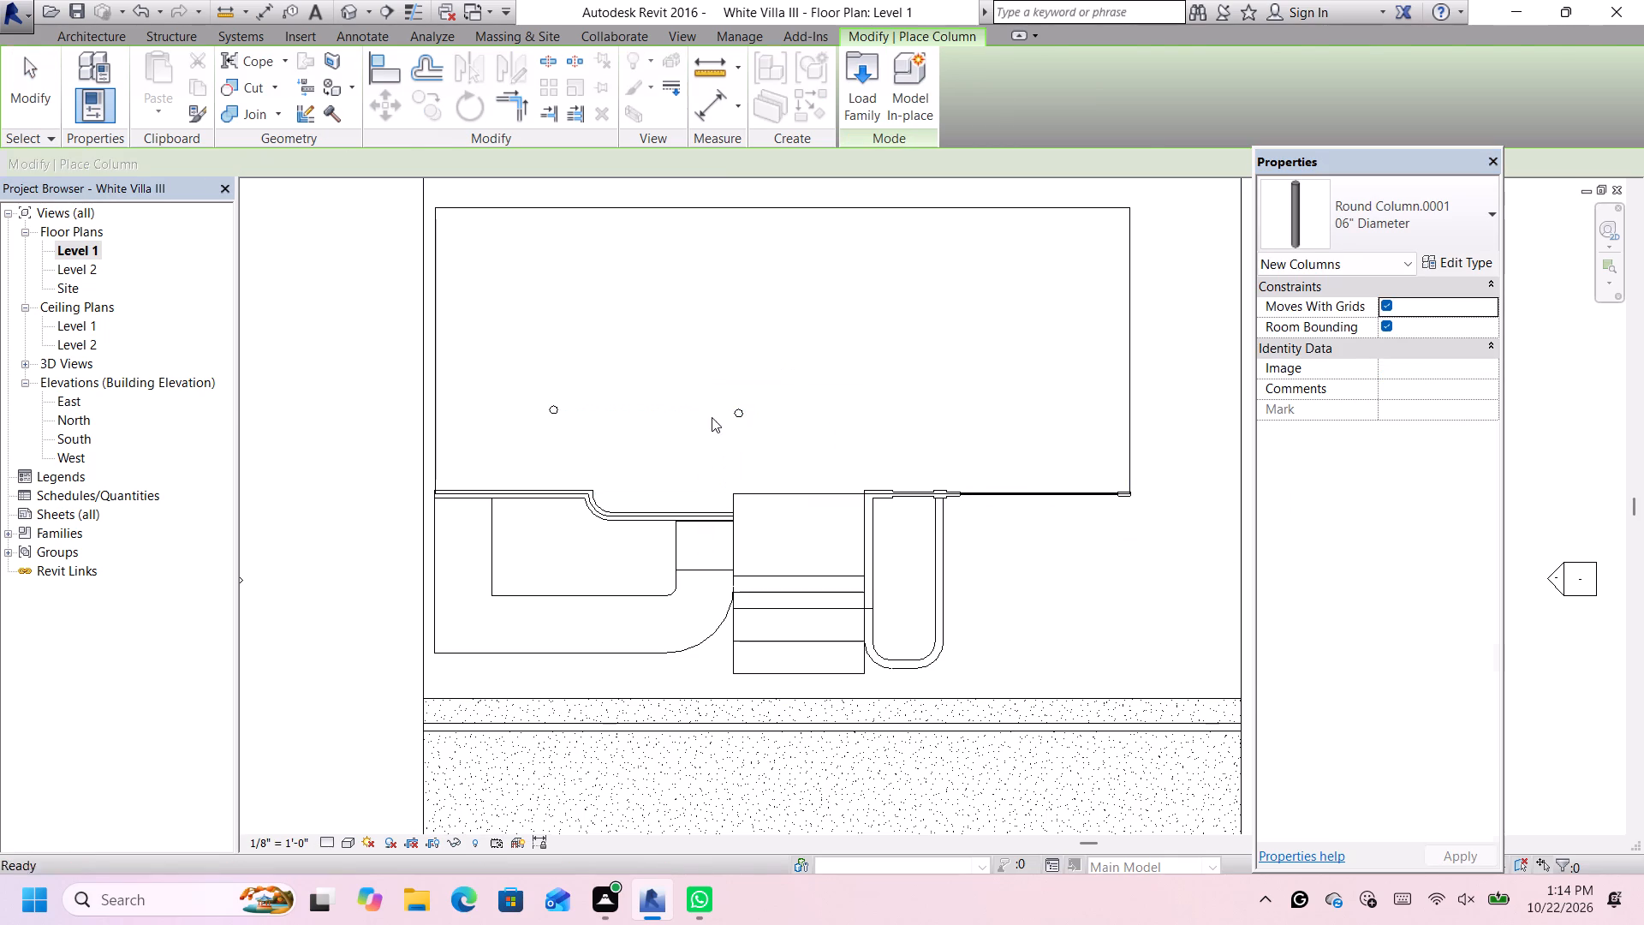
Set the base offset to 30' for the 06" Diameter column nearest the entrance steps.
left_click(734, 415)
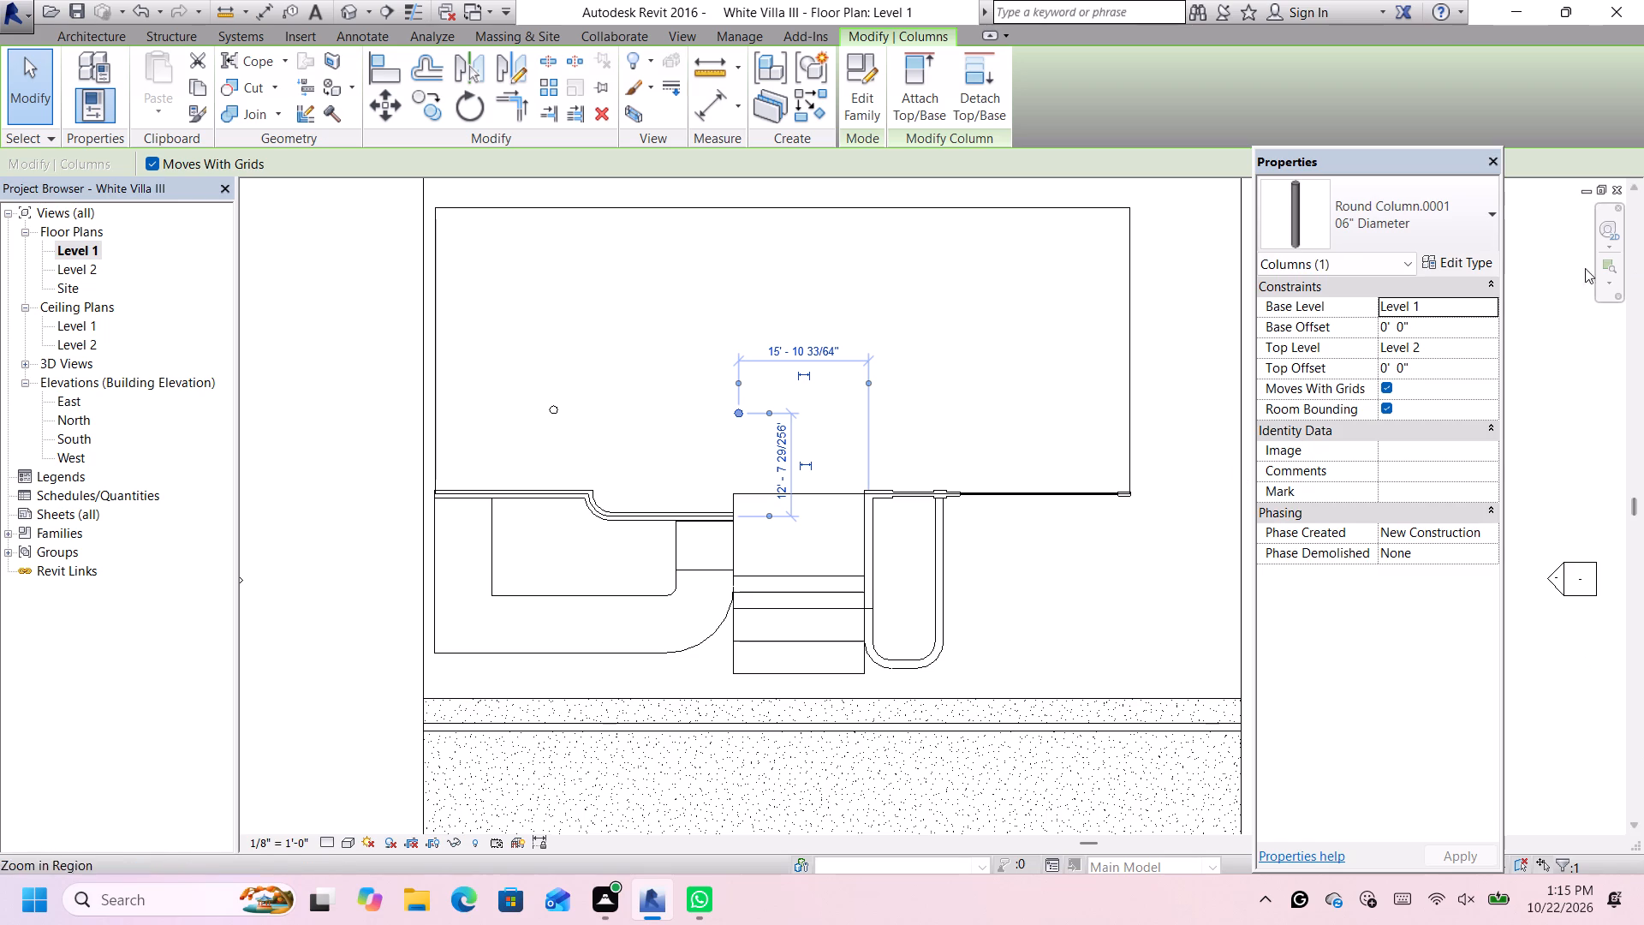
left_click(1433, 324)
key("BackSpace")
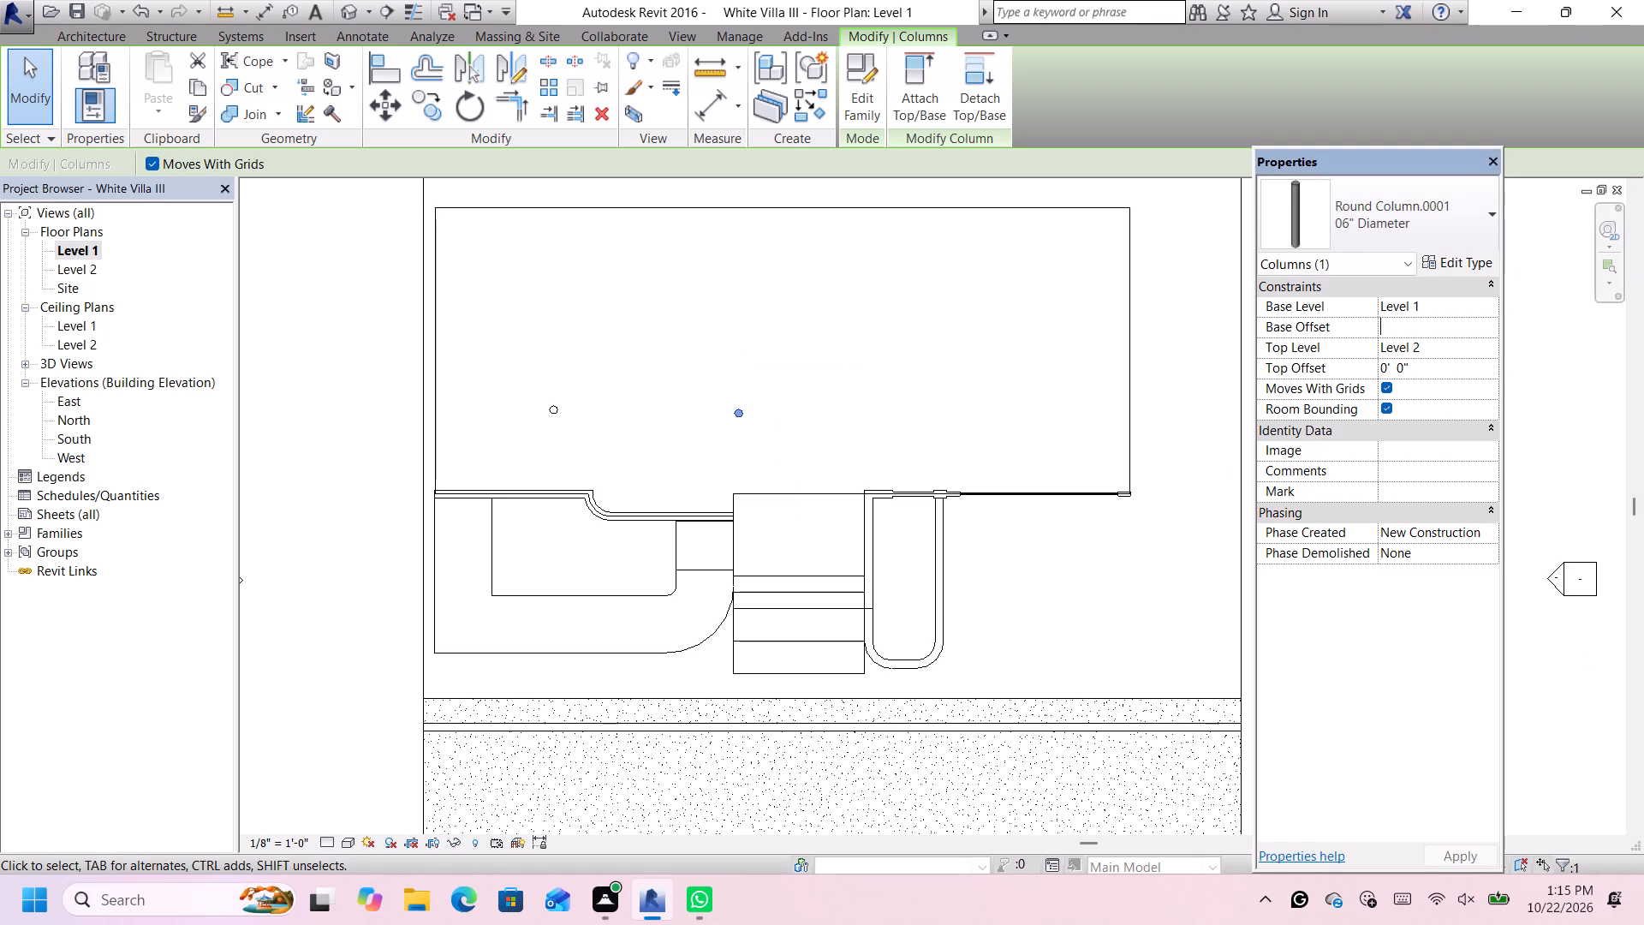
type("30'")
key("Return")
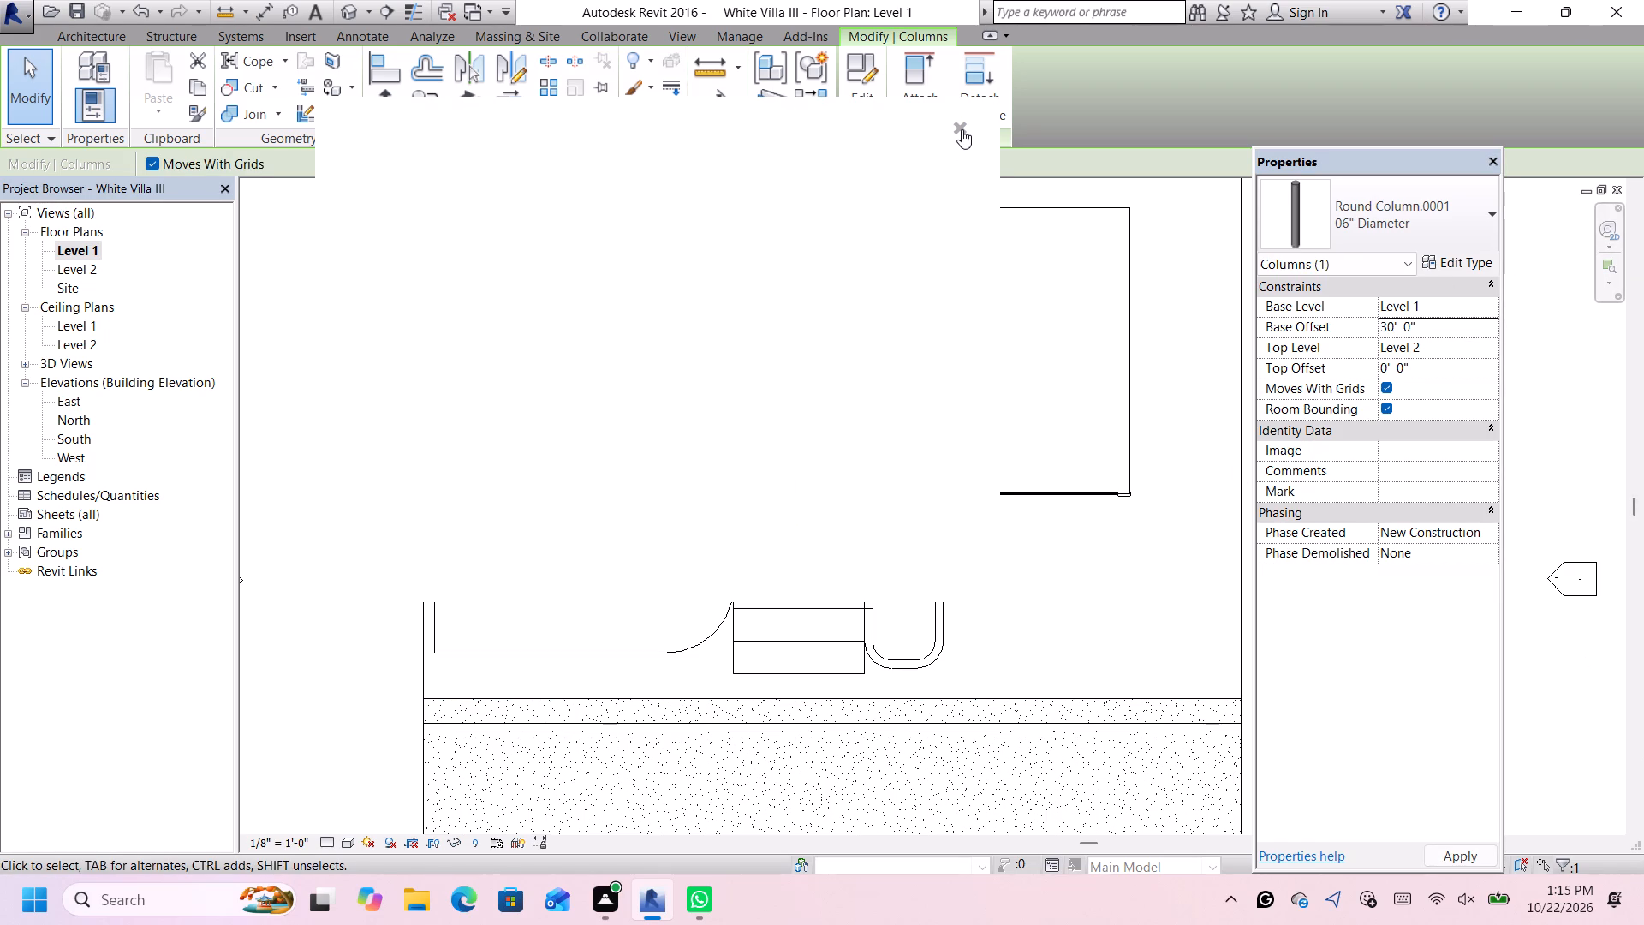
left_click(962, 129)
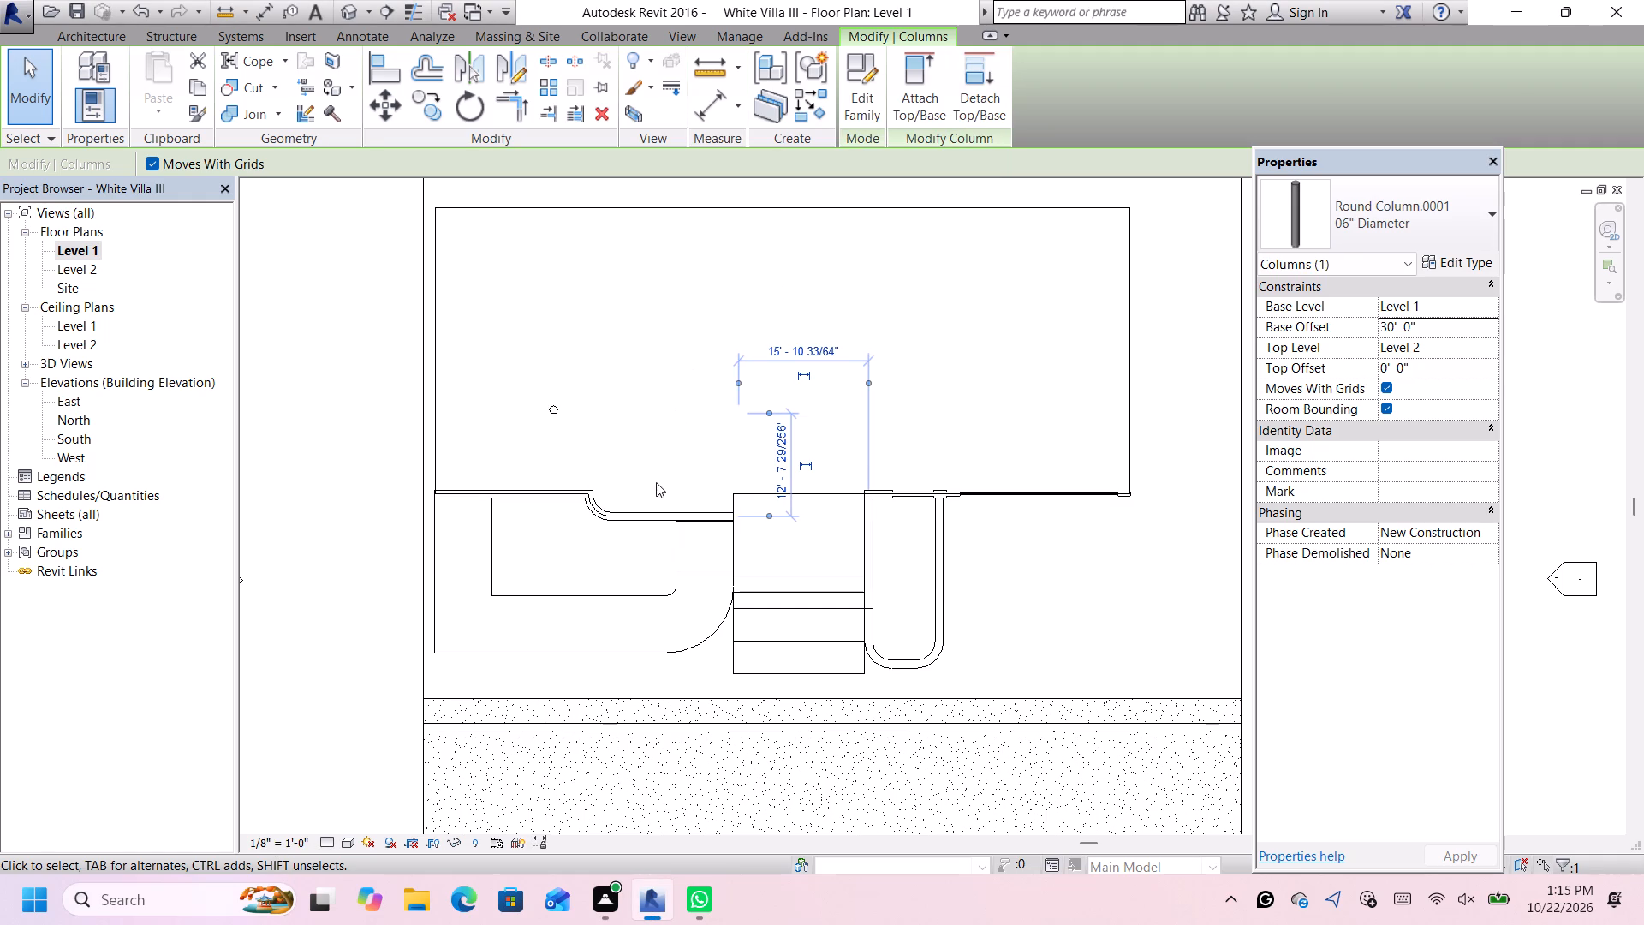
scroll(650, 451, "up", 1)
key("Return")
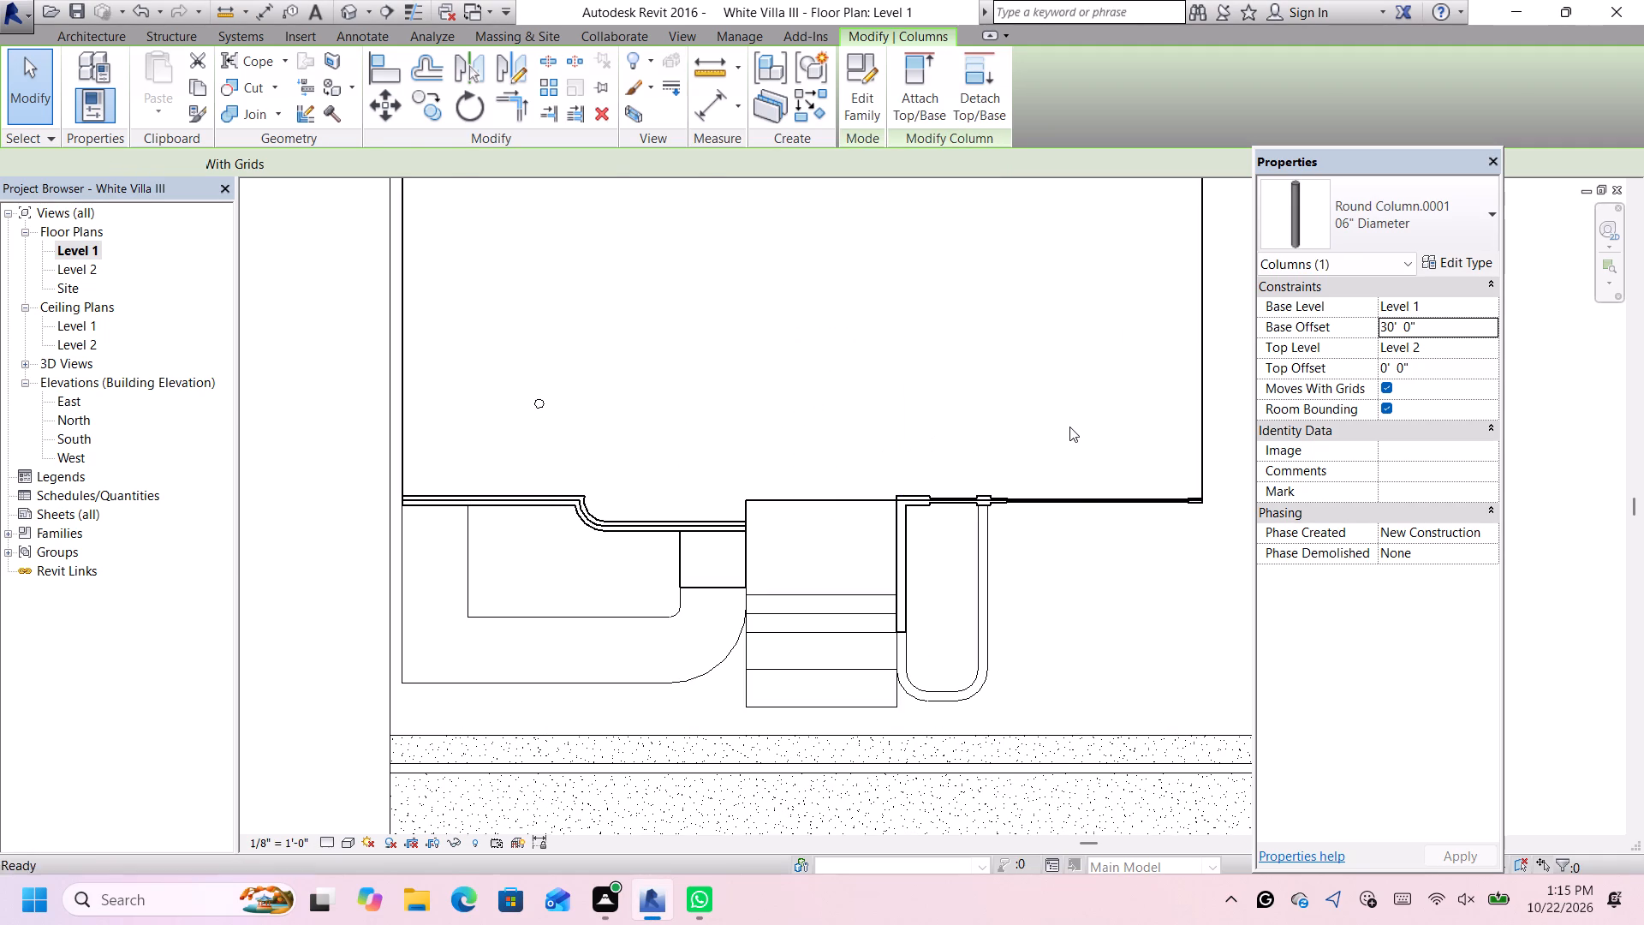
key("Escape")
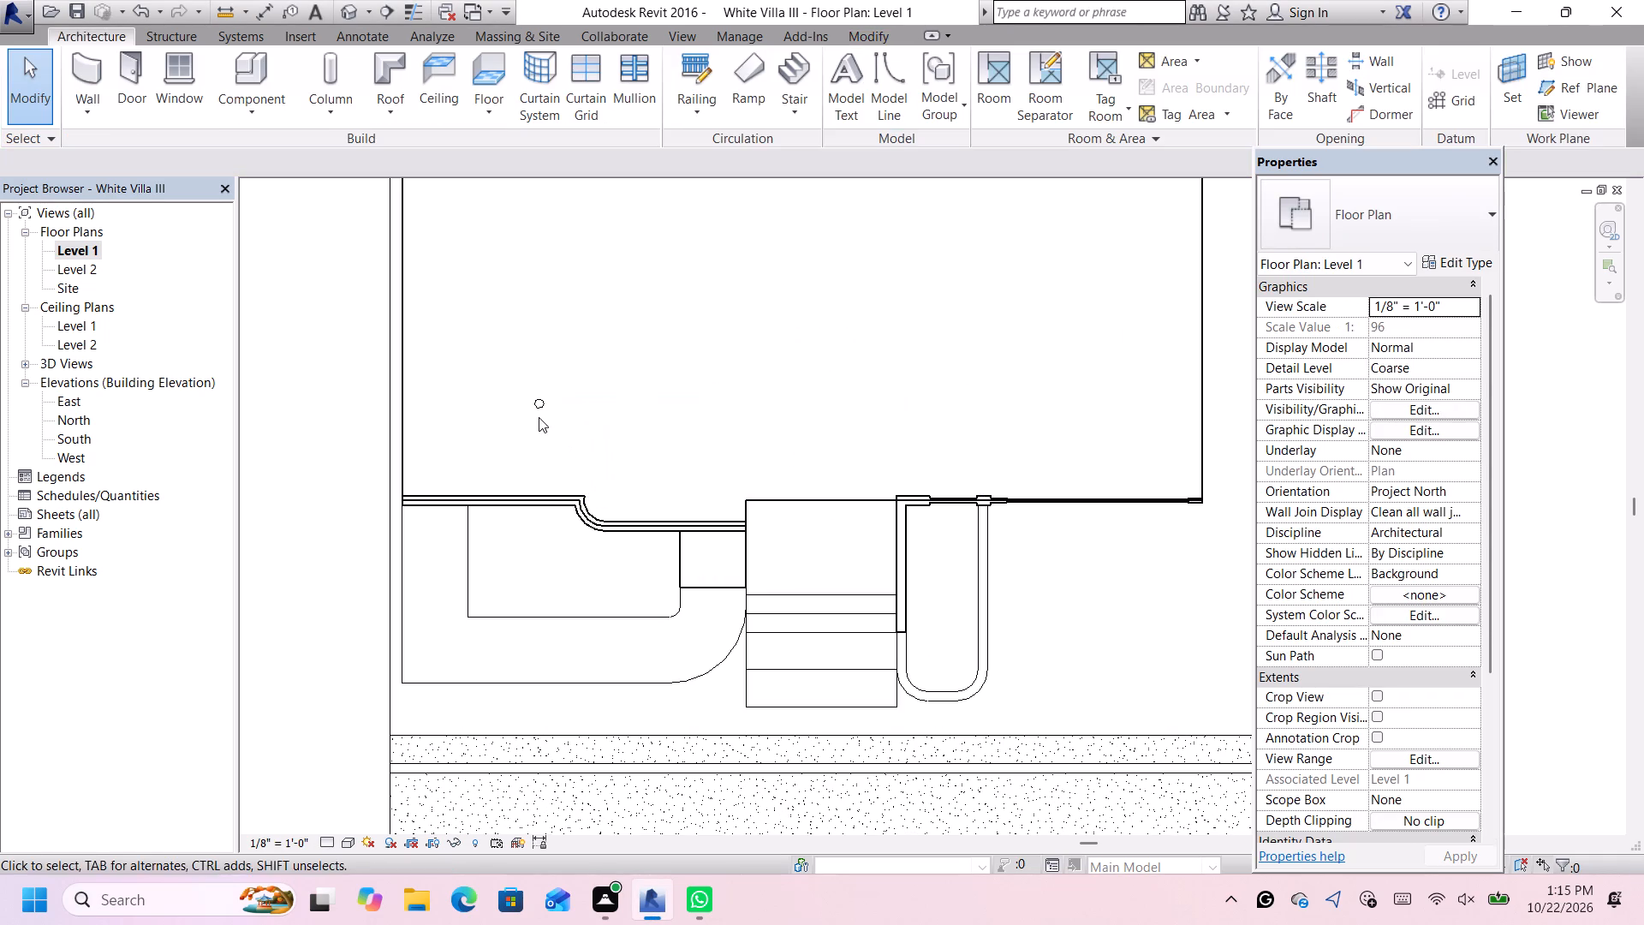
Set the base offset of the remaining 06" Diameter column, behind the curved front wall, to 30'.
left_click(541, 408)
left_click(1424, 325)
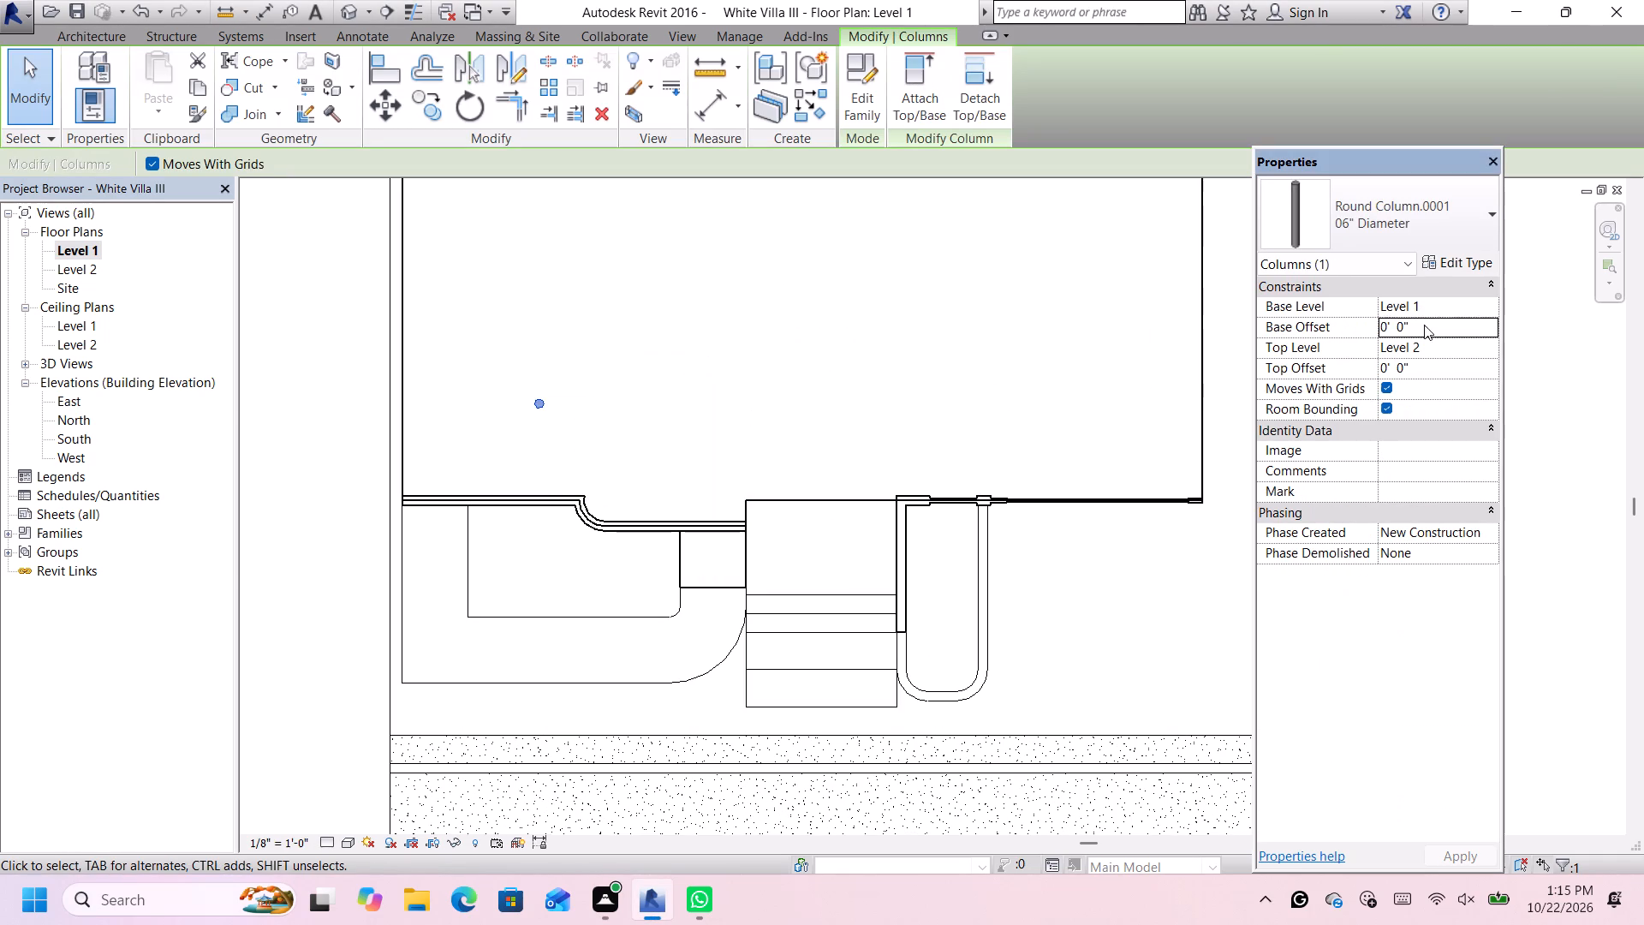
key("BackSpace")
type("39")
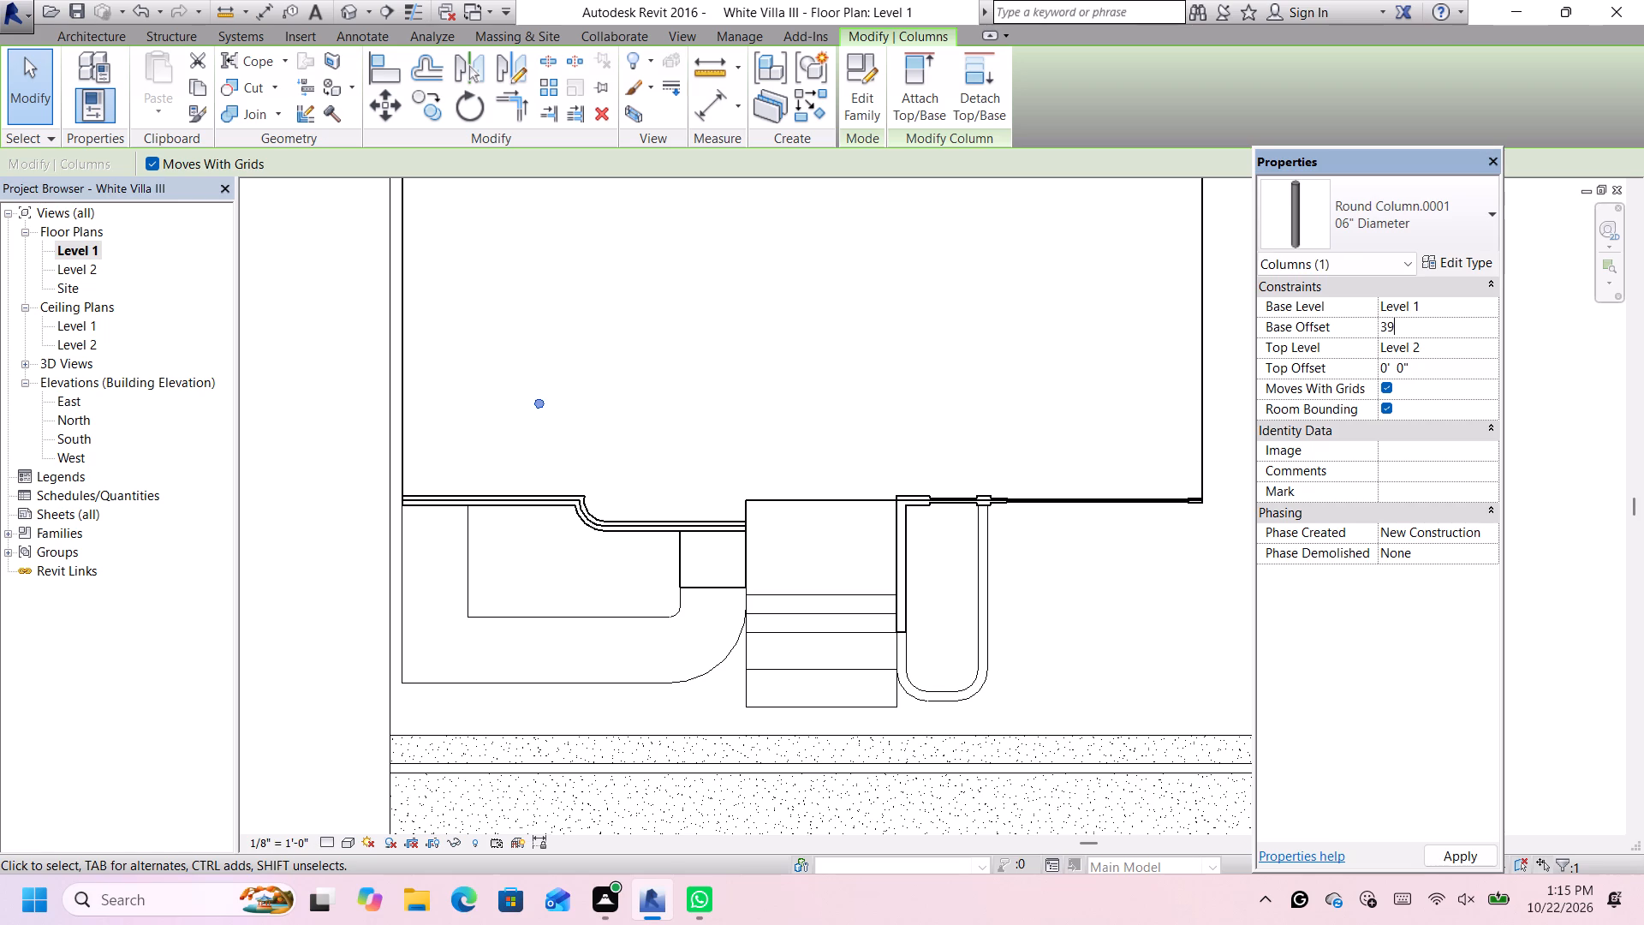
key("BackSpace")
type("0'")
key("Return")
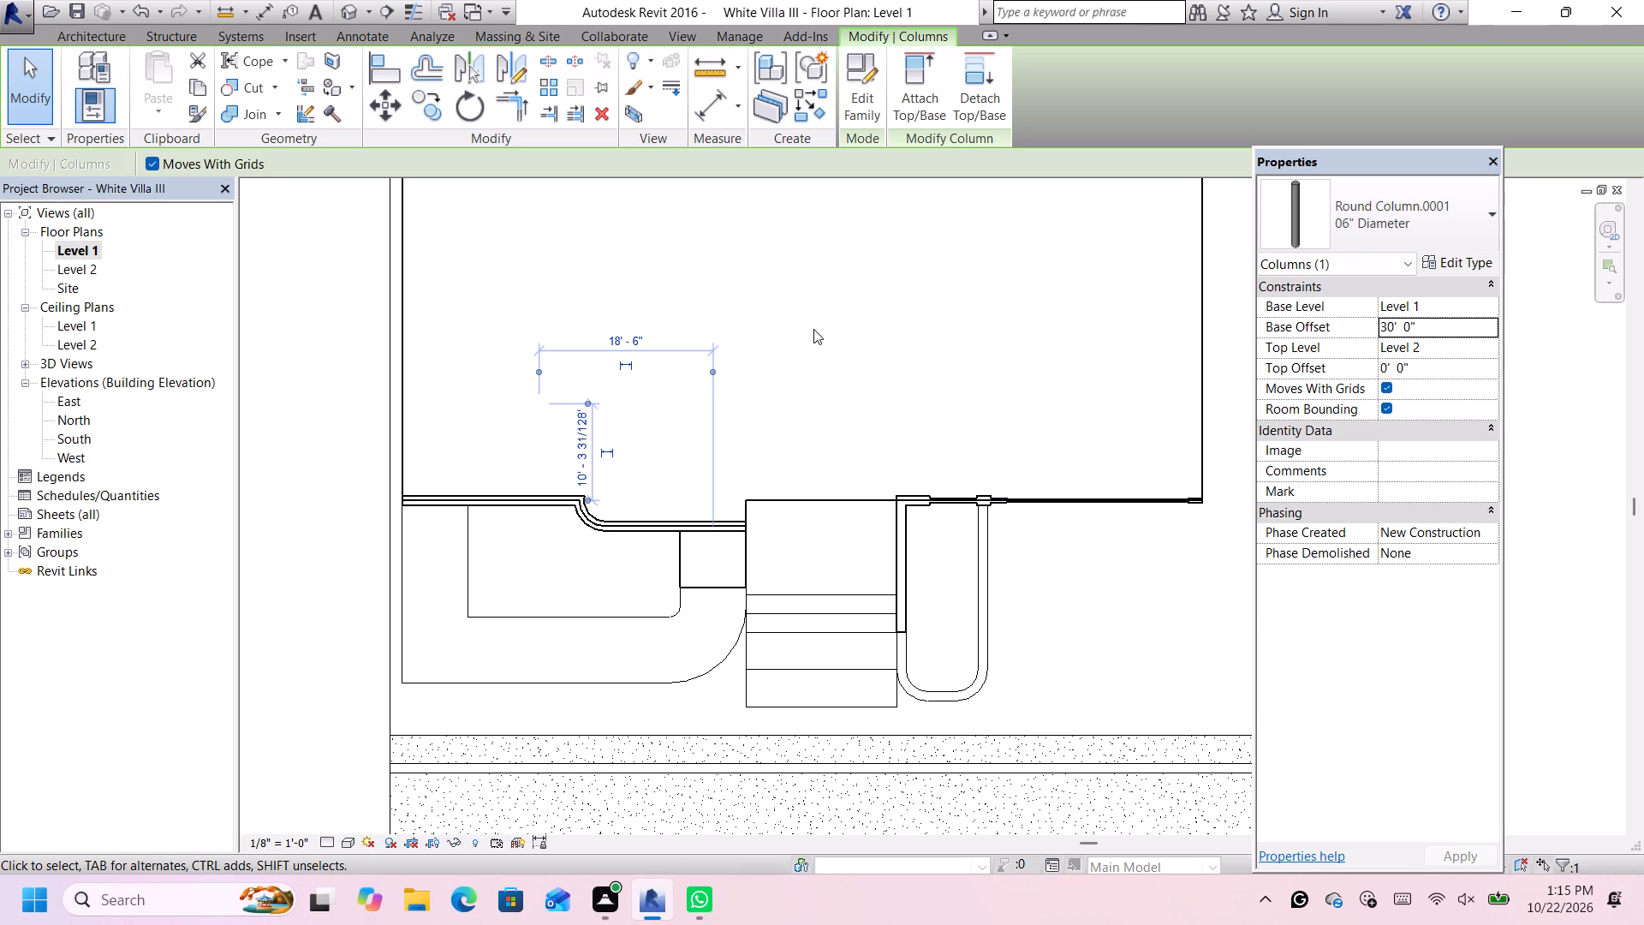
In the 3D view, change the middle of the three roof columns to the 24" Diameter type.
scroll(802, 361, "down", 5)
scroll(660, 397, "down", 3)
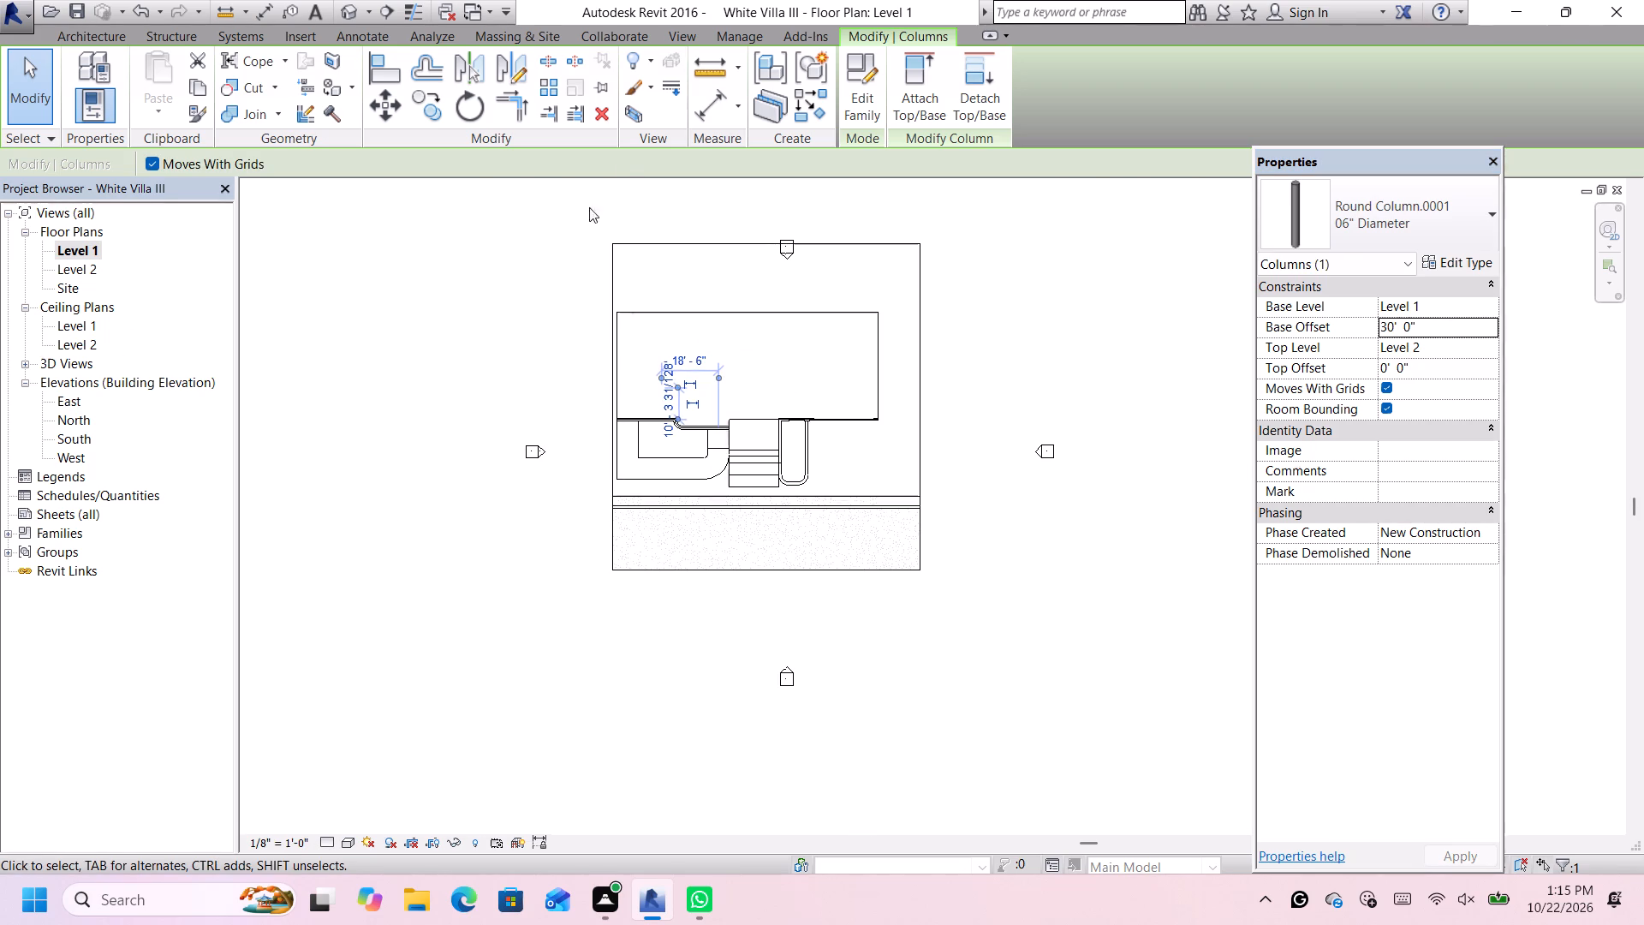
left_click(349, 5)
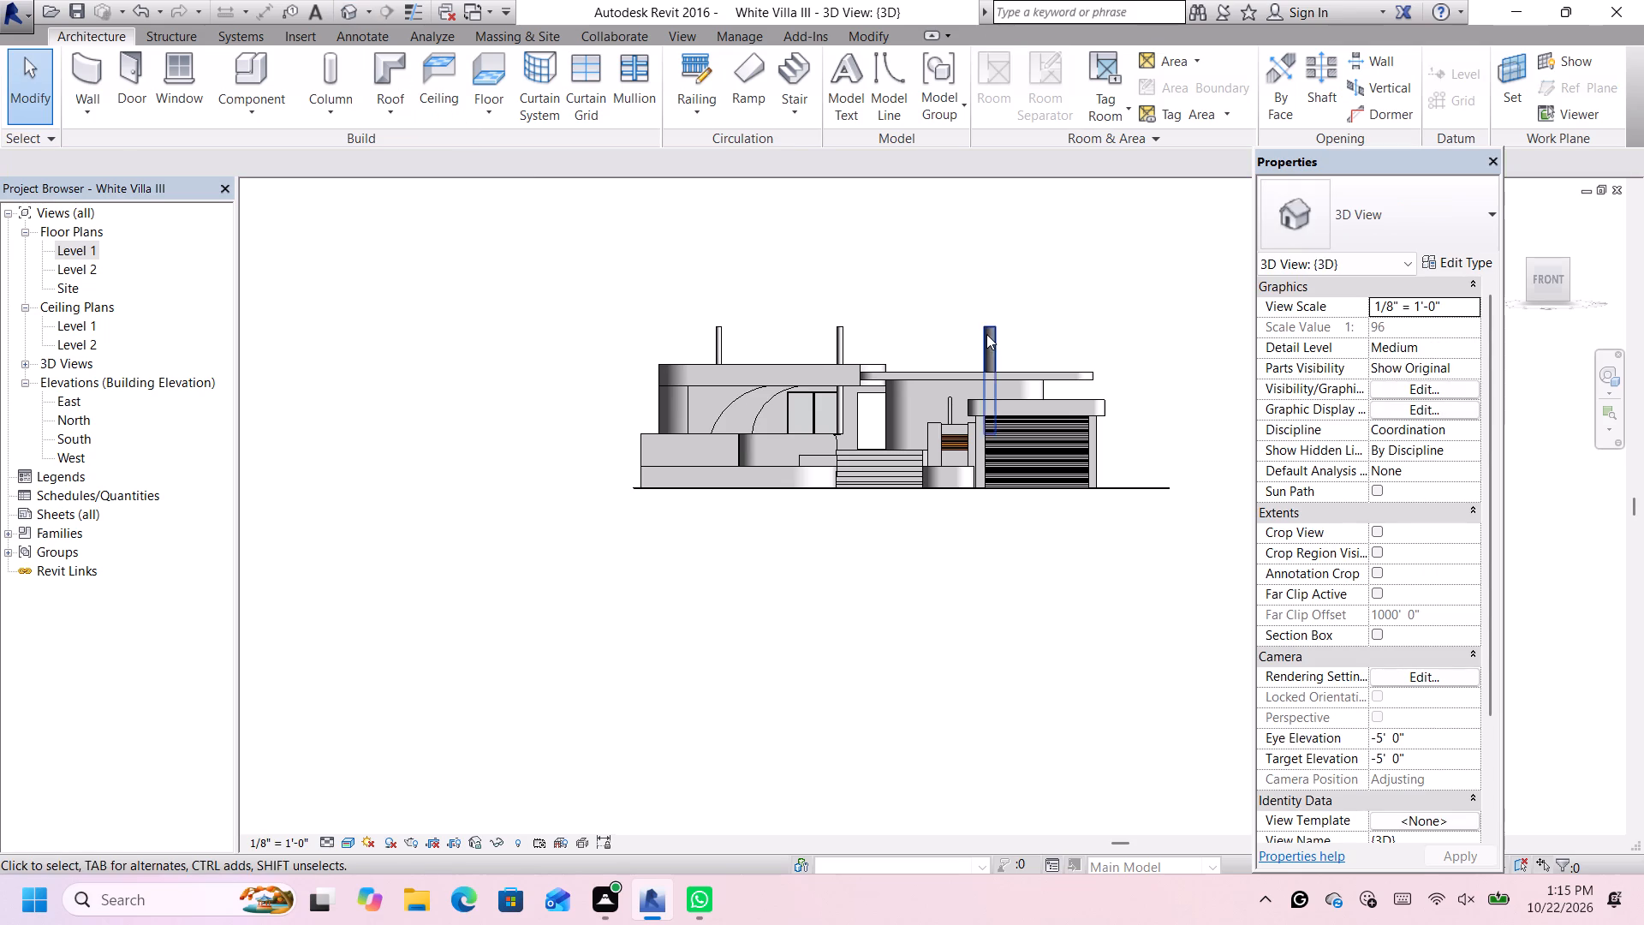
scroll(987, 334, "up", 4)
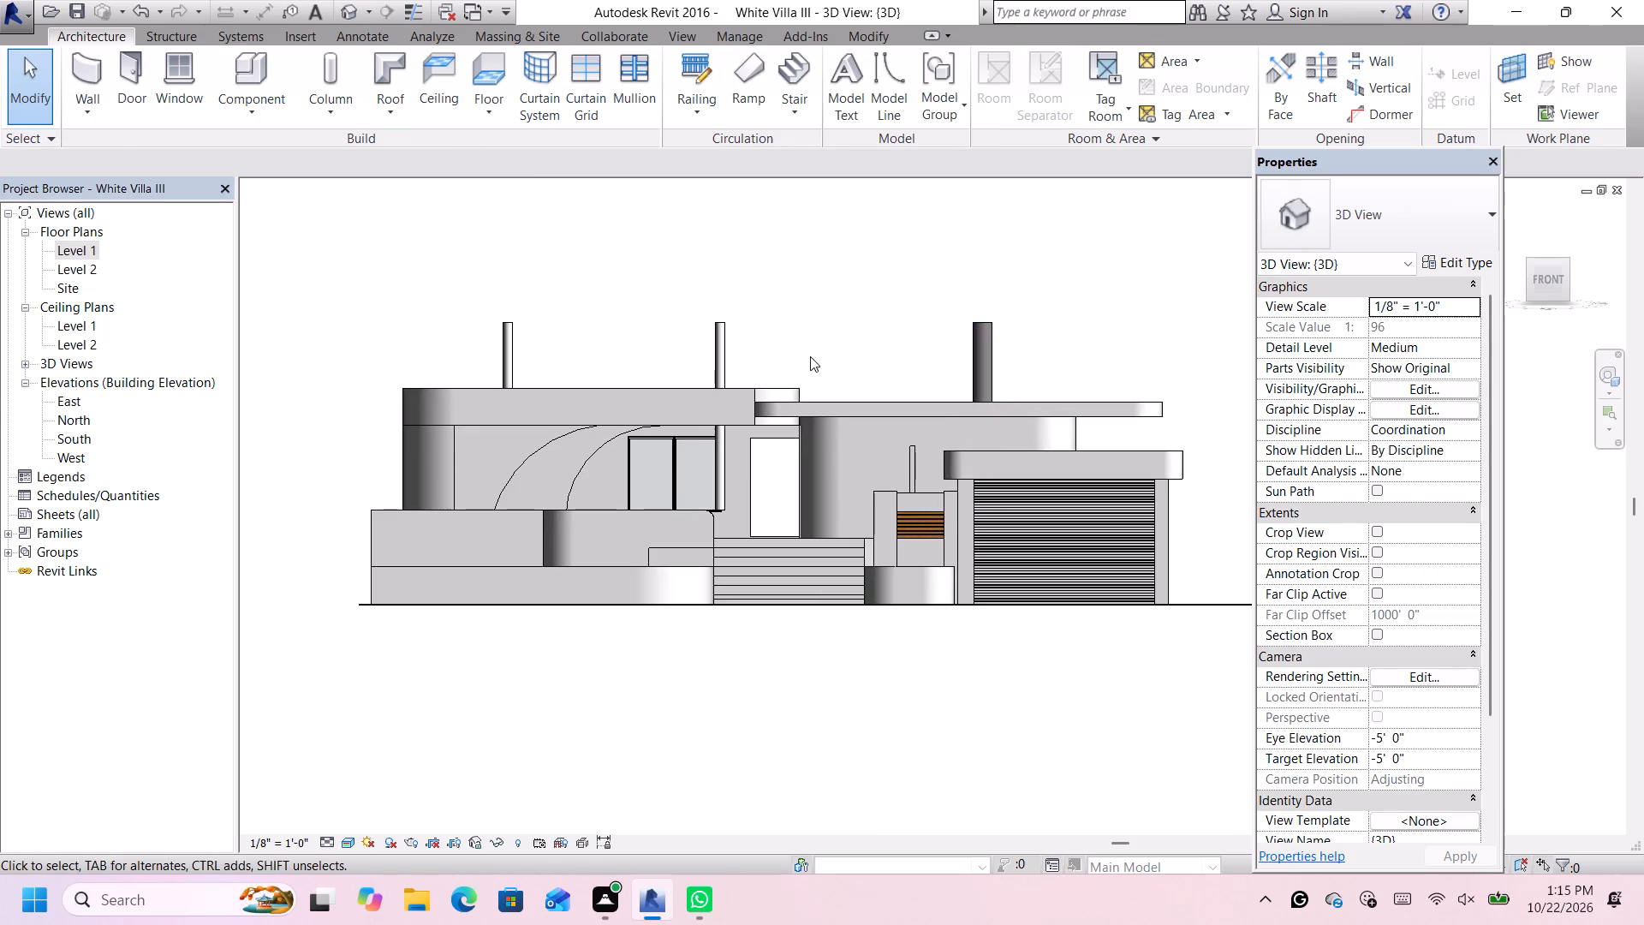
left_click(713, 366)
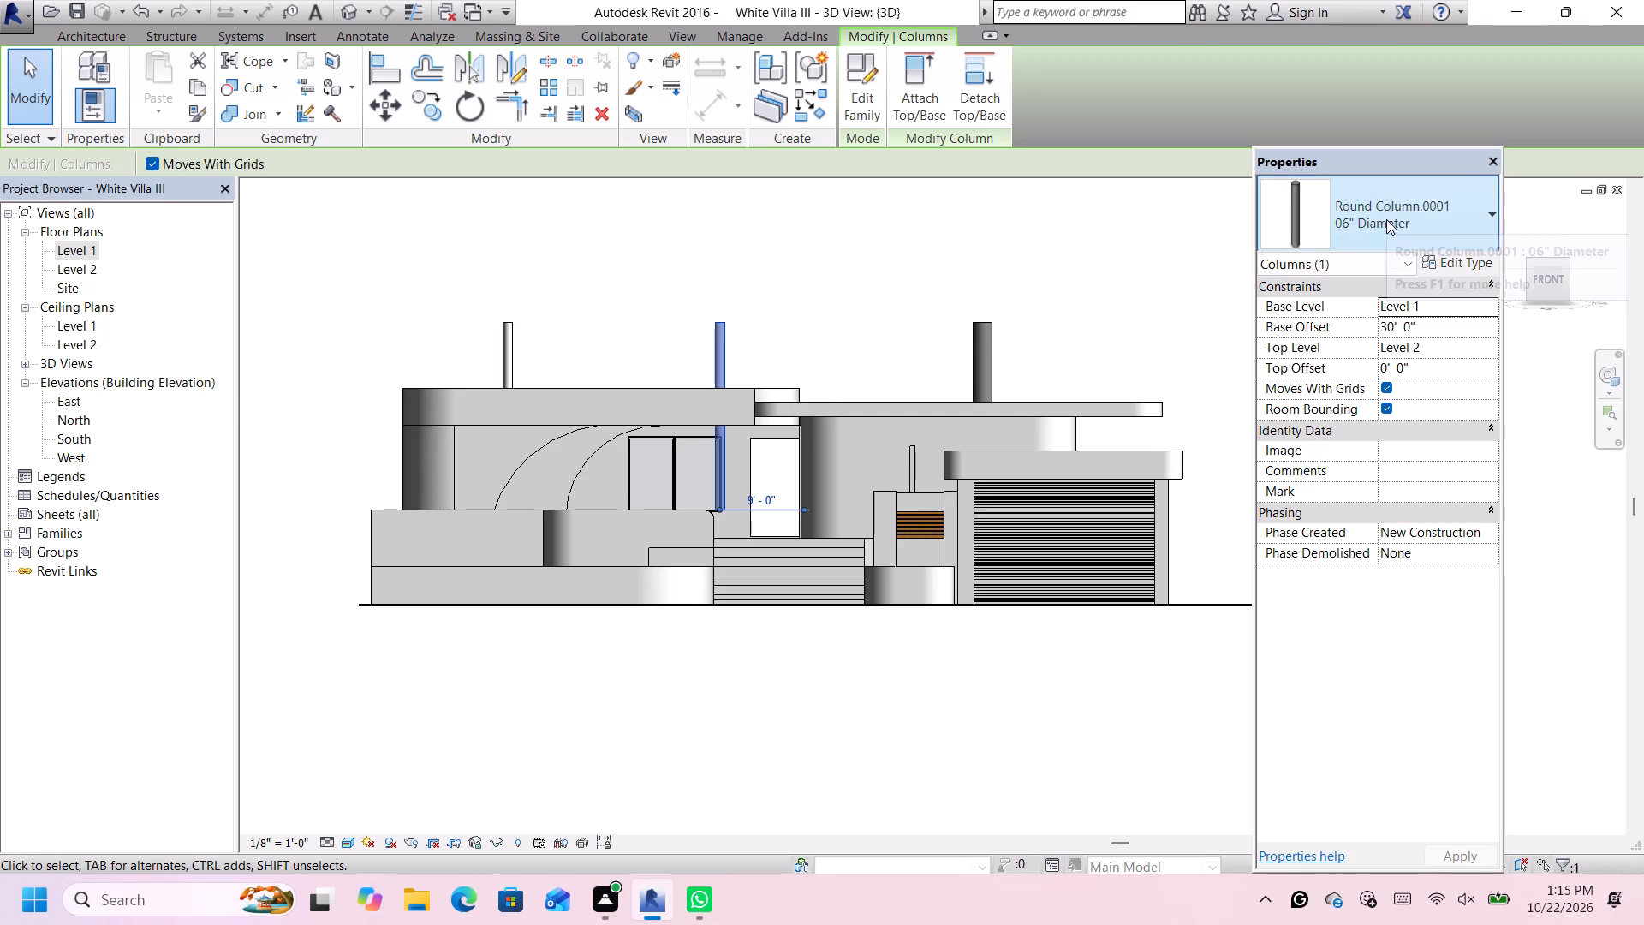
scroll(1386, 219, "up", 1)
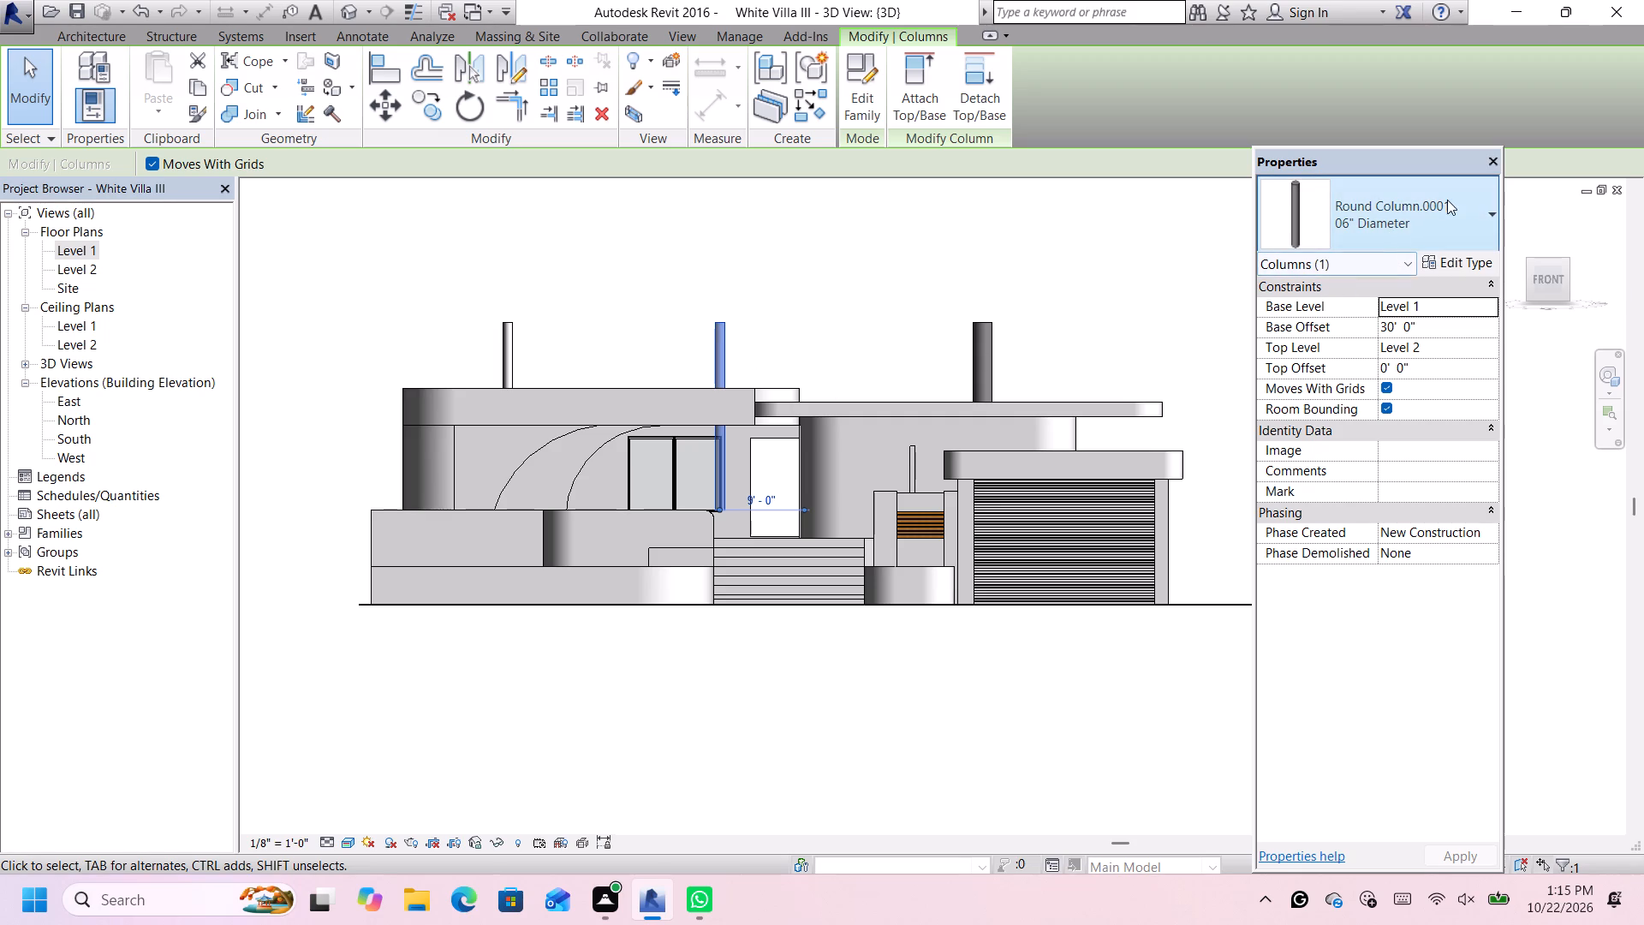
left_click(1483, 206)
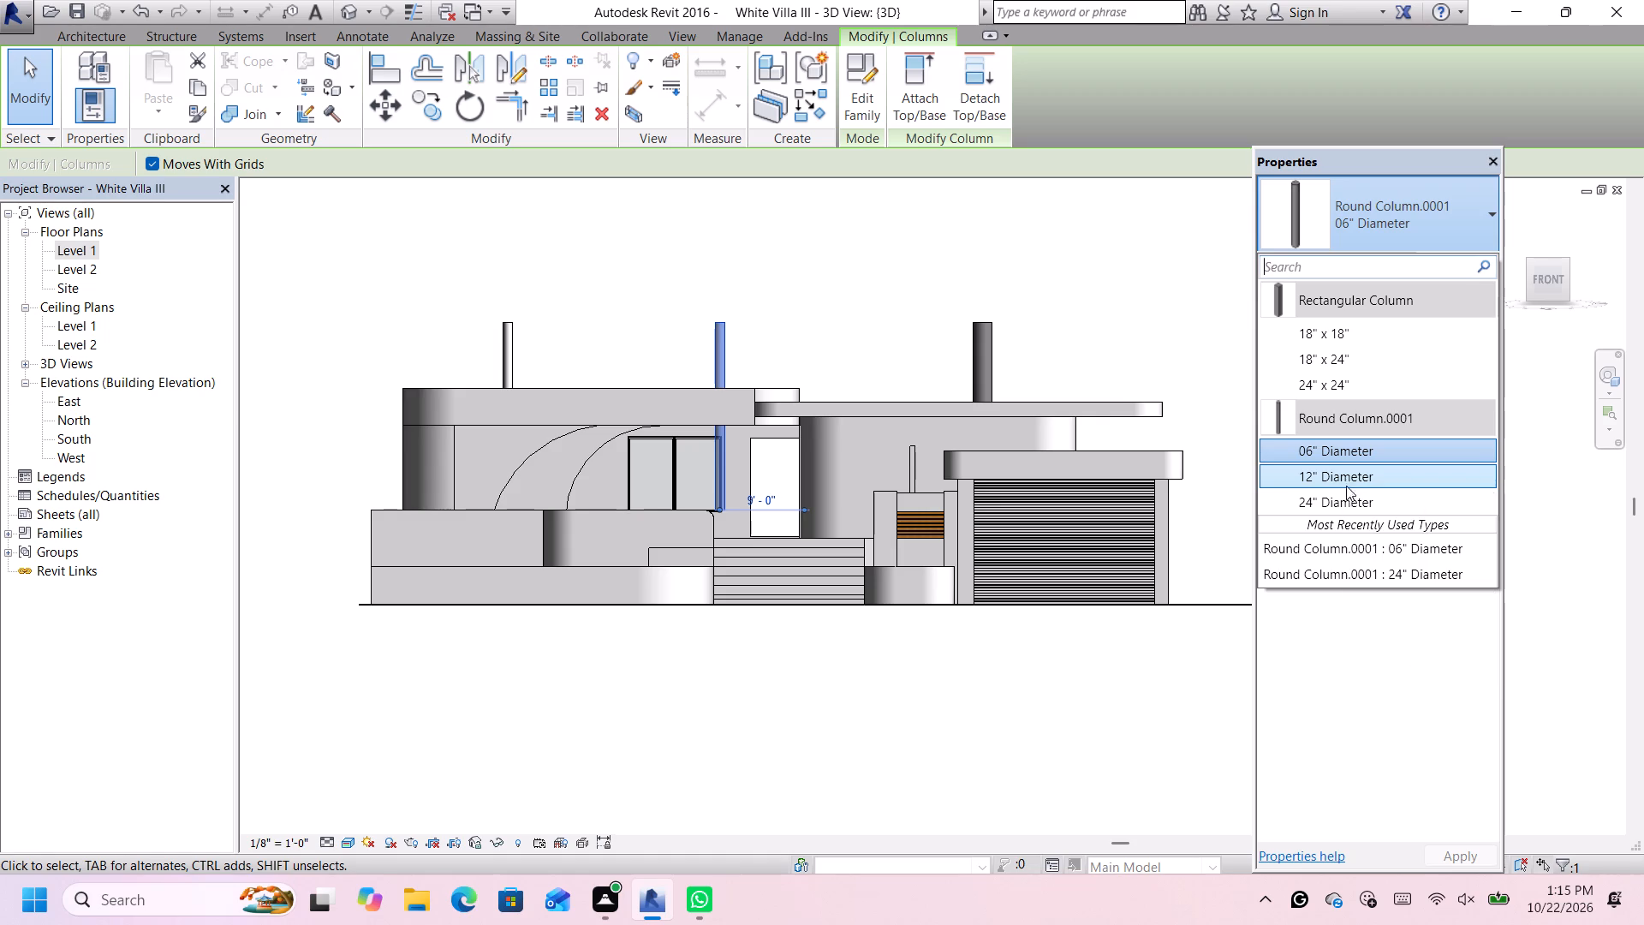
left_click(1339, 496)
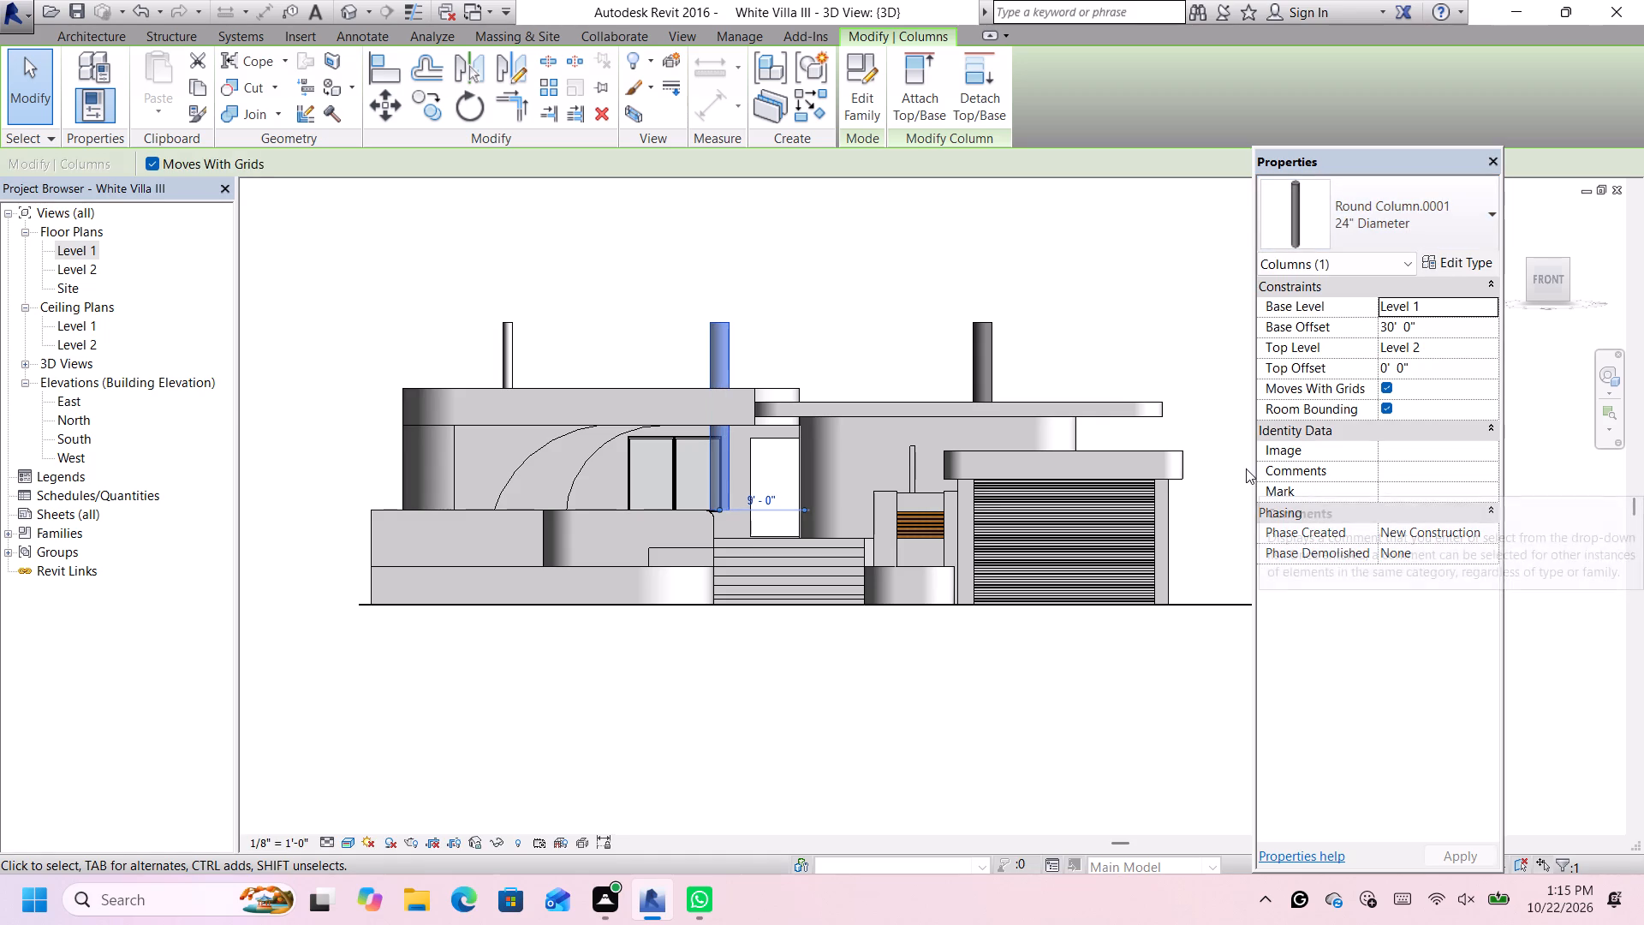
Edit the 24" Diameter round column type and set its Diameter to 1'.
left_click(1437, 266)
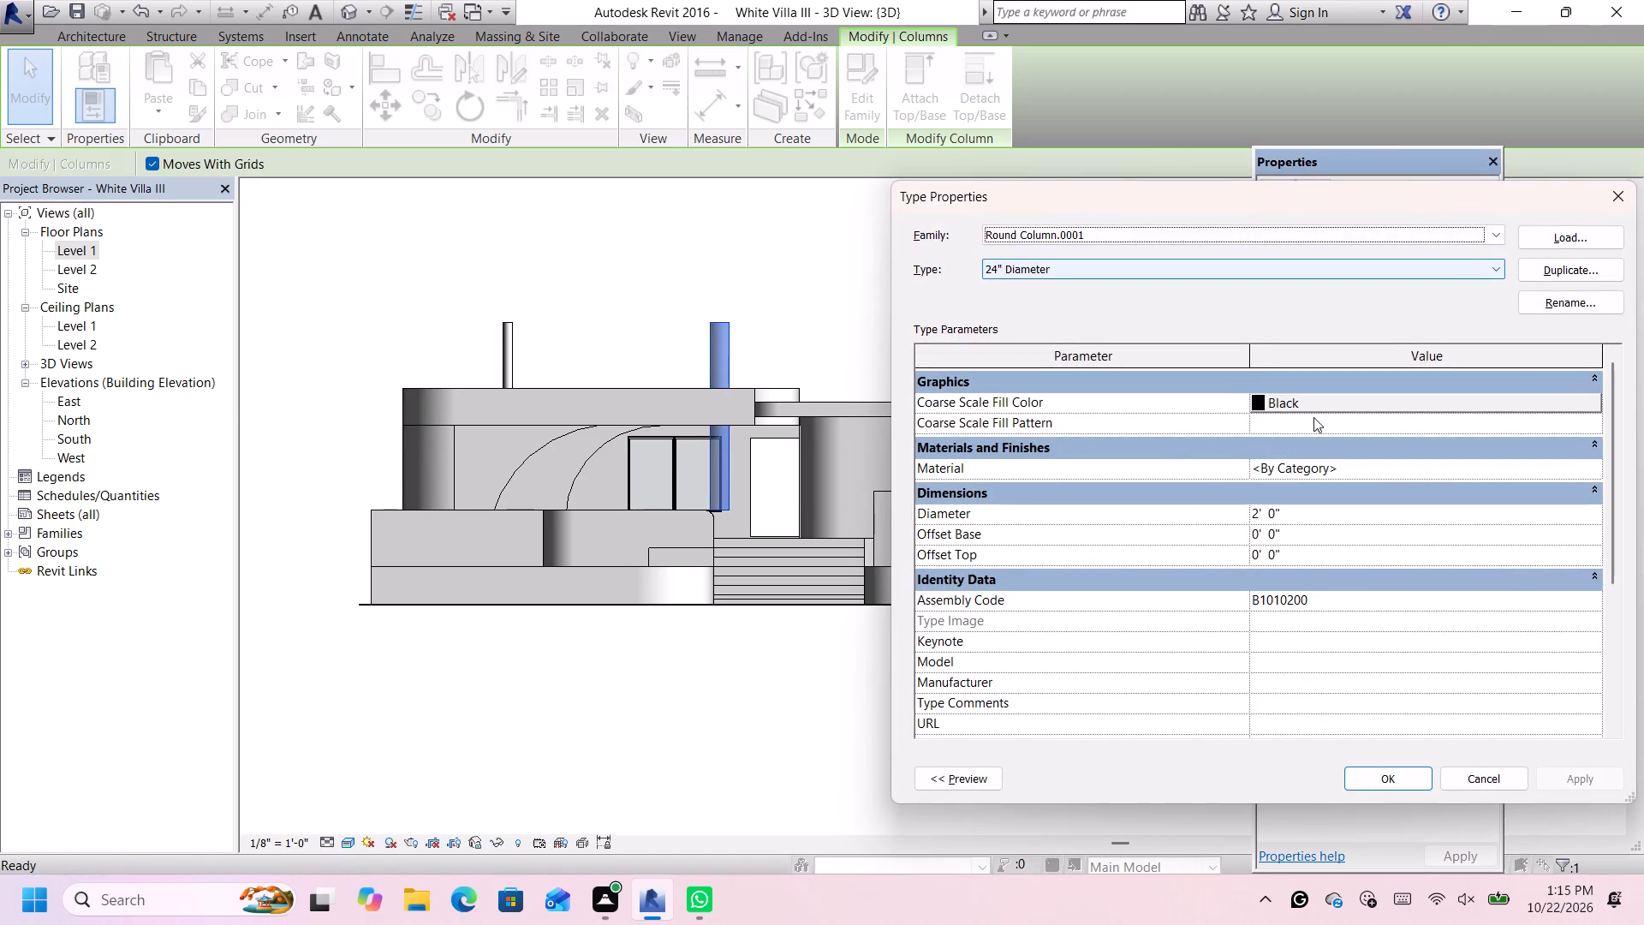
left_click(1305, 515)
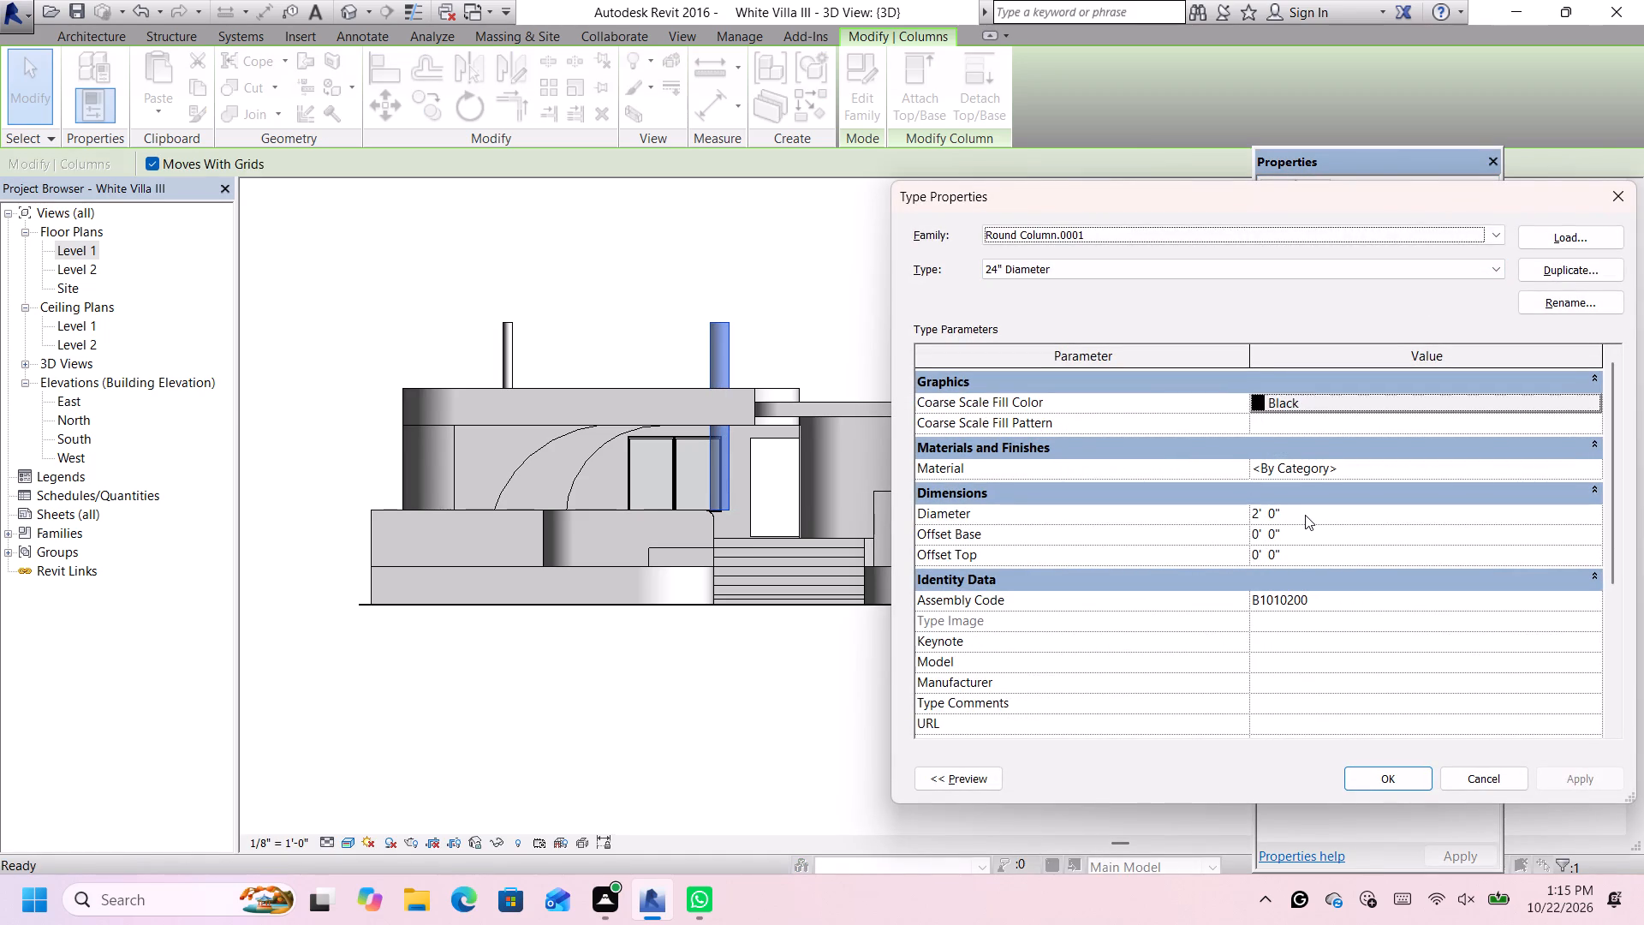
key("BackSpace")
type("1'")
key("Return")
left_click(1400, 780)
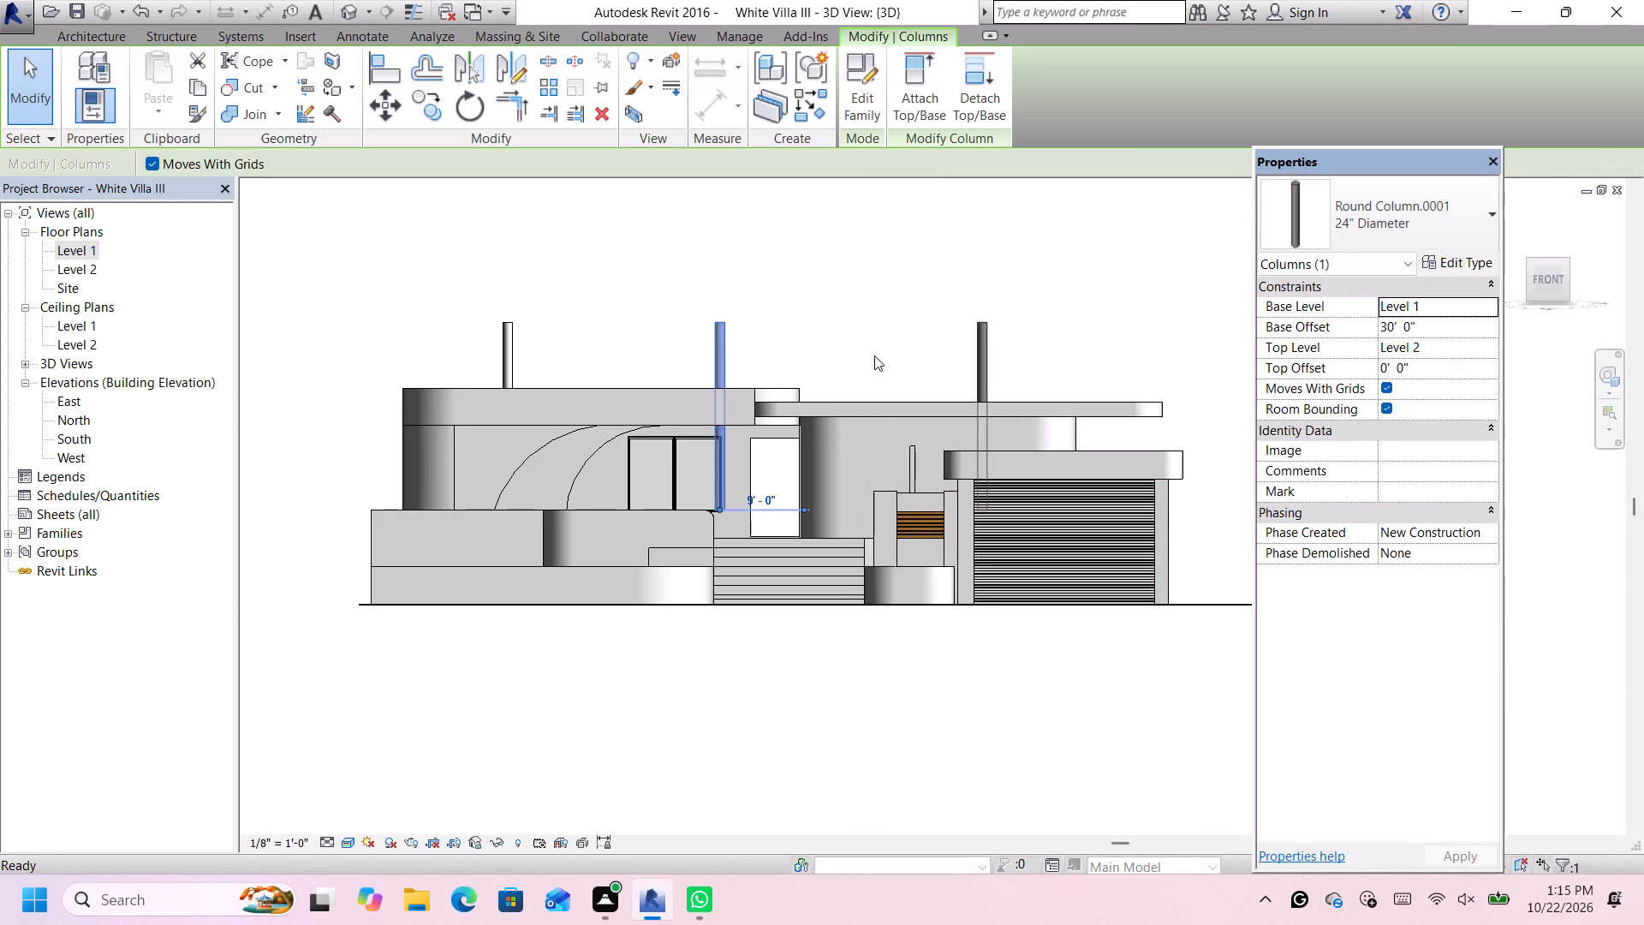
Examine the roof columns and the type parameters of the middle column's 24" Diameter round column type.
scroll(643, 359, "up", 1)
left_click(1032, 367)
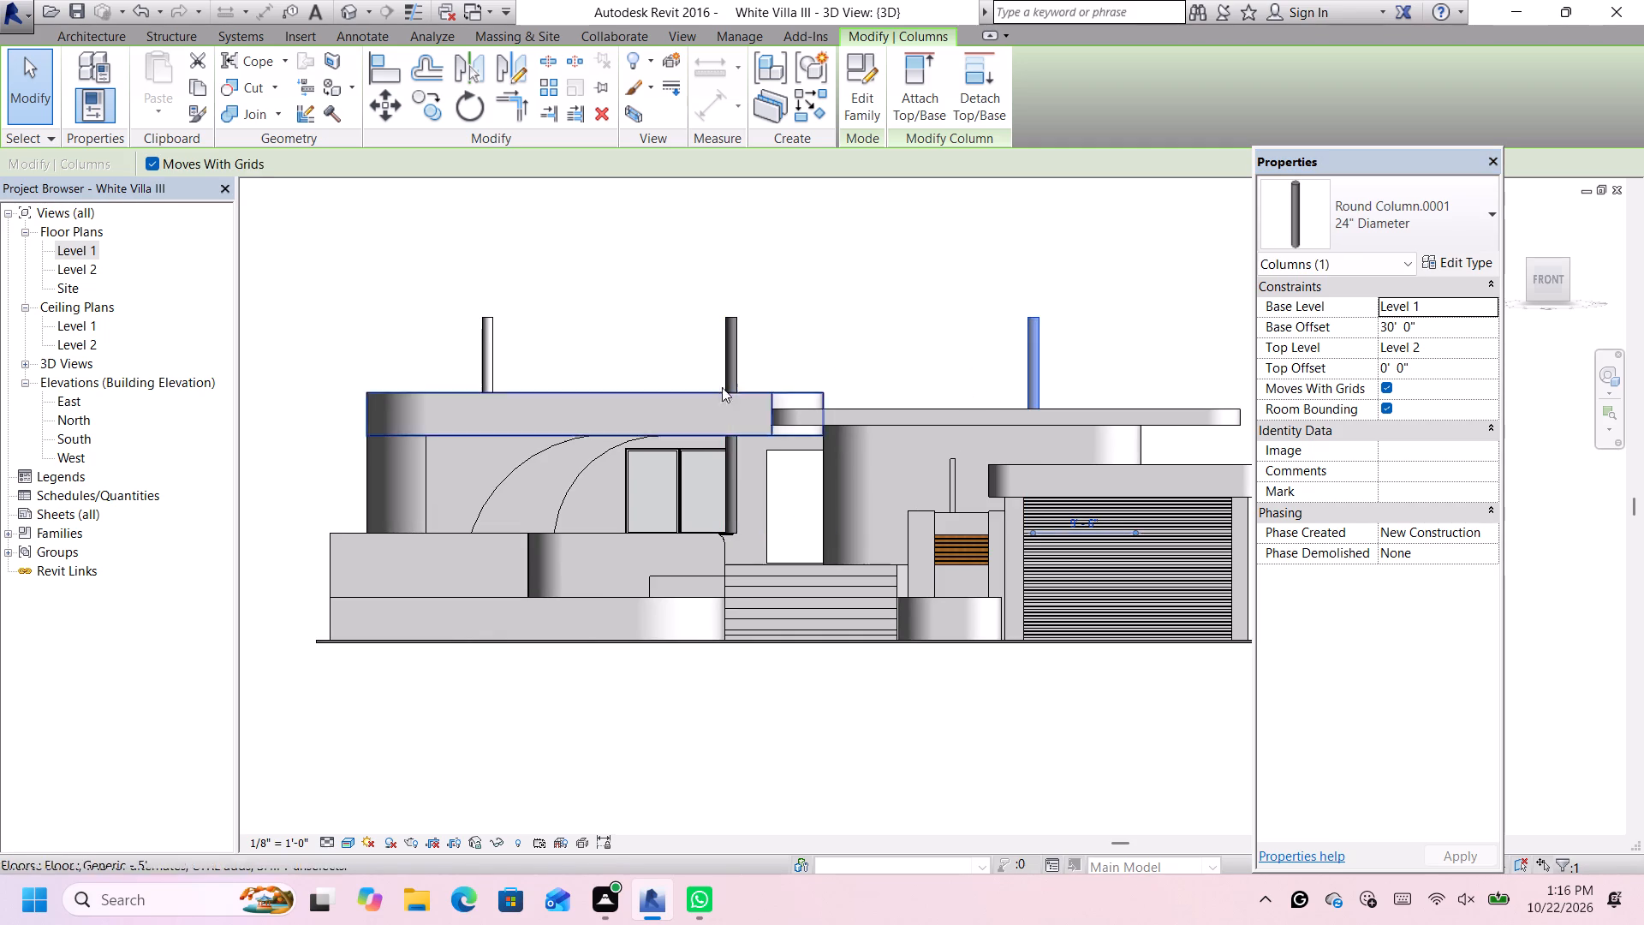
left_click(735, 348)
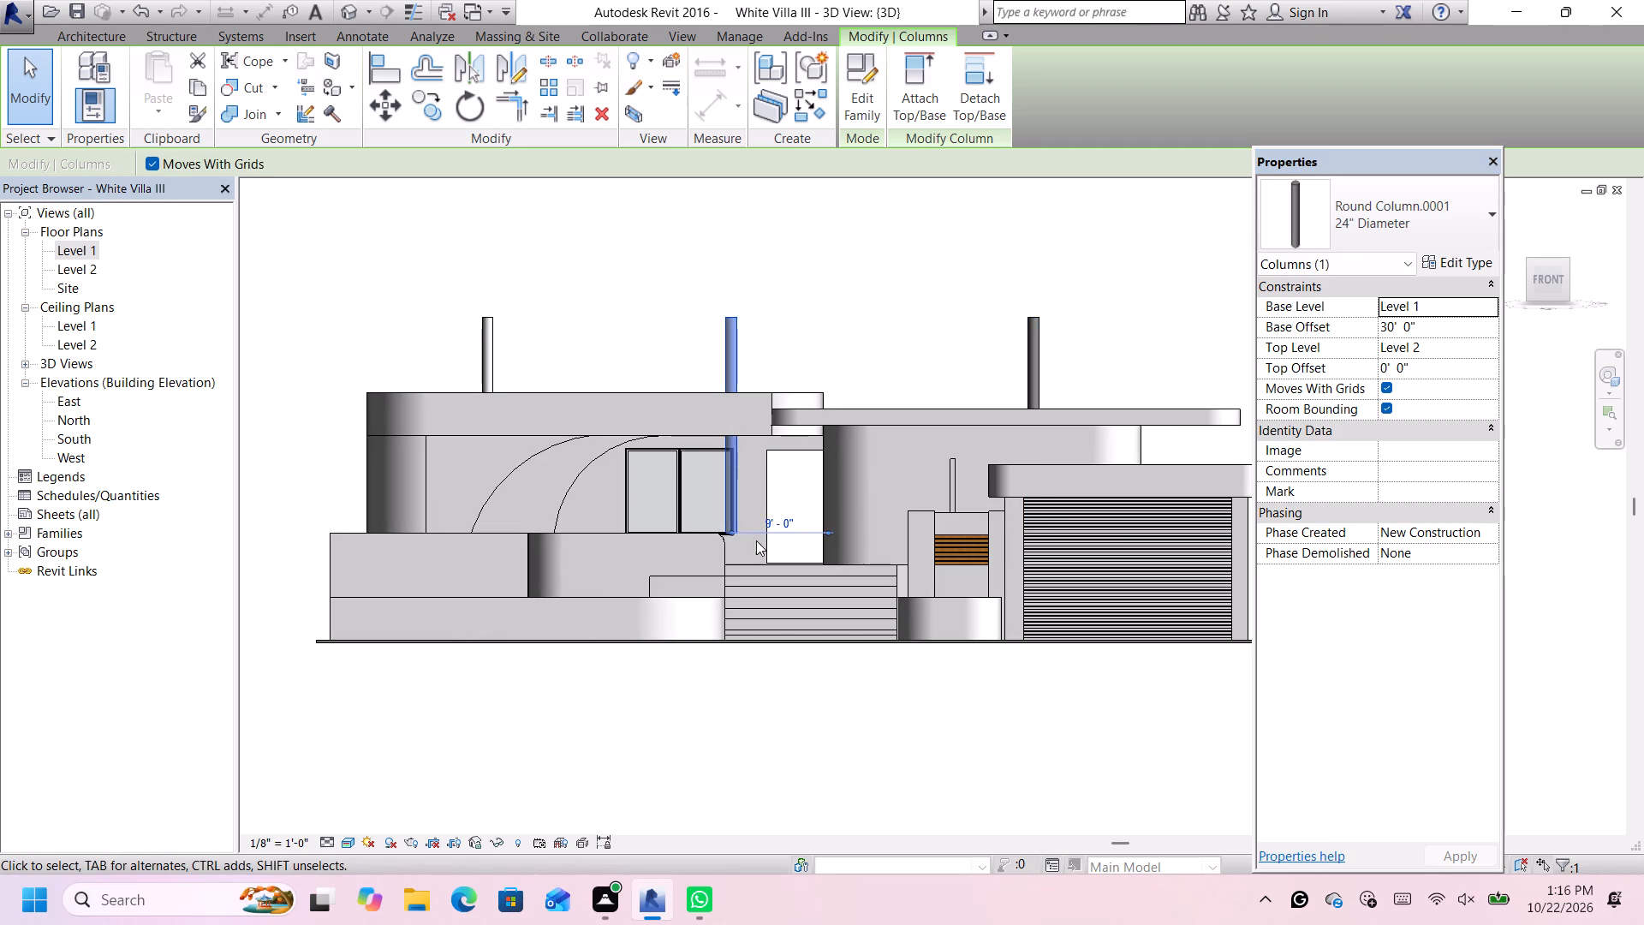
scroll(728, 533, "down", 4)
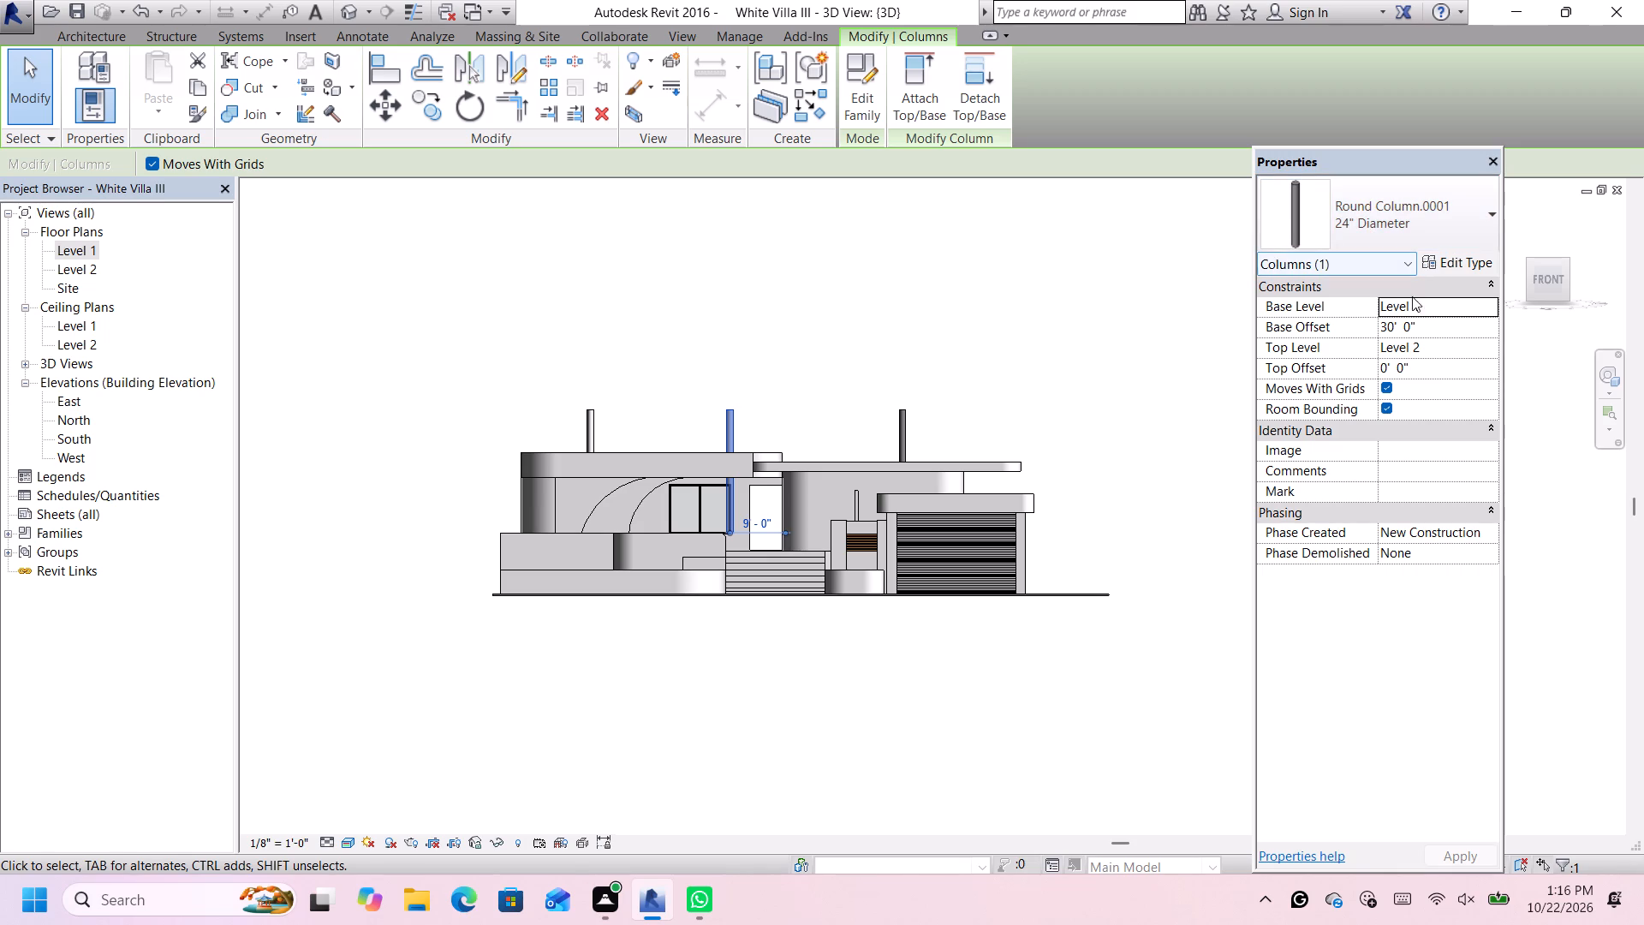
left_click(1450, 265)
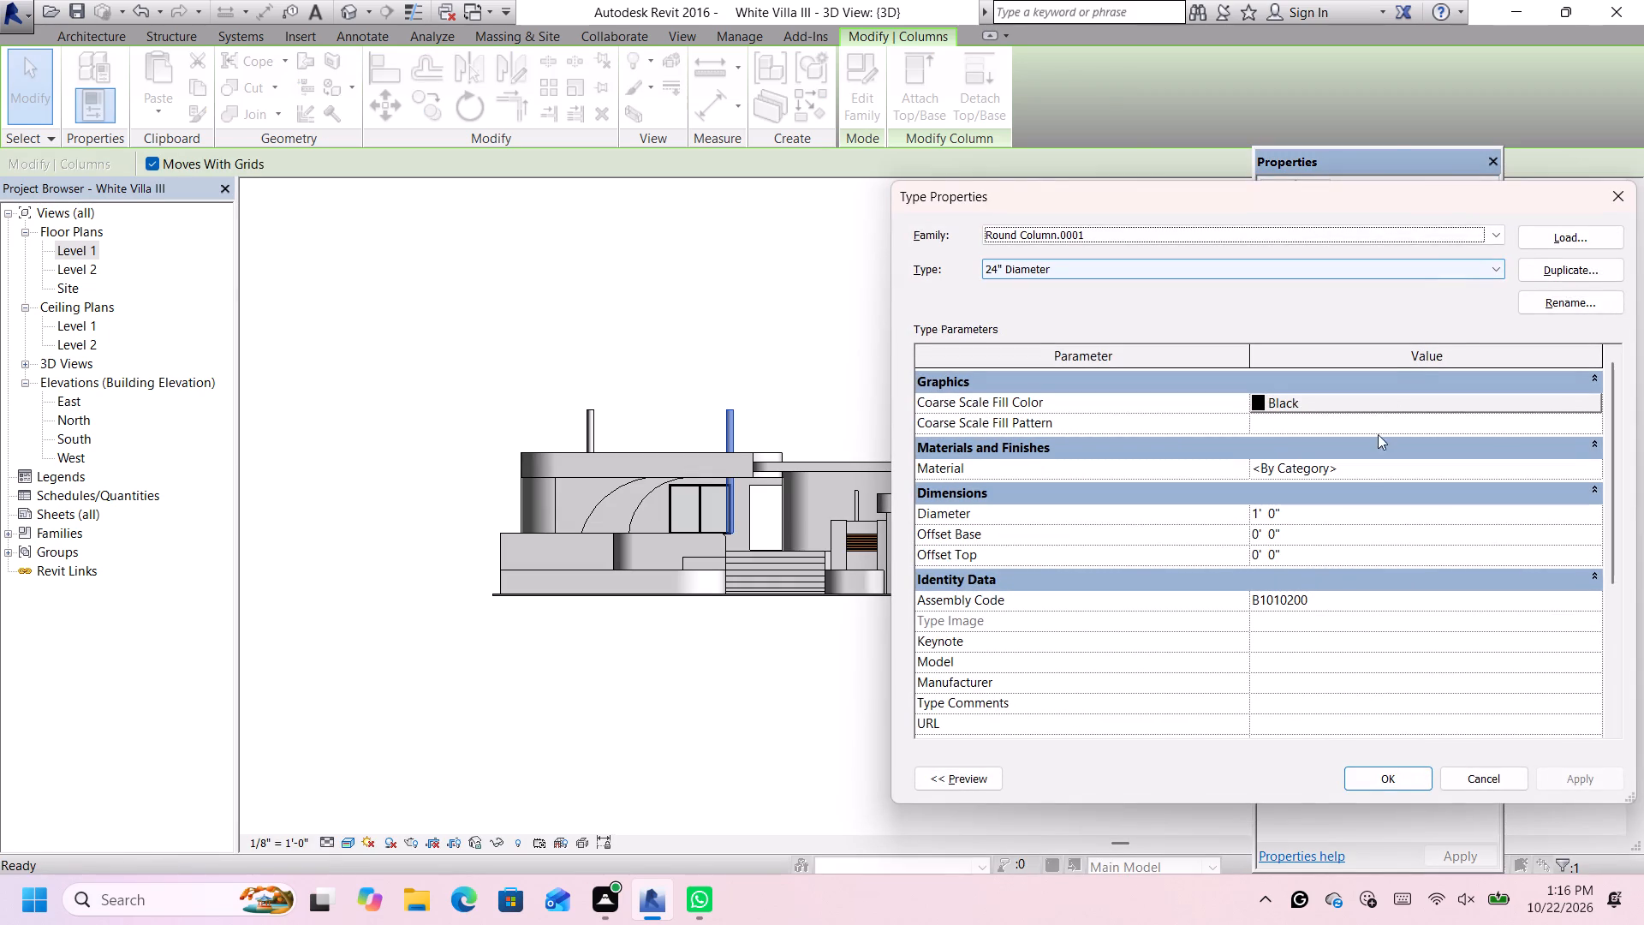
scroll(1311, 546, "down", 5)
scroll(1311, 546, "up", 2)
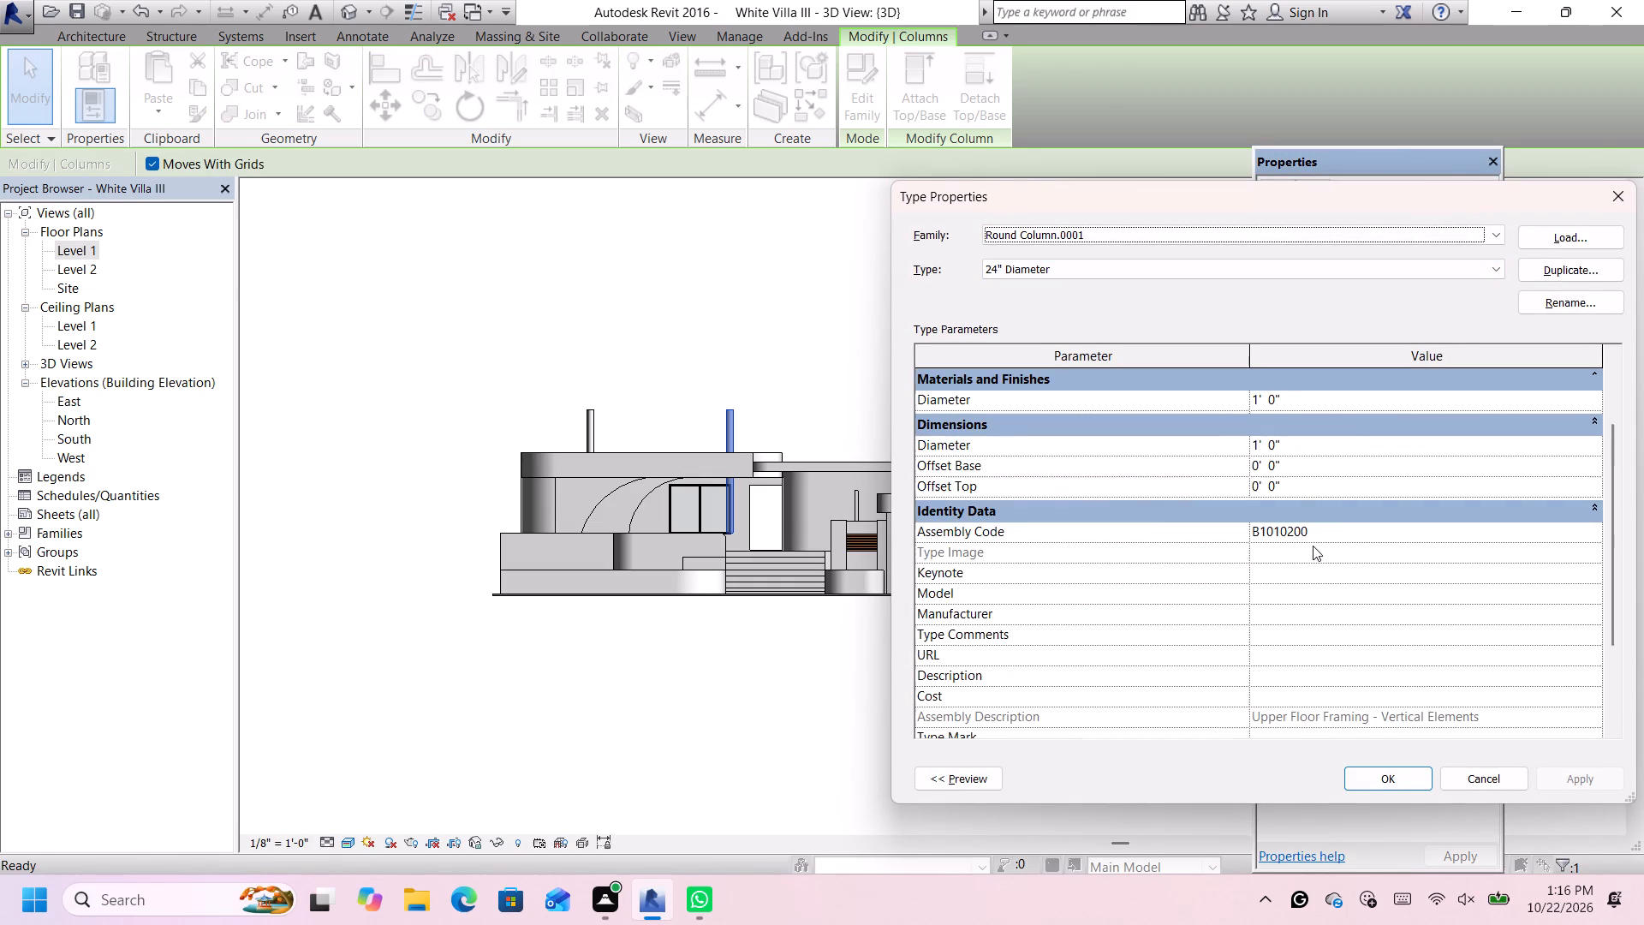
scroll(1331, 516, "up", 2)
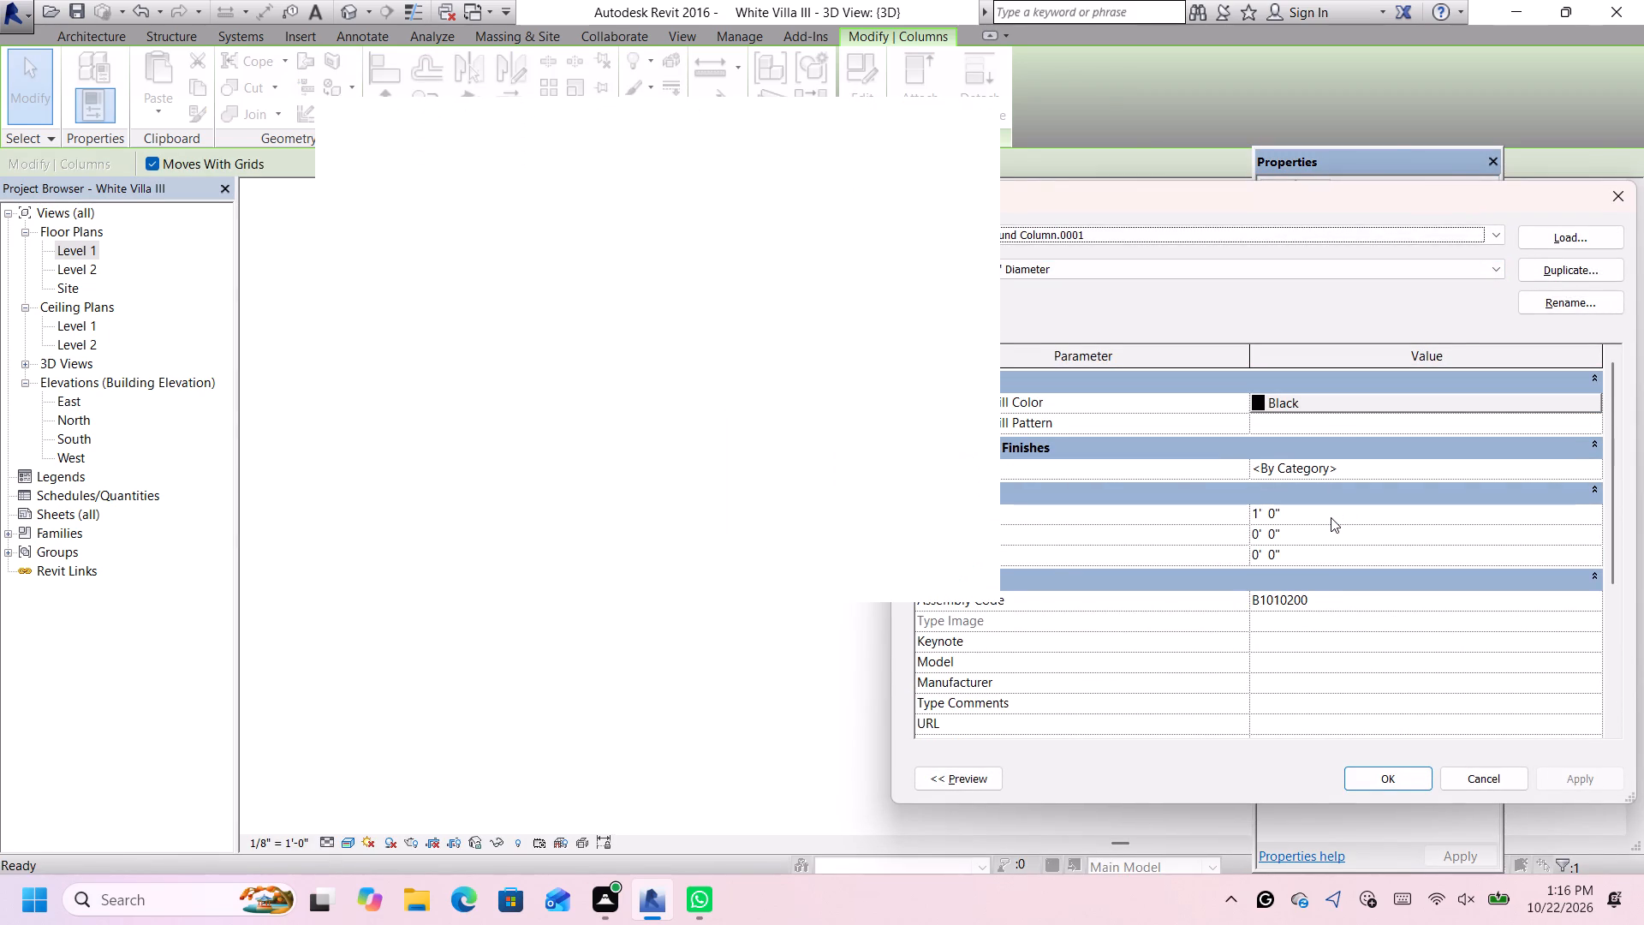
scroll(1331, 517, "down", 1)
left_click(956, 128)
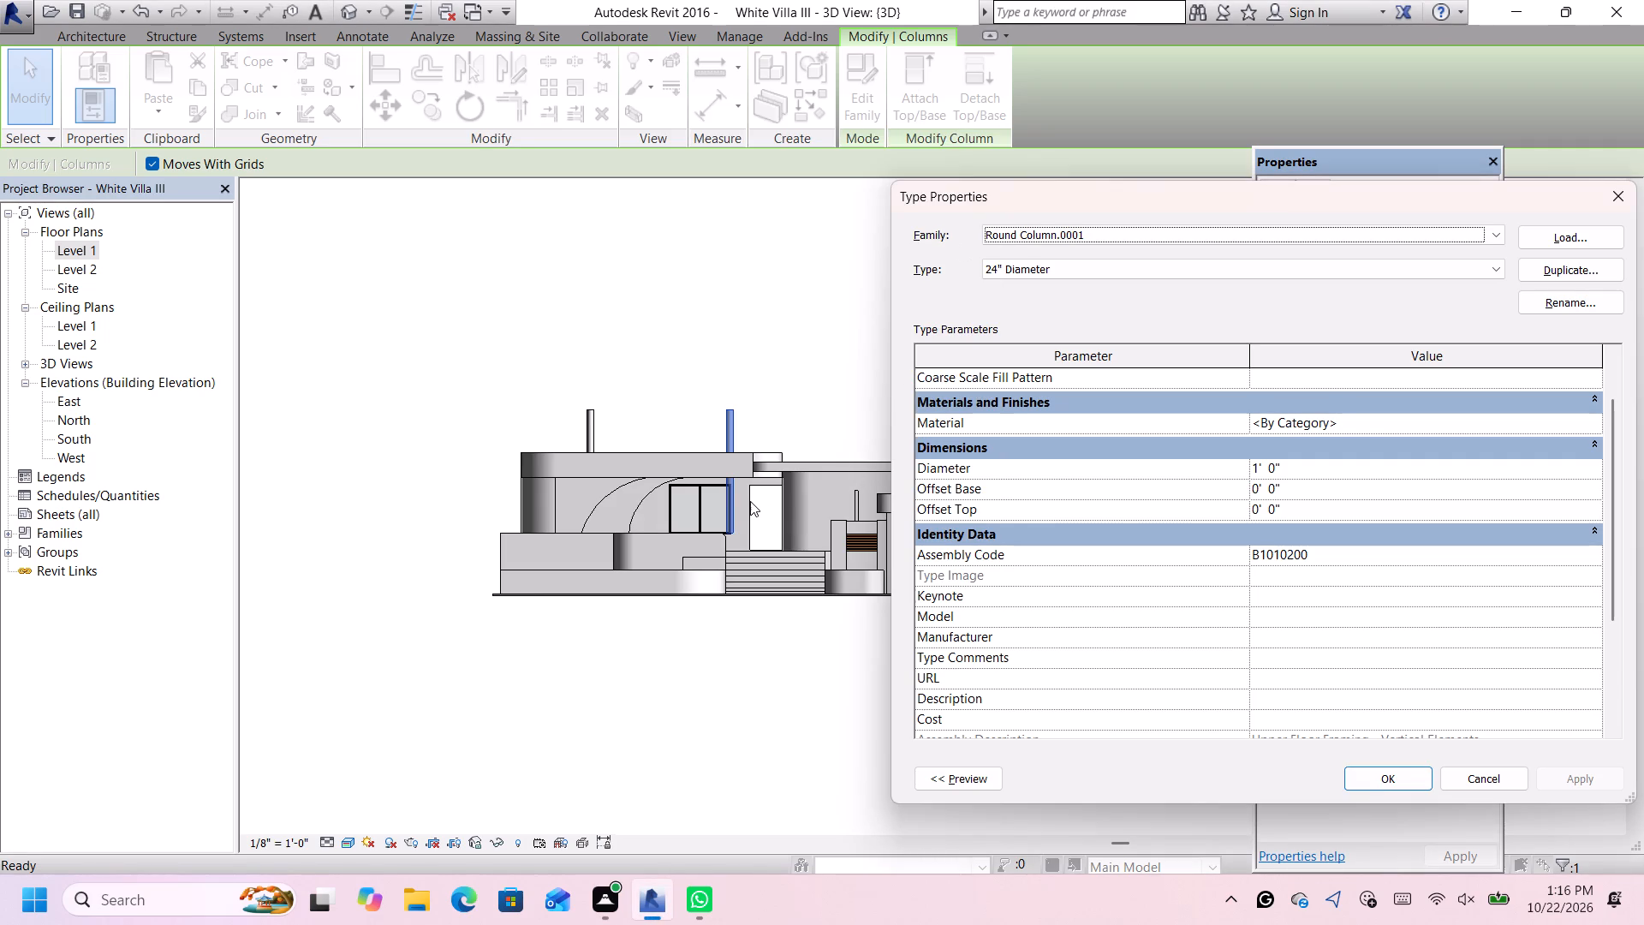
scroll(750, 501, "up", 2)
scroll(736, 385, "down", 3)
left_click(590, 434)
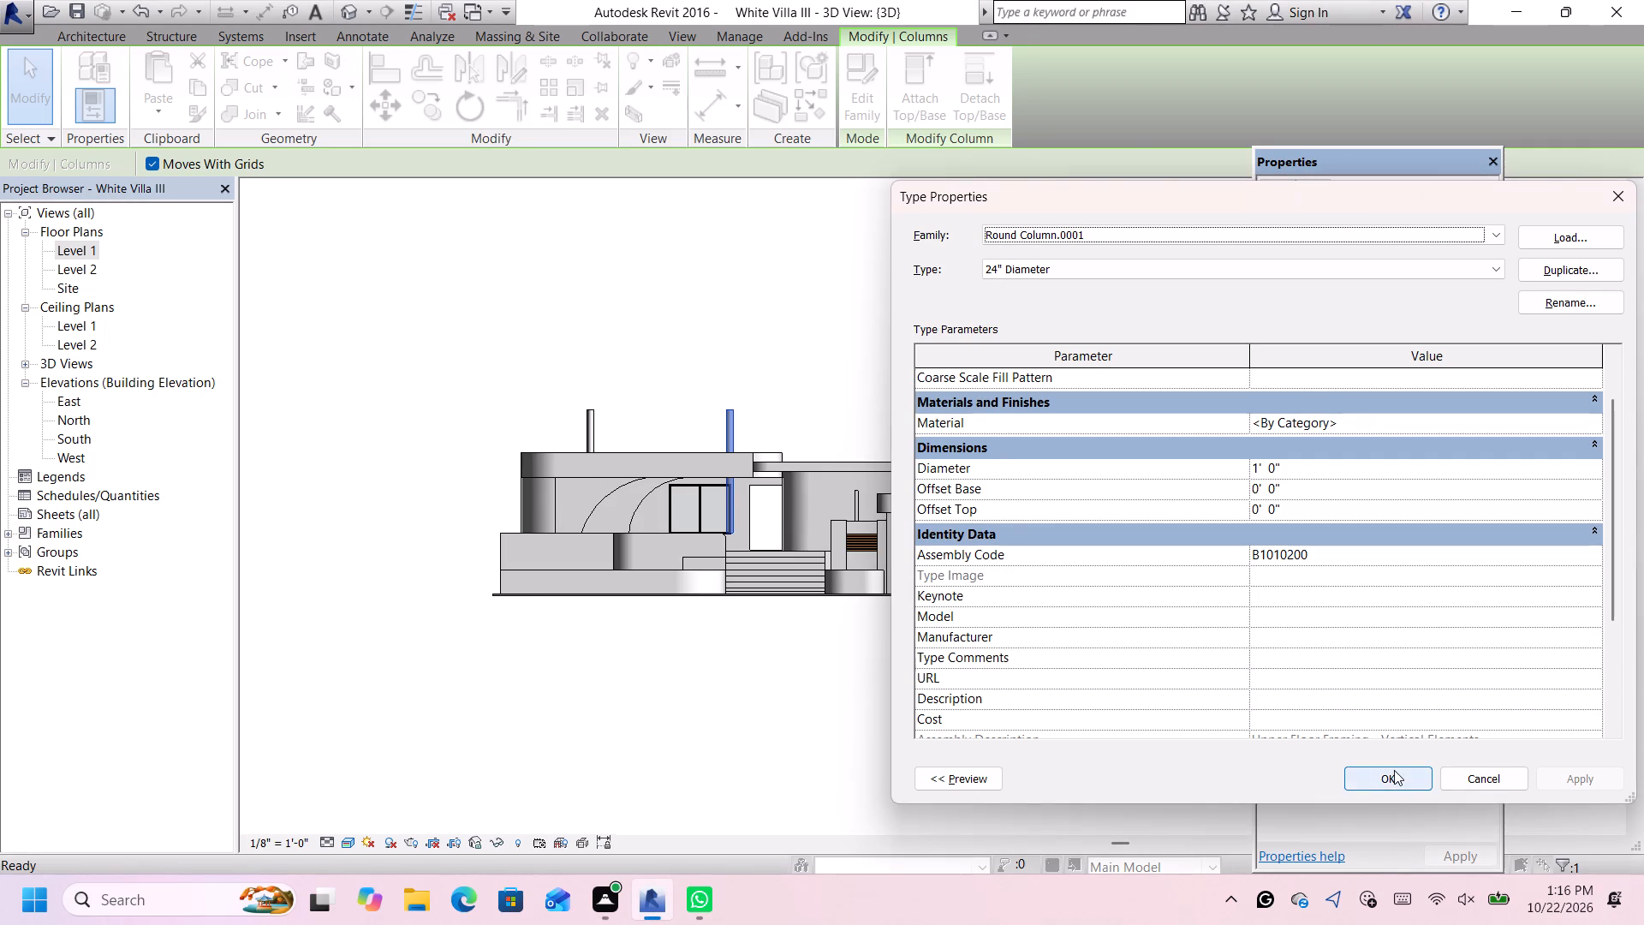
left_click(1394, 771)
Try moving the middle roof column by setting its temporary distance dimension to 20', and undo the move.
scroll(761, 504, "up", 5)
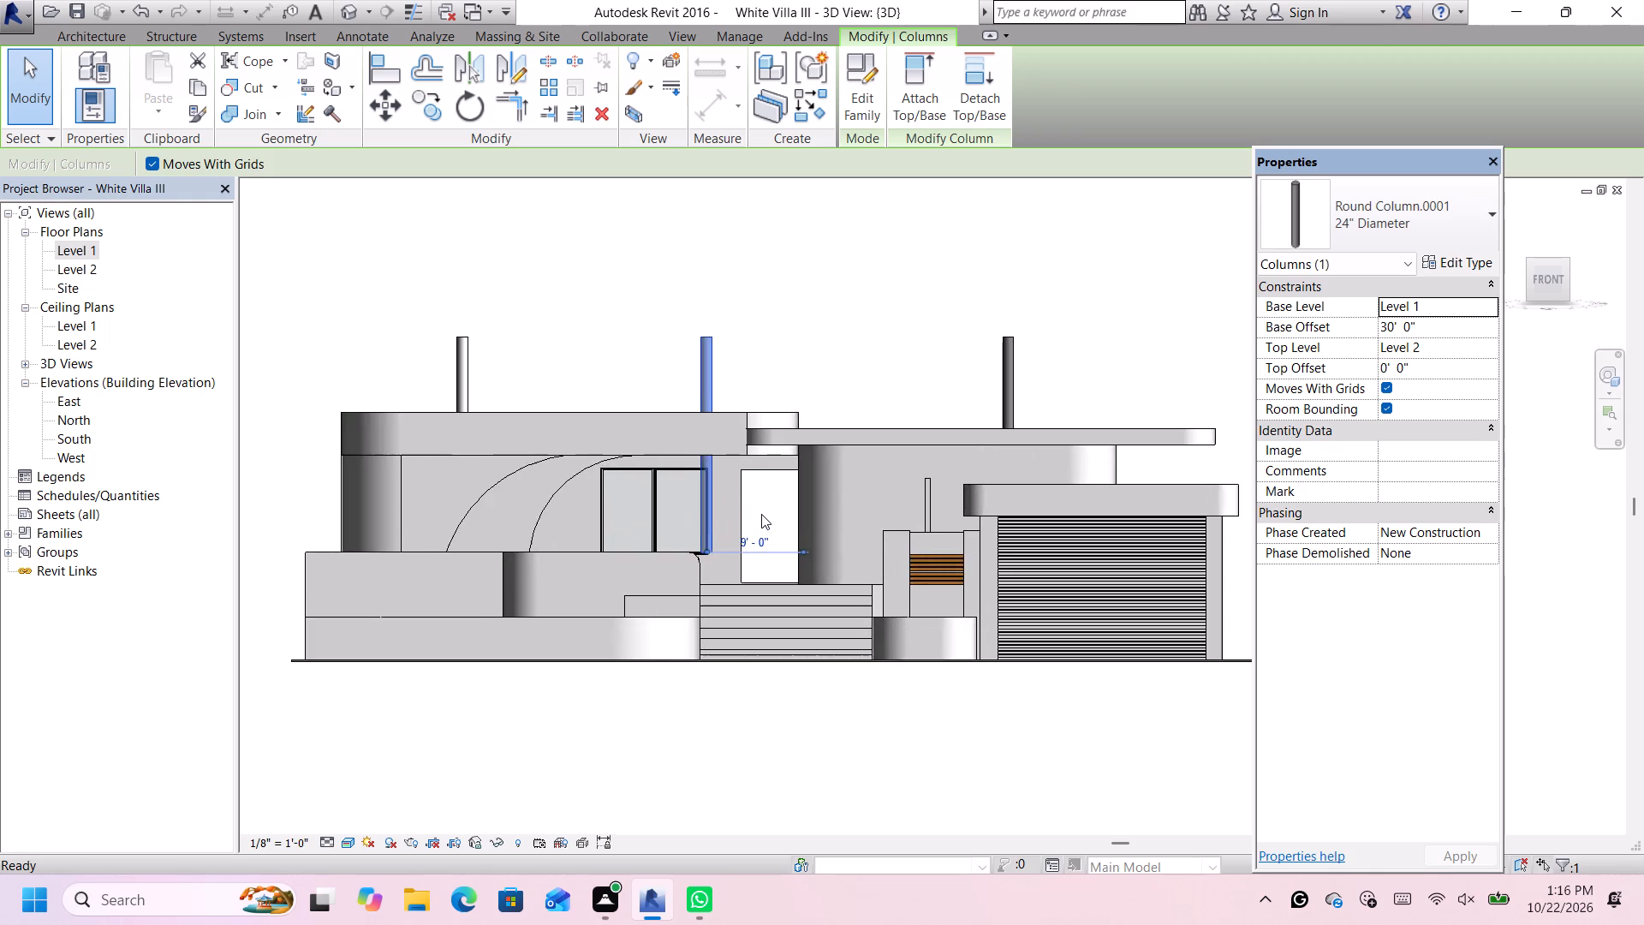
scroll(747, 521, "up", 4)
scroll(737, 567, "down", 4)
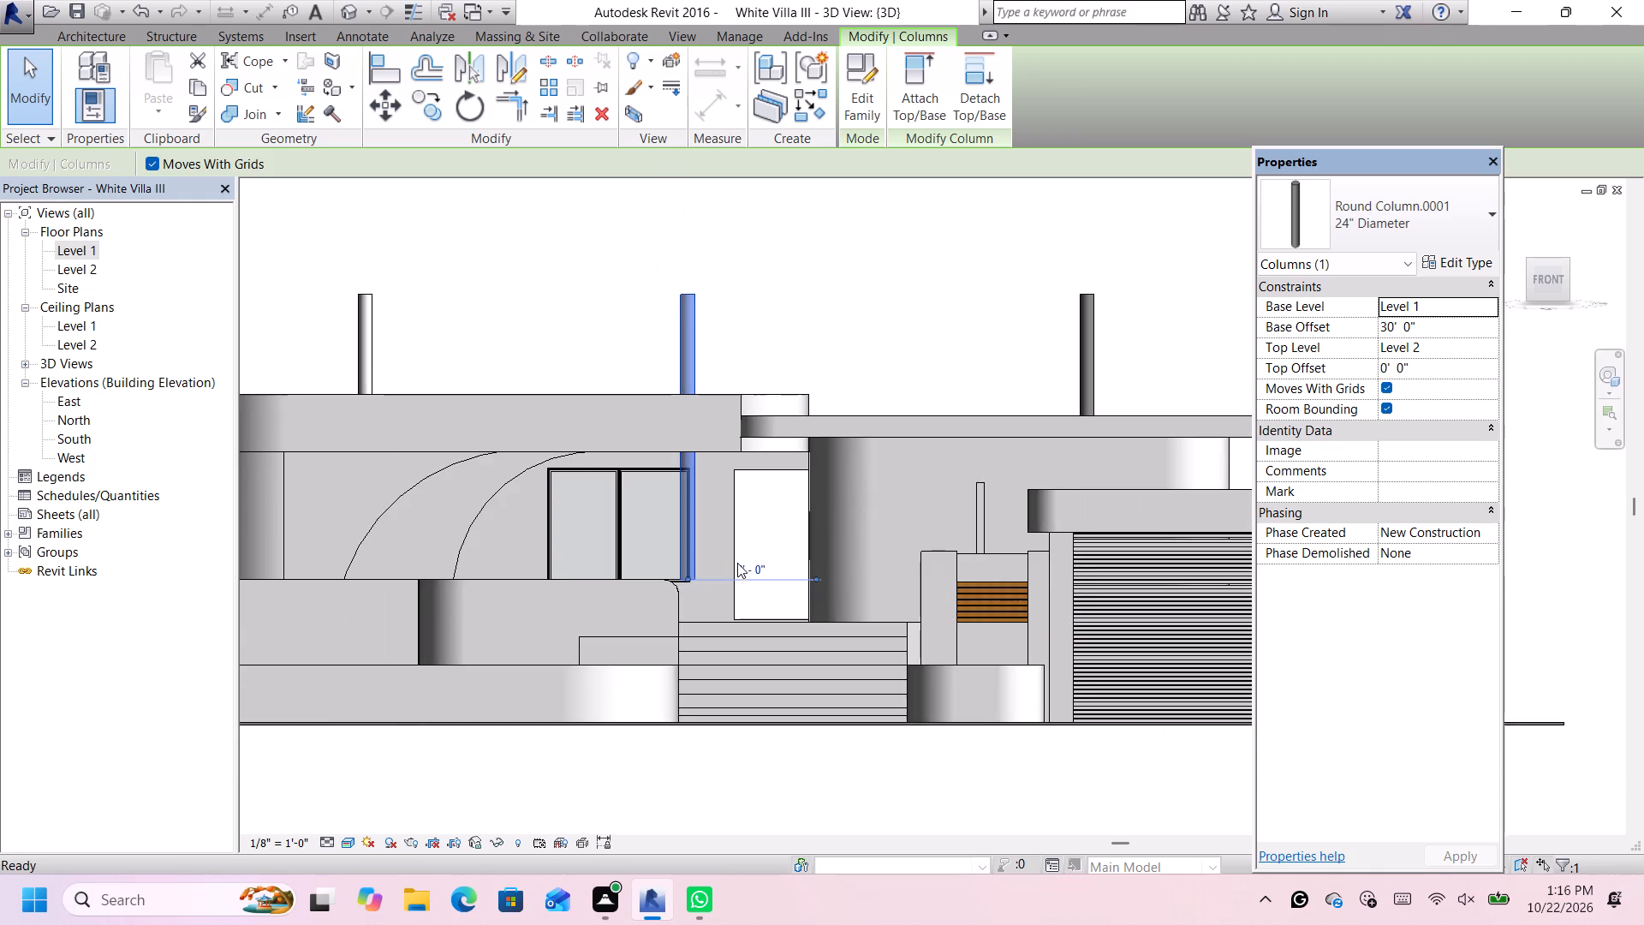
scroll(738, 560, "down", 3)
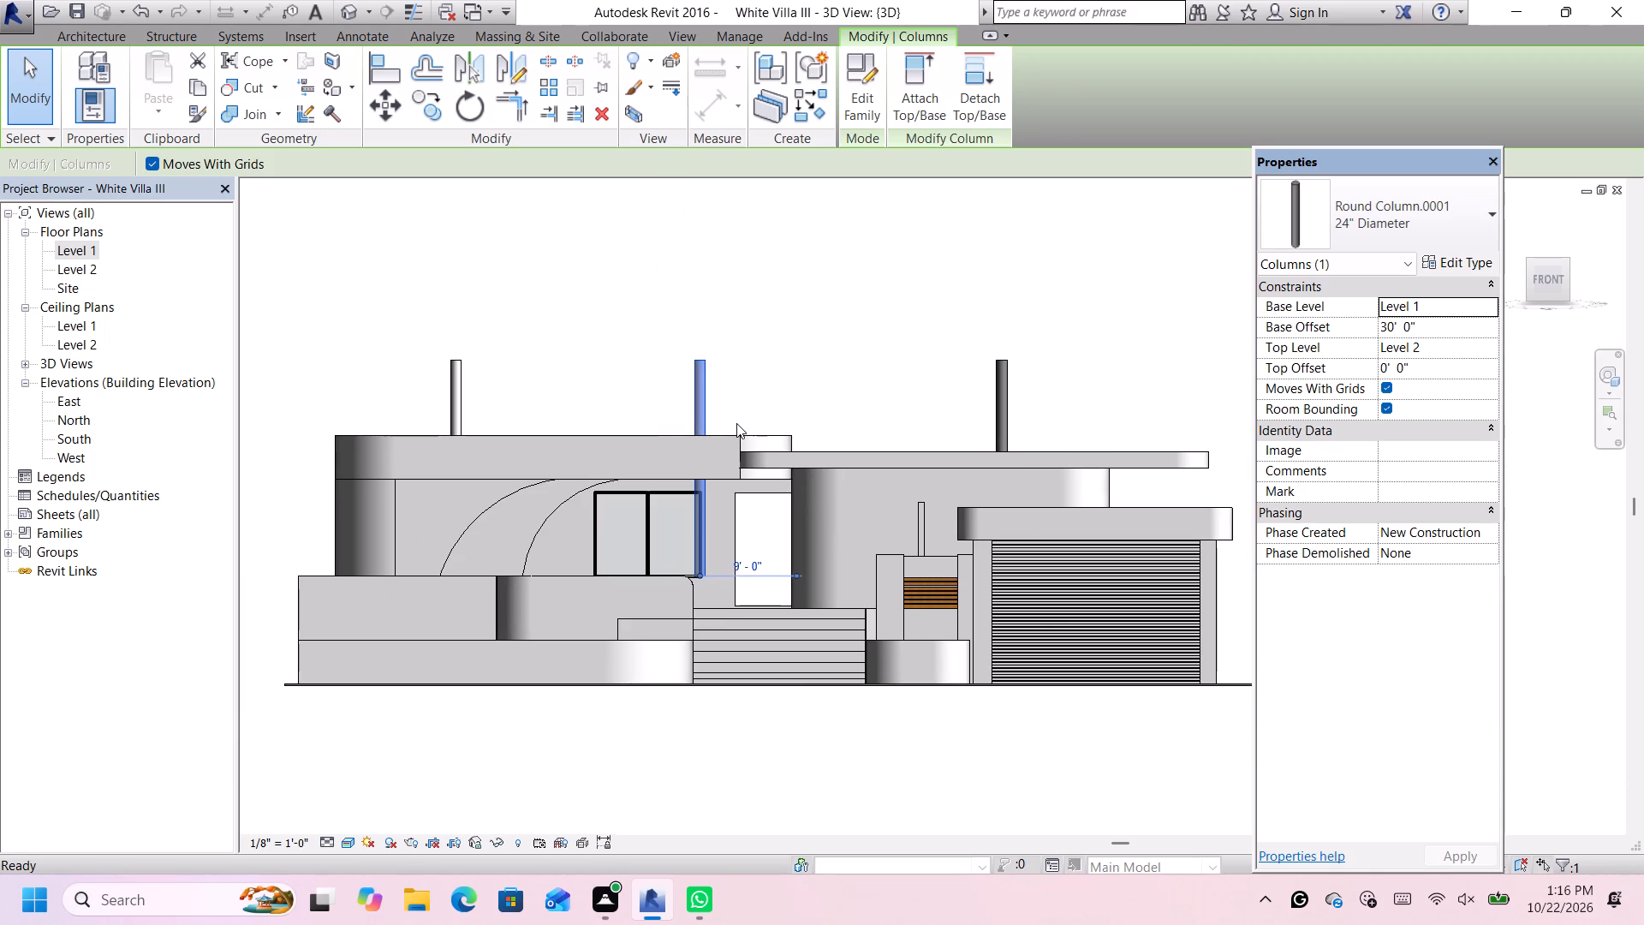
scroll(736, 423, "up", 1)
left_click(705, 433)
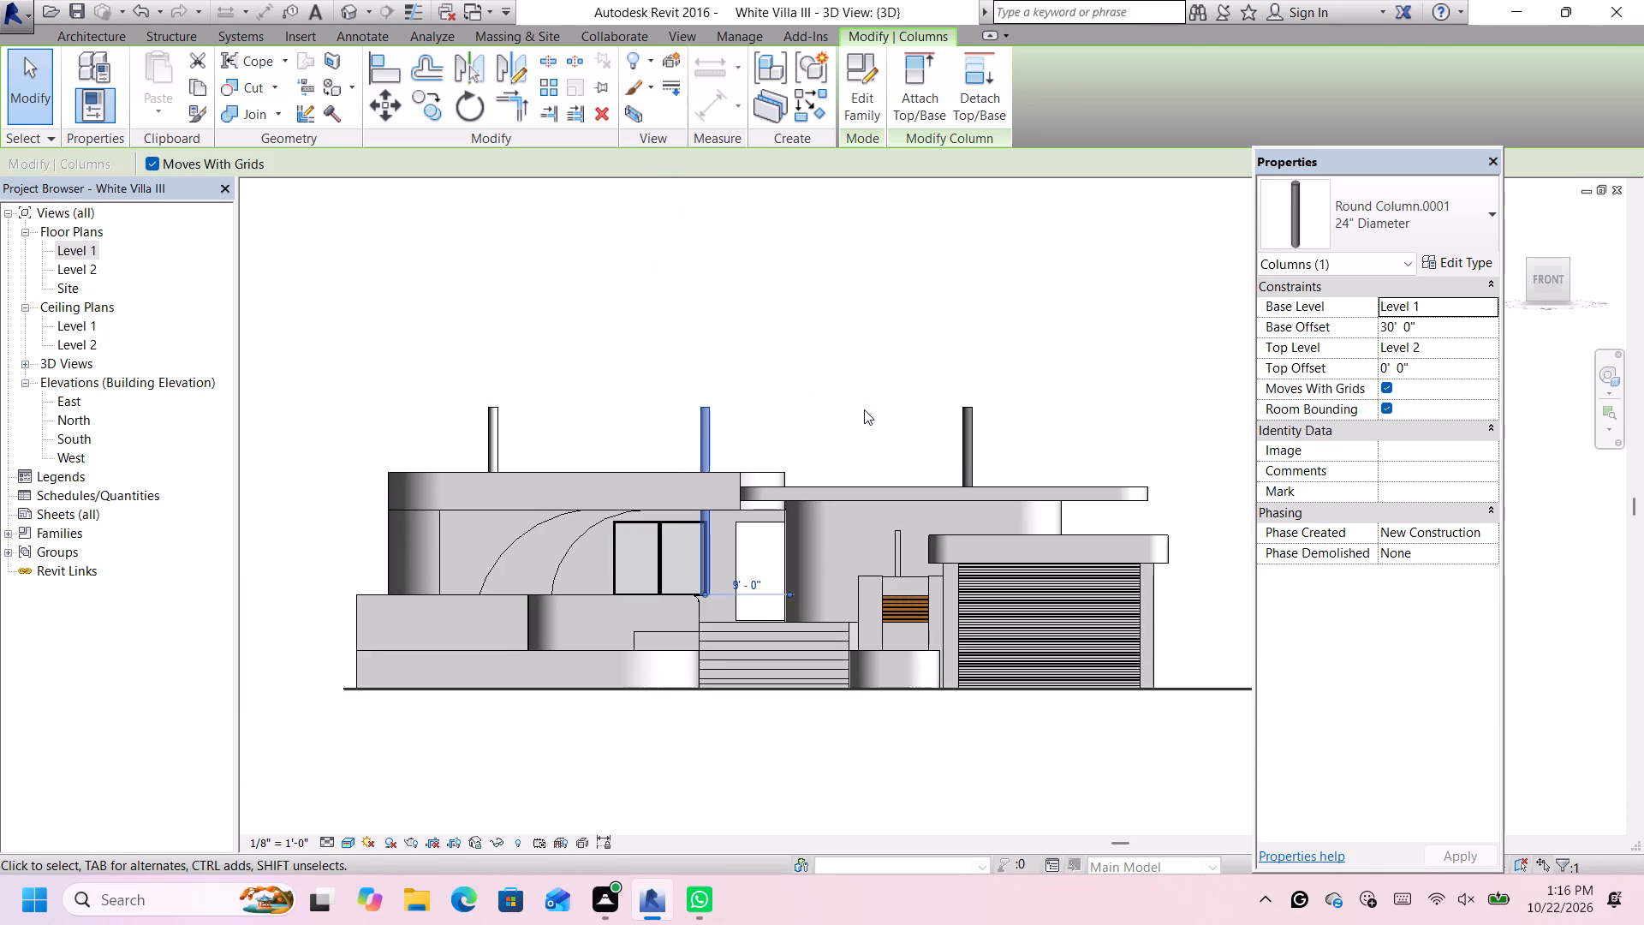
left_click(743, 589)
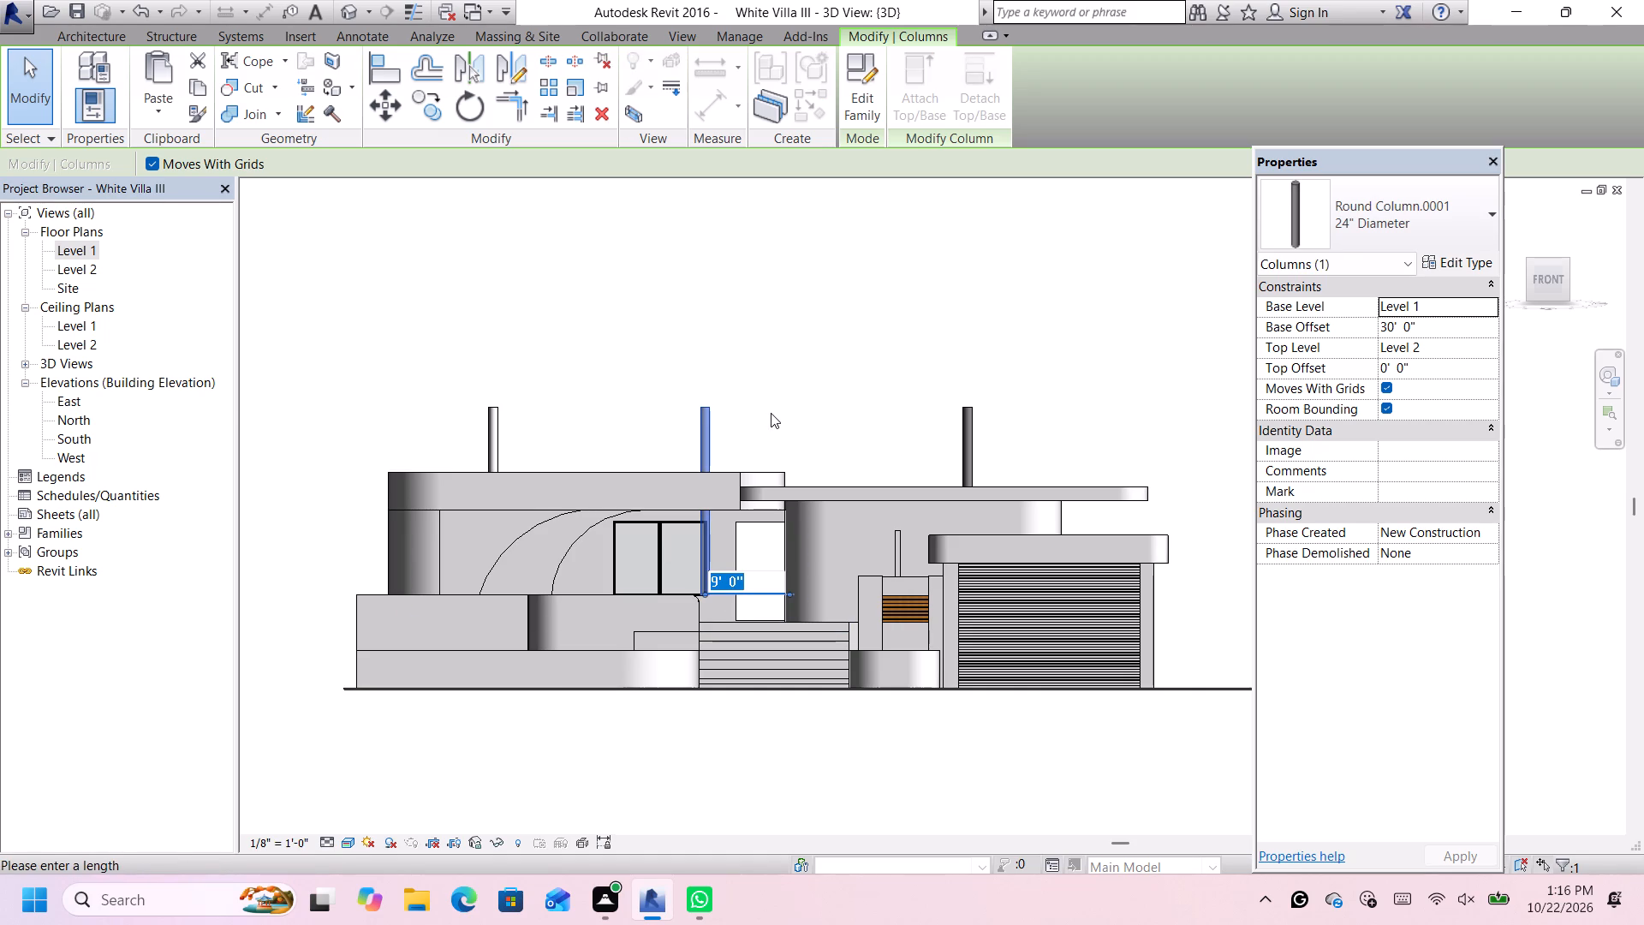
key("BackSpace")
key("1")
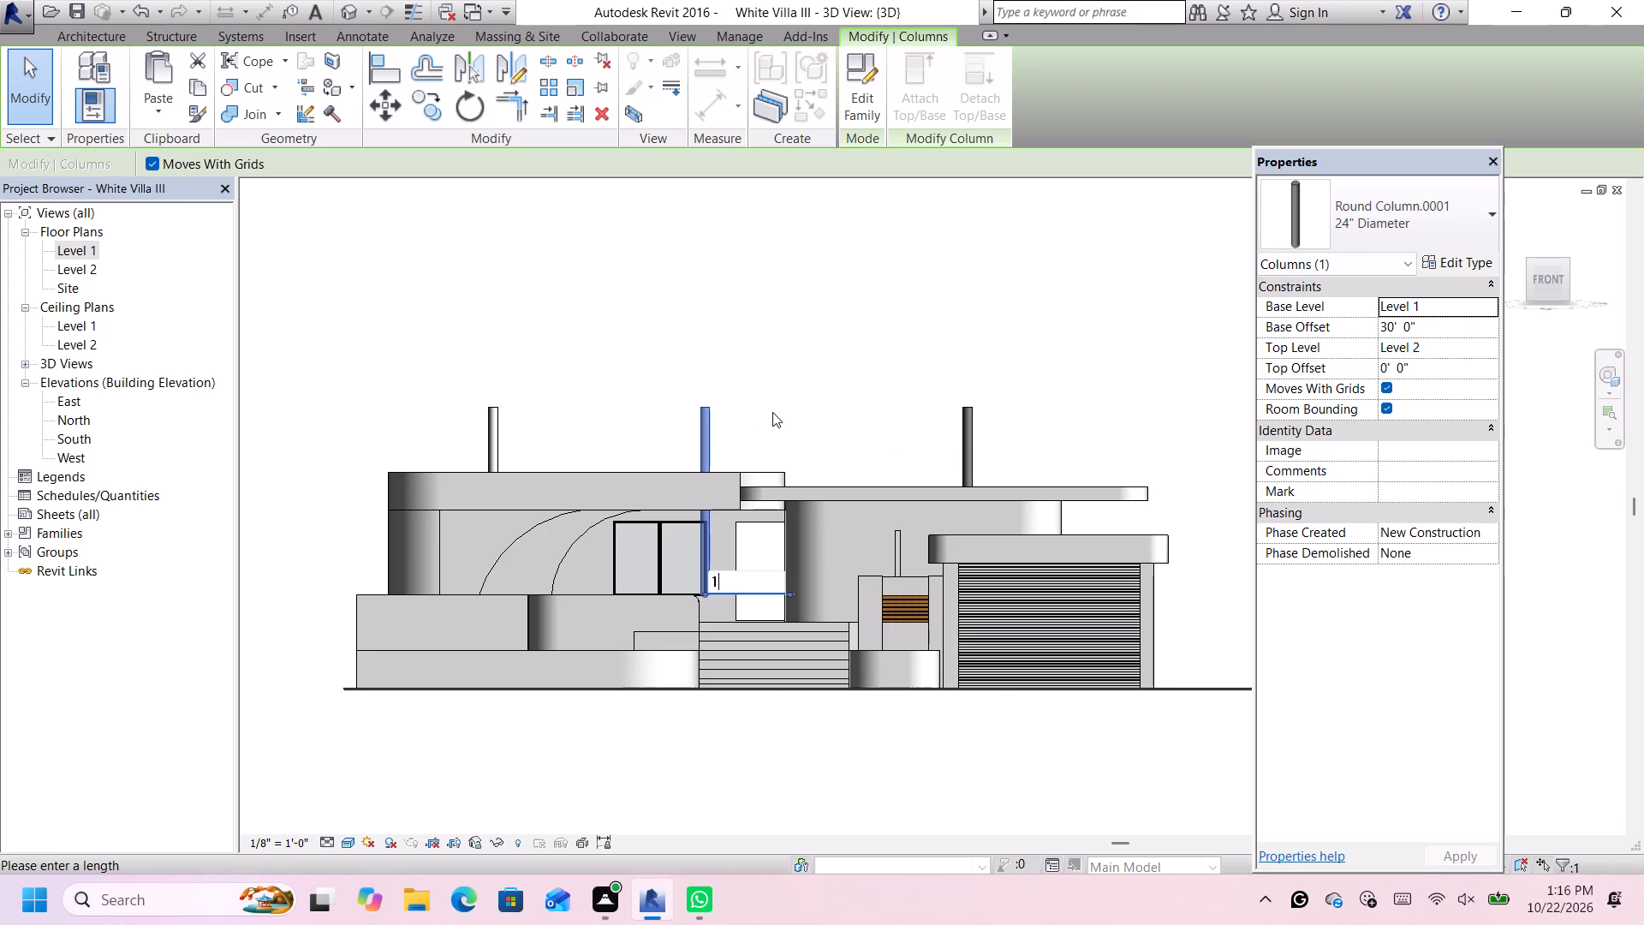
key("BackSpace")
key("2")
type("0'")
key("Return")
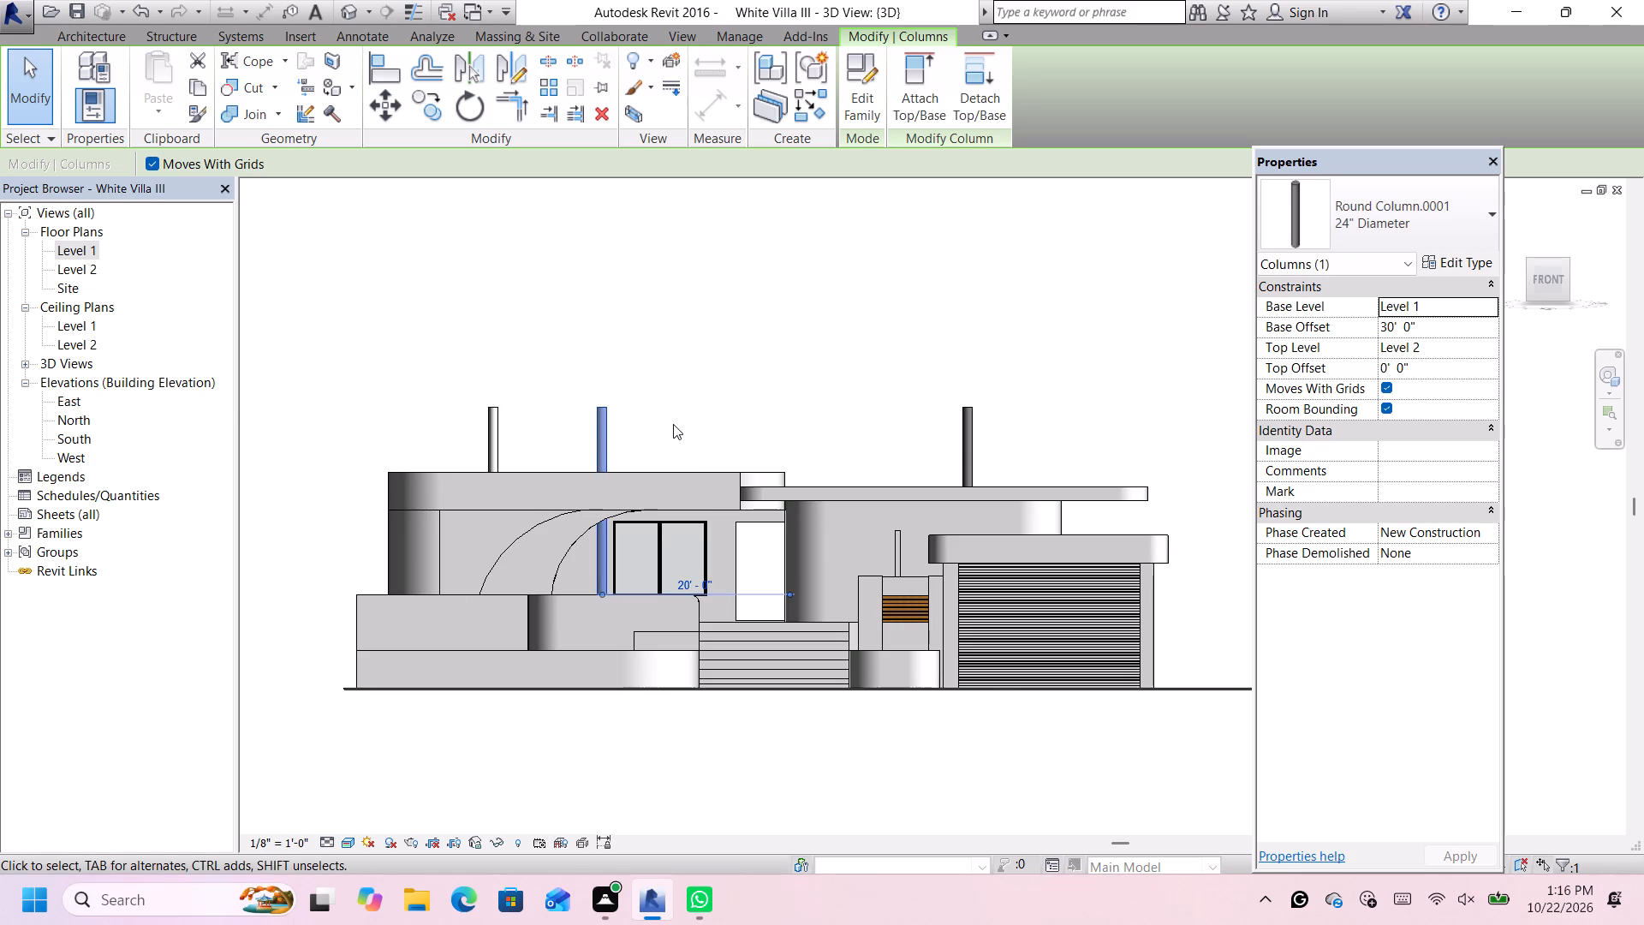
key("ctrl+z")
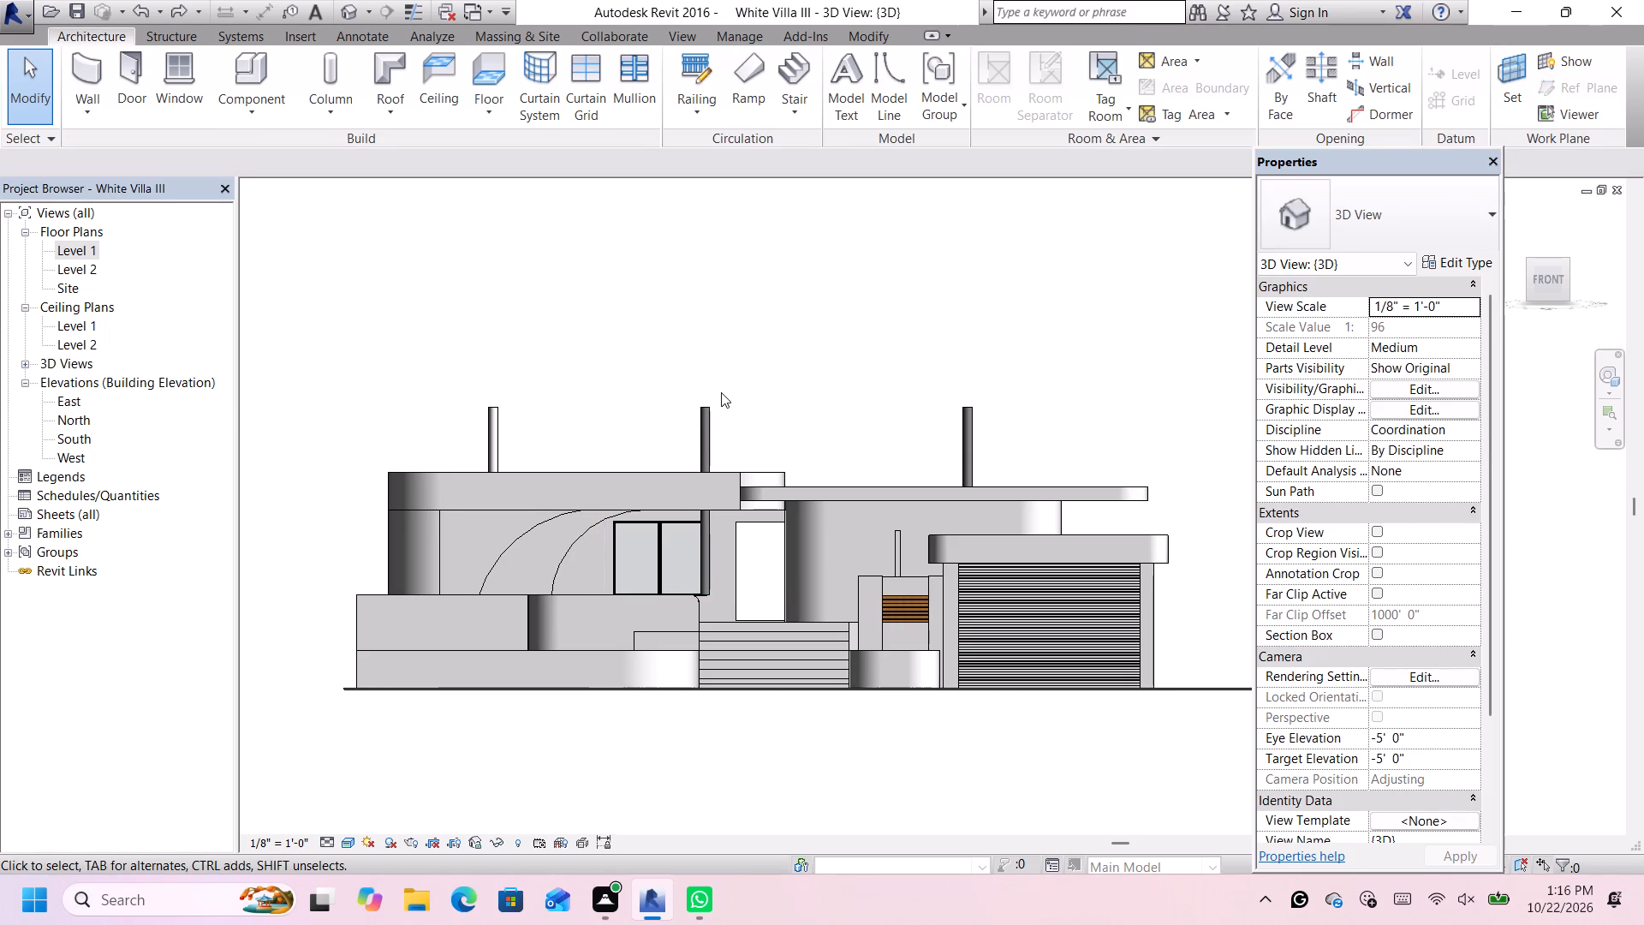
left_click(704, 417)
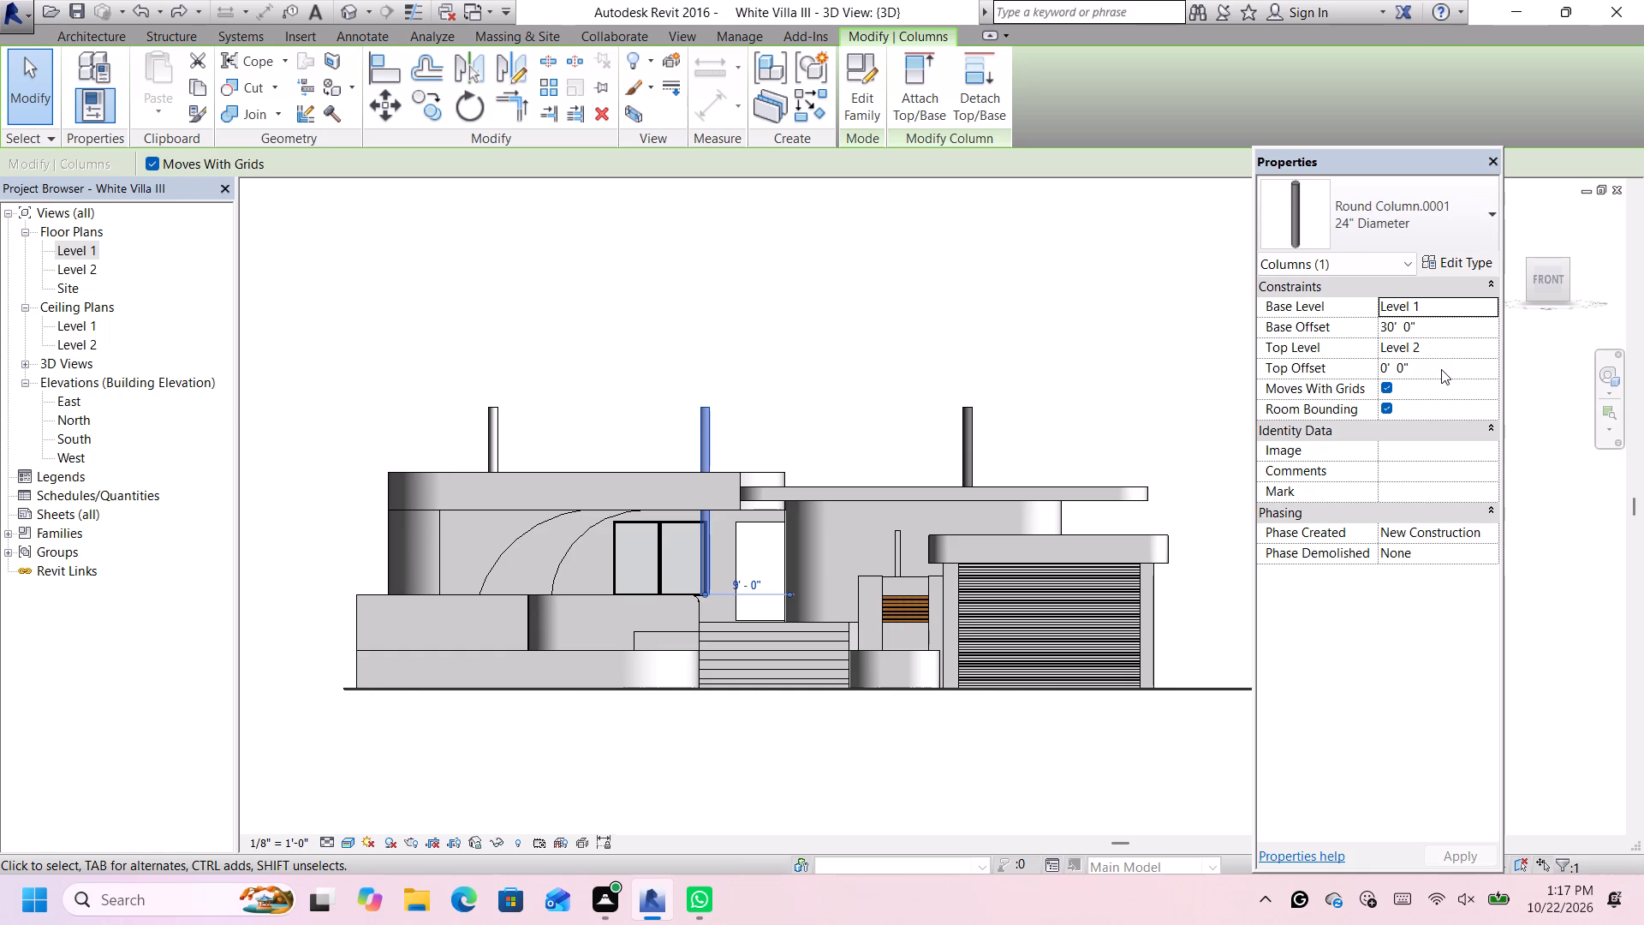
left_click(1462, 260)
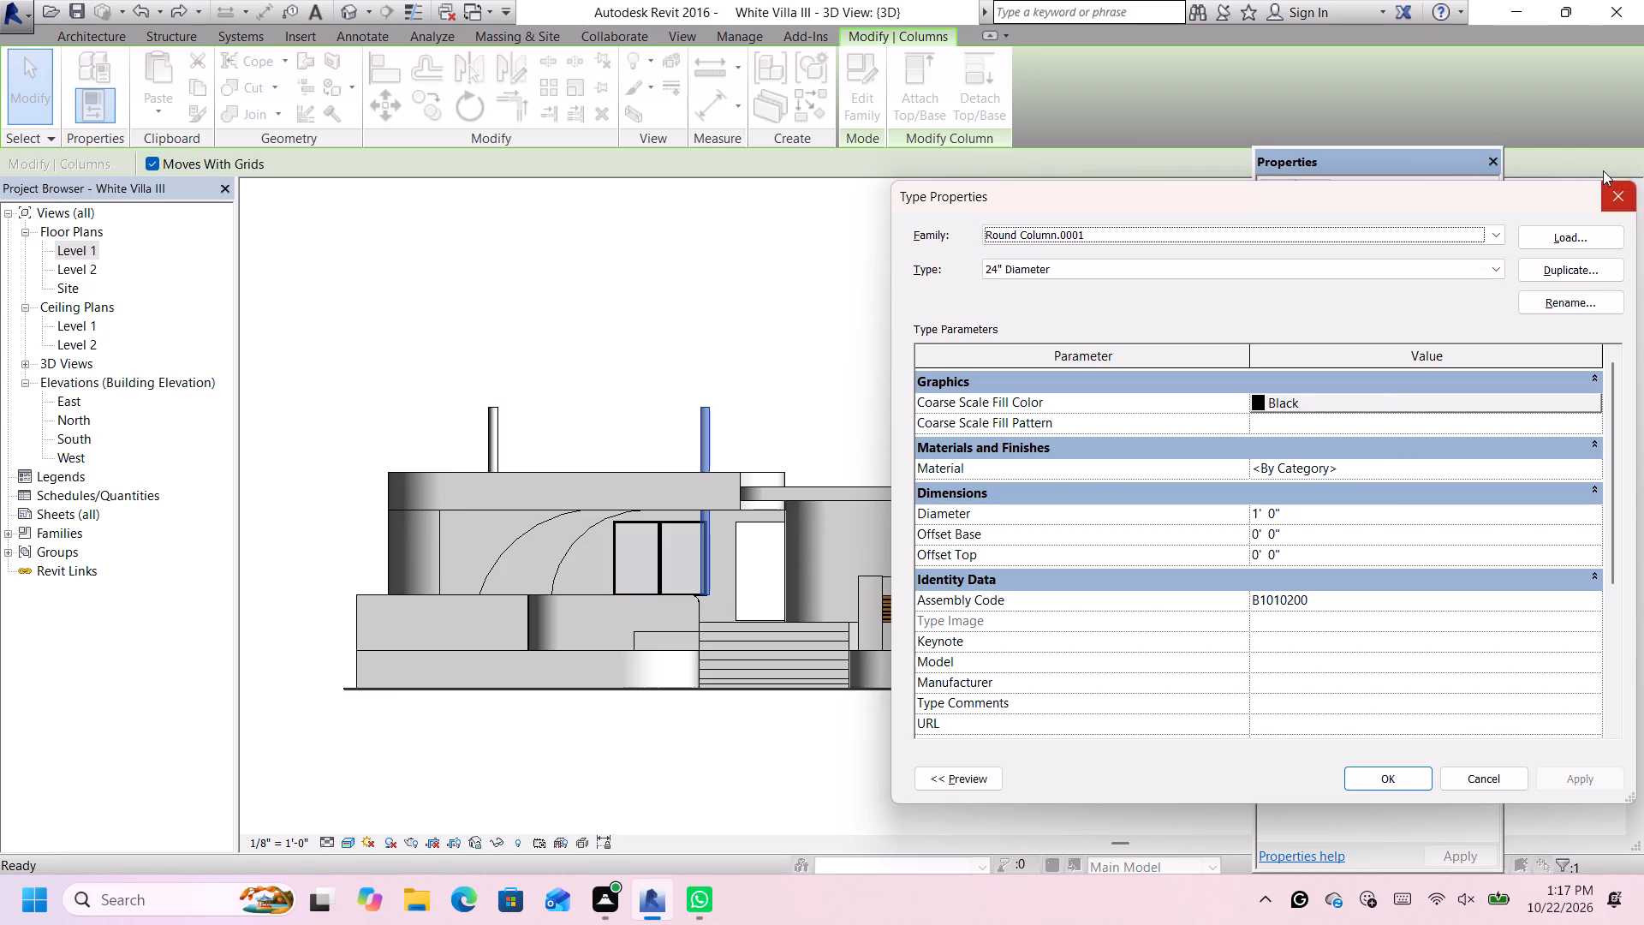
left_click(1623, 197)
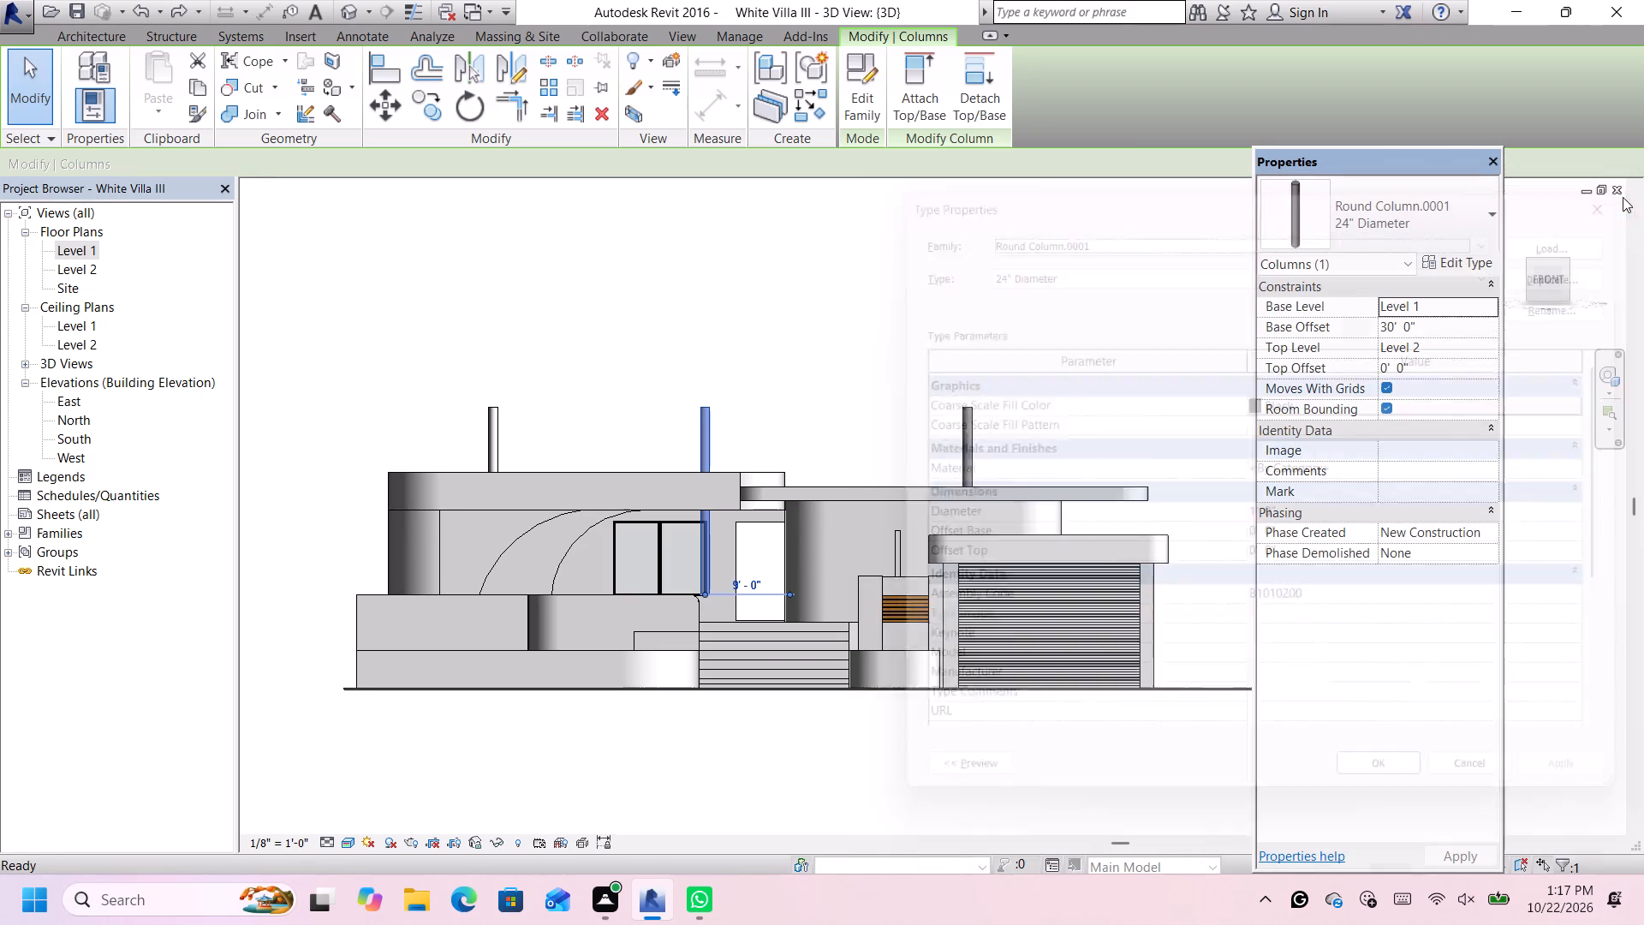
Delete all three round columns standing above the villa roofs.
left_click_drag(994, 385, 538, 393)
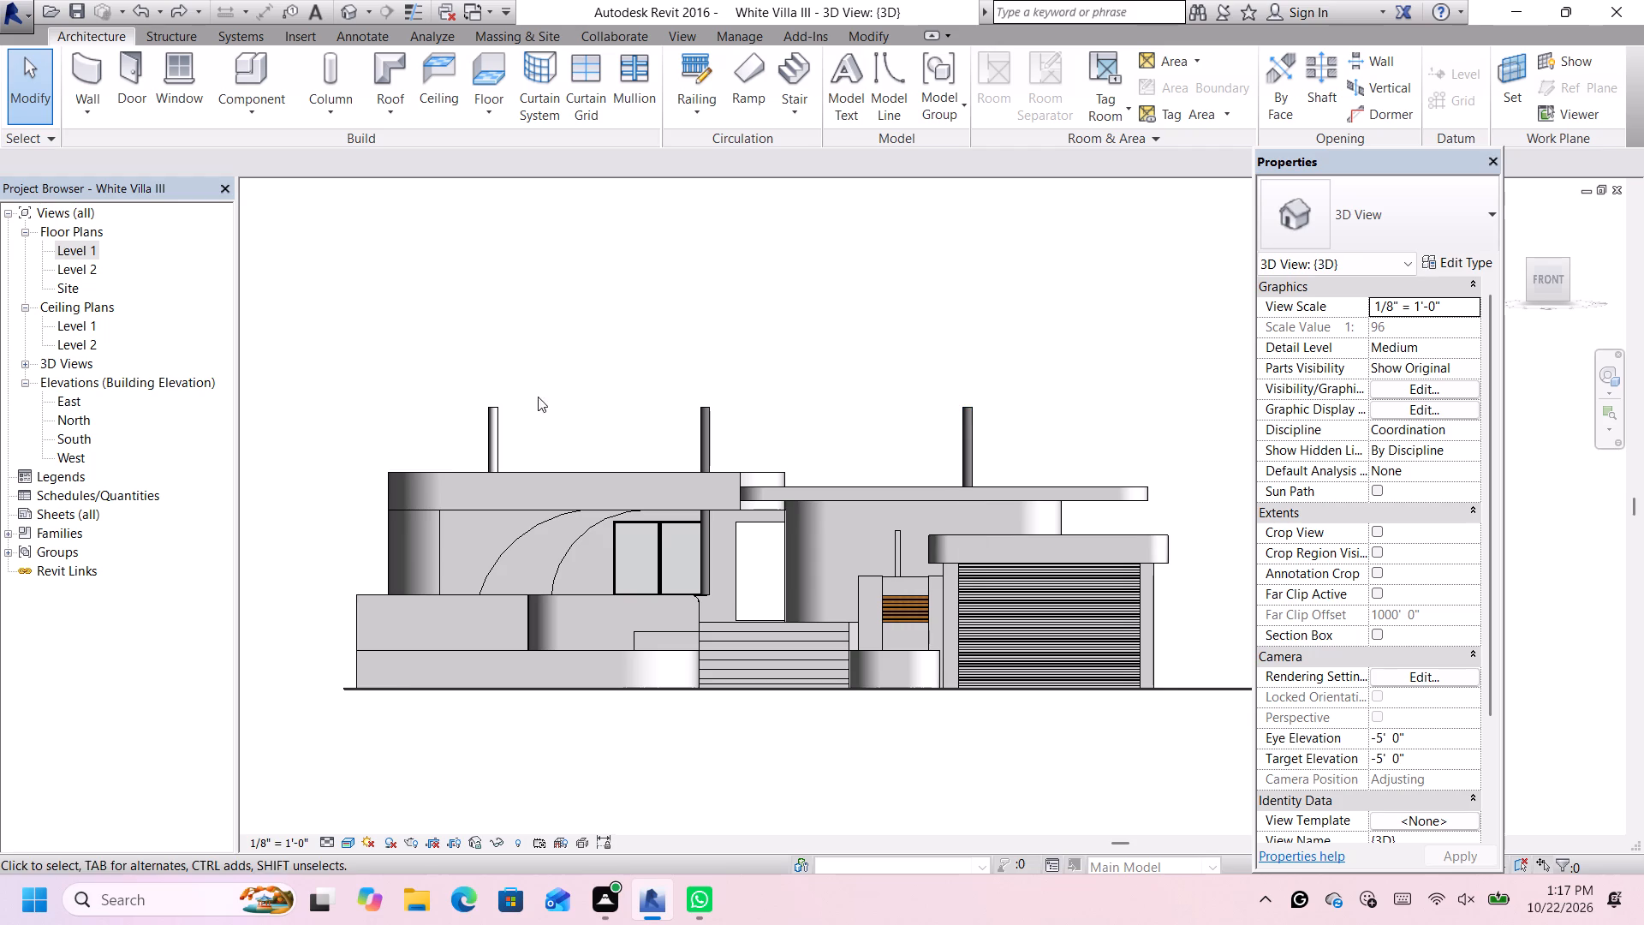
left_click_drag(1014, 379, 450, 466)
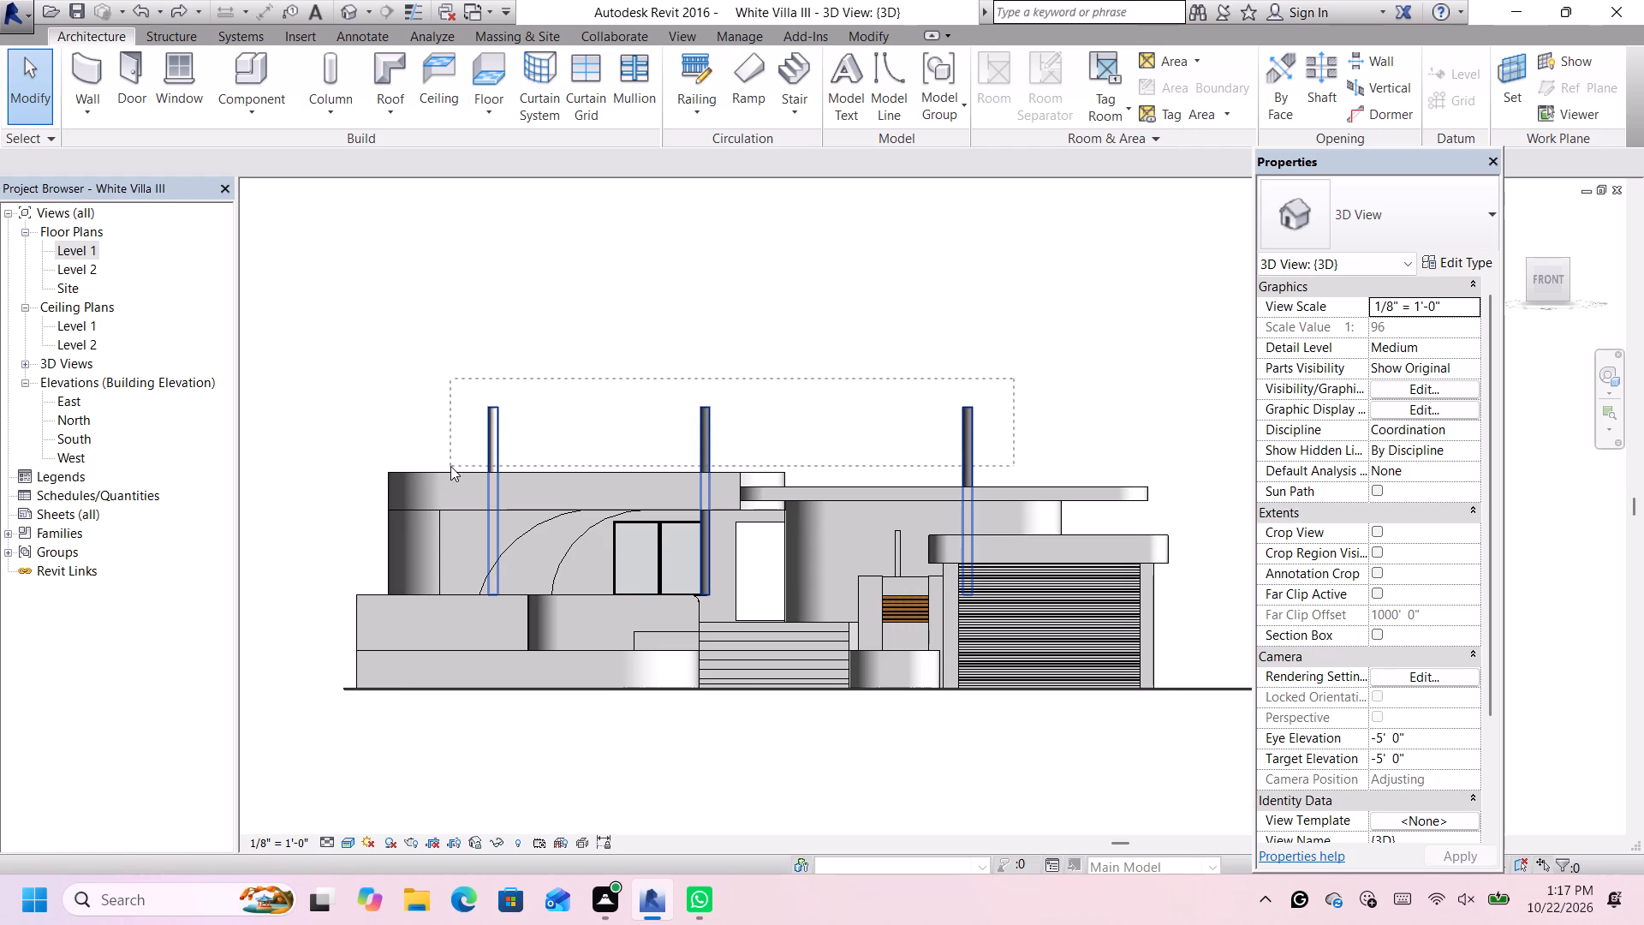
left_click_drag(450, 466, 450, 458)
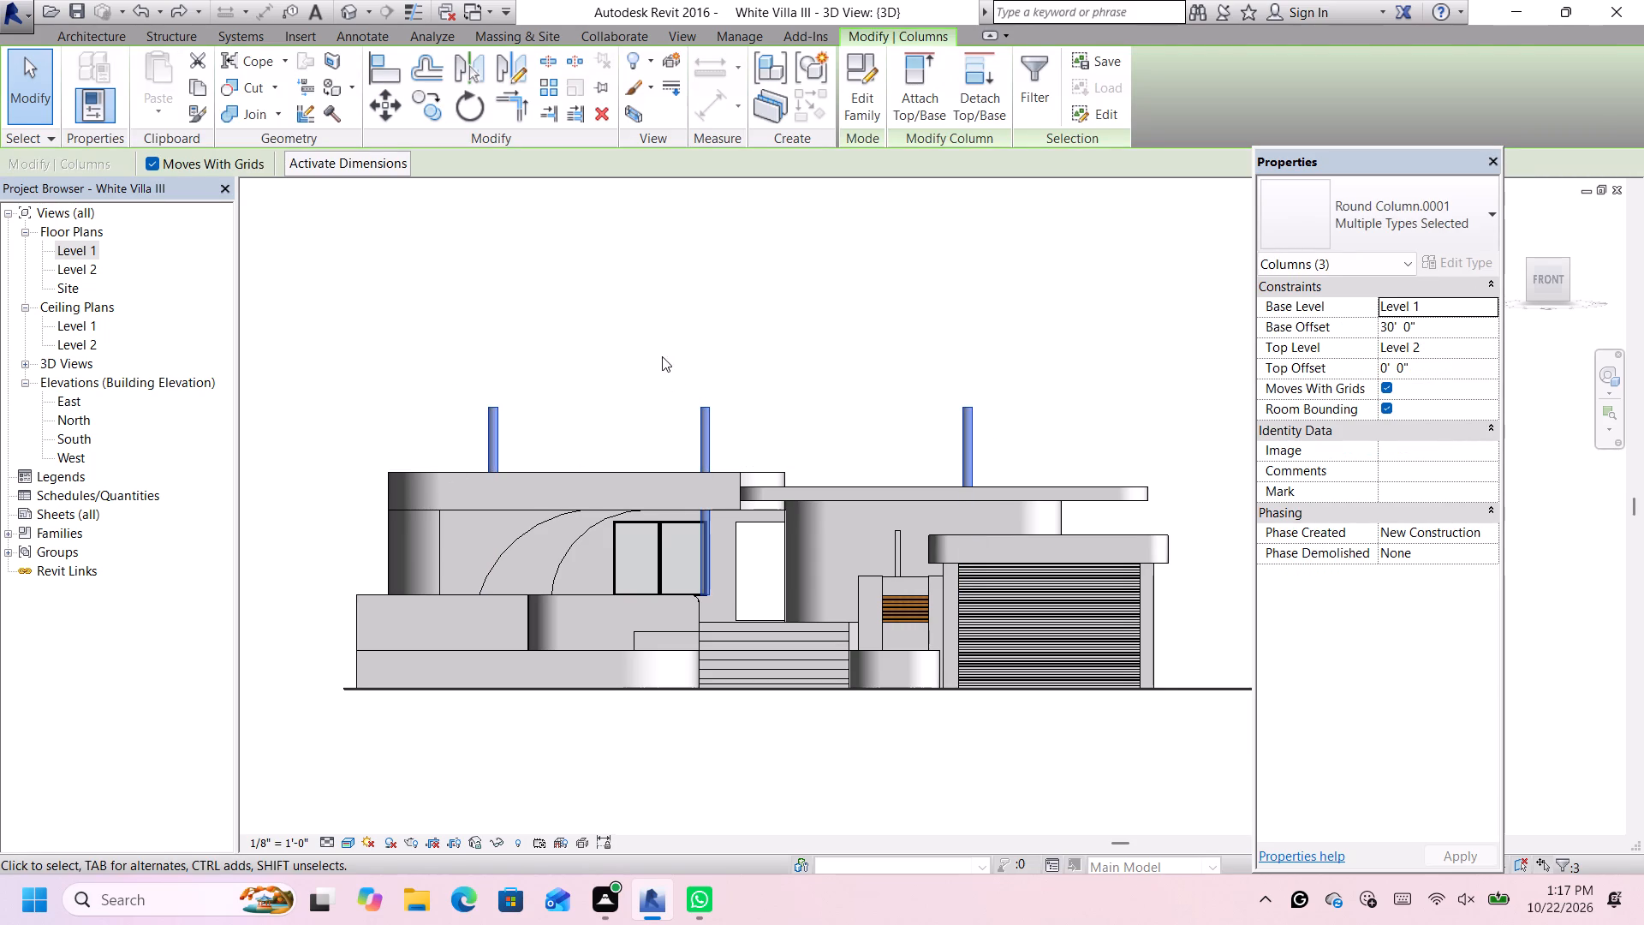
key("Delete")
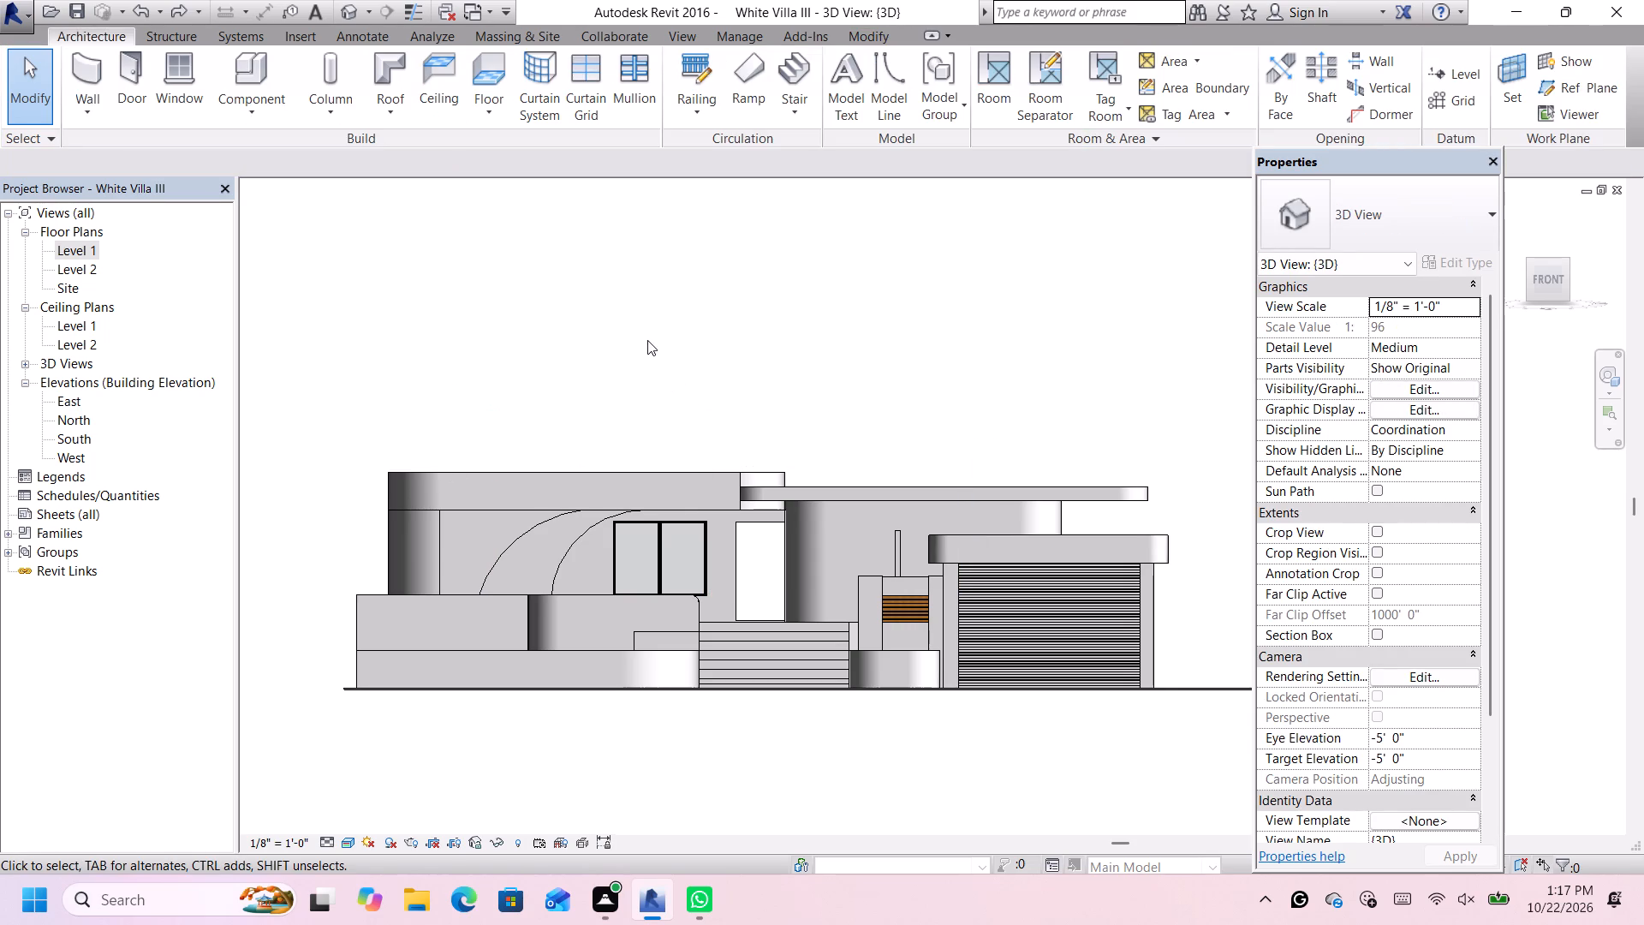
In the top-down 3D view, place a 06" Diameter architectural column over the west roof, about 19'-6" from its rear edge.
scroll(647, 340, "down", 1)
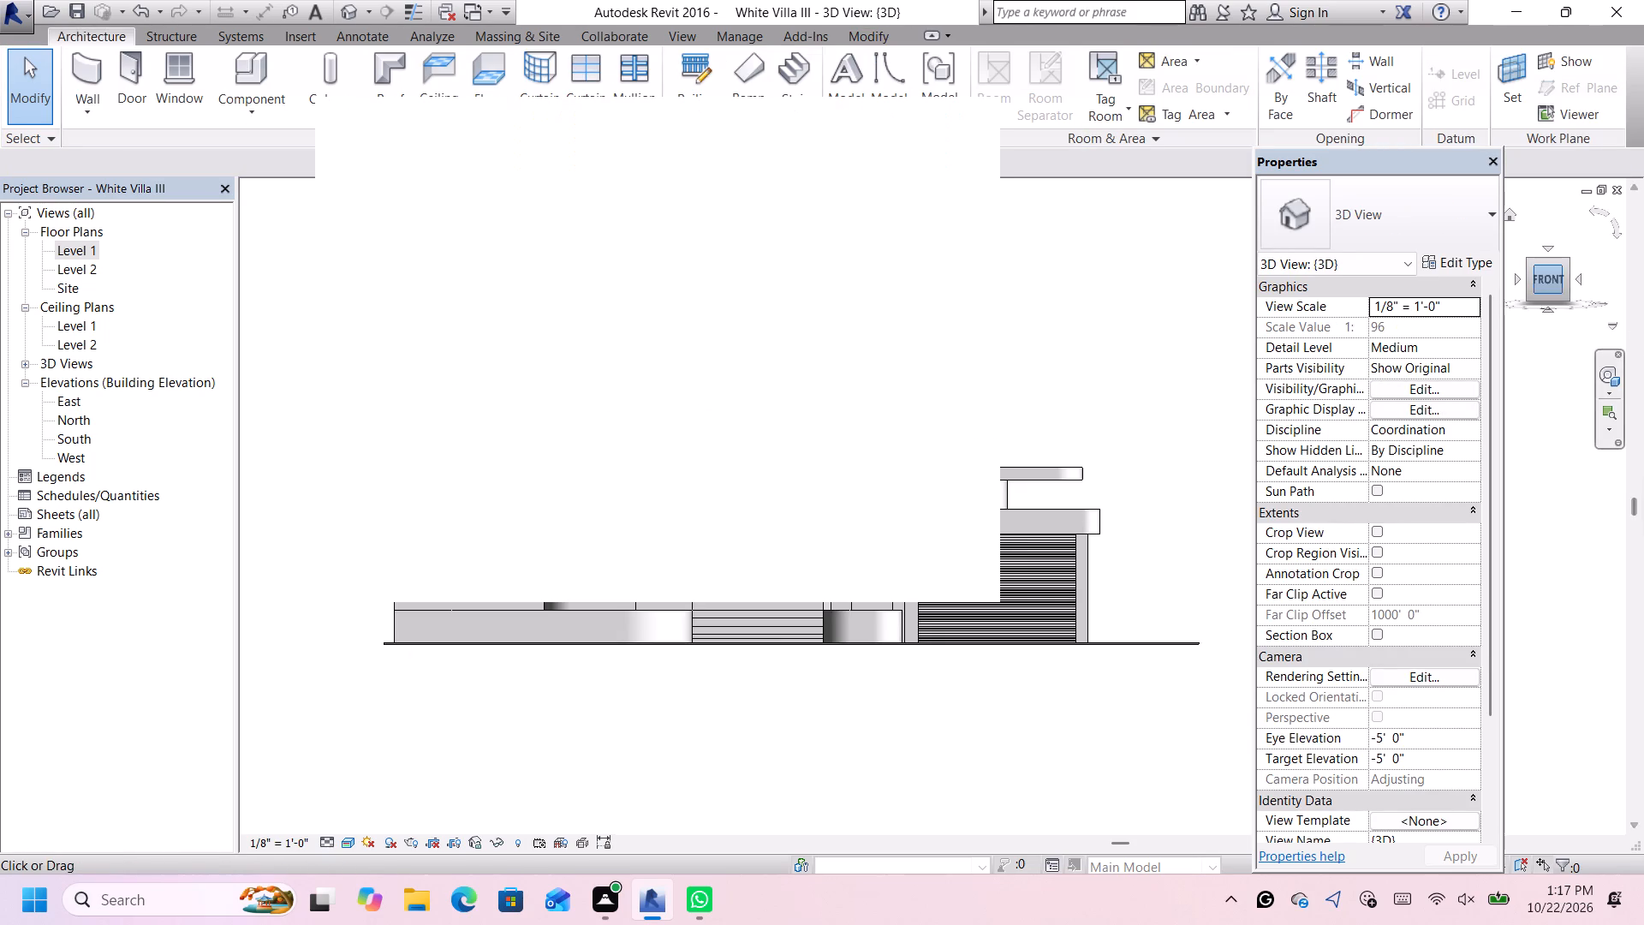
left_click(1546, 264)
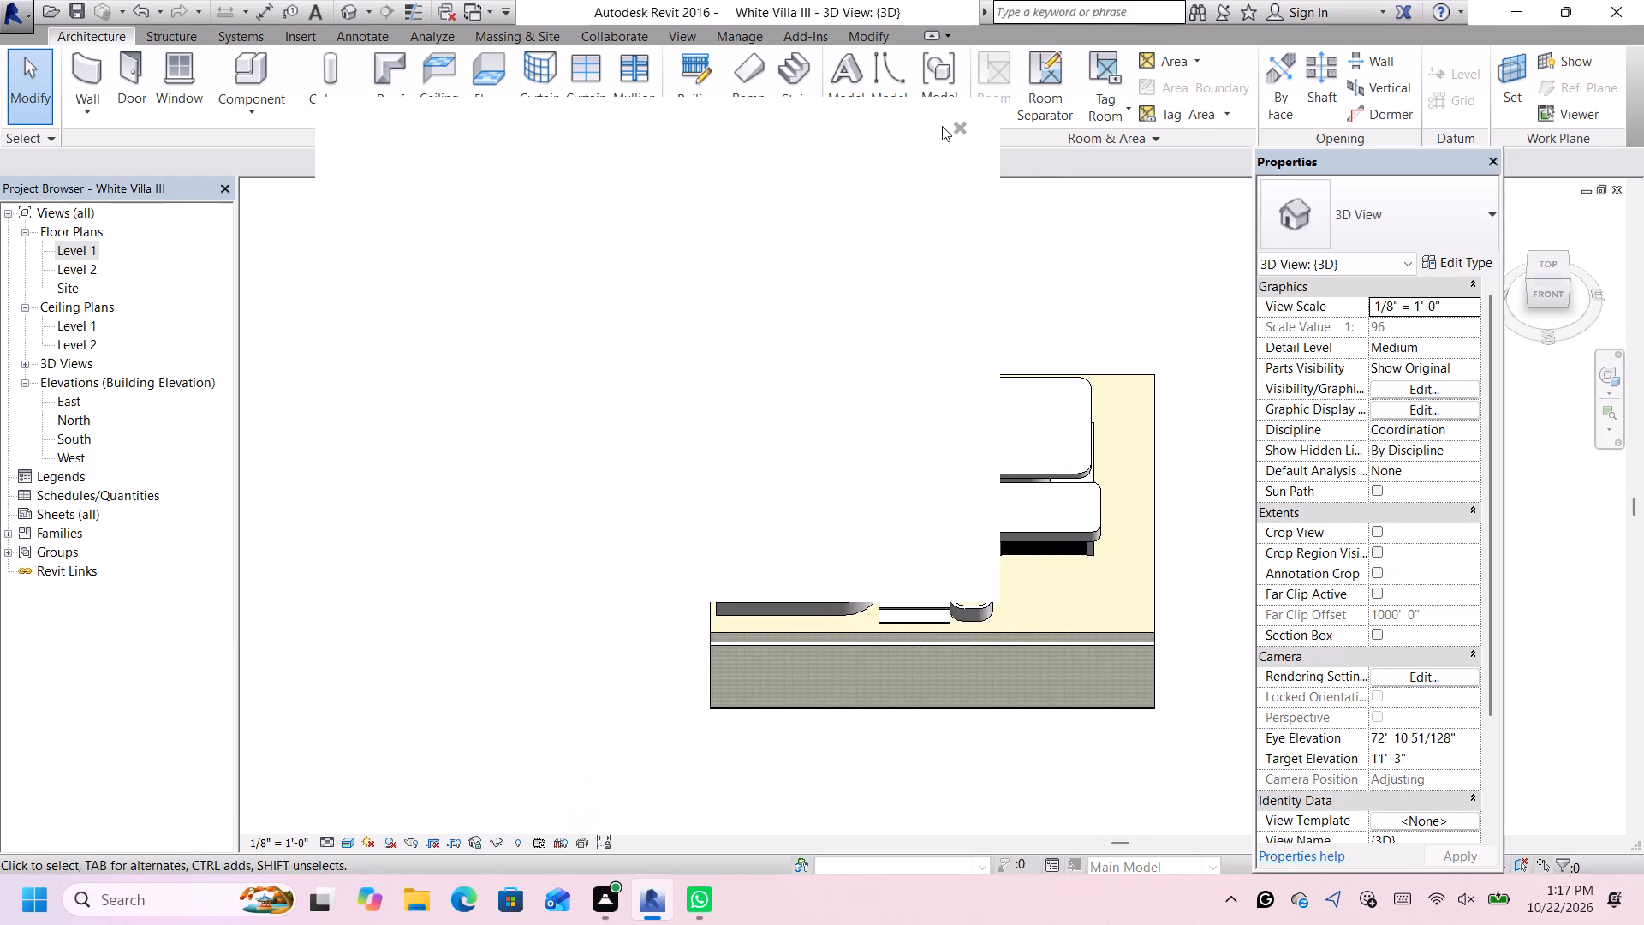
left_click(952, 128)
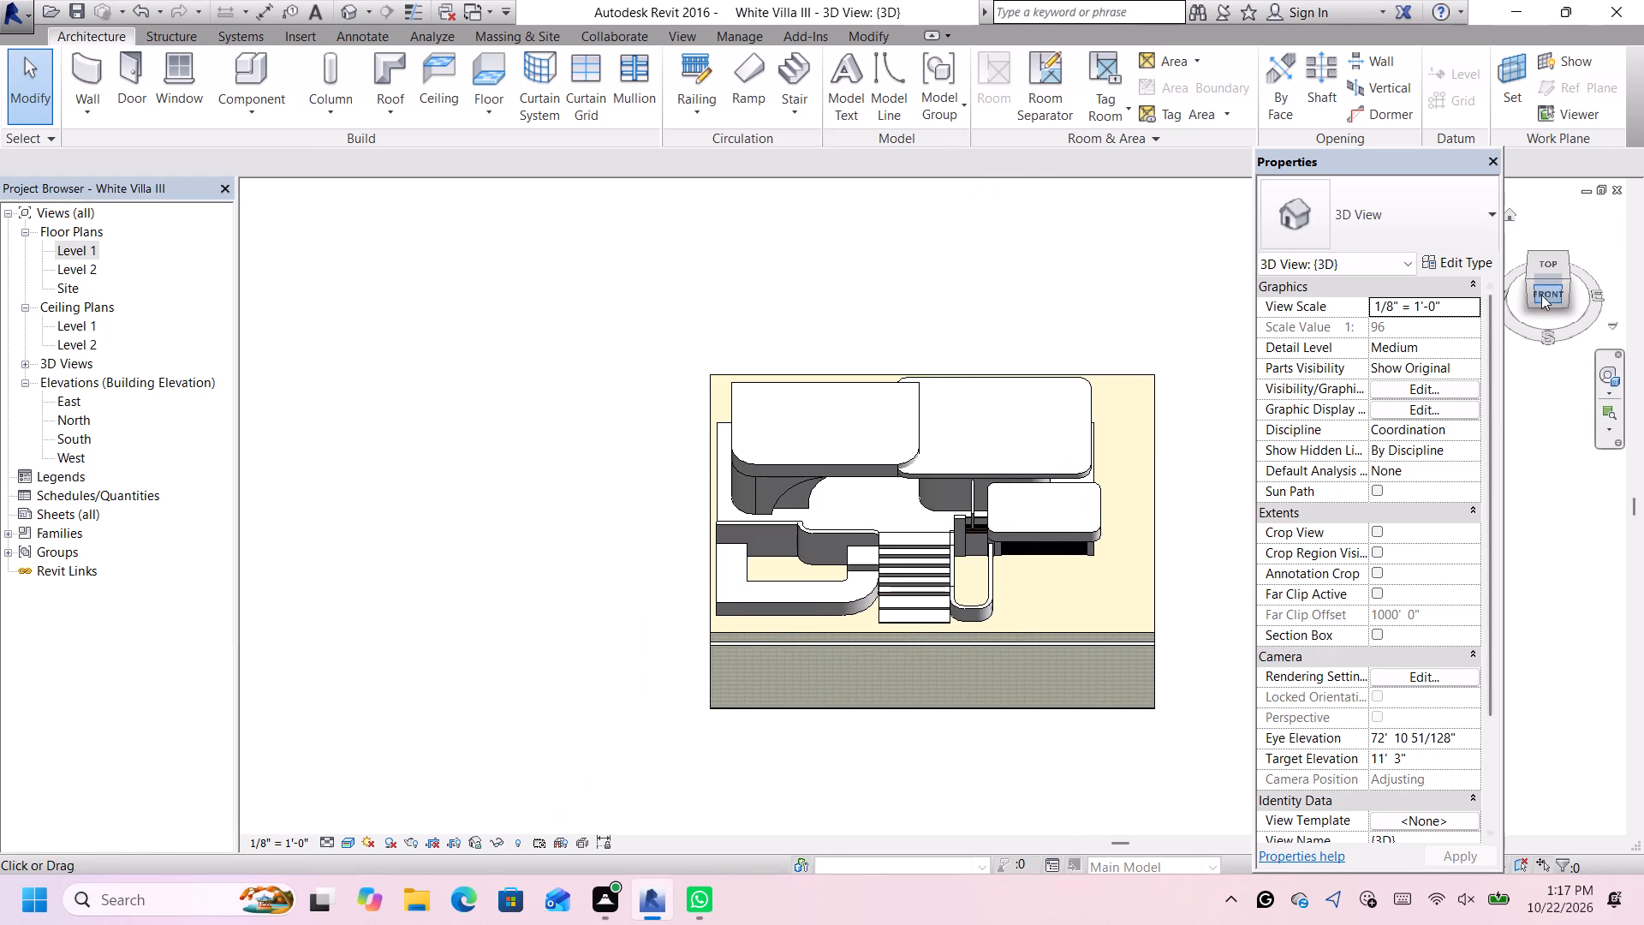
left_click(1536, 265)
scroll(801, 474, "up", 2)
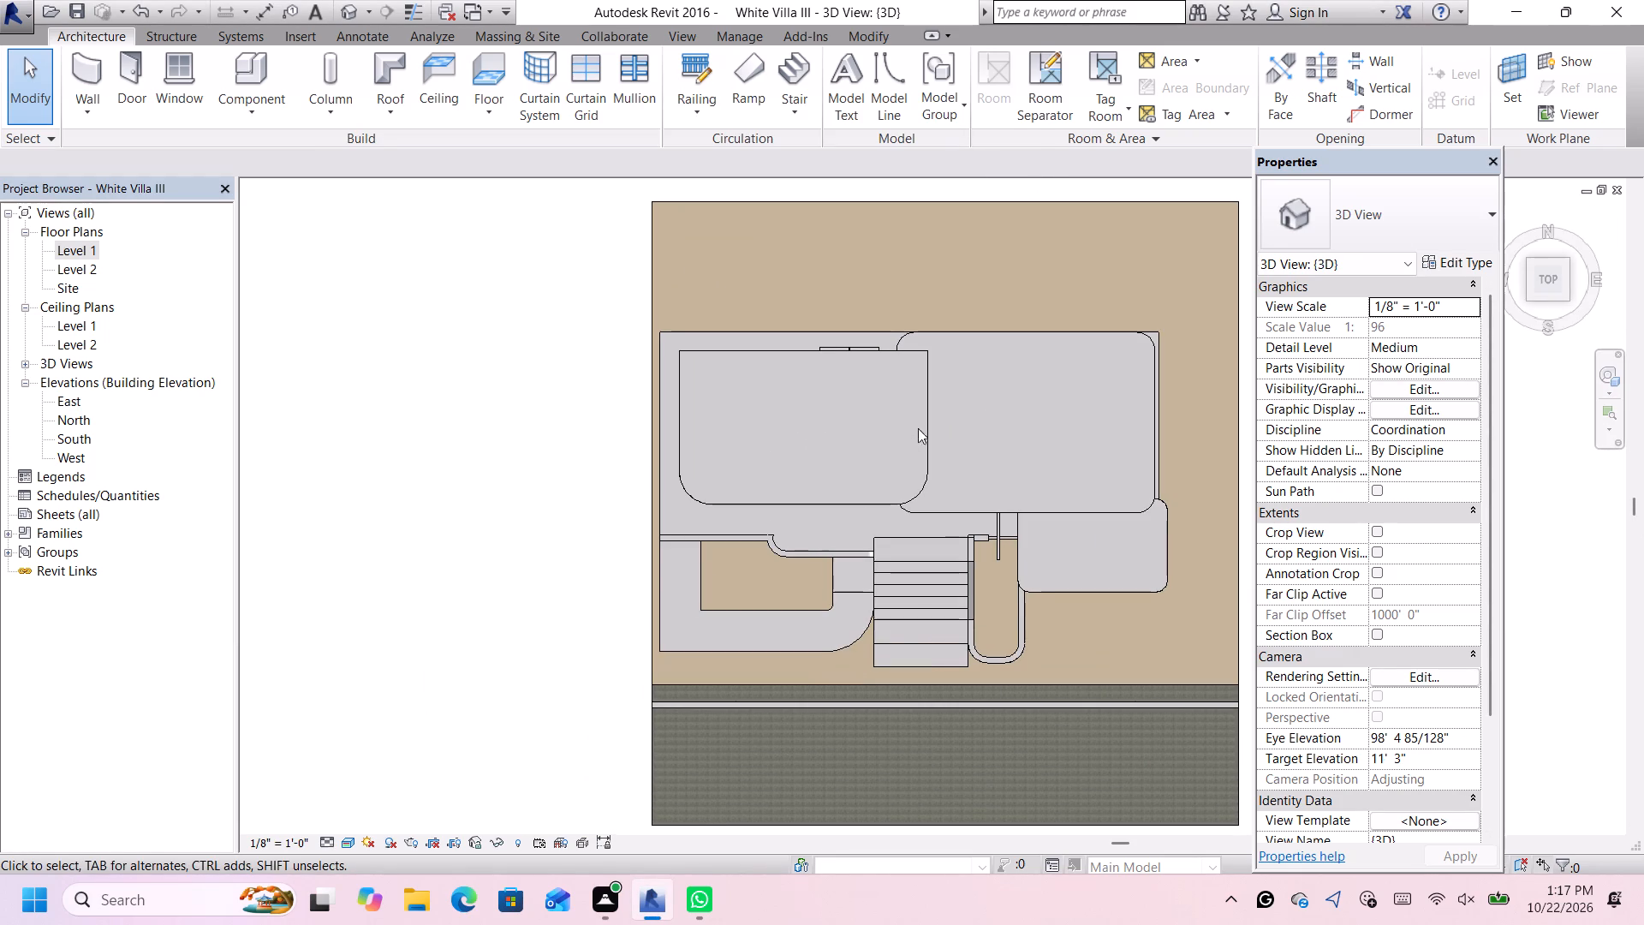
left_click(335, 109)
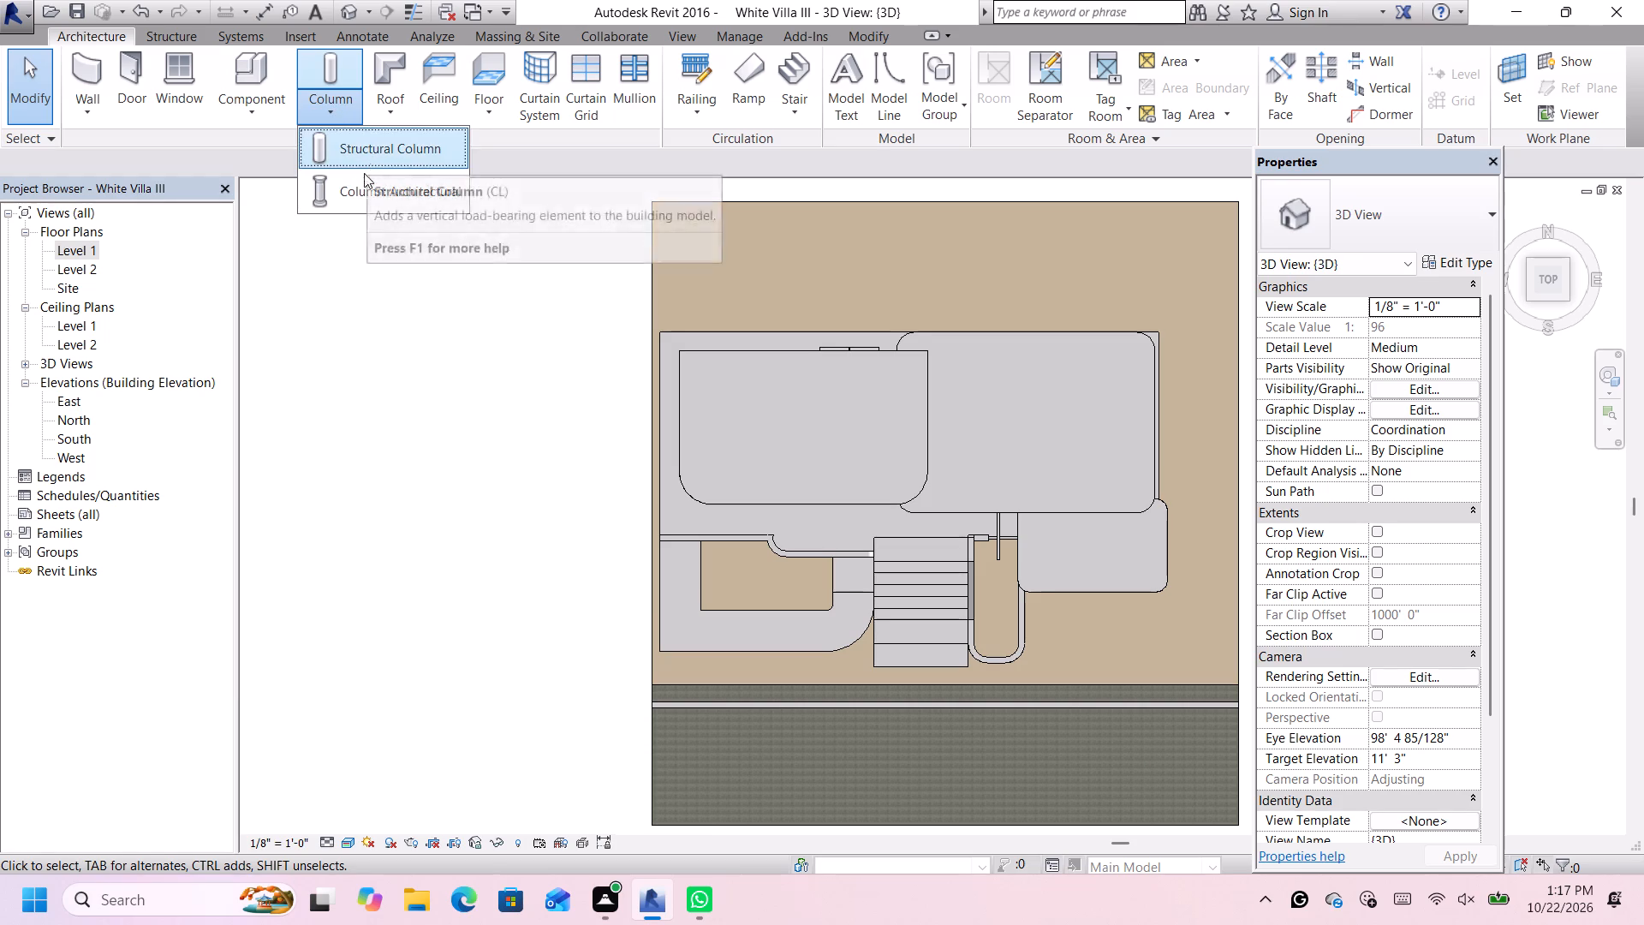
left_click(361, 180)
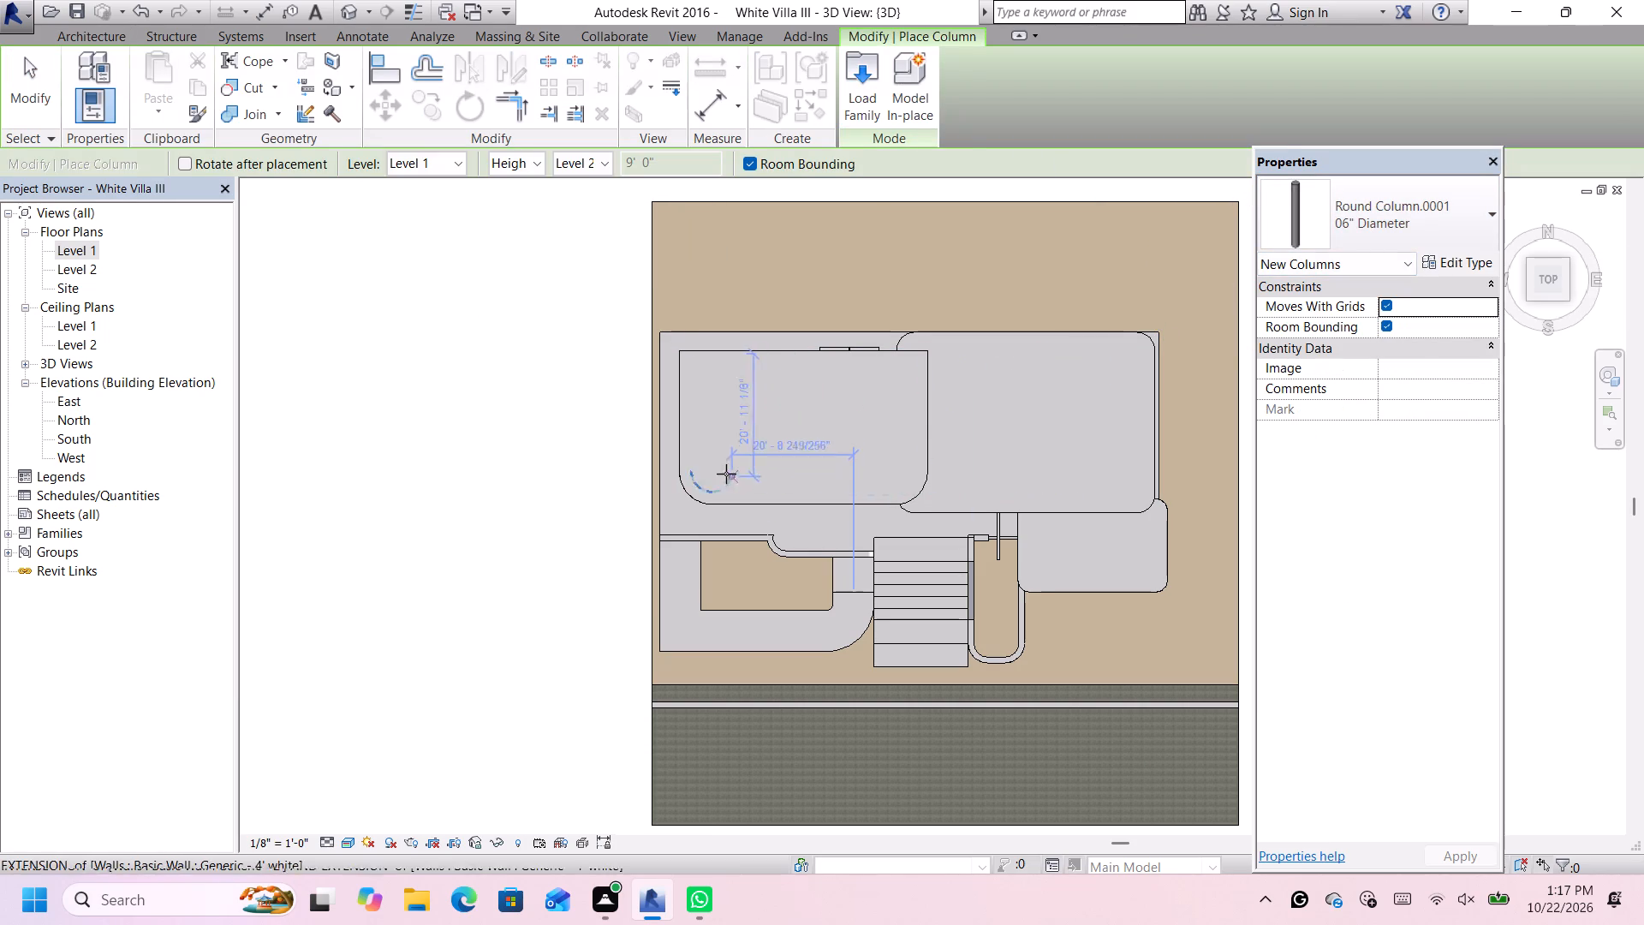
scroll(701, 477, "up", 4)
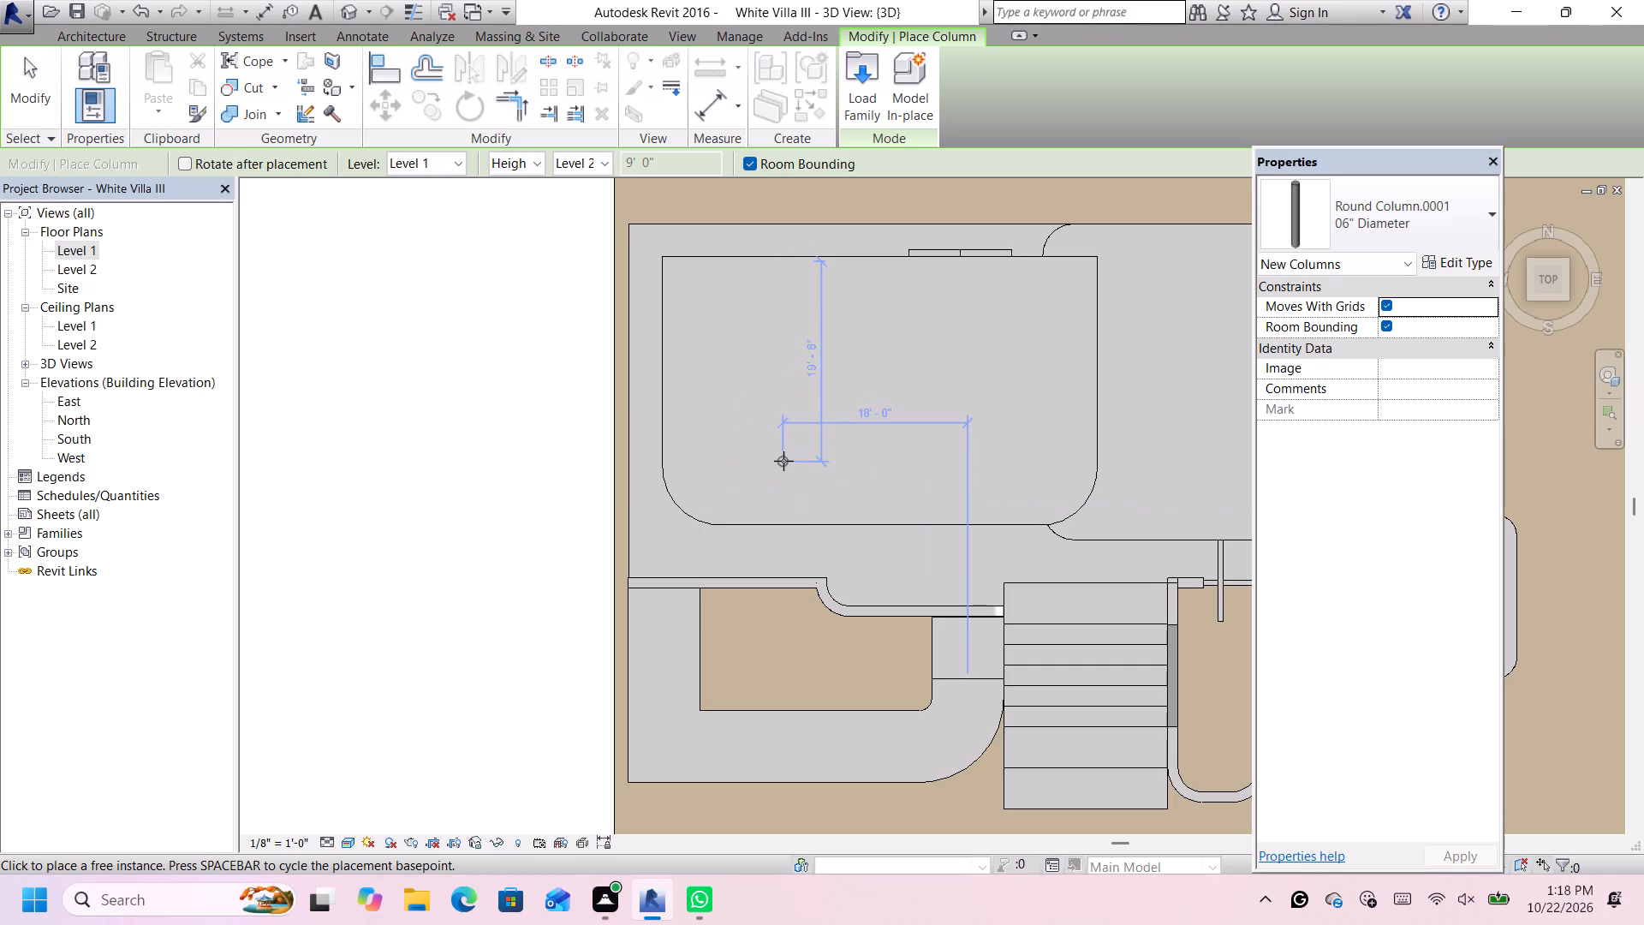
left_click(783, 461)
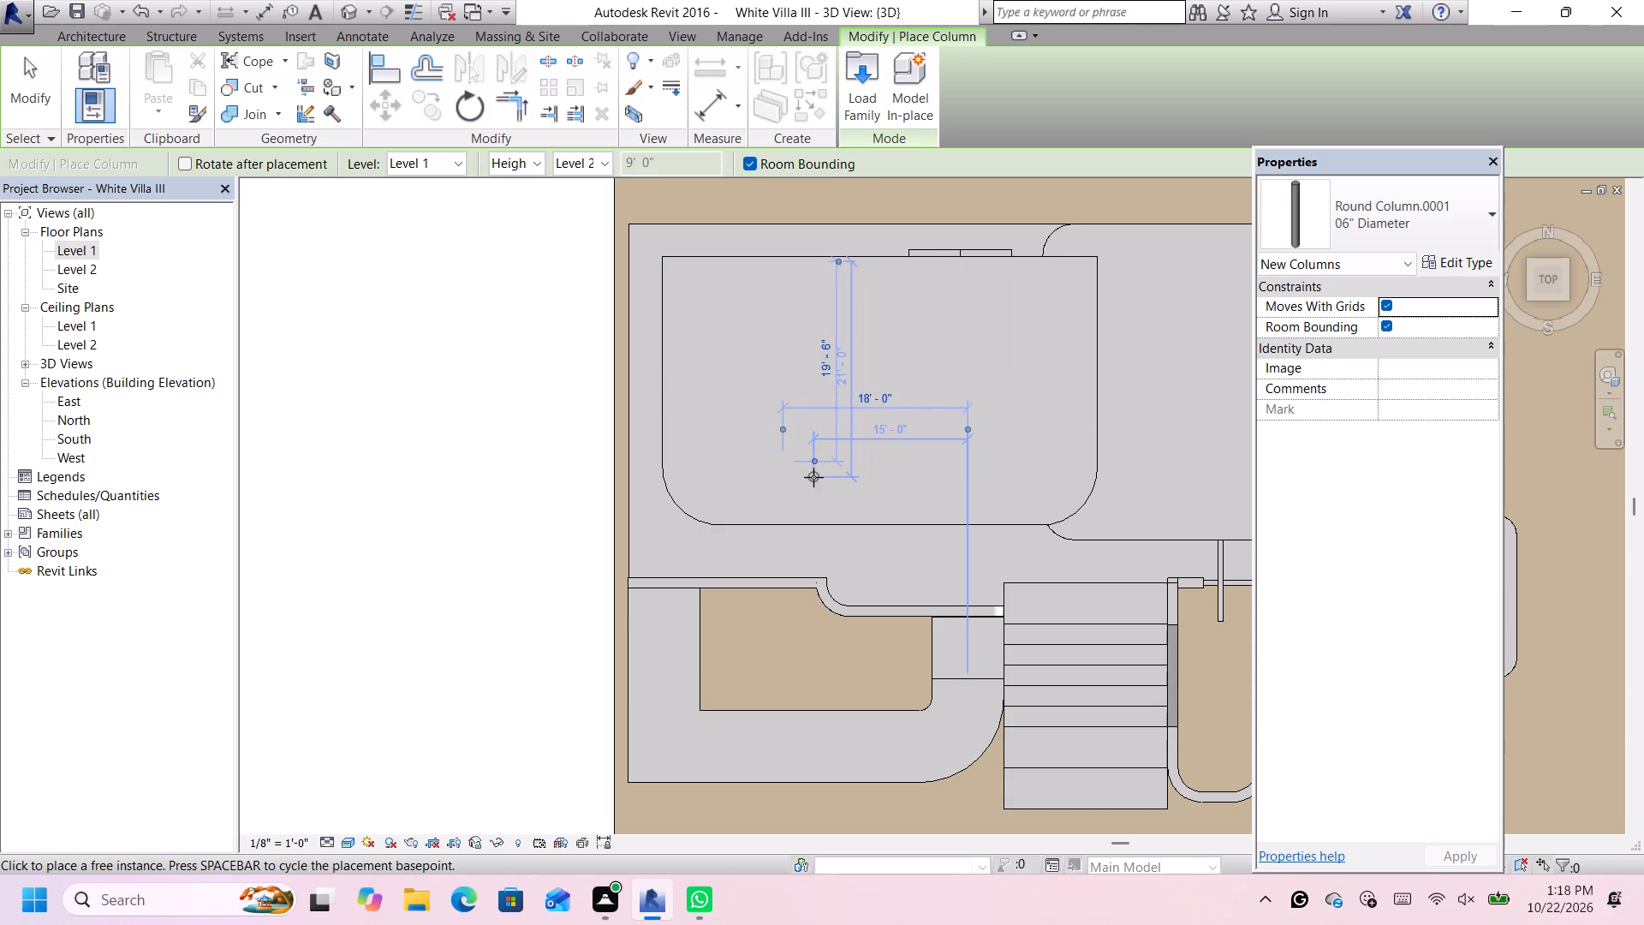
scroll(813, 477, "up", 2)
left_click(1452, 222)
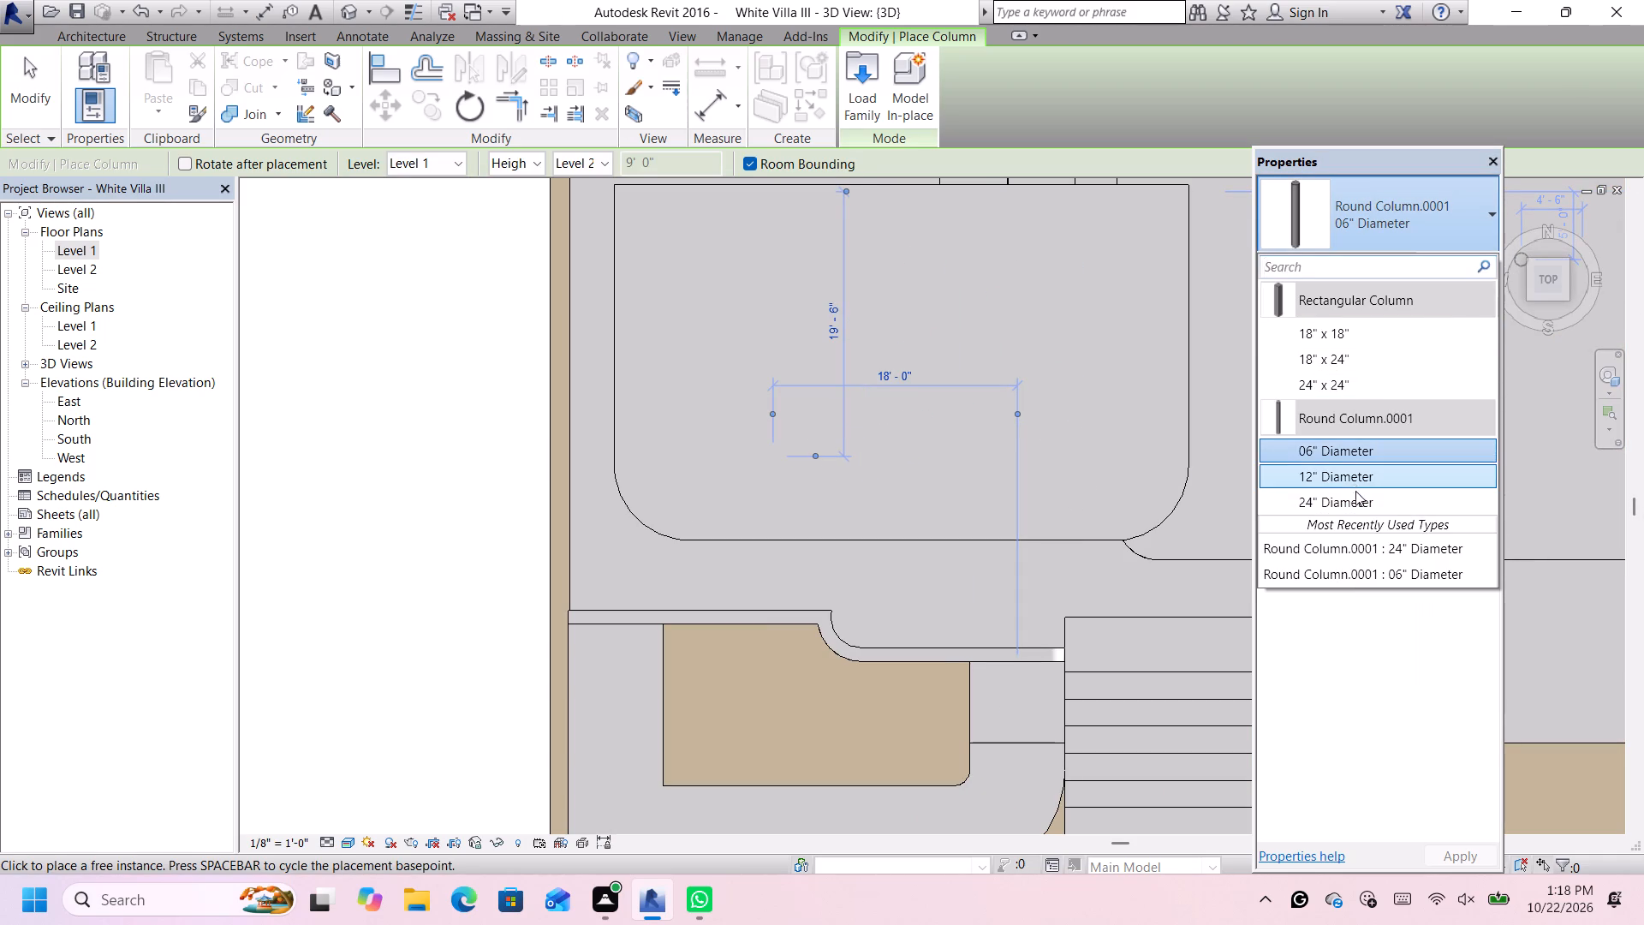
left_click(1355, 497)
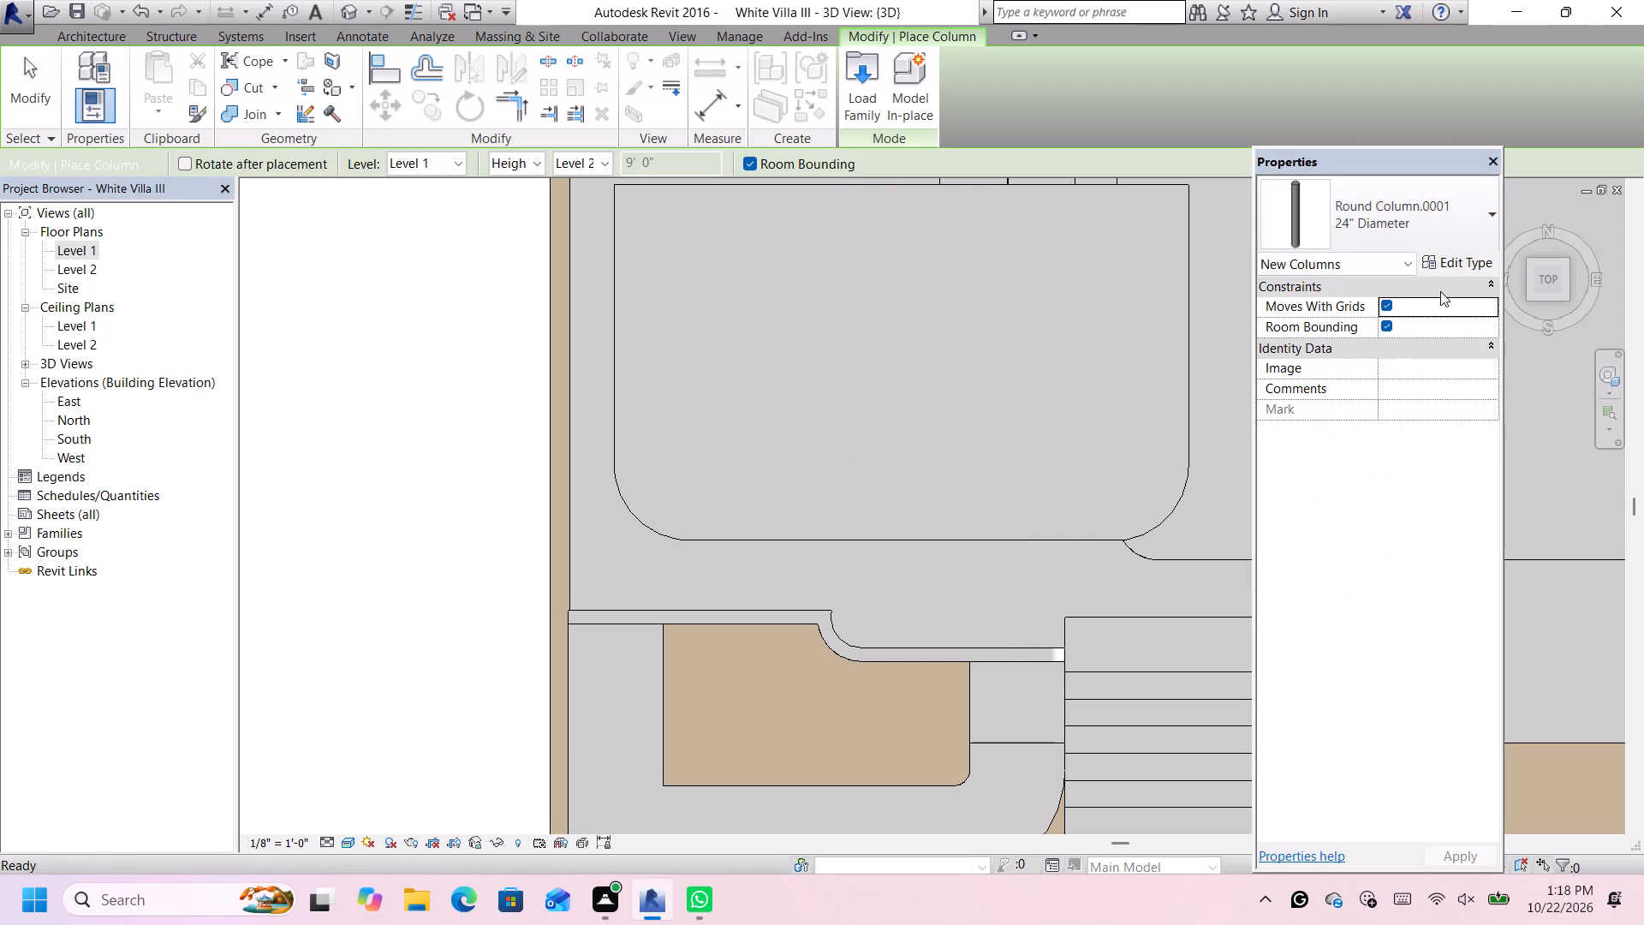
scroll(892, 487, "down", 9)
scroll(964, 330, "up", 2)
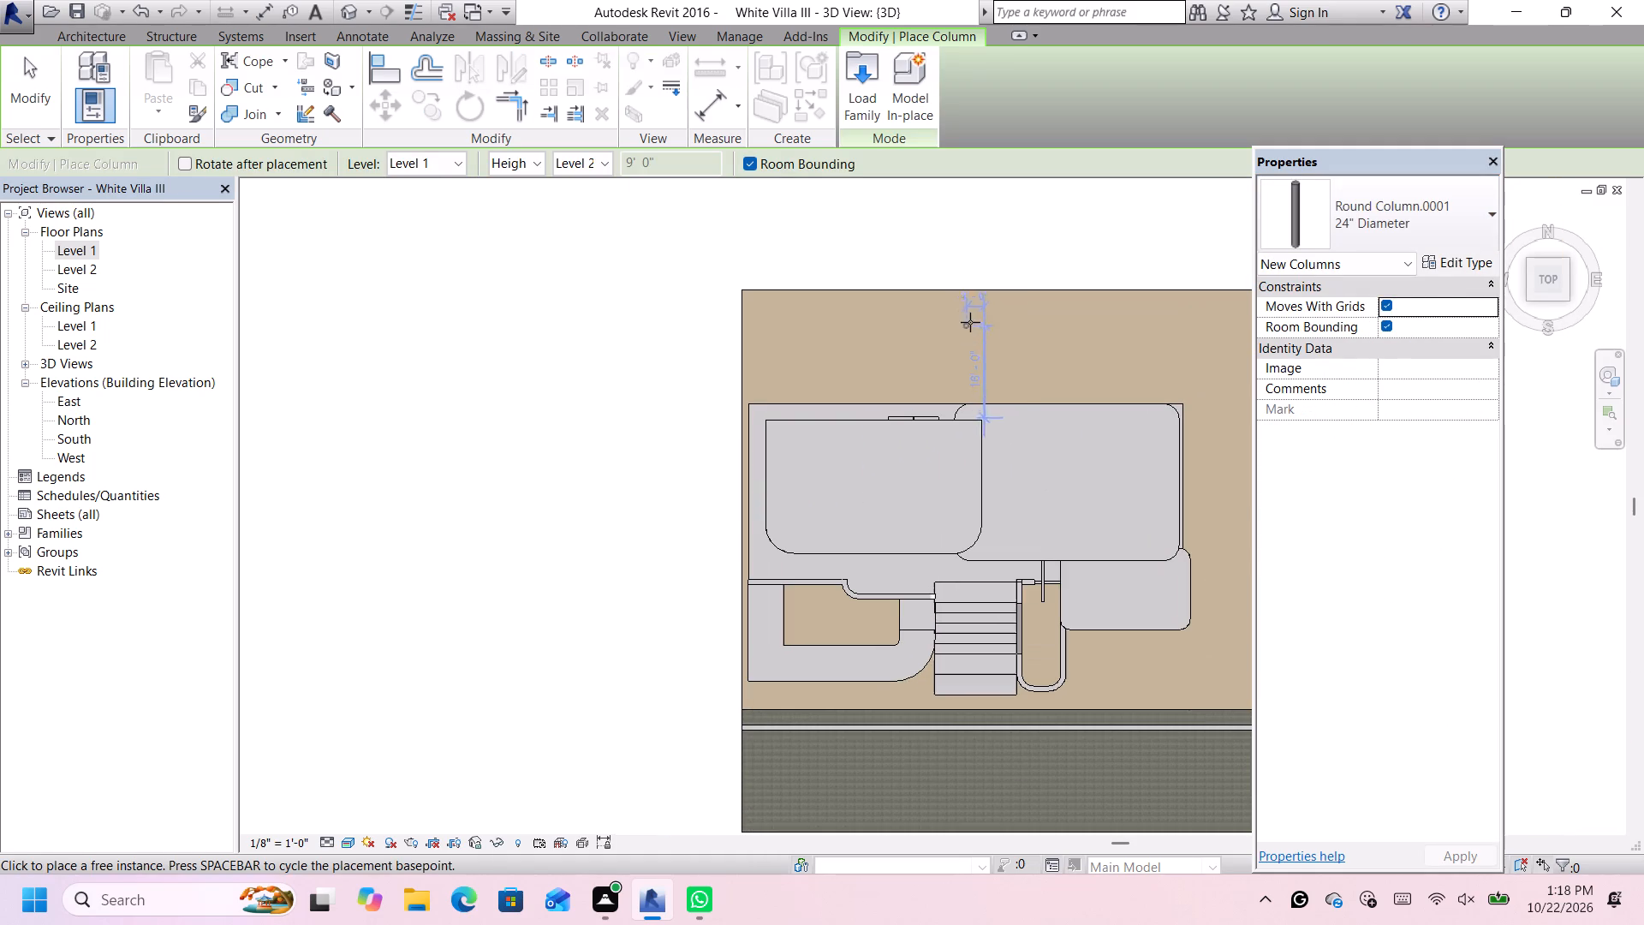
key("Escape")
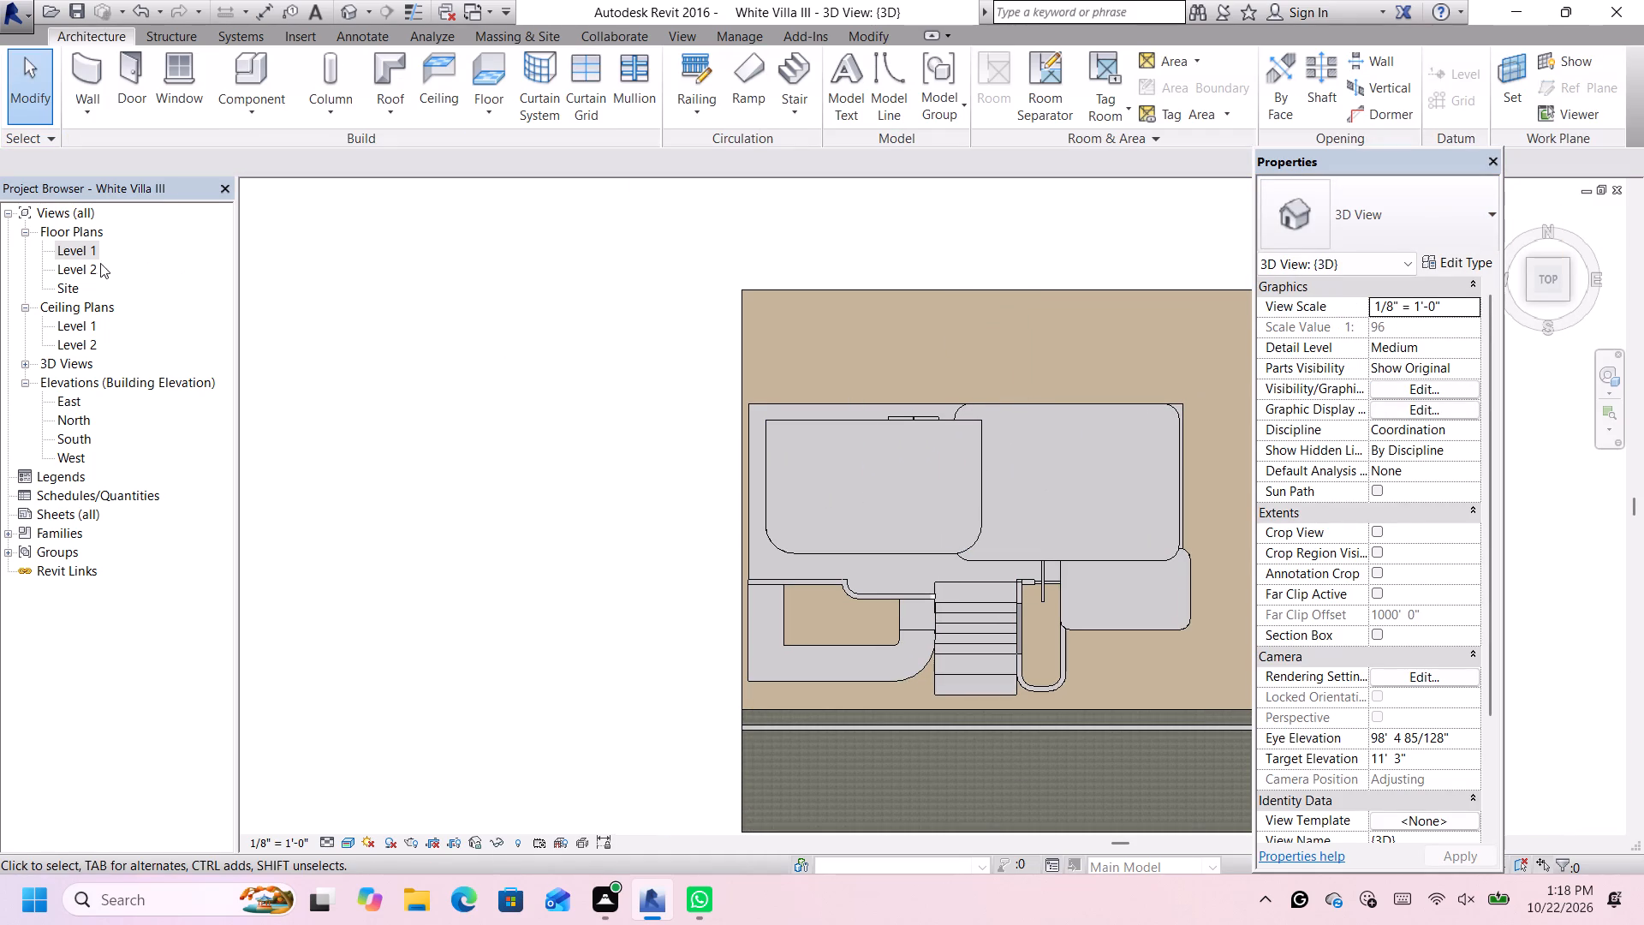
In the Level 1 floor plan, set the base offset of the newly placed 06" Diameter column to 30'.
double_click(79, 252)
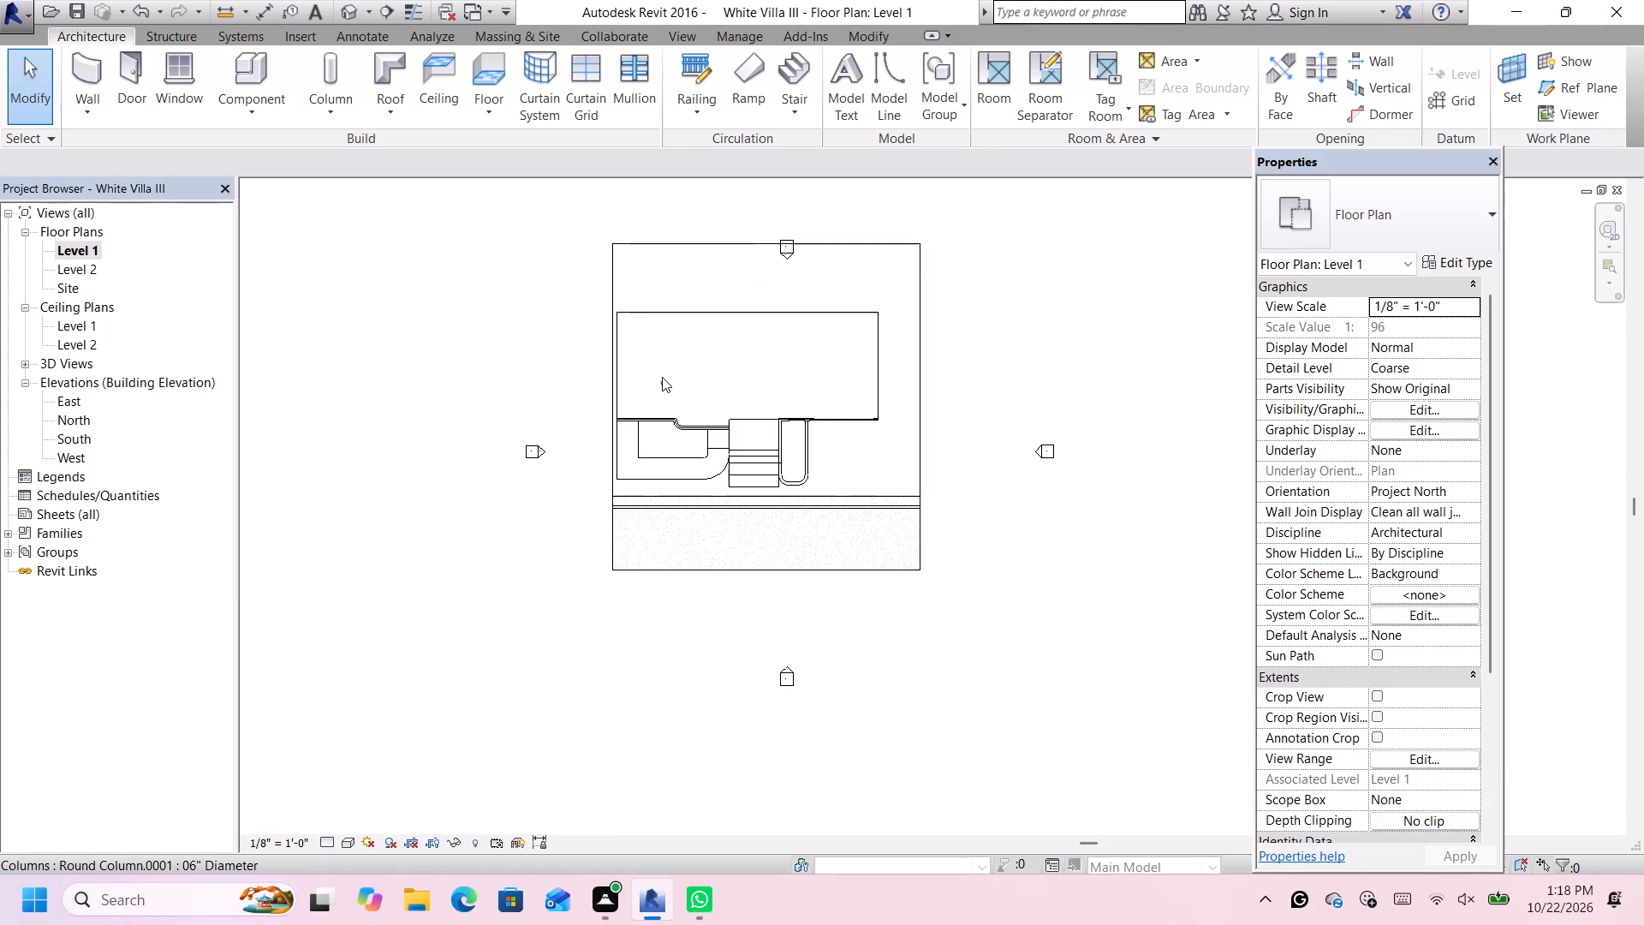
scroll(663, 381, "up", 4)
left_click(663, 385)
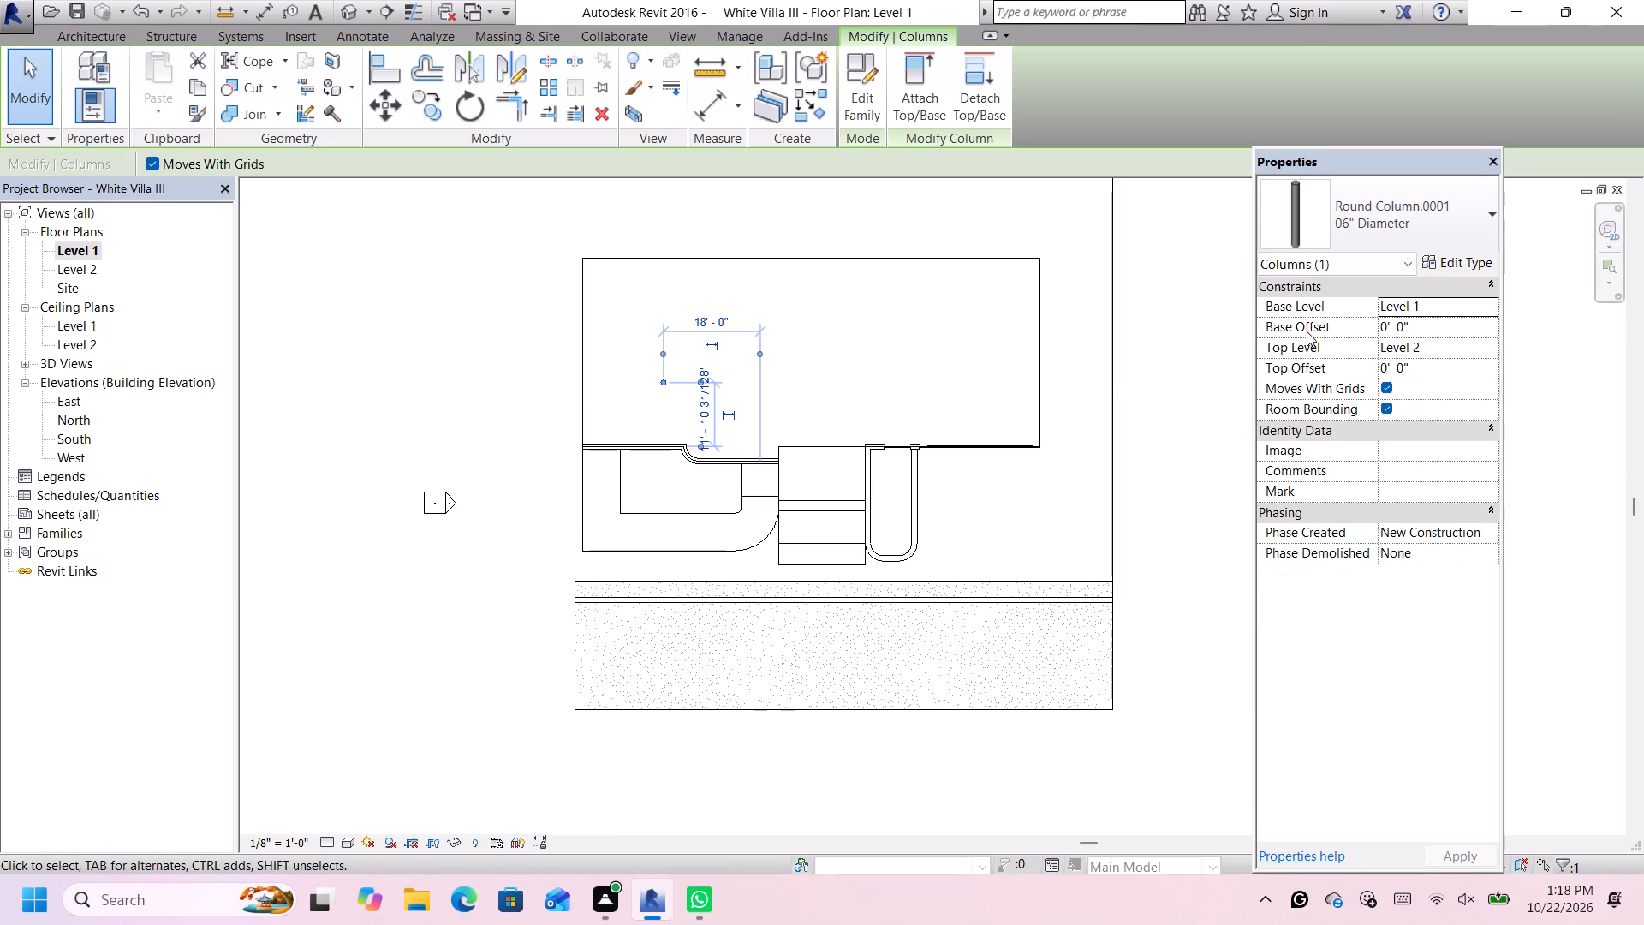
left_click(1421, 331)
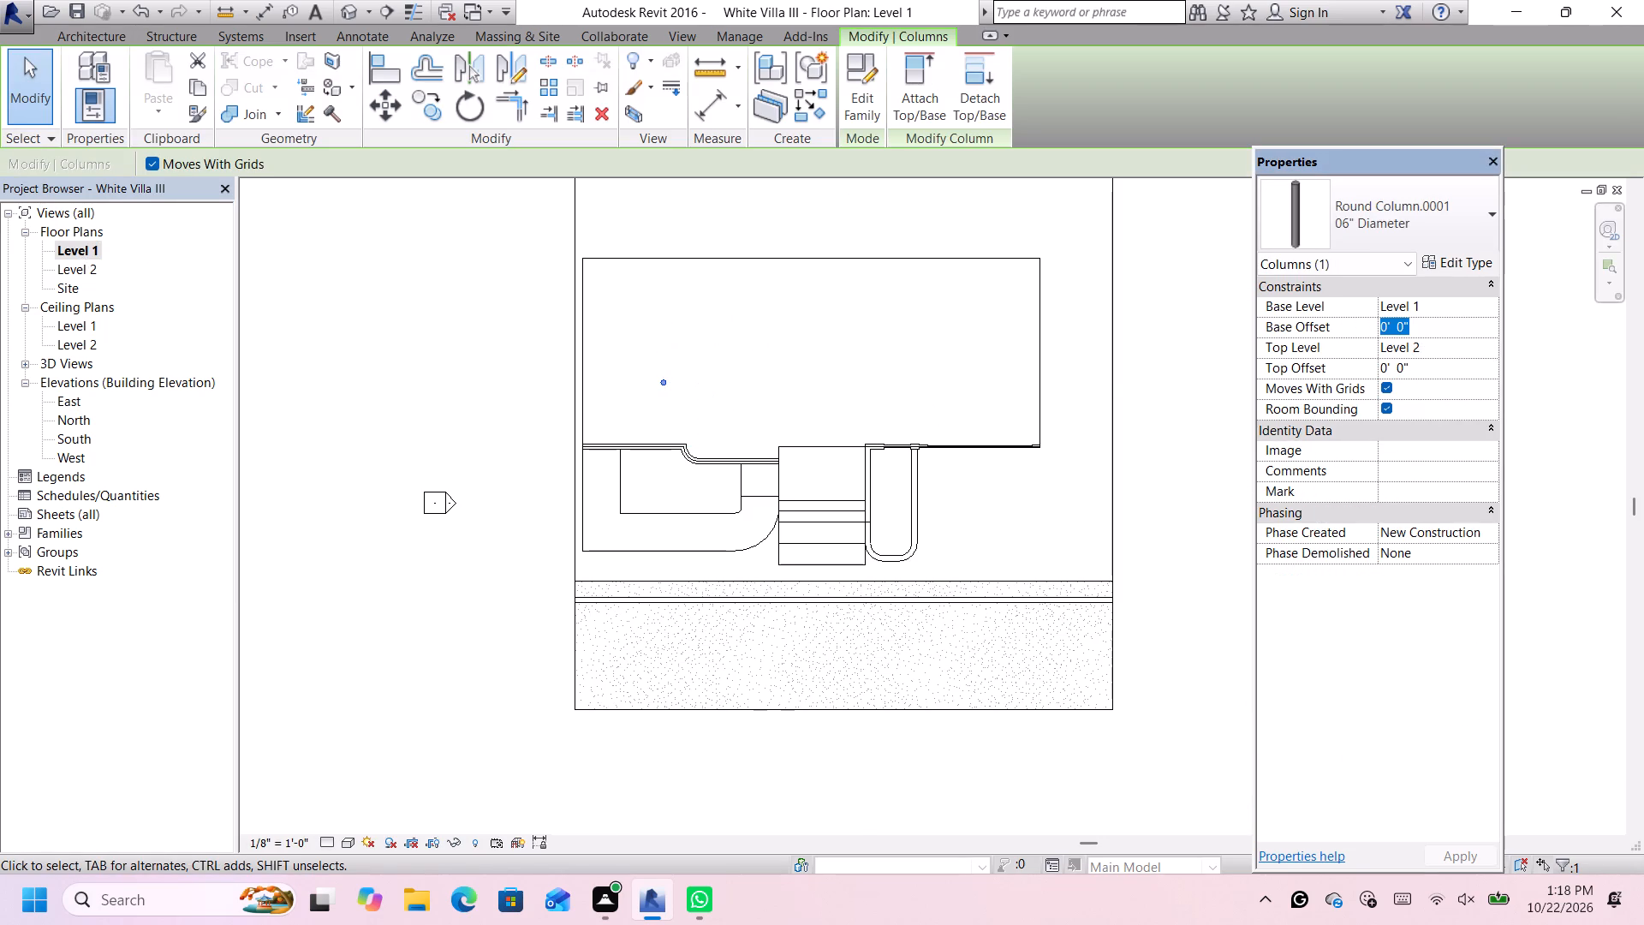
key("BackSpace")
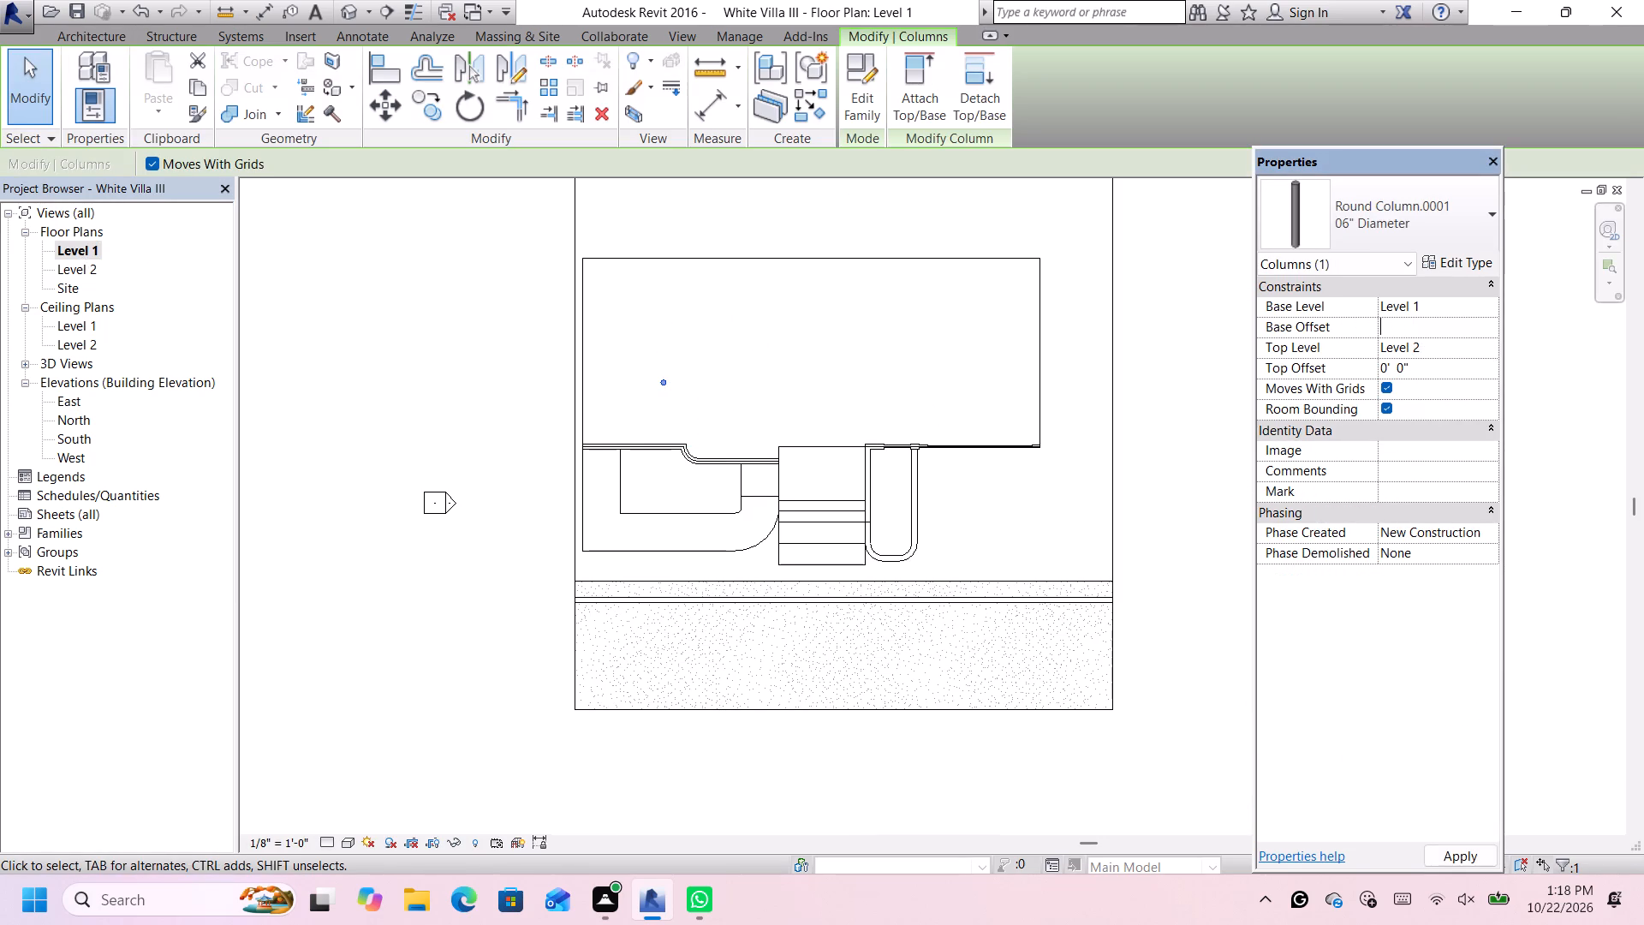
type("30'")
key("Return")
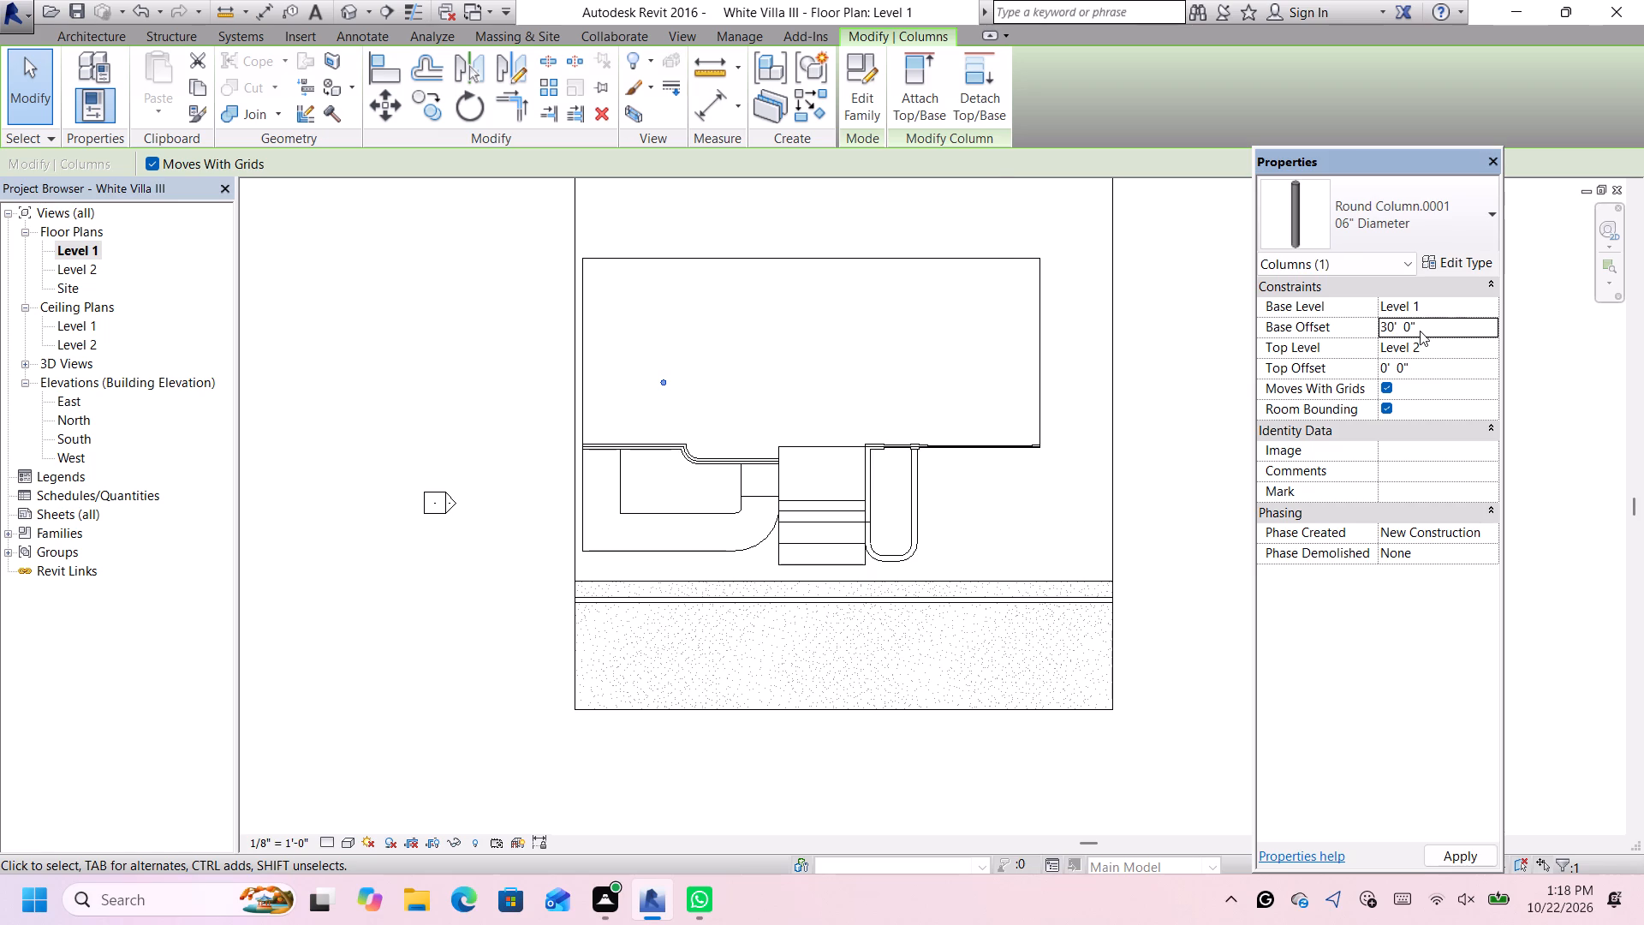
left_click(954, 123)
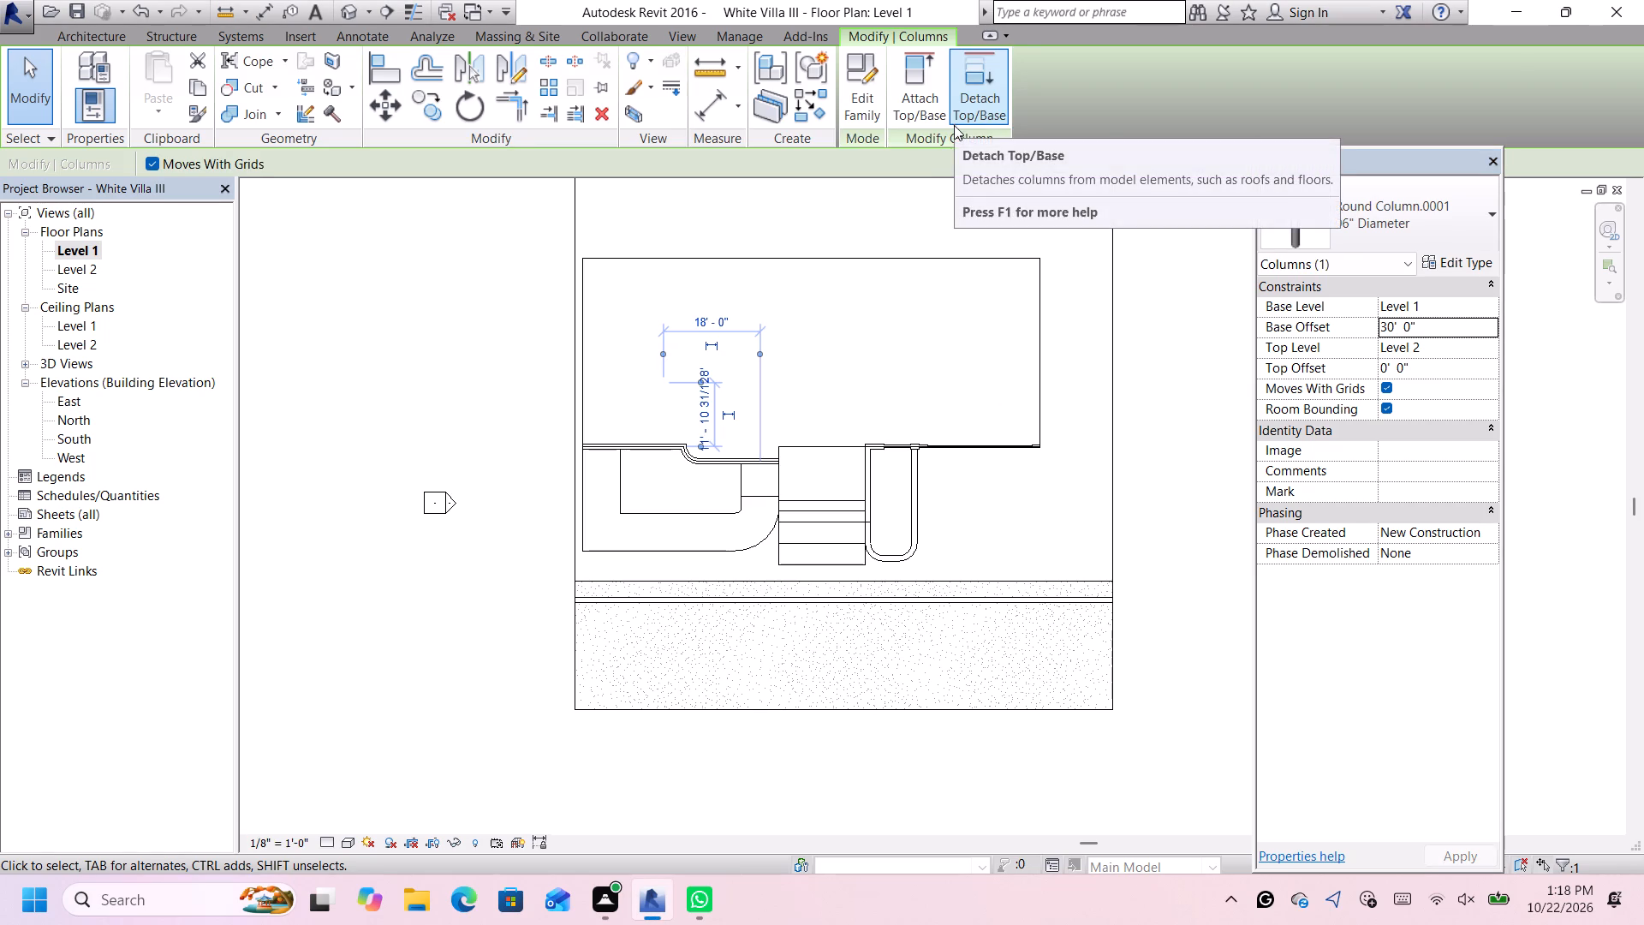
key("Return")
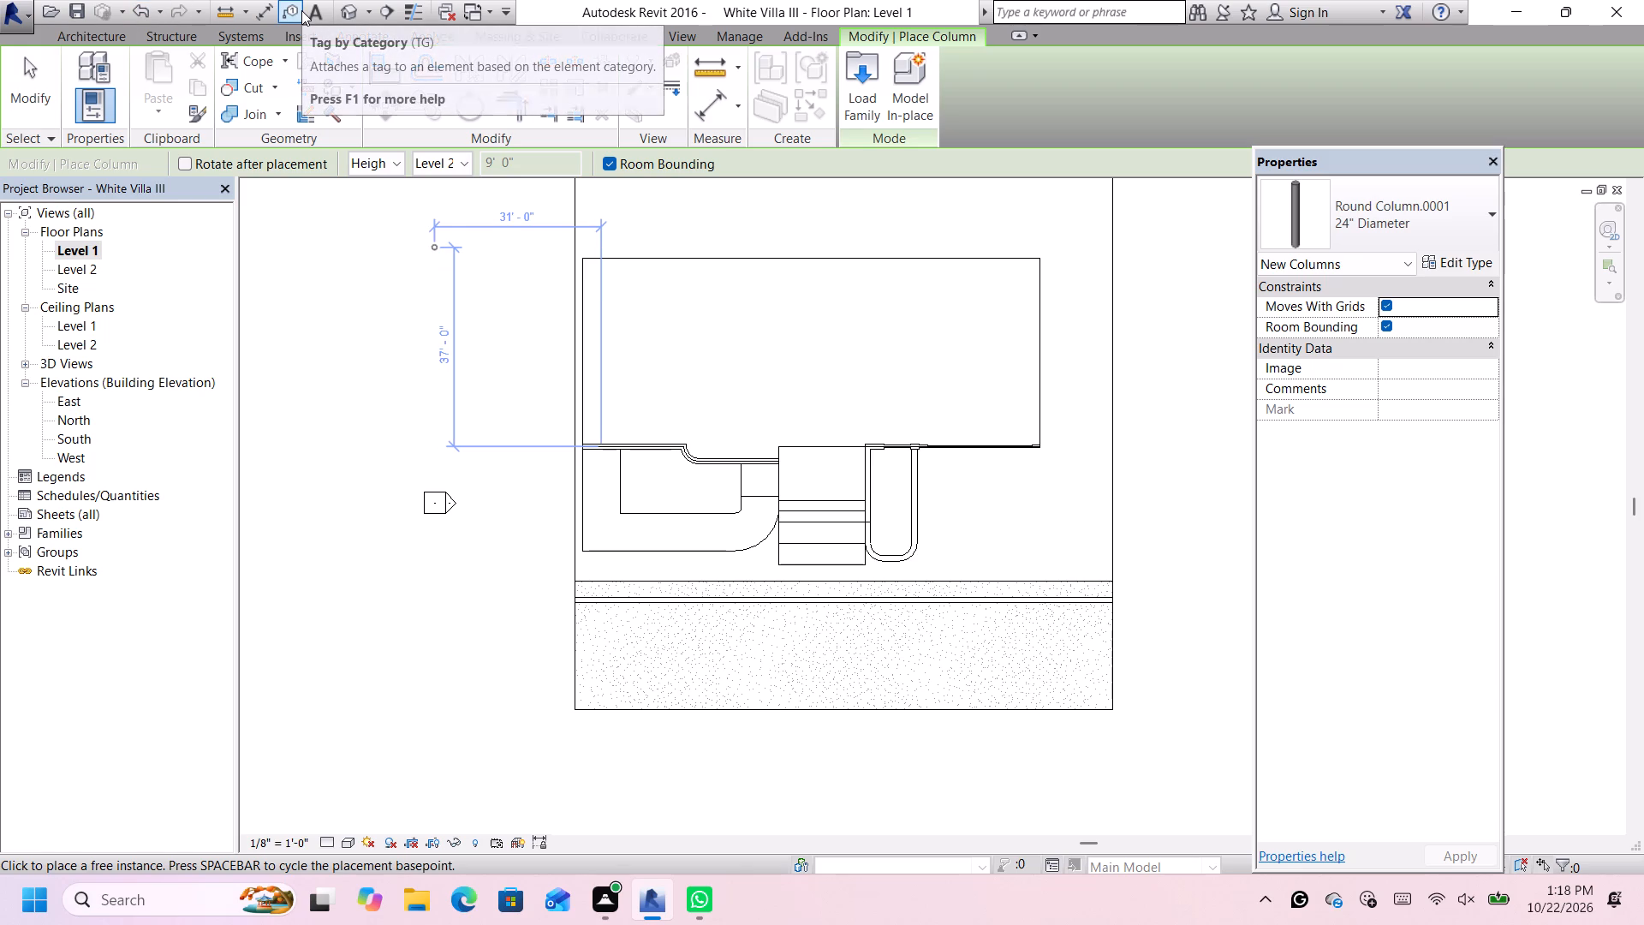
Examine the column above the west roof in the 3D view, from a corner and from the front.
left_click(345, 14)
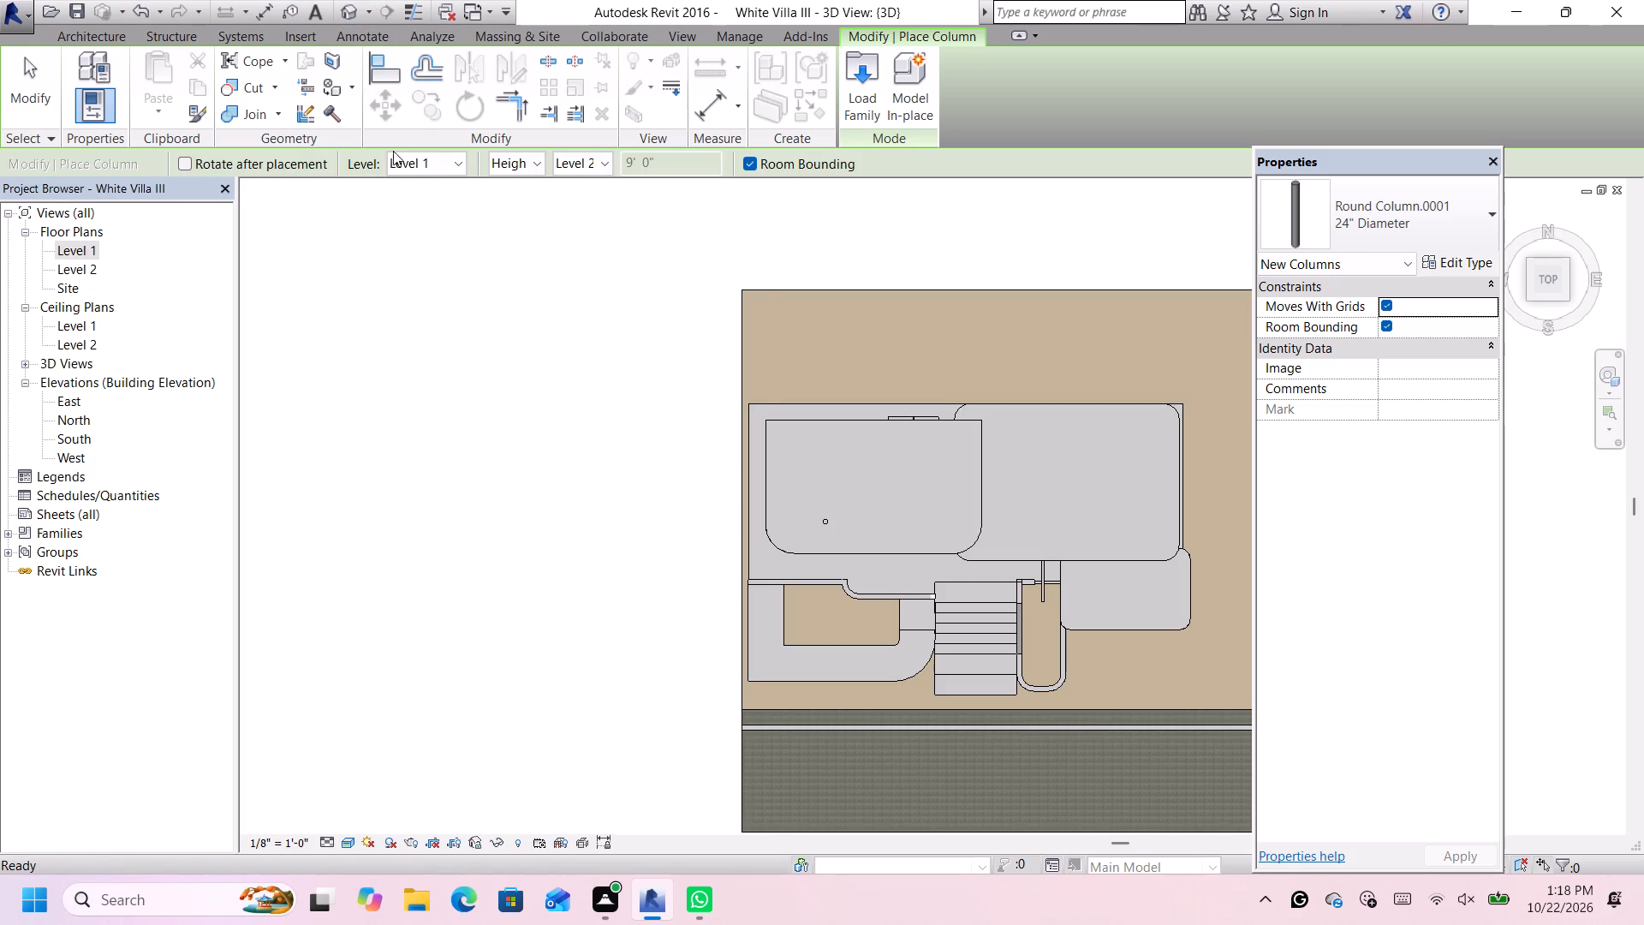
left_click(1533, 301)
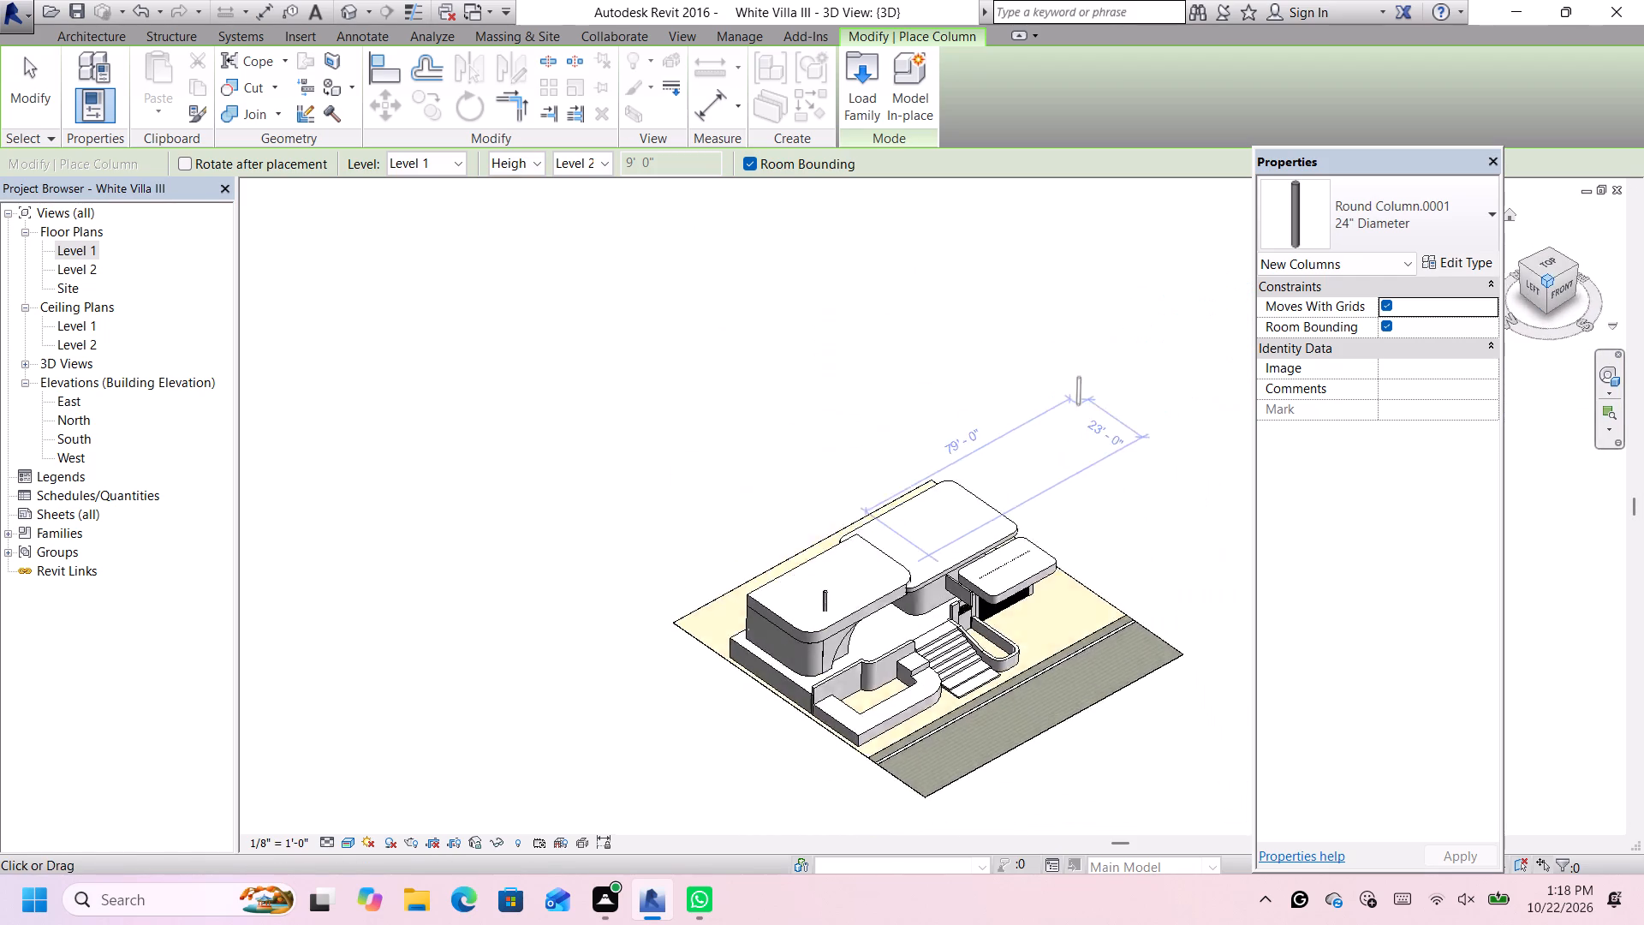
scroll(1554, 309, "up", 2)
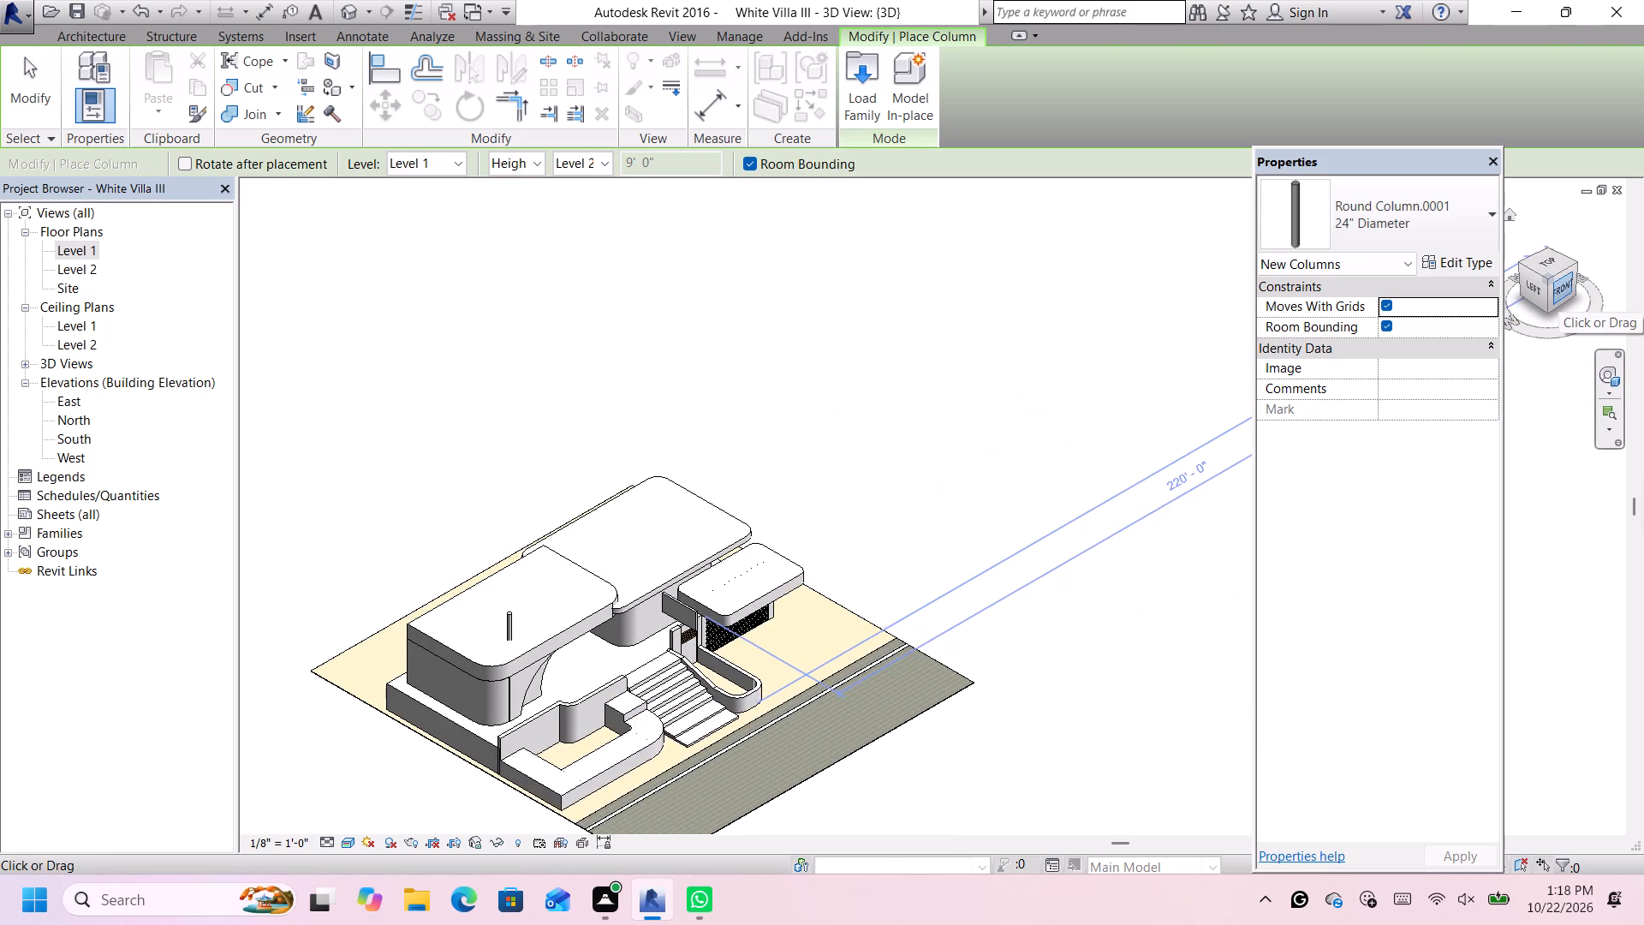
left_click(1564, 289)
scroll(743, 445, "up", 2)
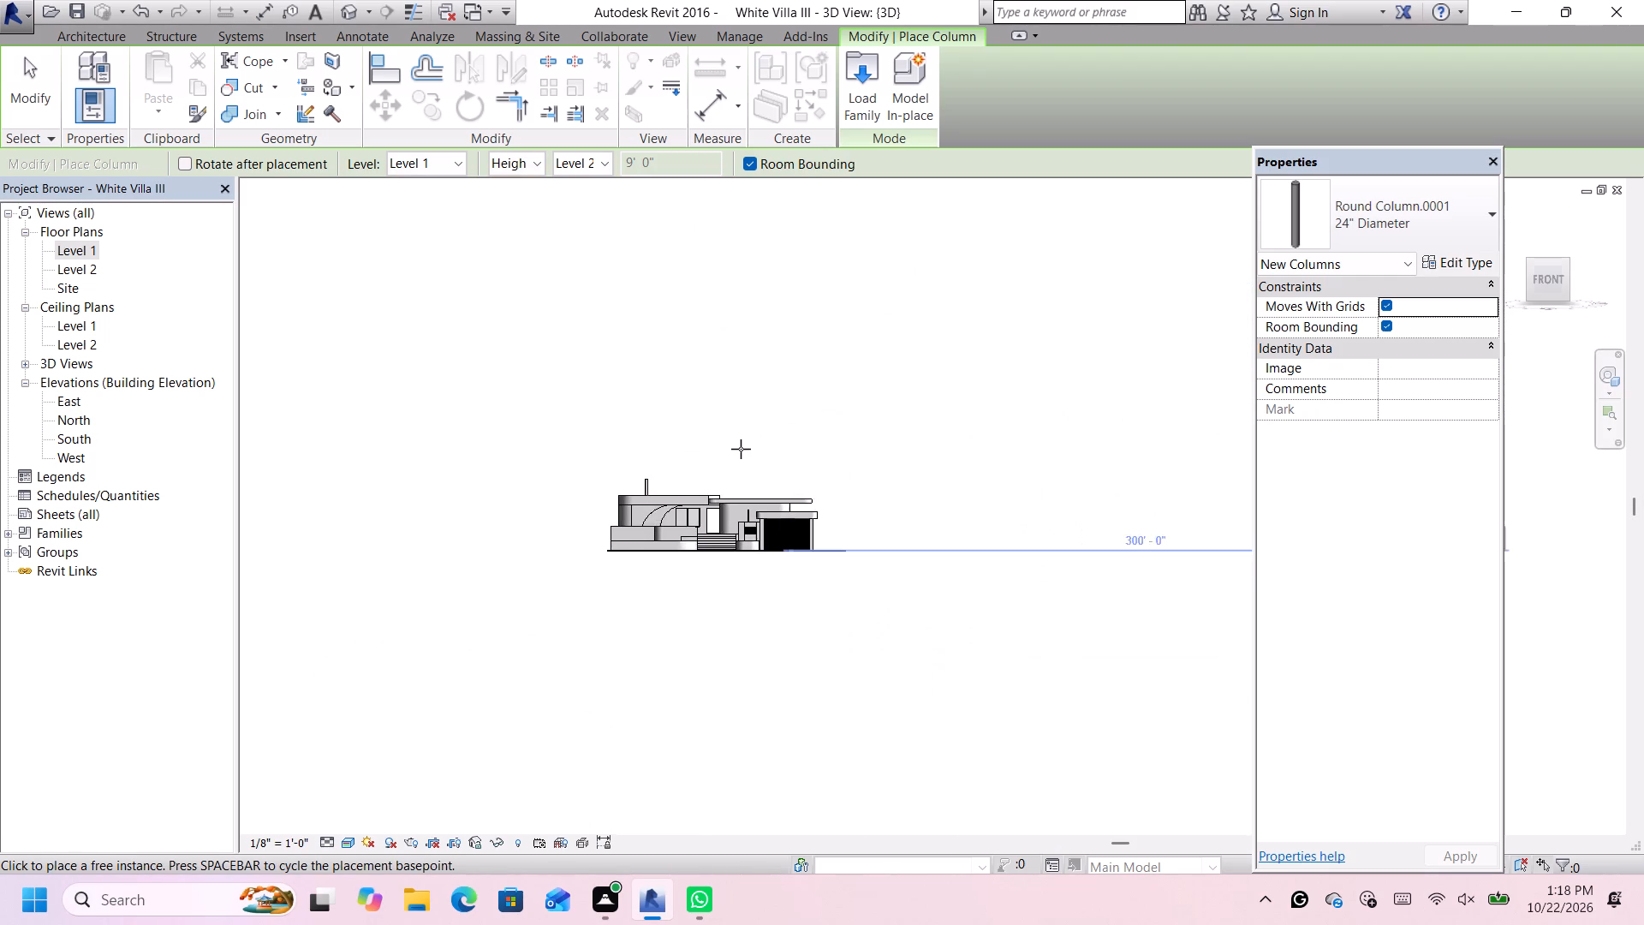
scroll(741, 449, "up", 2)
key("Escape")
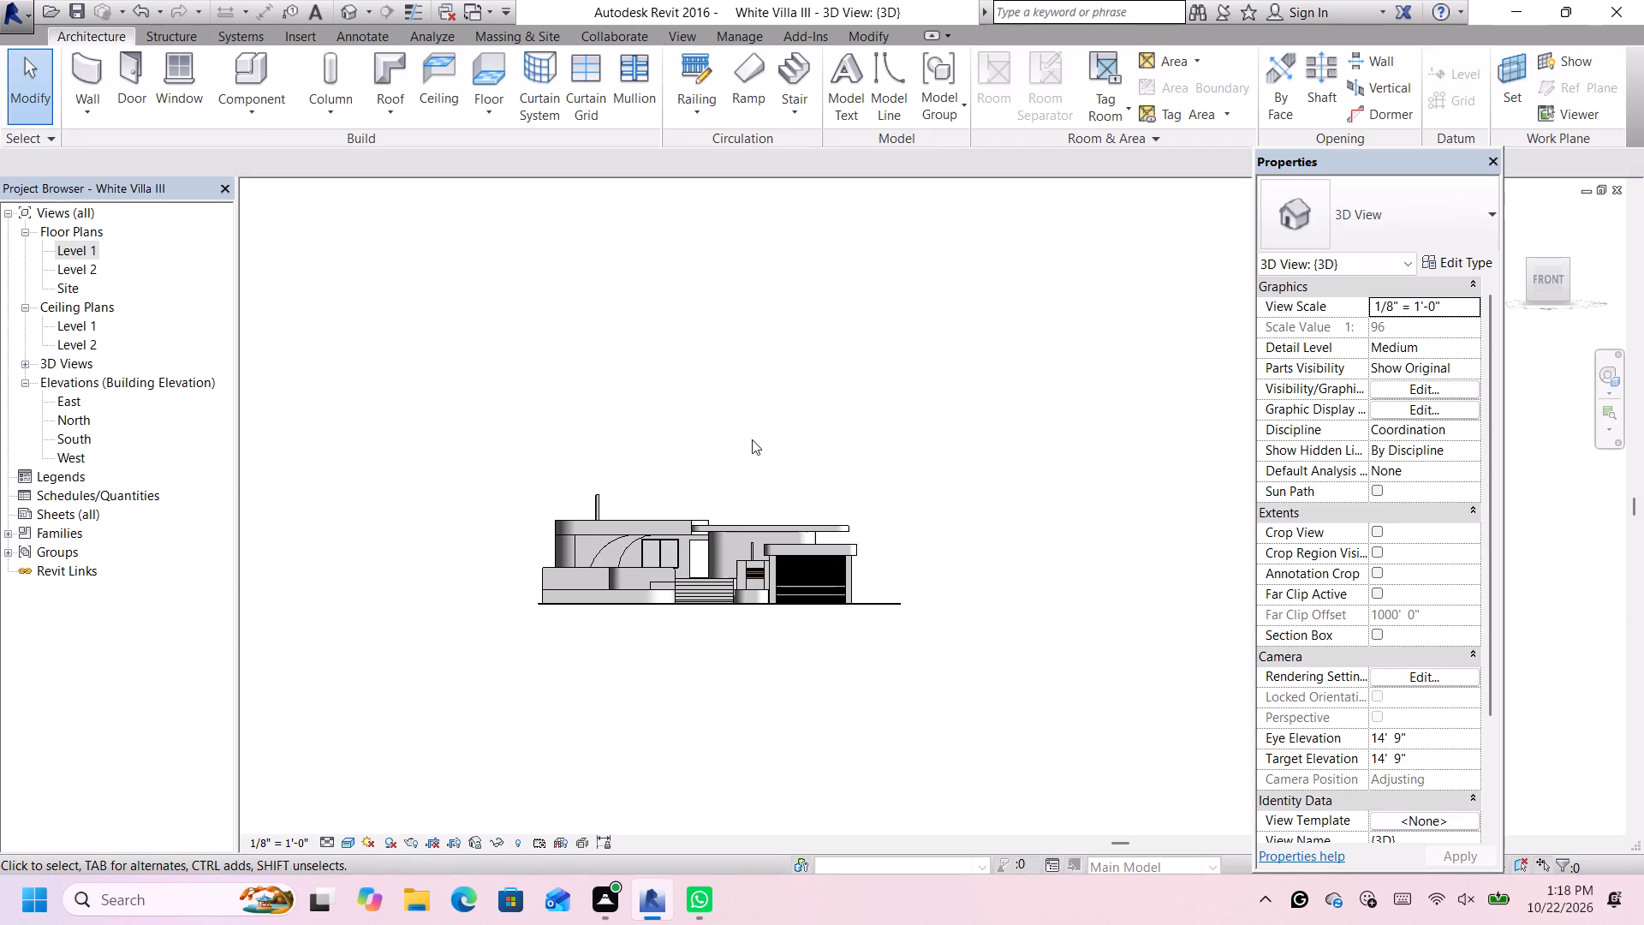
left_click(605, 503)
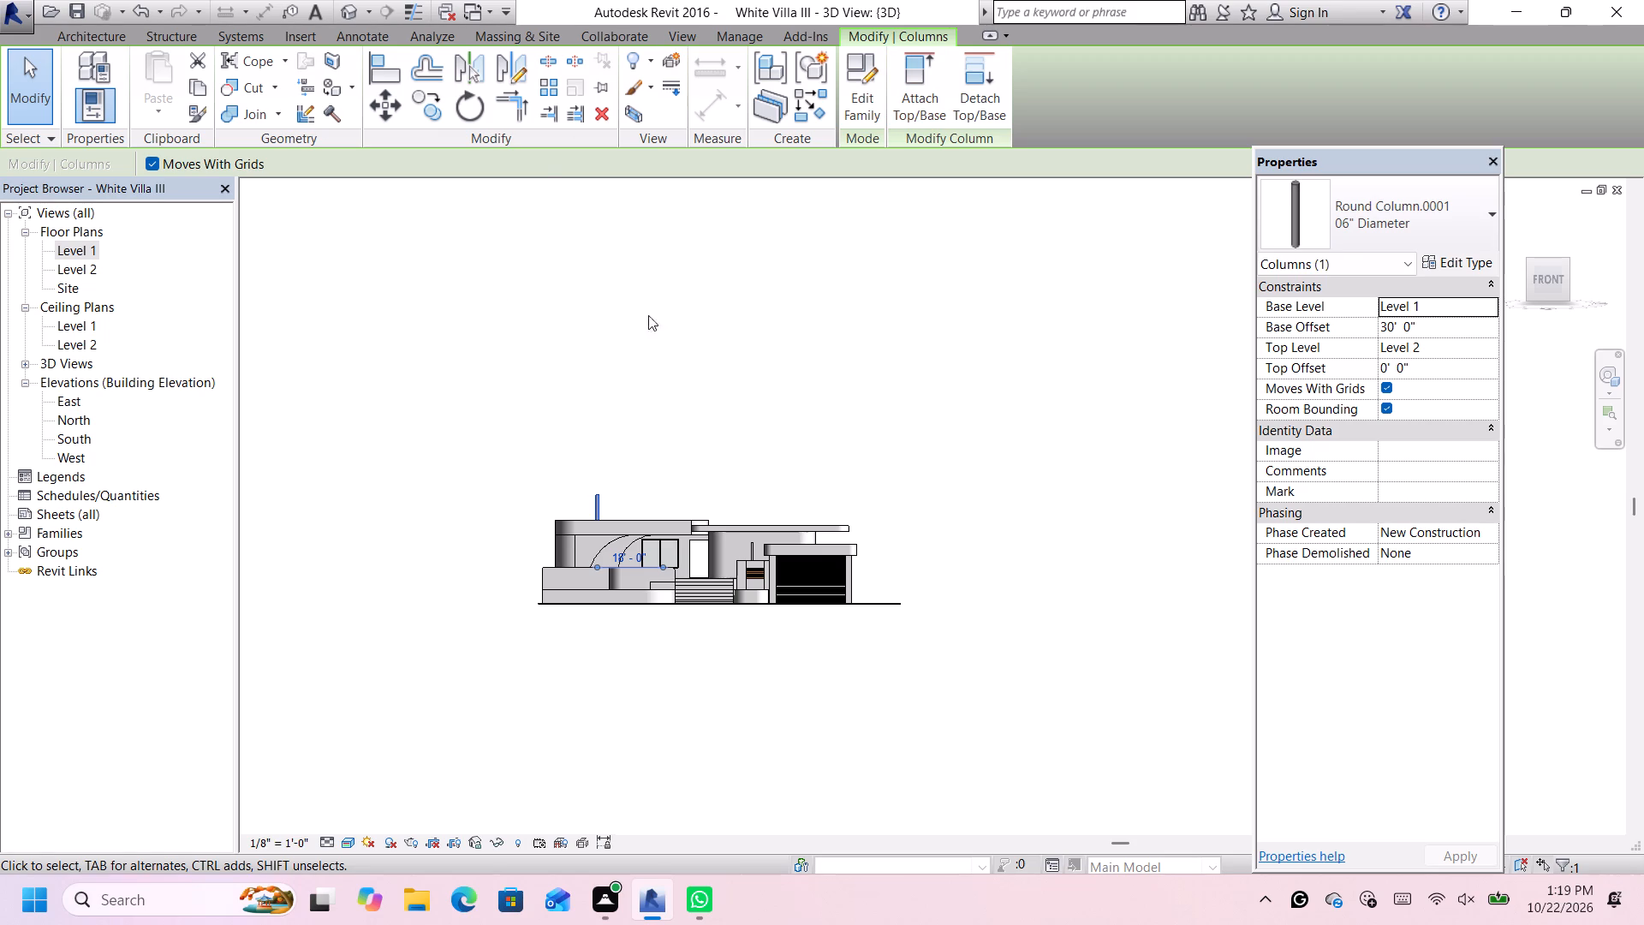
scroll(605, 497, "up", 14)
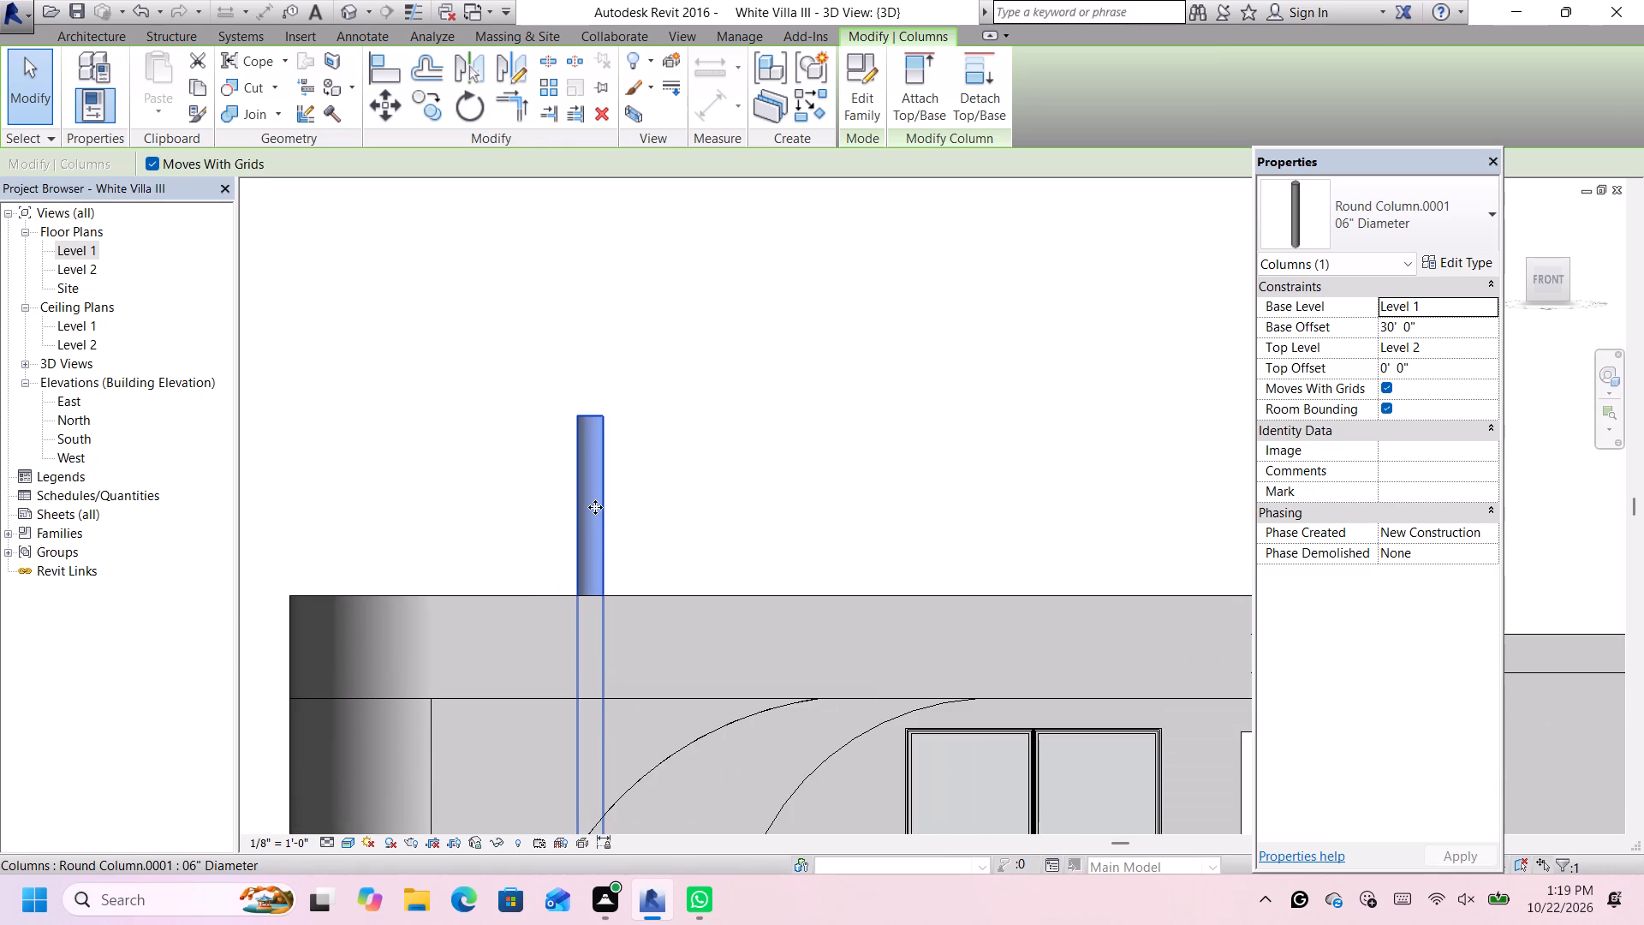
left_click(595, 507)
scroll(626, 397, "down", 7)
scroll(712, 323, "up", 4)
scroll(693, 424, "down", 2)
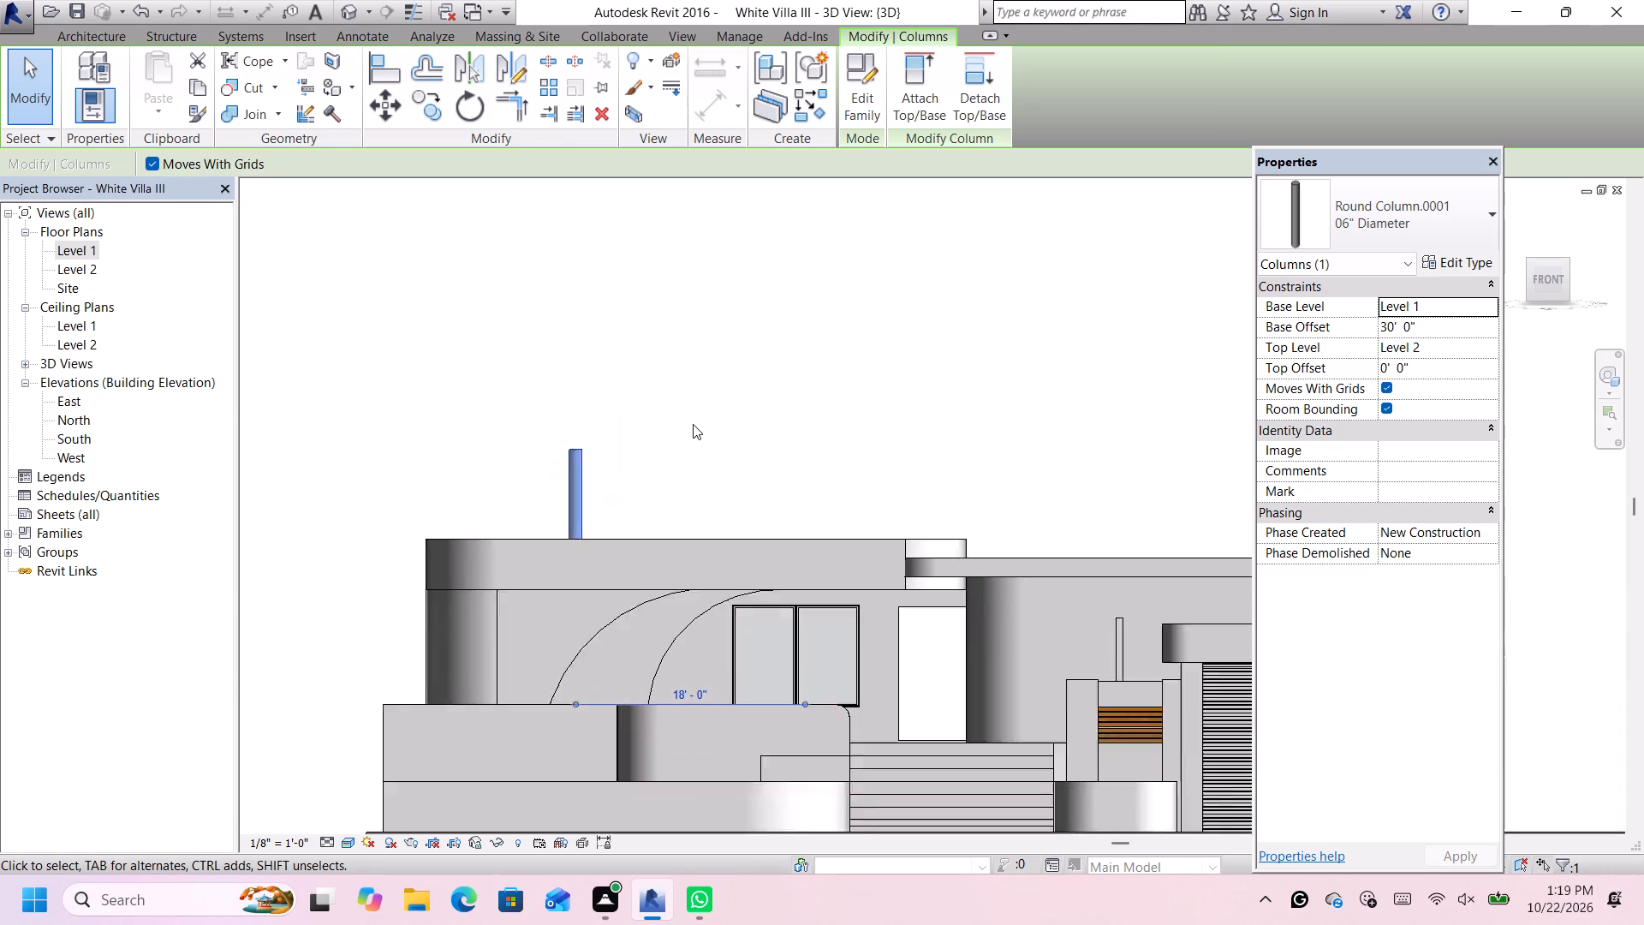
scroll(693, 424, "down", 2)
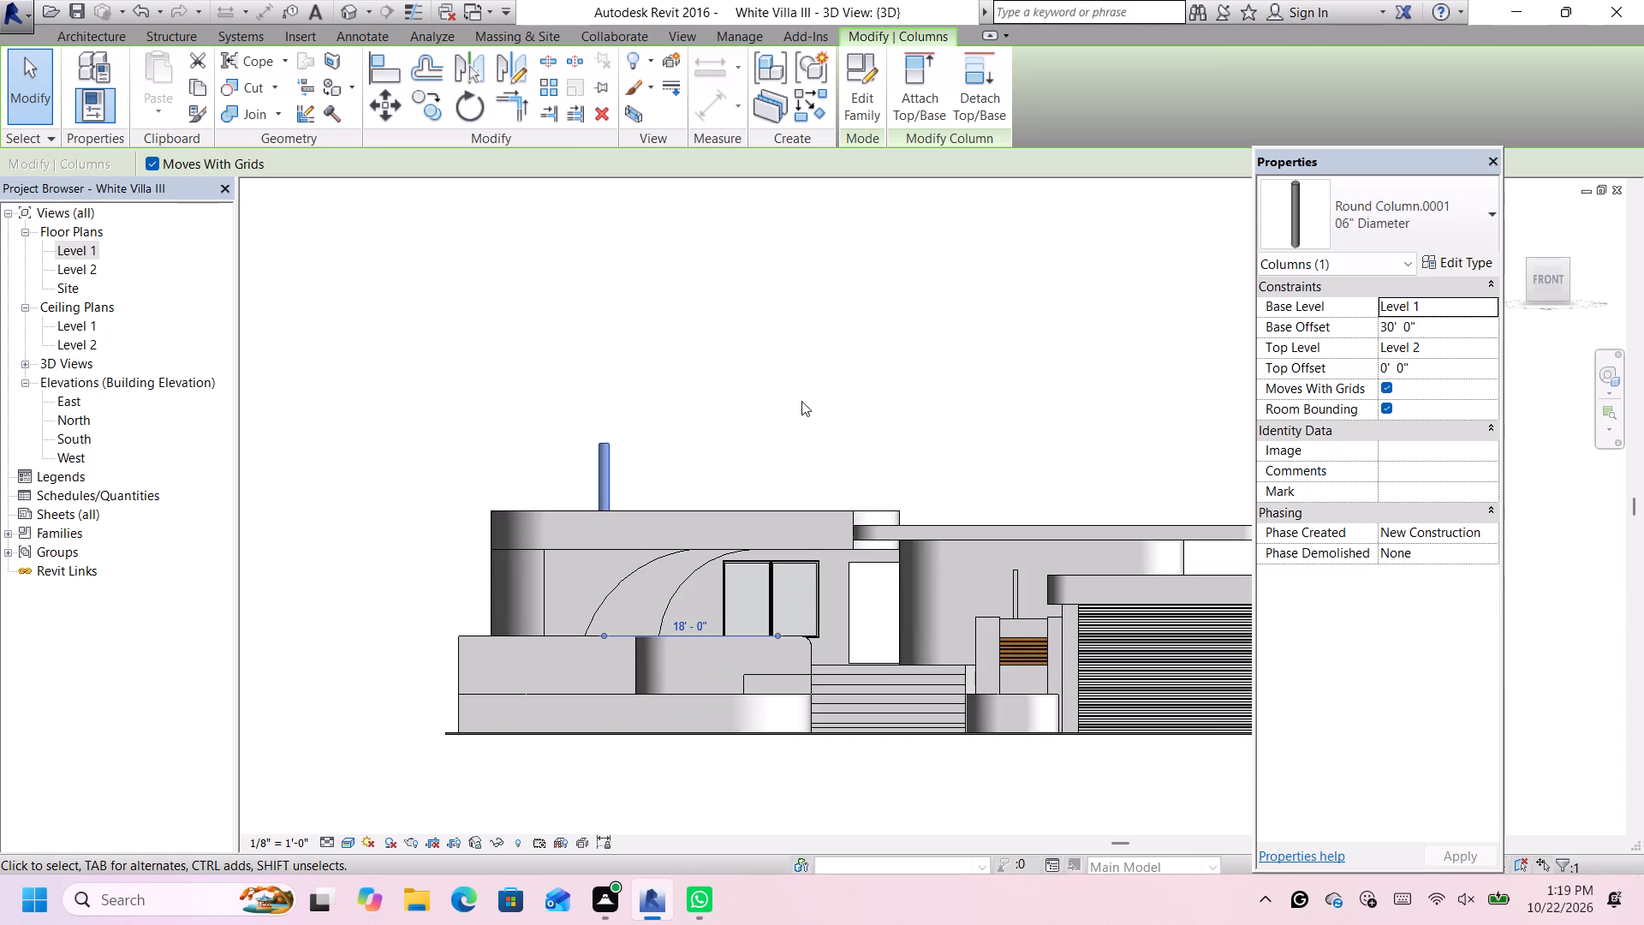
scroll(618, 478, "up", 2)
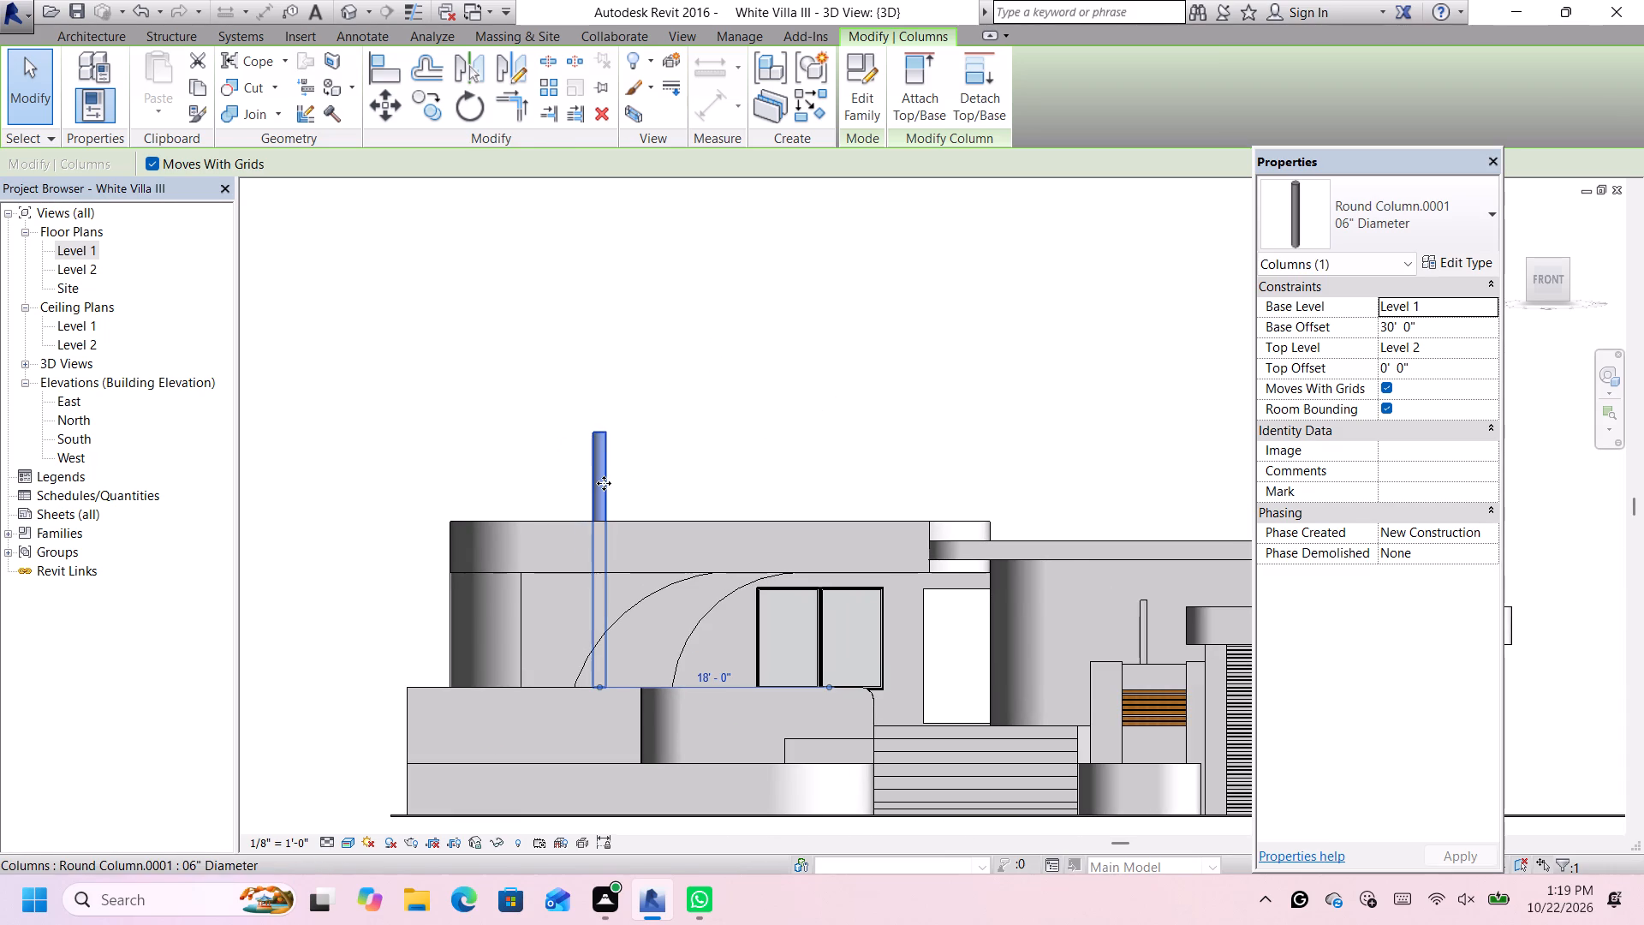
Open the roof column's family, Round Column.0001, for editing.
left_click(604, 484)
left_click(868, 87)
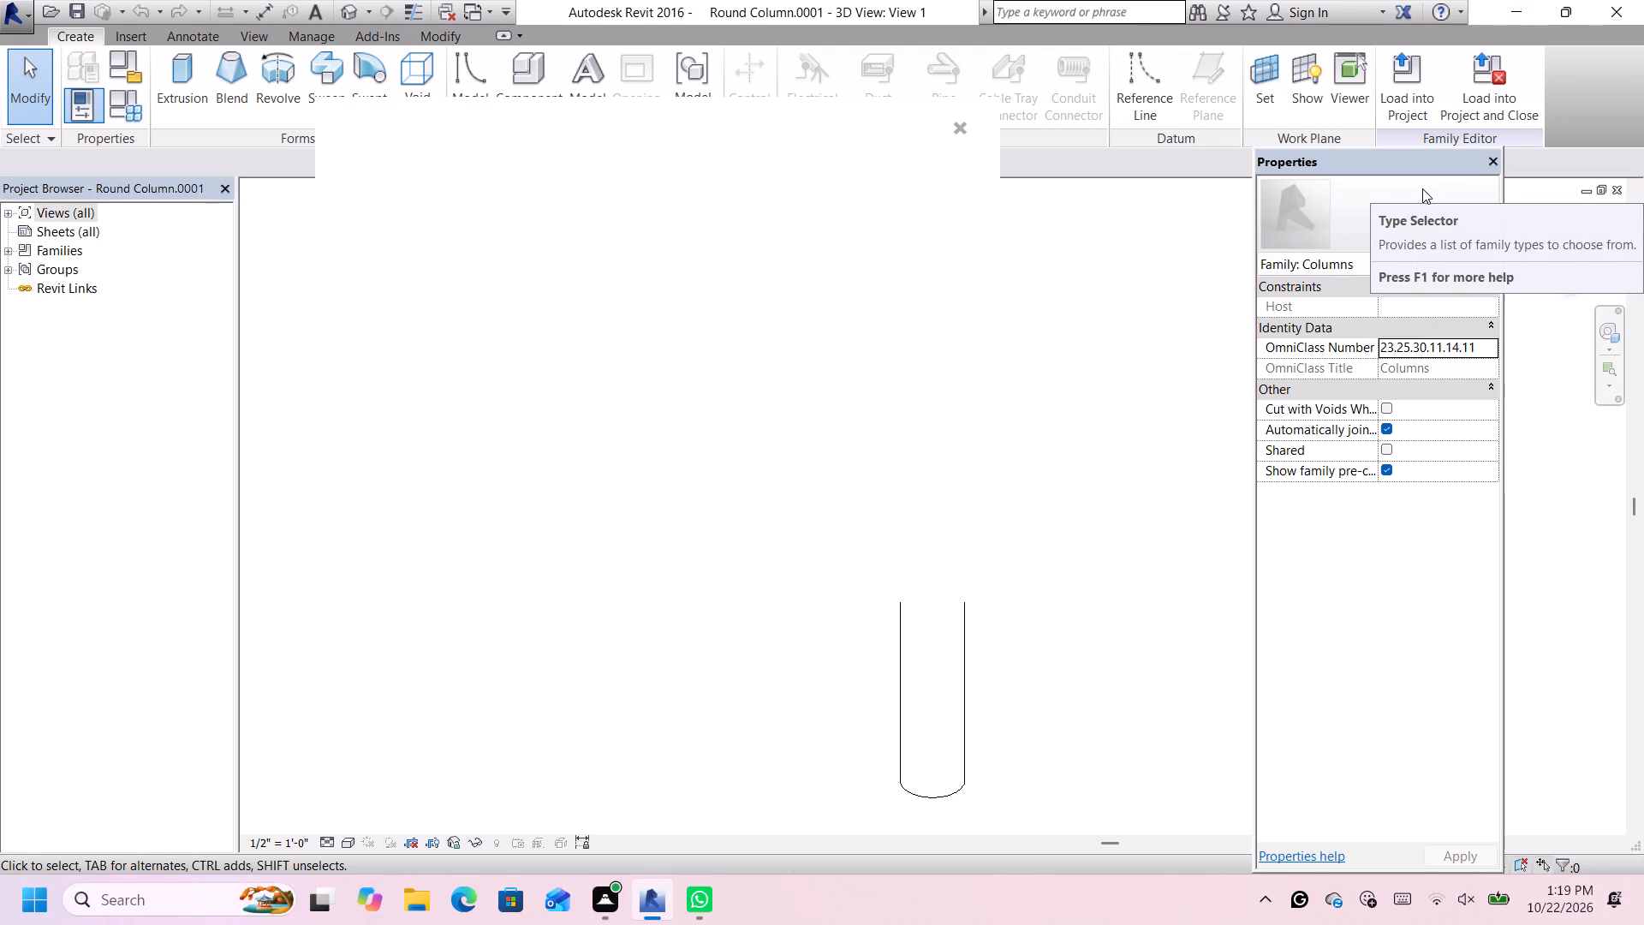
left_click(955, 131)
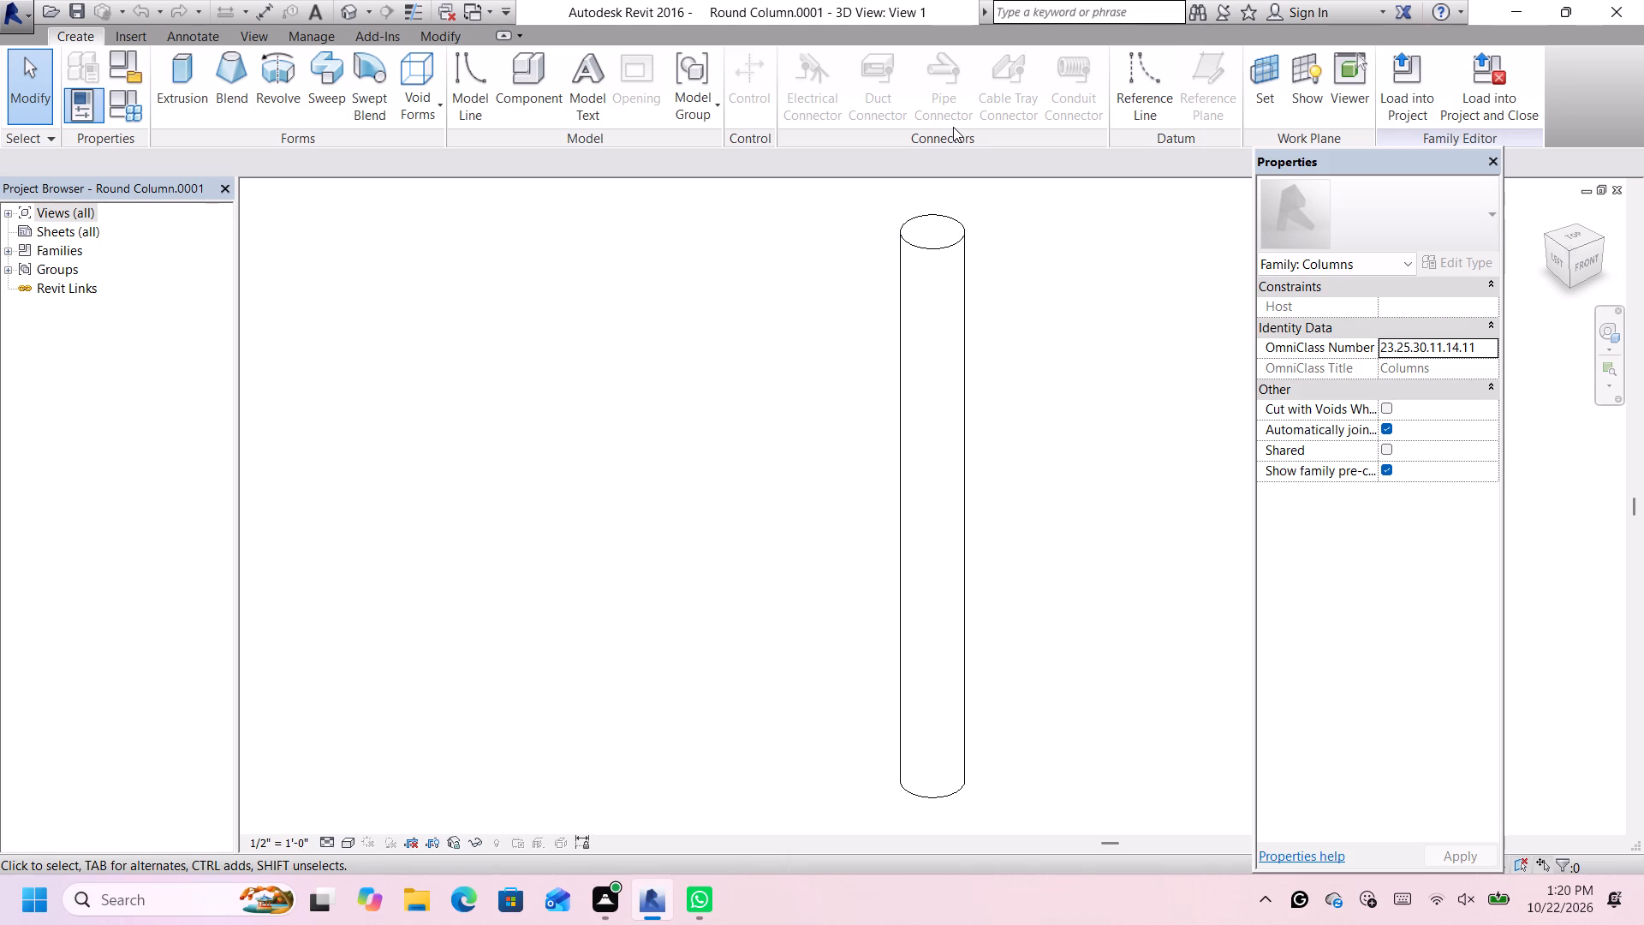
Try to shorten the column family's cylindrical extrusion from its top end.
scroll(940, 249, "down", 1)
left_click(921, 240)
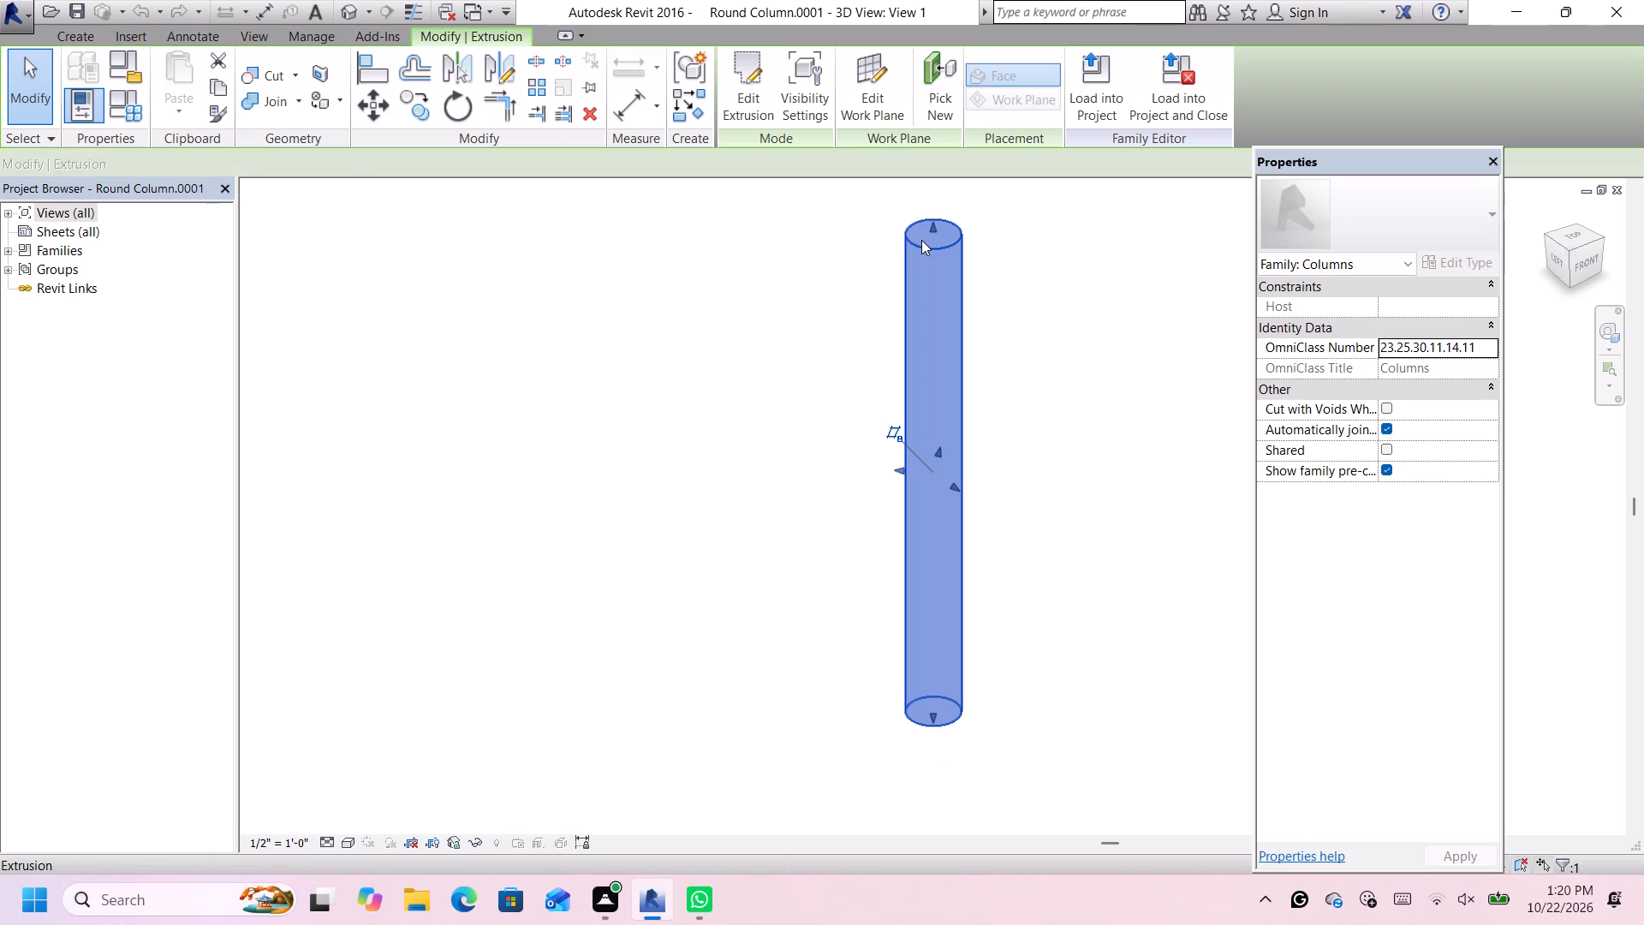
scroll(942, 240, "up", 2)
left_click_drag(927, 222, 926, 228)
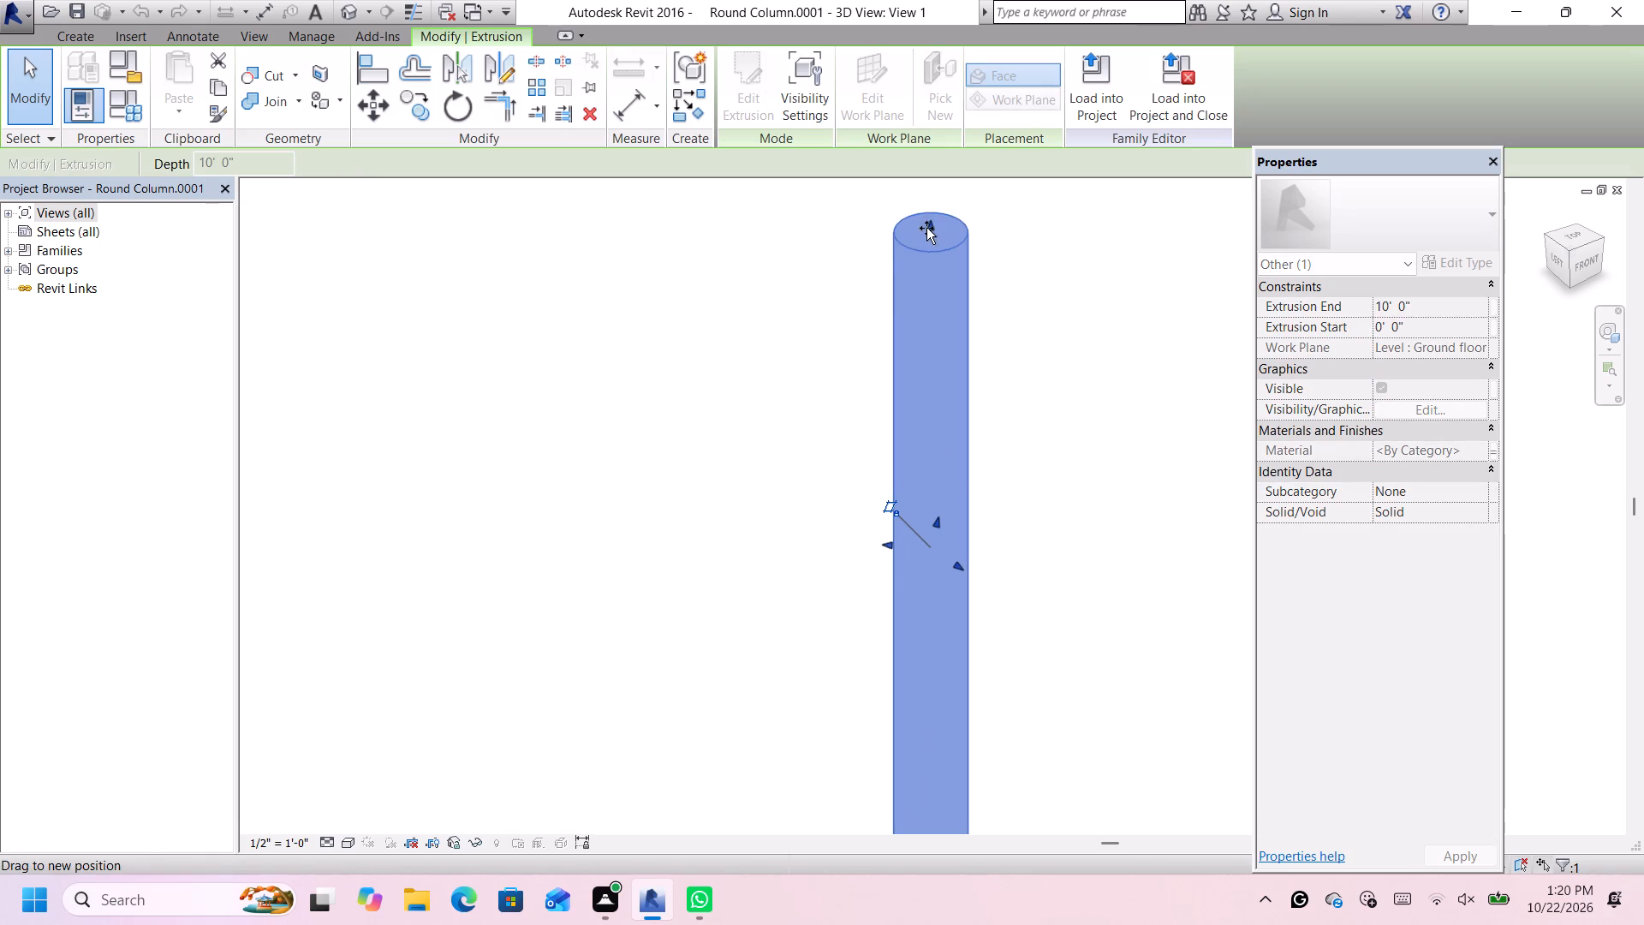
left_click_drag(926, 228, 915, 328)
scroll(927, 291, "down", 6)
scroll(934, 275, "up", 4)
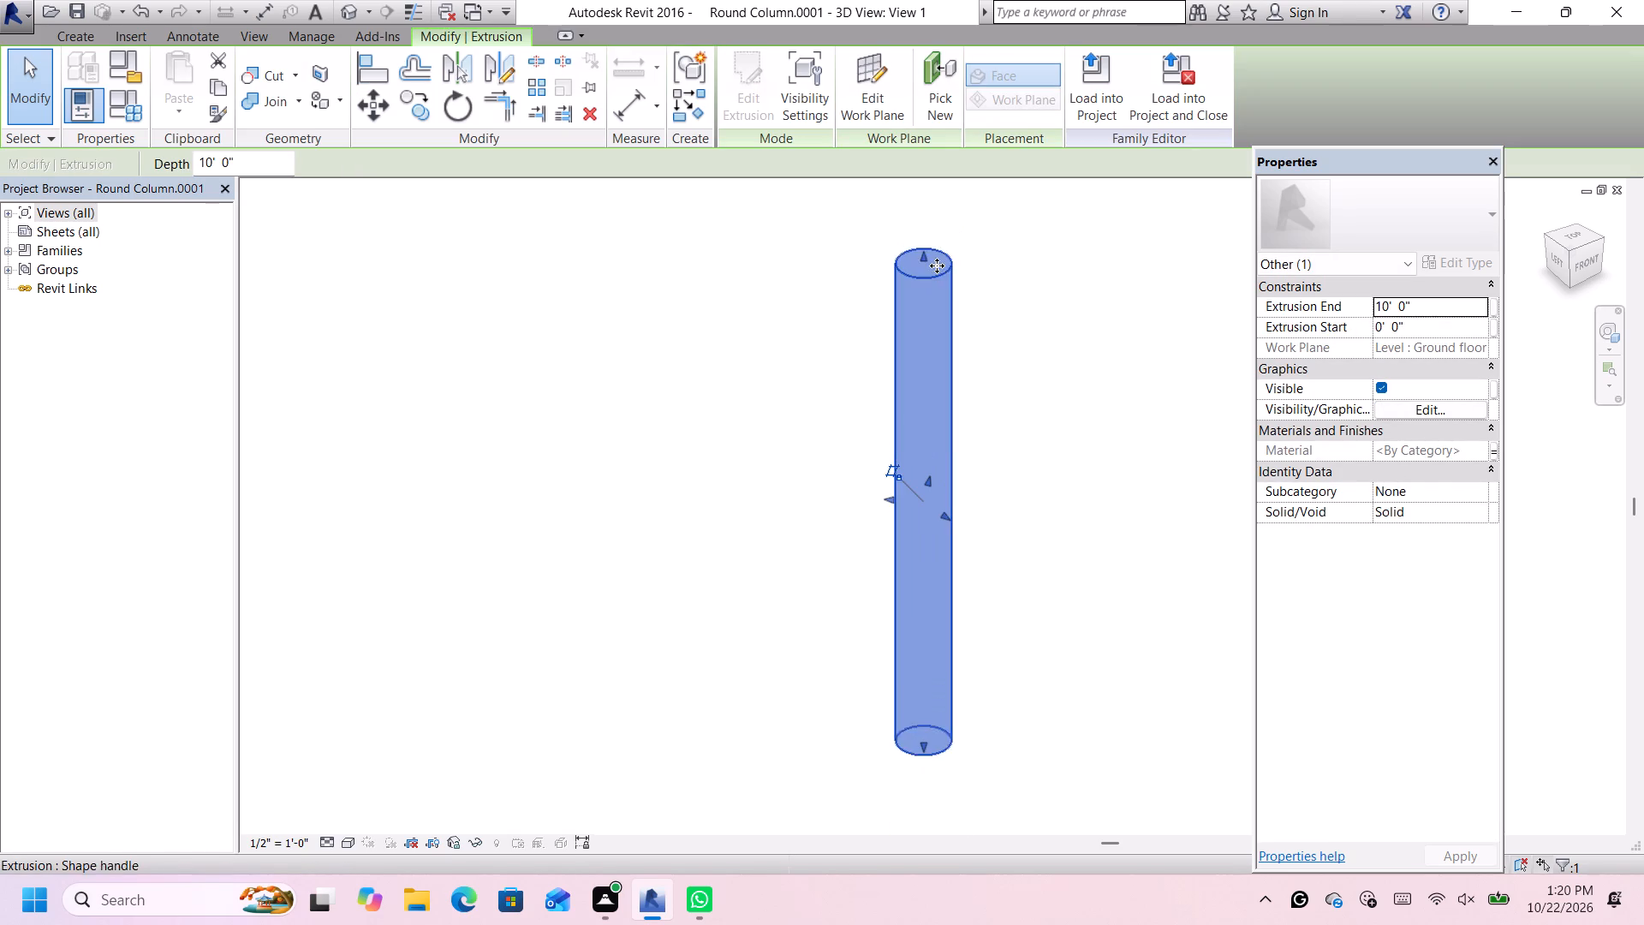
Dissociate the cylindrical extrusion from its work plane and delete it from the column family.
left_click(898, 479)
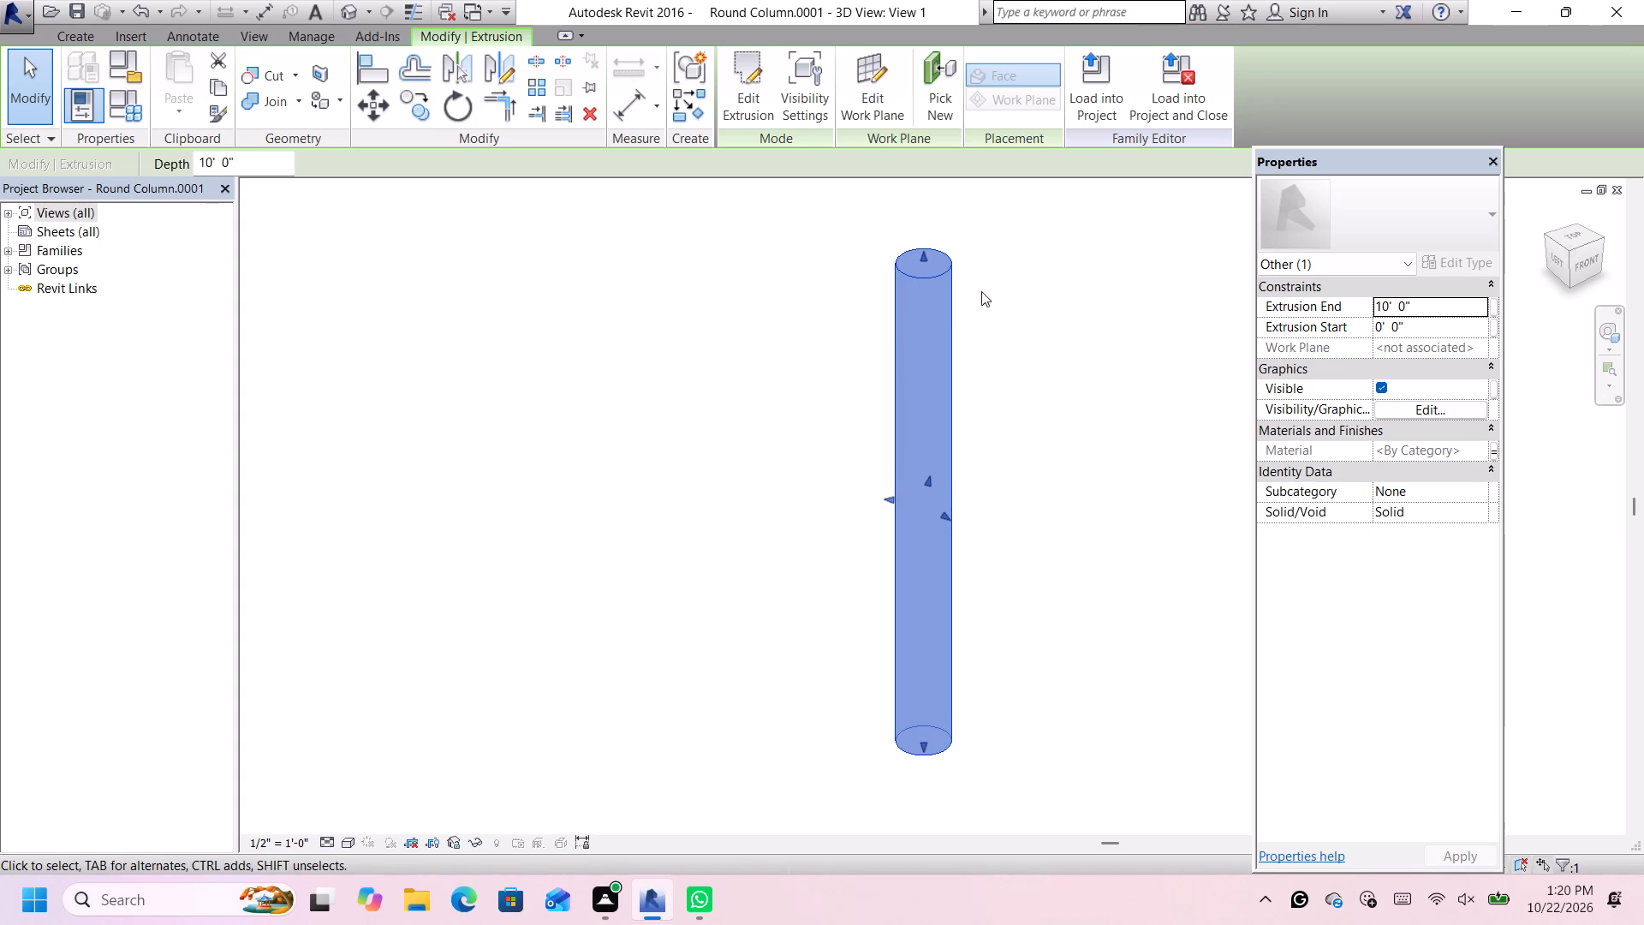
key("Delete")
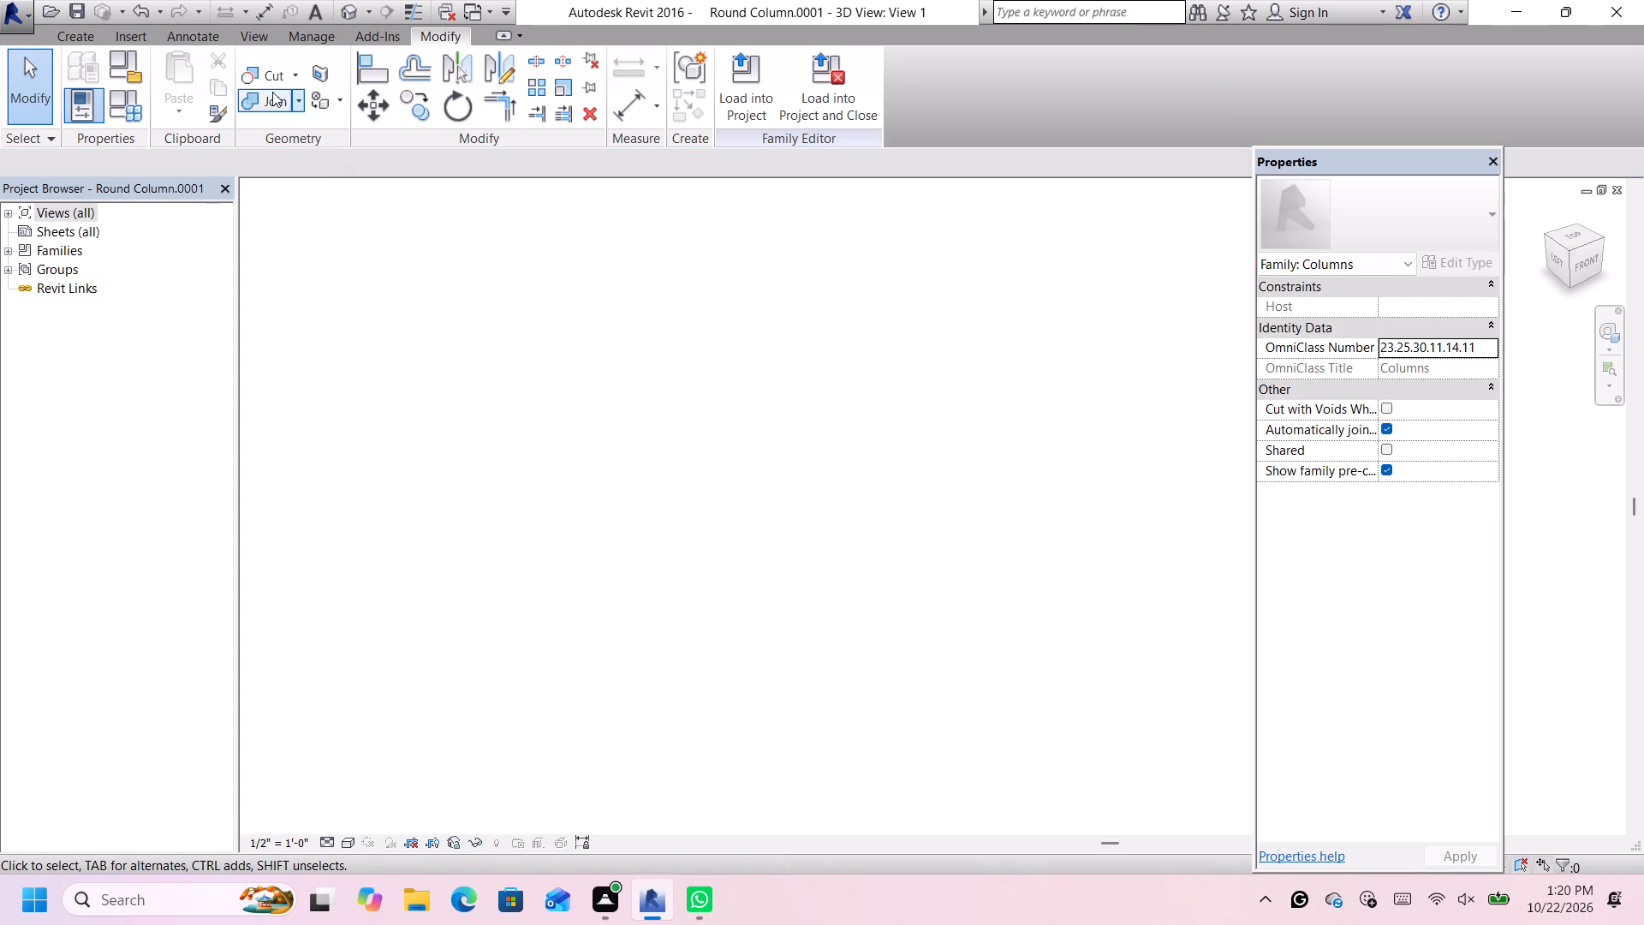
Create a solid extrusion on the Ground floor level from a circle with 1'-0" radius, 1'-0" deep.
left_click(90, 35)
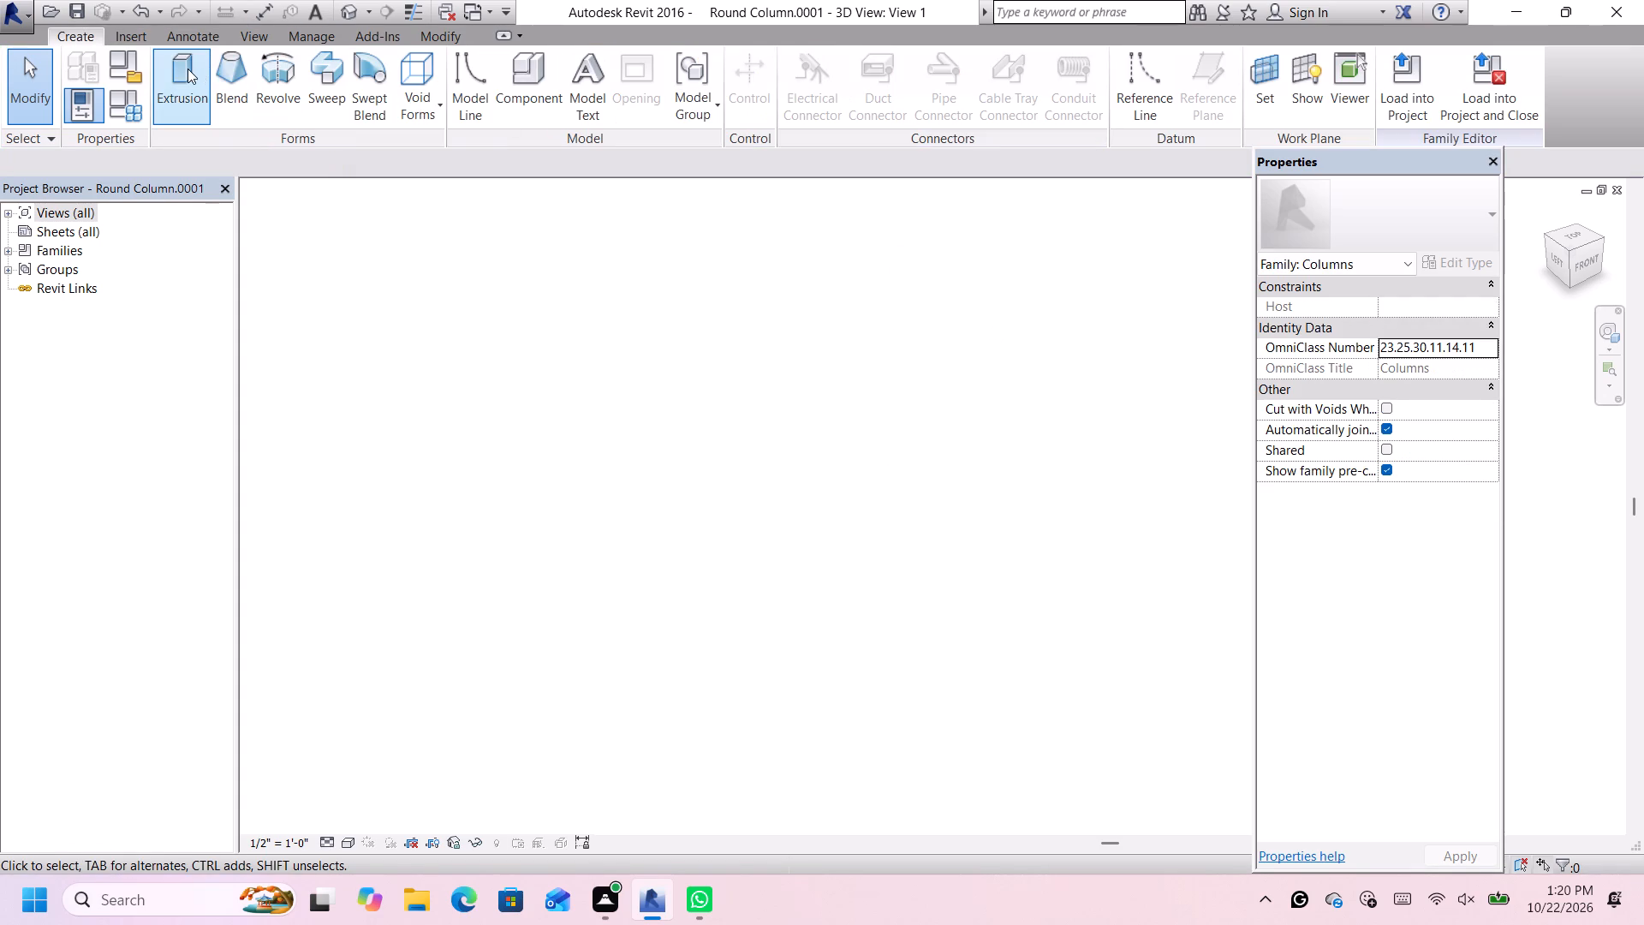
left_click(188, 69)
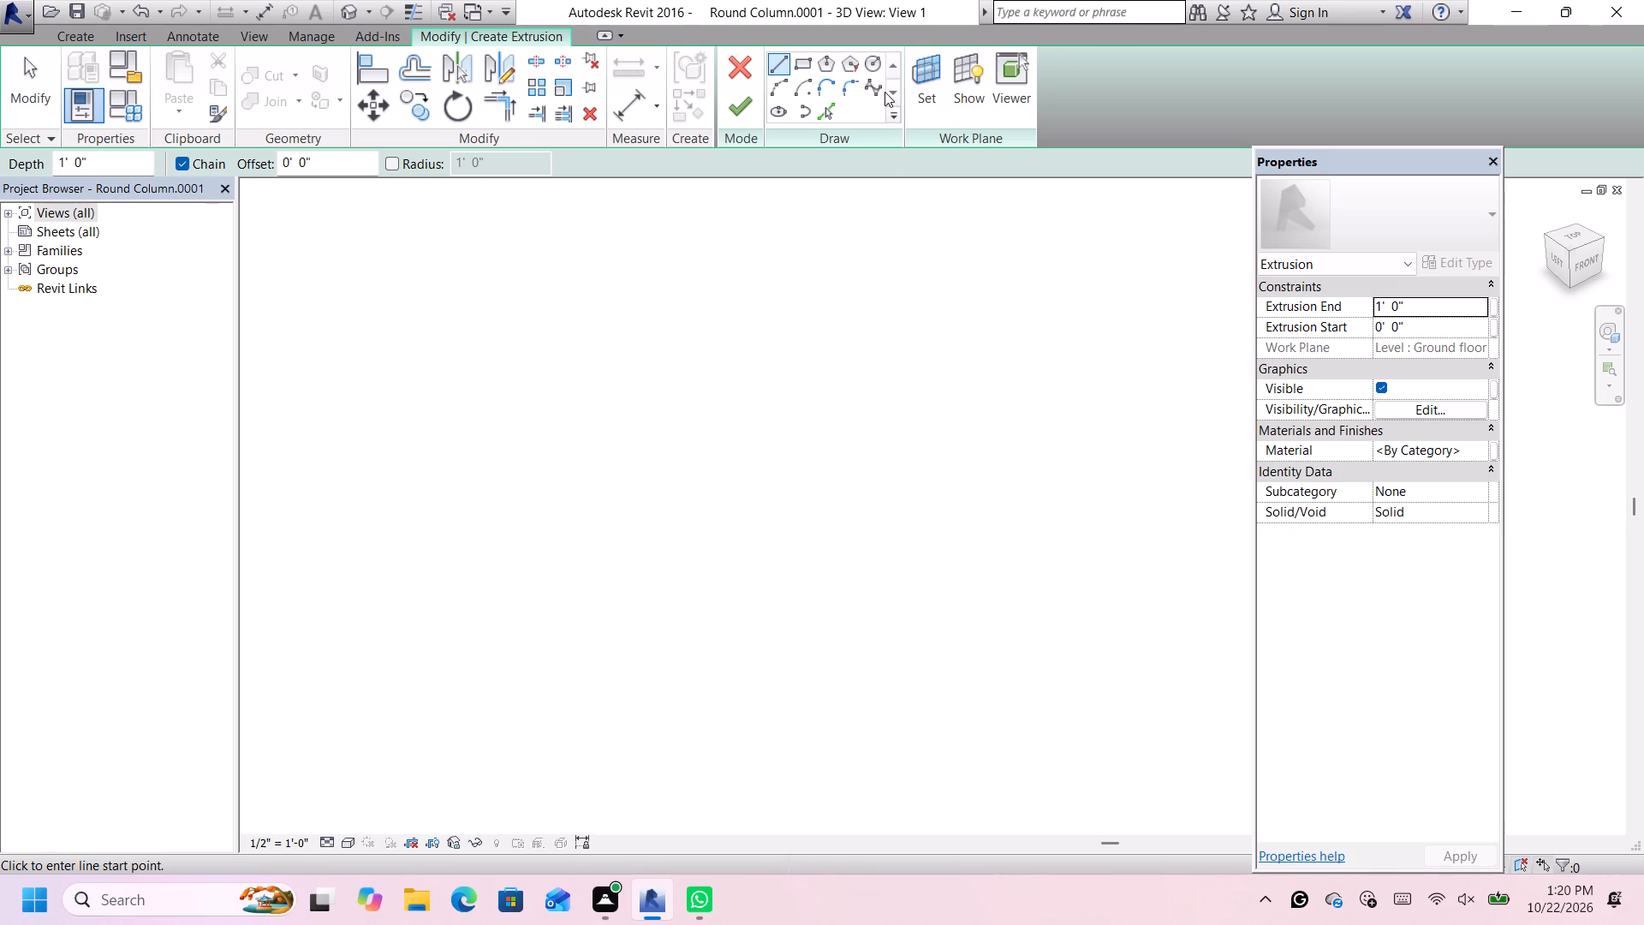
left_click(871, 67)
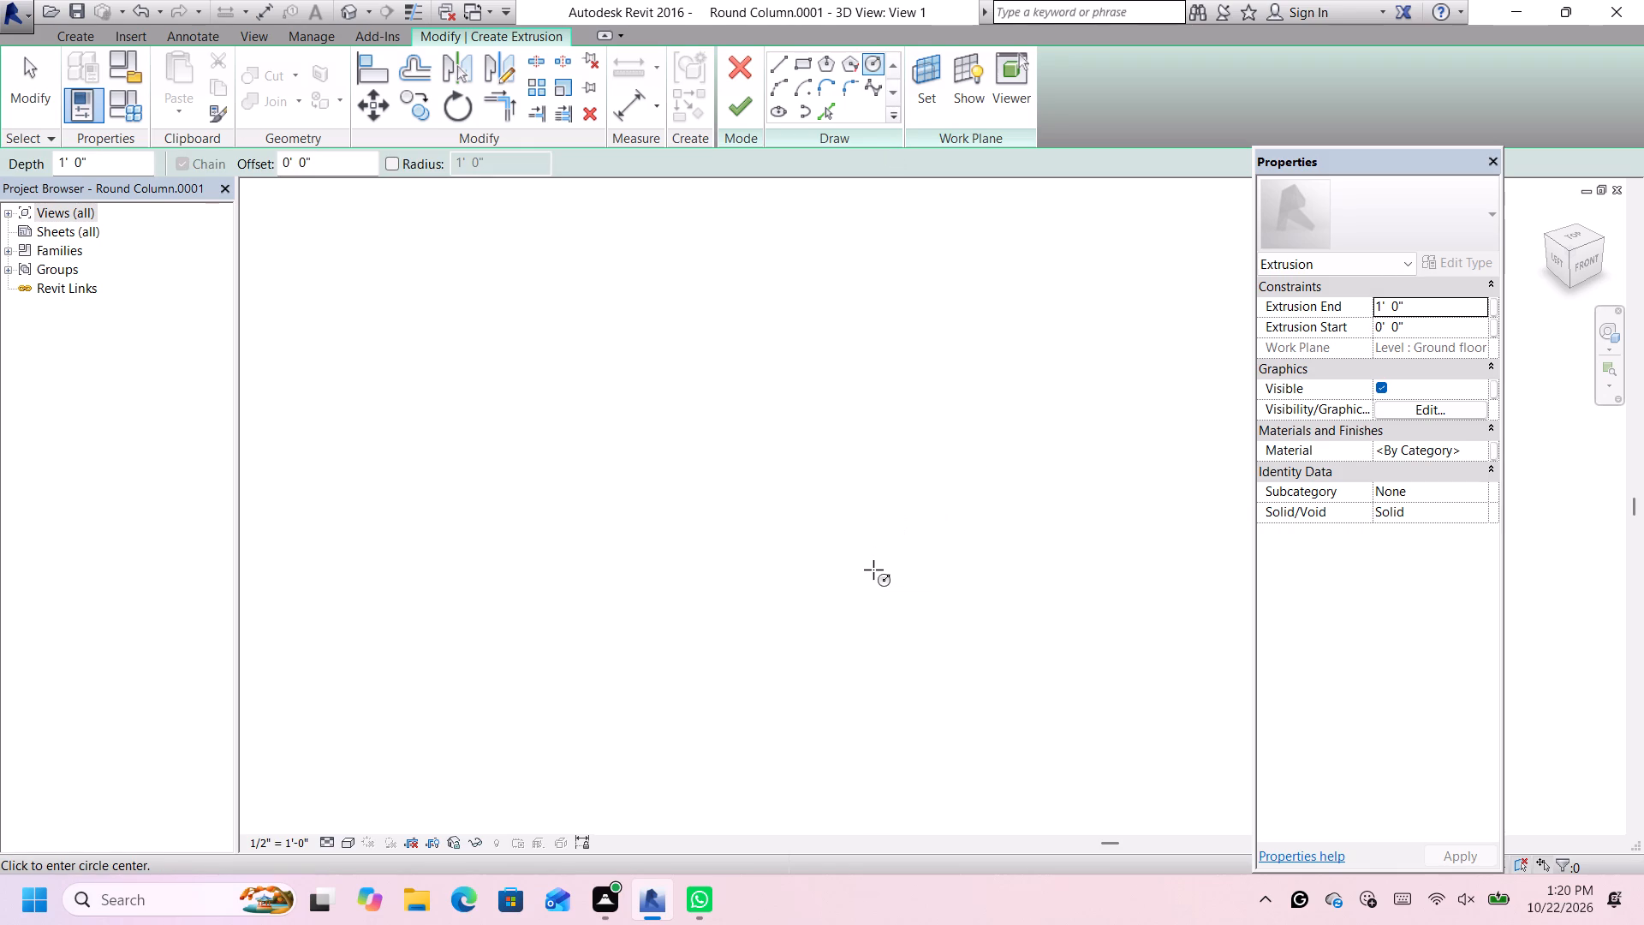
left_click(873, 570)
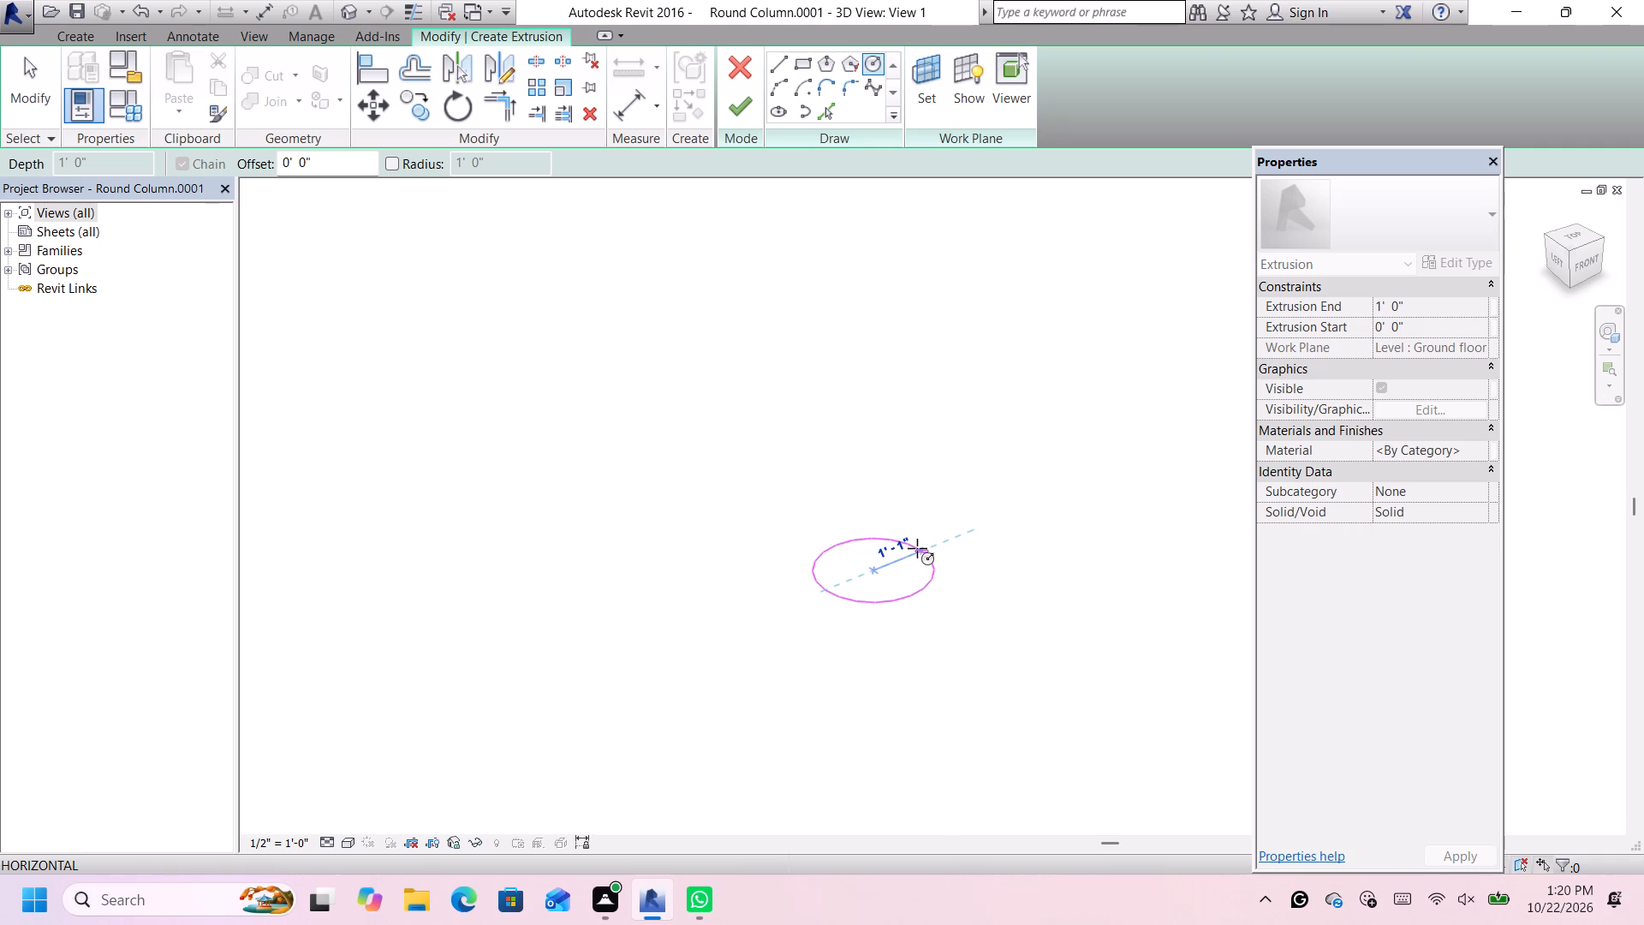
left_click(913, 548)
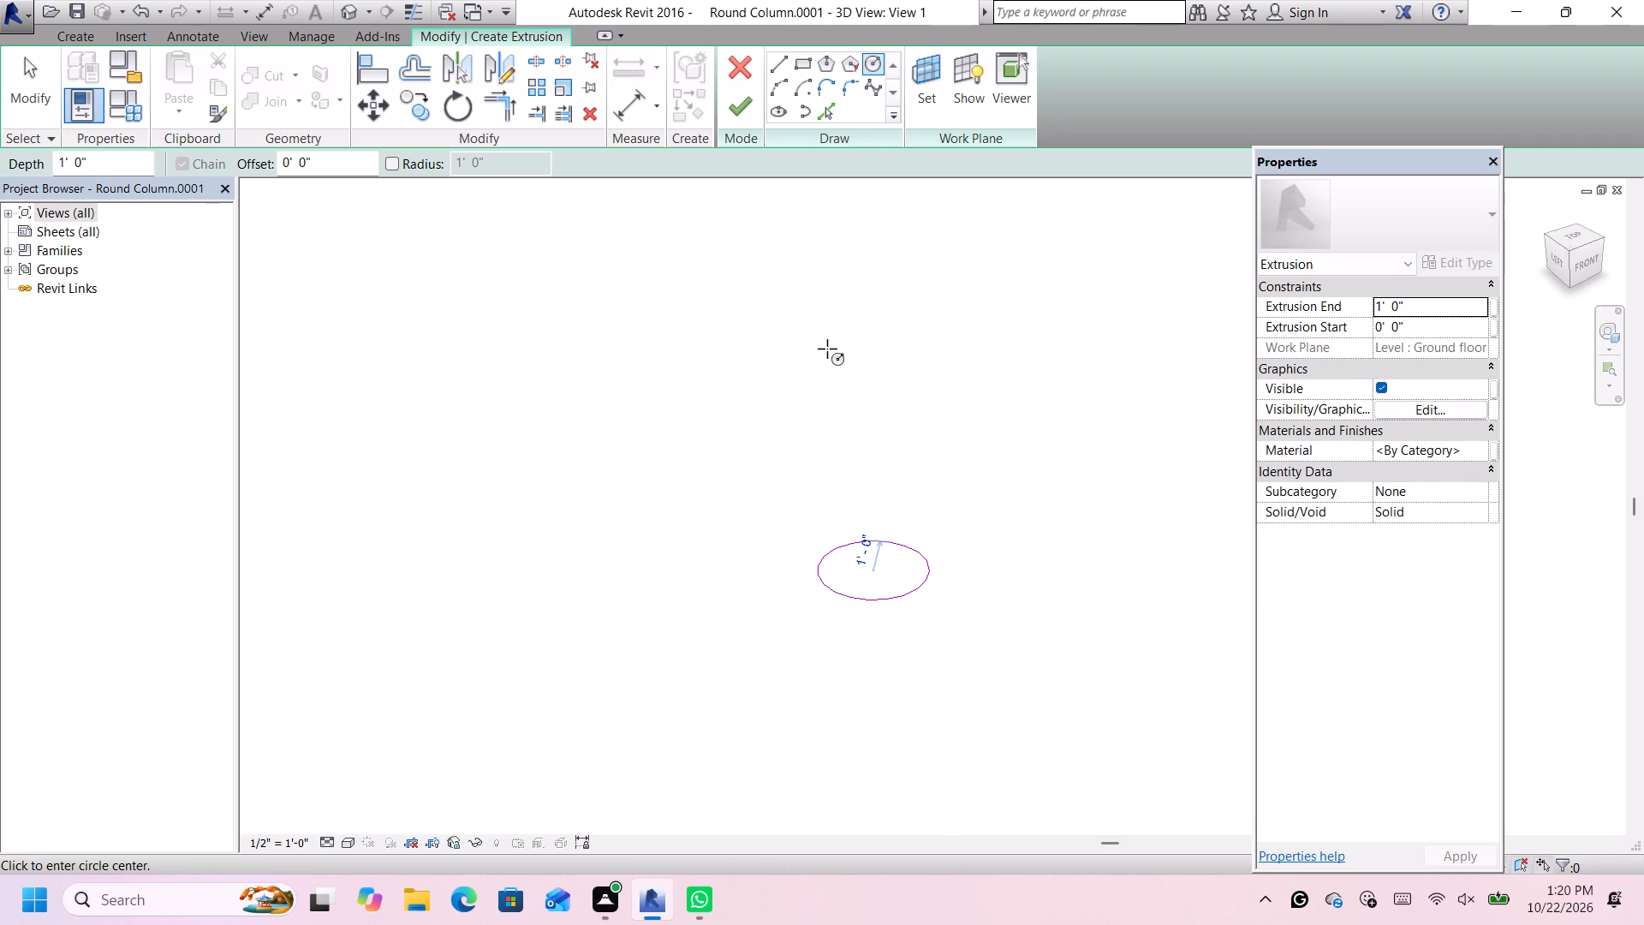
scroll(827, 349, "down", 1)
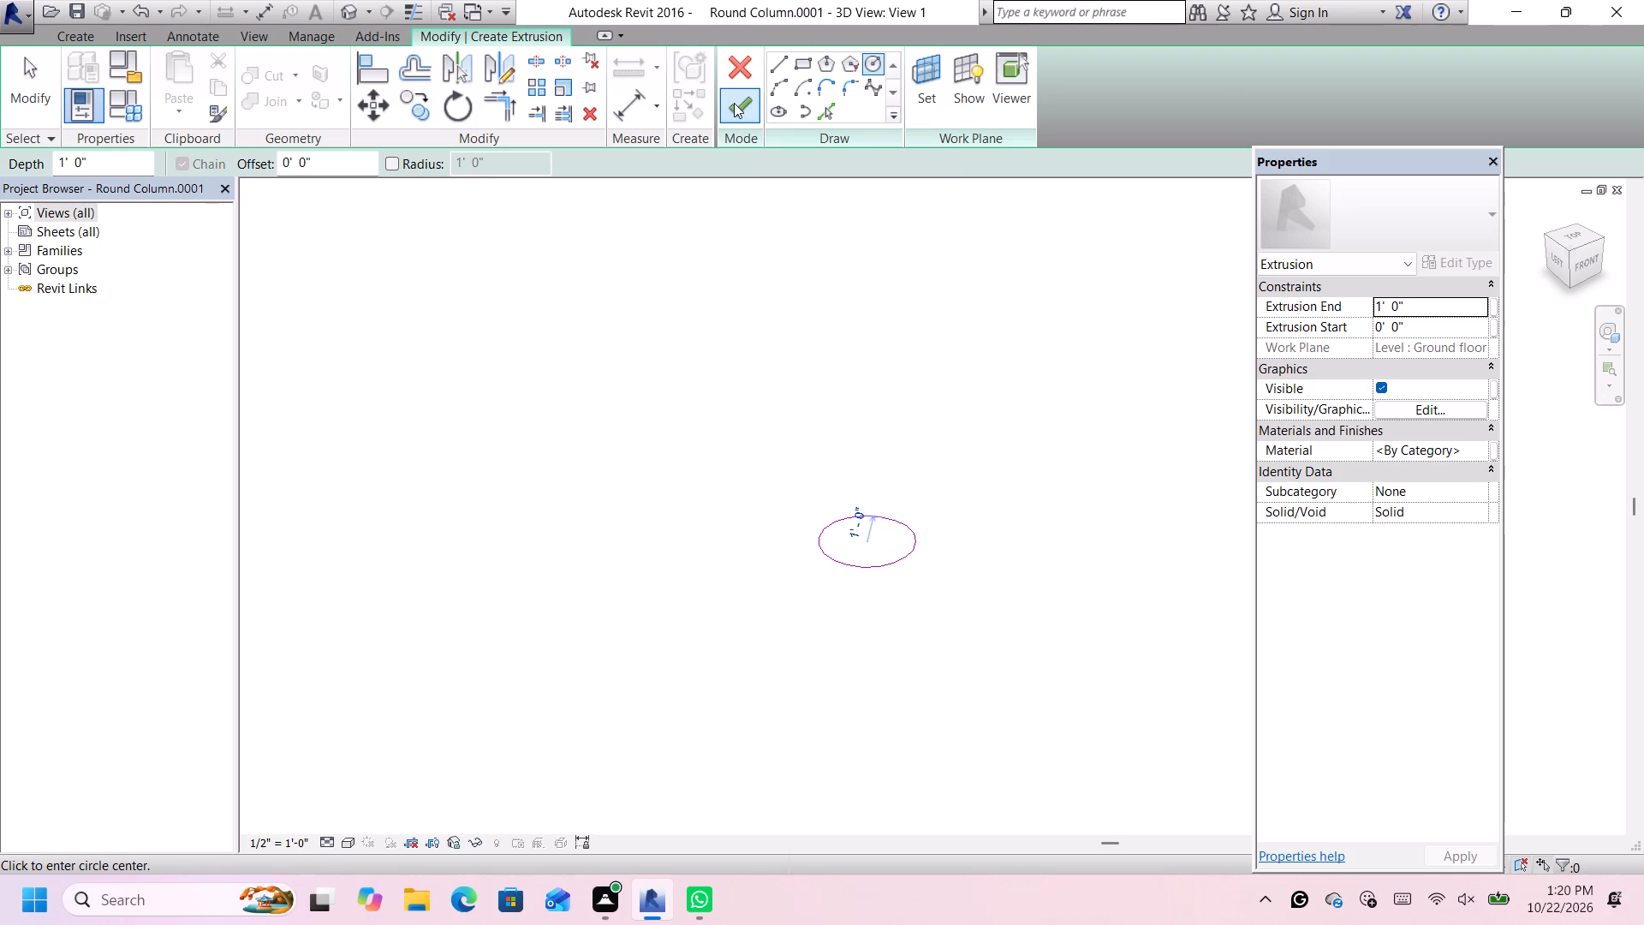
left_click(742, 105)
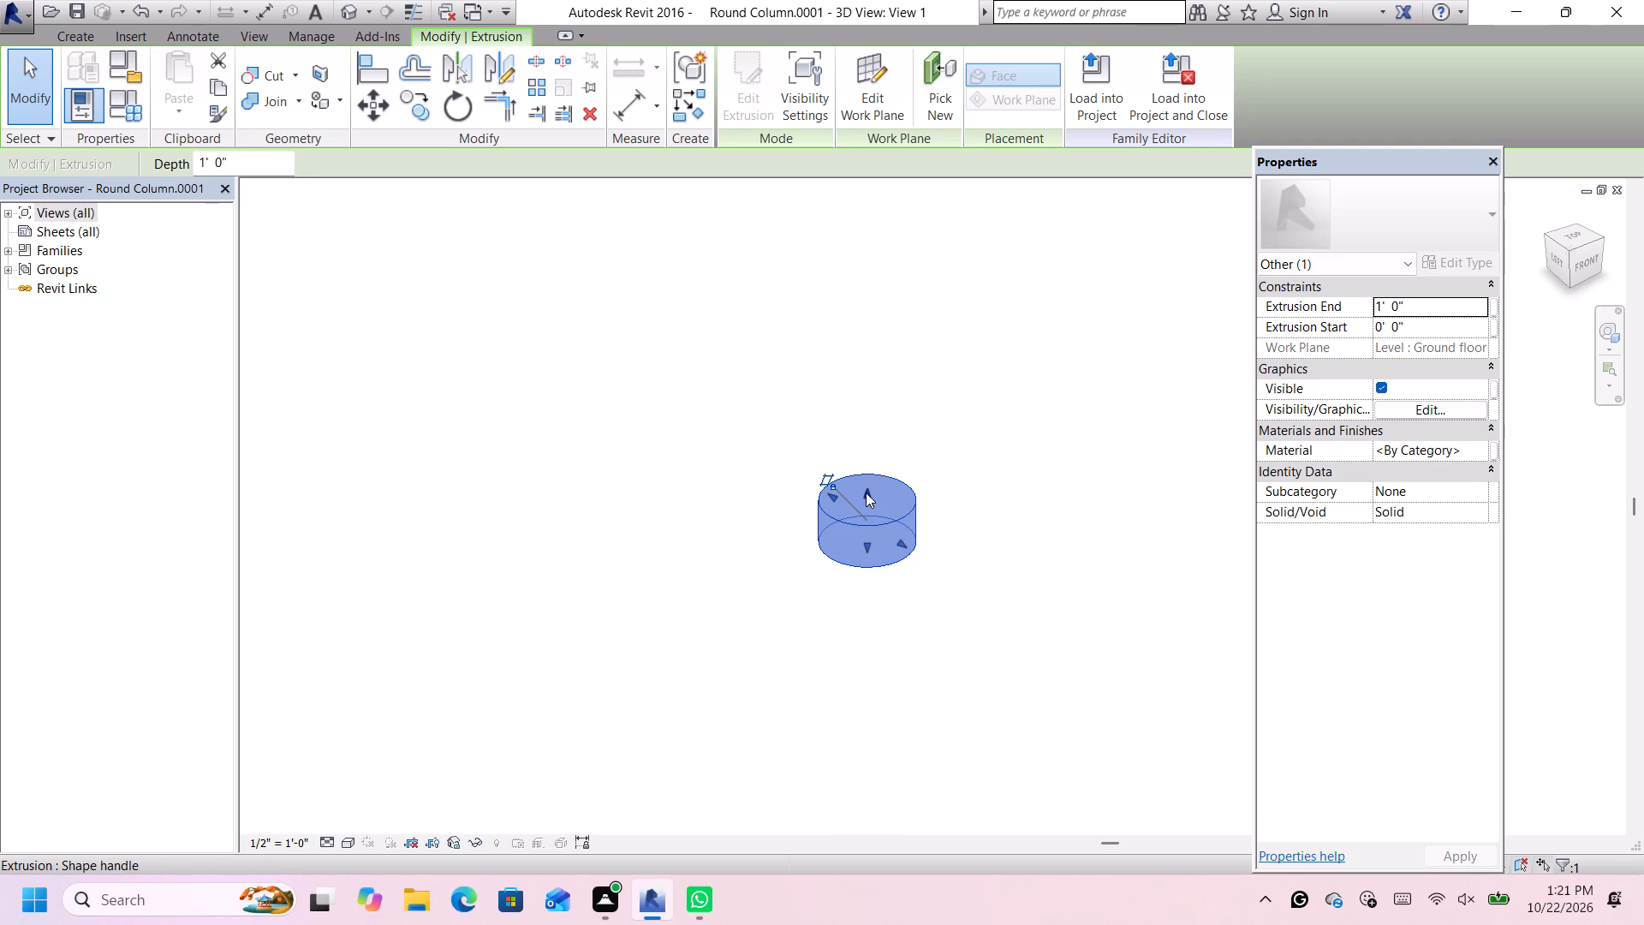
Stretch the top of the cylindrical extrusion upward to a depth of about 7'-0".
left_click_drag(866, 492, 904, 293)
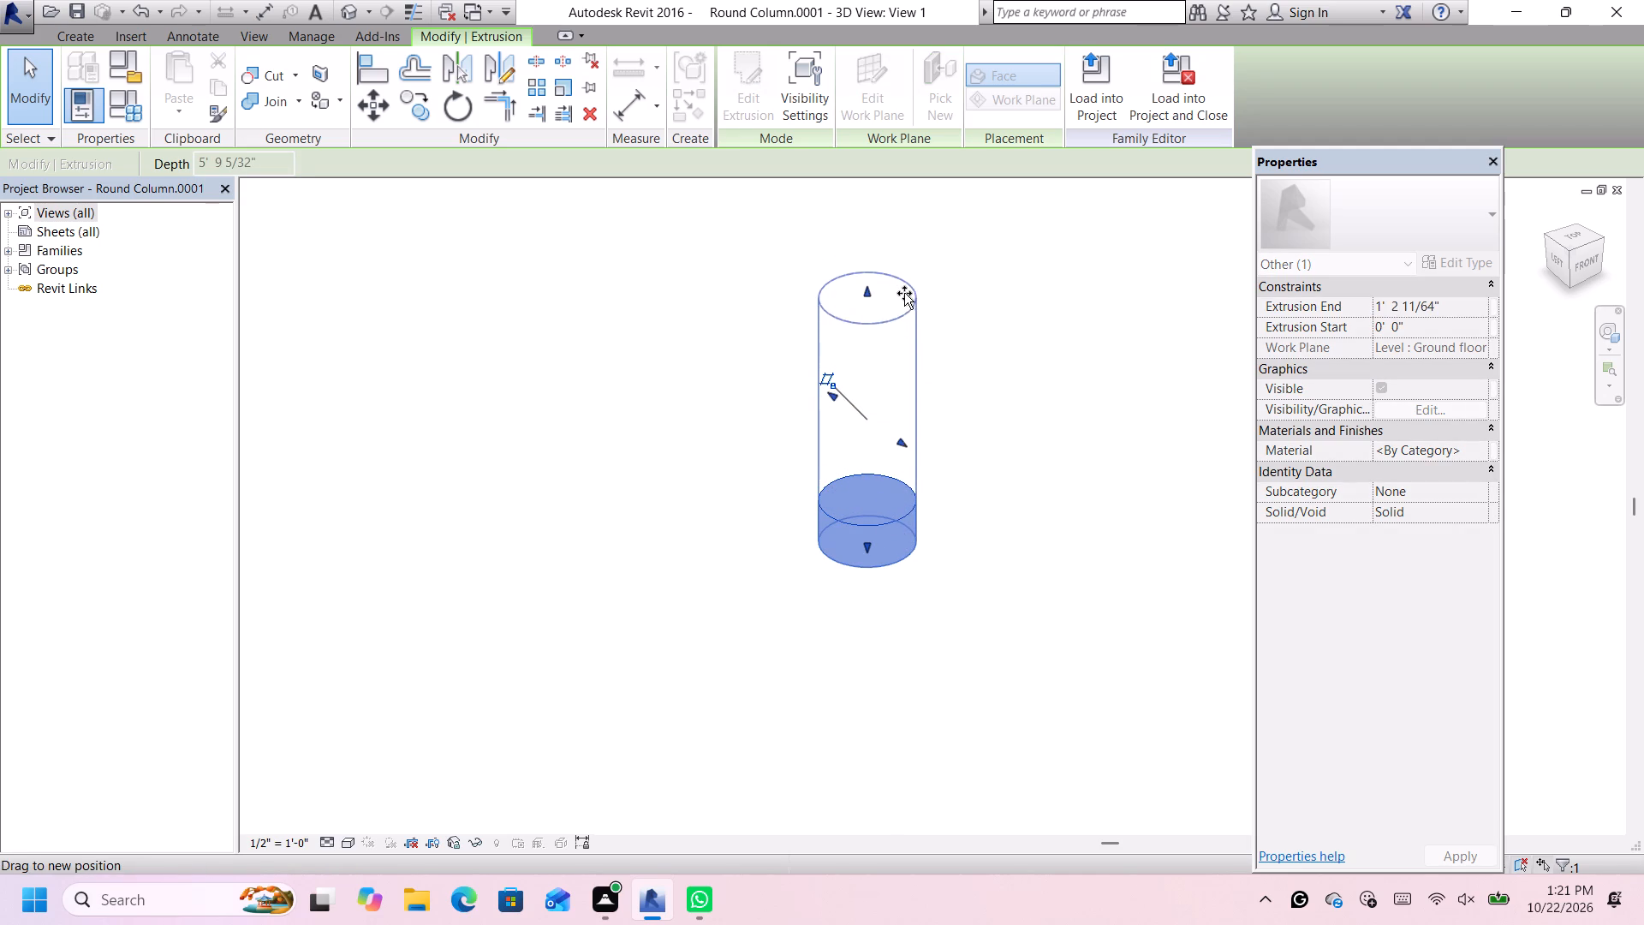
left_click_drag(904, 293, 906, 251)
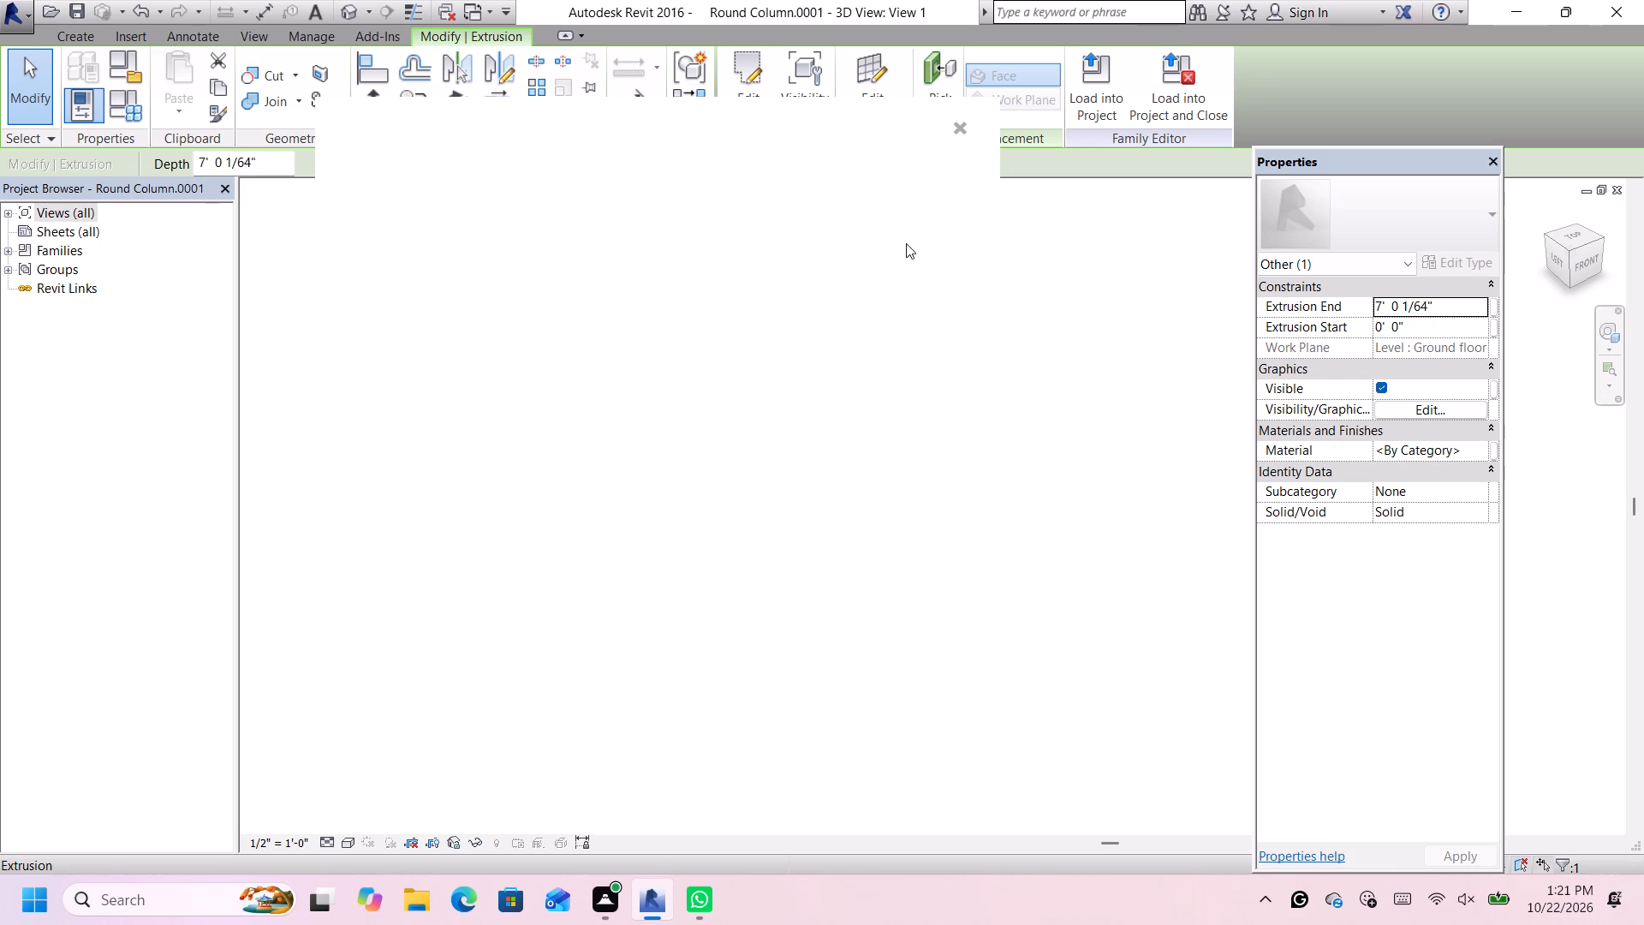
Dismiss the blank Autodesk notification card covering the family's 3D view.
left_click_drag(898, 243, 901, 233)
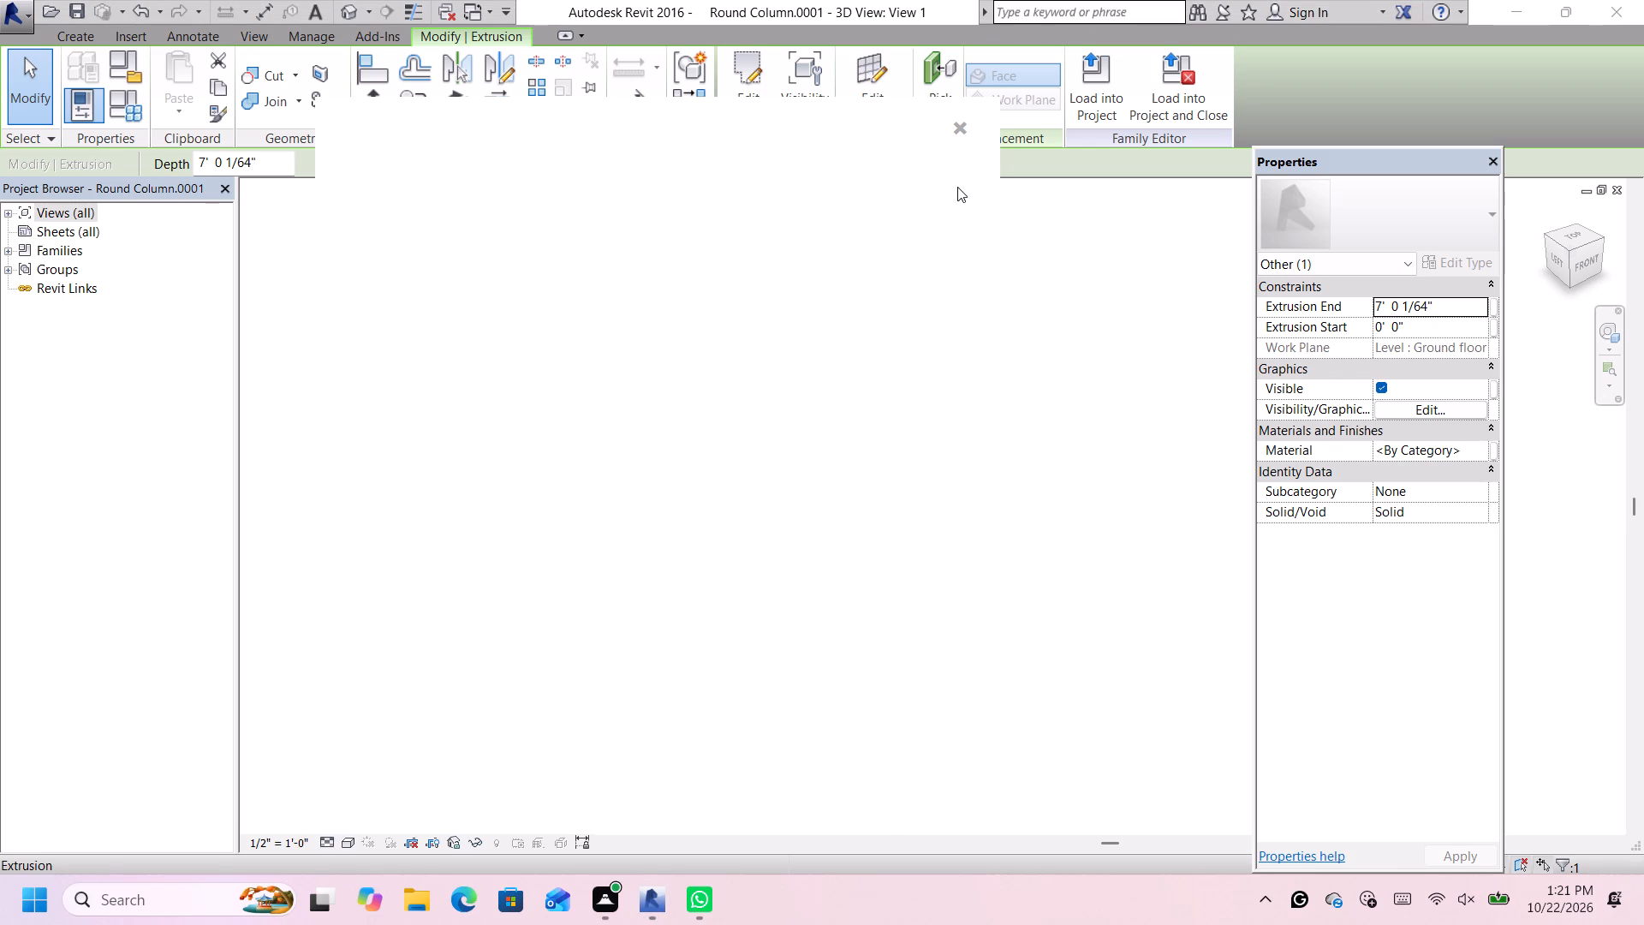
left_click(958, 188)
right_click(956, 194)
right_click(956, 194)
double_click(956, 194)
left_click(962, 127)
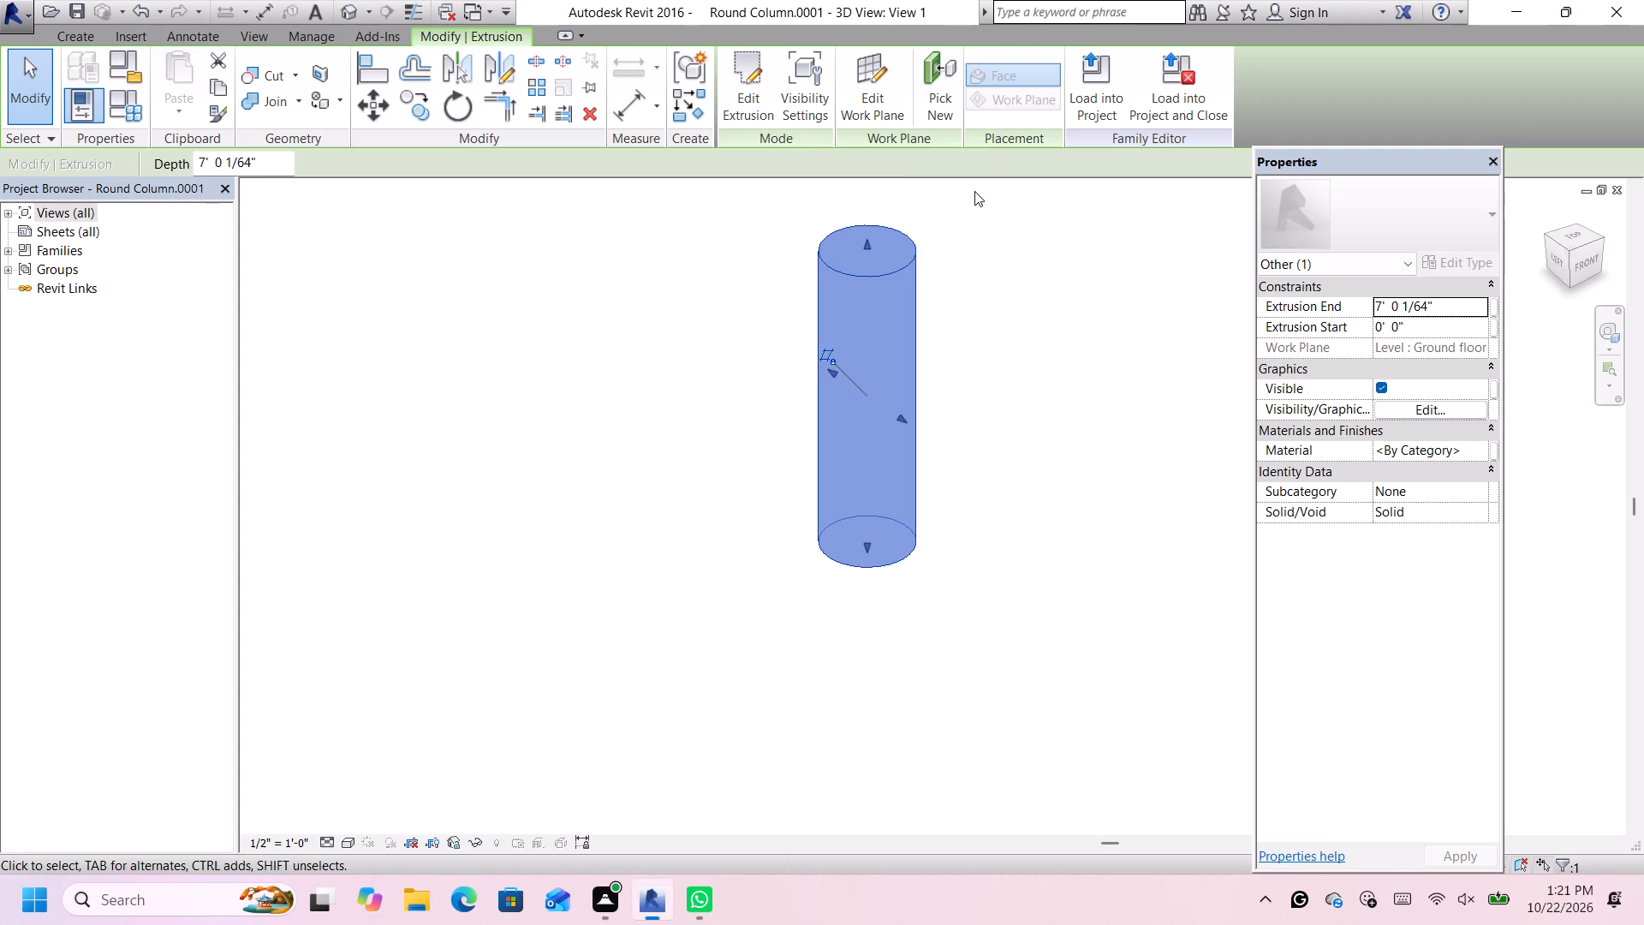
Set the cylindrical extrusion's Extrusion End to 10'.
left_click(1444, 309)
key("BackSpace")
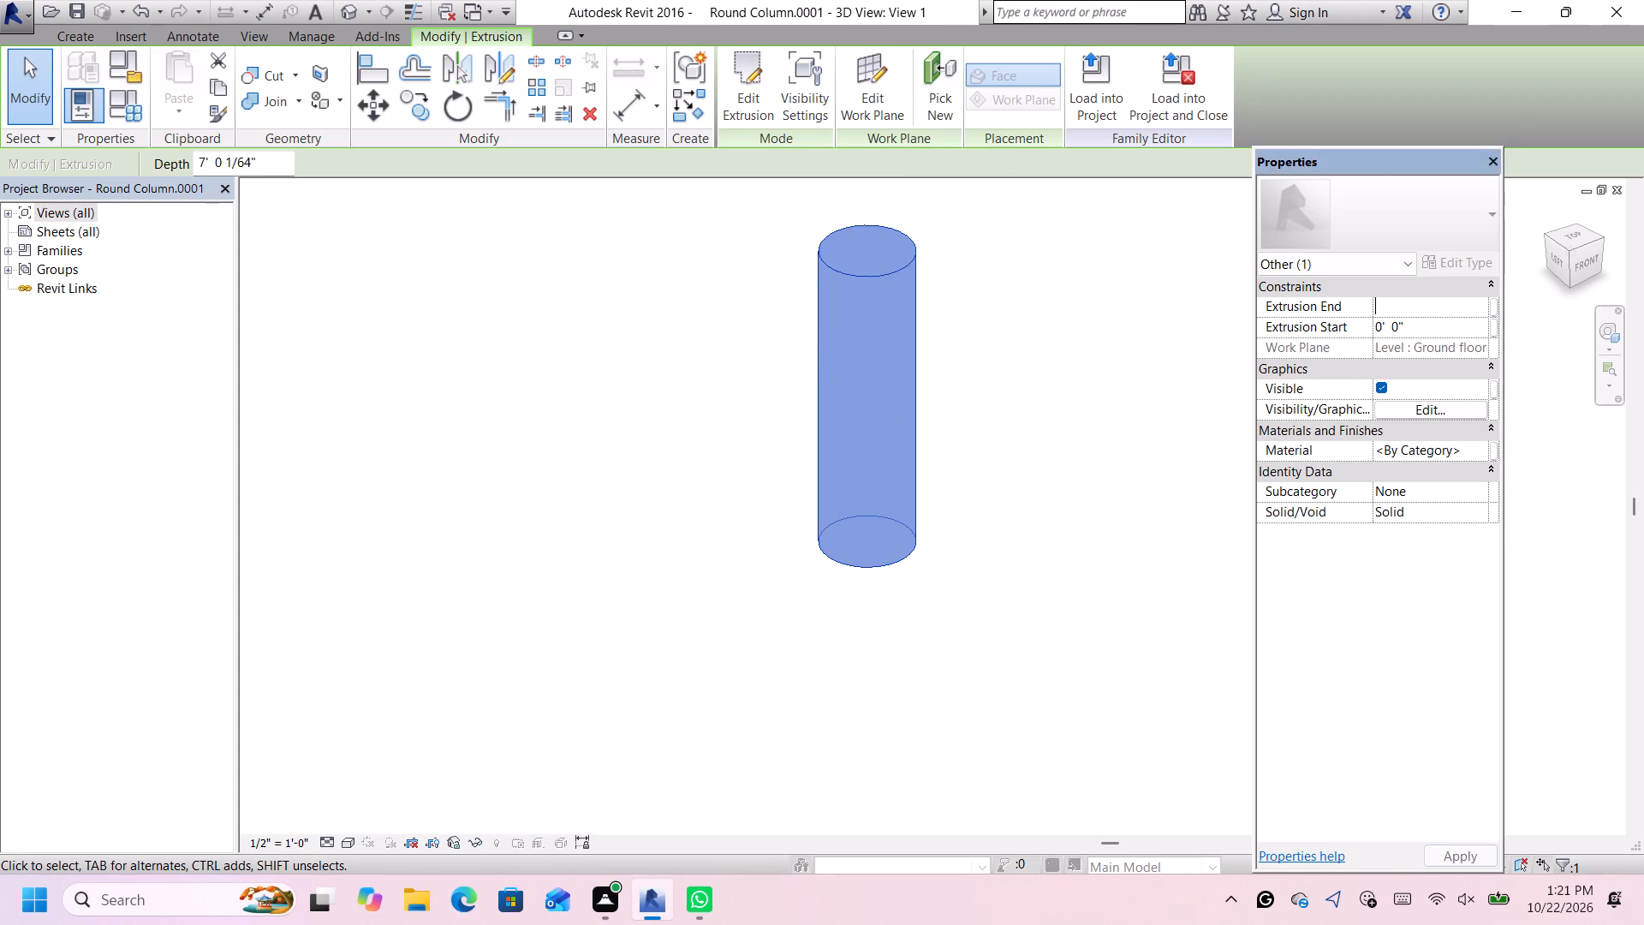
type("10'")
key("Return")
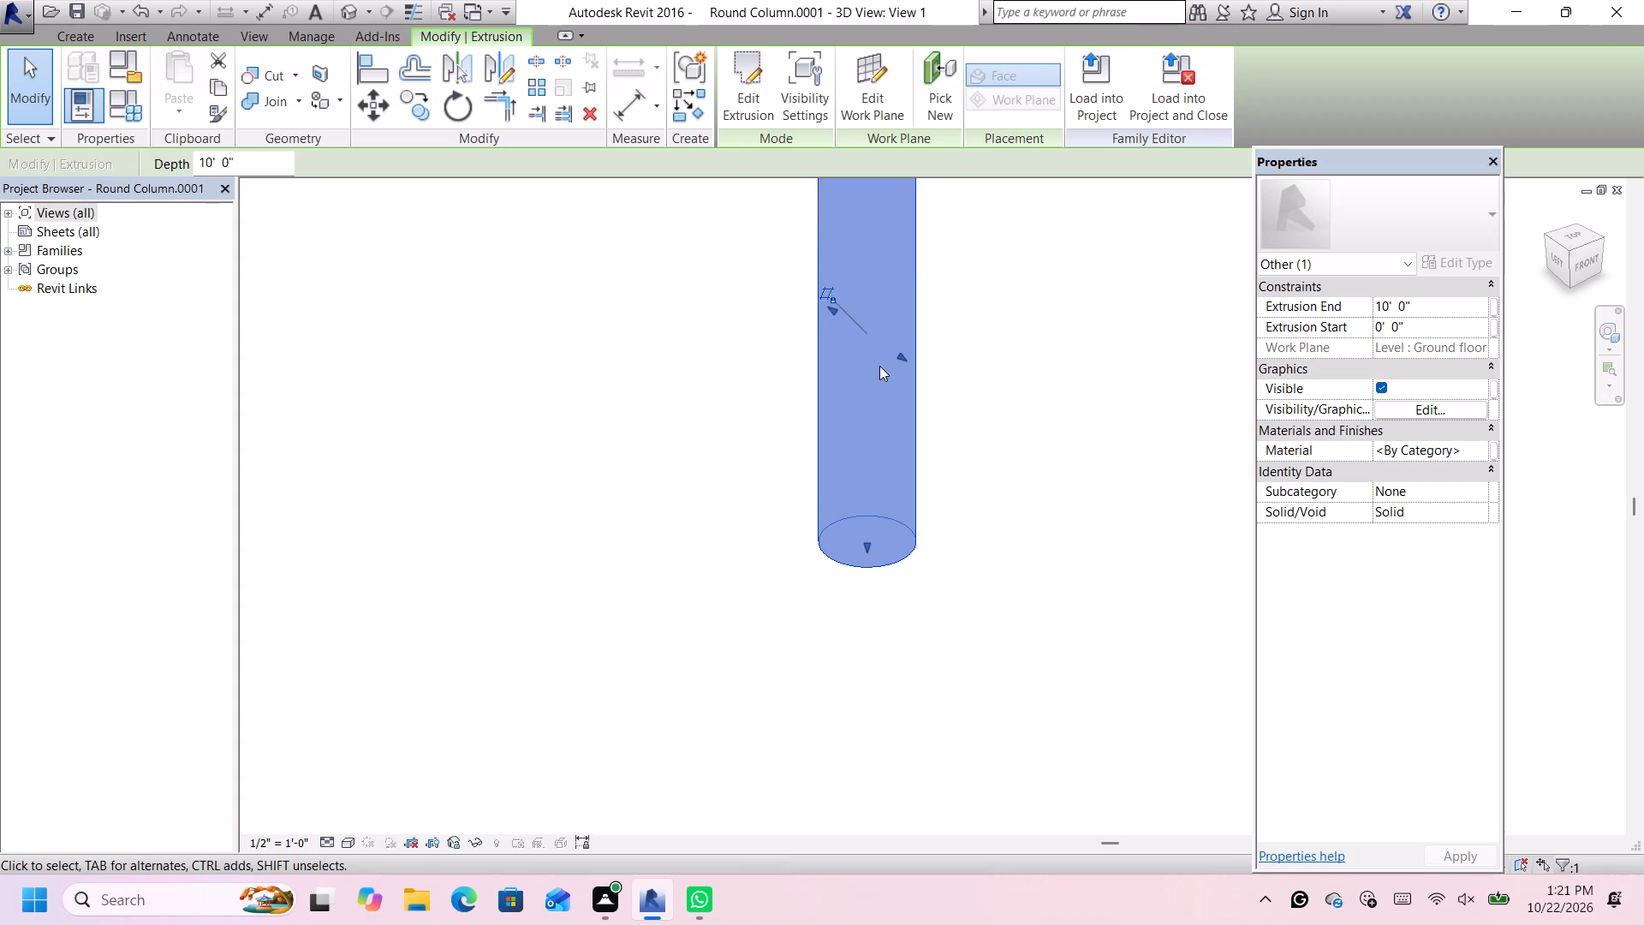
Load the edited Round Column.0001 family into the White Villa III project, overwriting the existing version.
scroll(879, 366, "down", 1)
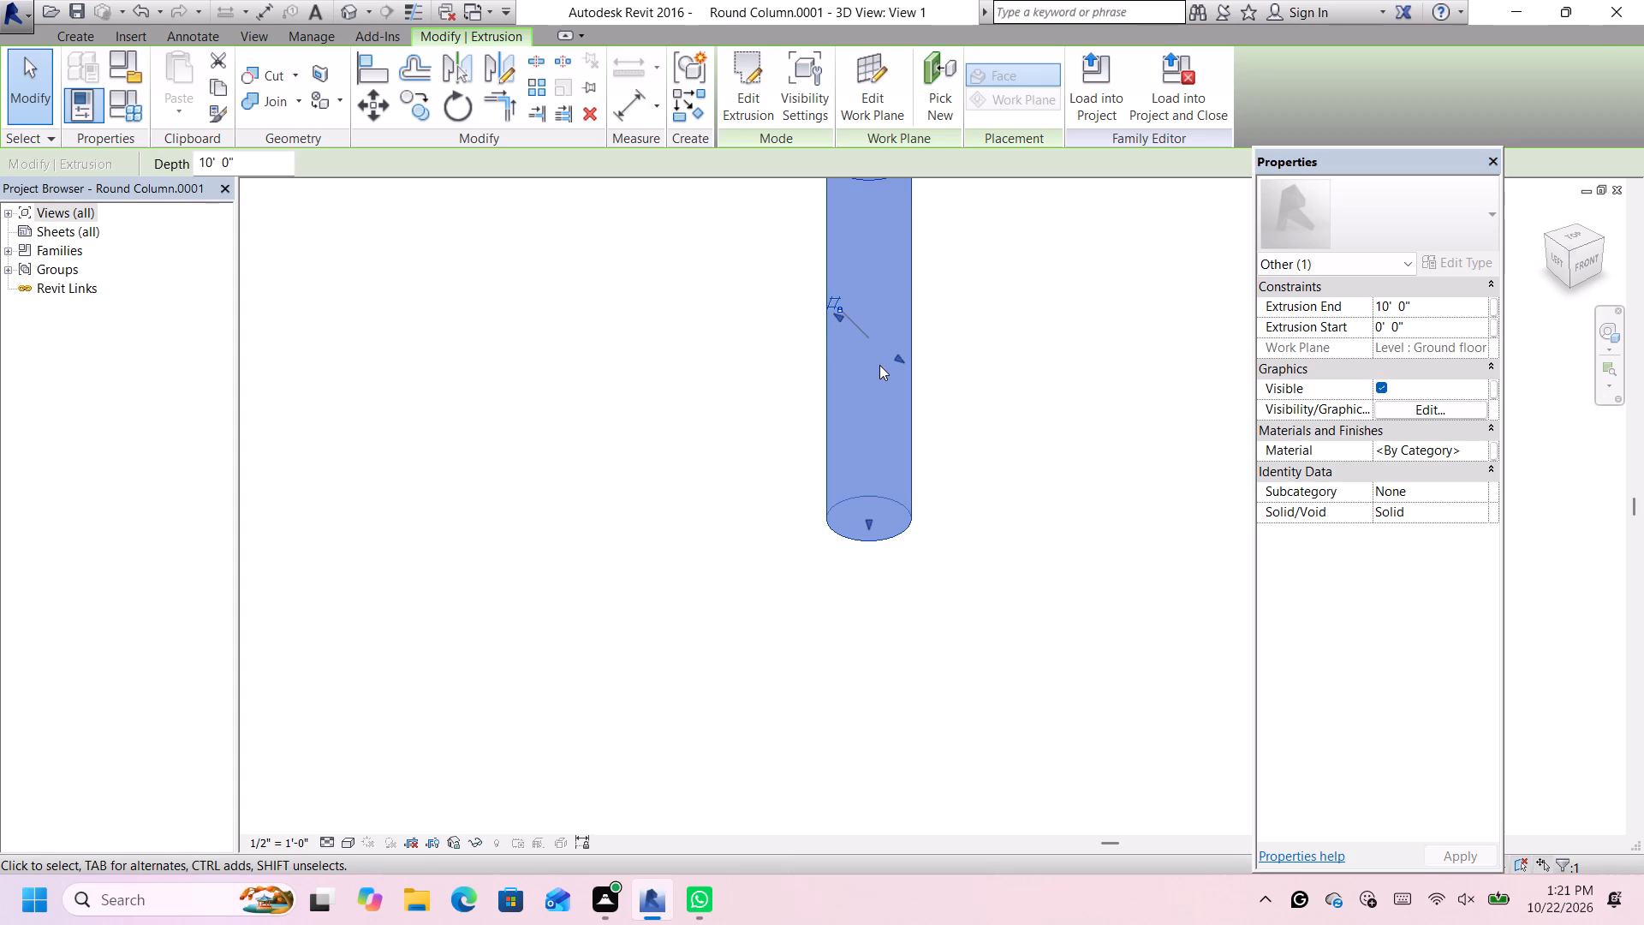
scroll(879, 365, "down", 6)
scroll(896, 209, "up", 6)
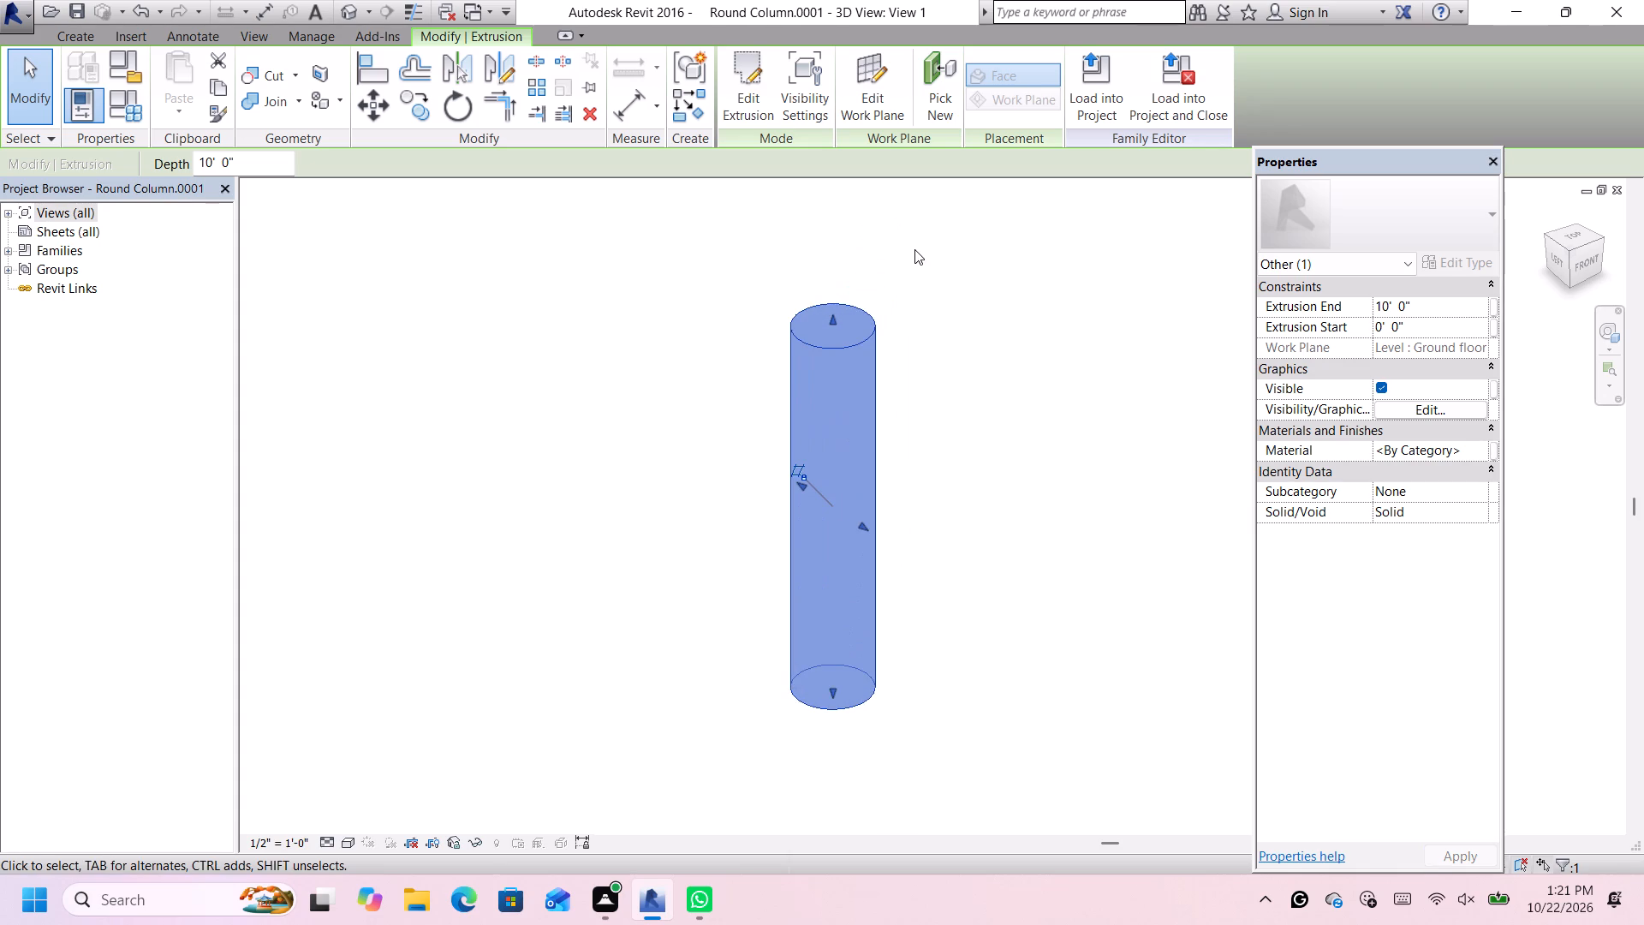
scroll(790, 457, "up", 1)
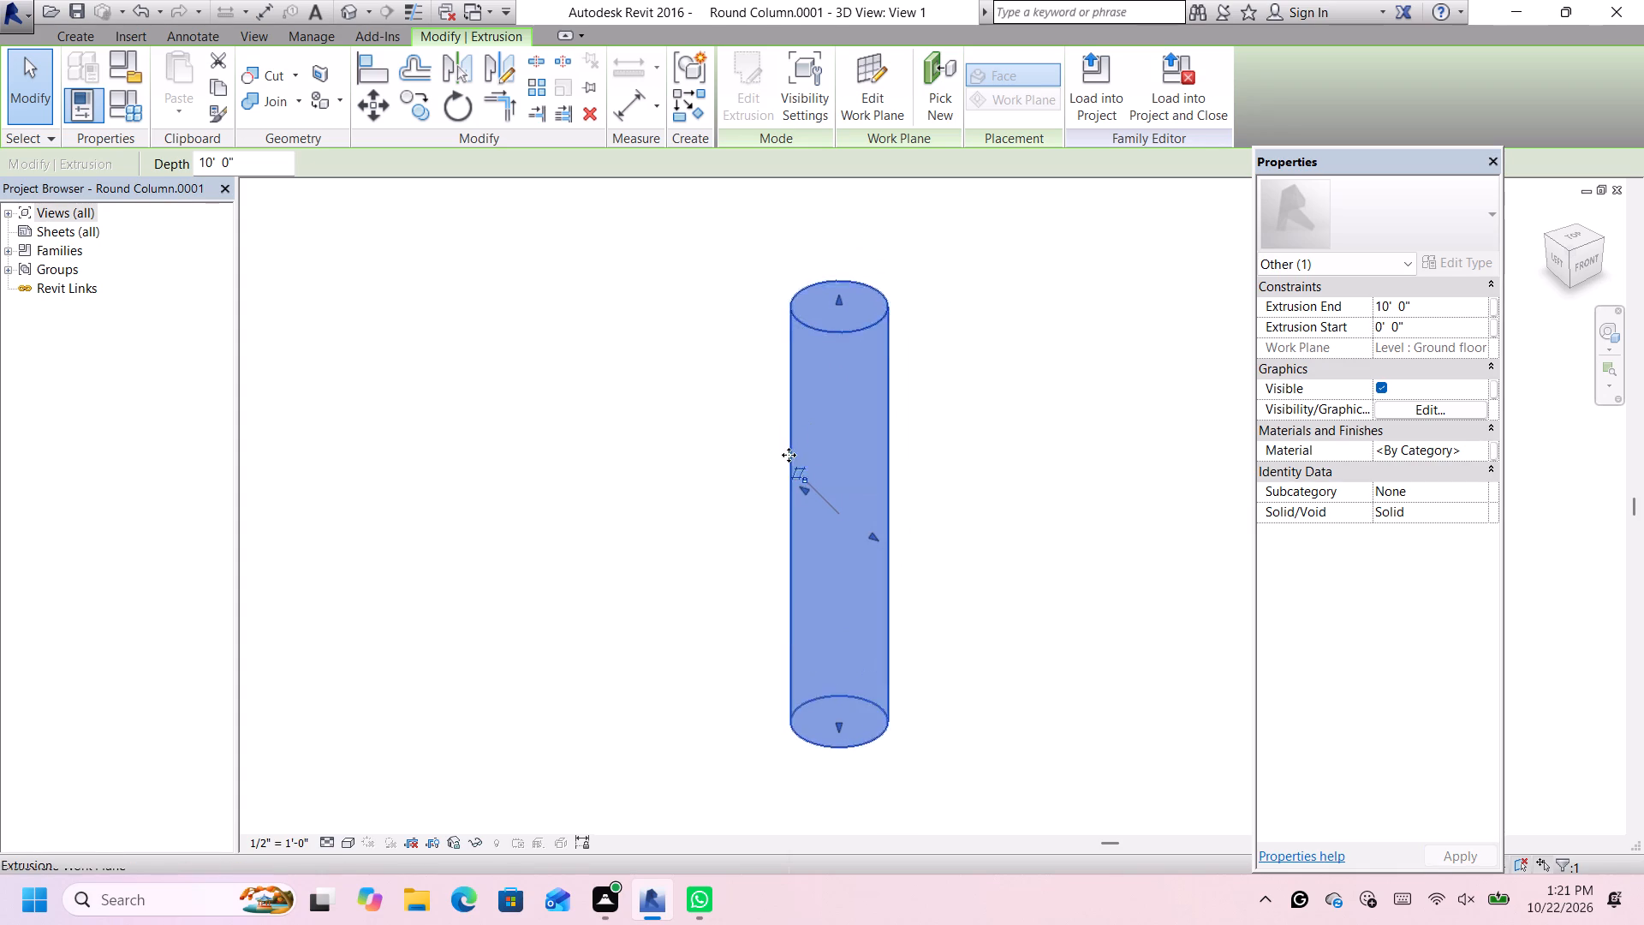
scroll(795, 439, "down", 3)
scroll(847, 376, "up", 3)
left_click(1108, 87)
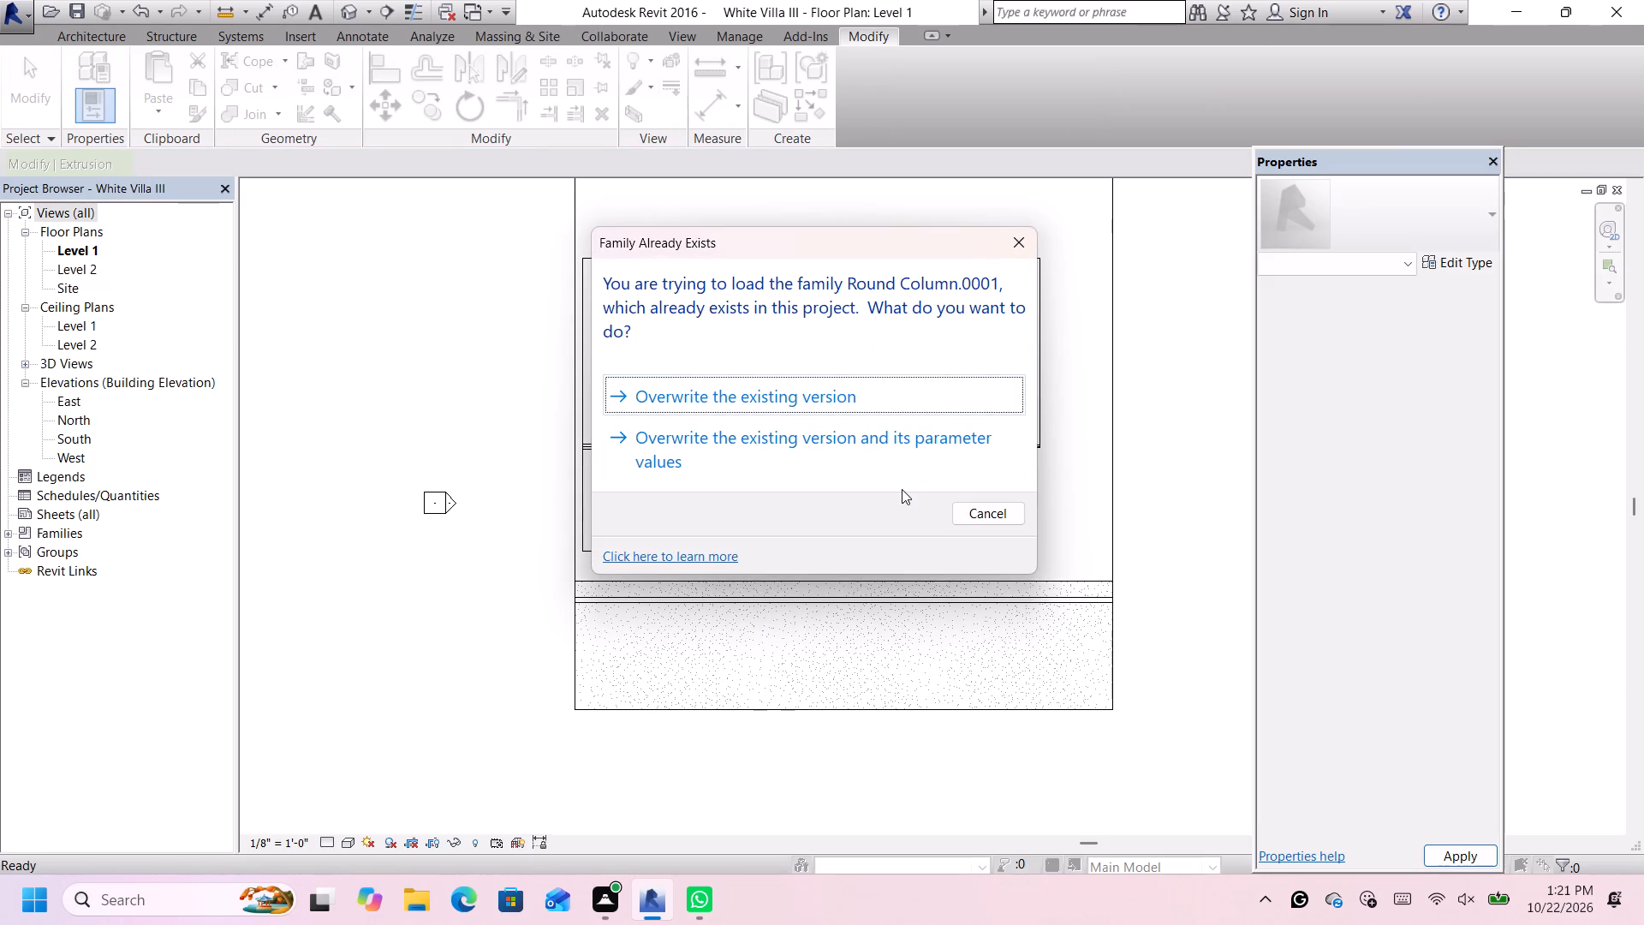
left_click(879, 391)
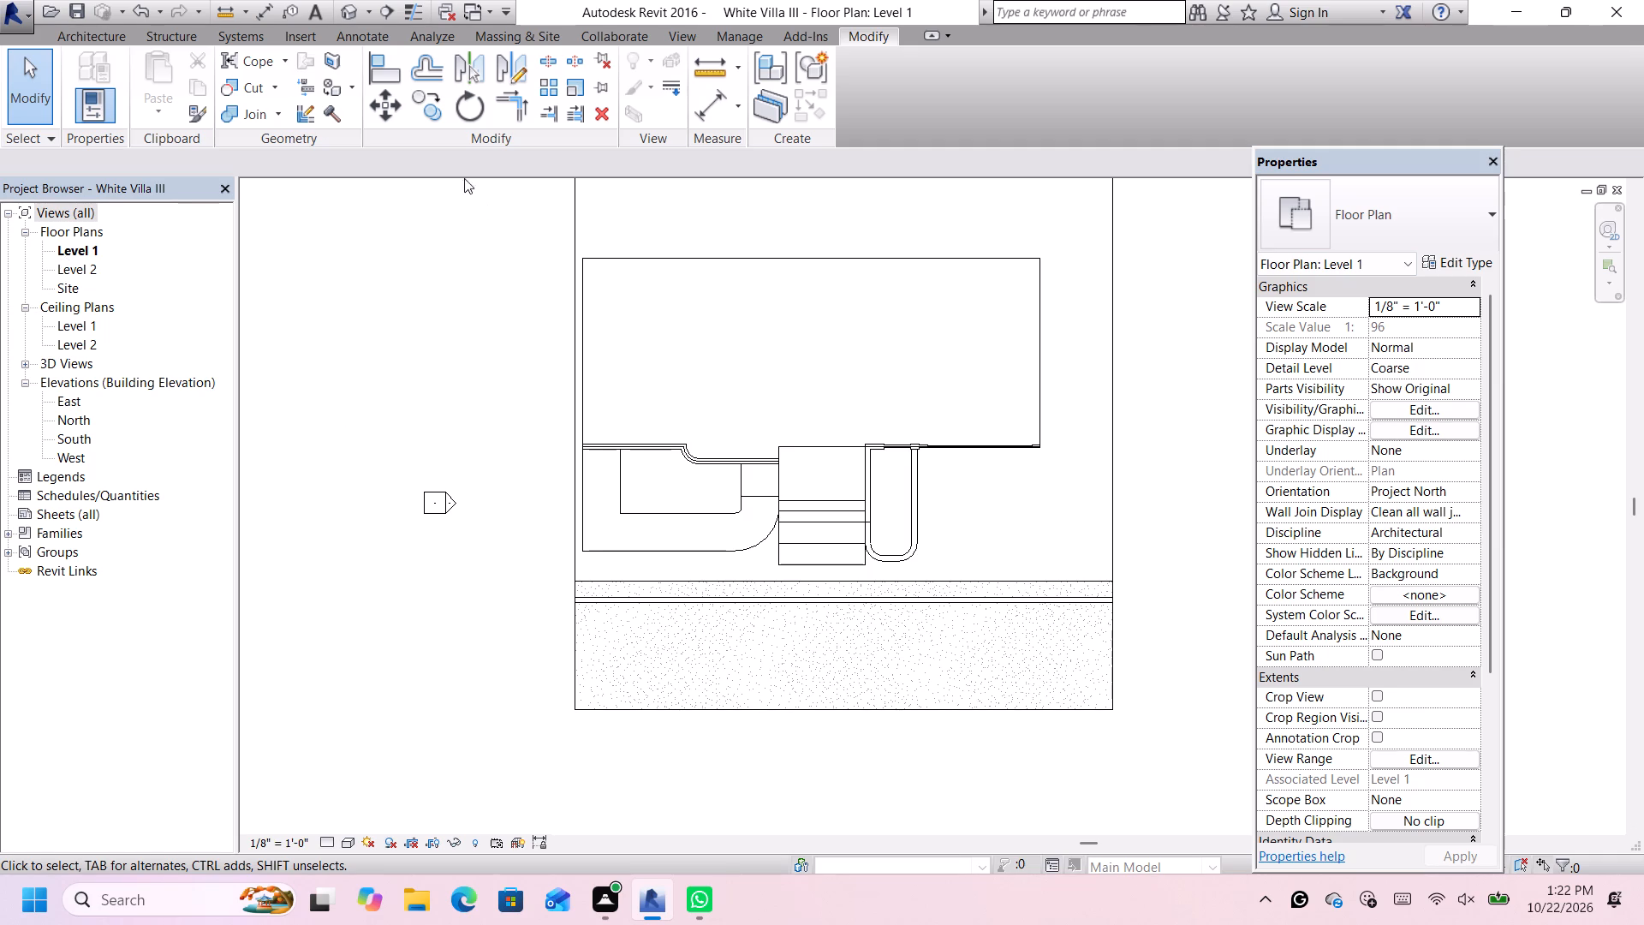
Open the default 3D view of the White Villa III project.
left_click(355, 16)
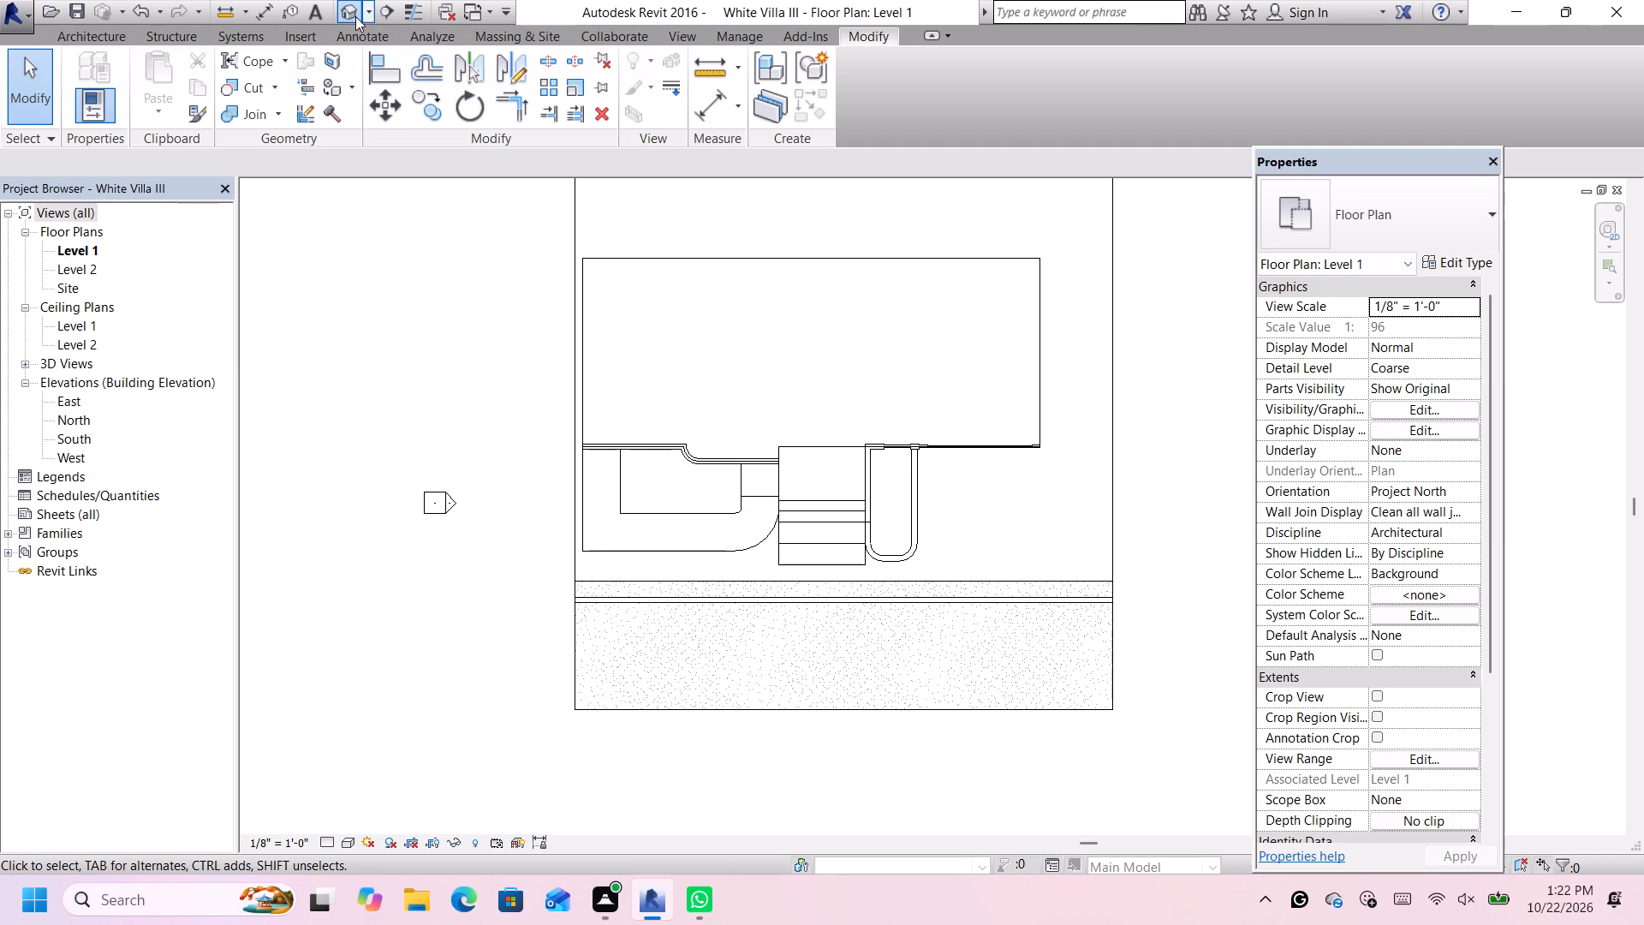
left_click(355, 16)
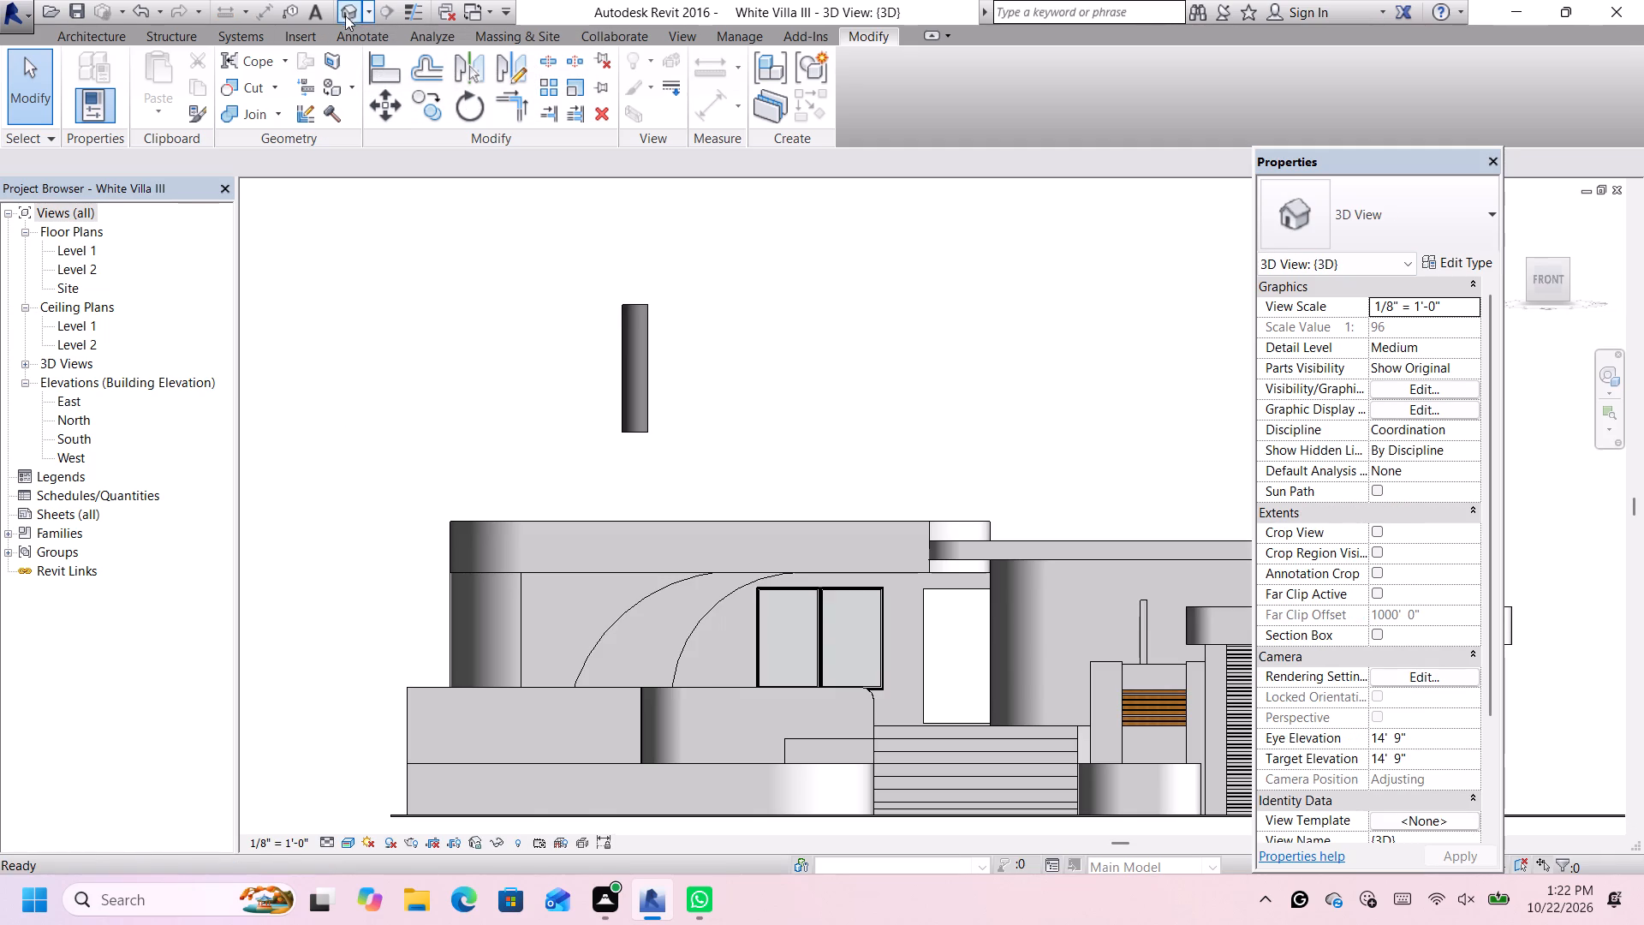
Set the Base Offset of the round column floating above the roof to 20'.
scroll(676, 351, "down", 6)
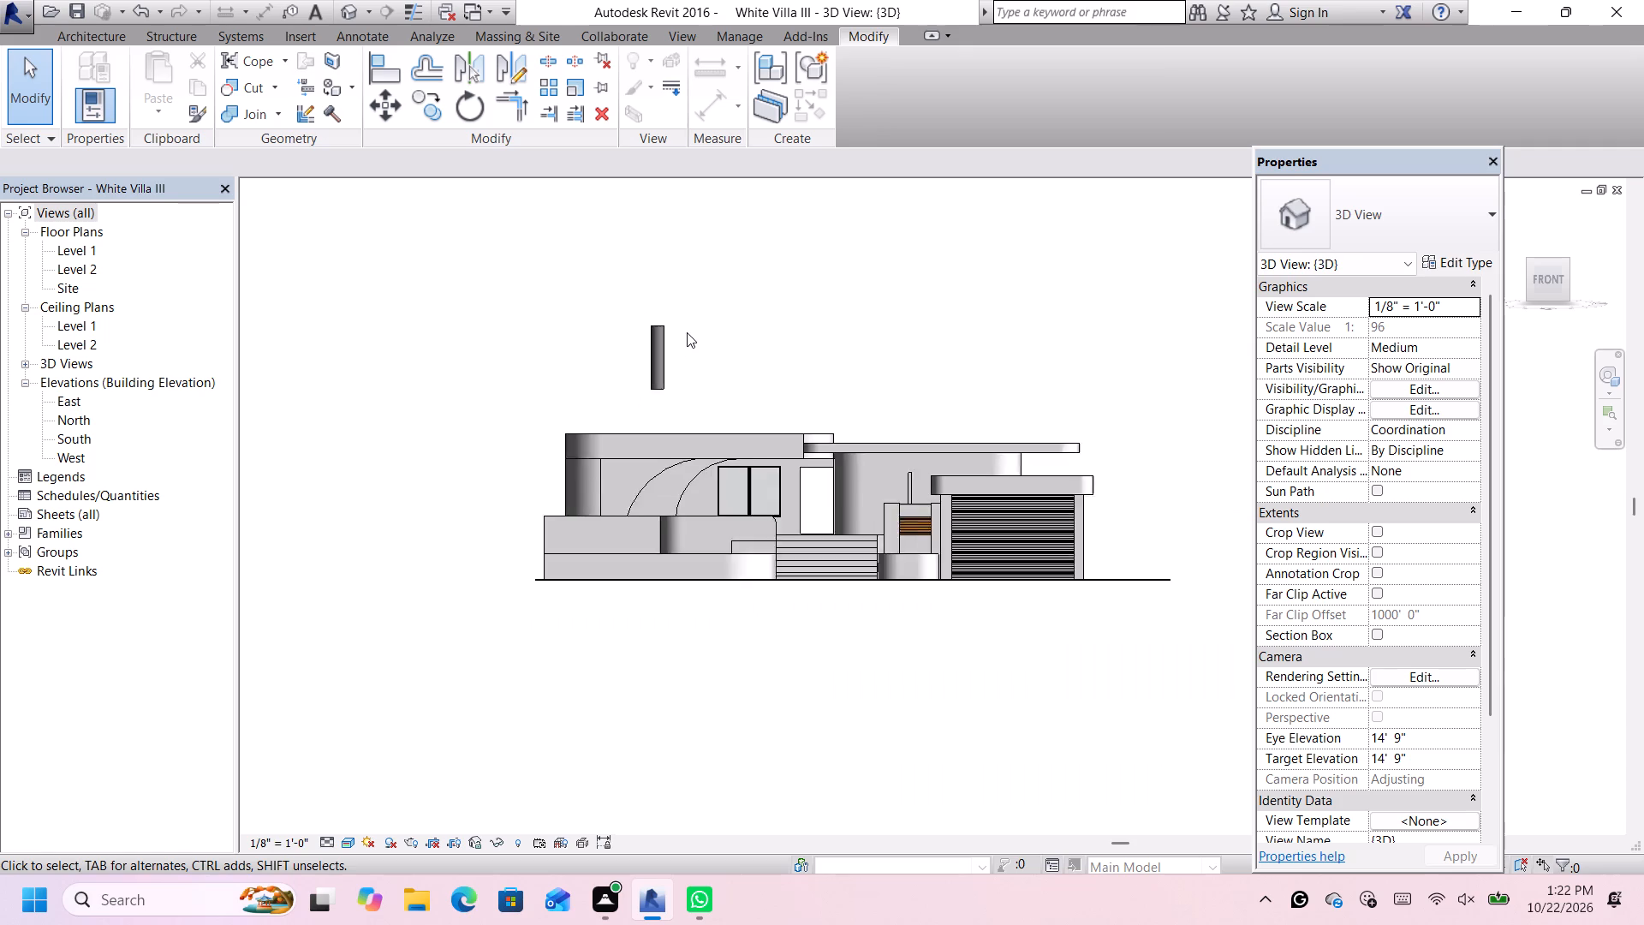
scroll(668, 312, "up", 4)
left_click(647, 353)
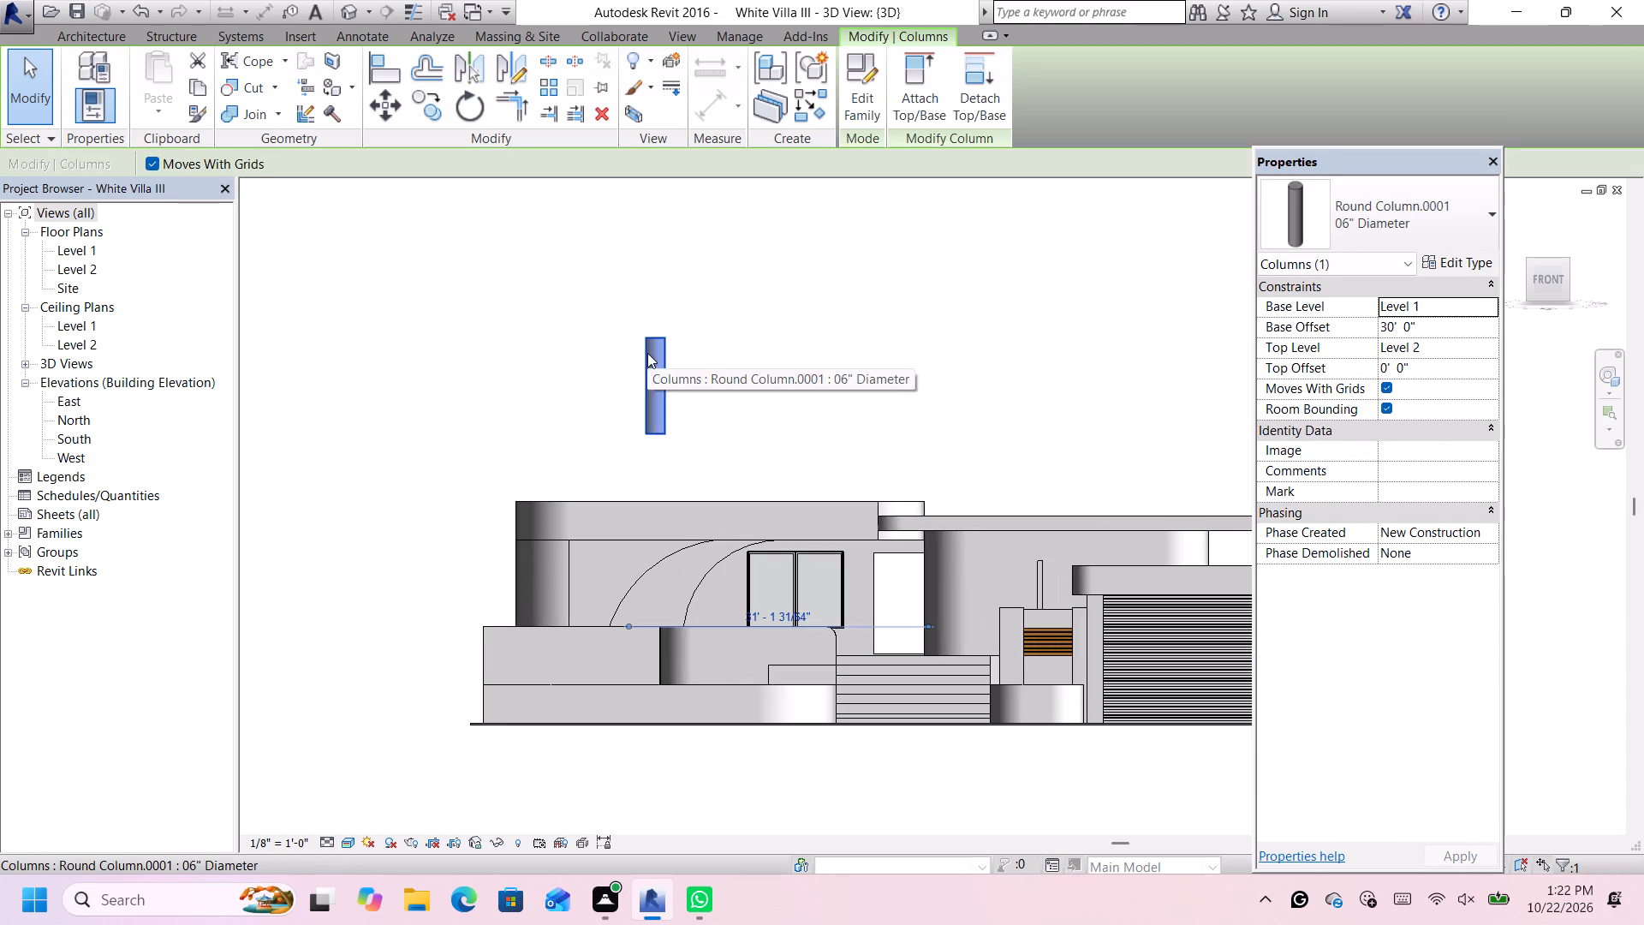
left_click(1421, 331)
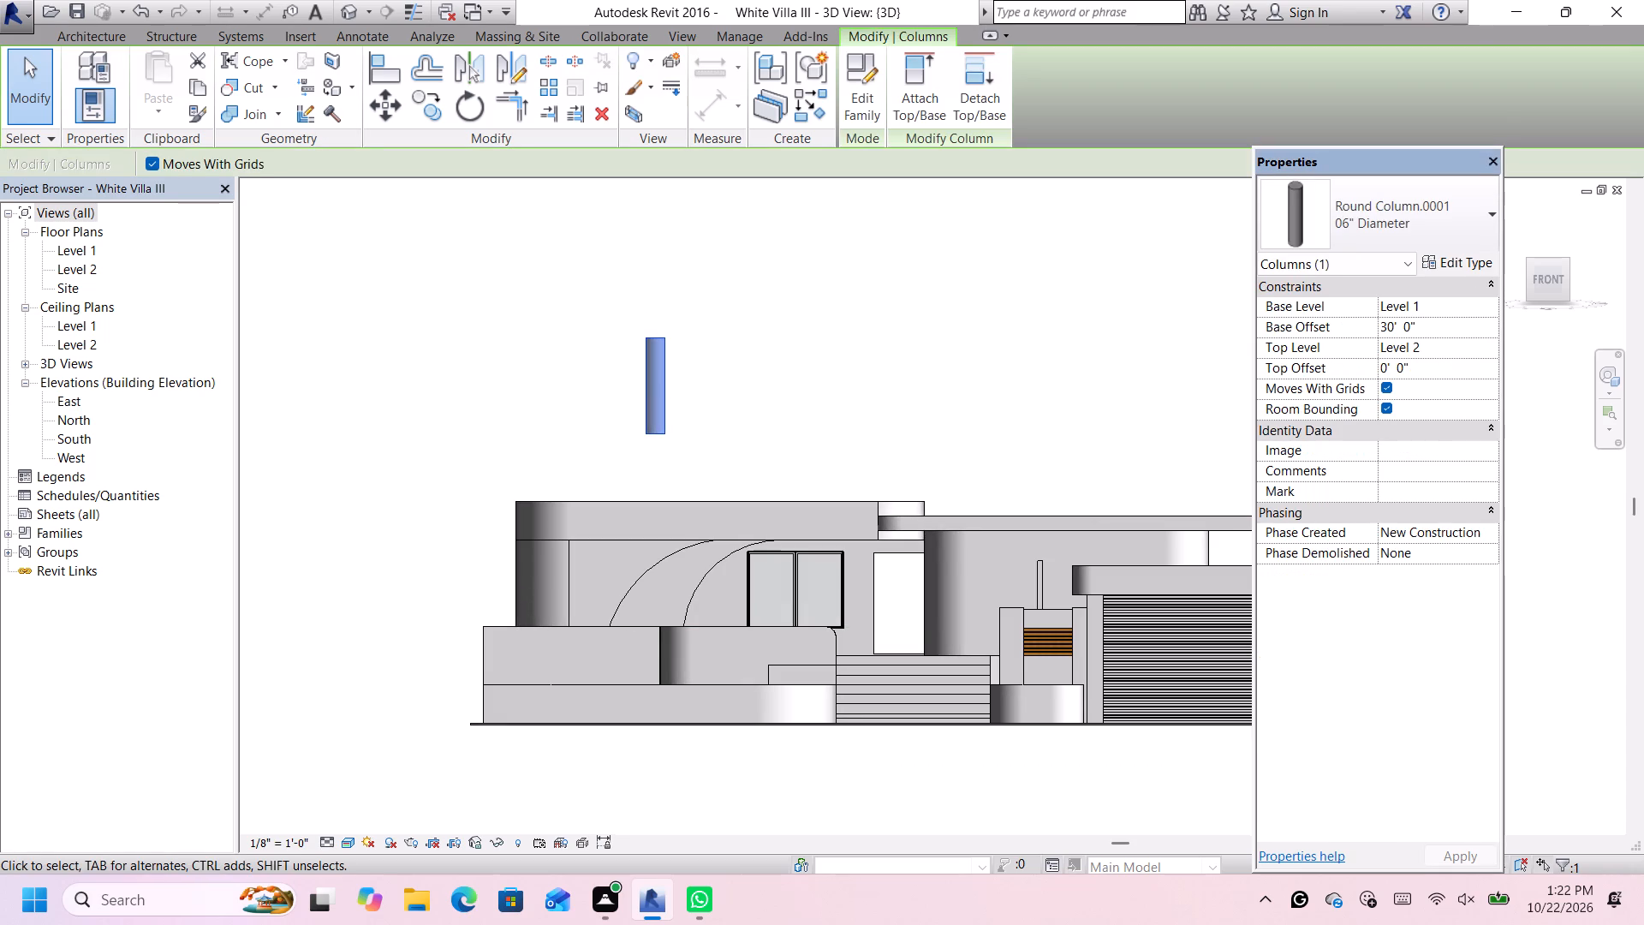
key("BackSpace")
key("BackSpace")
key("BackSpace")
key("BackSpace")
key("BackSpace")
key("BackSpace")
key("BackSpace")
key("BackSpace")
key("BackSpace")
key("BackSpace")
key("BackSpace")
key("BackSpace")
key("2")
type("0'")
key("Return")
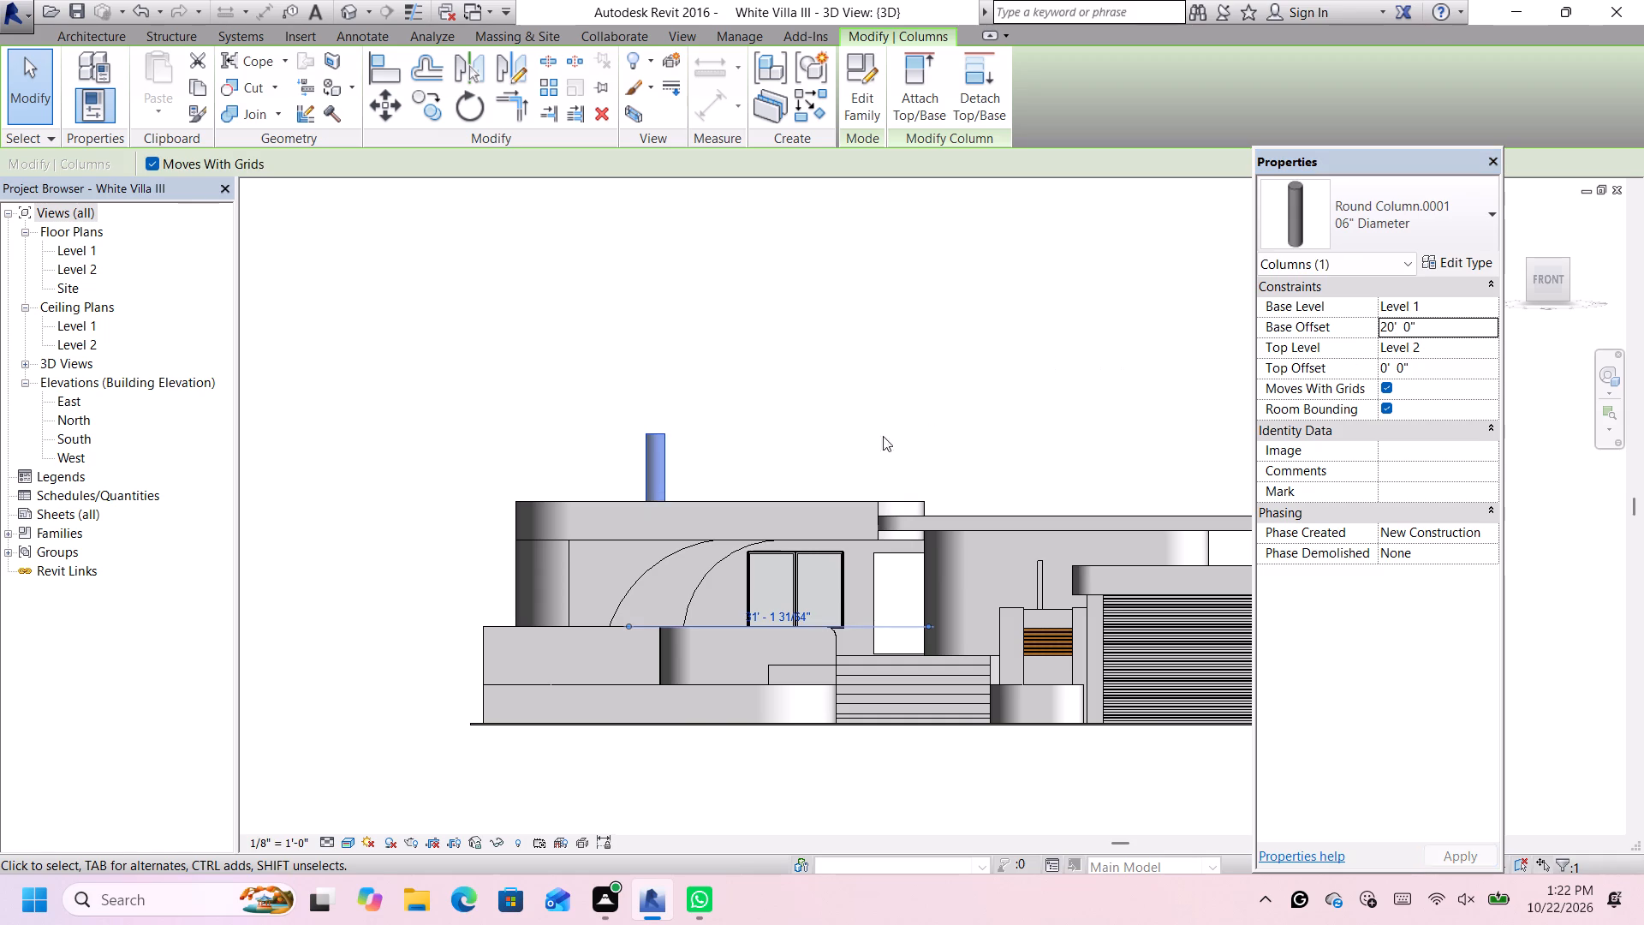
Set the round roof column's Base Offset to 23' above Level 1.
left_click(1446, 330)
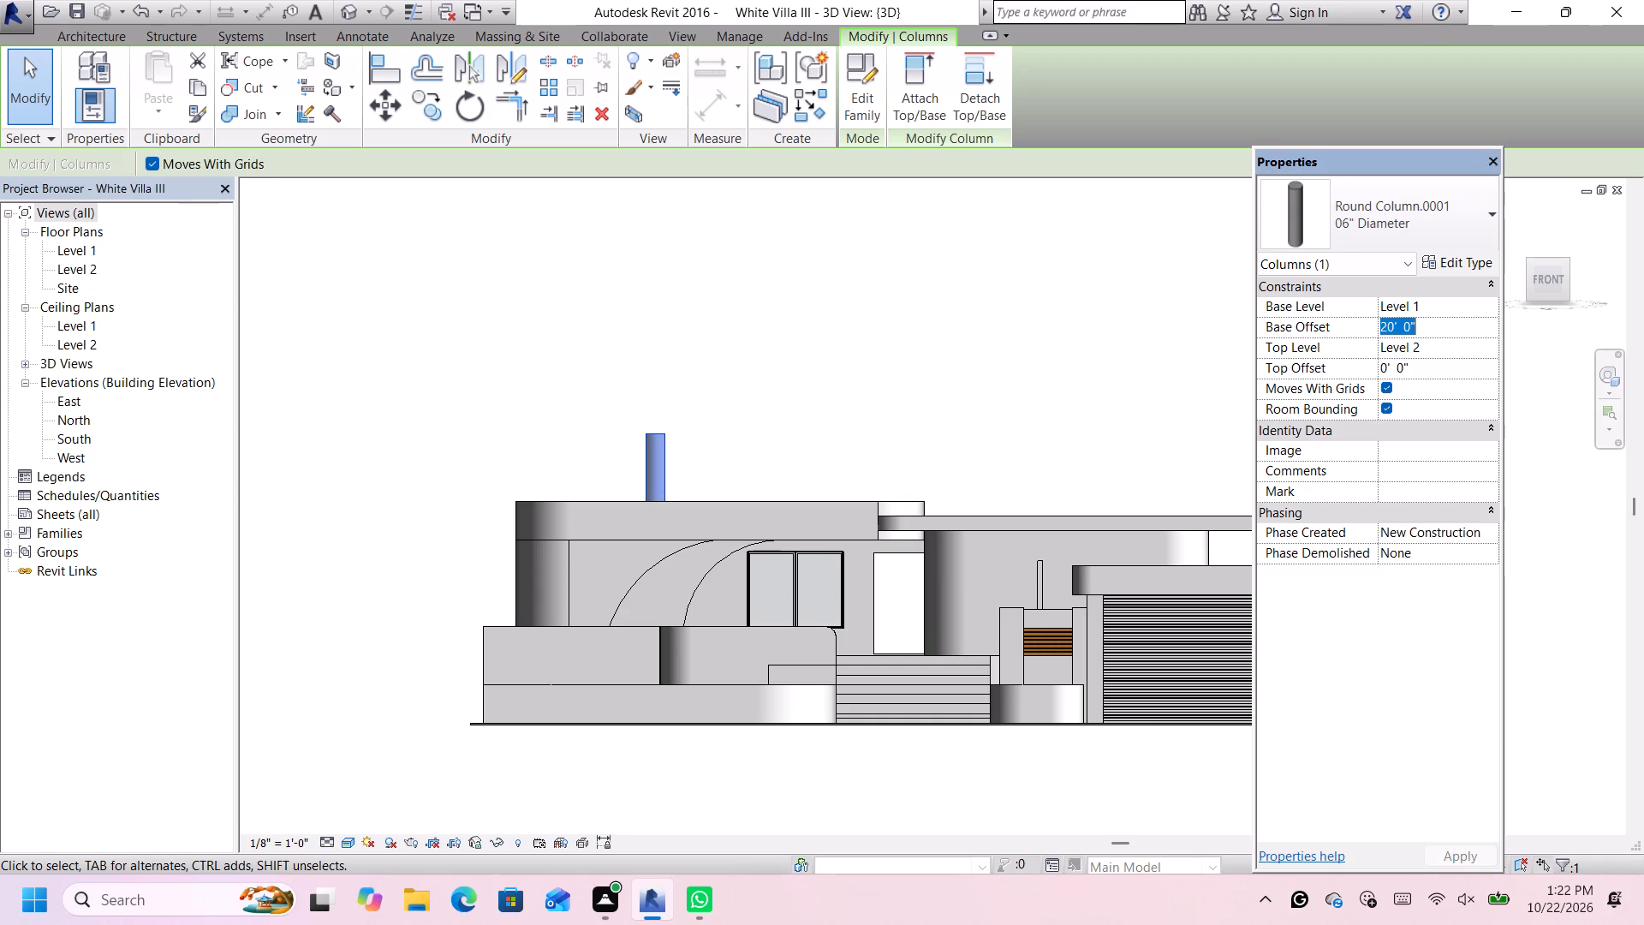
key("BackSpace")
type("23")
key("apostrophe")
key("Return")
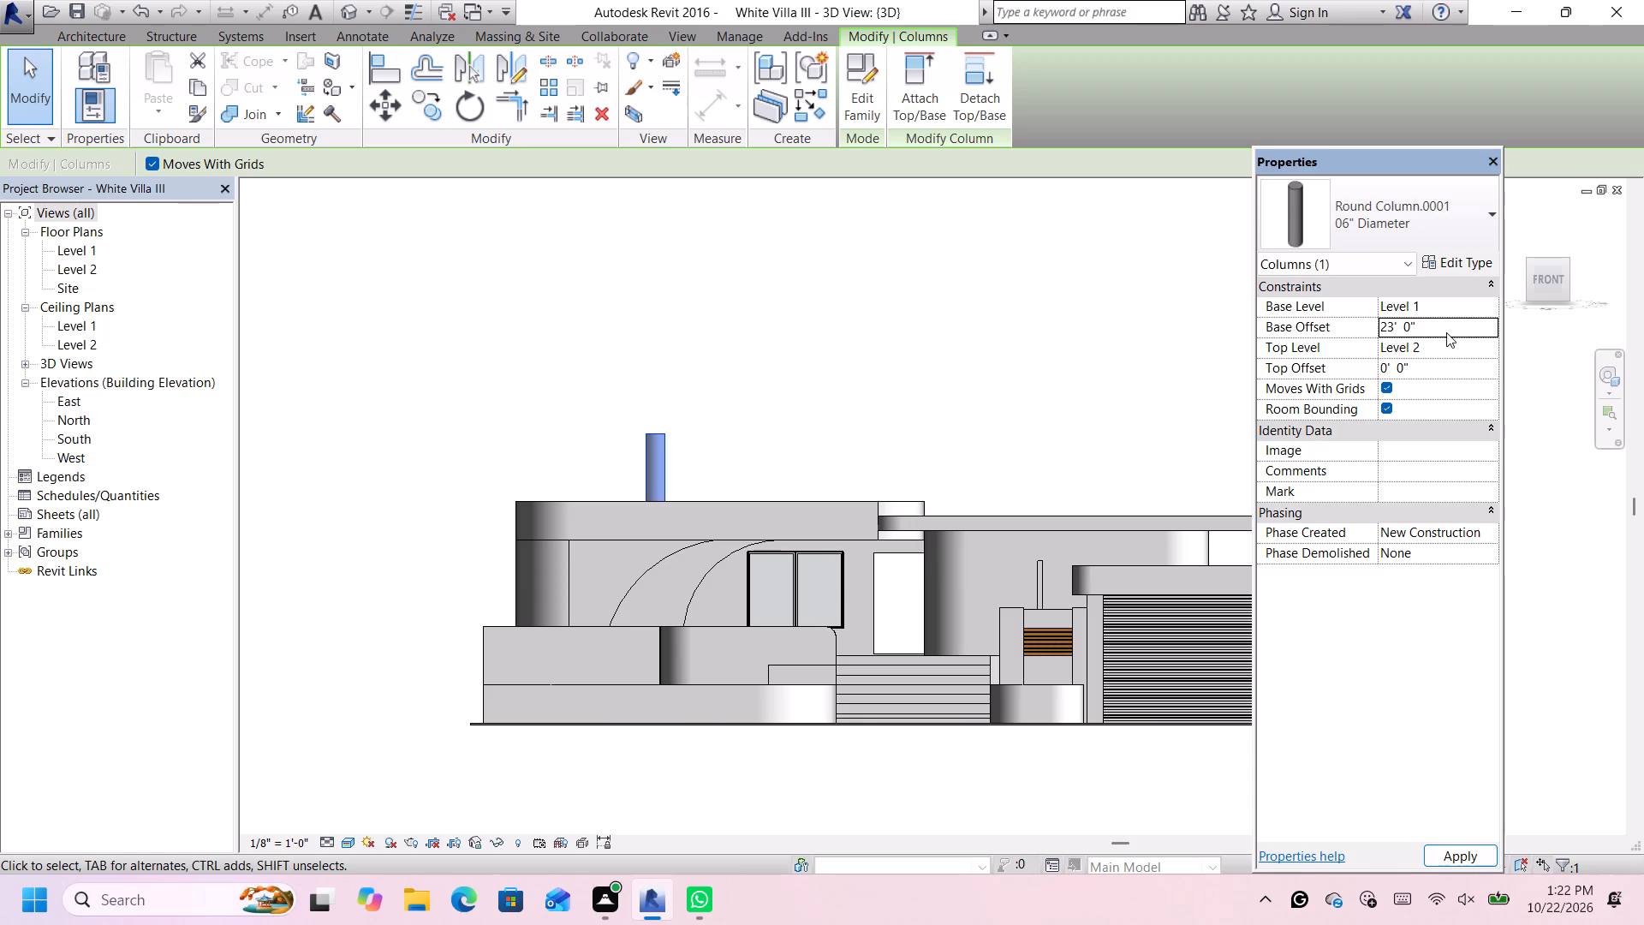
Examine how the round column's base meets the roof and how its height relates to the front facade.
scroll(603, 525, "up", 4)
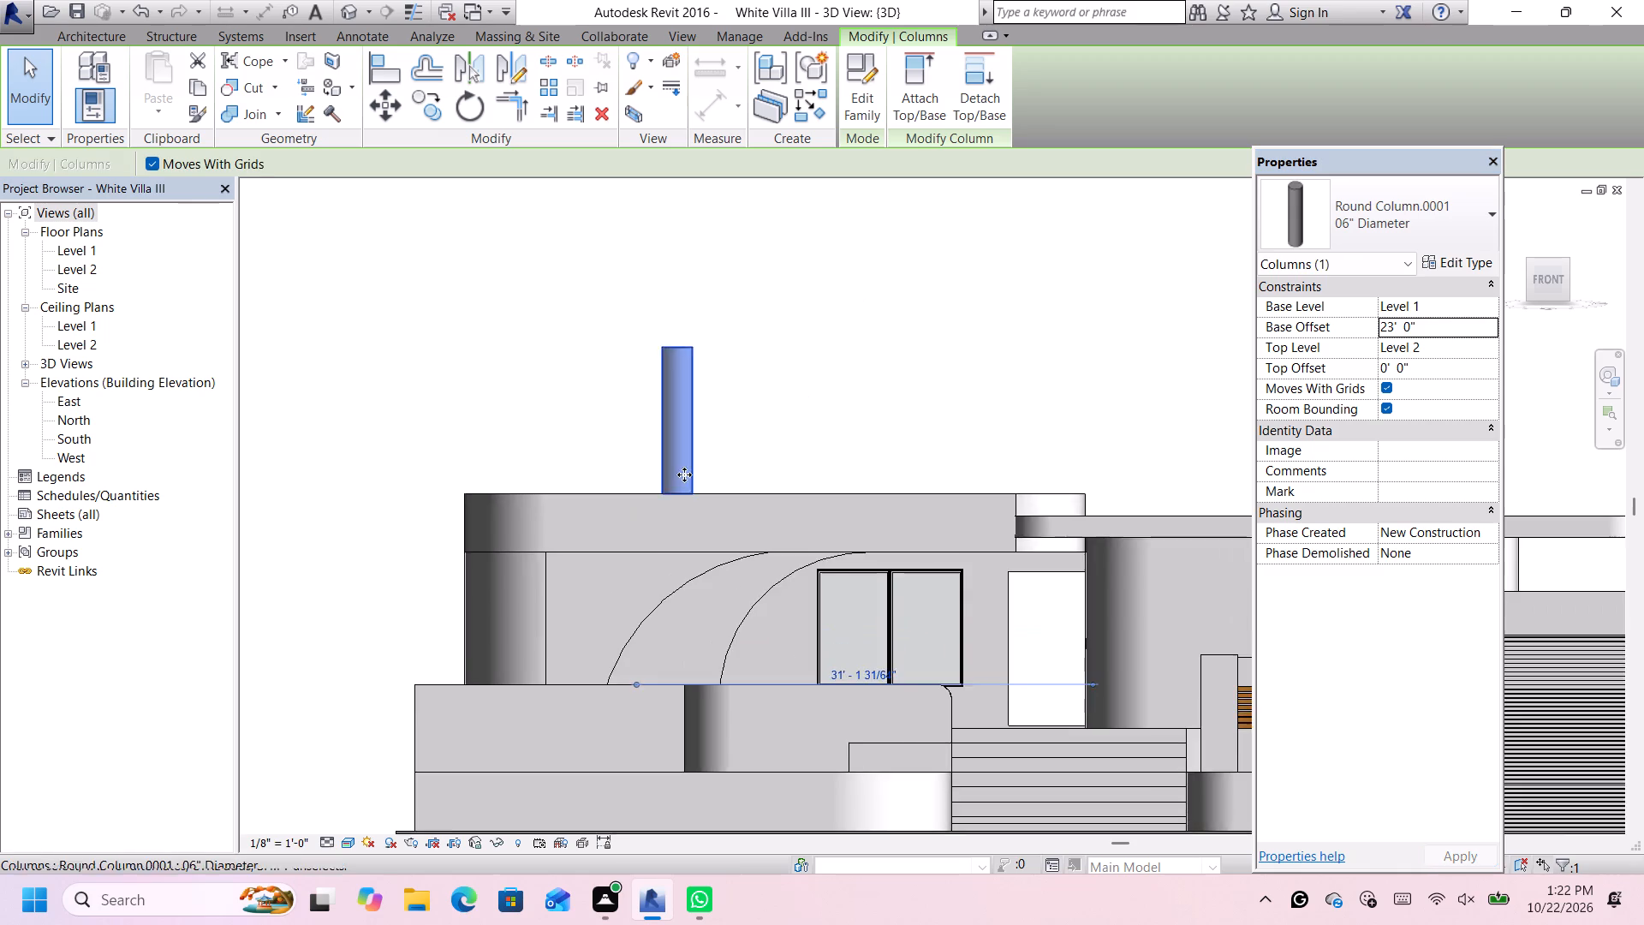
scroll(684, 474, "up", 6)
left_click(726, 457)
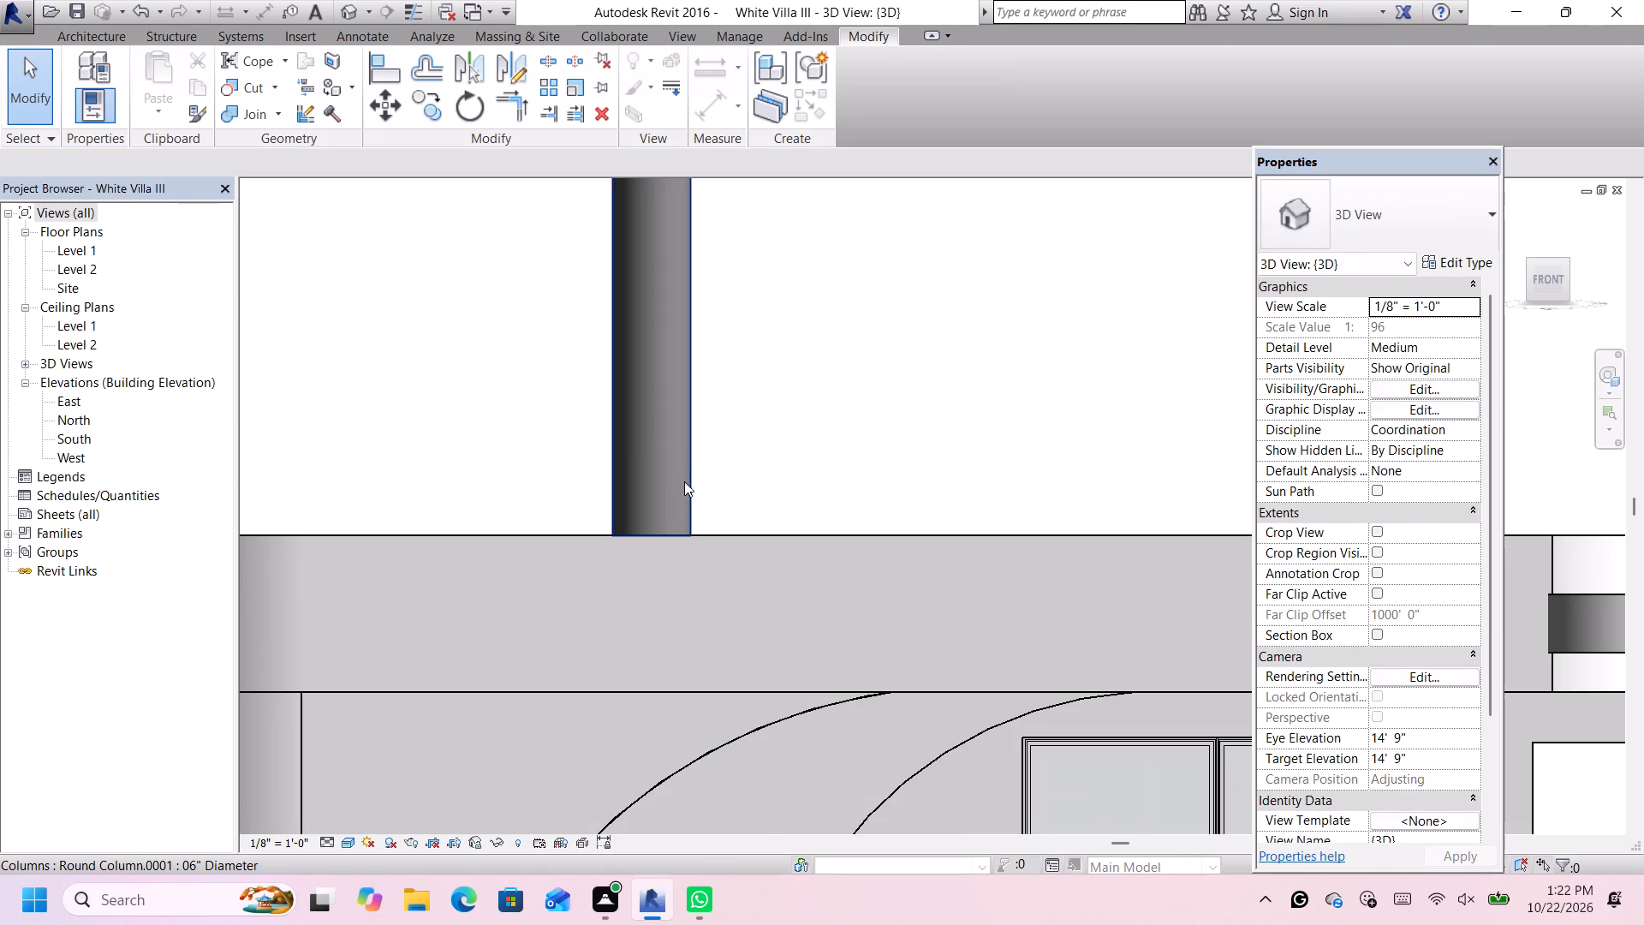
left_click(683, 481)
scroll(685, 481, "down", 7)
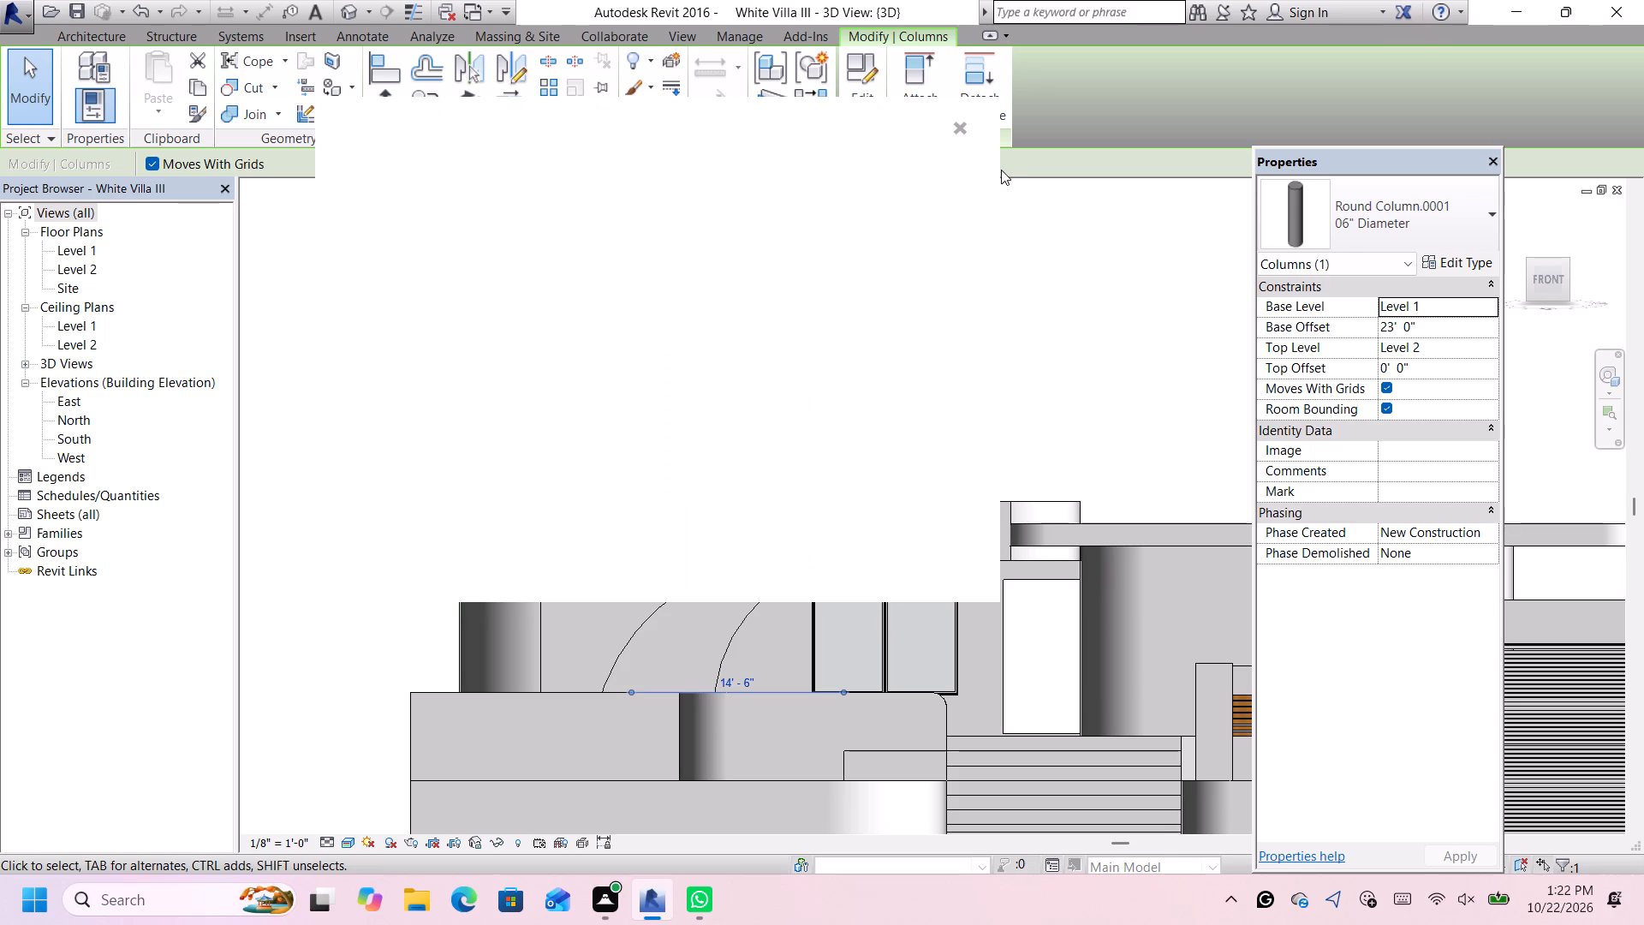
left_click(960, 127)
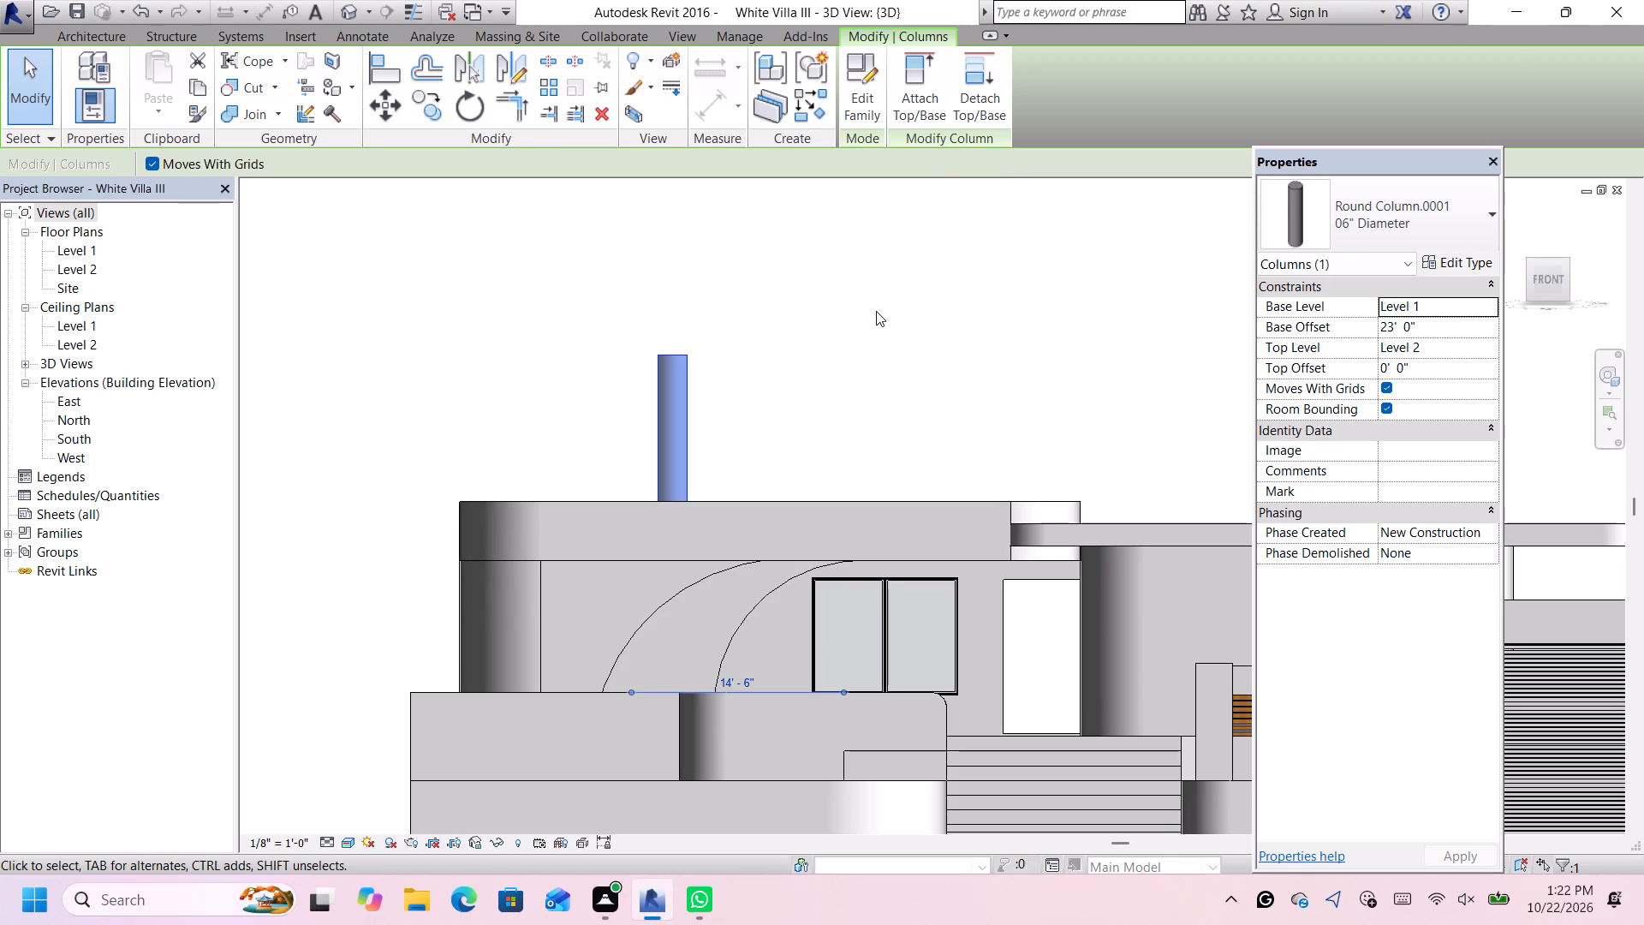
scroll(876, 311, "down", 3)
scroll(942, 350, "up", 1)
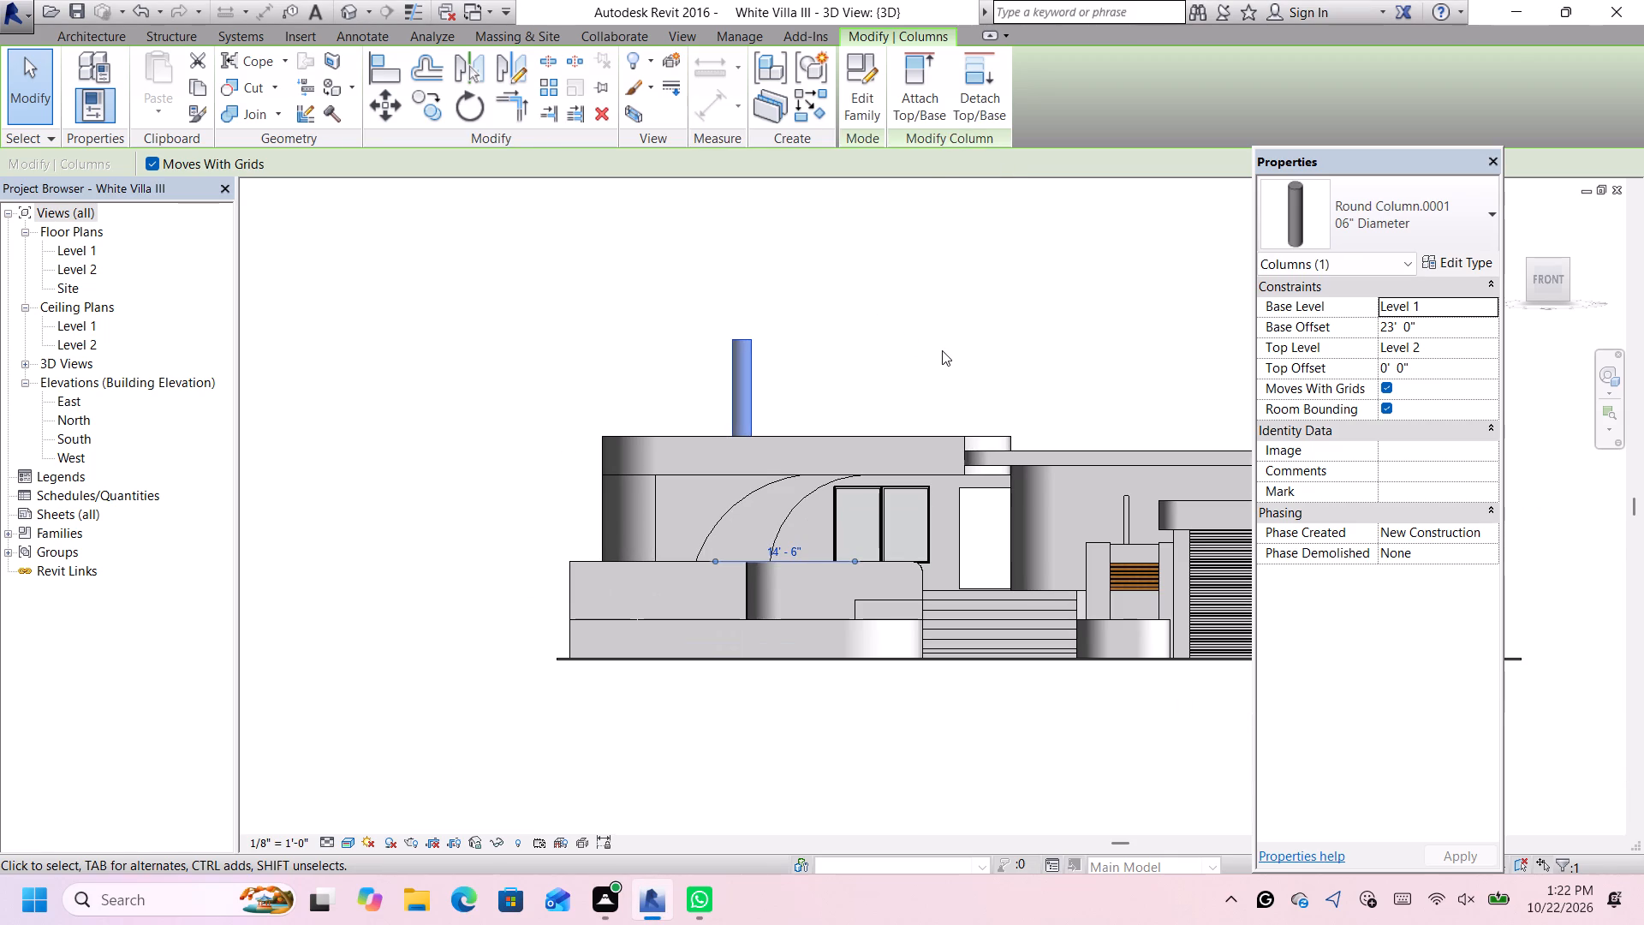
scroll(942, 350, "down", 1)
scroll(1015, 331, "down", 5)
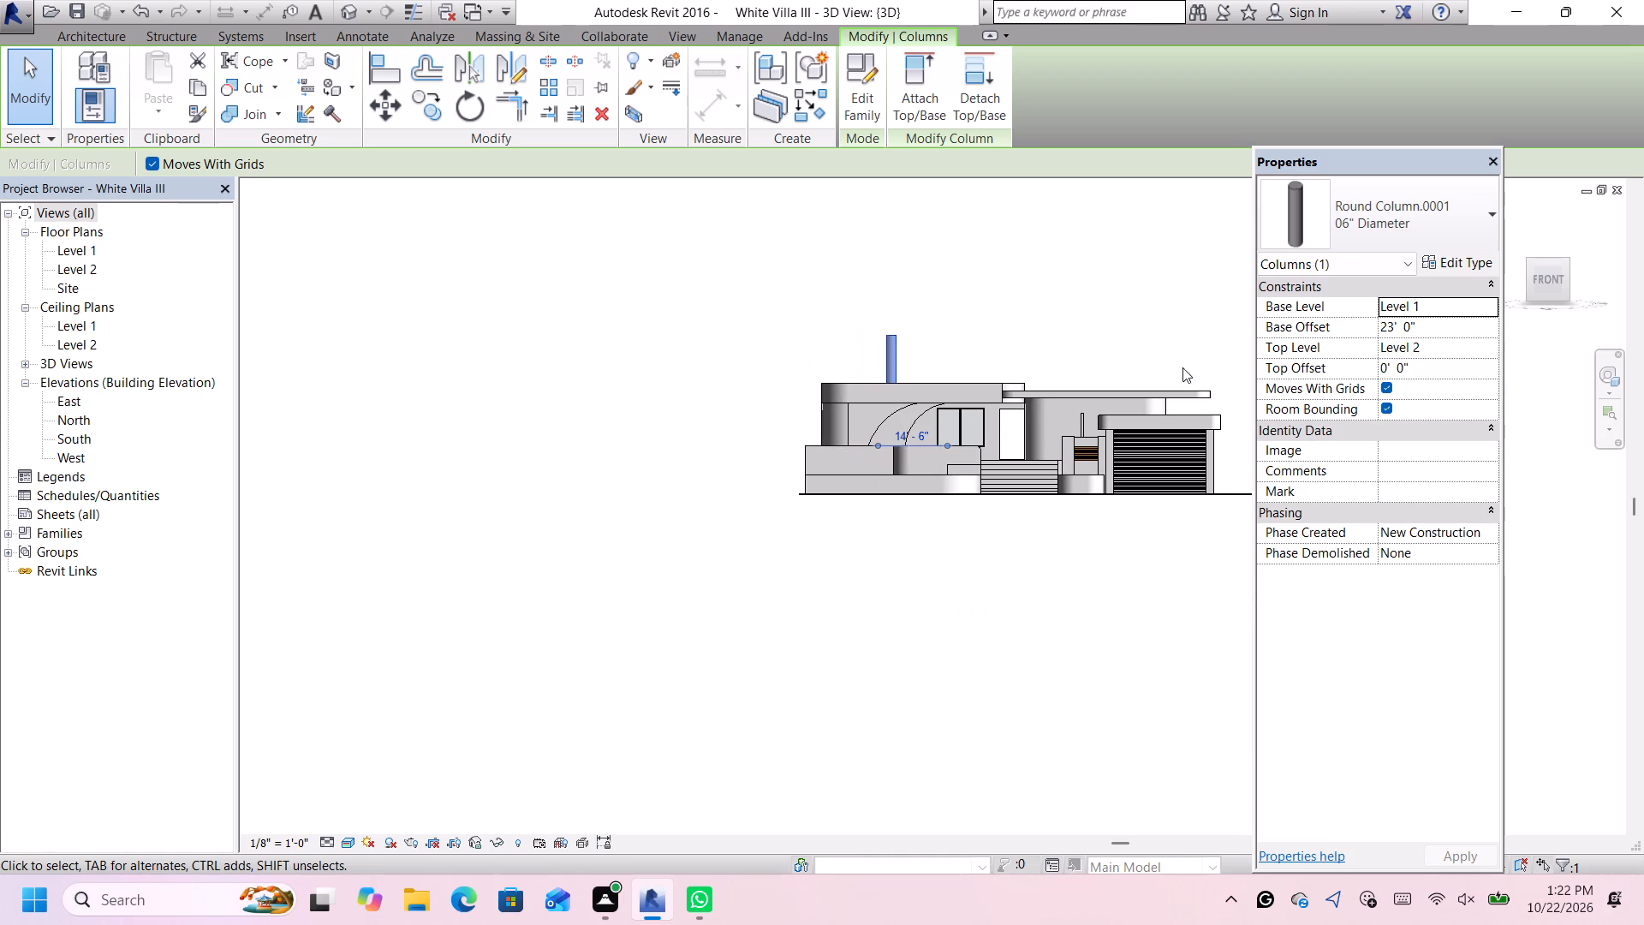
scroll(1140, 365, "up", 4)
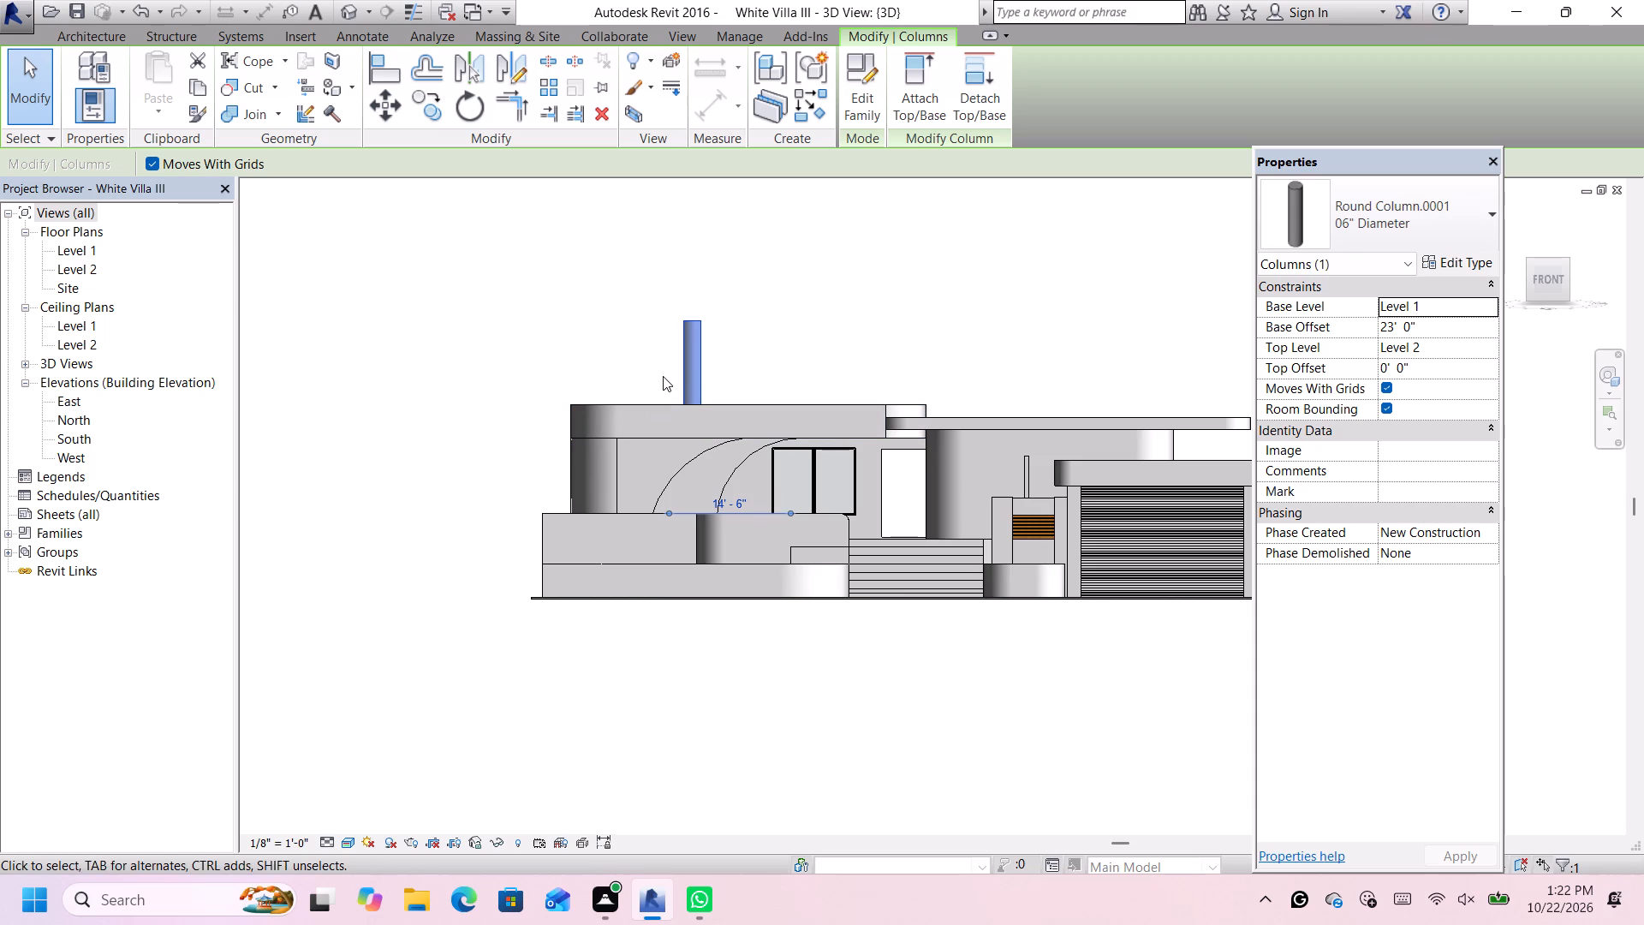
scroll(663, 376, "down", 2)
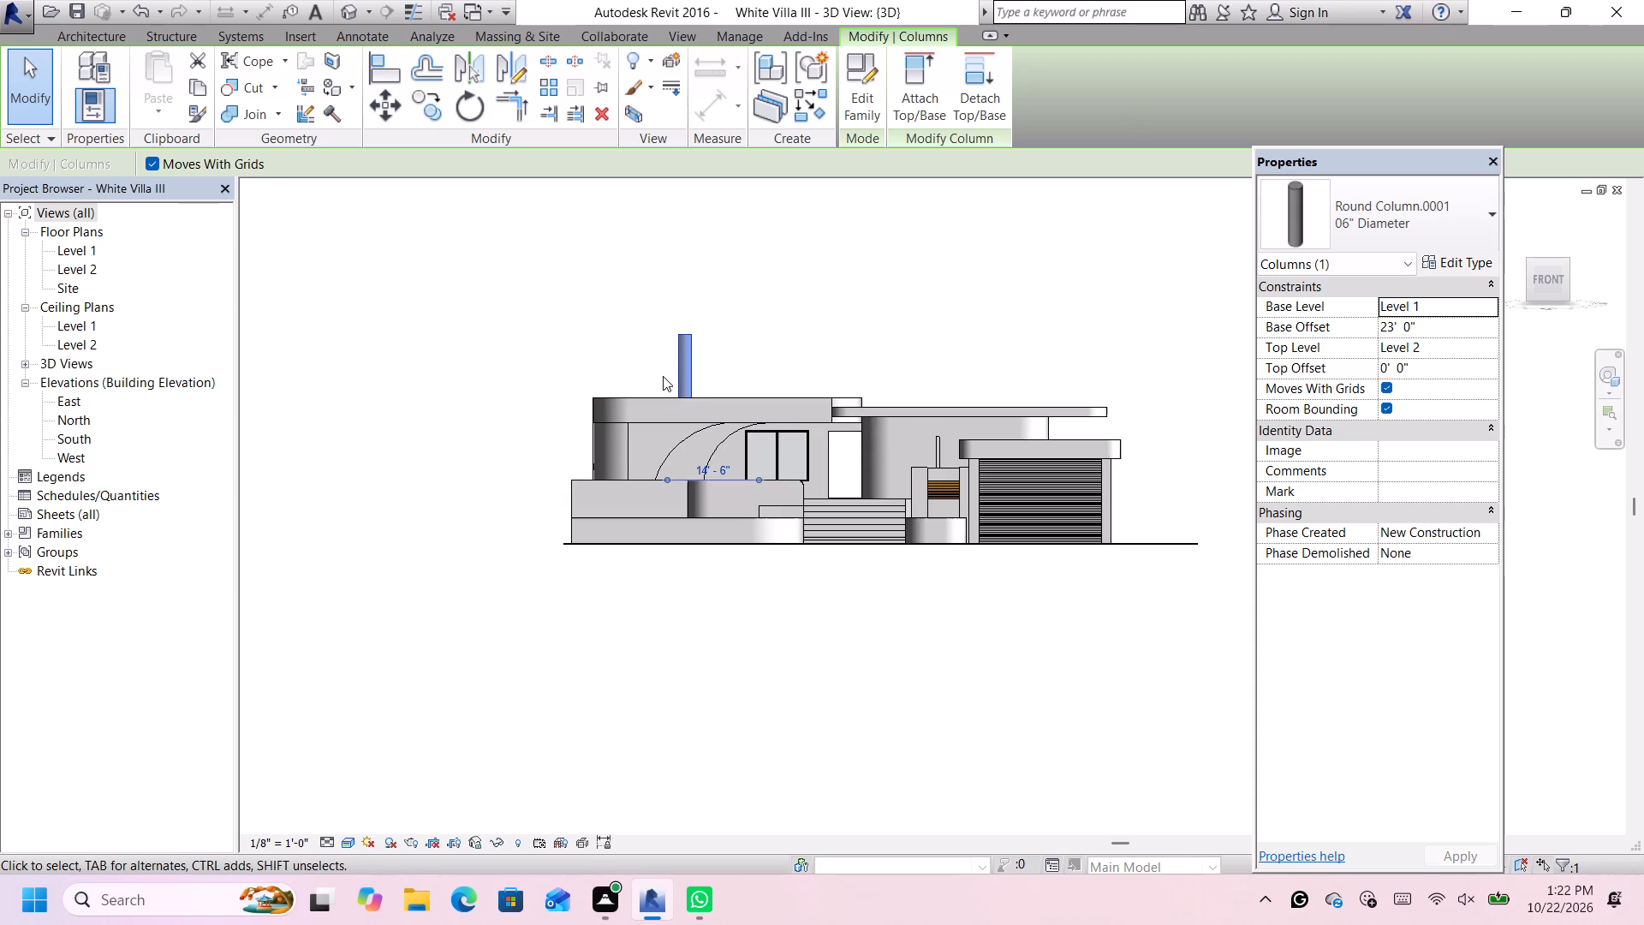
scroll(790, 340, "up", 7)
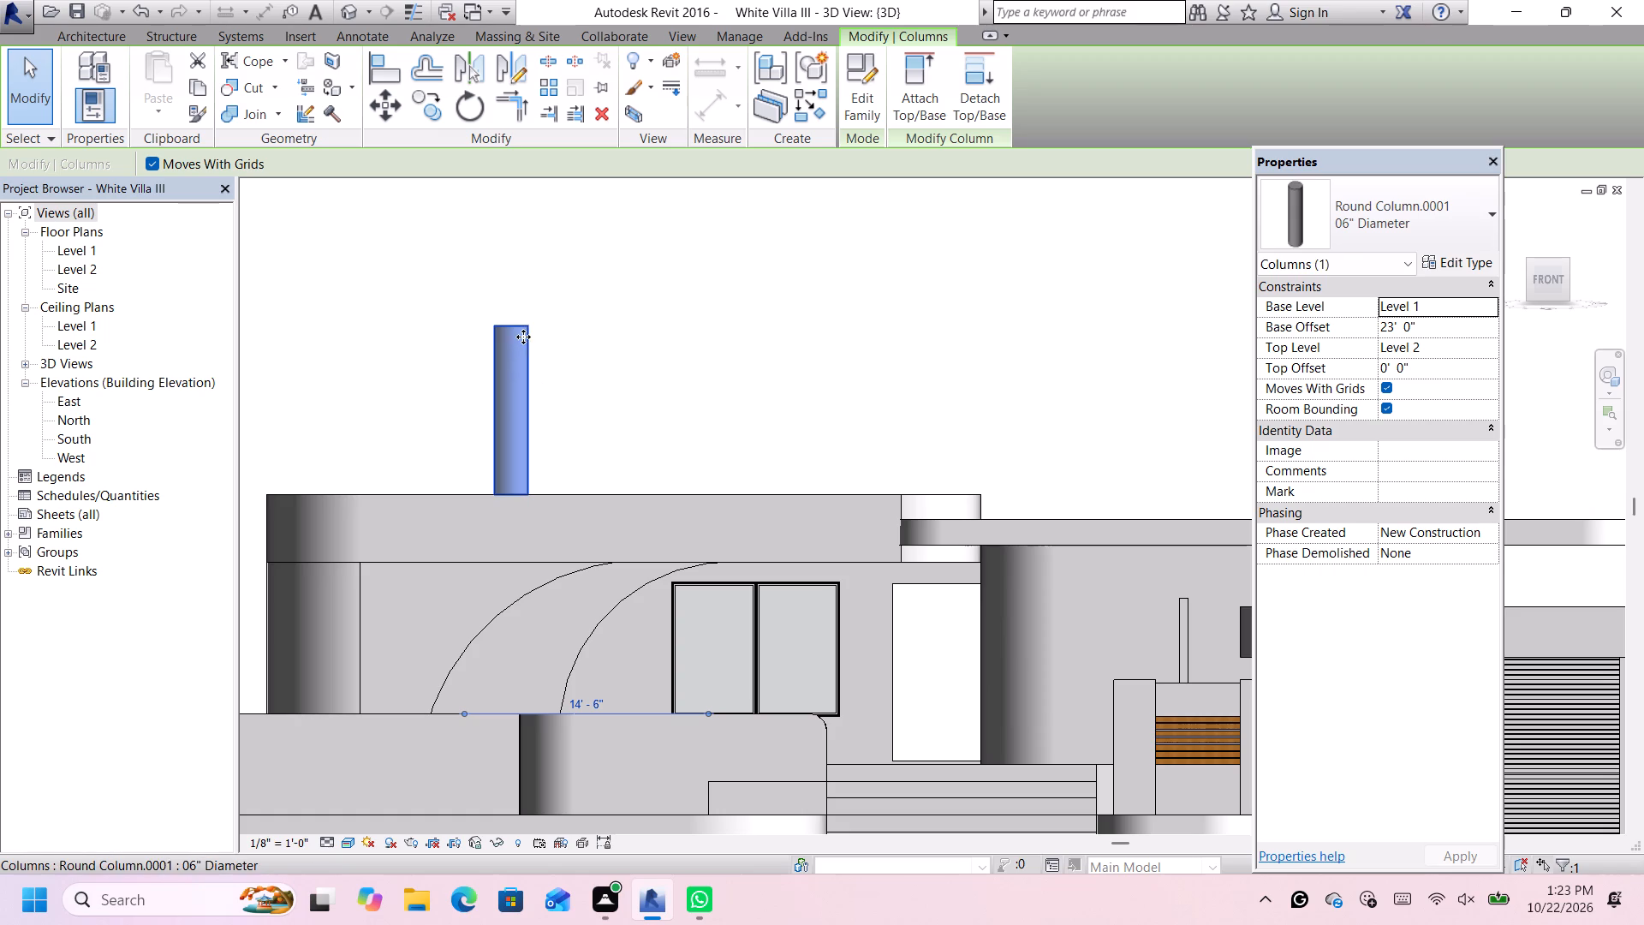
scroll(538, 283, "down", 3)
scroll(711, 218, "down", 2)
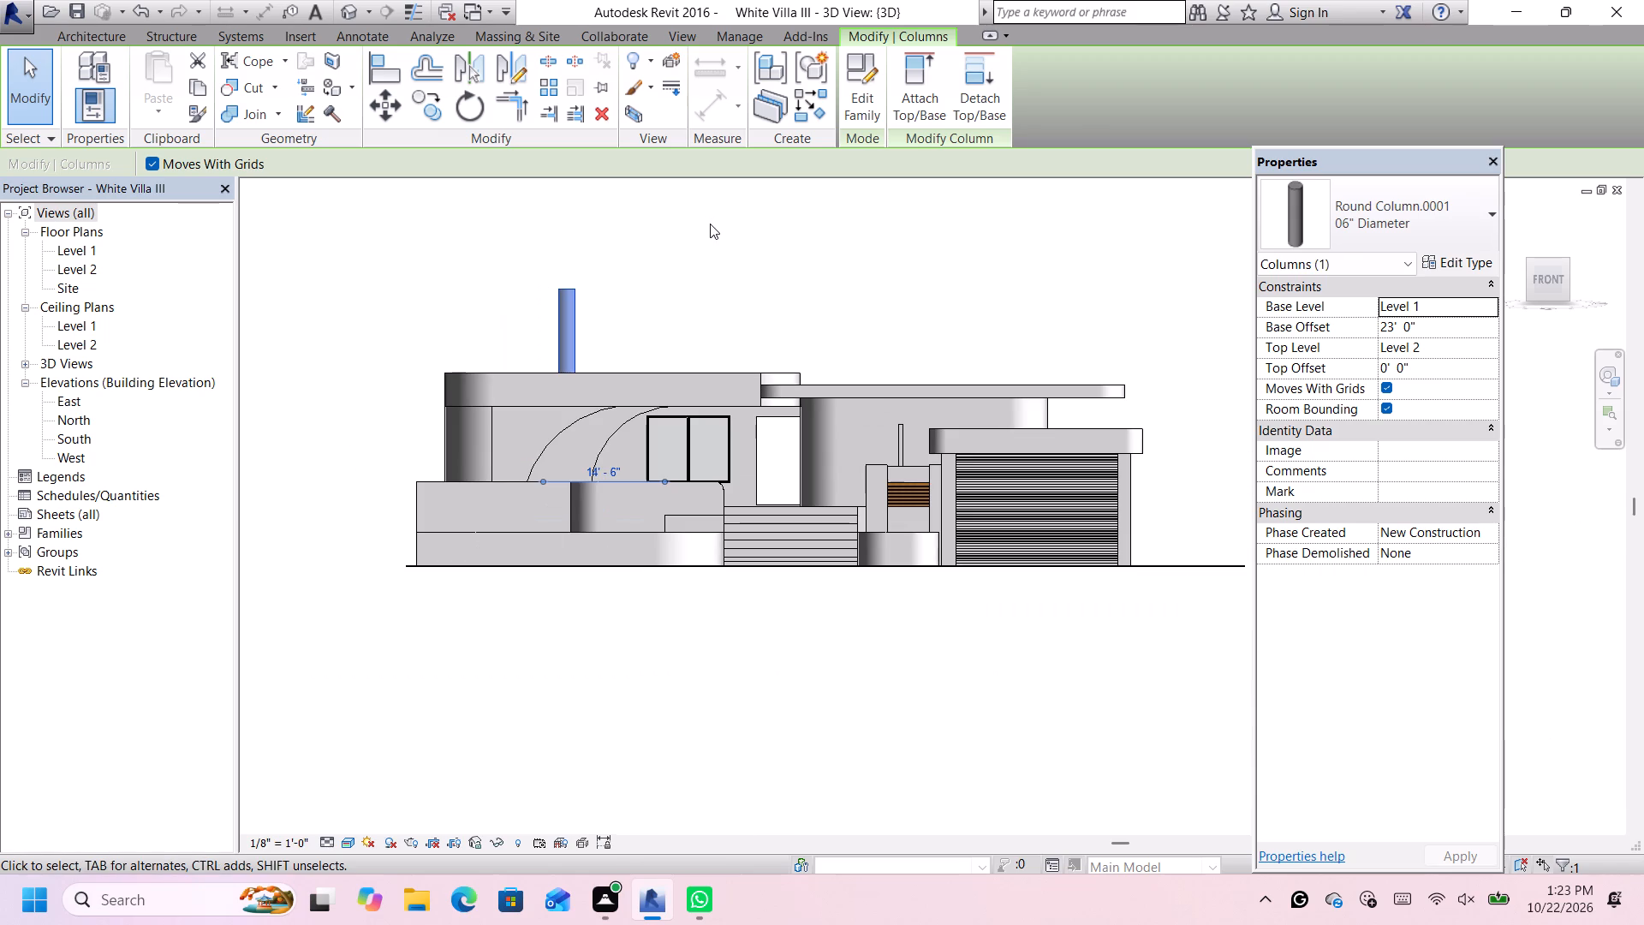
scroll(710, 224, "up", 1)
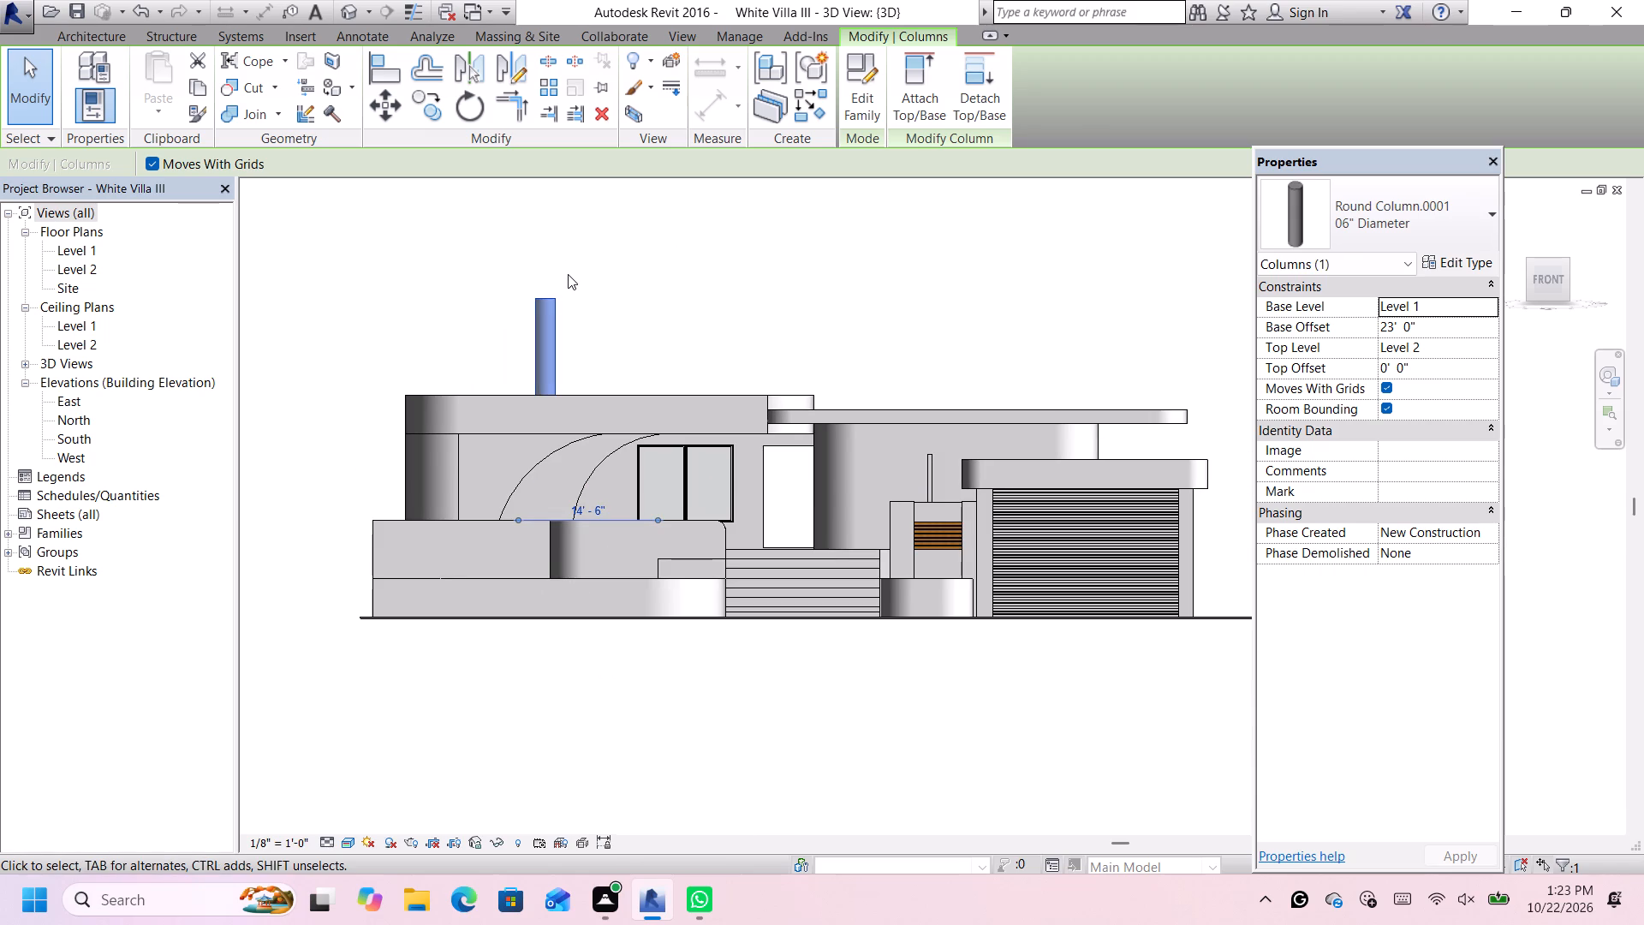
scroll(581, 264, "down", 1)
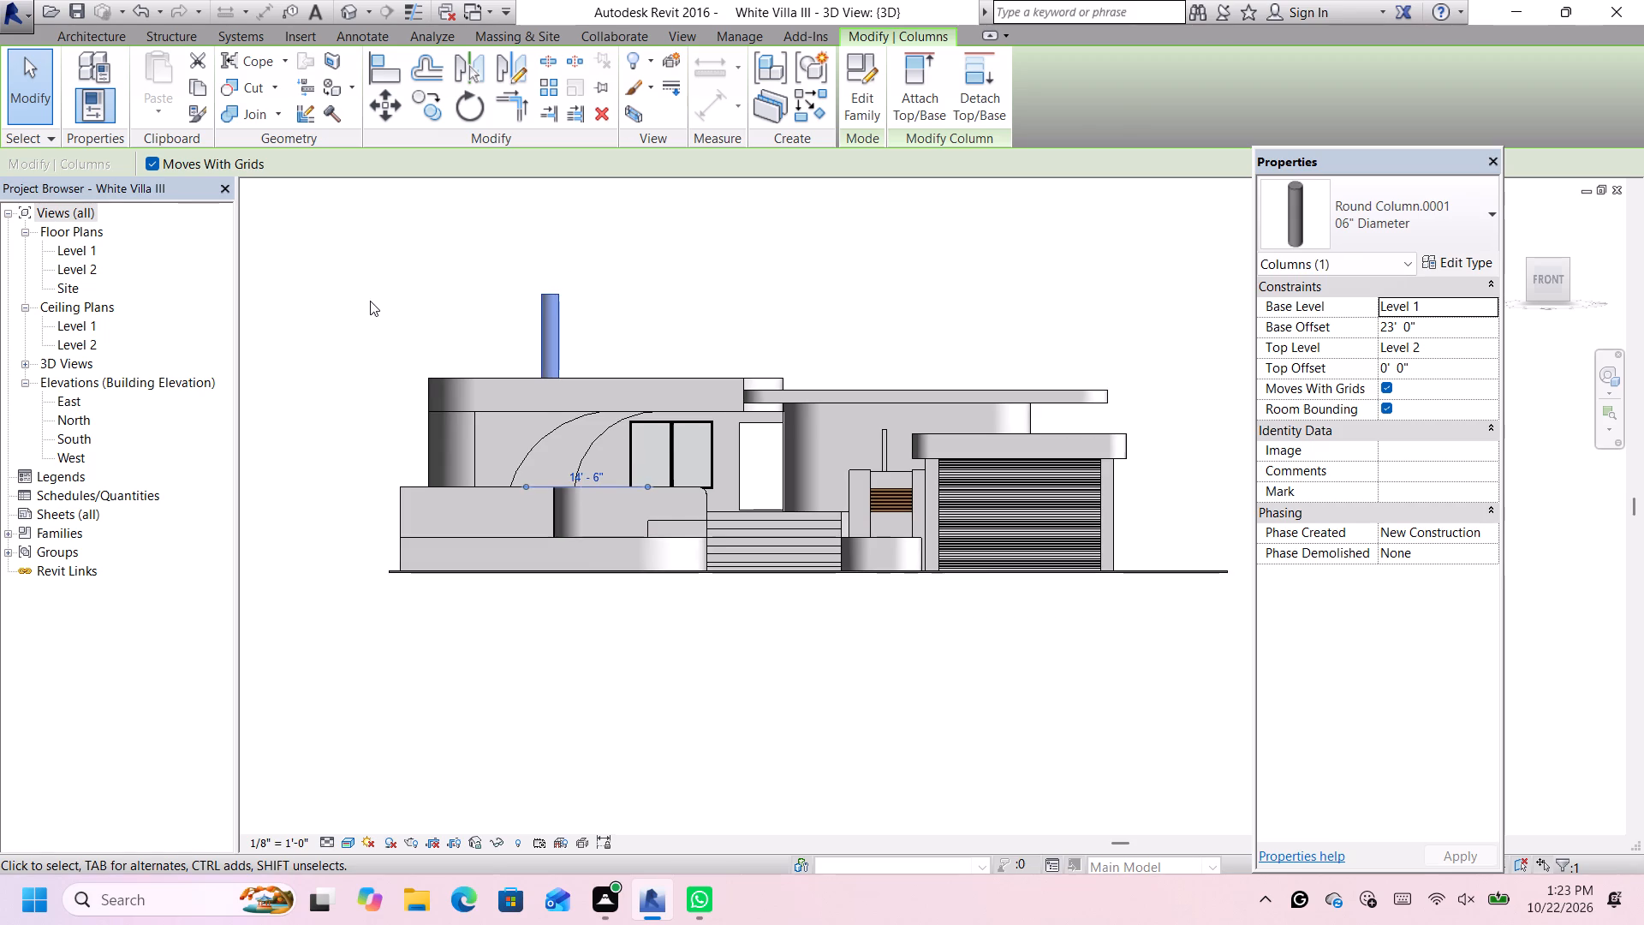
scroll(372, 301, "up", 4)
scroll(614, 295, "down", 2)
scroll(766, 266, "up", 1)
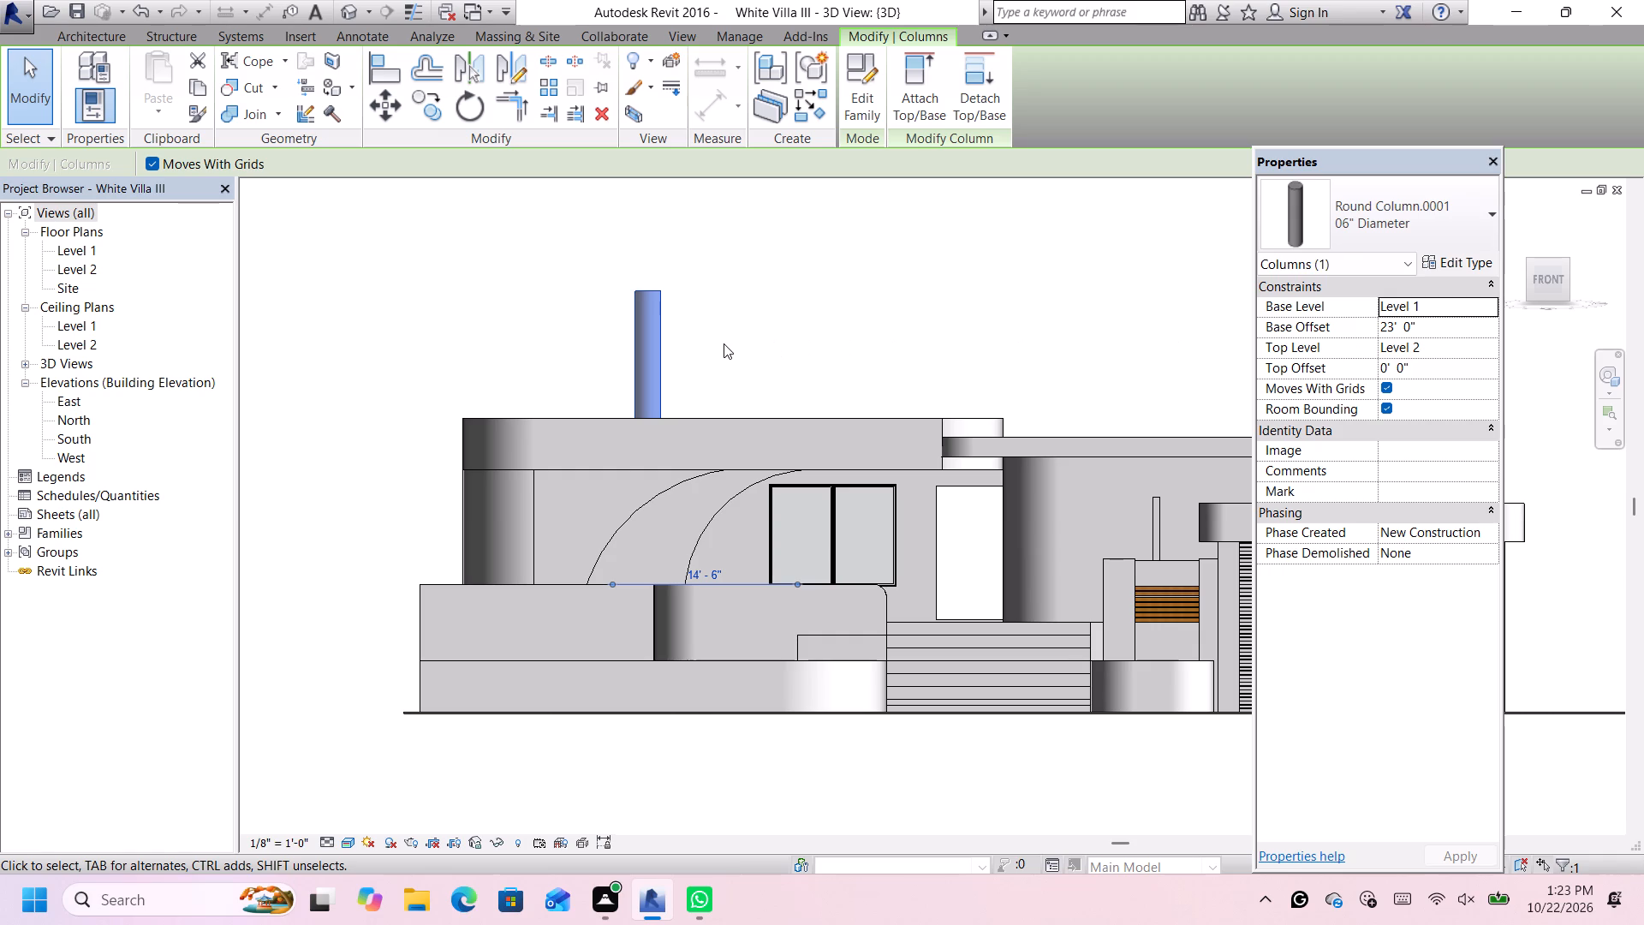
Nudge the round roof column along the front facade toward the villa's left end, to a temporary dimension of 21'-8".
scroll(724, 343, "up", 1)
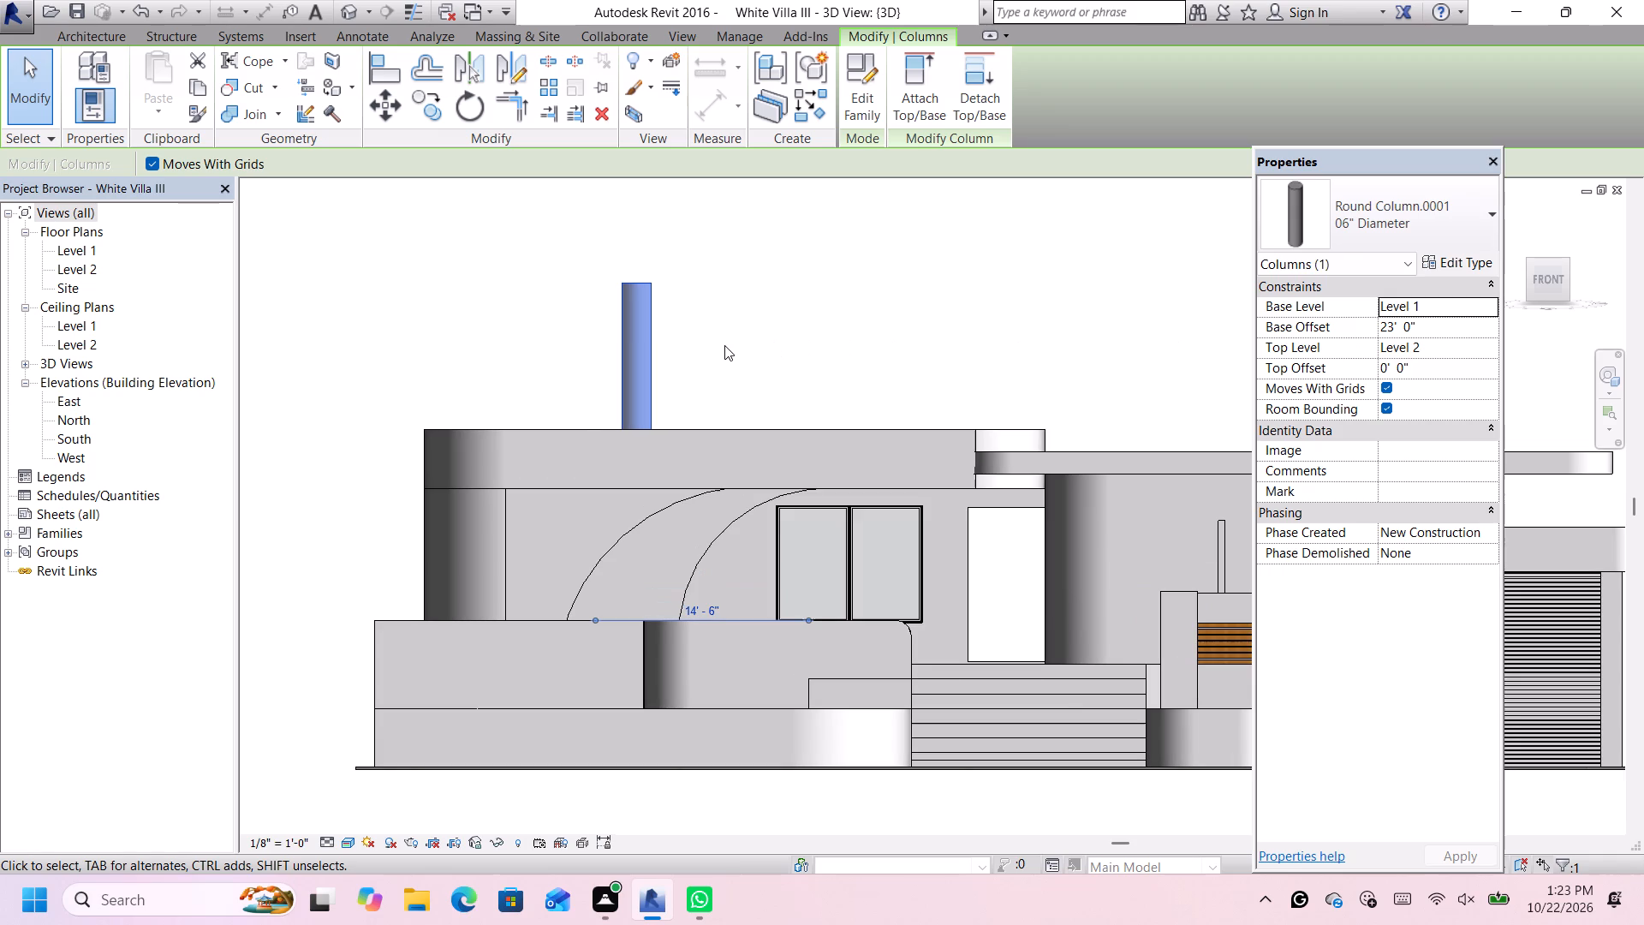
key("Left")
key("Left")
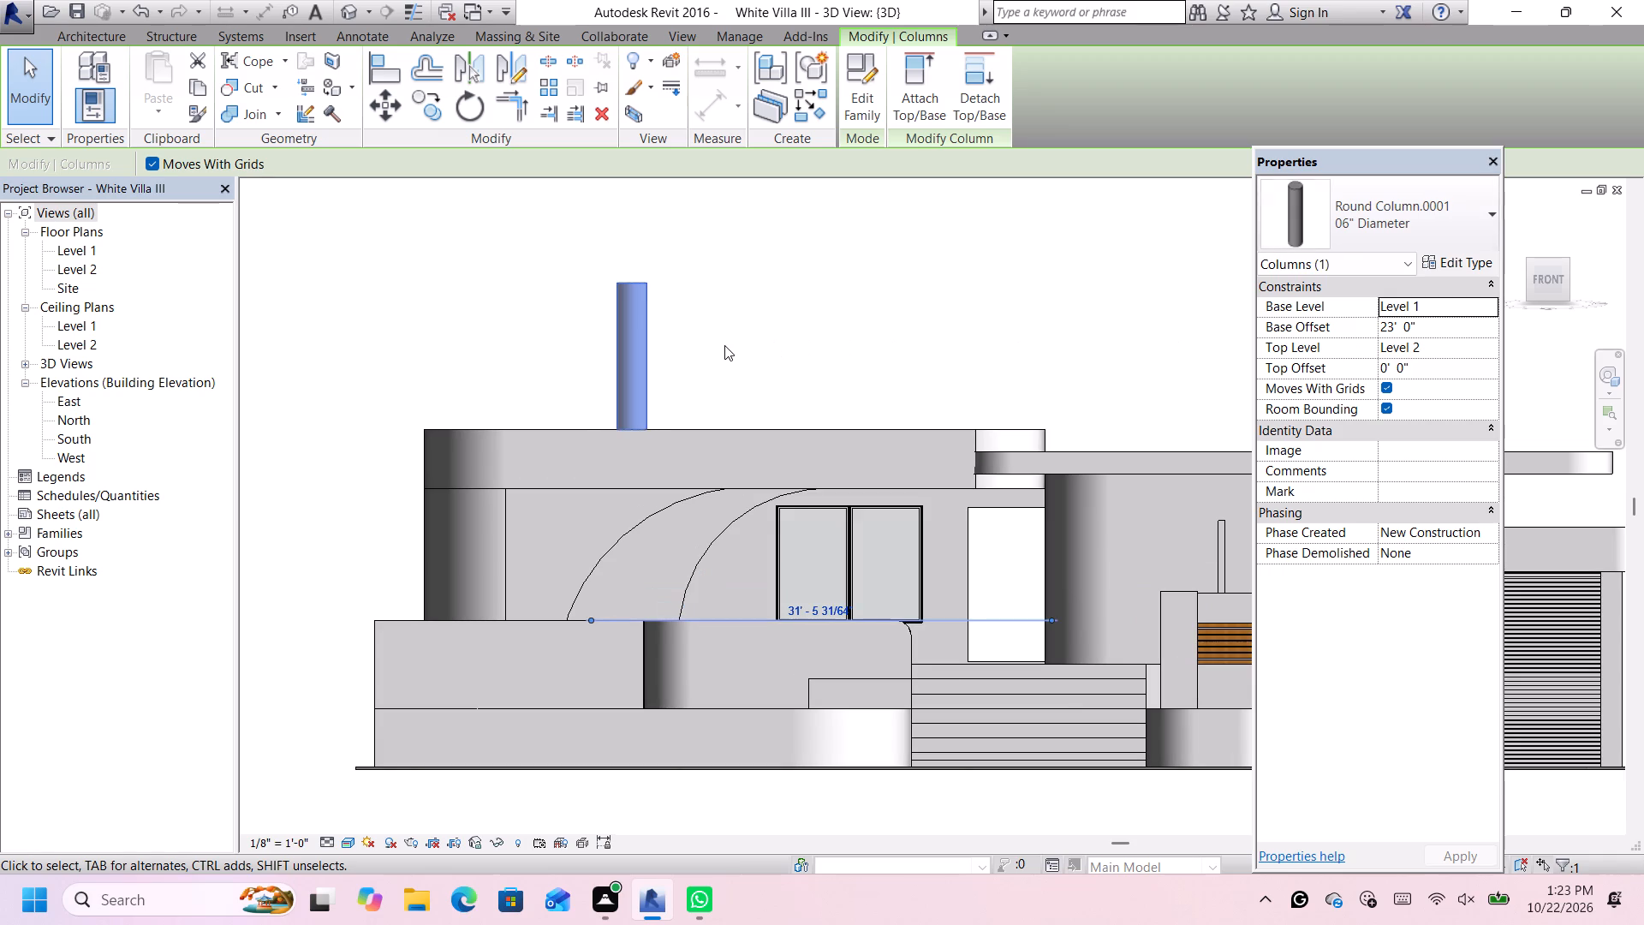
key("Left")
key("Left")
key("Left")
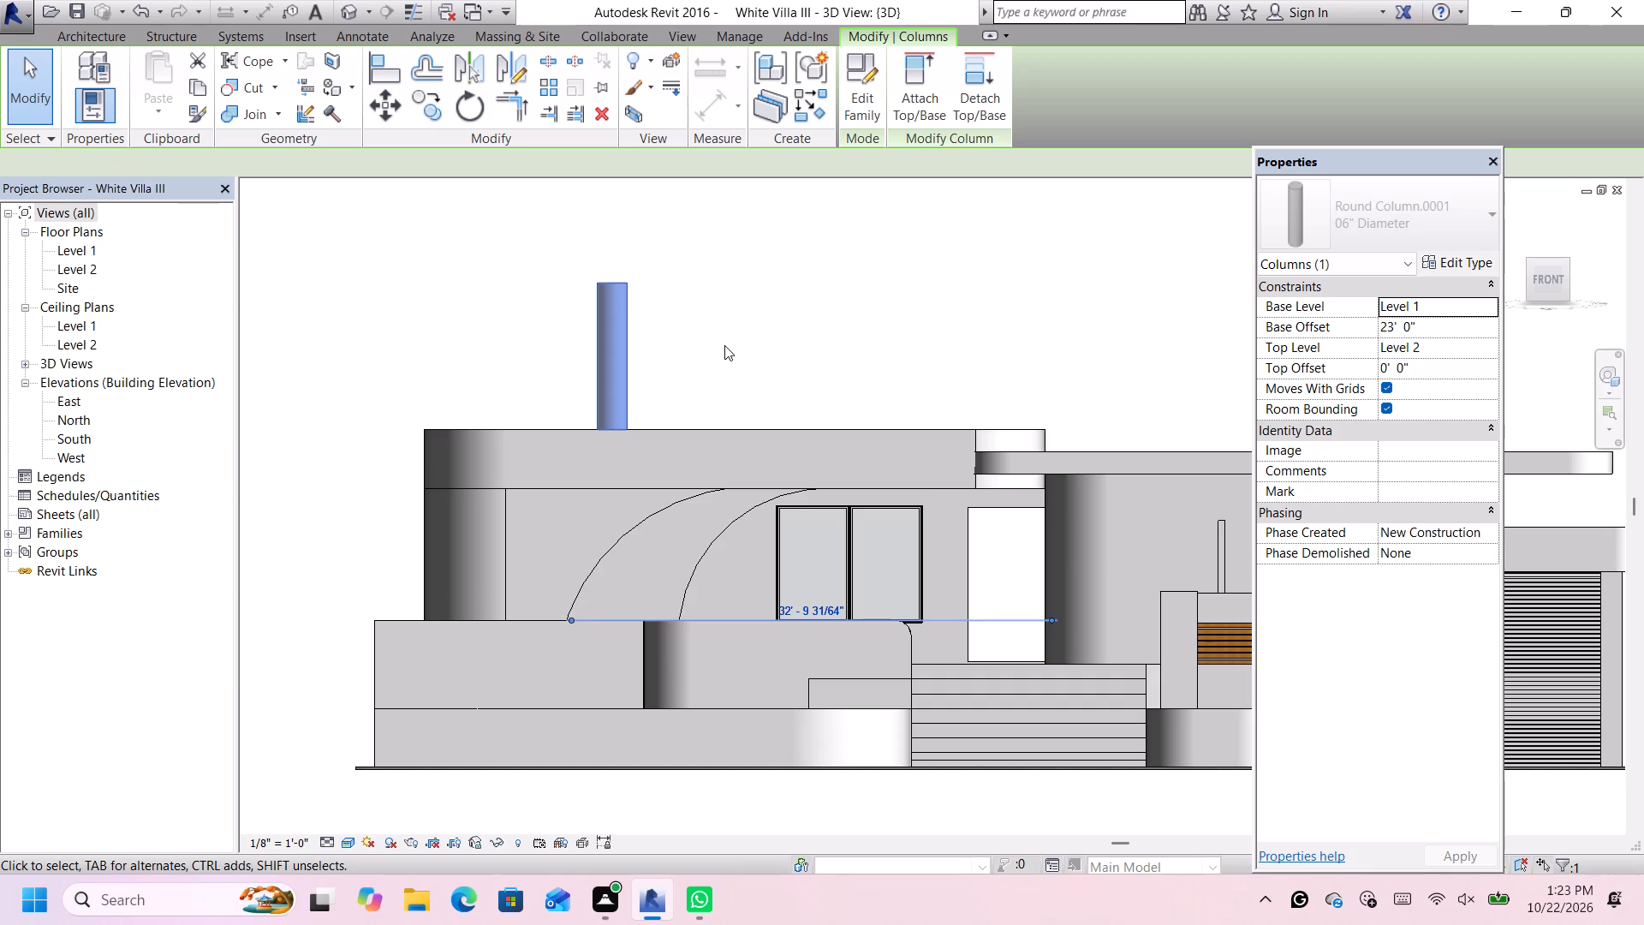
key("Left")
key("Left")
key("Left")
key("Left")
key("Left")
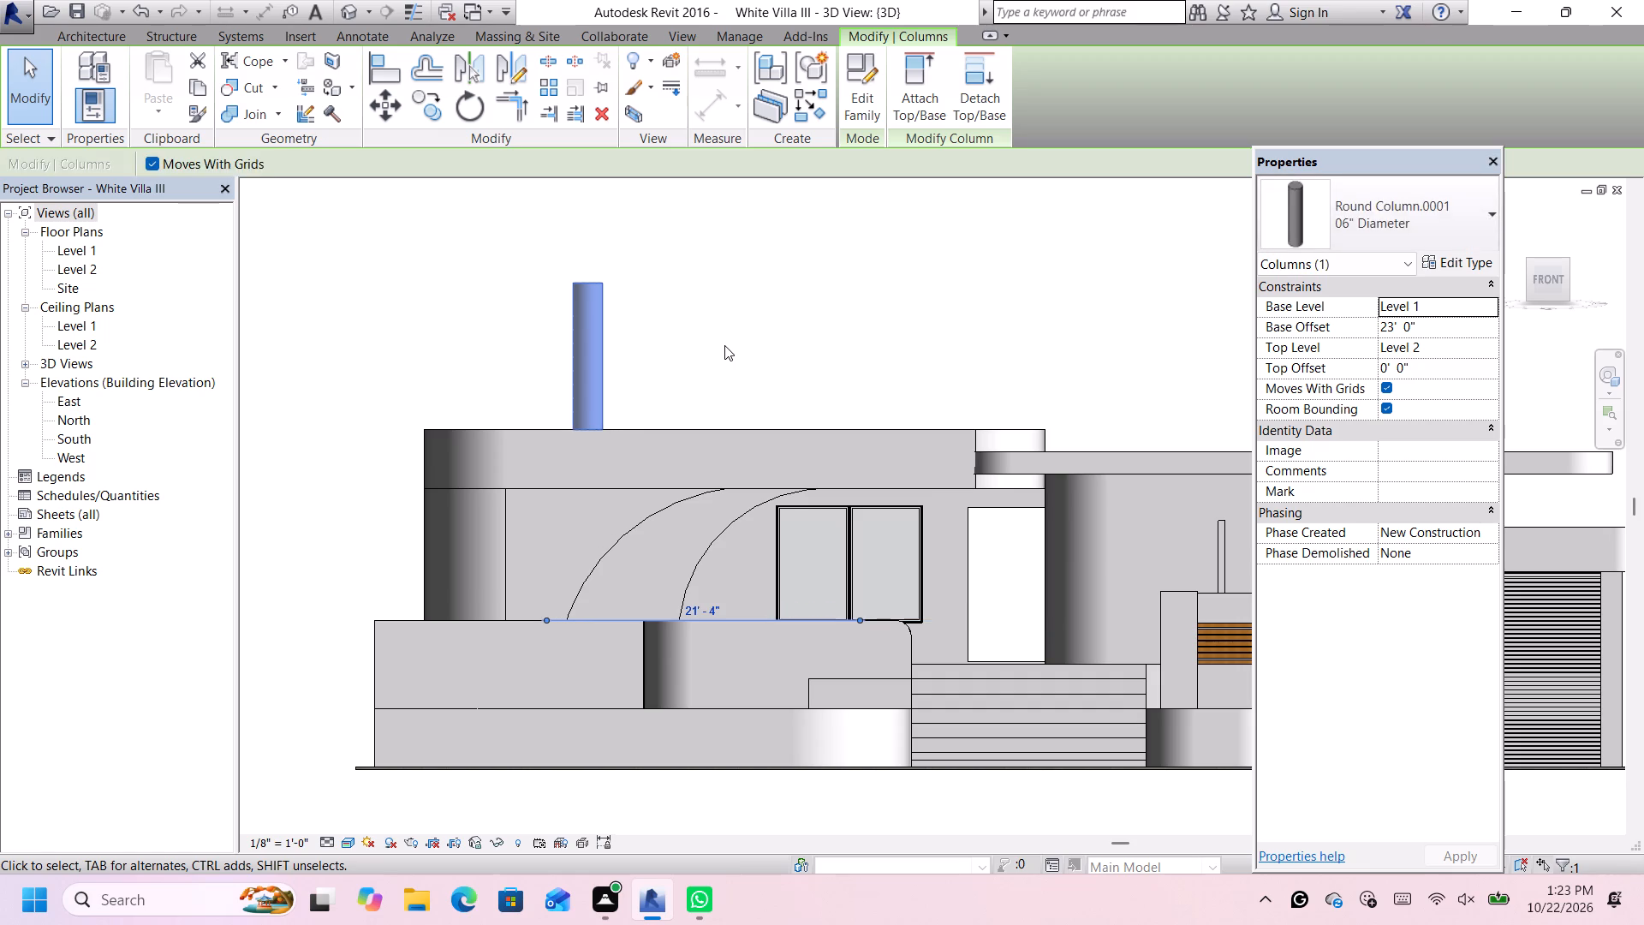
key("Left")
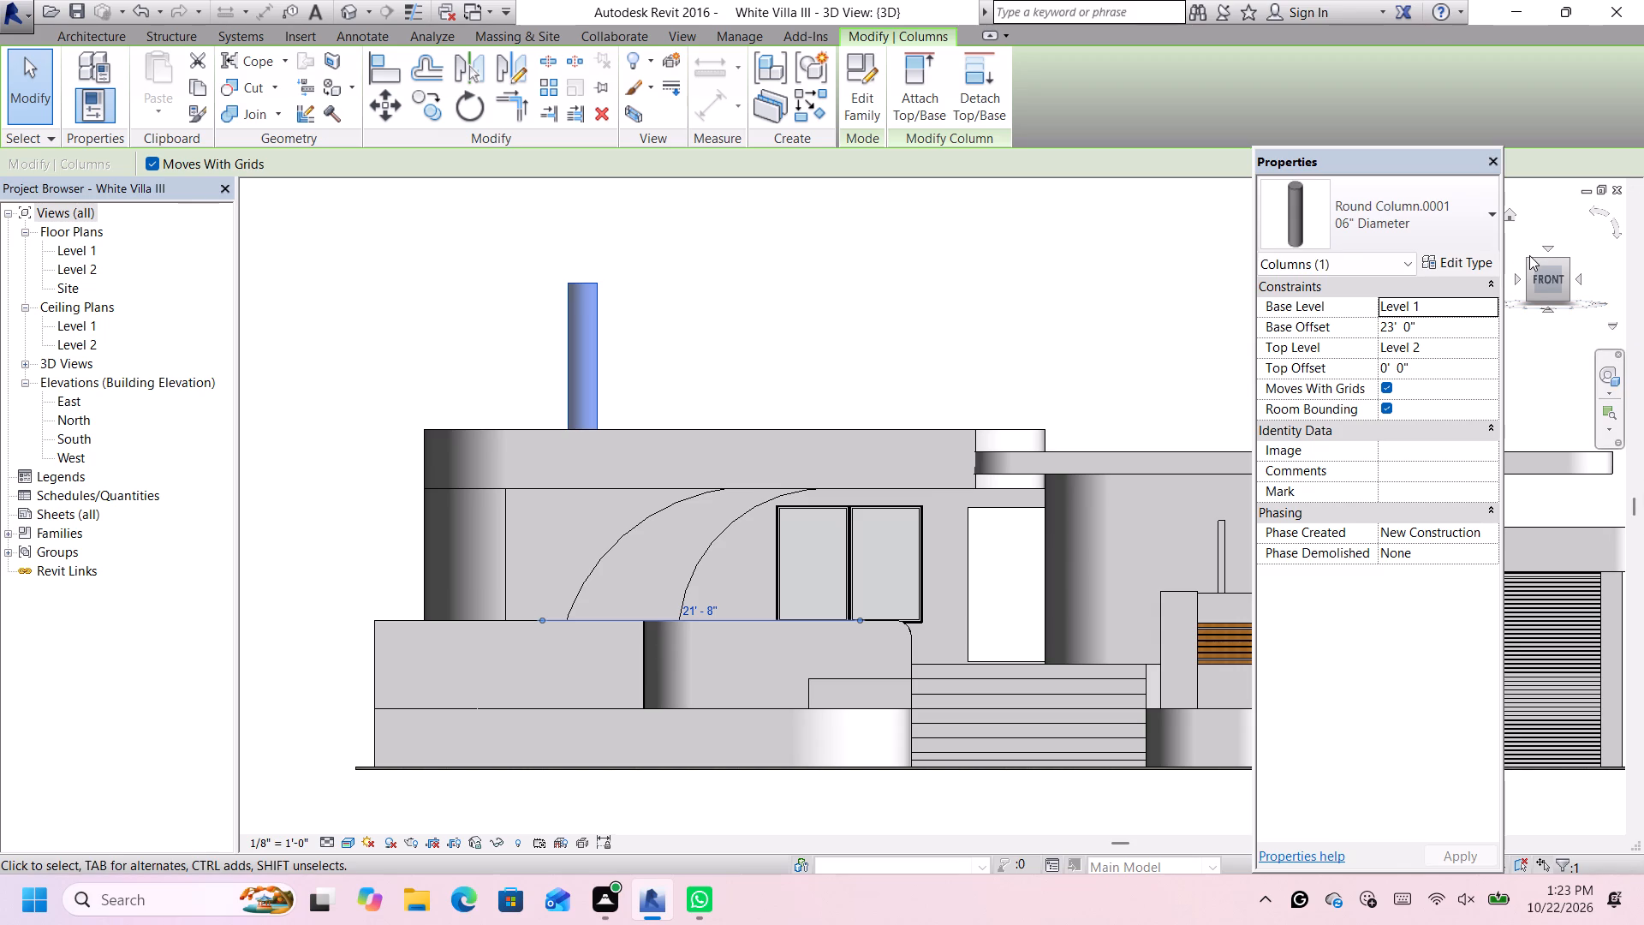
Close the Properties palette and dismiss the notification card covering the 3D view.
left_click_drag(1529, 255, 1529, 244)
right_click_drag(1529, 255, 1529, 244)
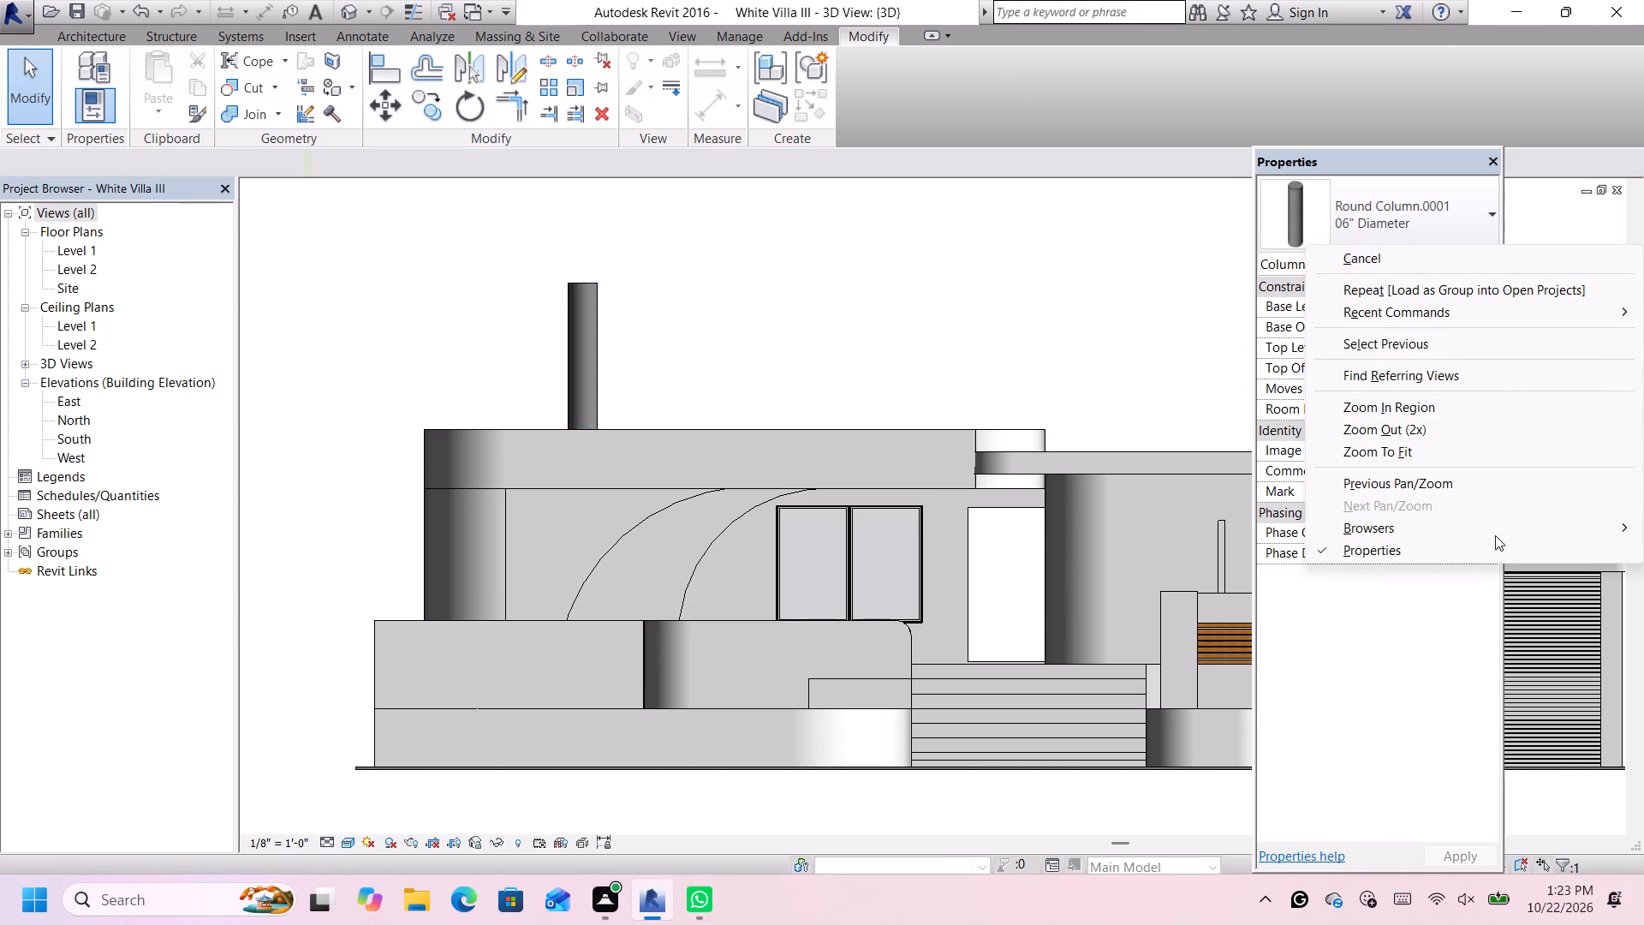
left_click(990, 331)
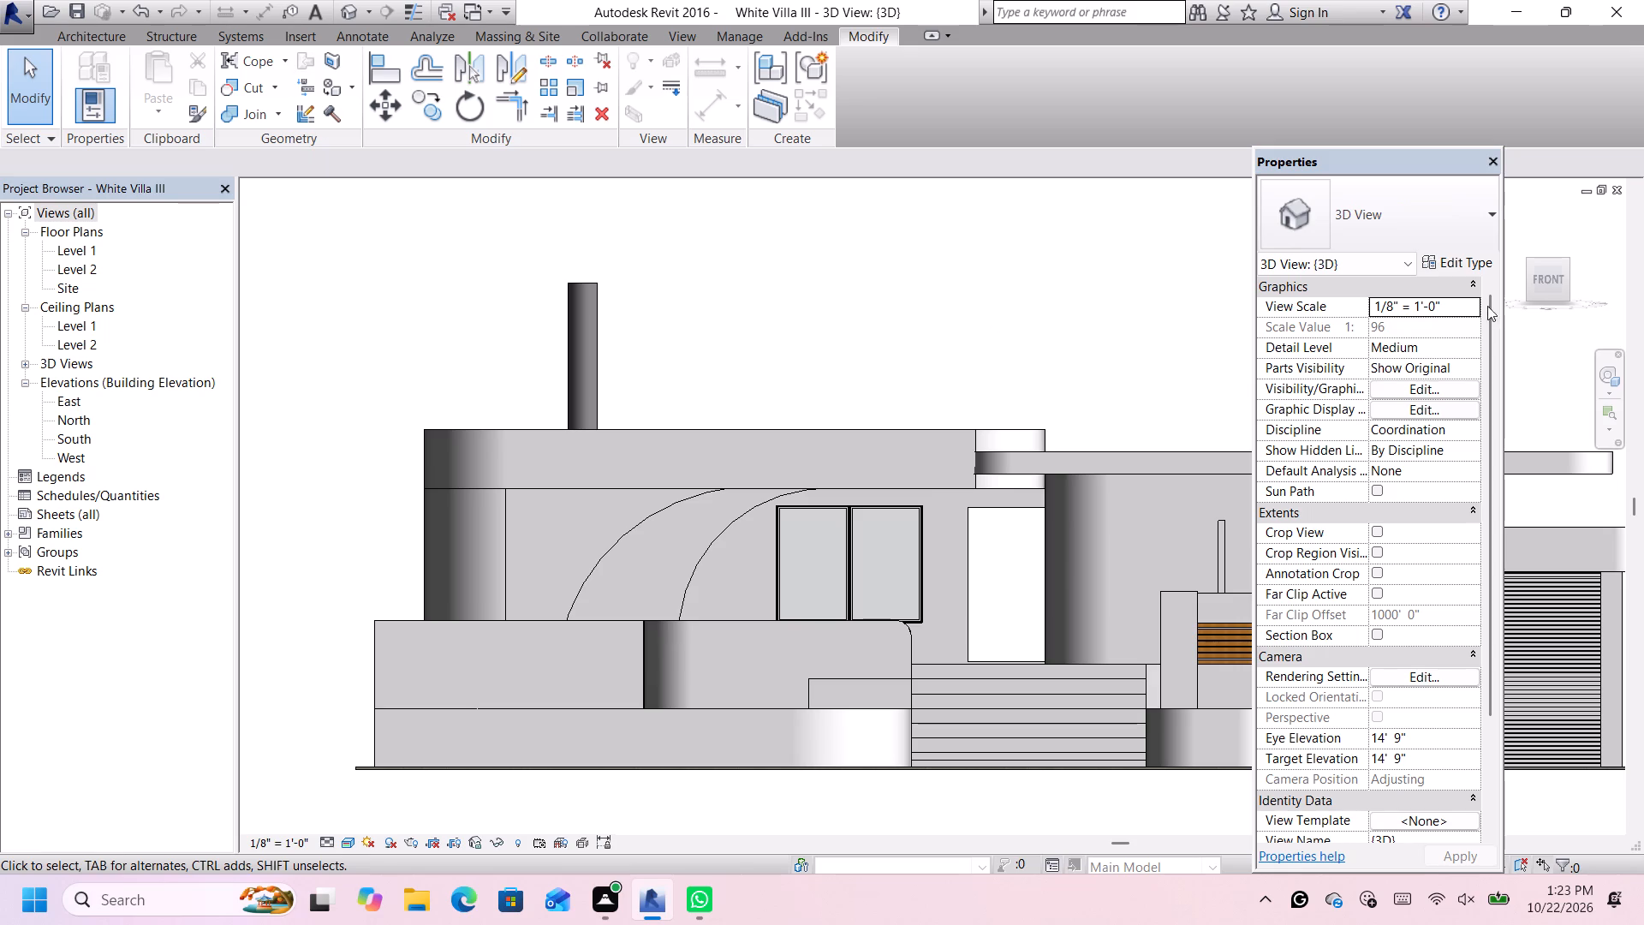
left_click(1489, 158)
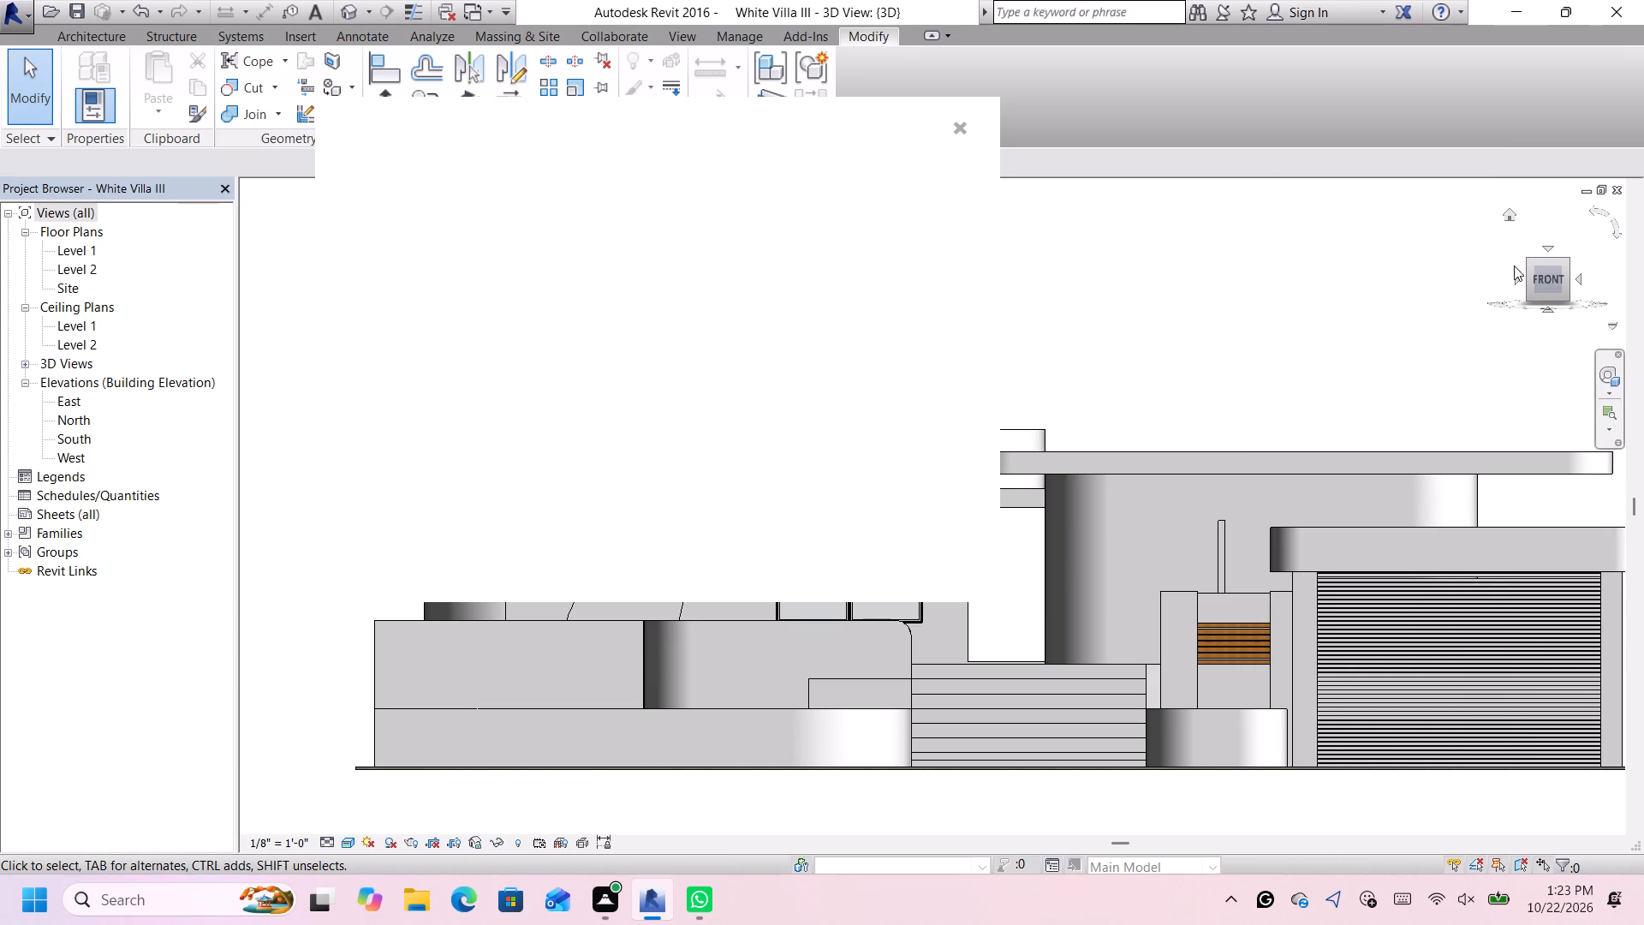
left_click(960, 123)
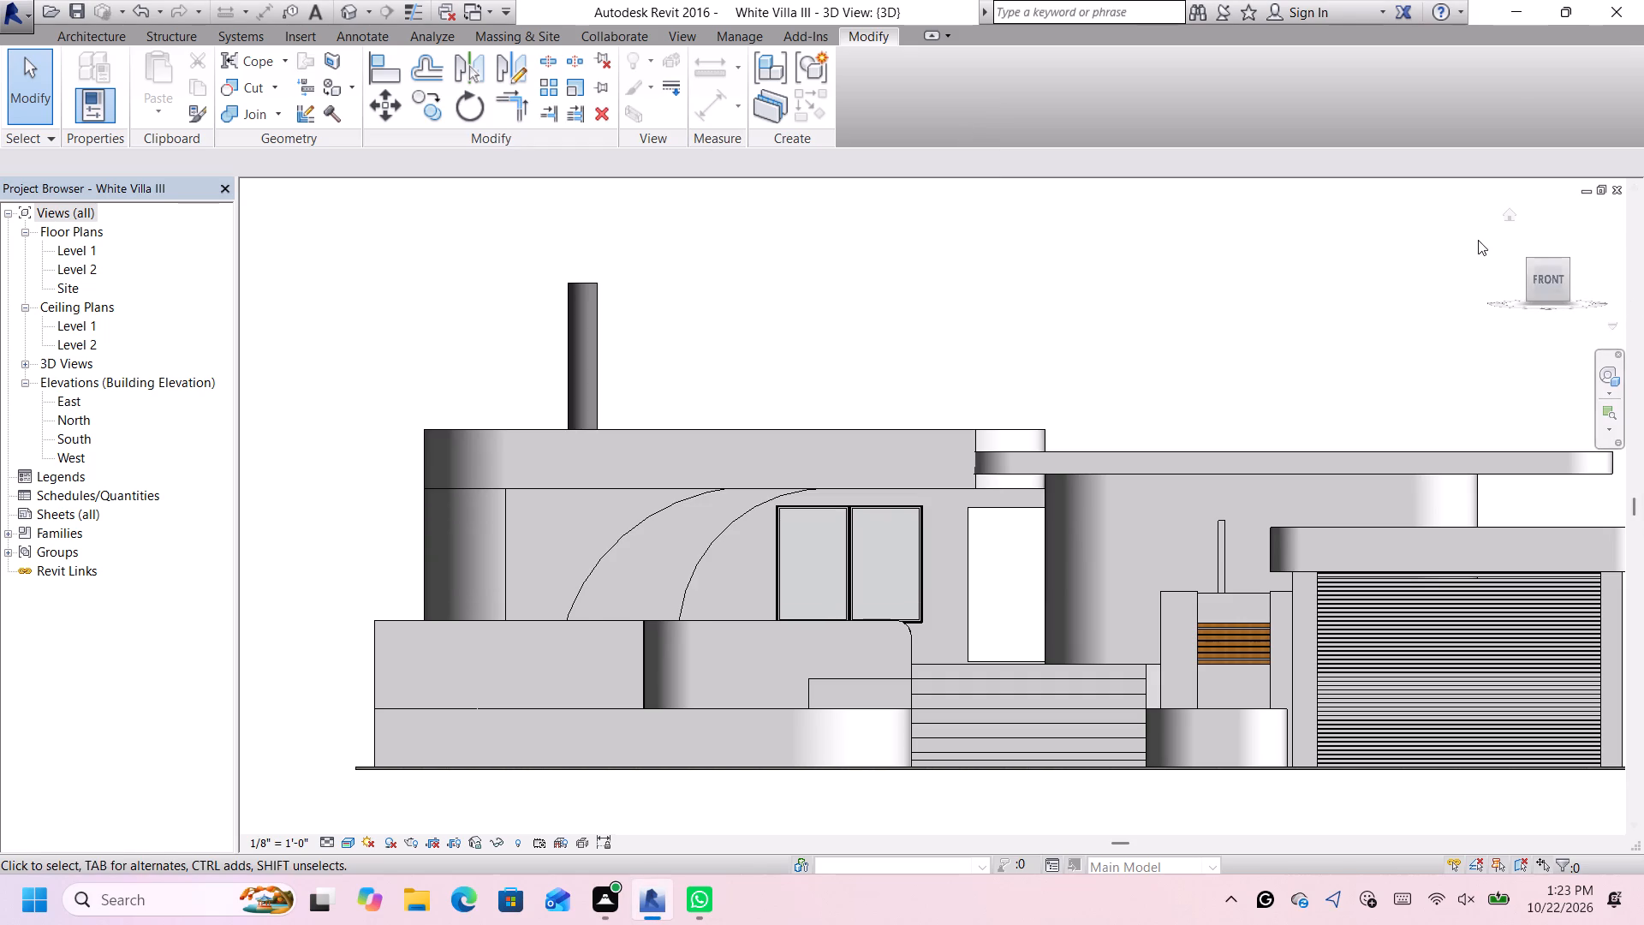
In a corner isometric view, nudge the round column across the roof toward its front edge above the curved arch.
left_click(1528, 259)
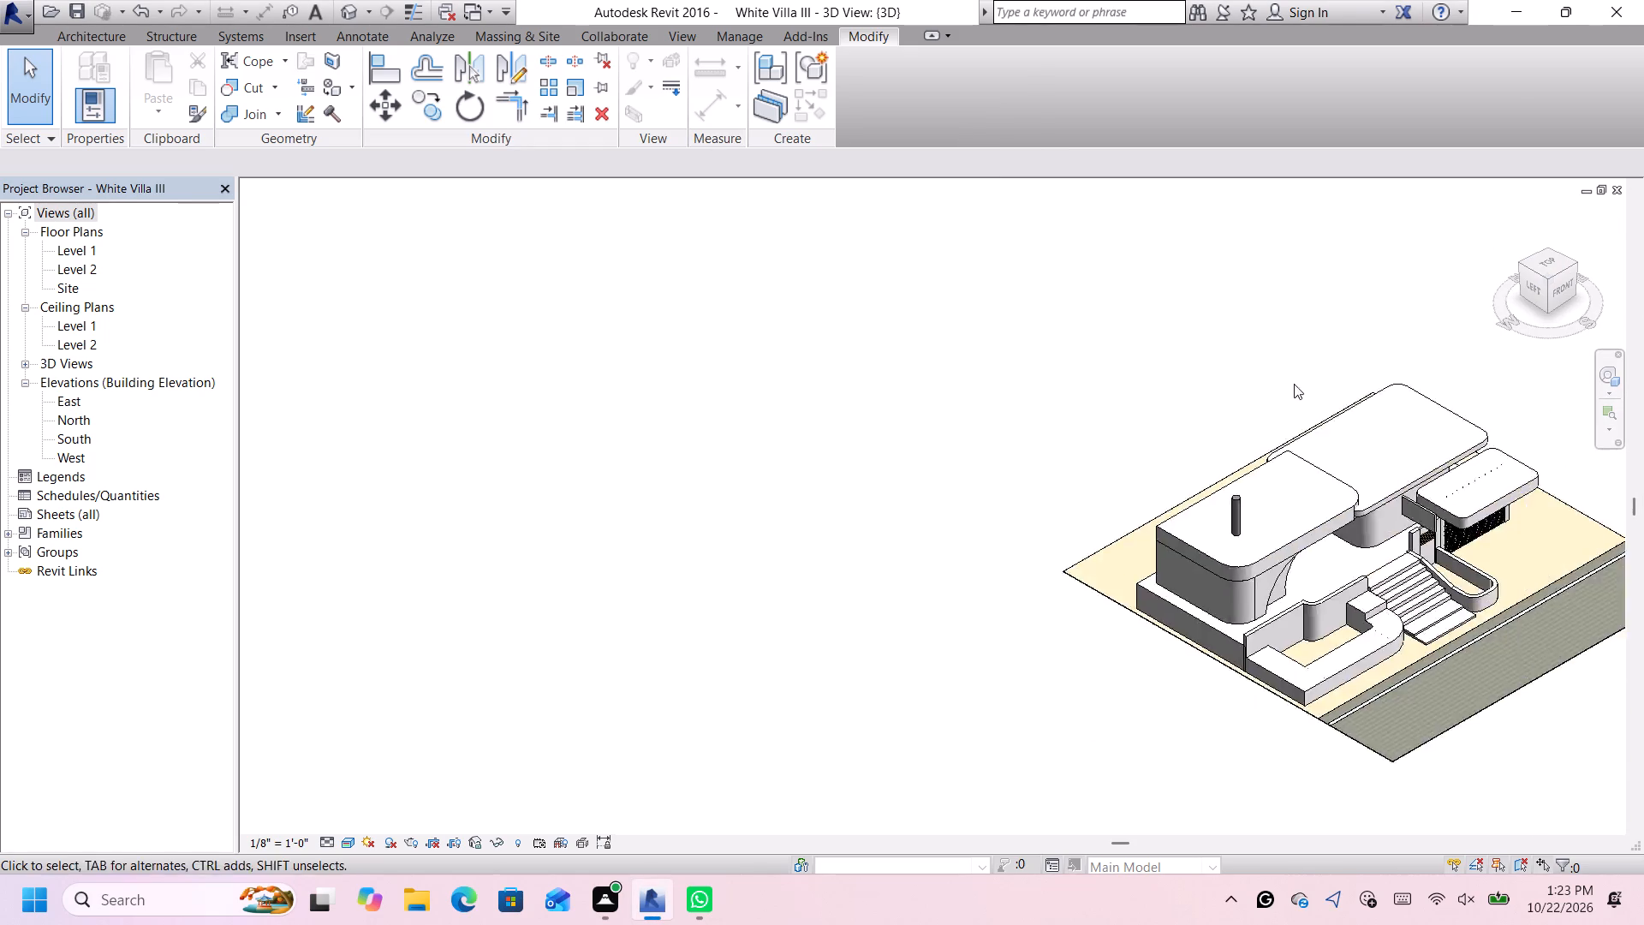
scroll(780, 510, "up", 9)
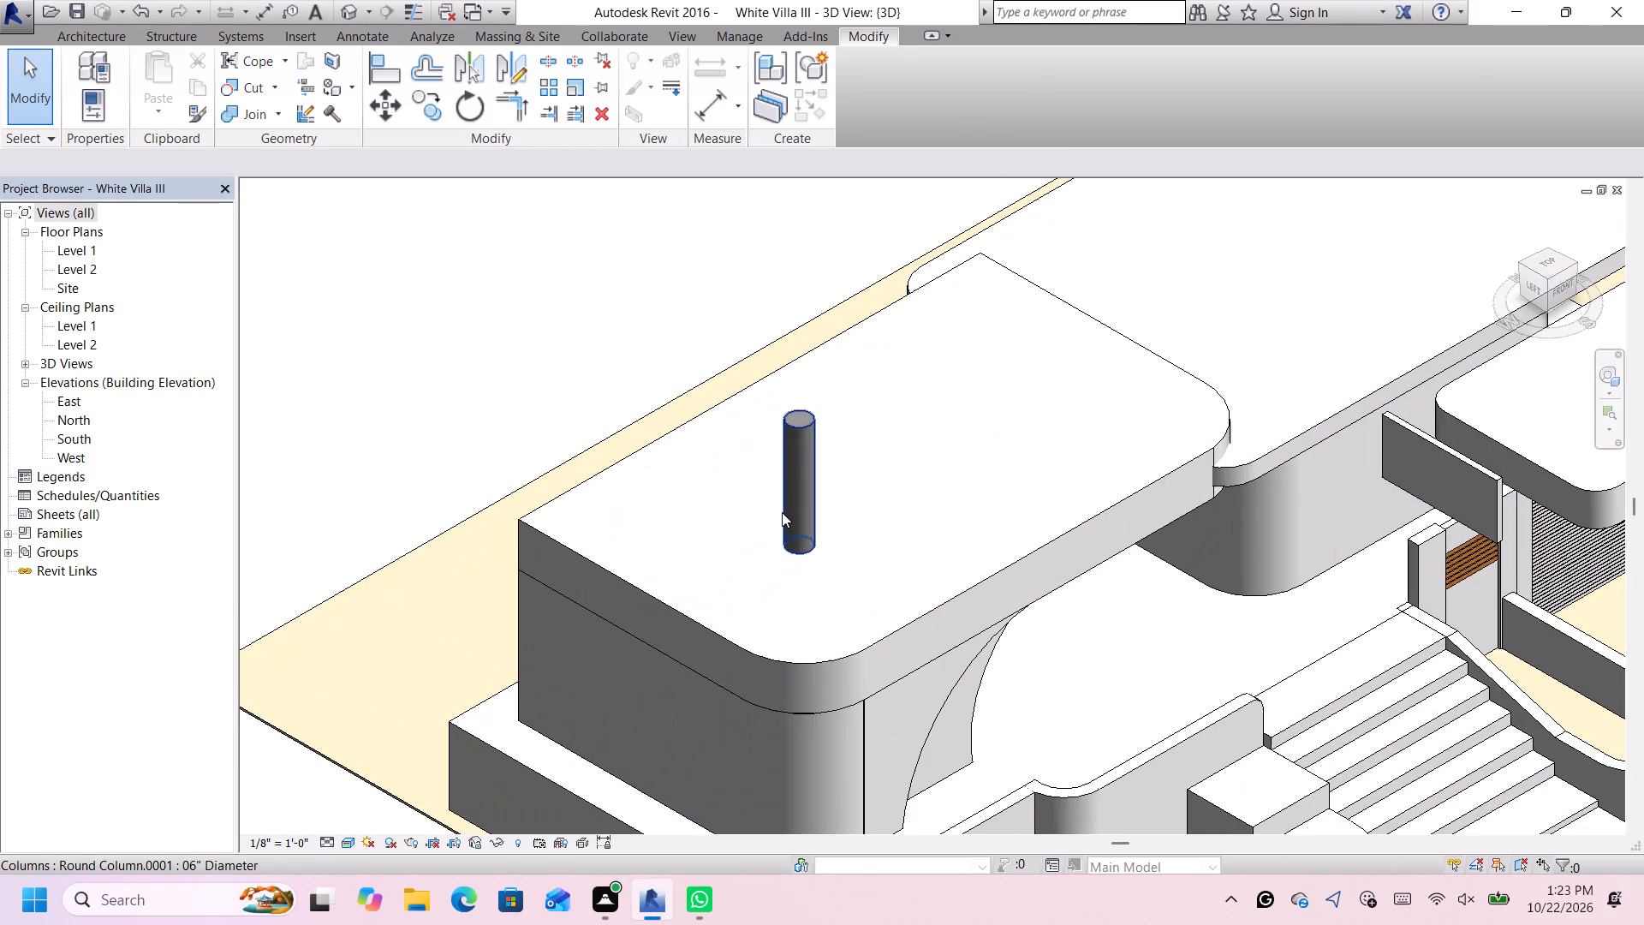
left_click(784, 507)
key("Down")
key("Down")
key("Down")
key("Down")
key("Down")
key("Down")
key("Down")
key("Down")
key("Down")
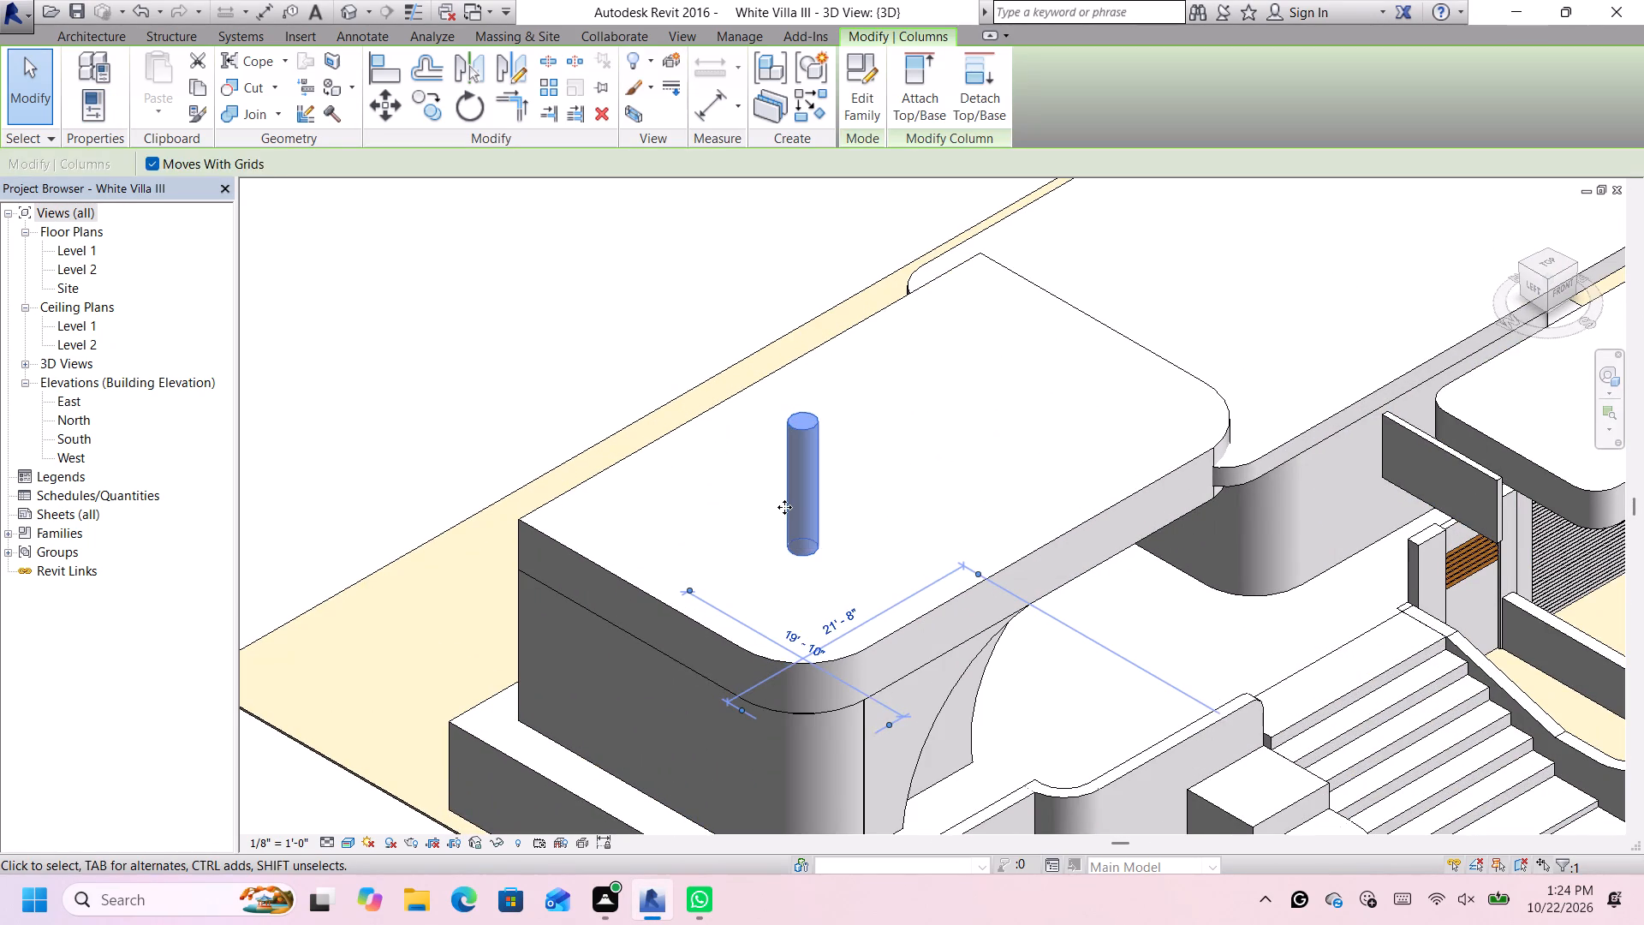
key("Down")
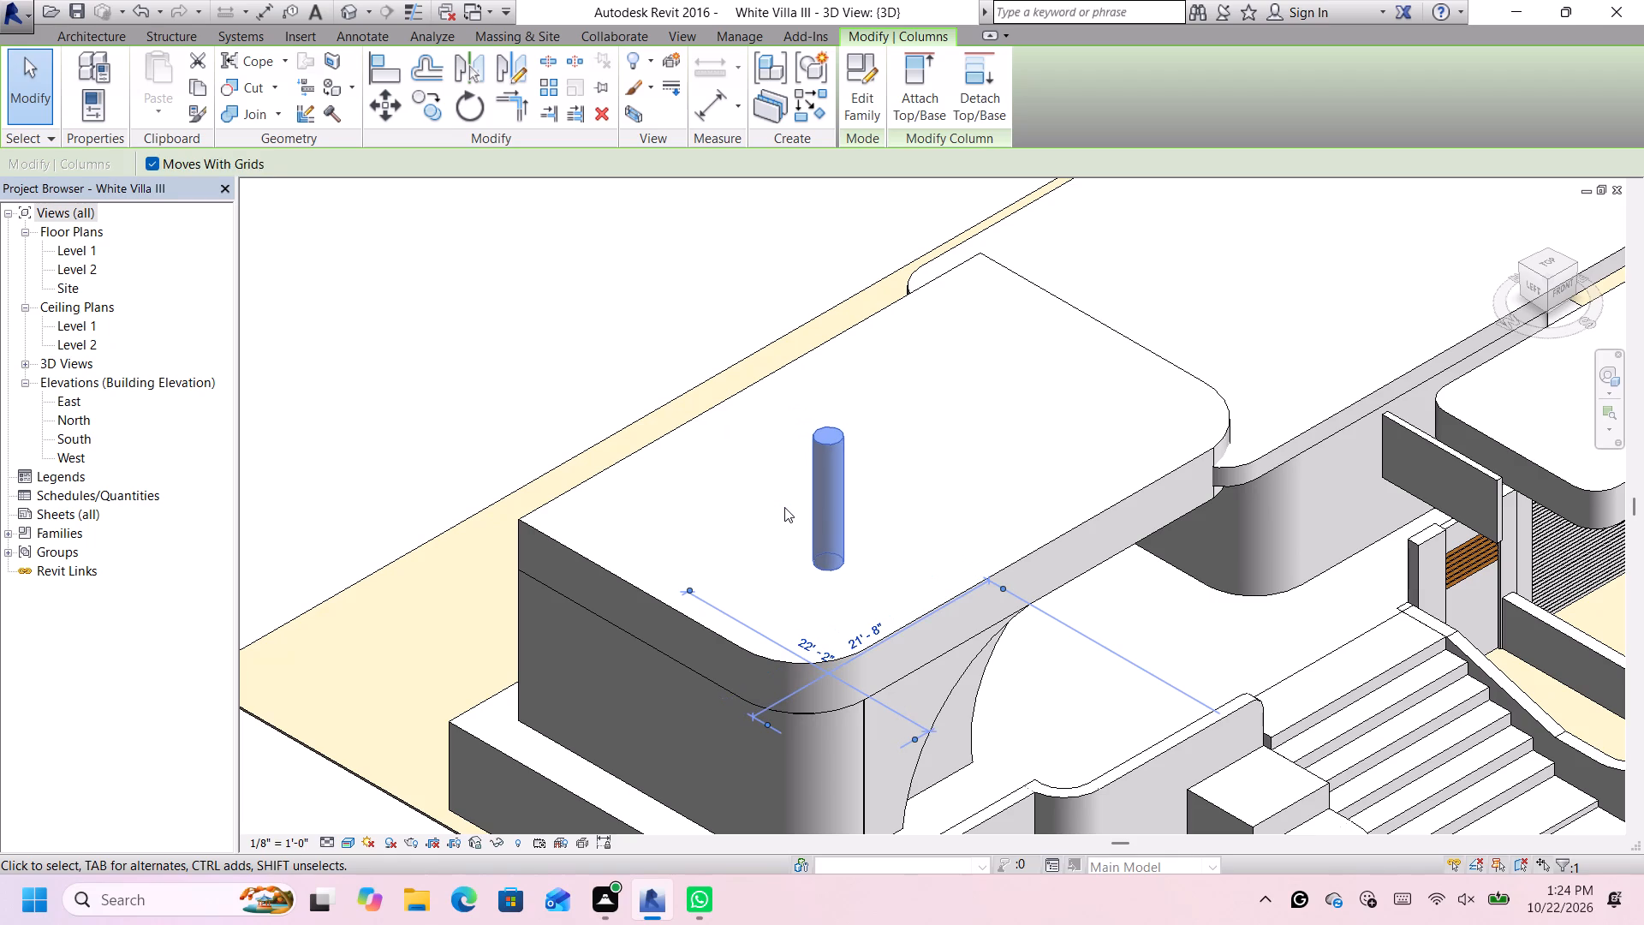
key("Down")
key("Down")
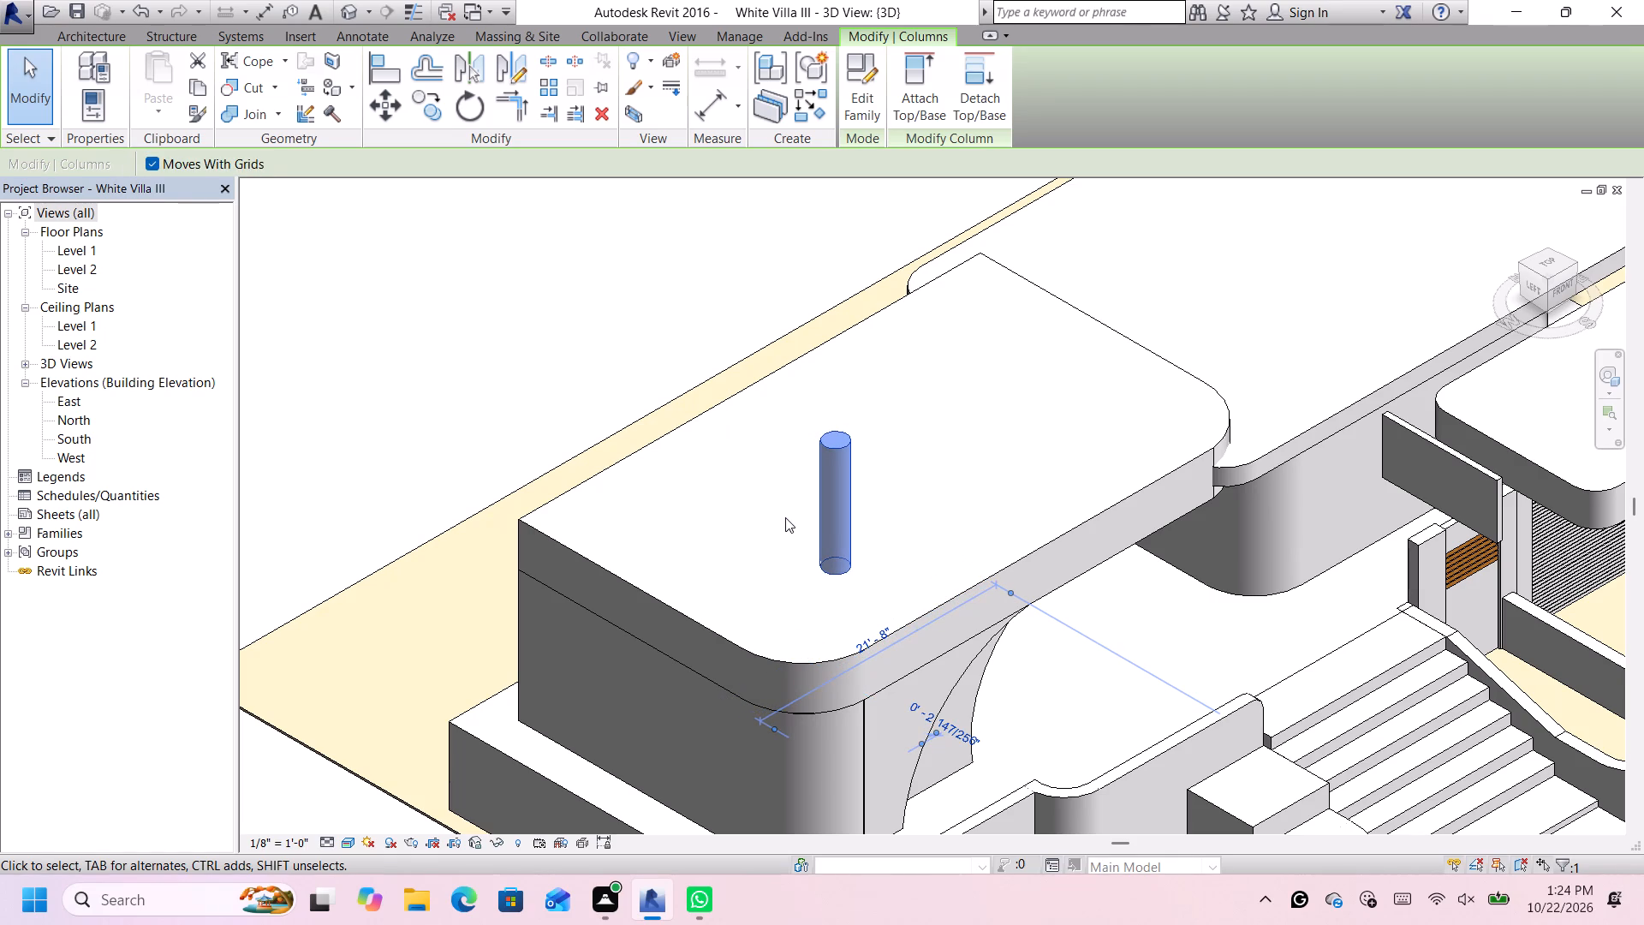
key("Up")
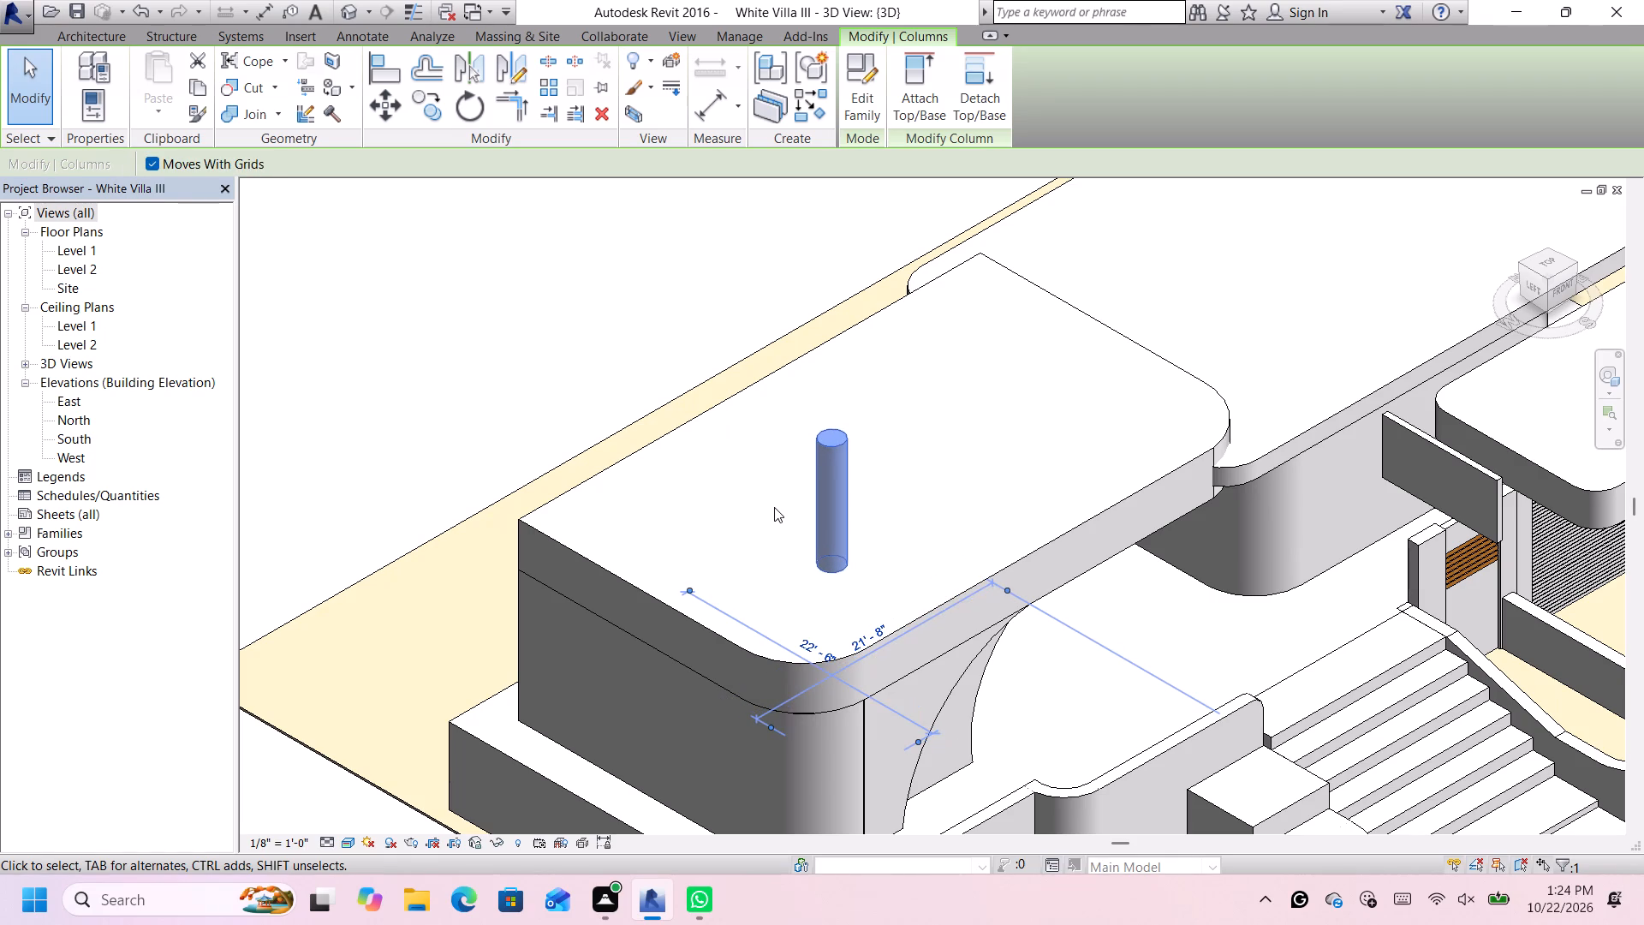
key("Down")
key("Down")
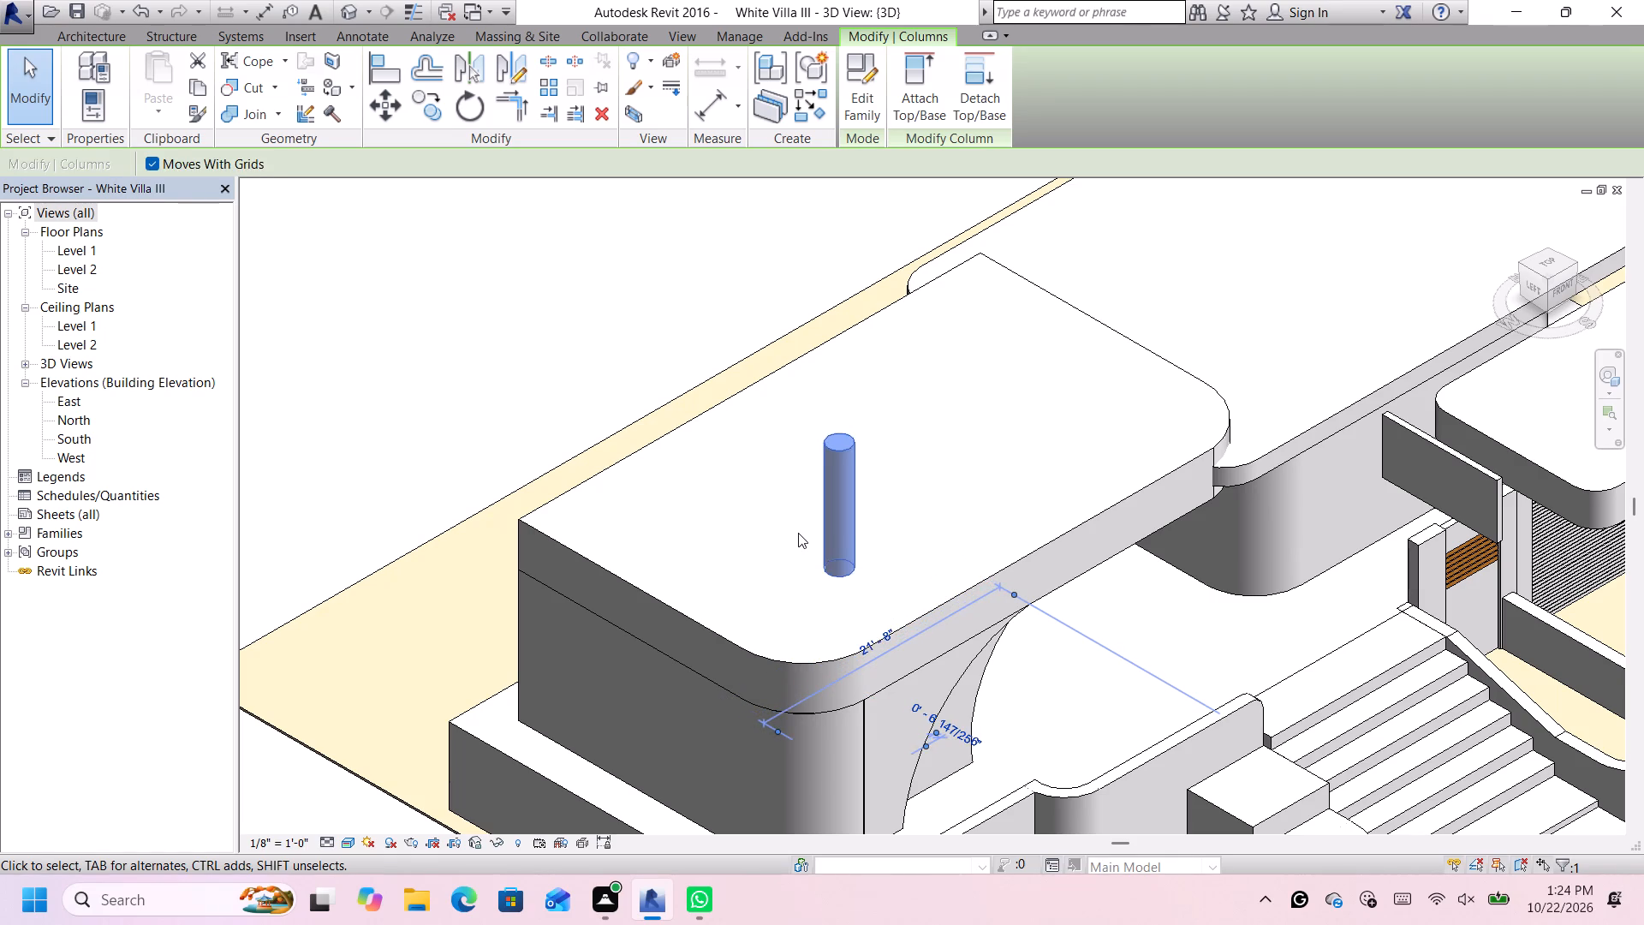
key("Down")
key("Down")
key("Down")
key("Down")
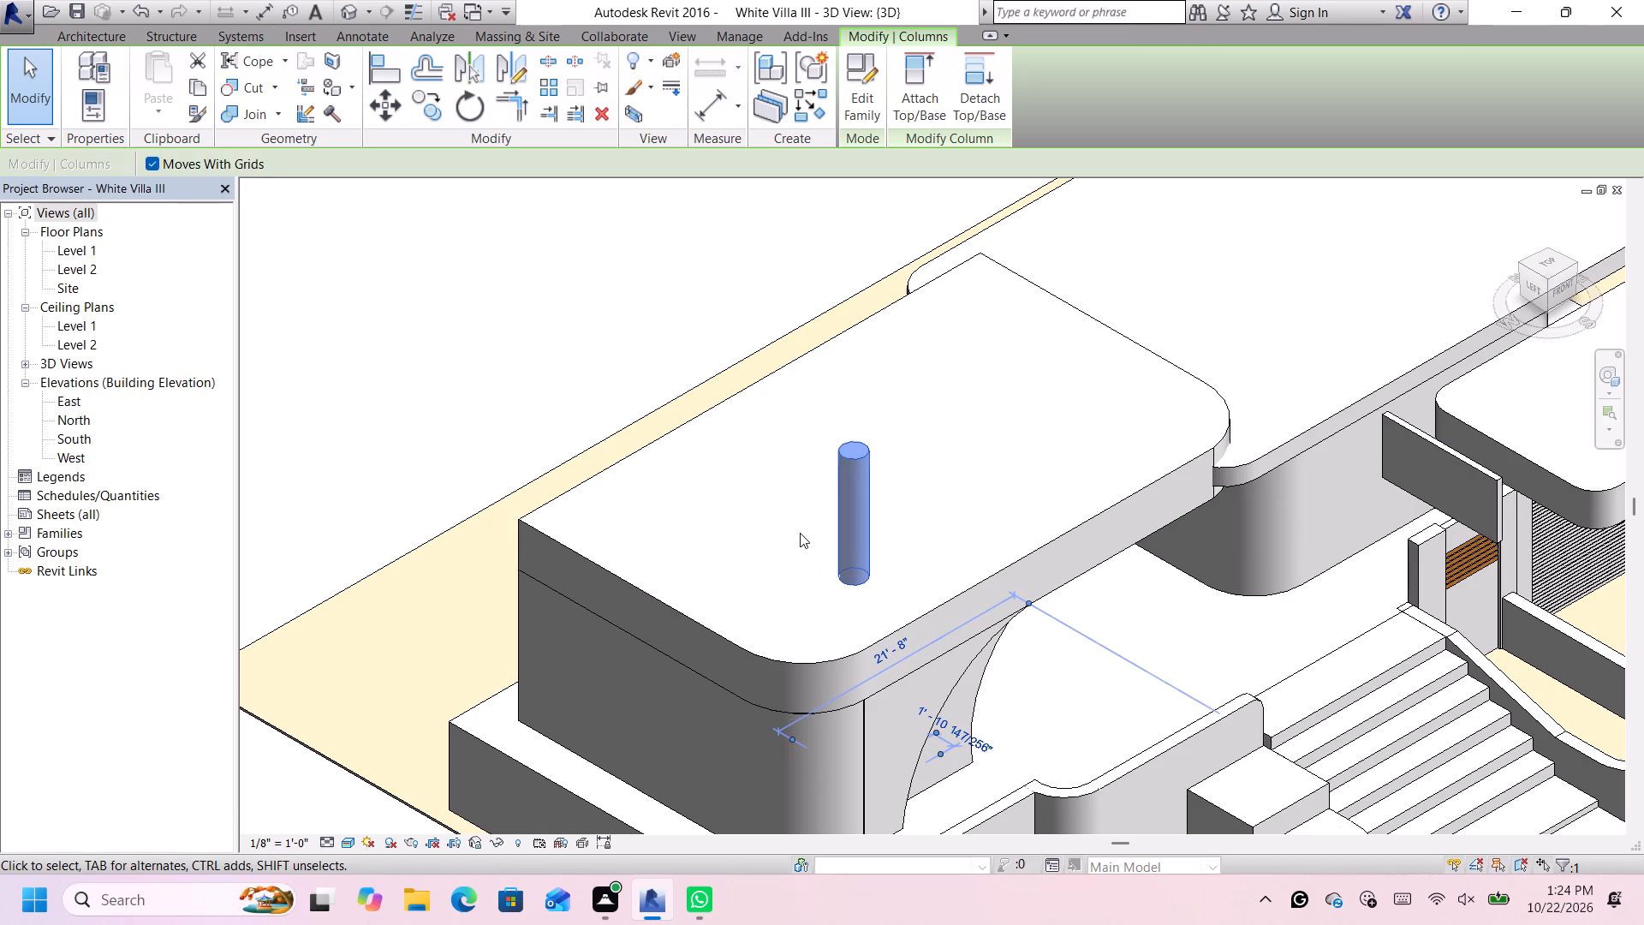
key("Down")
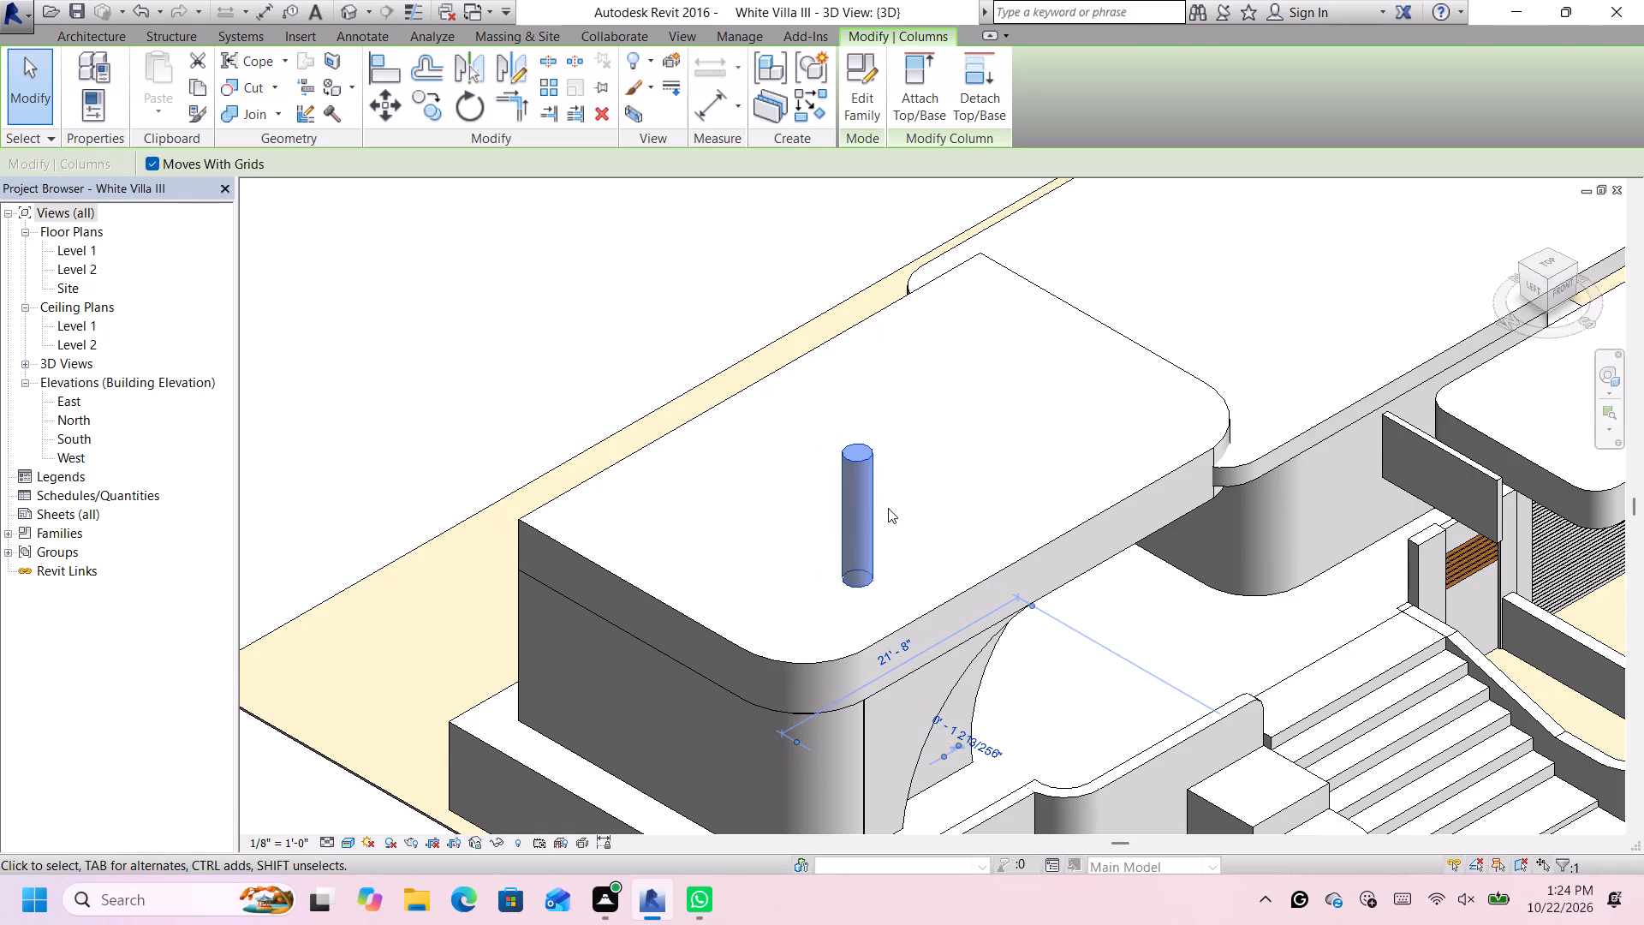
Copy the round column from its base centre along the roof's length, toward the rounded corner beside the adjoining roof.
scroll(887, 509, "down", 5)
scroll(887, 494, "up", 5)
scroll(894, 490, "down", 1)
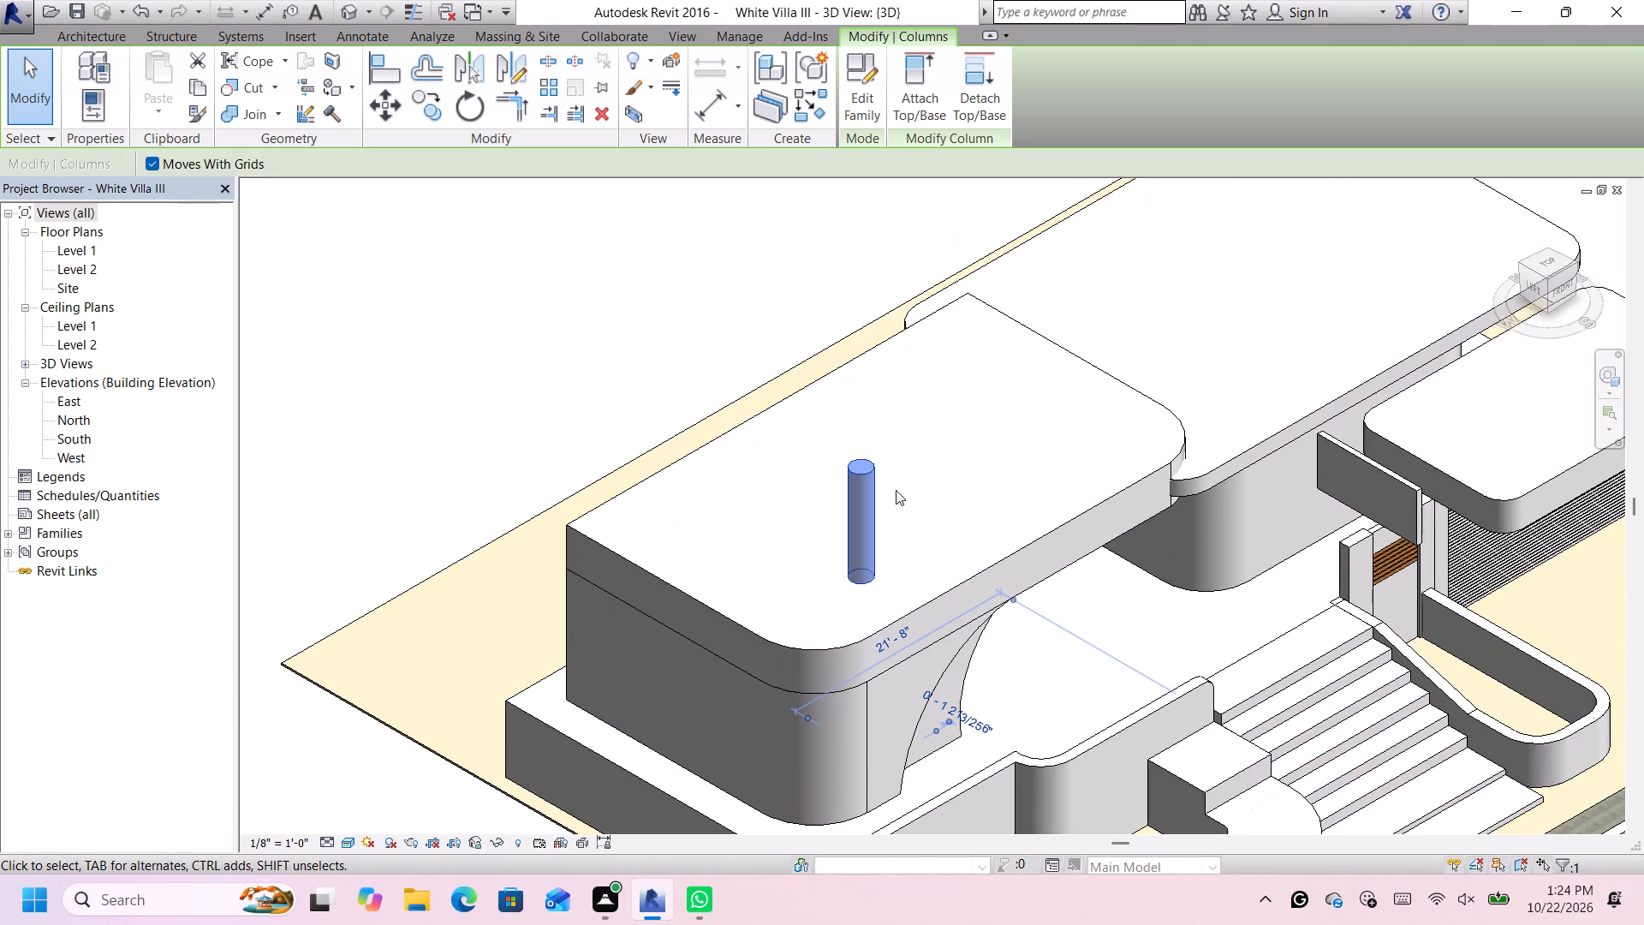
scroll(870, 486, "down", 2)
scroll(1493, 289, "down", 1)
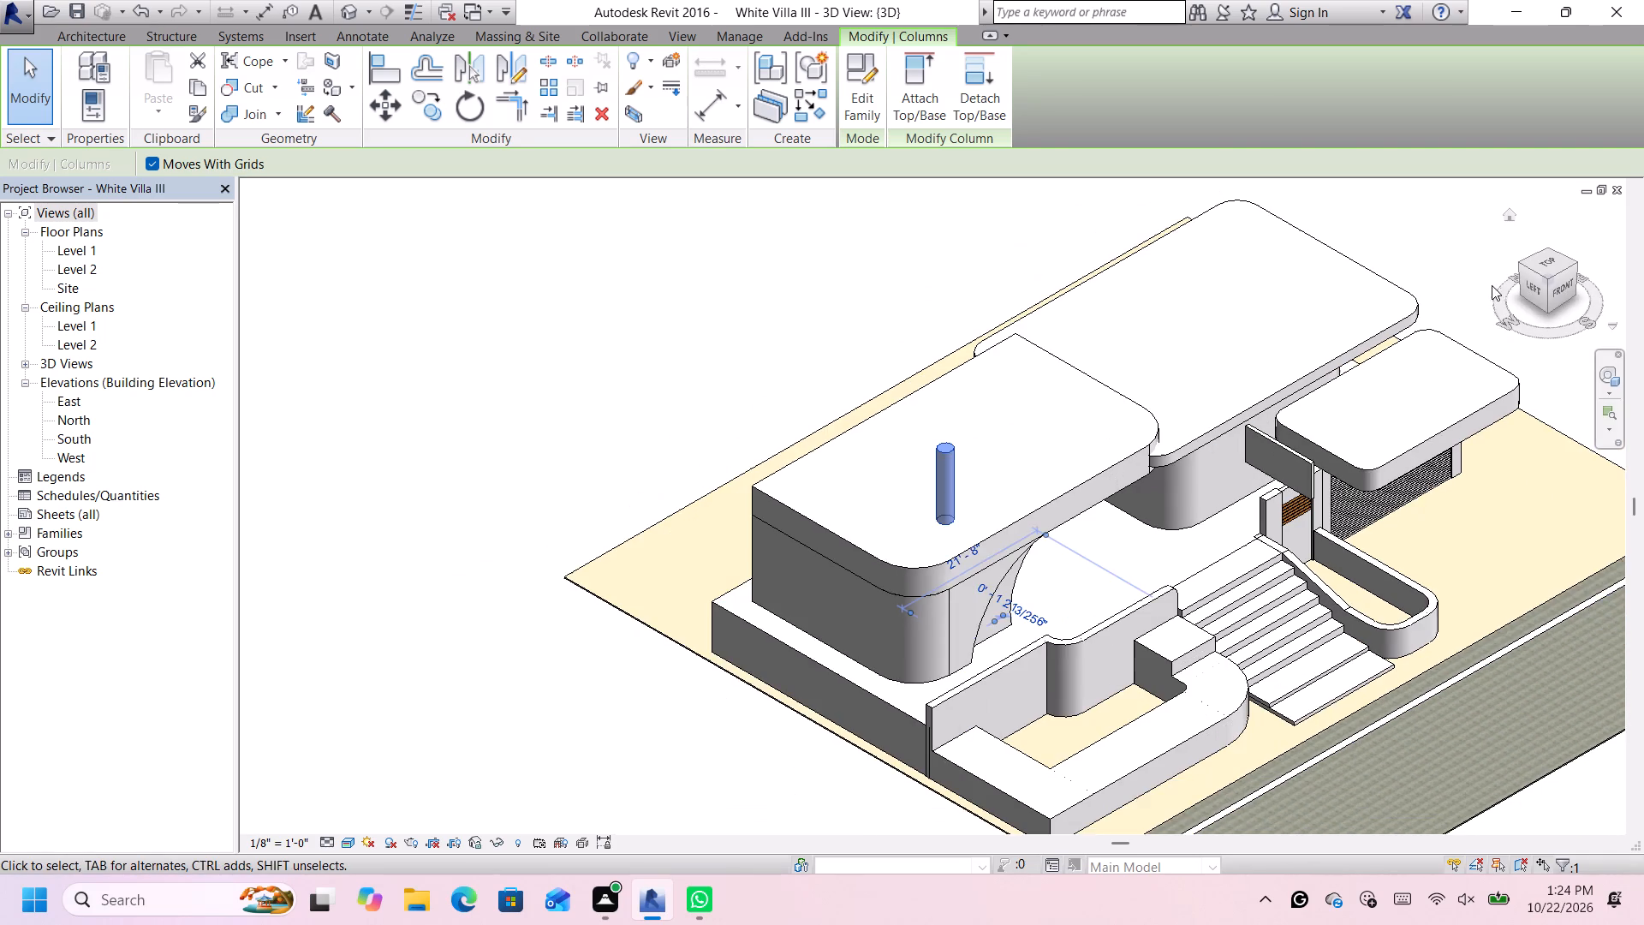
scroll(1450, 285, "up", 3)
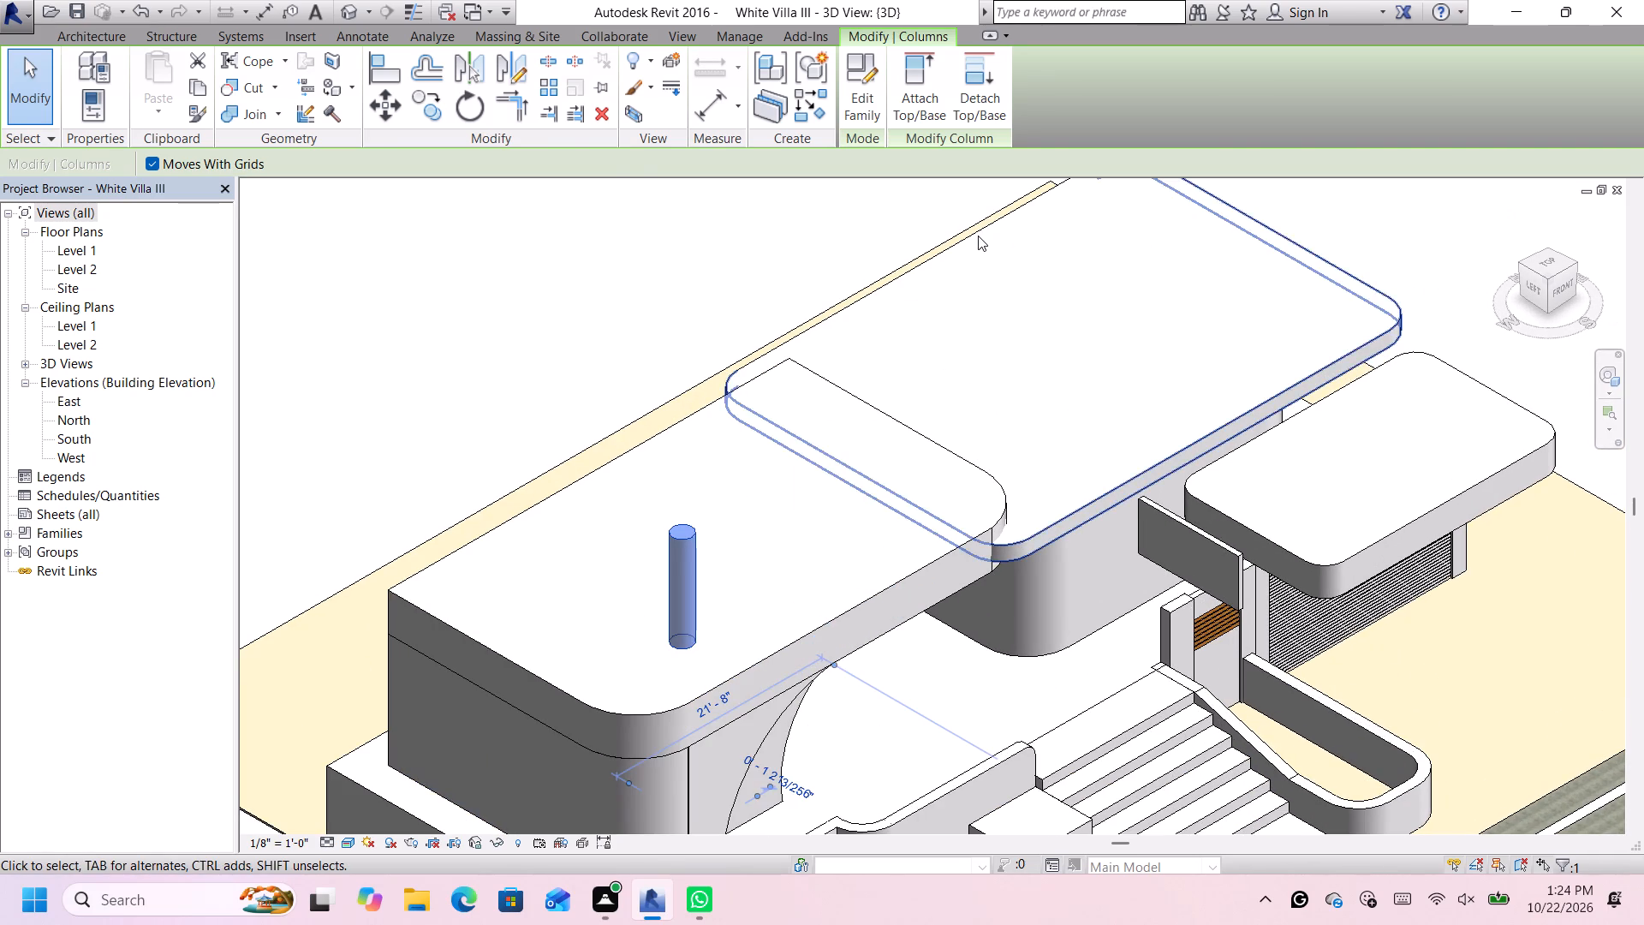
left_click(431, 111)
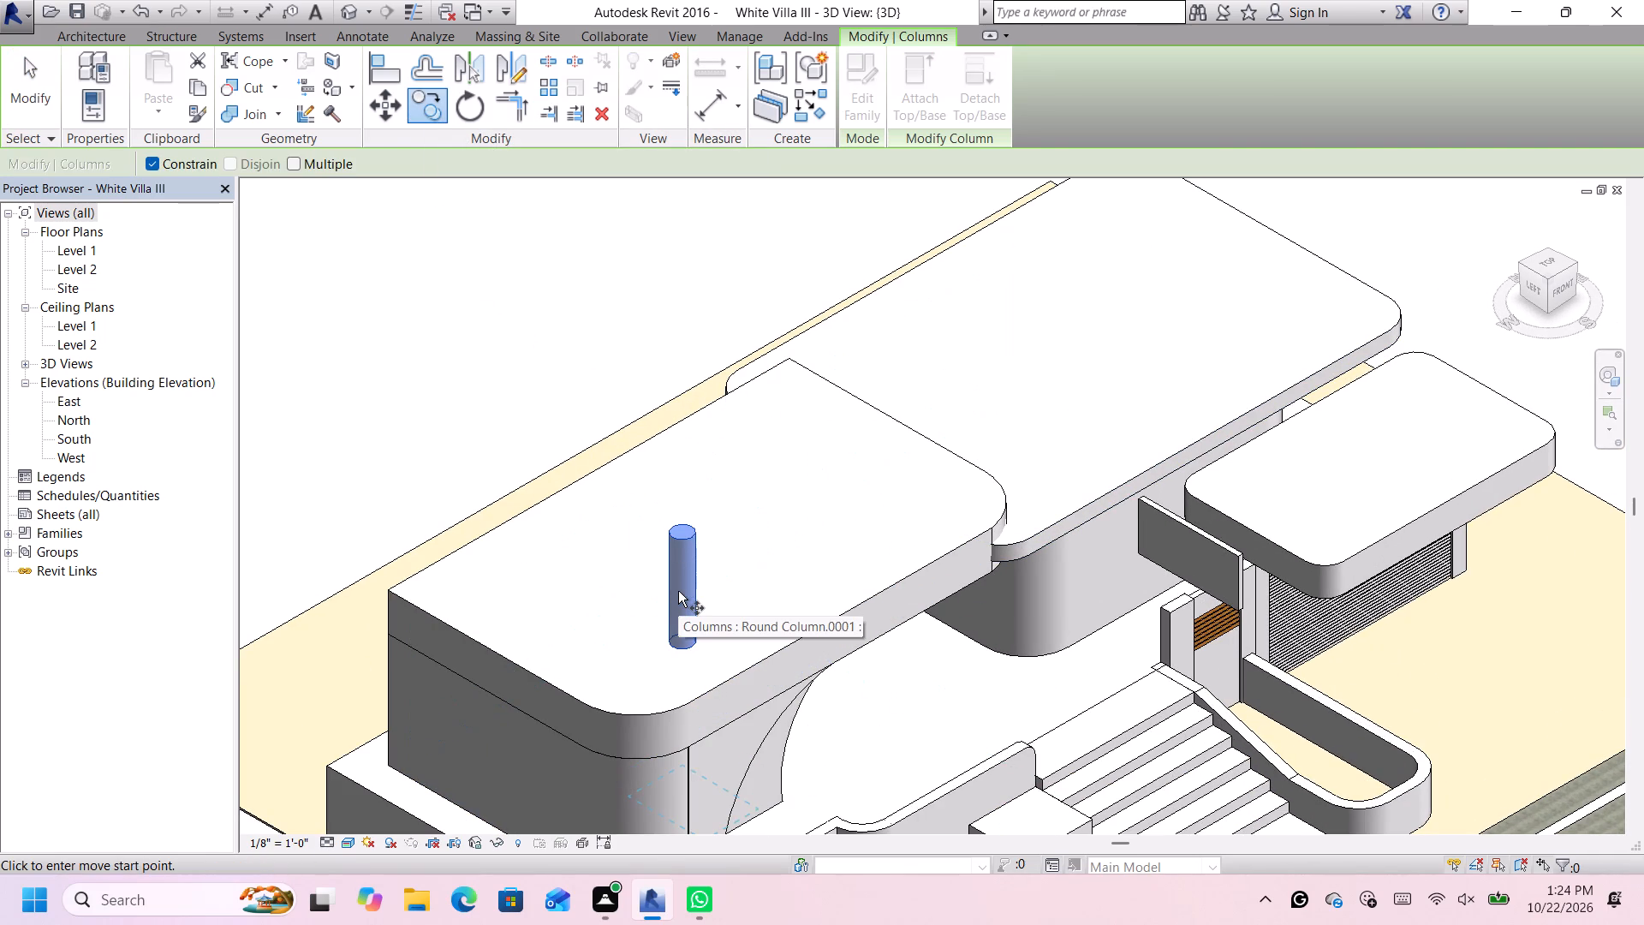
scroll(668, 608, "down", 2)
scroll(681, 639, "up", 3)
scroll(679, 633, "down", 5)
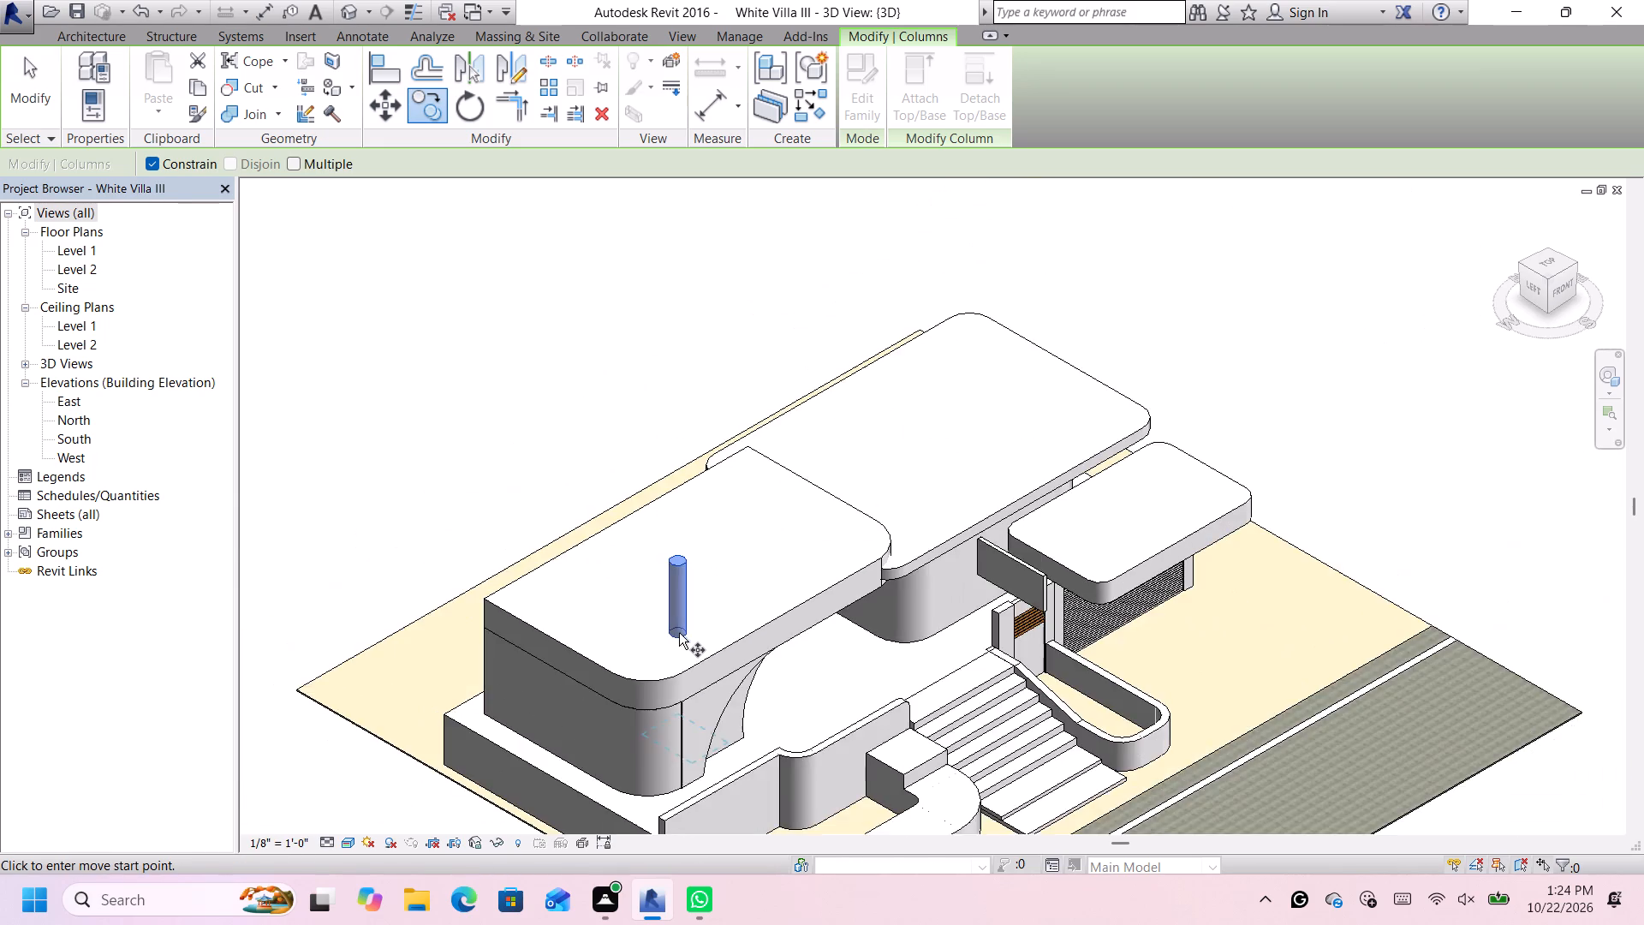
scroll(679, 636, "up", 11)
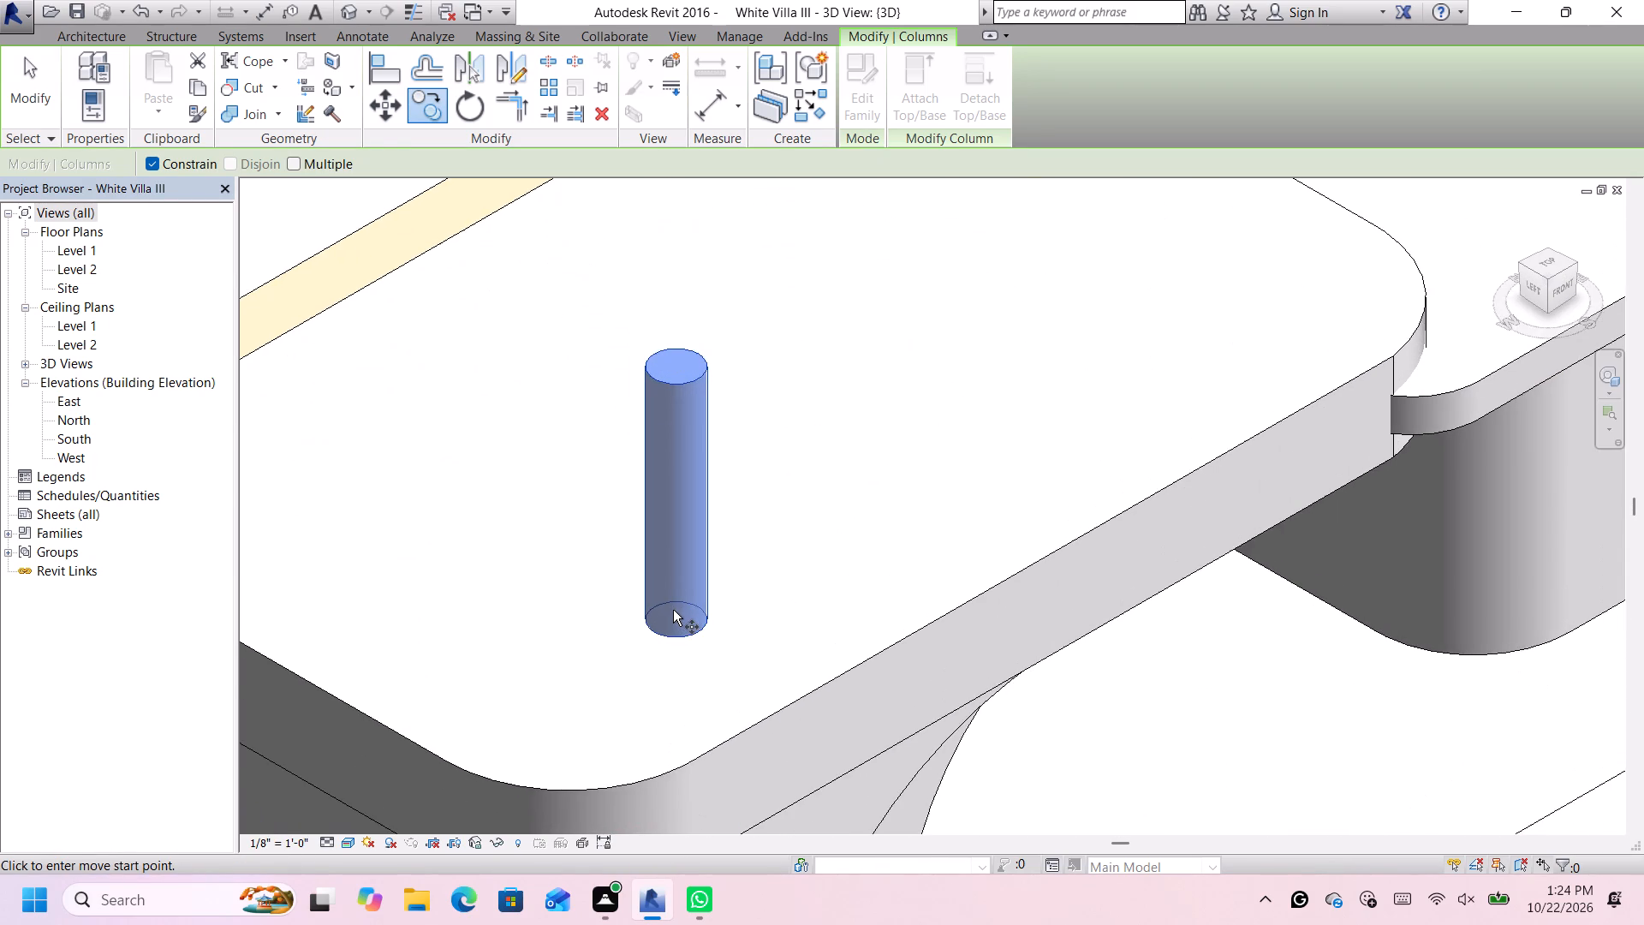
left_click(673, 610)
scroll(785, 570, "down", 4)
scroll(785, 570, "up", 1)
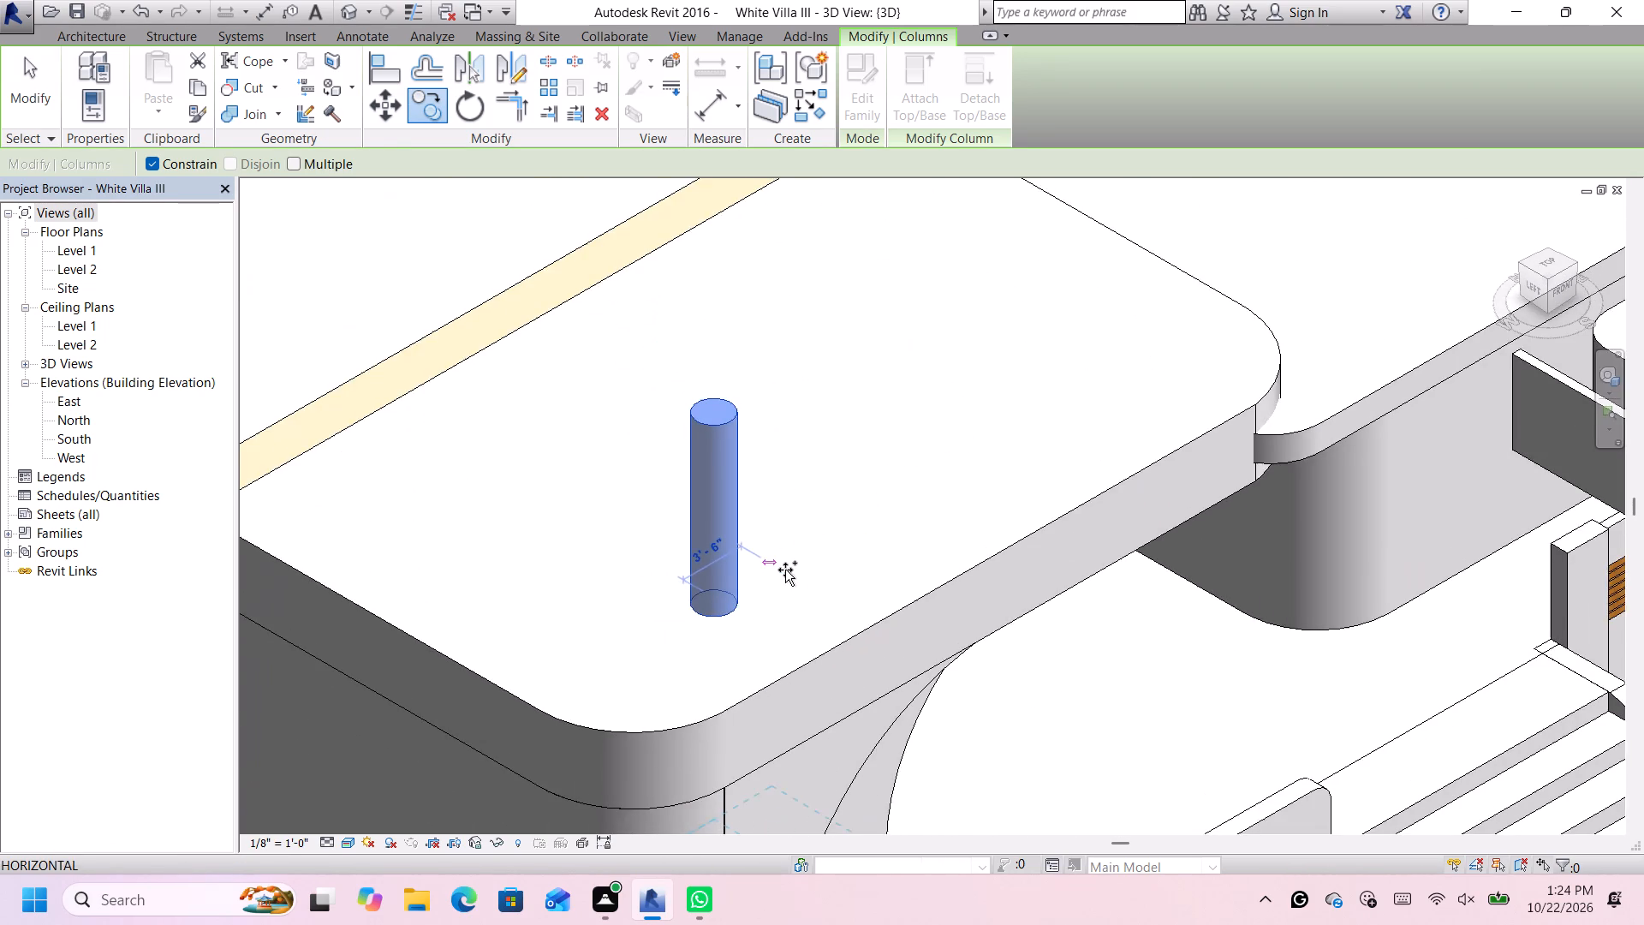
scroll(964, 444, "down", 4)
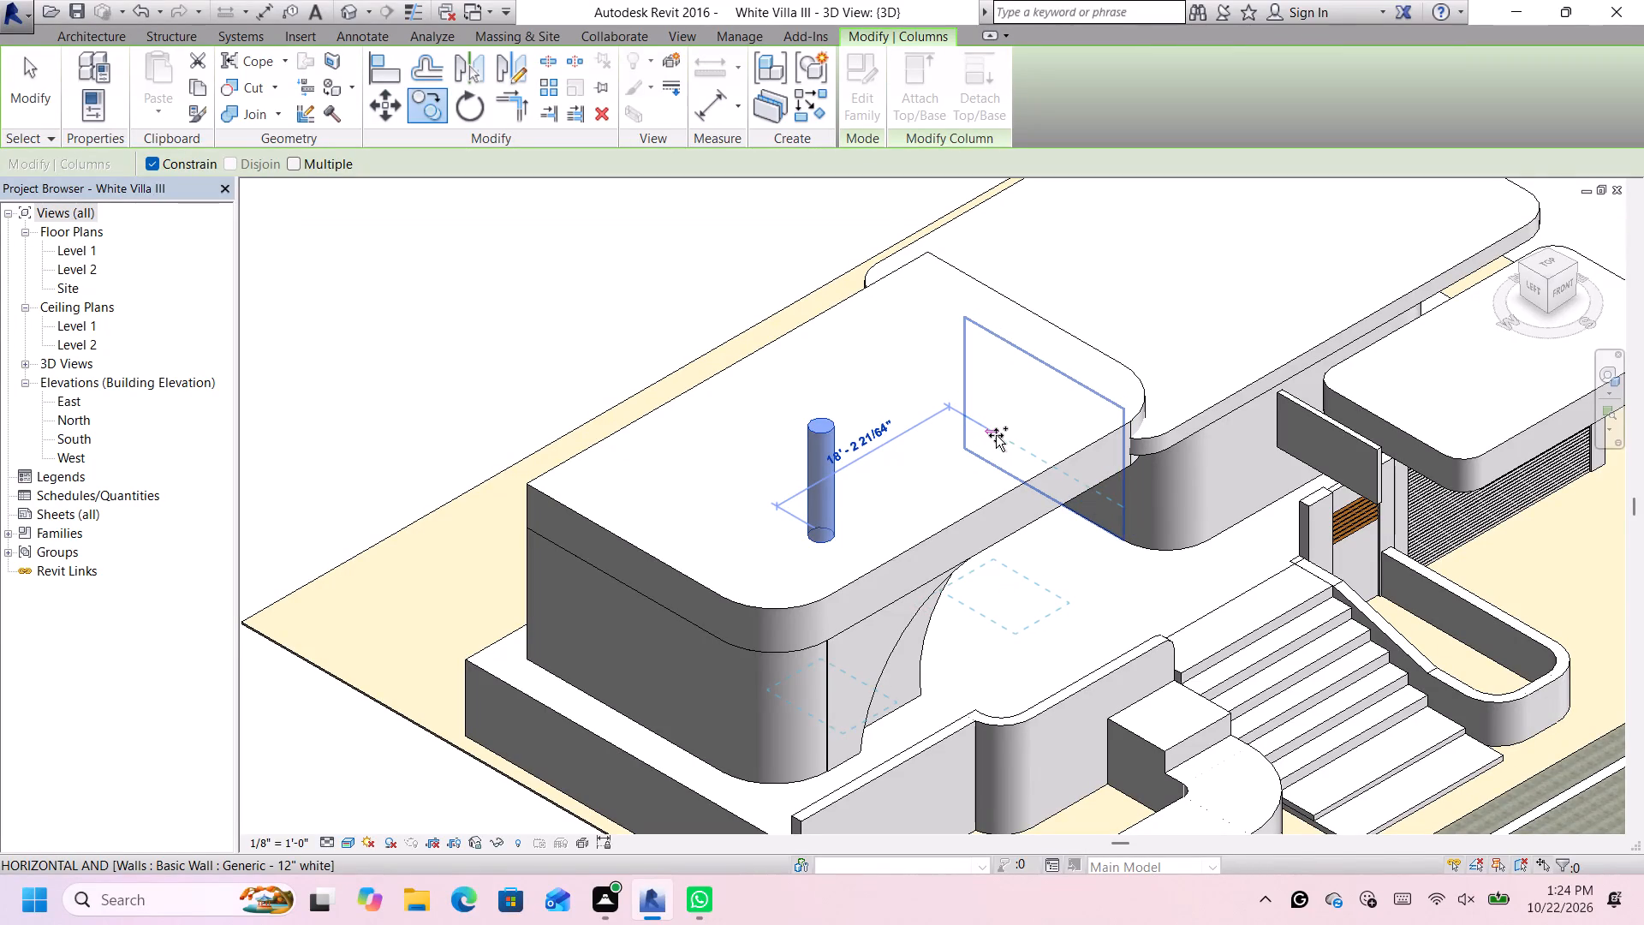
scroll(996, 435, "up", 1)
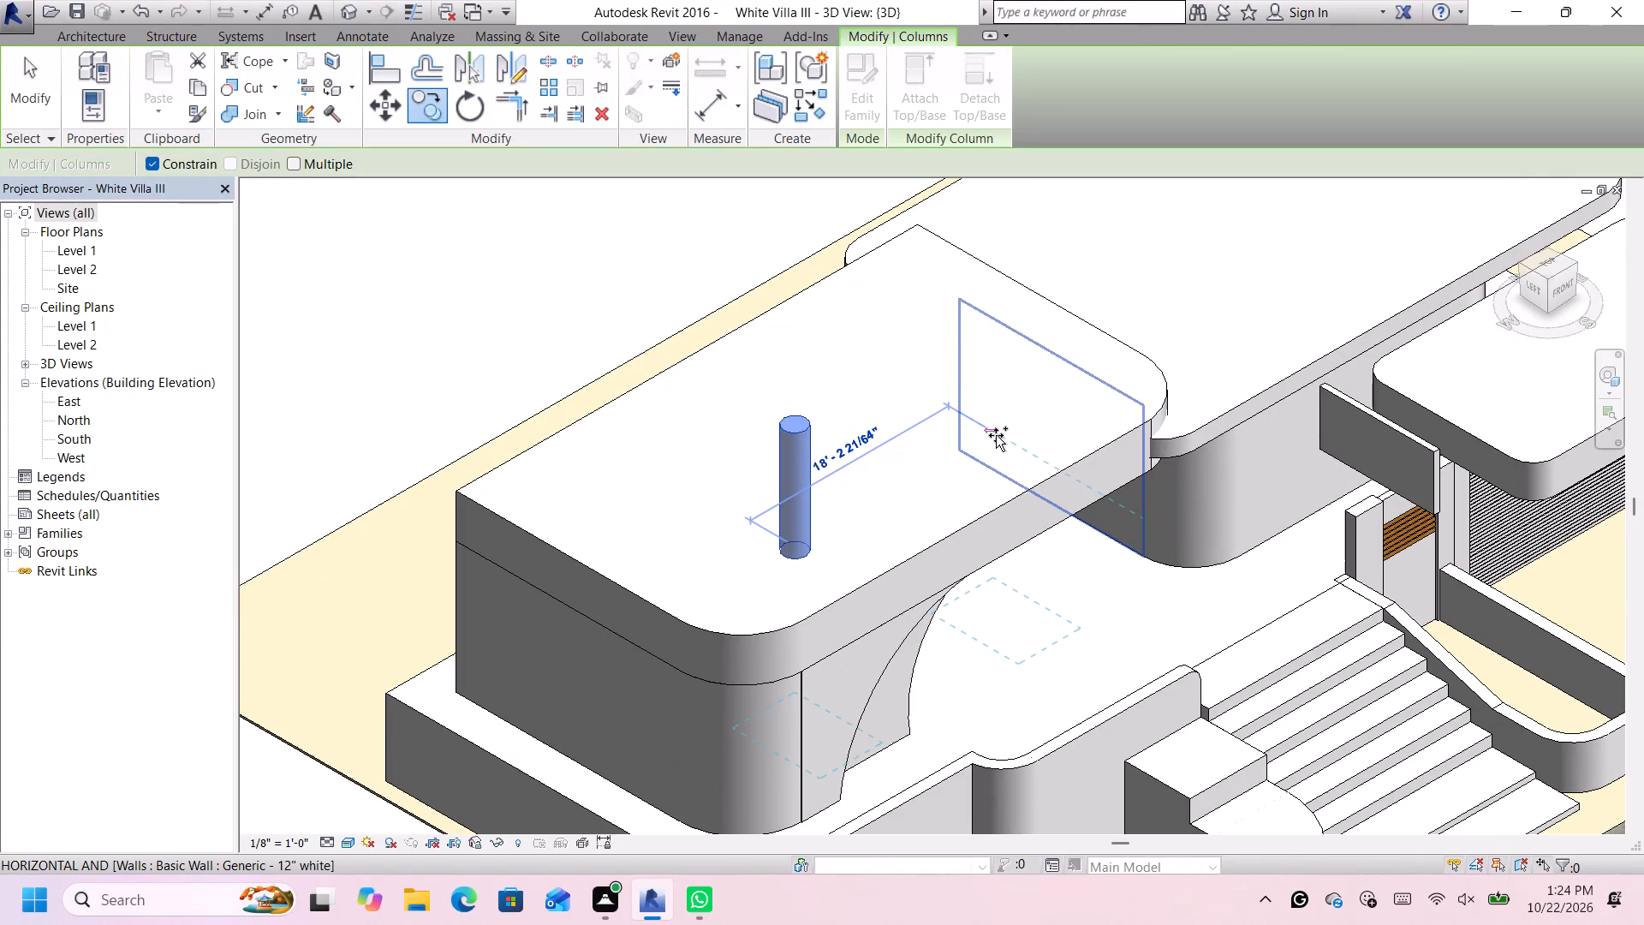
left_click(982, 439)
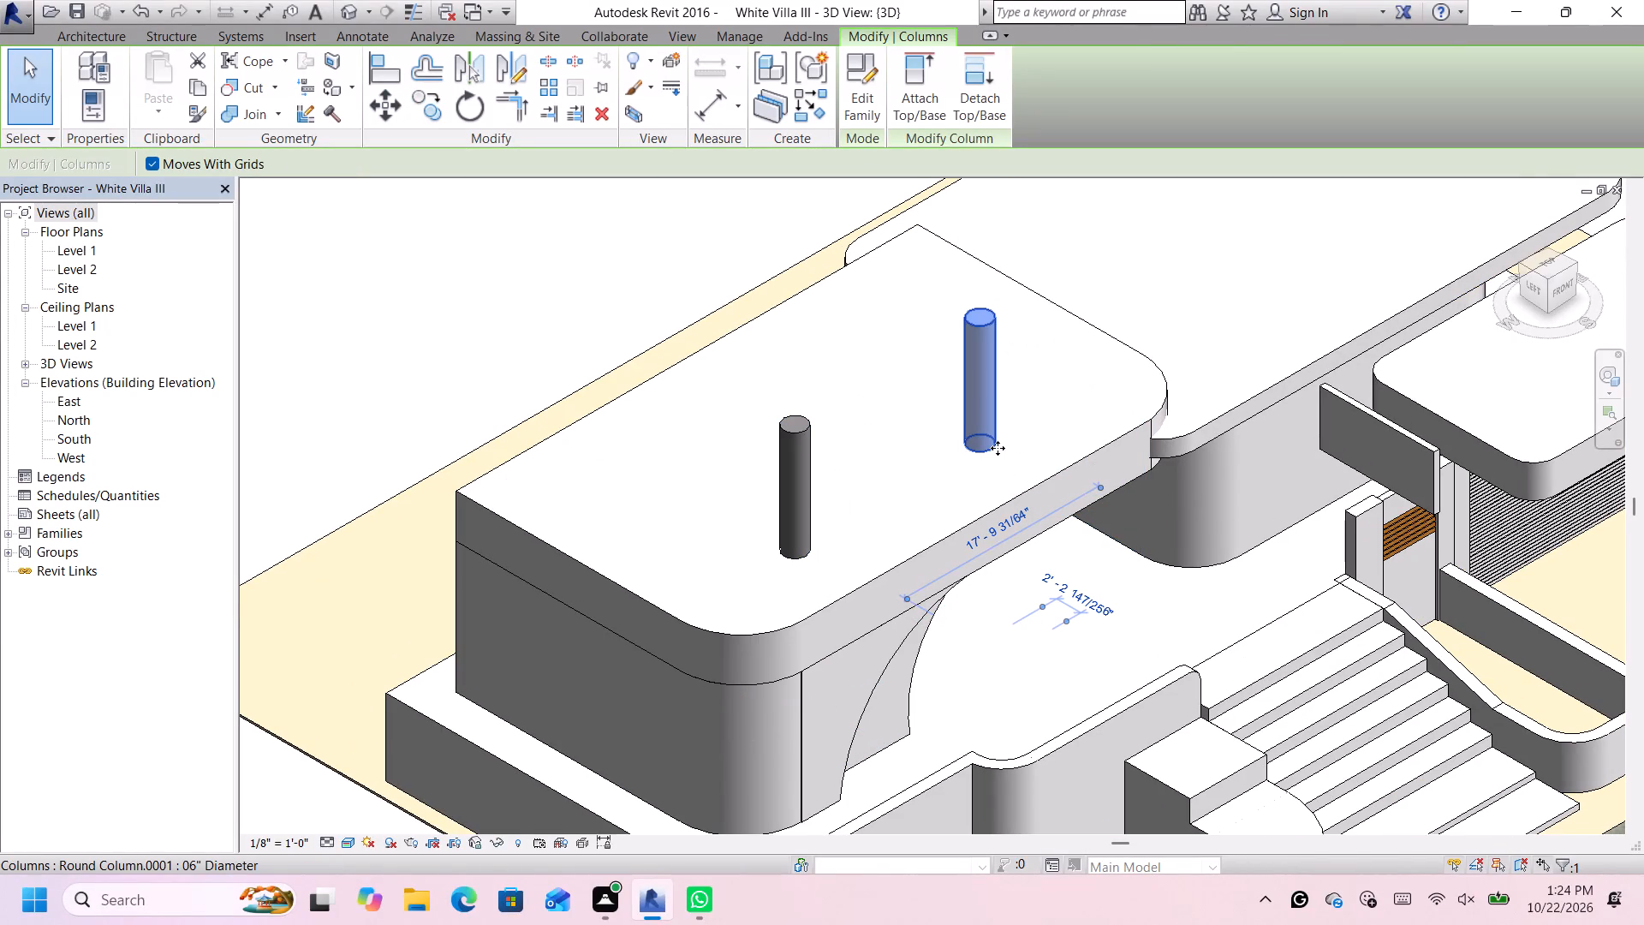
Examine the copied column's position relative to the original column and the roof's front edge.
scroll(998, 448, "up", 1)
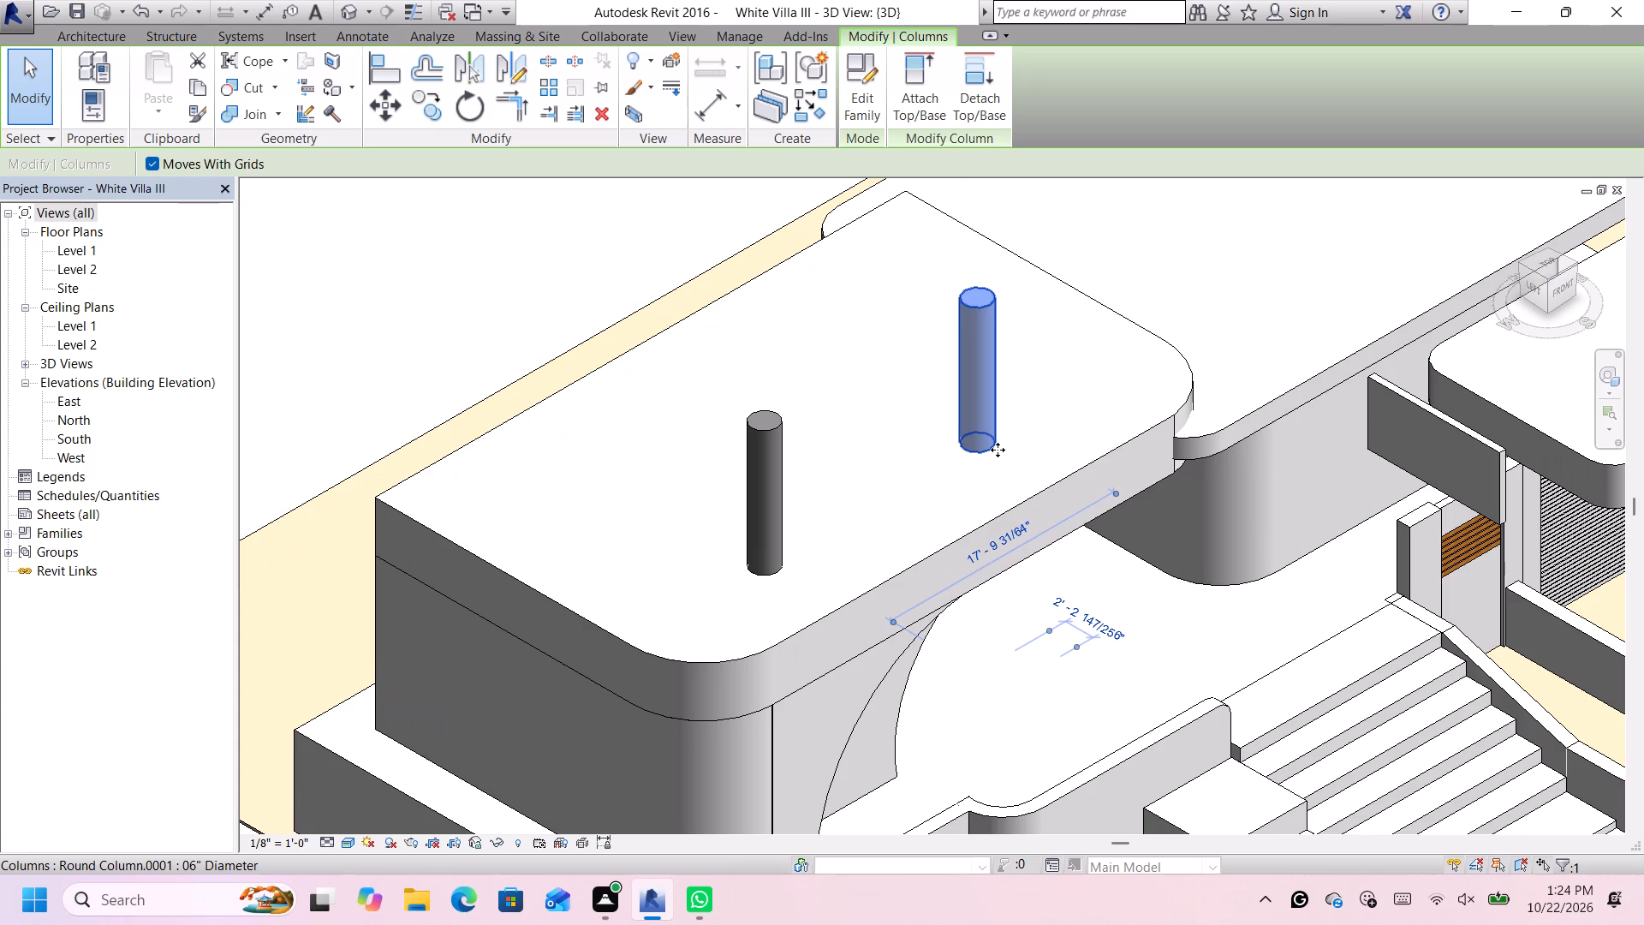
scroll(998, 450, "down", 1)
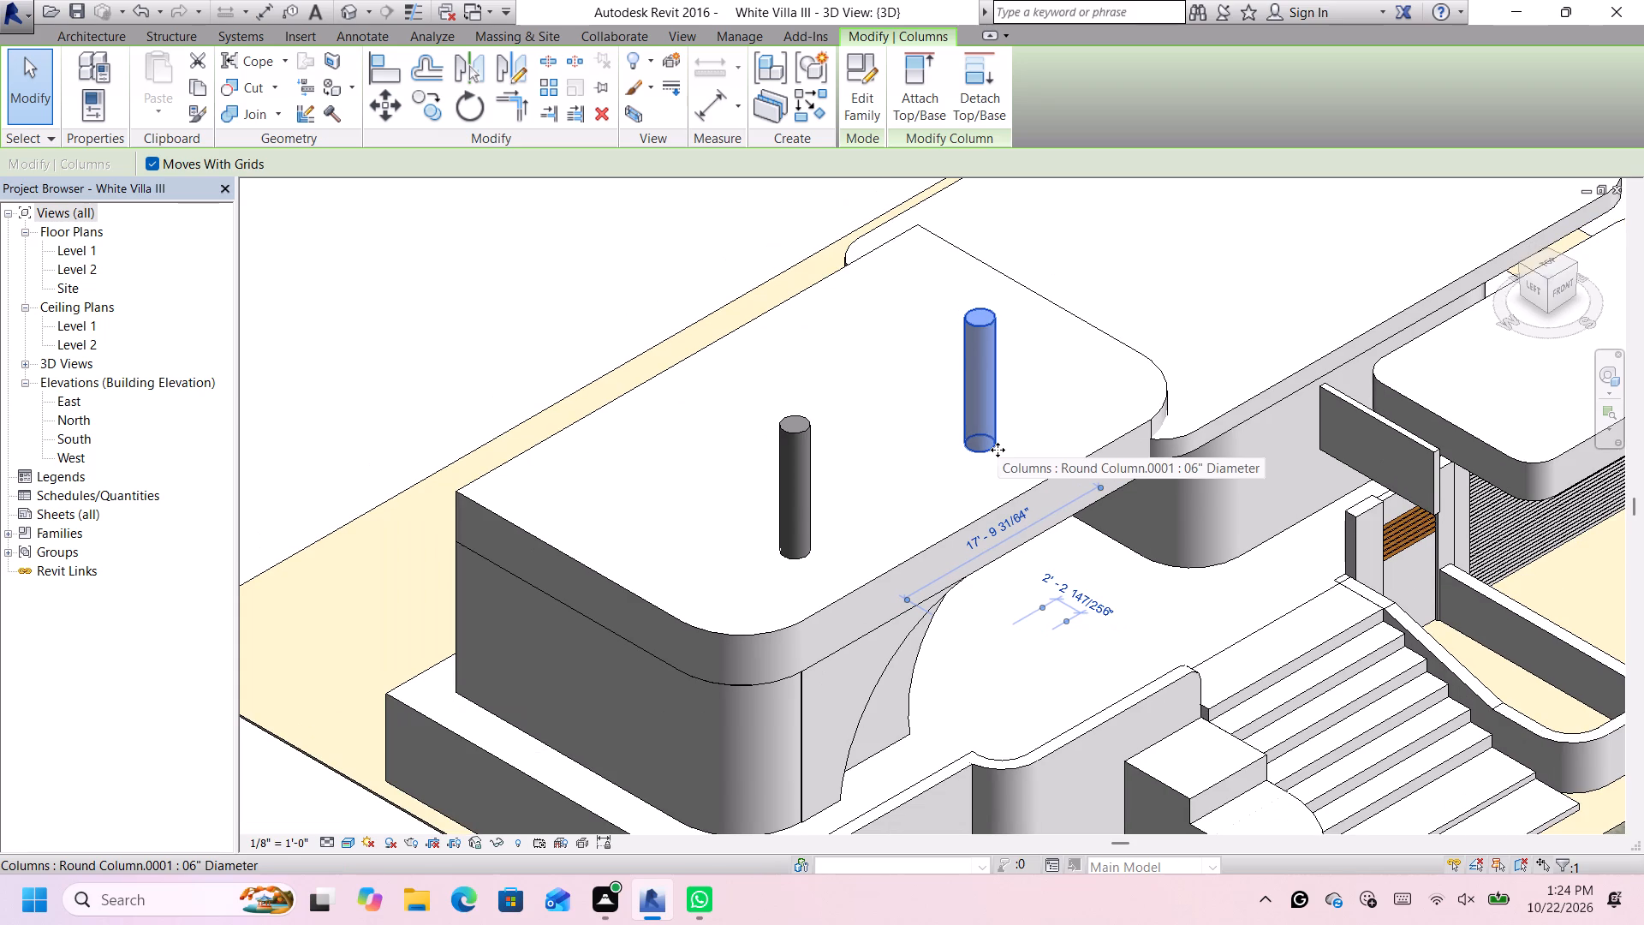
scroll(998, 450, "down", 4)
scroll(855, 501, "up", 4)
scroll(913, 452, "down", 4)
scroll(1024, 410, "up", 2)
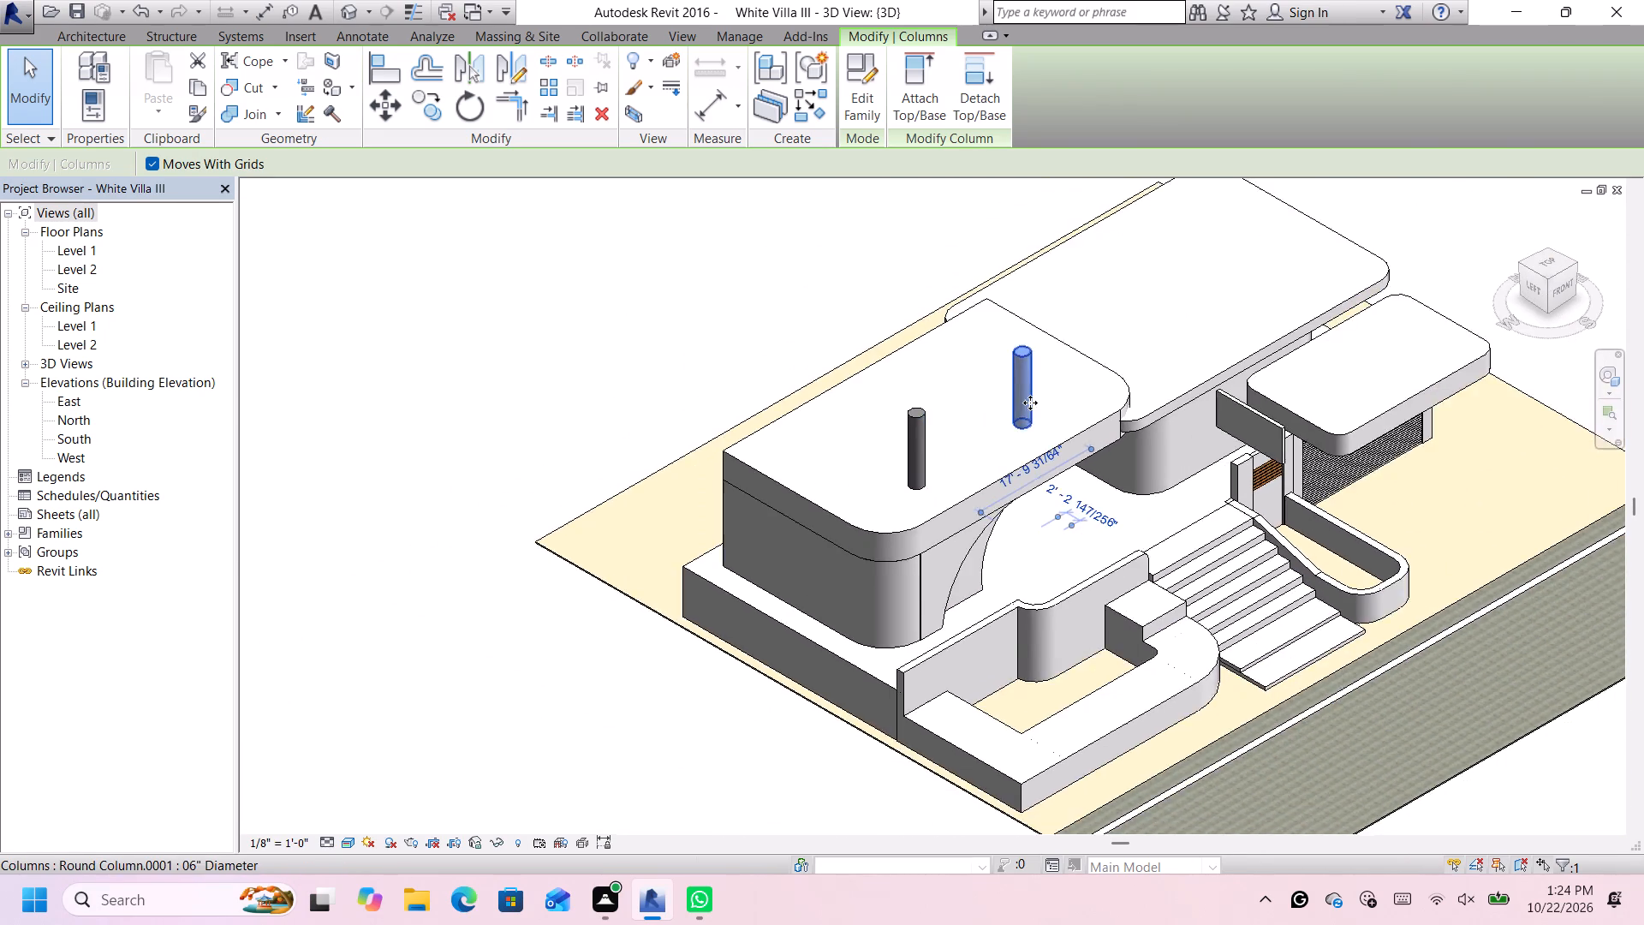
scroll(1030, 403, "up", 4)
left_click(1027, 355)
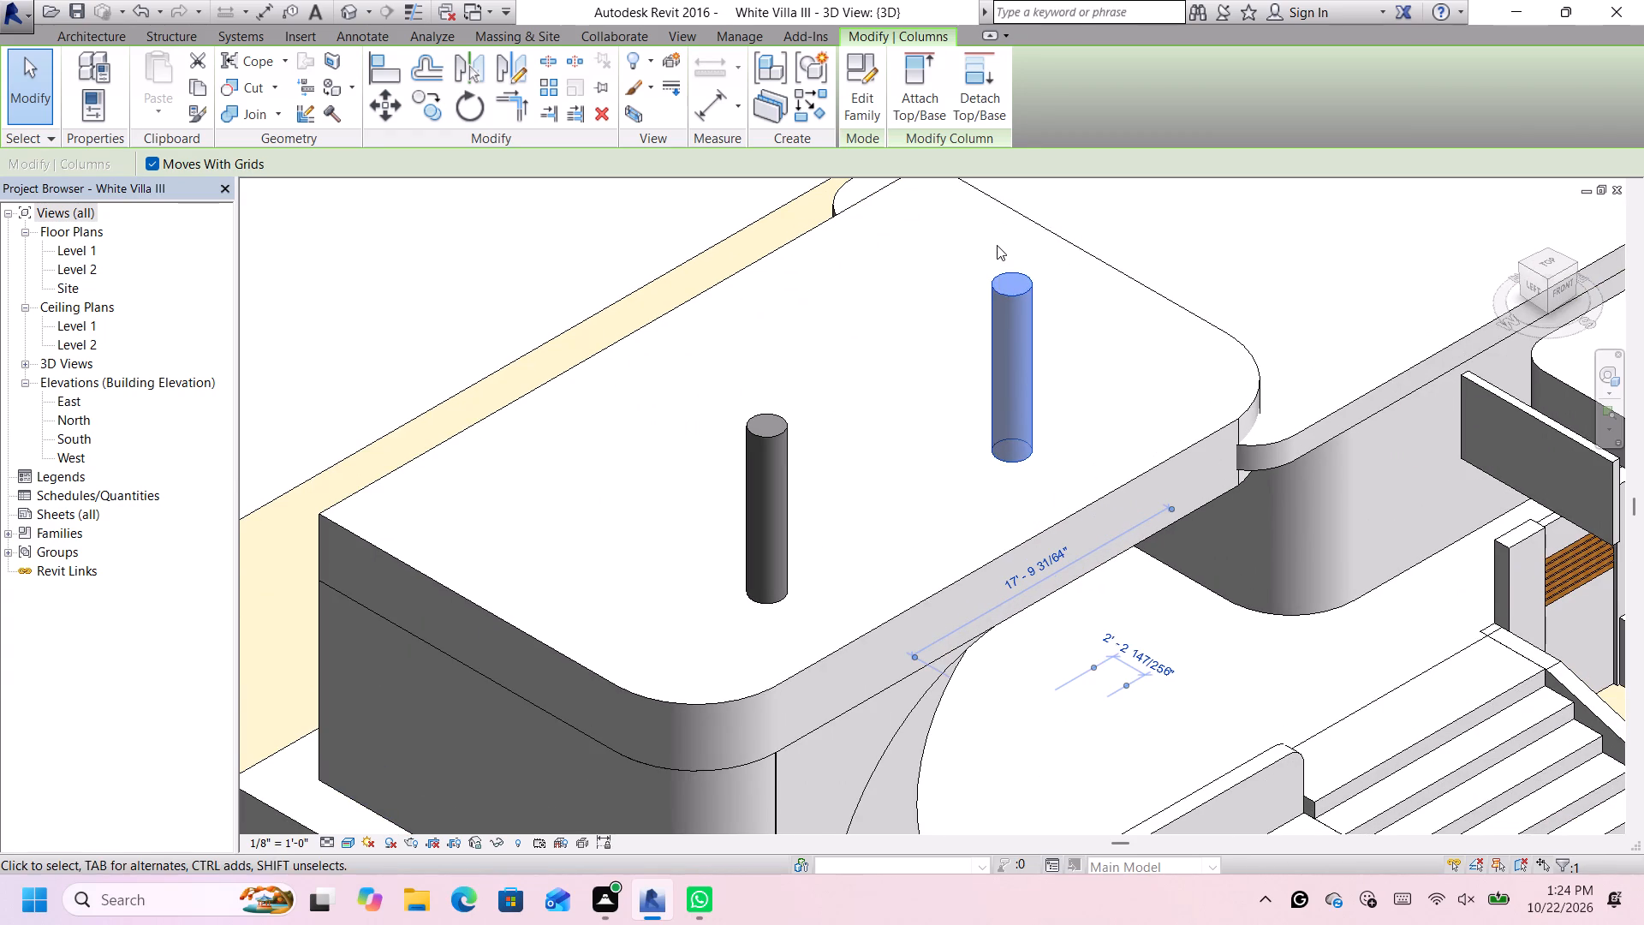
scroll(1006, 277, "down", 1)
scroll(1015, 293, "up", 3)
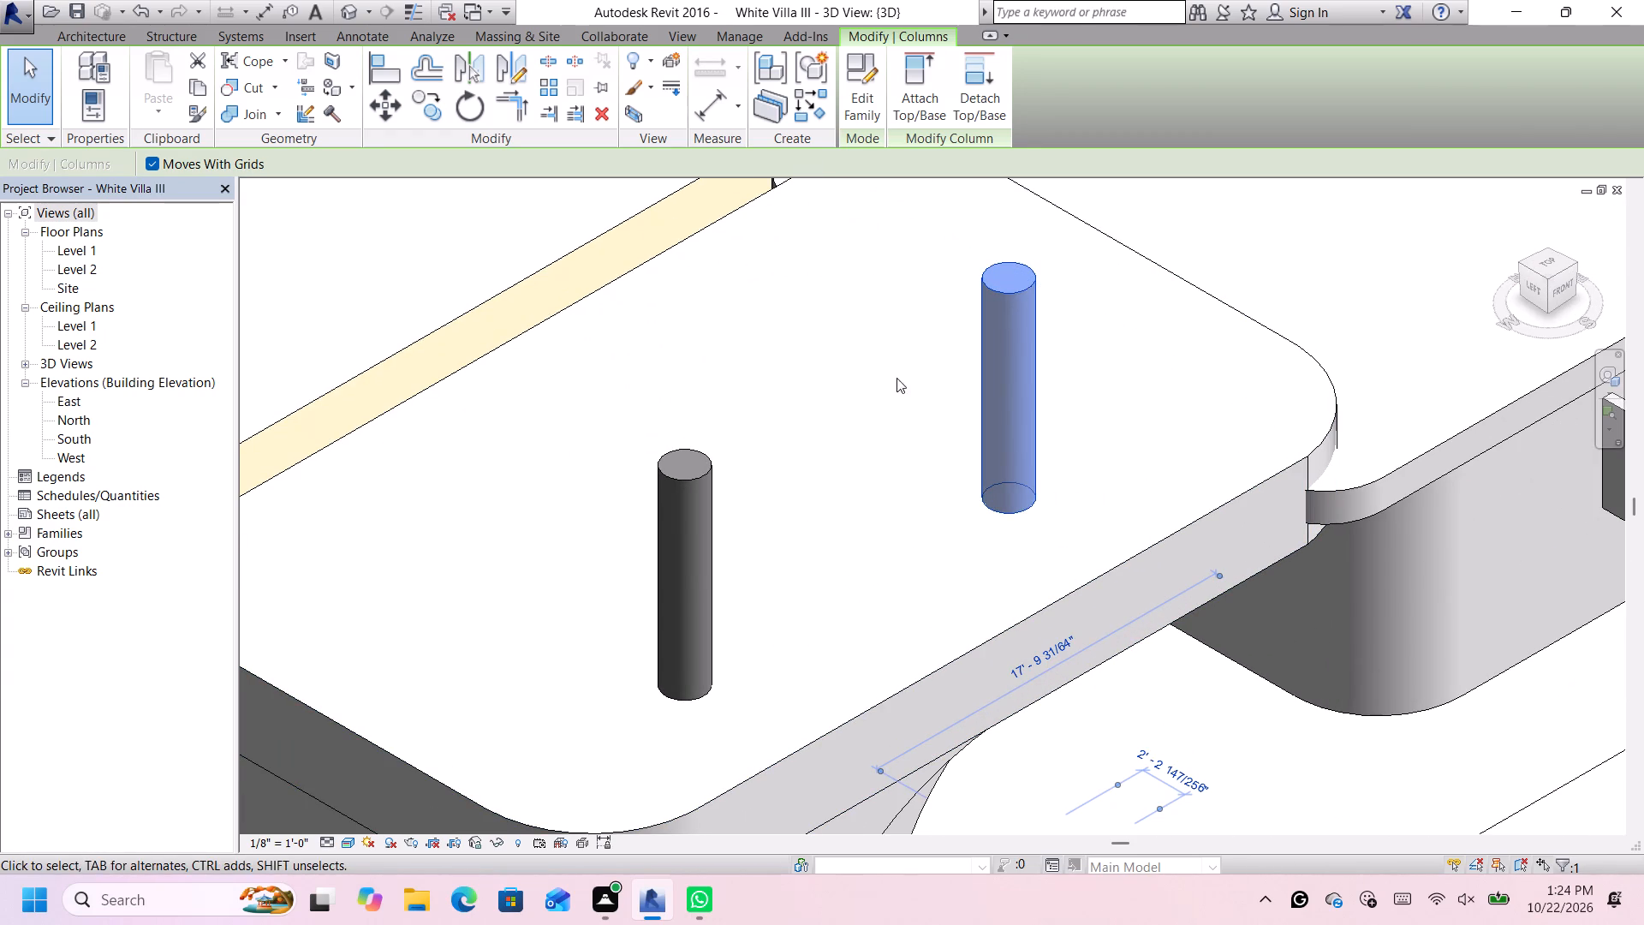
left_click(696, 497)
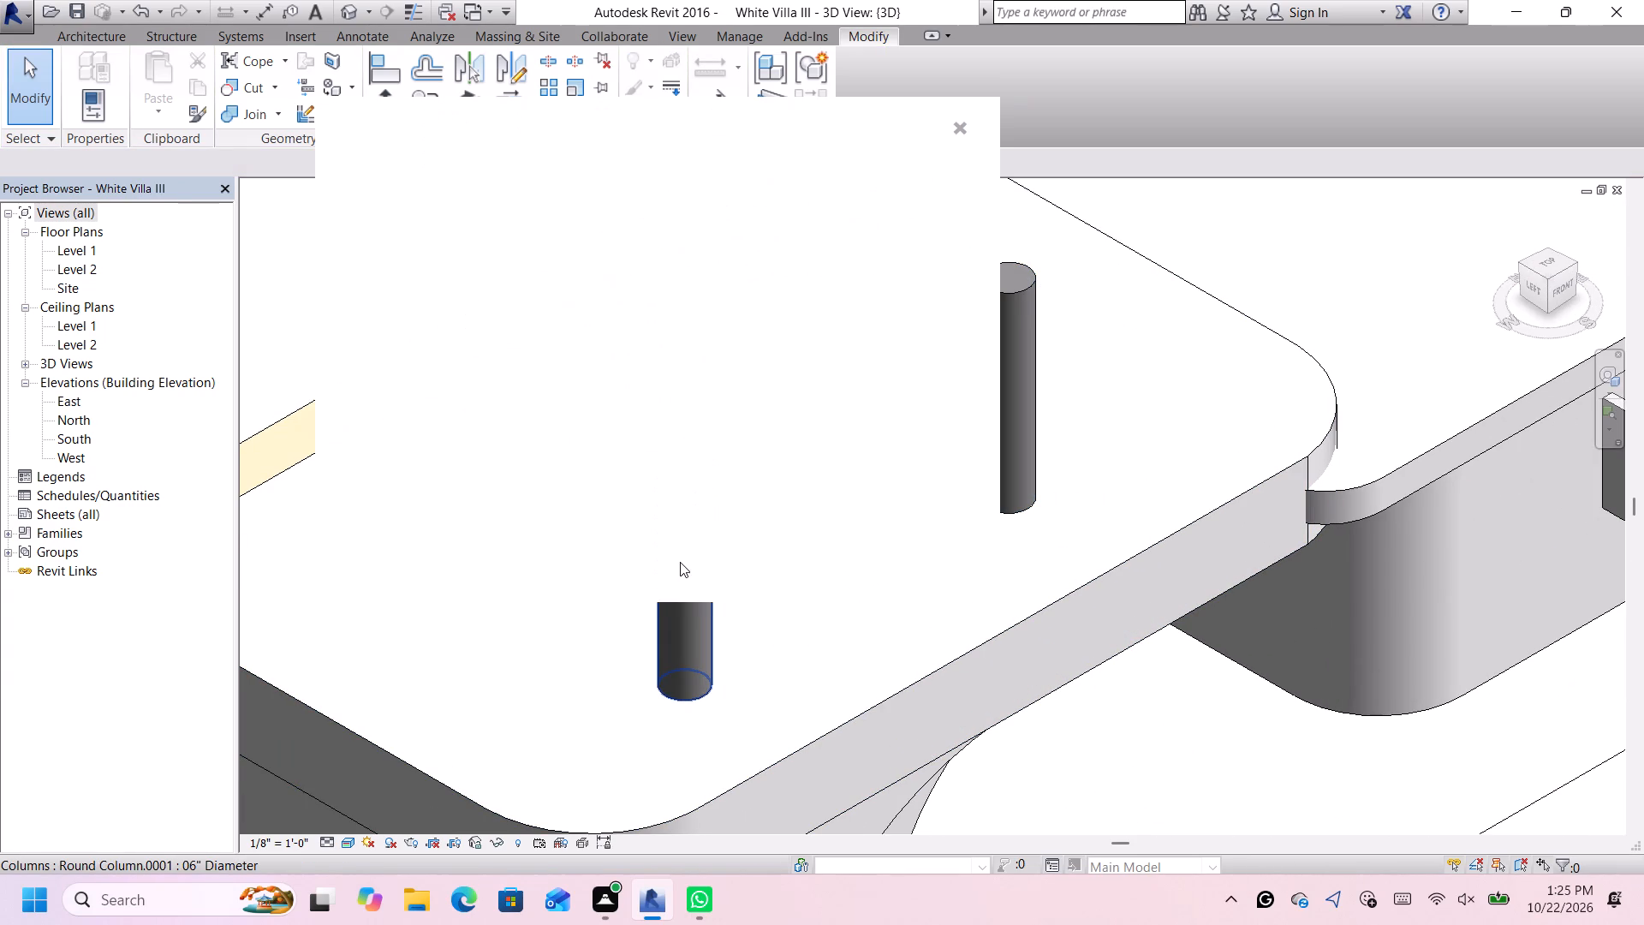
left_click(962, 122)
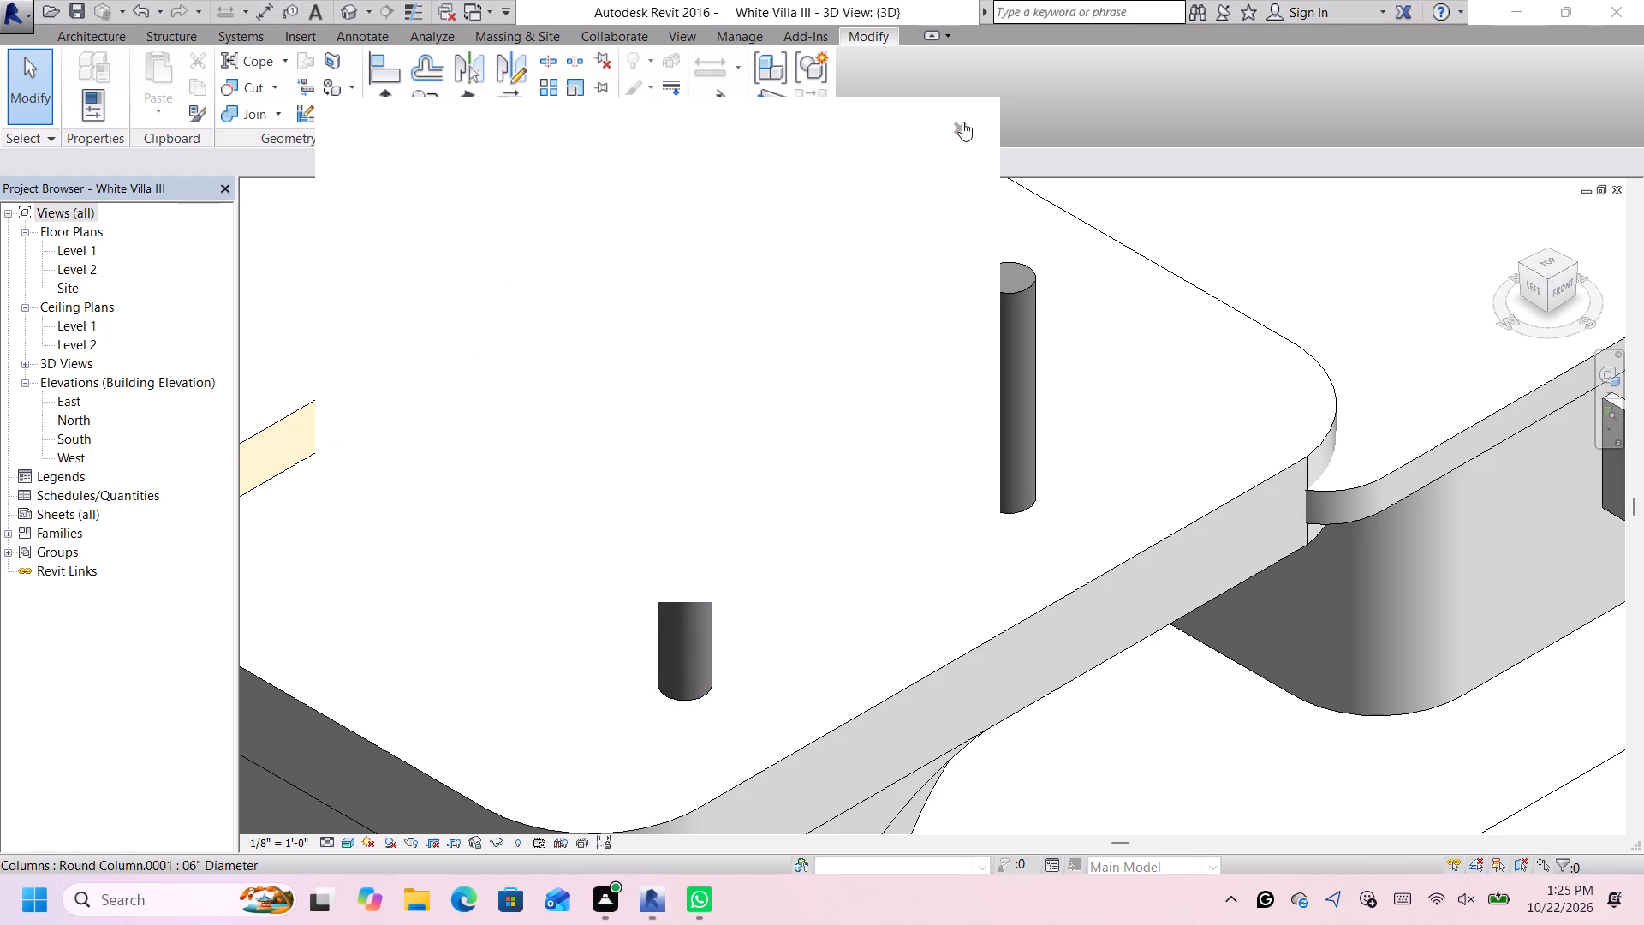
Open the front round column's family and set the circular extrusion profile's radius to 6".
left_click(670, 469)
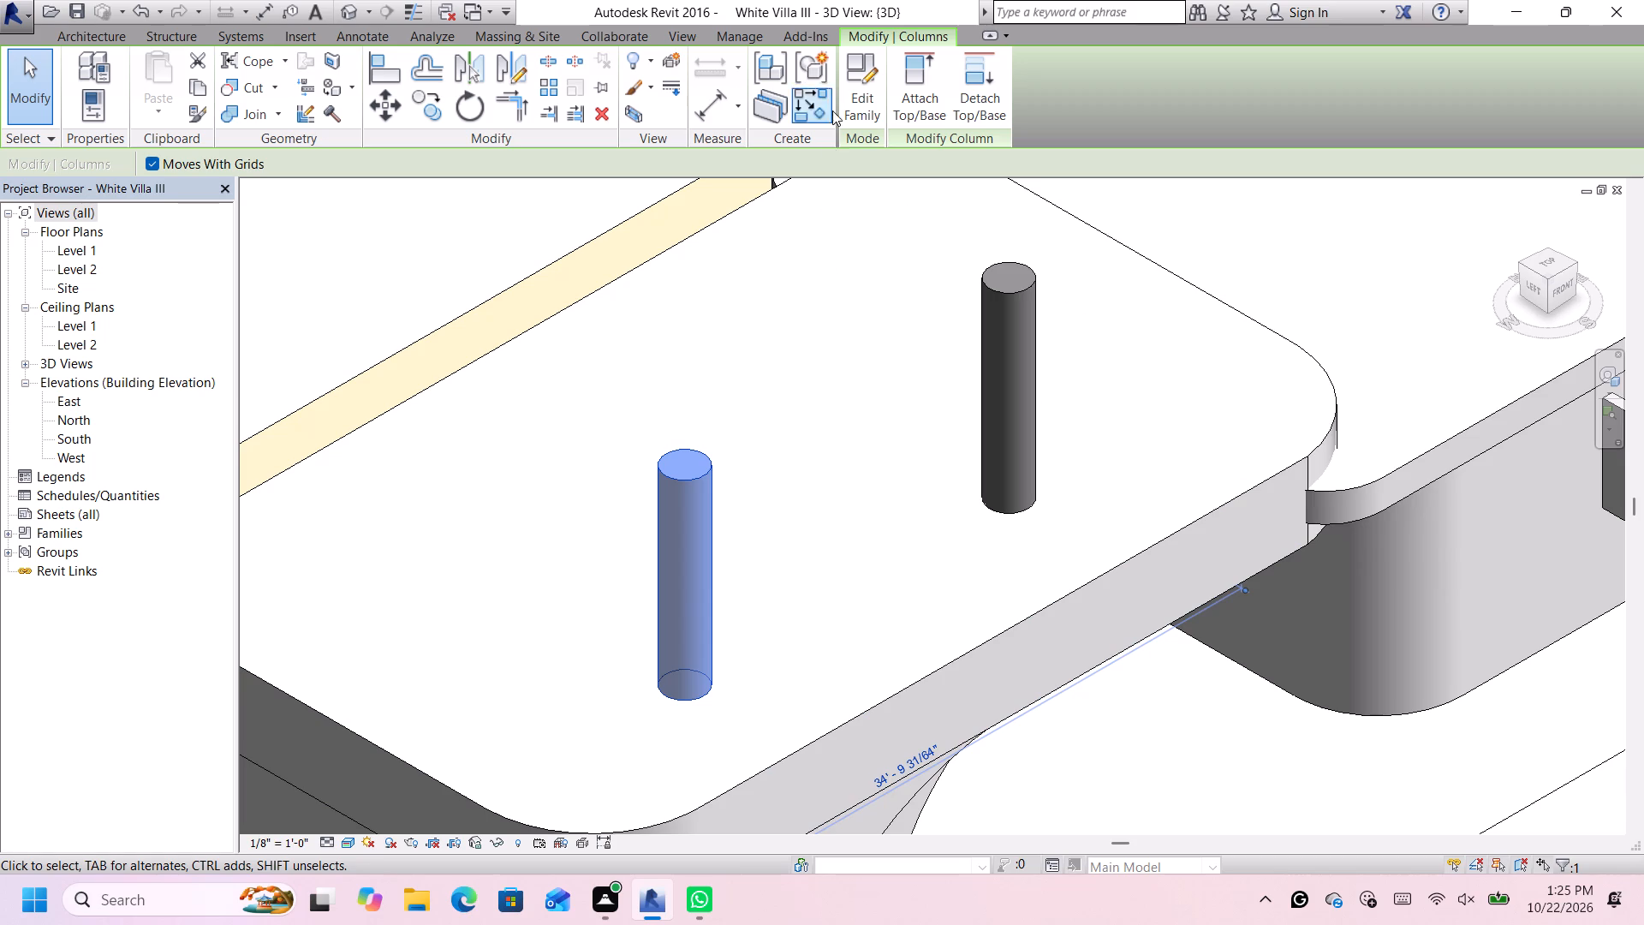
left_click(847, 87)
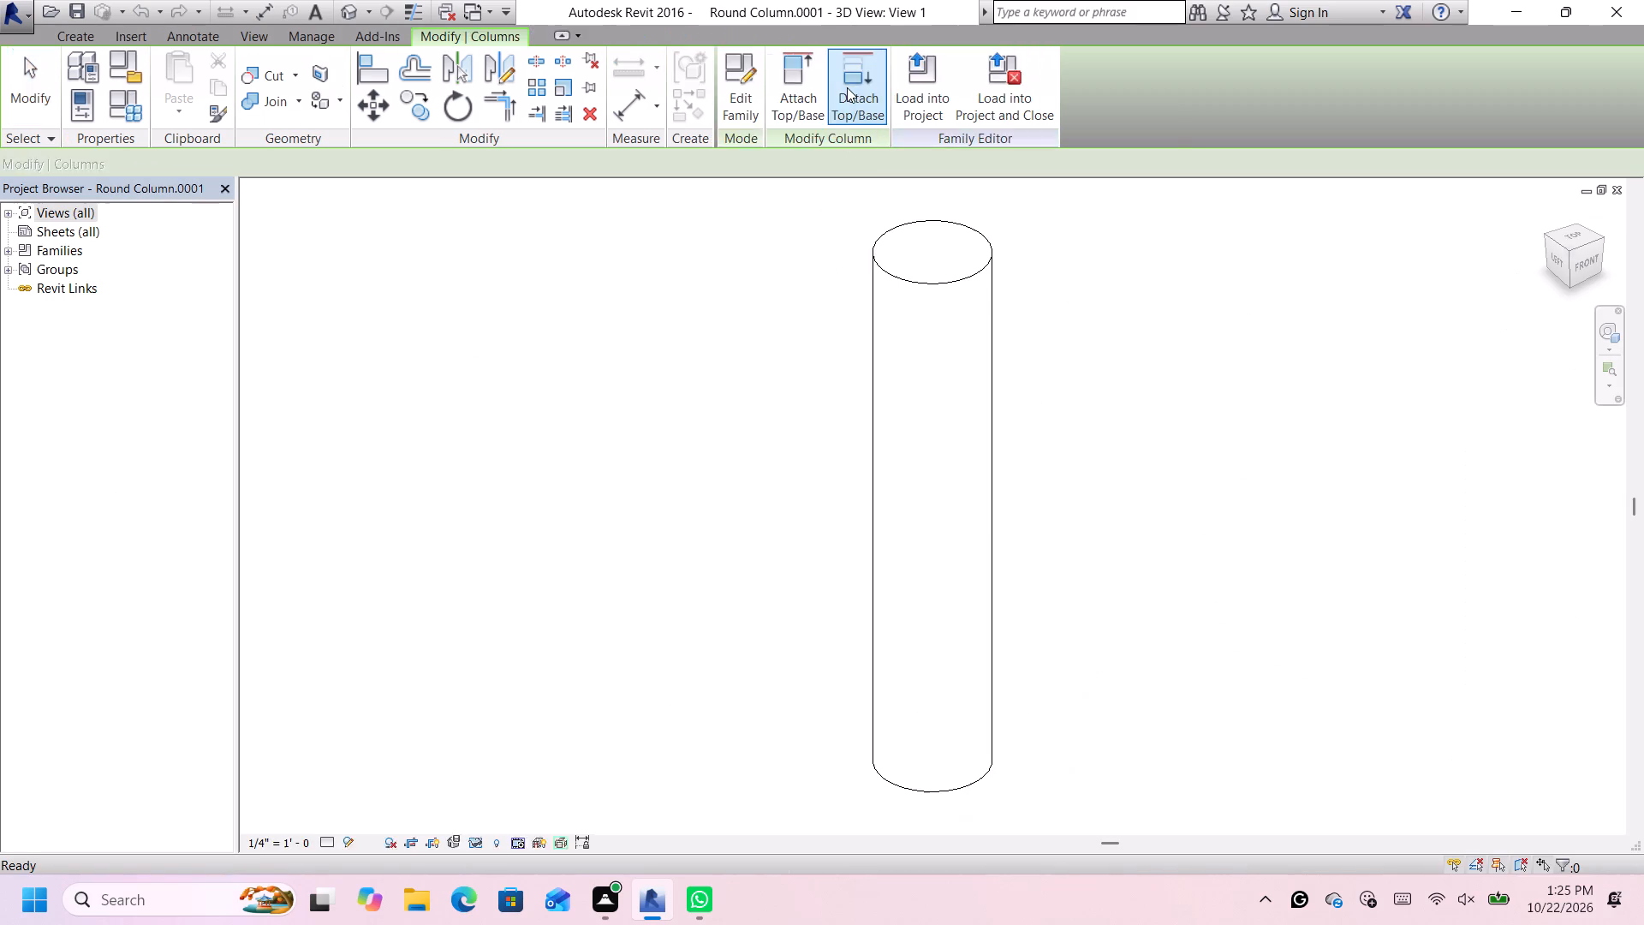
left_click(968, 232)
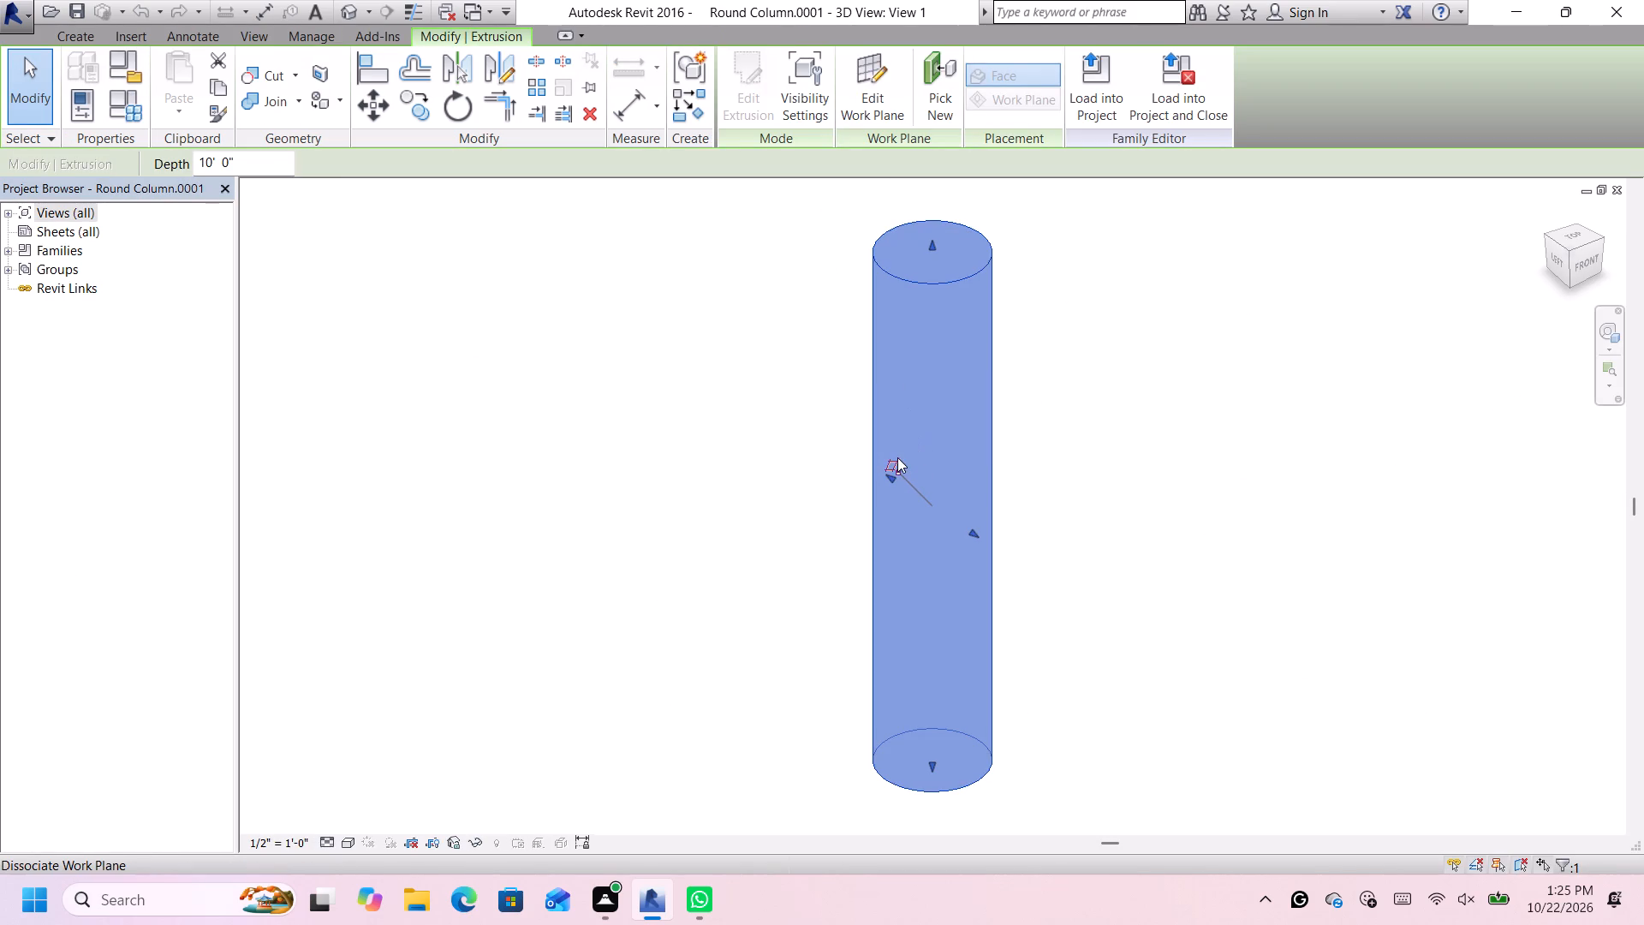
left_click(897, 470)
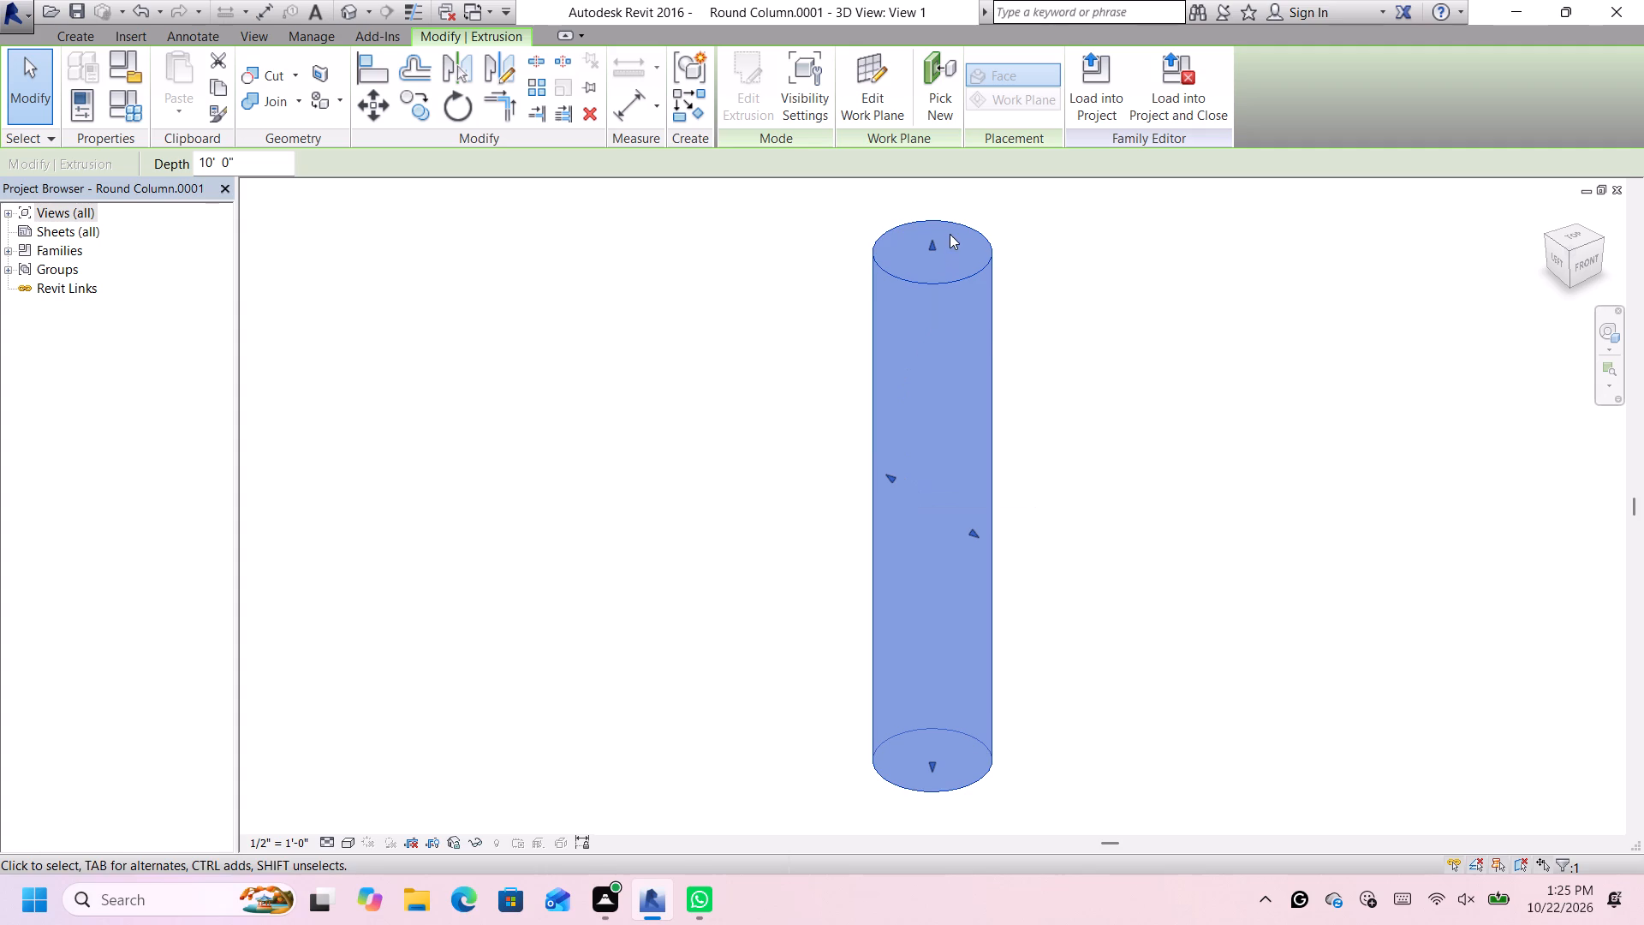
left_click(968, 225)
left_click_drag(968, 225, 949, 721)
left_click(952, 735)
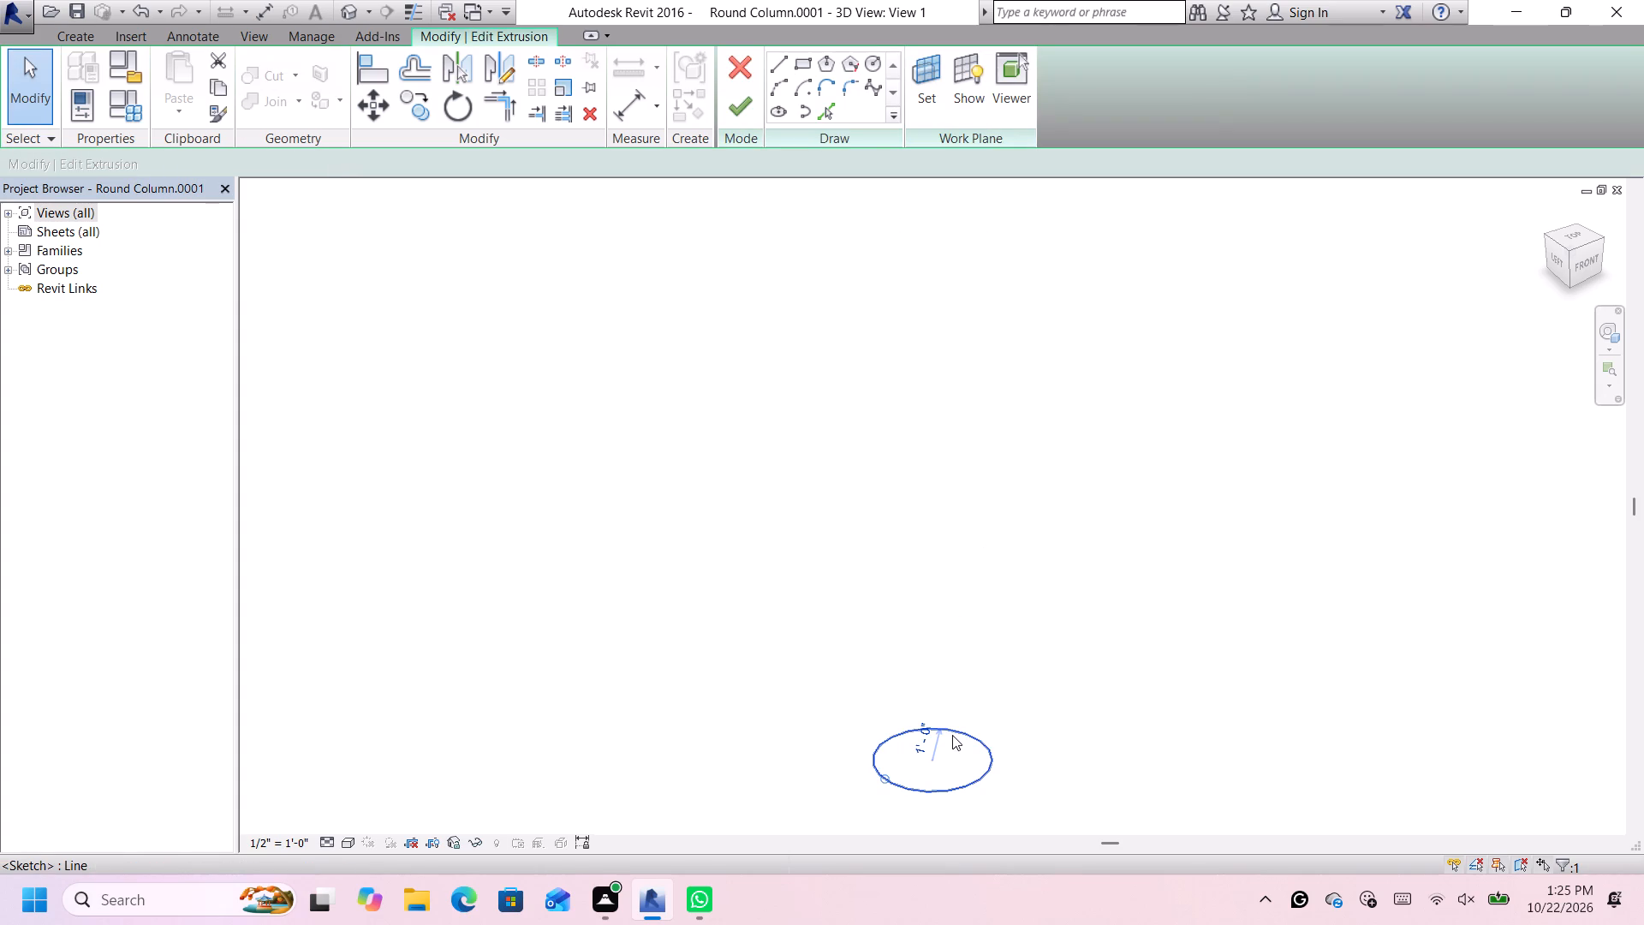
left_click(925, 751)
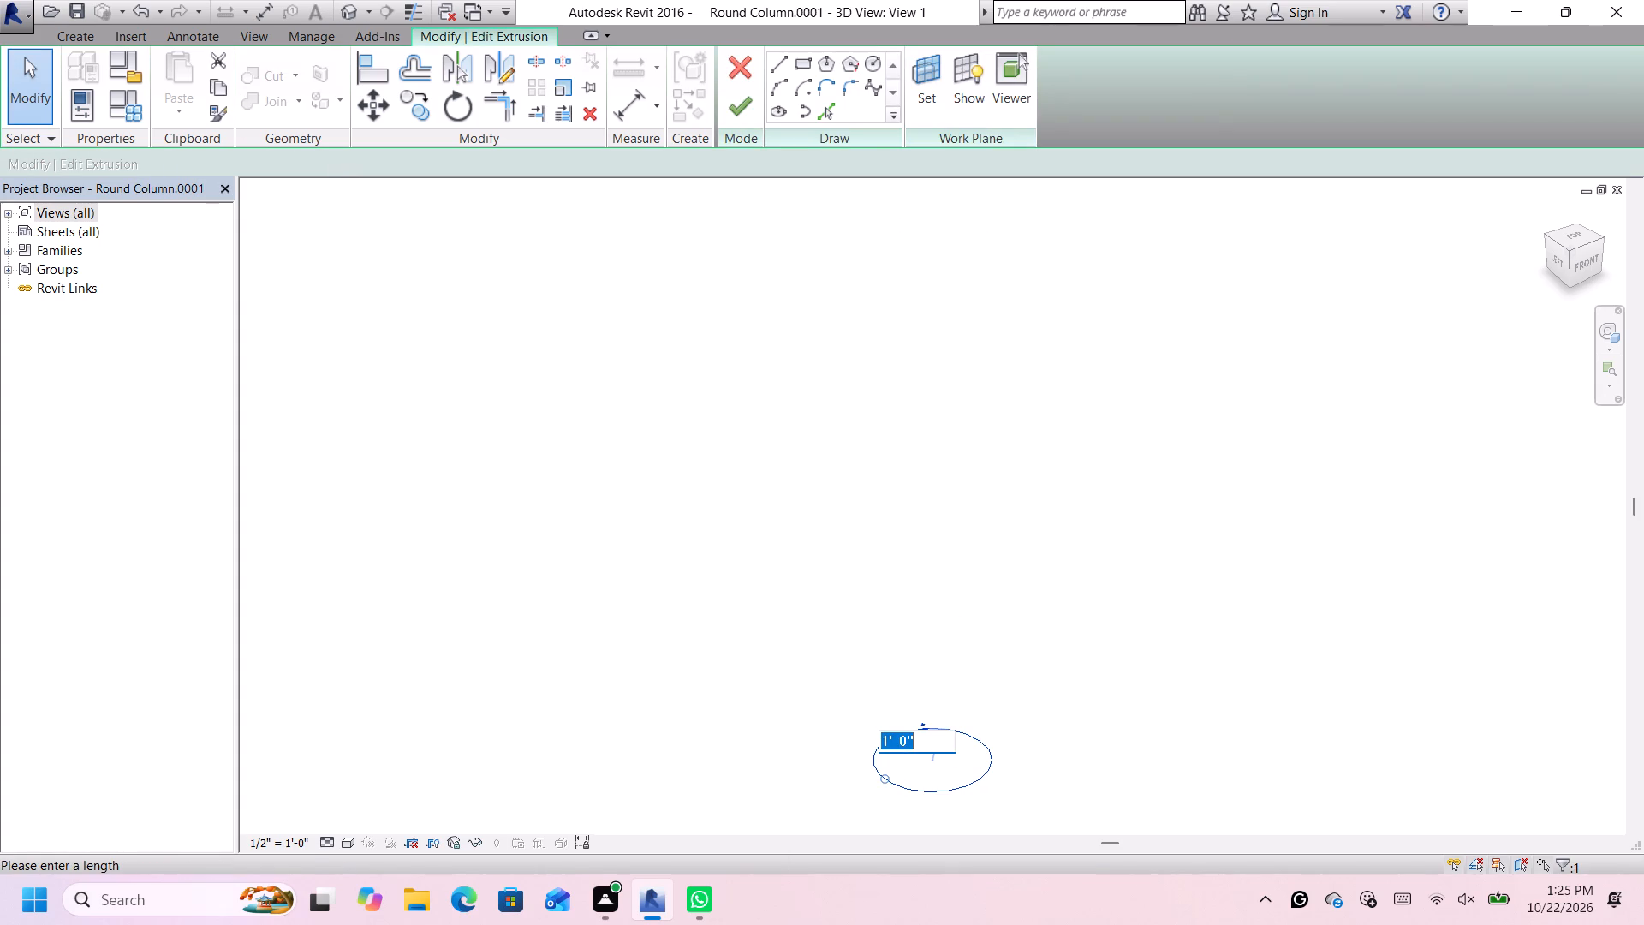
key("6")
key("shift+quotedbl")
key("Return")
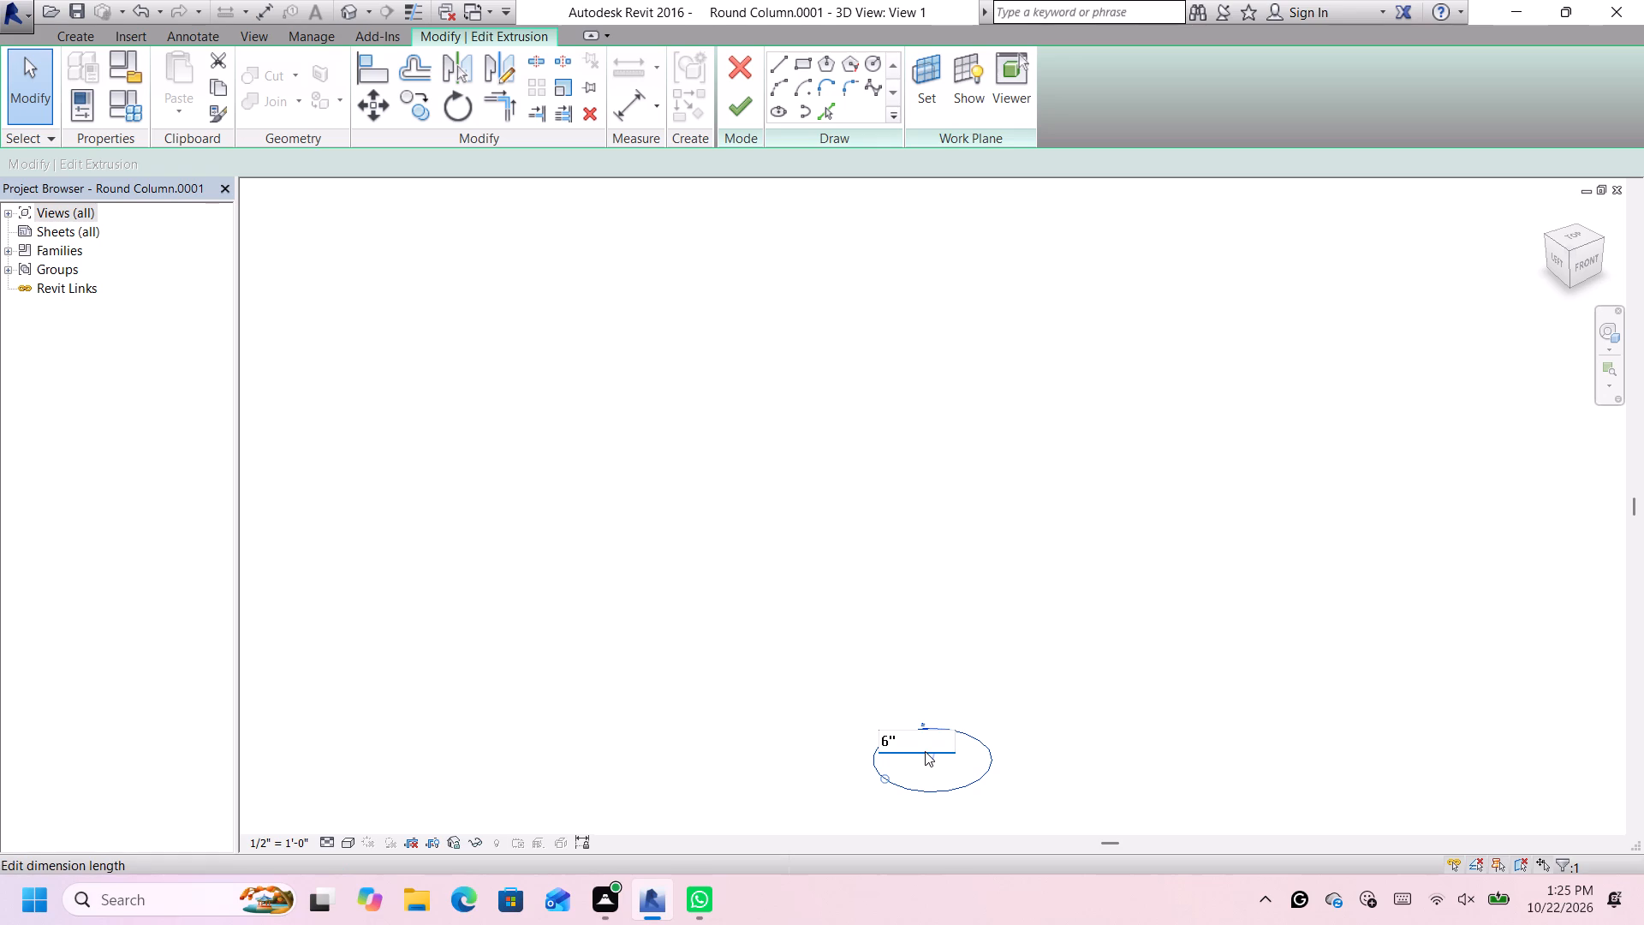
Set the circular profile's radius to 8" and finish the extrusion edit.
left_click(925, 751)
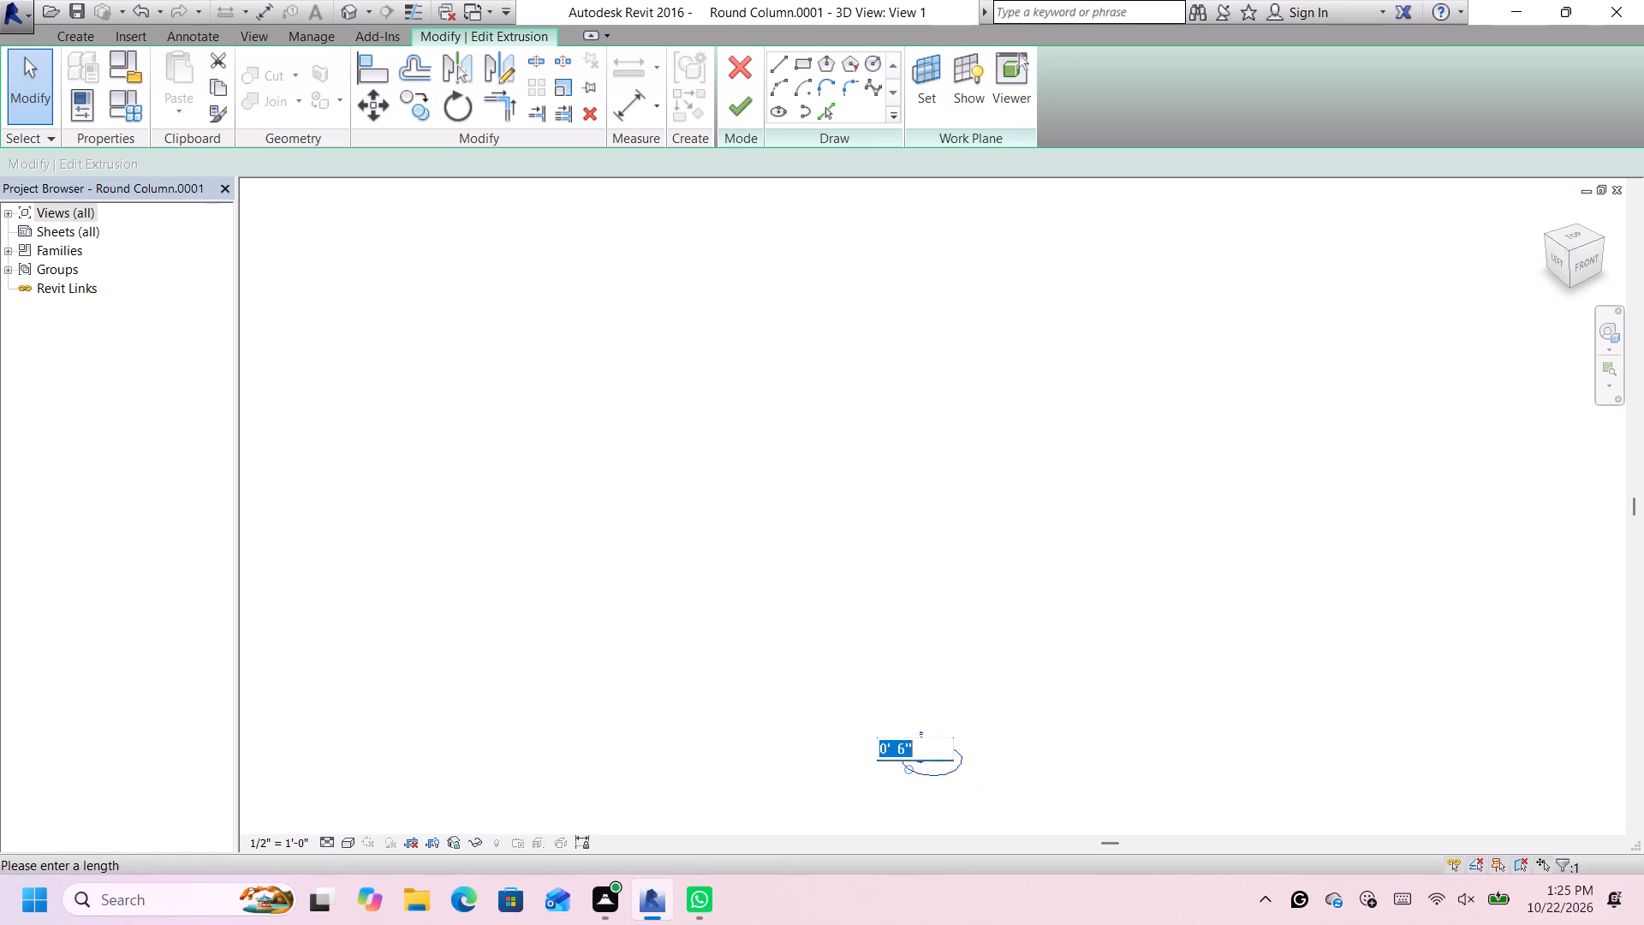
key("BackSpace")
type("8\"")
key("Return")
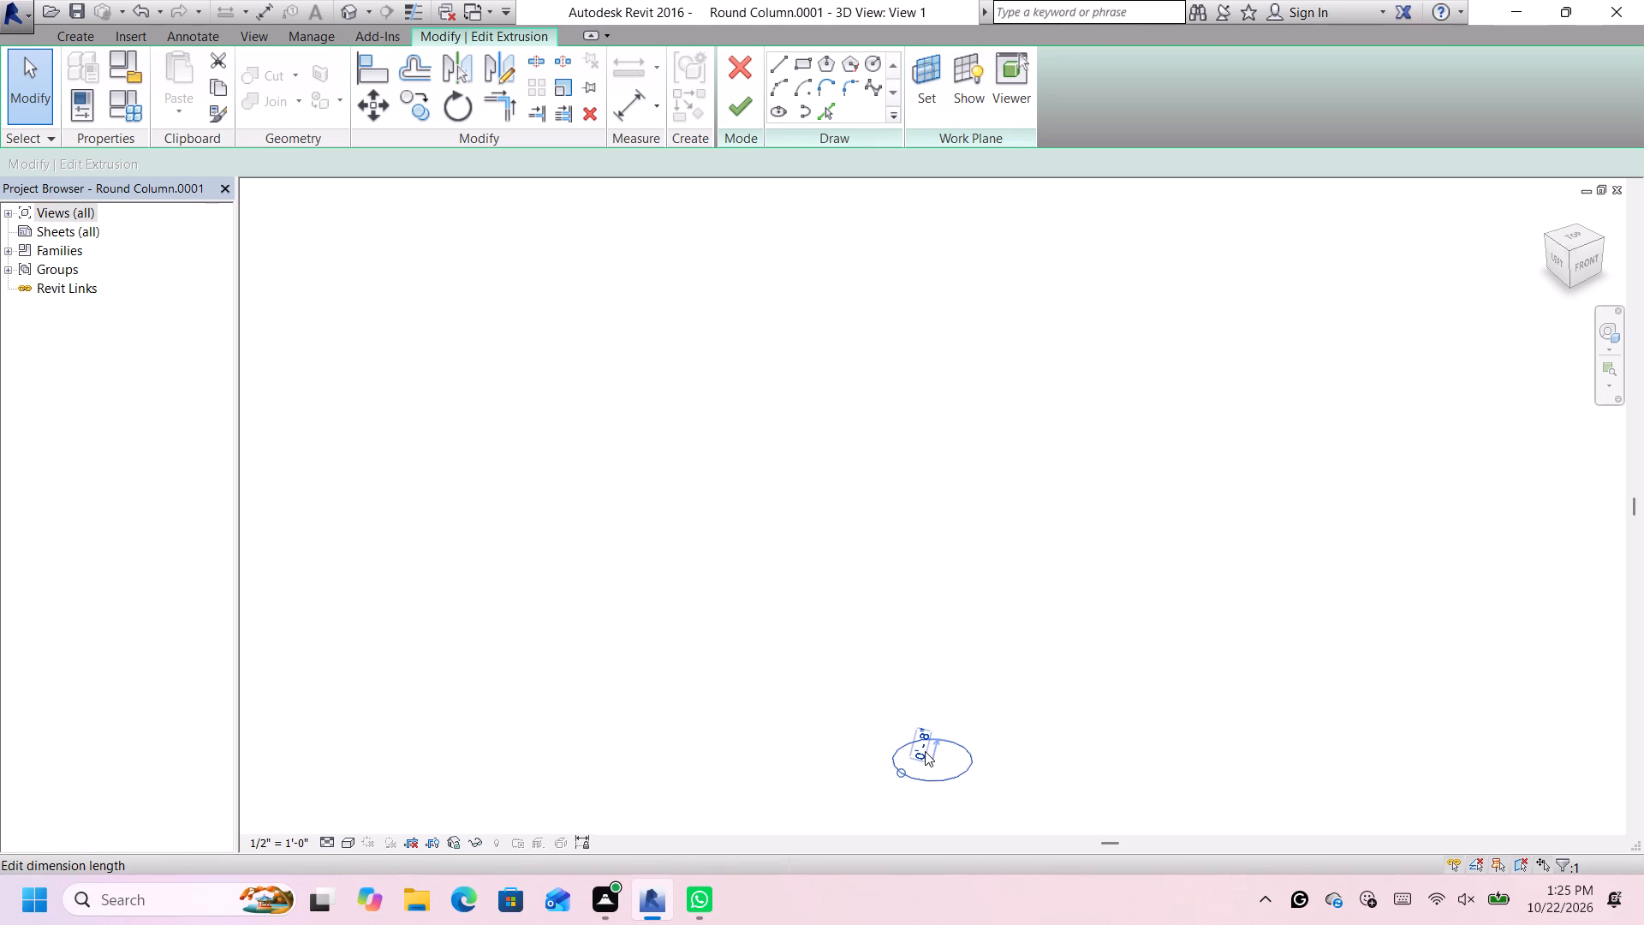
left_click(748, 122)
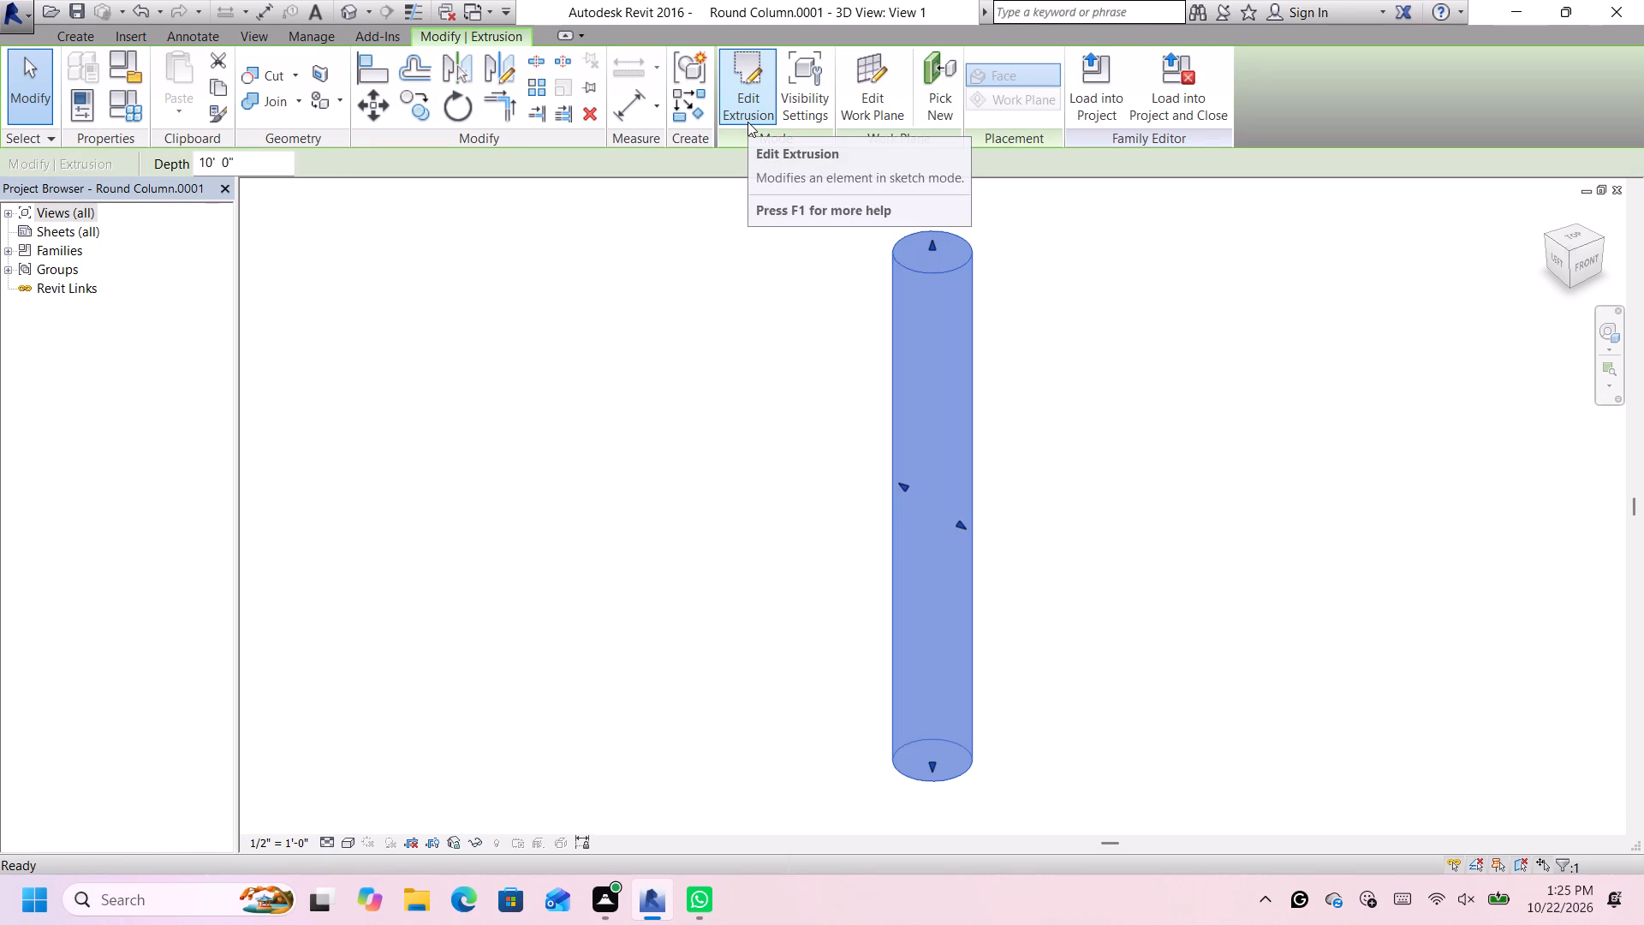
Load the edited round column family into the White Villa III project.
left_click(1108, 92)
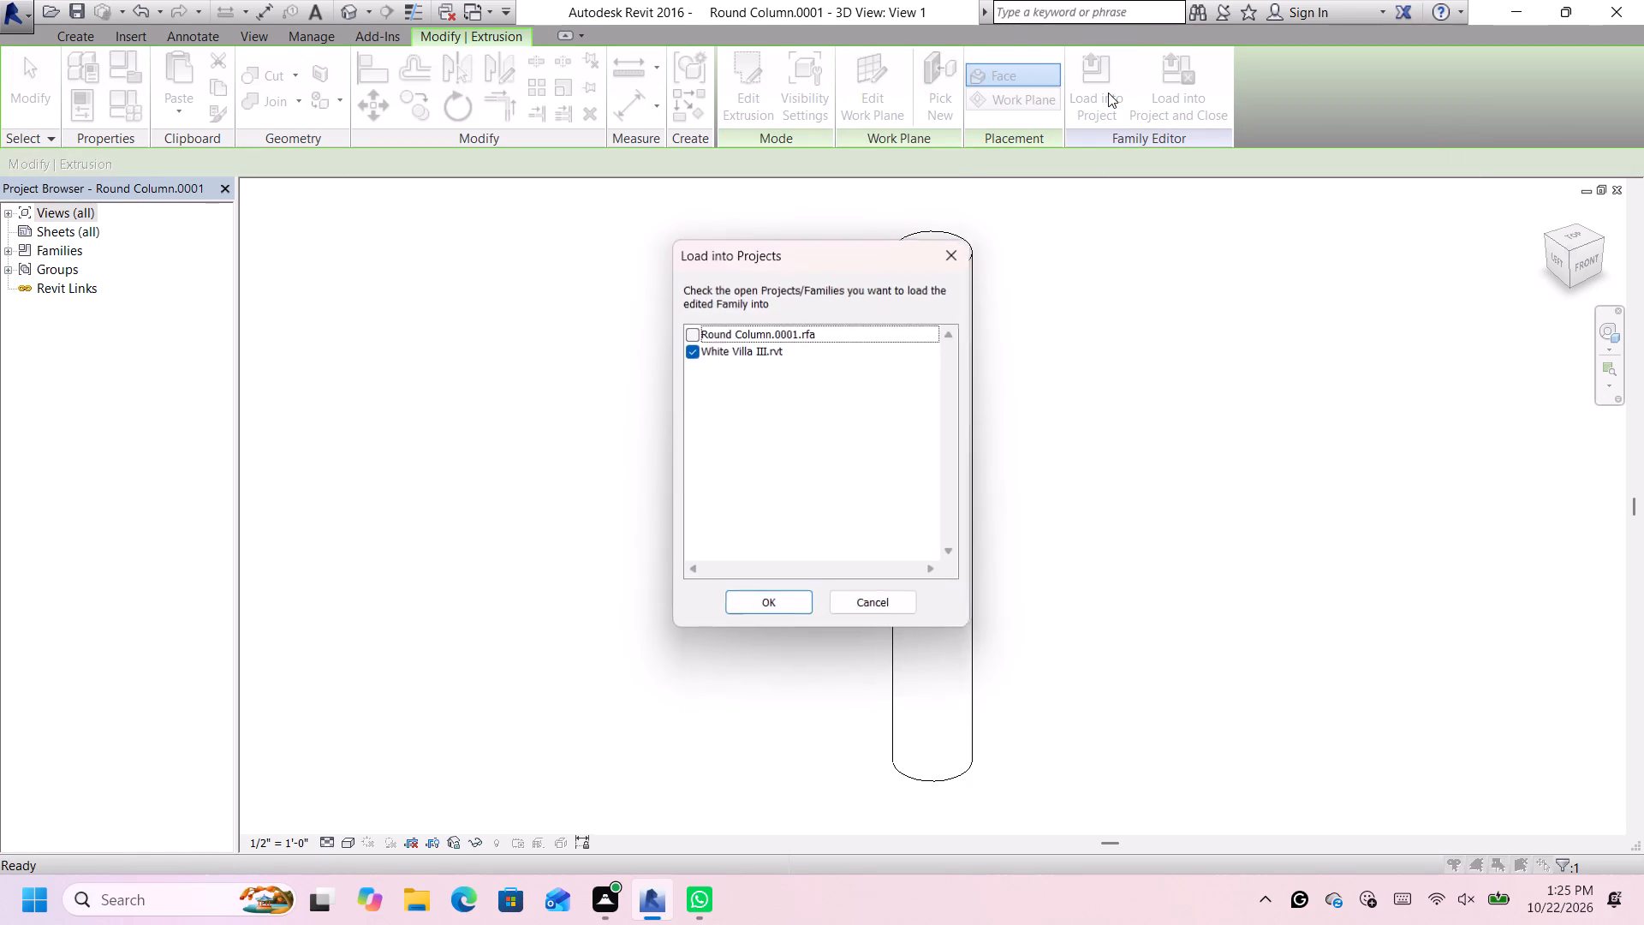
left_click(773, 601)
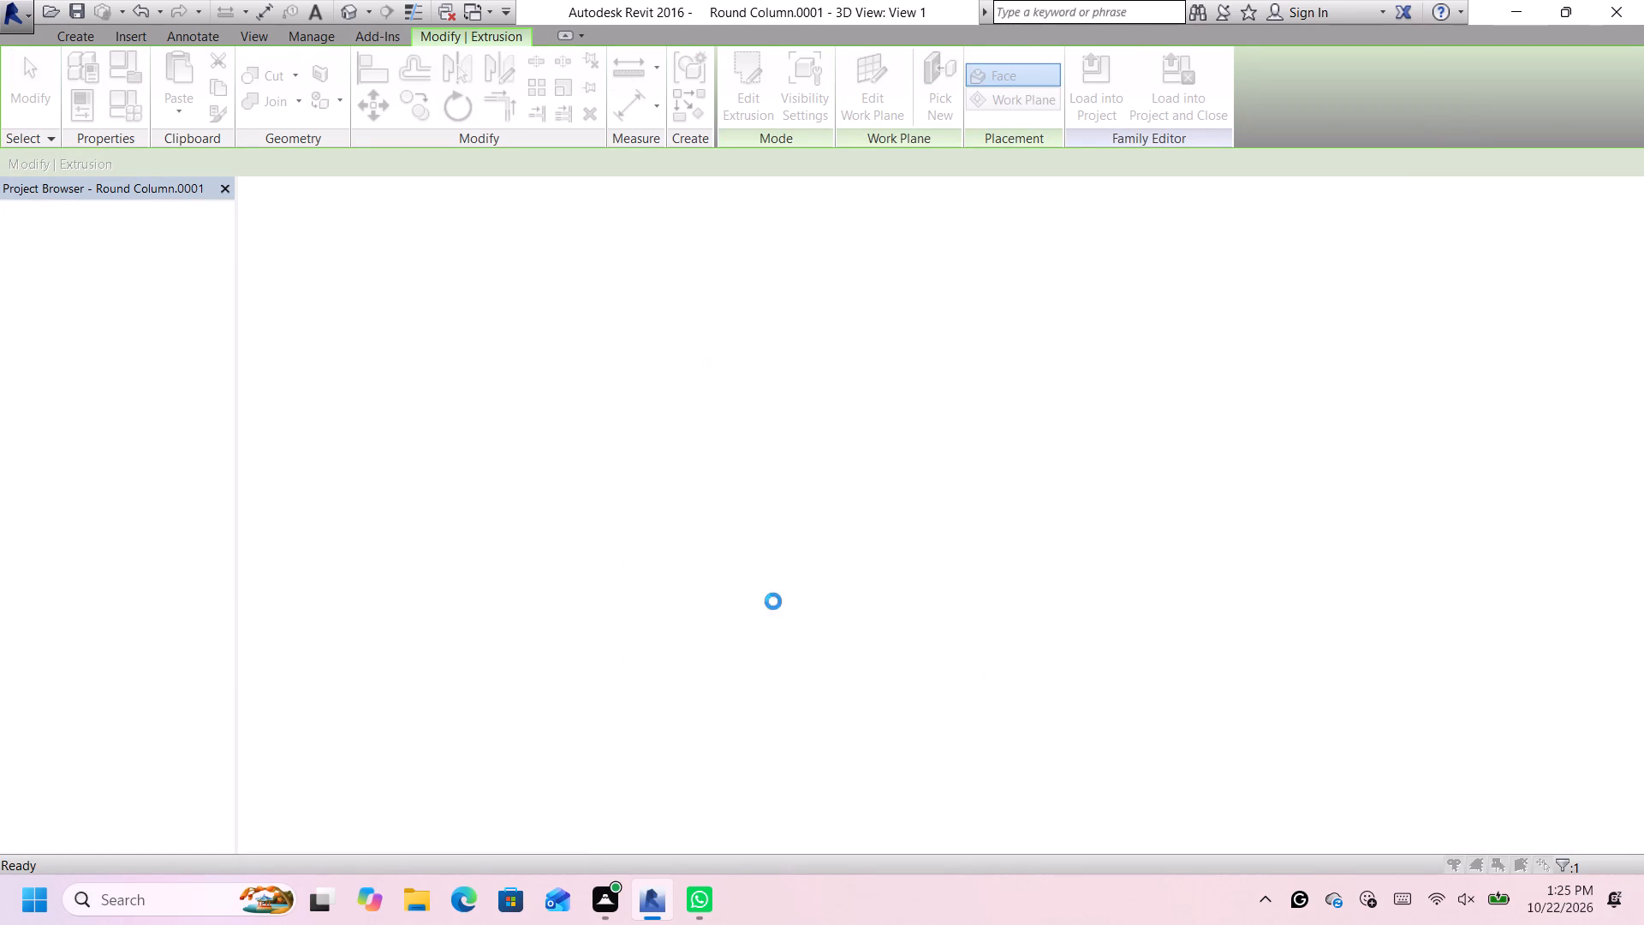
left_click(870, 397)
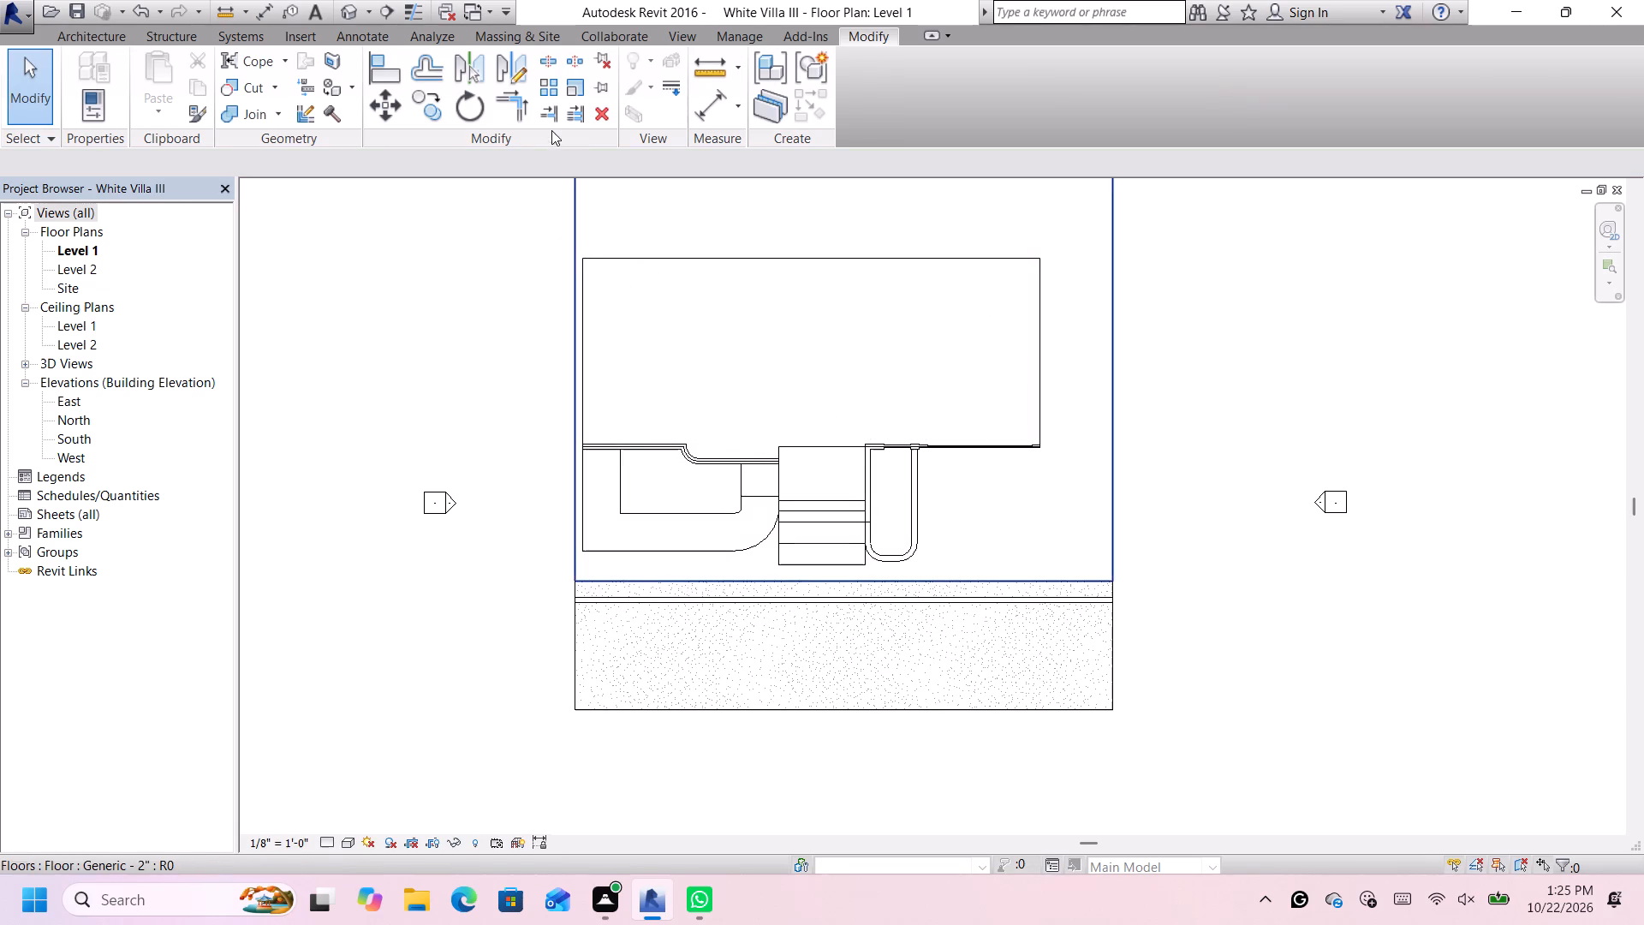
In a corner isometric 3D view, inspect the properties and Base Offset of the round column beside the curved arch.
left_click(354, 14)
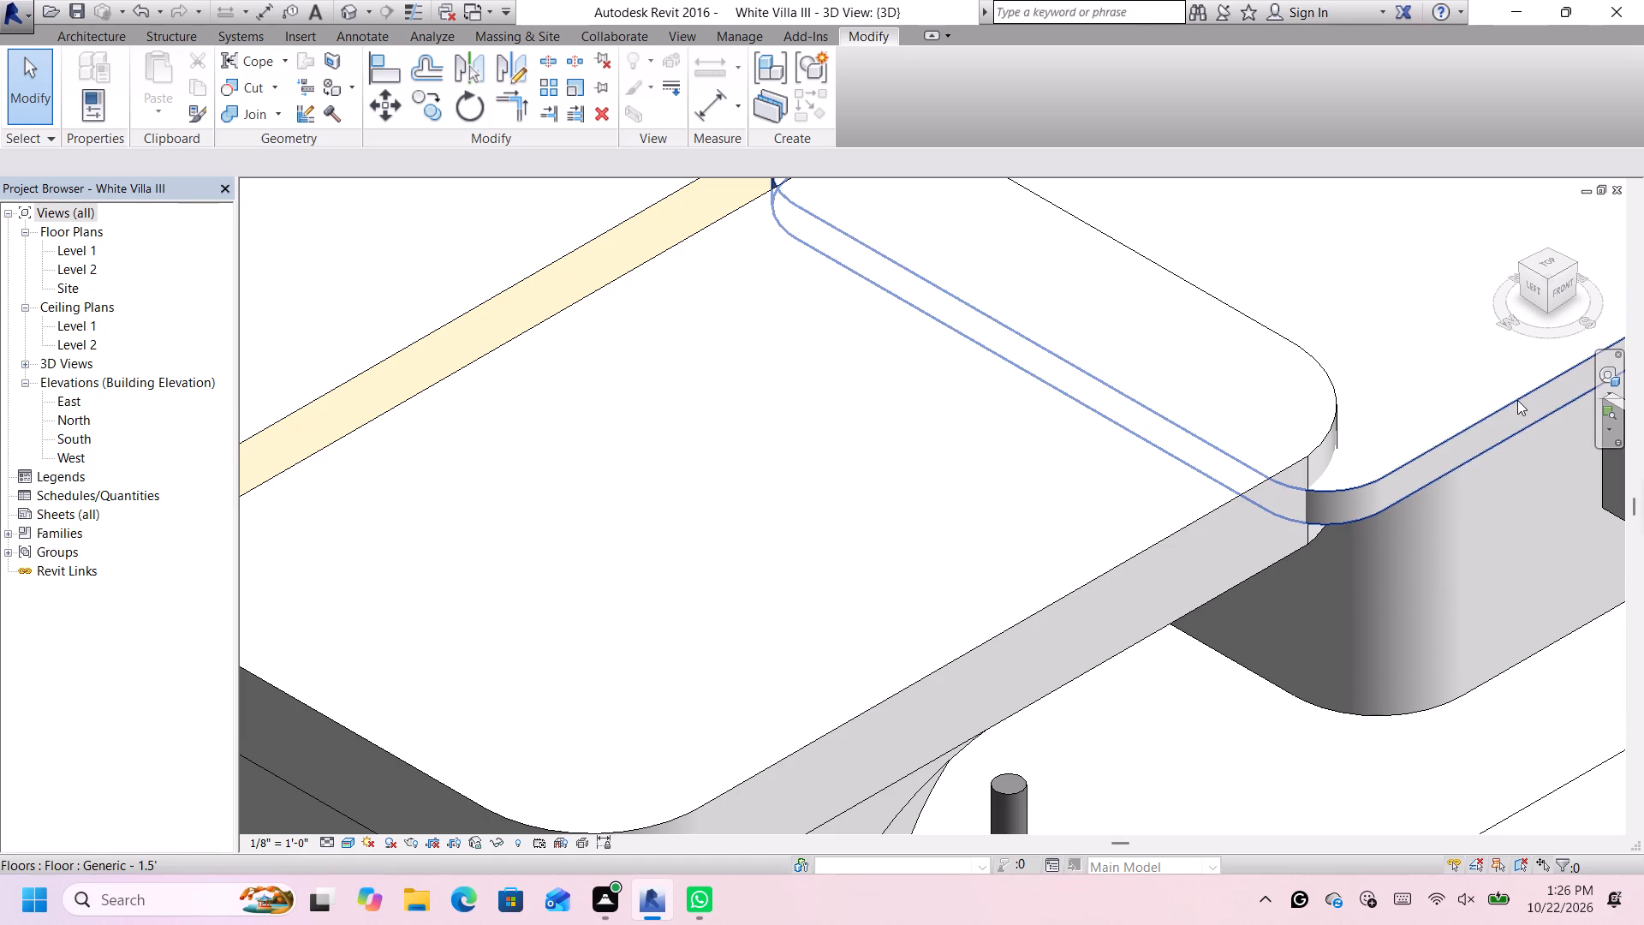
scroll(1397, 450, "down", 13, "ctrl")
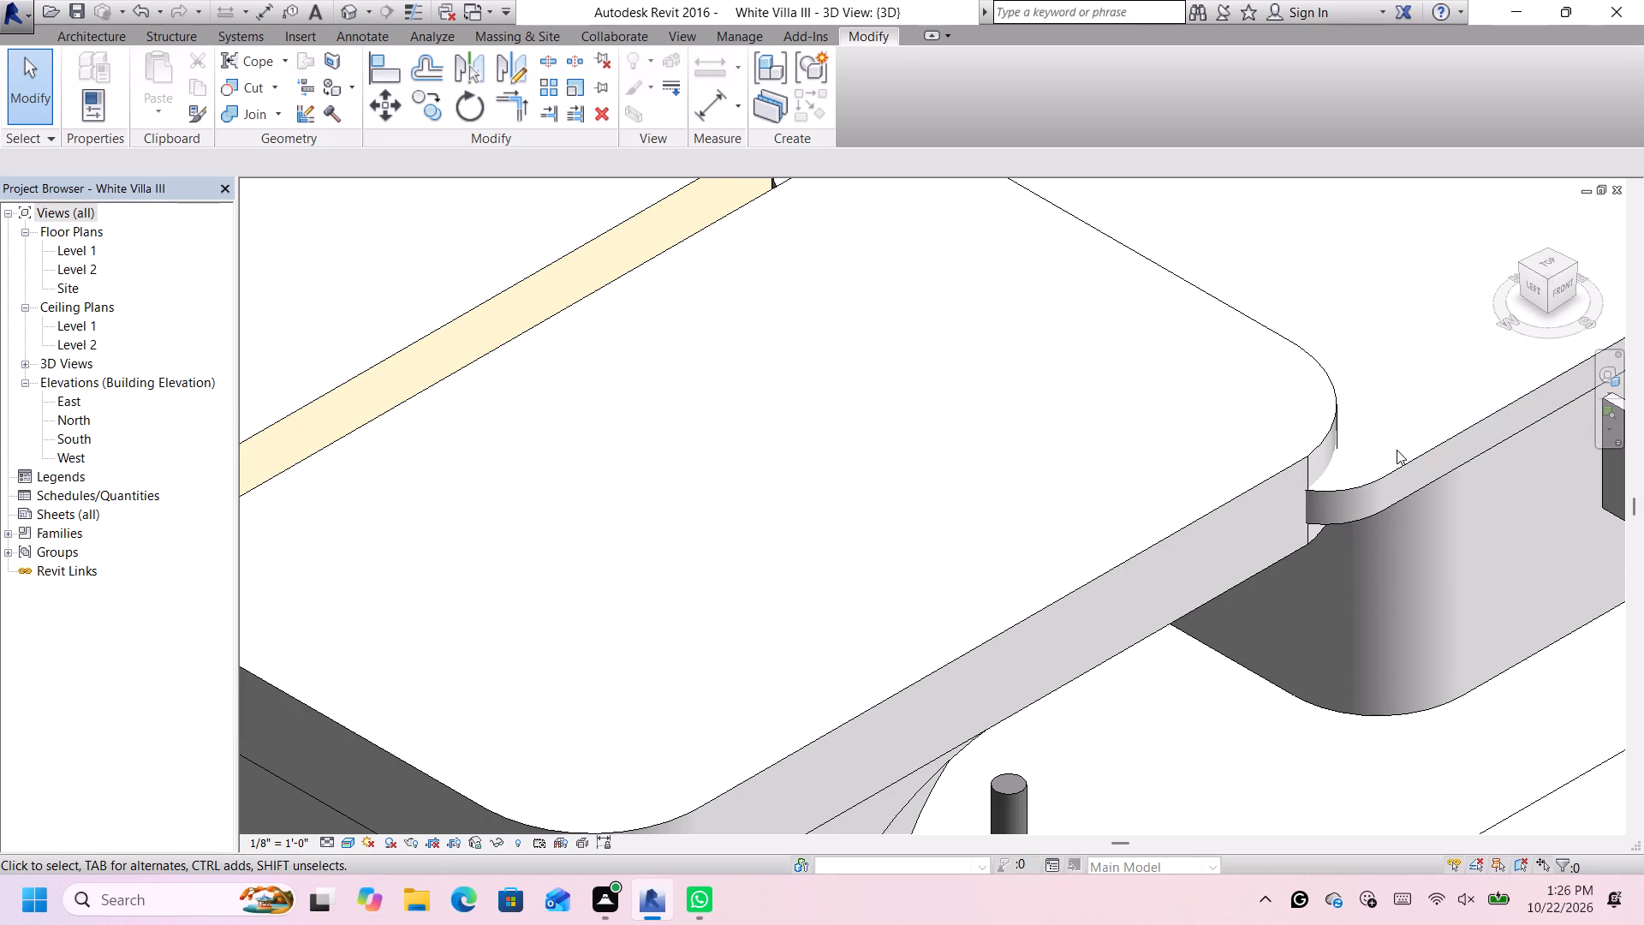
scroll(1397, 450, "down", 14, "ctrl")
left_click(1565, 279)
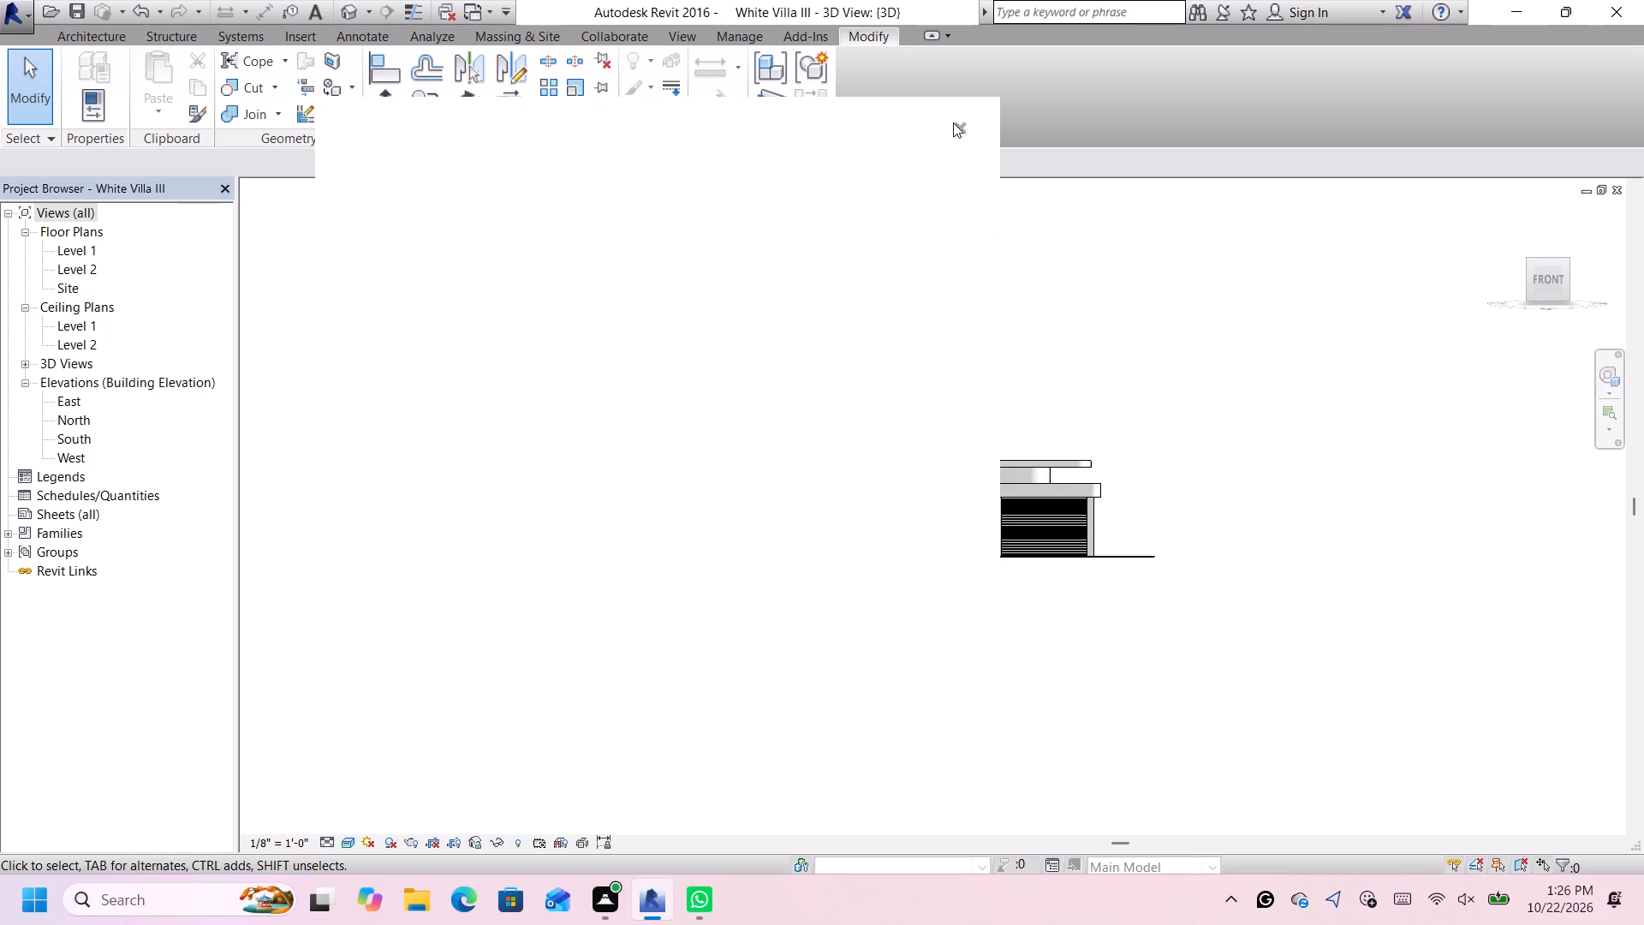
left_click(953, 118)
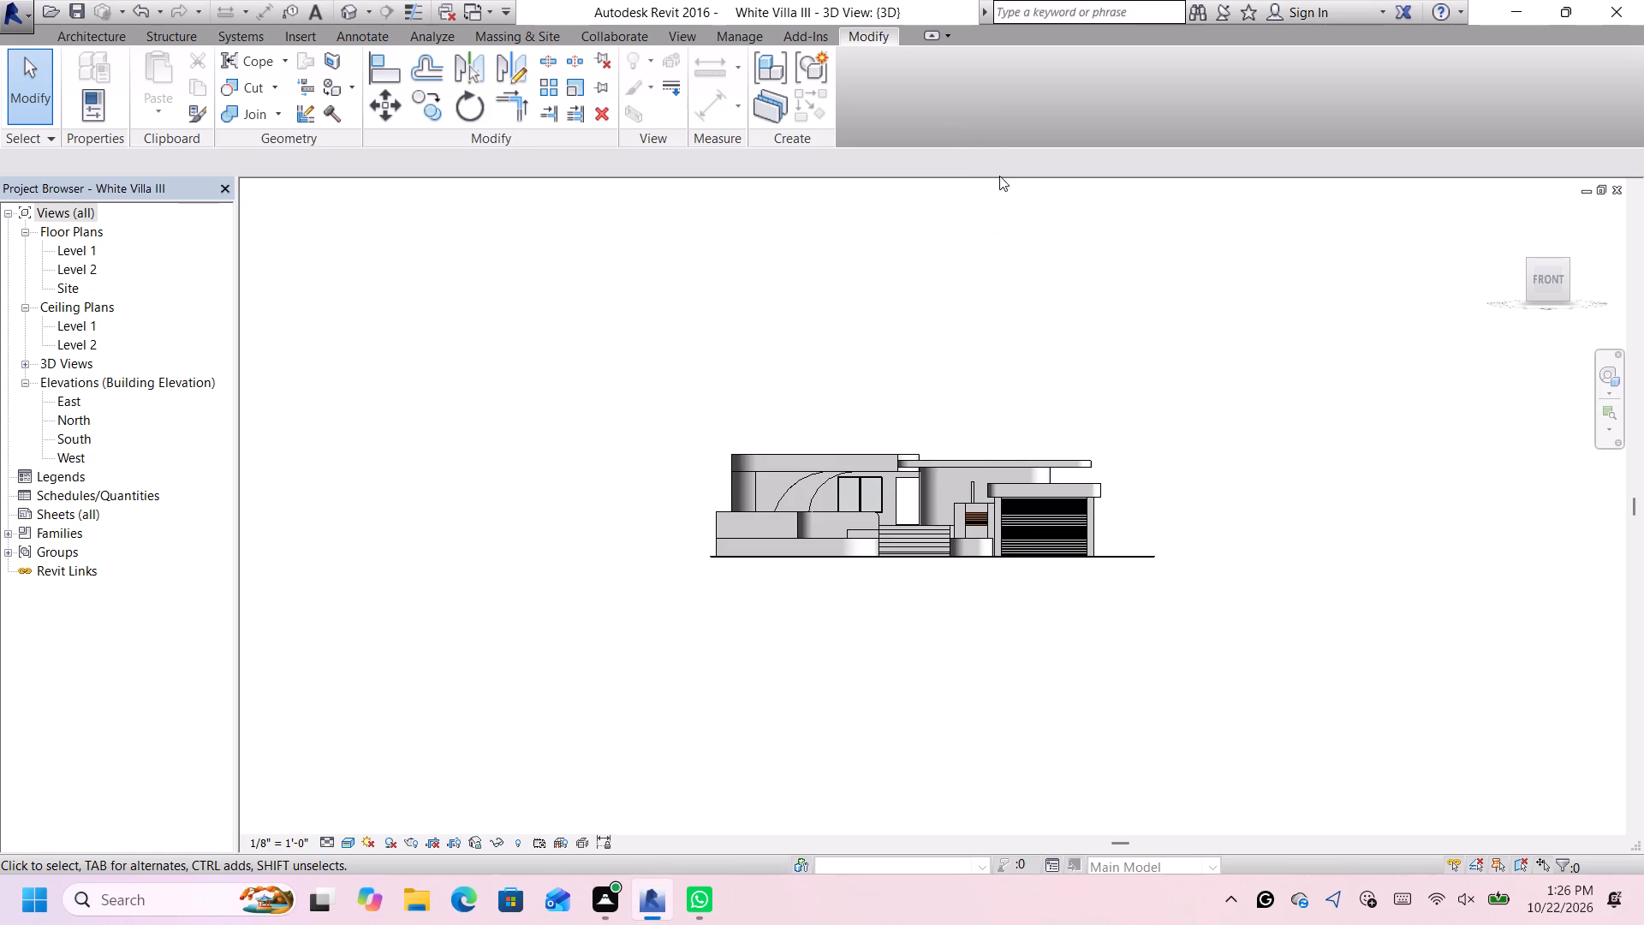
left_click(1530, 260)
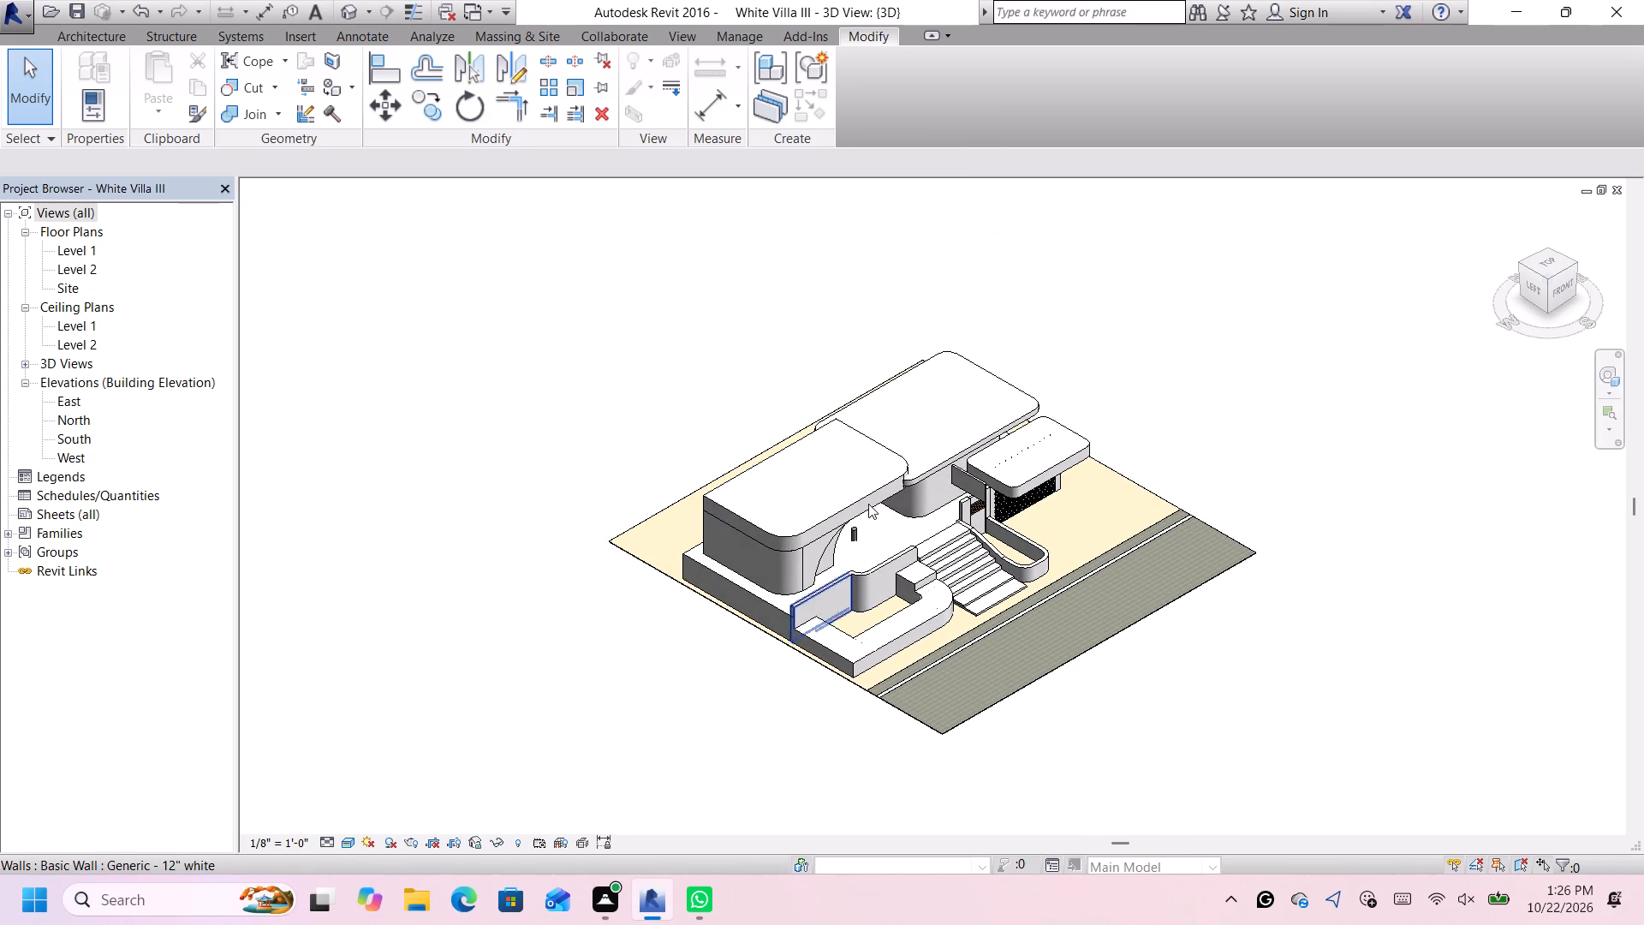
left_click(852, 536)
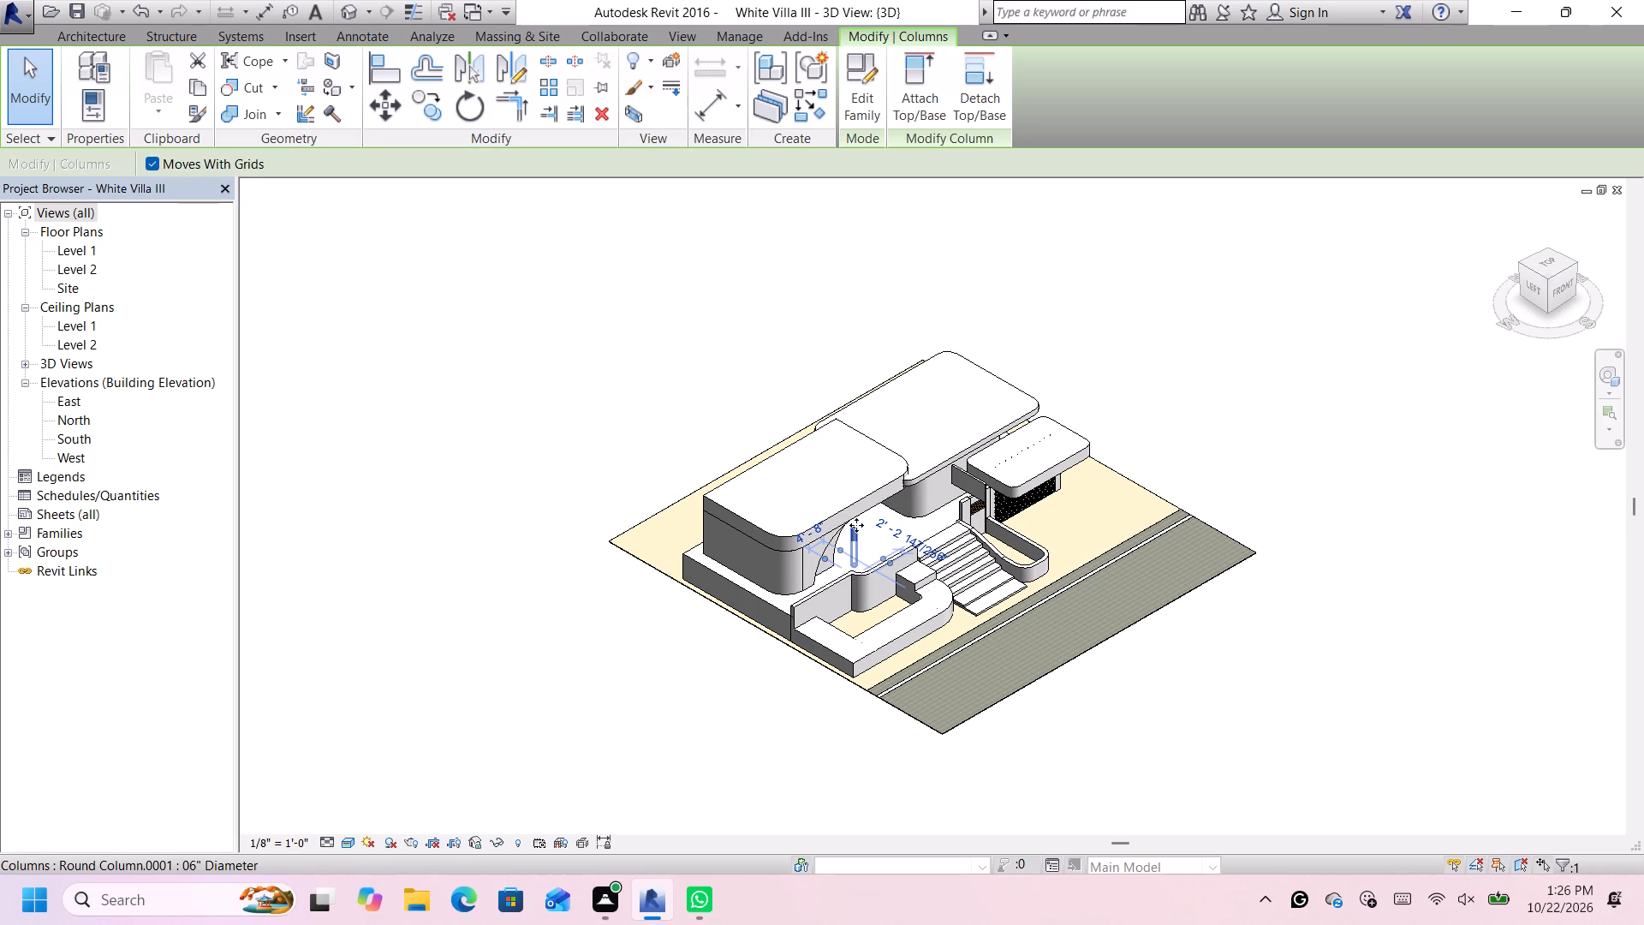
right_click(855, 521)
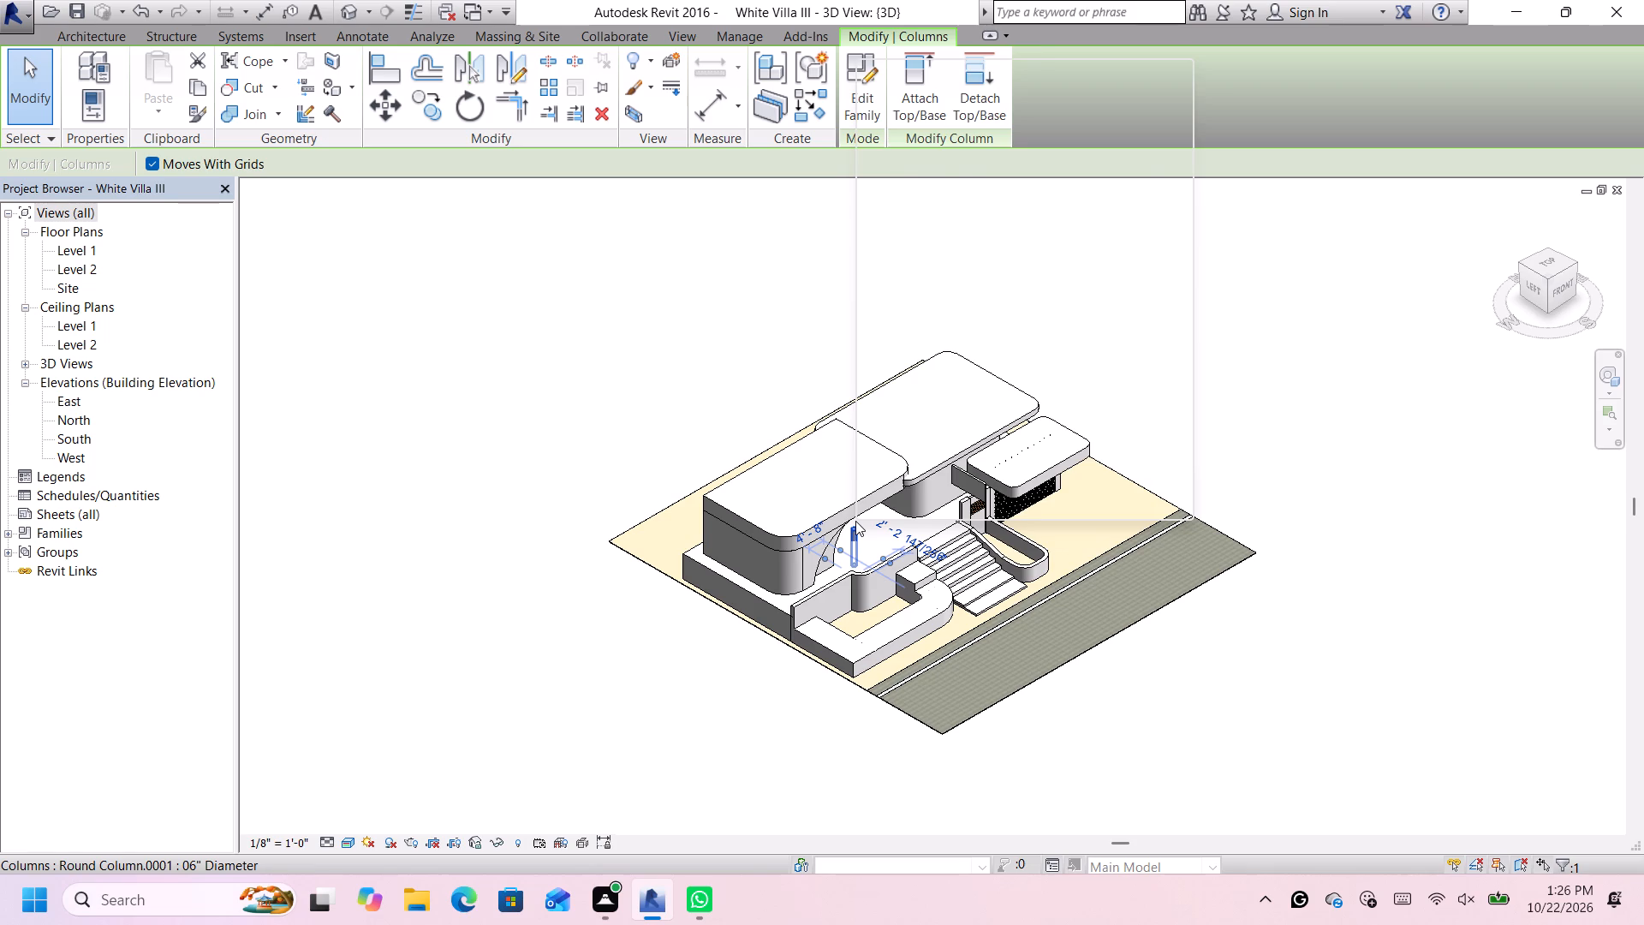
left_click(889, 510)
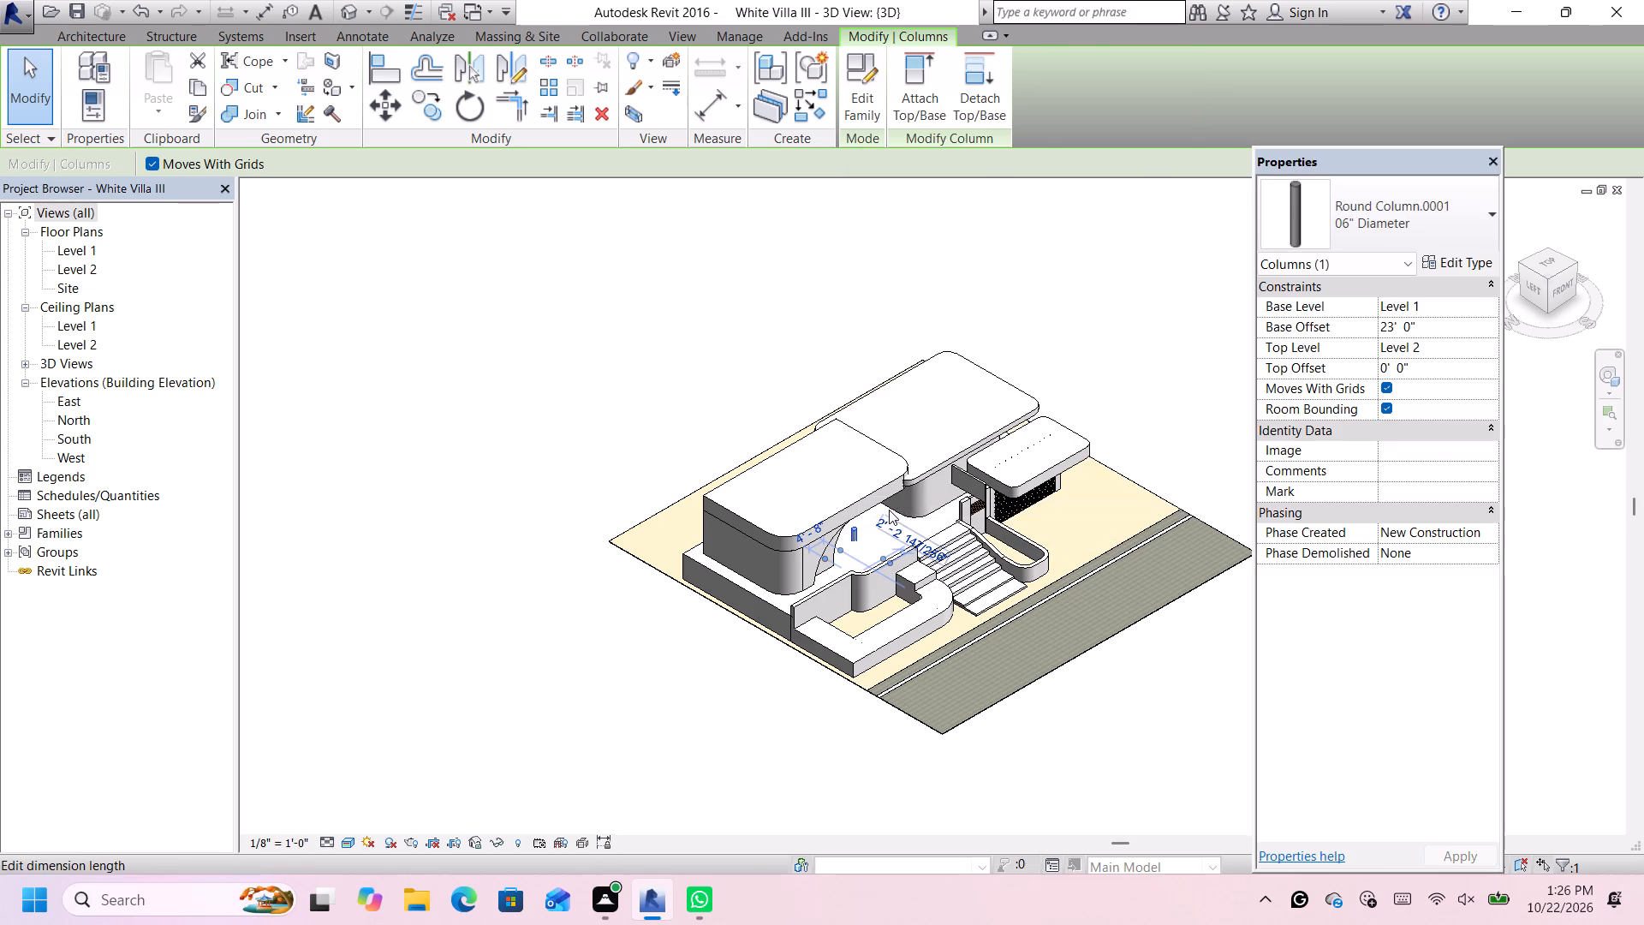
left_click(1428, 331)
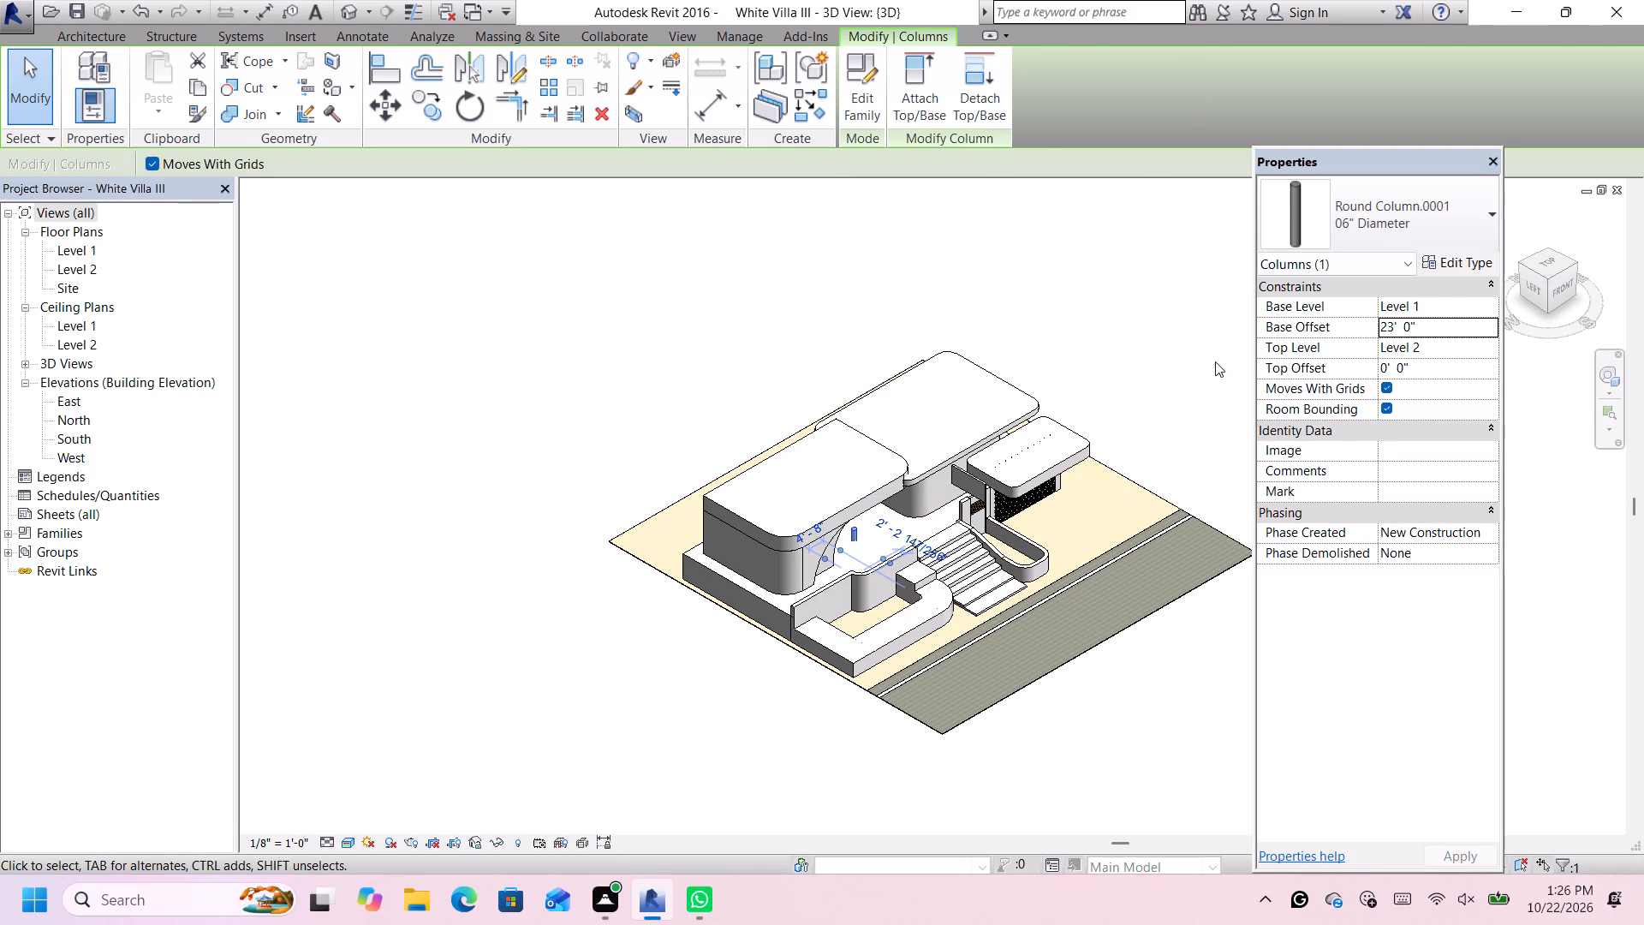
key("Return")
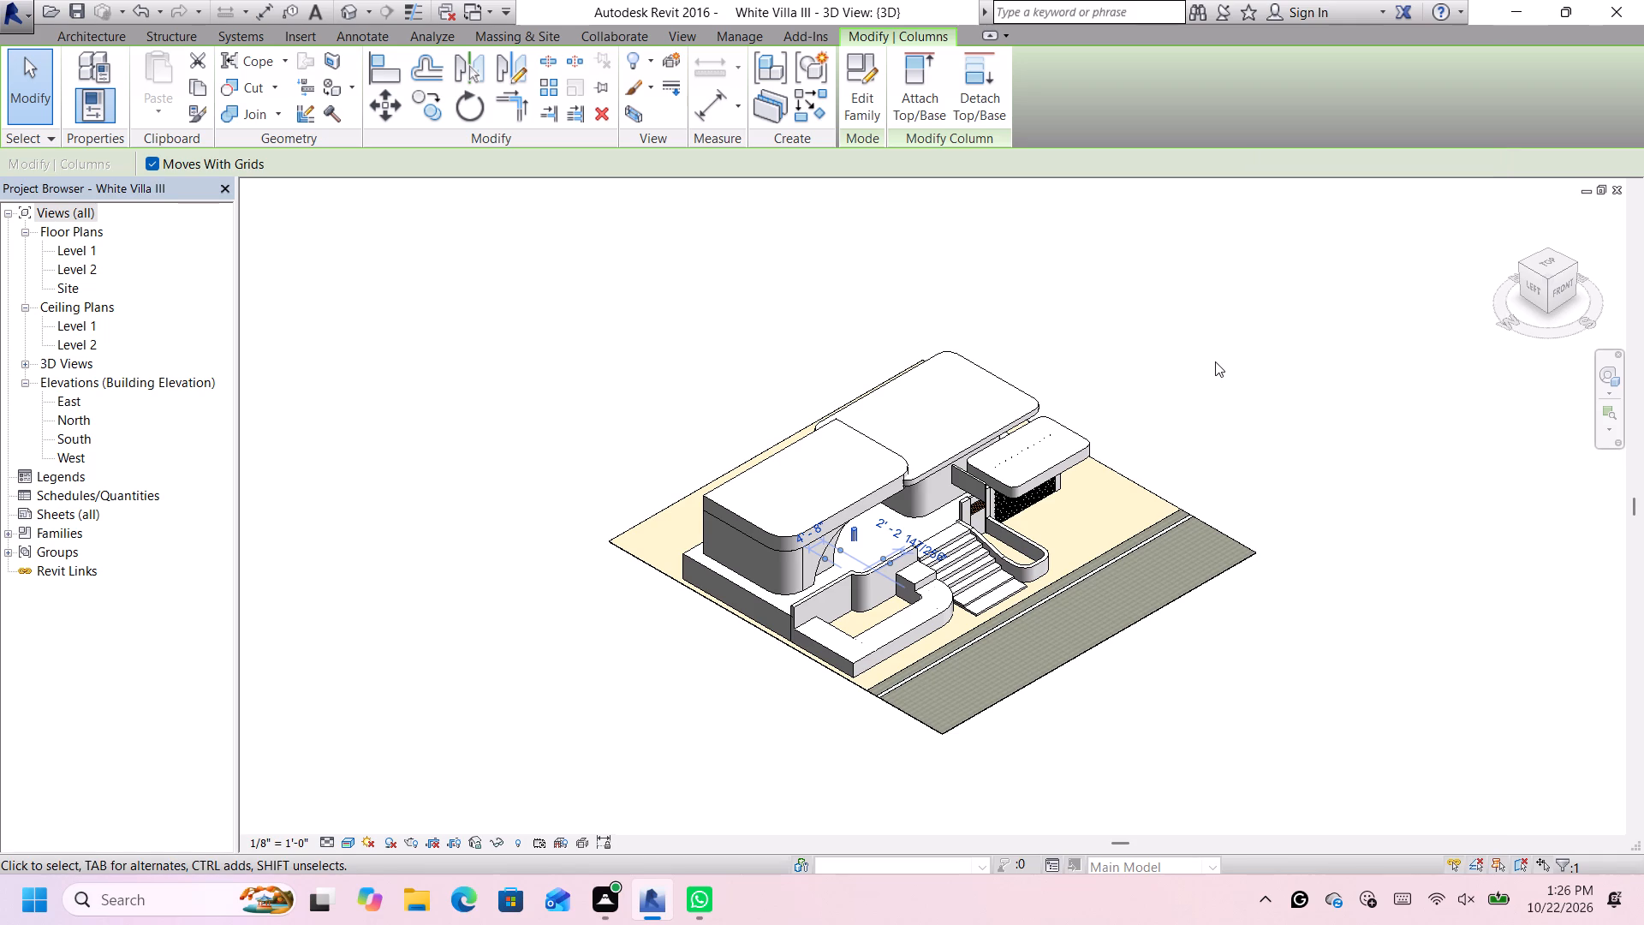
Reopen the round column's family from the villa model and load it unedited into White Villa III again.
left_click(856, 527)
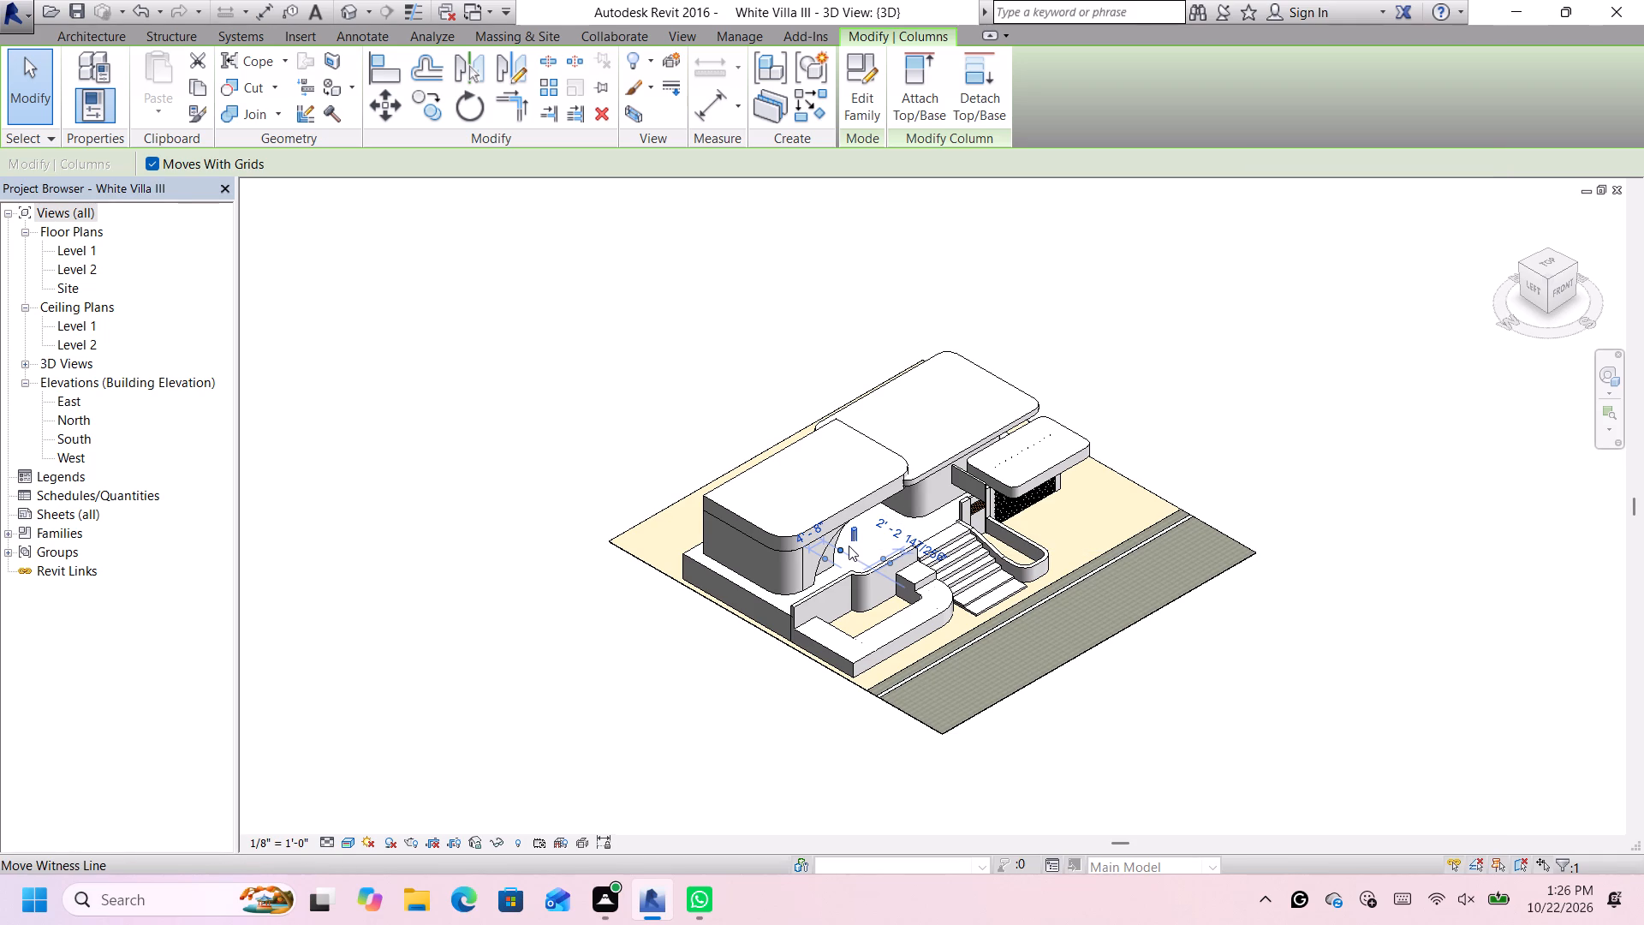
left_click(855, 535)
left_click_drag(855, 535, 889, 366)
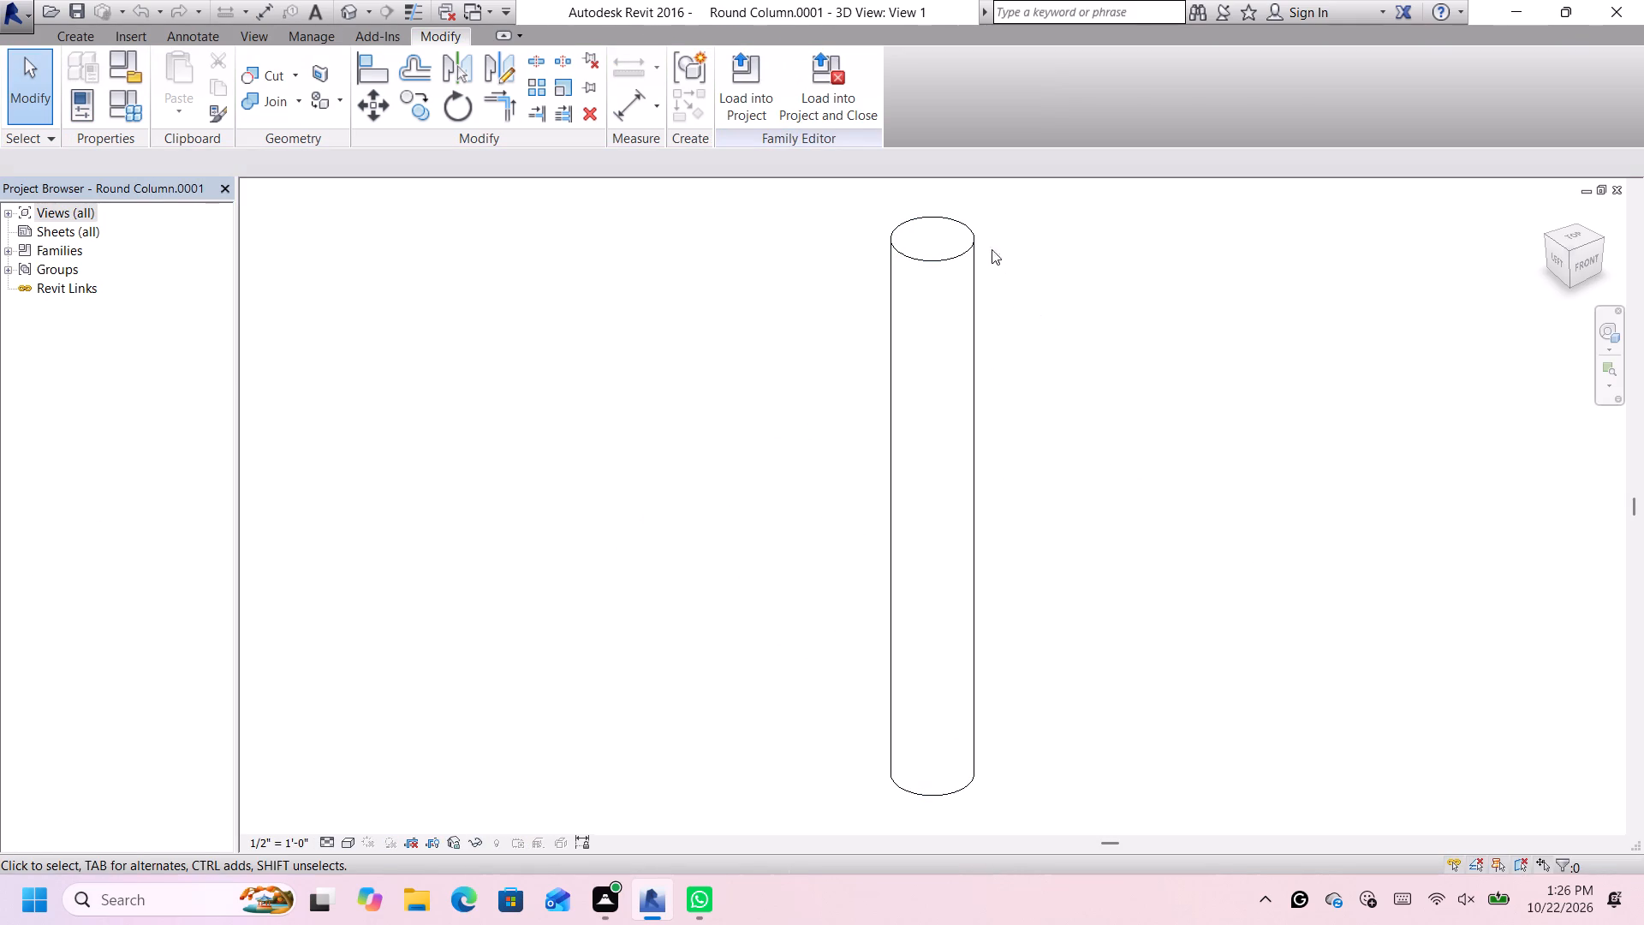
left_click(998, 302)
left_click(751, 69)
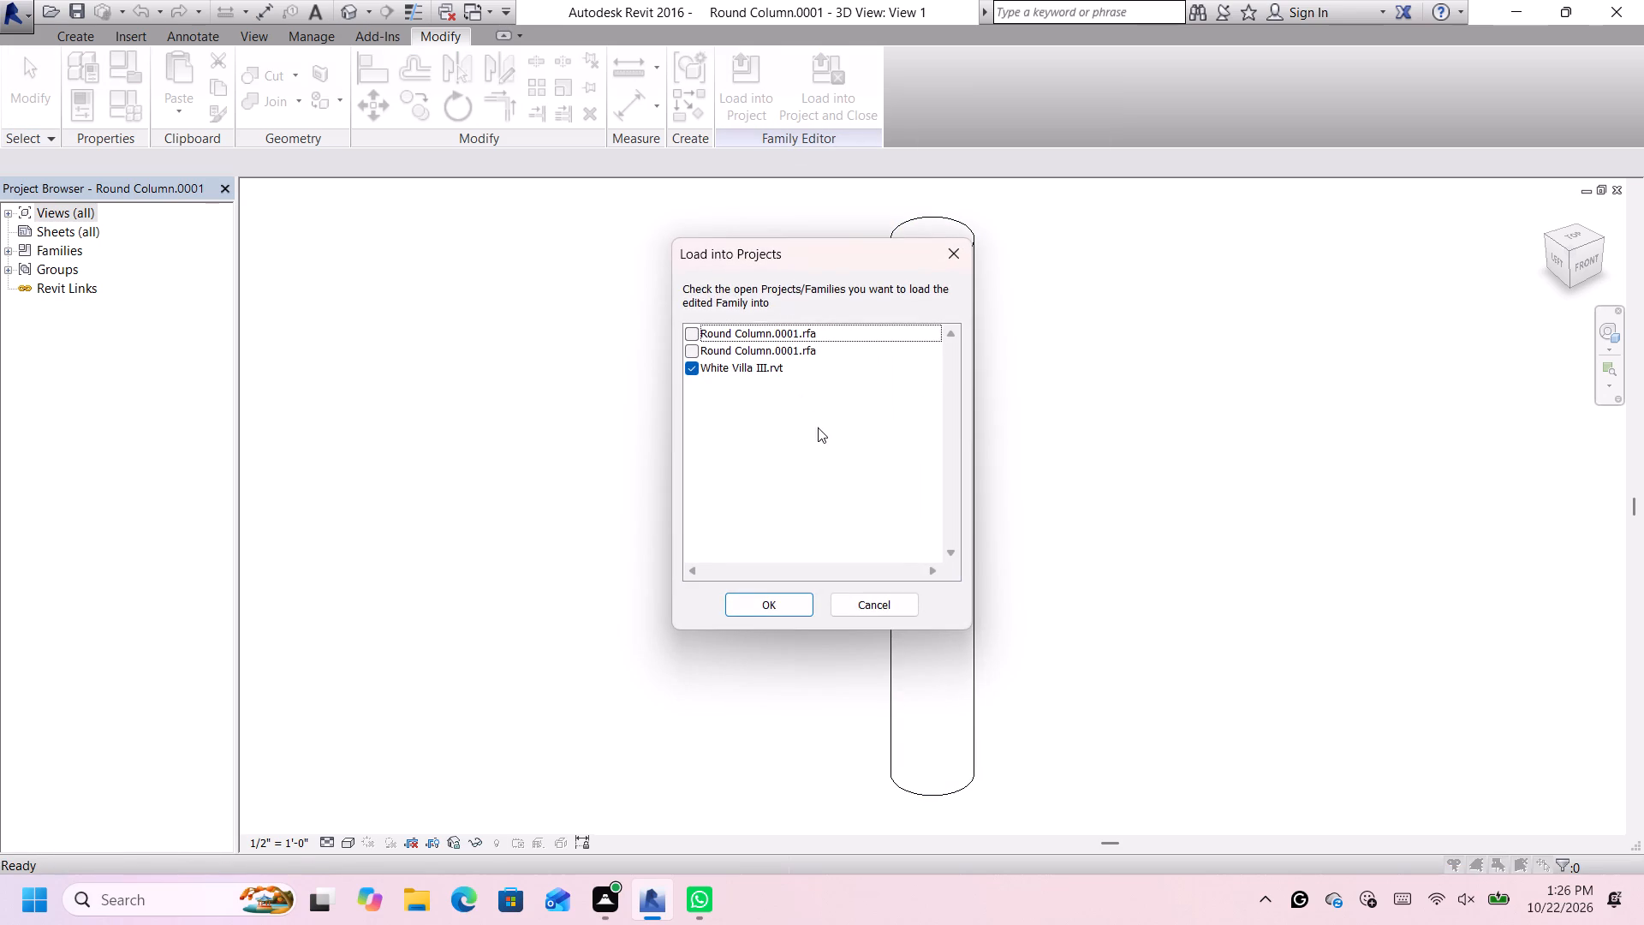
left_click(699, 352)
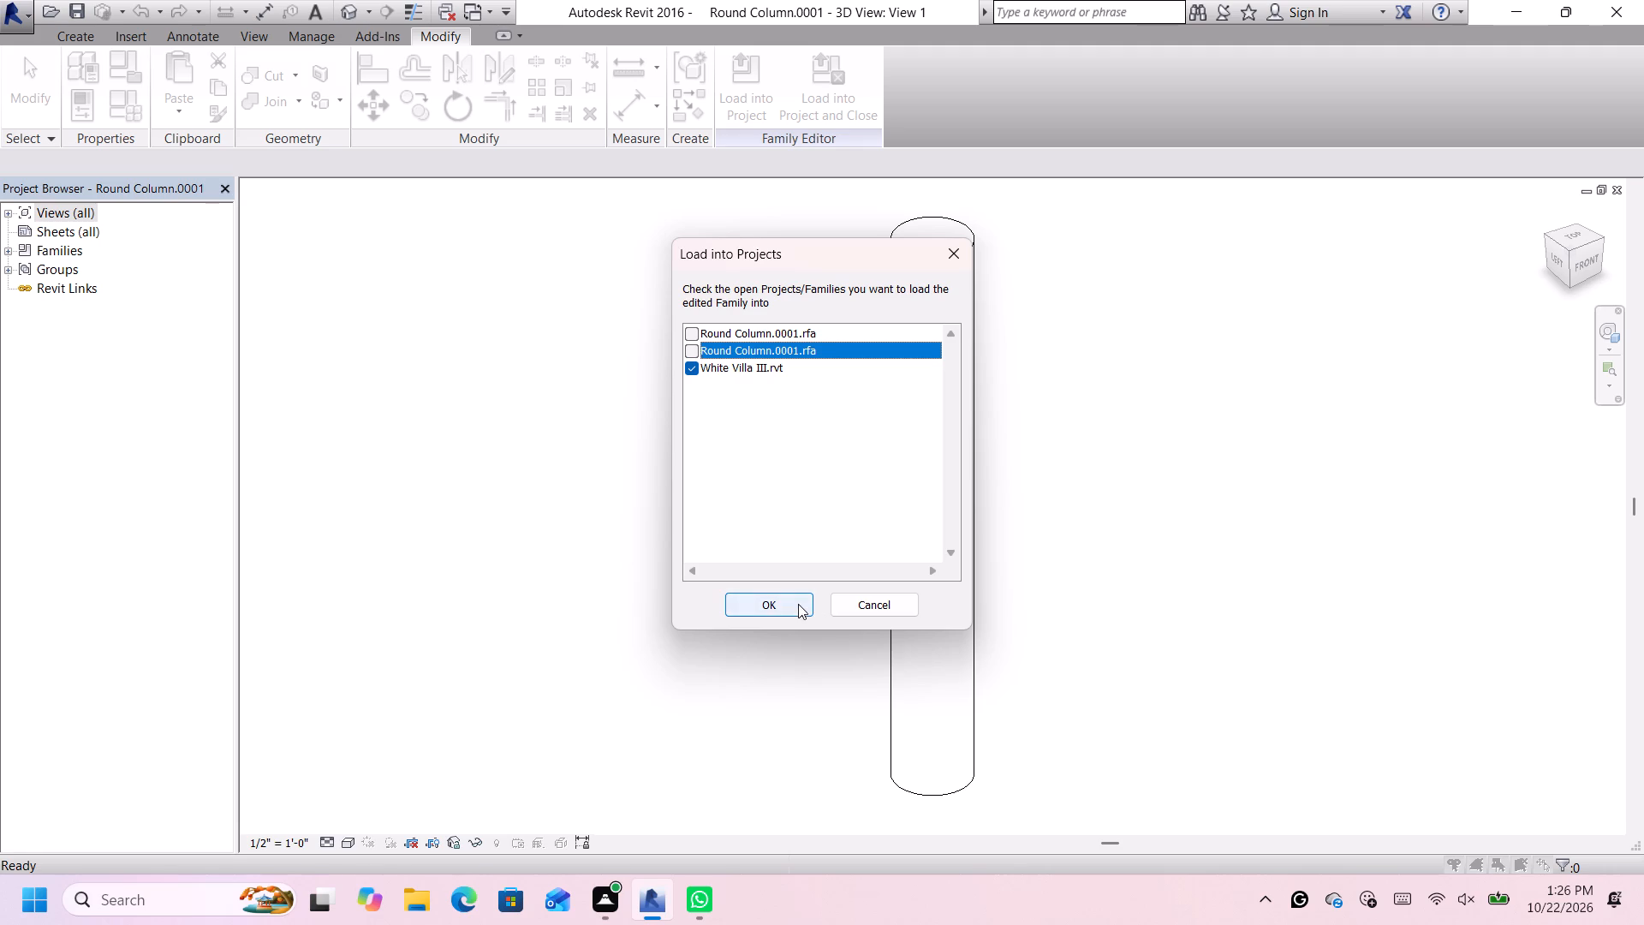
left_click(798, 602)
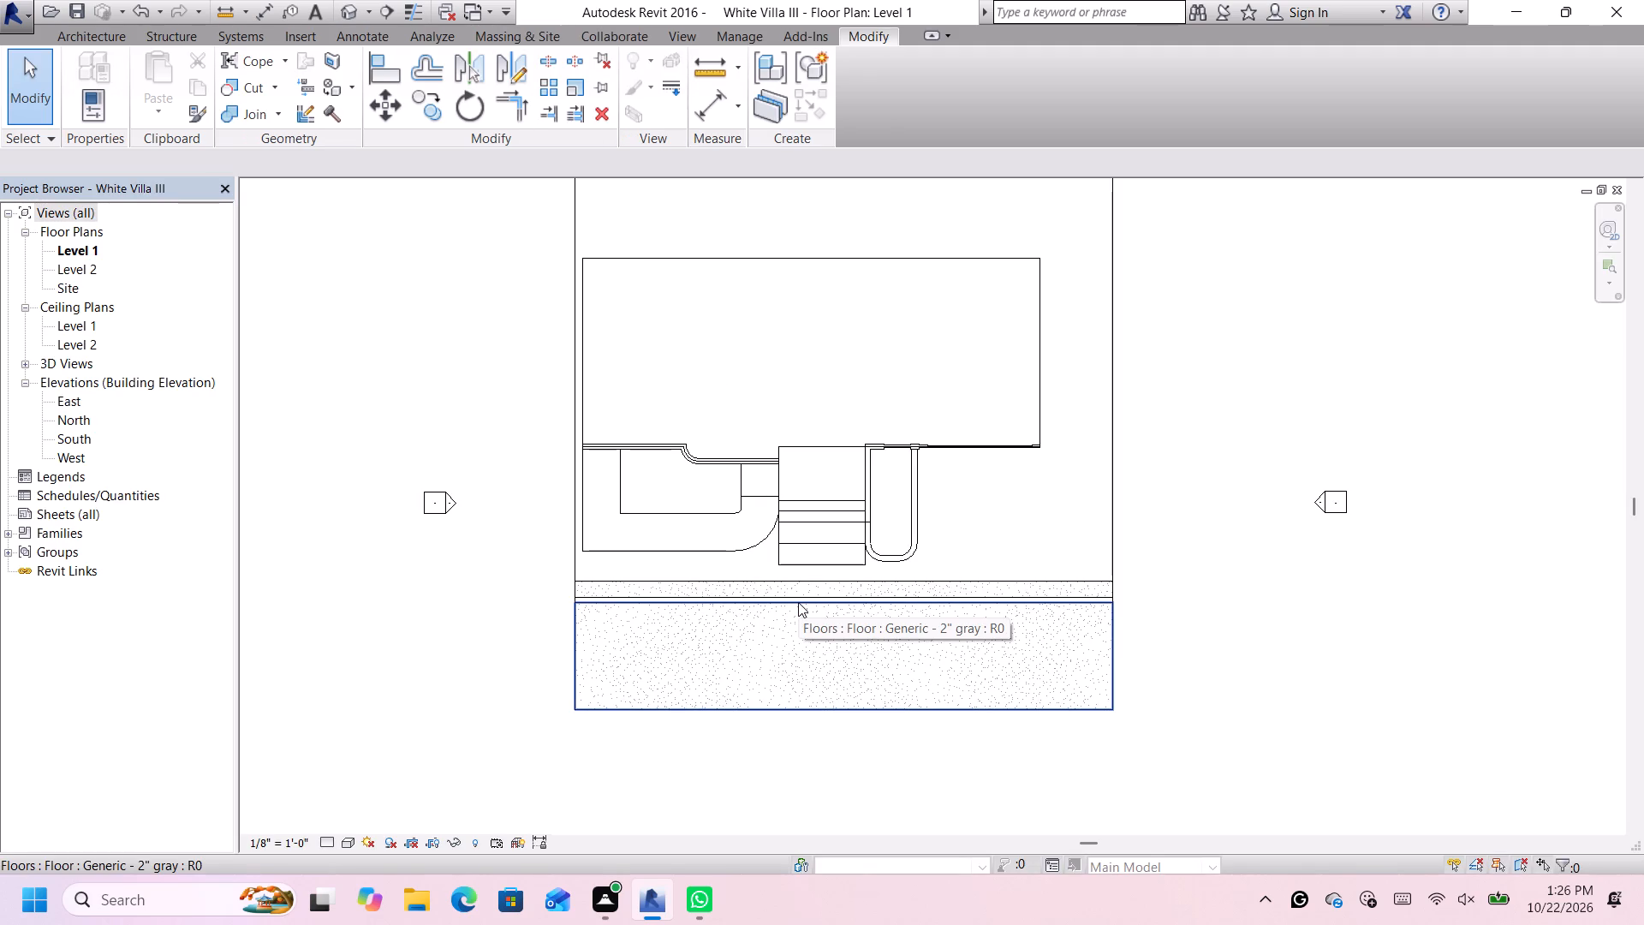
Examine the reloaded round column beside the curved arch in the 3D view.
left_click(354, 0)
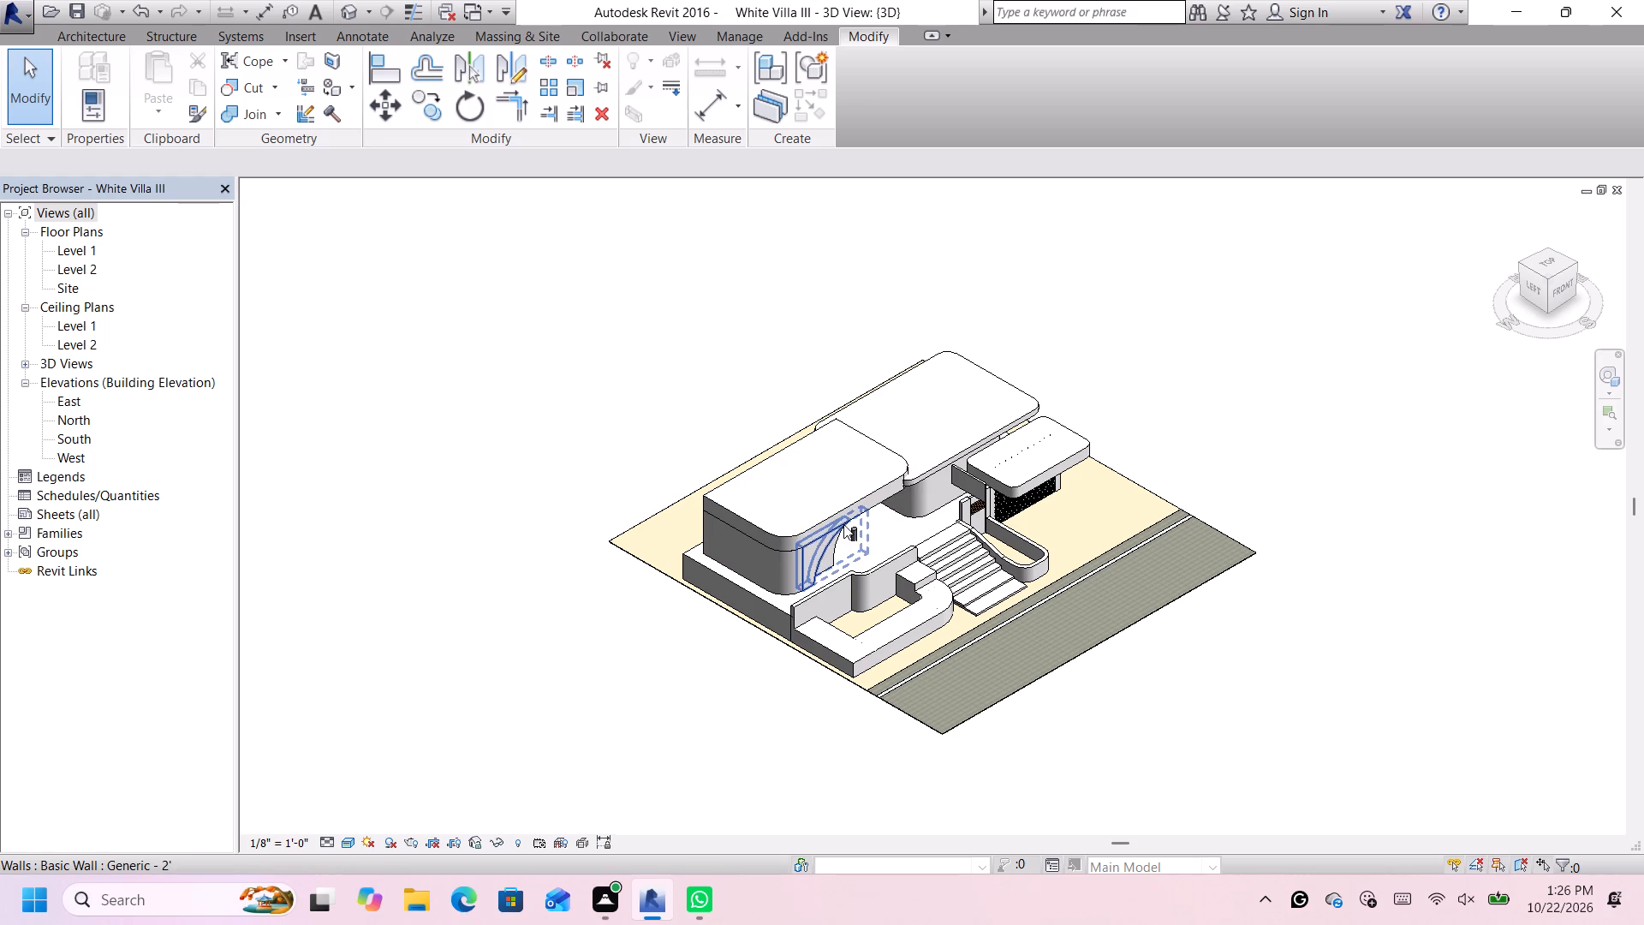
scroll(1021, 430, "up", 6, "ctrl")
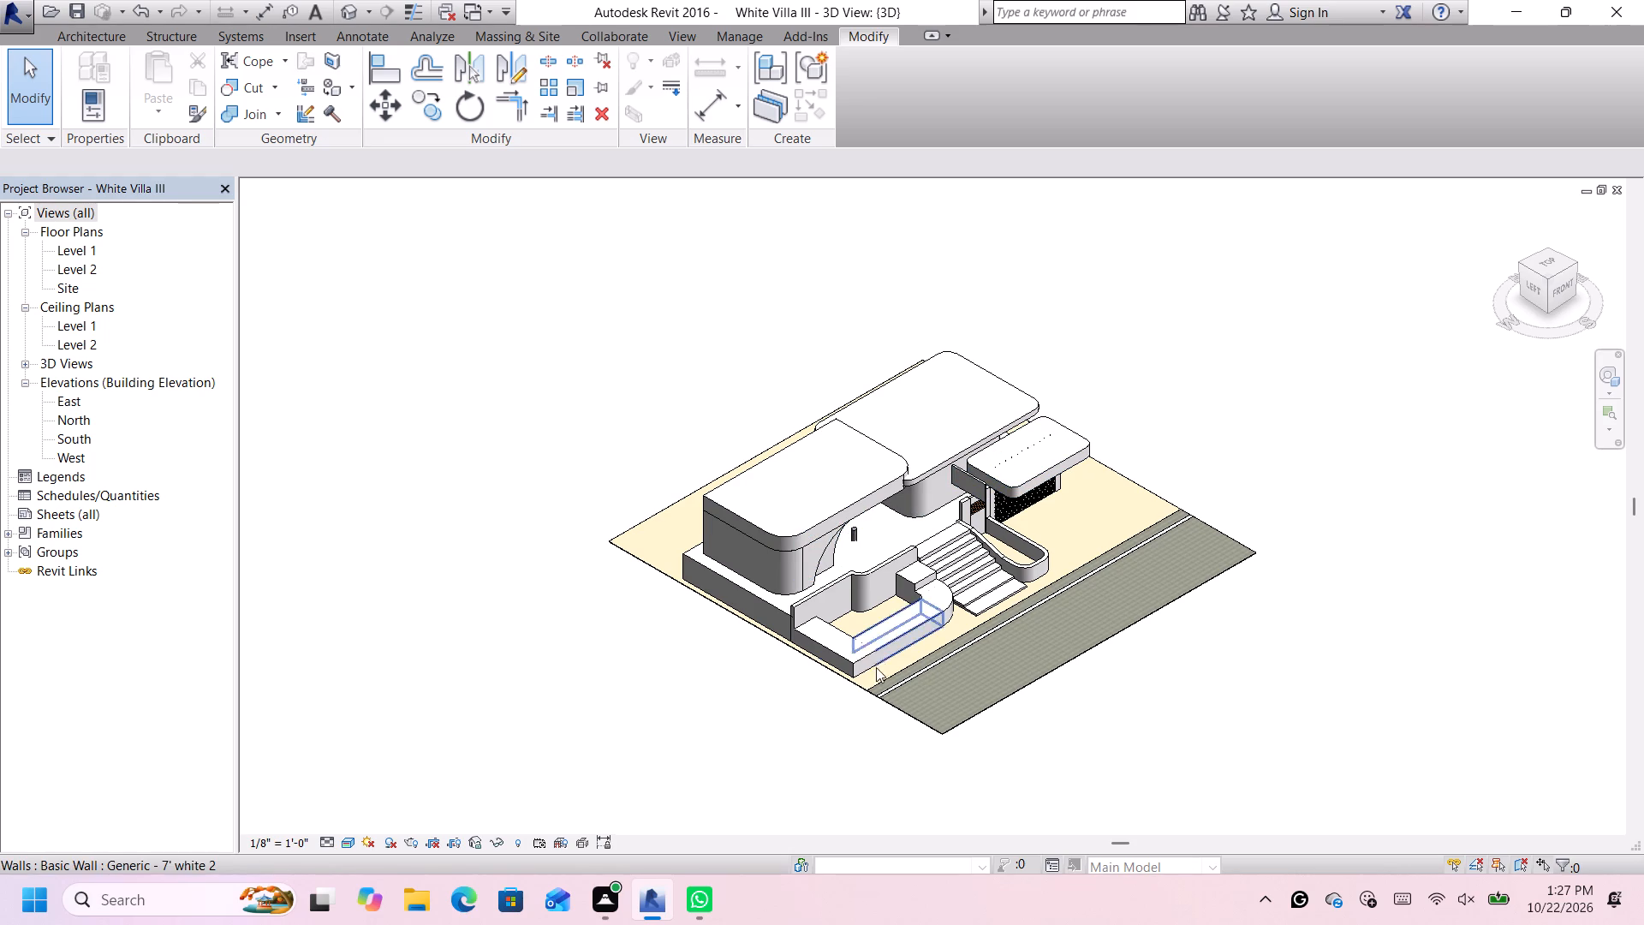
scroll(894, 580, "down", 1, "ctrl")
scroll(894, 580, "up", 19, "ctrl")
scroll(894, 580, "up", 5, "ctrl")
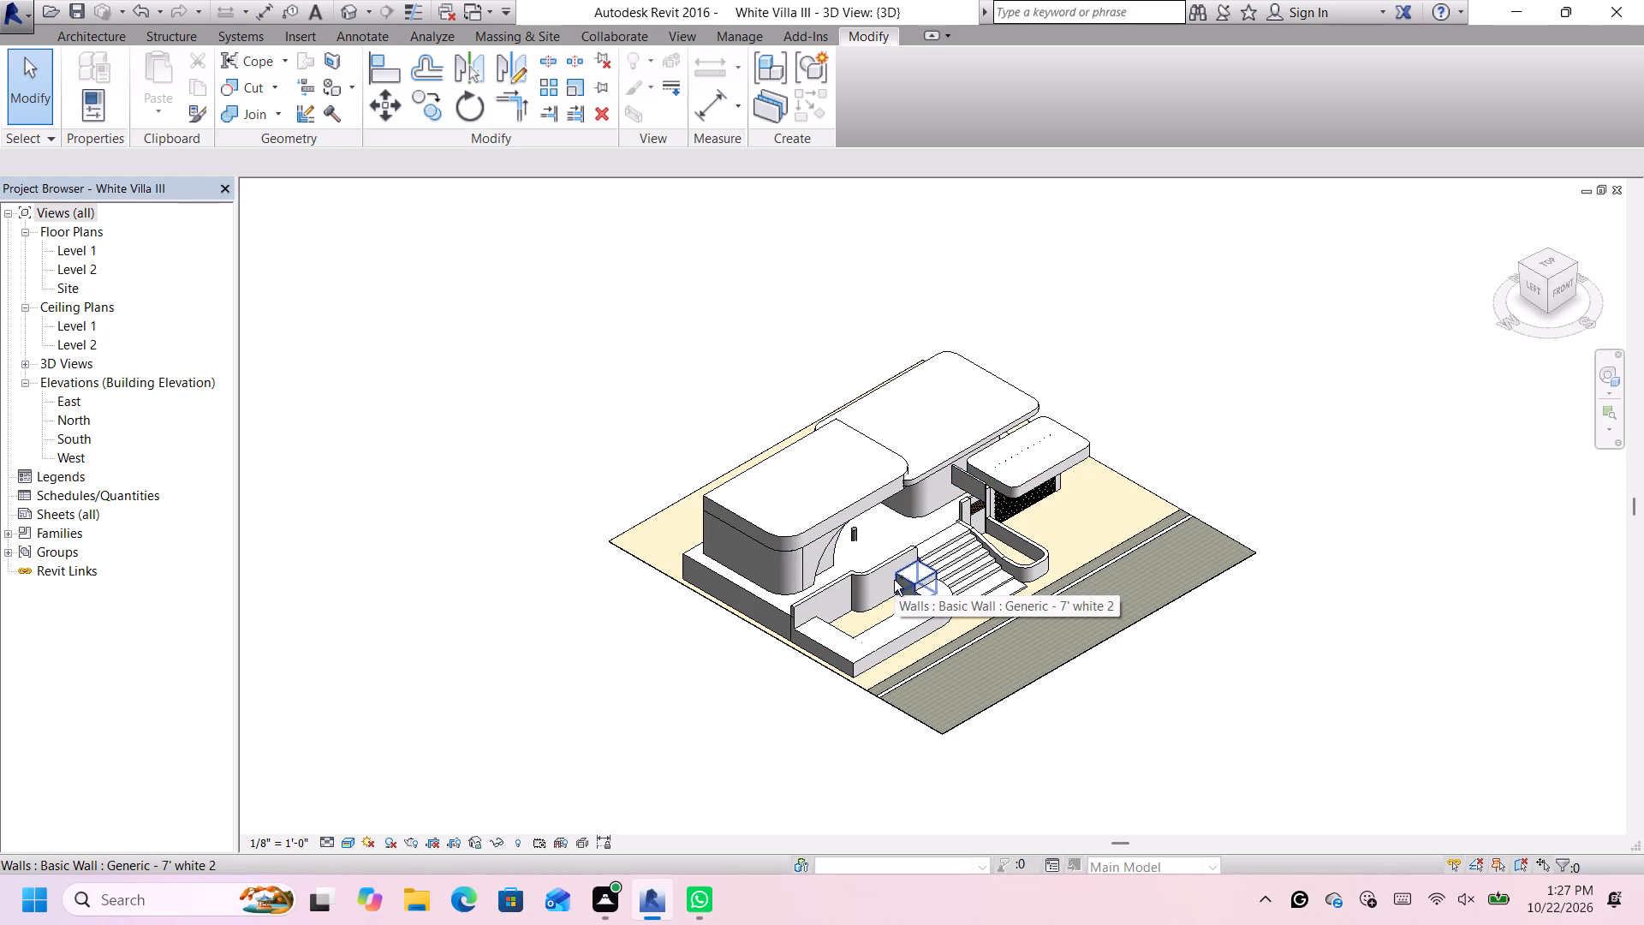
scroll(894, 580, "up", 12, "ctrl")
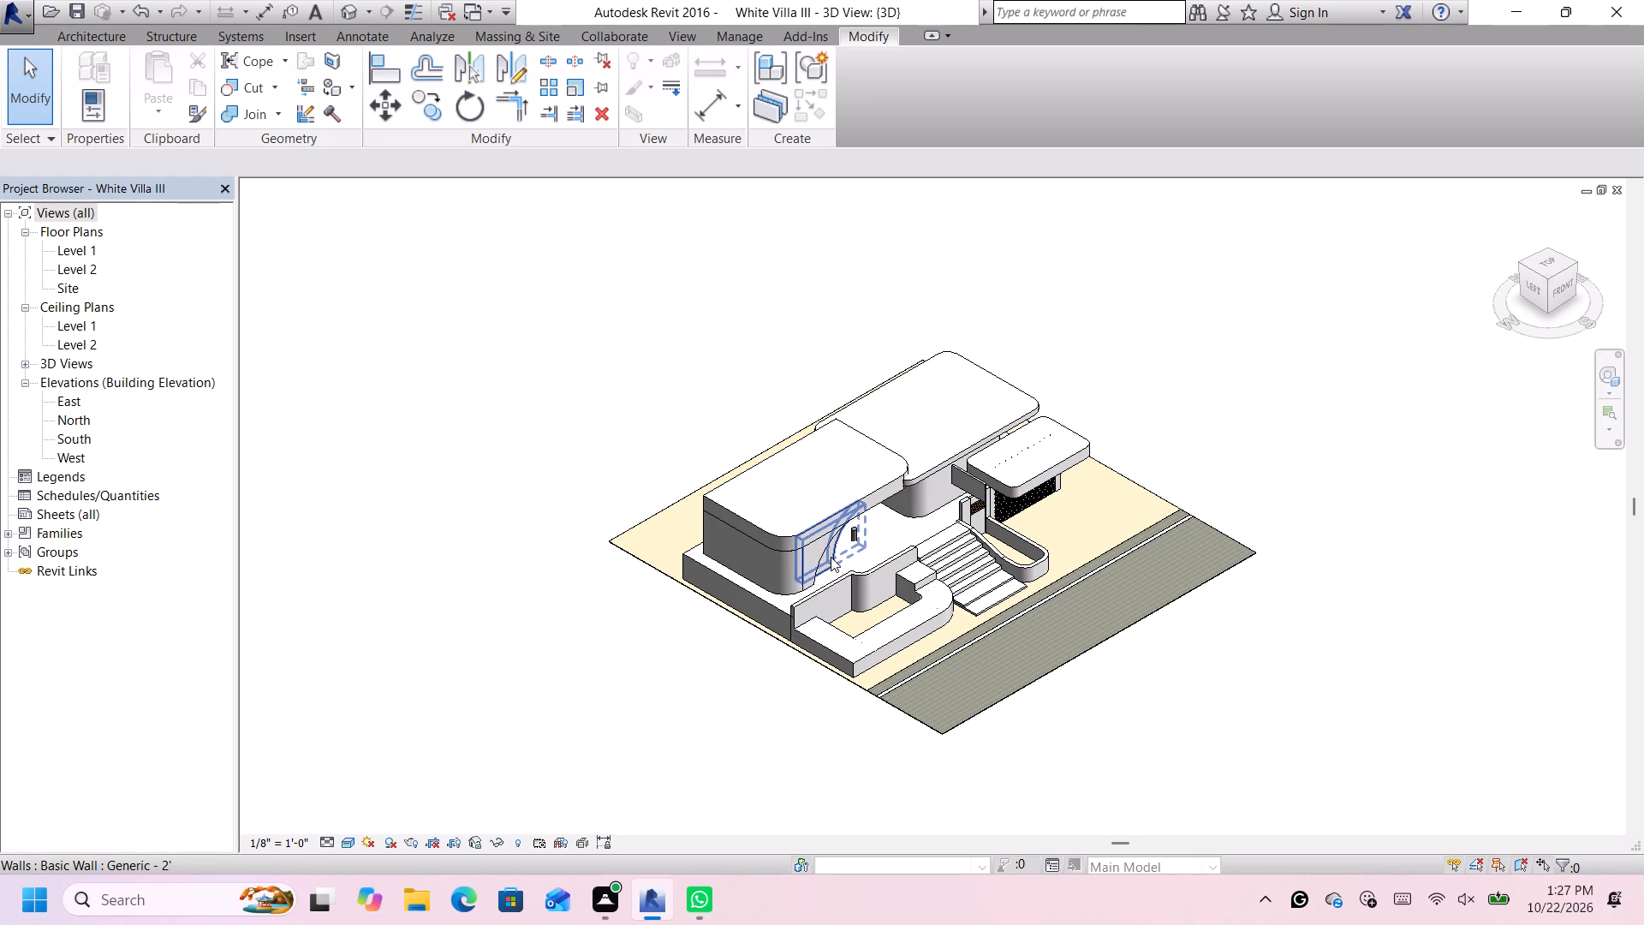
Set the Base Offset of the 06" diameter round column beside the curved arch to 30'.
scroll(831, 557, "up", 9, "ctrl")
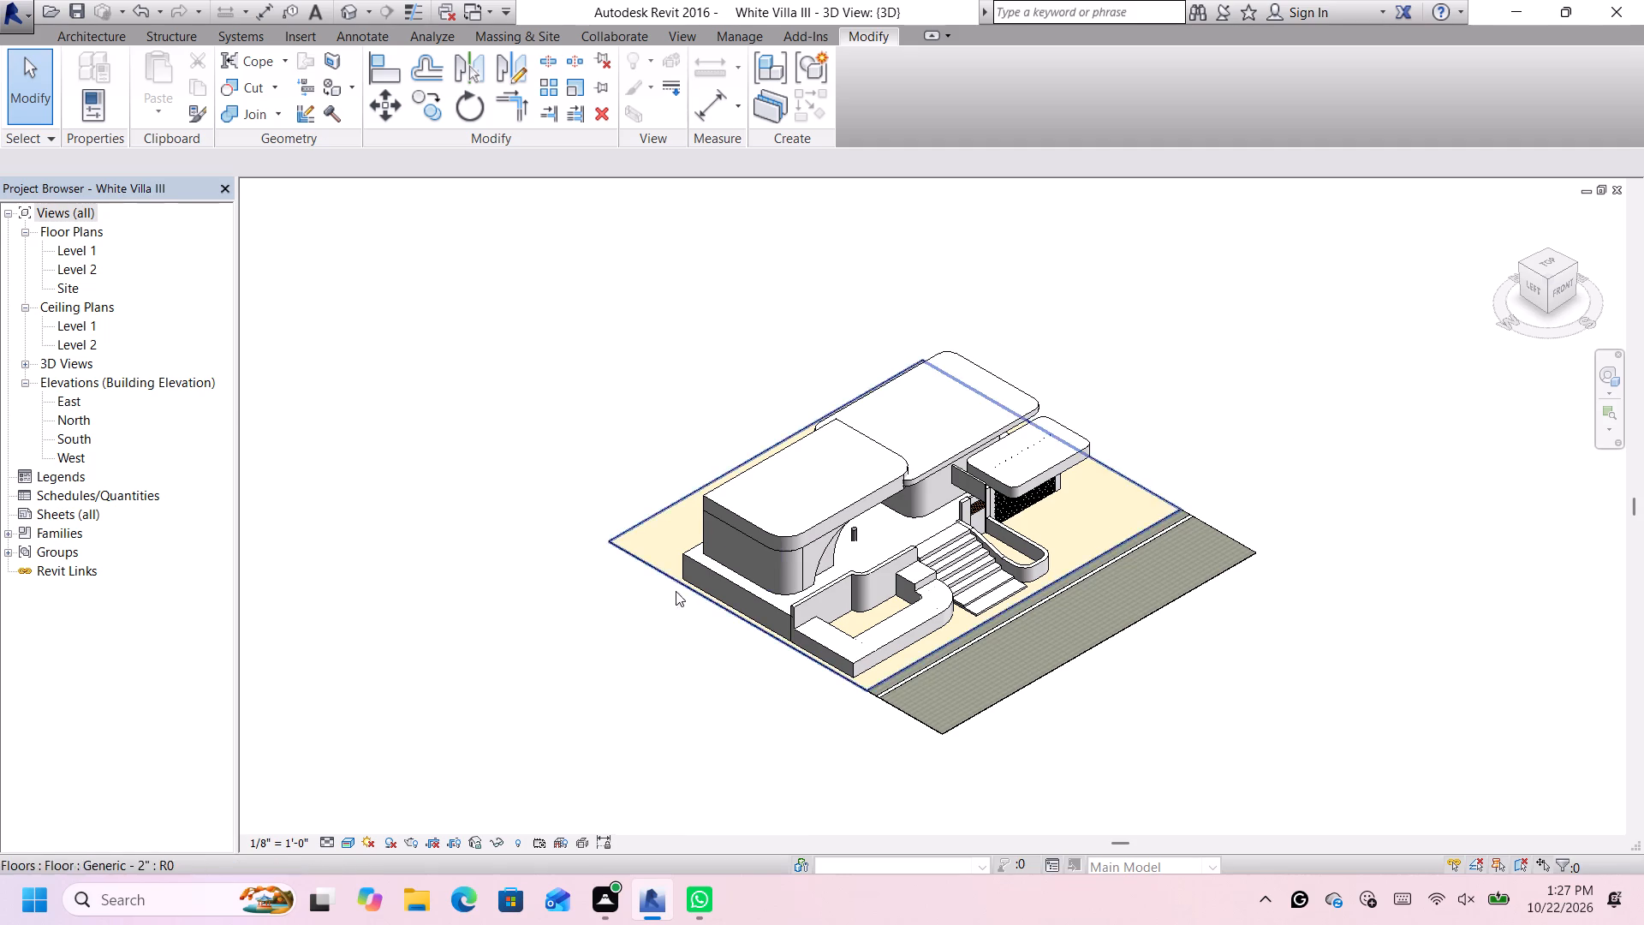
scroll(676, 591, "up", 4)
scroll(1025, 544, "up", 5)
scroll(944, 482, "up", 2)
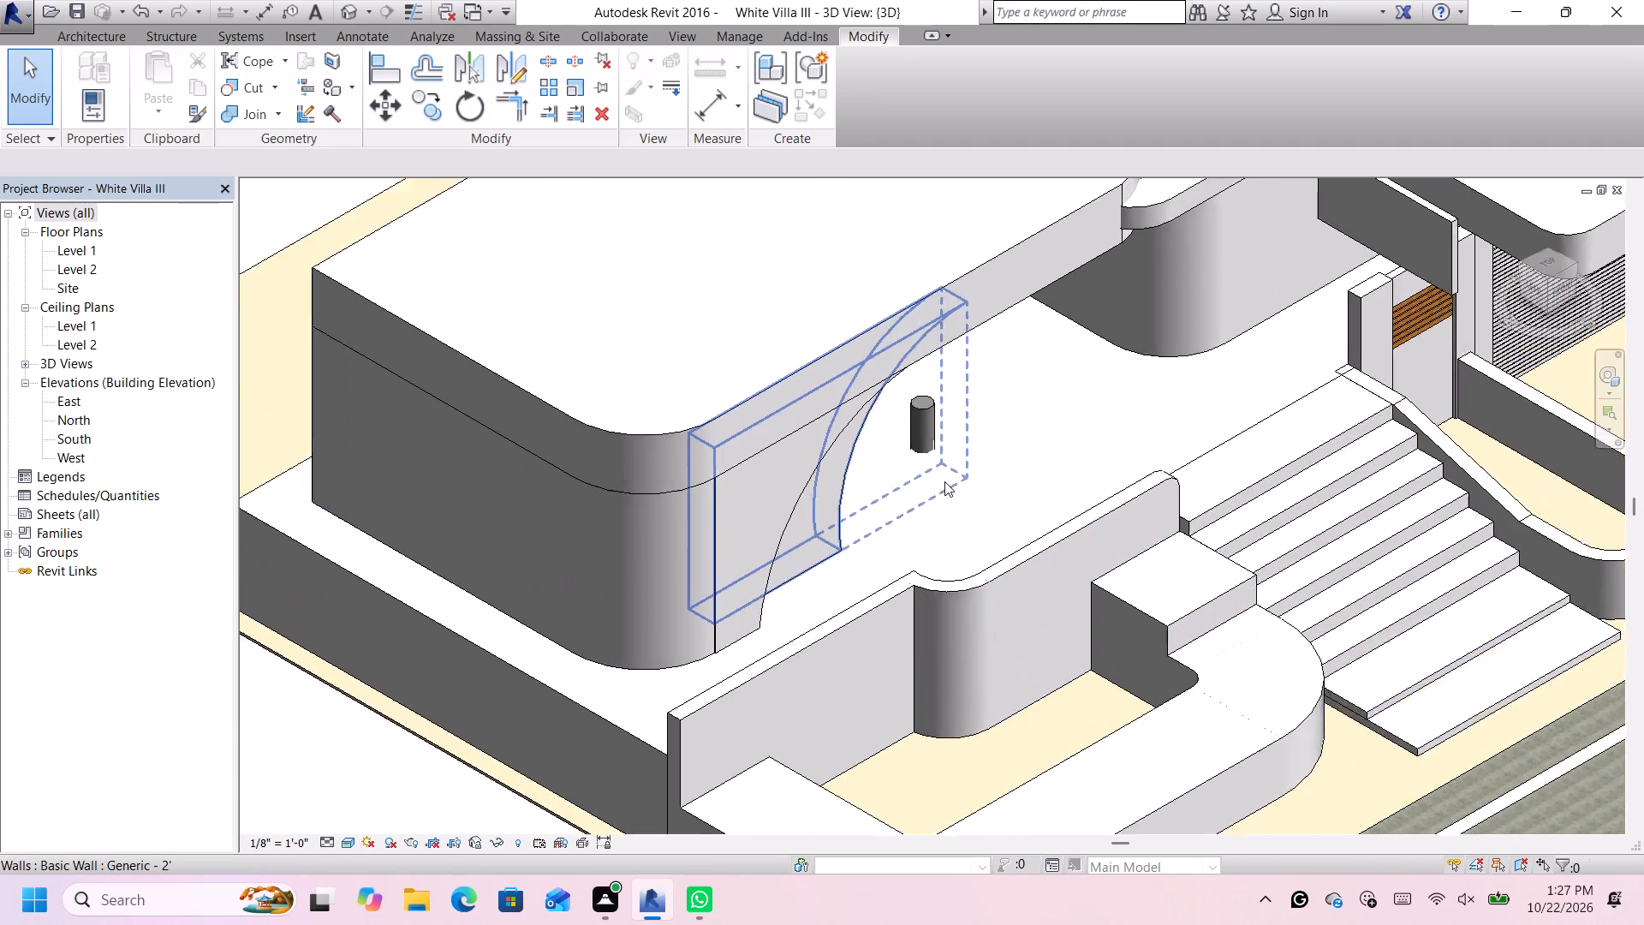
scroll(944, 481, "up", 6)
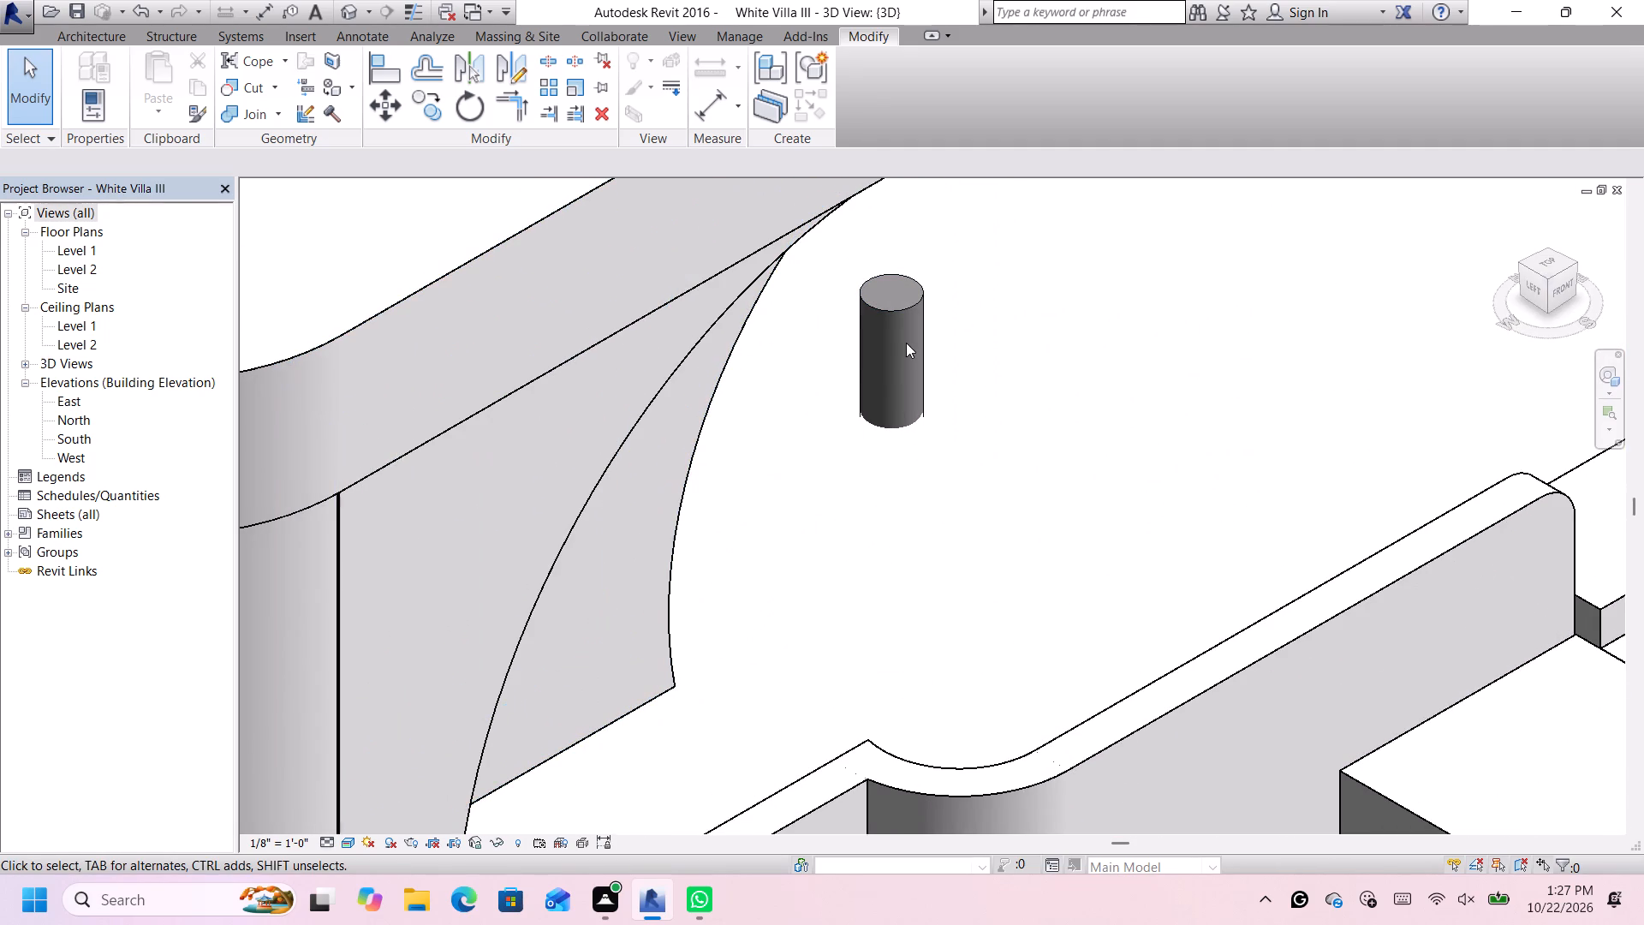
left_click(902, 305)
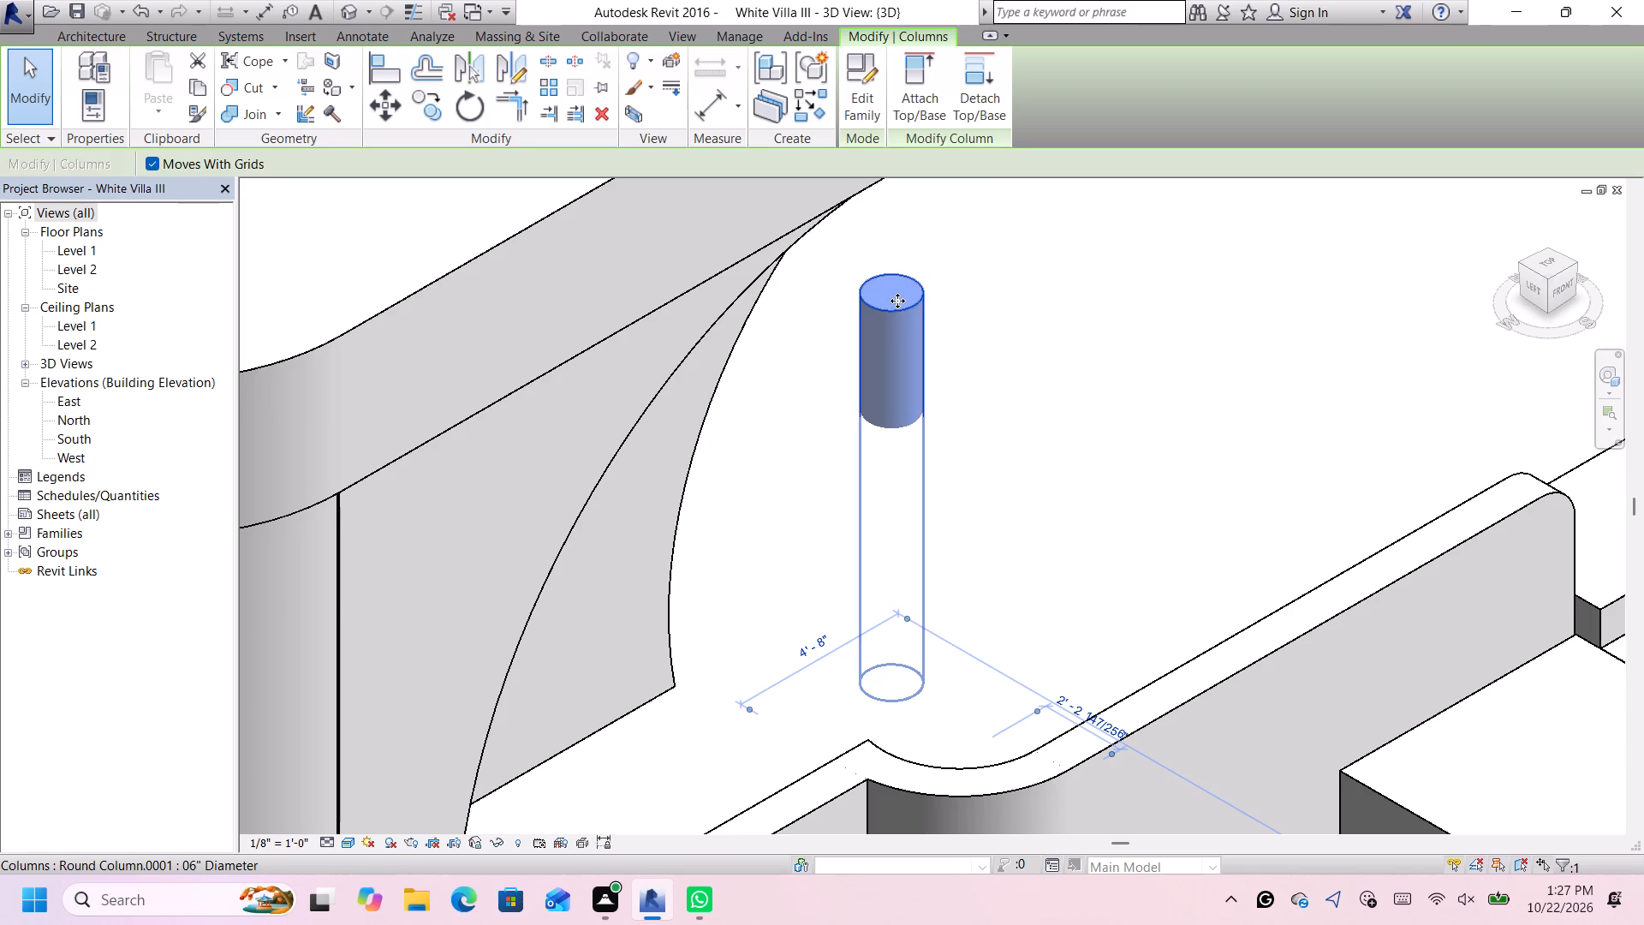
scroll(897, 502, "down", 6)
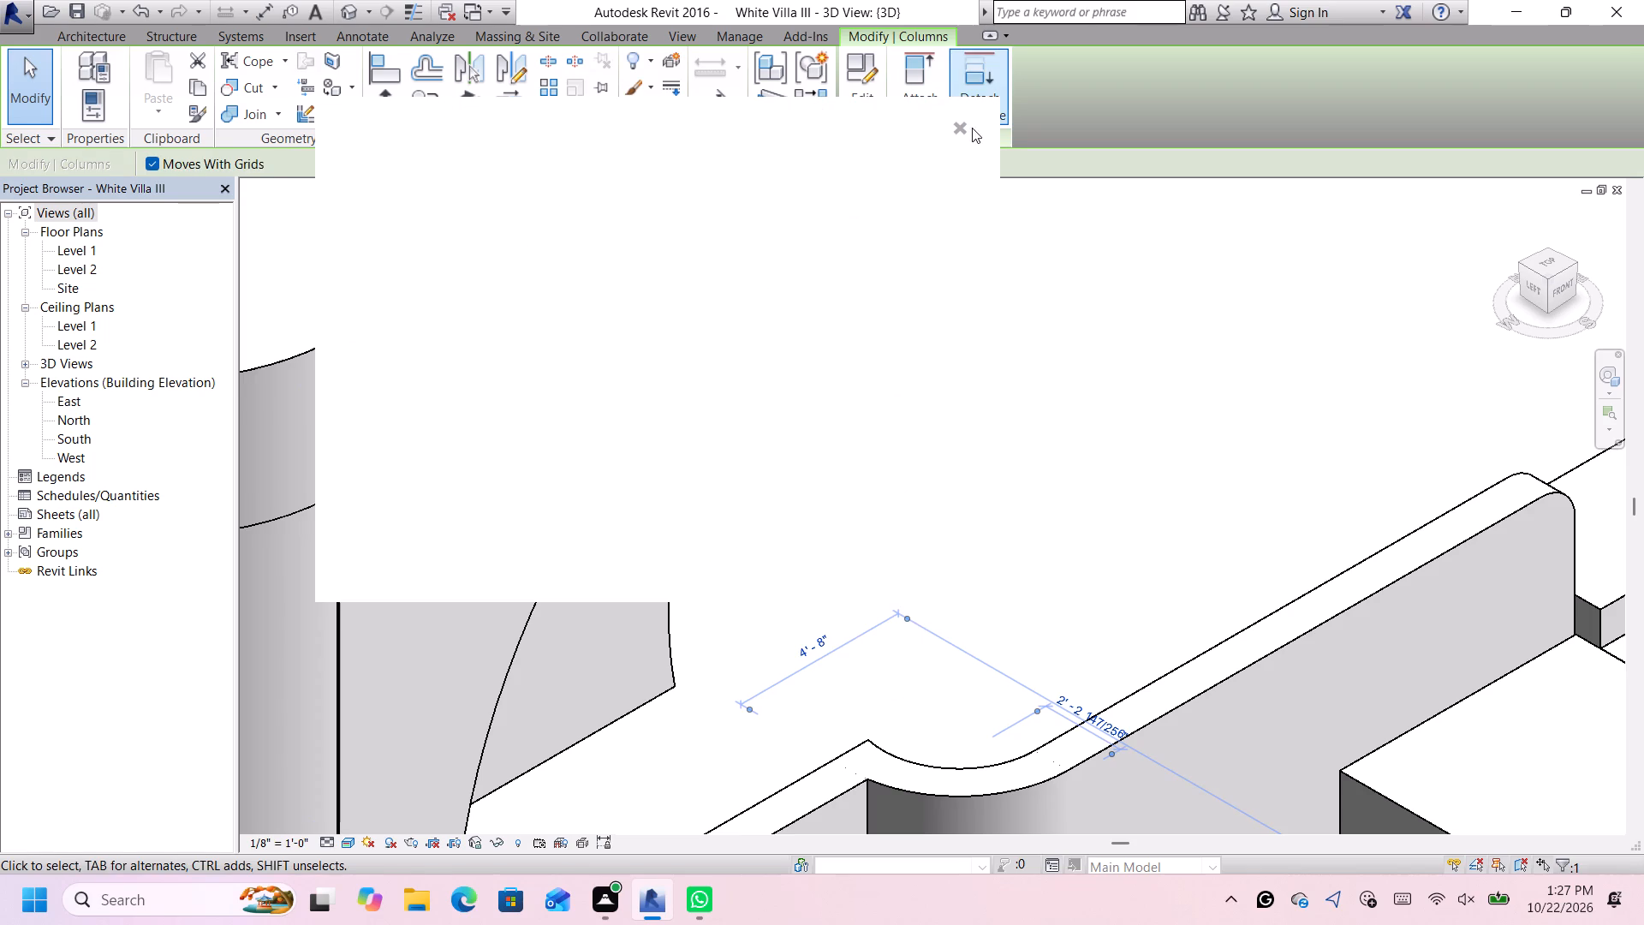
left_click(959, 123)
right_click(860, 351)
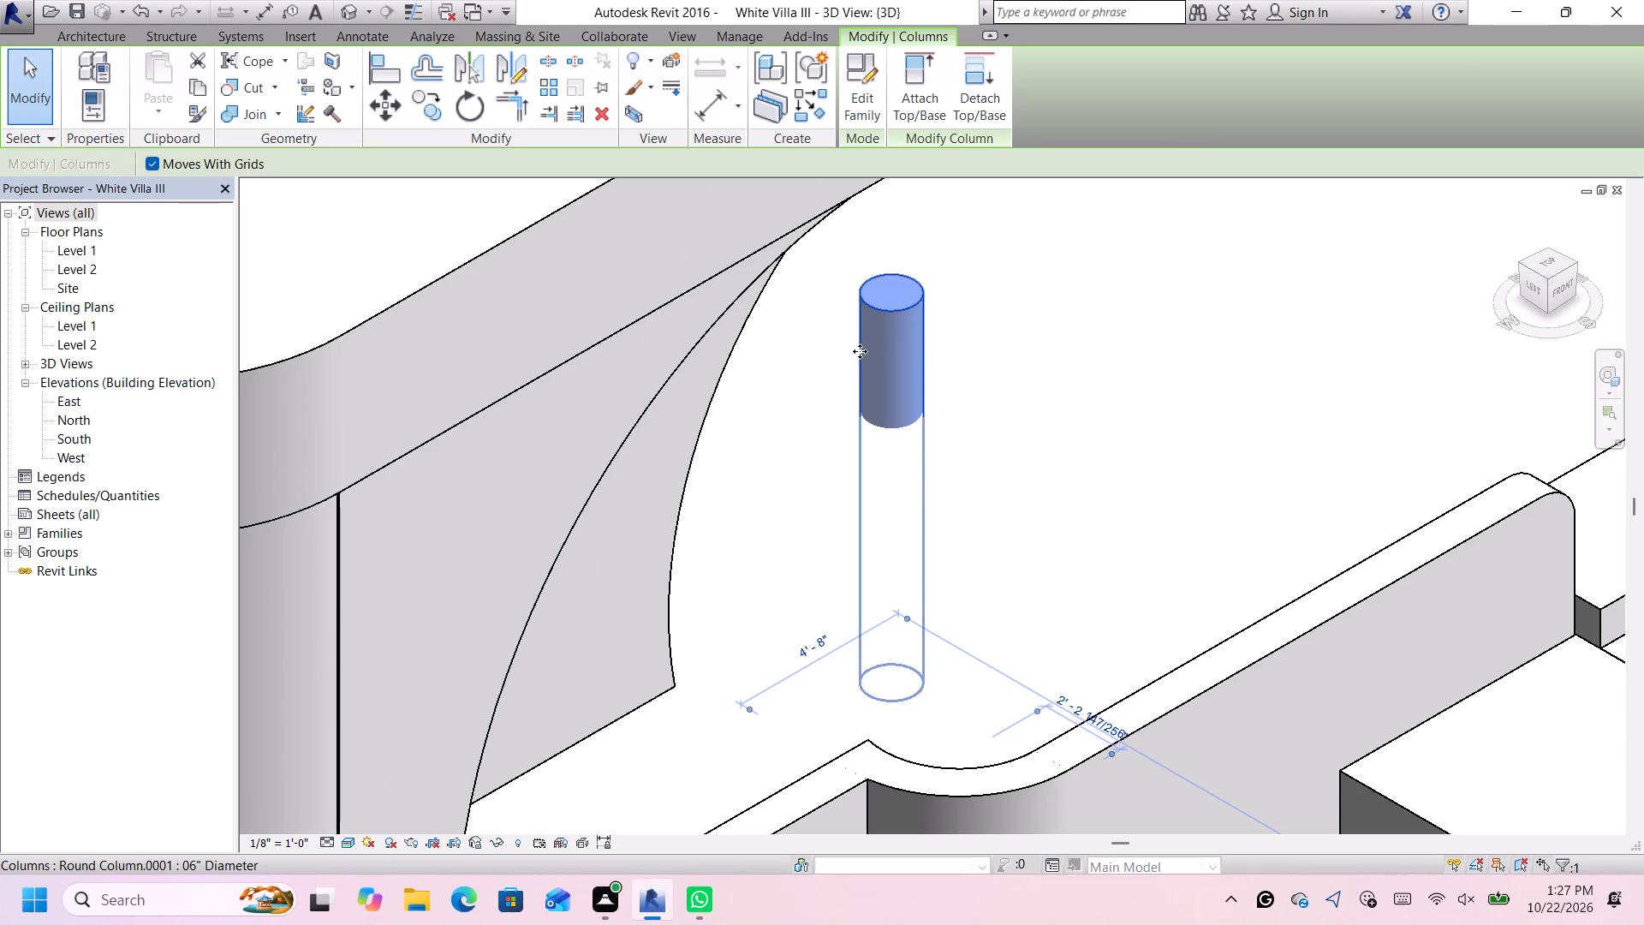
left_click(947, 792)
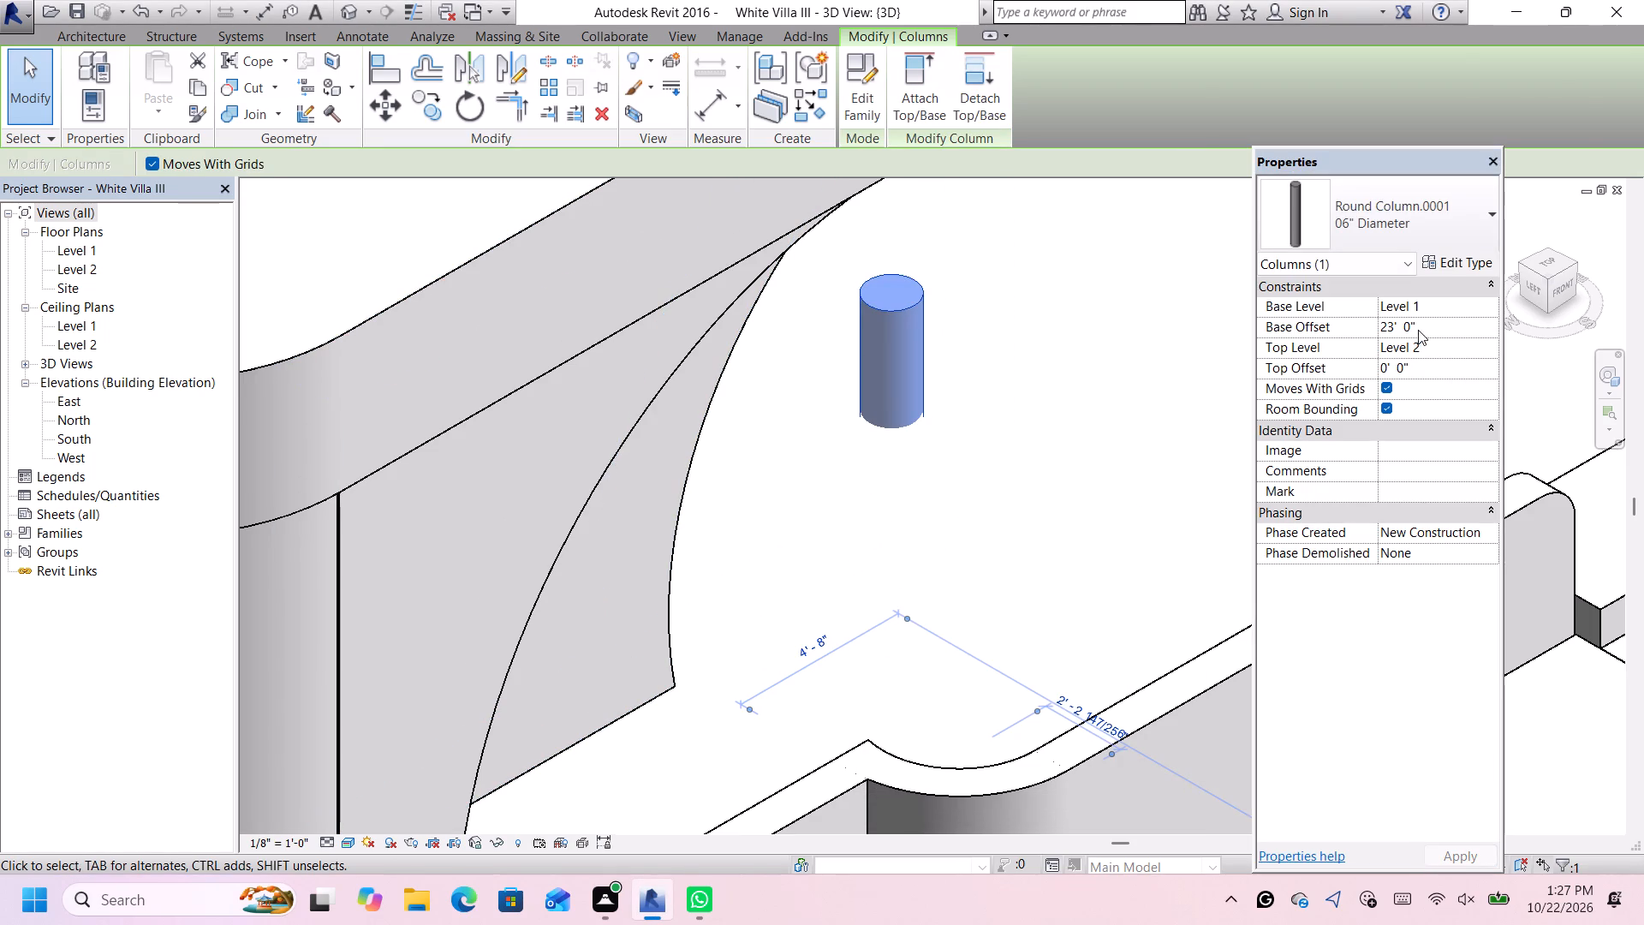
left_click(1418, 329)
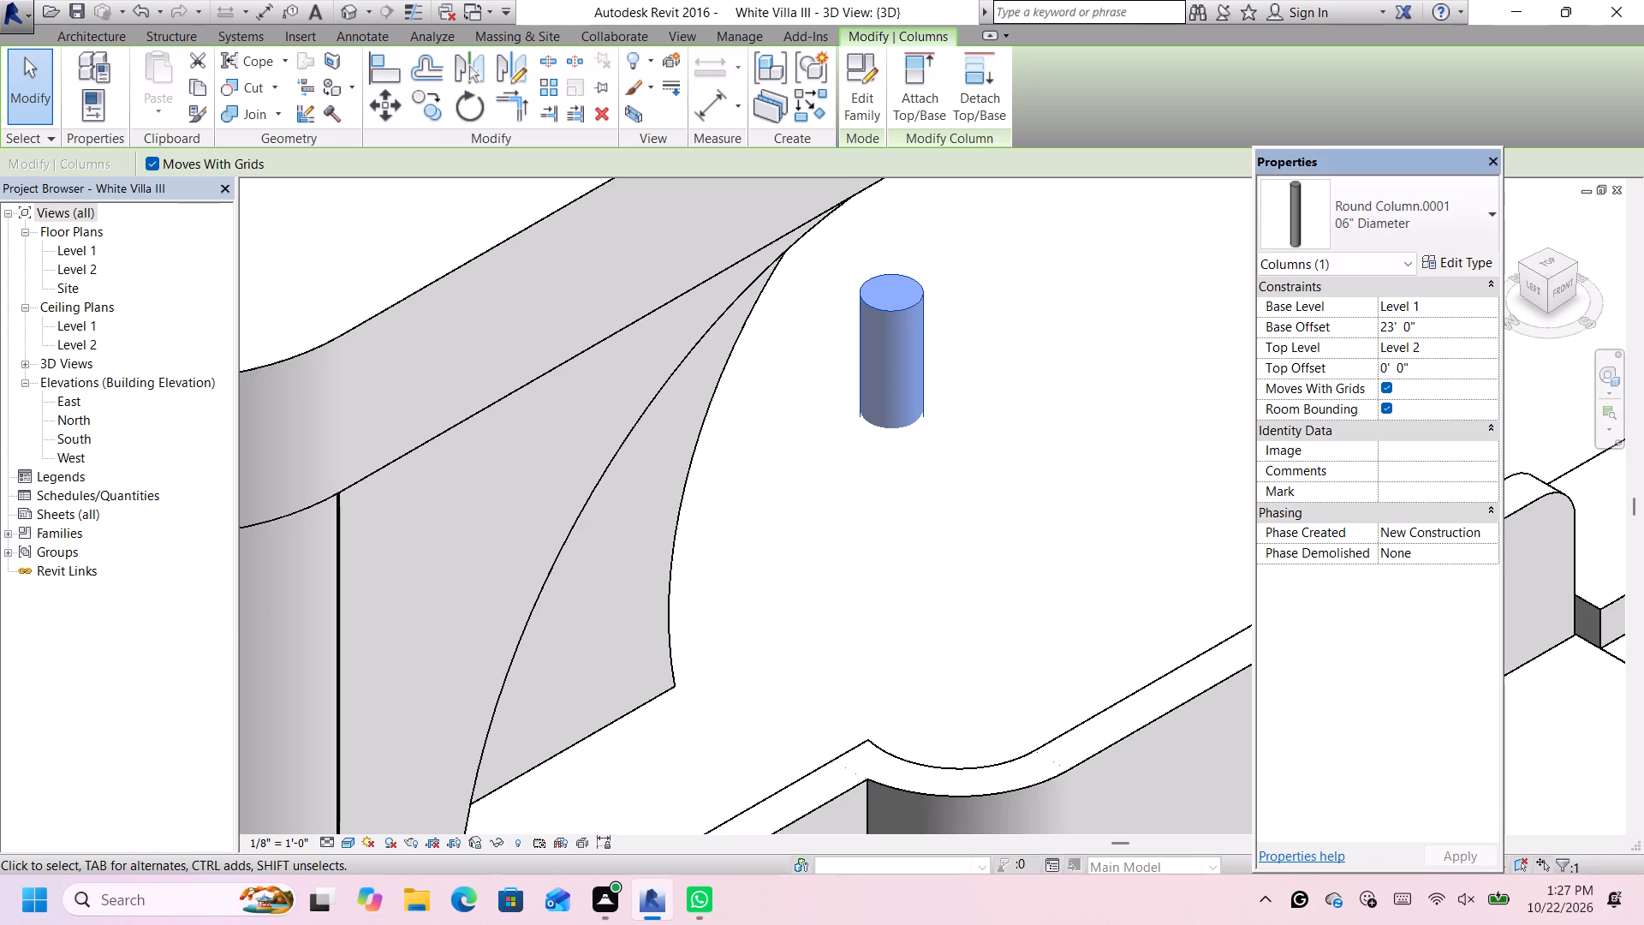
key("BackSpace")
key("BackSpace")
key("BackSpace")
key("BackSpace")
key("BackSpace")
key("BackSpace")
key("BackSpace")
key("BackSpace")
key("BackSpace")
key("BackSpace")
key("BackSpace")
key("BackSpace")
key("BackSpace")
key("BackSpace")
type("30'")
key("Return")
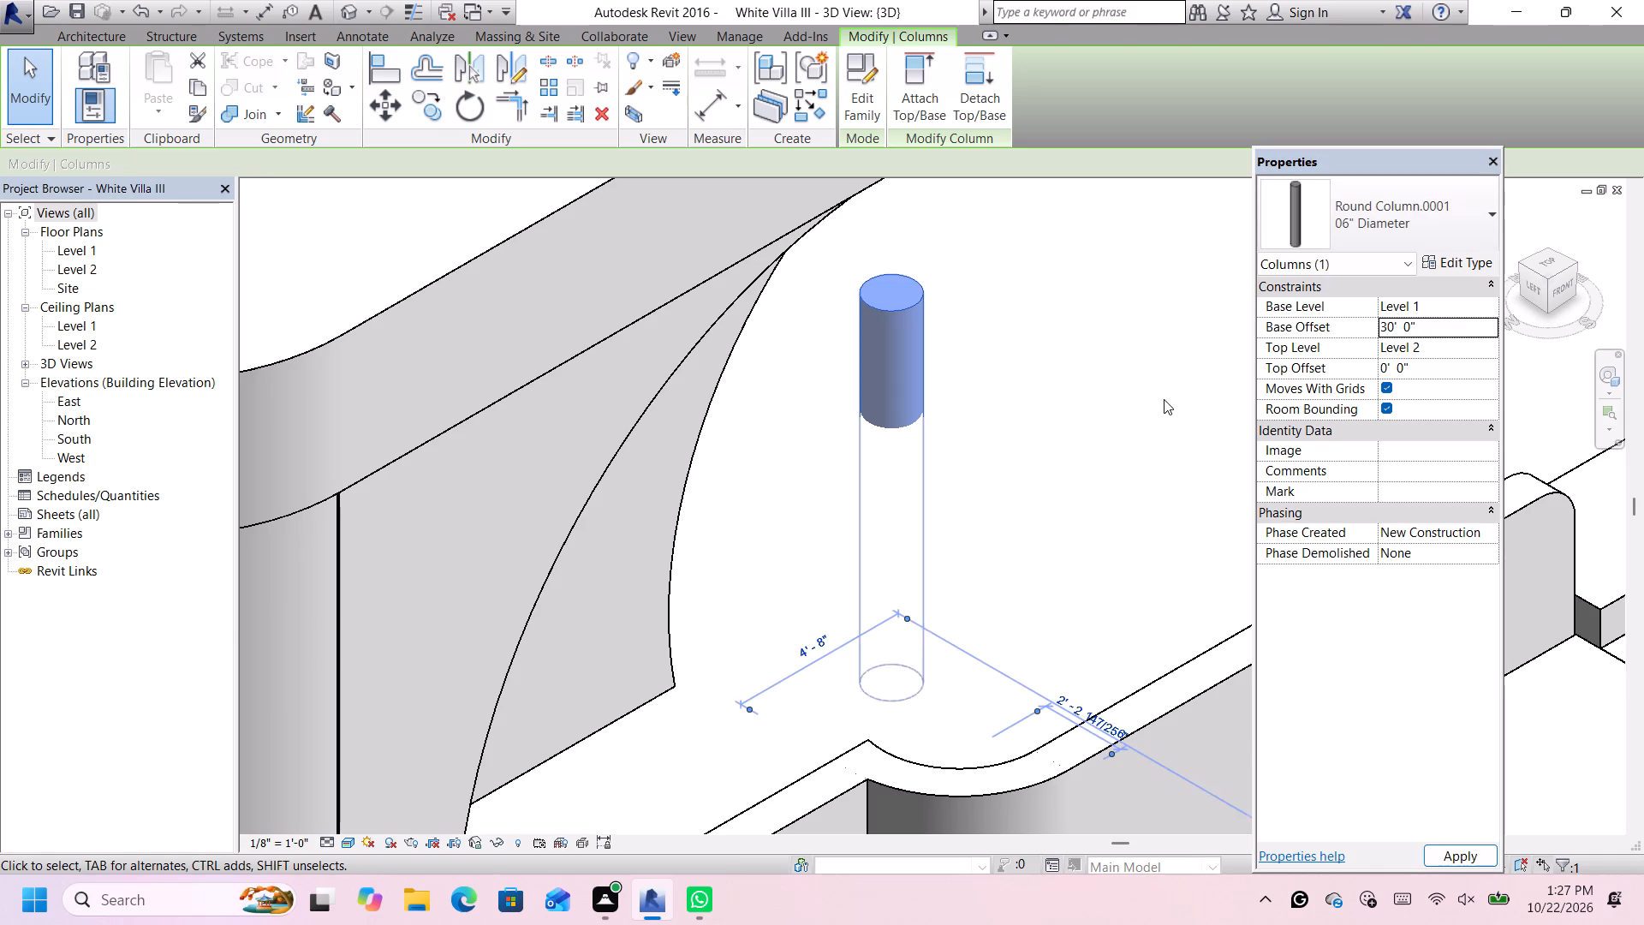
key("Return")
Examine the round column against the curved arch and roof in the isometric 3D view and the front view.
scroll(887, 390, "down", 4)
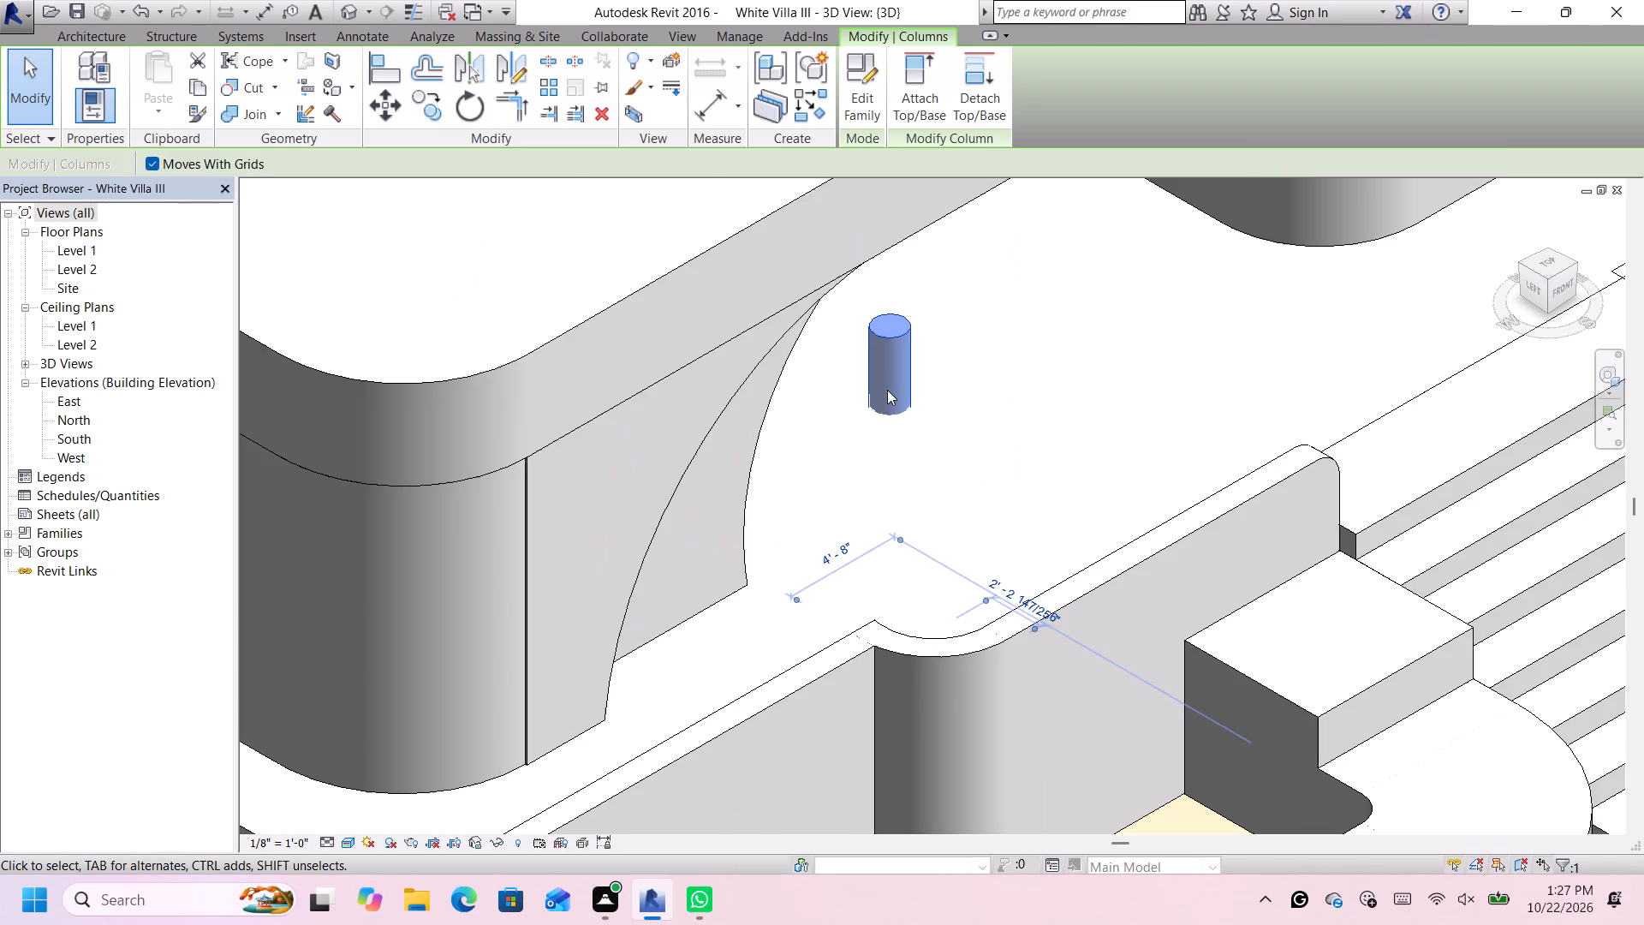
scroll(887, 391, "down", 5)
scroll(889, 387, "up", 3)
left_click(893, 375)
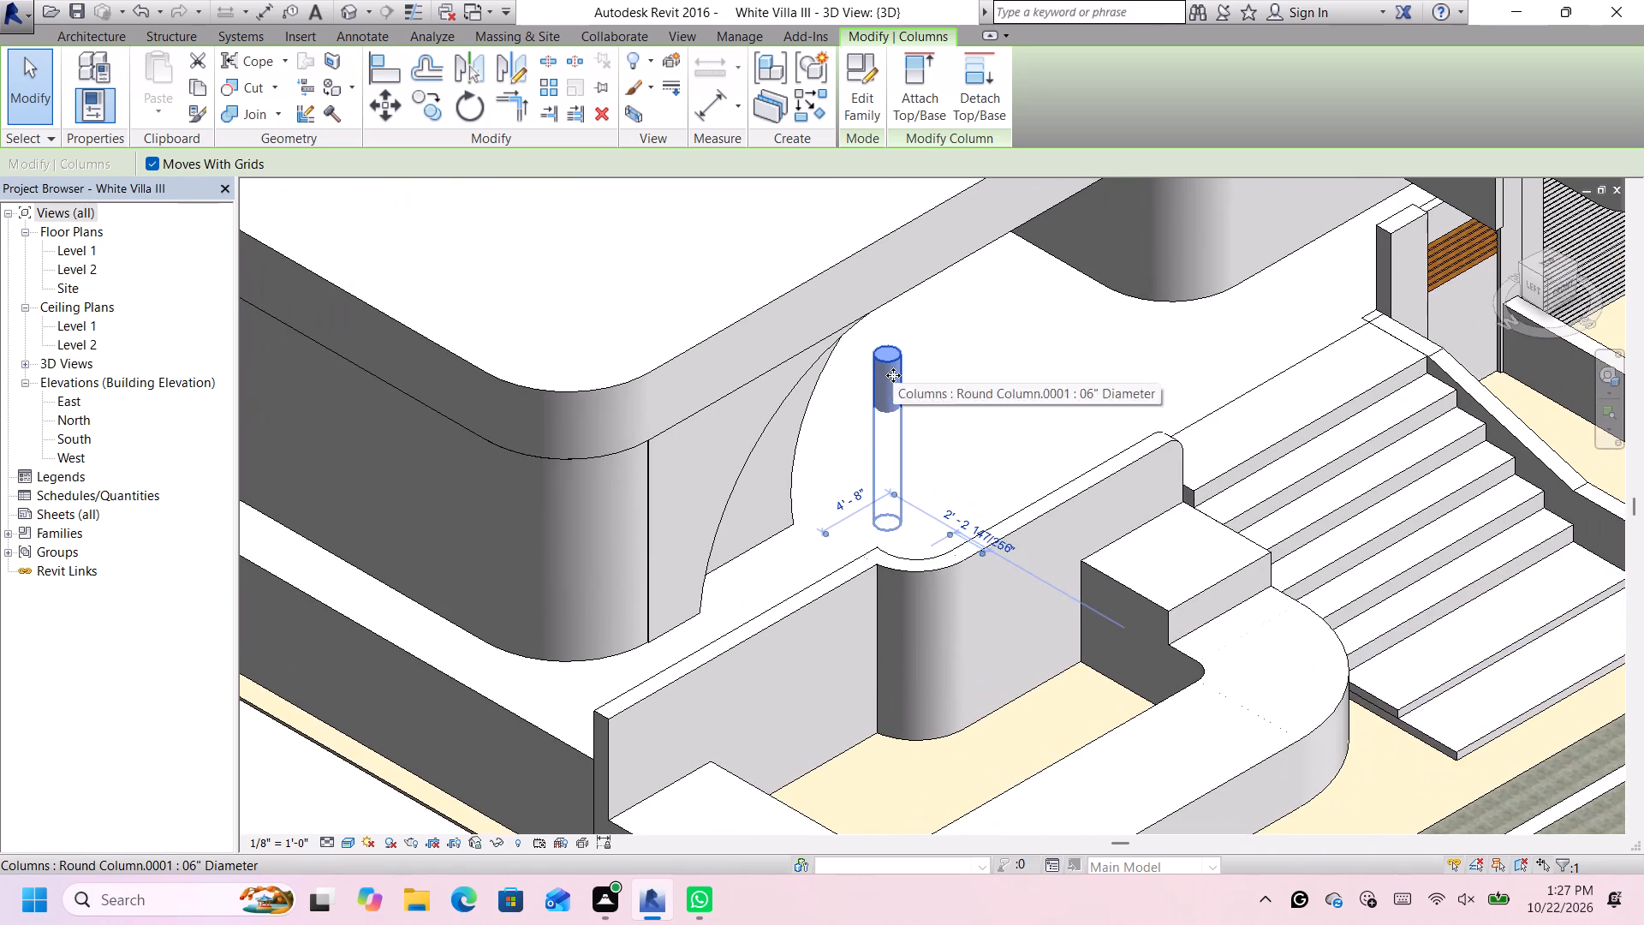
scroll(893, 375, "down", 11)
scroll(893, 377, "up", 4)
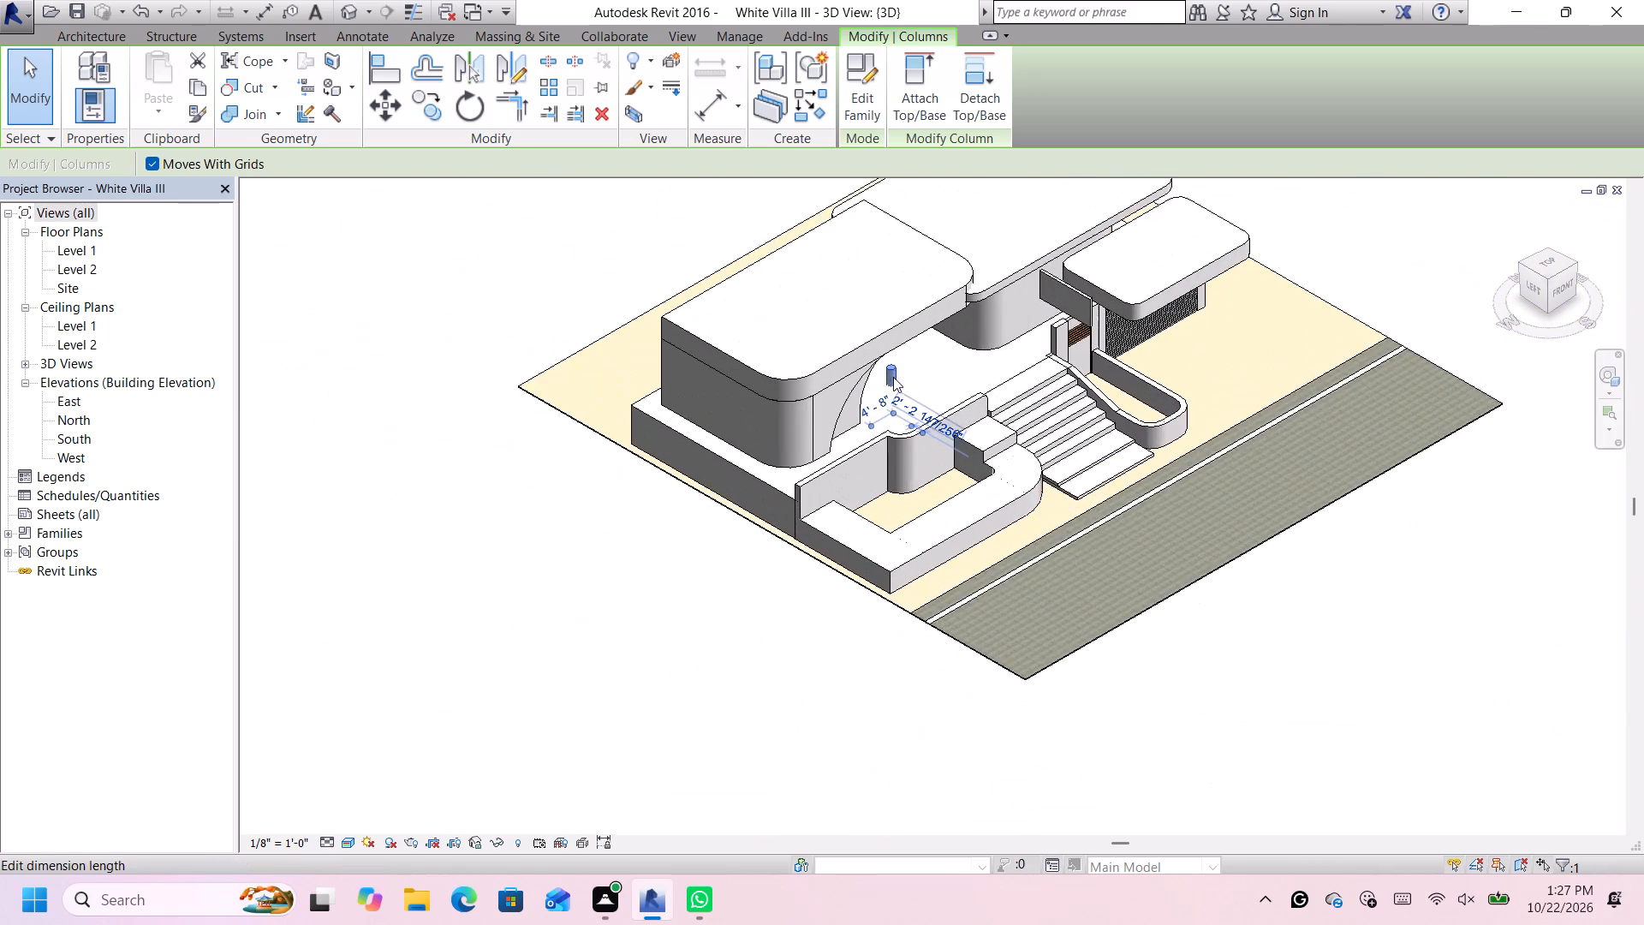
left_click(1564, 287)
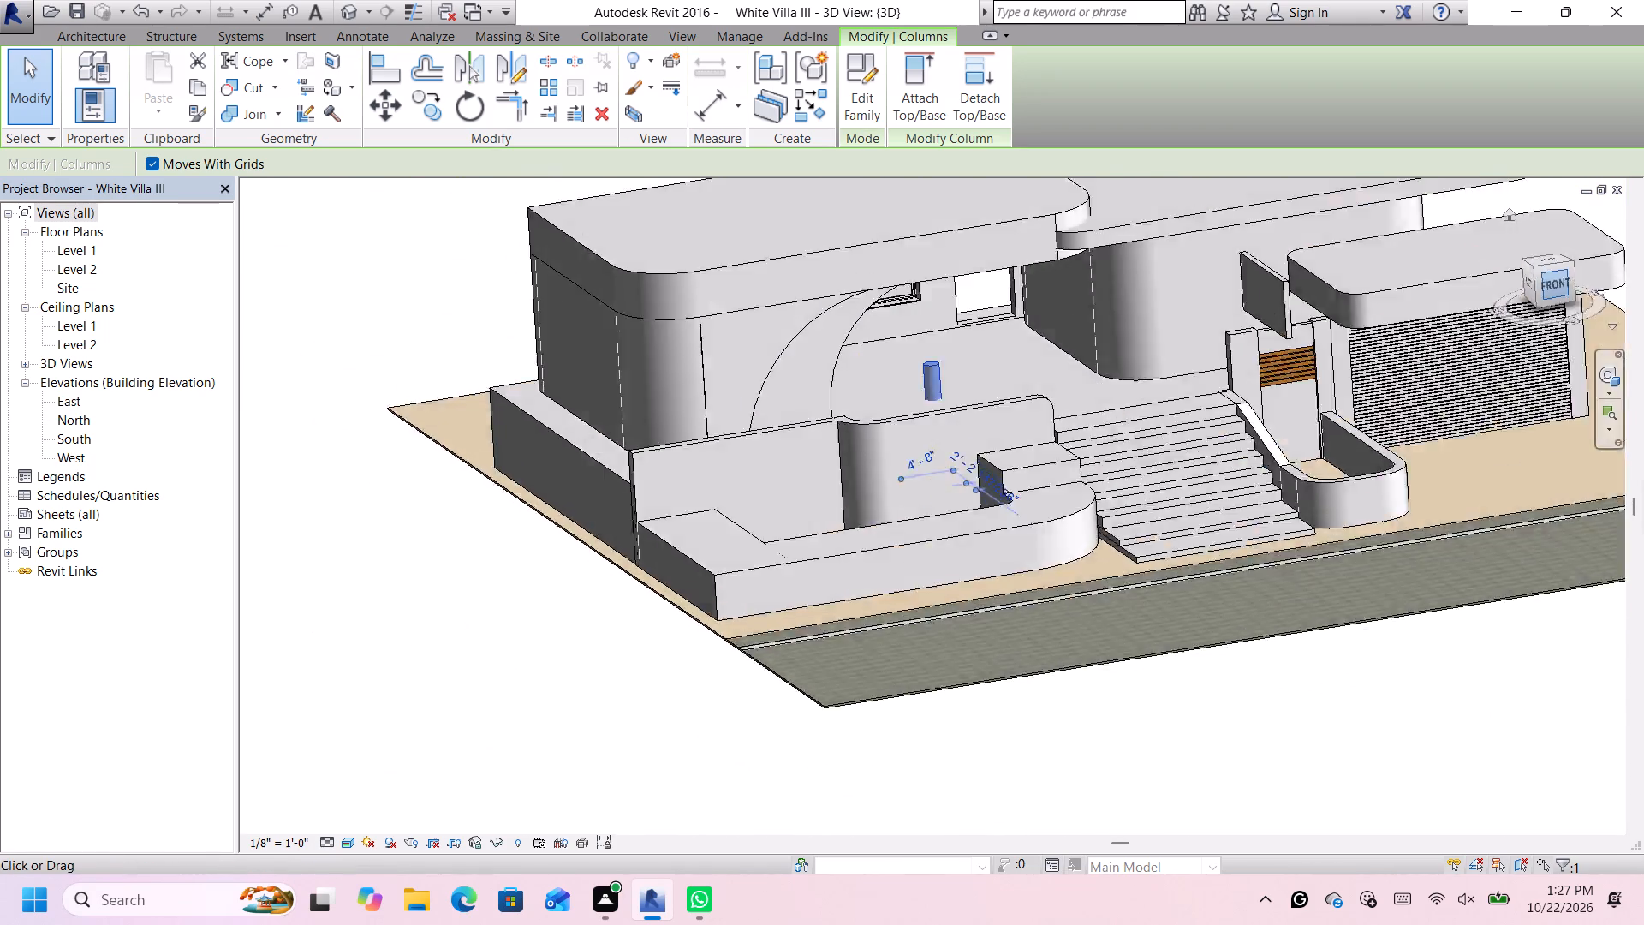
scroll(1057, 449, "down", 5)
scroll(1057, 449, "up", 3)
scroll(1071, 424, "down", 5)
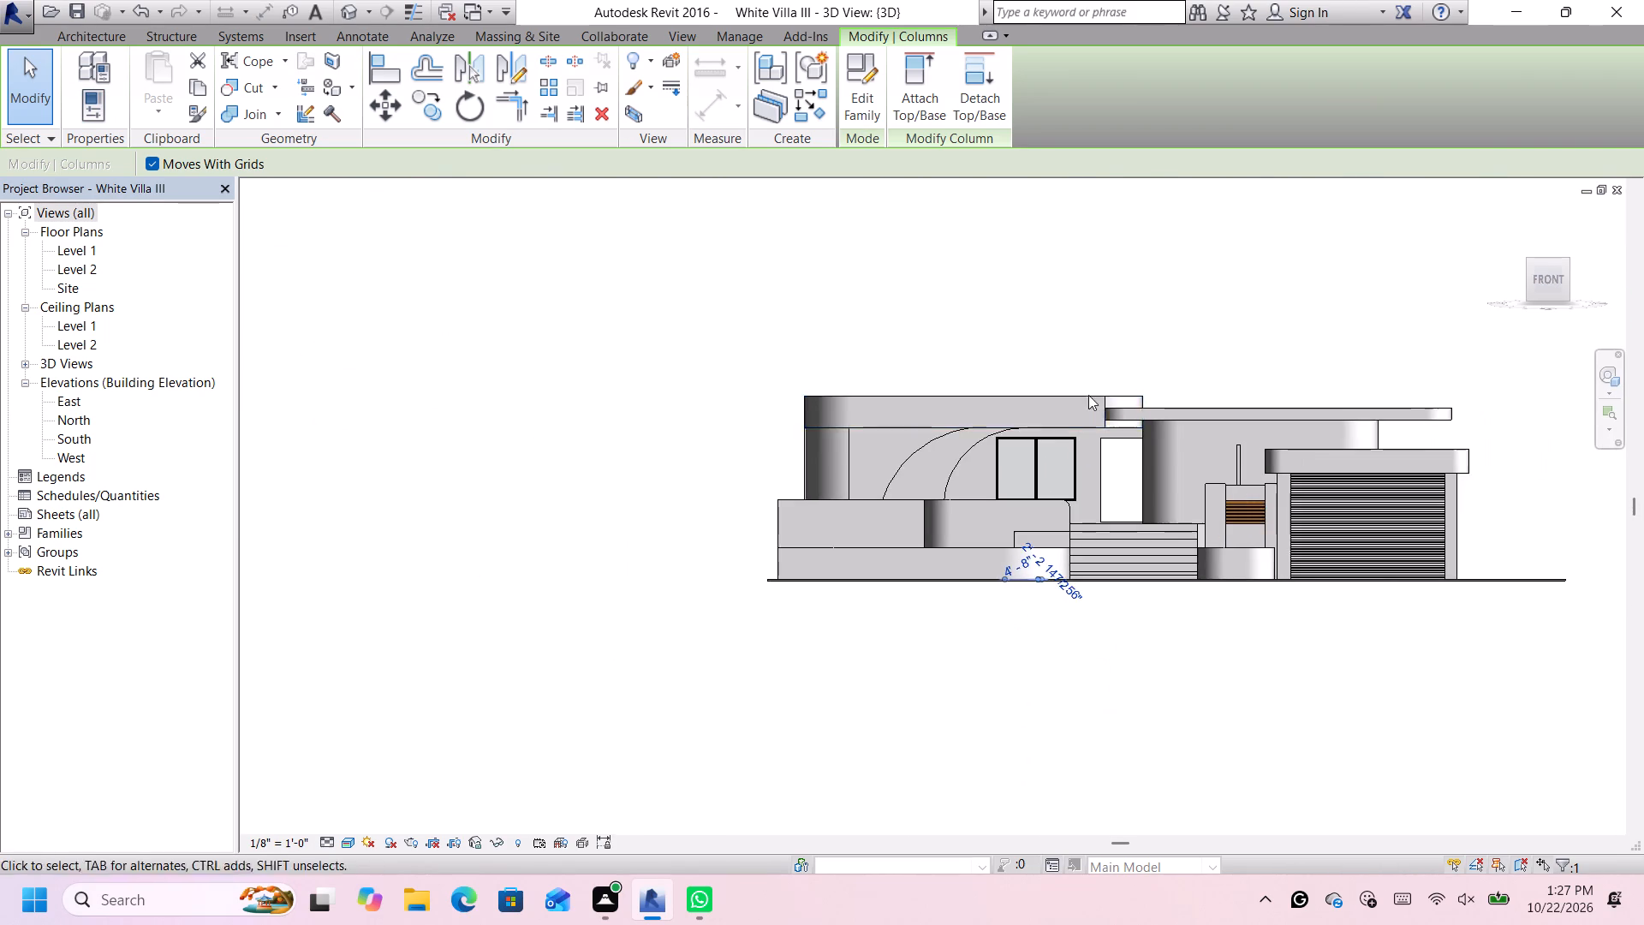
scroll(1135, 343, "up", 1)
scroll(1135, 343, "down", 1)
left_click(1135, 344)
right_click(656, 562)
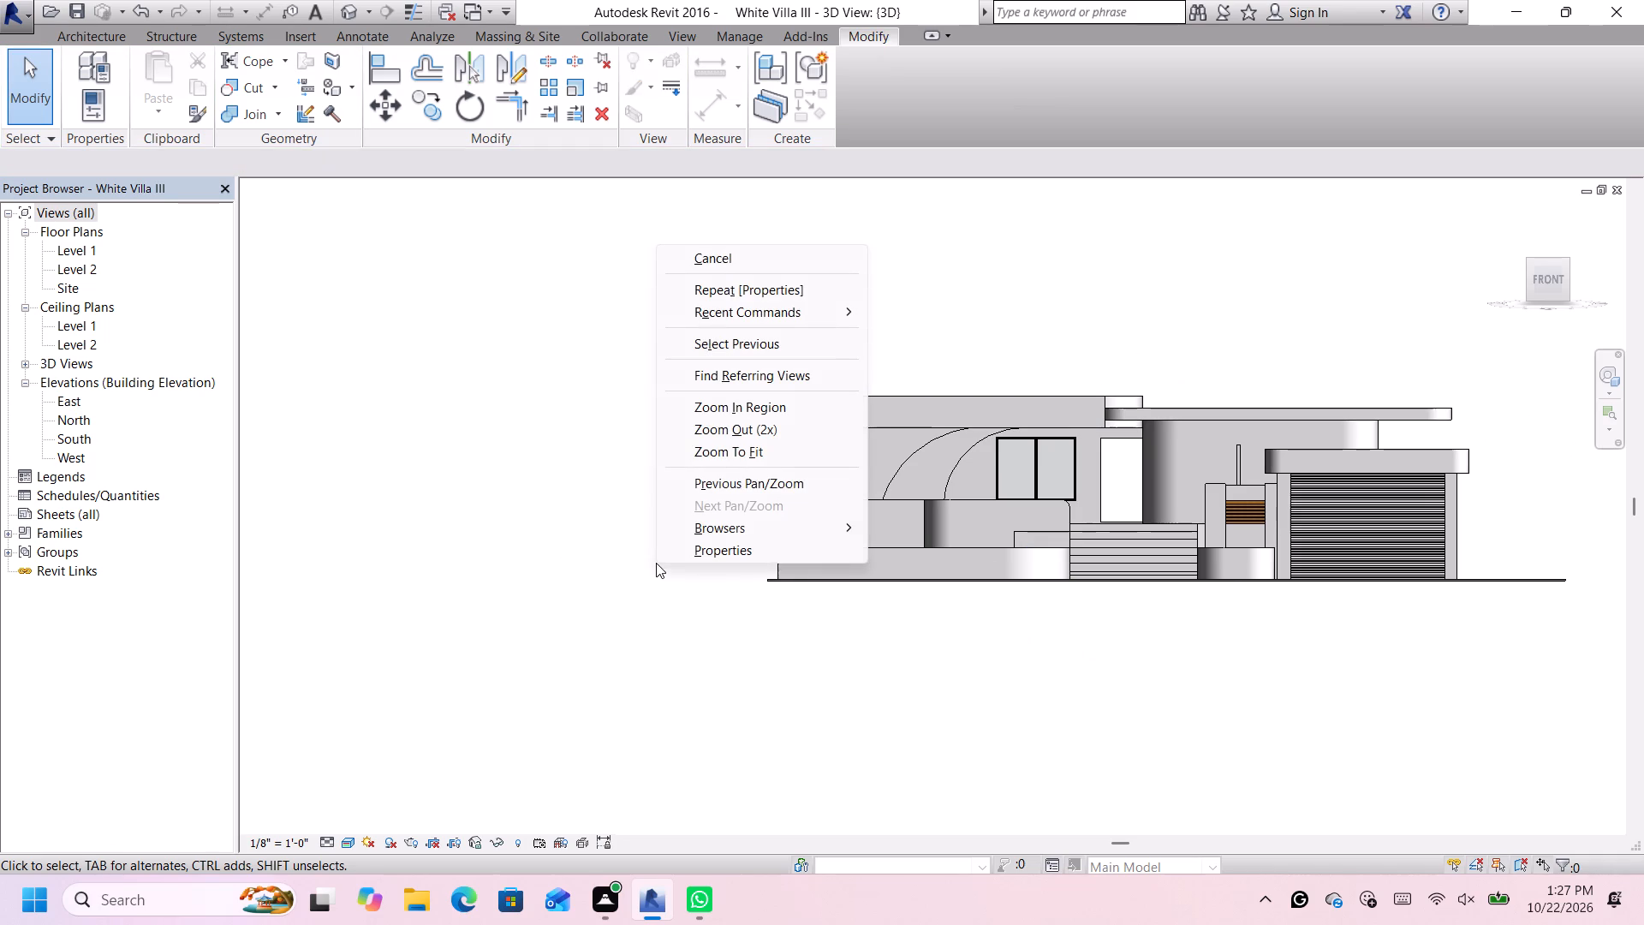
left_click(646, 586)
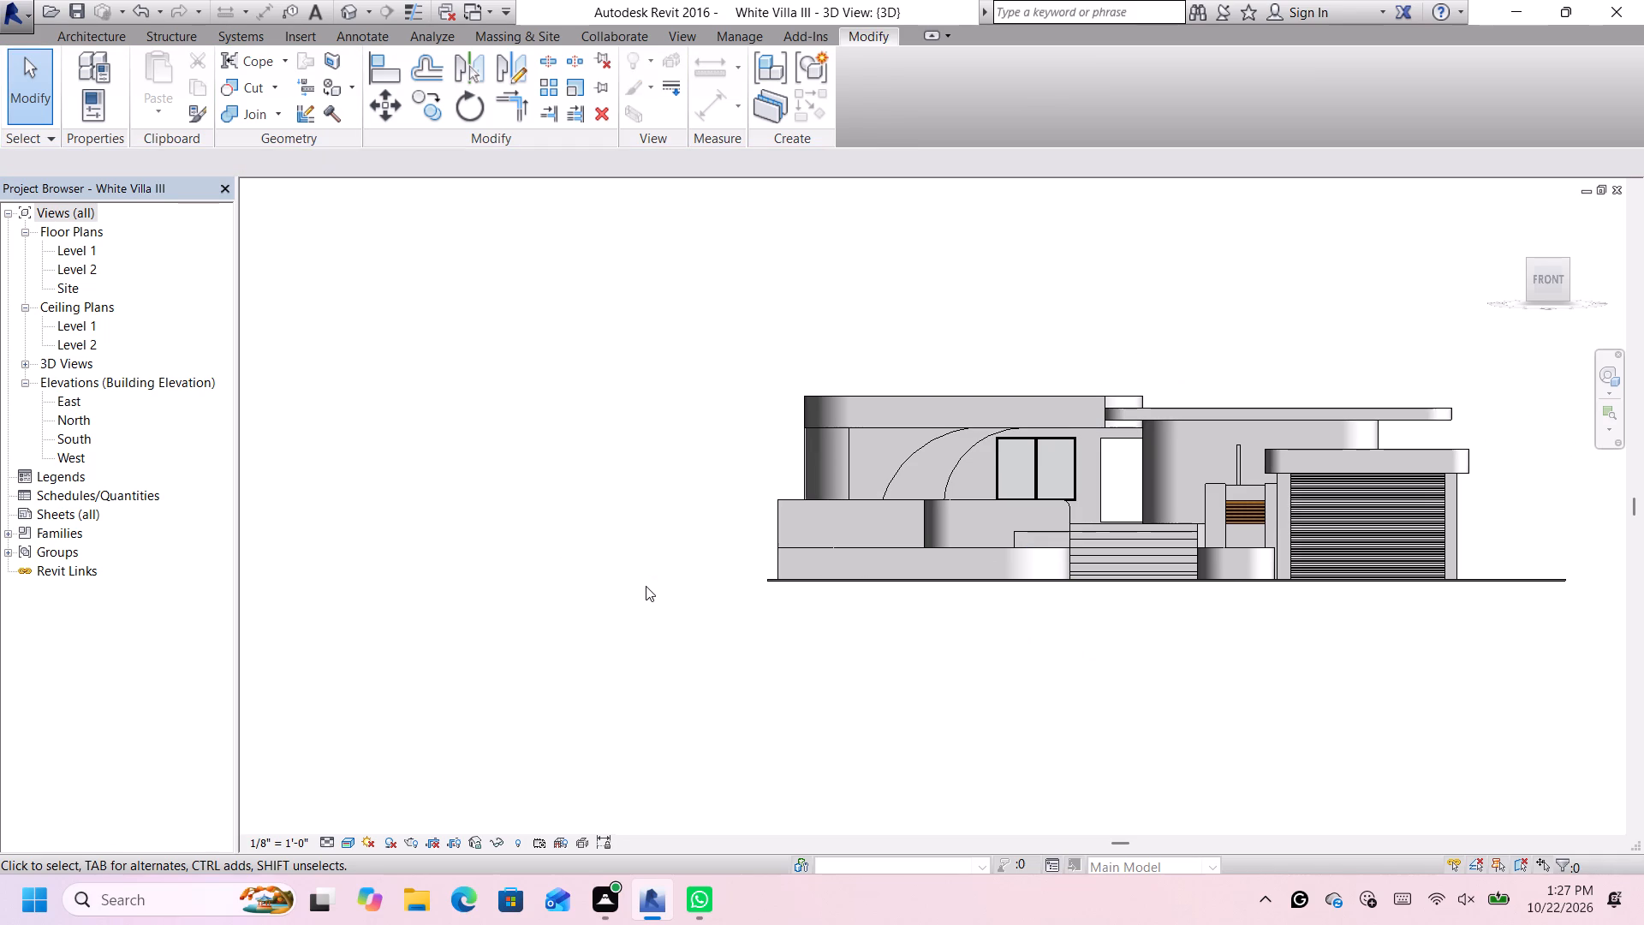
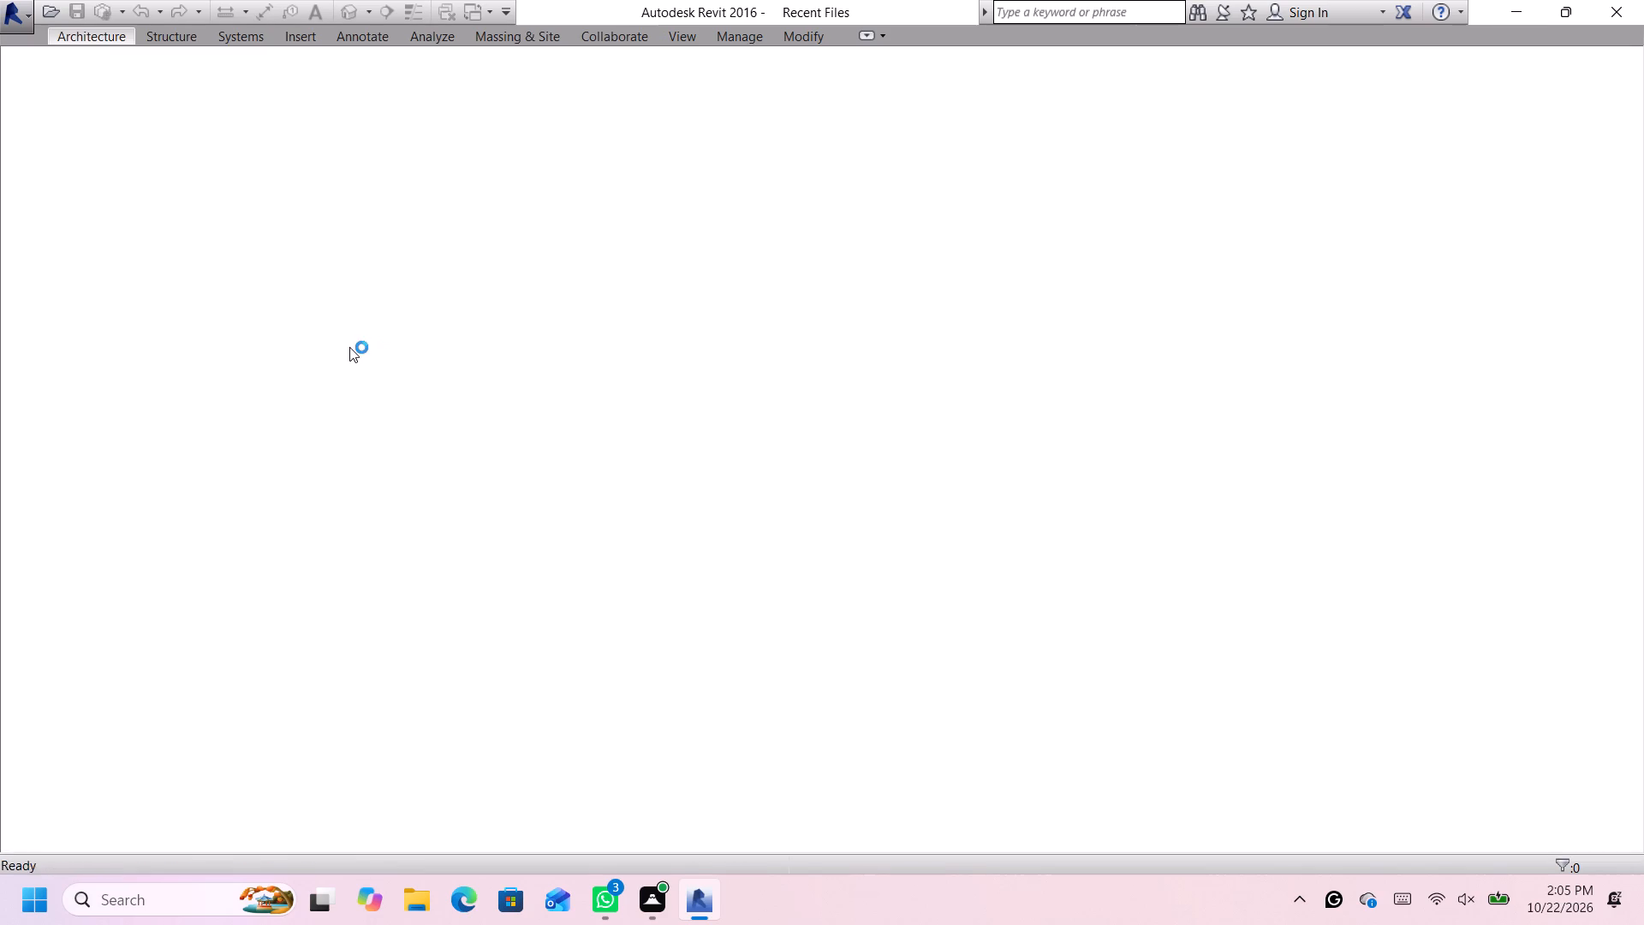
Open the White Villa III project from the recent files.
left_click(470, 146)
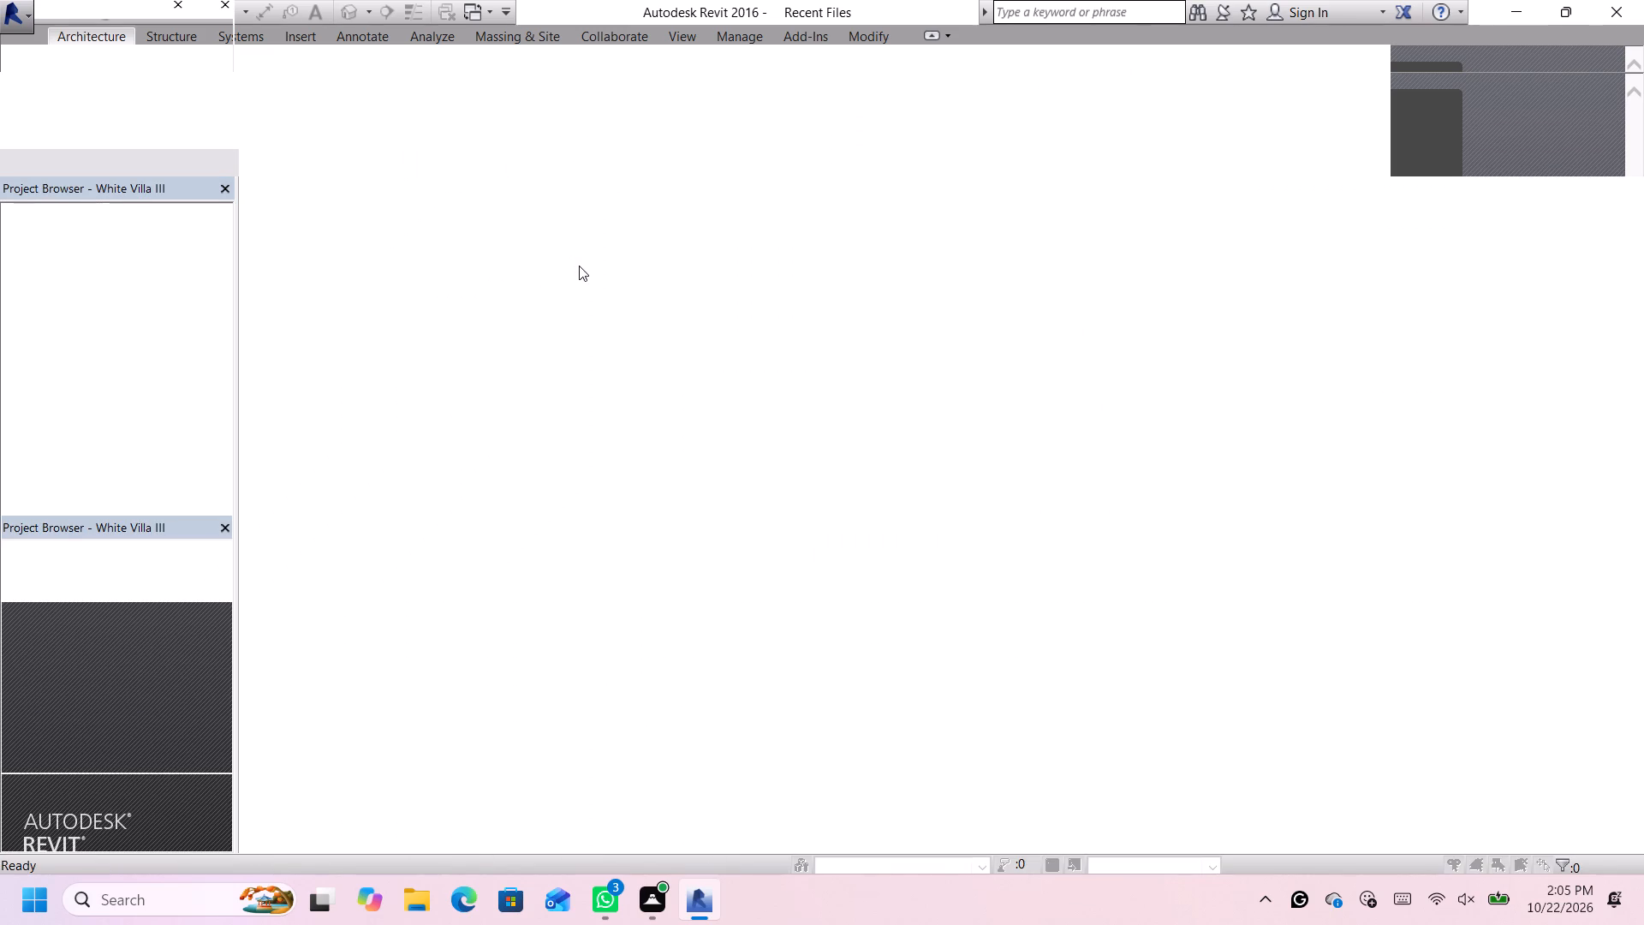
Examine the villa and its two round roof columns in the 3D view from the front-left corner.
scroll(664, 401, "down", 6)
scroll(664, 401, "up", 1)
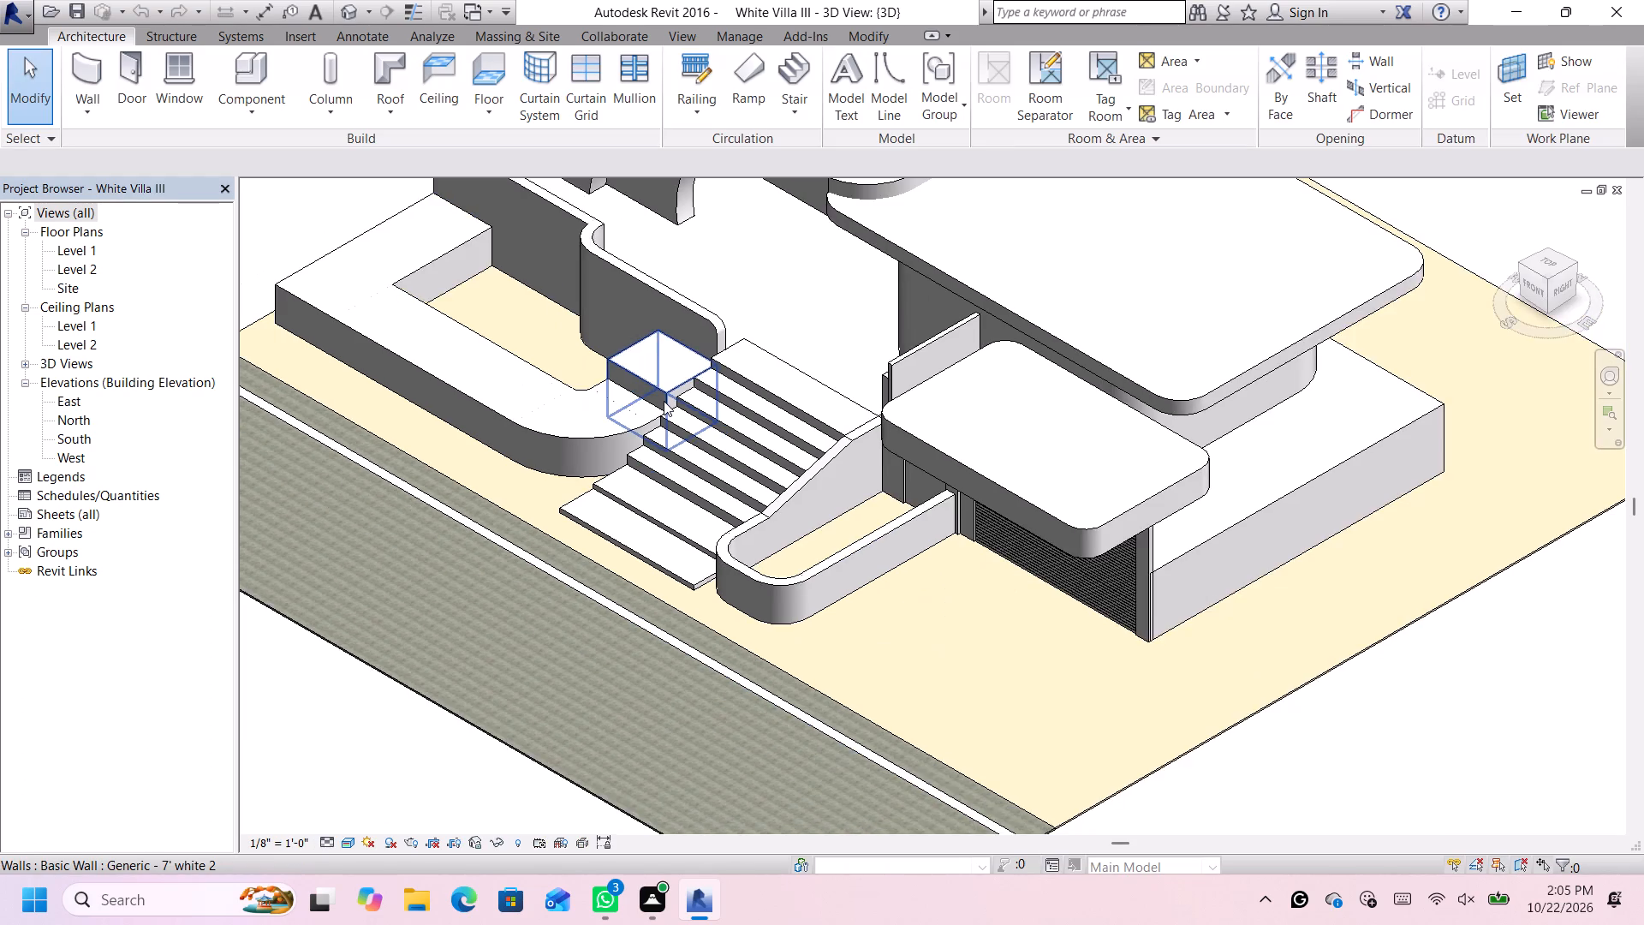
scroll(664, 401, "up", 1)
scroll(664, 400, "down", 6)
scroll(491, 340, "up", 3)
scroll(491, 339, "down", 3)
scroll(491, 339, "up", 2)
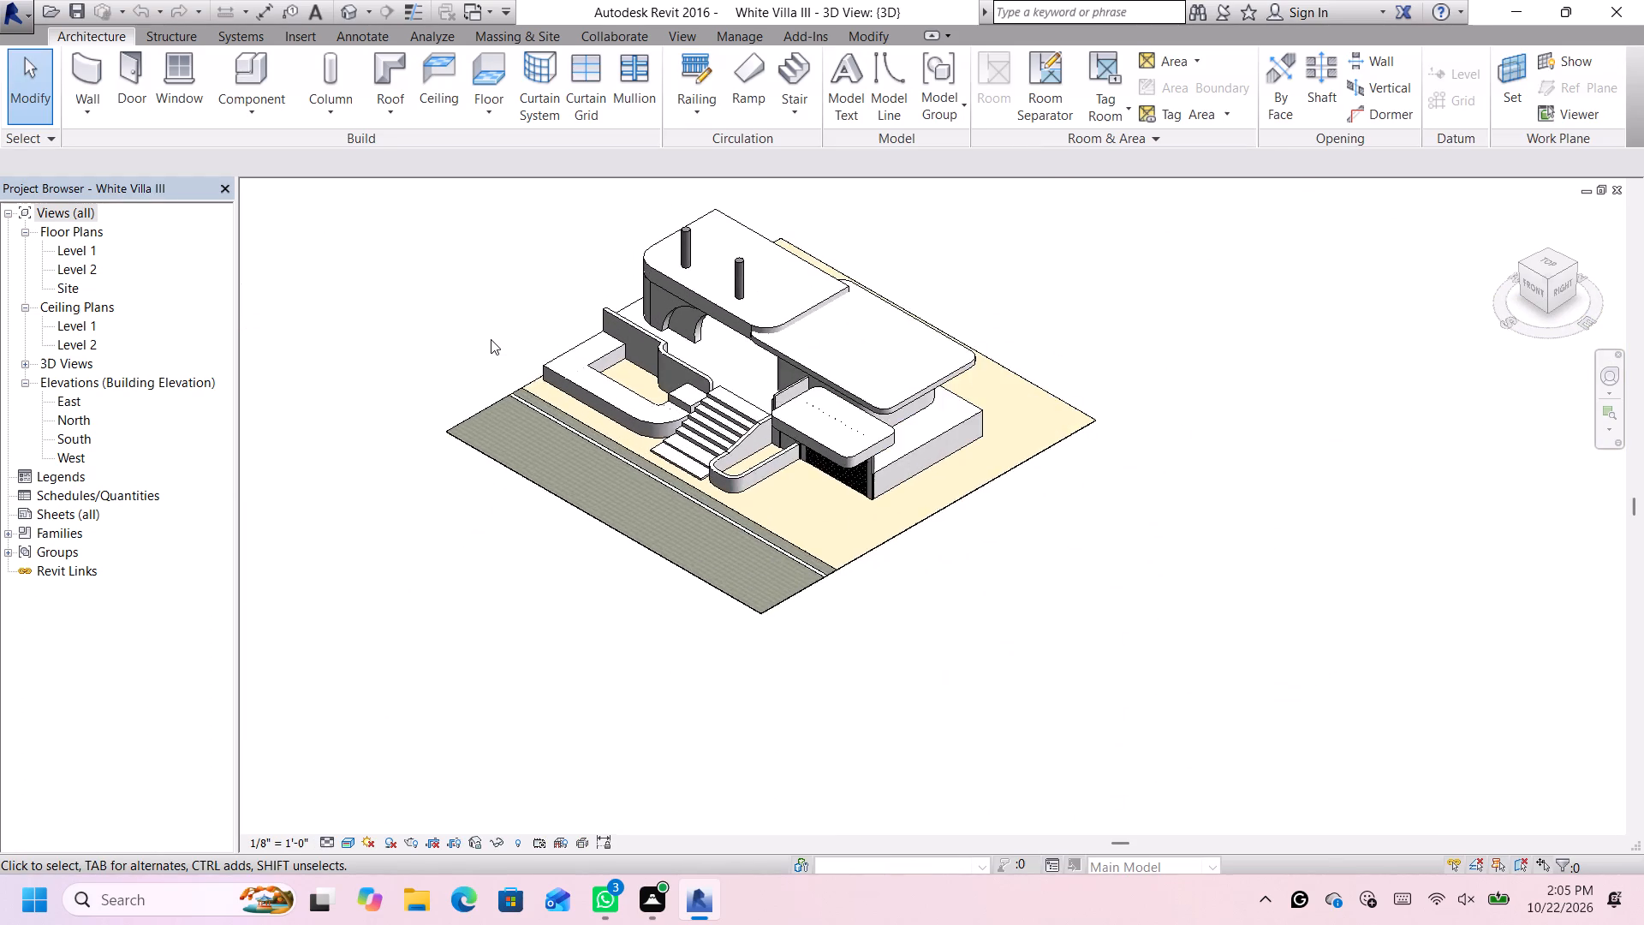
scroll(491, 339, "down", 1)
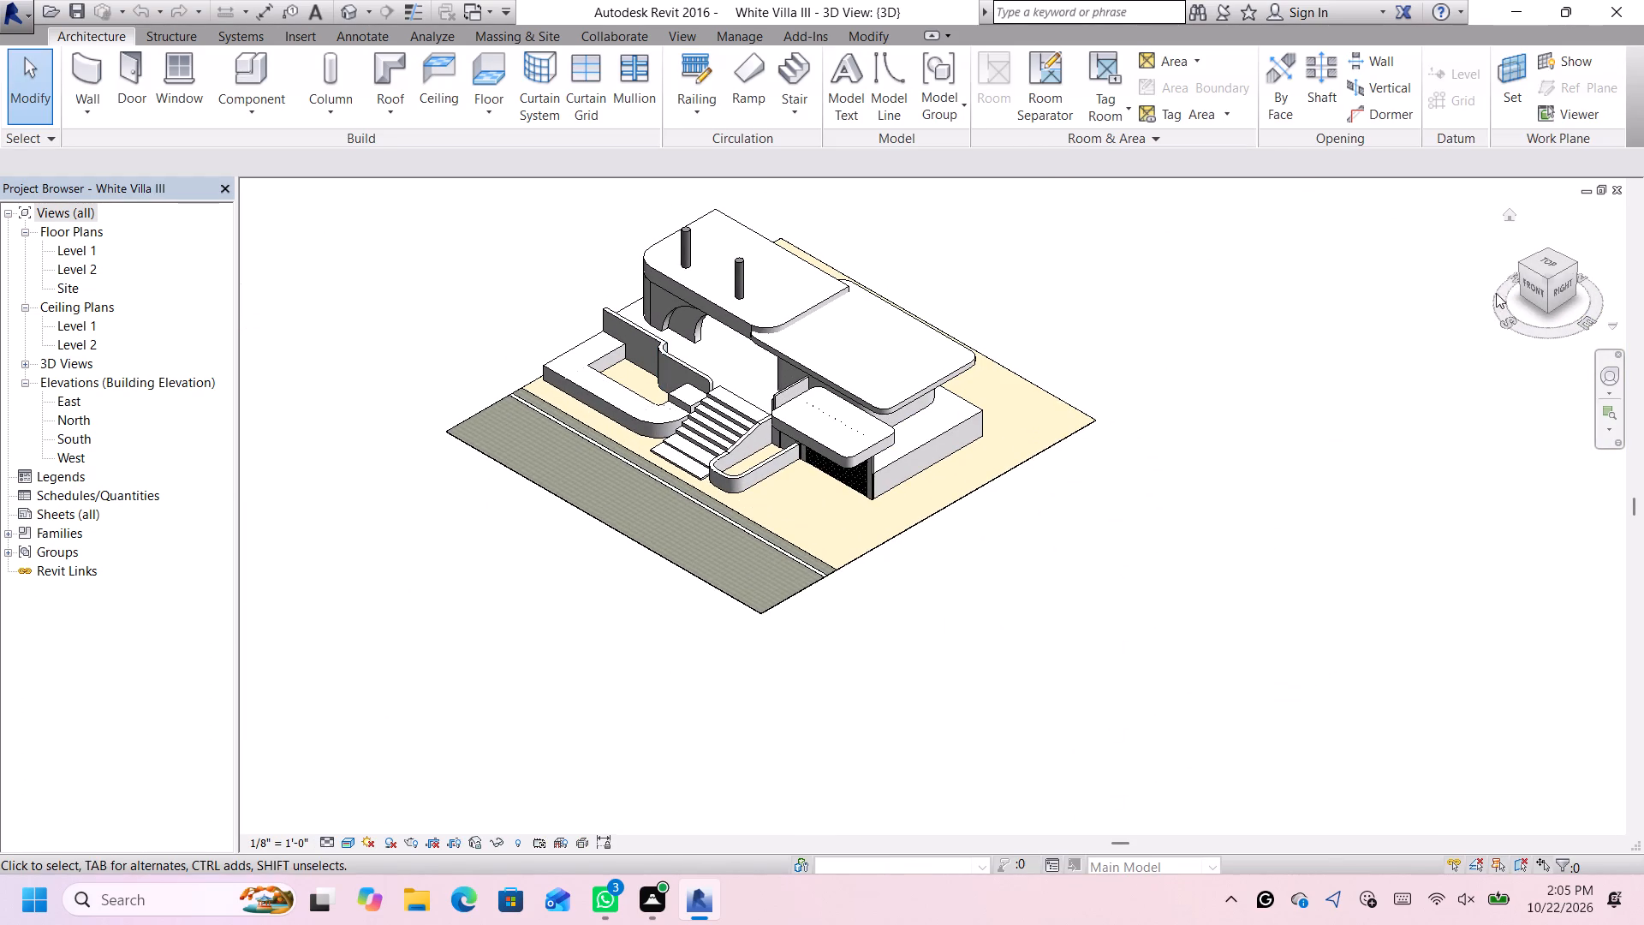
left_click(1522, 263)
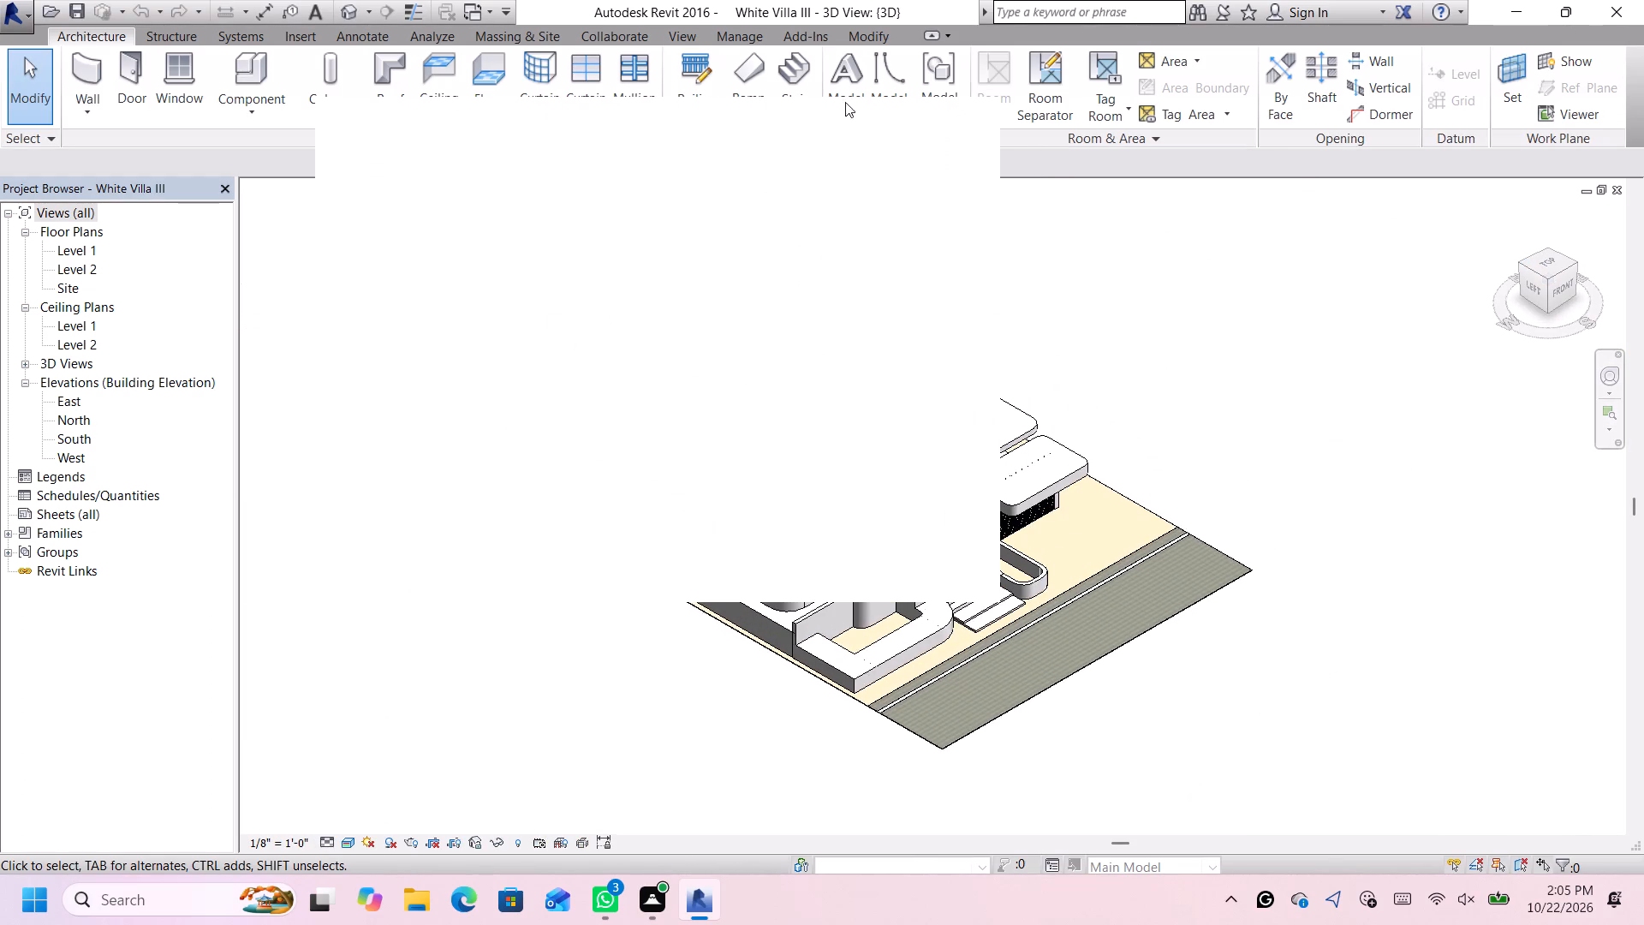
scroll(949, 200, "up", 4)
left_click(958, 113)
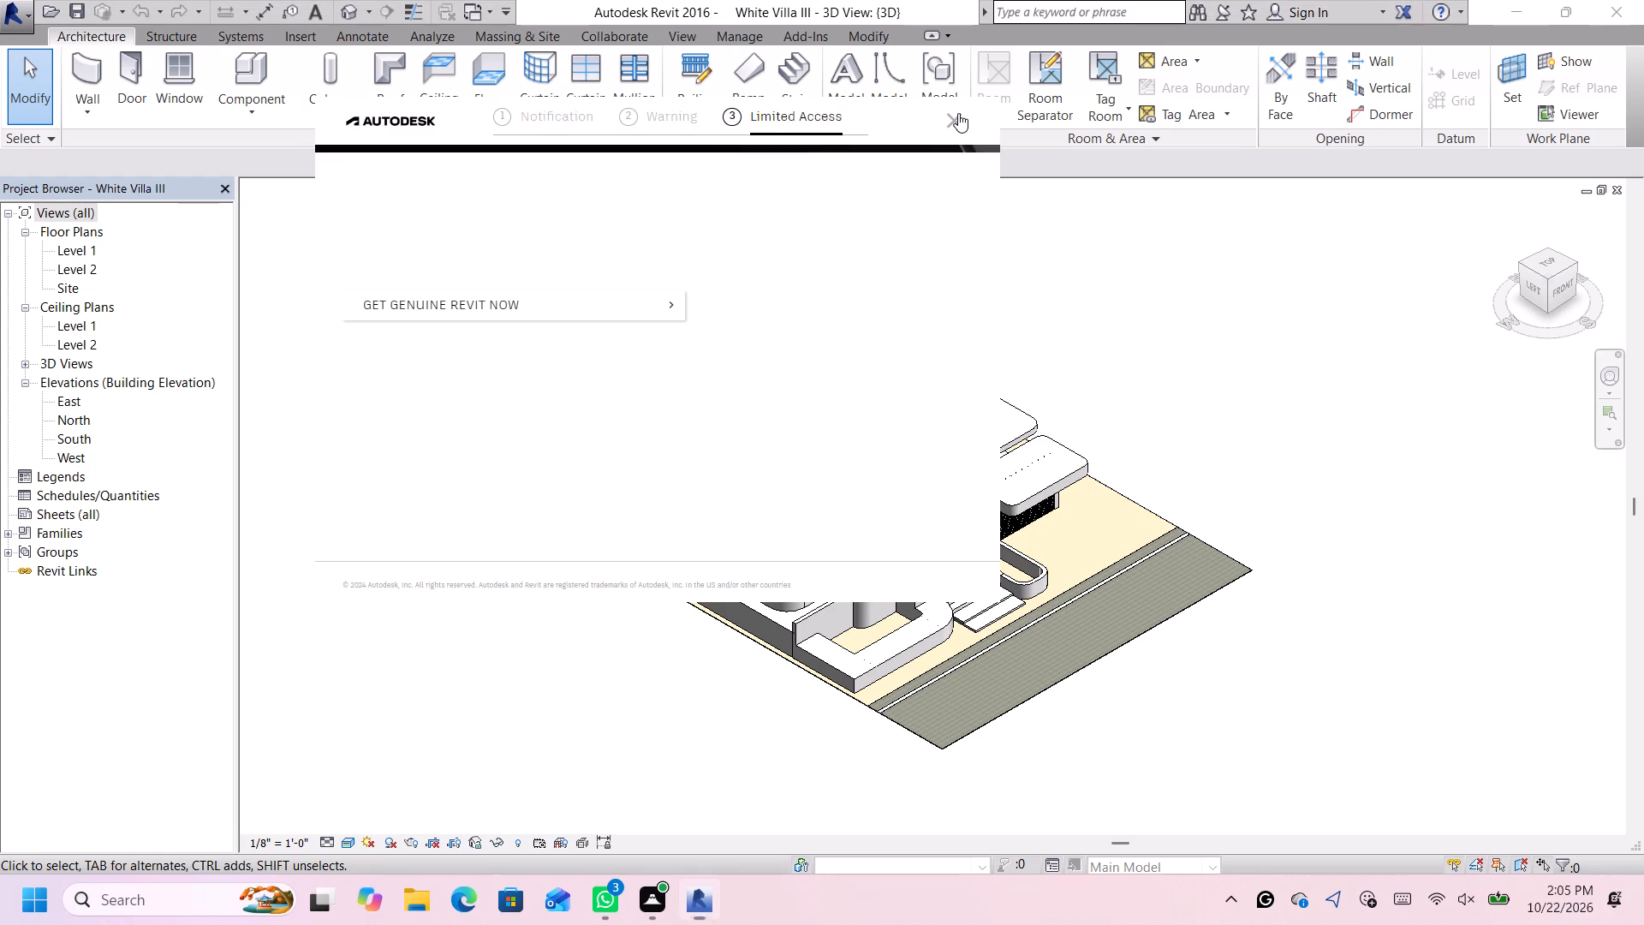
scroll(886, 462, "up", 2)
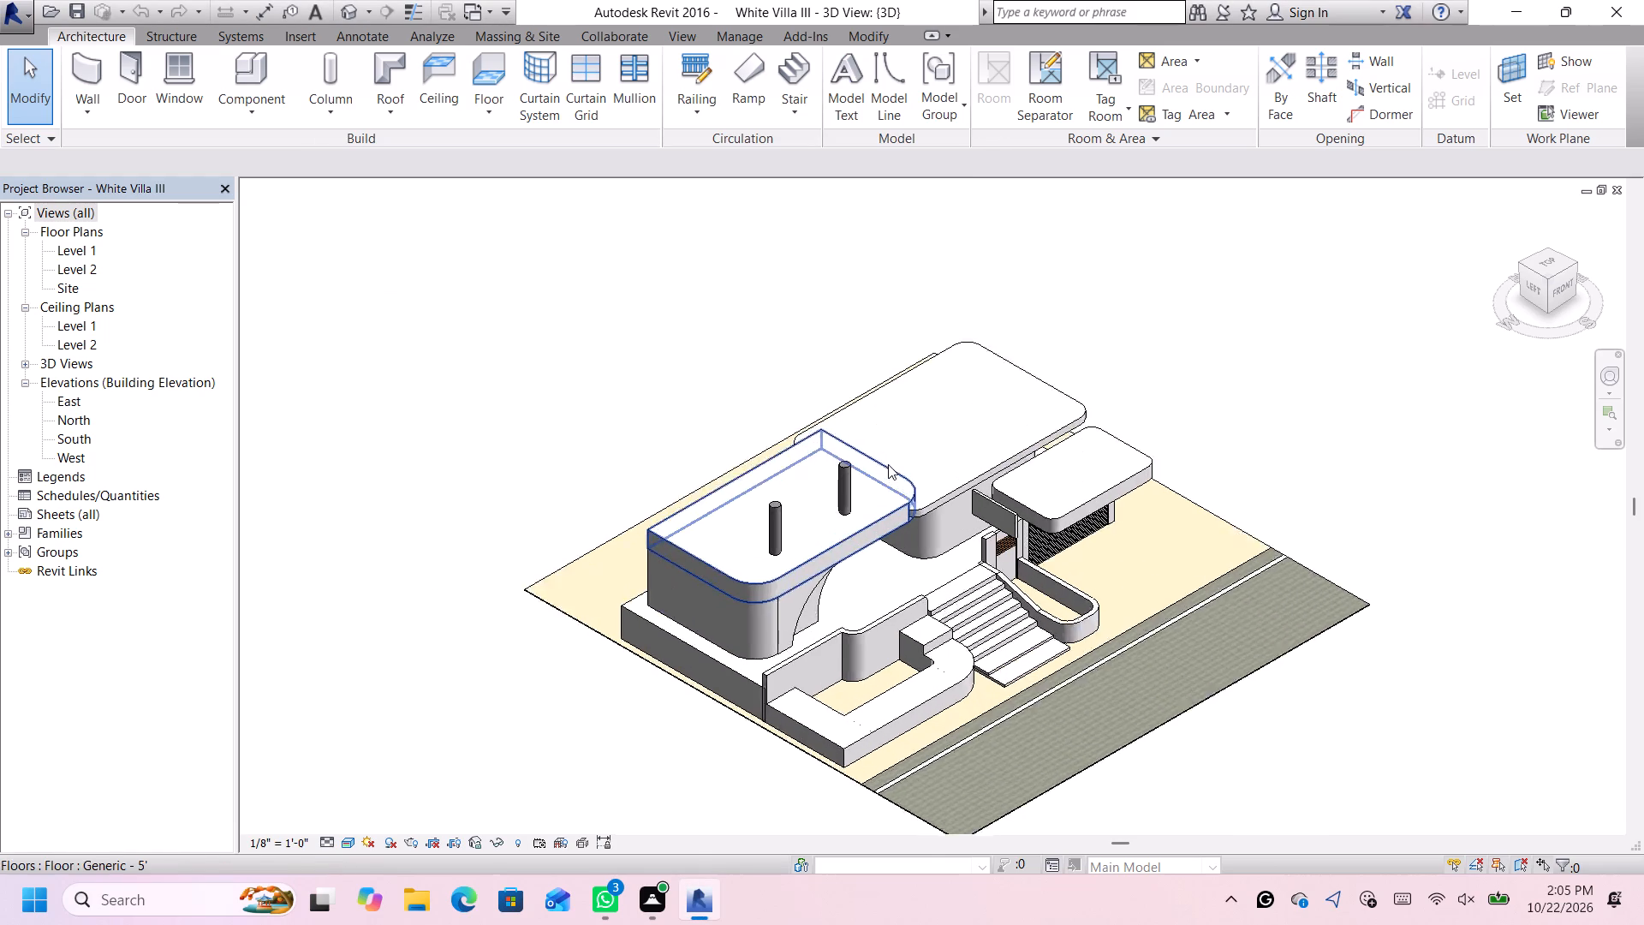
scroll(888, 464, "up", 2)
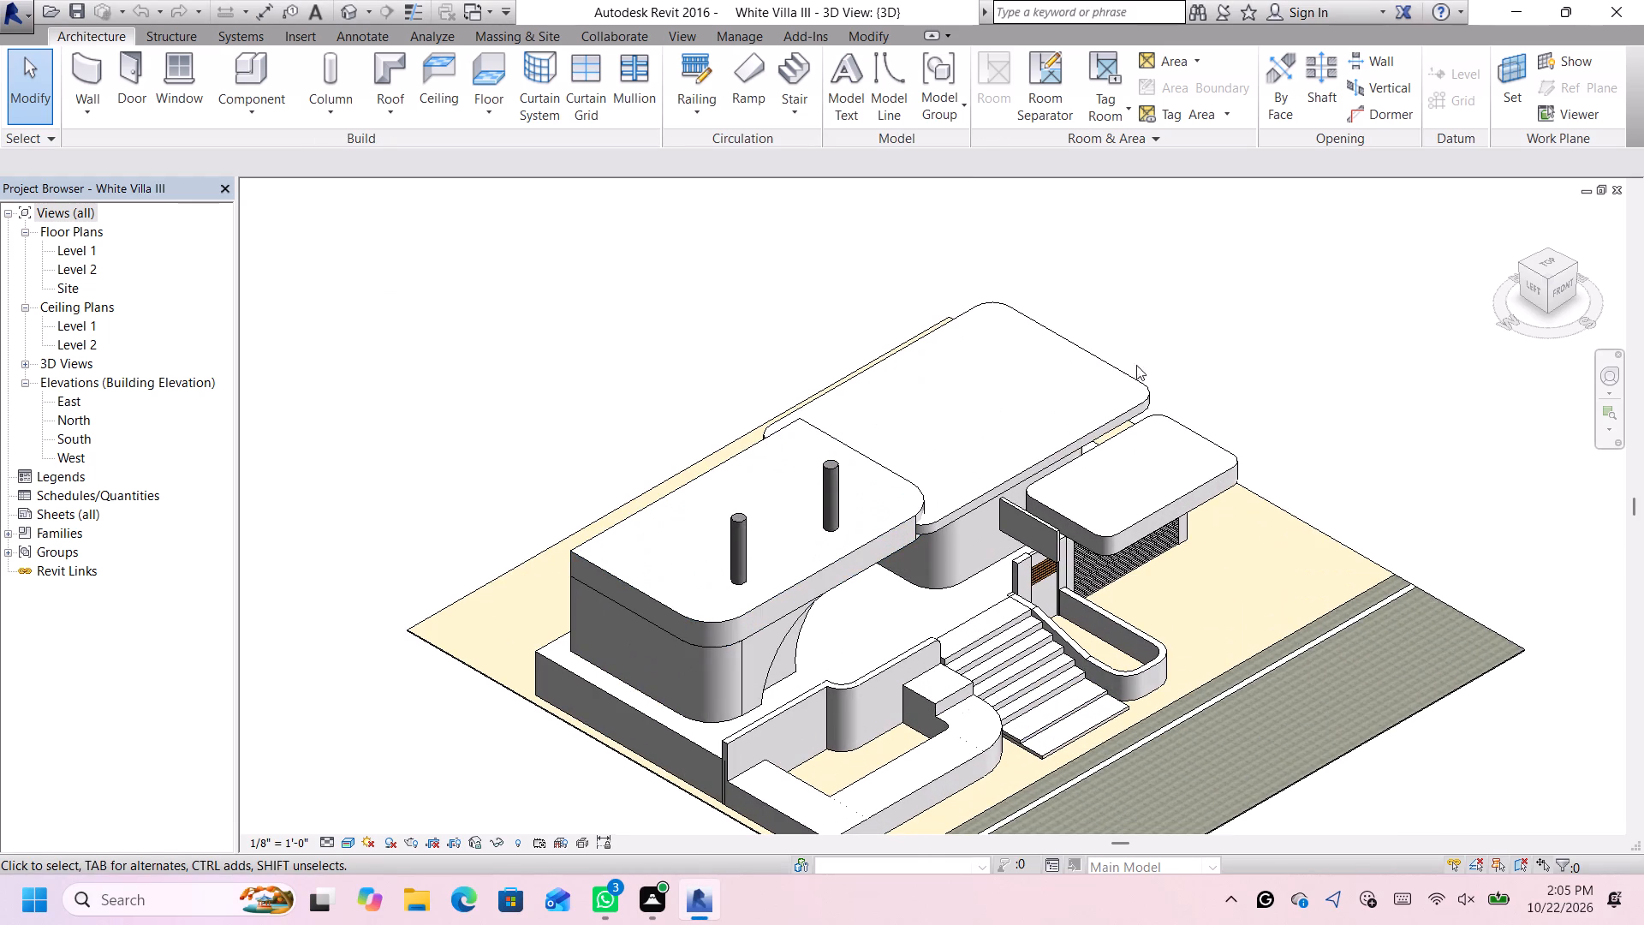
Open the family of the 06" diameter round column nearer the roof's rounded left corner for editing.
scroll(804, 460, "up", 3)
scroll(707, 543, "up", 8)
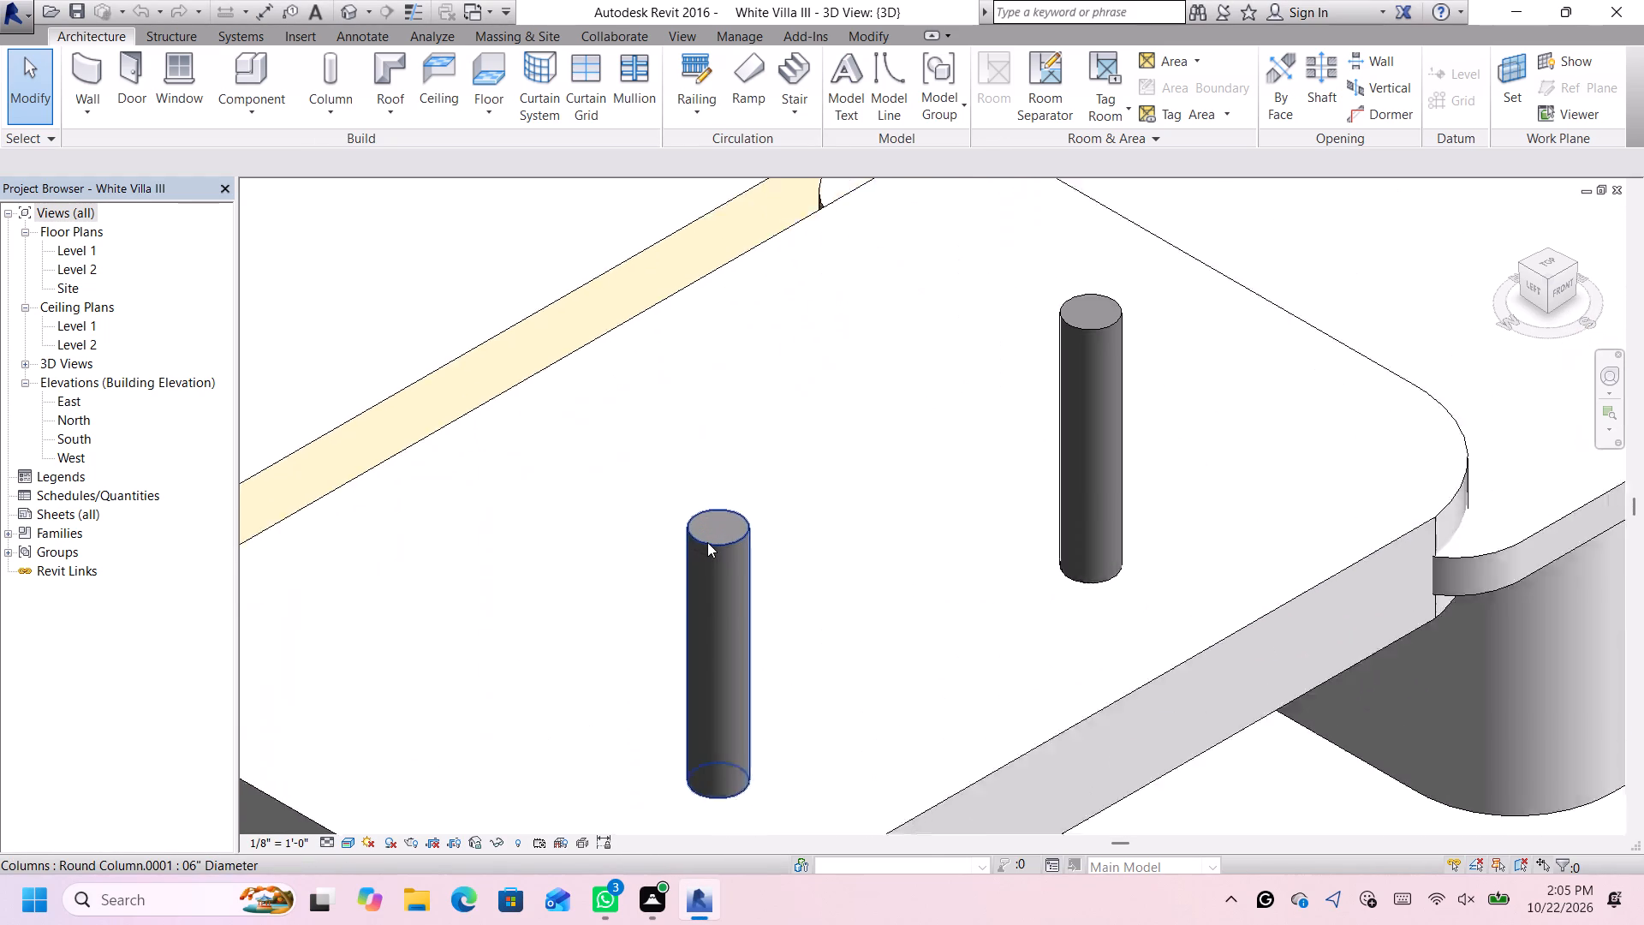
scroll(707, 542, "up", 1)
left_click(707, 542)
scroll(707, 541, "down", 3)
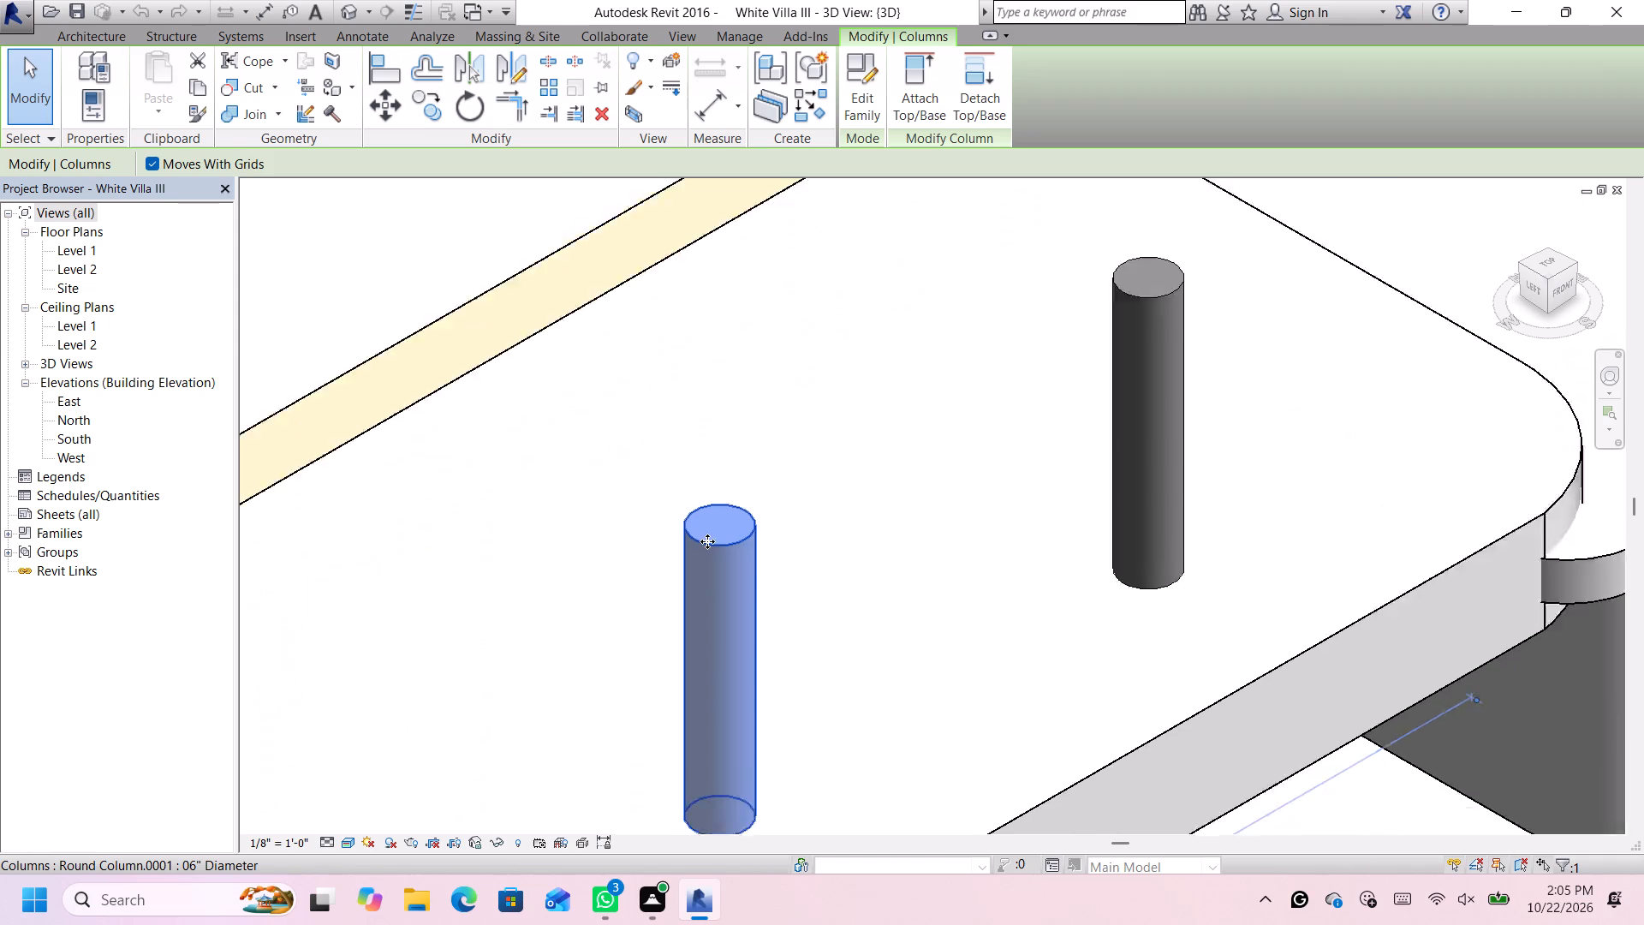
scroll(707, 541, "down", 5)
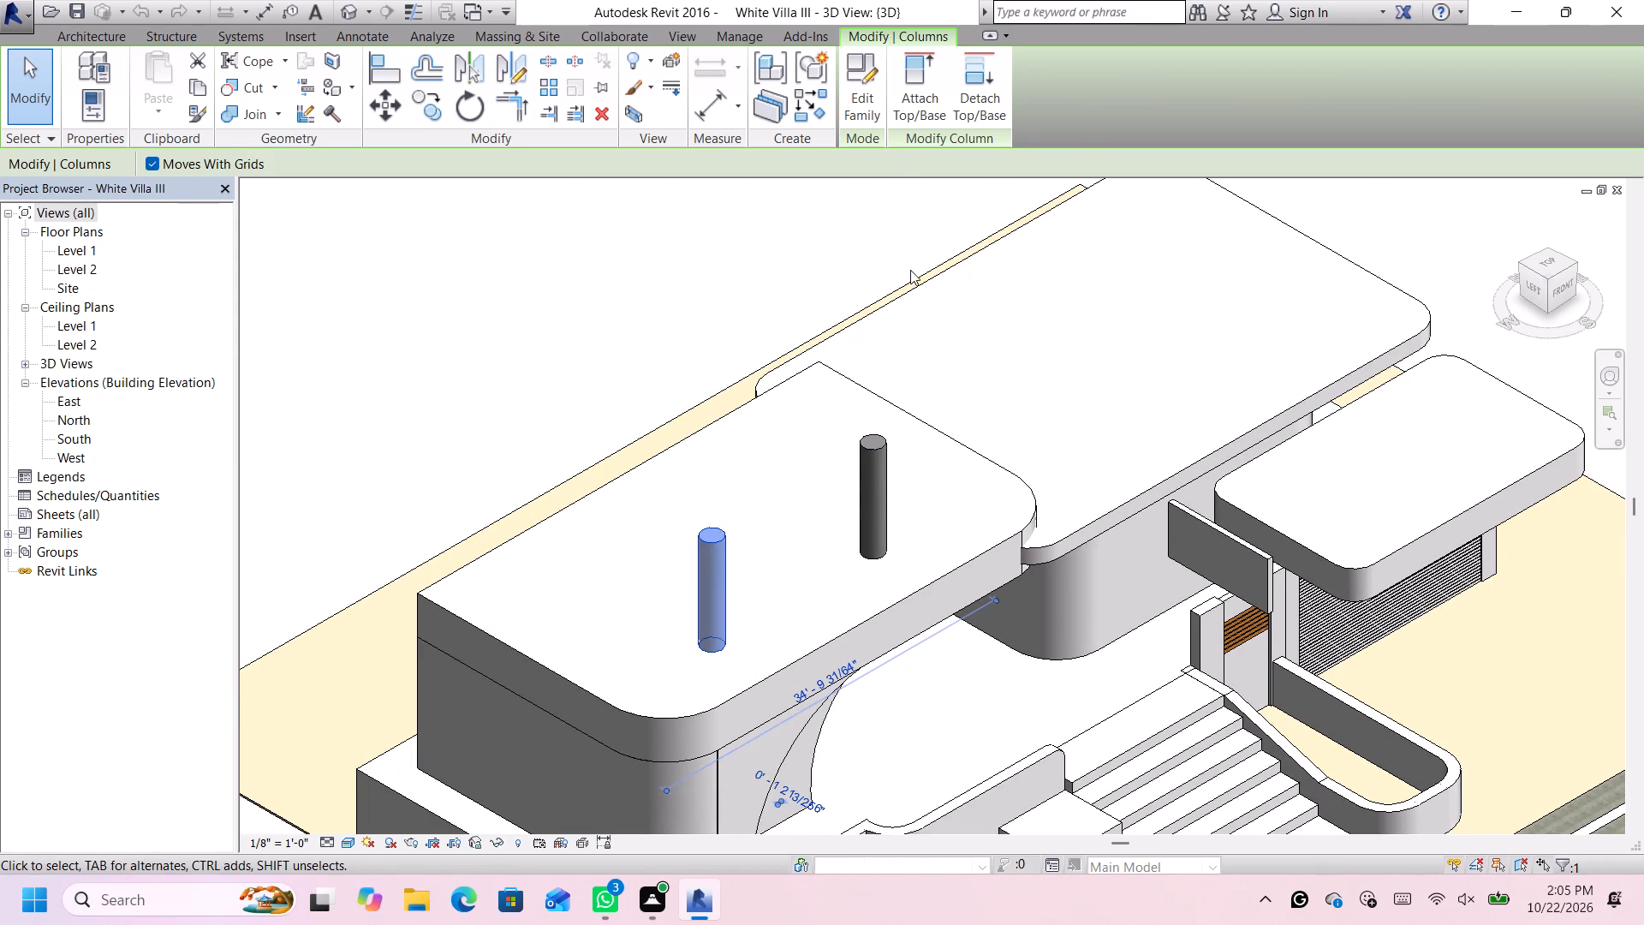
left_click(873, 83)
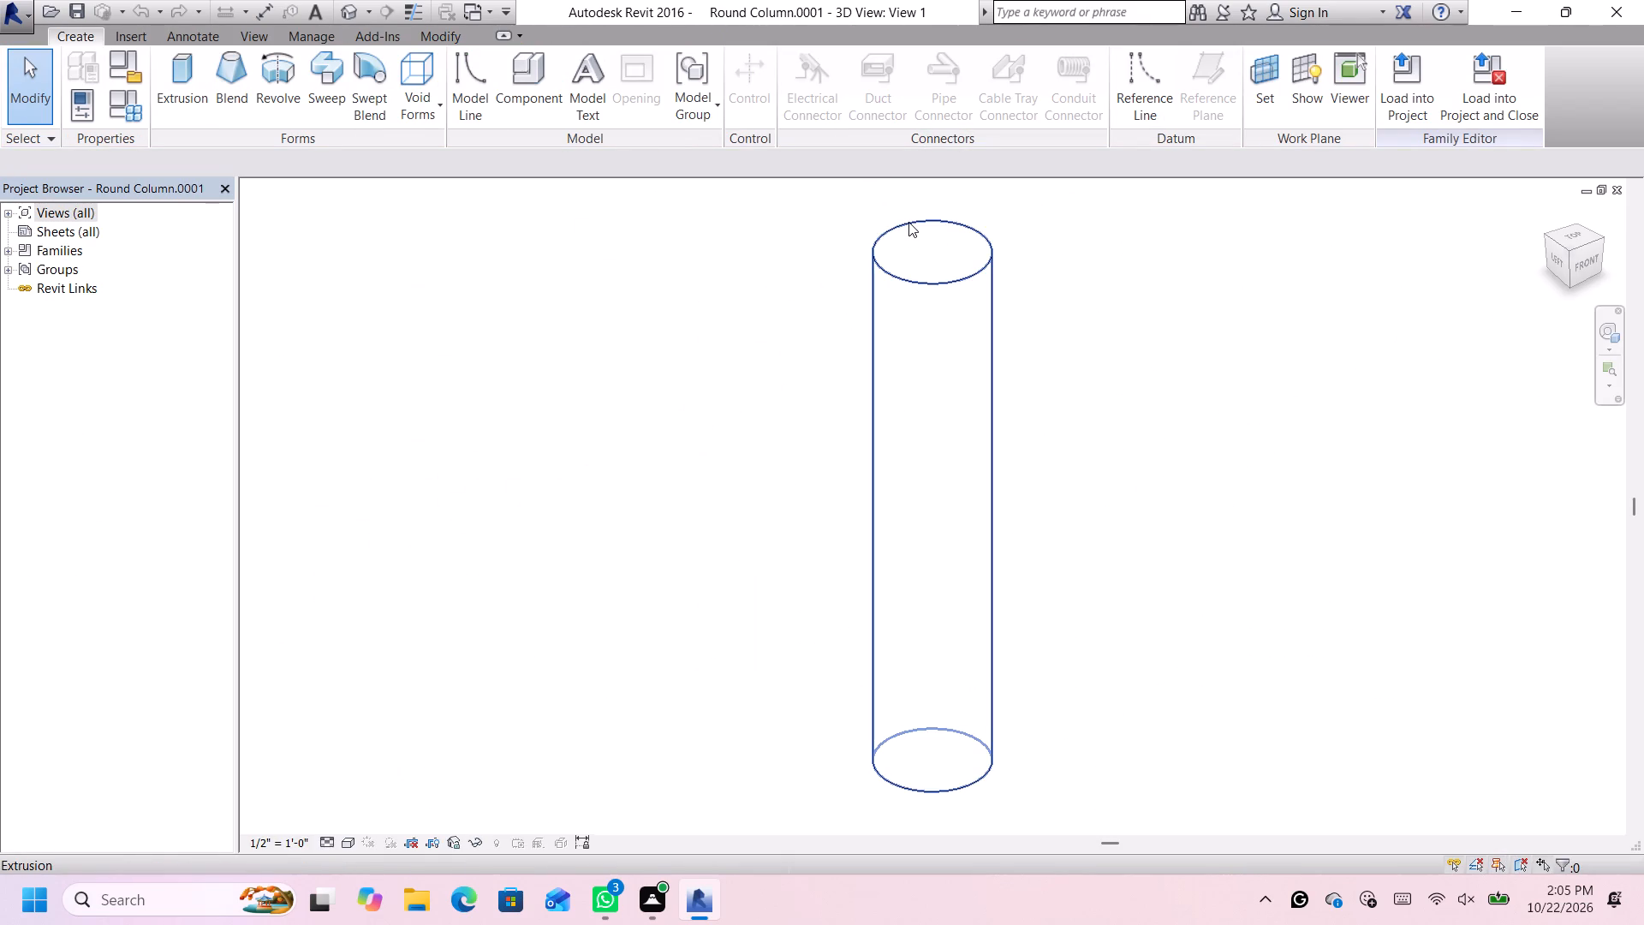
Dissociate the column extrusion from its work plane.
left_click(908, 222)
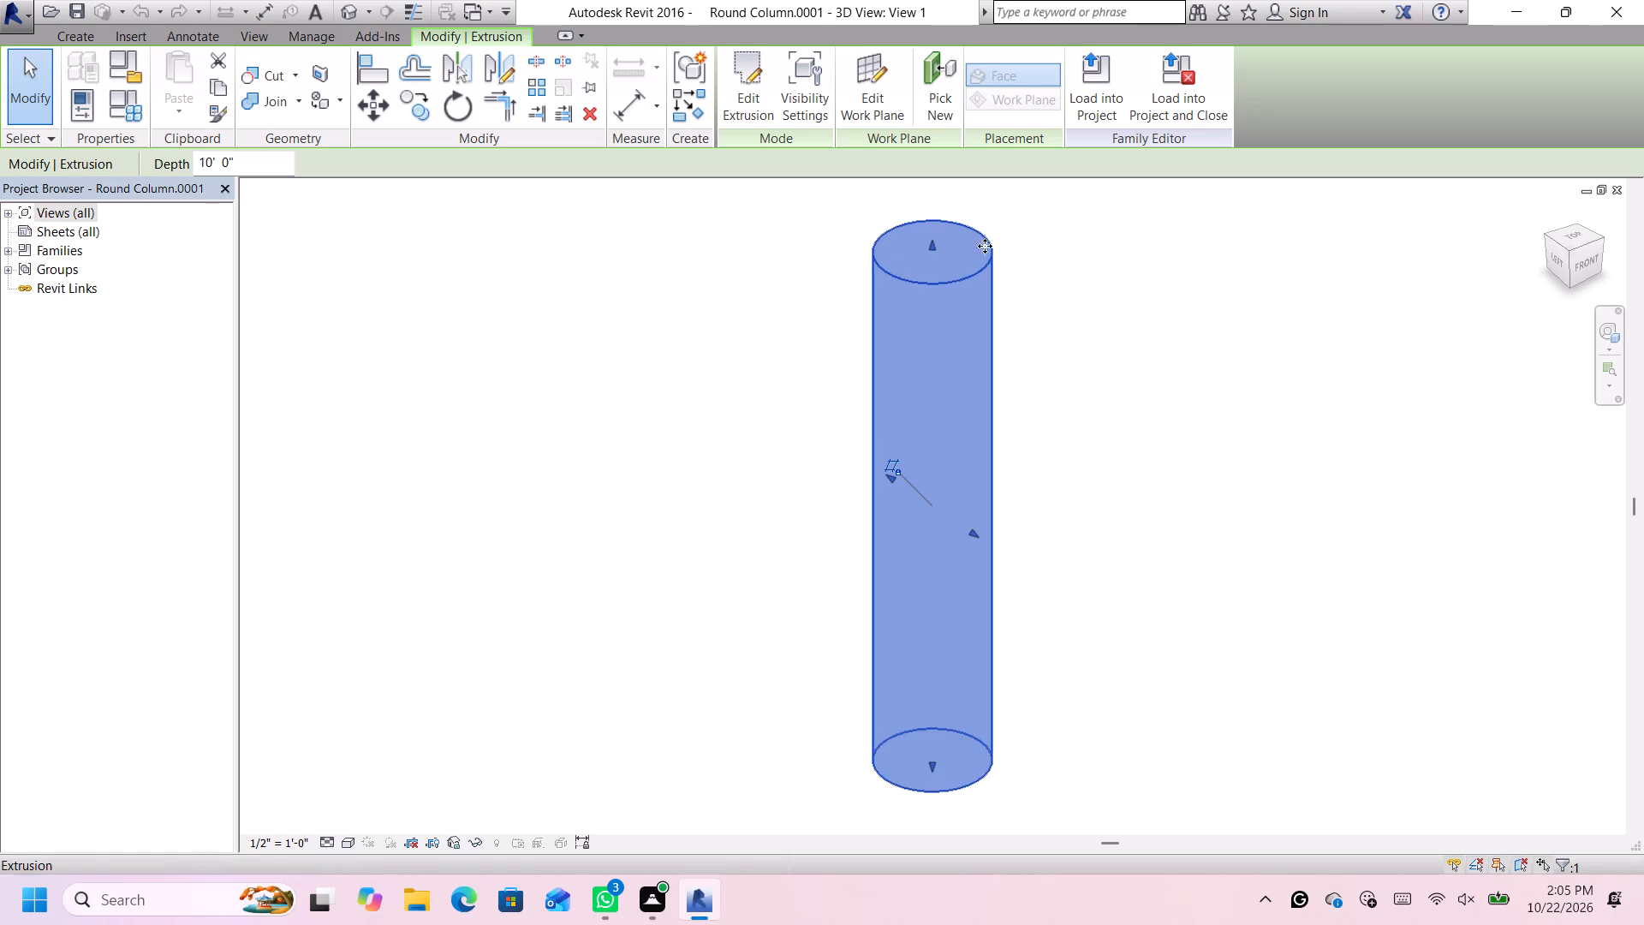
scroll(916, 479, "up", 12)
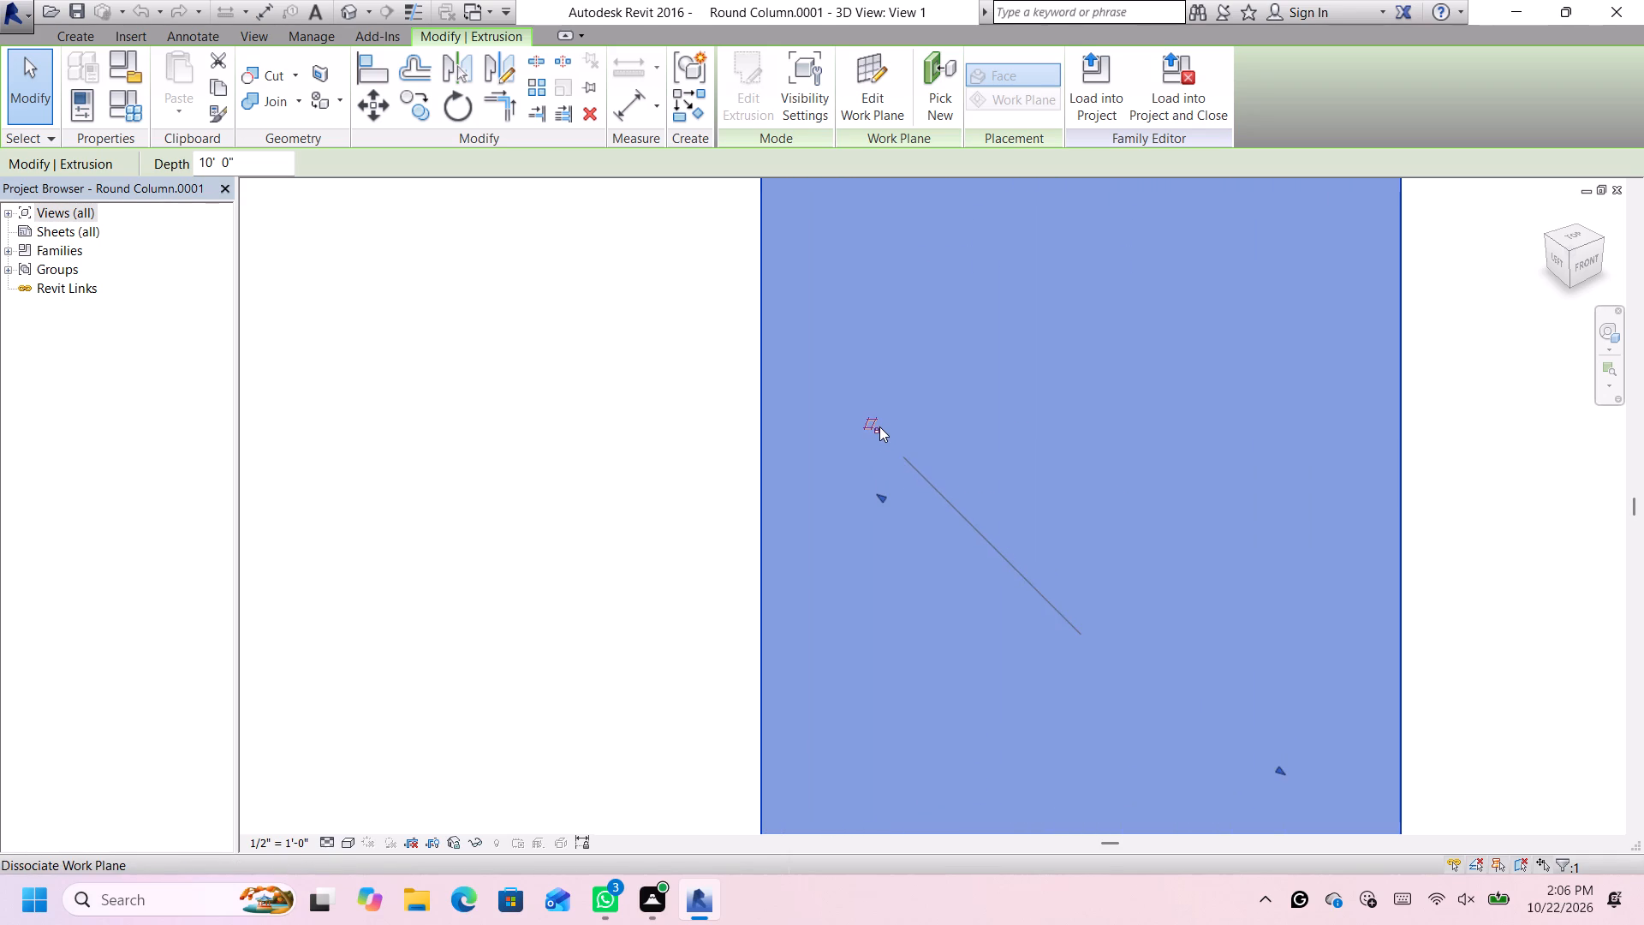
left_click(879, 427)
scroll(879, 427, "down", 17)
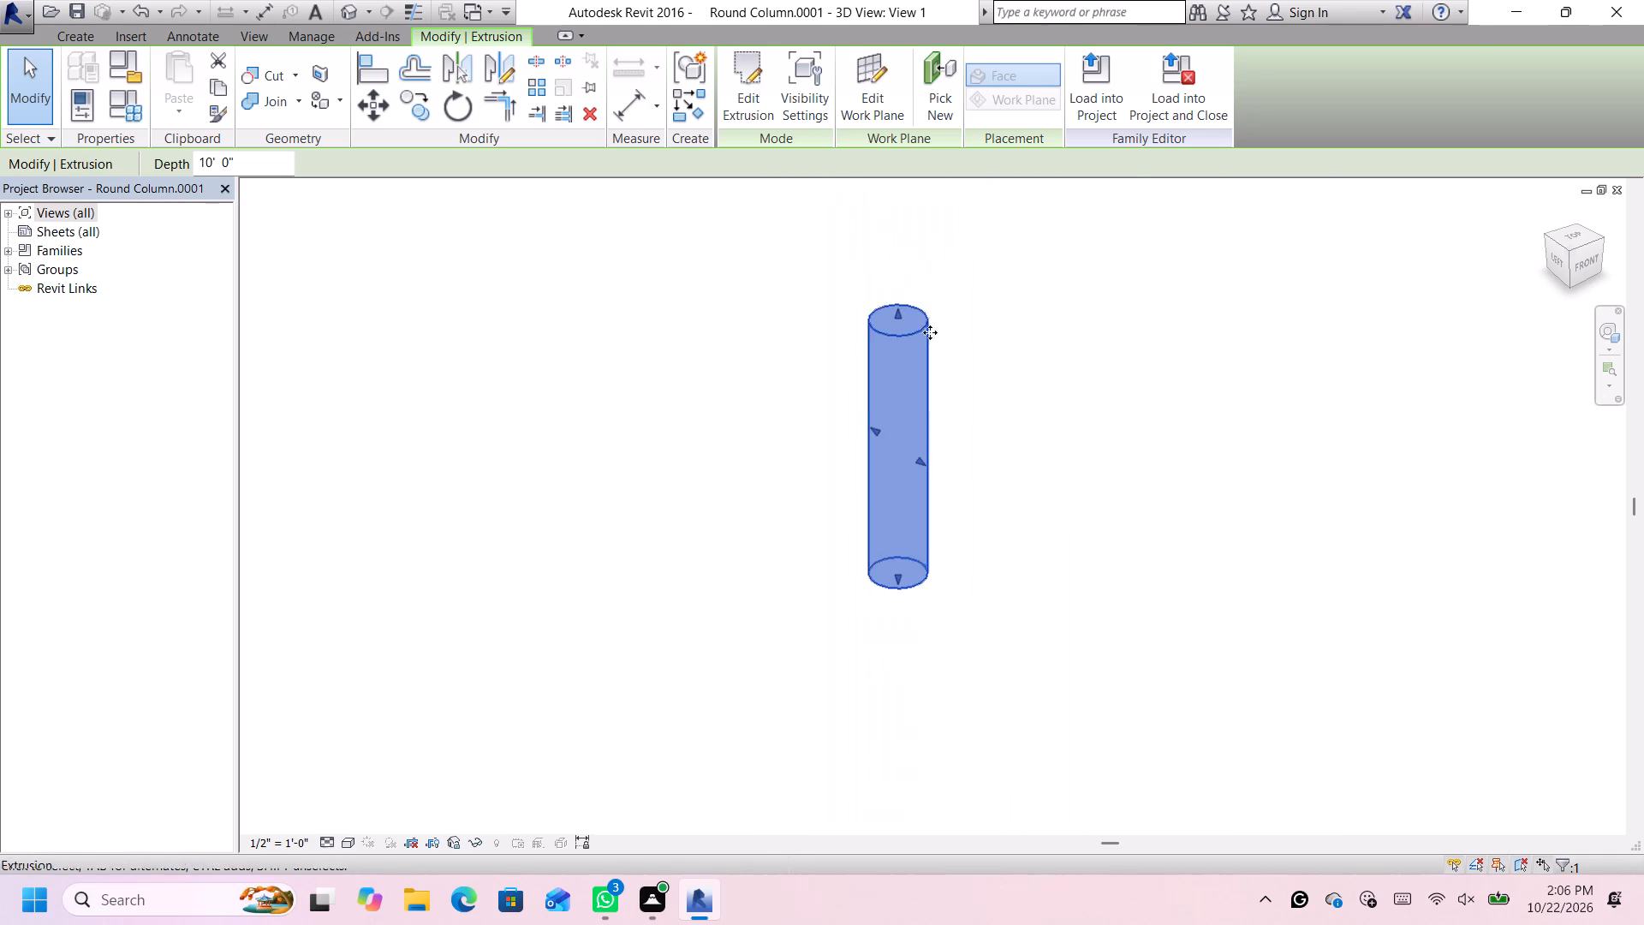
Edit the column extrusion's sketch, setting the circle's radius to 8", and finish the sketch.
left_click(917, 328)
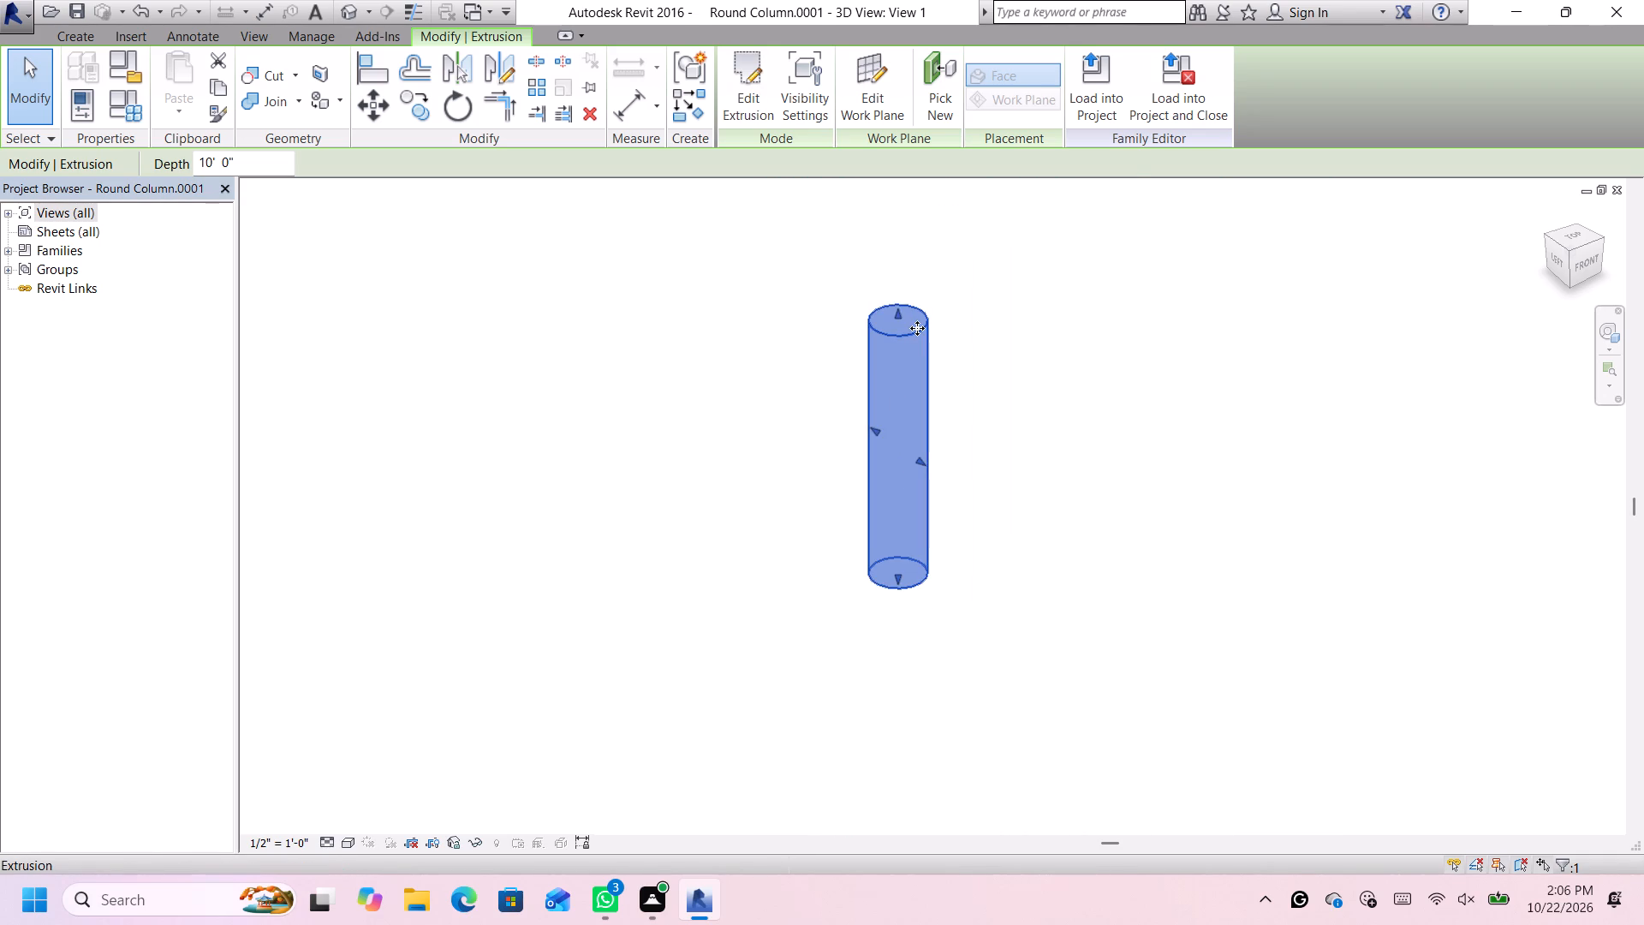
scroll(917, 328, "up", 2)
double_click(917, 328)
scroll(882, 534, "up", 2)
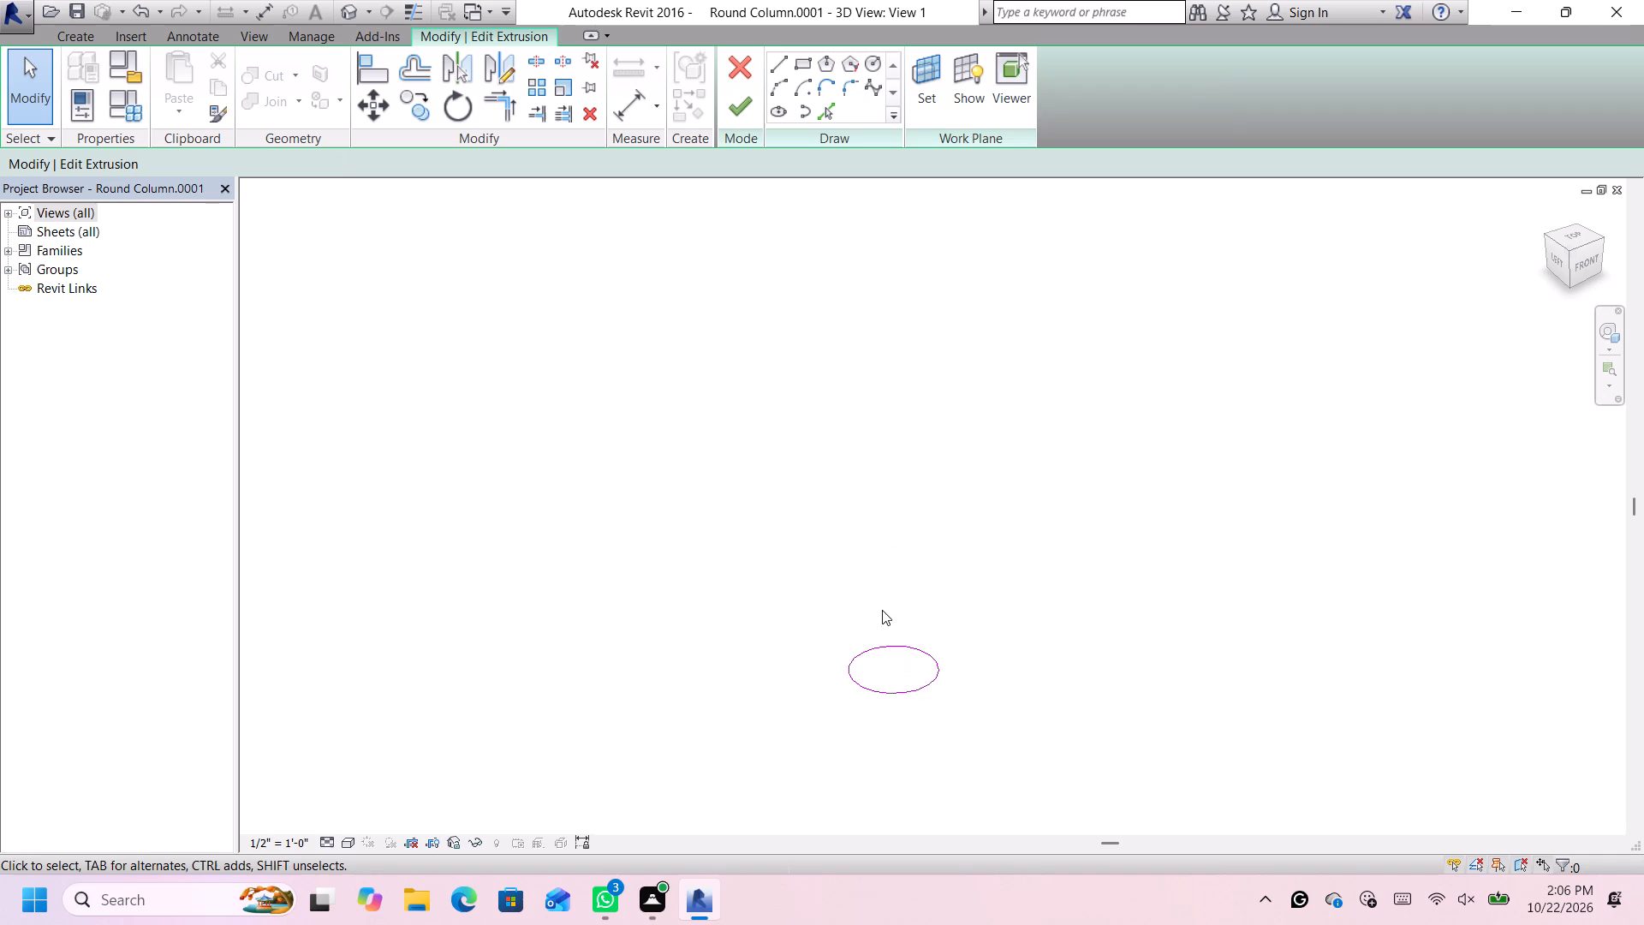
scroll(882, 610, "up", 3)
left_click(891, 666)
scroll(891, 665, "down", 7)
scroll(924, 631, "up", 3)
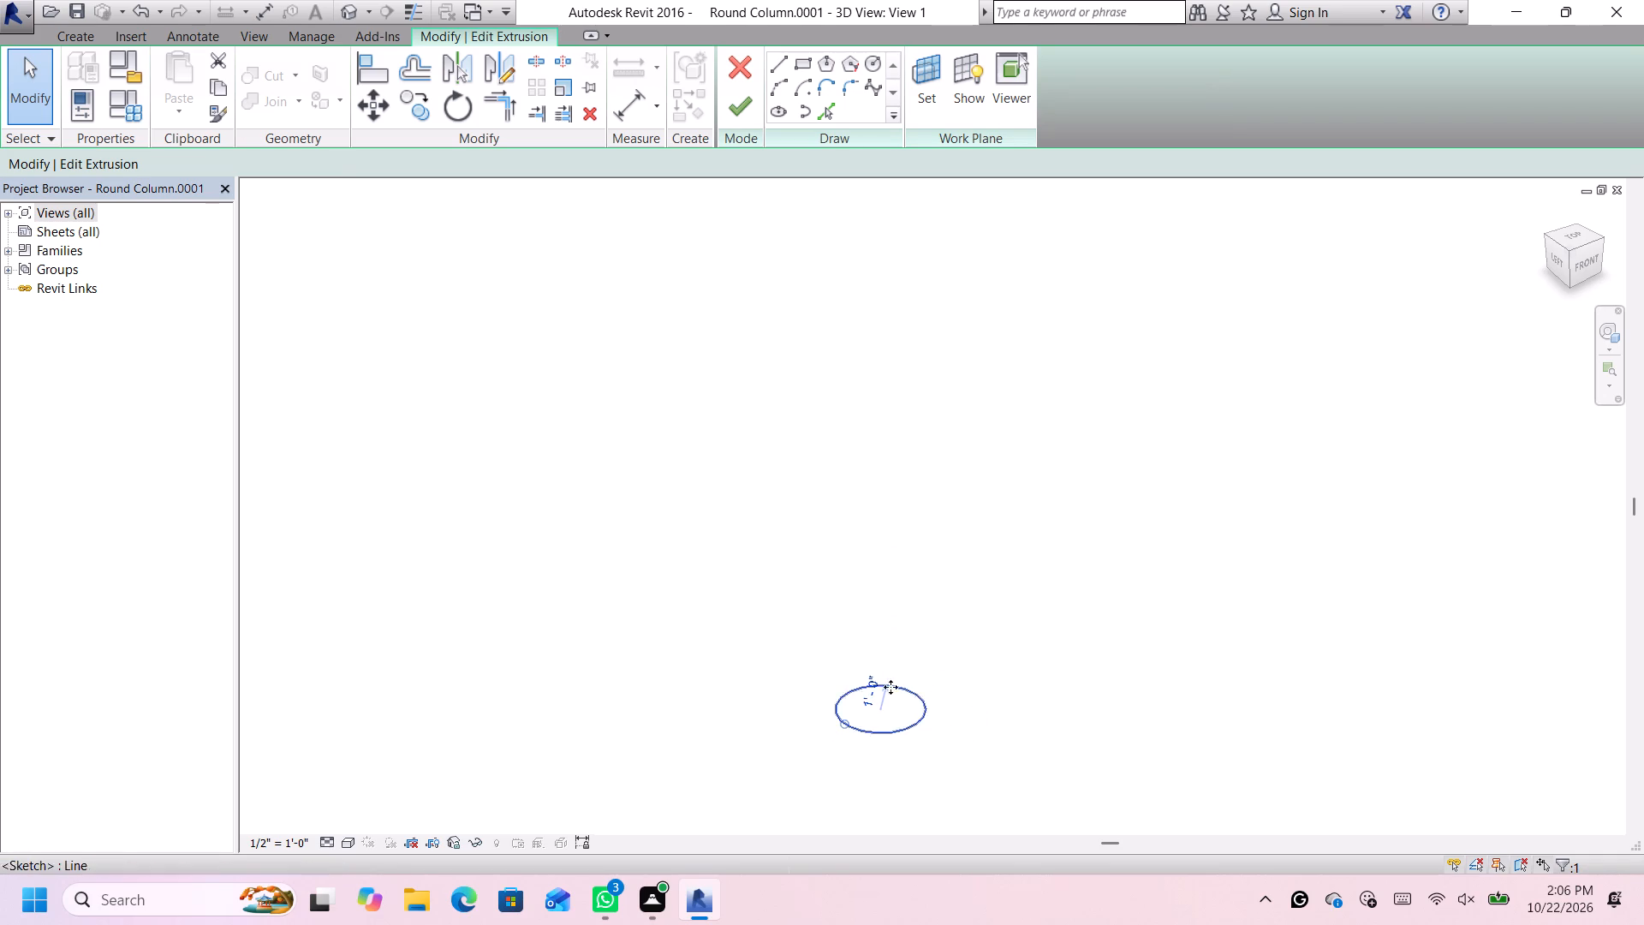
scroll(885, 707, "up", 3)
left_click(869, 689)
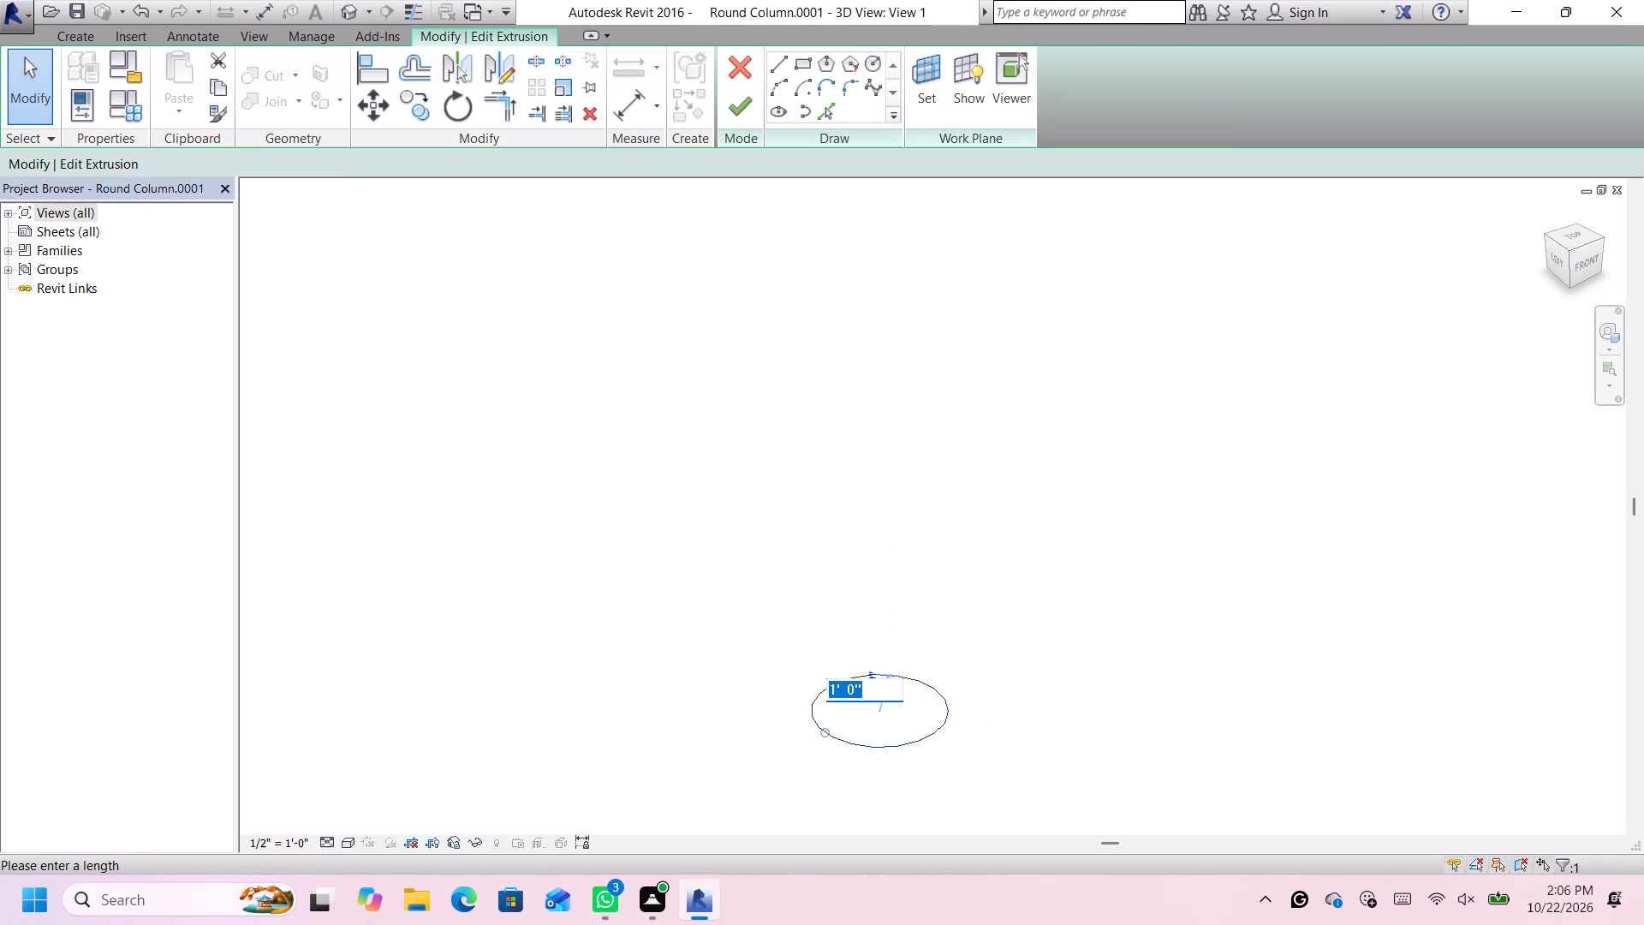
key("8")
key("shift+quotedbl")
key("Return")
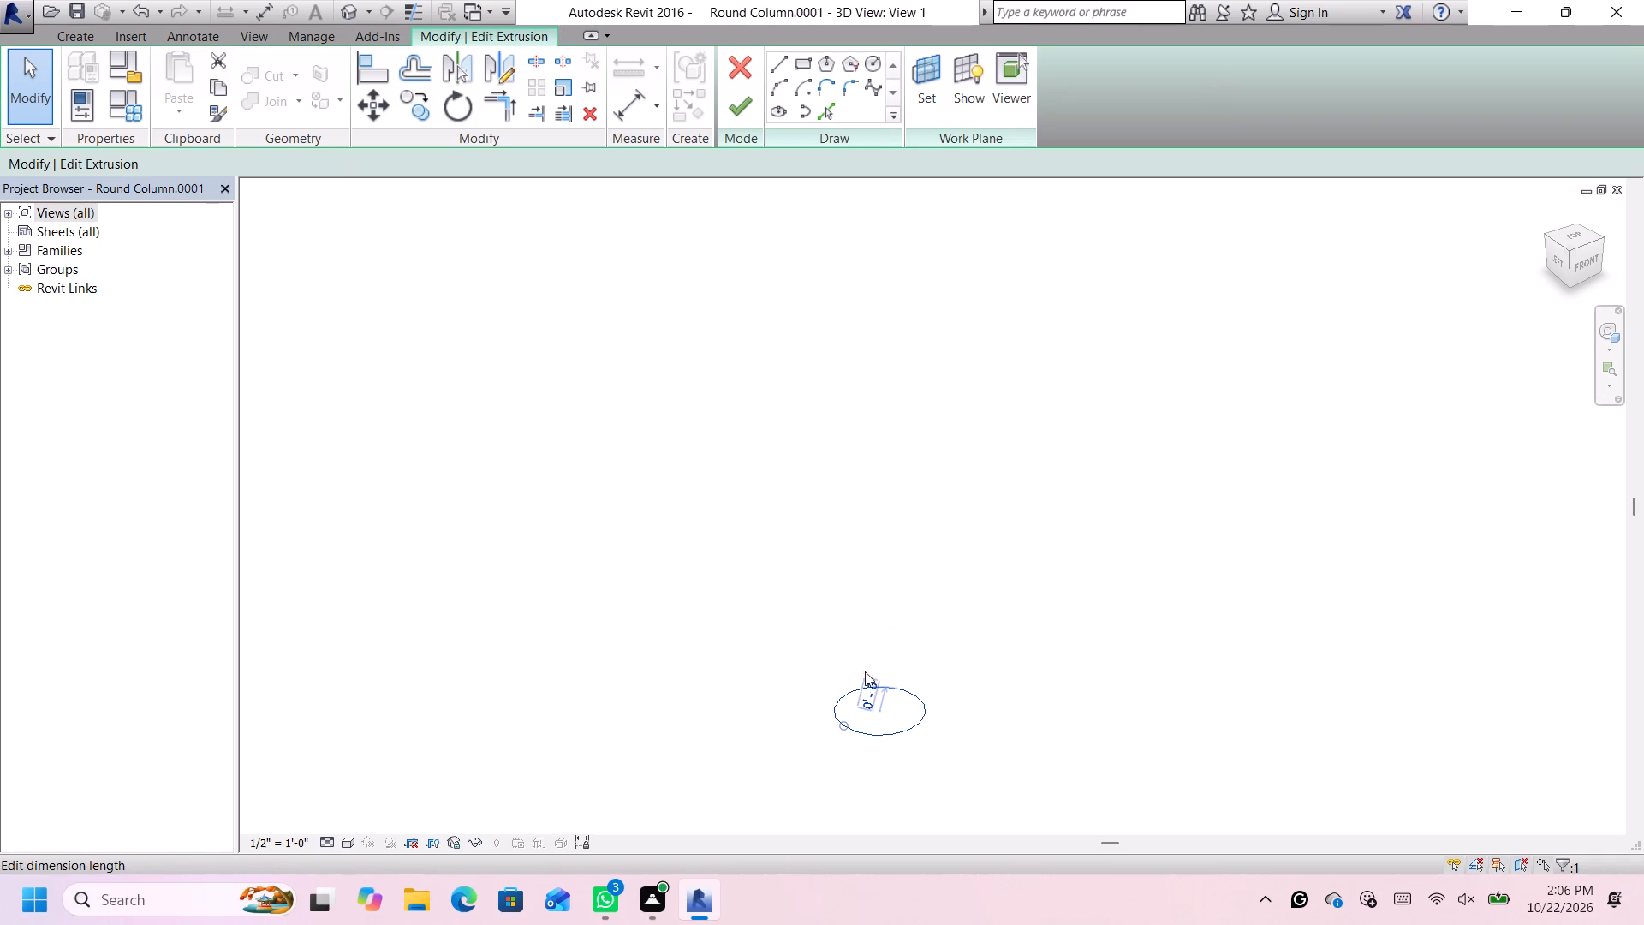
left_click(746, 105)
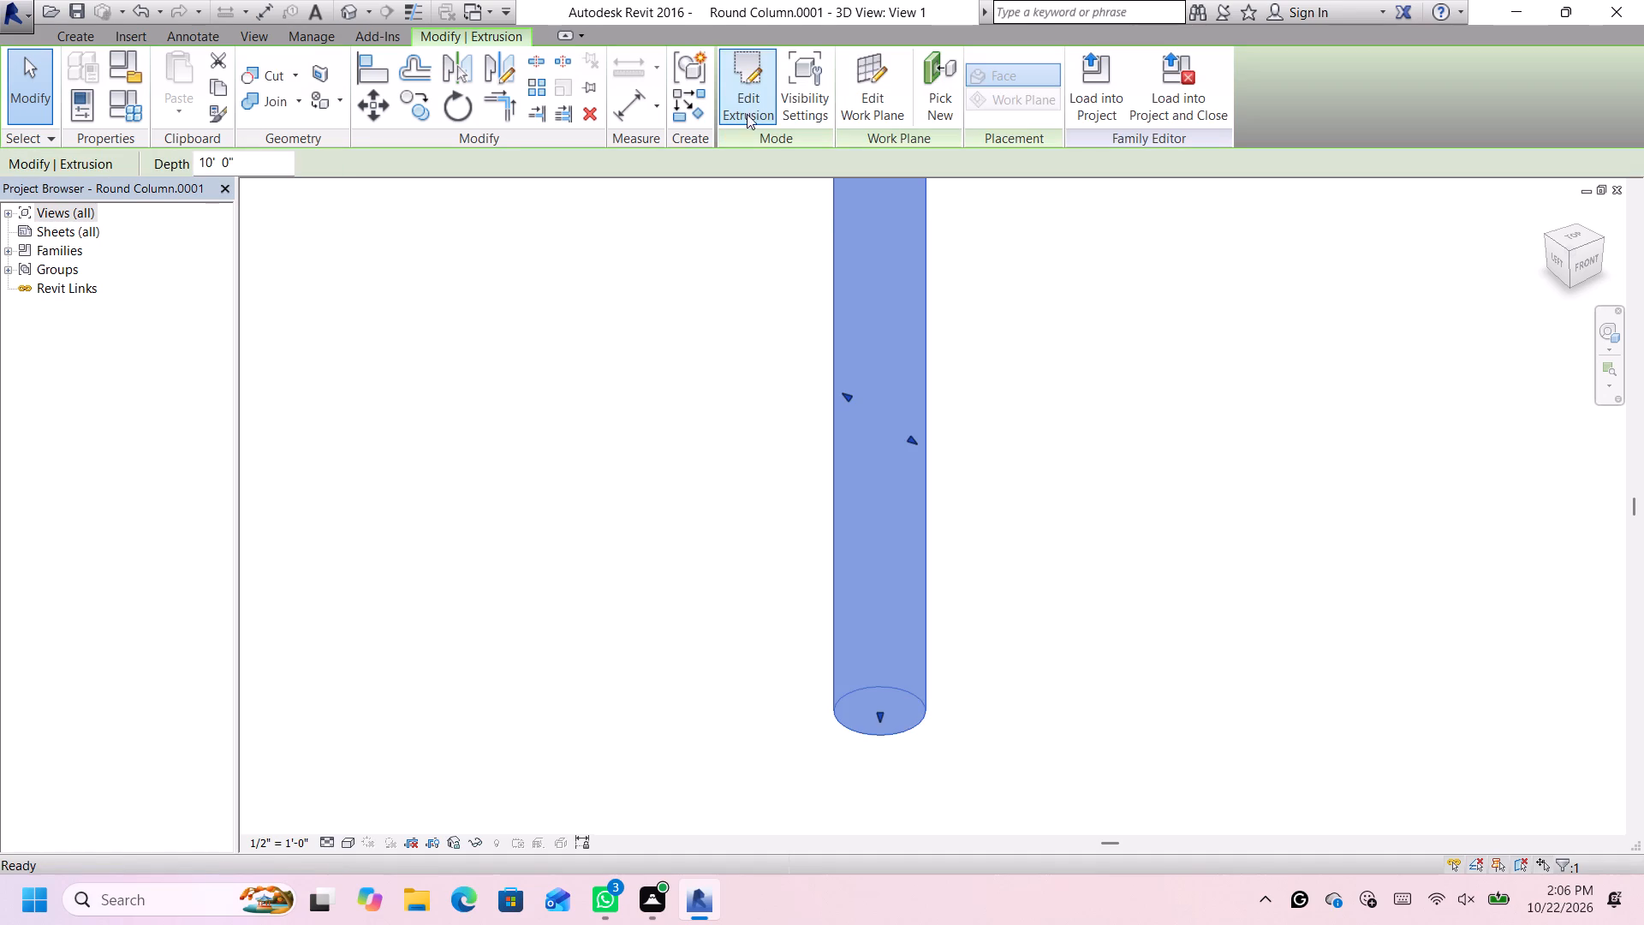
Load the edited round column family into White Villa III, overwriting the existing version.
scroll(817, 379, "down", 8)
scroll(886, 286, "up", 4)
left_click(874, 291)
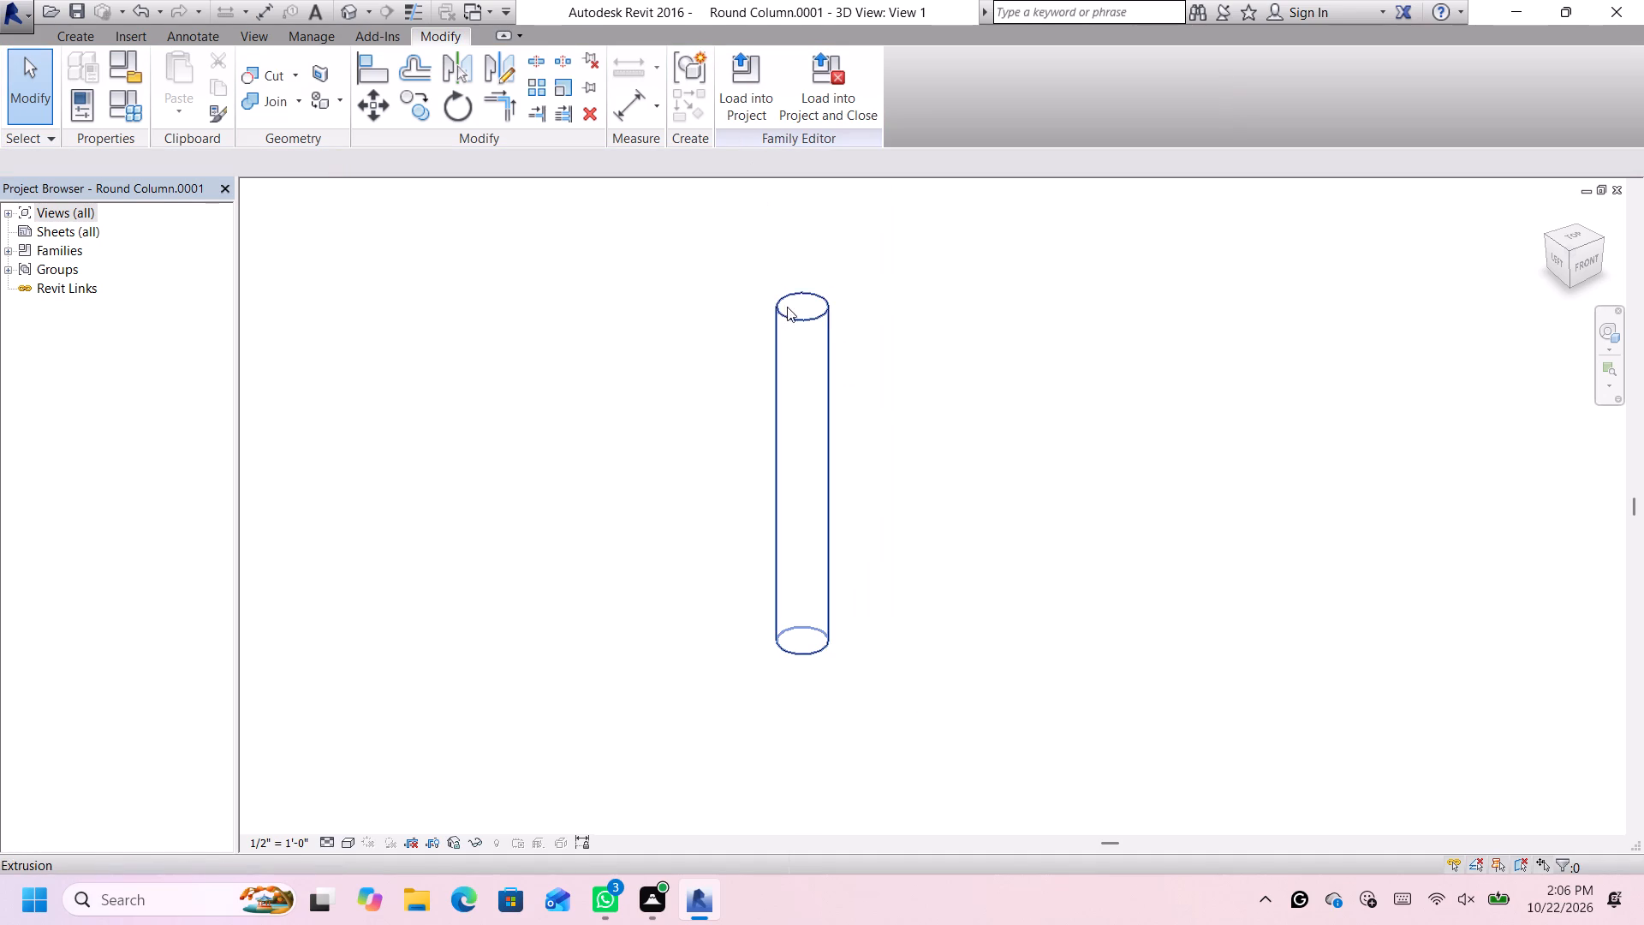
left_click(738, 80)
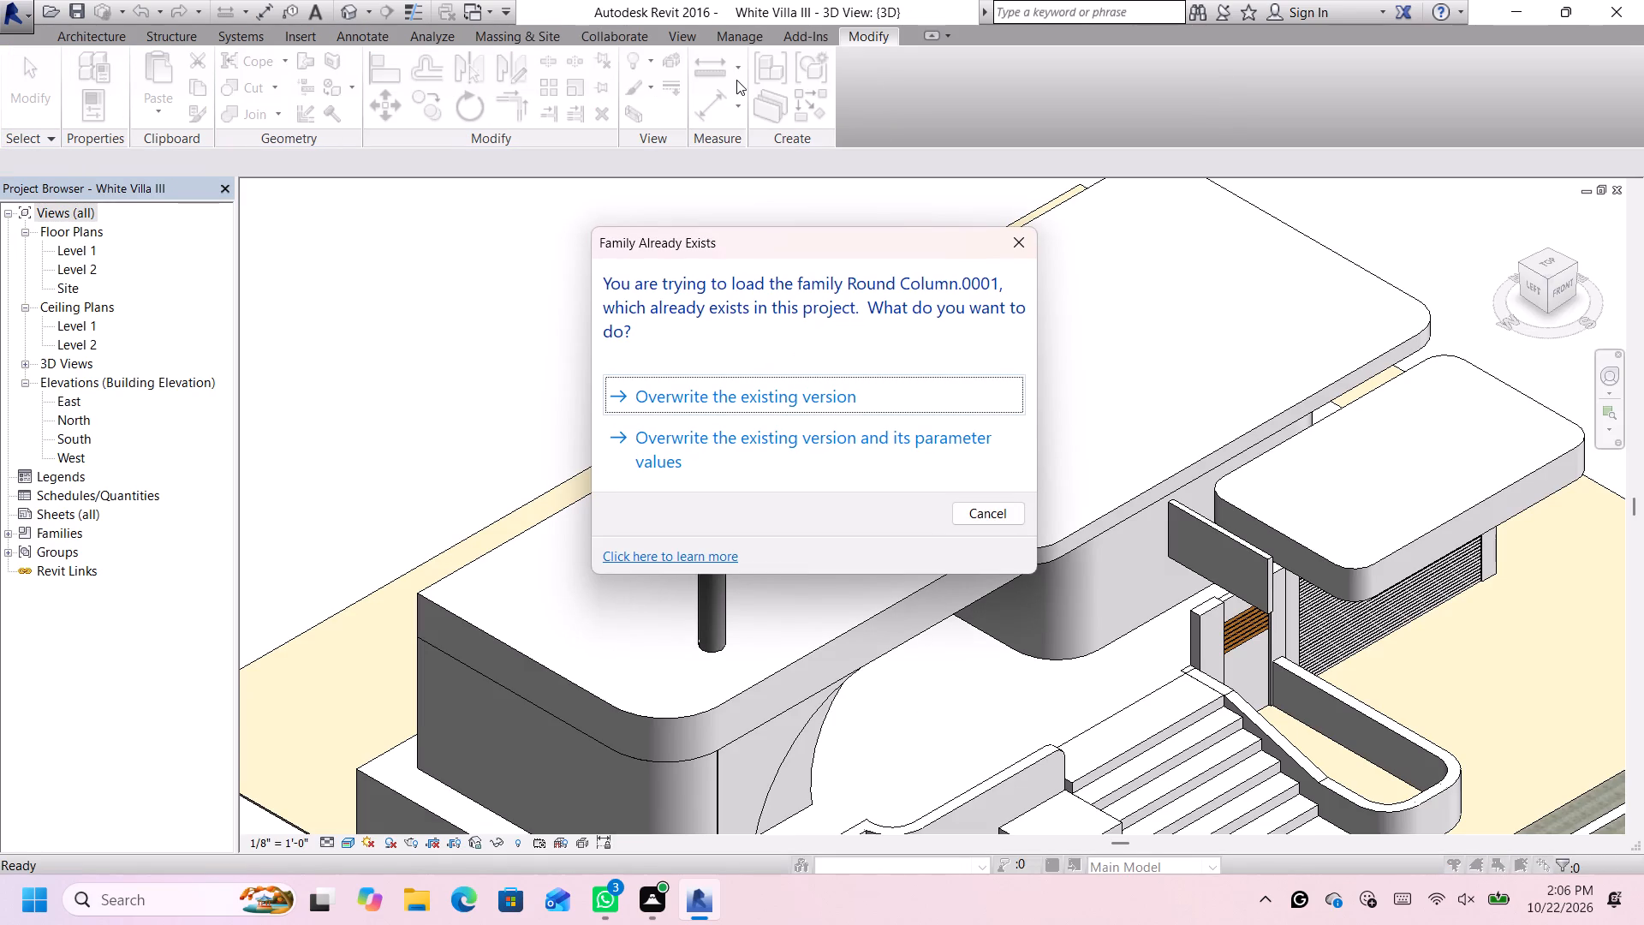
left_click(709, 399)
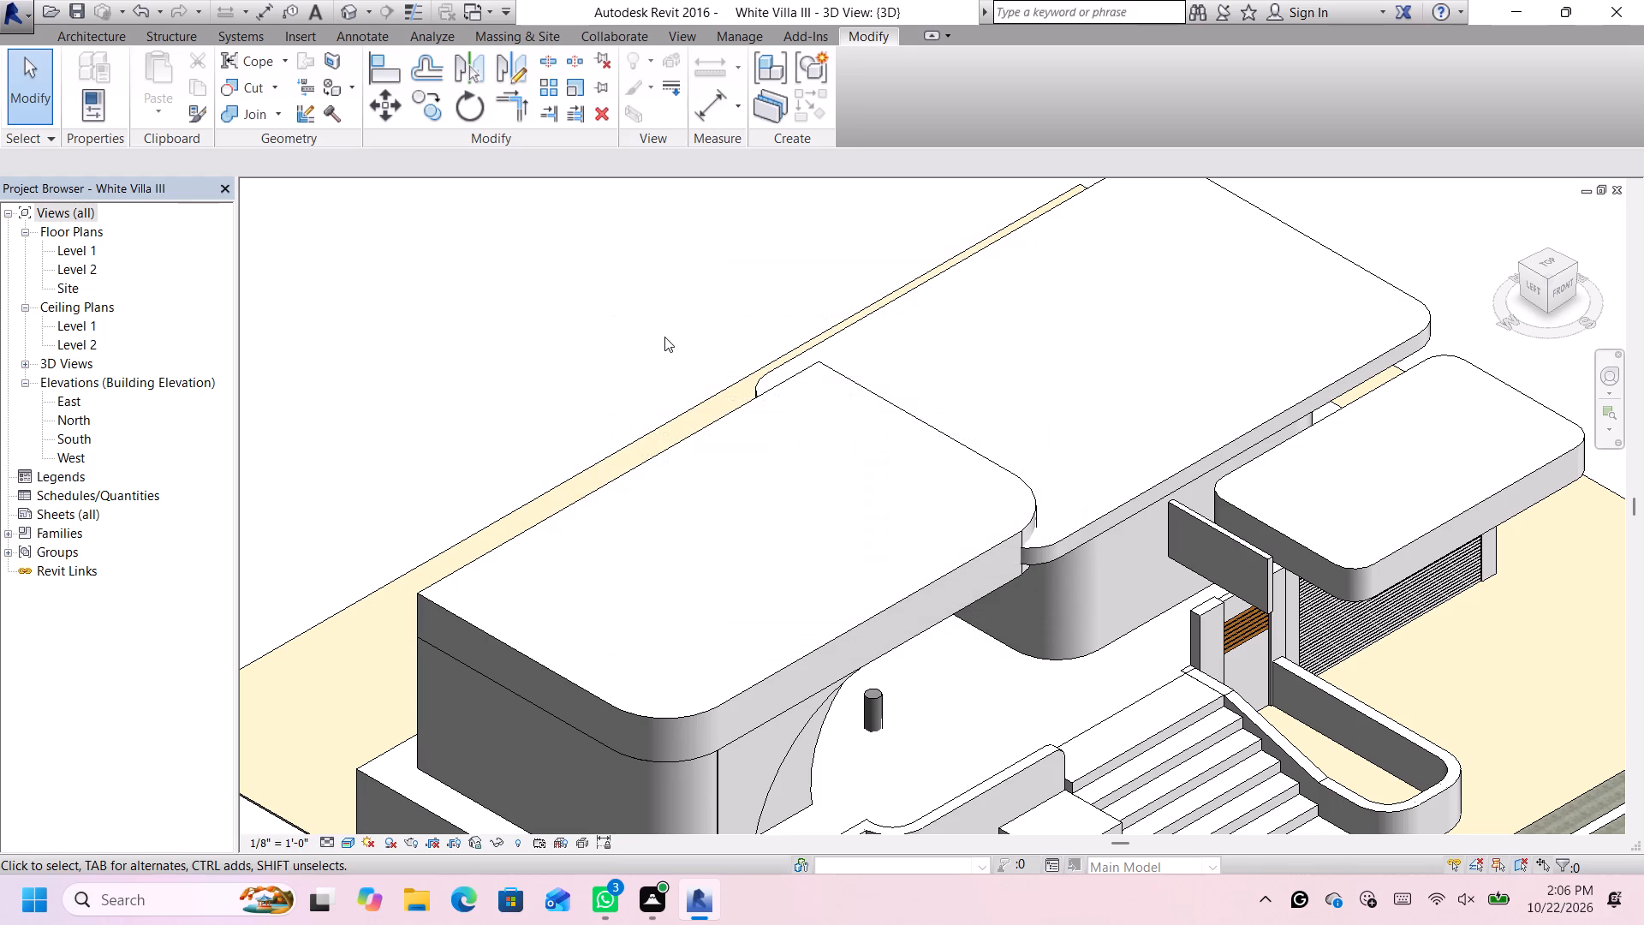
Examine the reloaded 06" diameter round column beside the curved arch along with its level and offset properties.
scroll(780, 695, "up", 3)
left_click(903, 713)
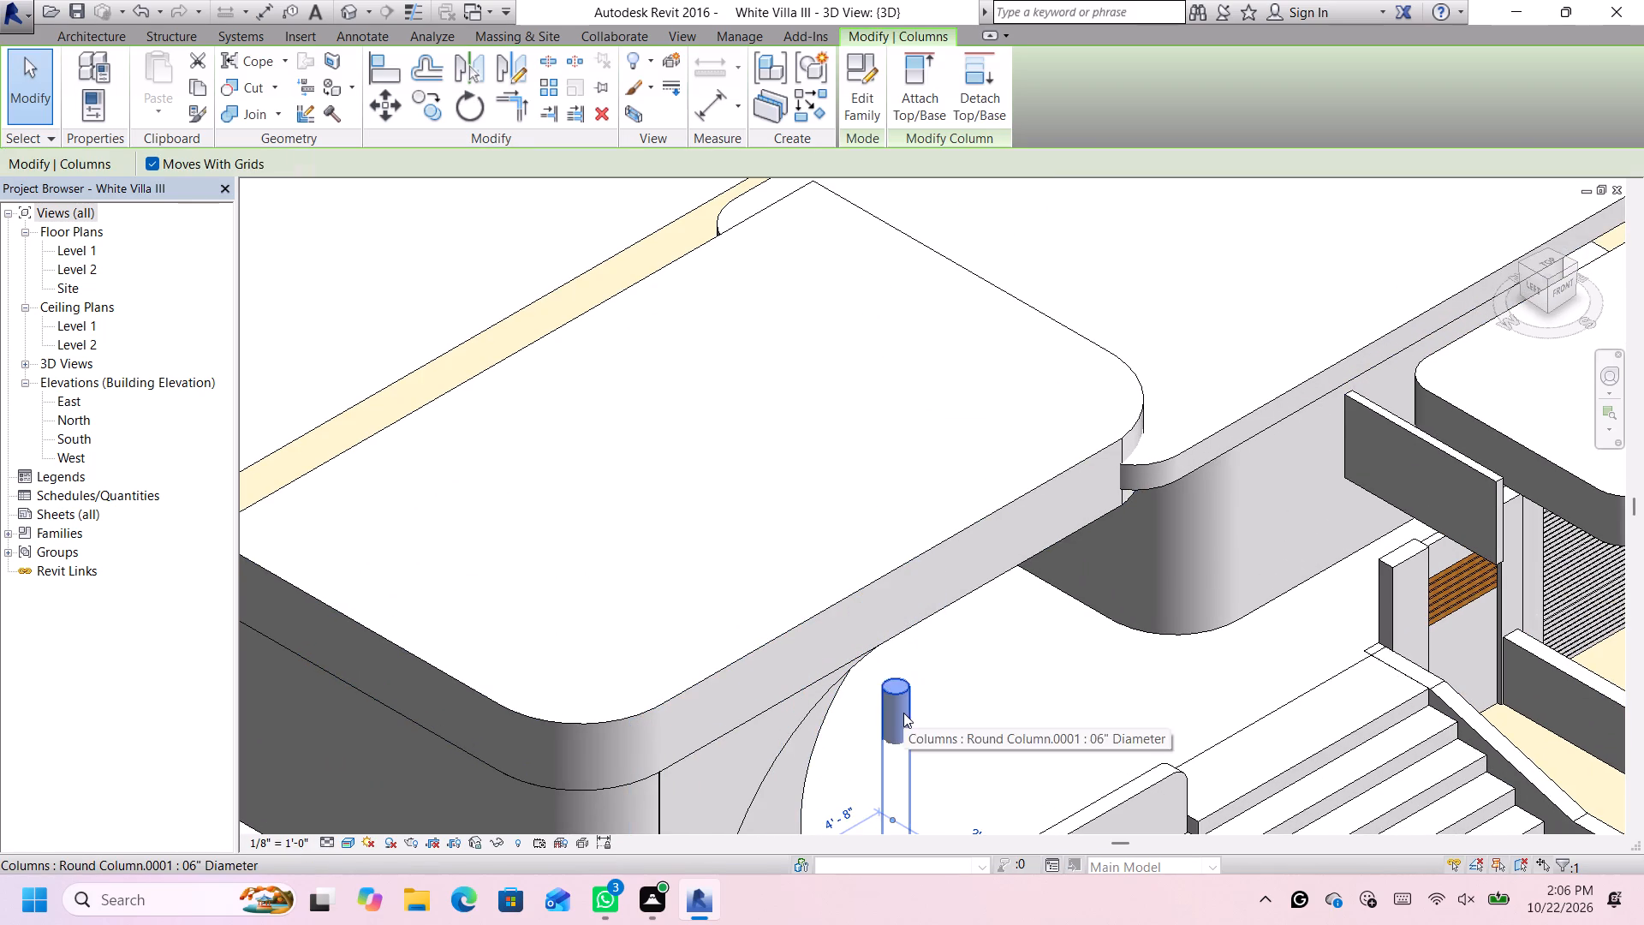
scroll(903, 713, "down", 11)
scroll(909, 724, "up", 6)
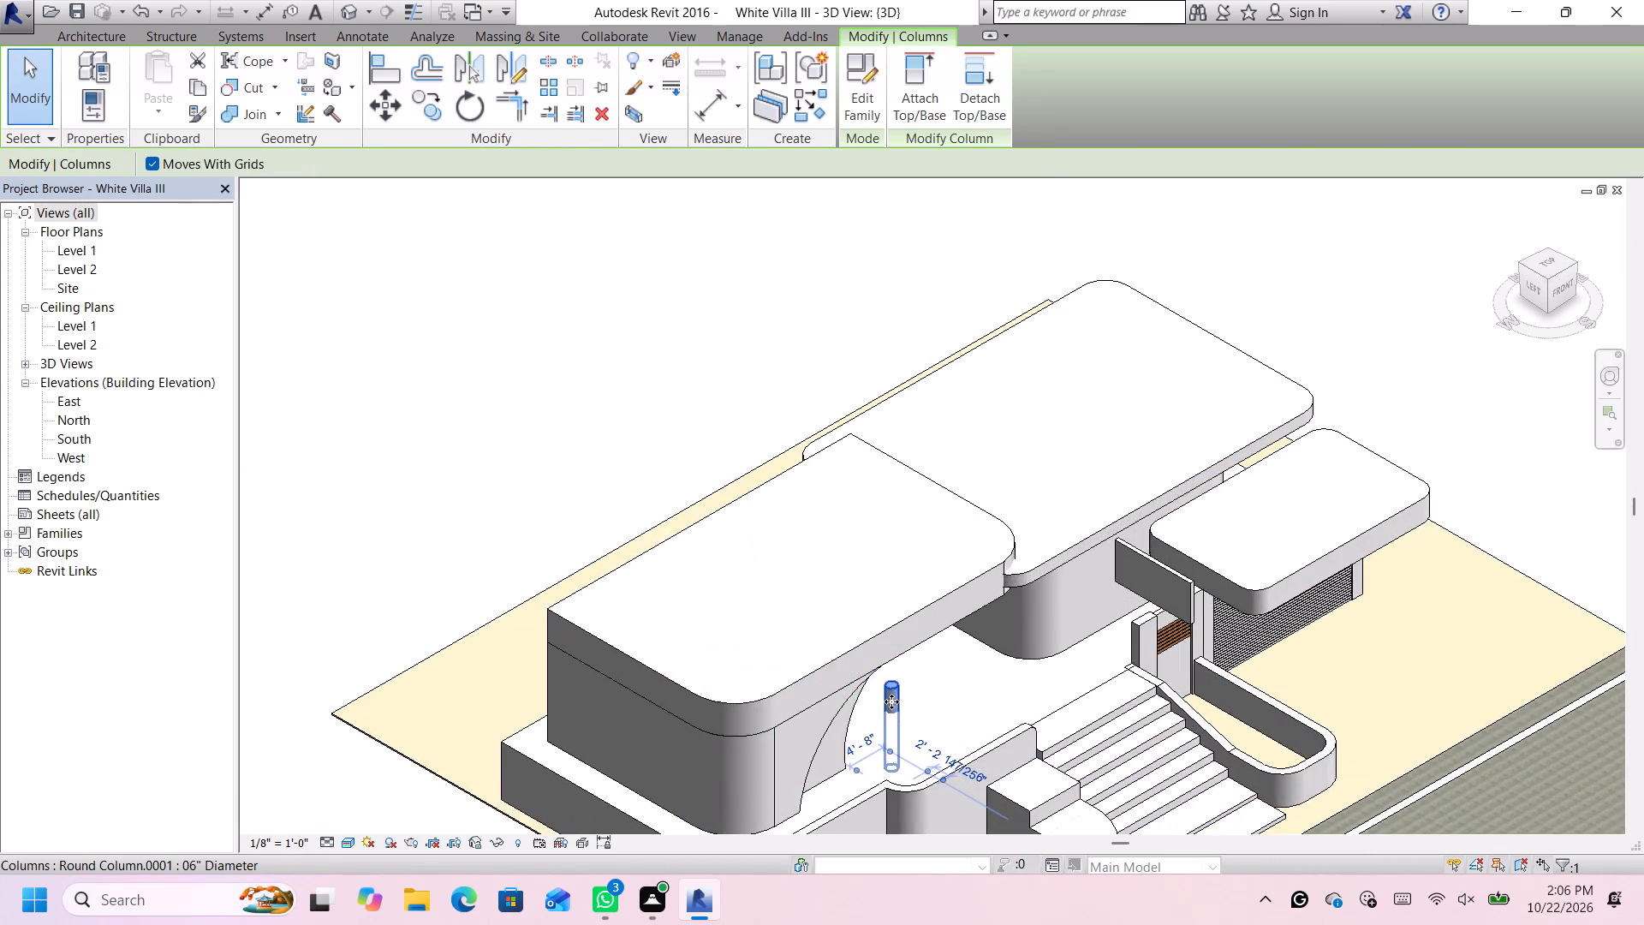
scroll(891, 700, "down", 5)
right_click(891, 700)
scroll(891, 700, "down", 2)
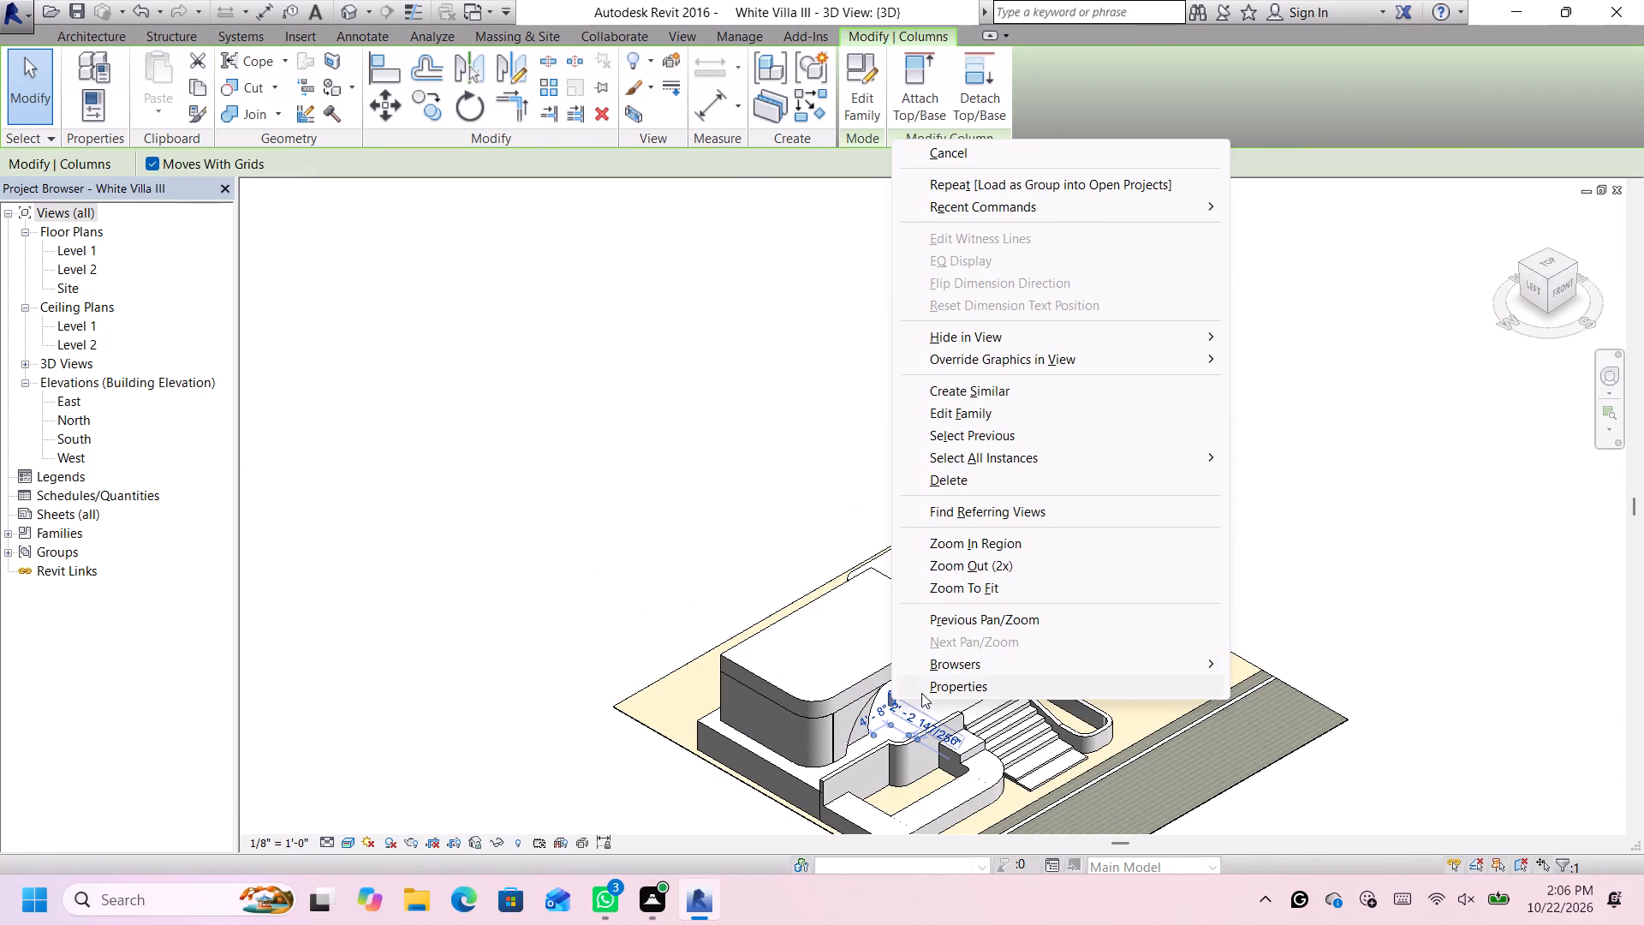
left_click(926, 687)
scroll(1061, 665, "down", 3)
scroll(1063, 722, "up", 5)
scroll(1079, 745, "down", 5)
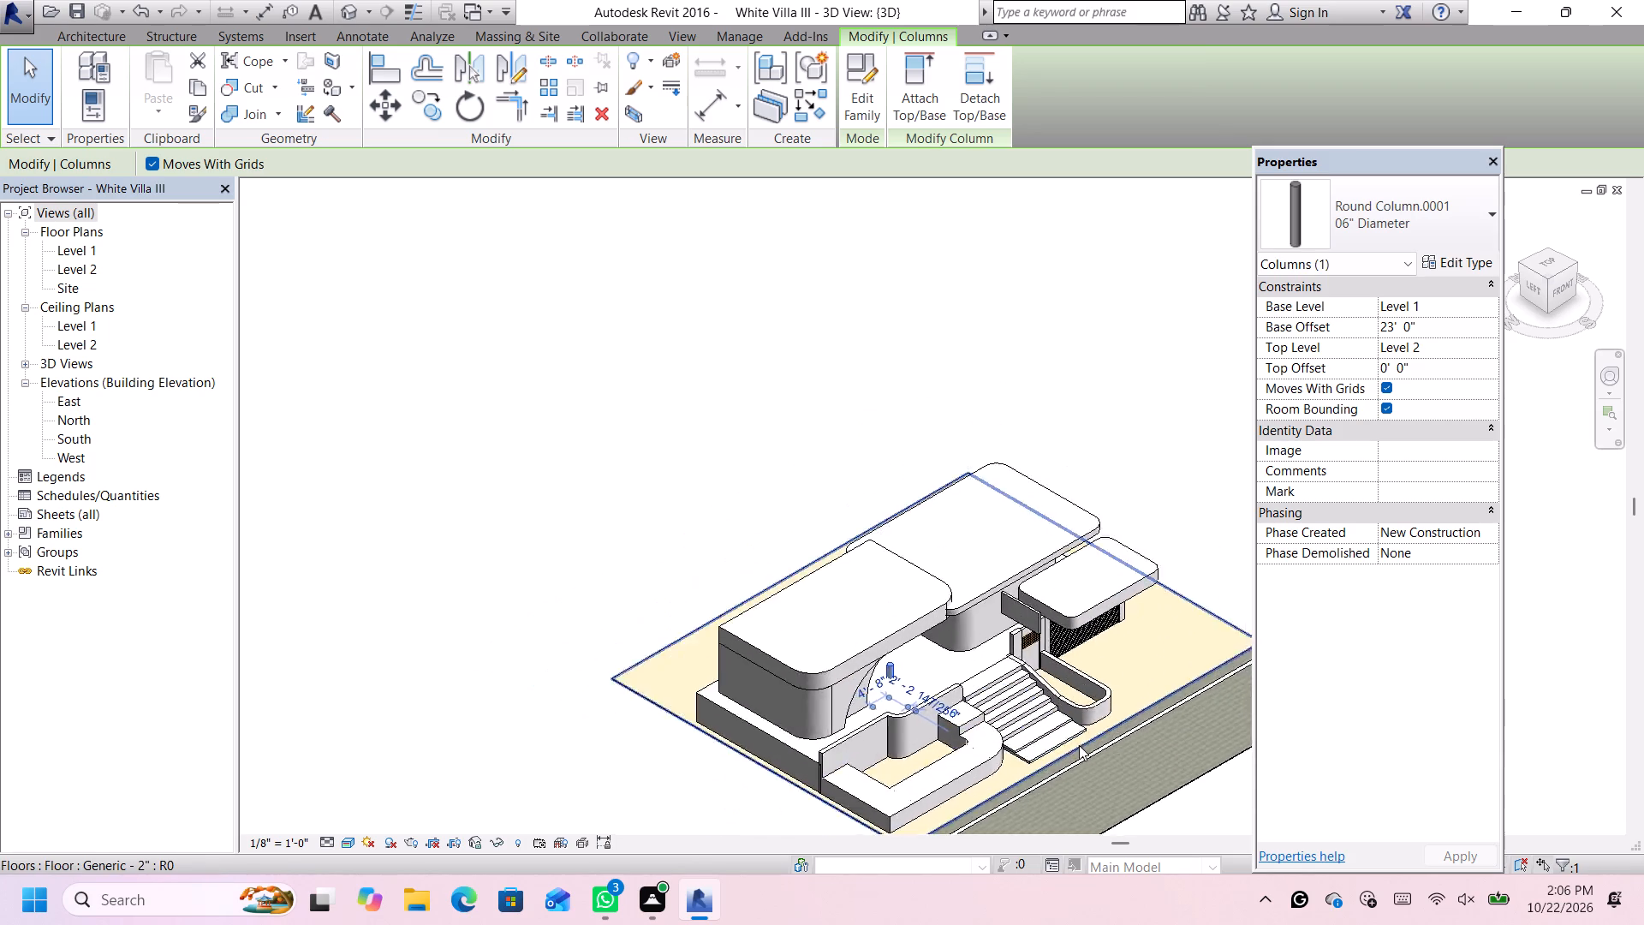
scroll(1087, 767, "up", 12)
scroll(798, 439, "down", 3)
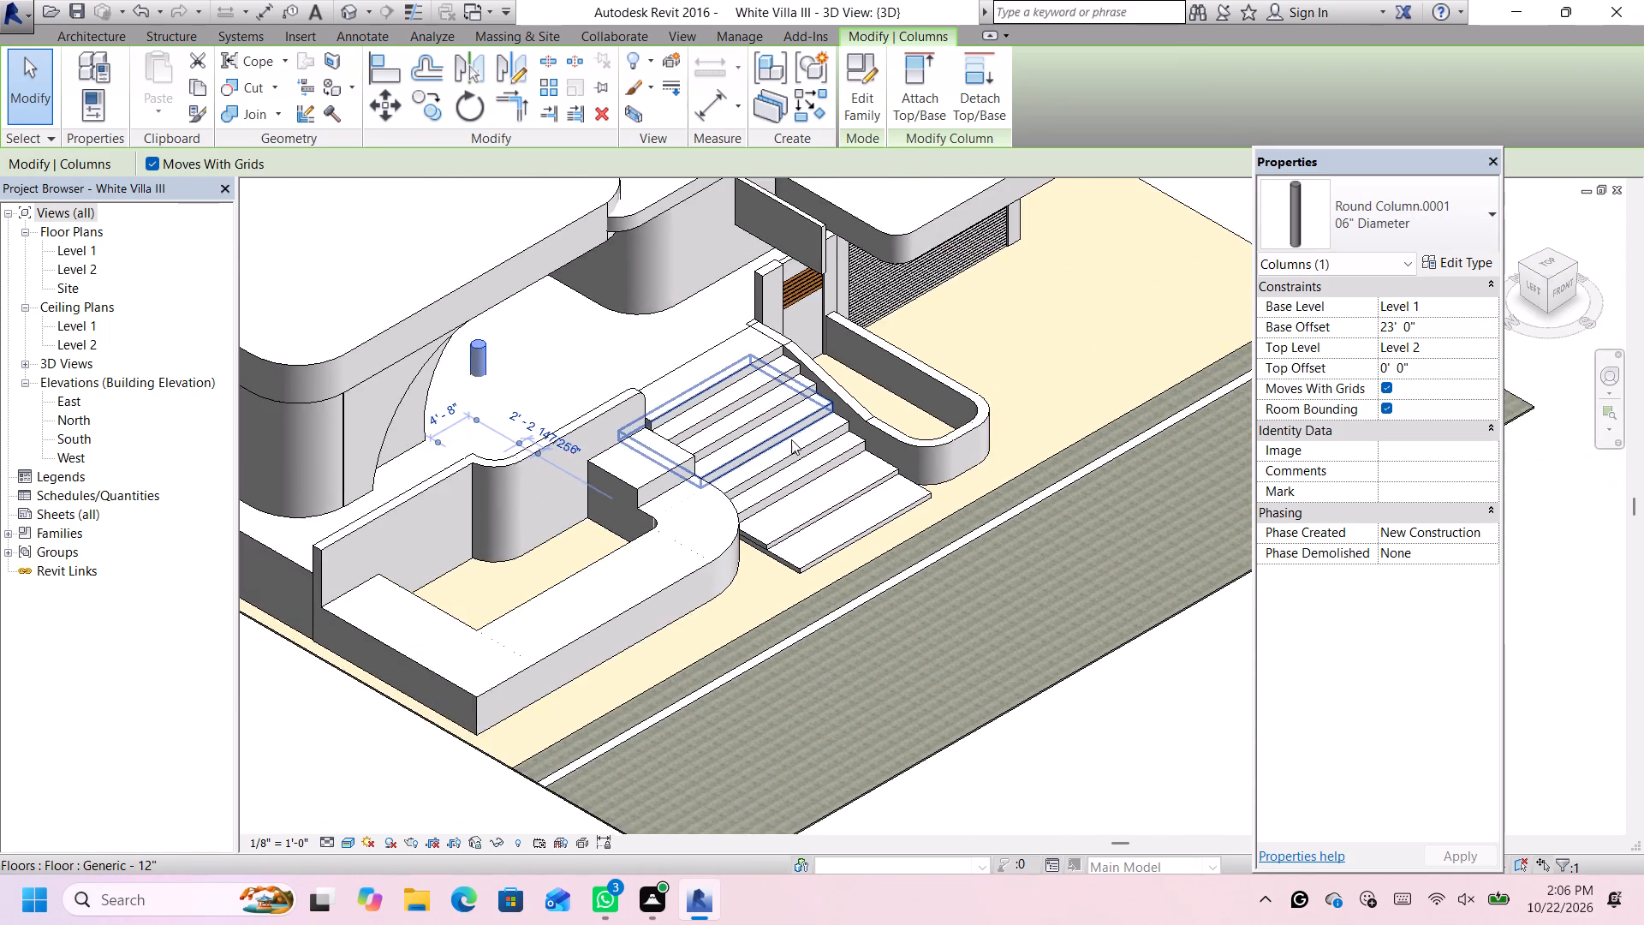
scroll(786, 439, "down", 3)
scroll(629, 343, "up", 4)
scroll(565, 387, "down", 3)
scroll(560, 391, "up", 2)
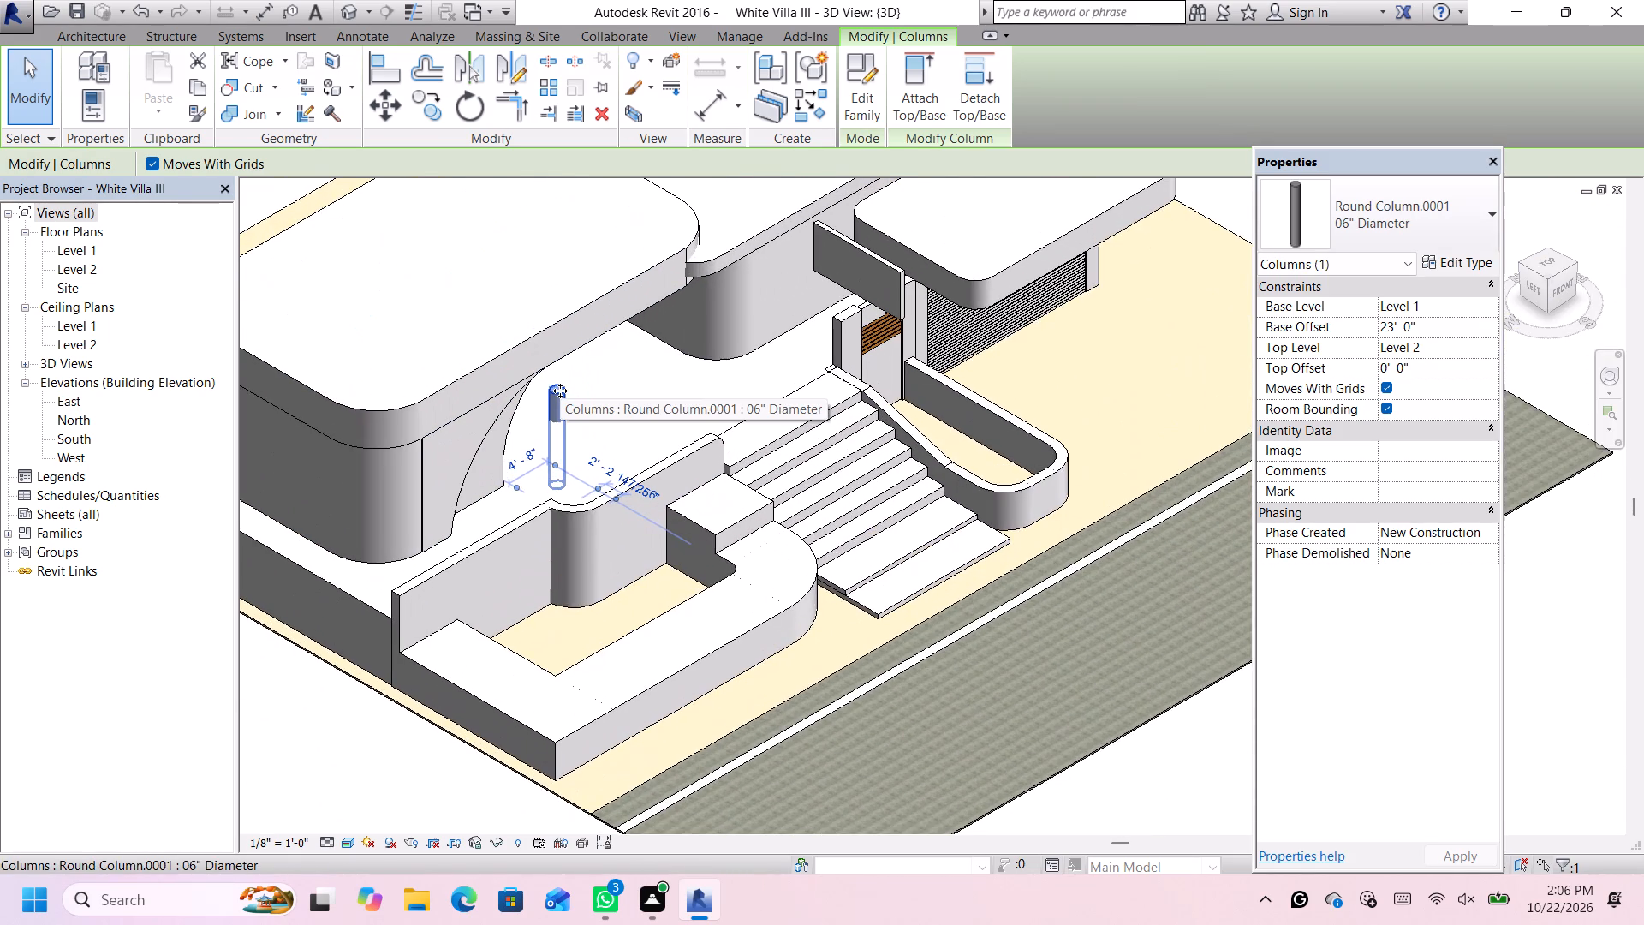
scroll(560, 391, "down", 6)
scroll(481, 382, "up", 6)
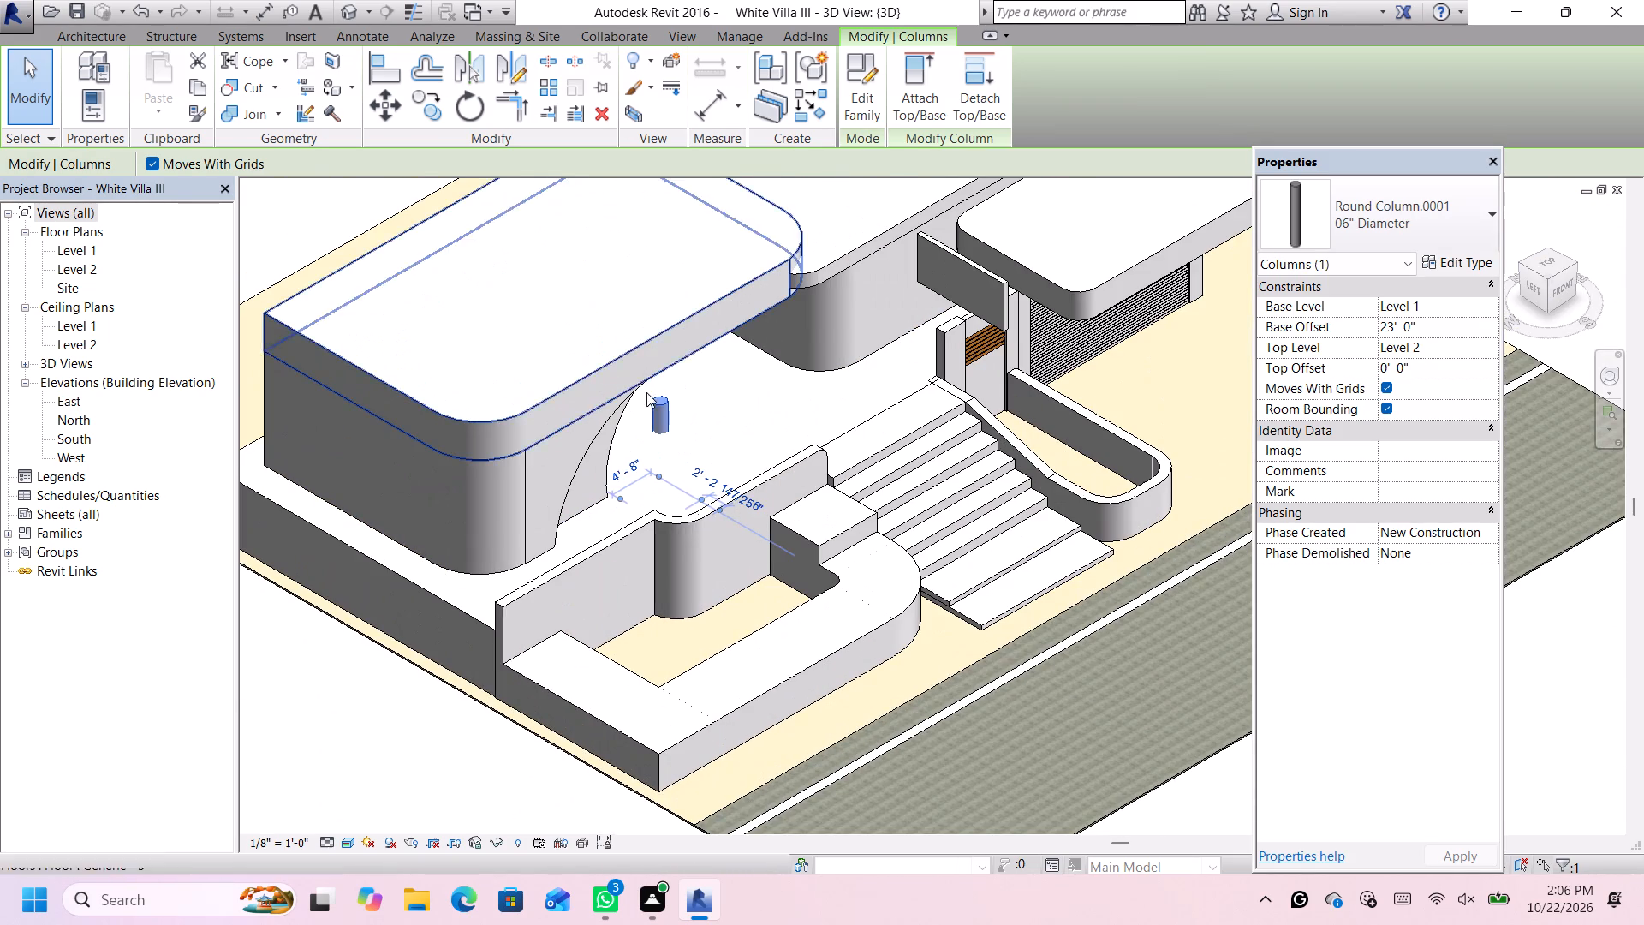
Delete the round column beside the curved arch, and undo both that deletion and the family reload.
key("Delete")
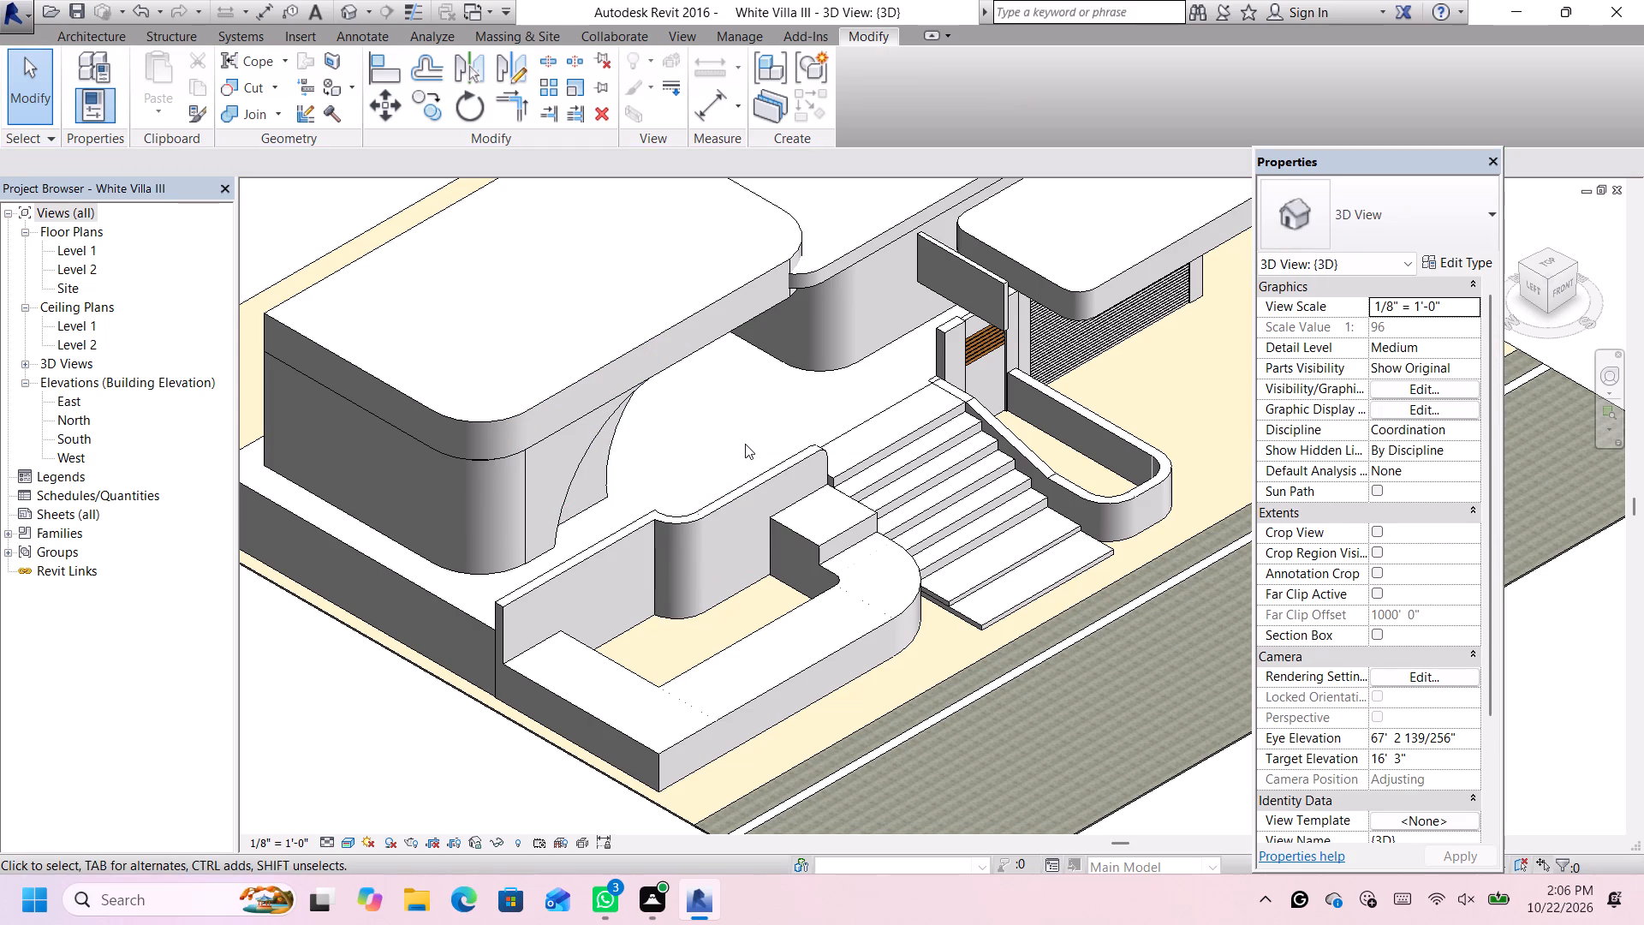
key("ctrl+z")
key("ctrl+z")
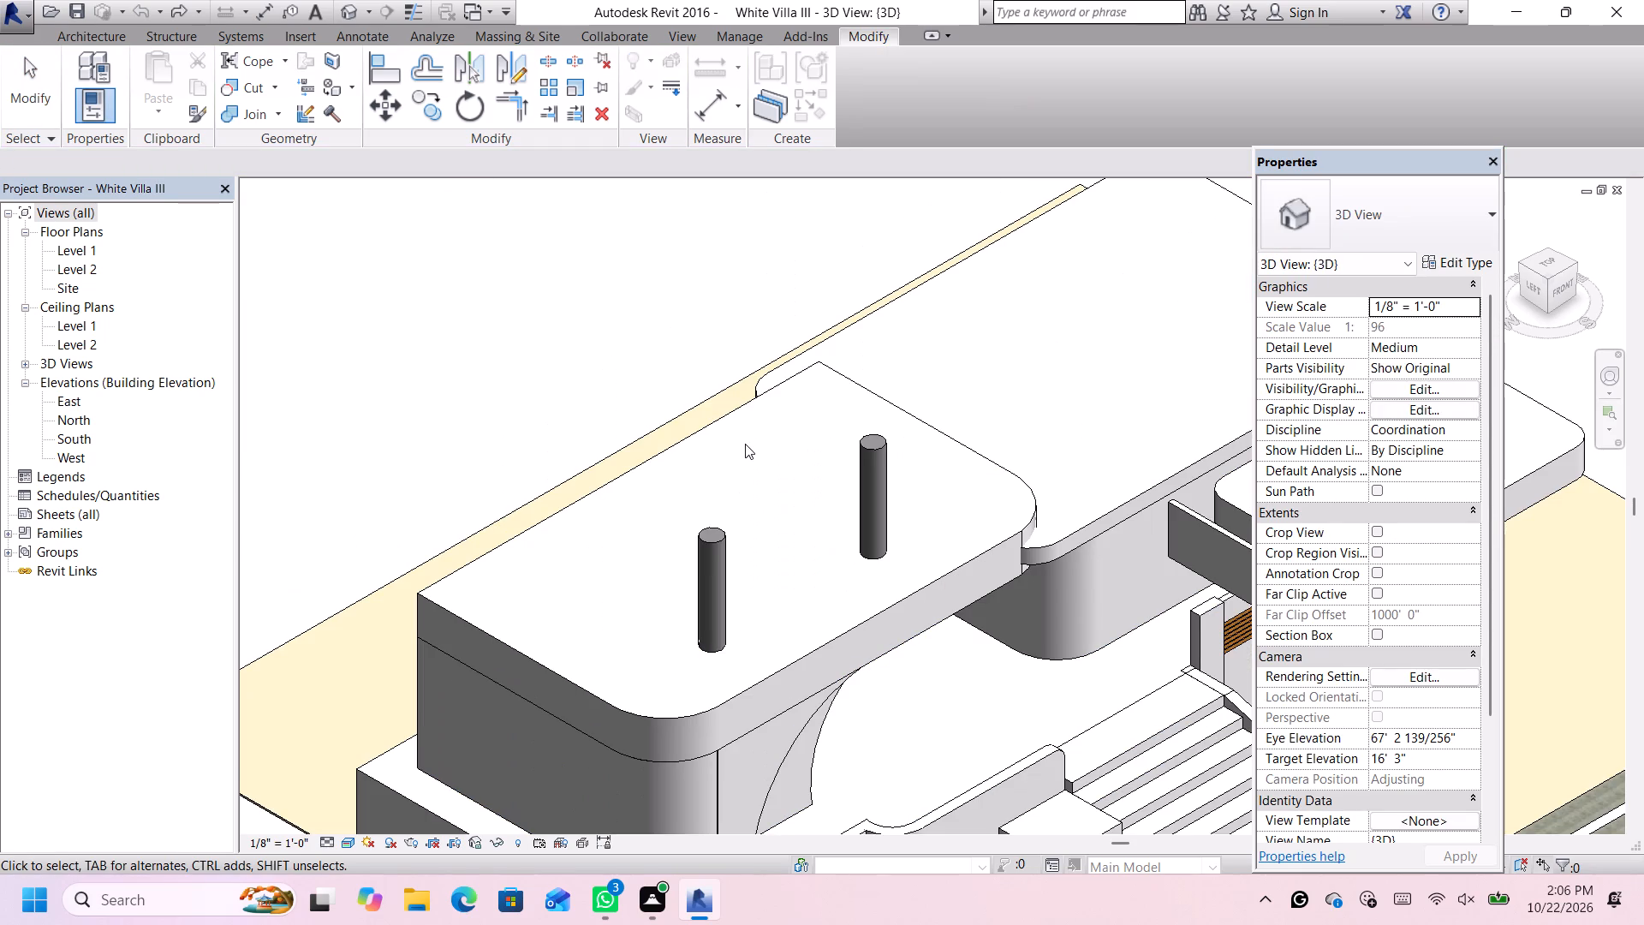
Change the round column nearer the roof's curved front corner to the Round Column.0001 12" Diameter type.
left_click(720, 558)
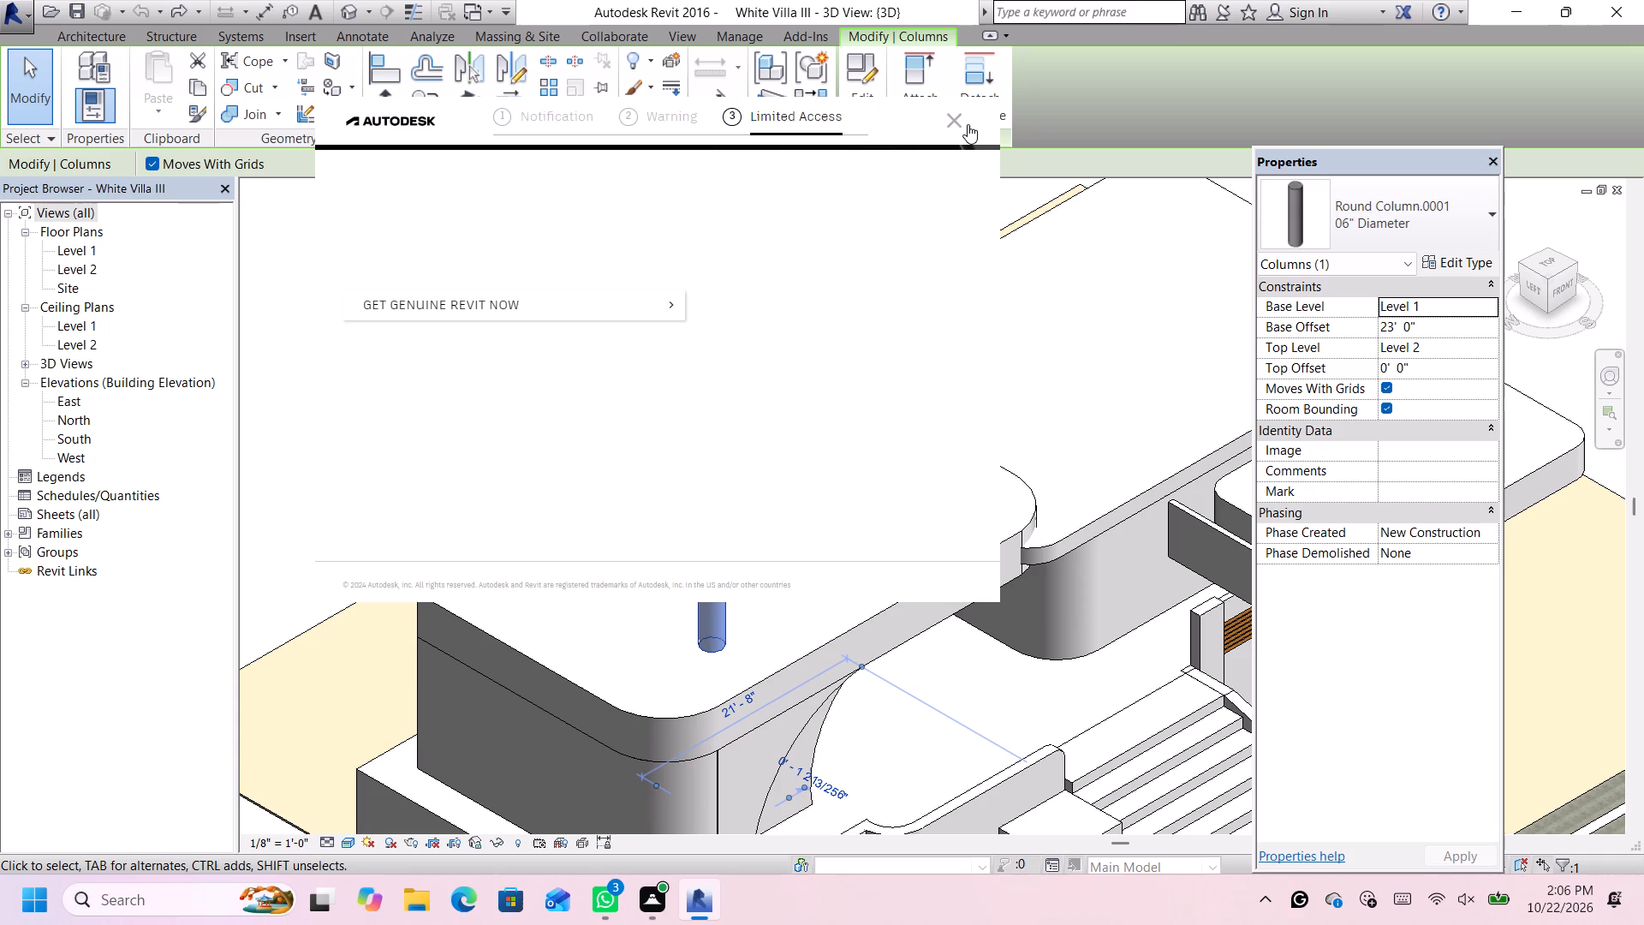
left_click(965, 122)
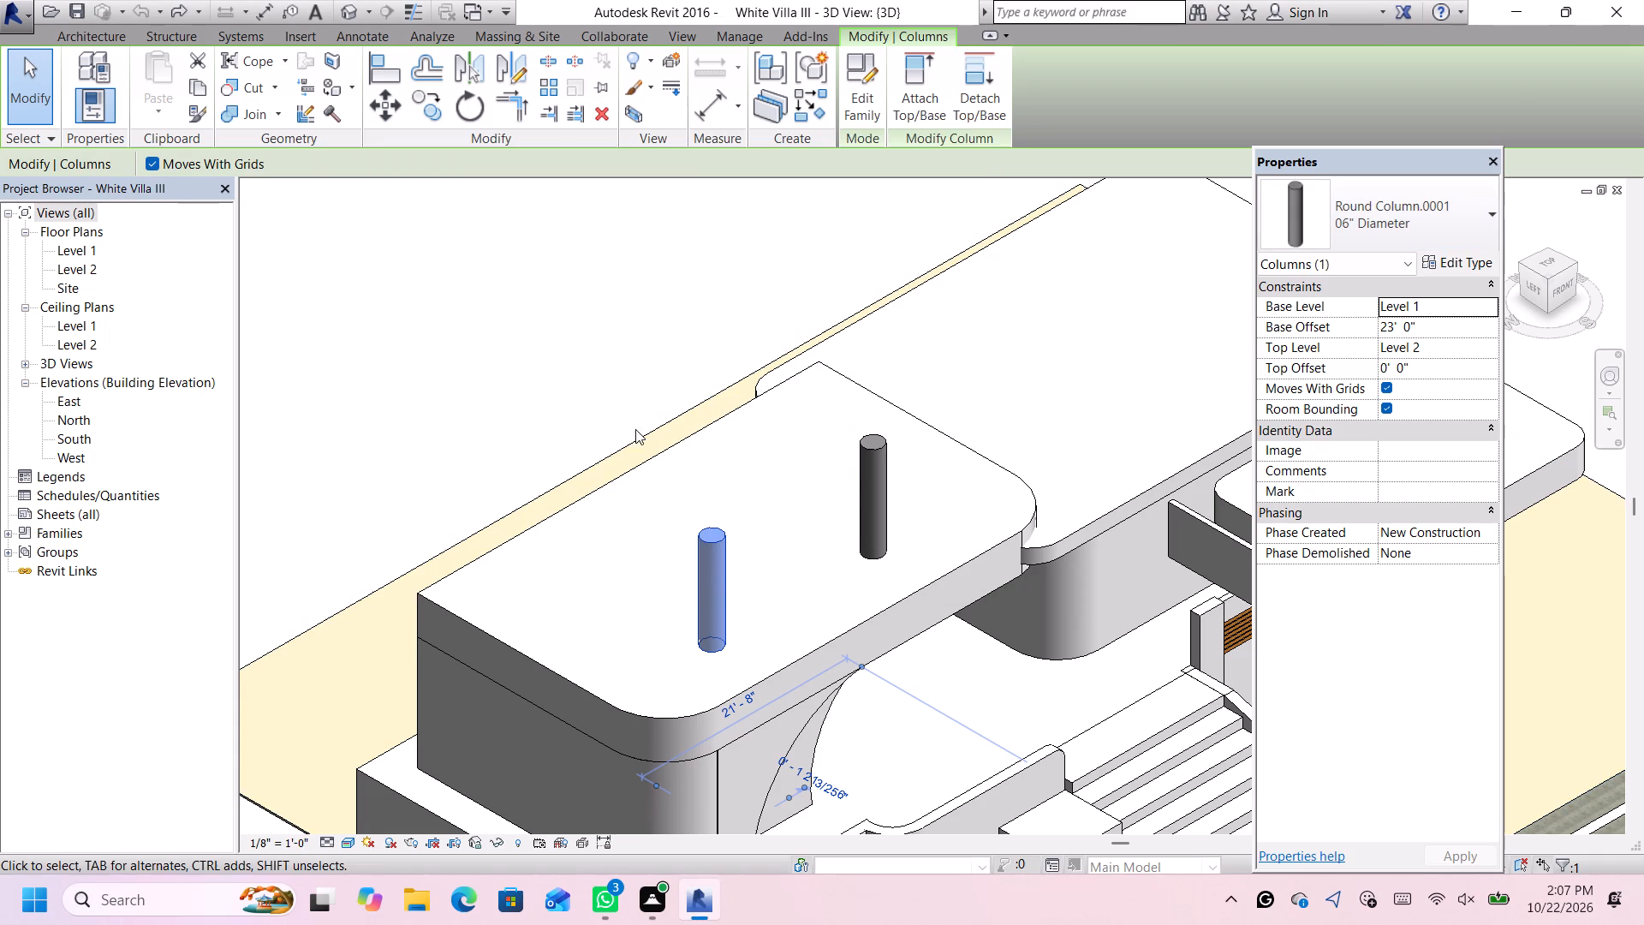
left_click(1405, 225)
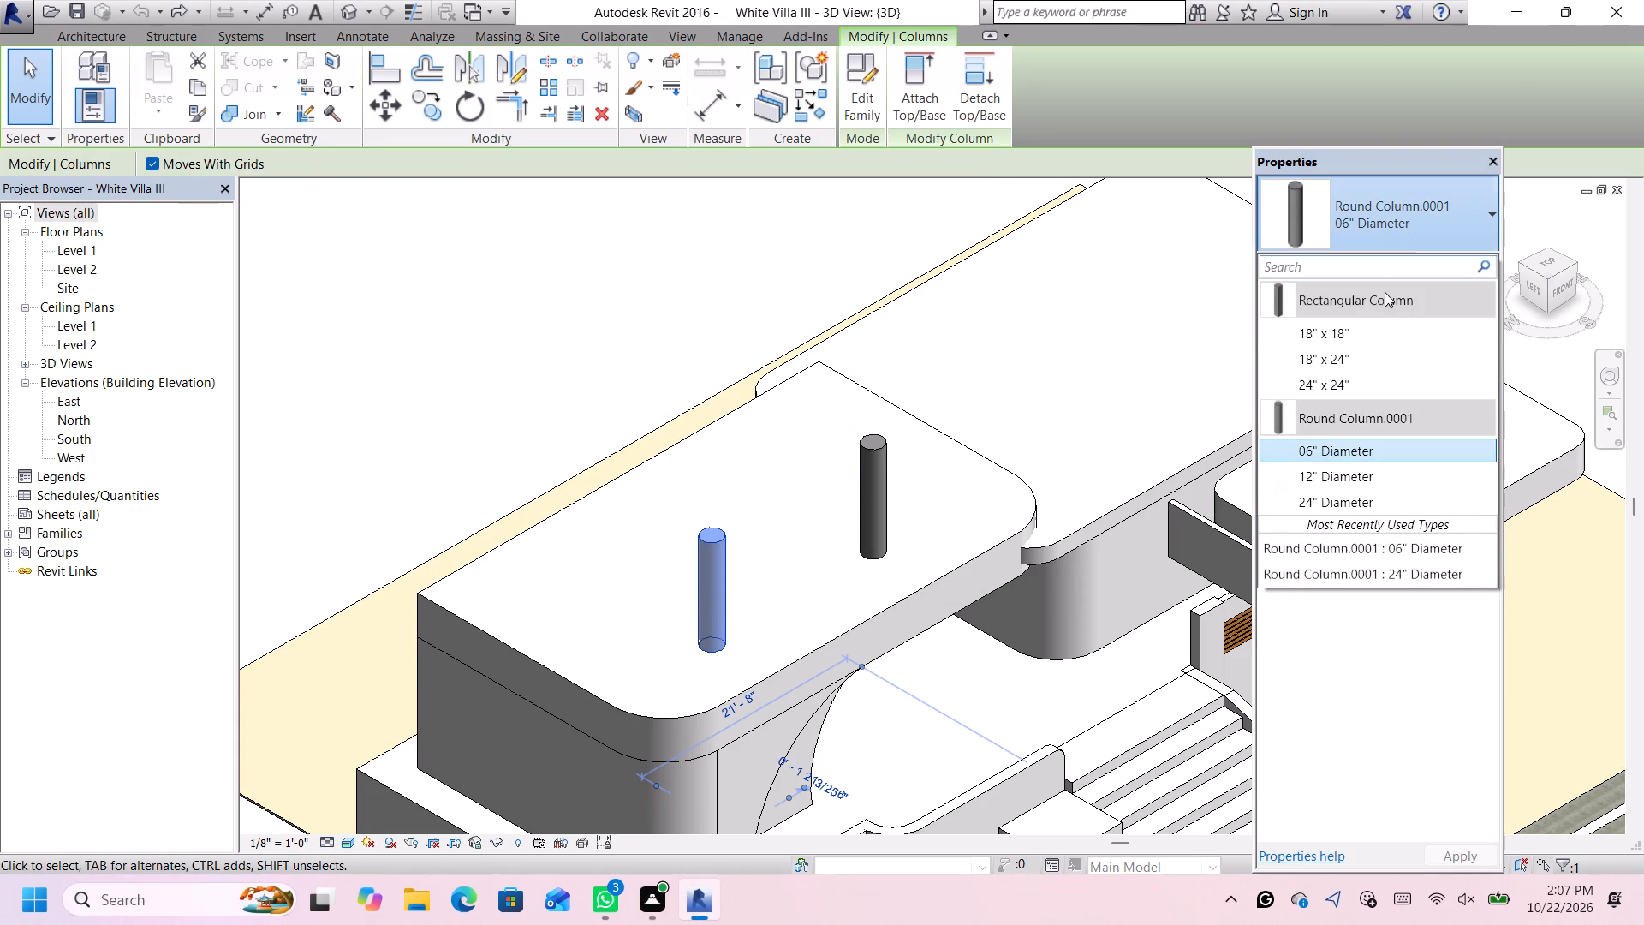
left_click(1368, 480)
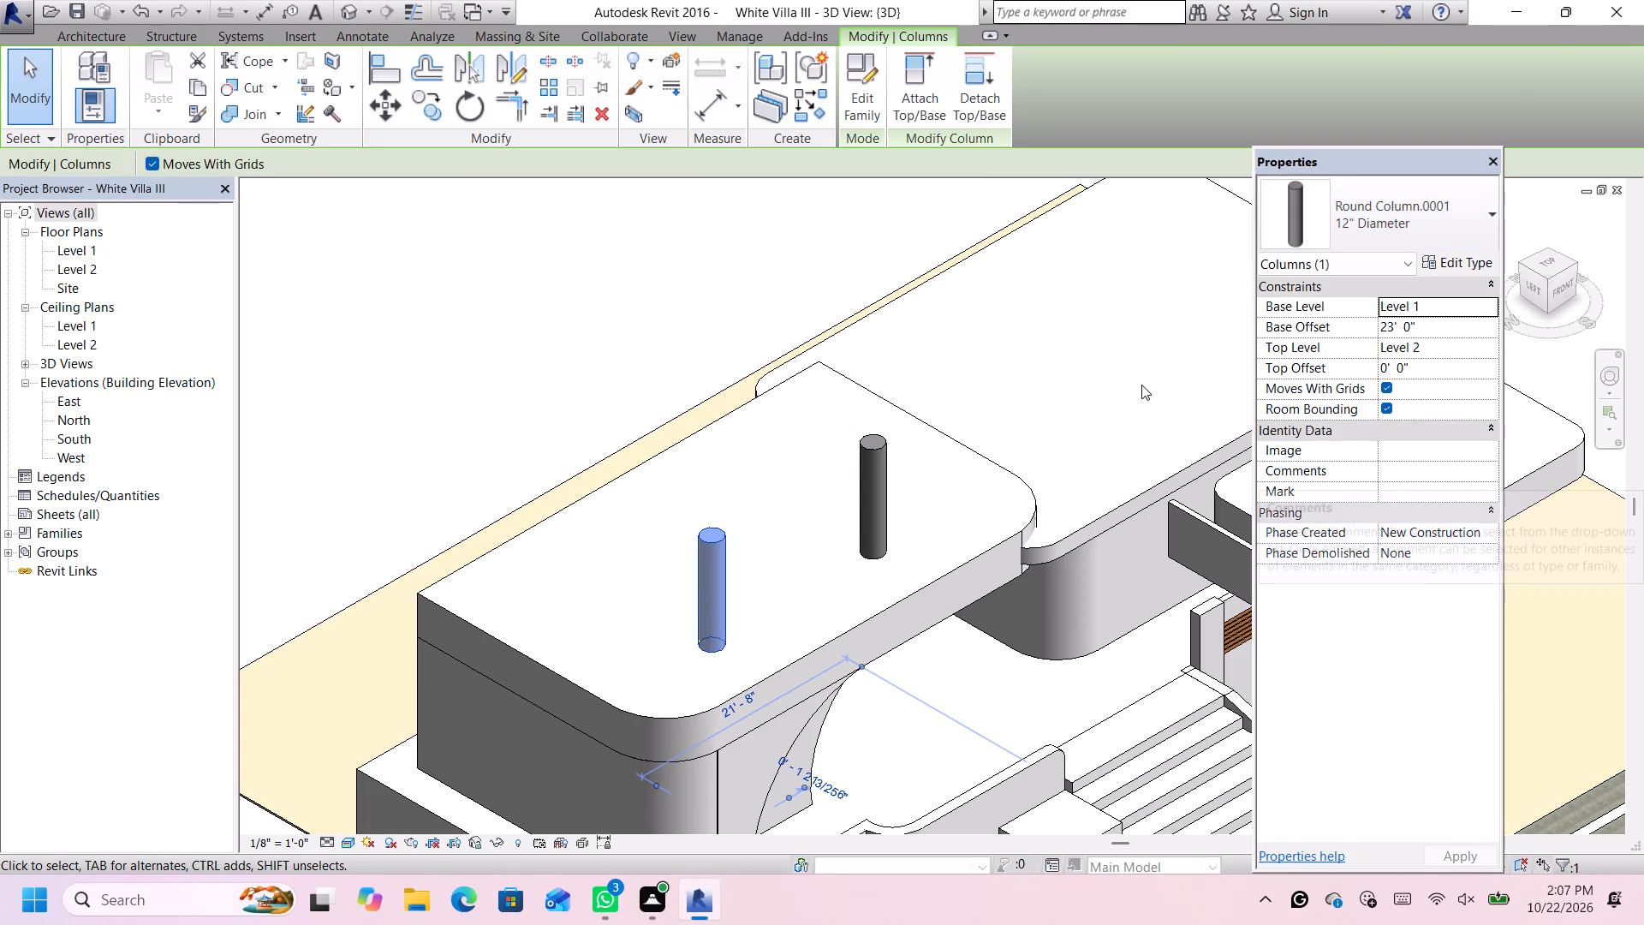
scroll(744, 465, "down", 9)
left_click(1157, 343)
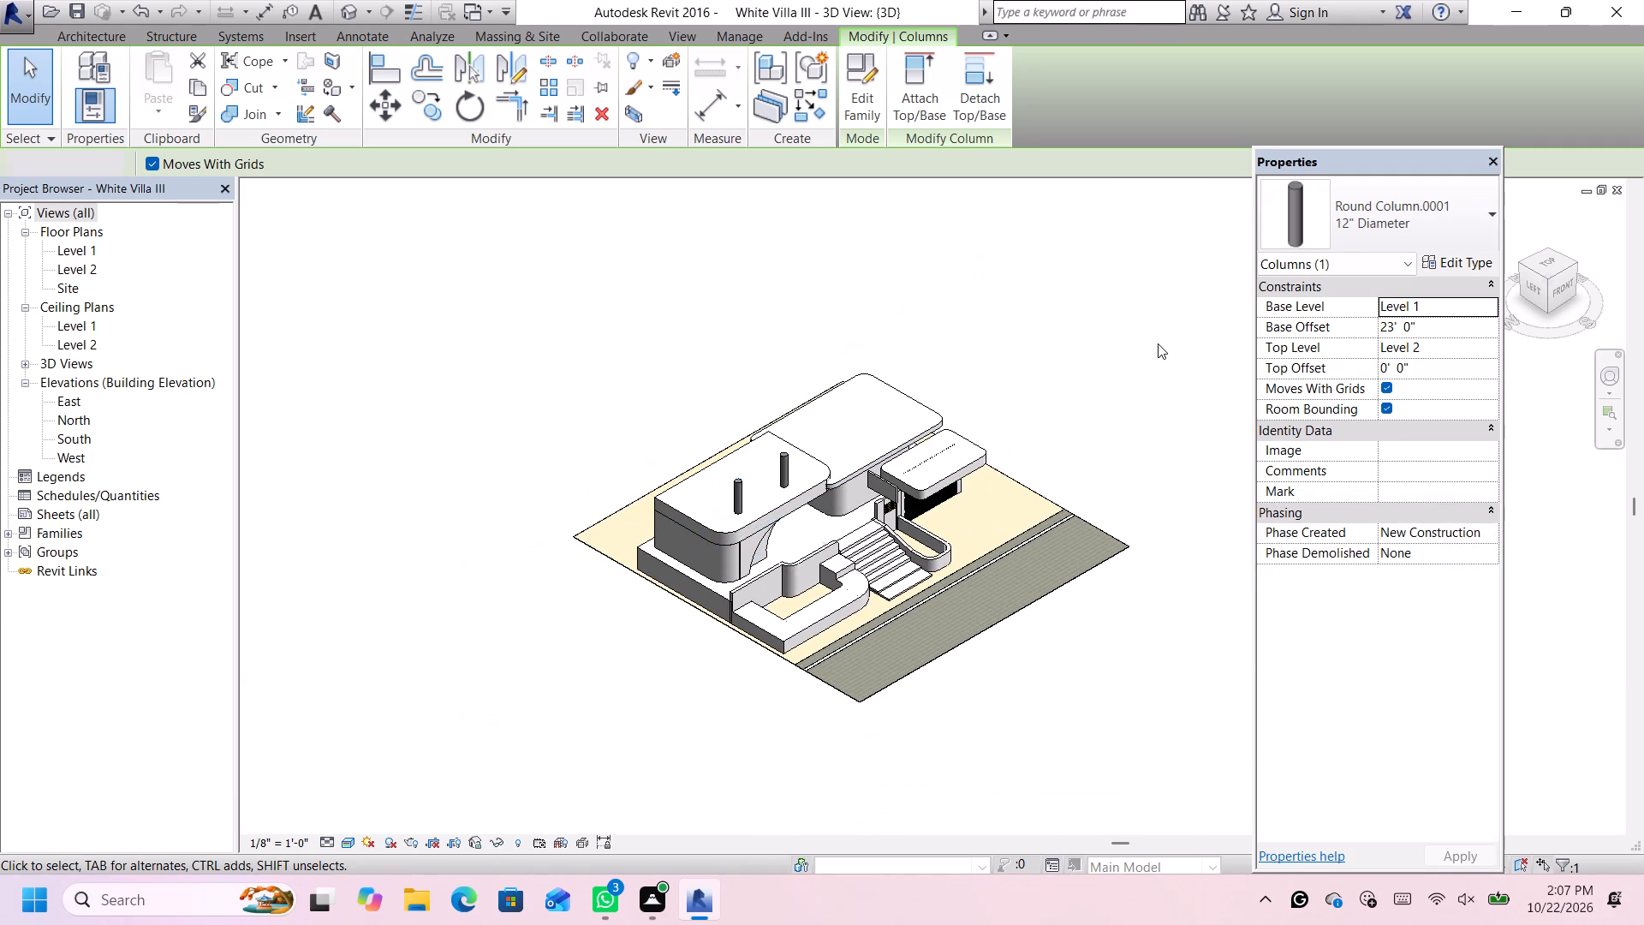
Delete both round columns standing on the roof above the curved arch.
scroll(772, 466, "up", 4)
left_click(726, 503)
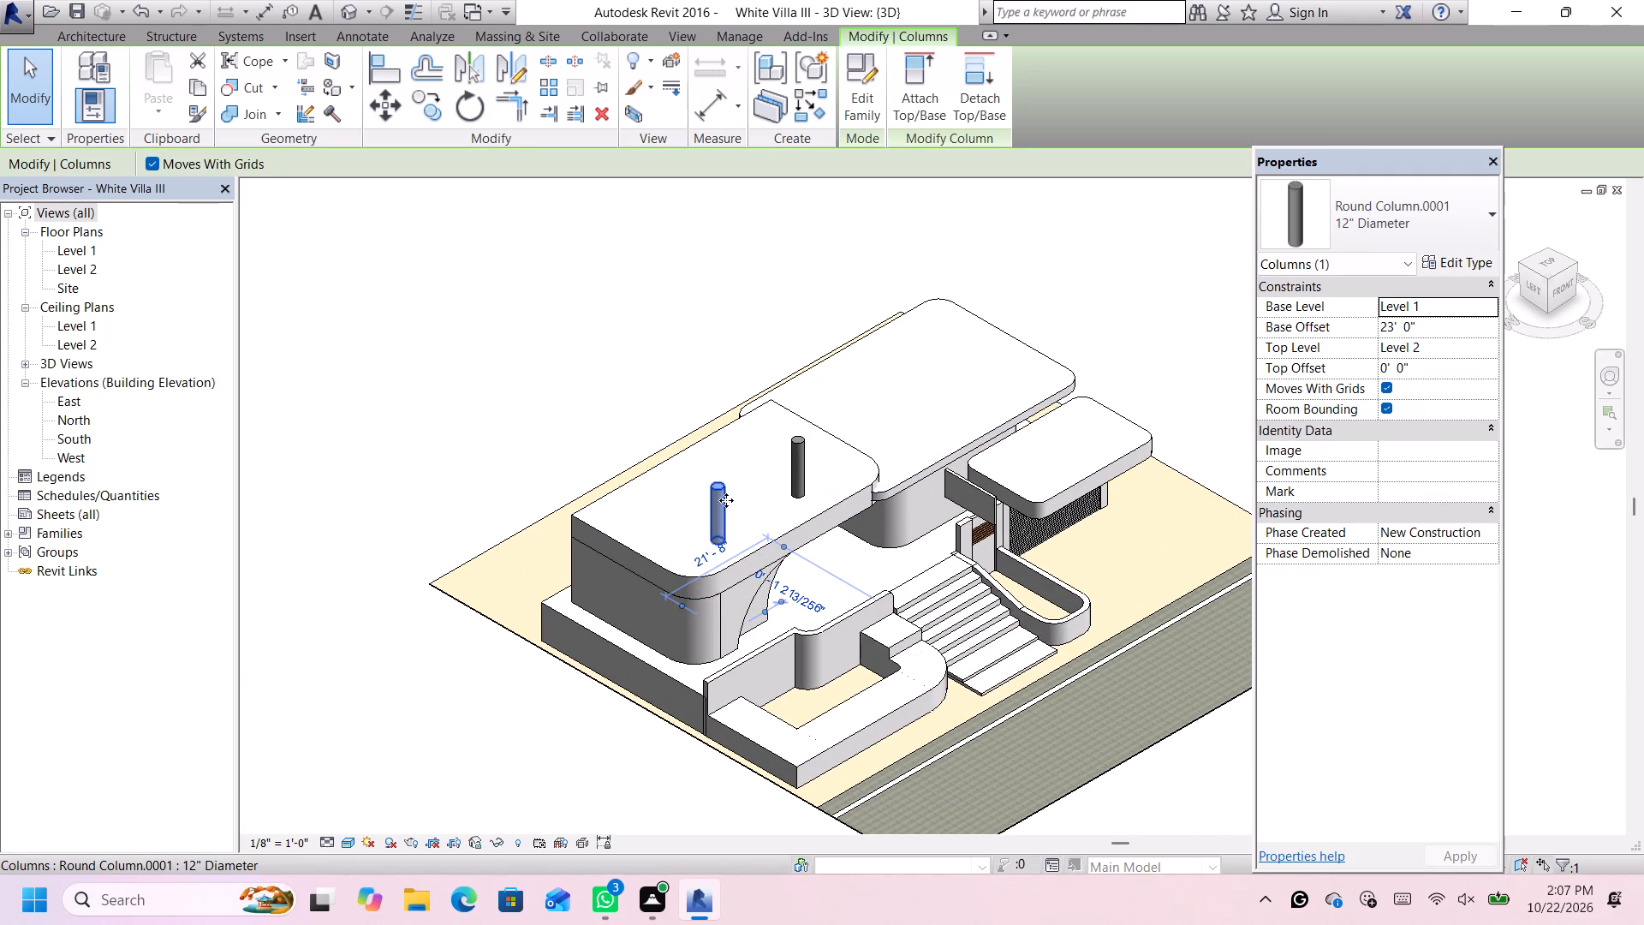
key("Delete")
left_click(805, 468)
key("Delete")
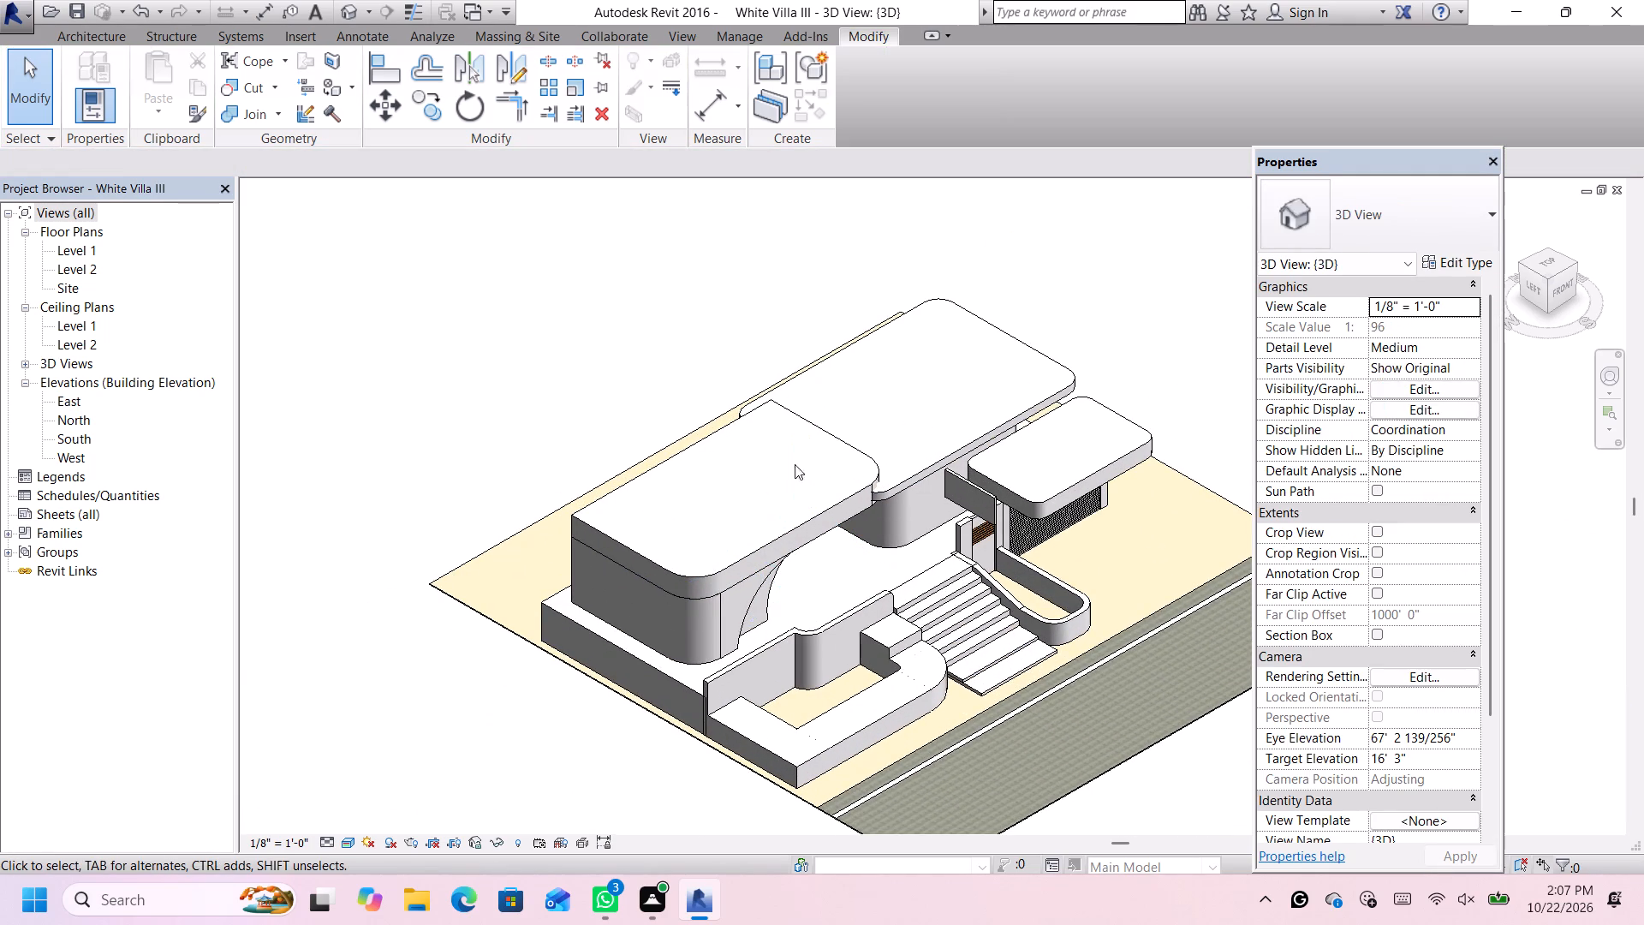
In the South elevation, create a level offset 10' above Level 2 by picking the Level 2 line.
double_click(82, 436)
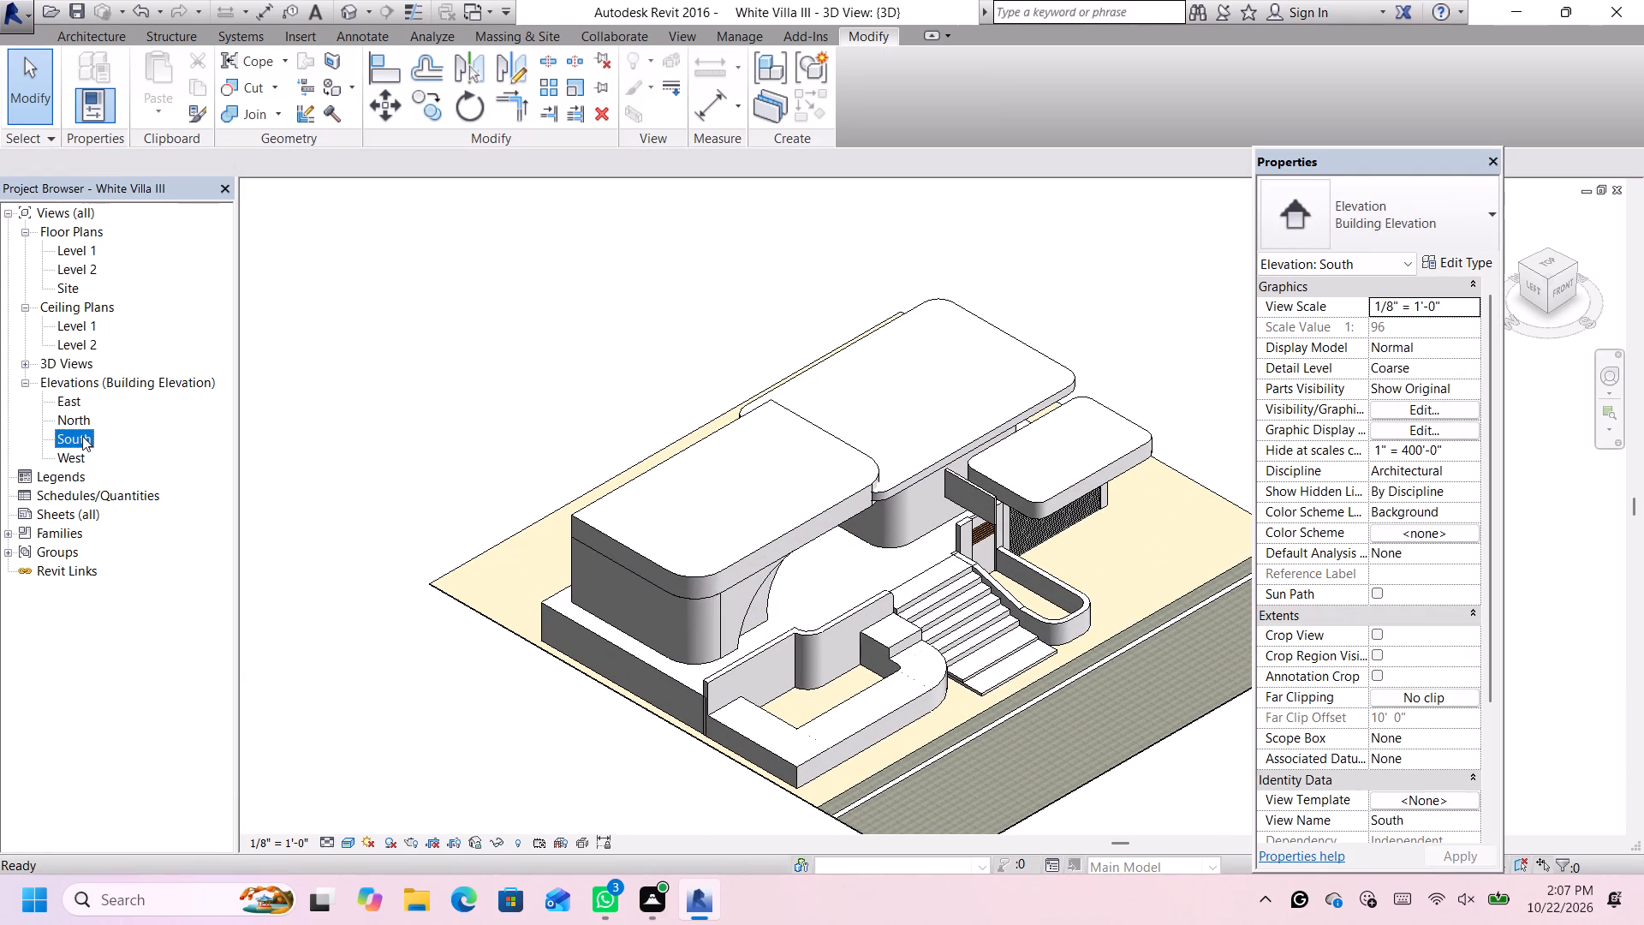
scroll(745, 427, "down", 6)
scroll(1077, 392, "up", 1)
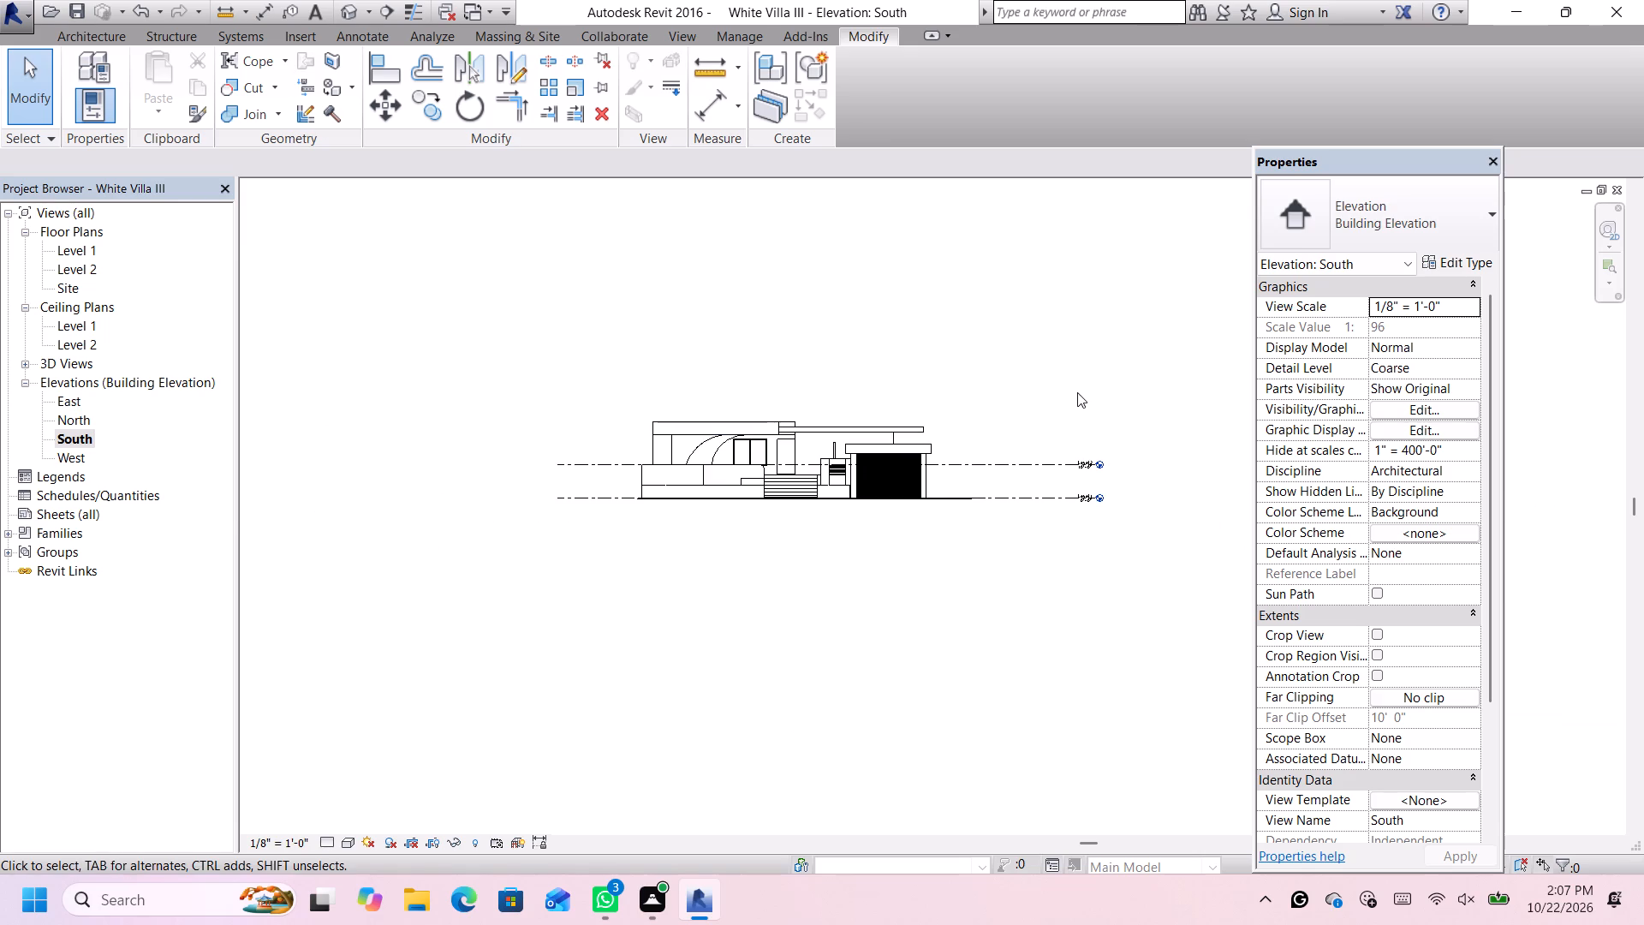
scroll(1077, 392, "up", 3)
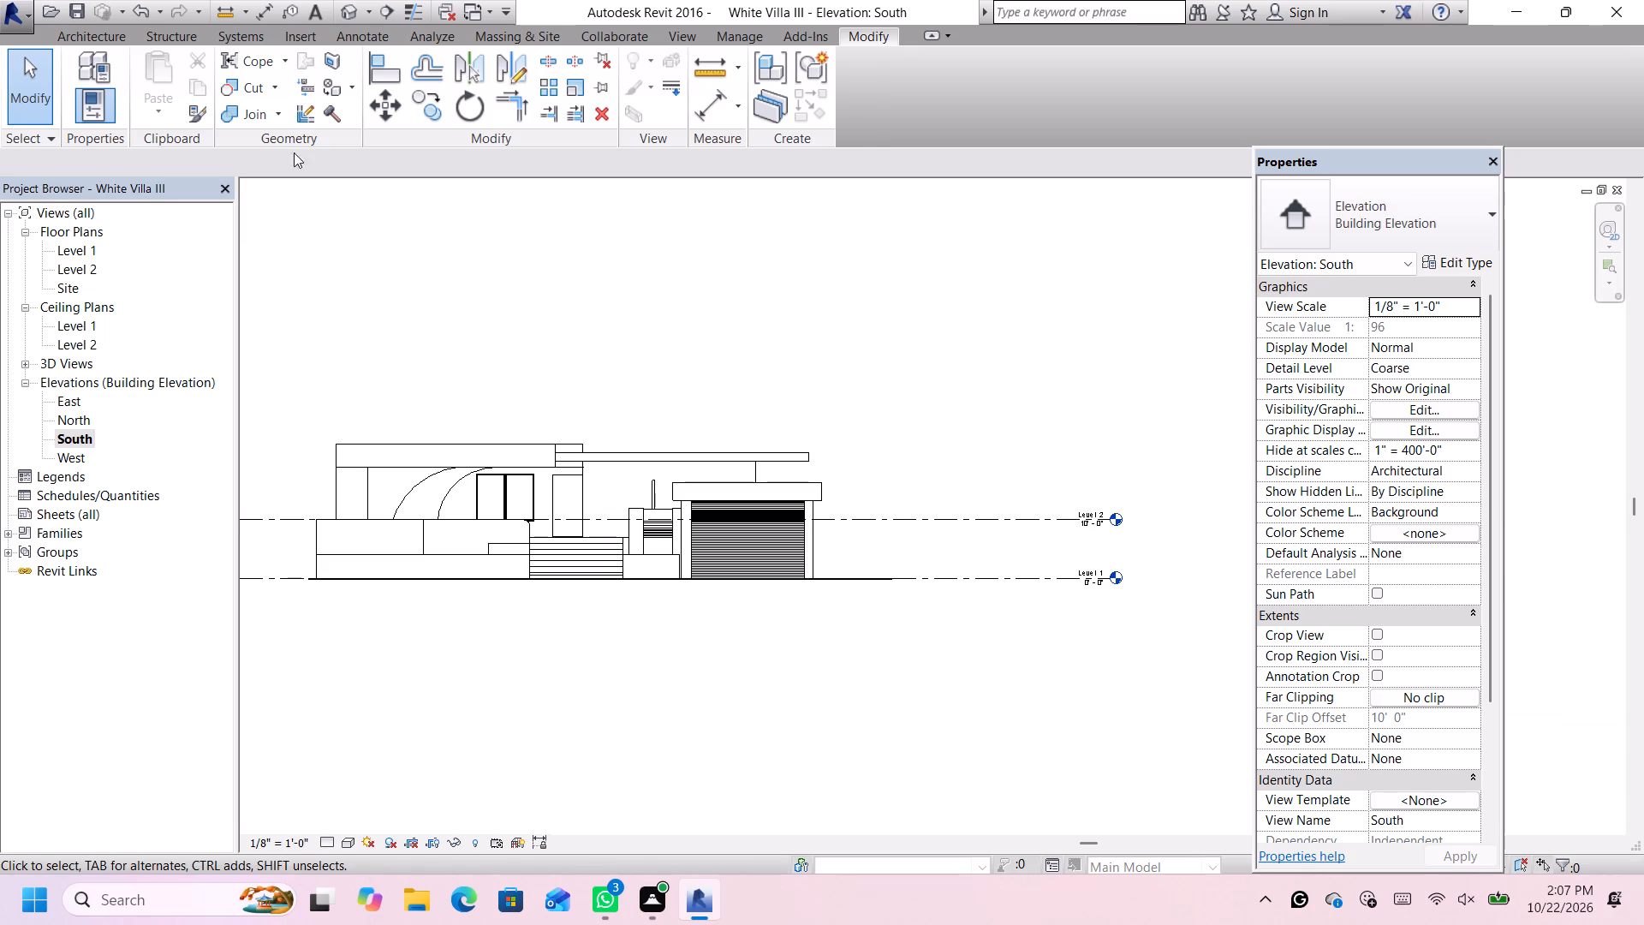
left_click(61, 33)
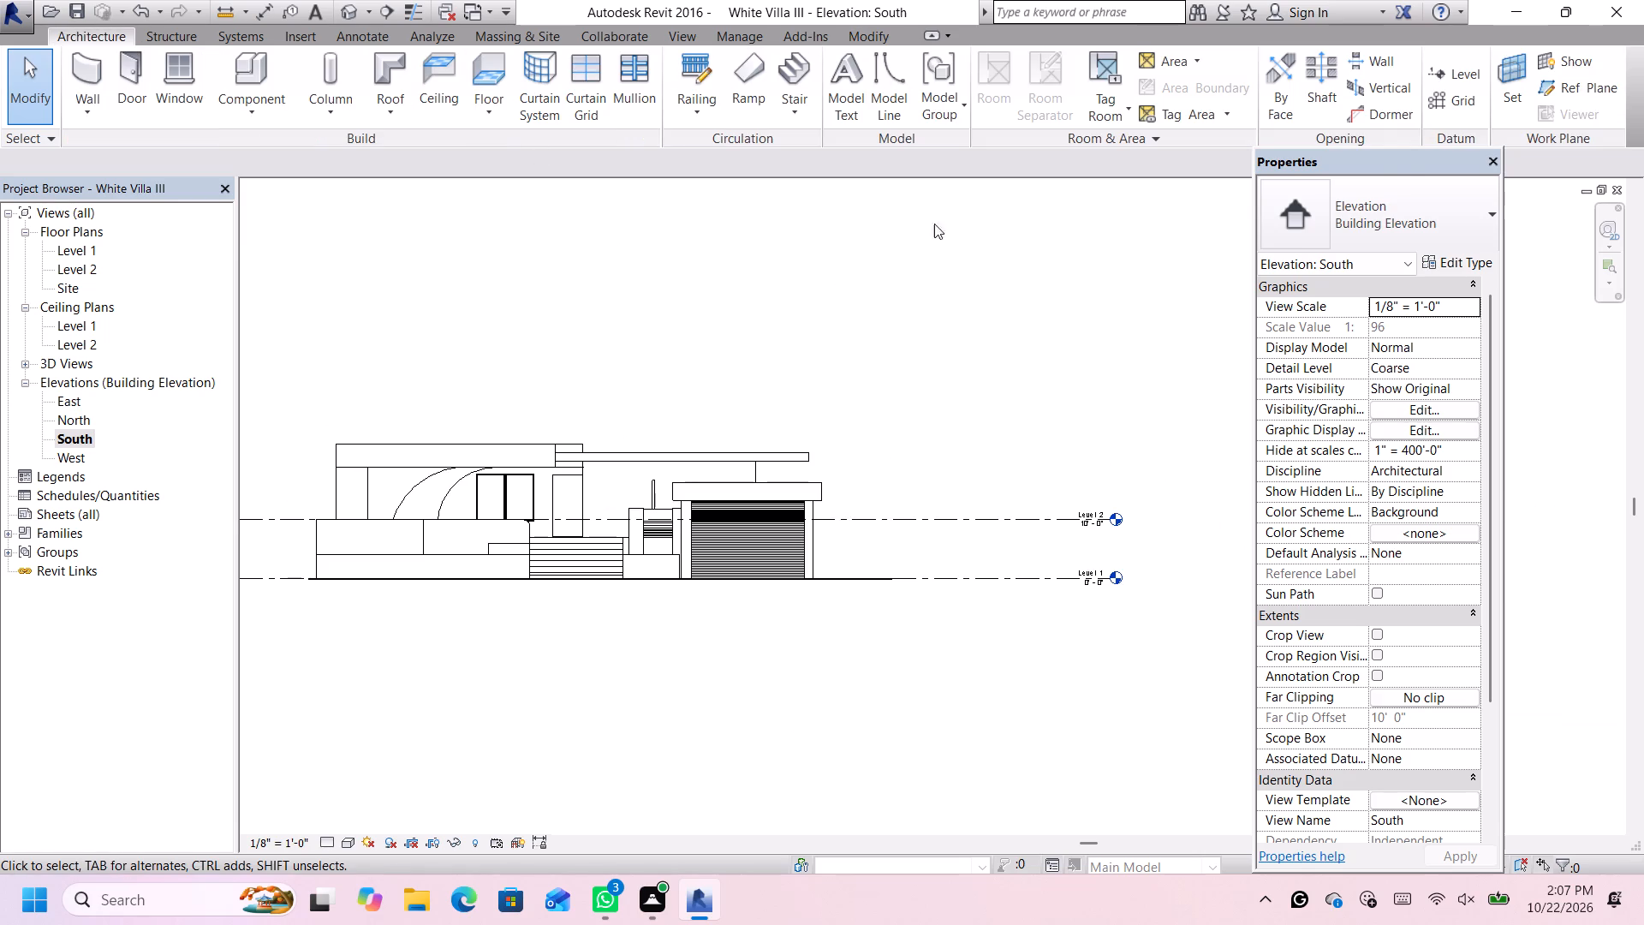
left_click(1456, 67)
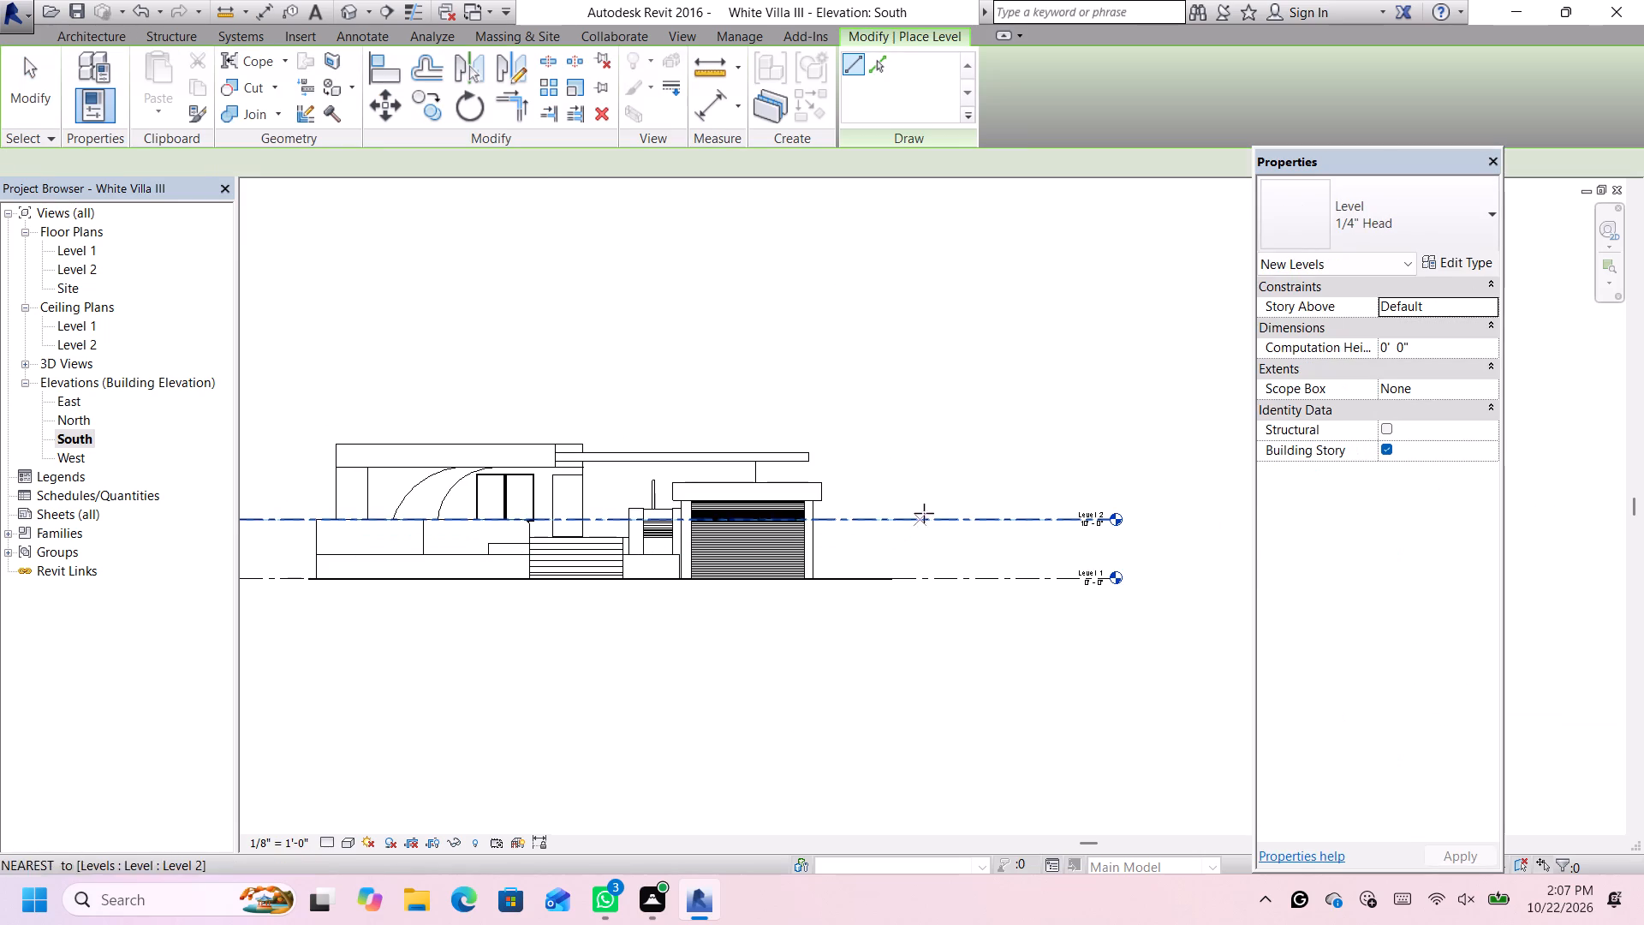
left_click_drag(516, 164, 435, 166)
key("BackSpace")
key("1")
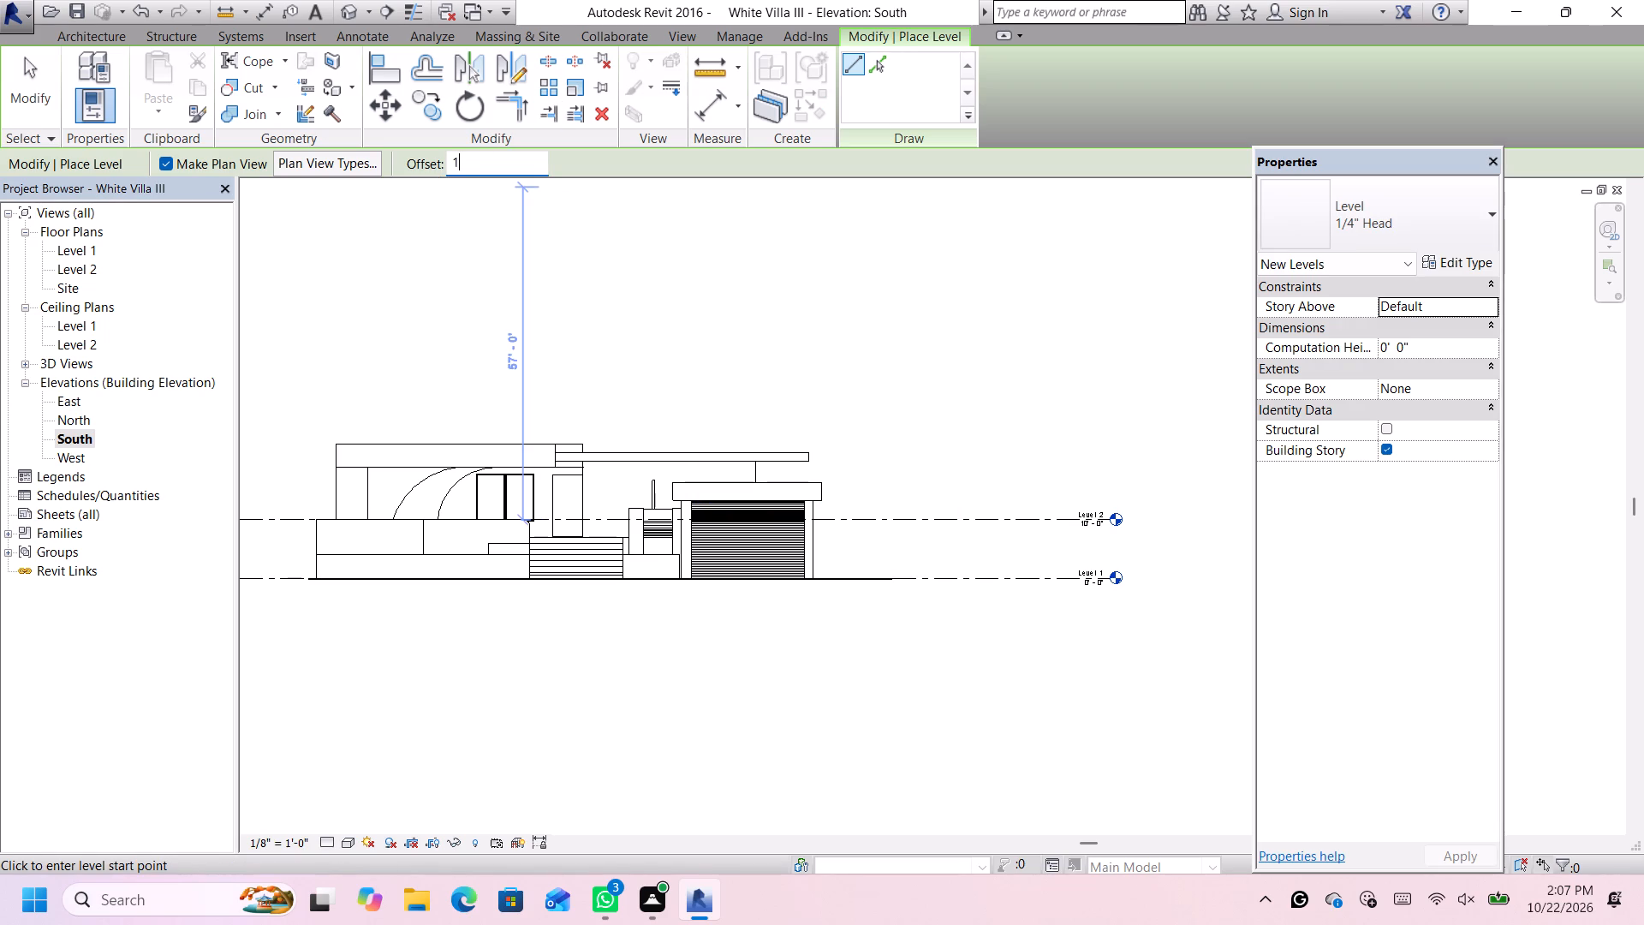
key("0")
key("apostrophe")
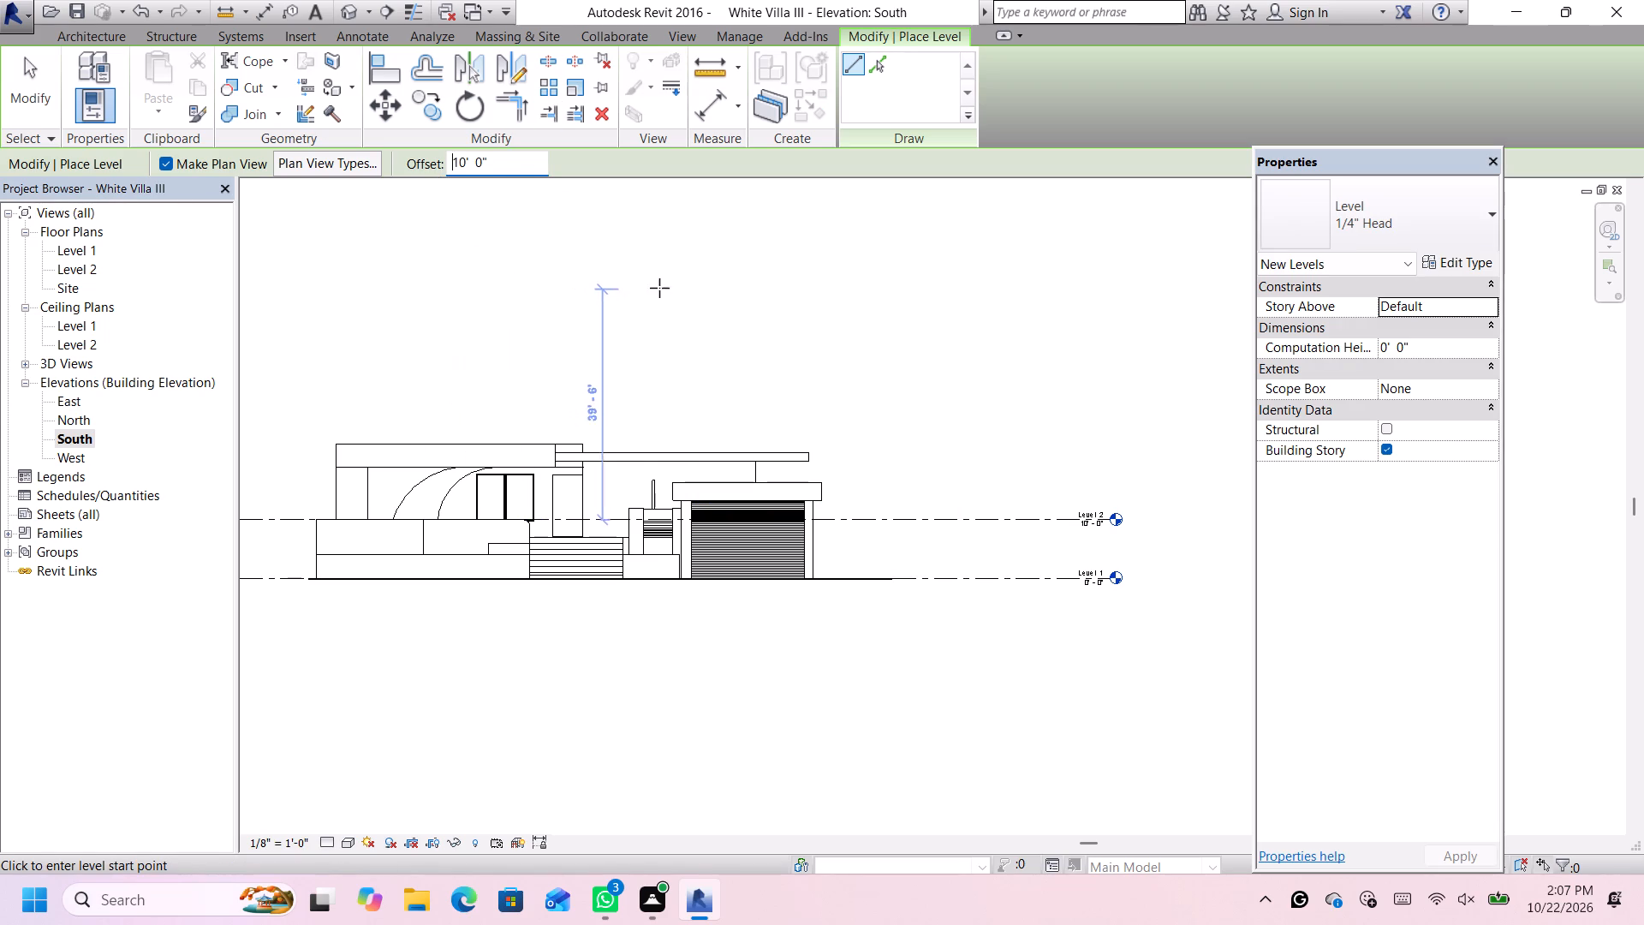
key("Return")
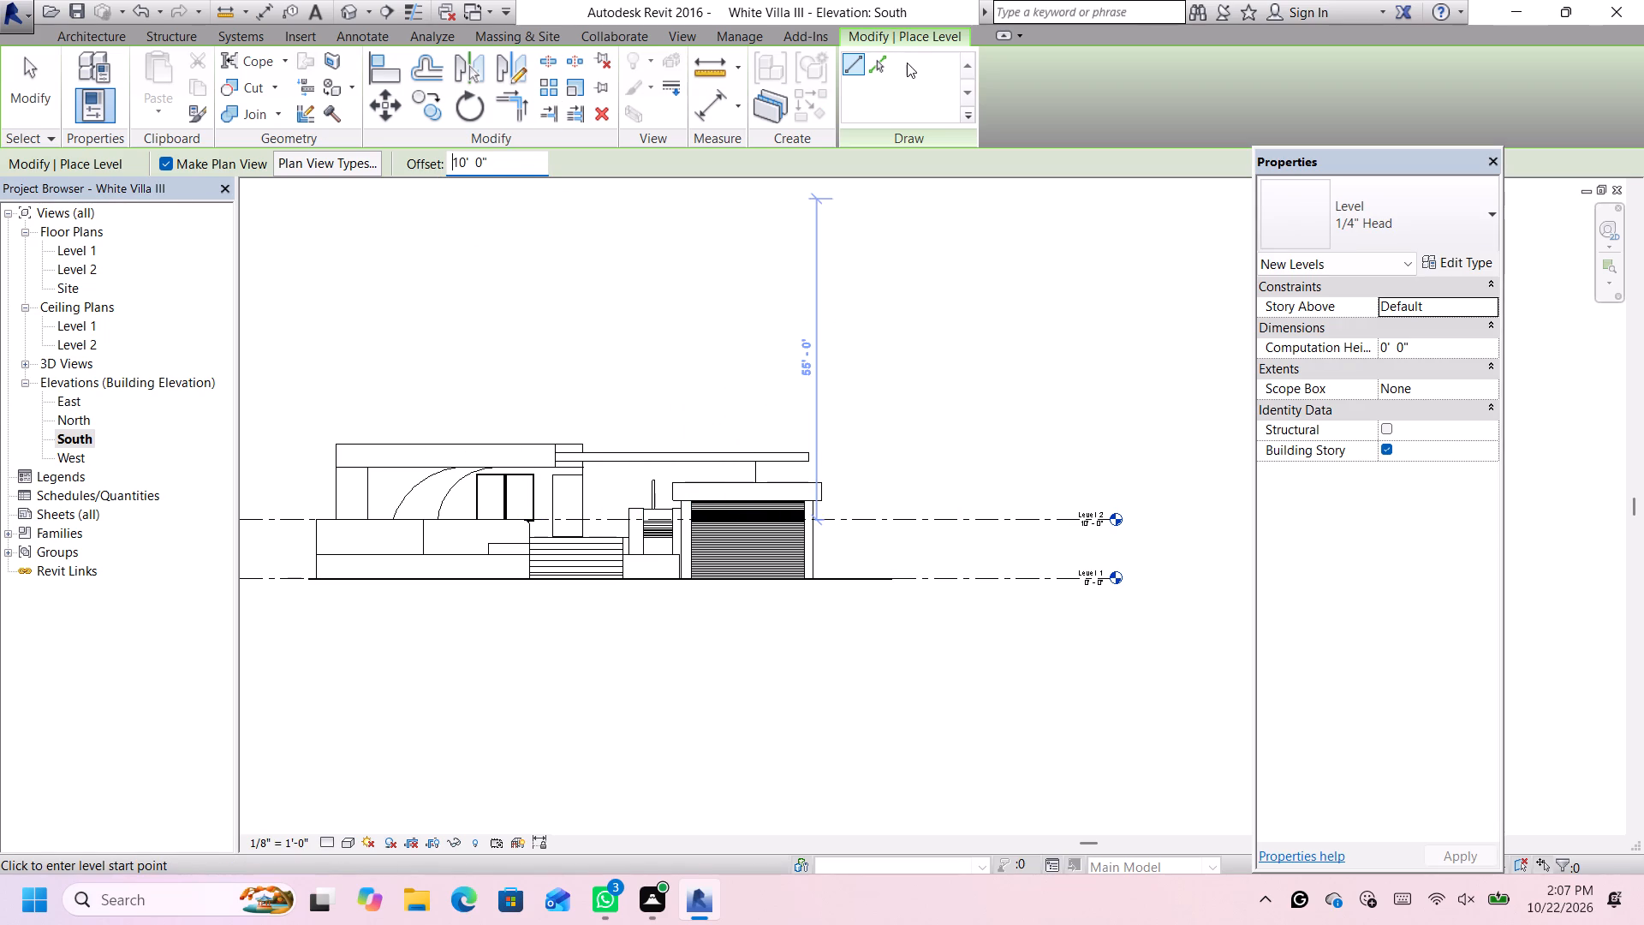
left_click(888, 62)
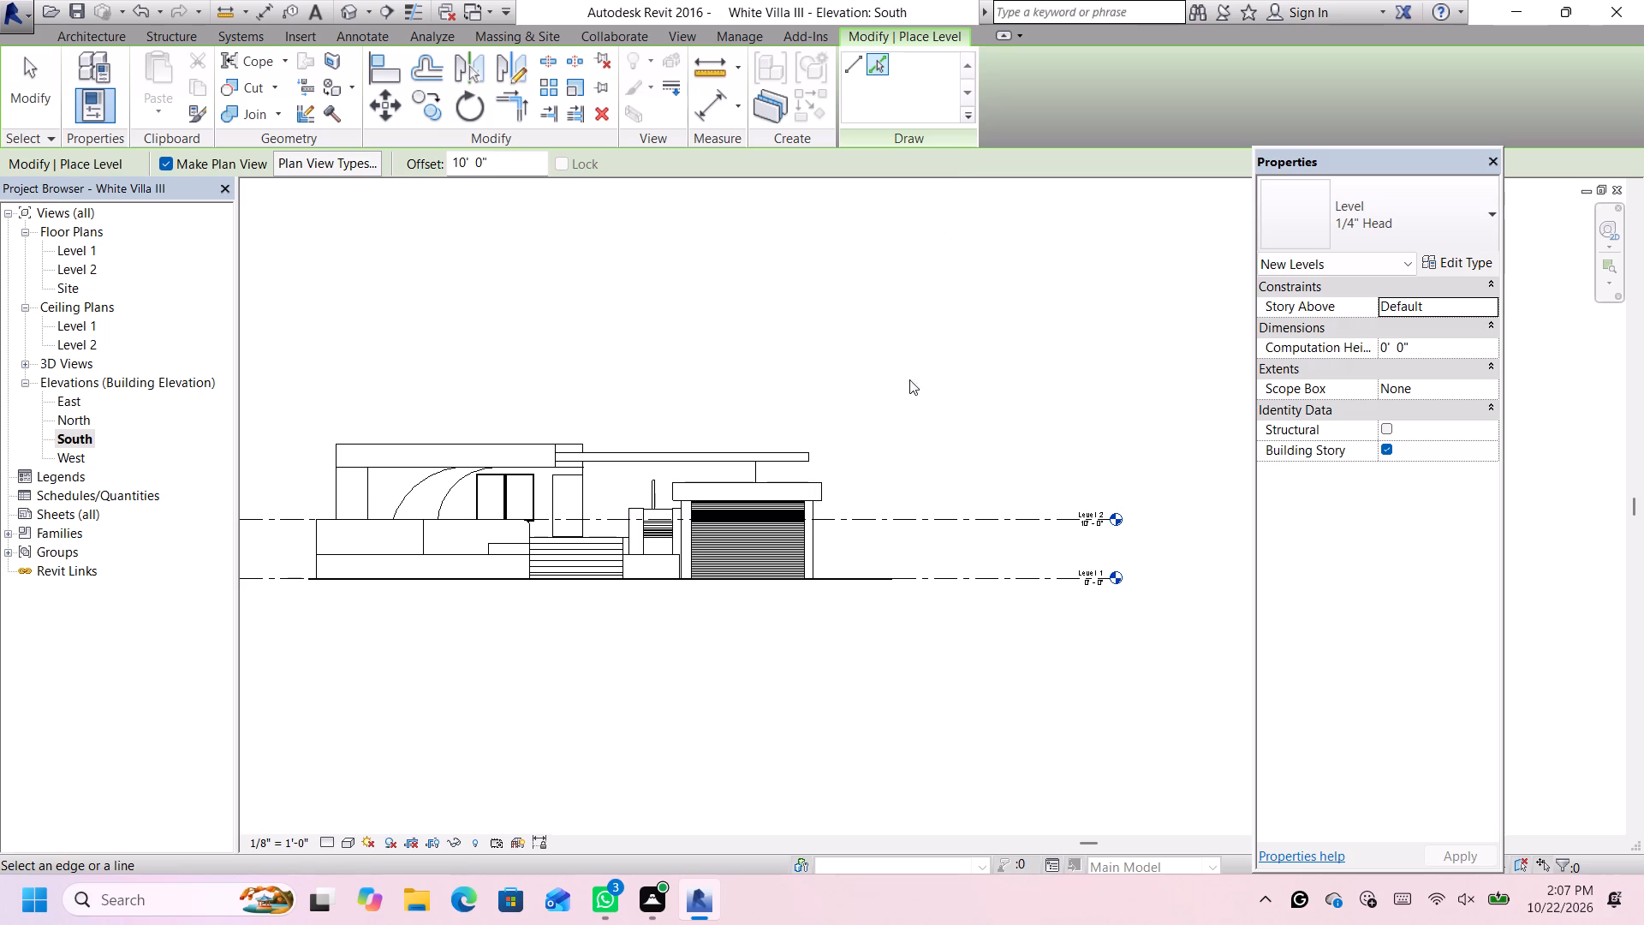
left_click(947, 516)
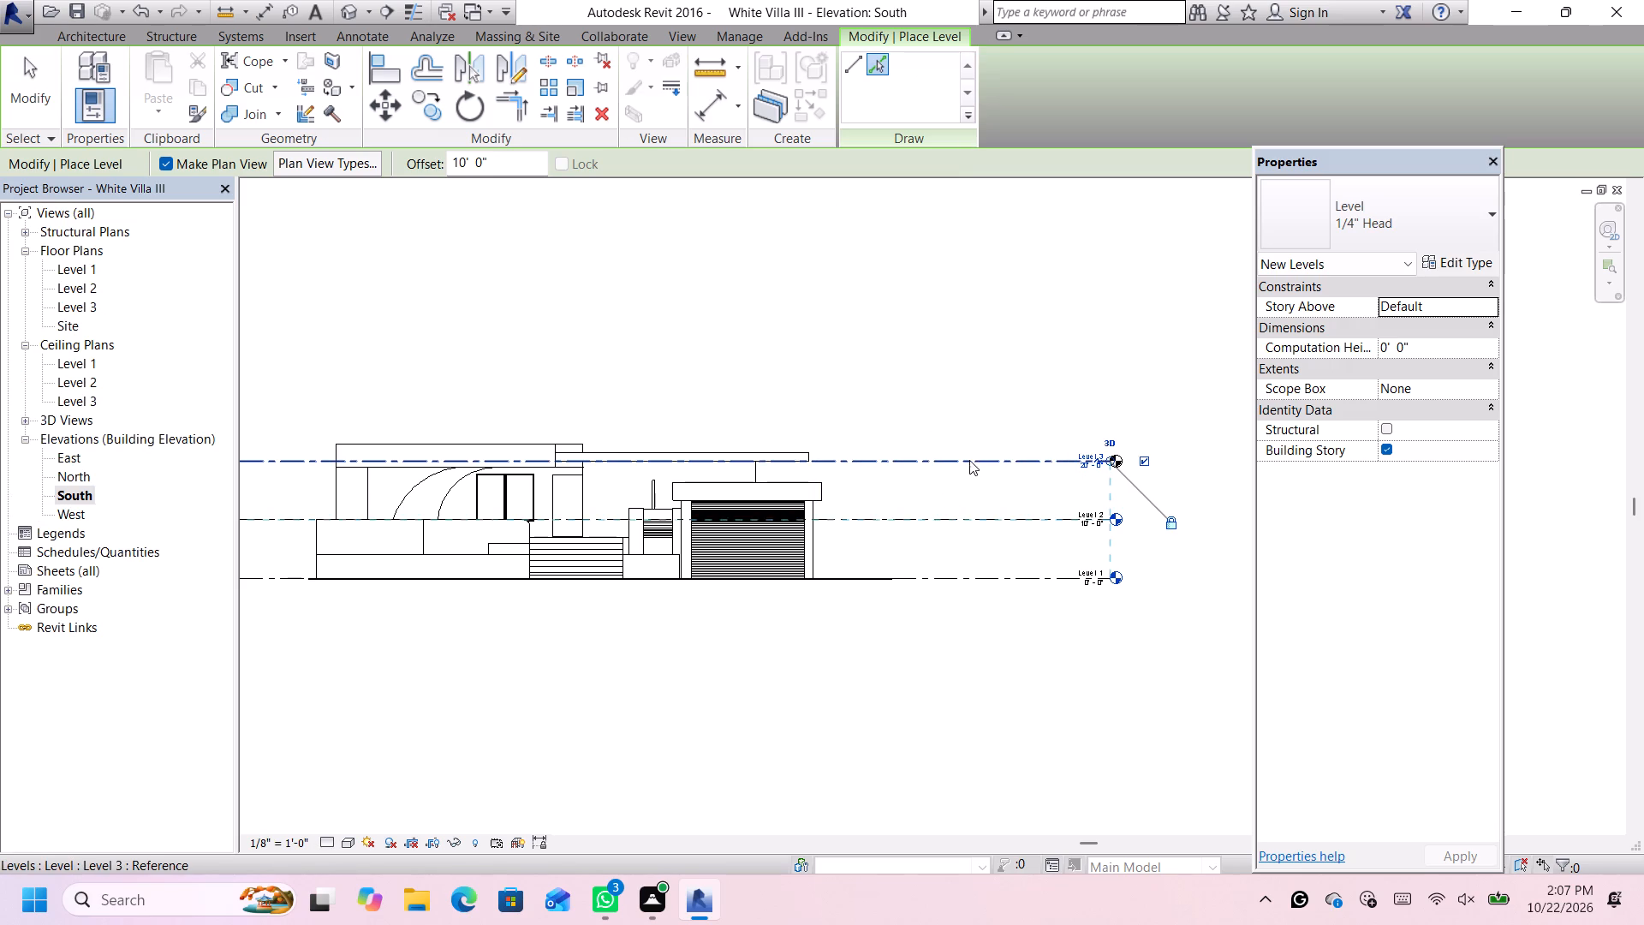
Add four more levels above Level 3, each offset 10' from the level below, through Level 7.
left_click(971, 455)
left_click(976, 402)
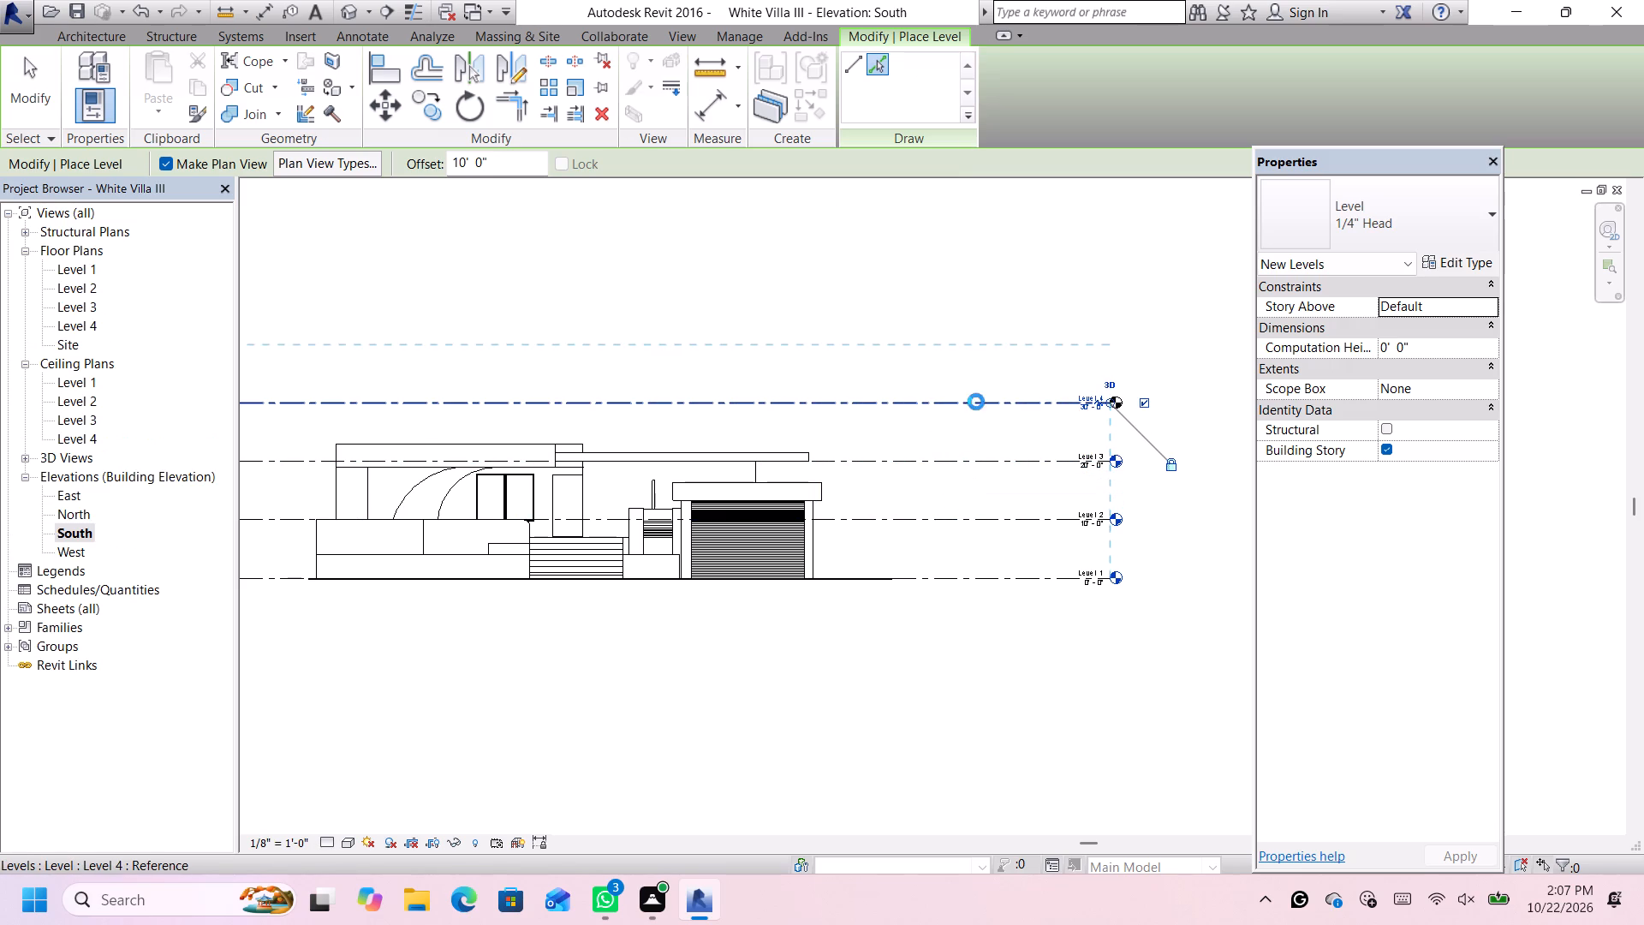
left_click(994, 340)
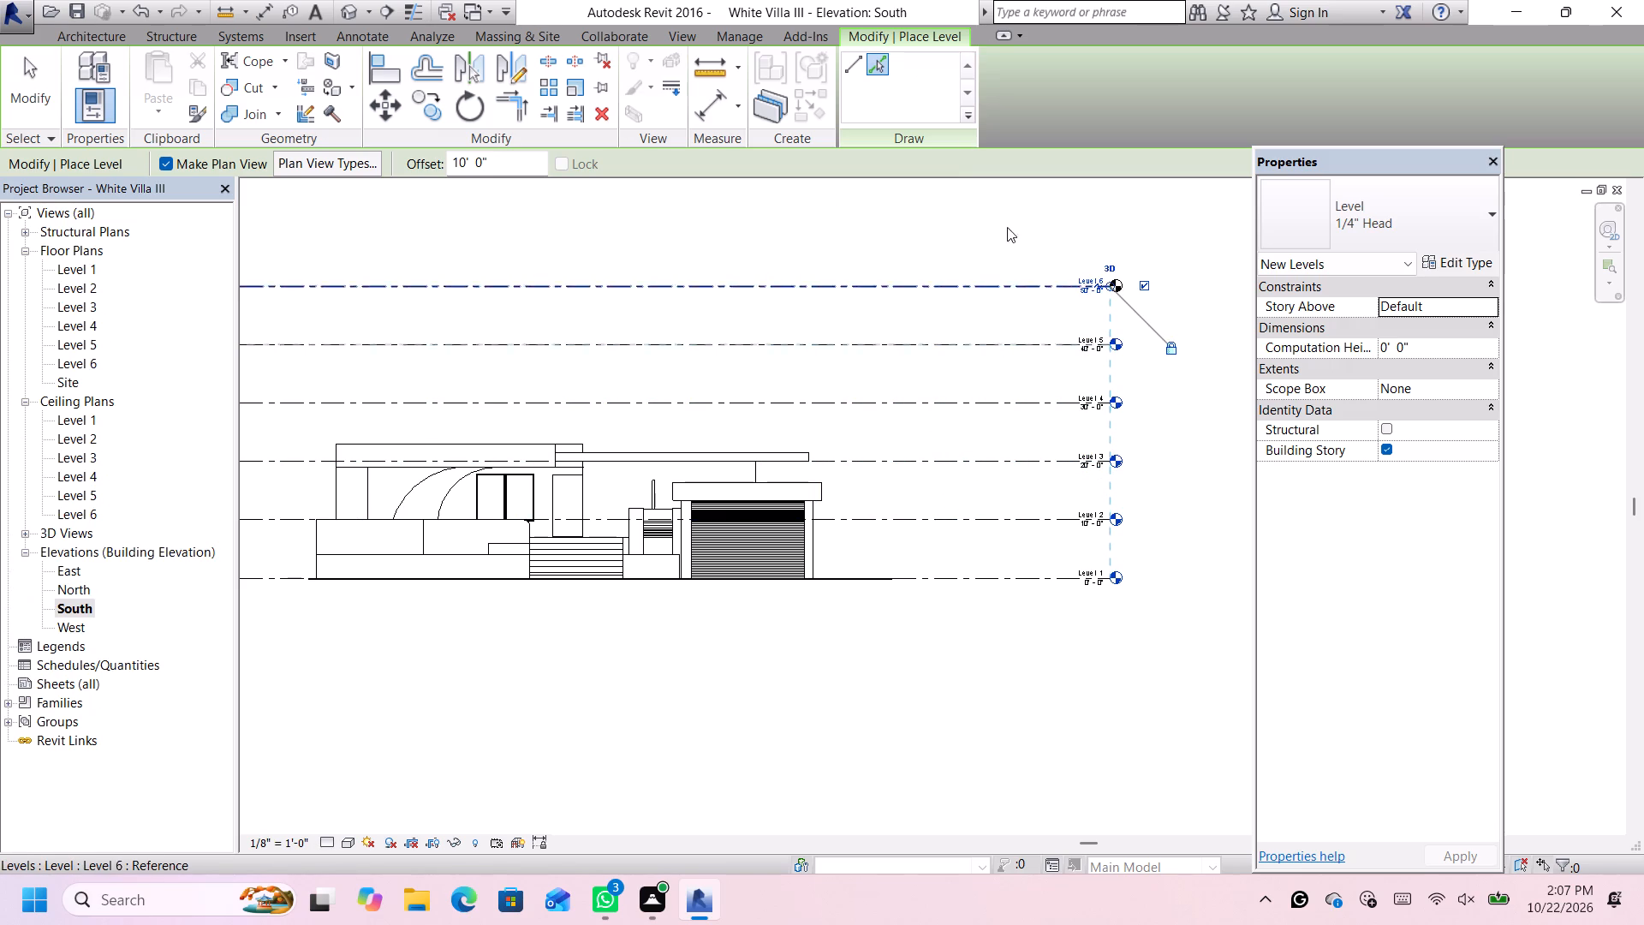
scroll(1010, 246, "down", 2)
scroll(996, 262, "up", 4)
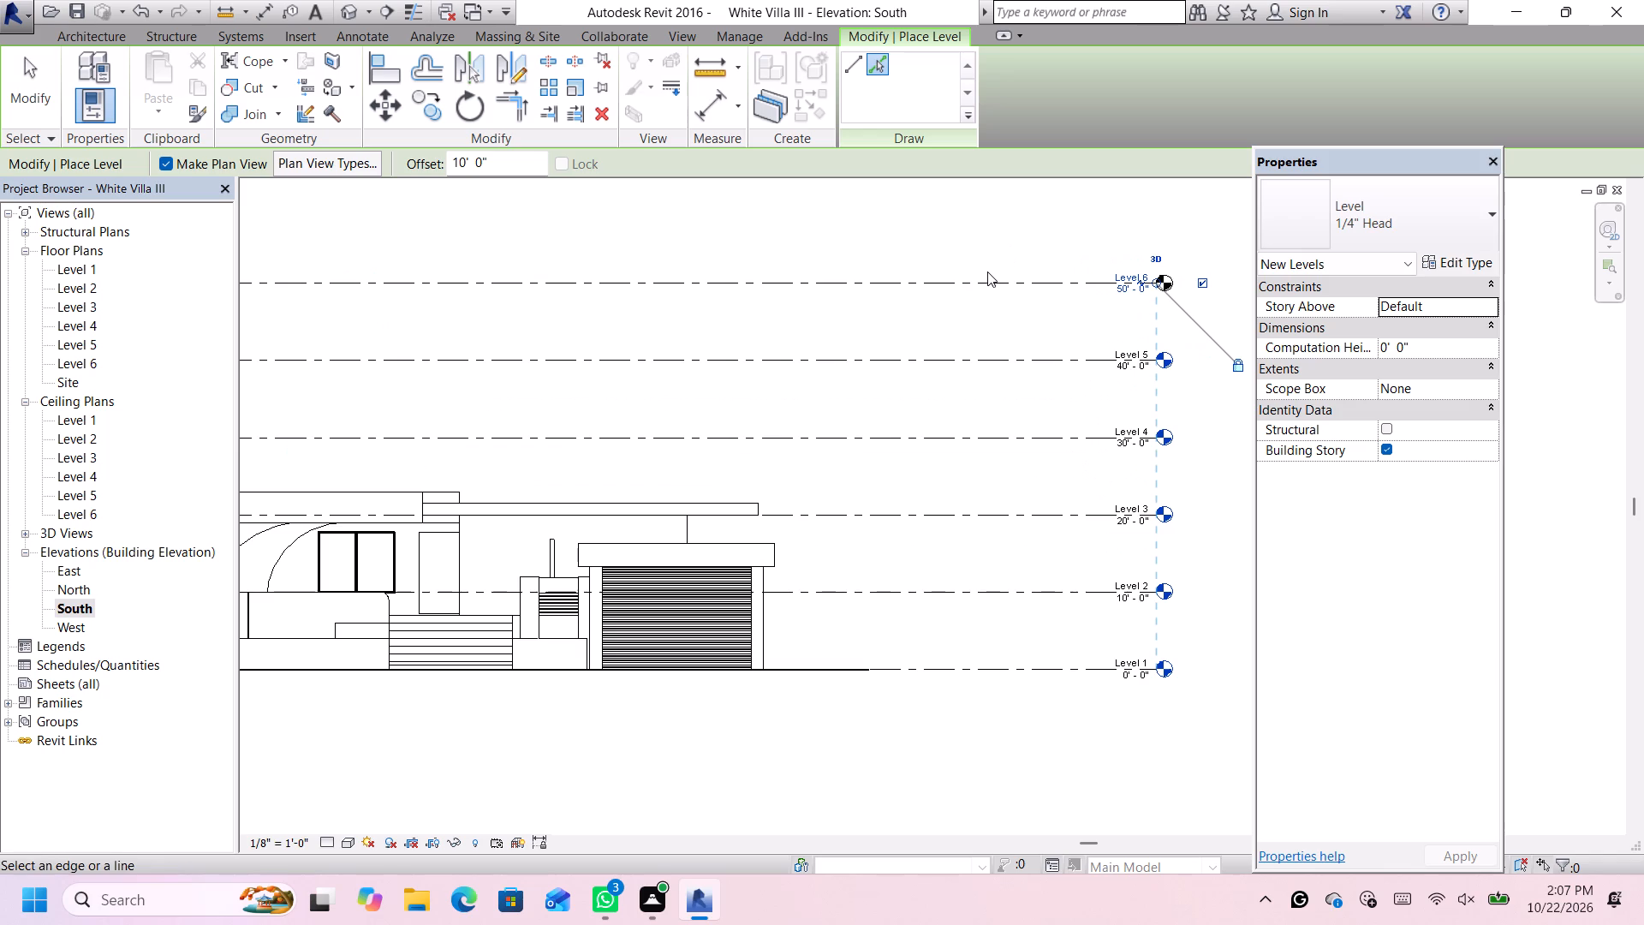
left_click(987, 279)
scroll(988, 279, "down", 6)
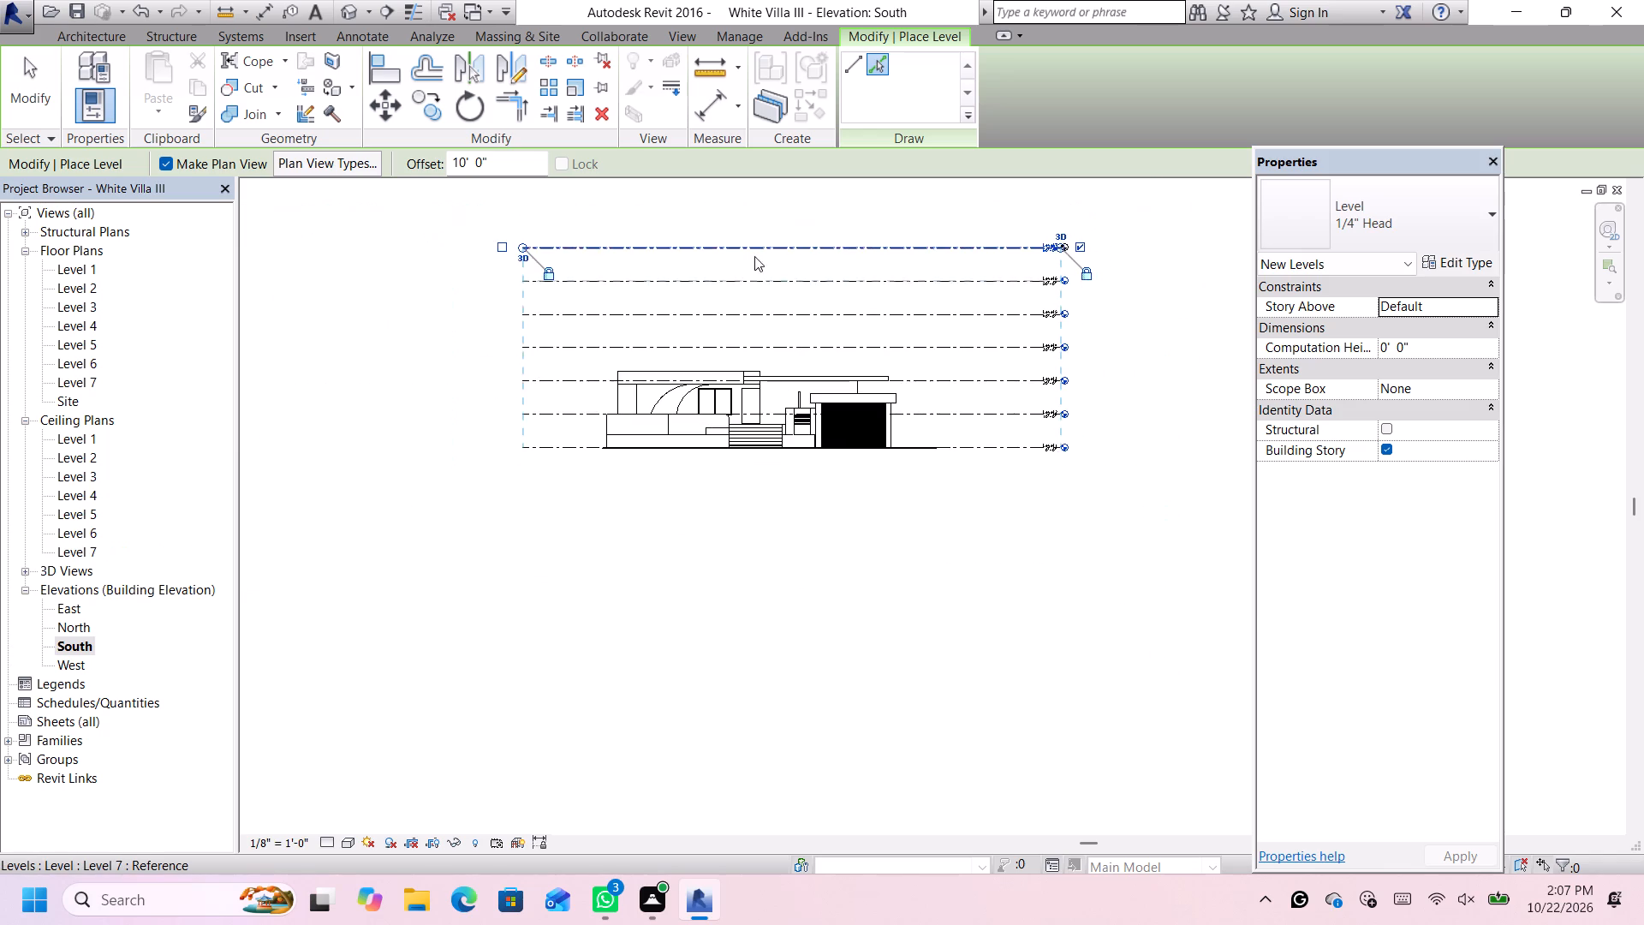
scroll(664, 281, "up", 5)
scroll(662, 281, "down", 7)
scroll(865, 223, "up", 2)
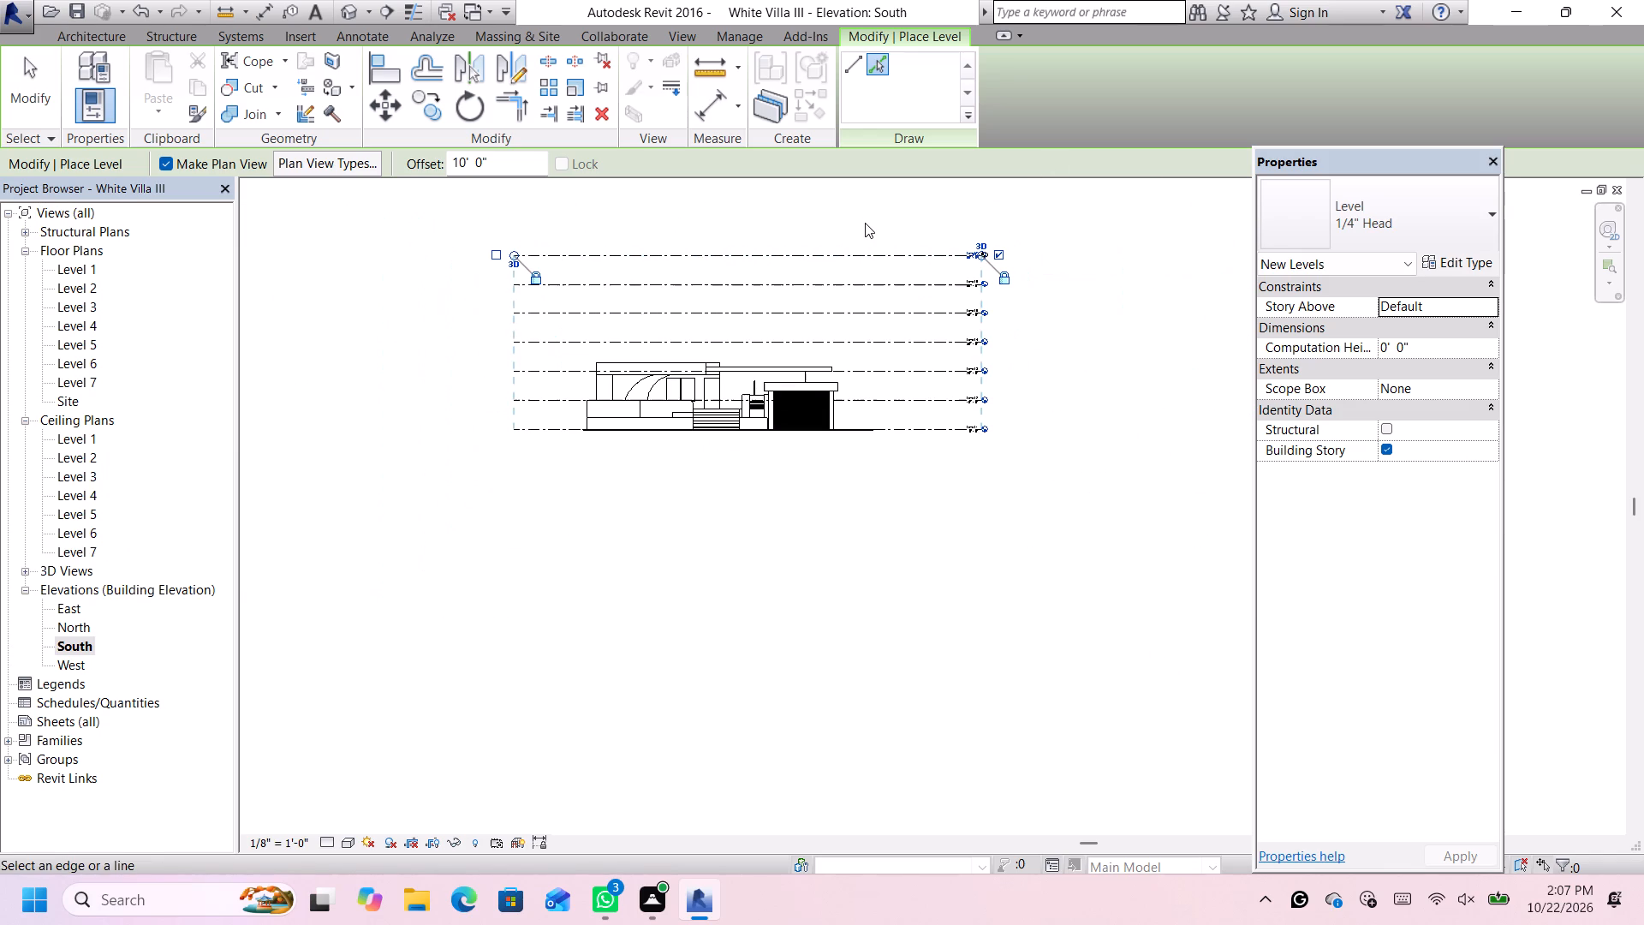
key("Escape")
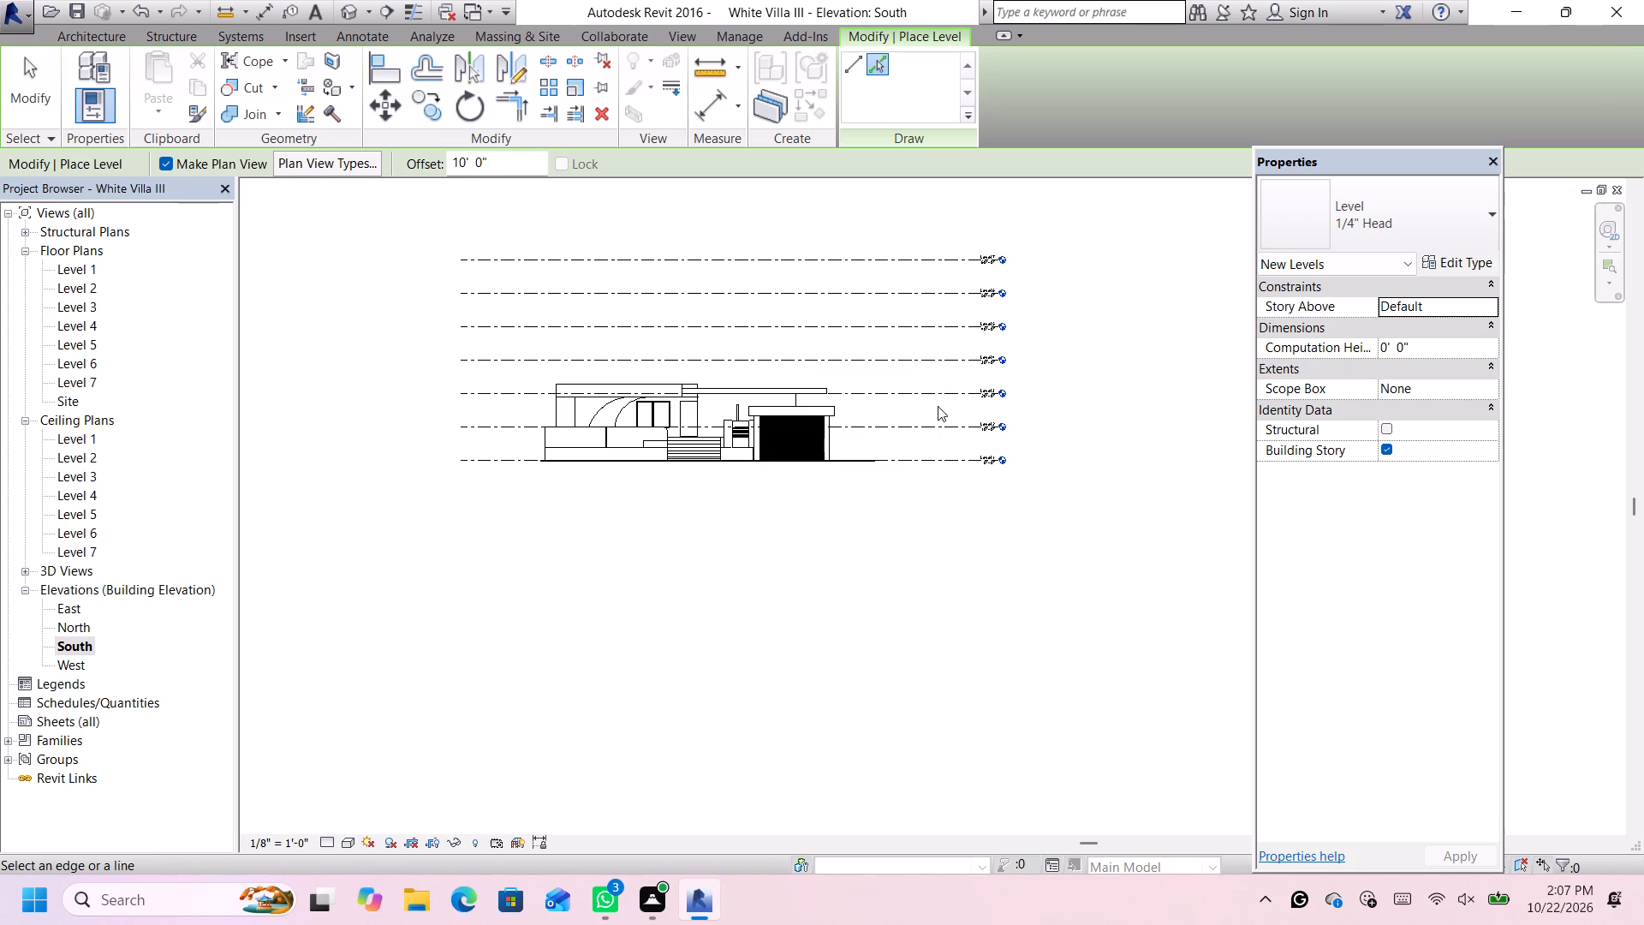
Examine the level lines and their elevations against the villa's roofs in the South elevation.
scroll(1016, 427, "up", 10)
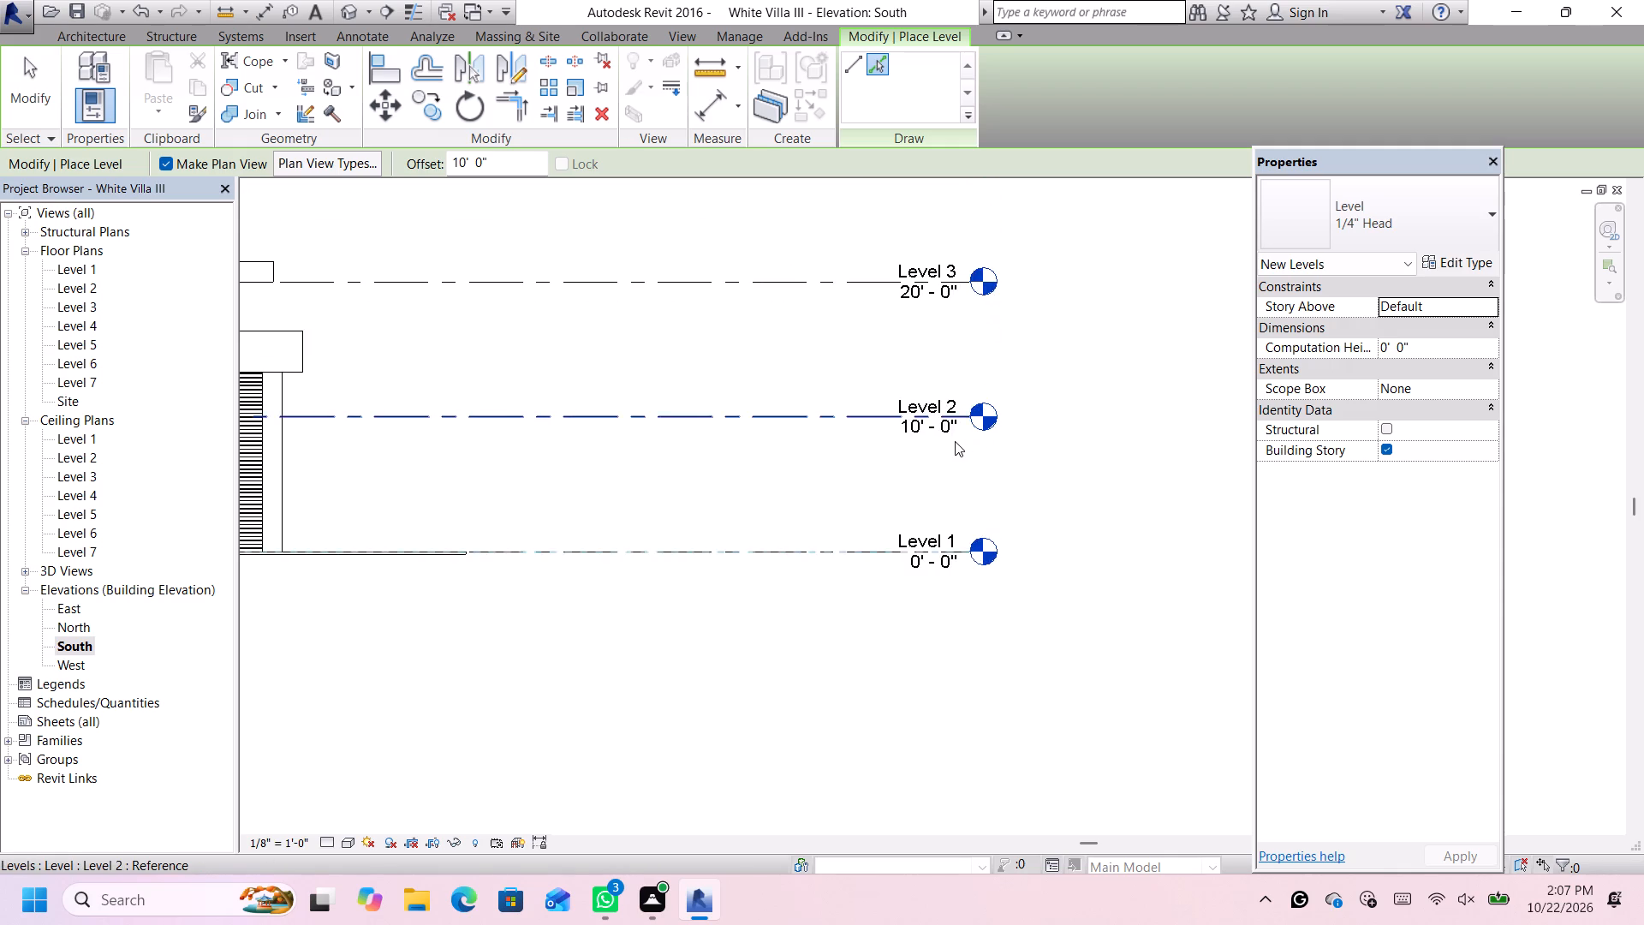
scroll(955, 441, "down", 5)
scroll(859, 439, "down", 4)
scroll(514, 372, "up", 4)
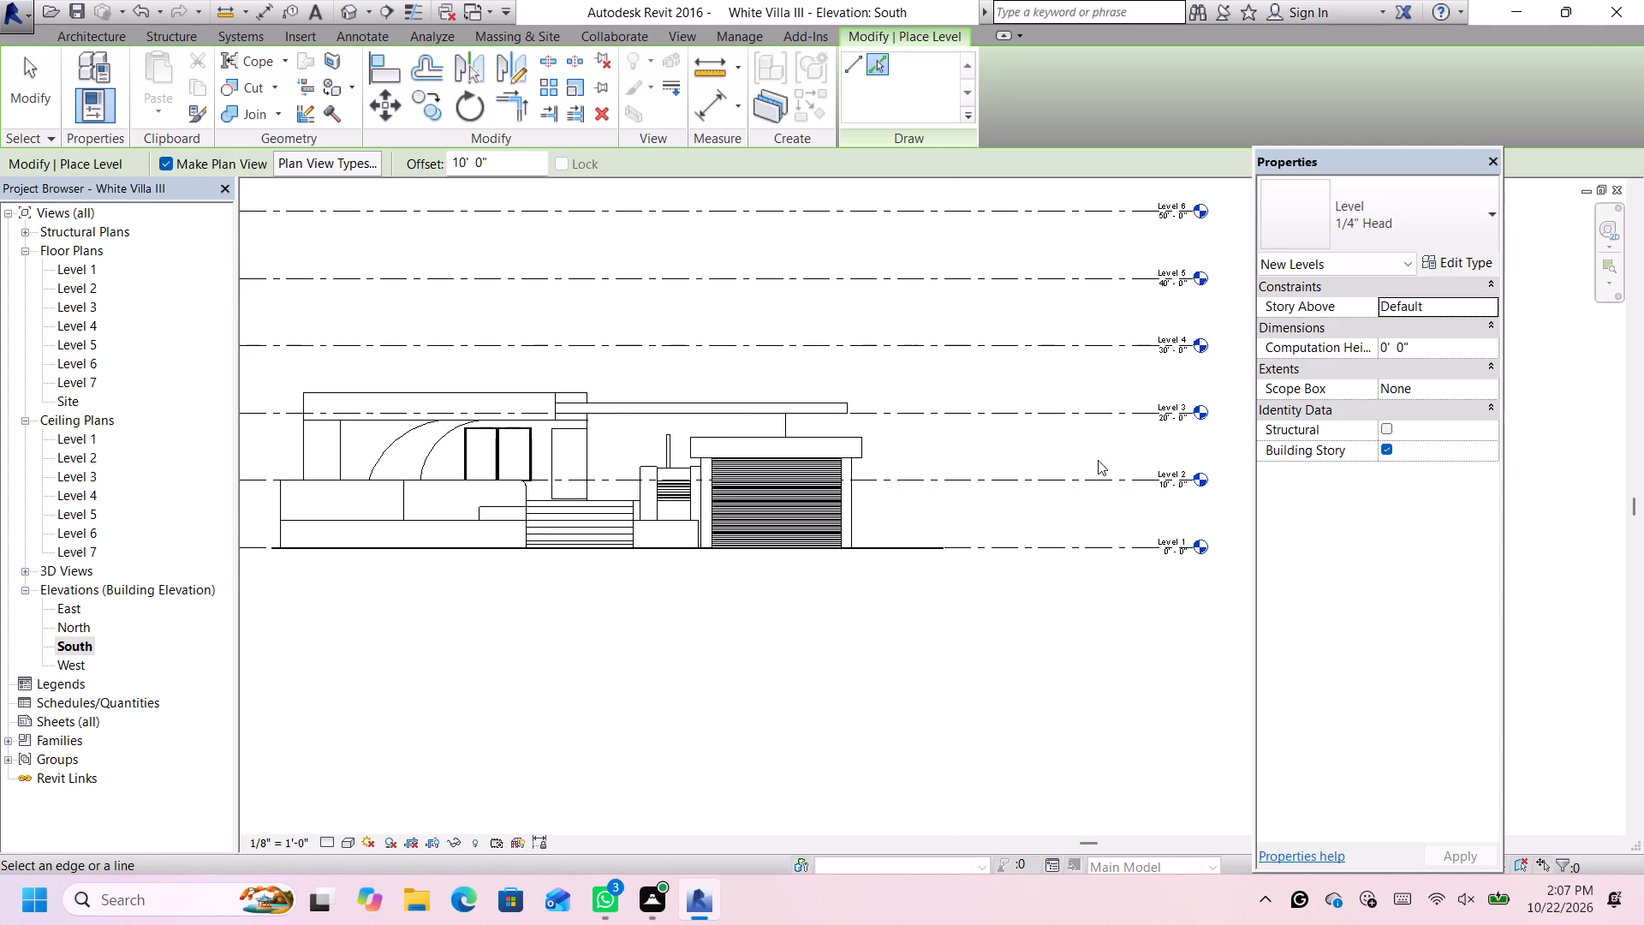
scroll(1200, 370, "up", 3)
scroll(1201, 409, "down", 6)
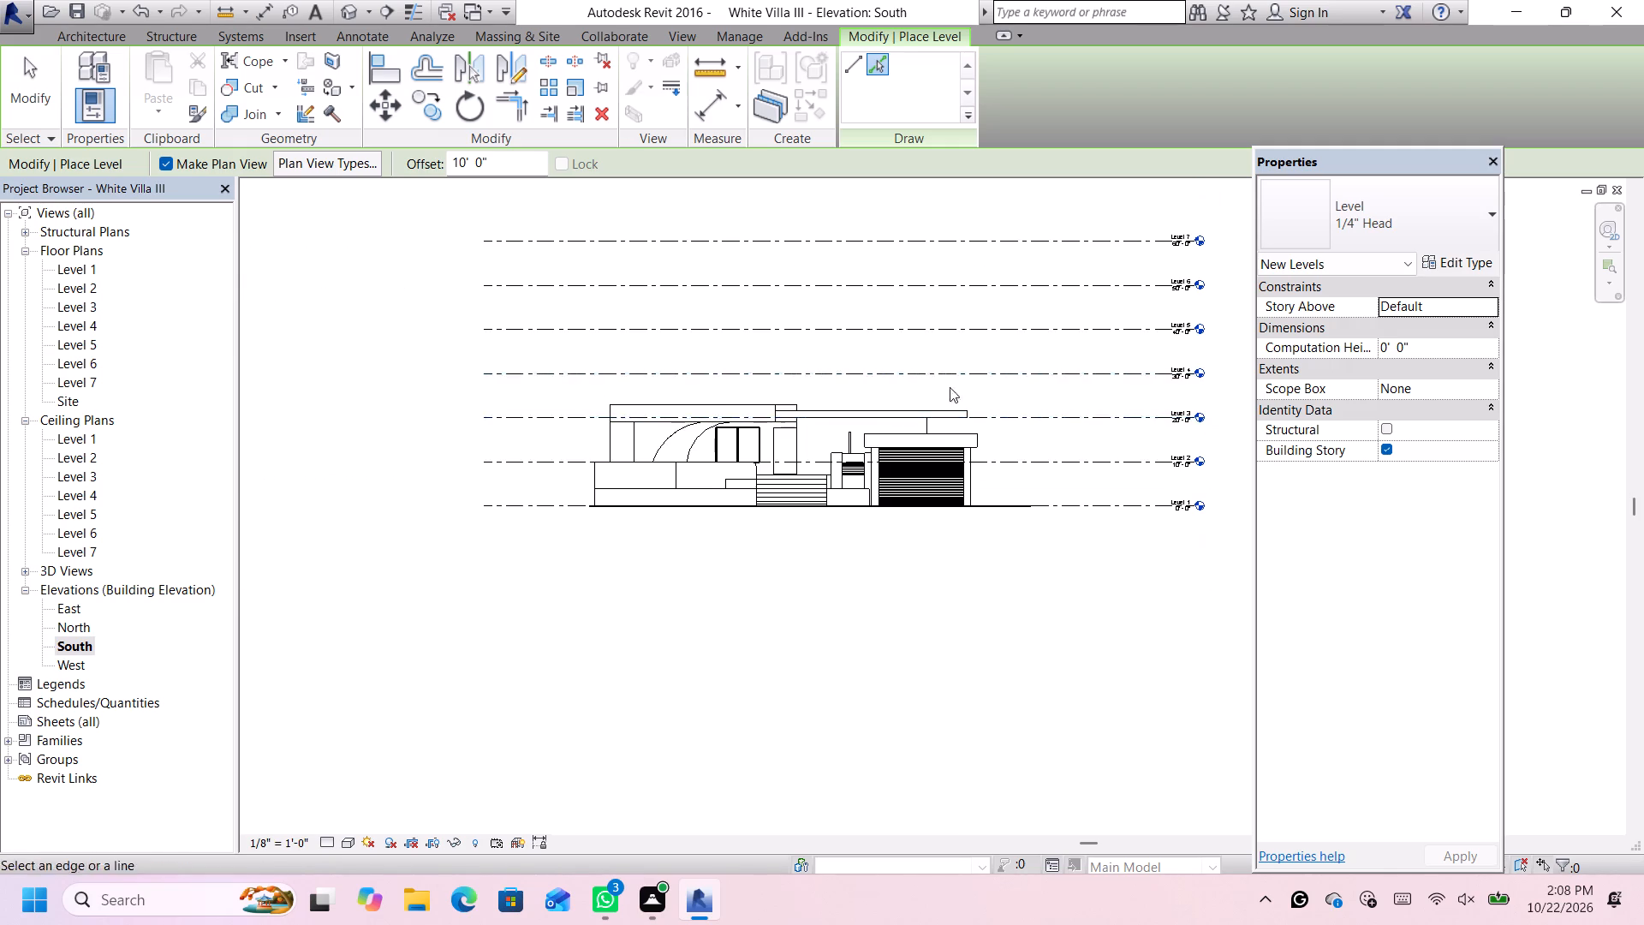
scroll(750, 404, "up", 2)
scroll(798, 379, "down", 2)
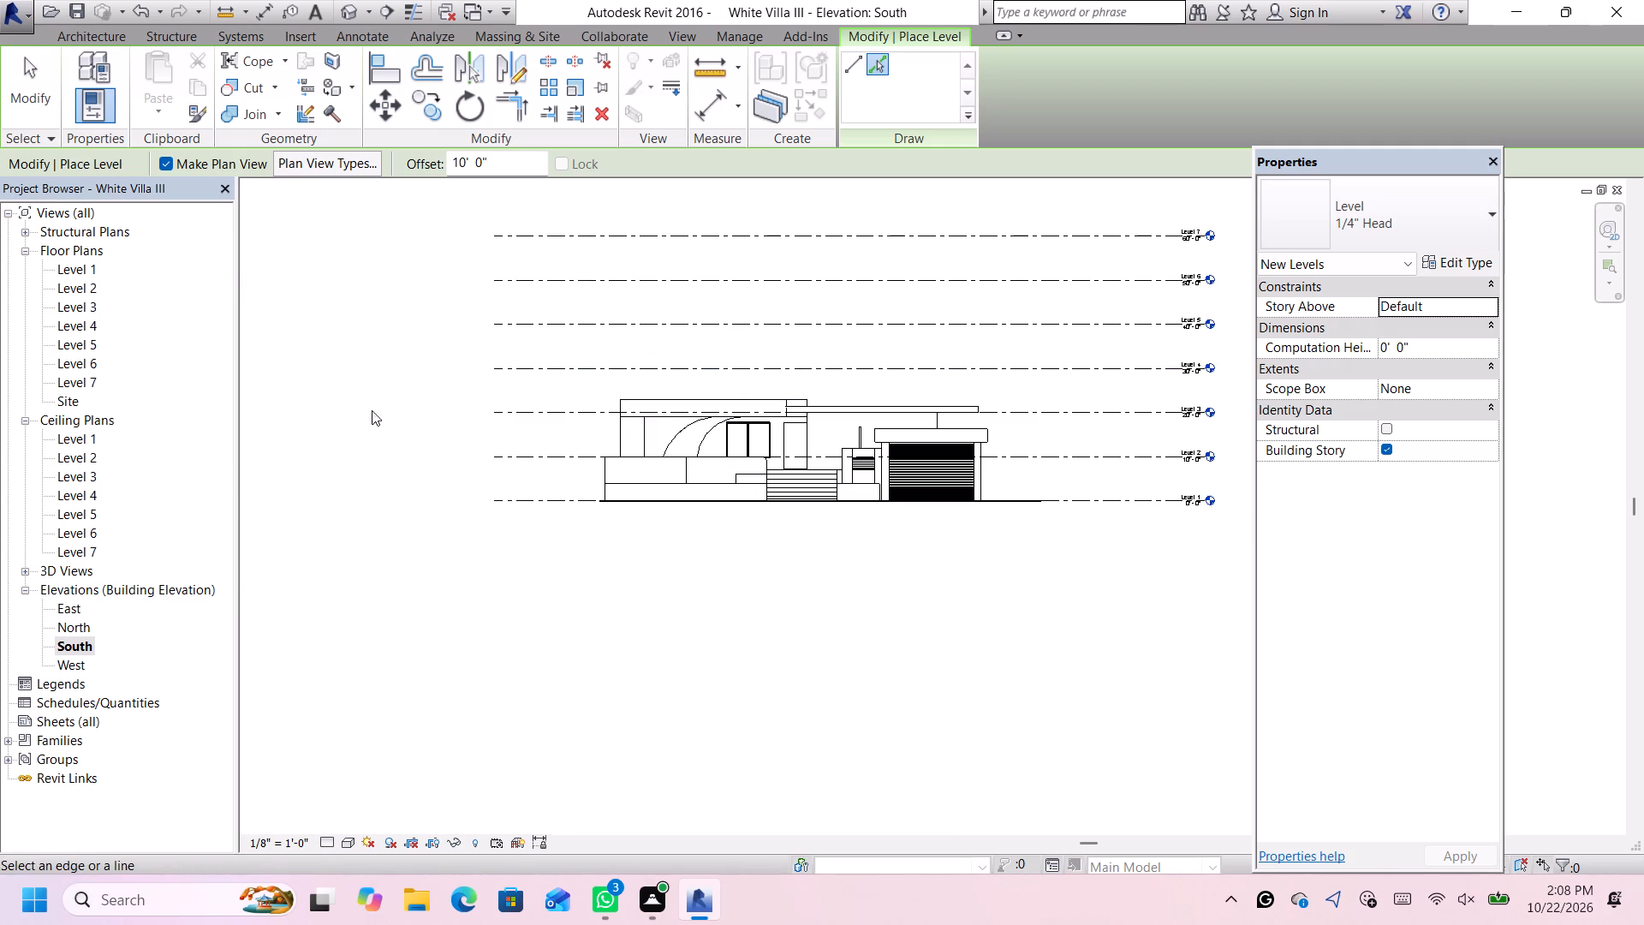
scroll(693, 397, "down", 3)
scroll(865, 307, "up", 2)
scroll(989, 162, "up", 3)
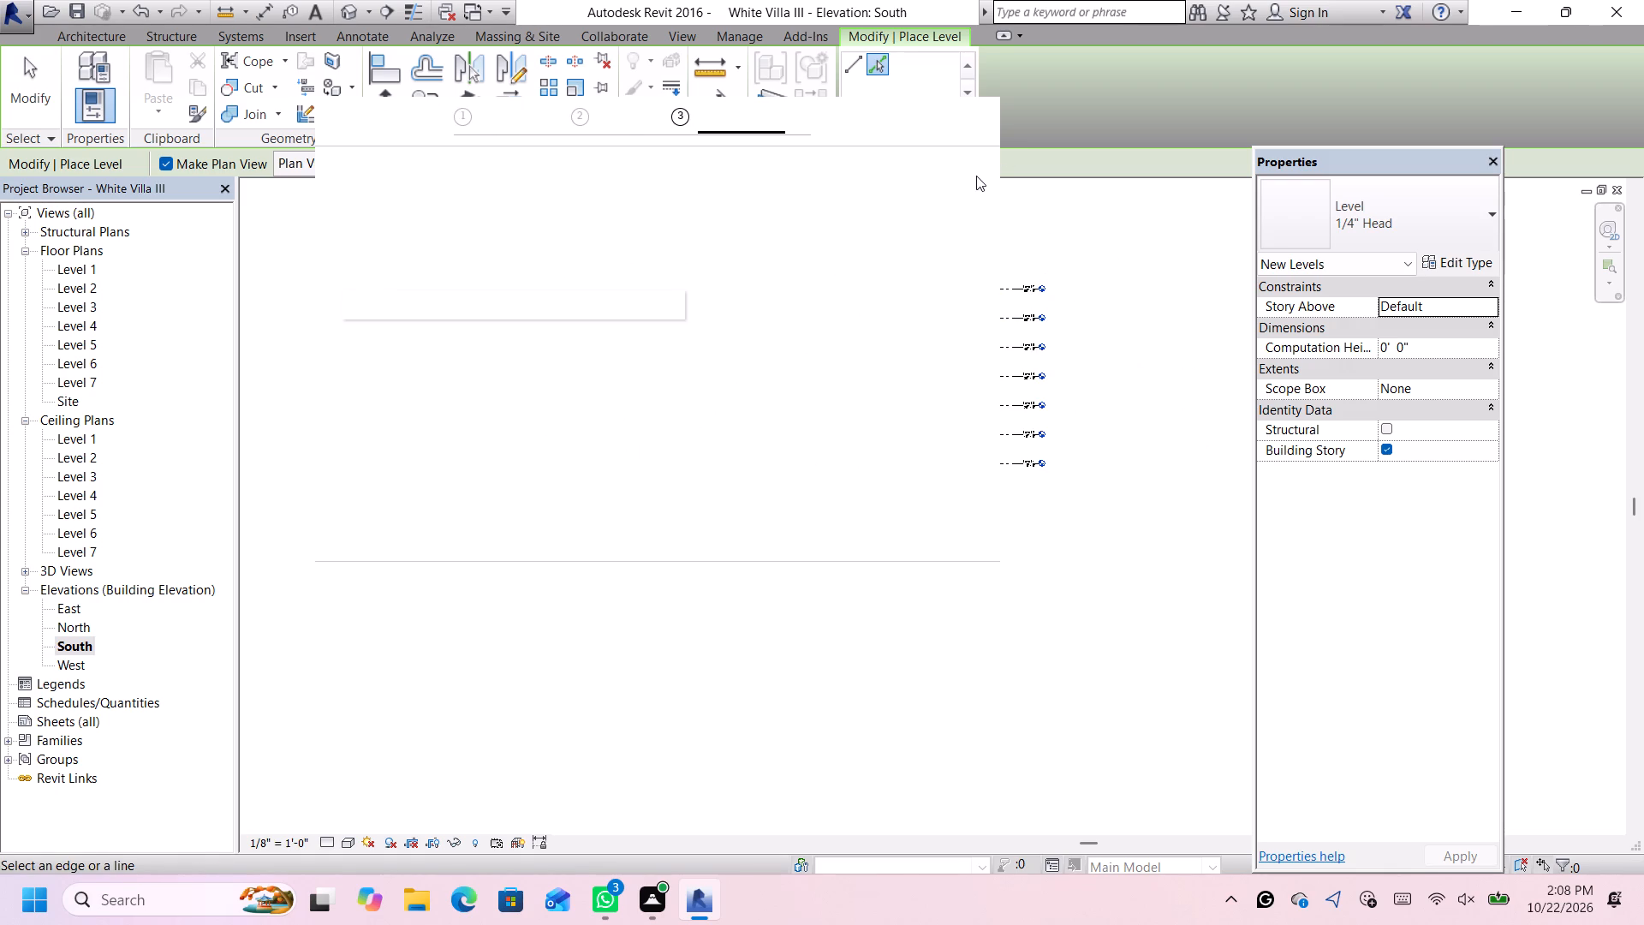
left_click(951, 119)
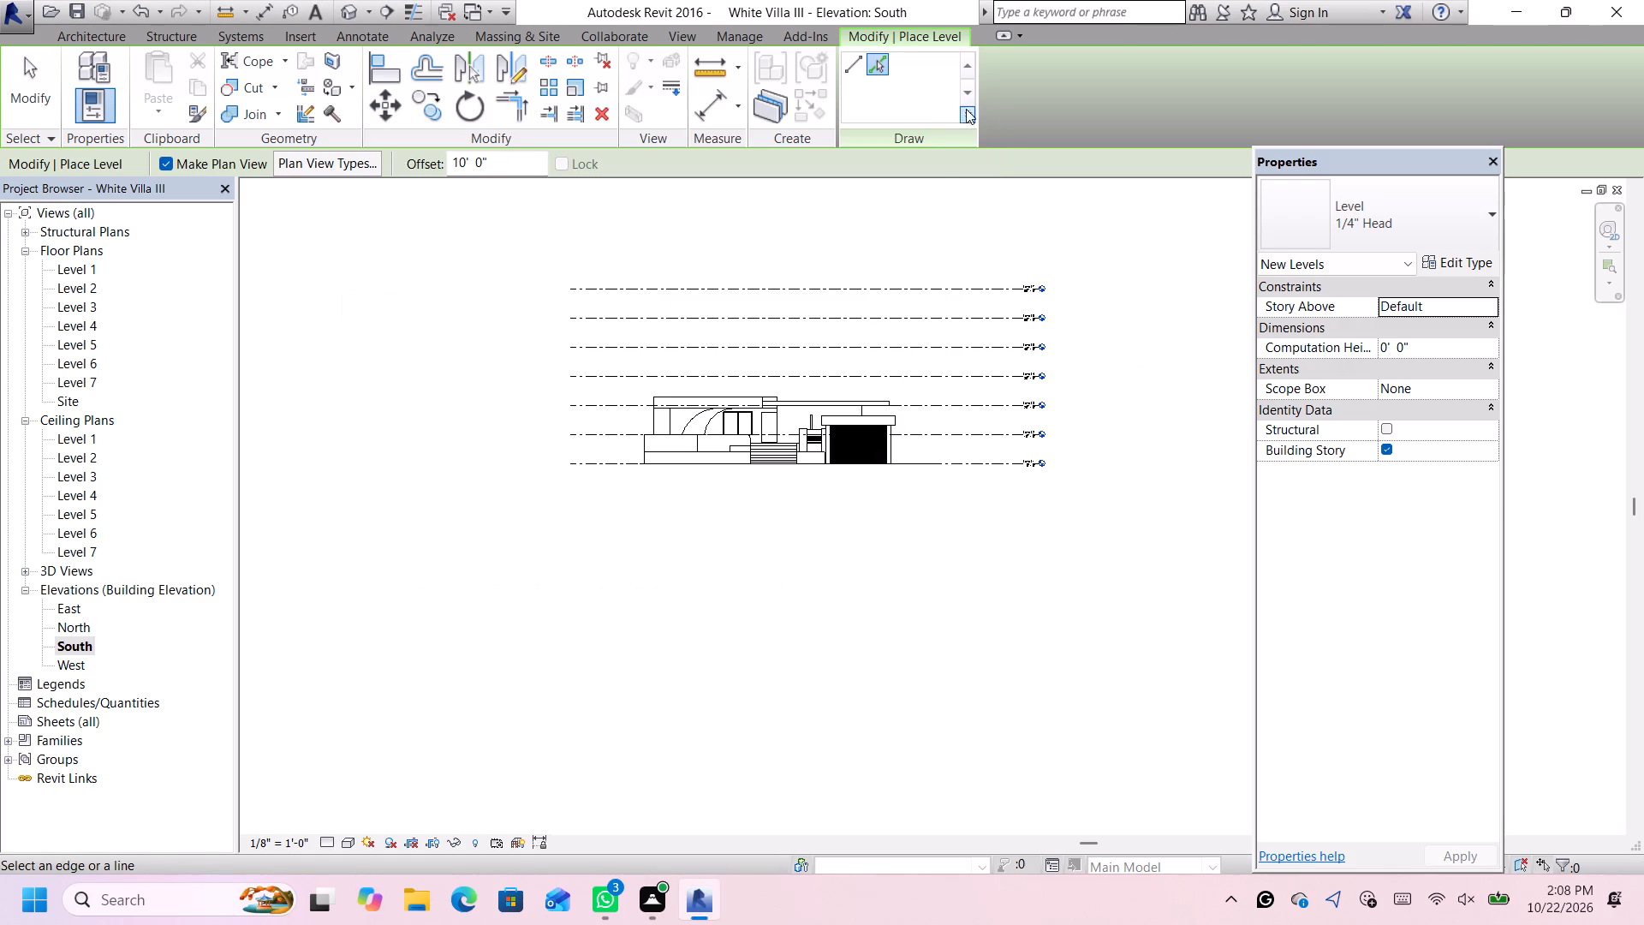
scroll(934, 335, "up", 4)
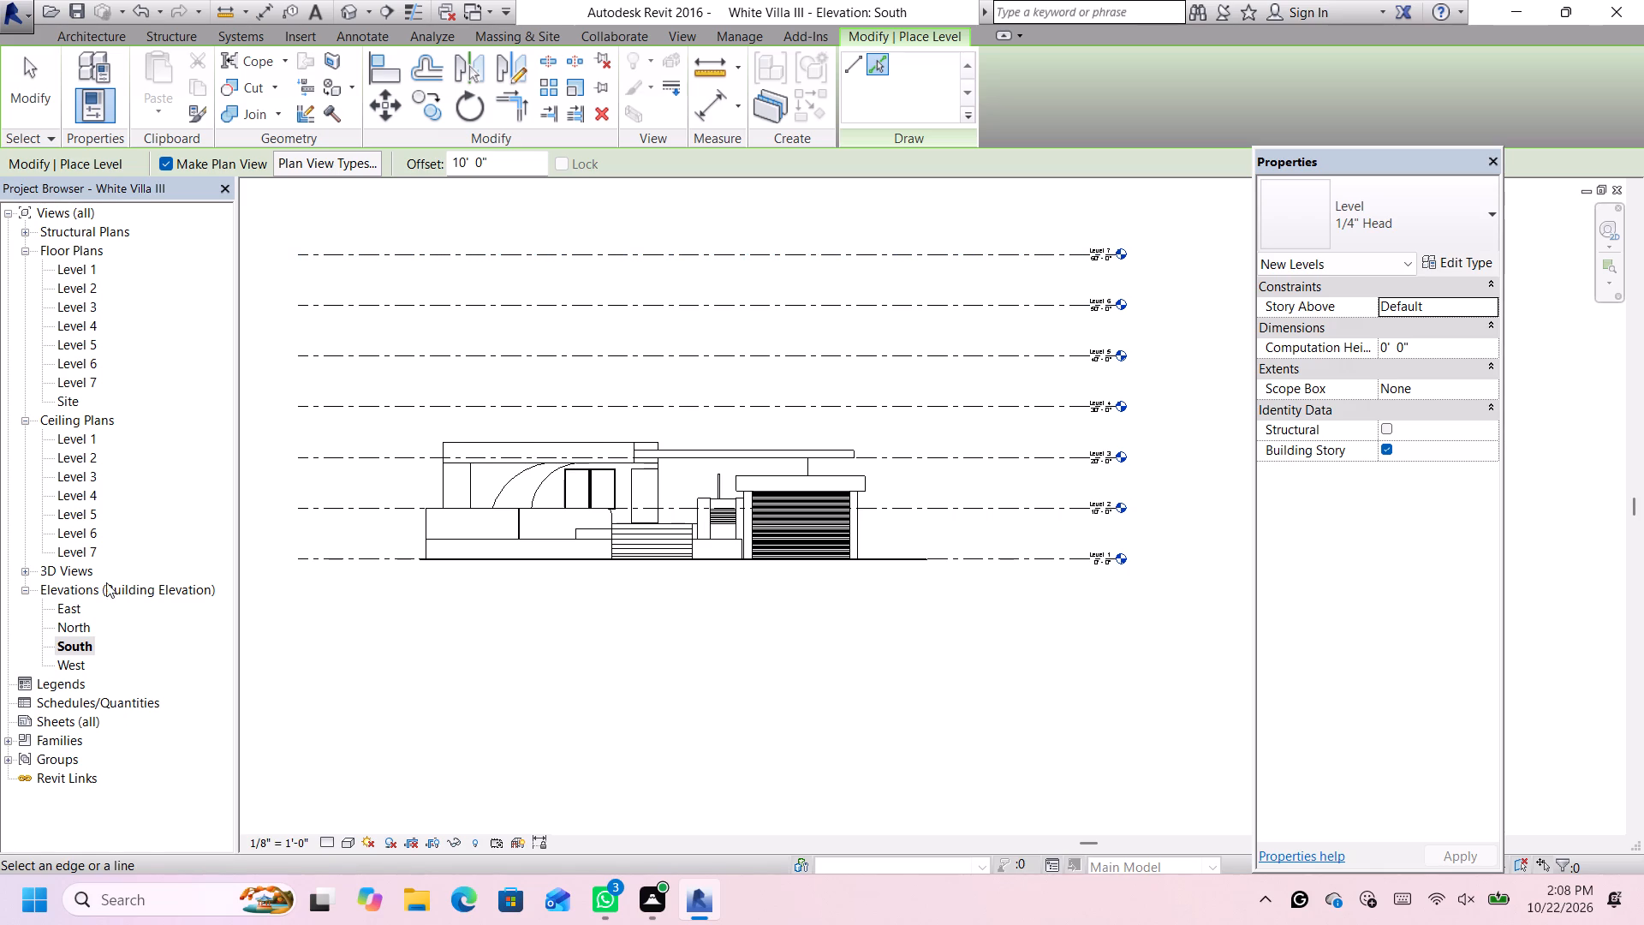
Examine the Level 3 and Level 2 ceiling plans for the villa's roof and wall outlines.
double_click(91, 472)
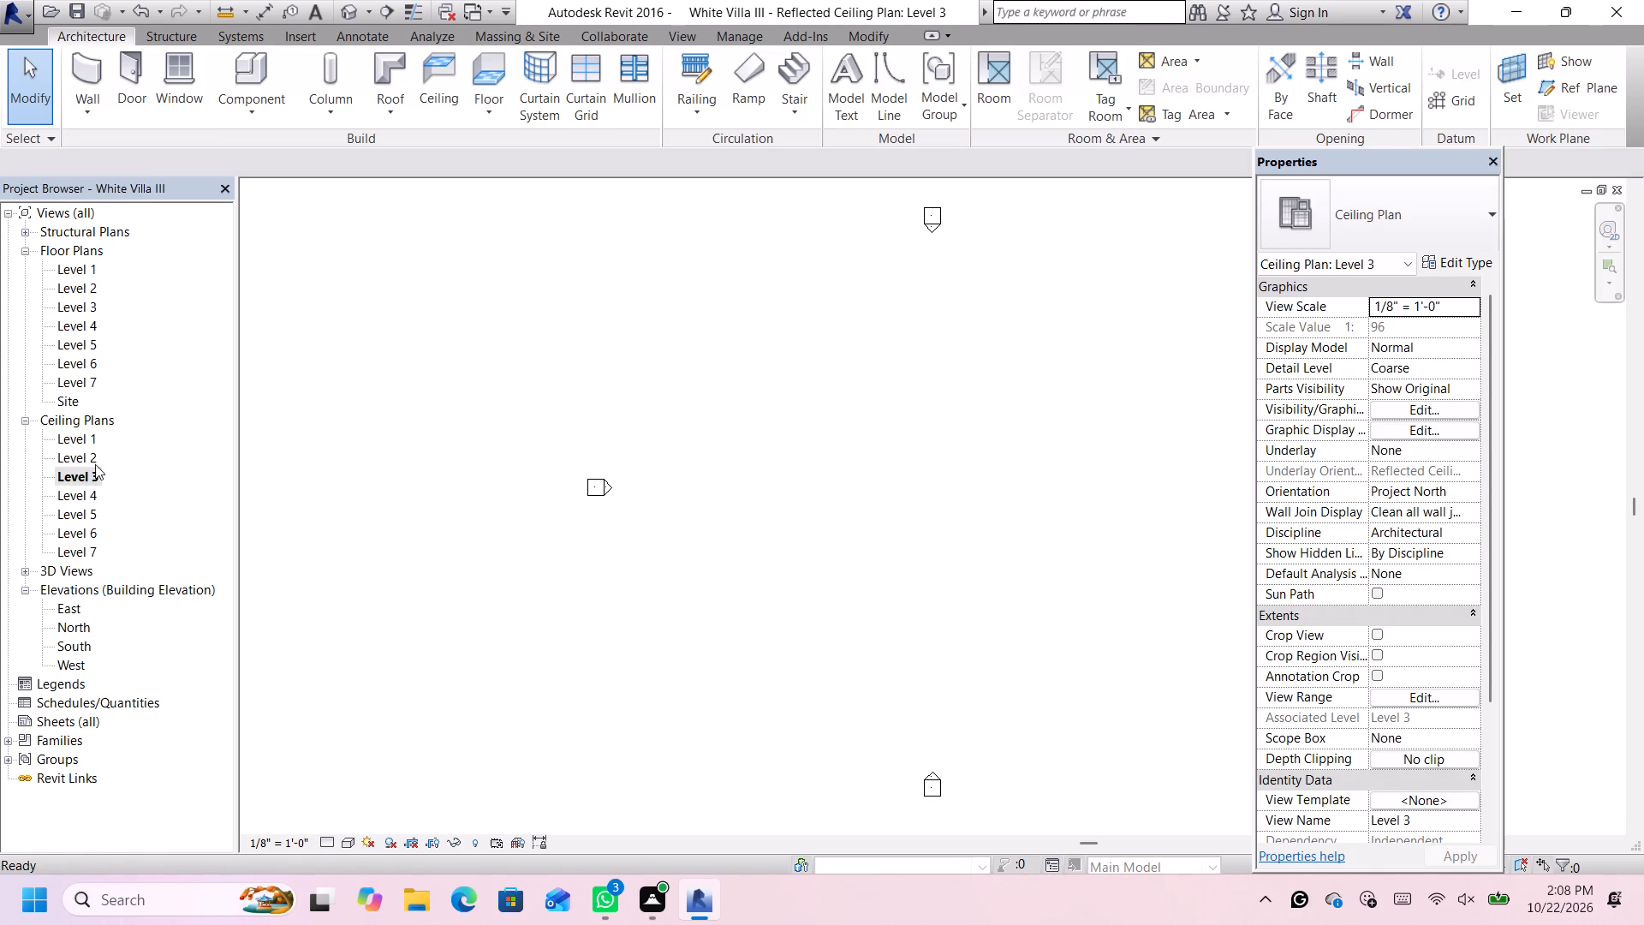
scroll(375, 541, "down", 6)
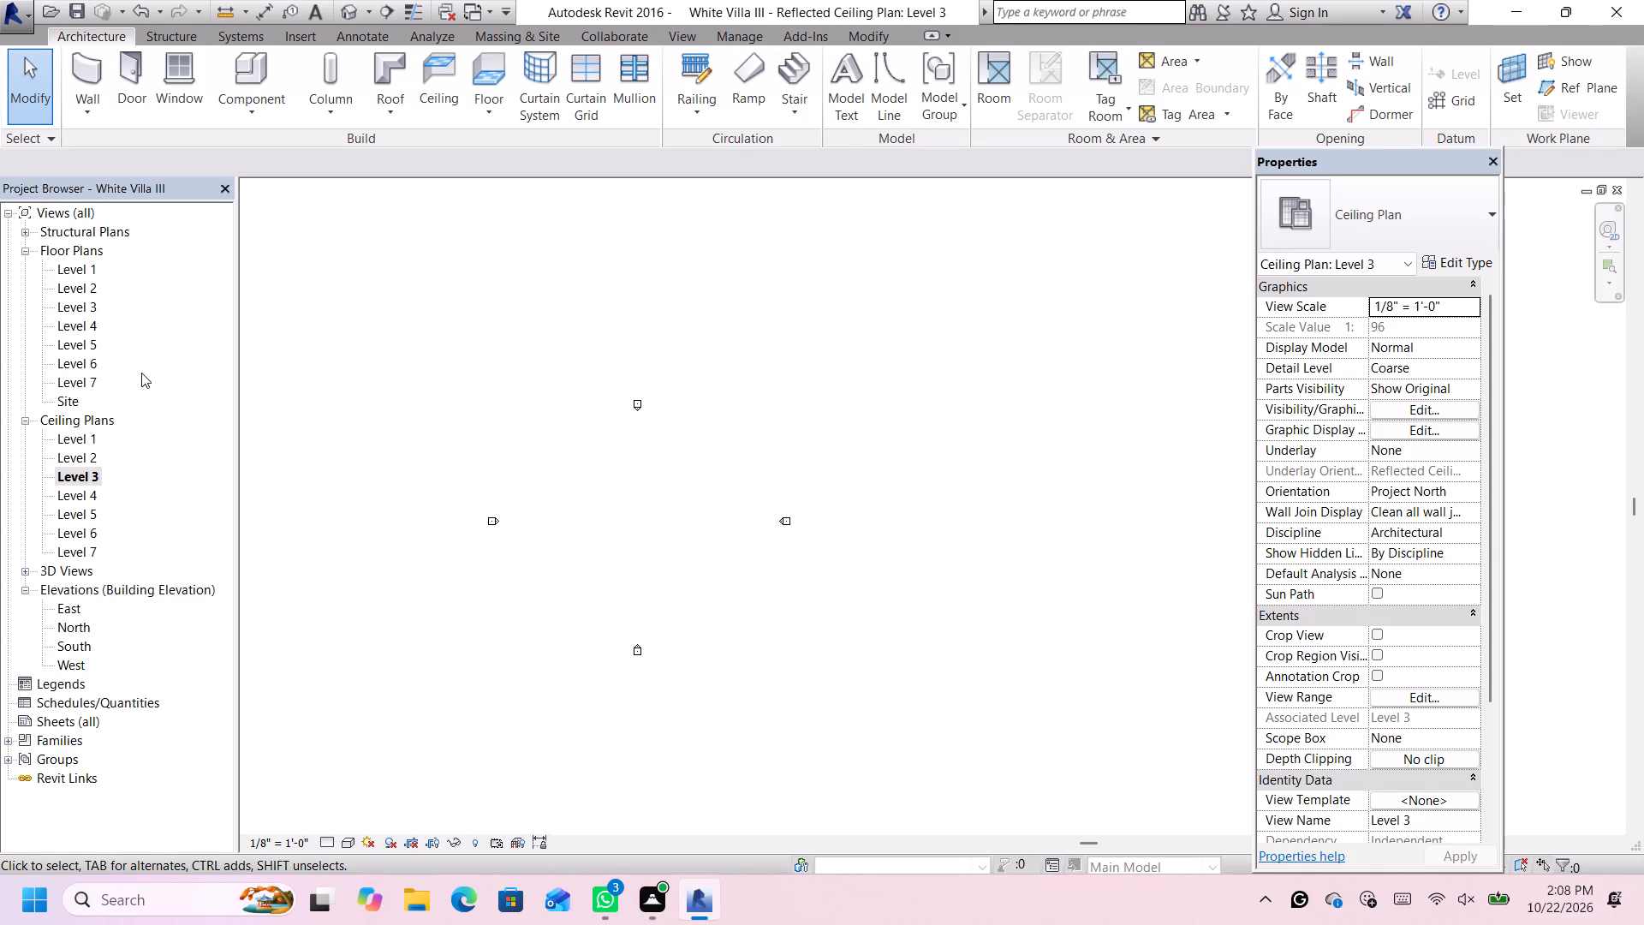
left_click(87, 72)
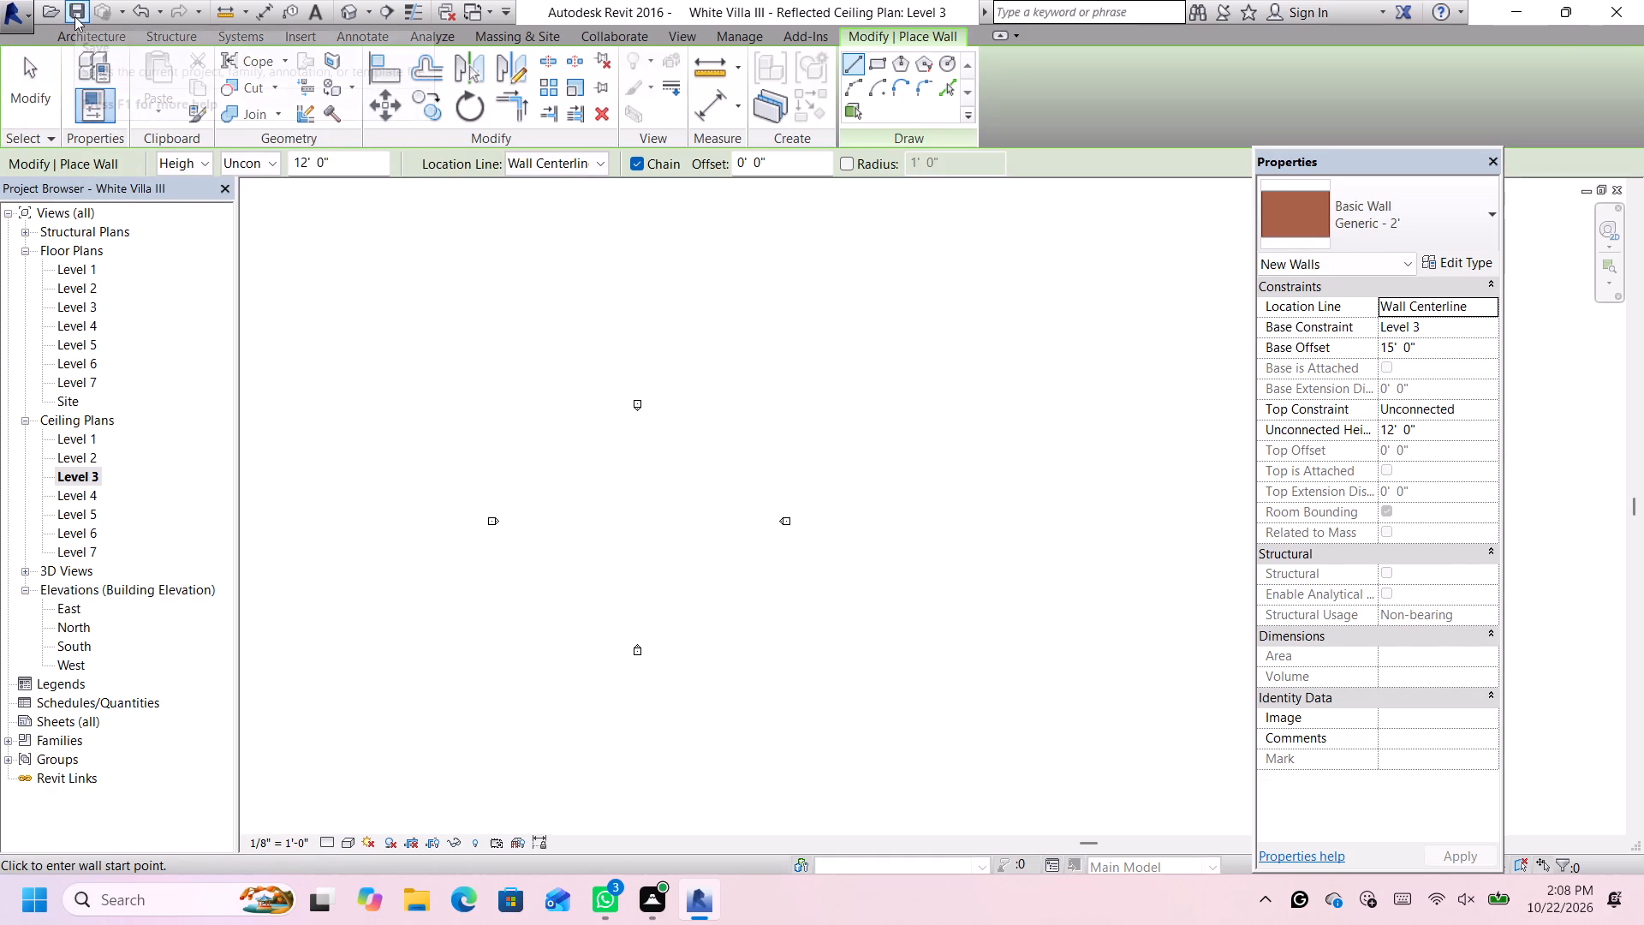
key("Escape")
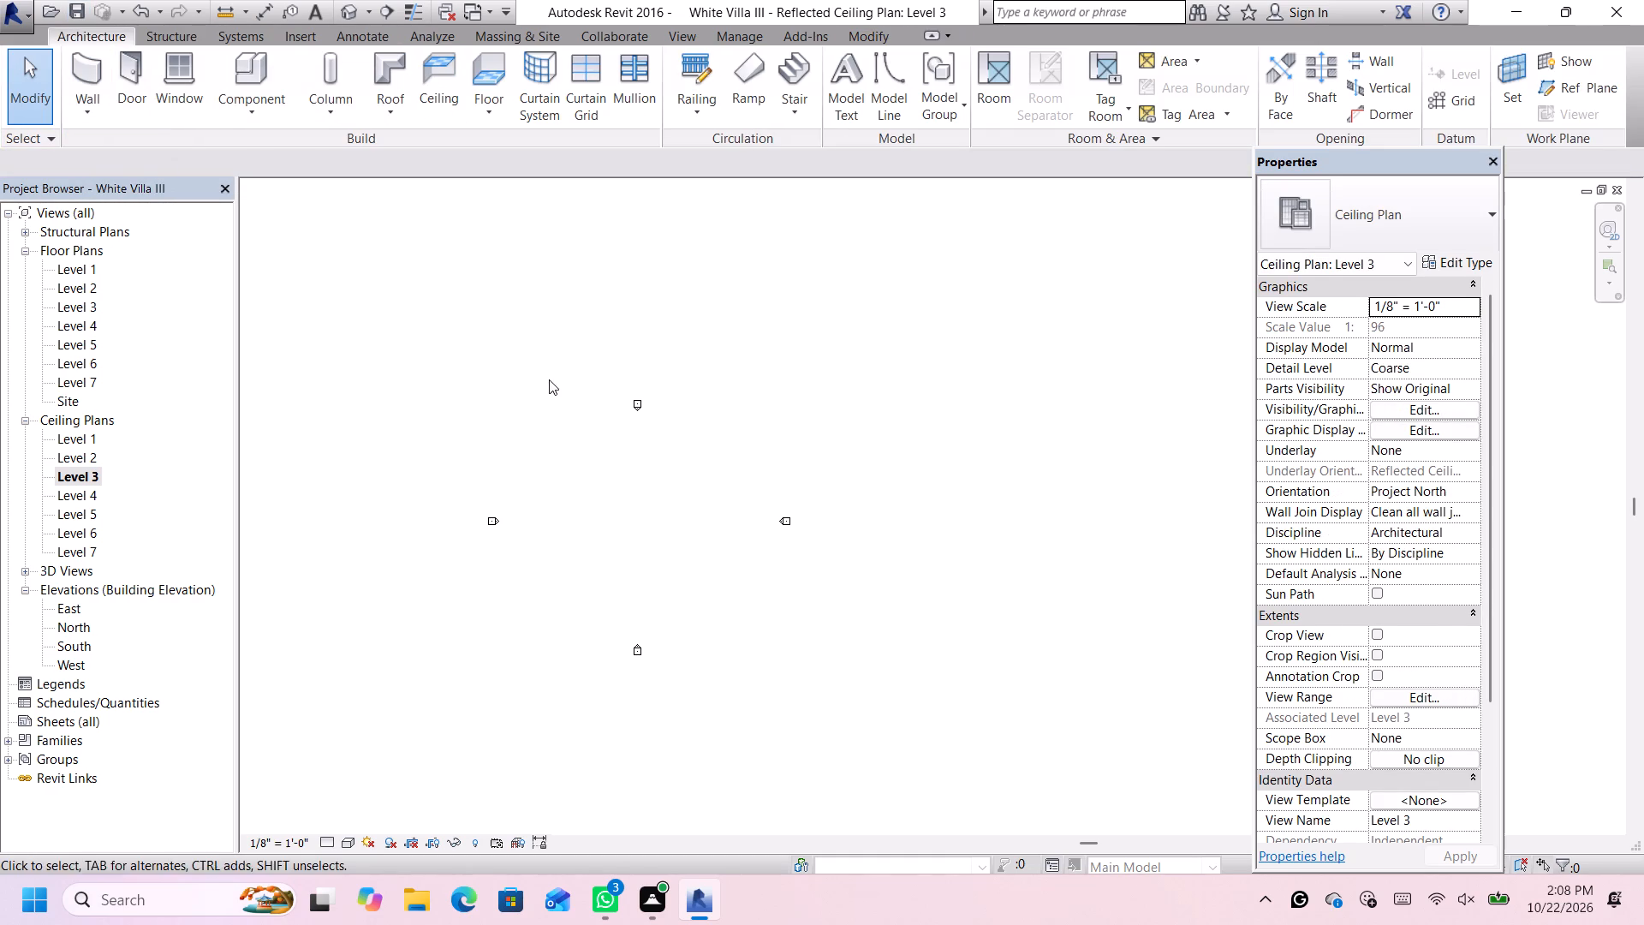
double_click(80, 449)
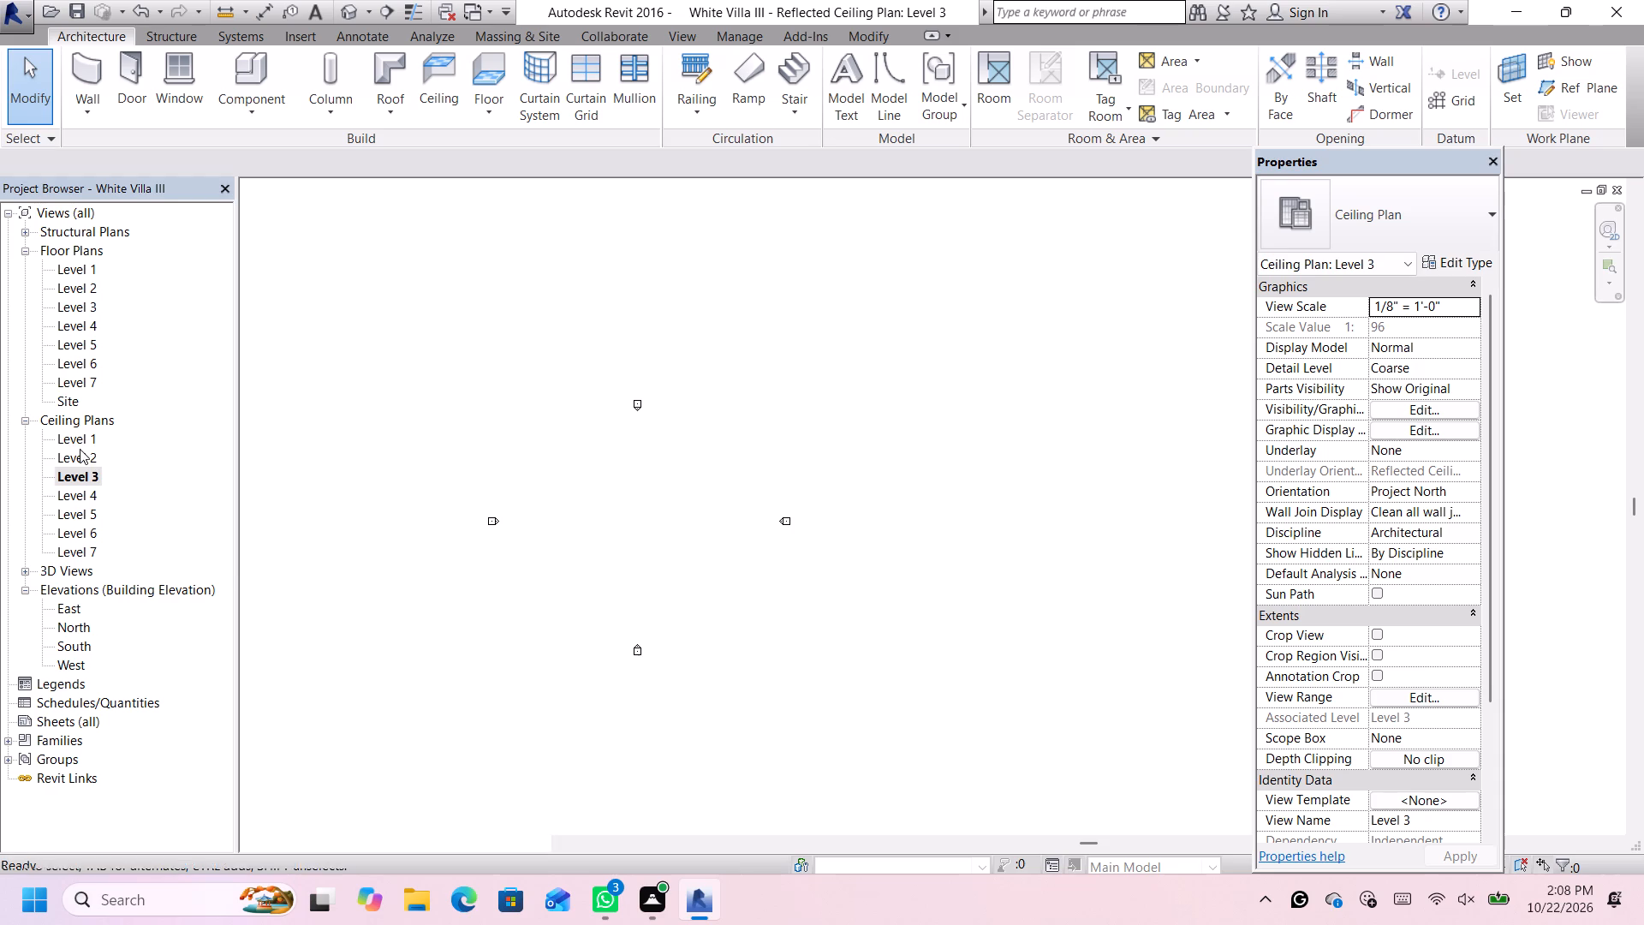
scroll(589, 471, "up", 3)
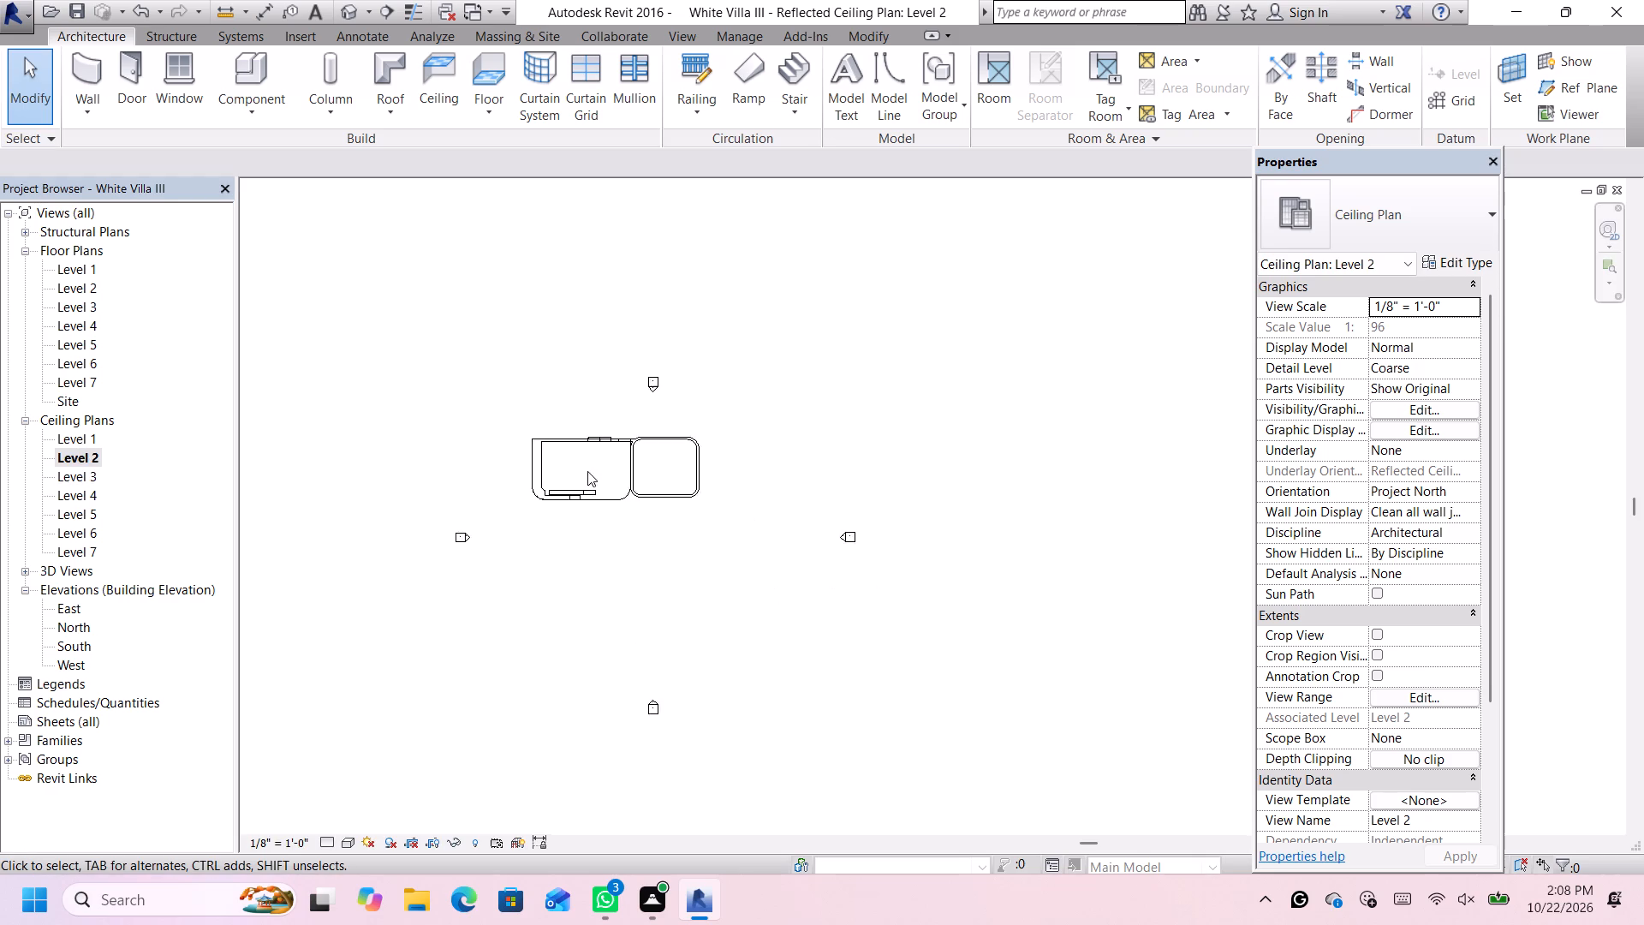
scroll(587, 471, "up", 6)
scroll(587, 471, "down", 2)
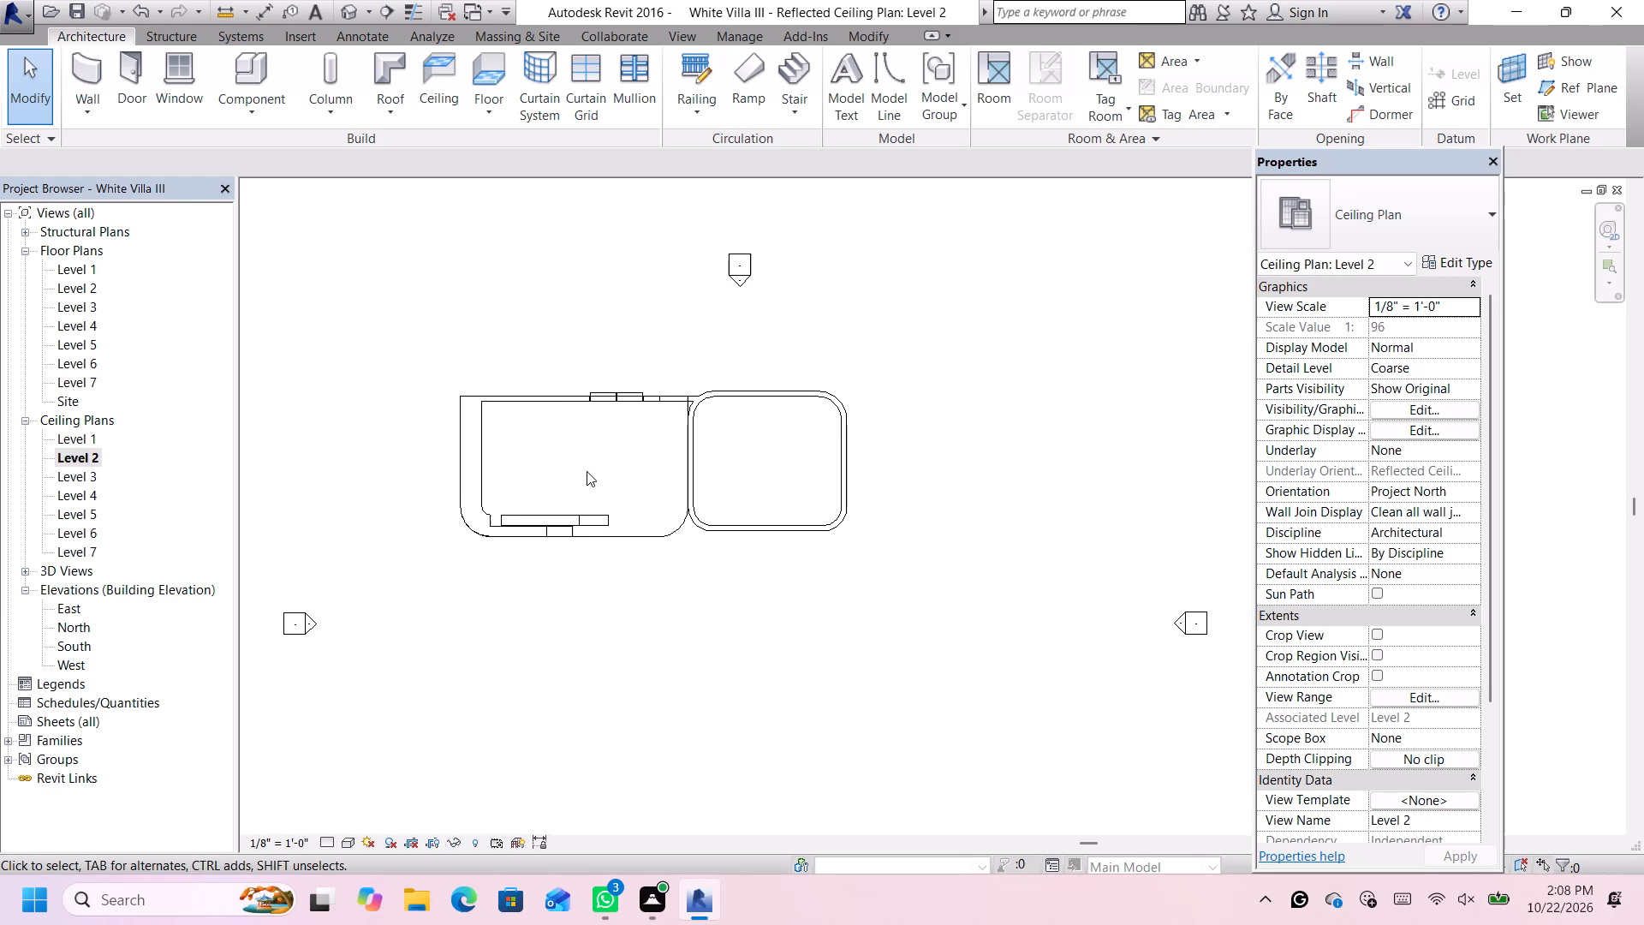
scroll(60, 288, "up", 3)
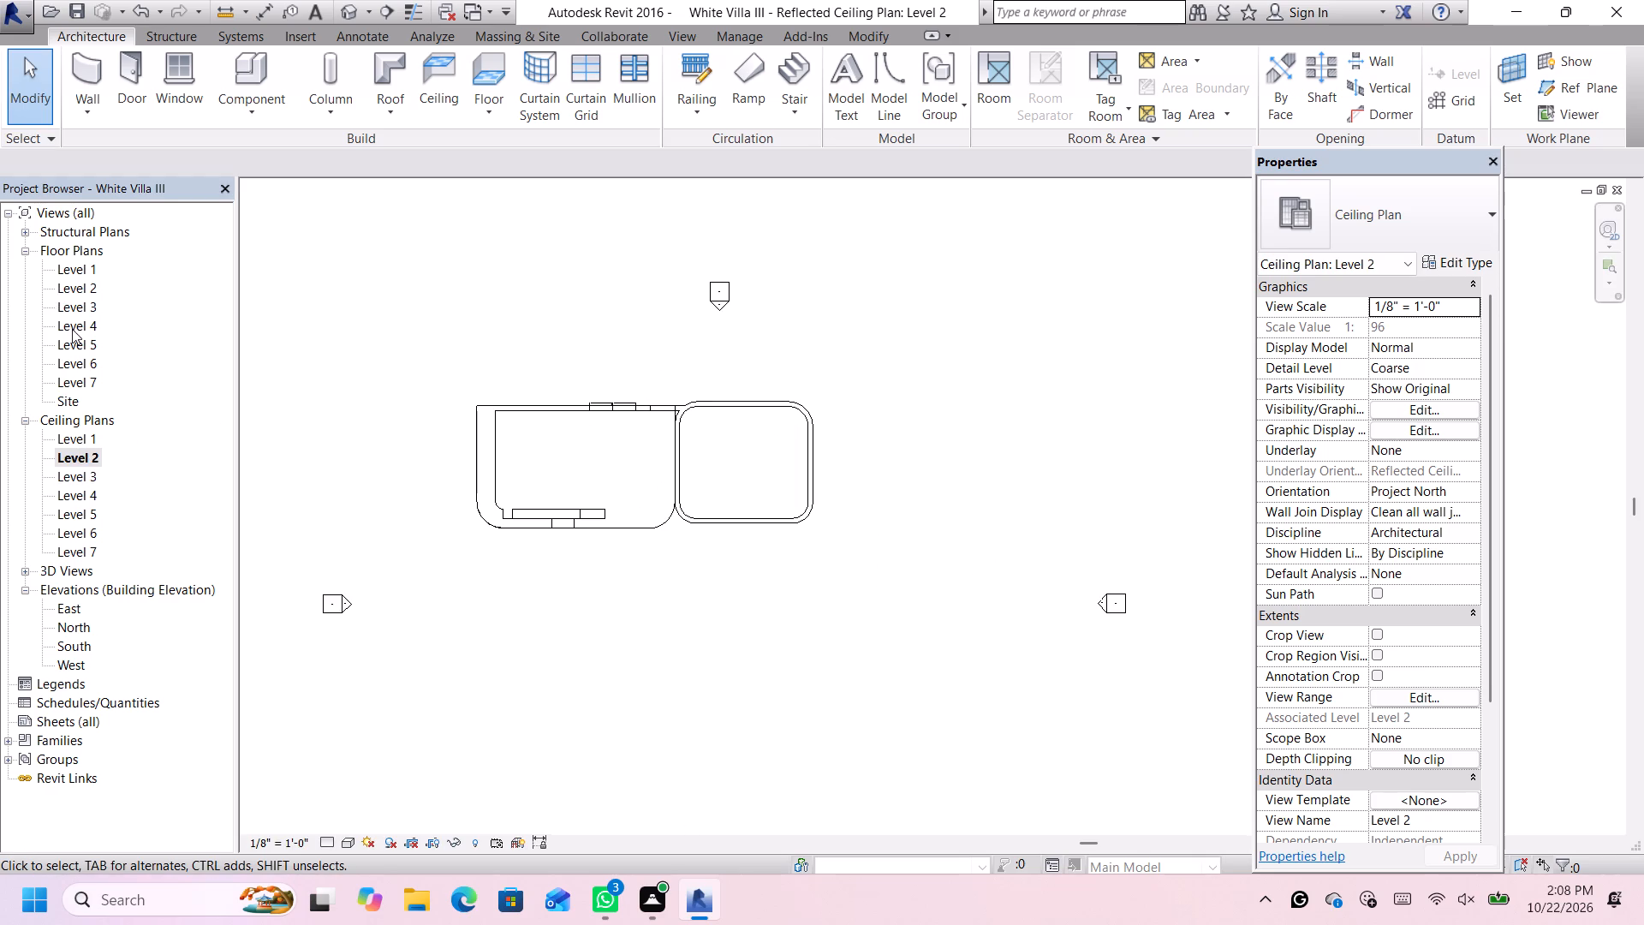
scroll(72, 329, "up", 1)
Open the Level 3 floor plan.
double_click(81, 307)
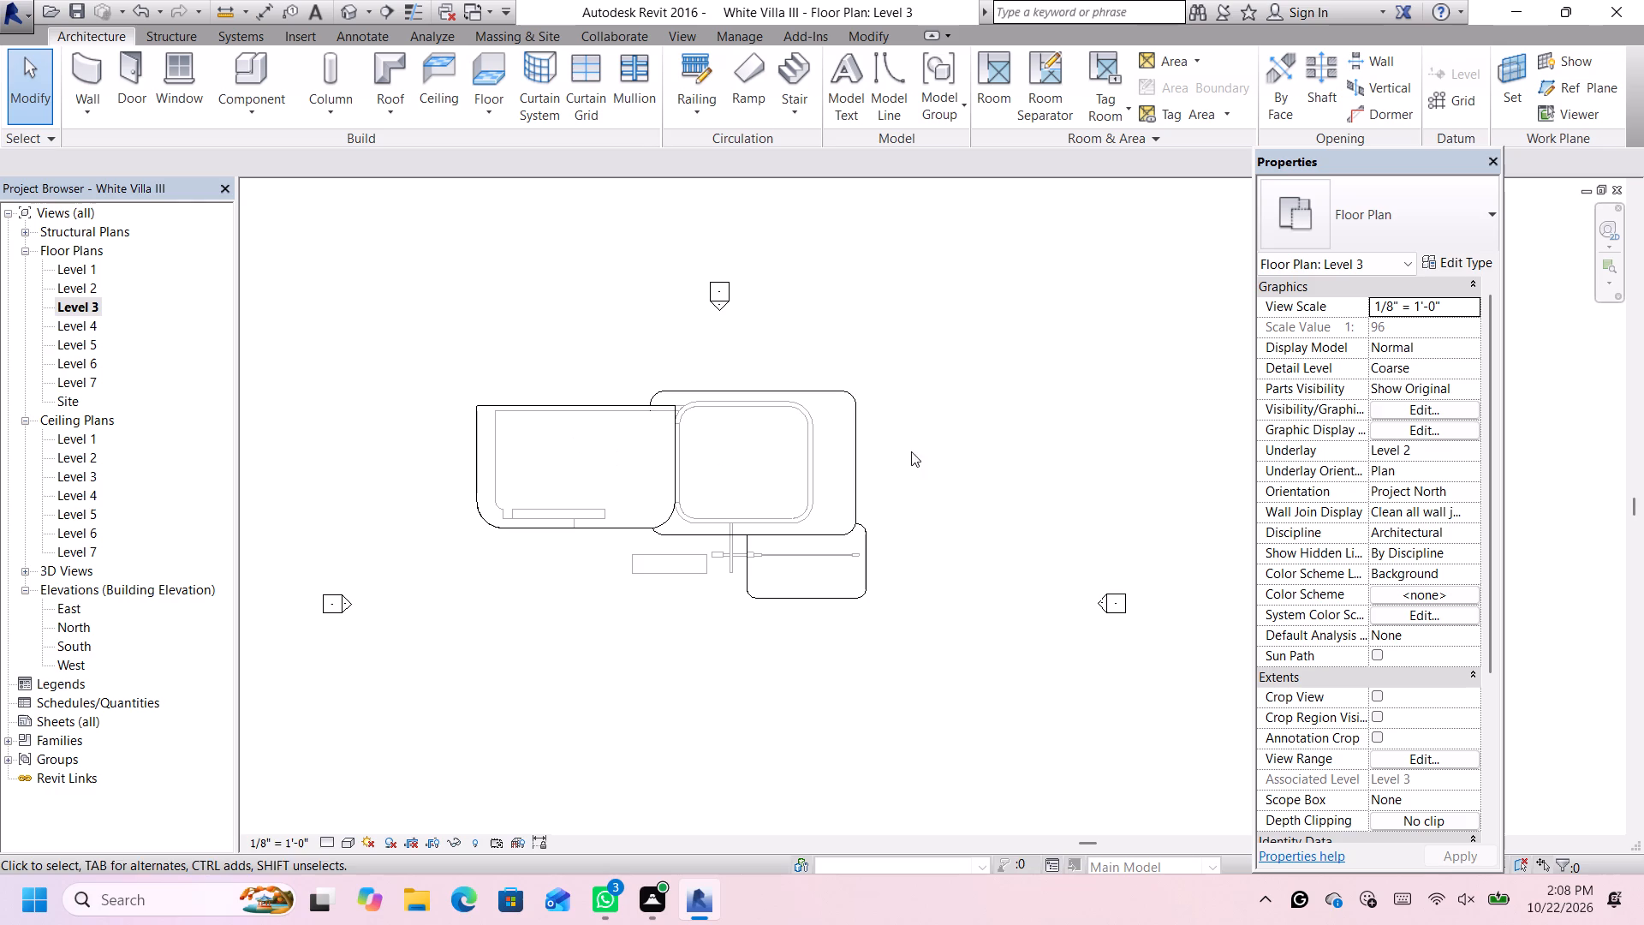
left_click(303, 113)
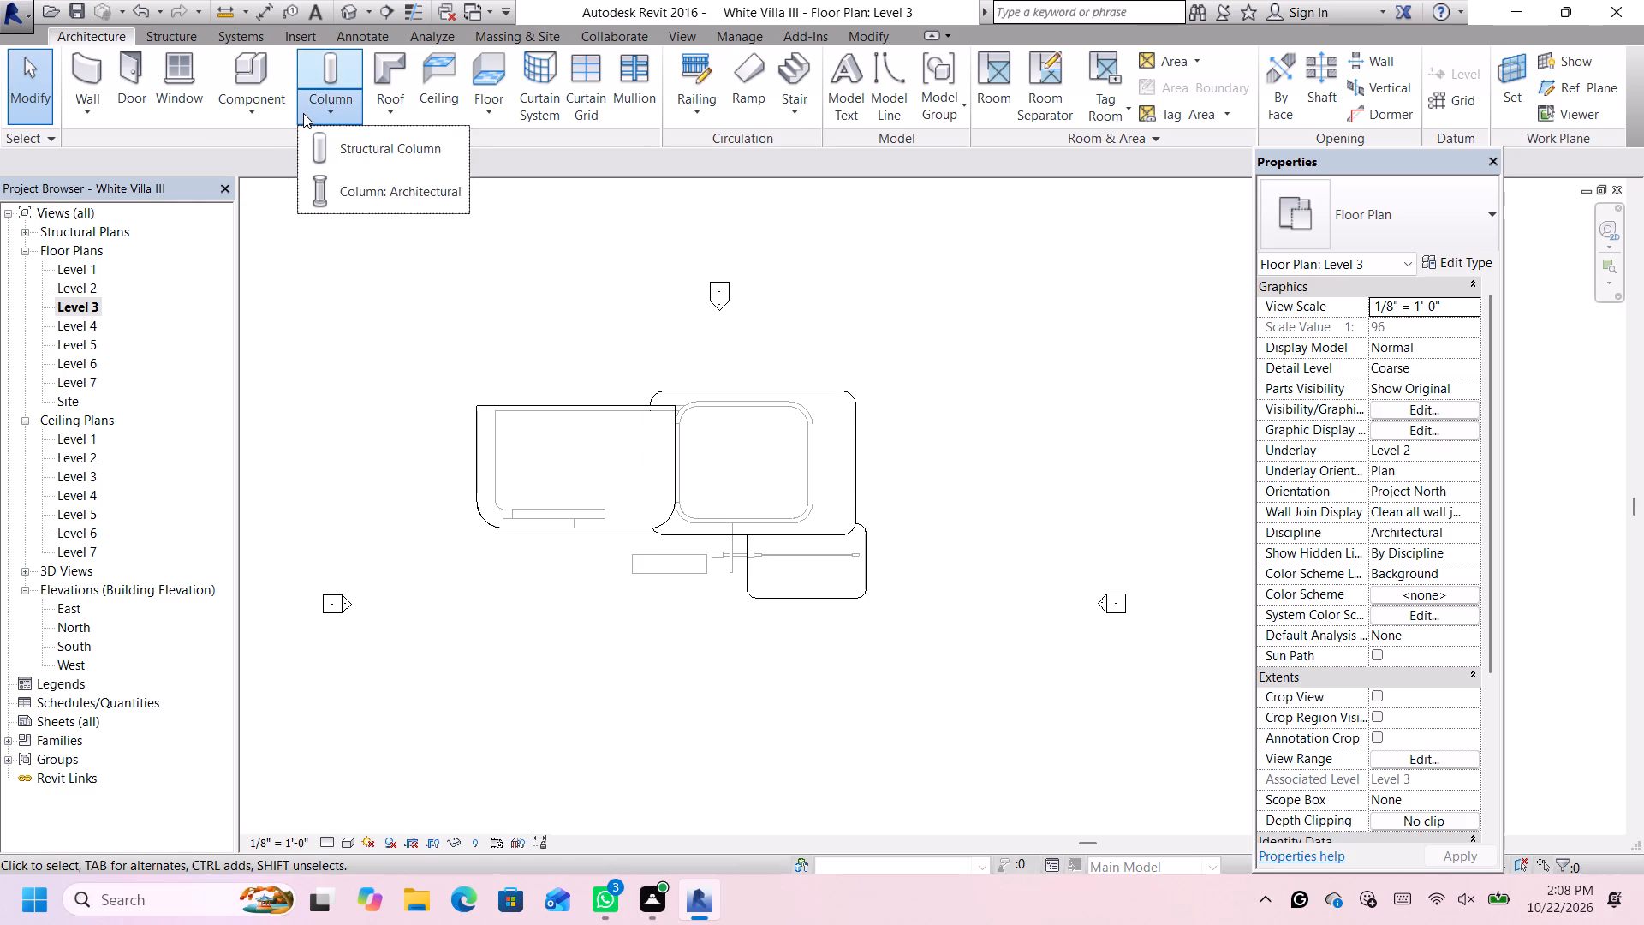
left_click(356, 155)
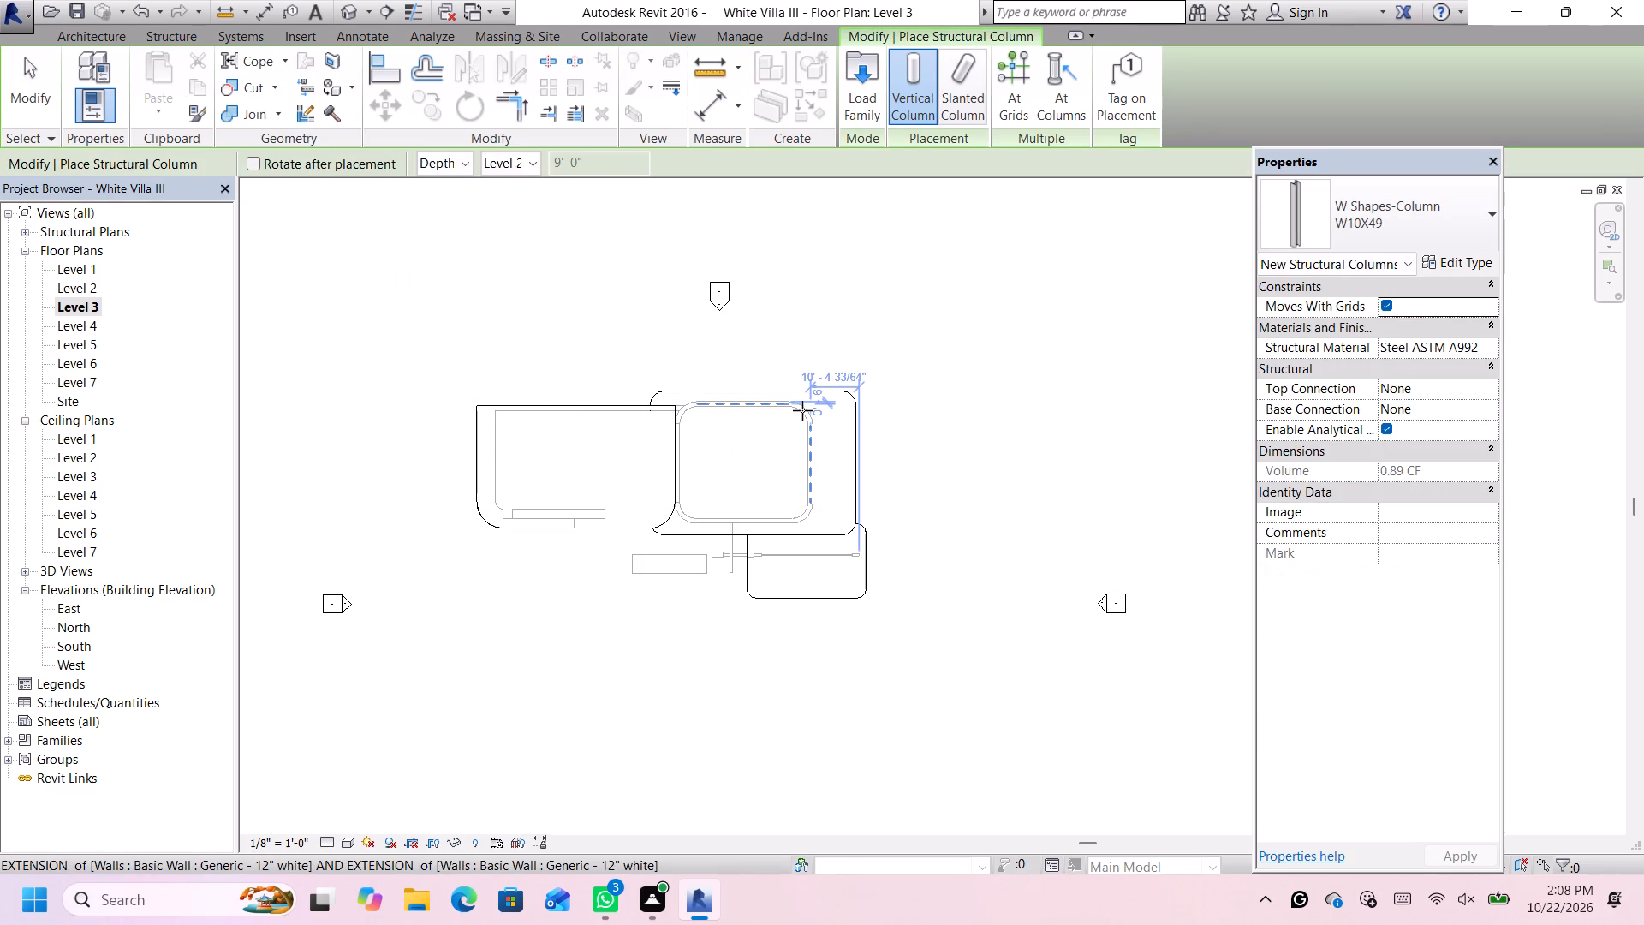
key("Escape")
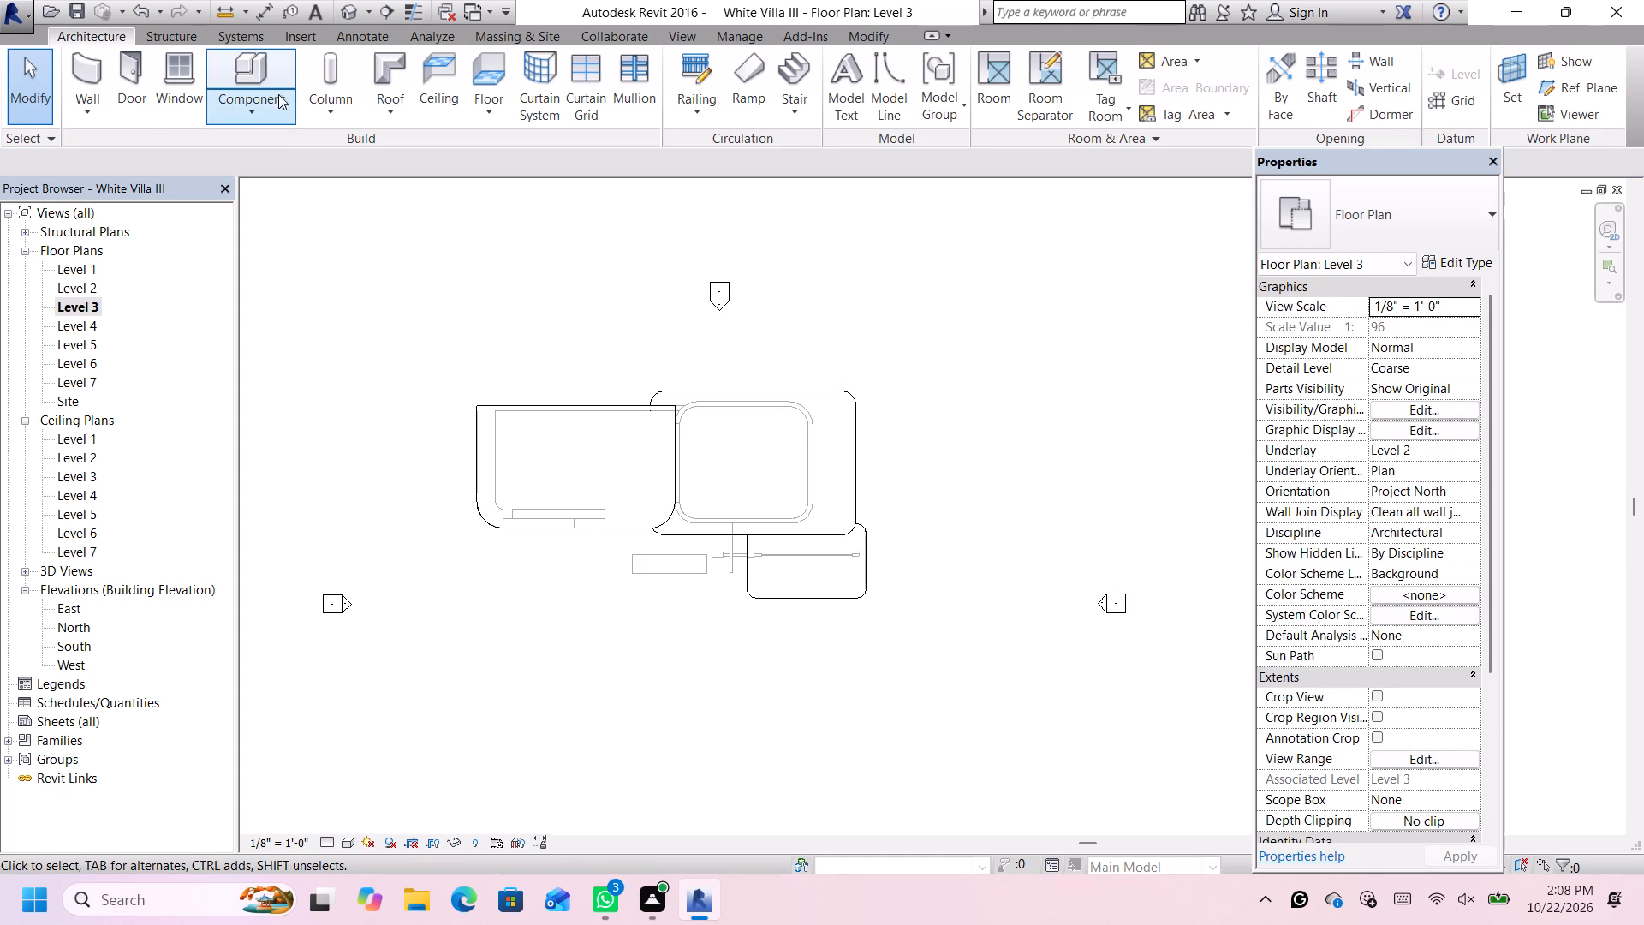
Place two 12" diameter round architectural columns on the western roof, about 33' and 16'-6" from its east edge.
left_click(325, 100)
left_click(356, 188)
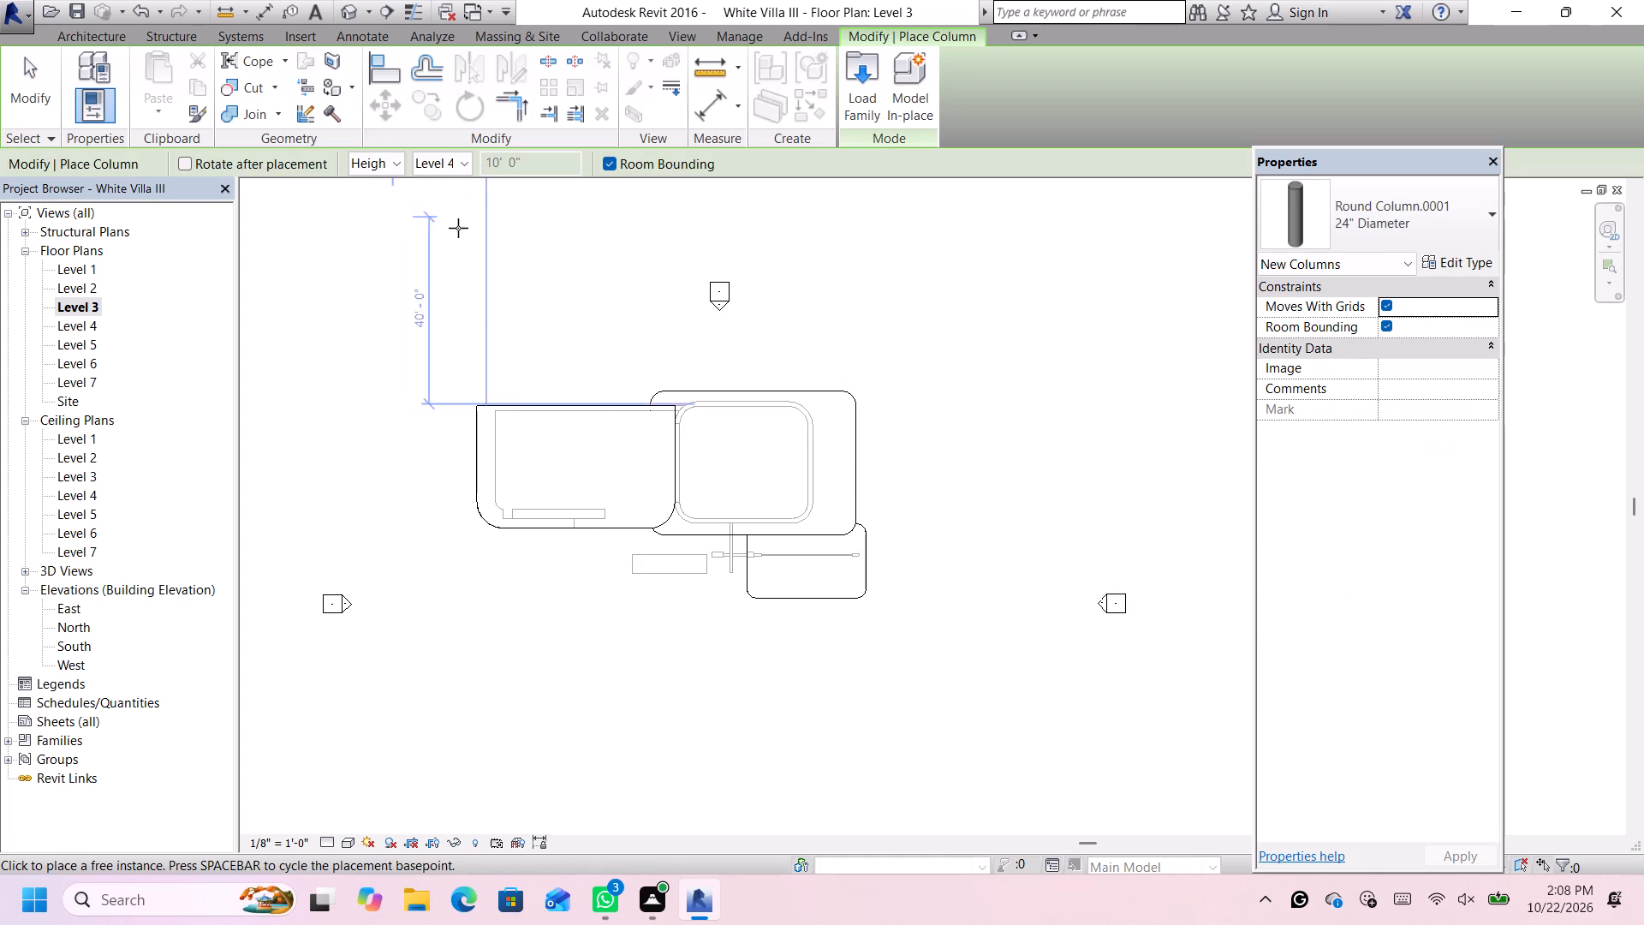
left_click(1366, 210)
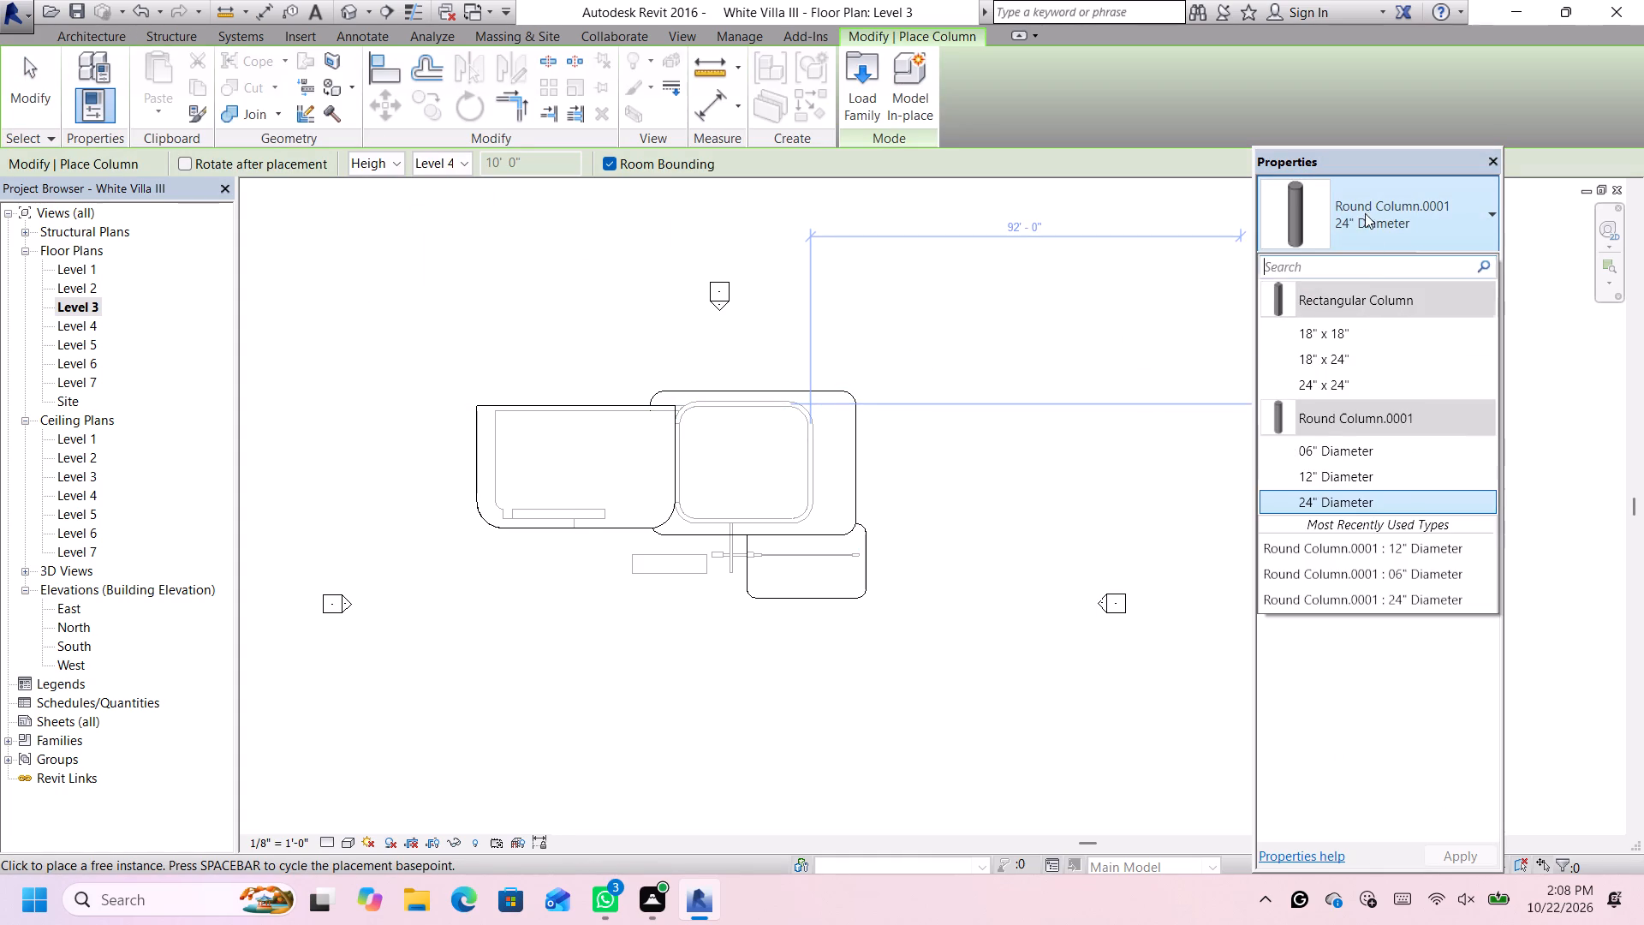
scroll(1311, 458, "up", 1)
left_click(1306, 478)
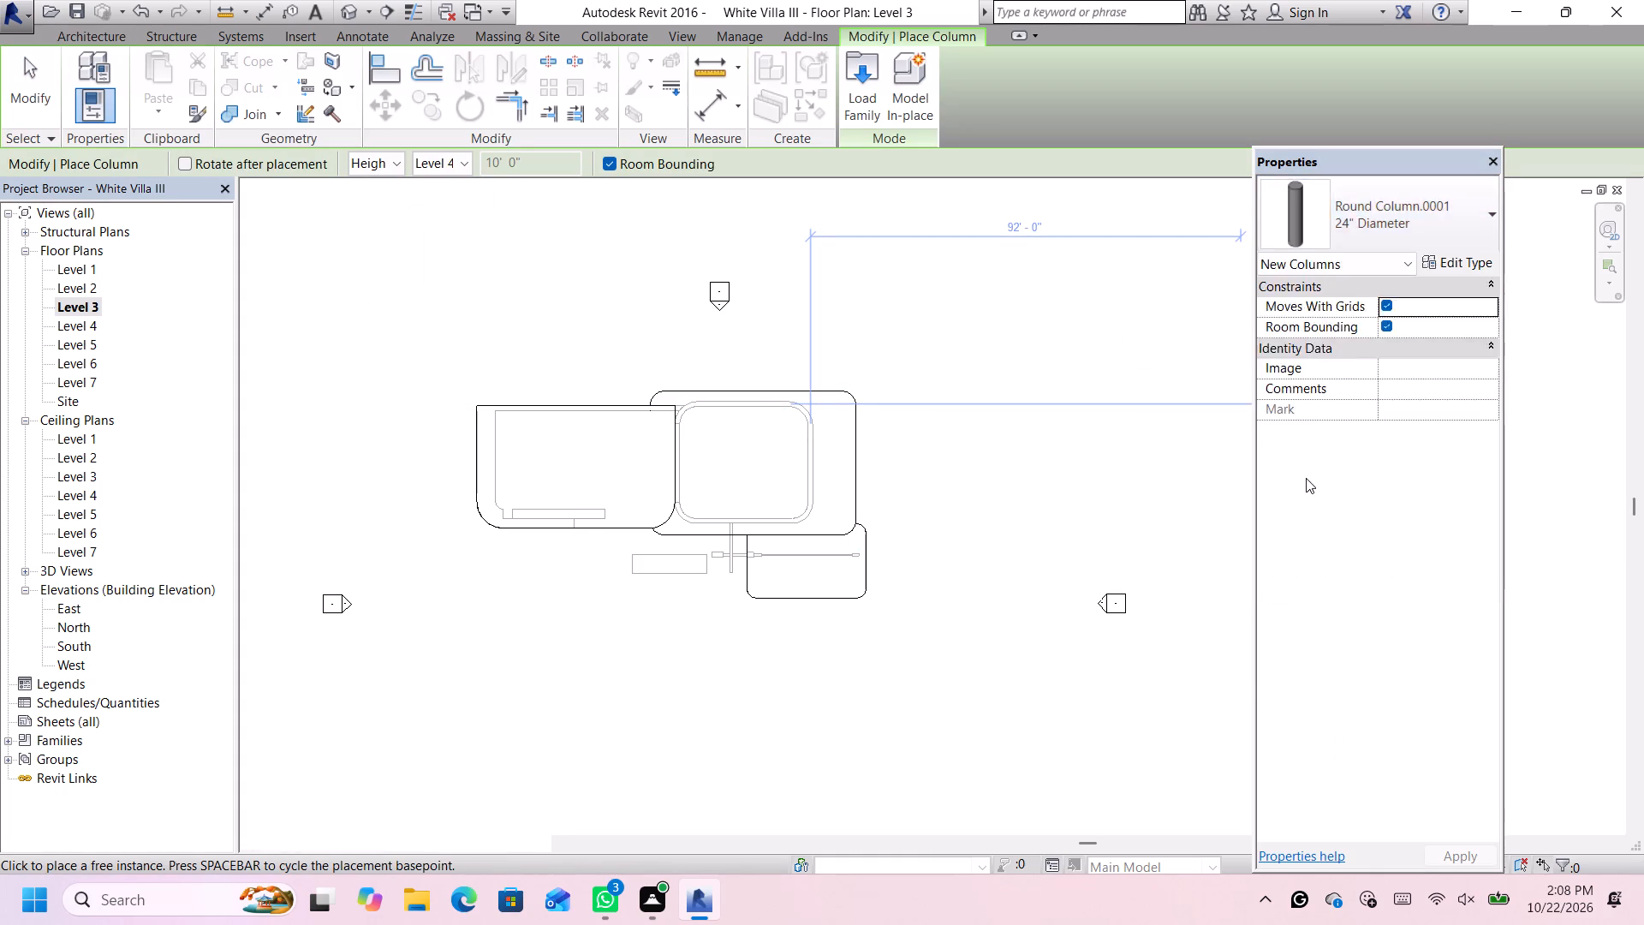
scroll(603, 486, "up", 3)
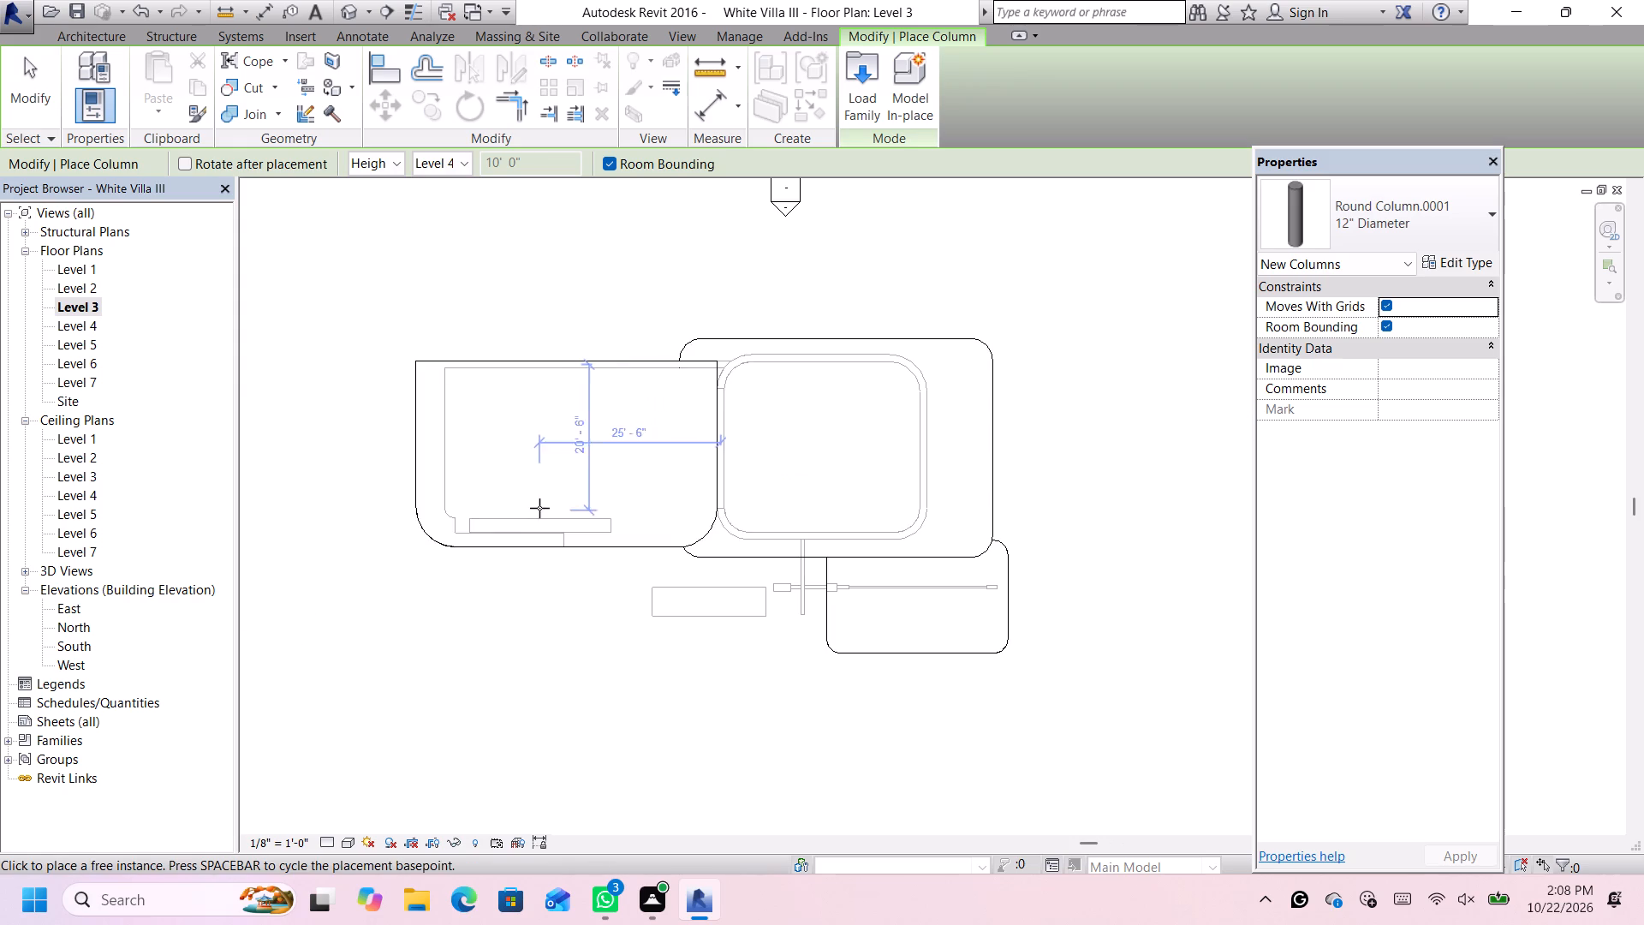
scroll(508, 488, "up", 6)
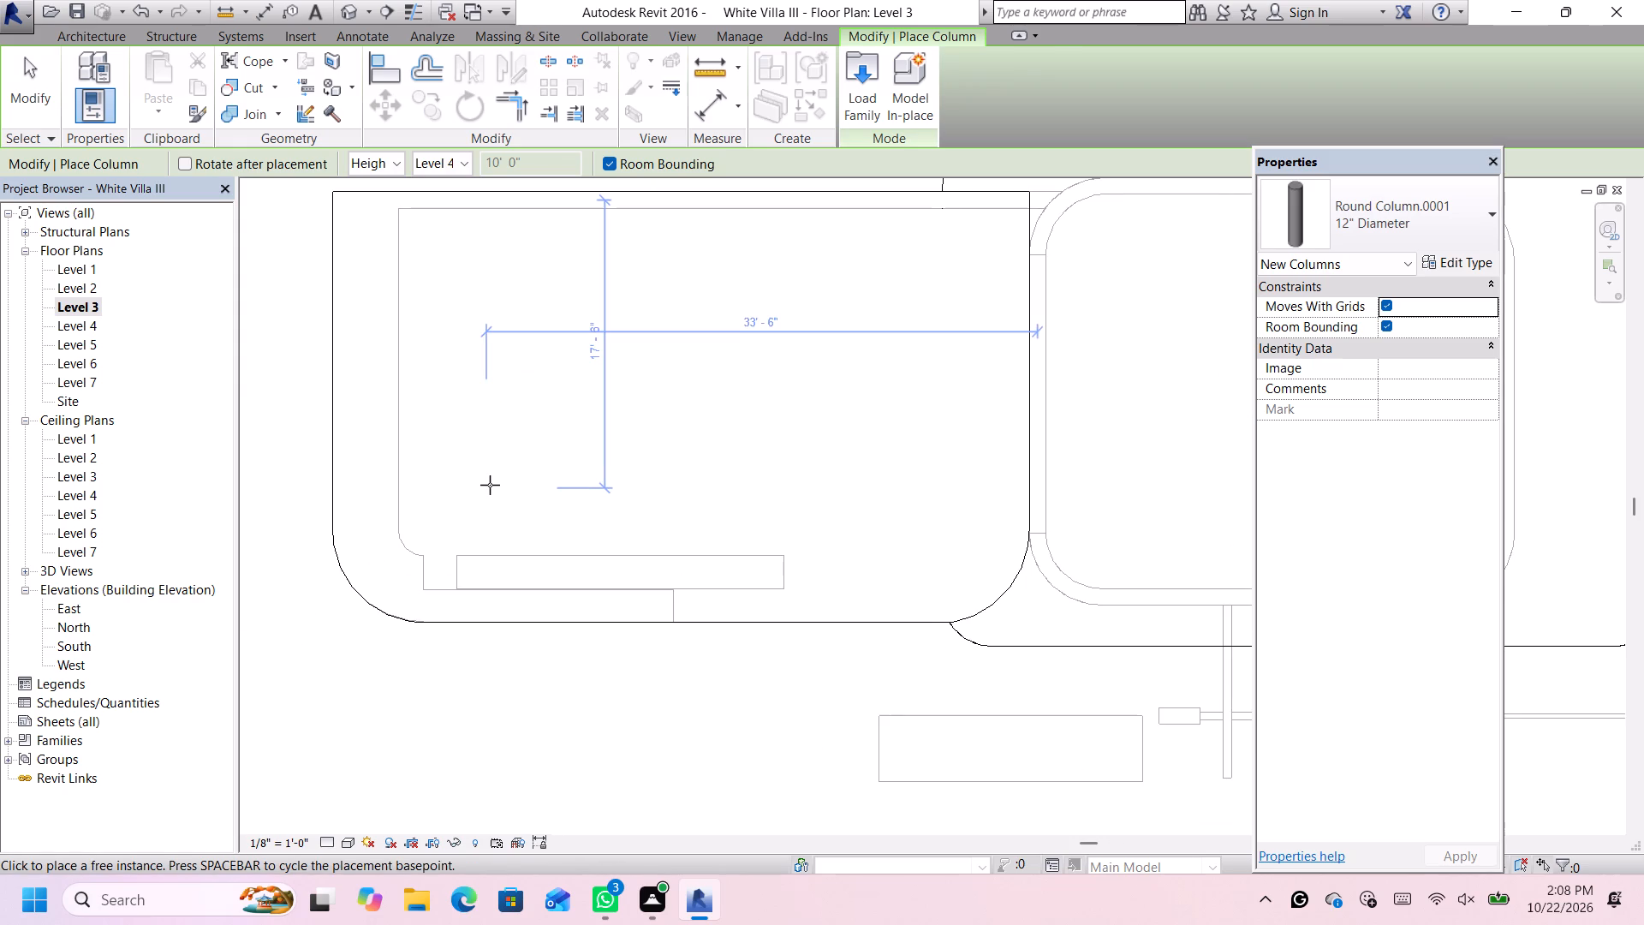
left_click(491, 485)
scroll(584, 494, "down", 4)
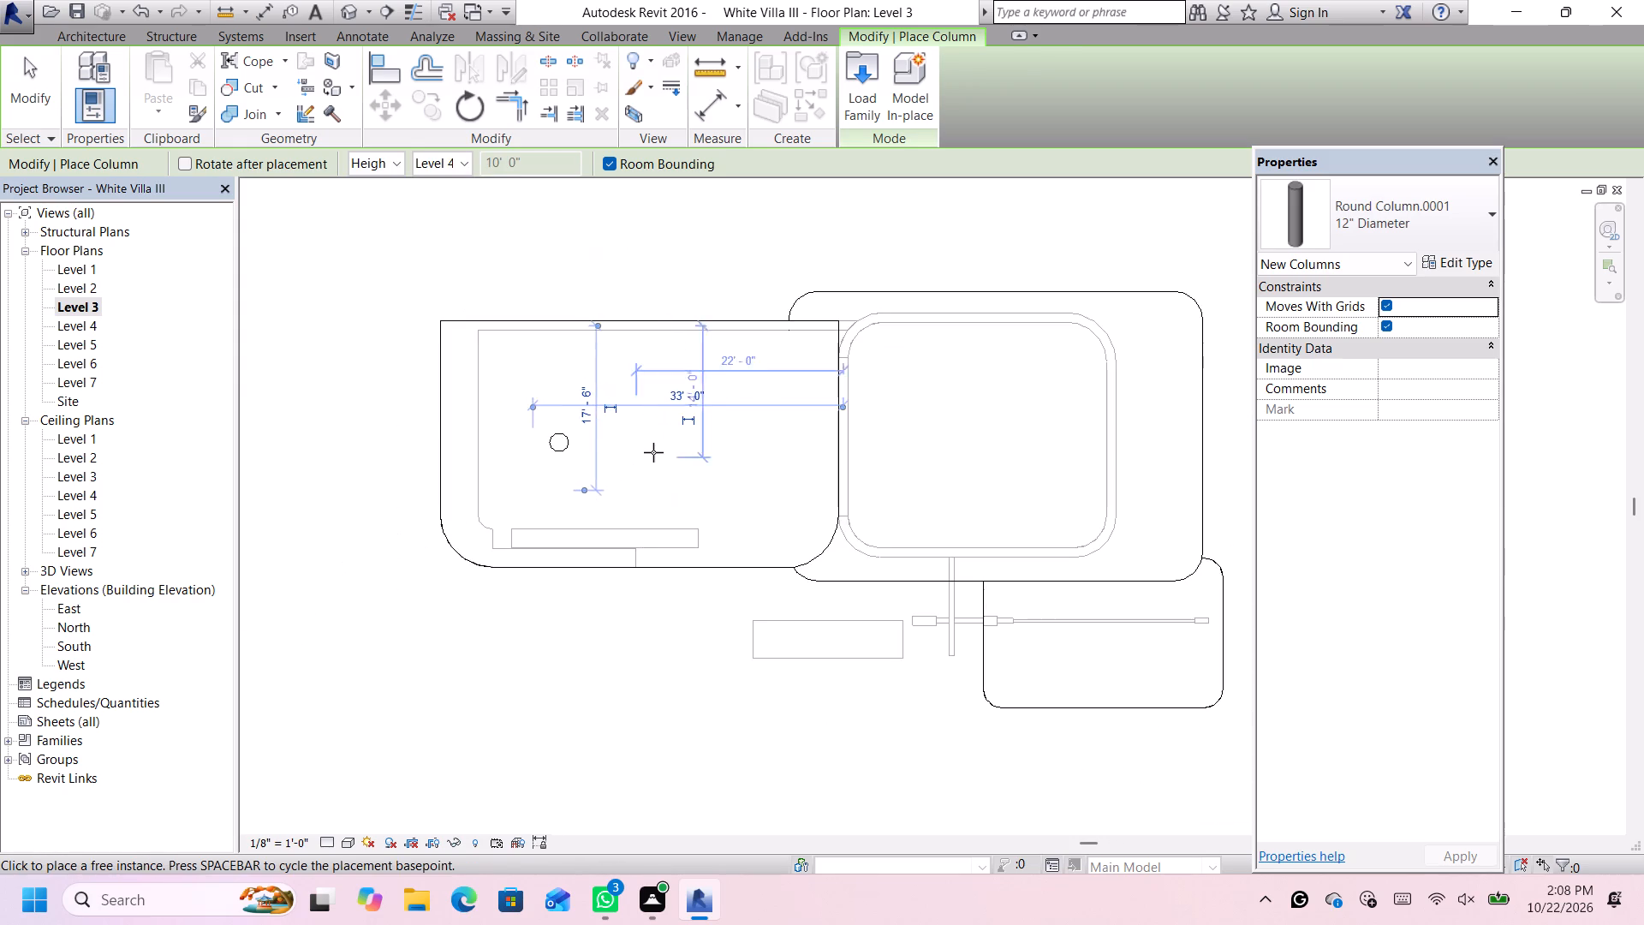
scroll(653, 451, "up", 4)
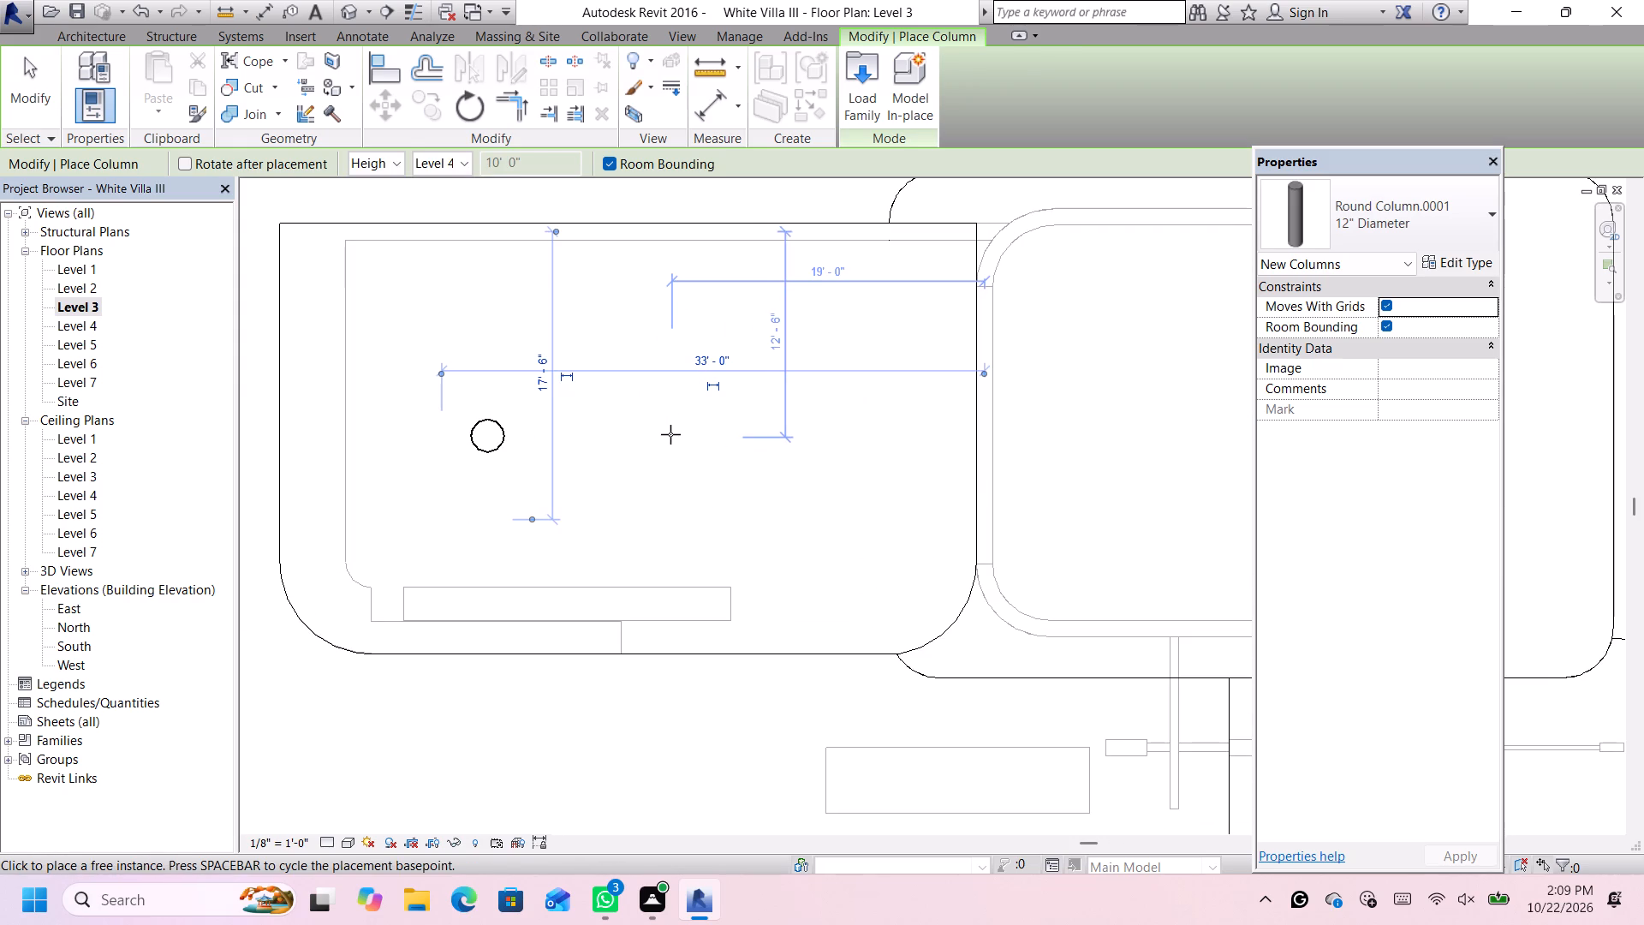
scroll(670, 434, "down", 4)
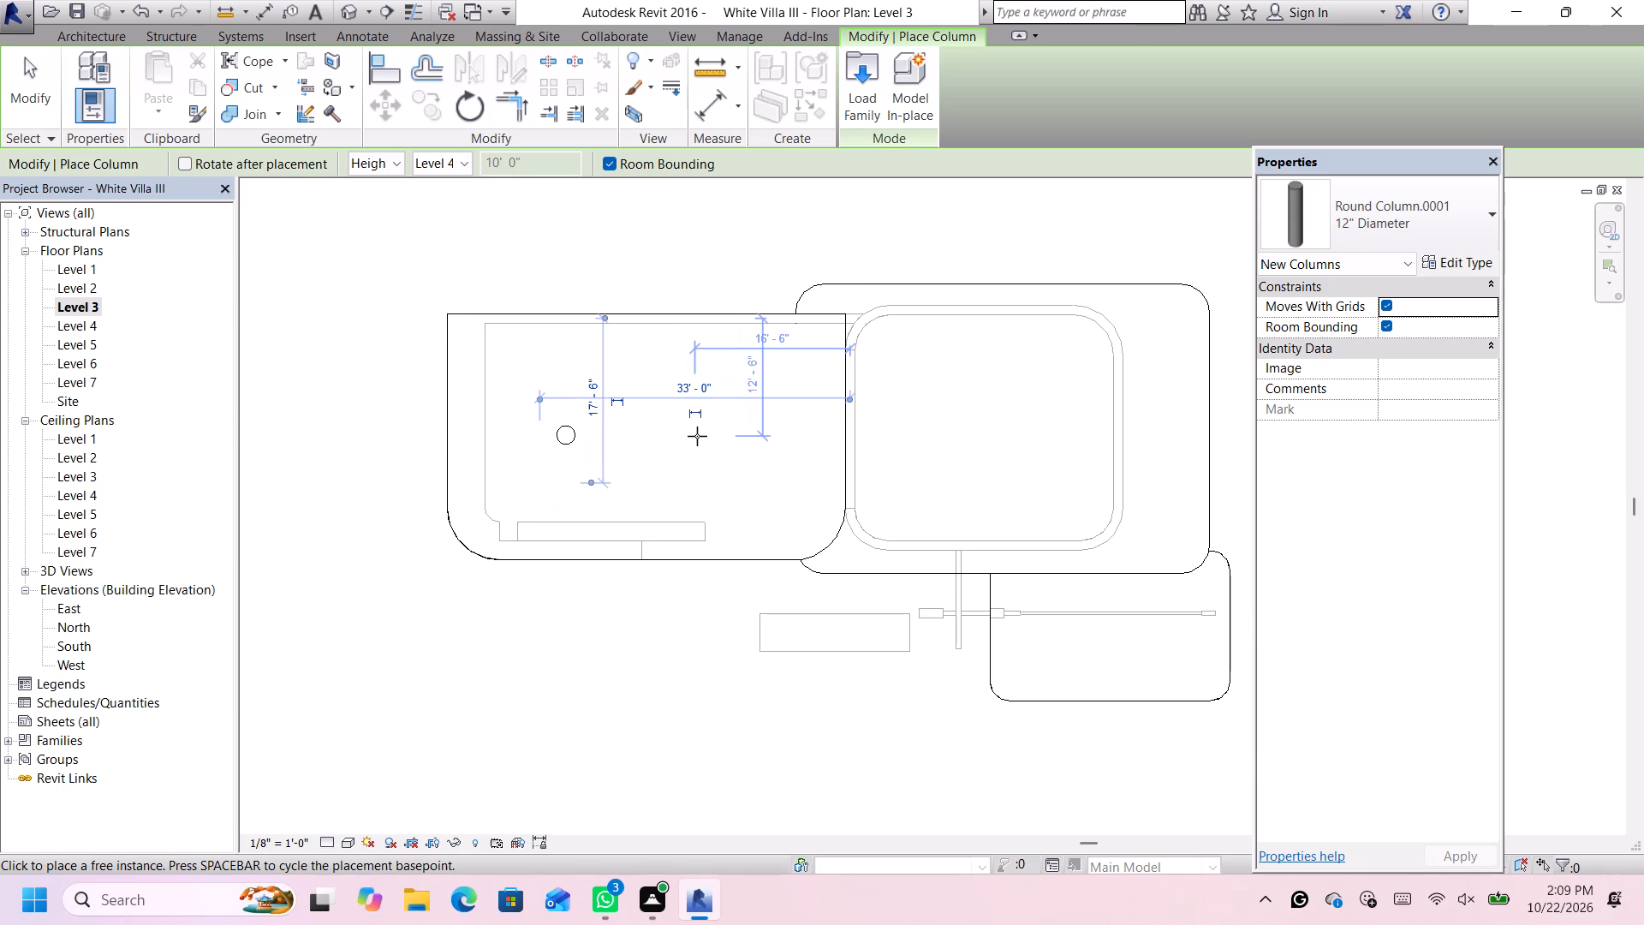
left_click(697, 436)
scroll(694, 464, "up", 2)
key("Escape")
key("Escape")
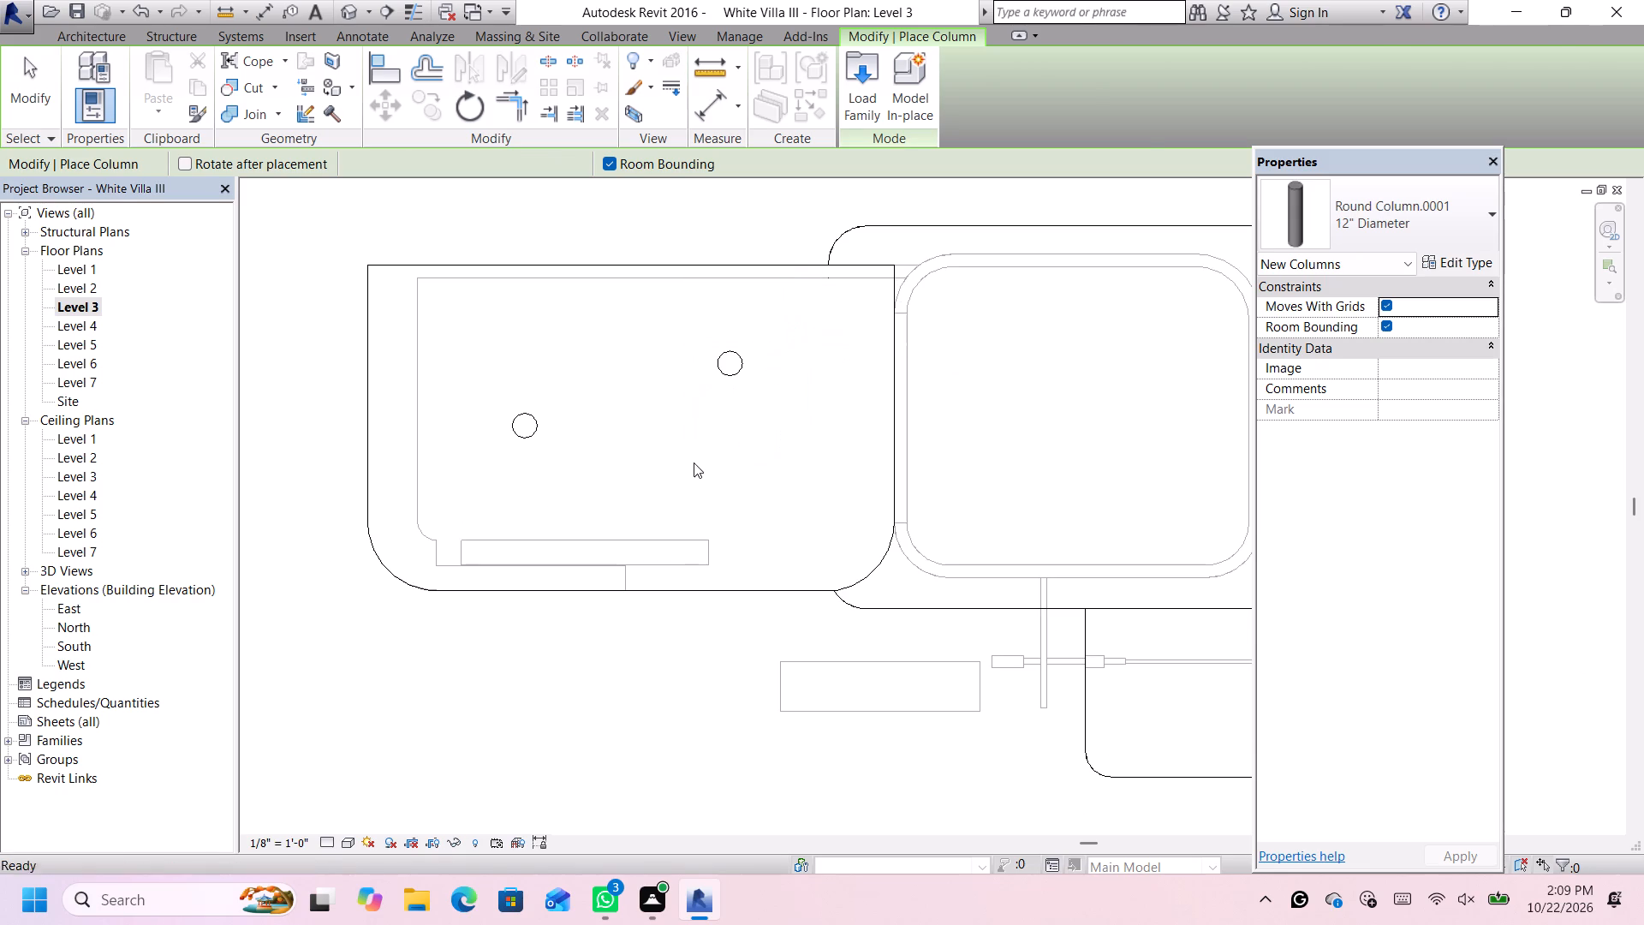
In the 3D view, set the base offset of the western round column on the roof above the arch to 4'.
left_click(531, 433)
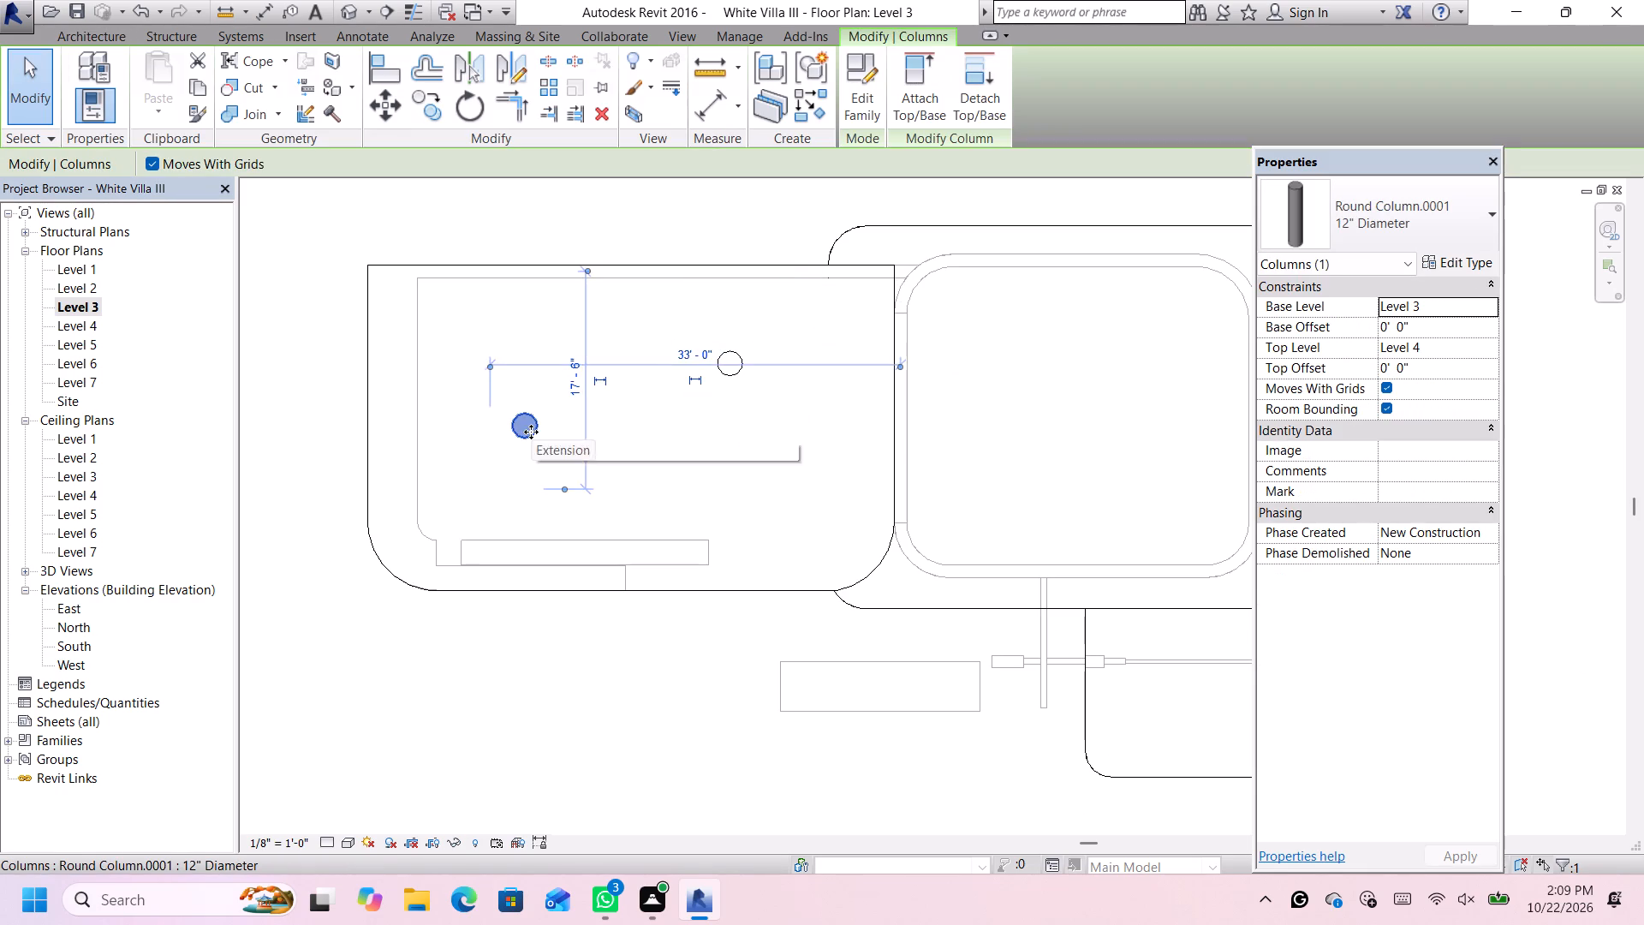
scroll(531, 433, "down", 6)
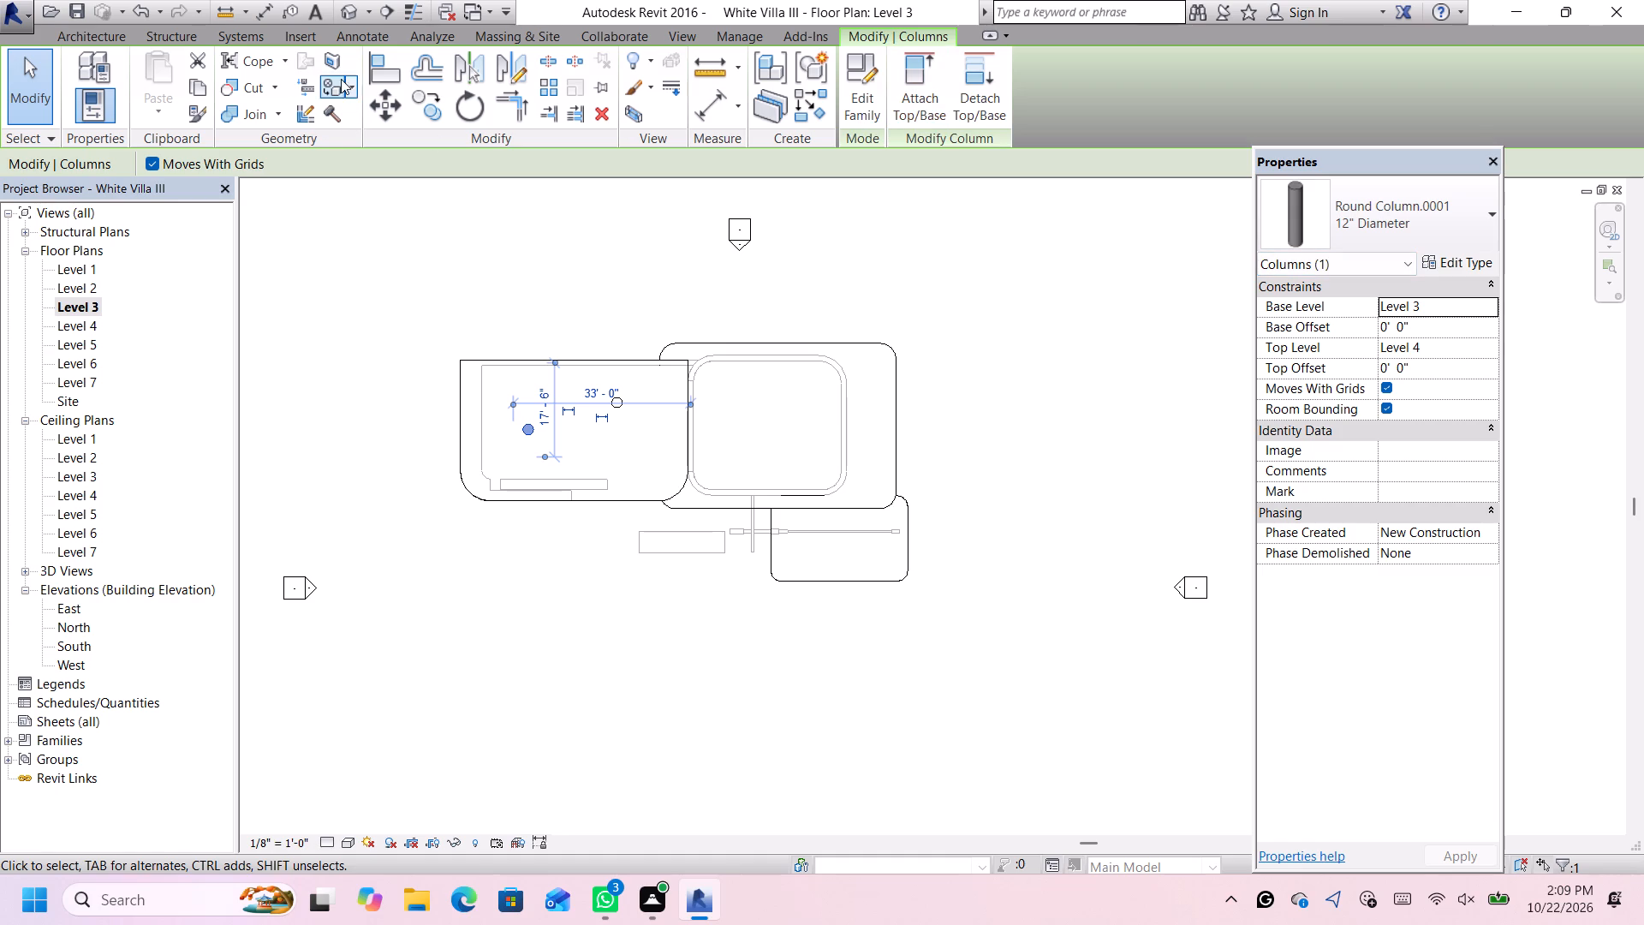
left_click(352, 1)
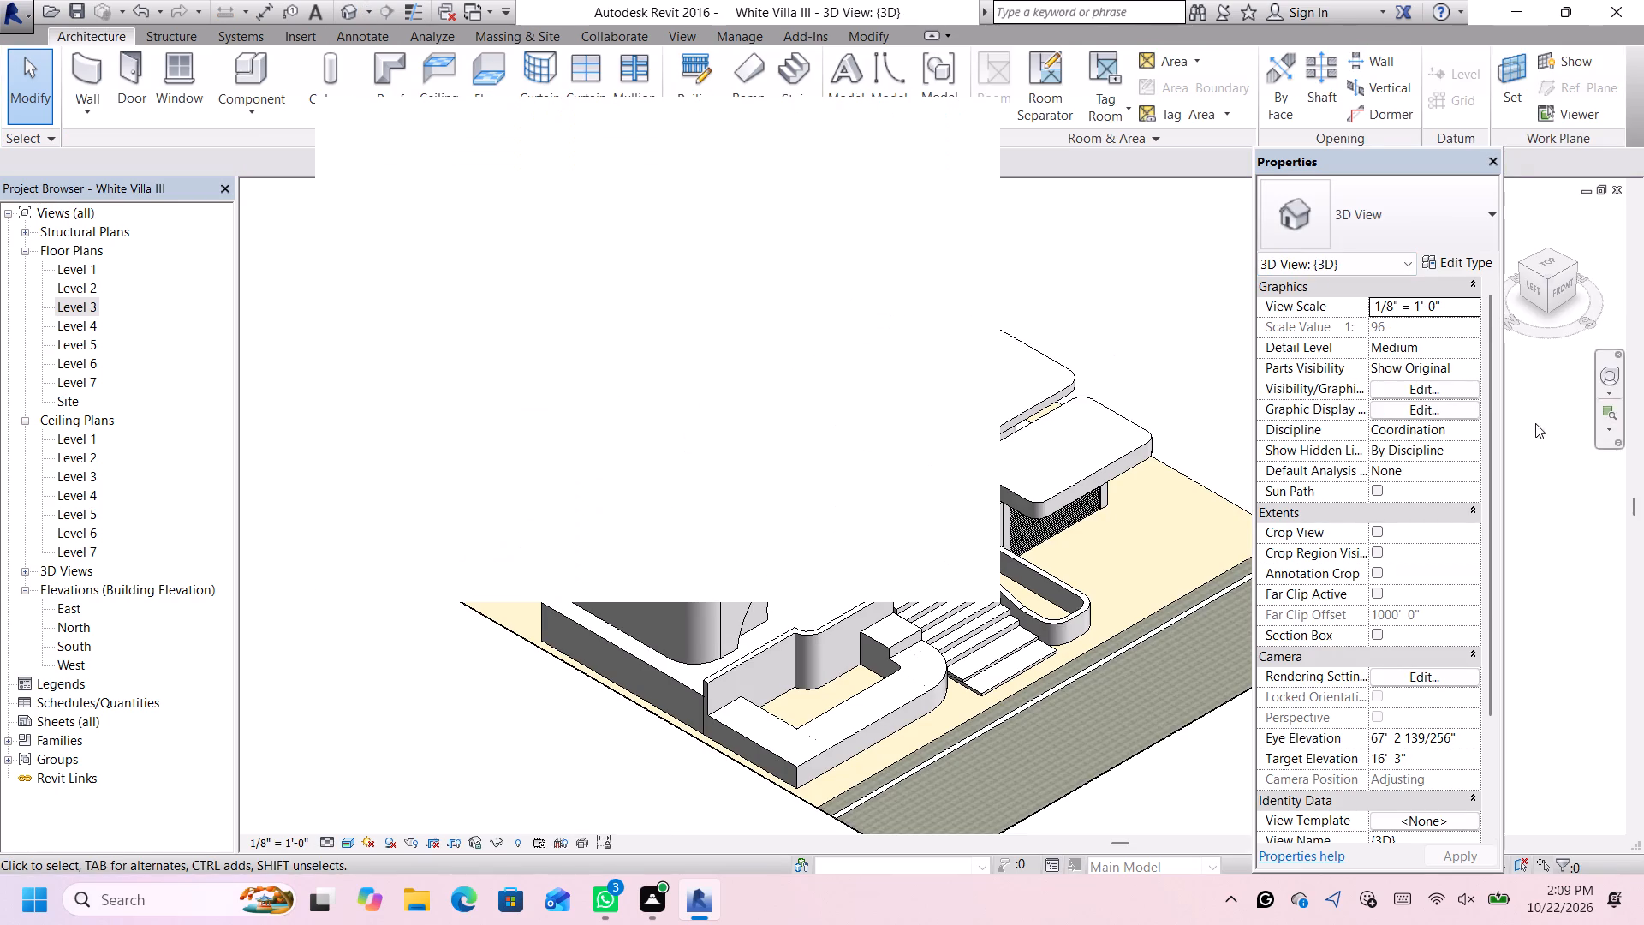
left_click(957, 117)
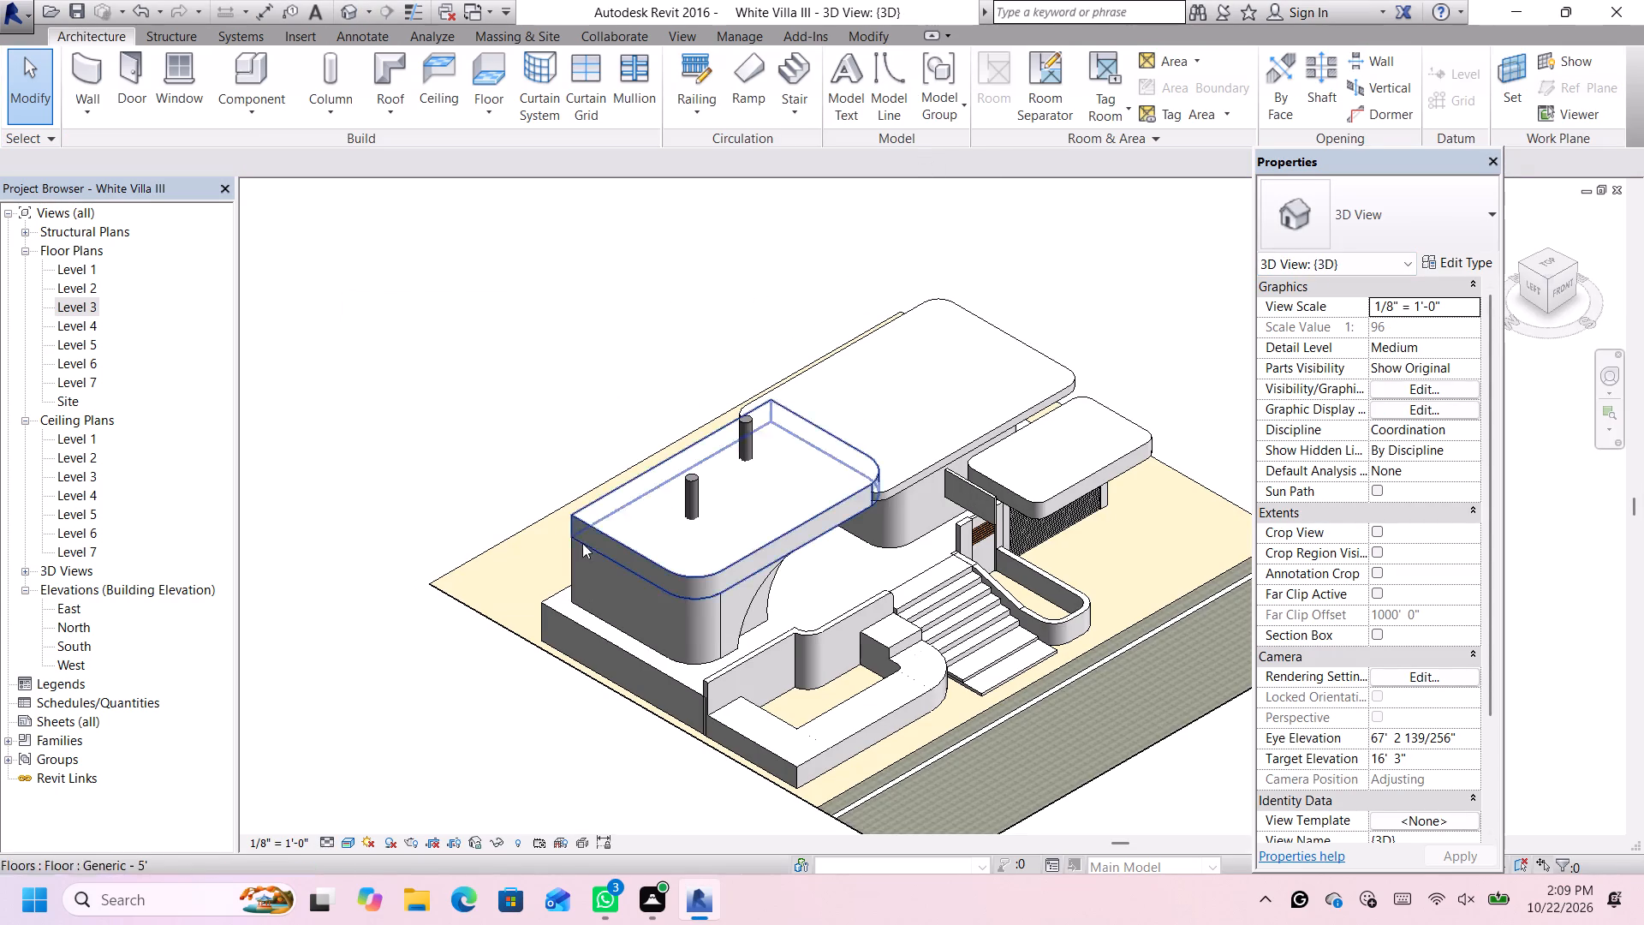
scroll(684, 577, "up", 5)
scroll(700, 467, "up", 2)
left_click(699, 417)
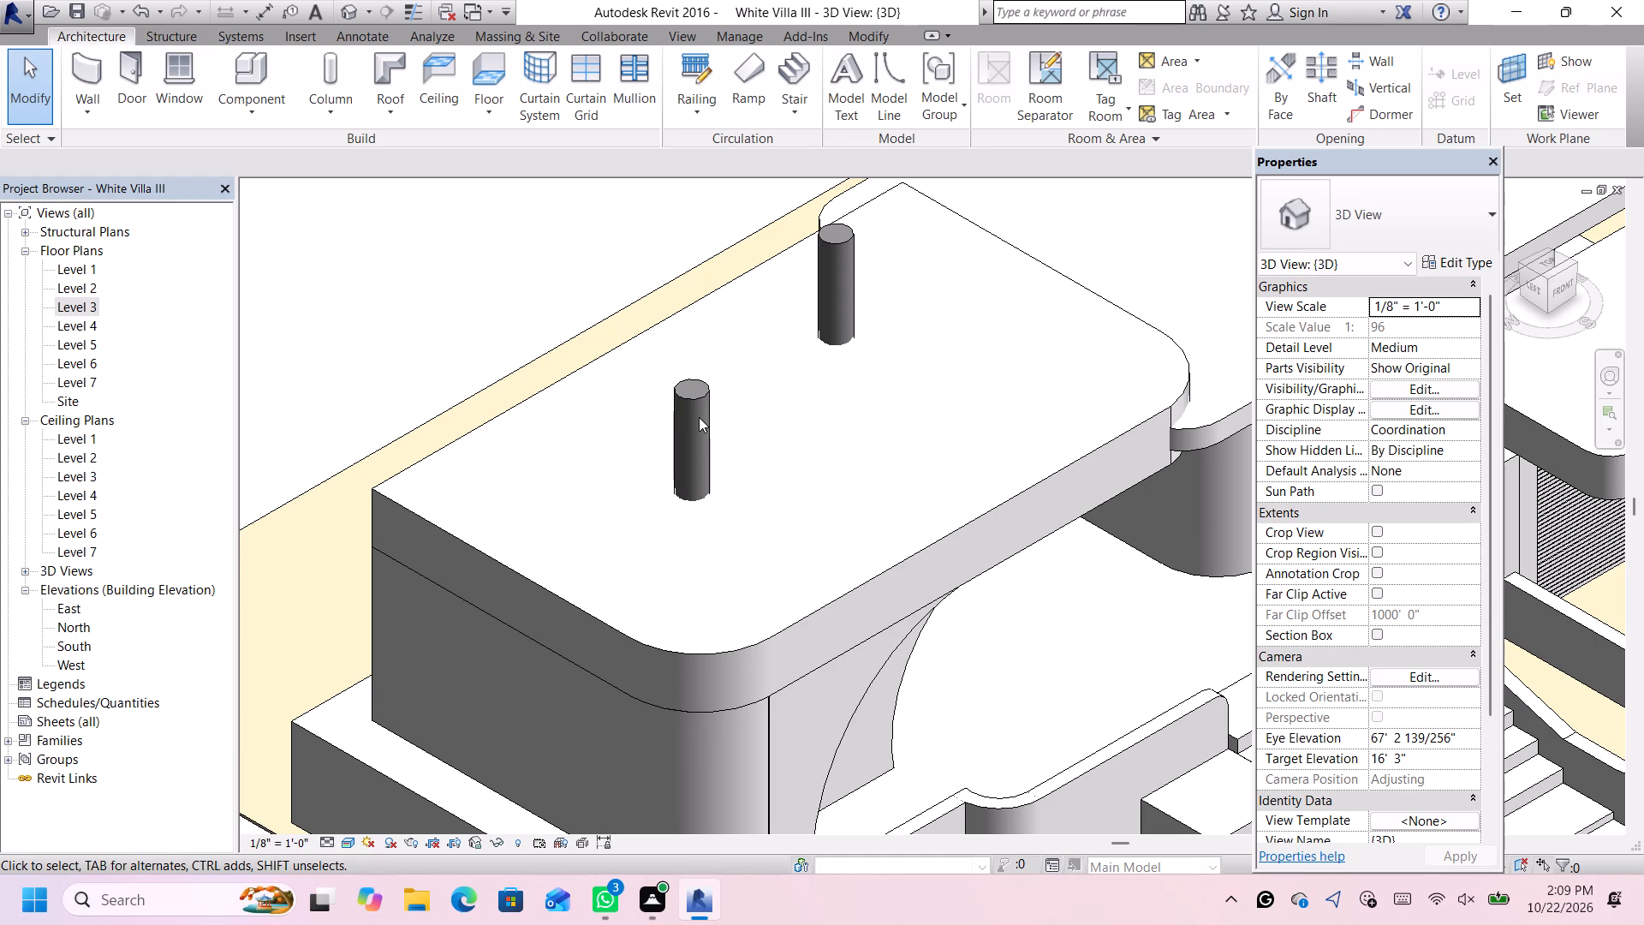
left_click(704, 406)
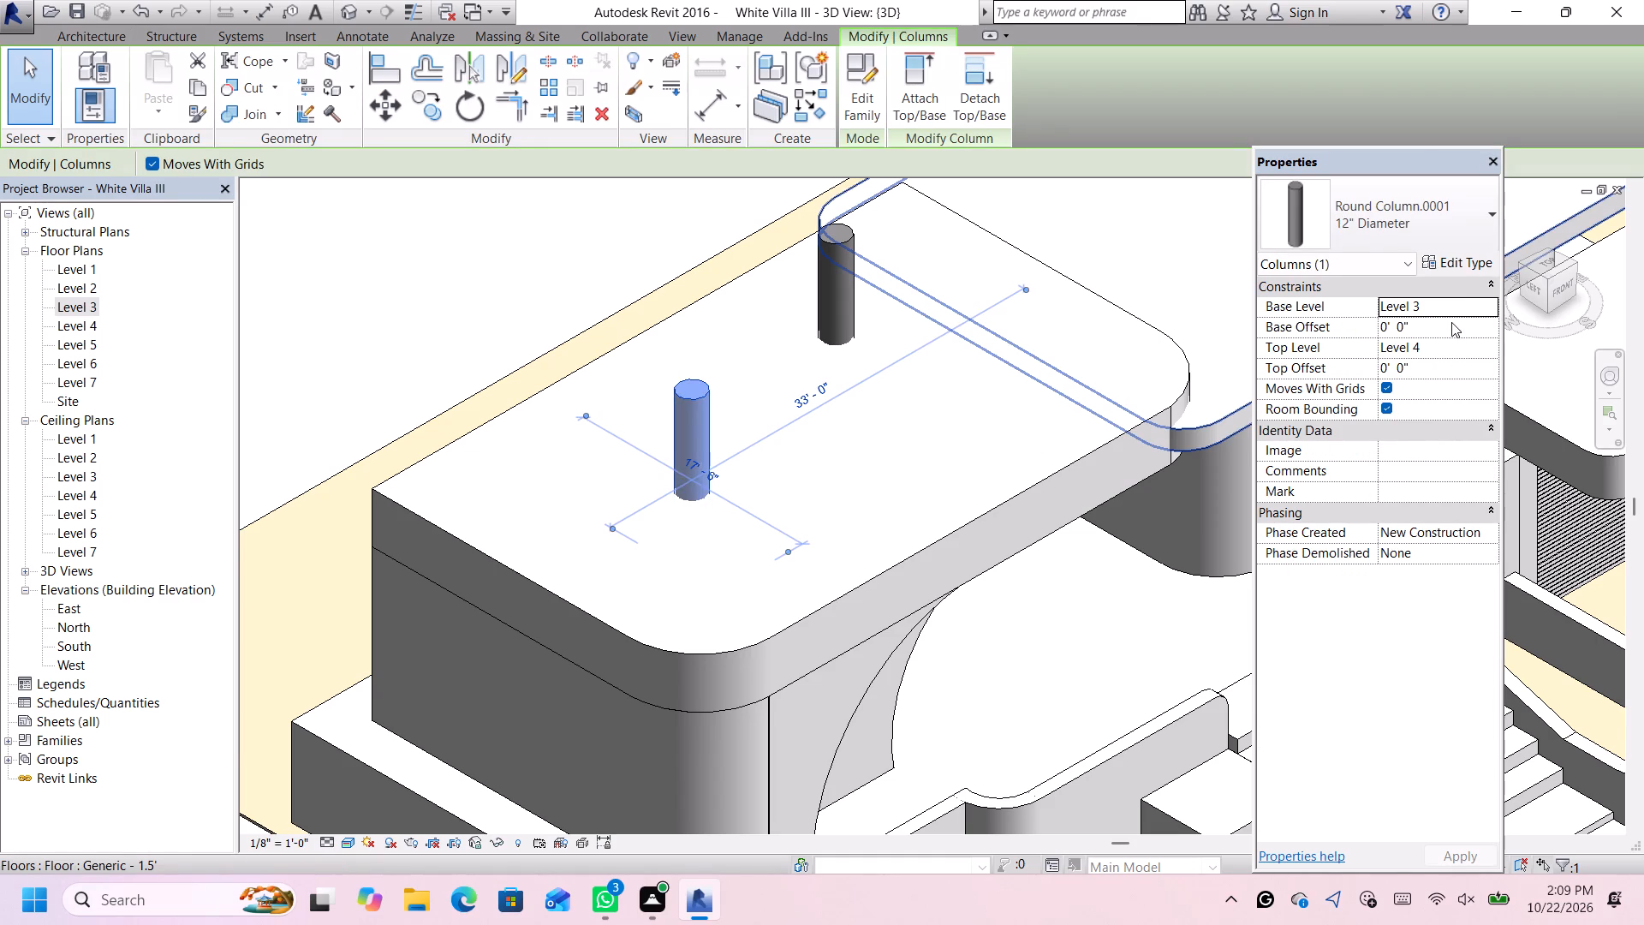
left_click(1450, 322)
key("BackSpace")
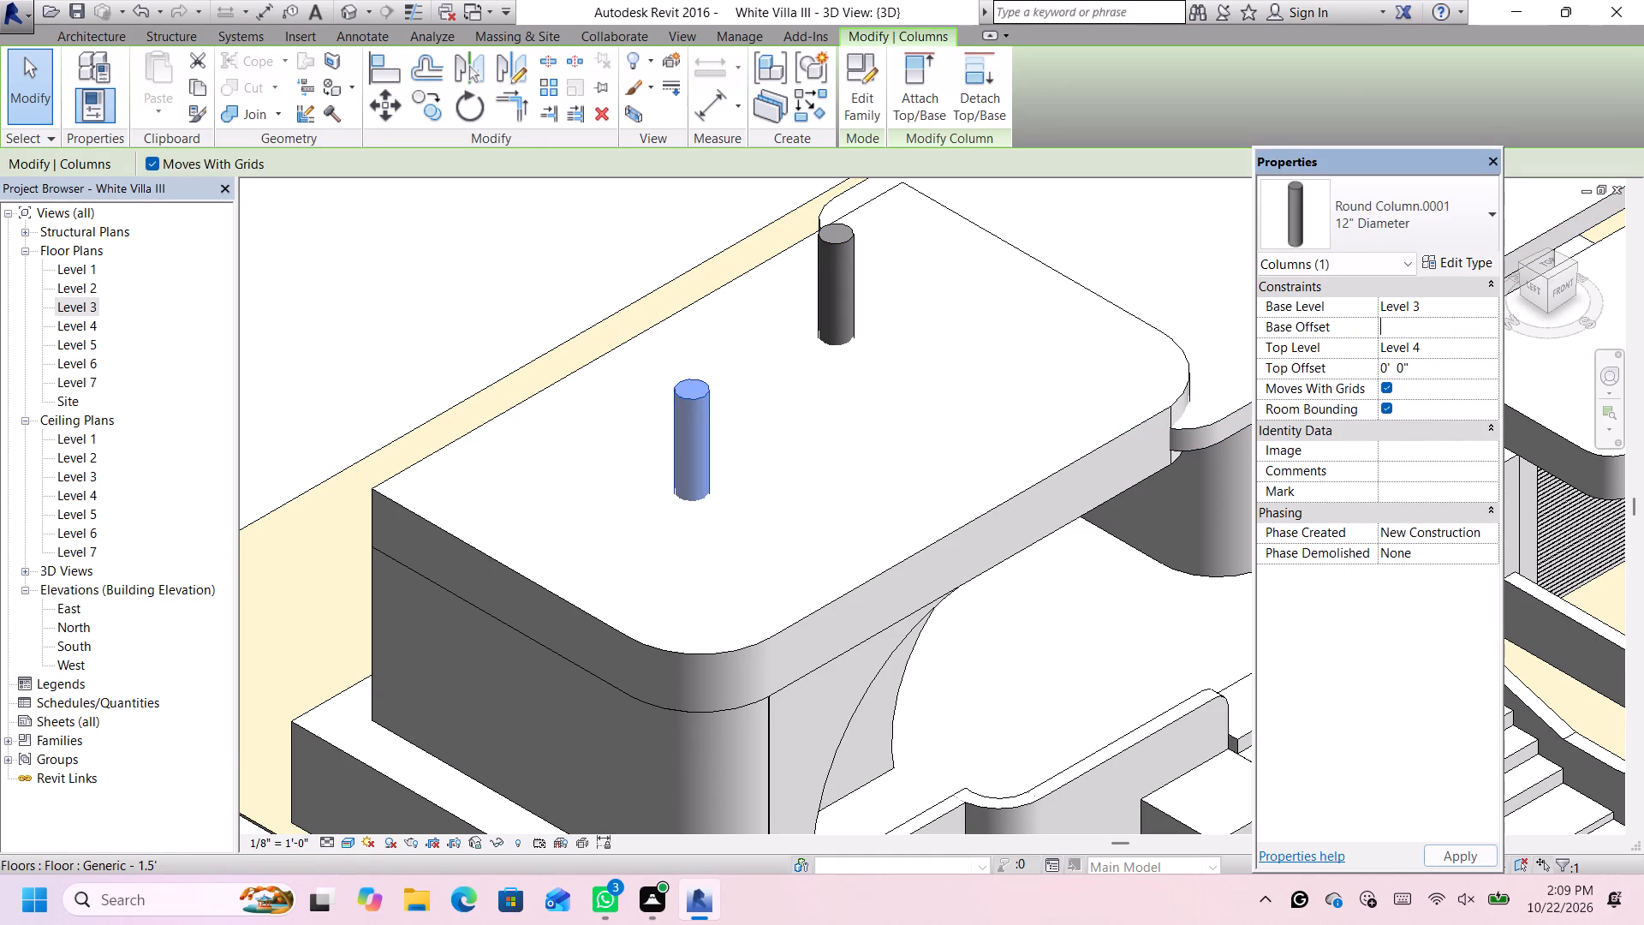
type("4'")
key("Return")
Set the base offset of the eastern round column on the same roof to 4'.
left_click(856, 254)
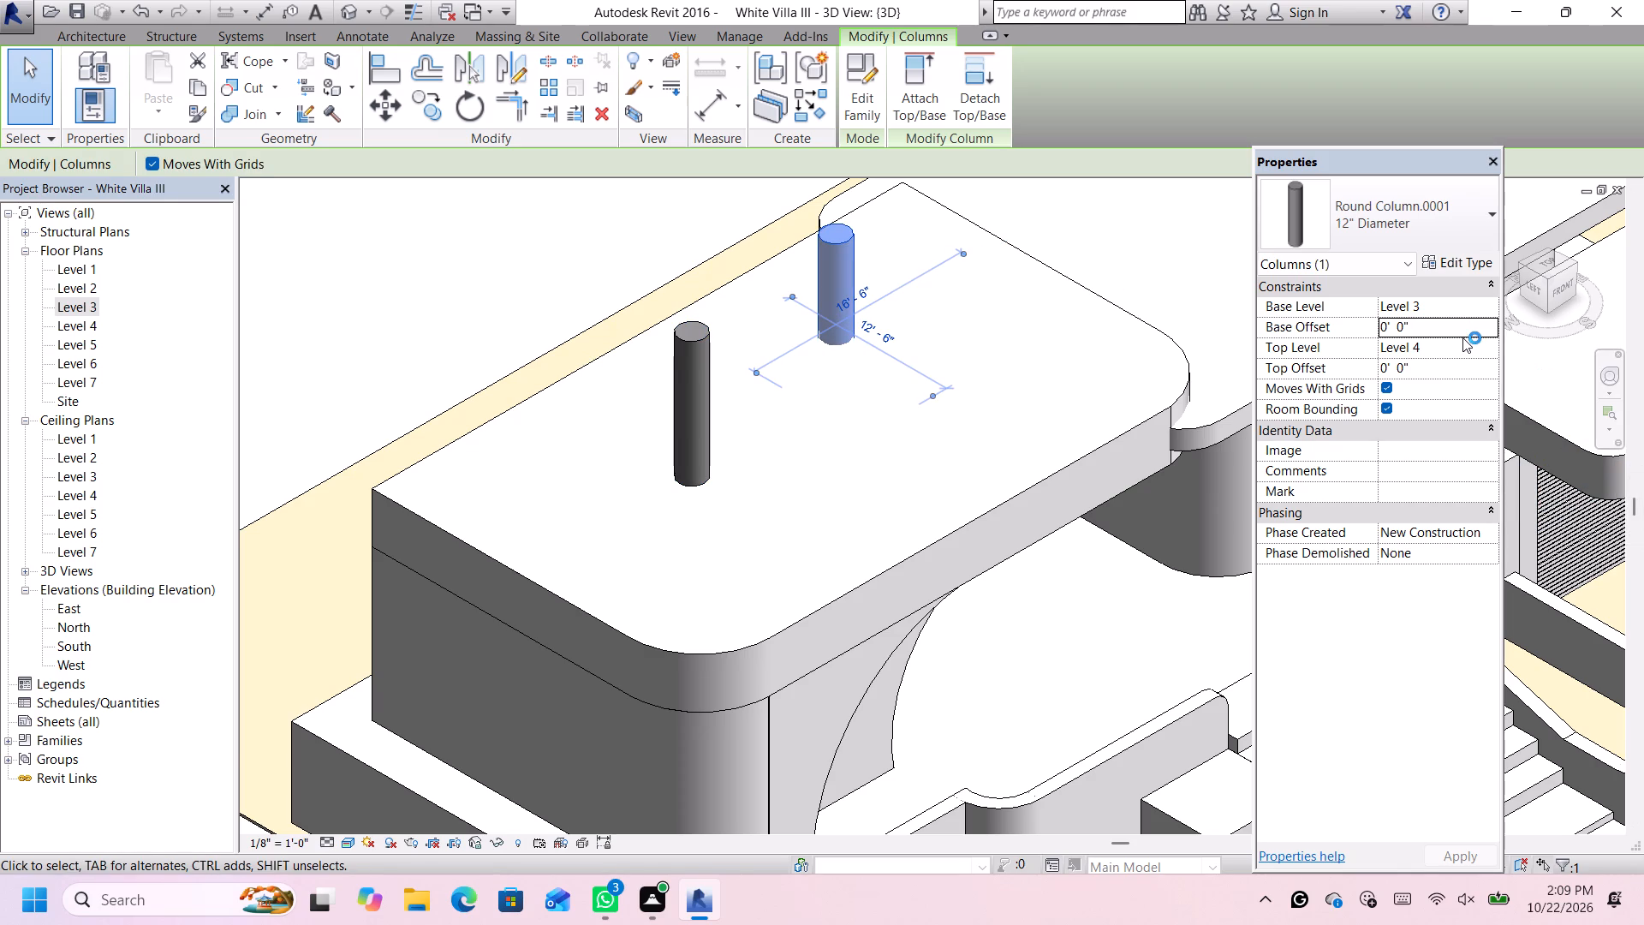
left_click(1462, 329)
key("BackSpace")
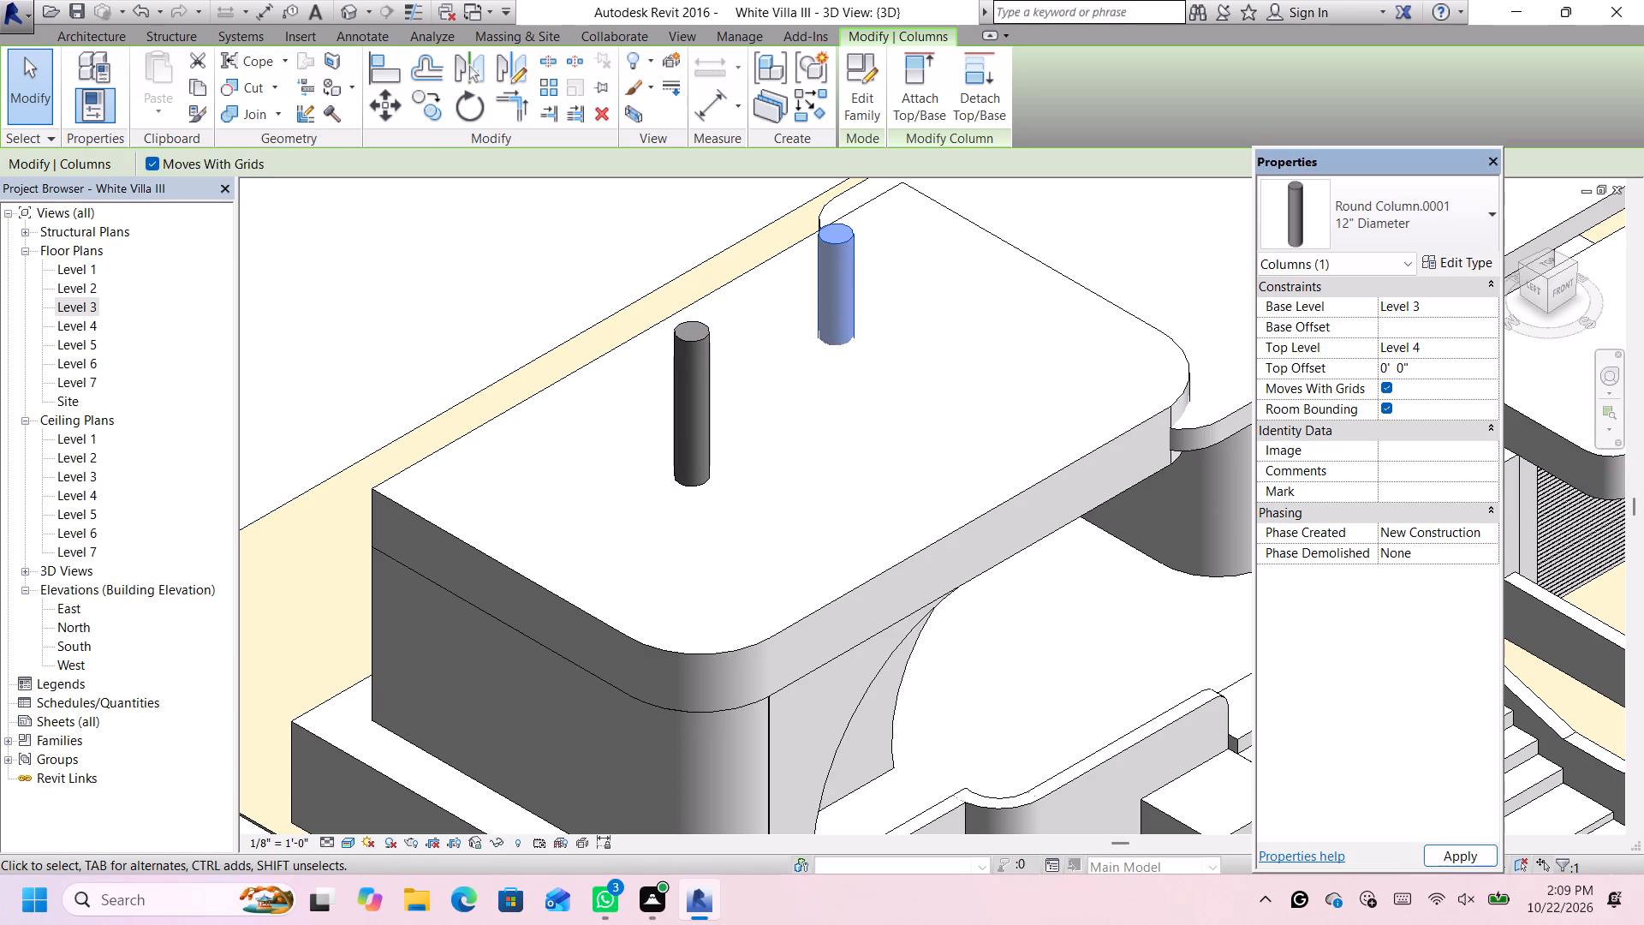
key("4")
key("apostrophe")
key("Return")
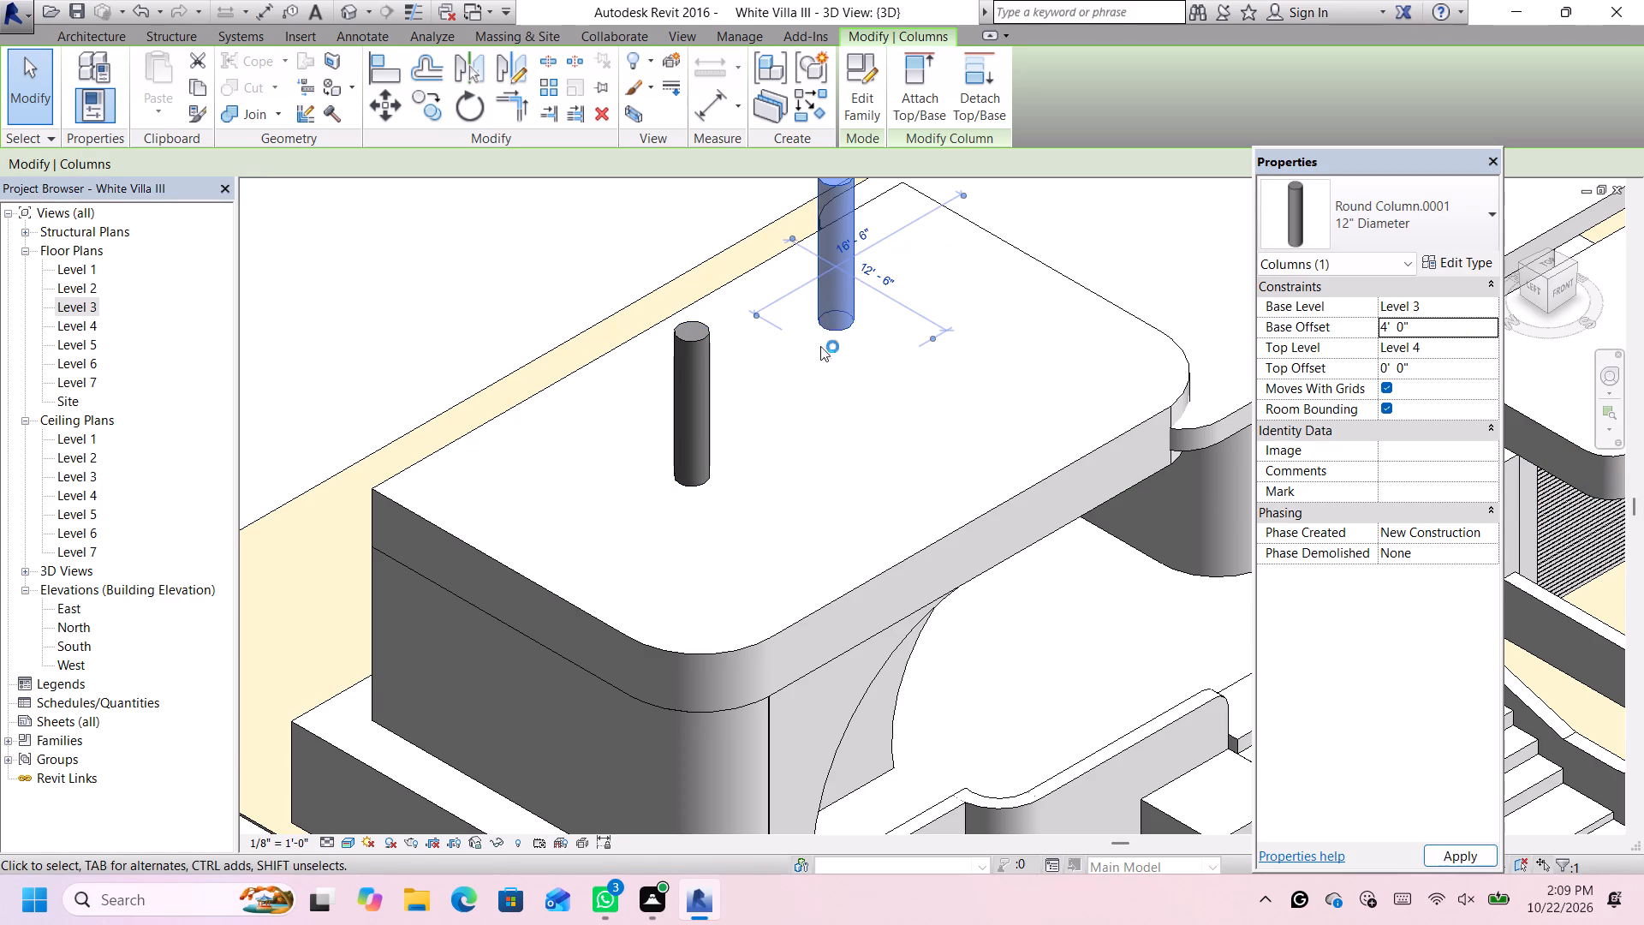
Change the eastern roof column's type to Round Column.0001, 06" Diameter.
scroll(830, 326, "down", 5)
left_click(1360, 201)
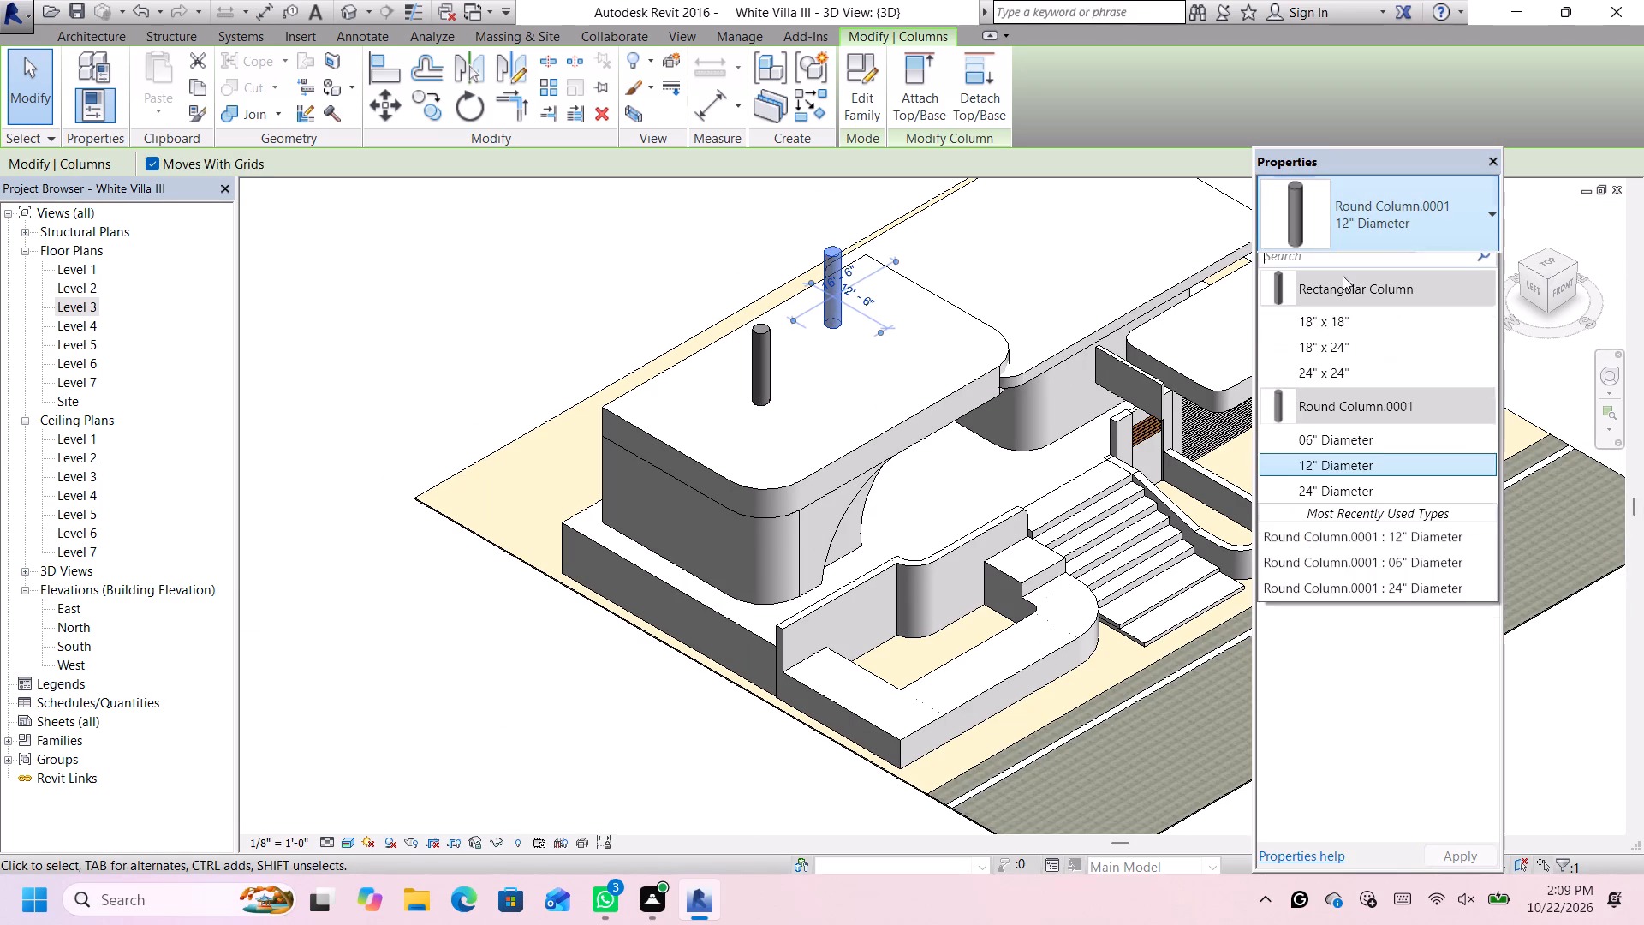
left_click(1328, 451)
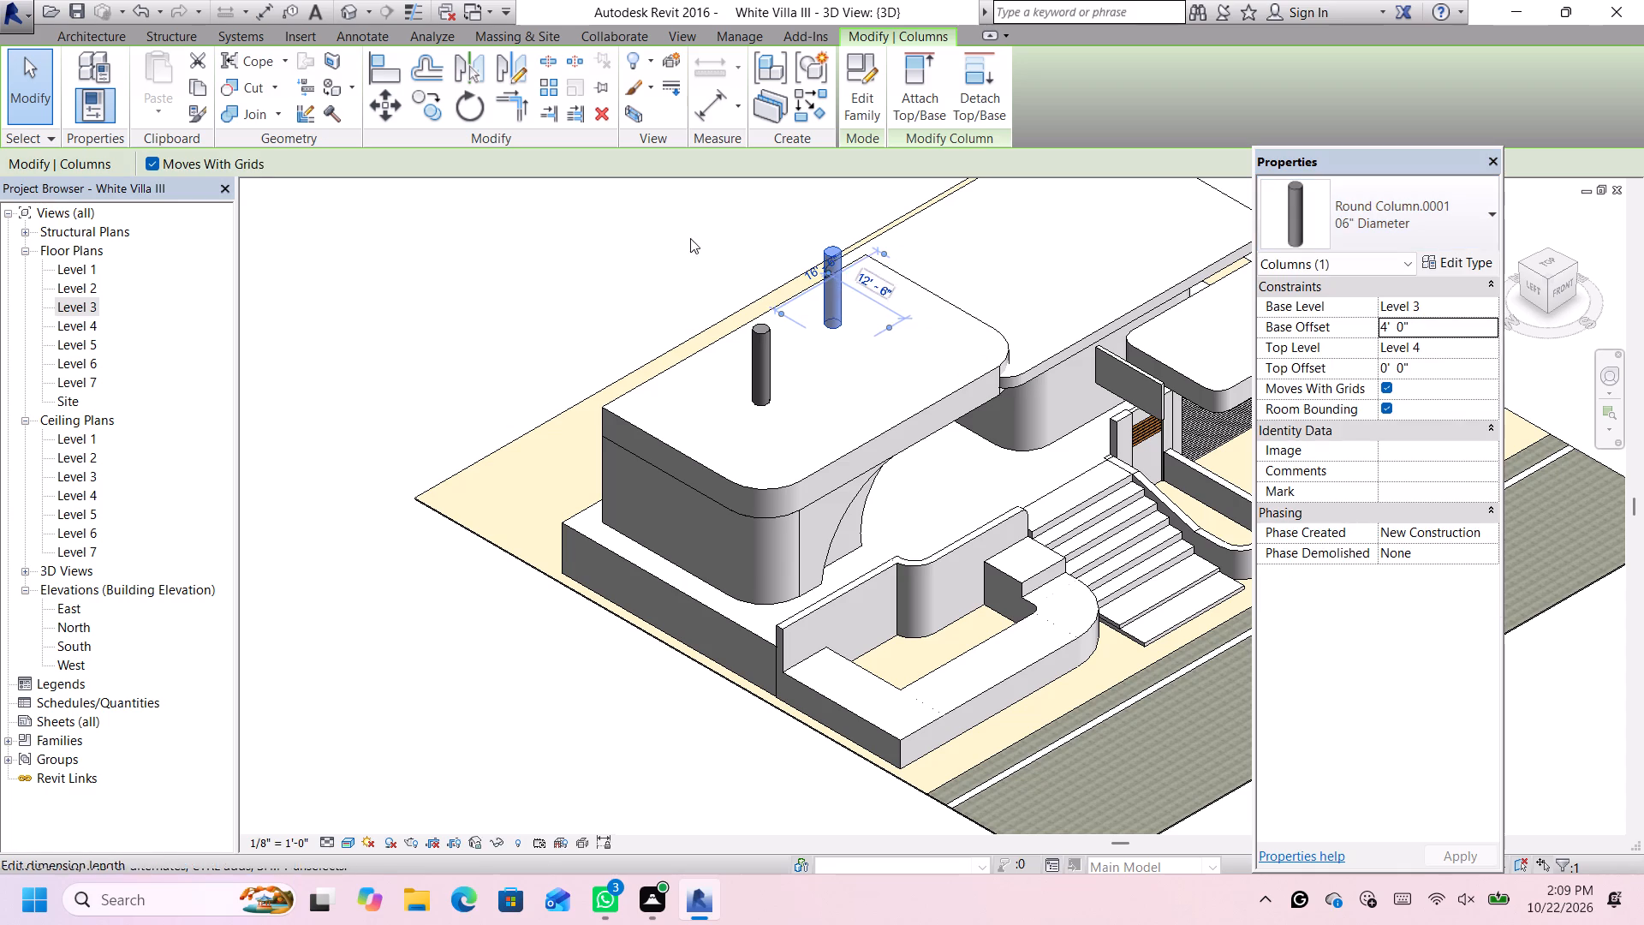
scroll(676, 248, "up", 3)
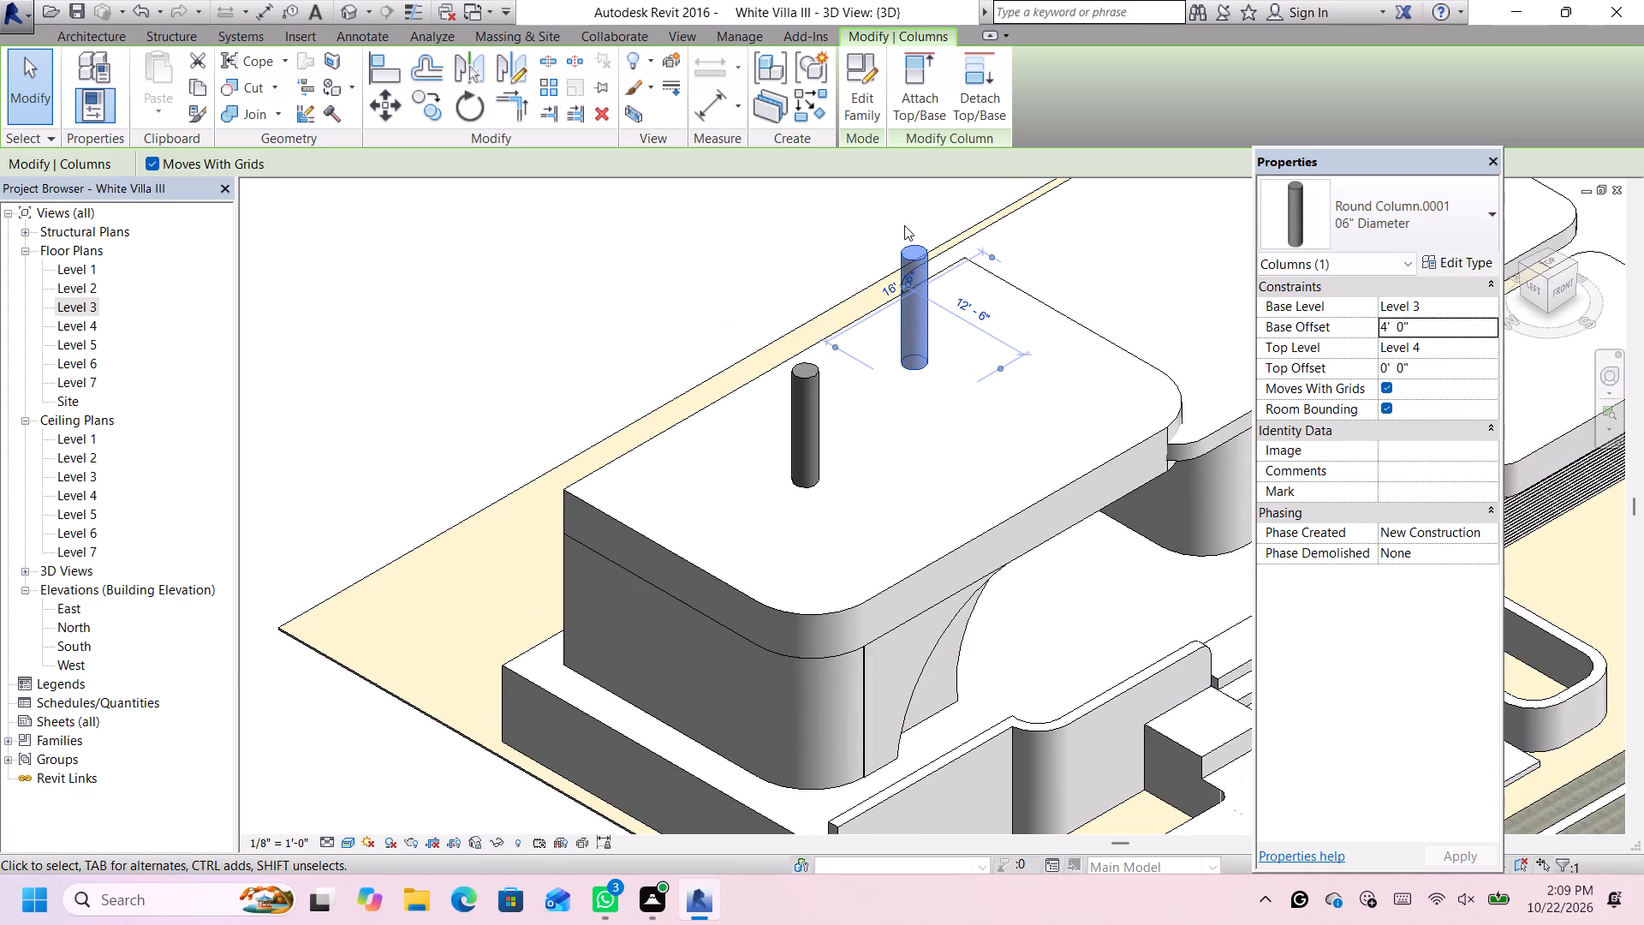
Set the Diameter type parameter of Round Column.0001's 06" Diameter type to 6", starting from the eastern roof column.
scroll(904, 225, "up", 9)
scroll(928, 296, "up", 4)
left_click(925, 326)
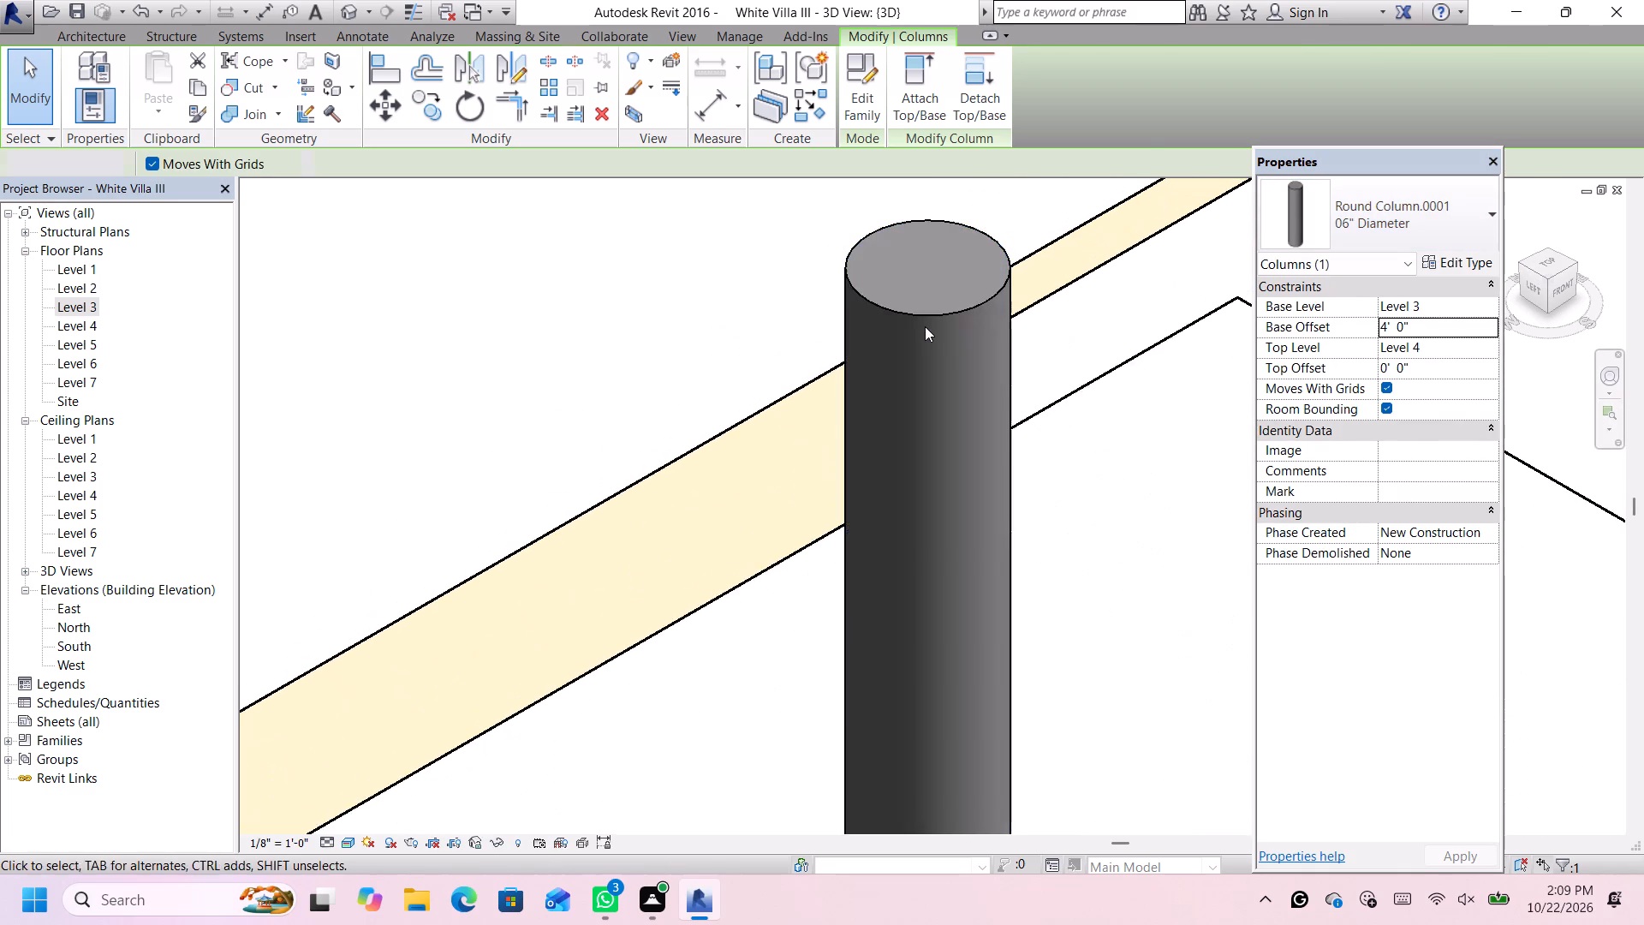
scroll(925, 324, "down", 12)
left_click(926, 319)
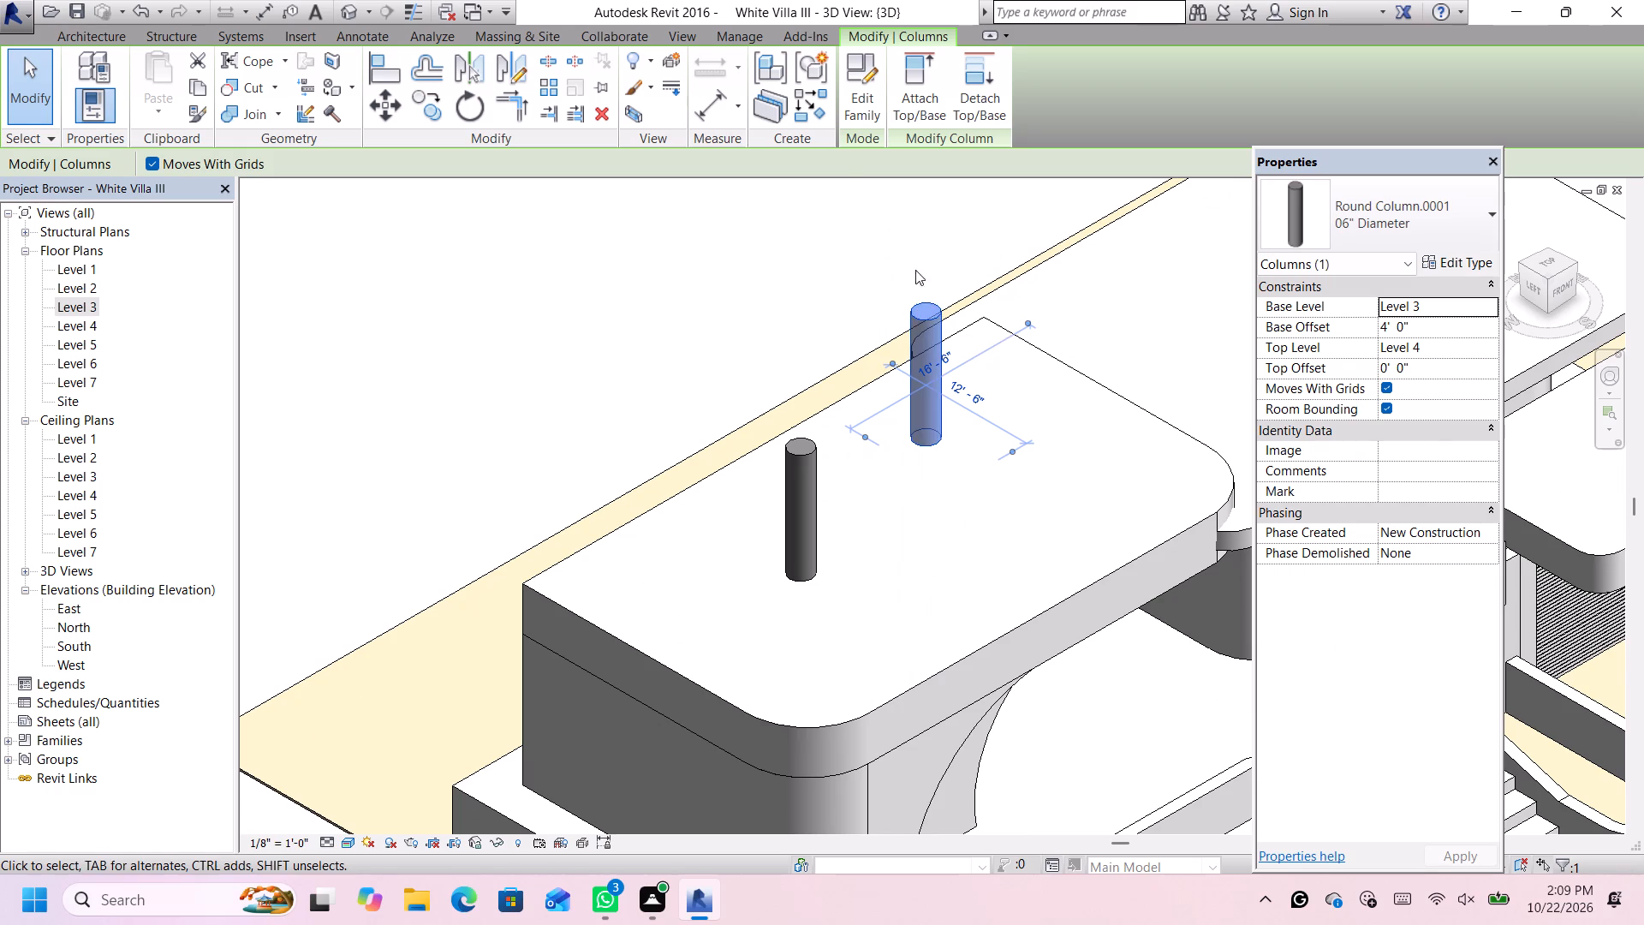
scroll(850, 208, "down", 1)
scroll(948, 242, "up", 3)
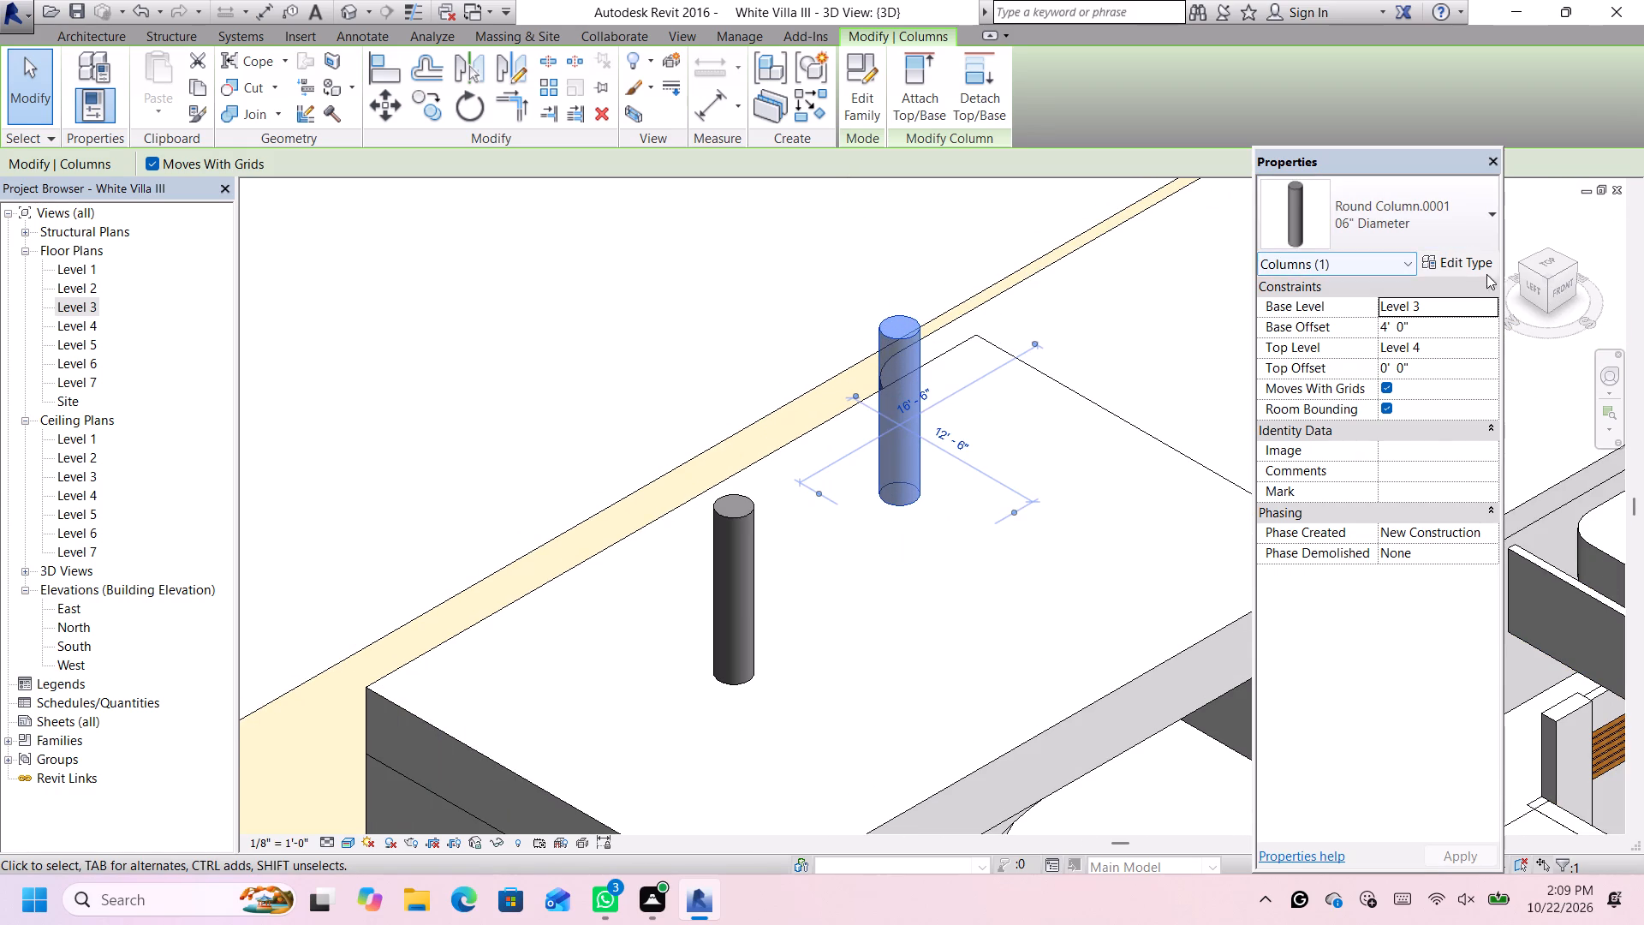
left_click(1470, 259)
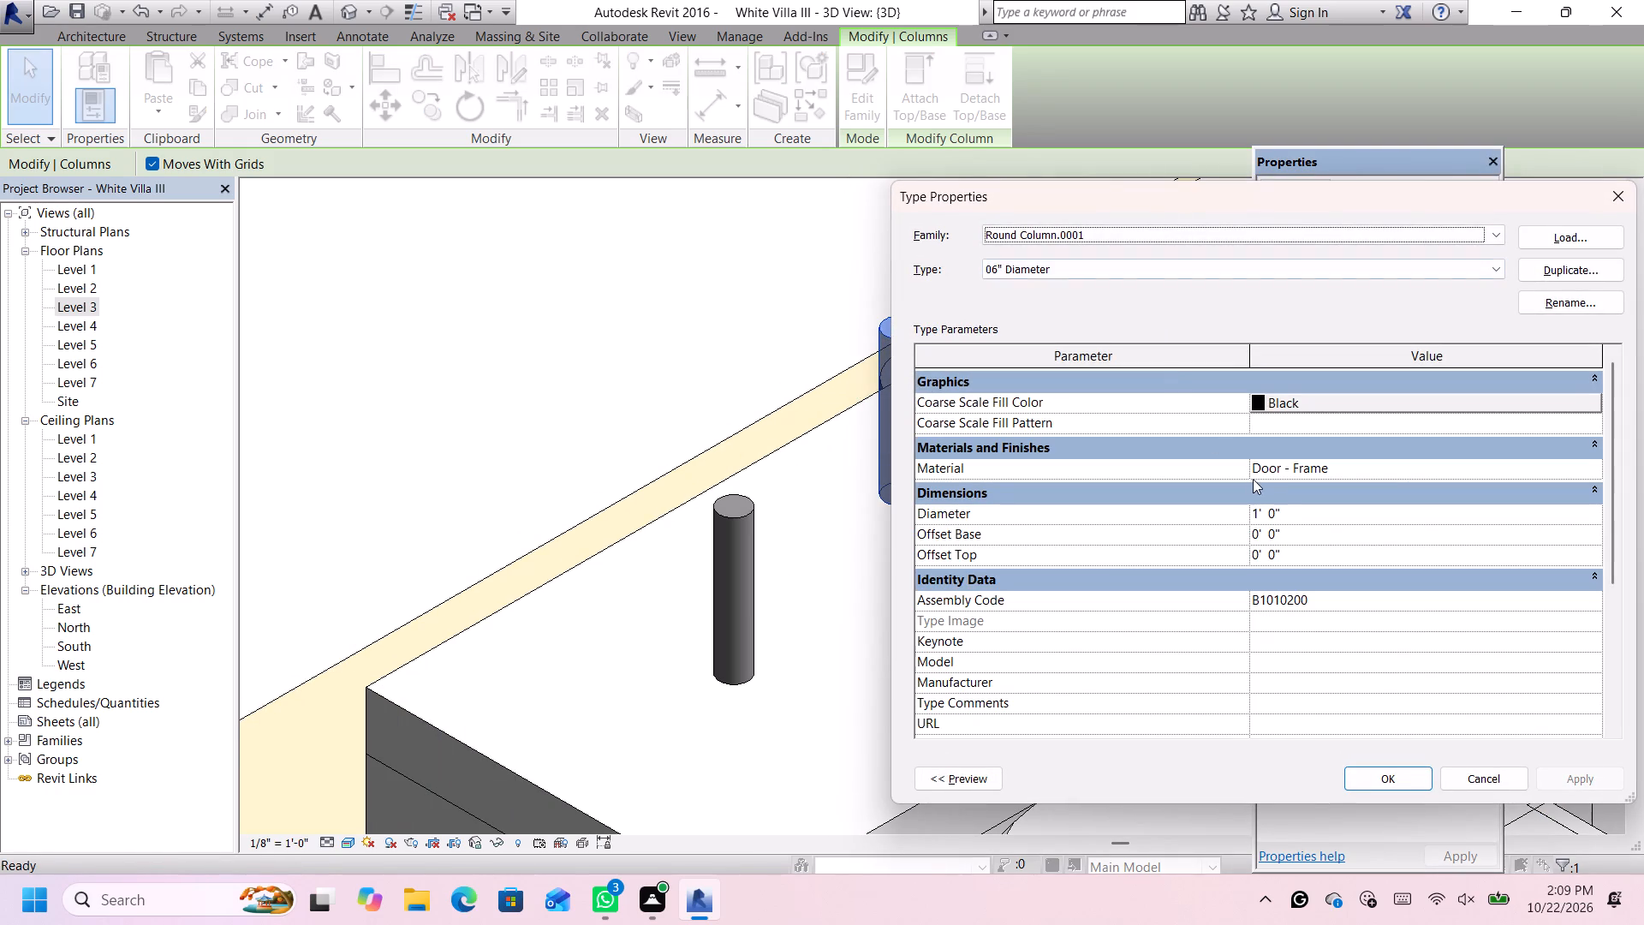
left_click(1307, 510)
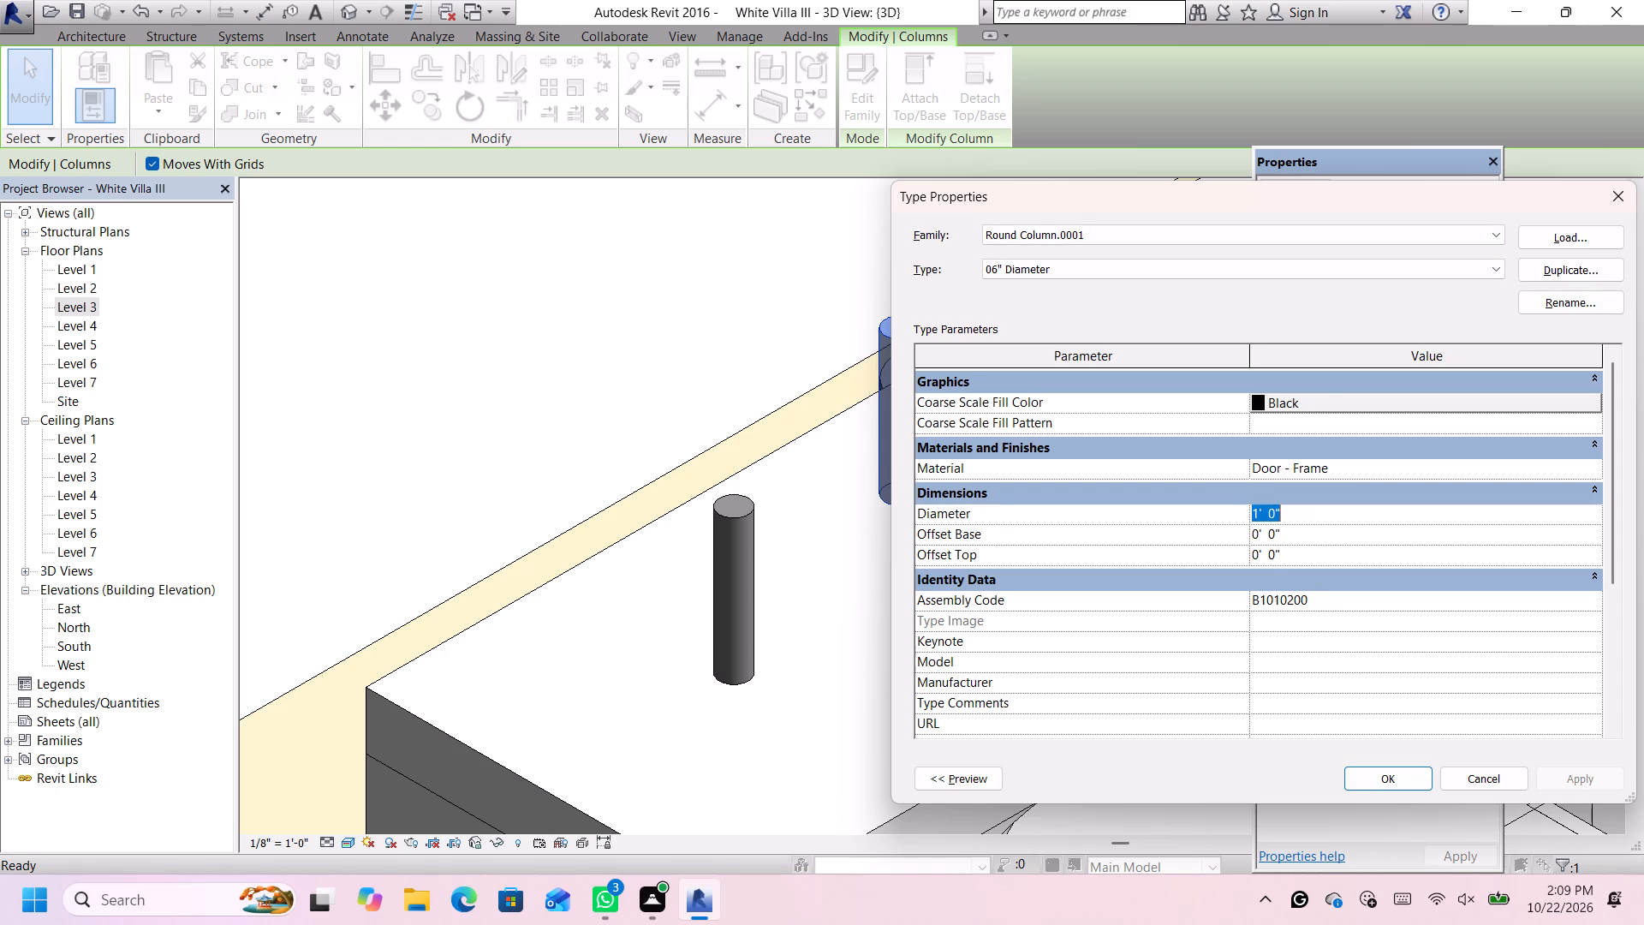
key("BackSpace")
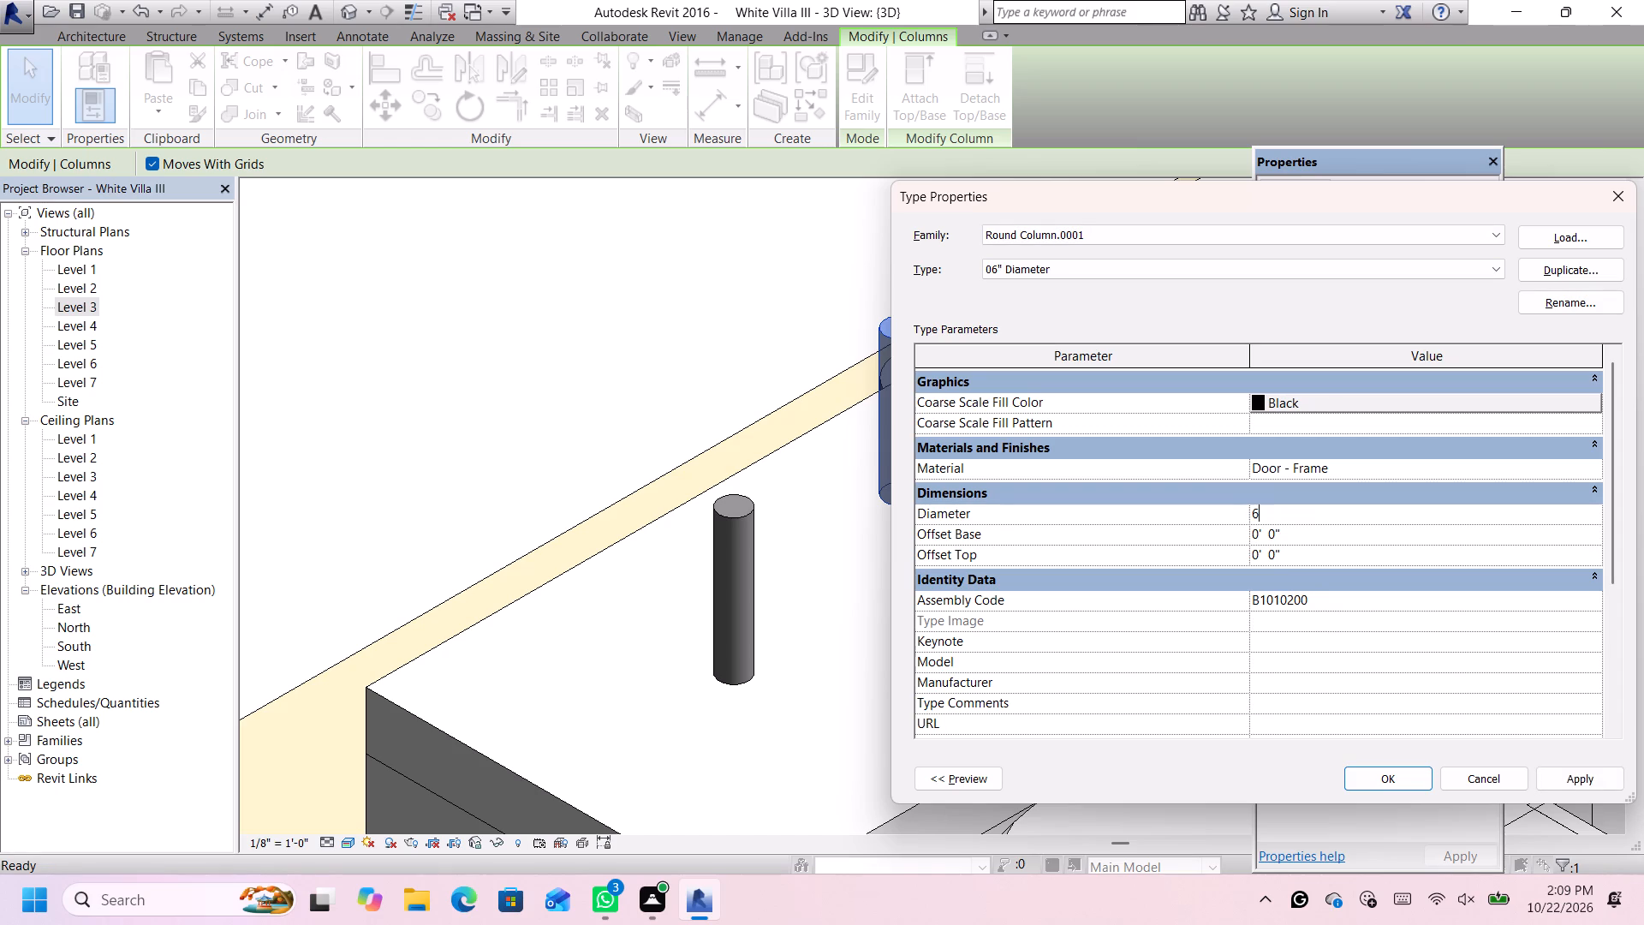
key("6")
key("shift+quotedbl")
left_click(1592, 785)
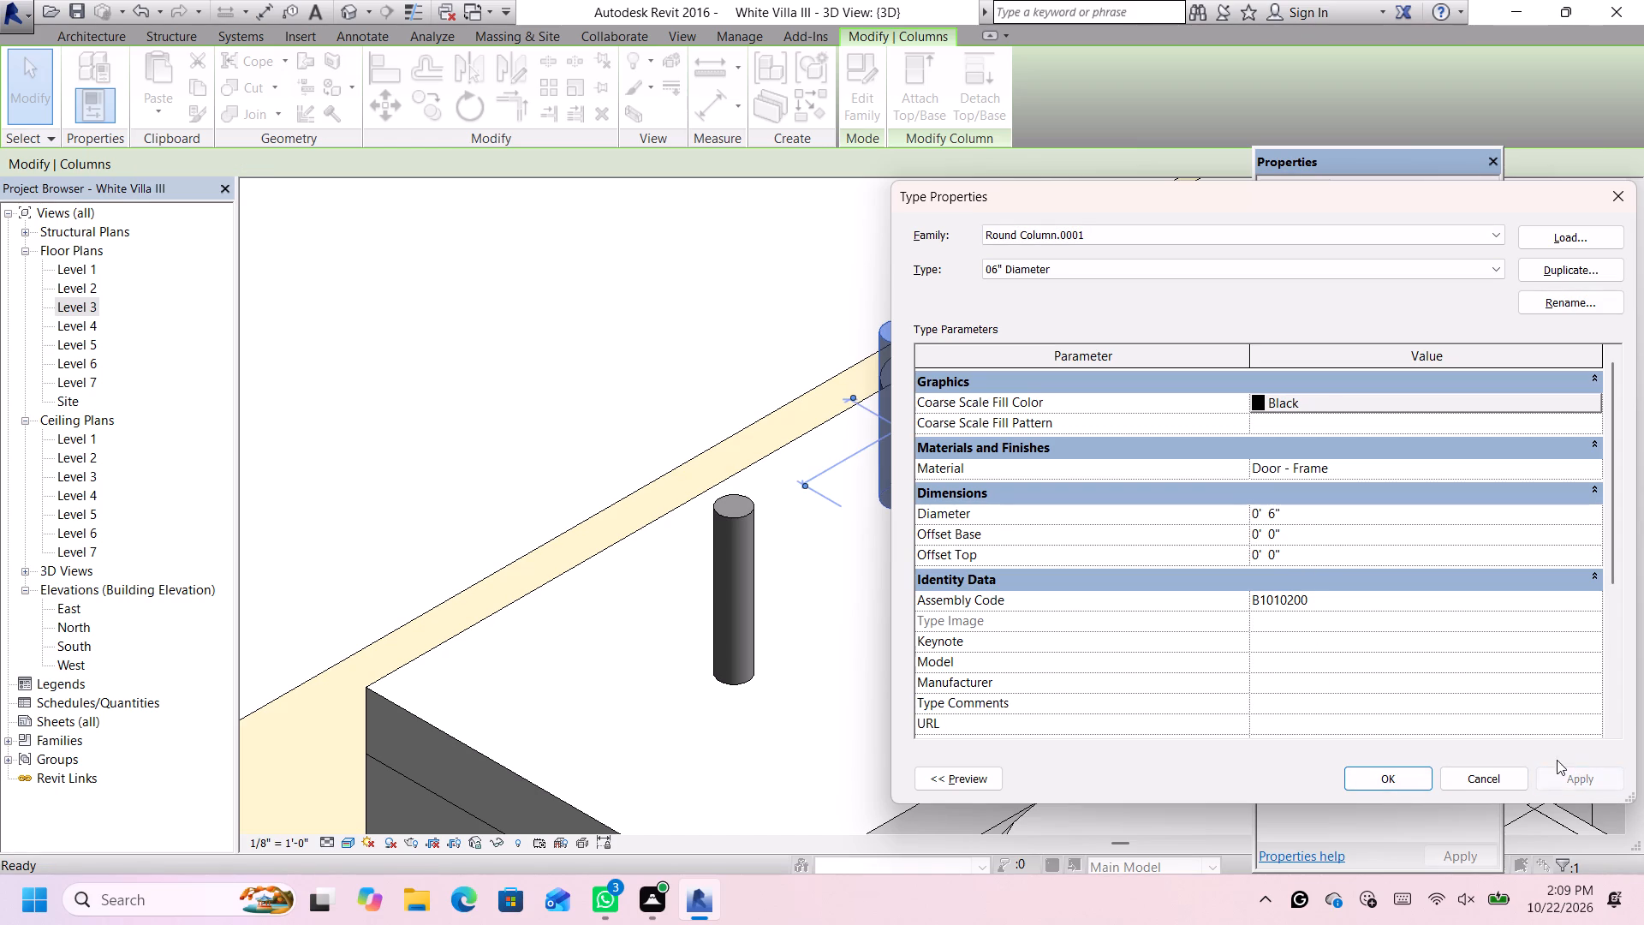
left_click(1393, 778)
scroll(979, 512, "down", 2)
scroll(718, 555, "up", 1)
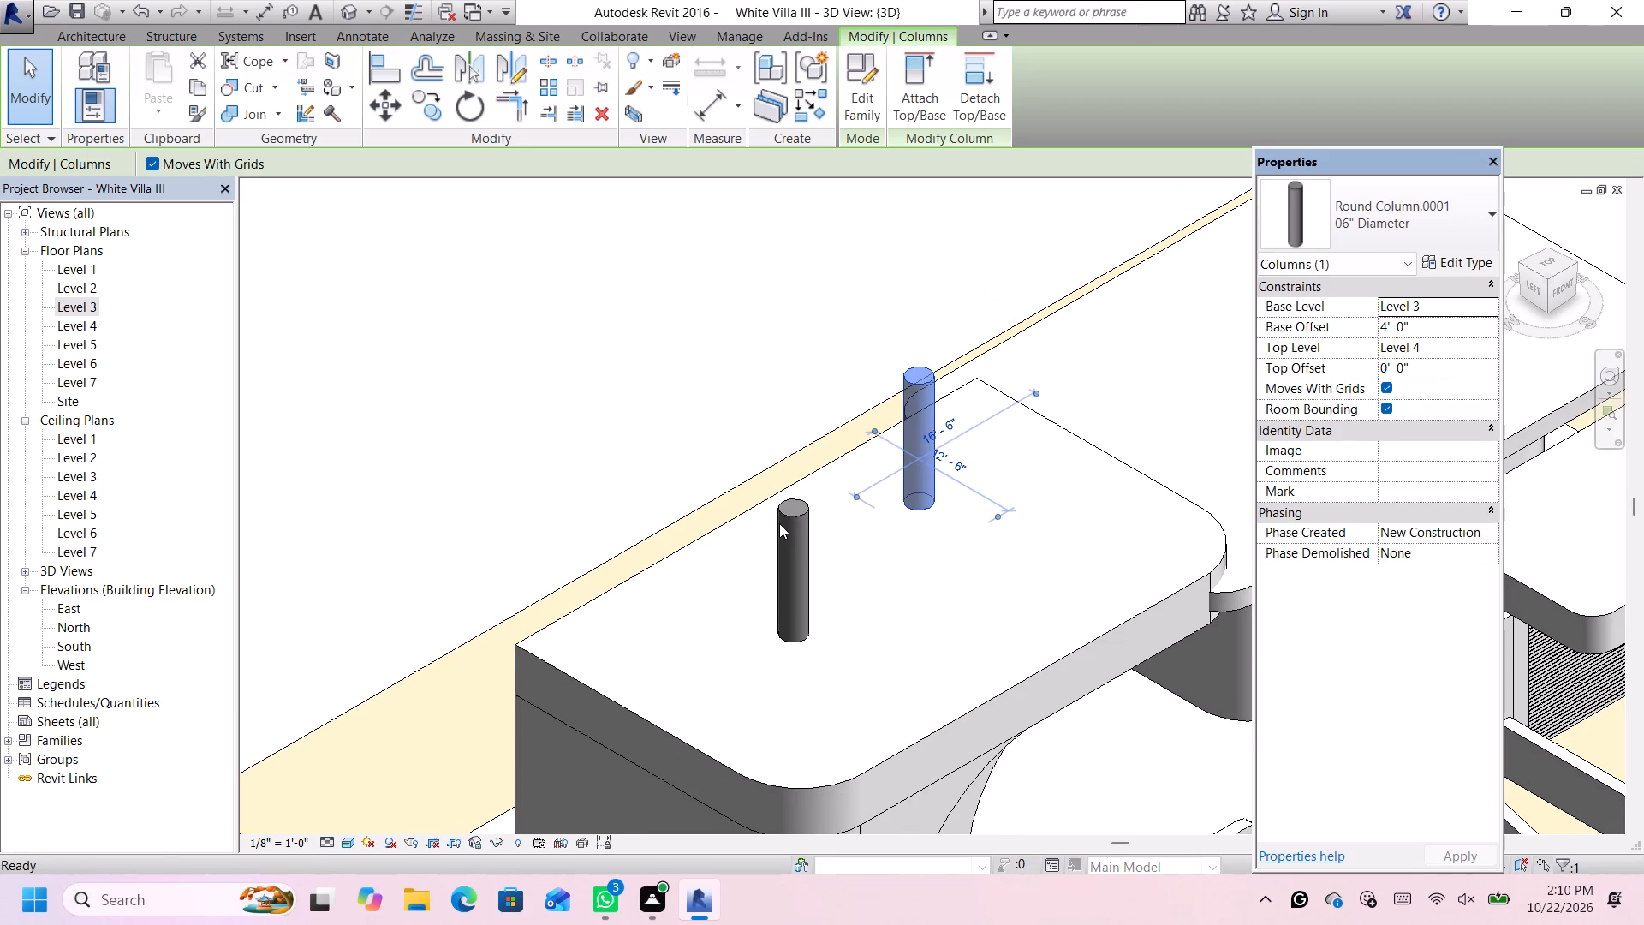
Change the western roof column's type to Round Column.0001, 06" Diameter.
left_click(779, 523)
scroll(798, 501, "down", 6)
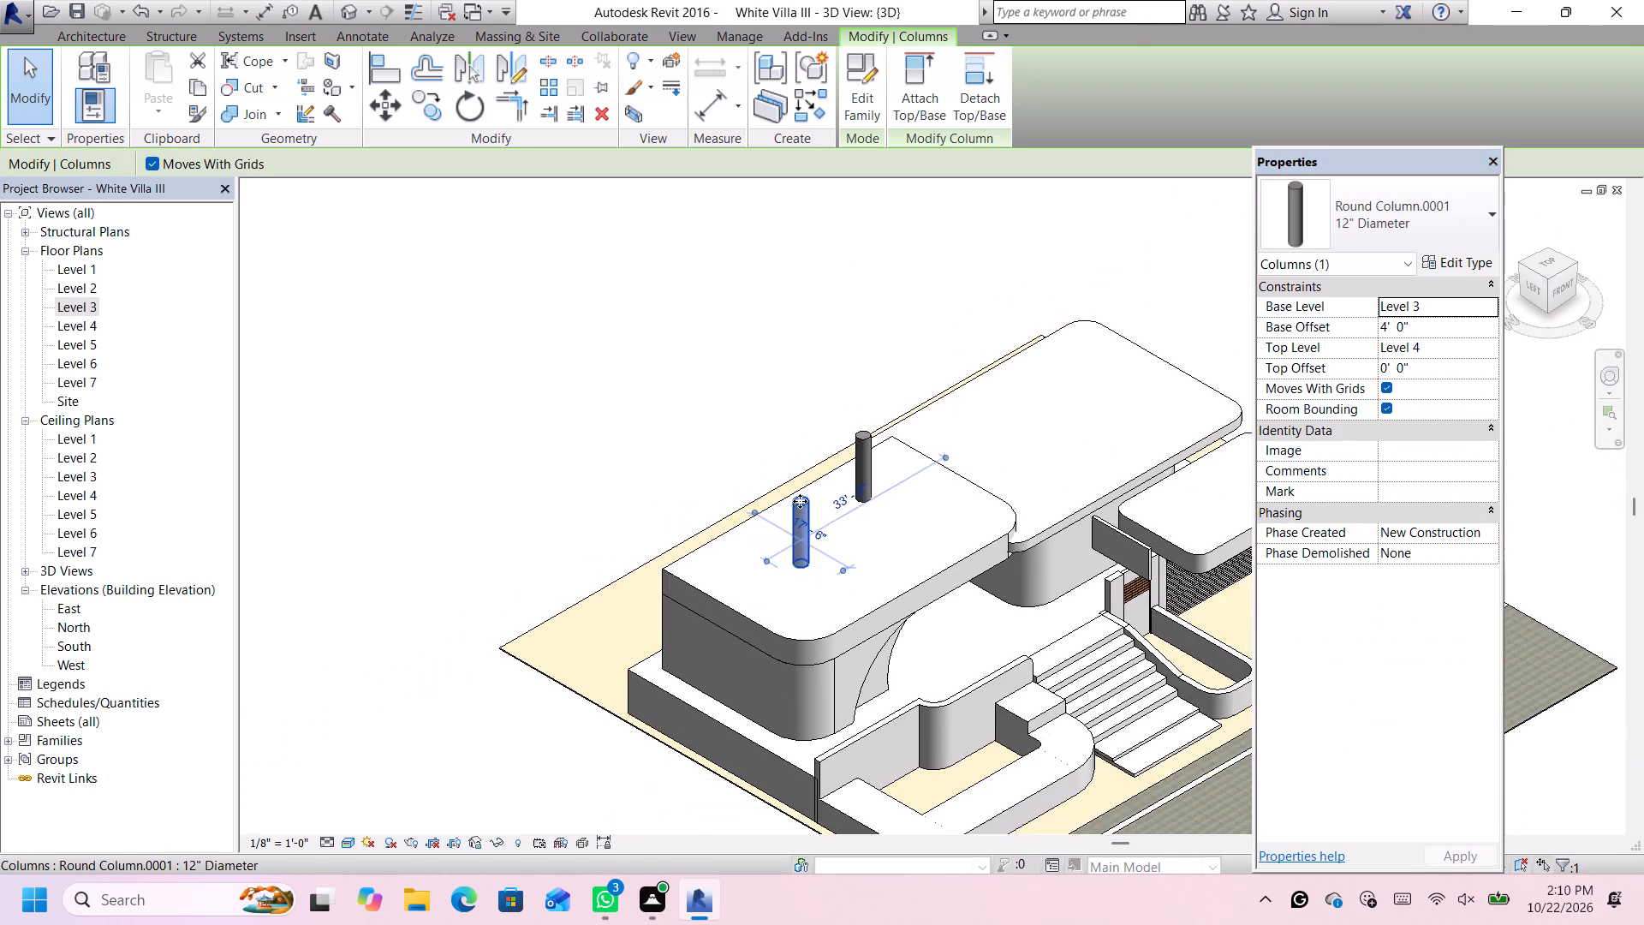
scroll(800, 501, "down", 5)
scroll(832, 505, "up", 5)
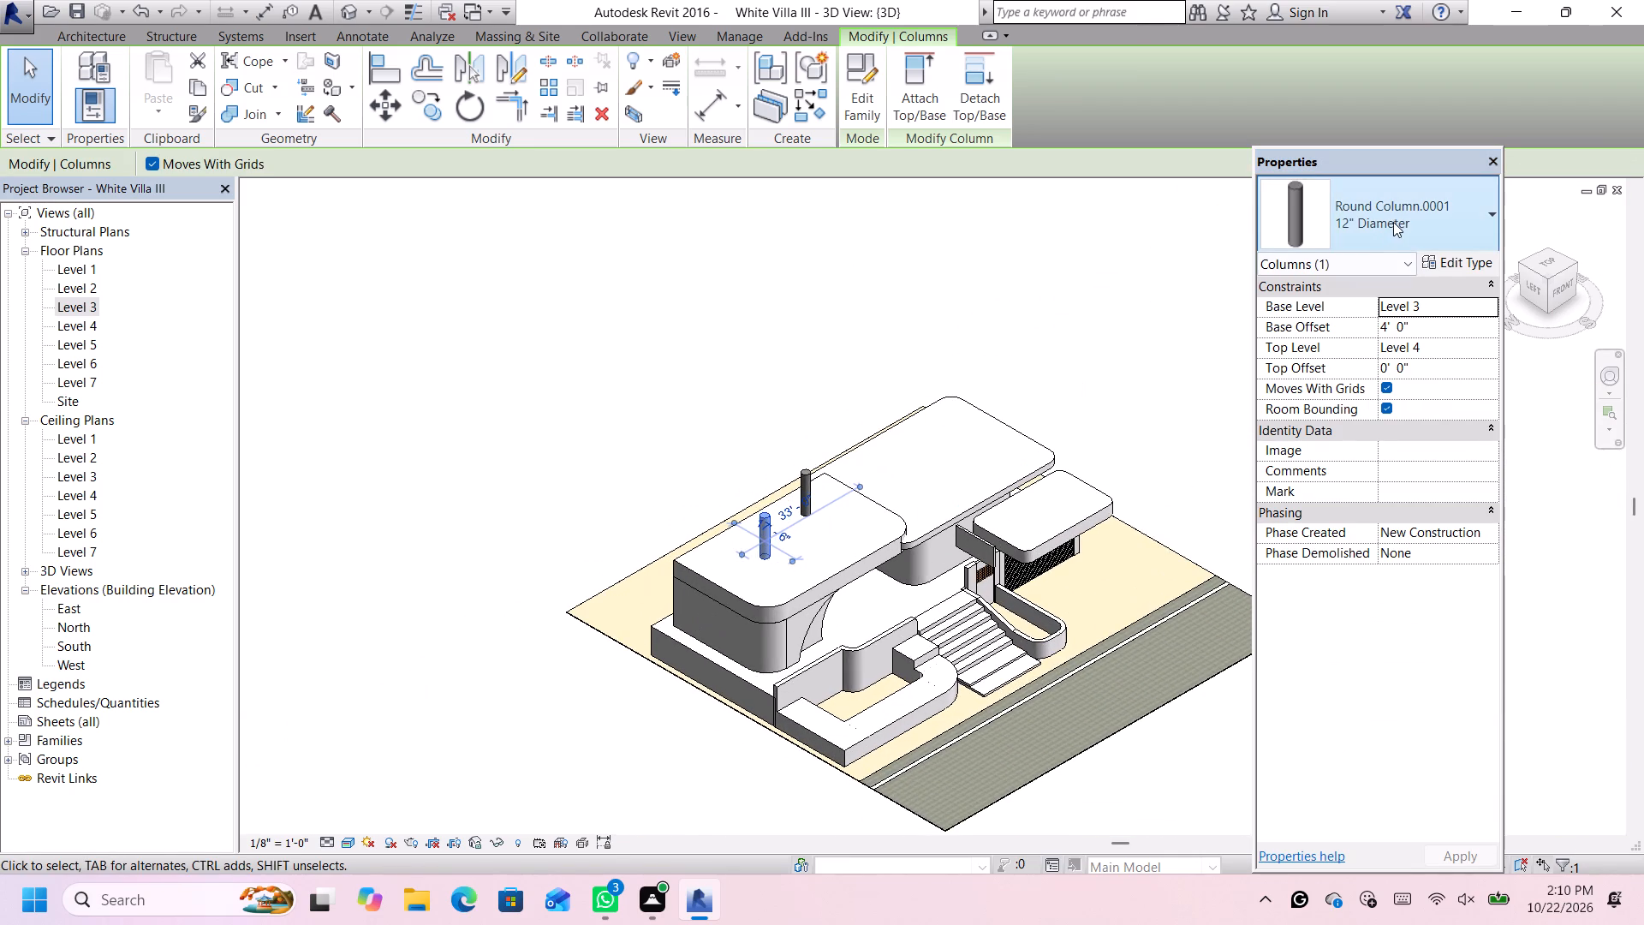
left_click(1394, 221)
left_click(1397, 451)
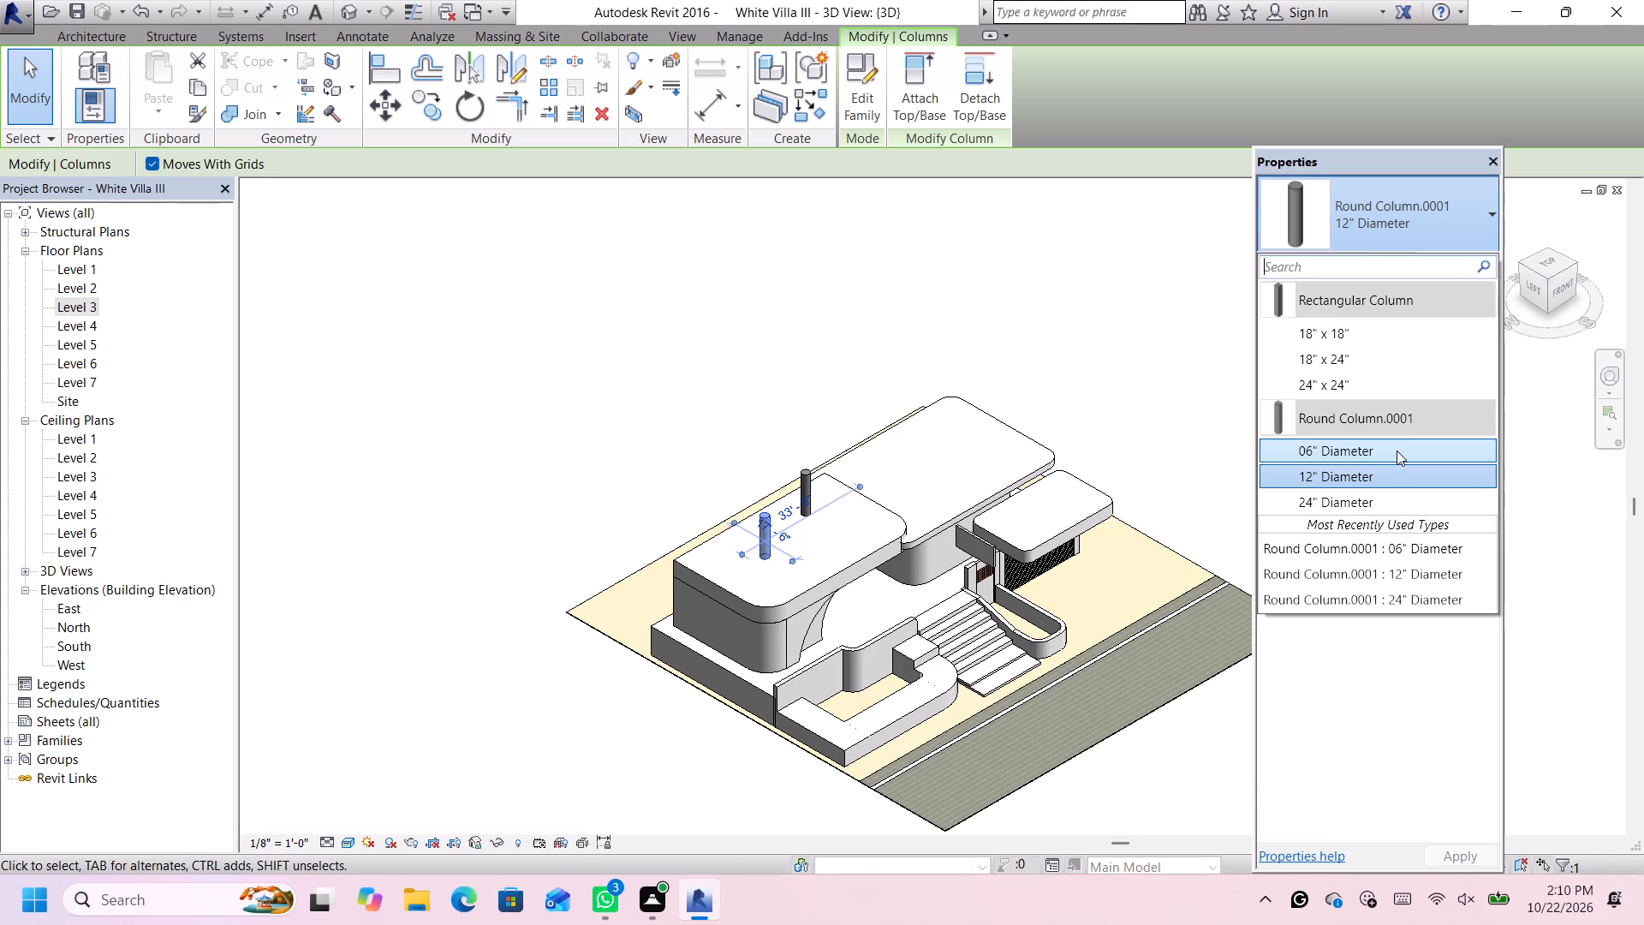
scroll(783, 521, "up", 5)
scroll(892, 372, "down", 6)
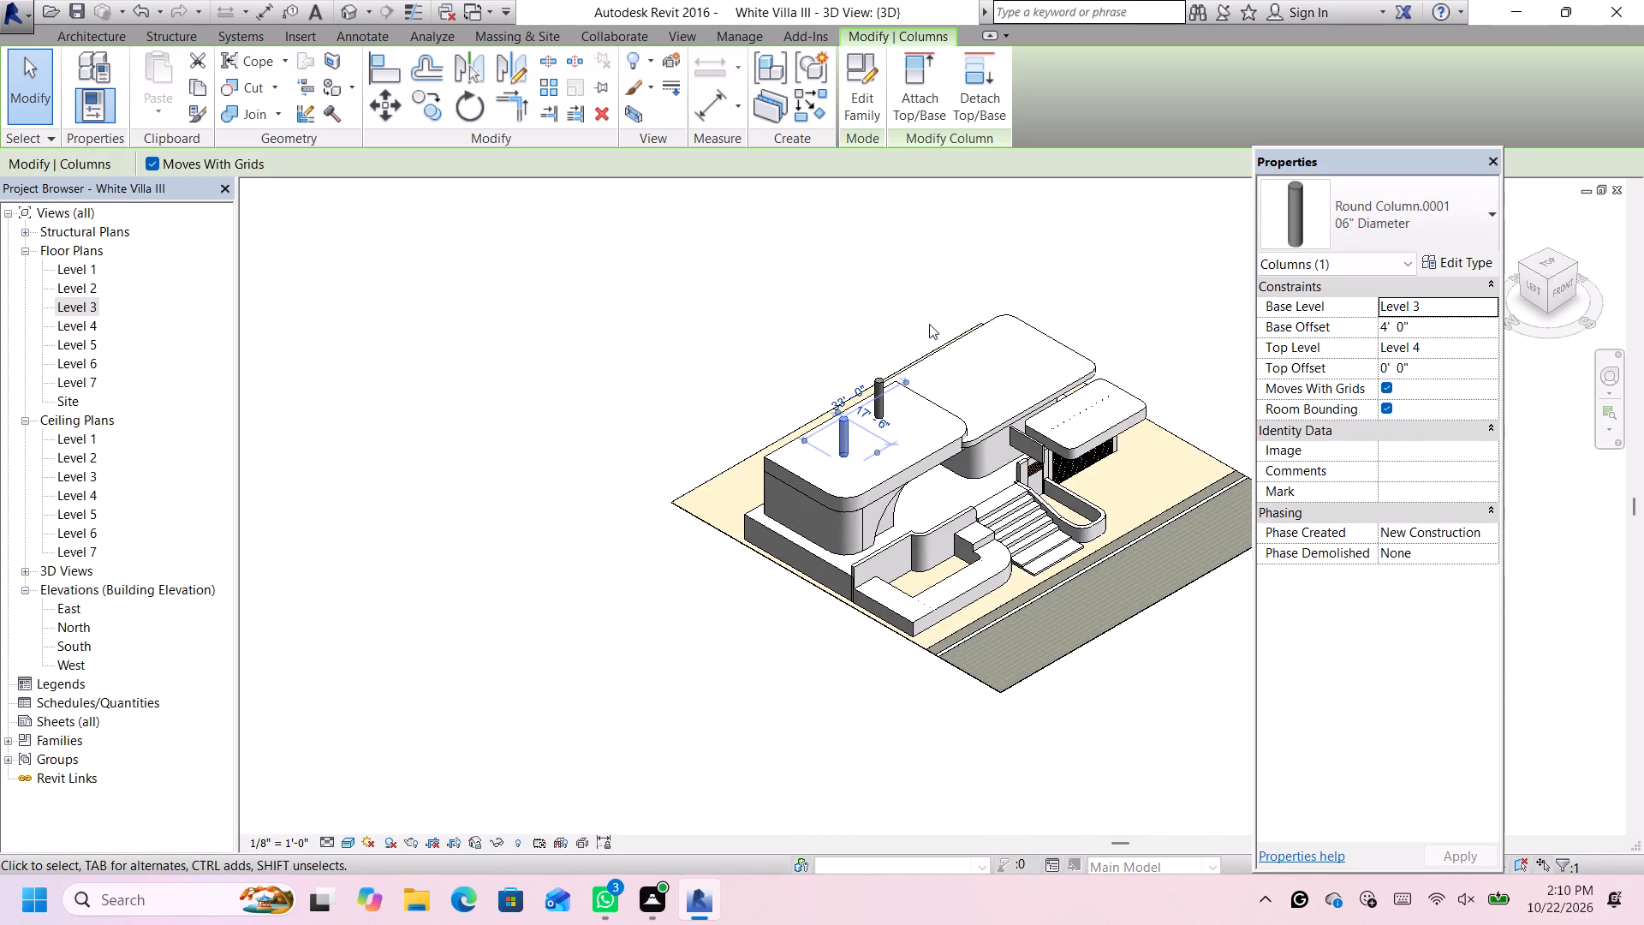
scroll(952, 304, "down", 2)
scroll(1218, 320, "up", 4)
Undo the recent roof column edits and placements and the addition of Levels 3 to 7, back to the earlier two-level model.
key("ctrl+z")
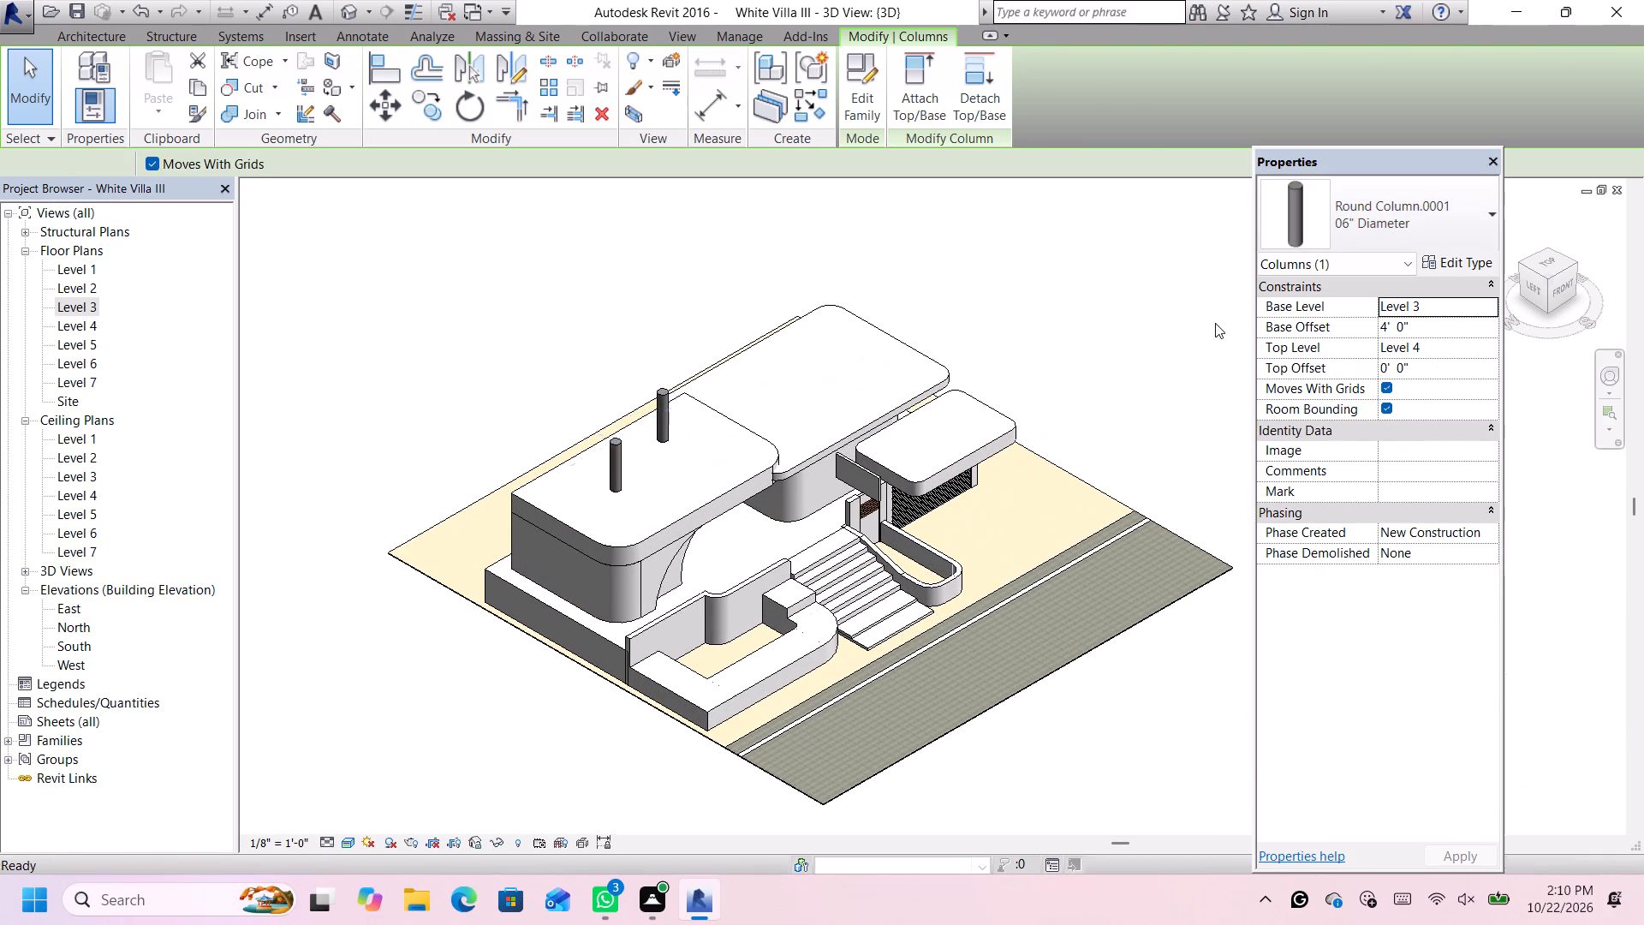
key("ctrl+z")
key("ctrl+z")
key("ctrl+z")
key("ctrl+z")
key("ctrl+z")
key("ctrl+z")
key("ctrl+z")
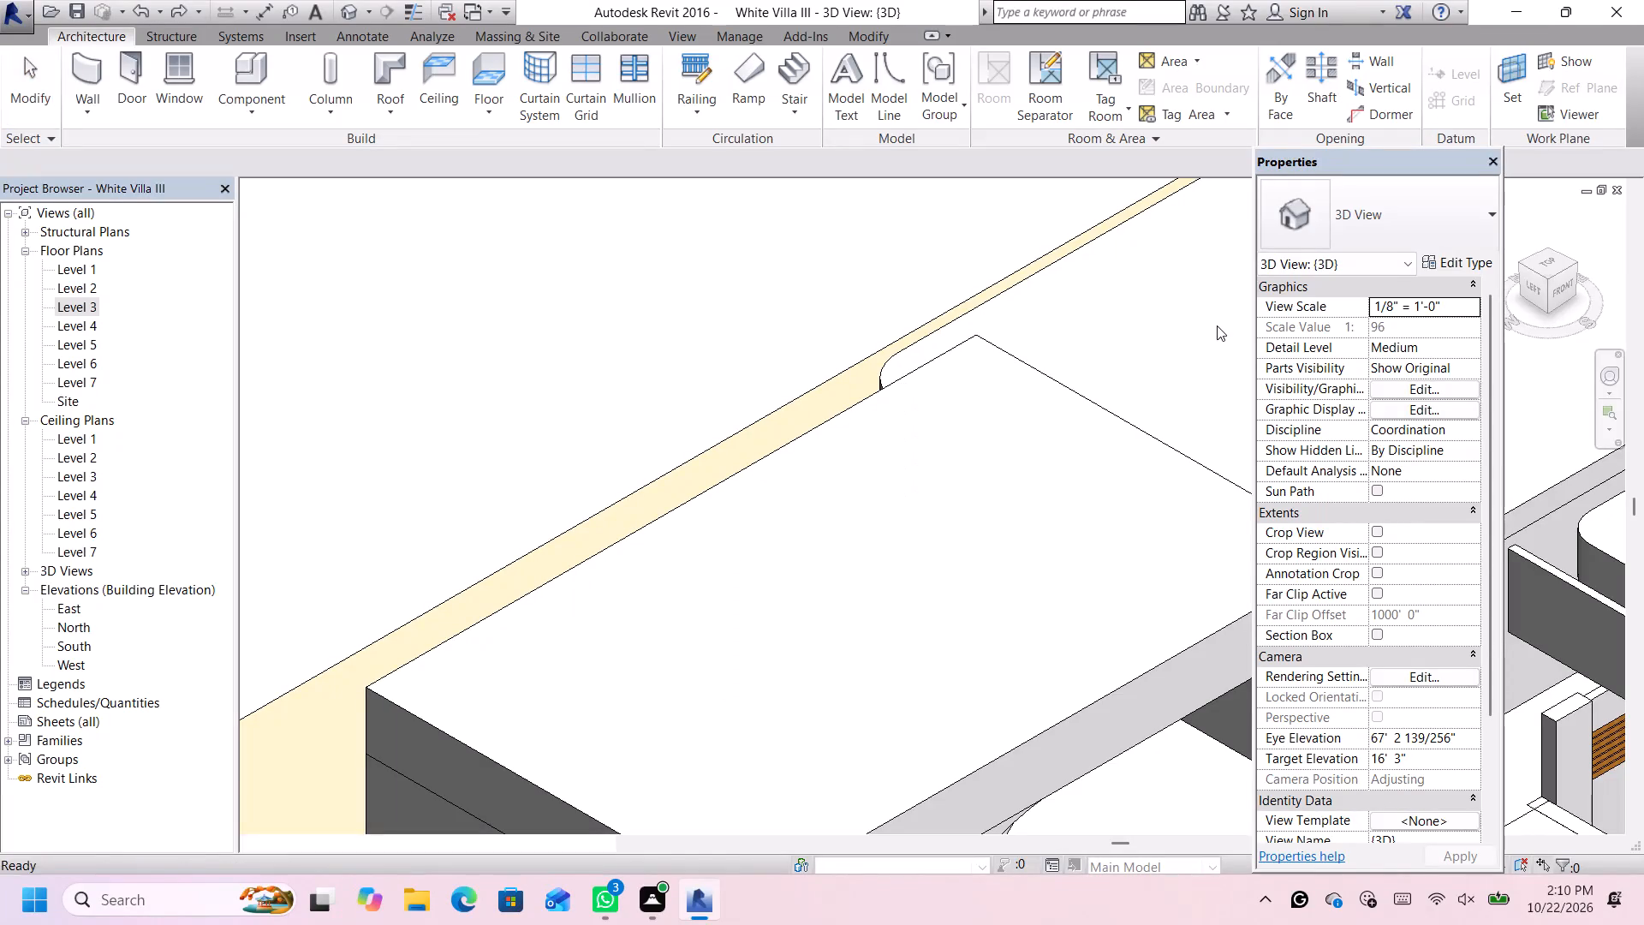
key("ctrl+z")
key("ctrl+z")
scroll(1066, 371, "down", 15, "ctrl")
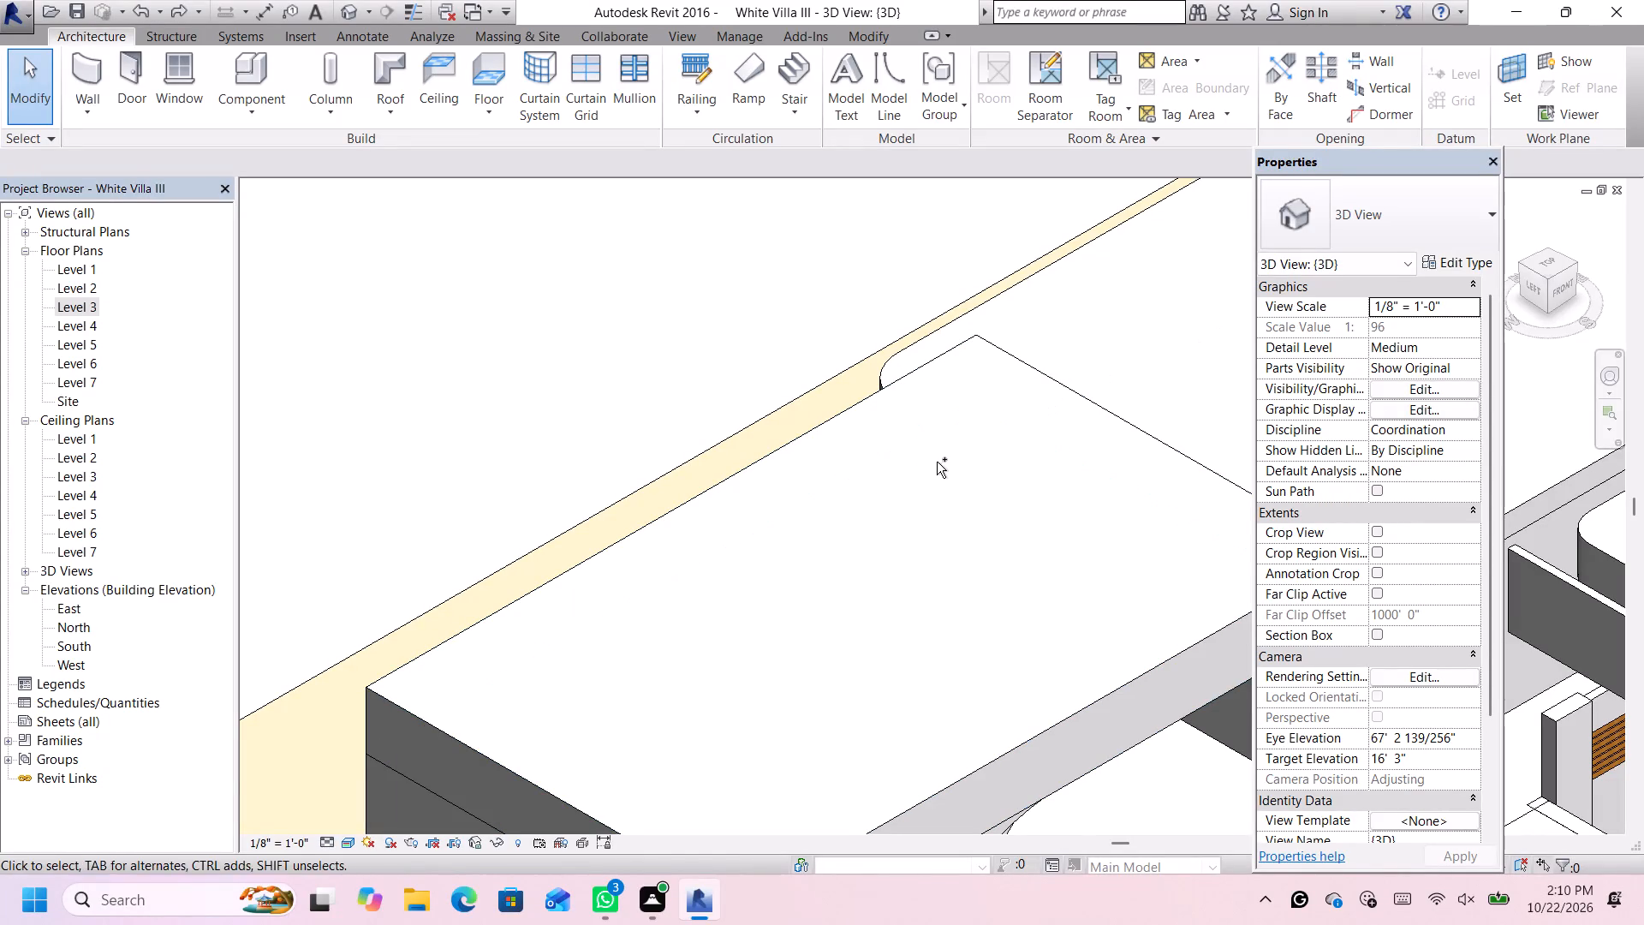
scroll(937, 462, "down", 1, "ctrl")
key("ctrl+z")
scroll(994, 394, "down", 6, "ctrl")
key("ctrl+z")
key("ctrl+z")
key("ctrl+z")
key("ctrl+z")
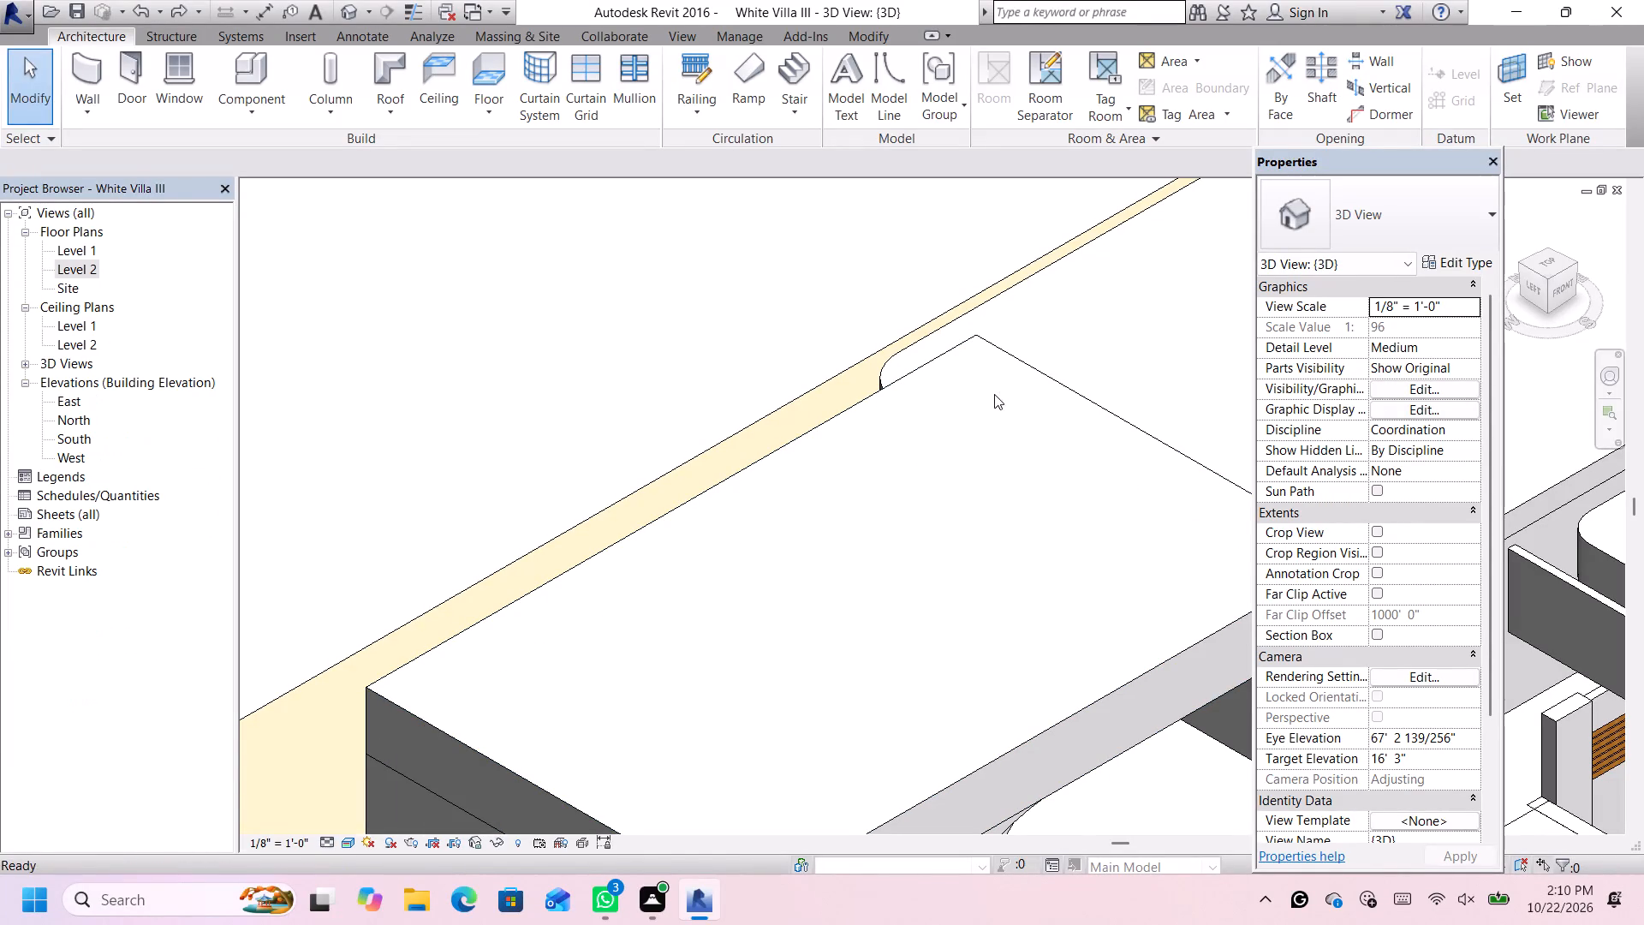
key("ctrl+z")
key("ctrl+z")
key("ctrl+z")
key("ctrl+z")
key("ctrl+z")
key("ctrl+z")
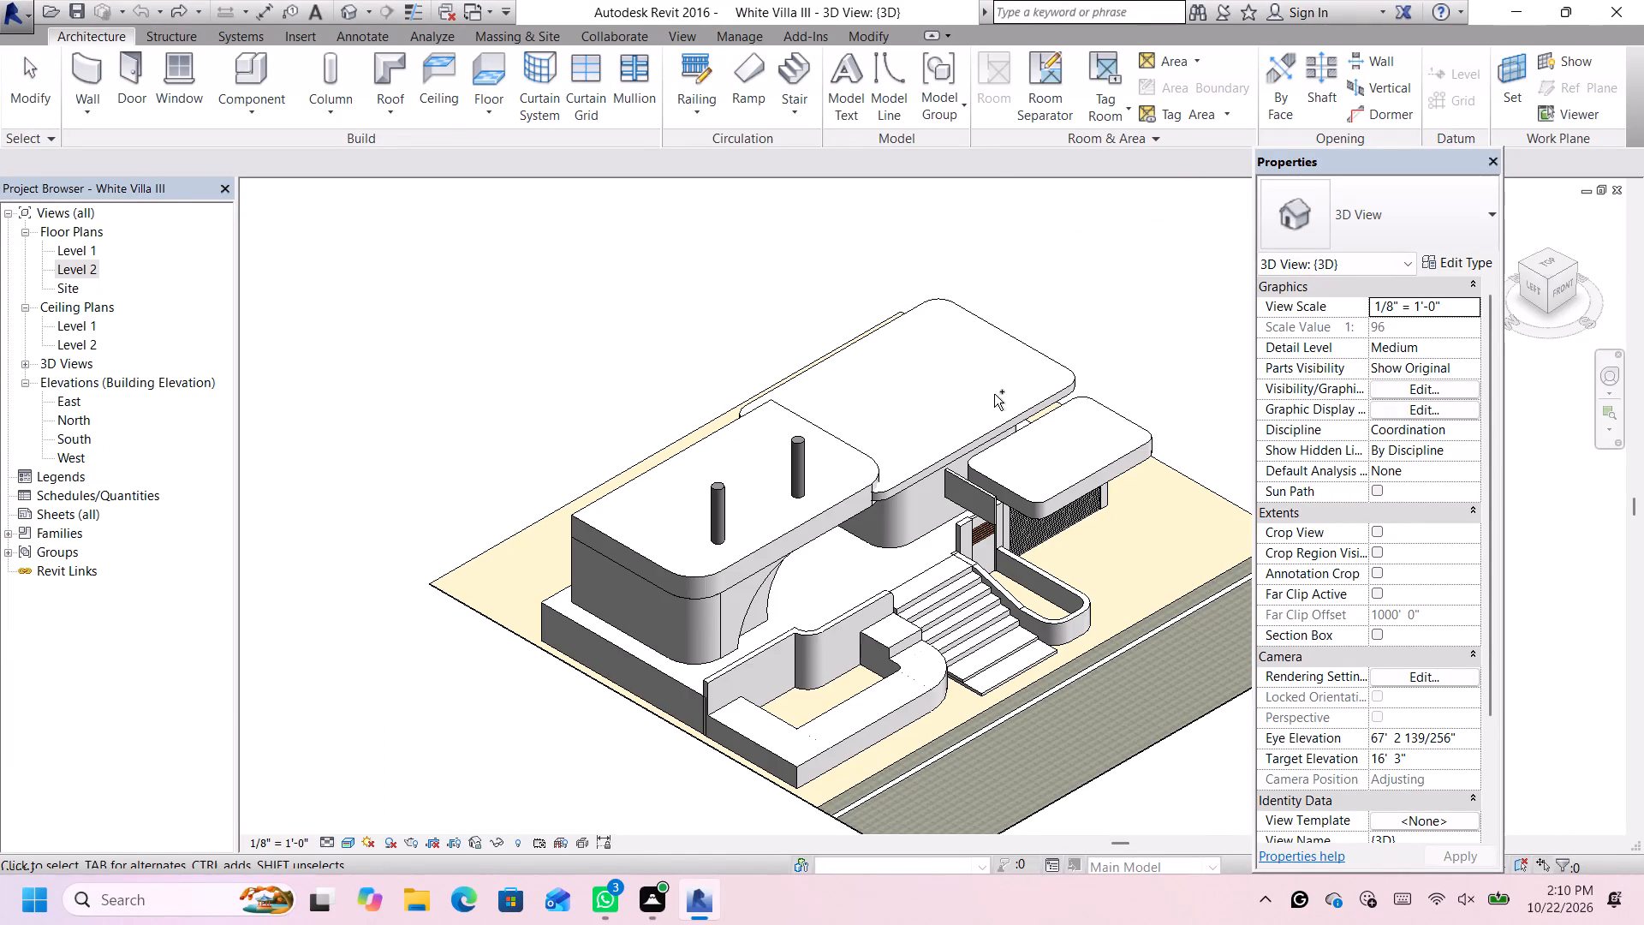
Close the Autodesk licence notification covering the model.
key("ctrl+z")
key("ctrl+z")
key("ctrl+z")
key("ctrl+z")
key("ctrl+z")
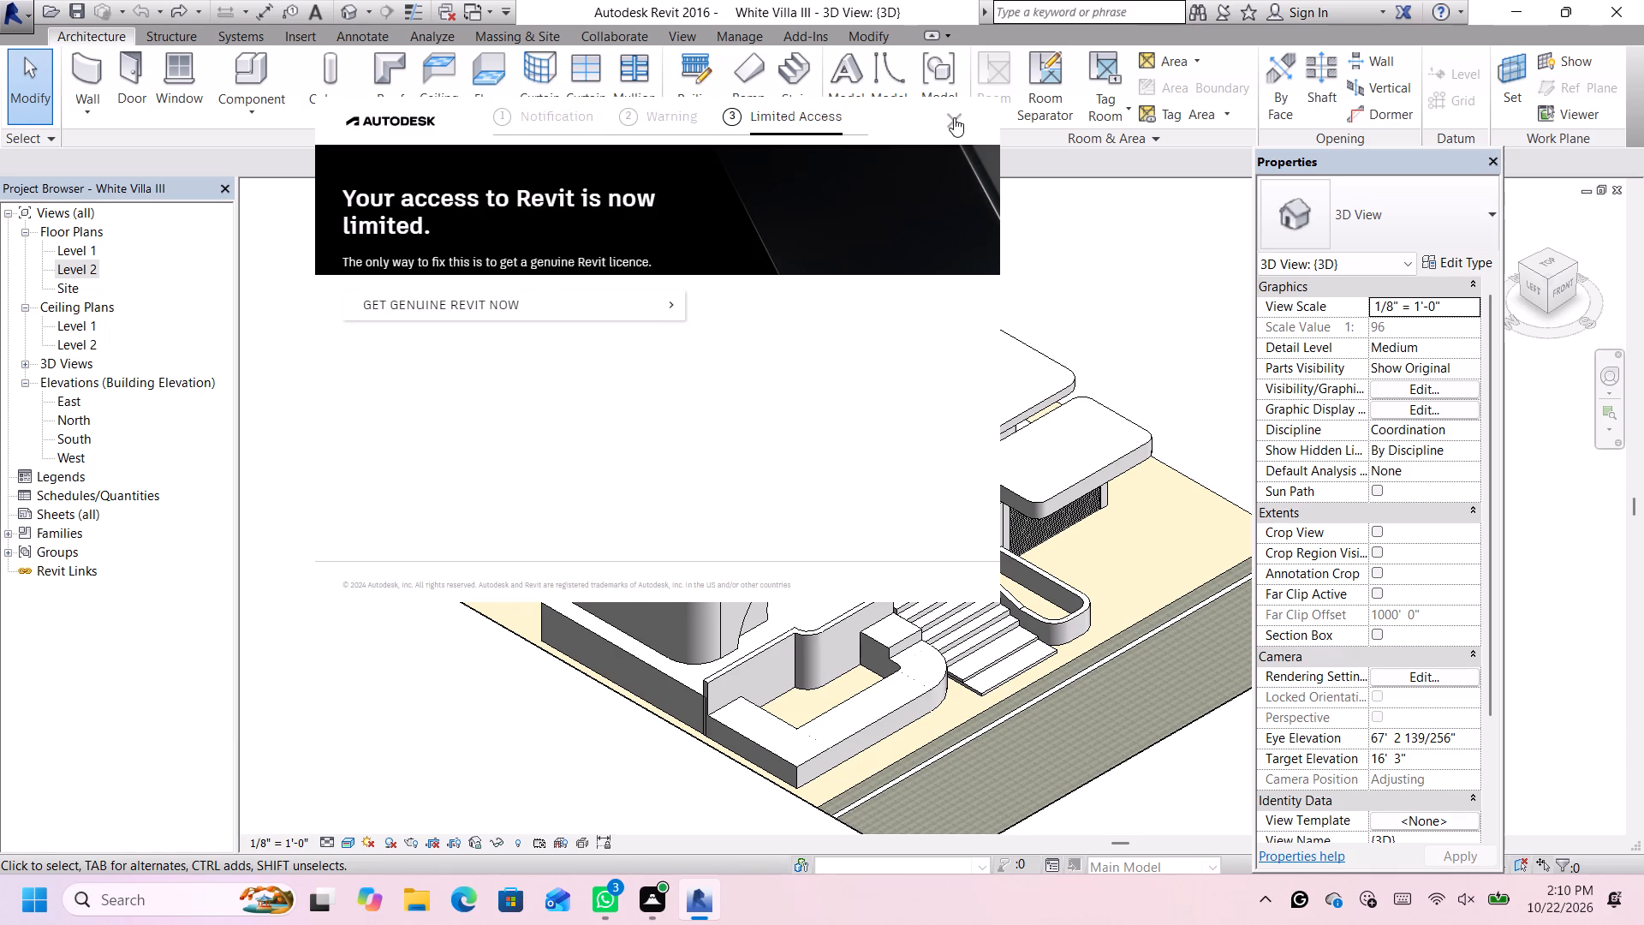
left_click(954, 116)
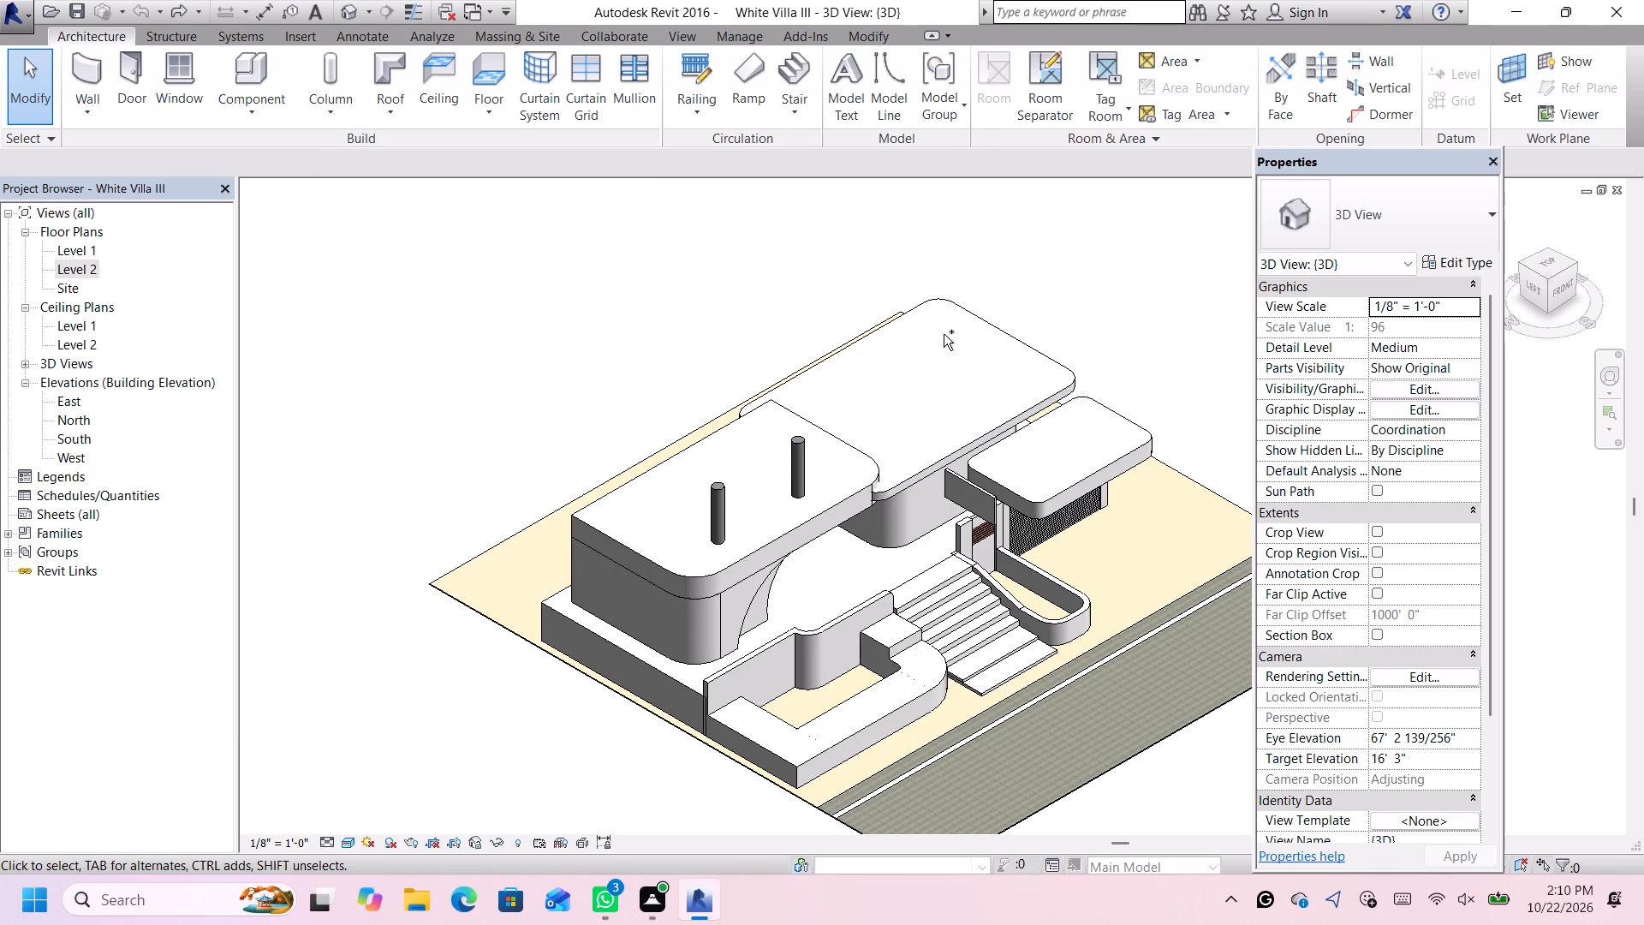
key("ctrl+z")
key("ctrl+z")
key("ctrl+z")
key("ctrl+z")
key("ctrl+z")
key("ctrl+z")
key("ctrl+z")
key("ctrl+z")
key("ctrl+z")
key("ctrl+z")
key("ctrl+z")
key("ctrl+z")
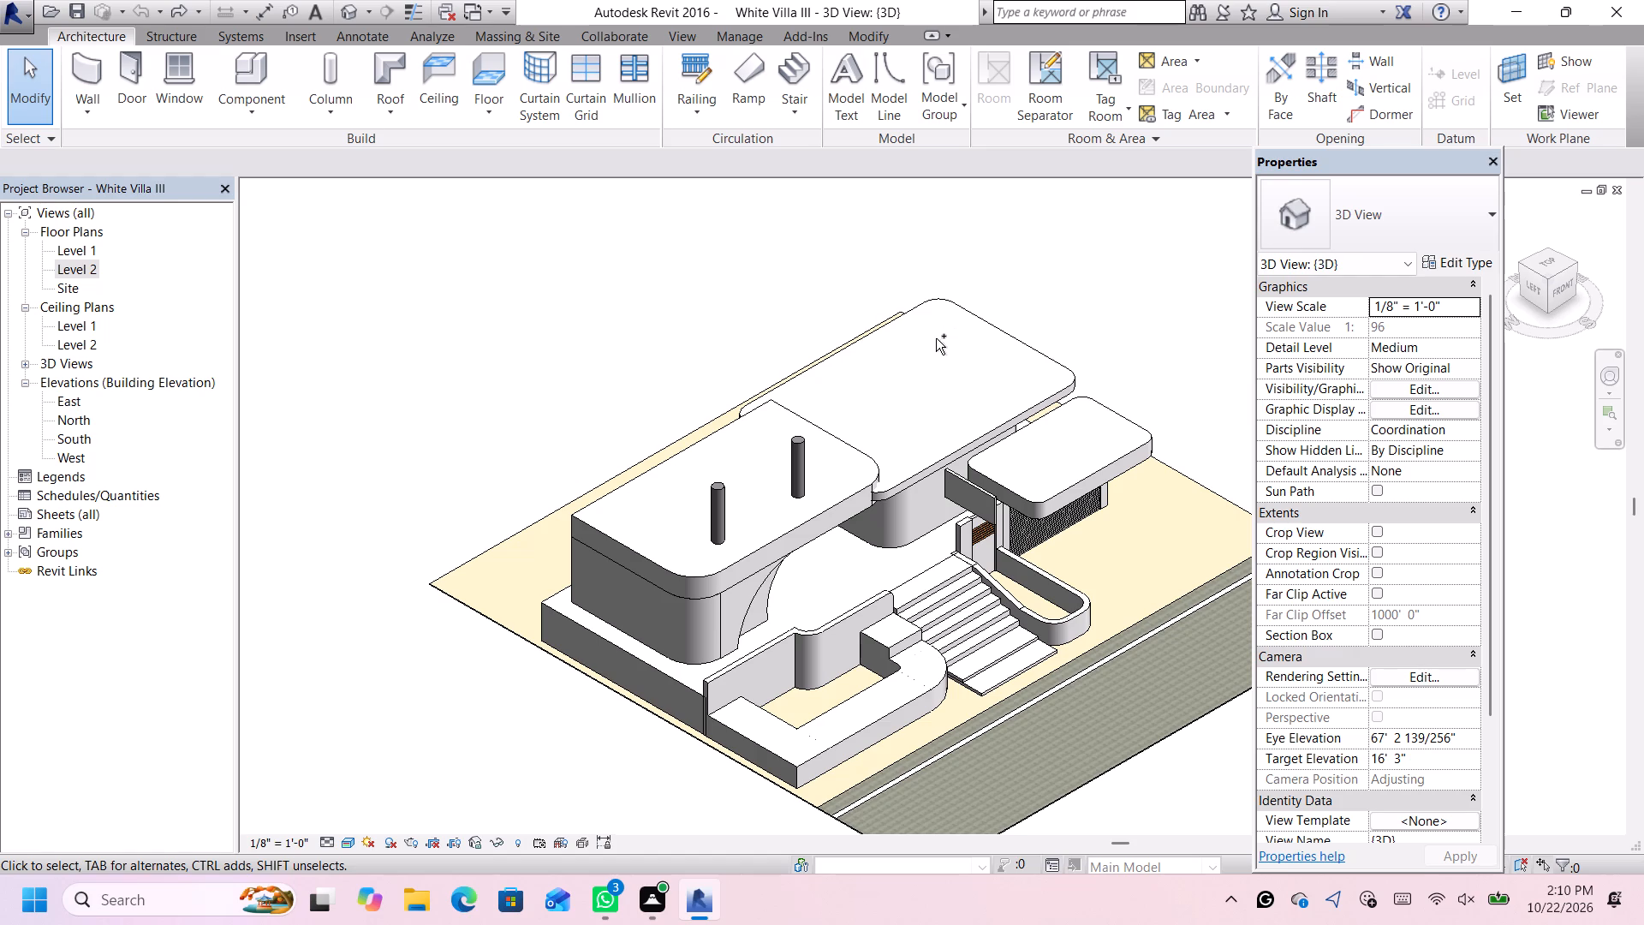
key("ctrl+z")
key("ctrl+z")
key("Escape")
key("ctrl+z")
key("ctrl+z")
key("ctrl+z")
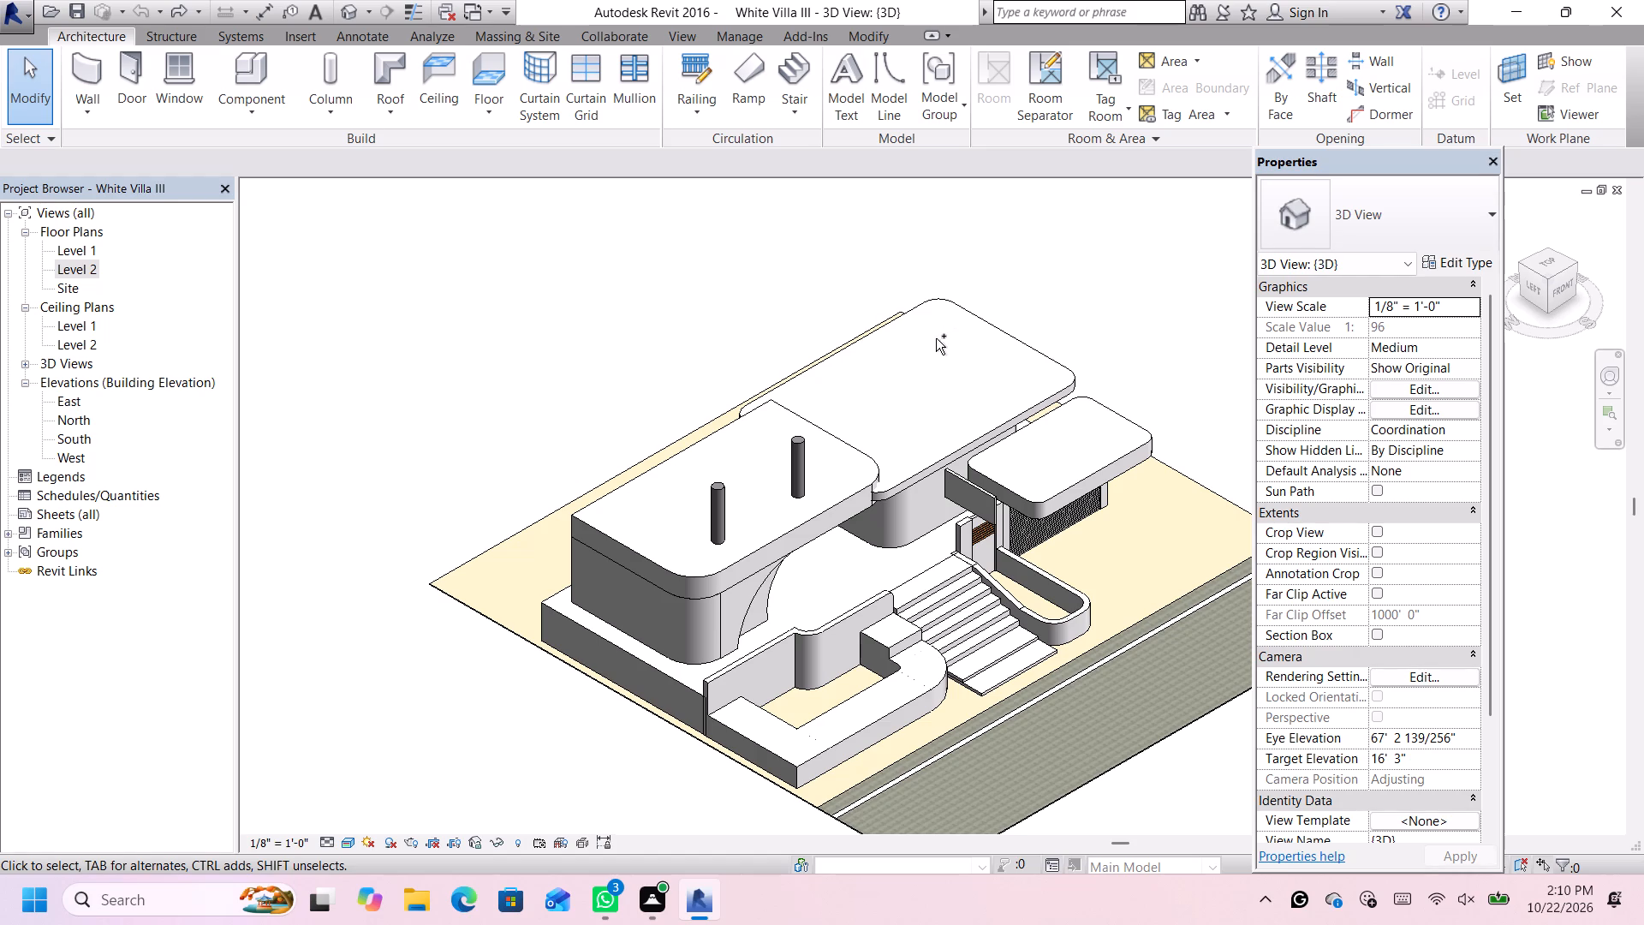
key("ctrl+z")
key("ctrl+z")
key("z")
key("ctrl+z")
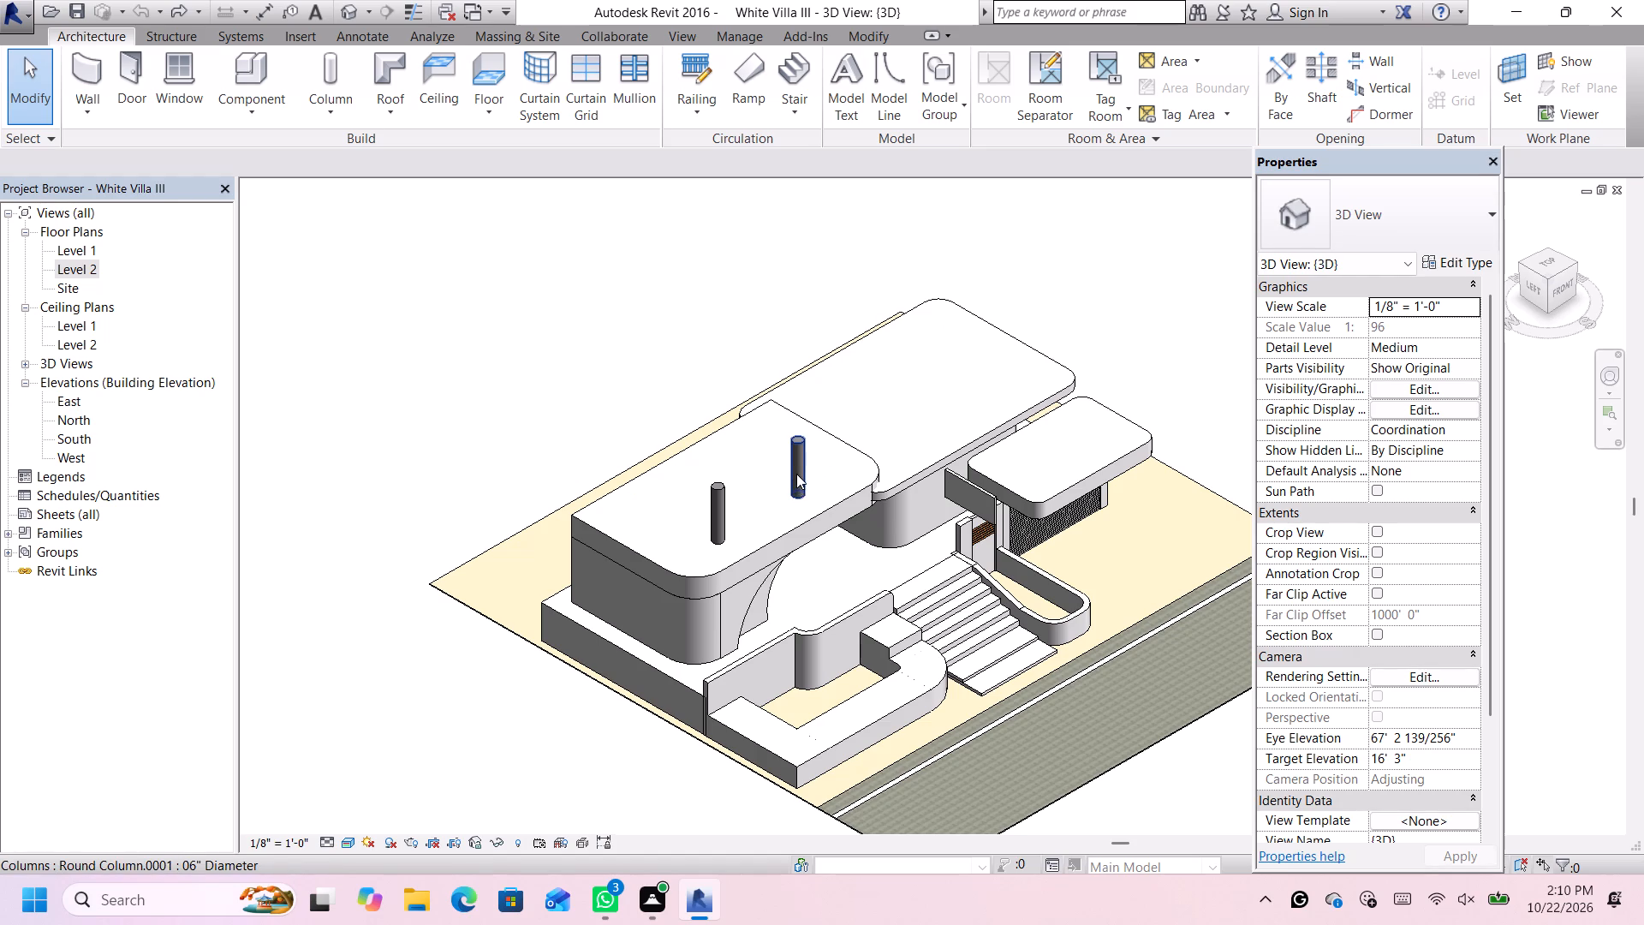
Delete the eastern round column on the roof above the arch.
left_click(796, 474)
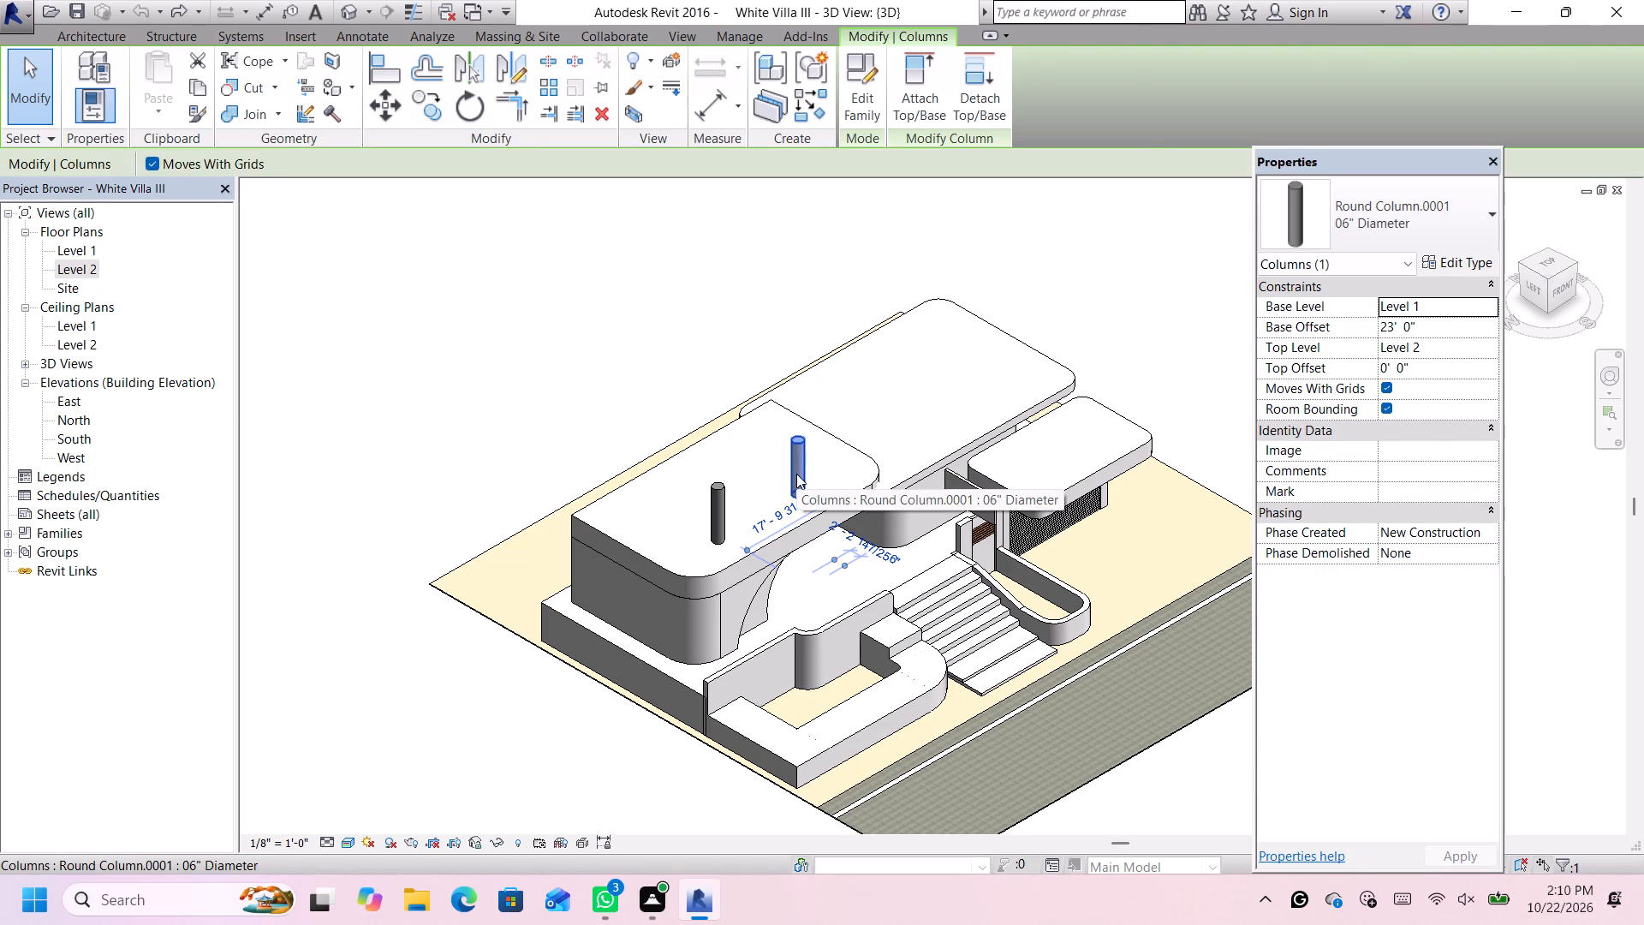
key("Delete")
Open the remaining roof column's Round Column.0001 family for editing and delete its cylinder extrusion.
left_click(712, 505)
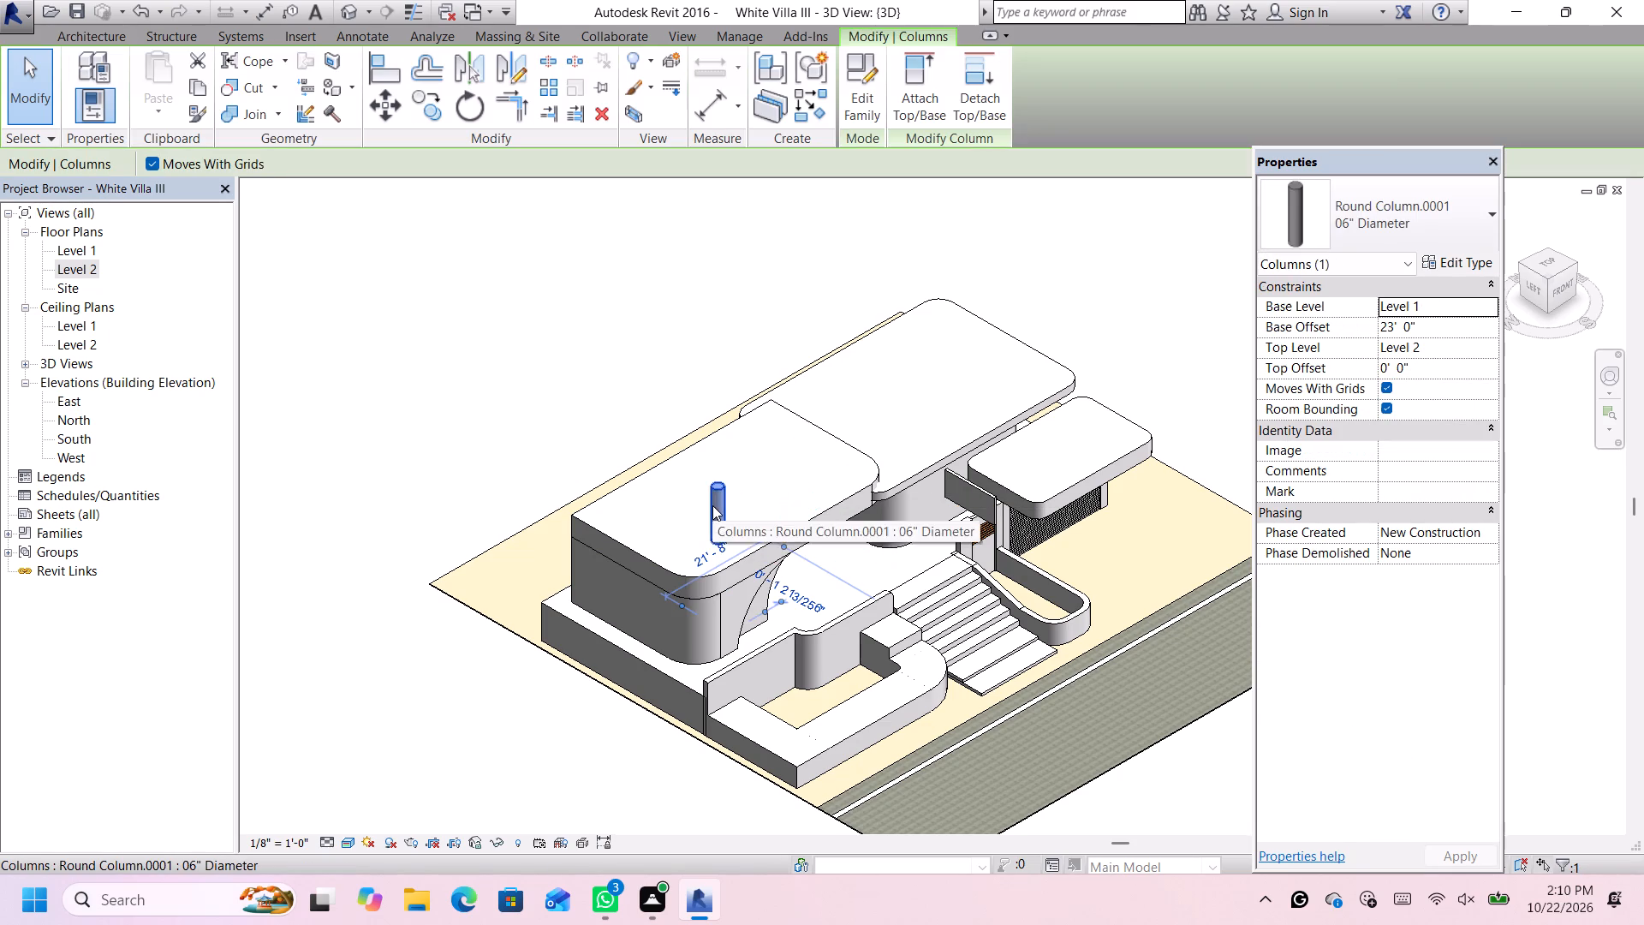
left_click(872, 84)
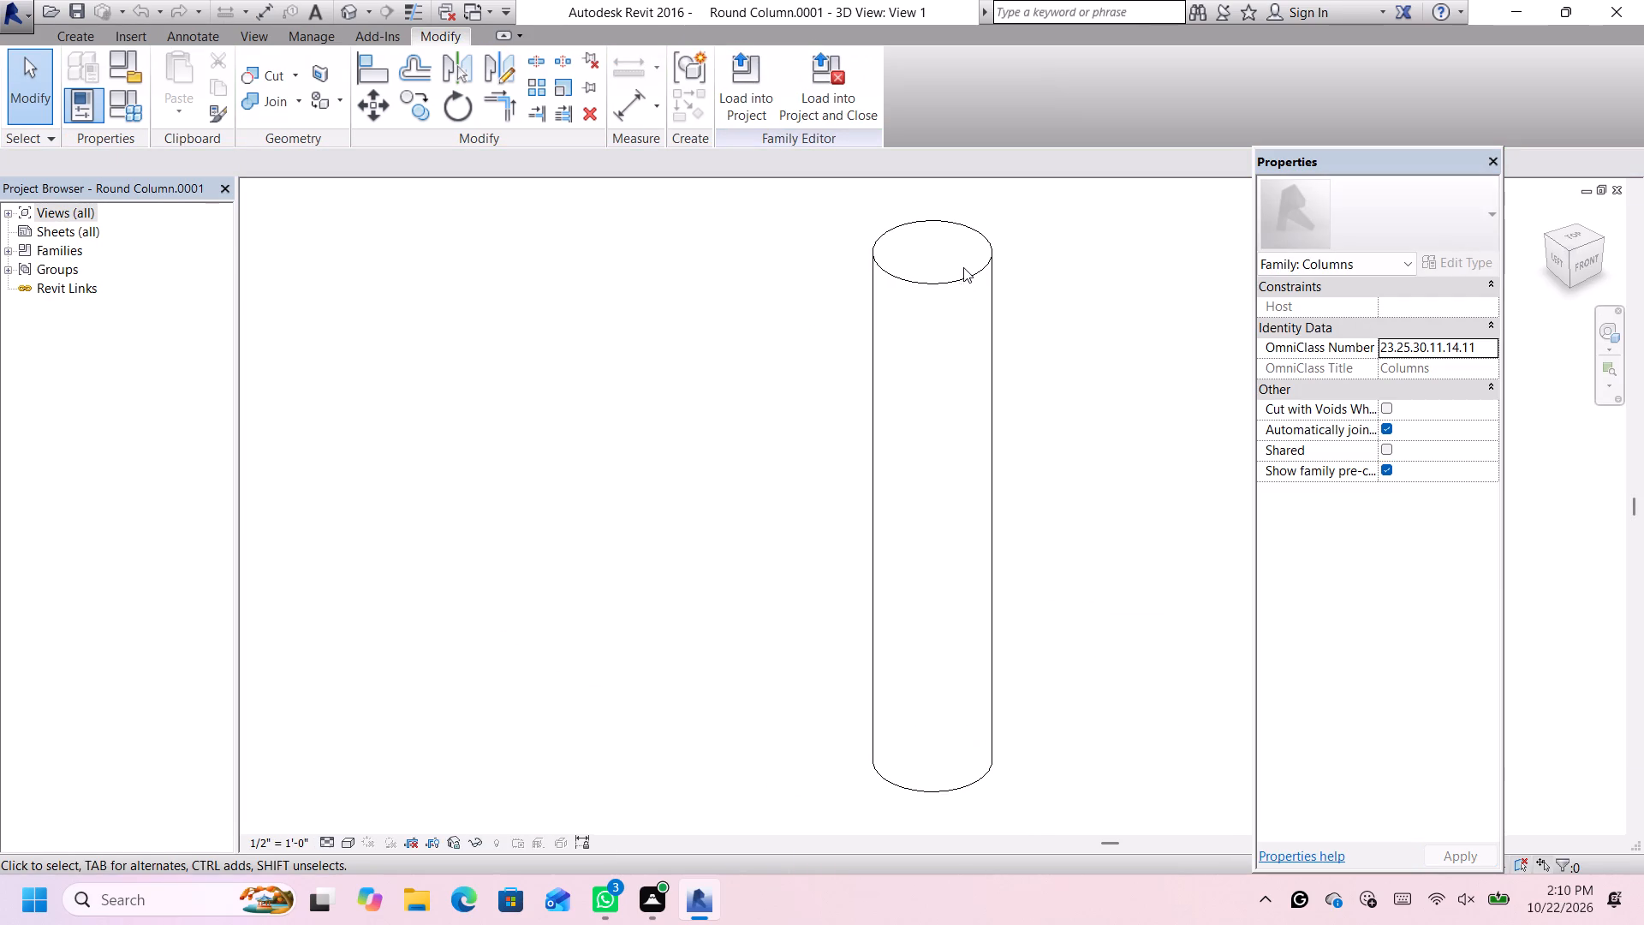
left_click(963, 266)
left_click(964, 276)
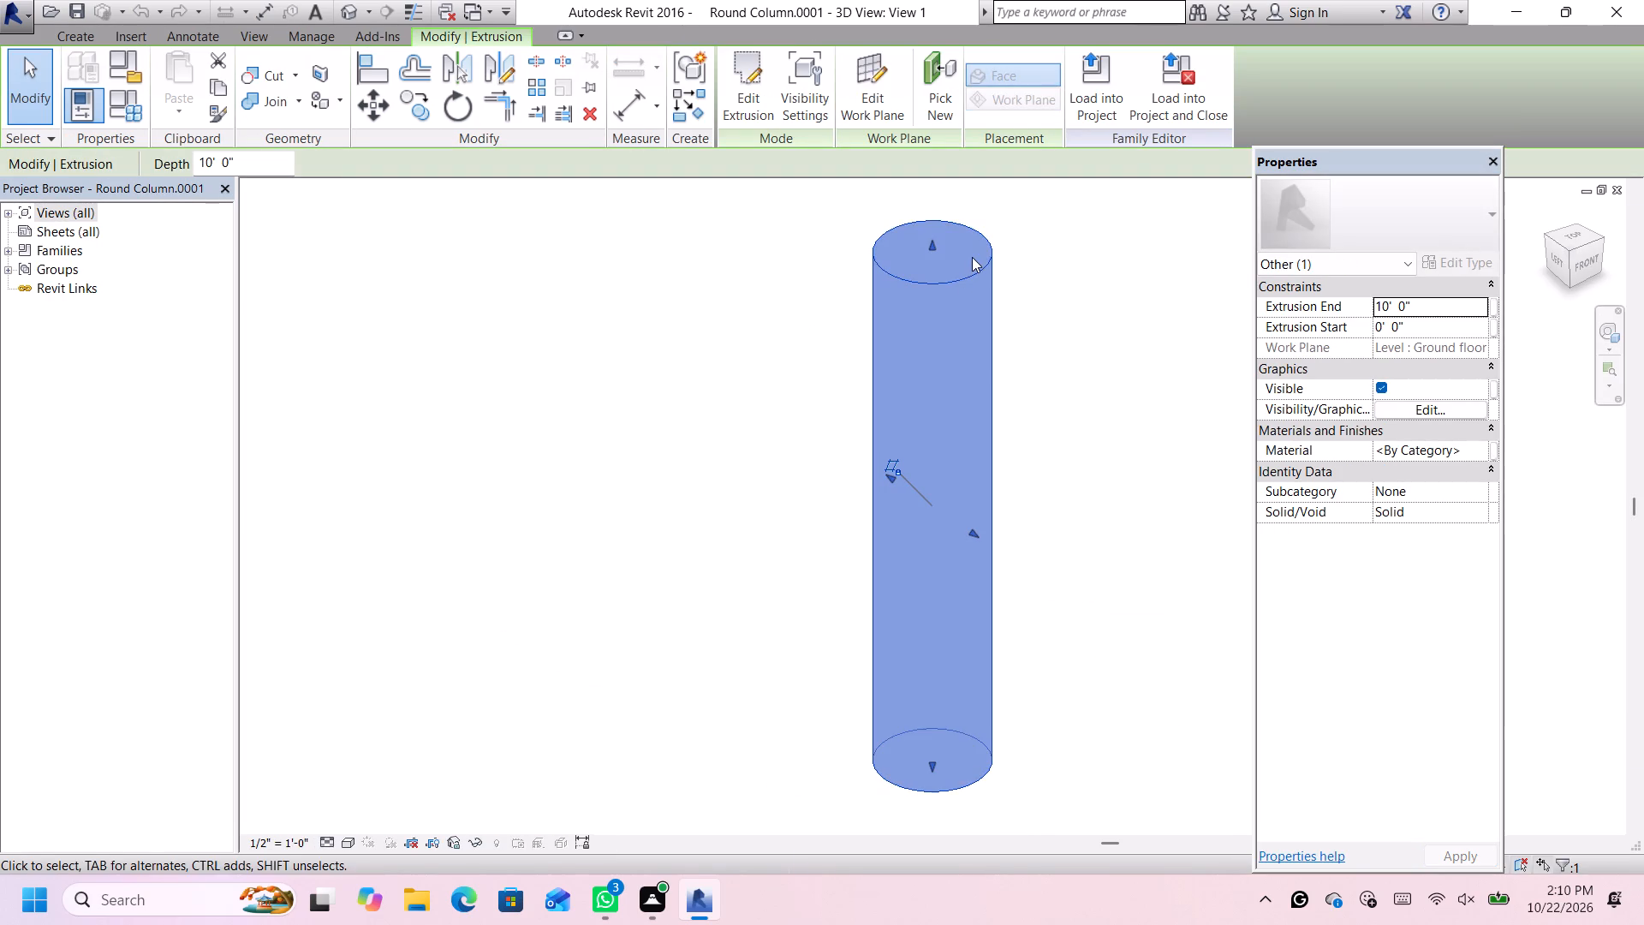
key("Delete")
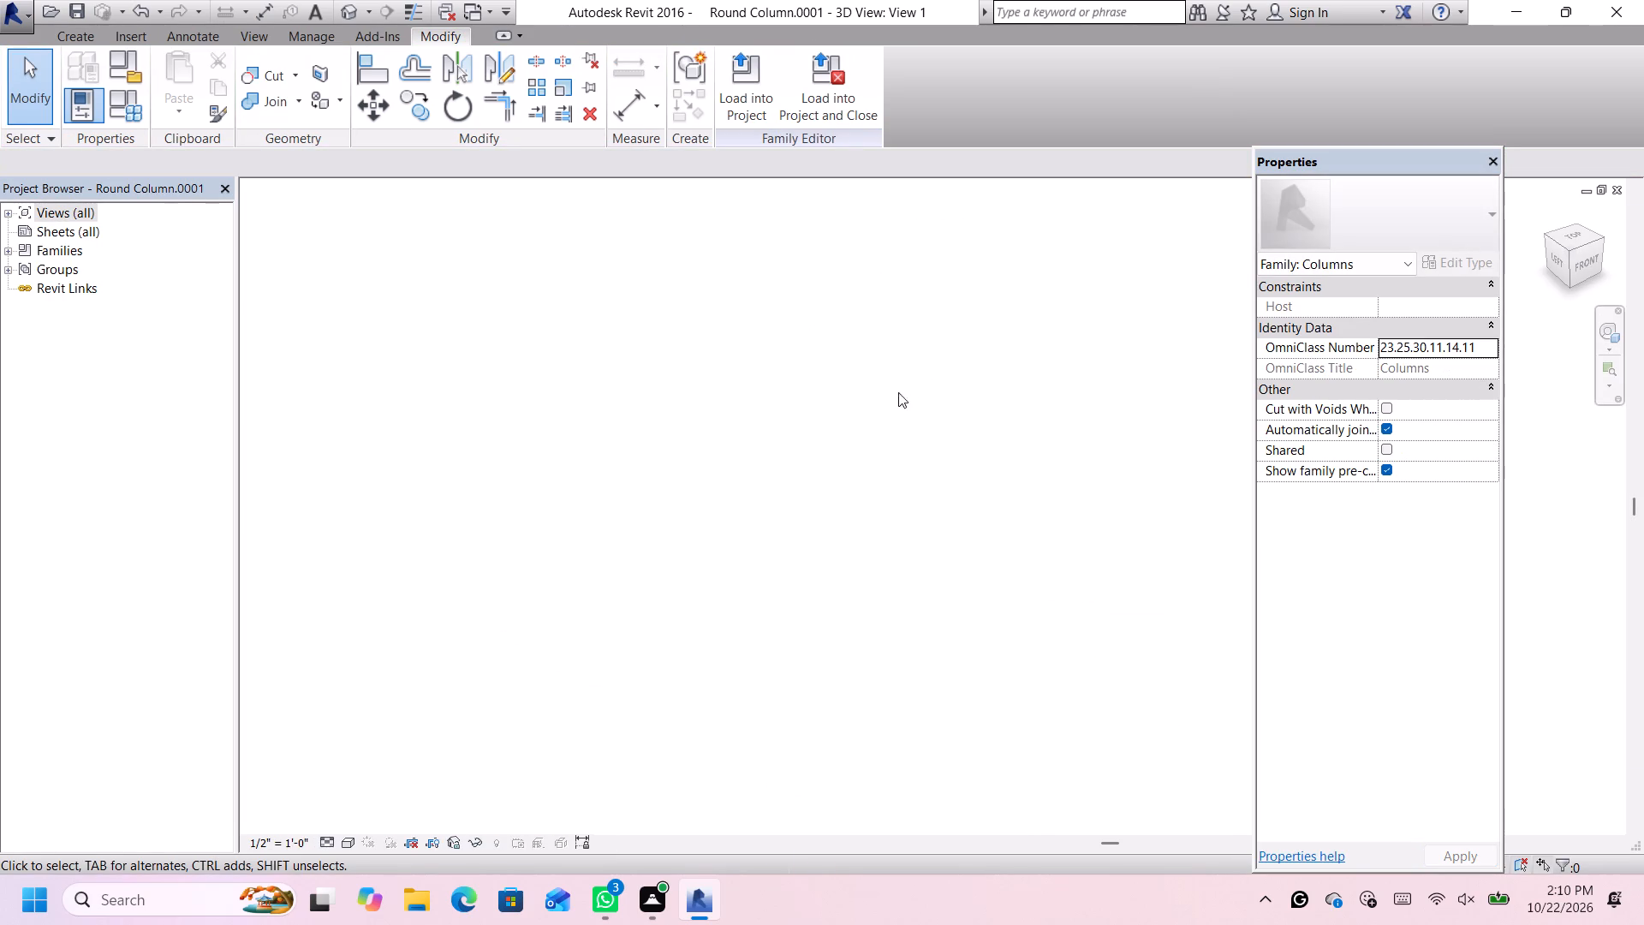
Create a solid cylinder extrusion in the empty column family from a circle with a radius of about 6".
left_click(72, 39)
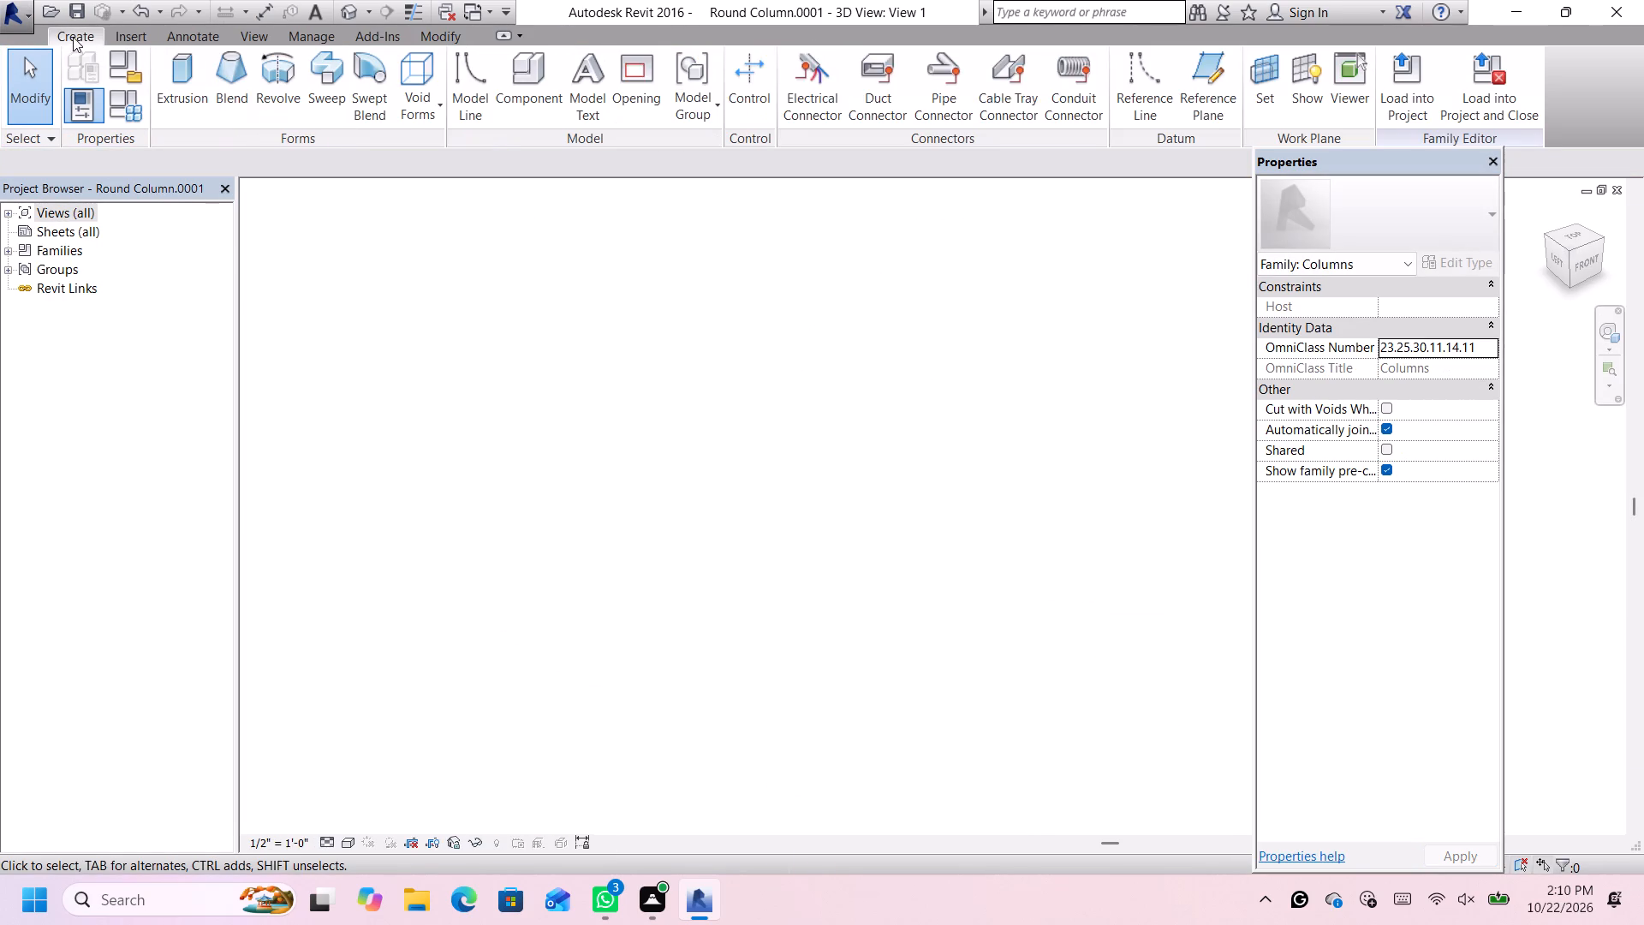
left_click(193, 71)
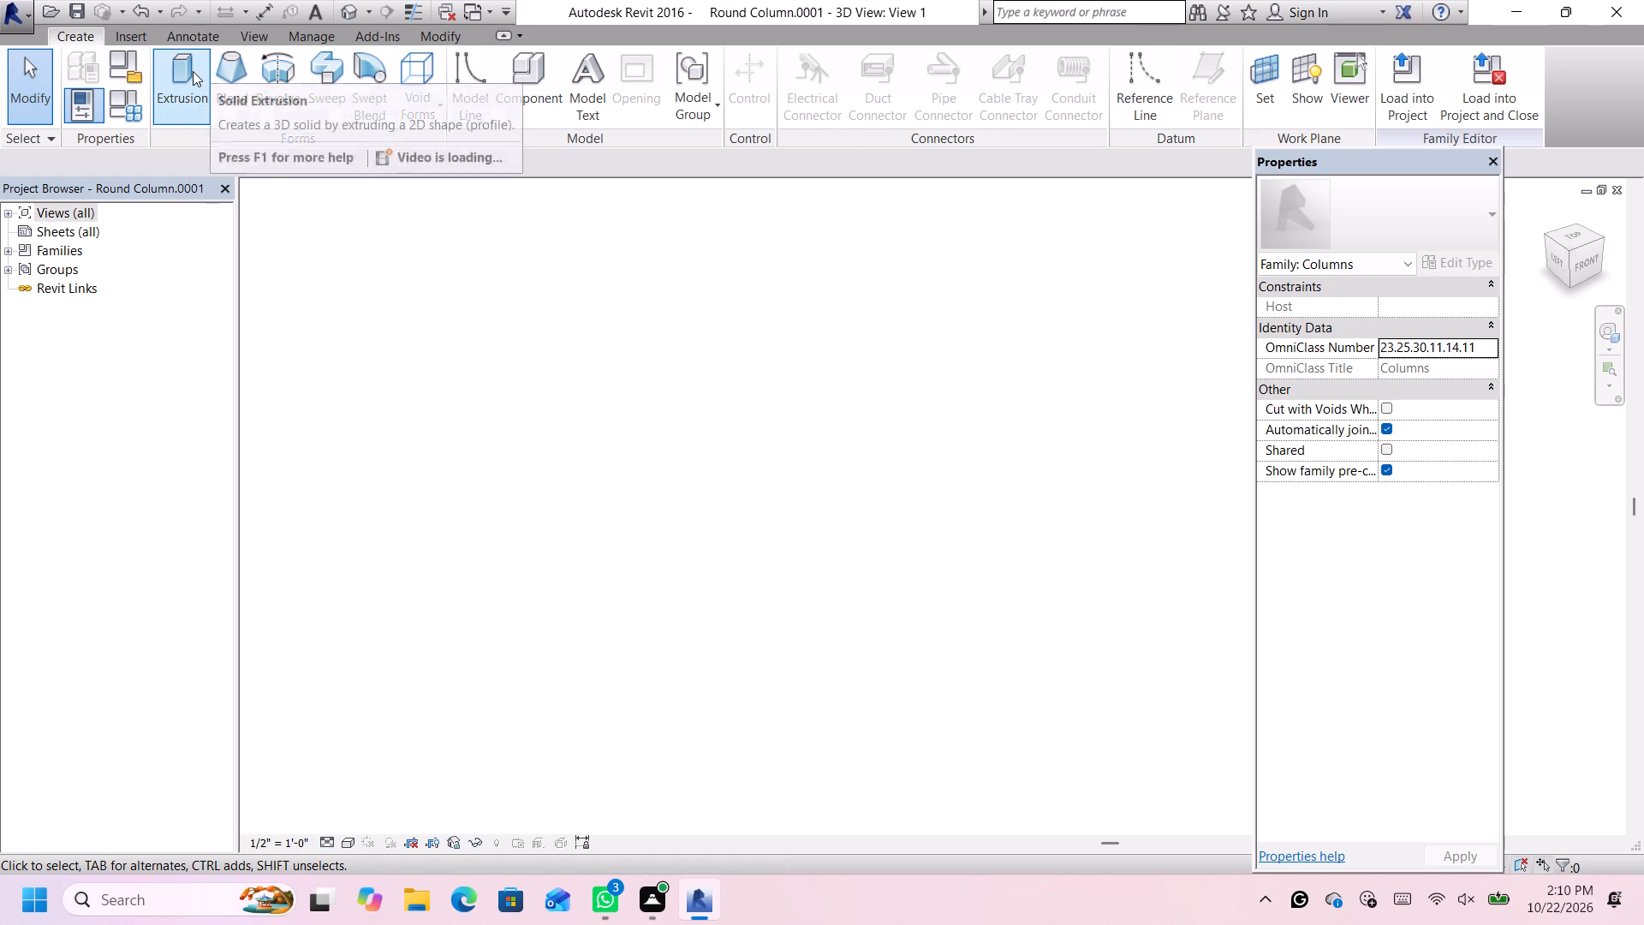
left_click(866, 65)
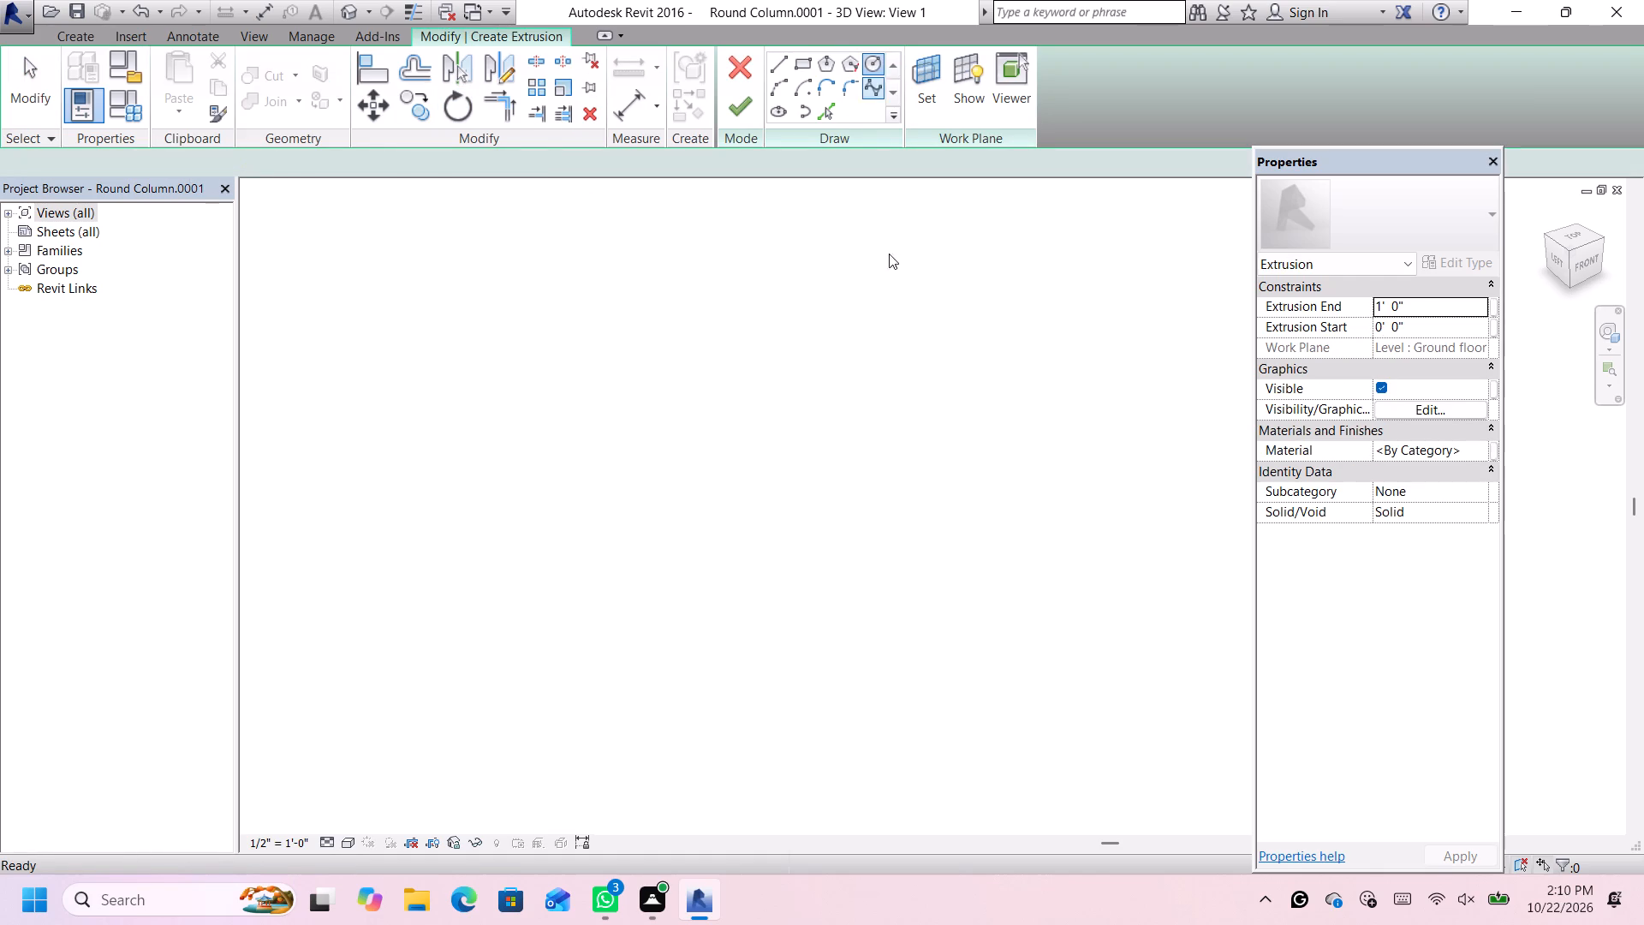
left_click(840, 610)
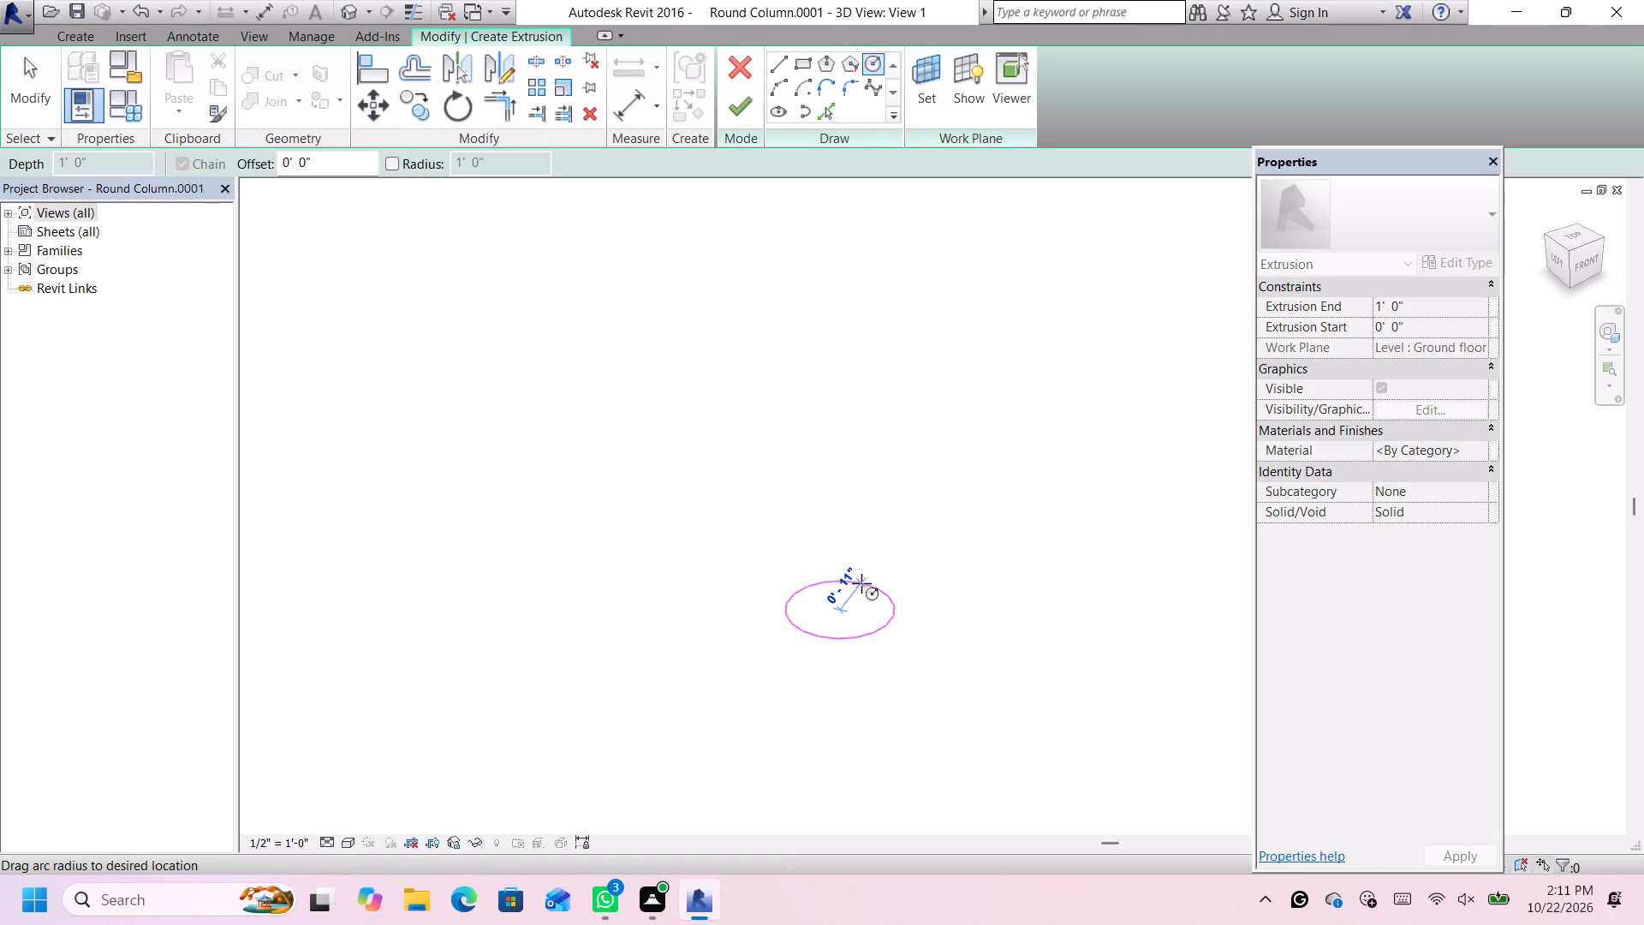
scroll(853, 594, "up", 1)
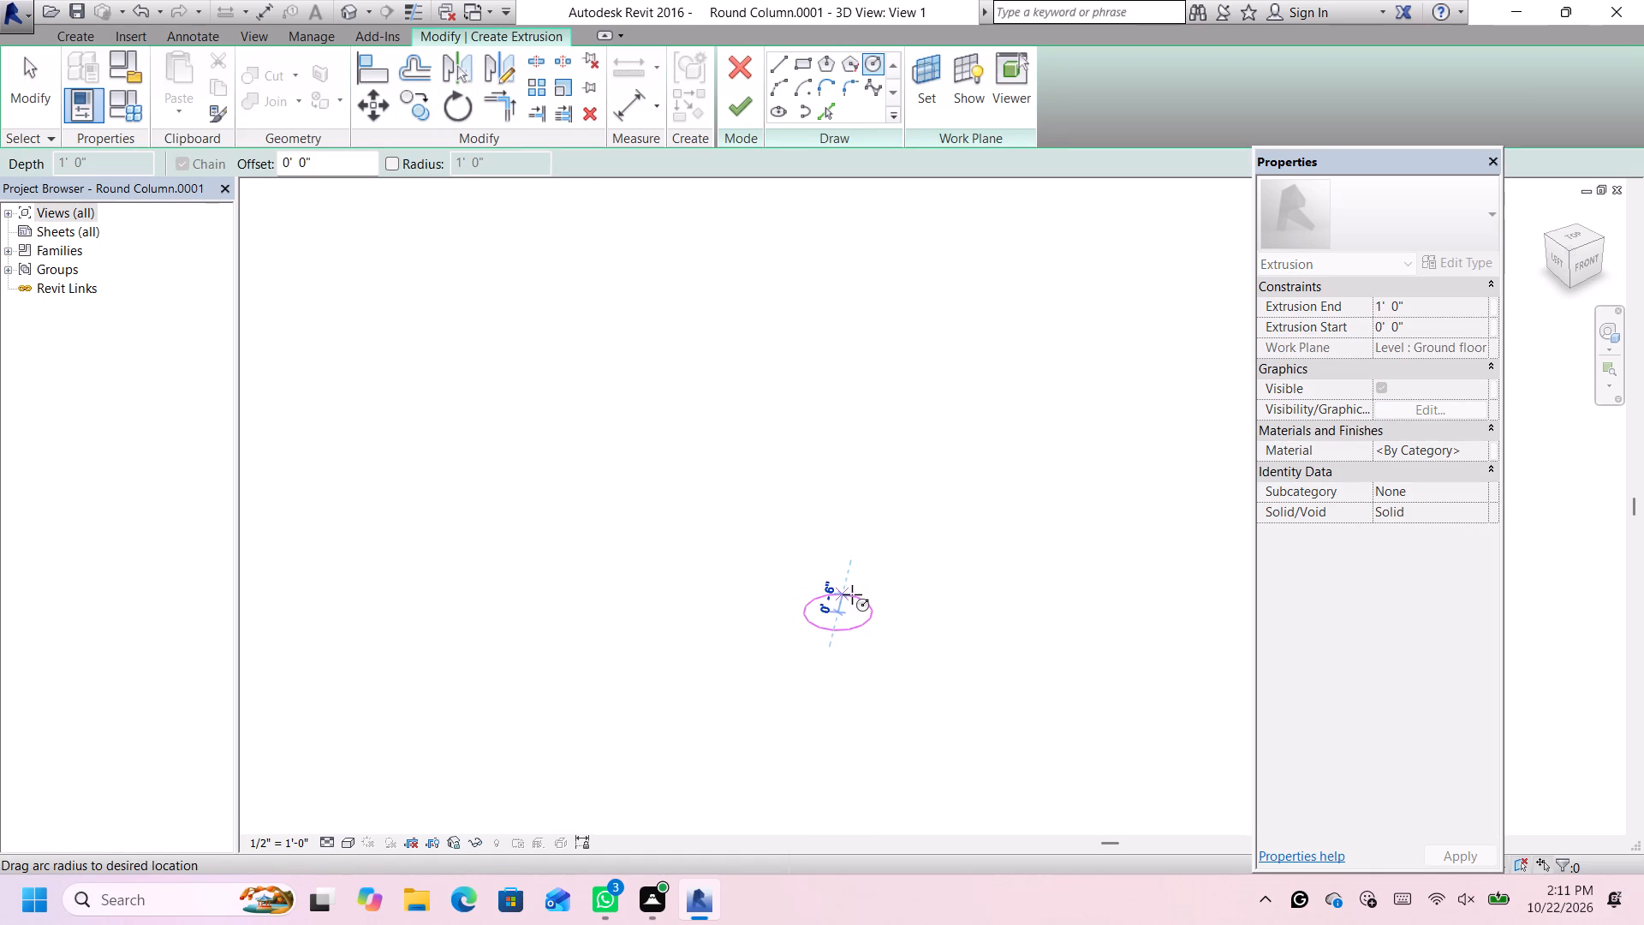
scroll(852, 594, "down", 1)
scroll(852, 594, "up", 3)
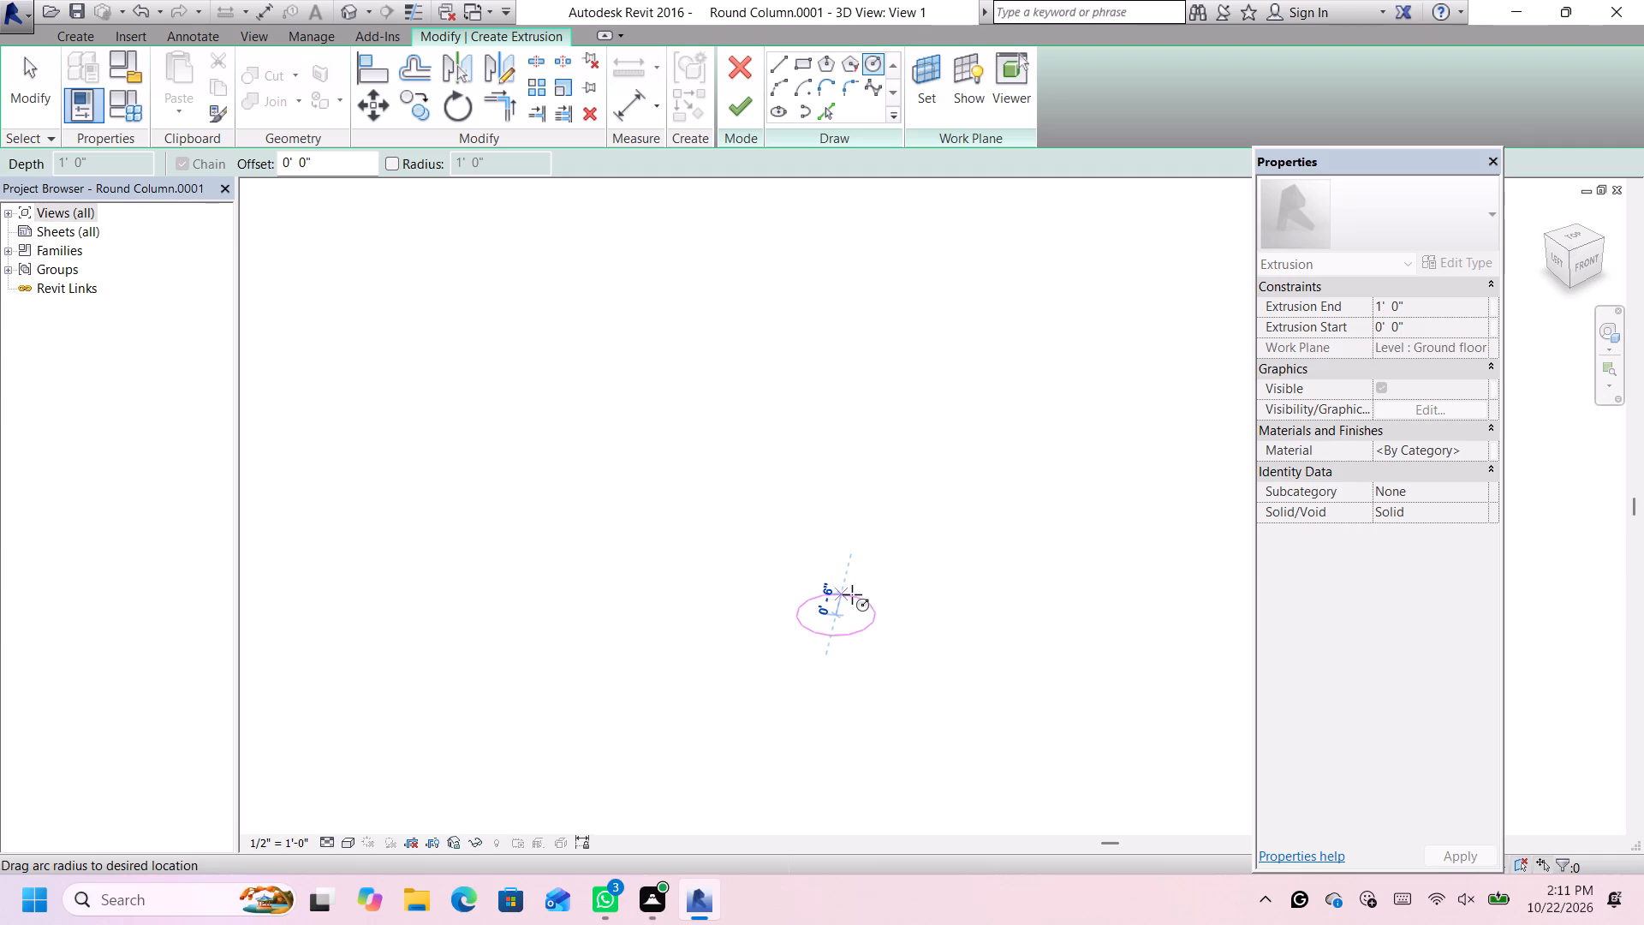
left_click(852, 594)
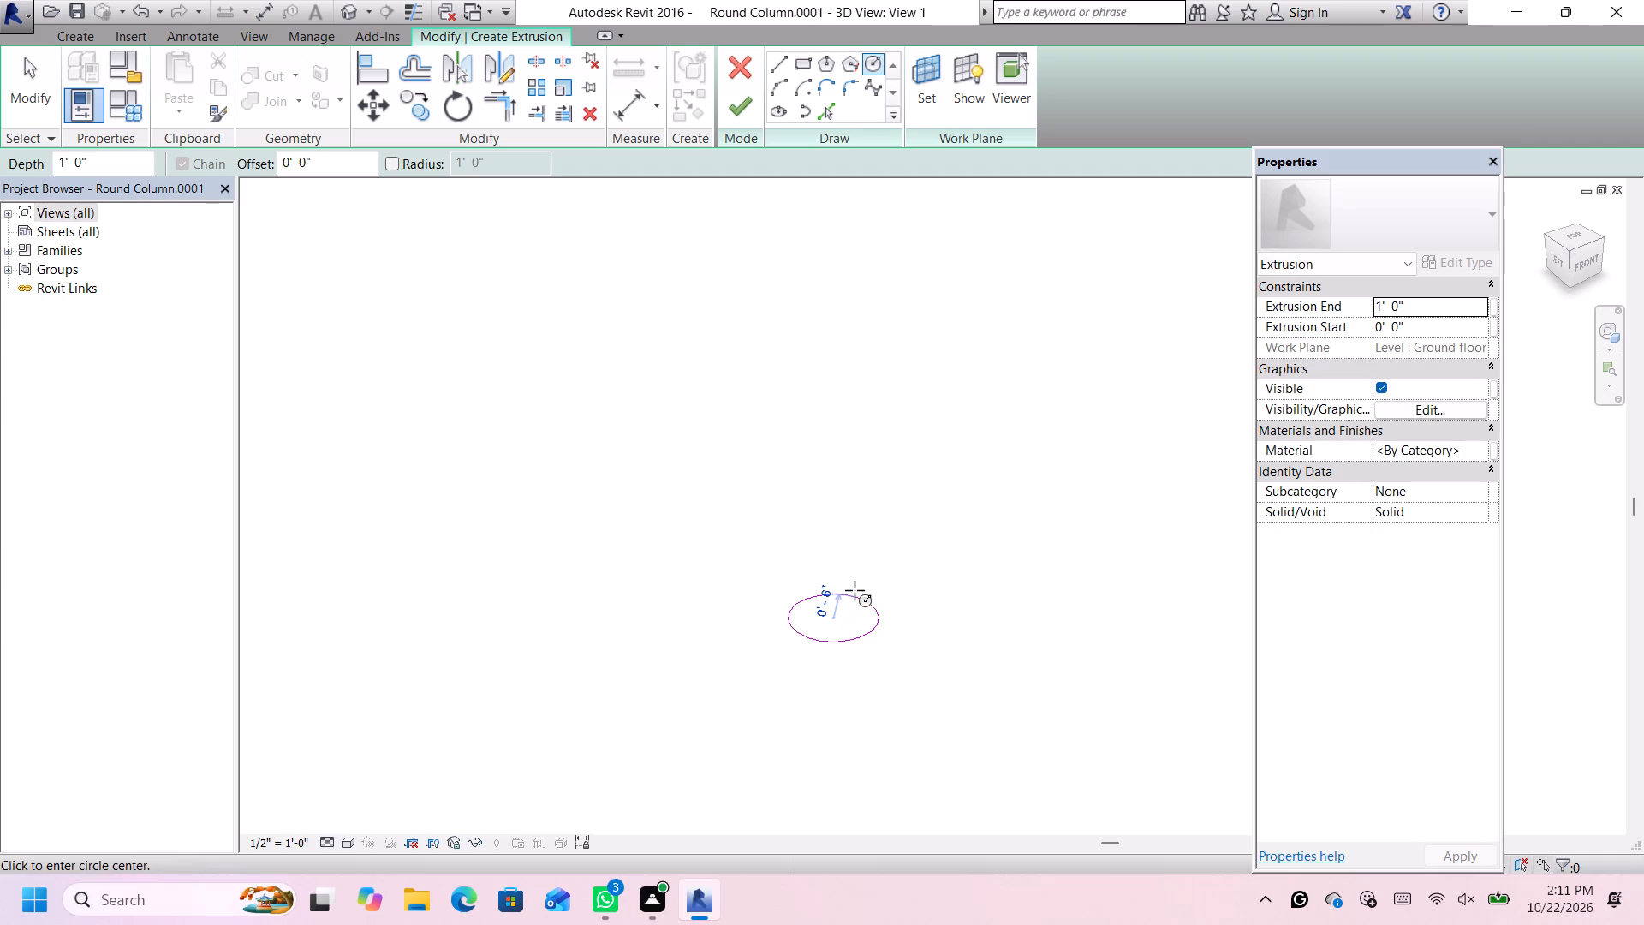
scroll(807, 590, "up", 5)
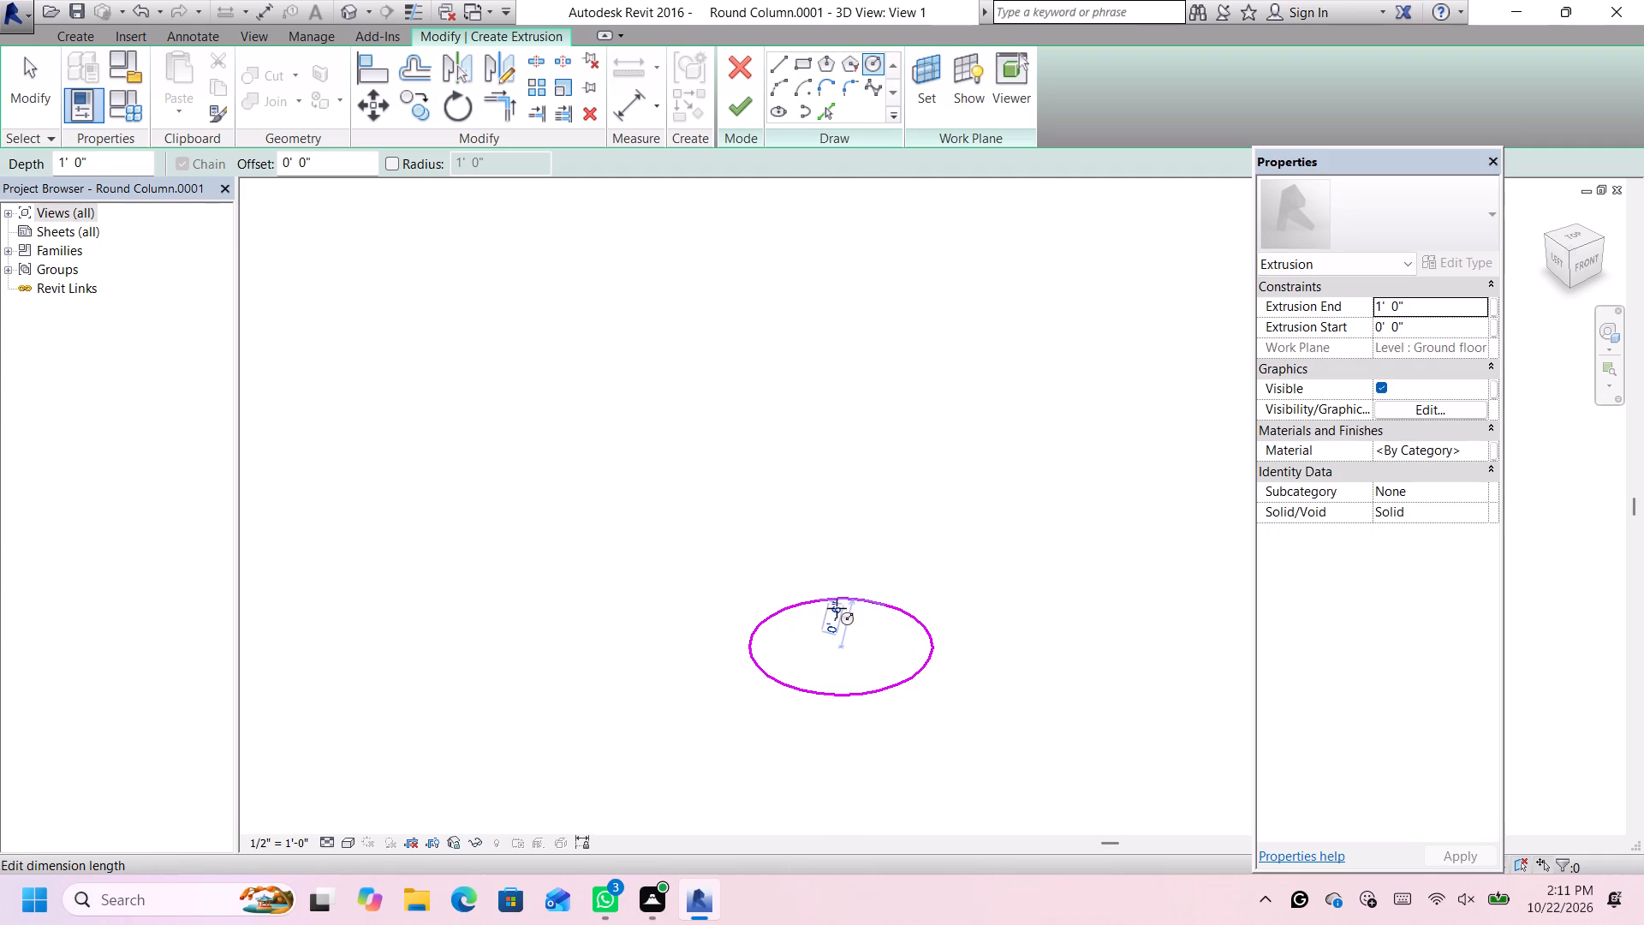
scroll(836, 618, "down", 6)
scroll(852, 583, "up", 5)
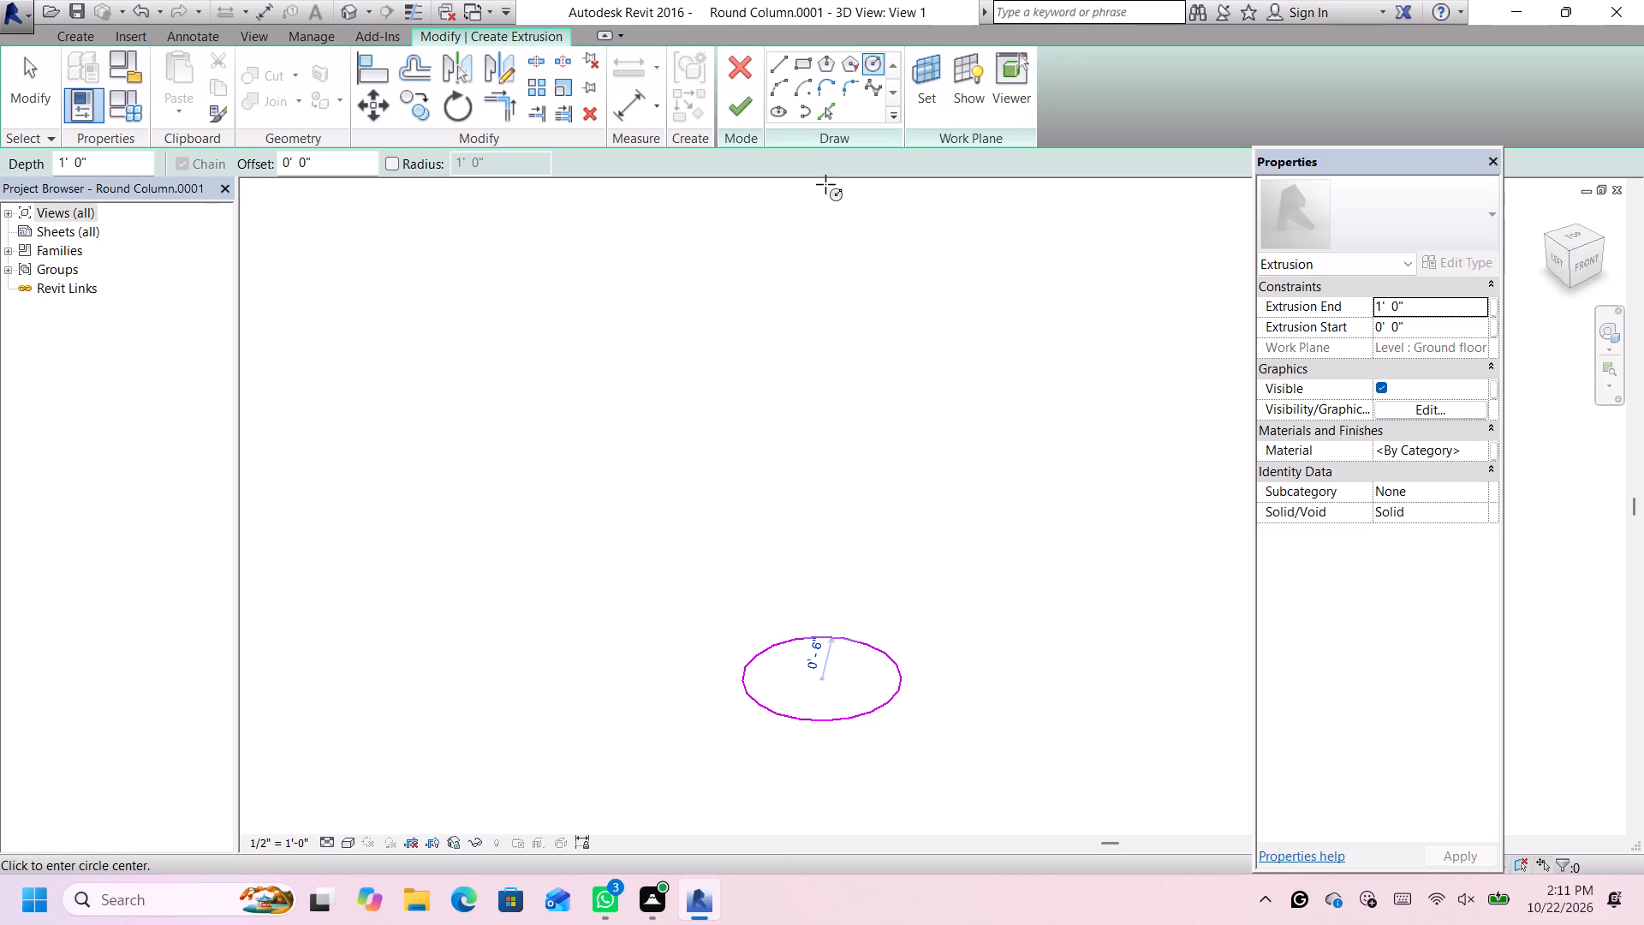
left_click(737, 110)
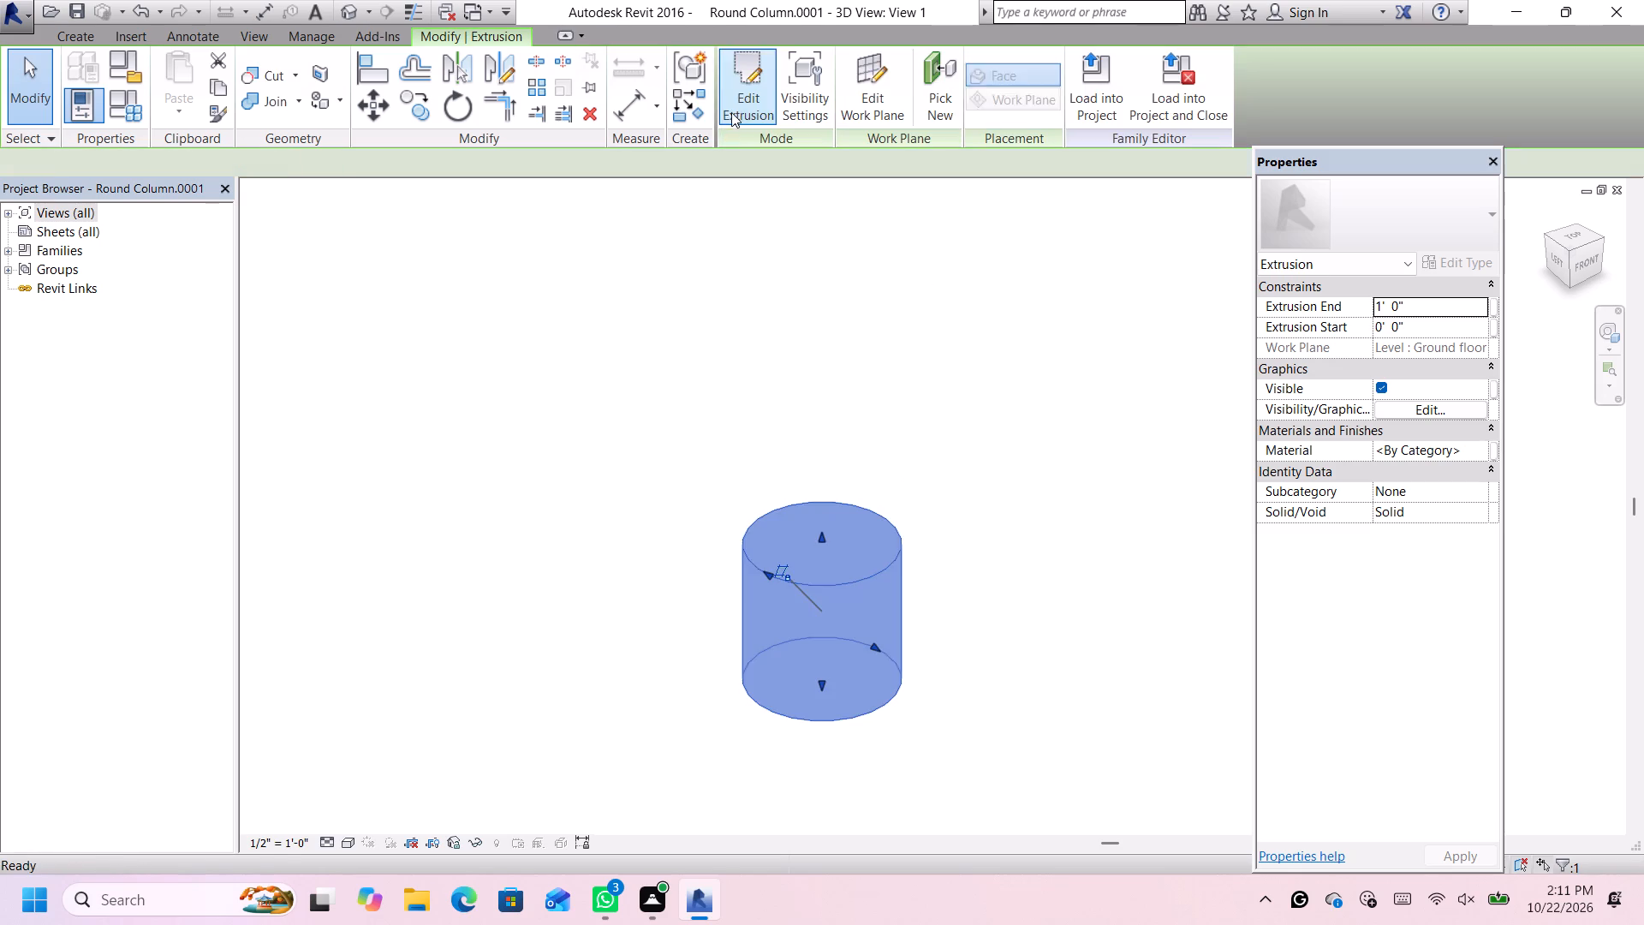
Stretch the new cylinder upward and set its extrusion end to 10'.
scroll(826, 548, "down", 3)
scroll(830, 524, "up", 4)
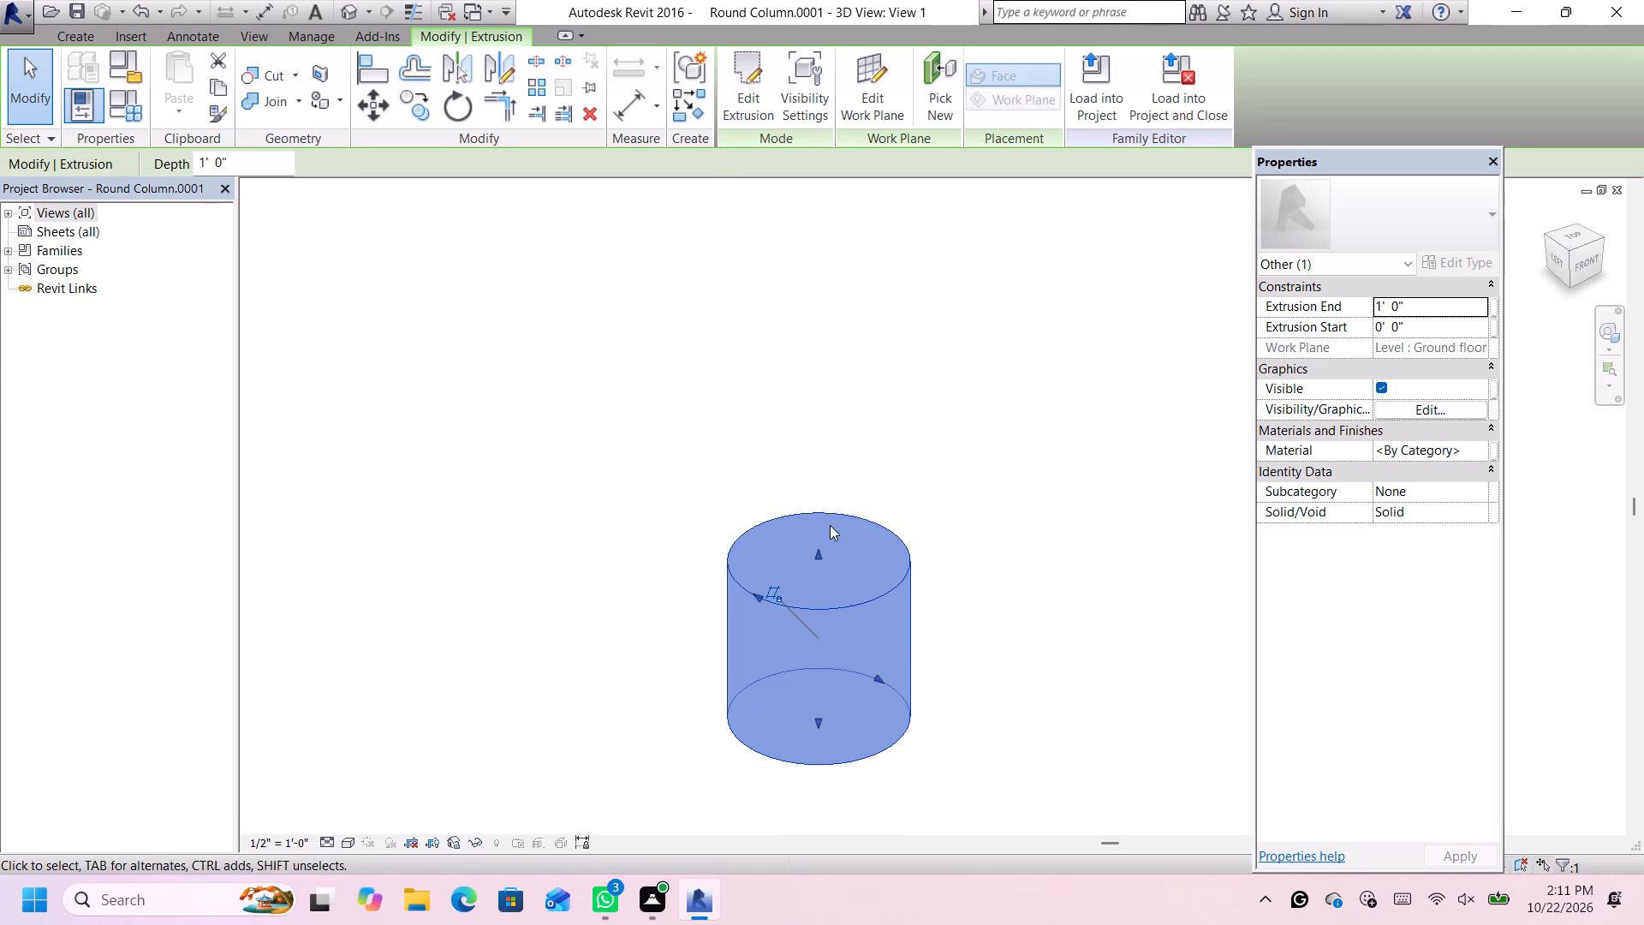
left_click_drag(814, 549, 821, 449)
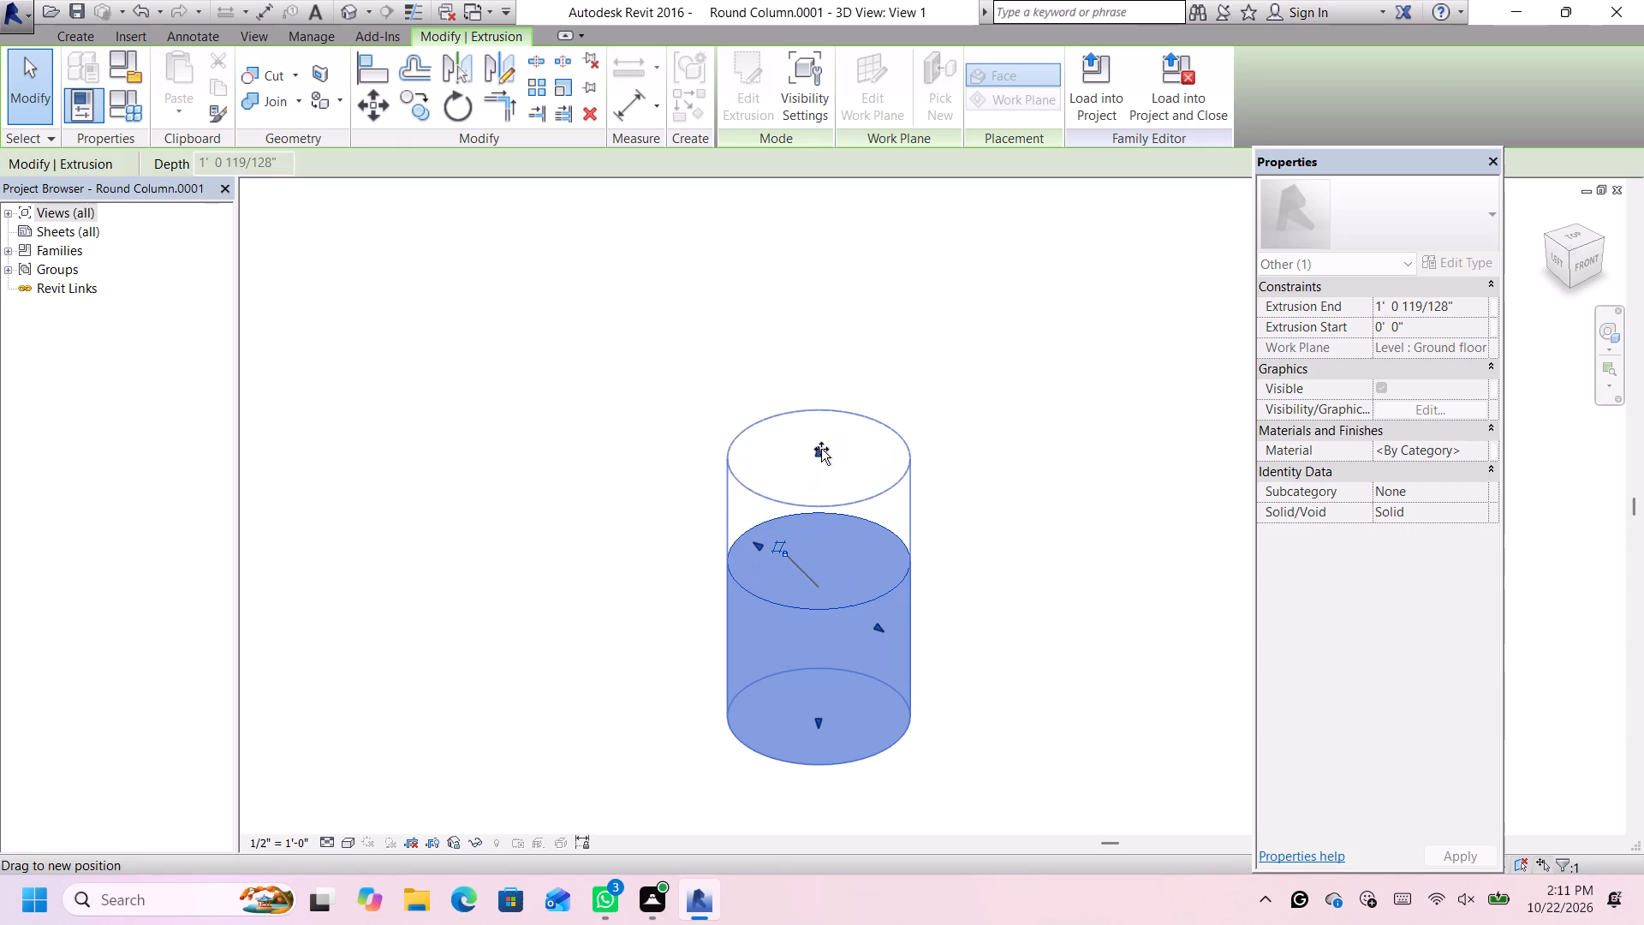
left_click_drag(821, 449, 821, 444)
left_click(1467, 310)
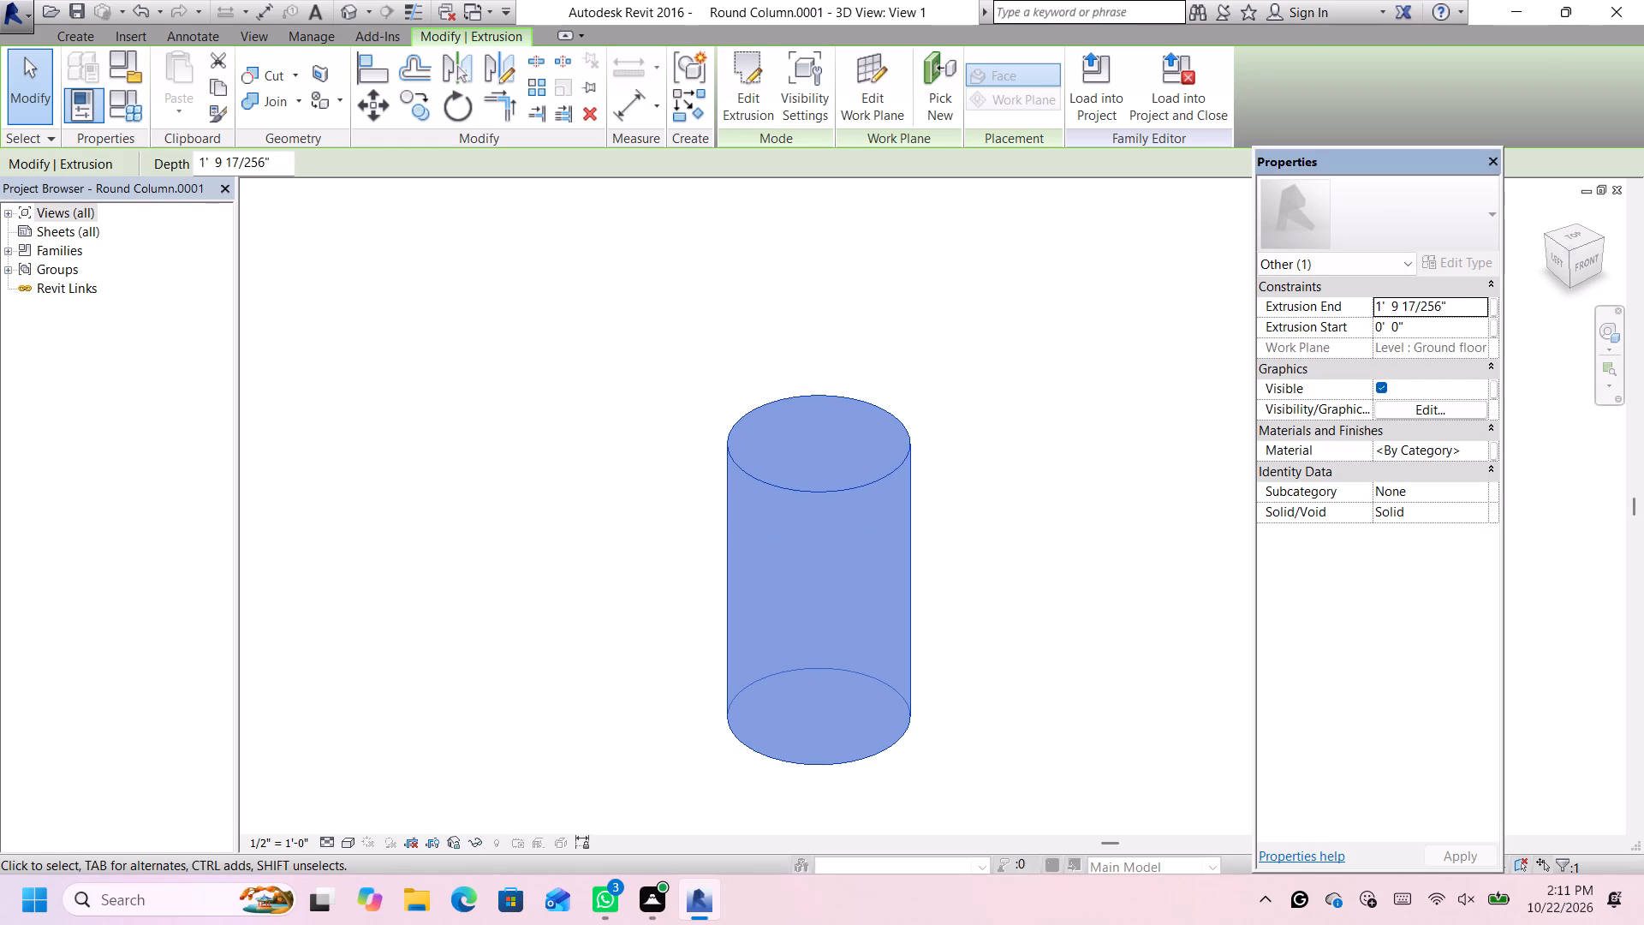
key("BackSpace")
type("10'")
key("Return")
Load the edited Round Column.0001 family into White Villa III.rvt, overwriting the existing version and dismissing the Autodesk licence notification.
scroll(778, 533, "down", 5)
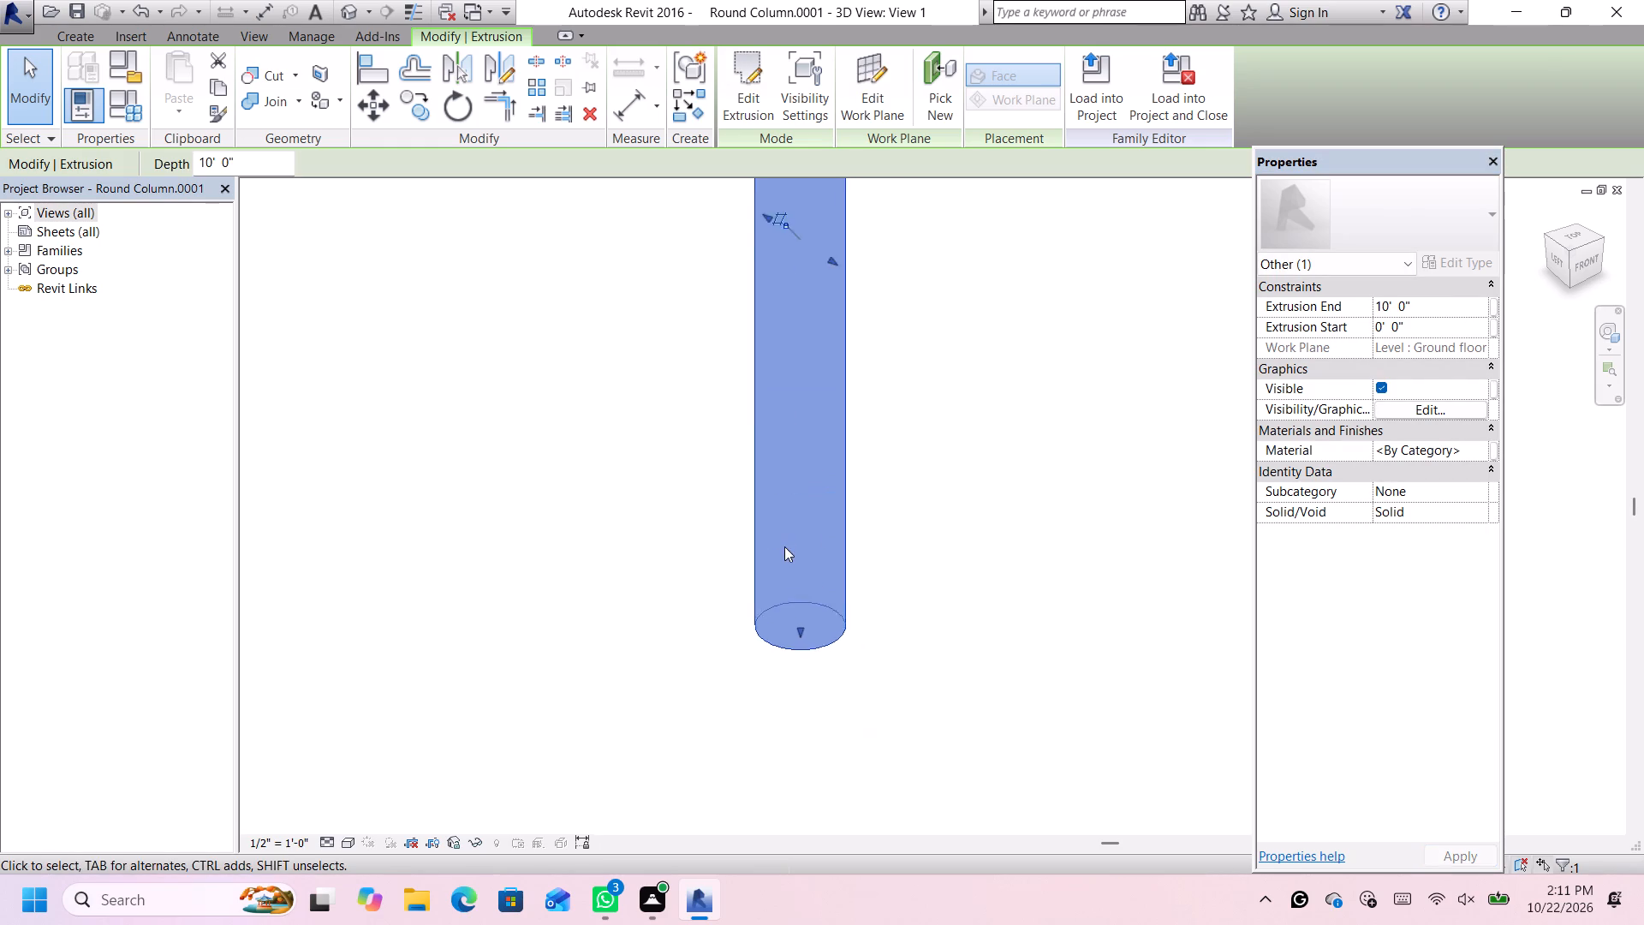
scroll(784, 546, "down", 8)
scroll(817, 483, "up", 1)
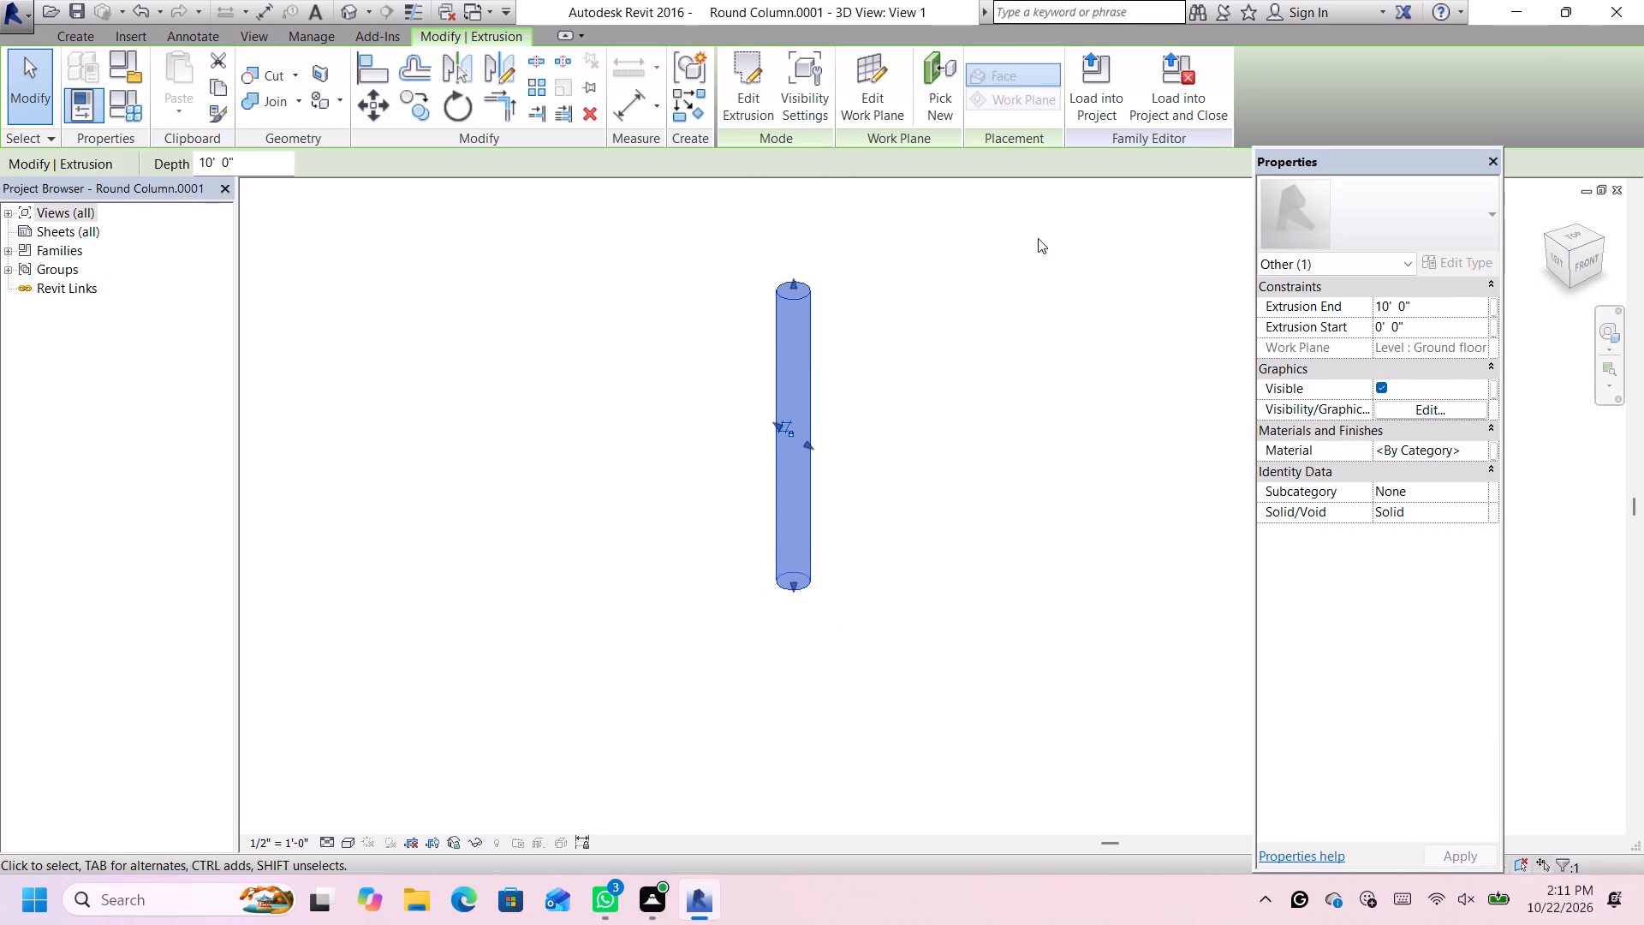
left_click(1111, 110)
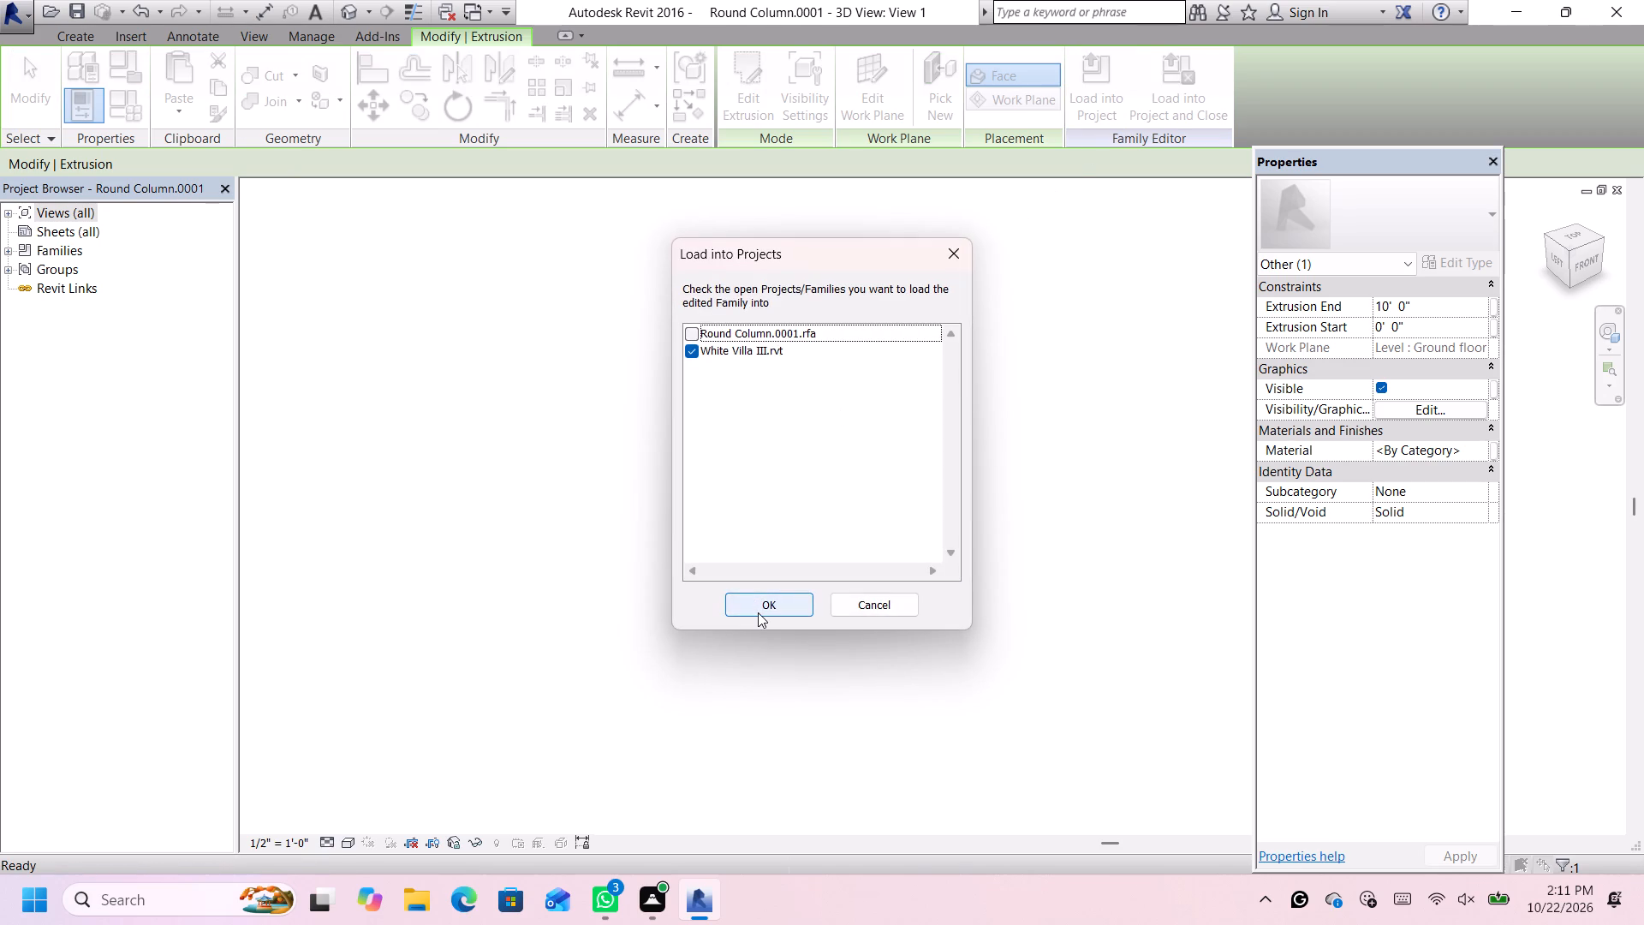
left_click(758, 608)
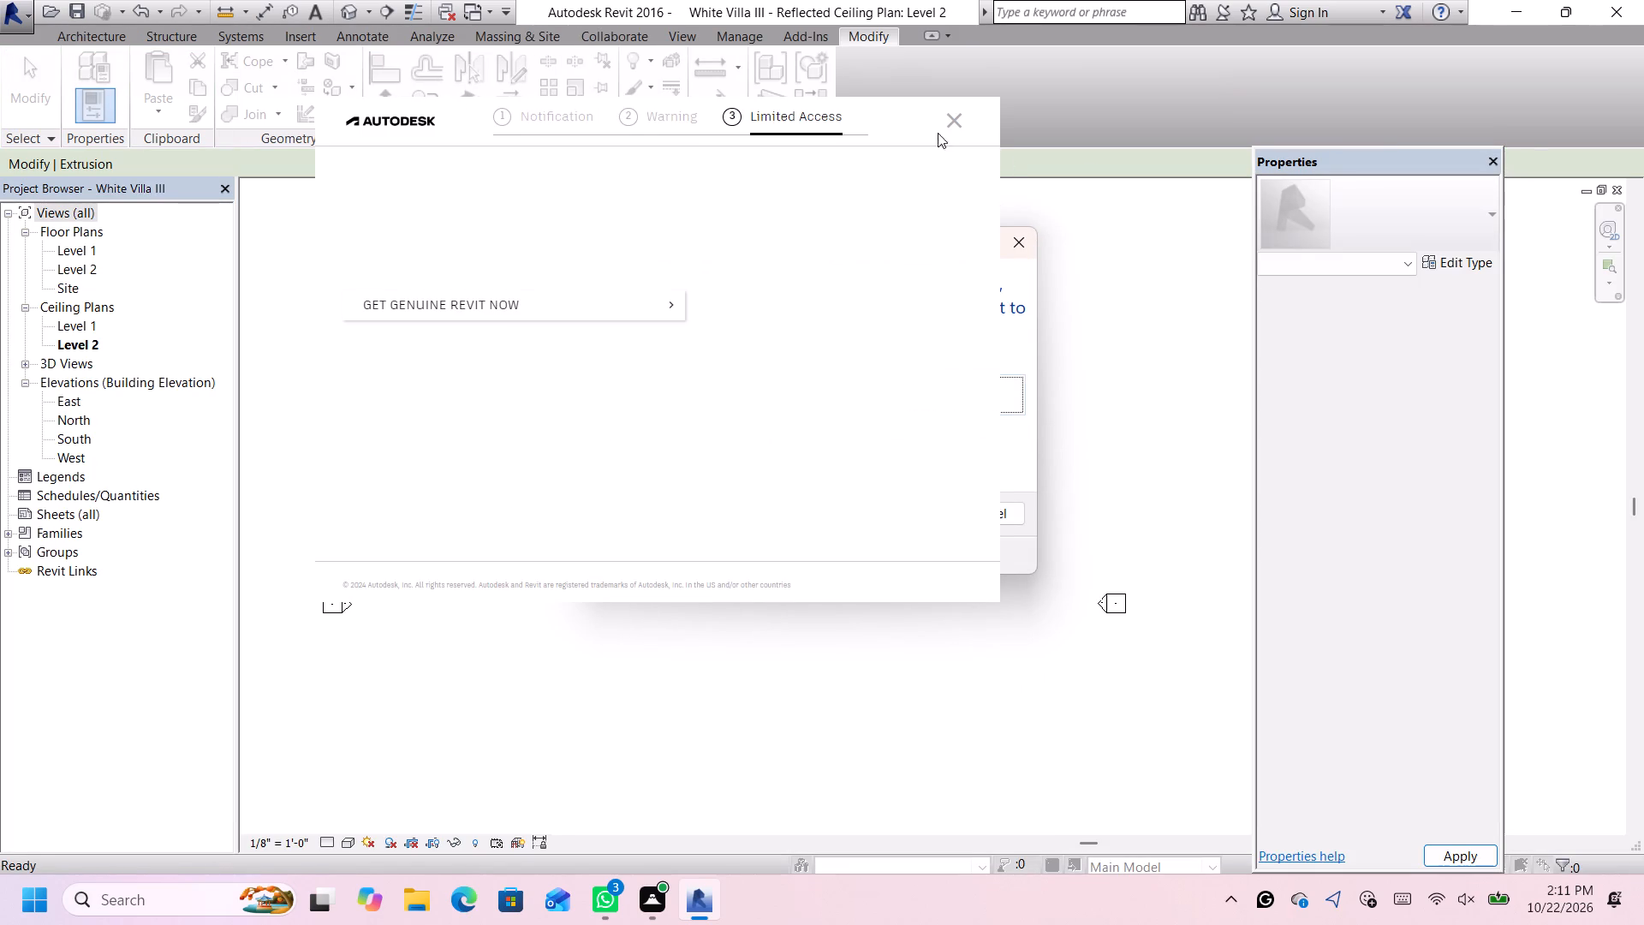
left_click(943, 125)
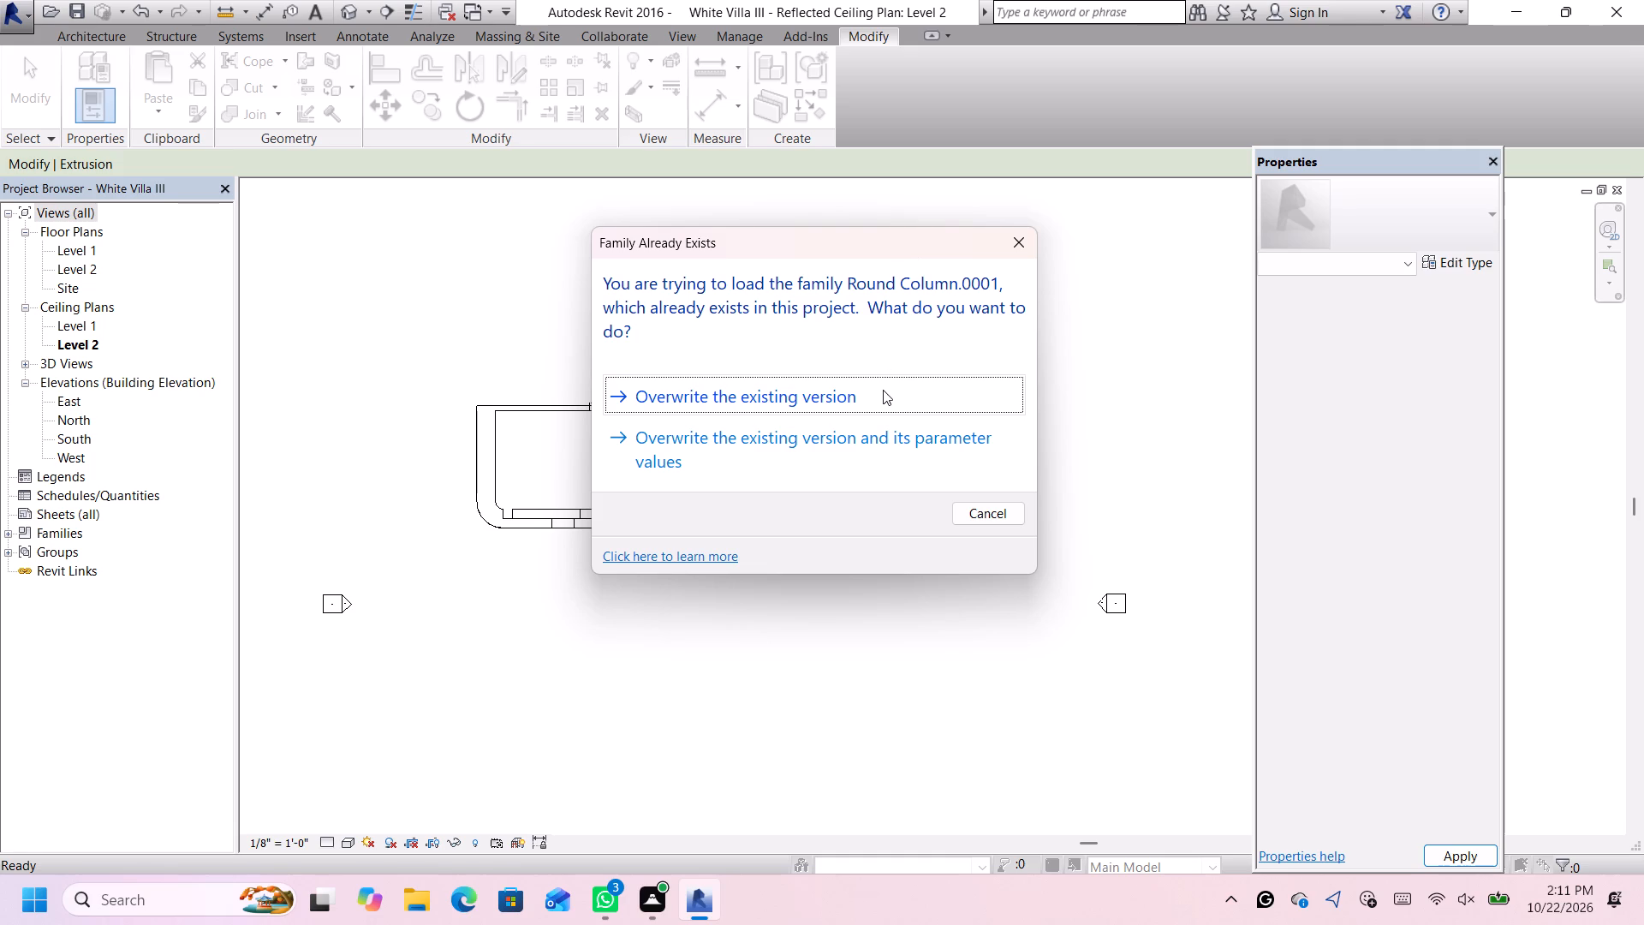
left_click(883, 390)
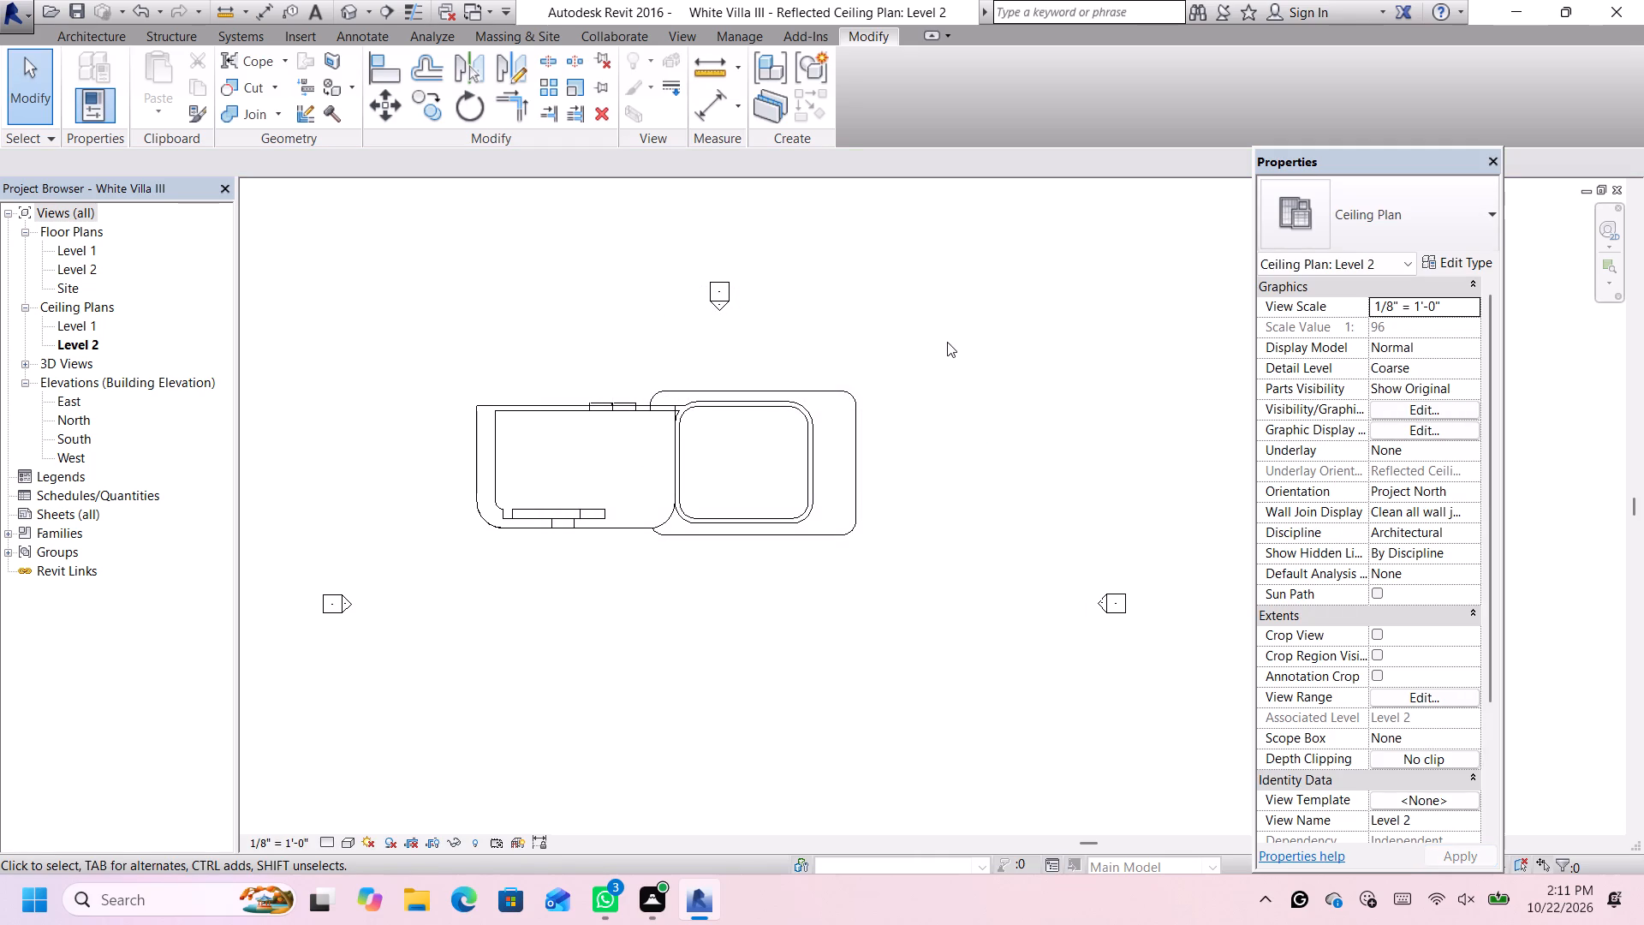
Examine the reloaded round column on the villa roof in the 3D view and from the front, with the column selected.
left_click(352, 3)
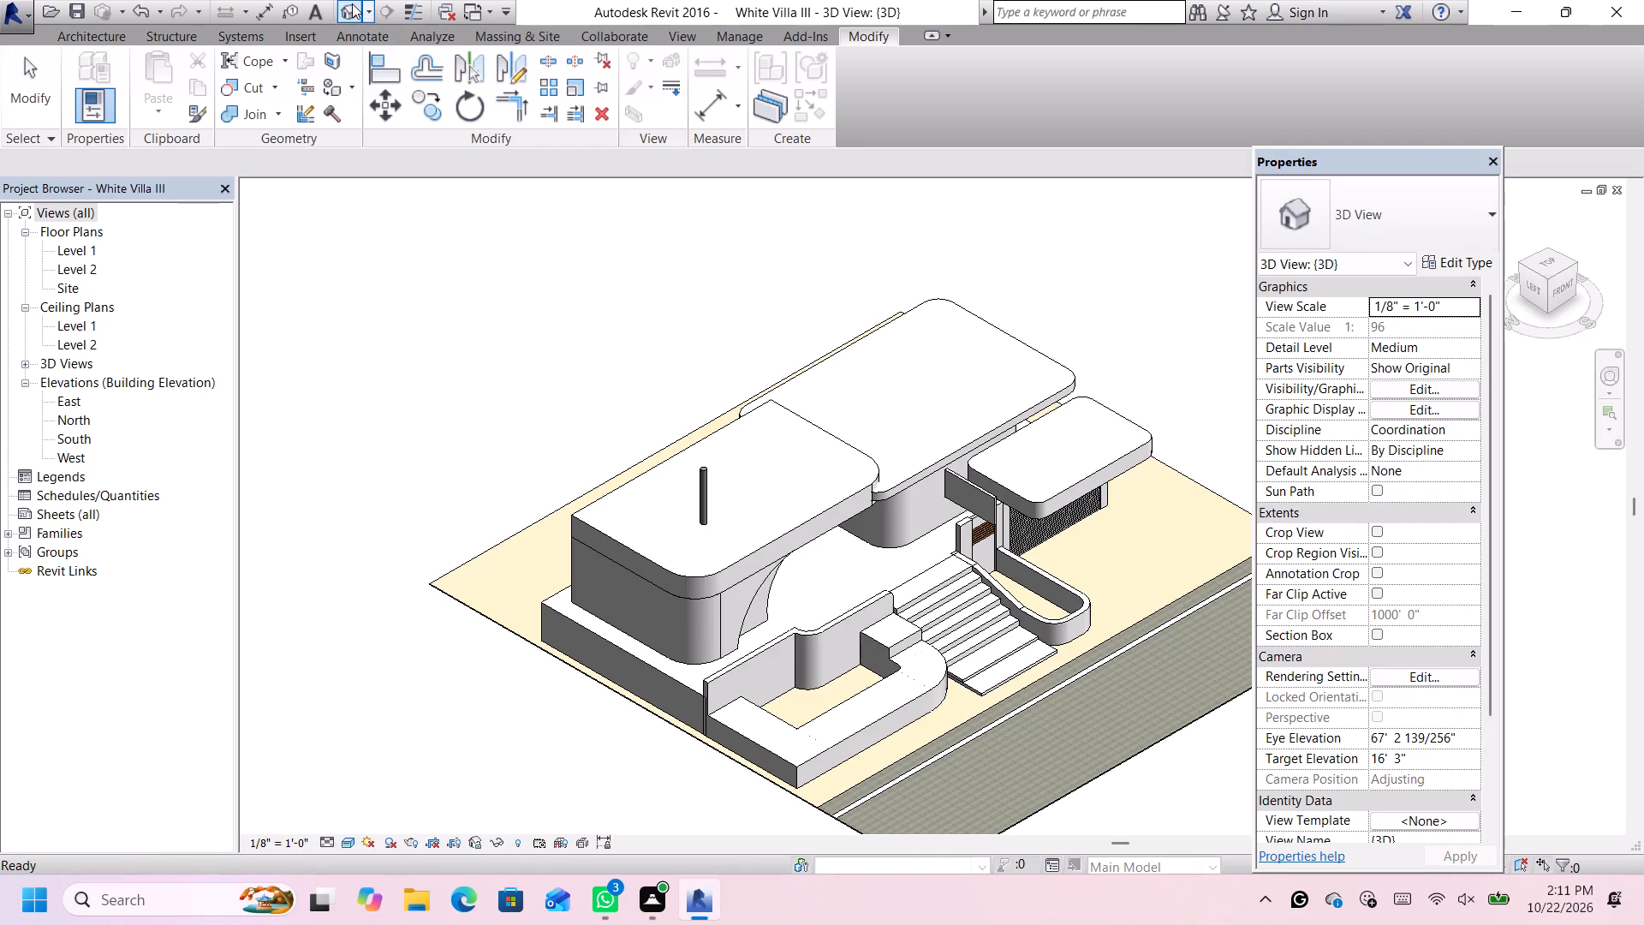
scroll(763, 559, "down", 1)
scroll(739, 543, "up", 9)
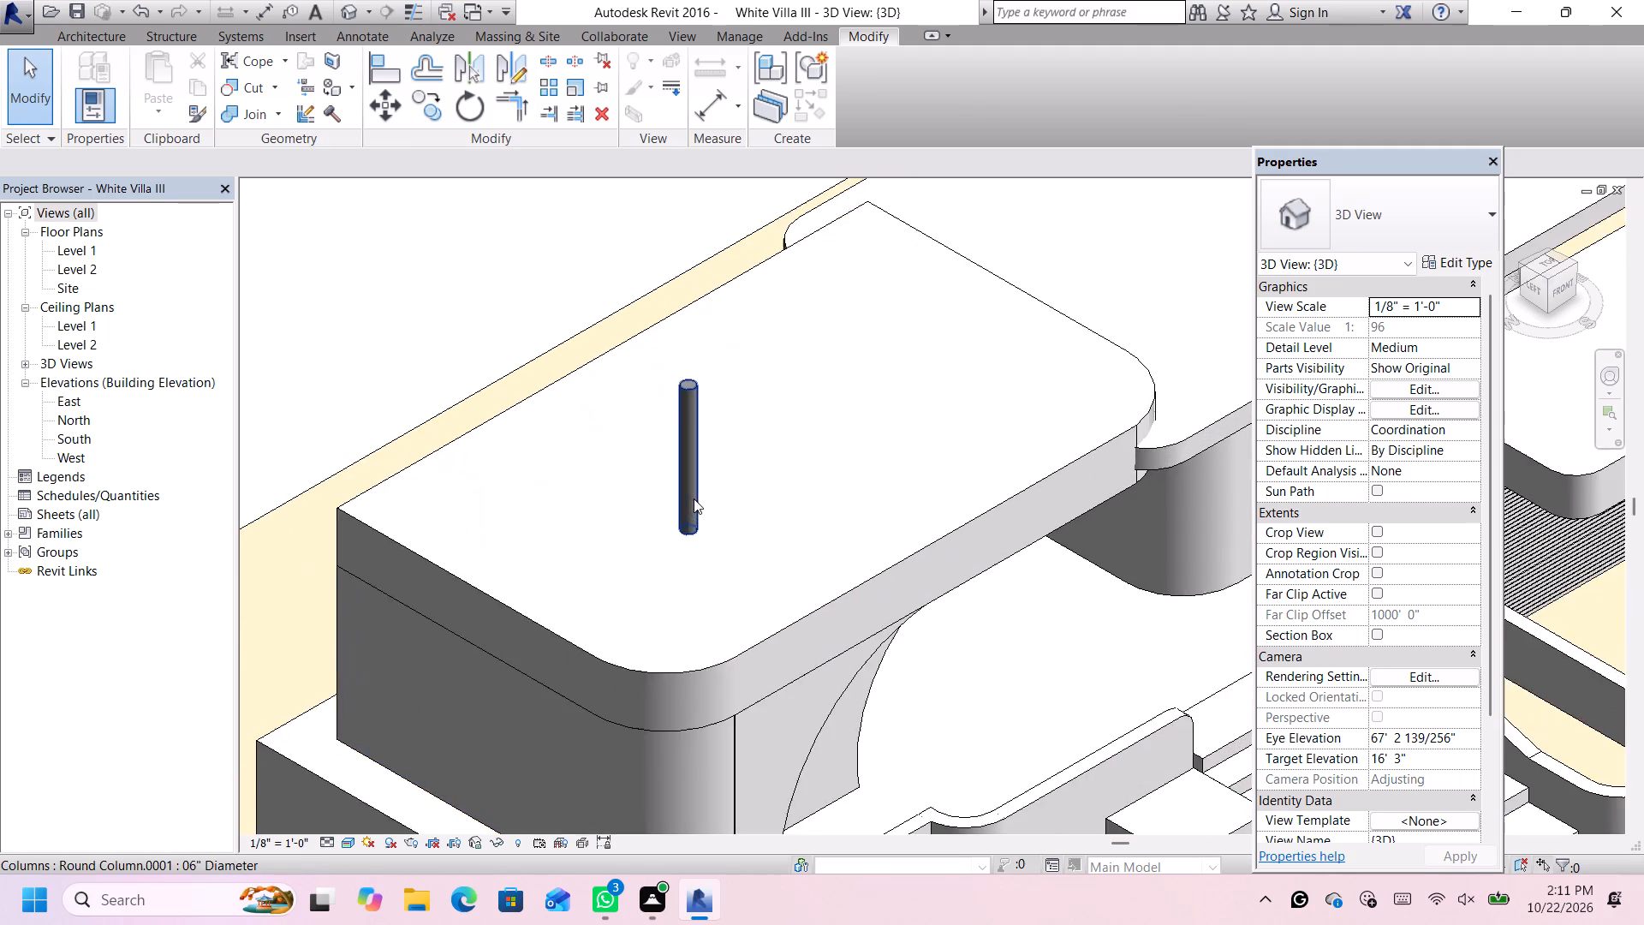
scroll(694, 498, "down", 7)
left_click(694, 498)
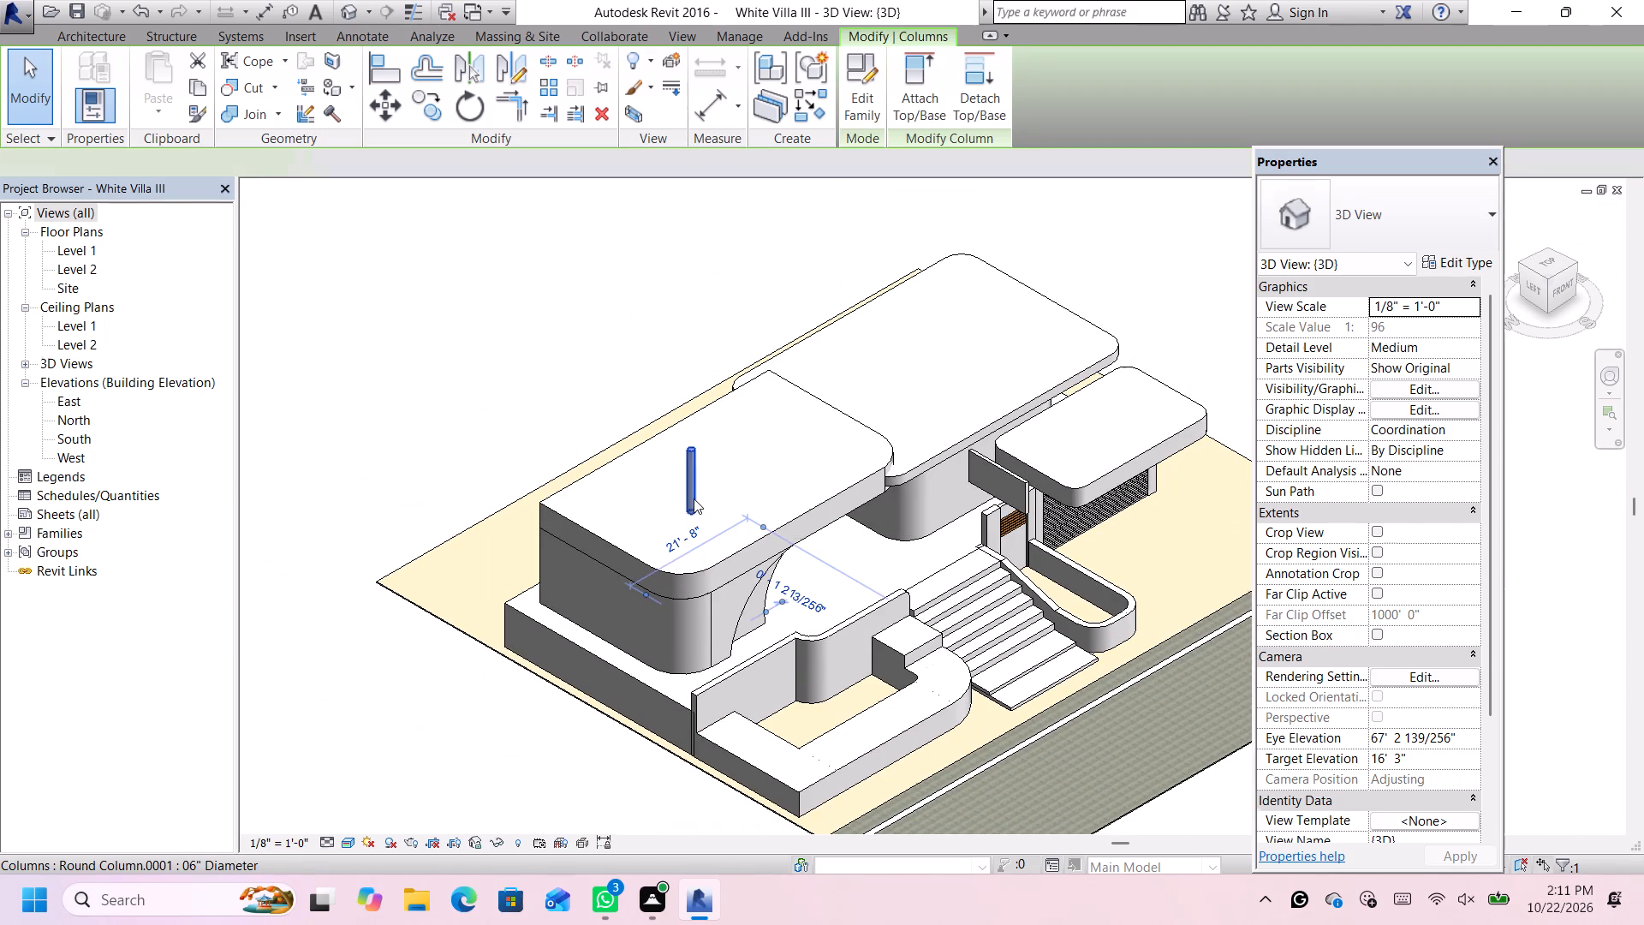
left_click(1555, 286)
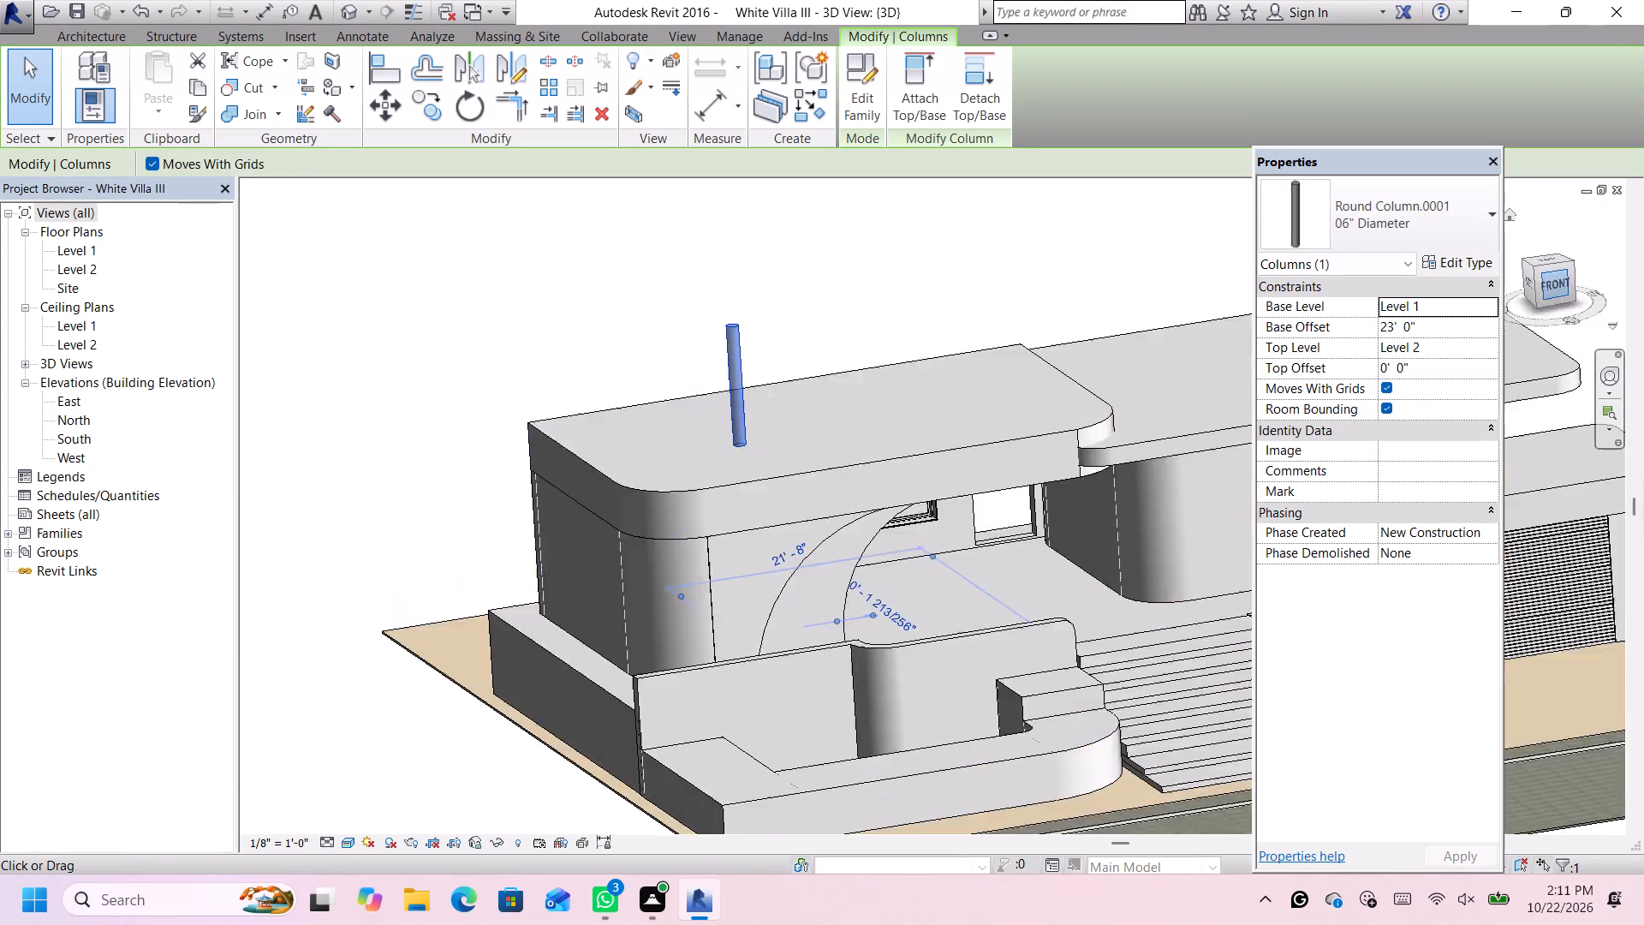
scroll(1003, 418, "down", 11)
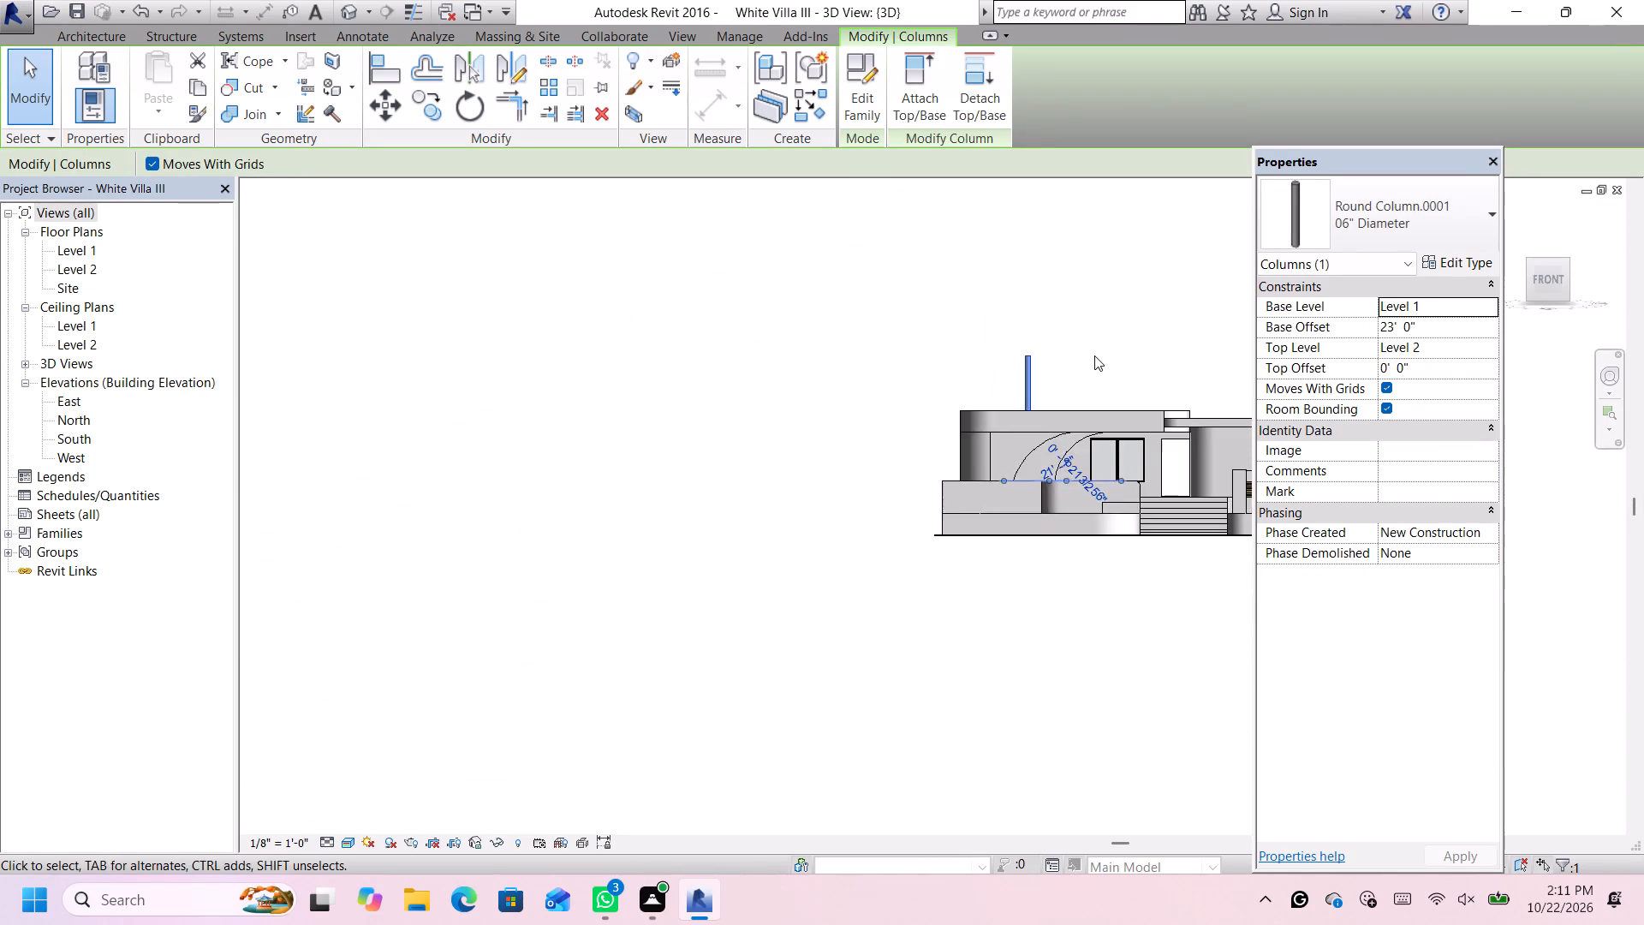
scroll(1102, 349, "up", 5)
scroll(1068, 361, "down", 7)
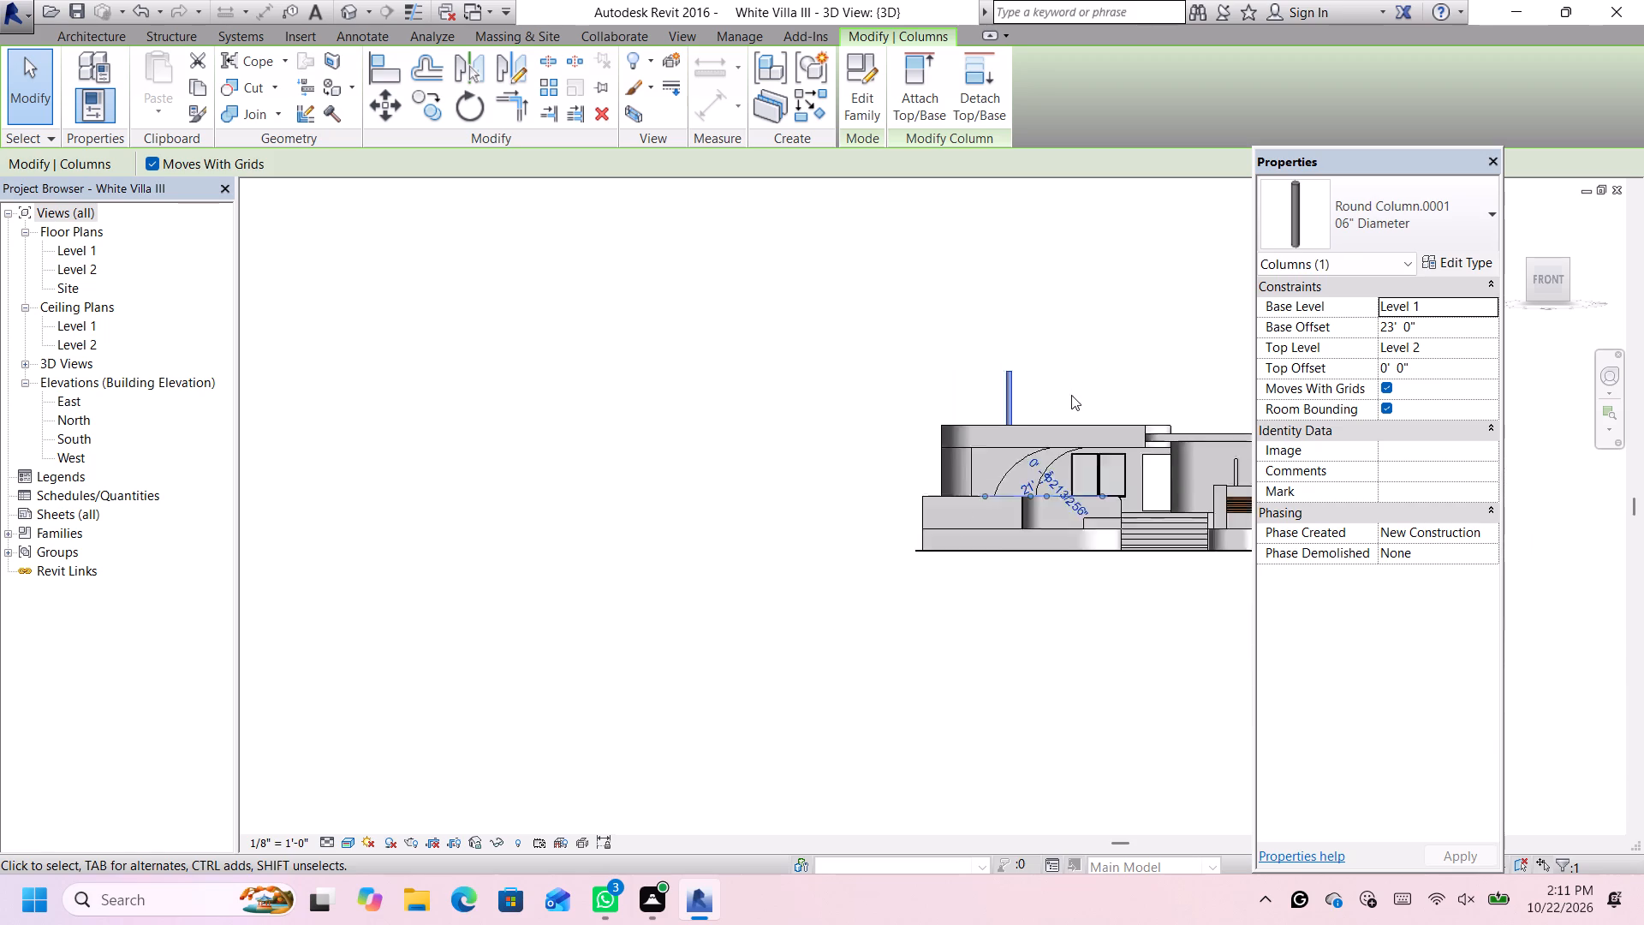
scroll(1071, 395, "down", 1)
scroll(1204, 447, "up", 11)
scroll(1206, 393, "down", 3)
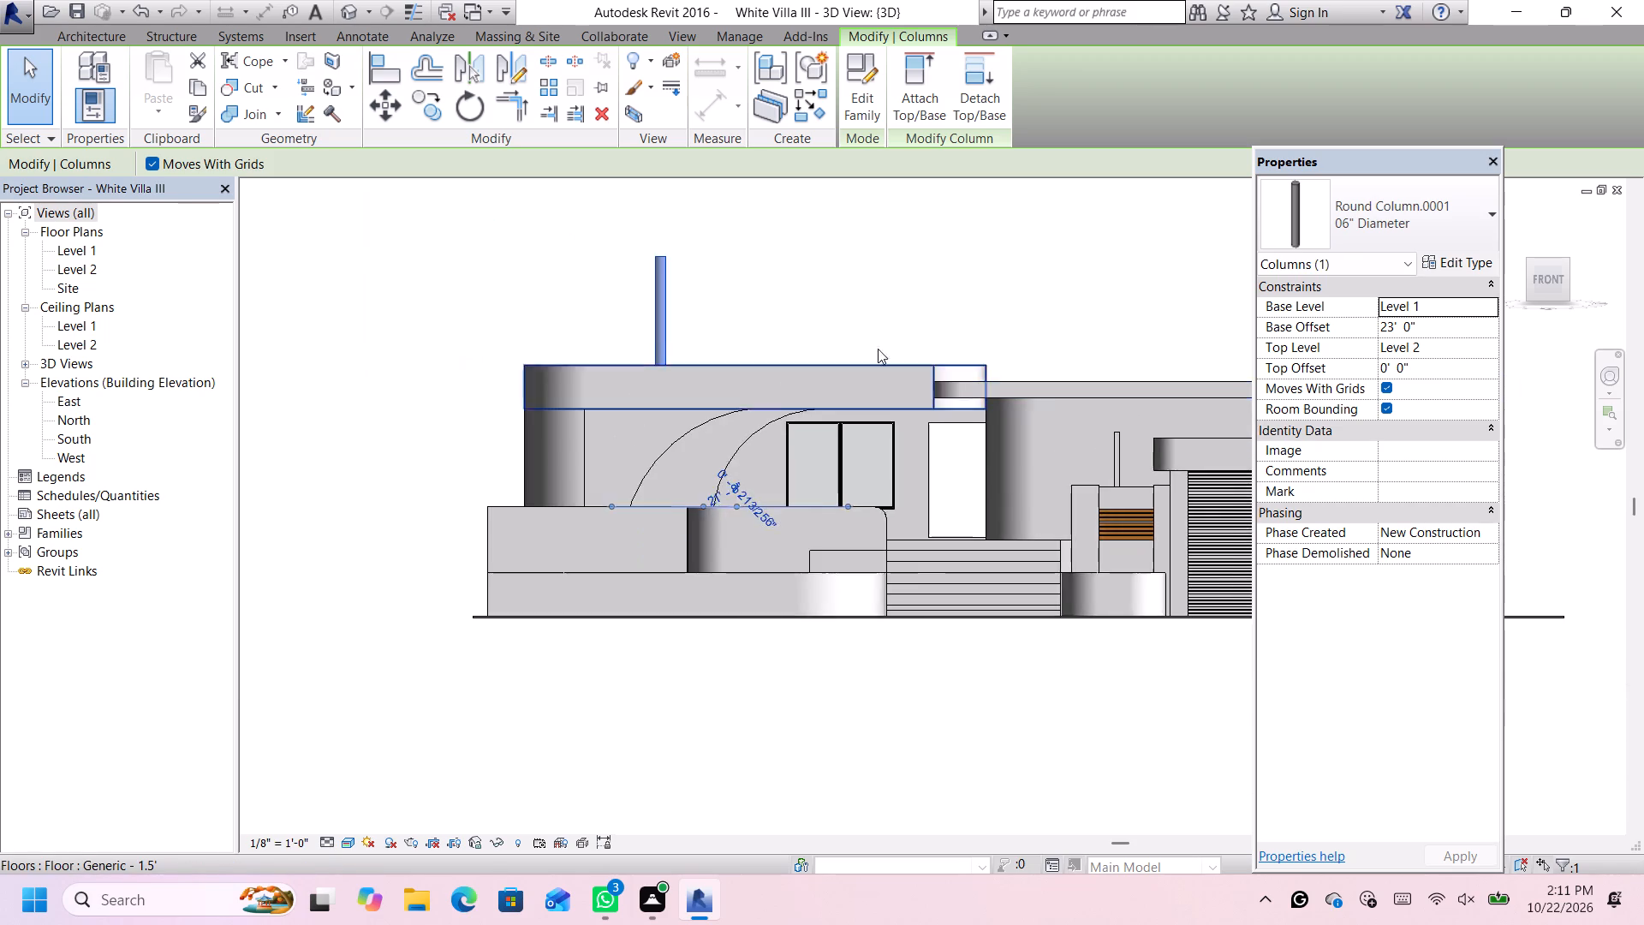
scroll(875, 345, "up", 4)
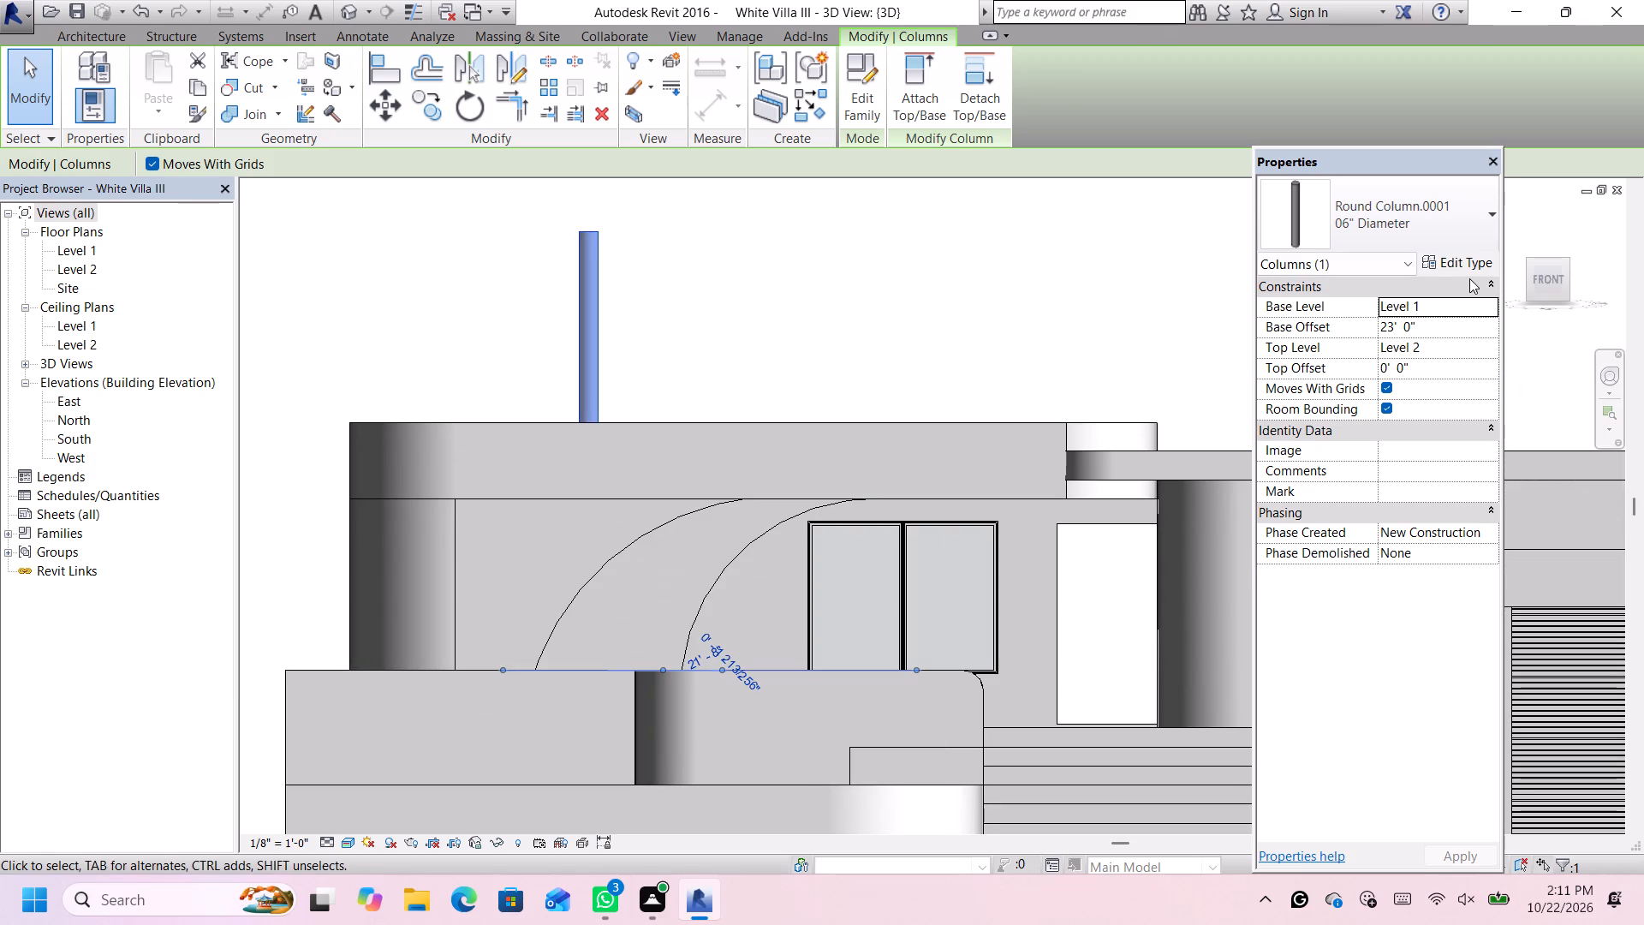
Assign the Door - Frame material to the selected roof column's 06" Diameter type and apply the type properties.
left_click(1463, 259)
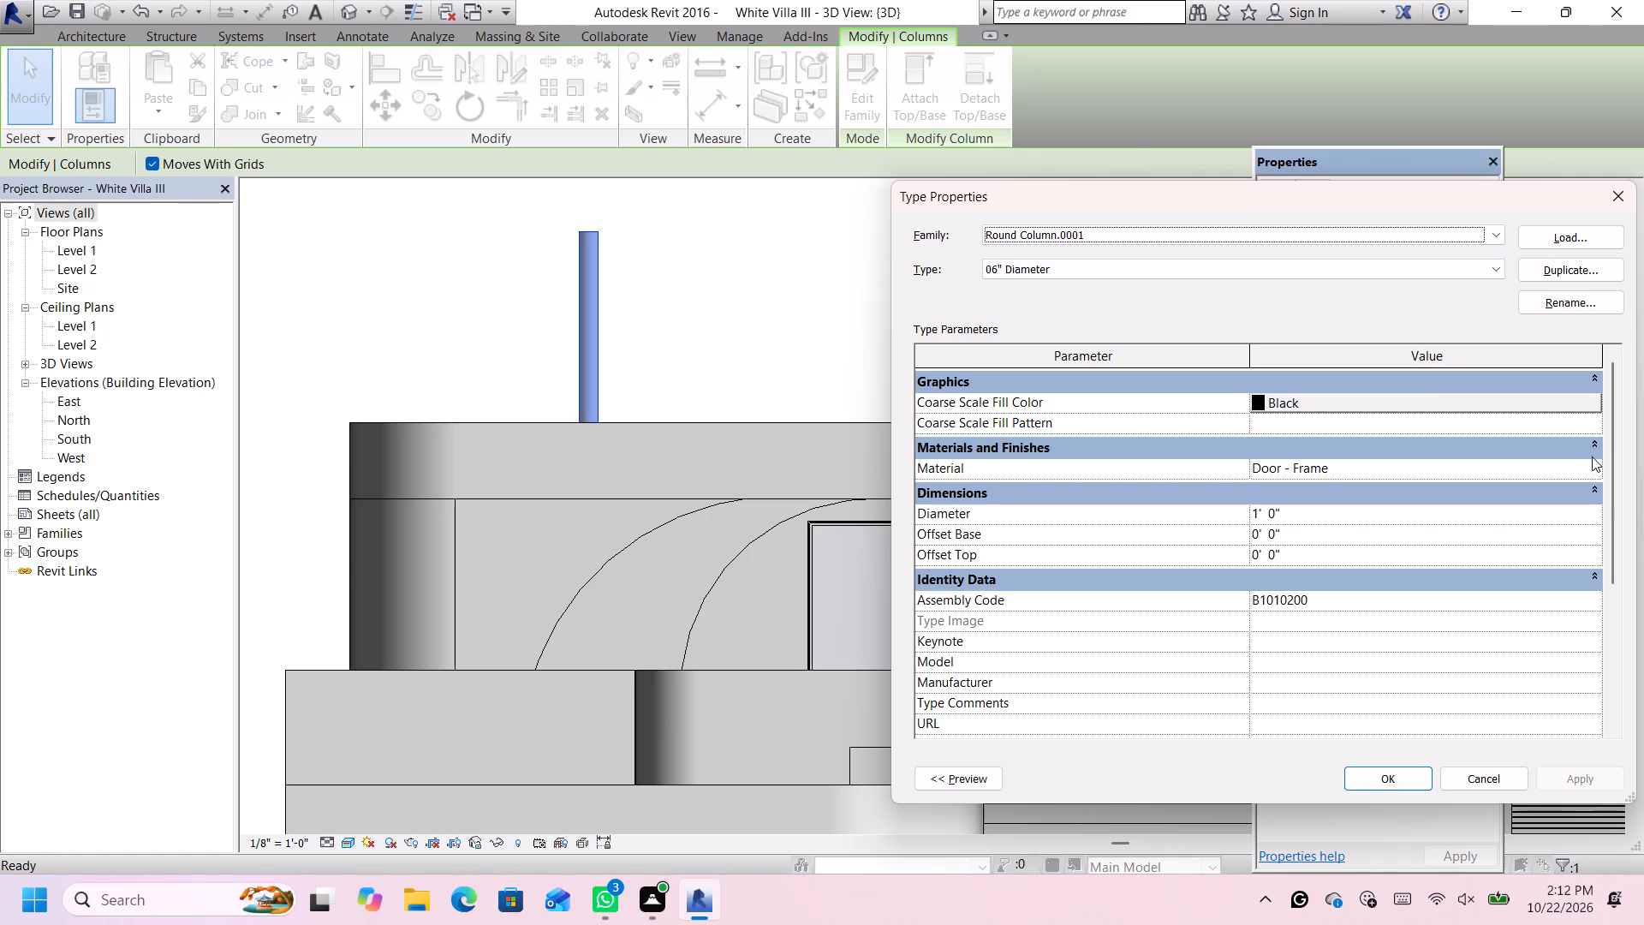
left_click(1594, 469)
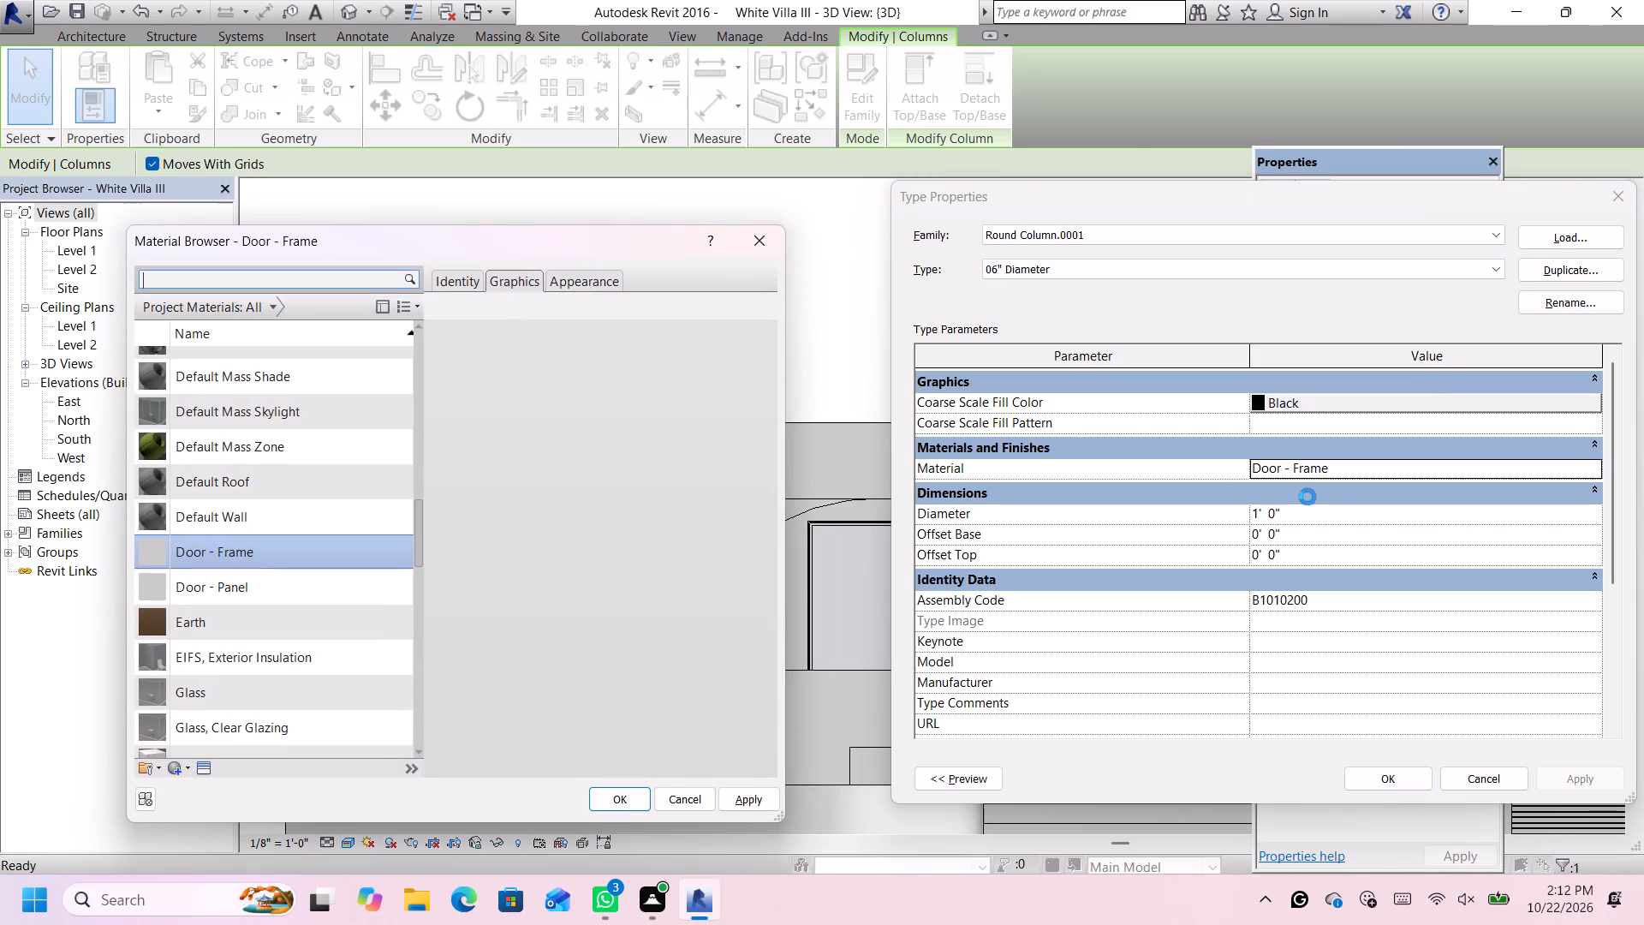
left_click(255, 564)
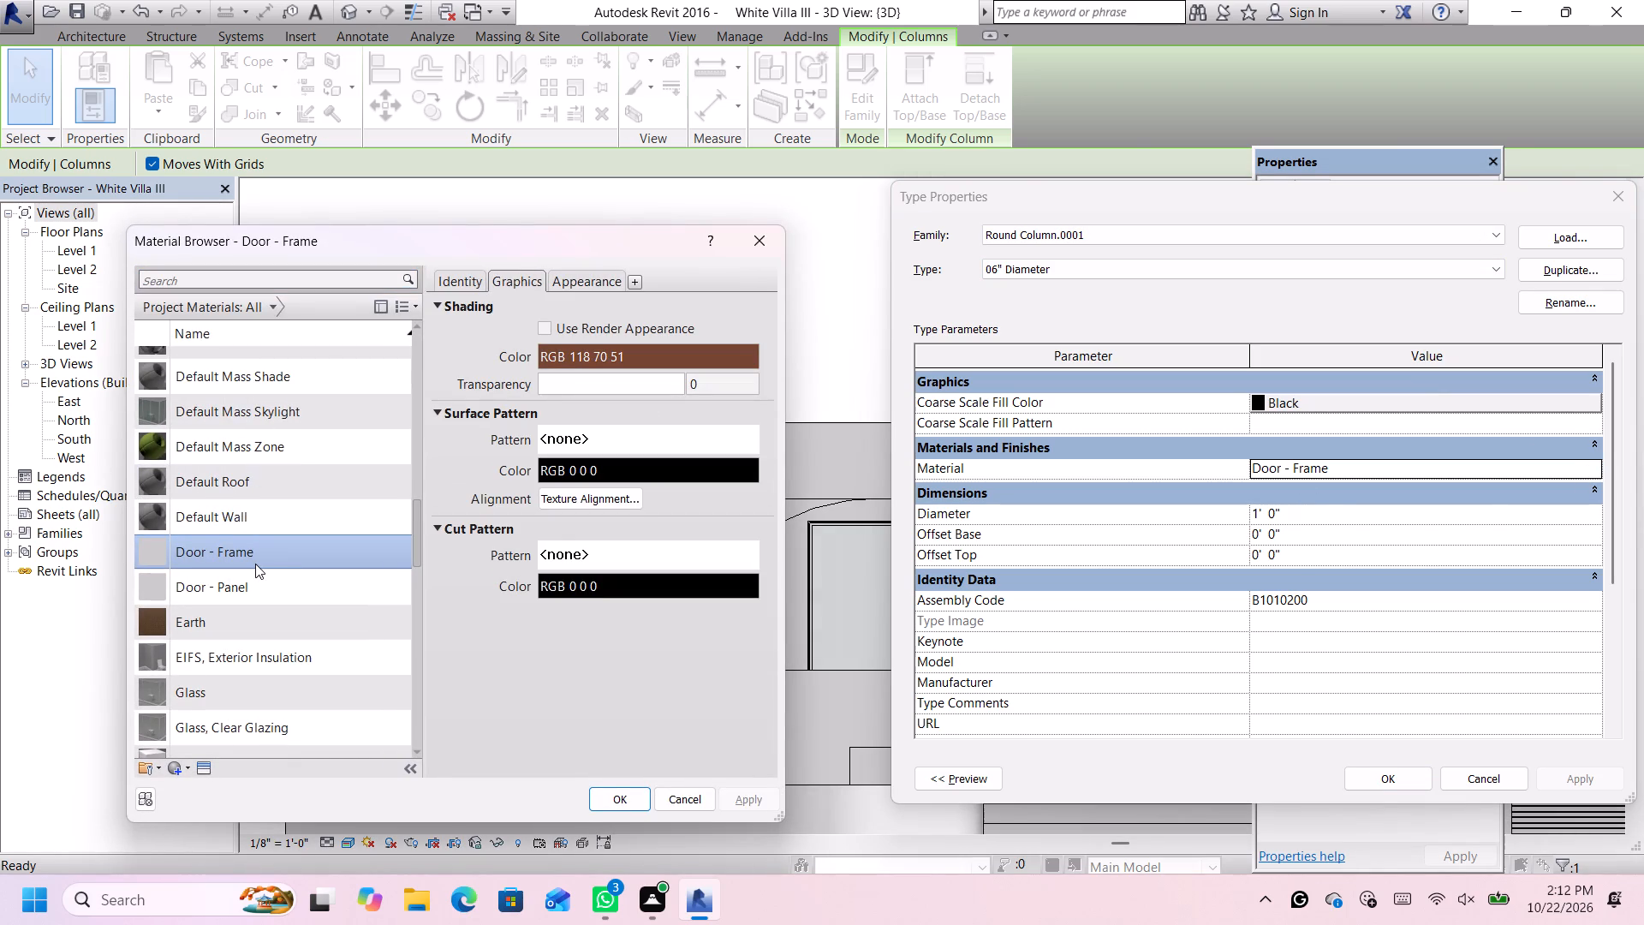
left_click(625, 795)
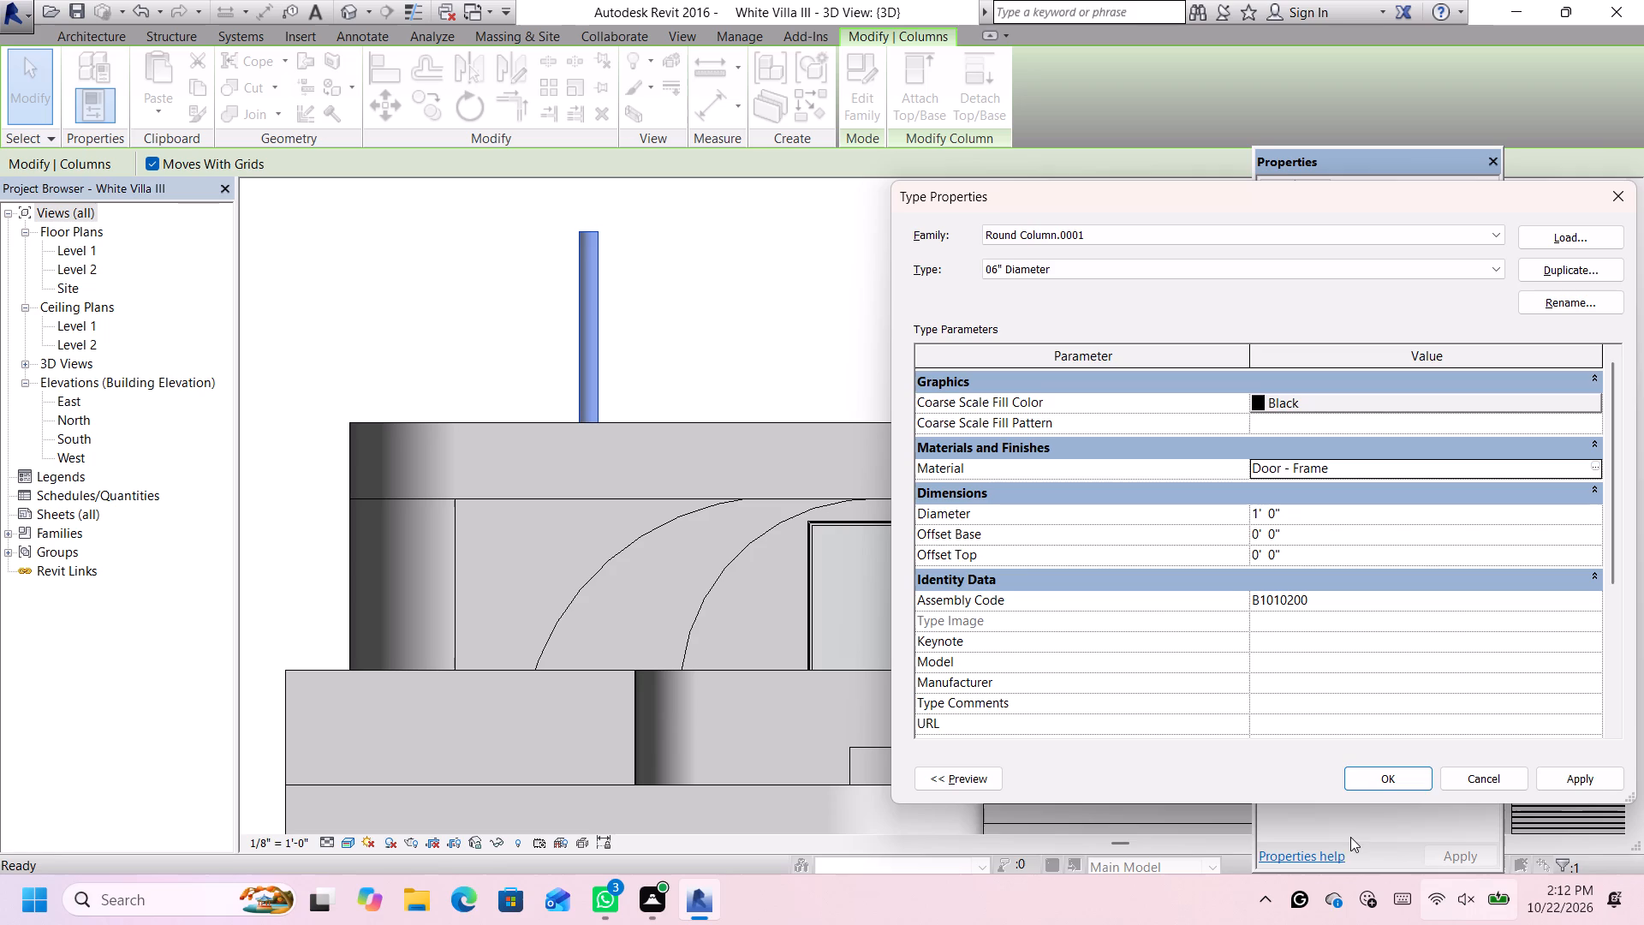
left_click(1571, 781)
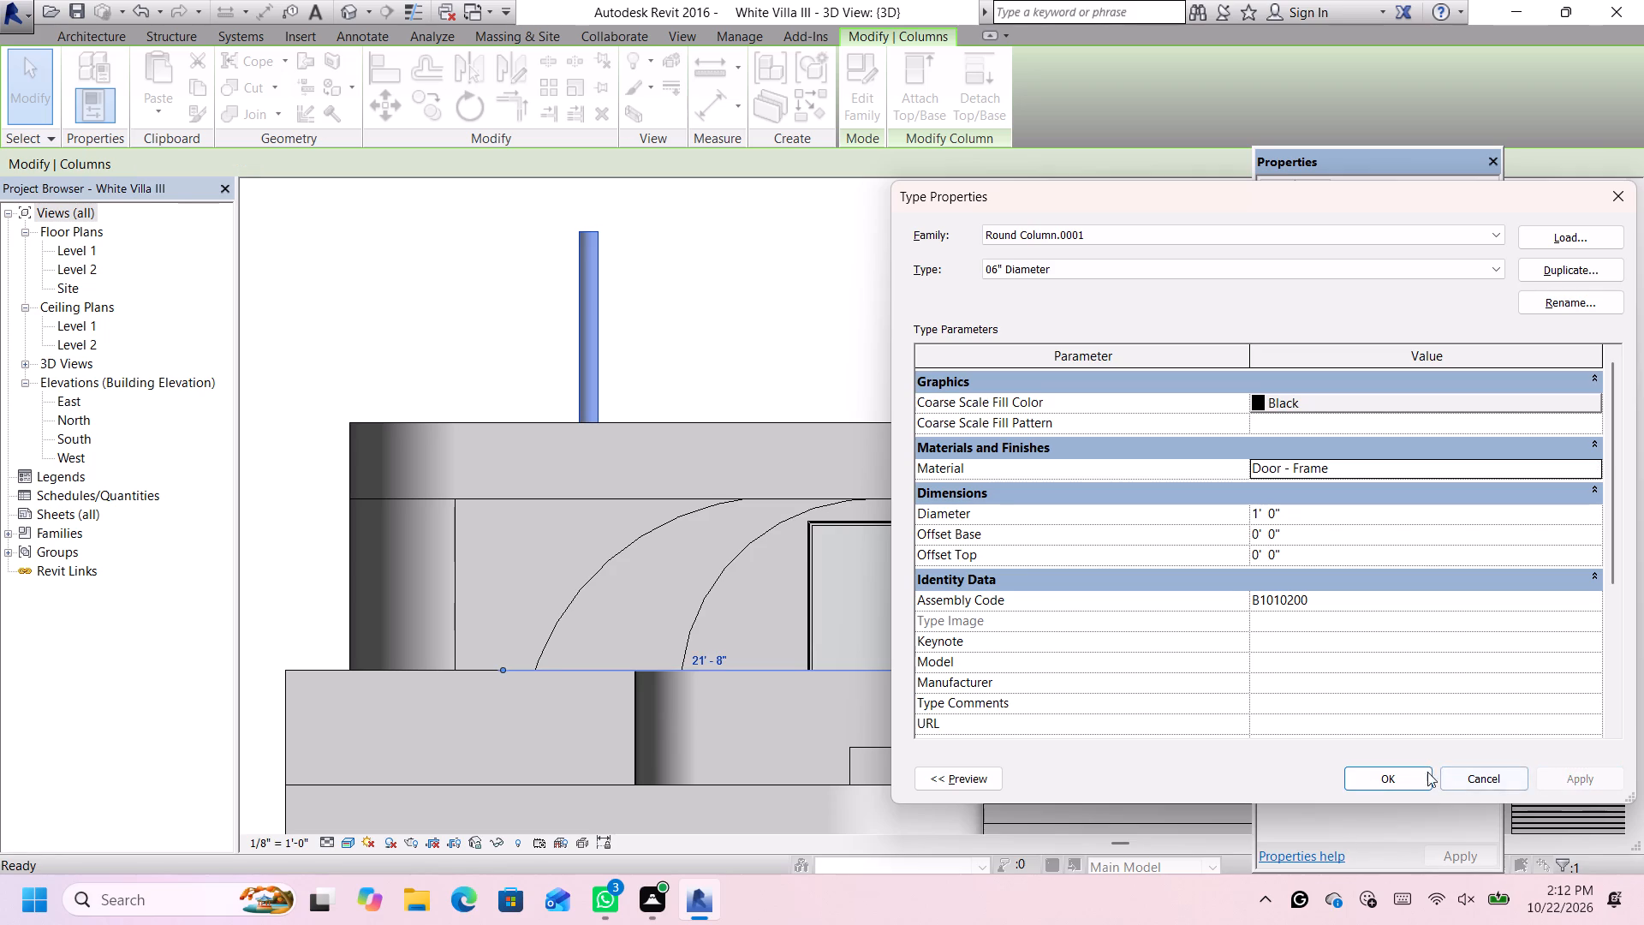
left_click(1403, 771)
left_click(1063, 344)
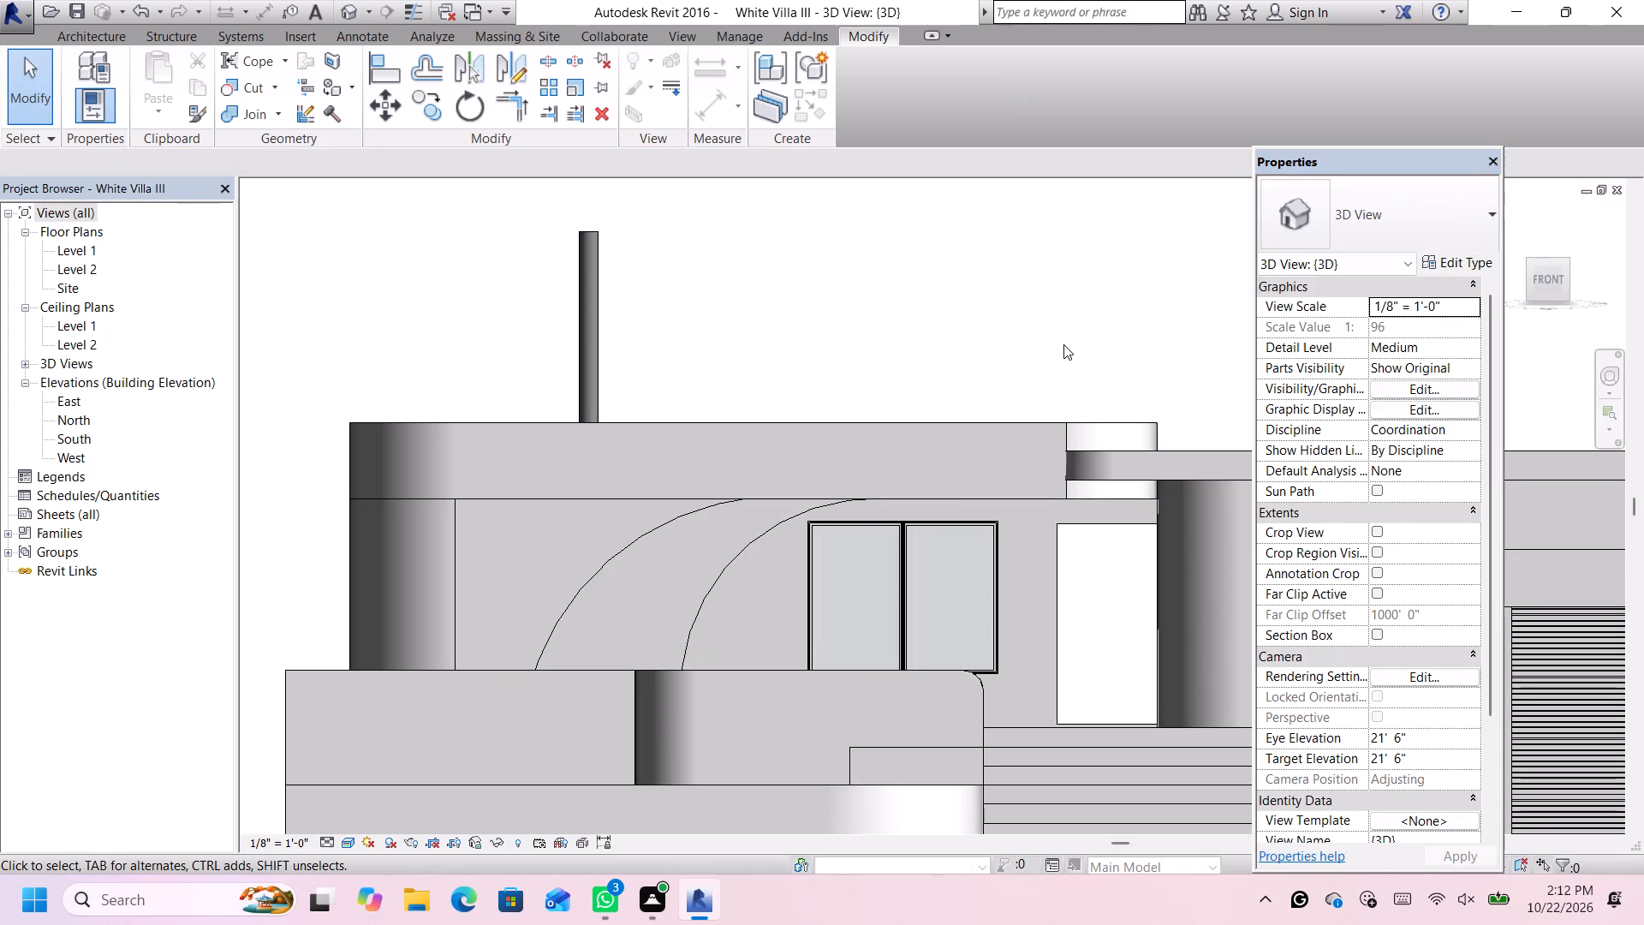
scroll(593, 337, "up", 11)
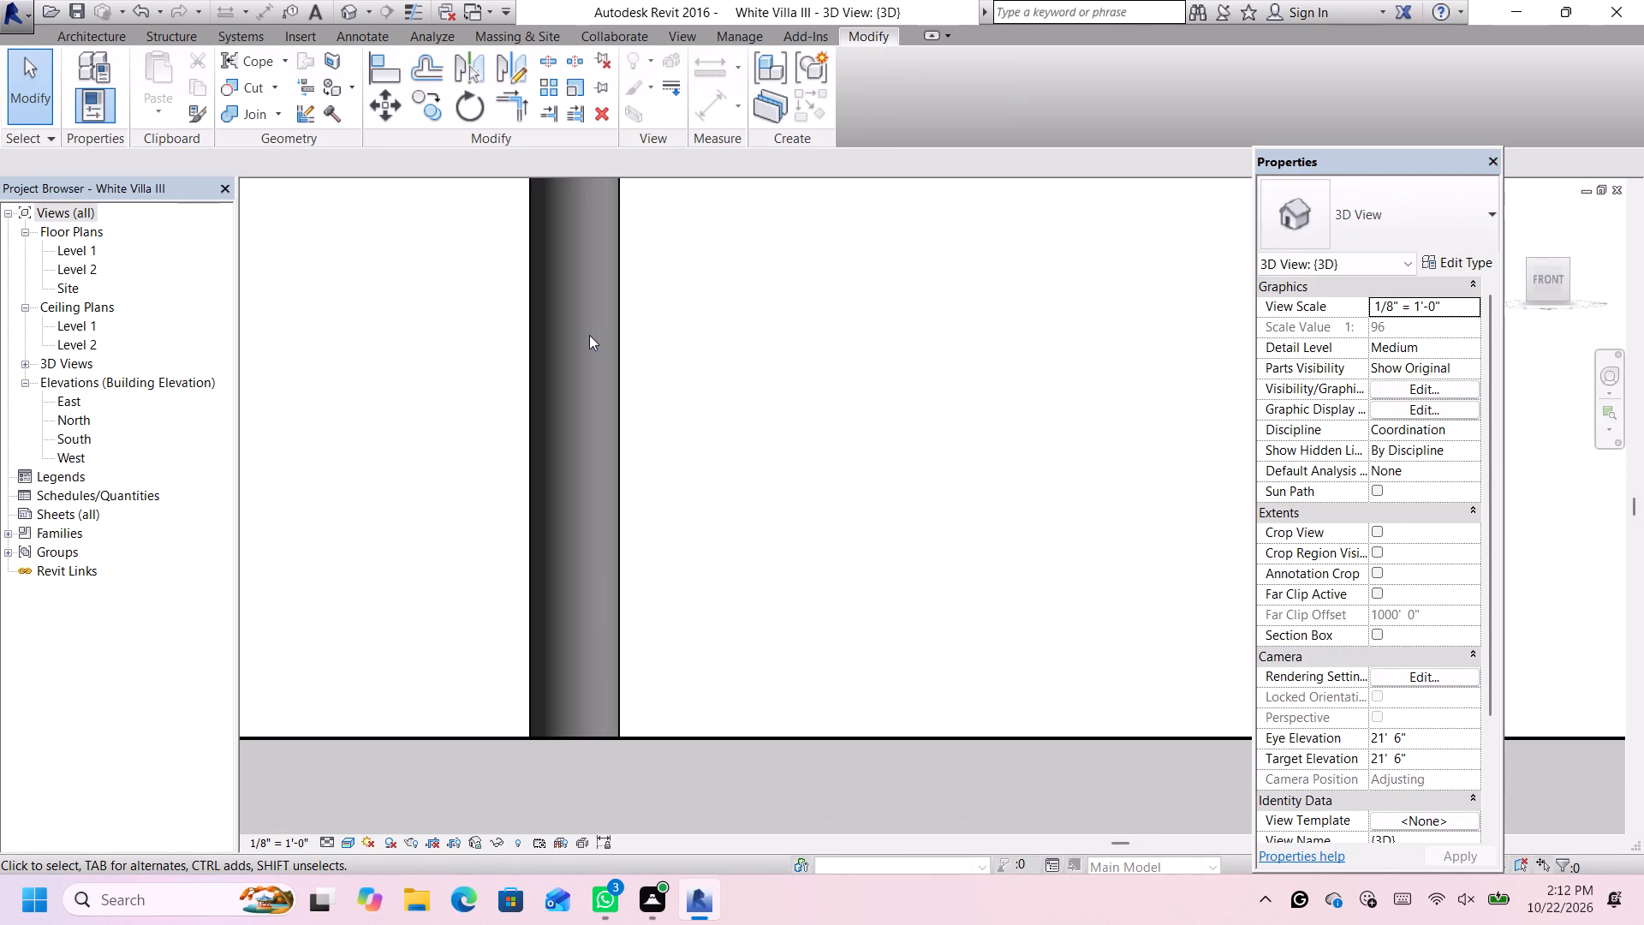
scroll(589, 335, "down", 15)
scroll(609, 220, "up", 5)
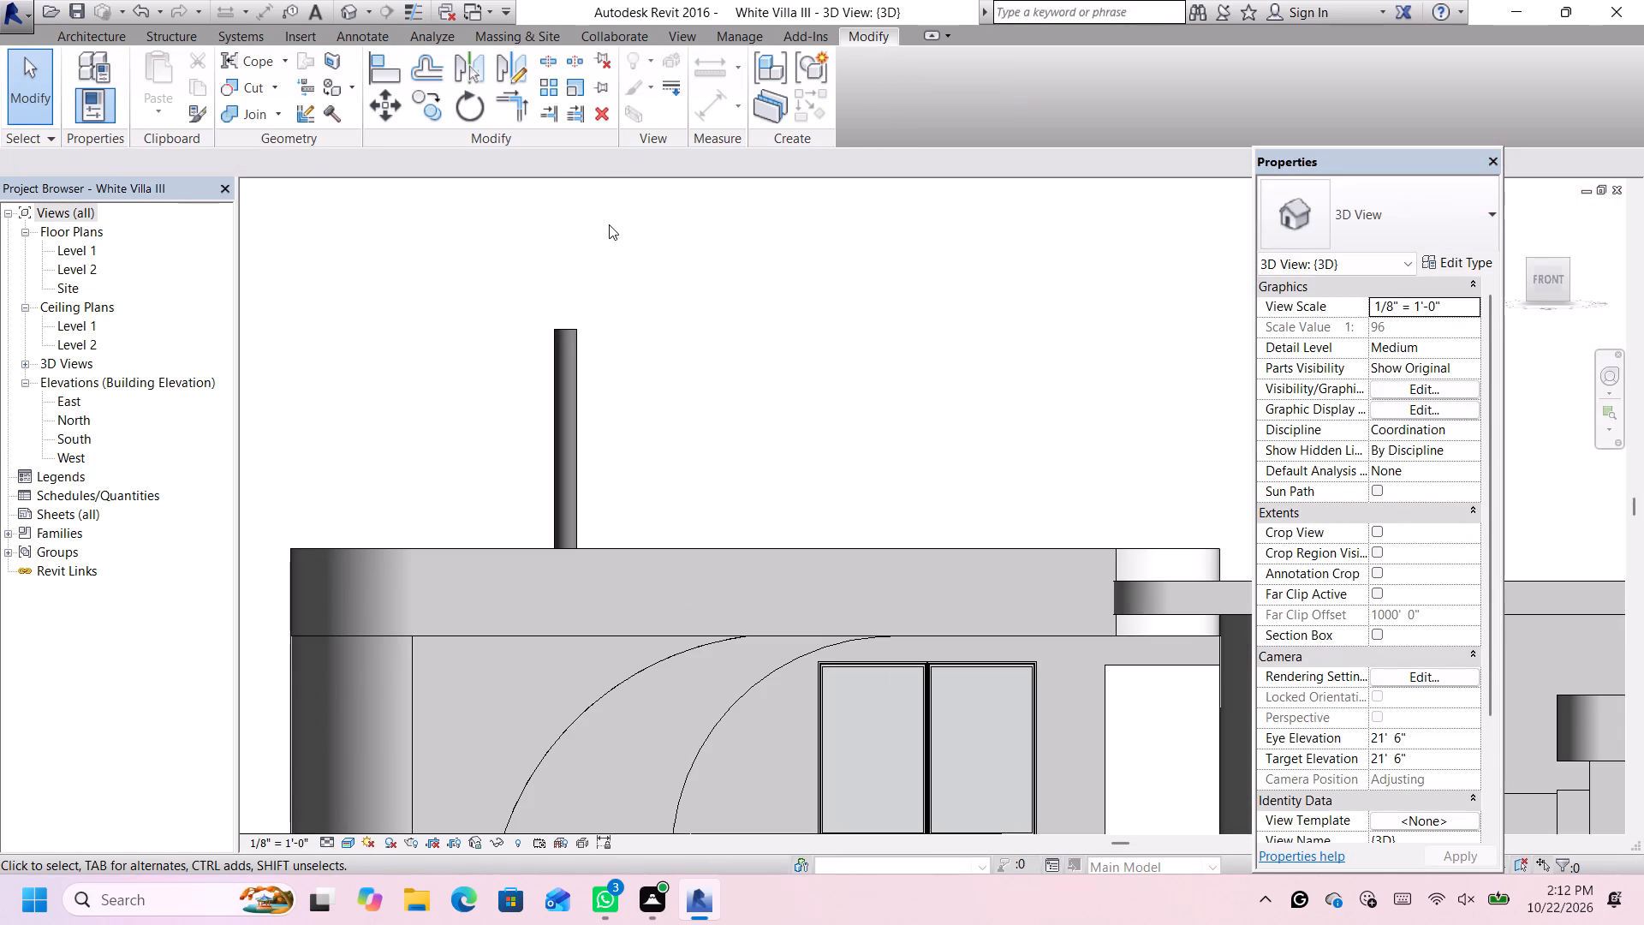
Open the roof column's Round Column.0001 family for editing.
left_click_drag(622, 242, 533, 404)
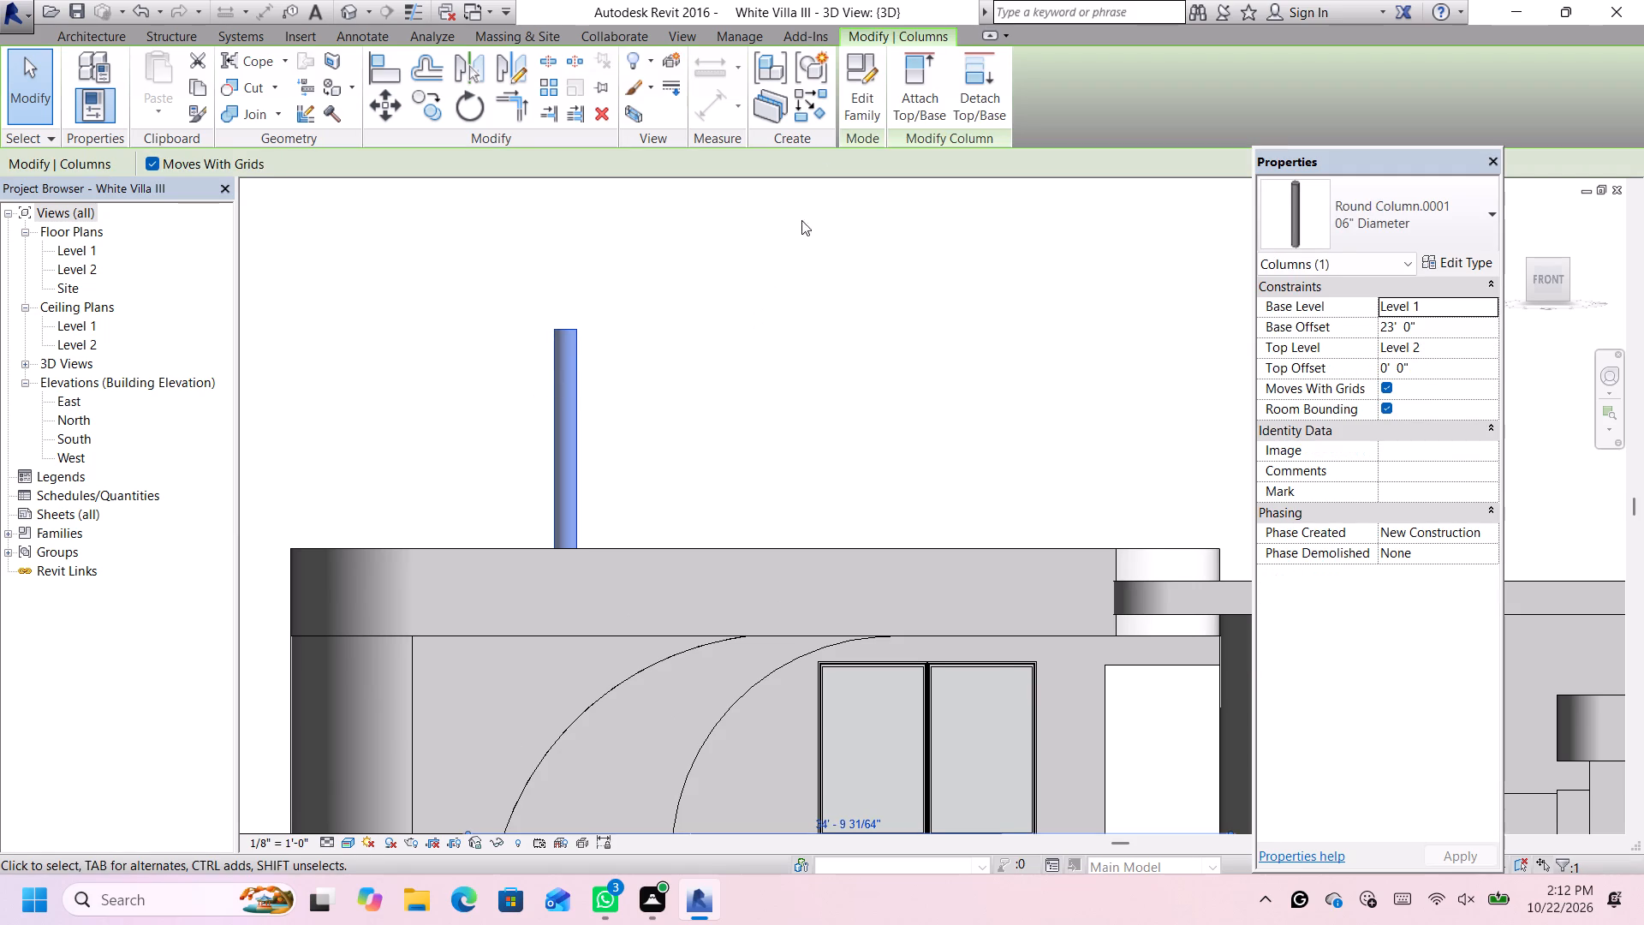
left_click(846, 105)
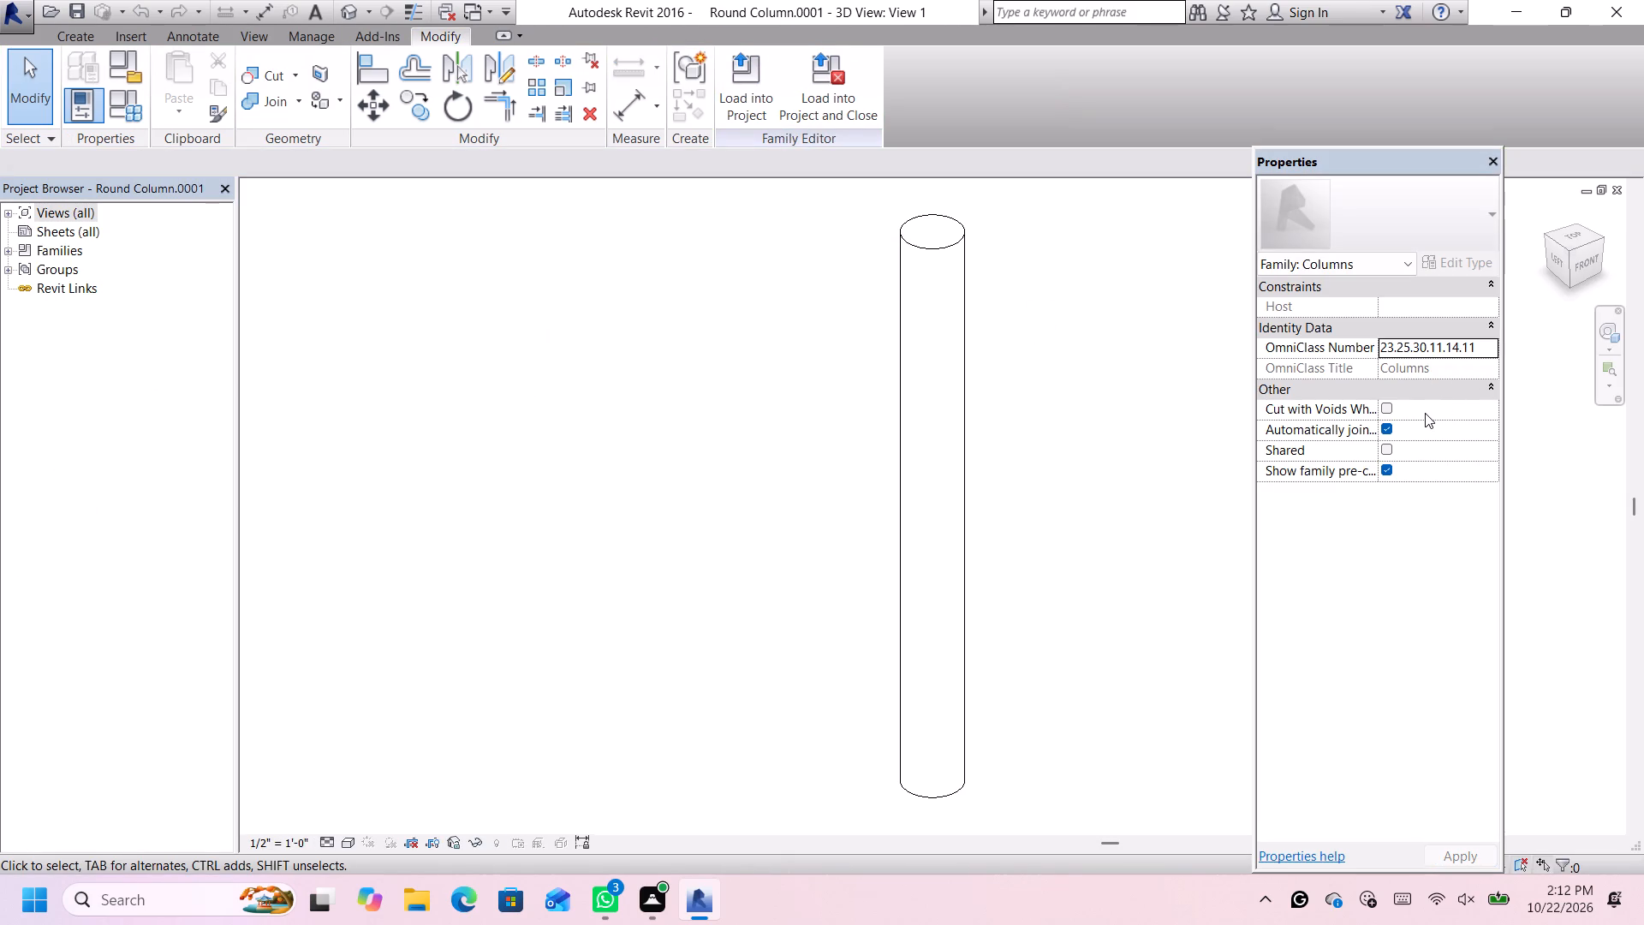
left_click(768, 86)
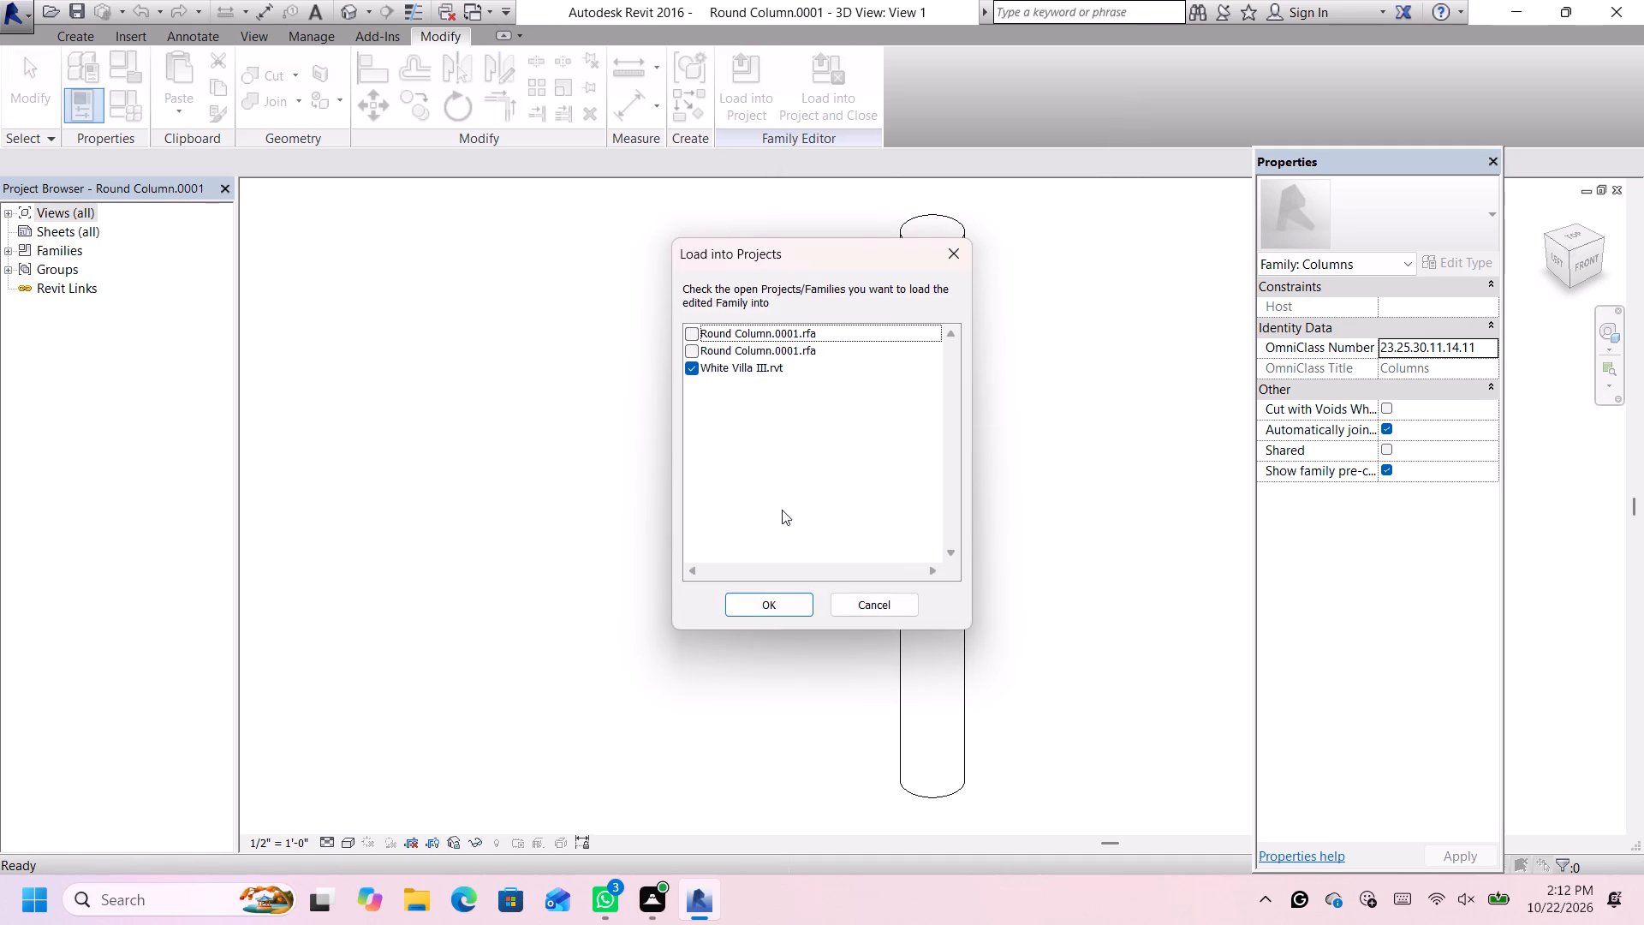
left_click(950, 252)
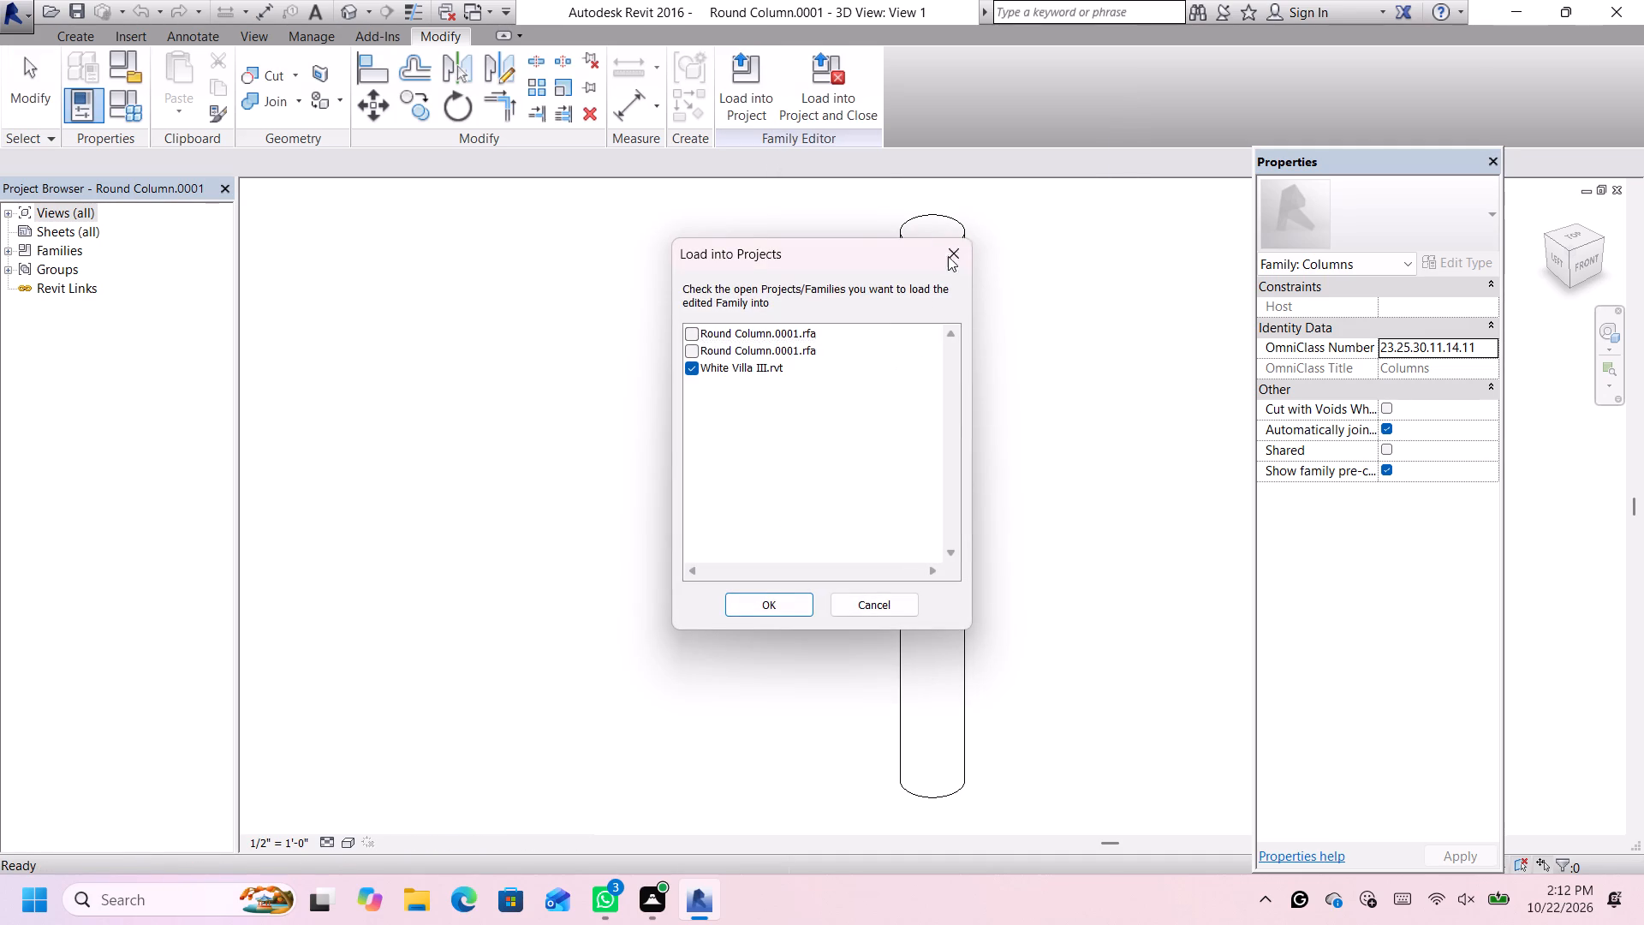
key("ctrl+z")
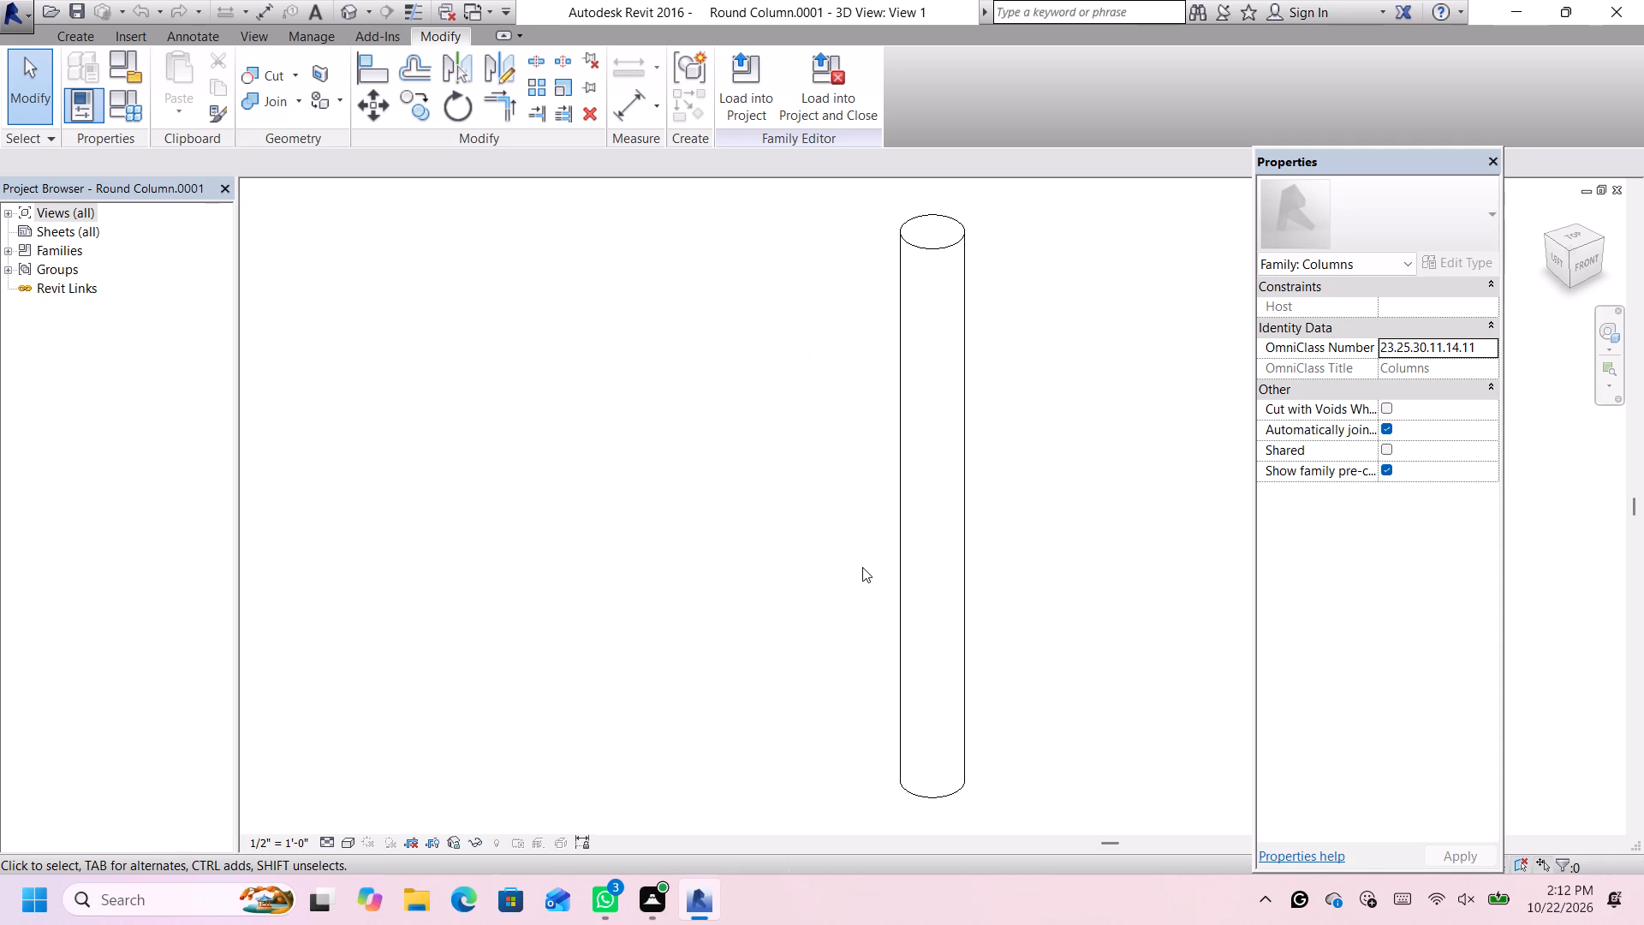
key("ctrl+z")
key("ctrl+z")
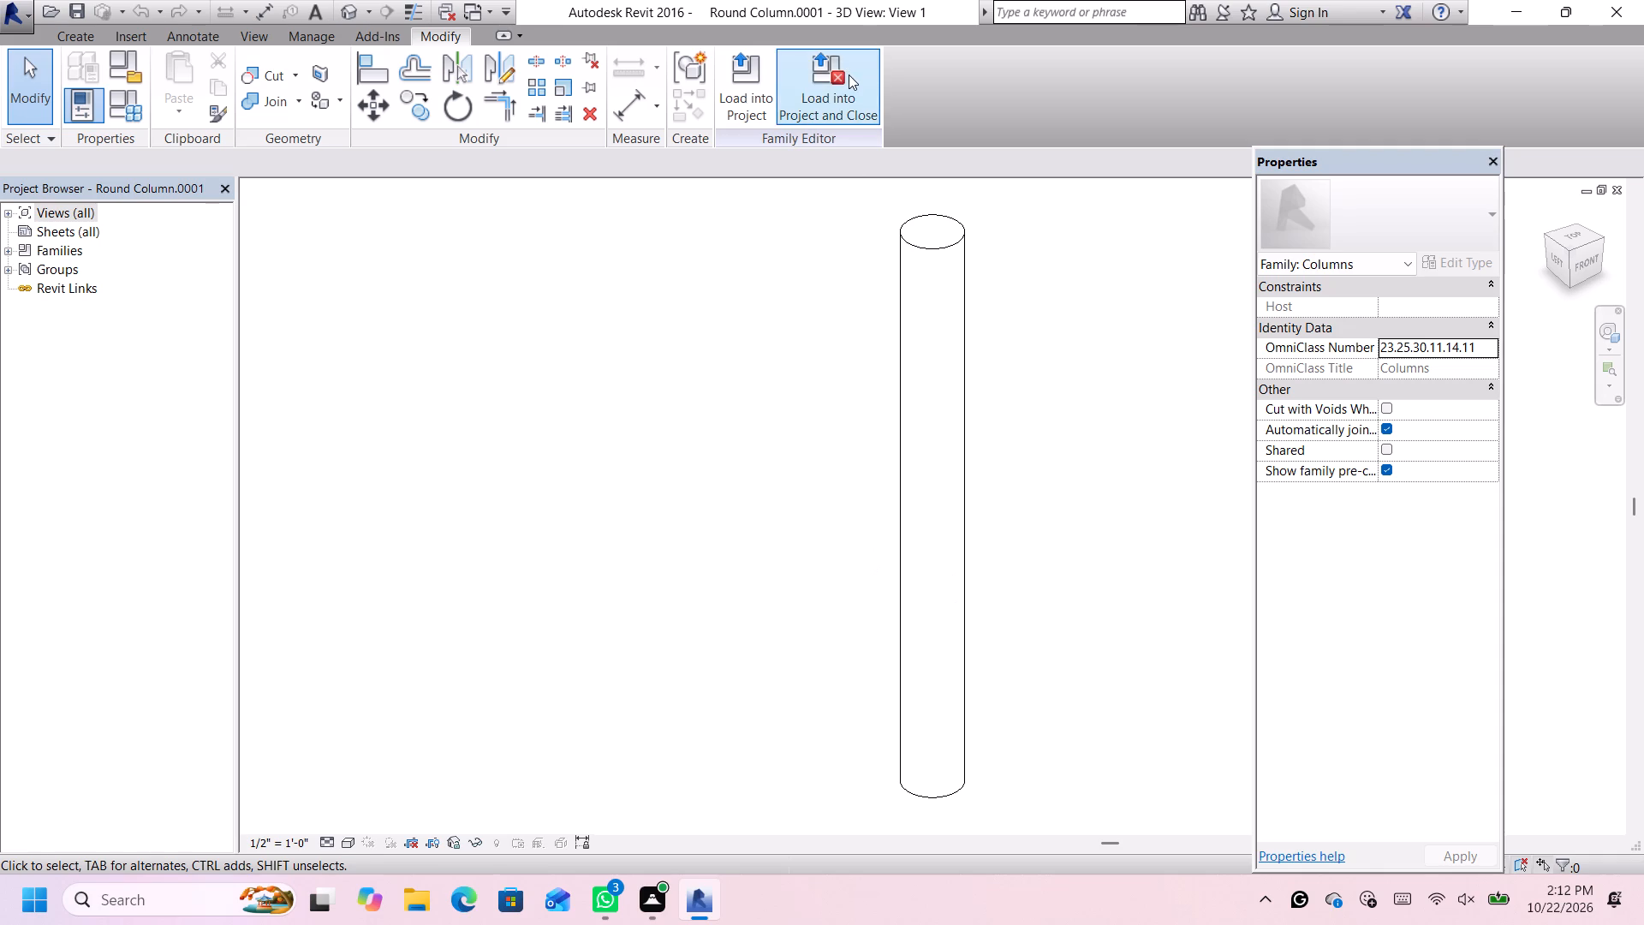
Load the family into White Villa III.rvt and close it without saving, dismissing the Autodesk licence notification.
left_click(849, 75)
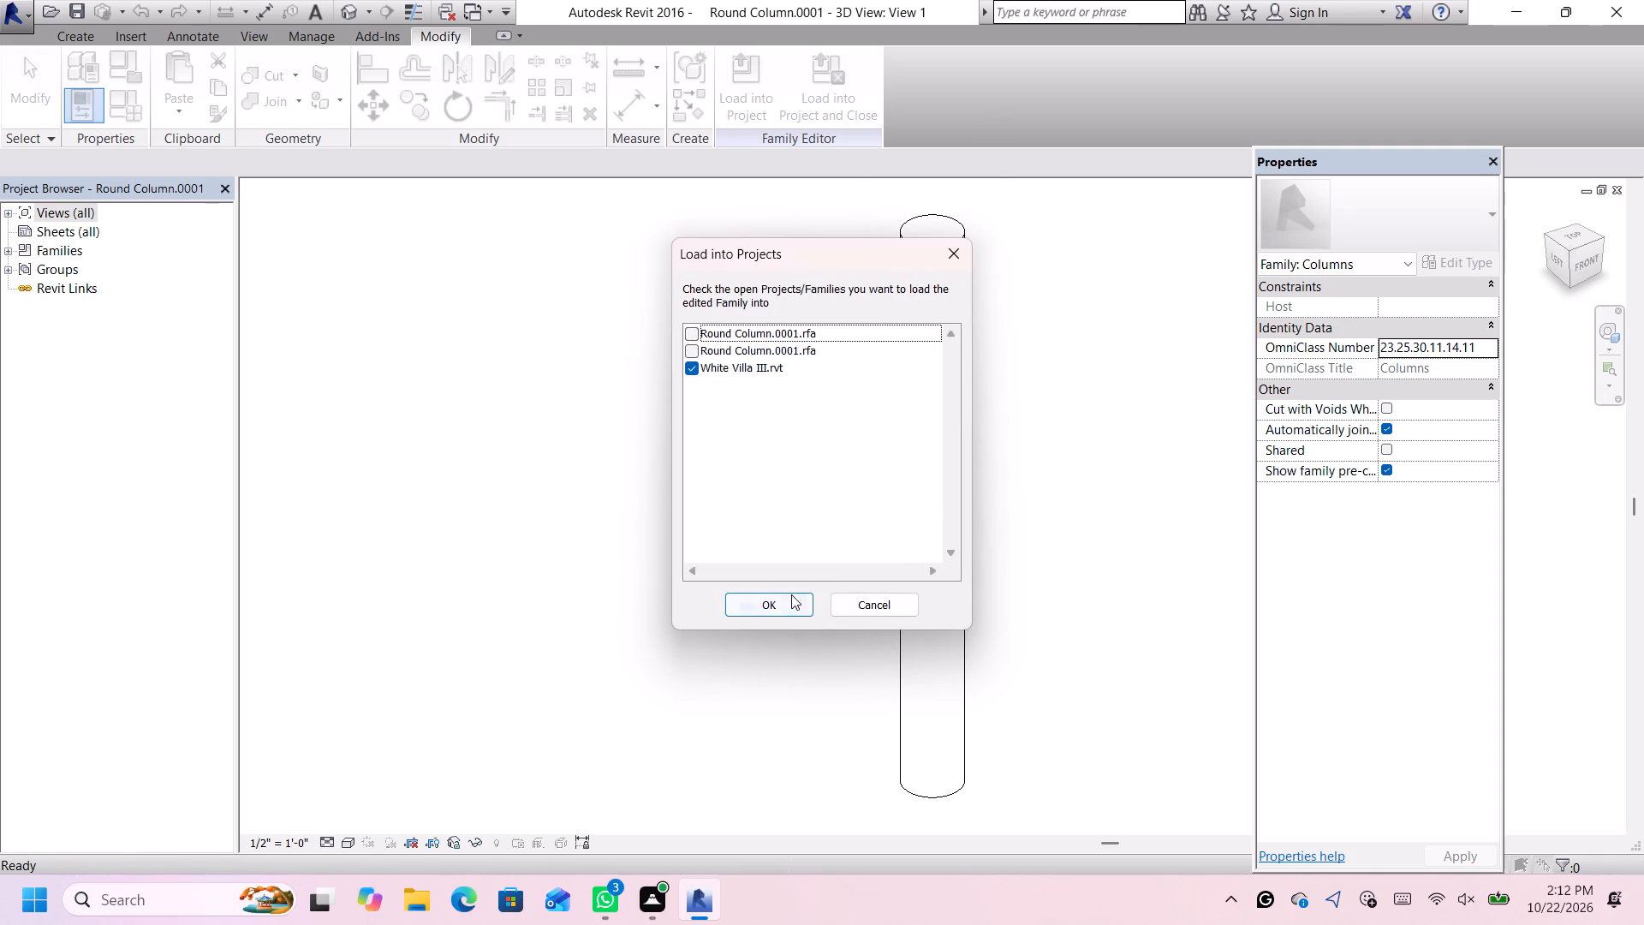
left_click(795, 613)
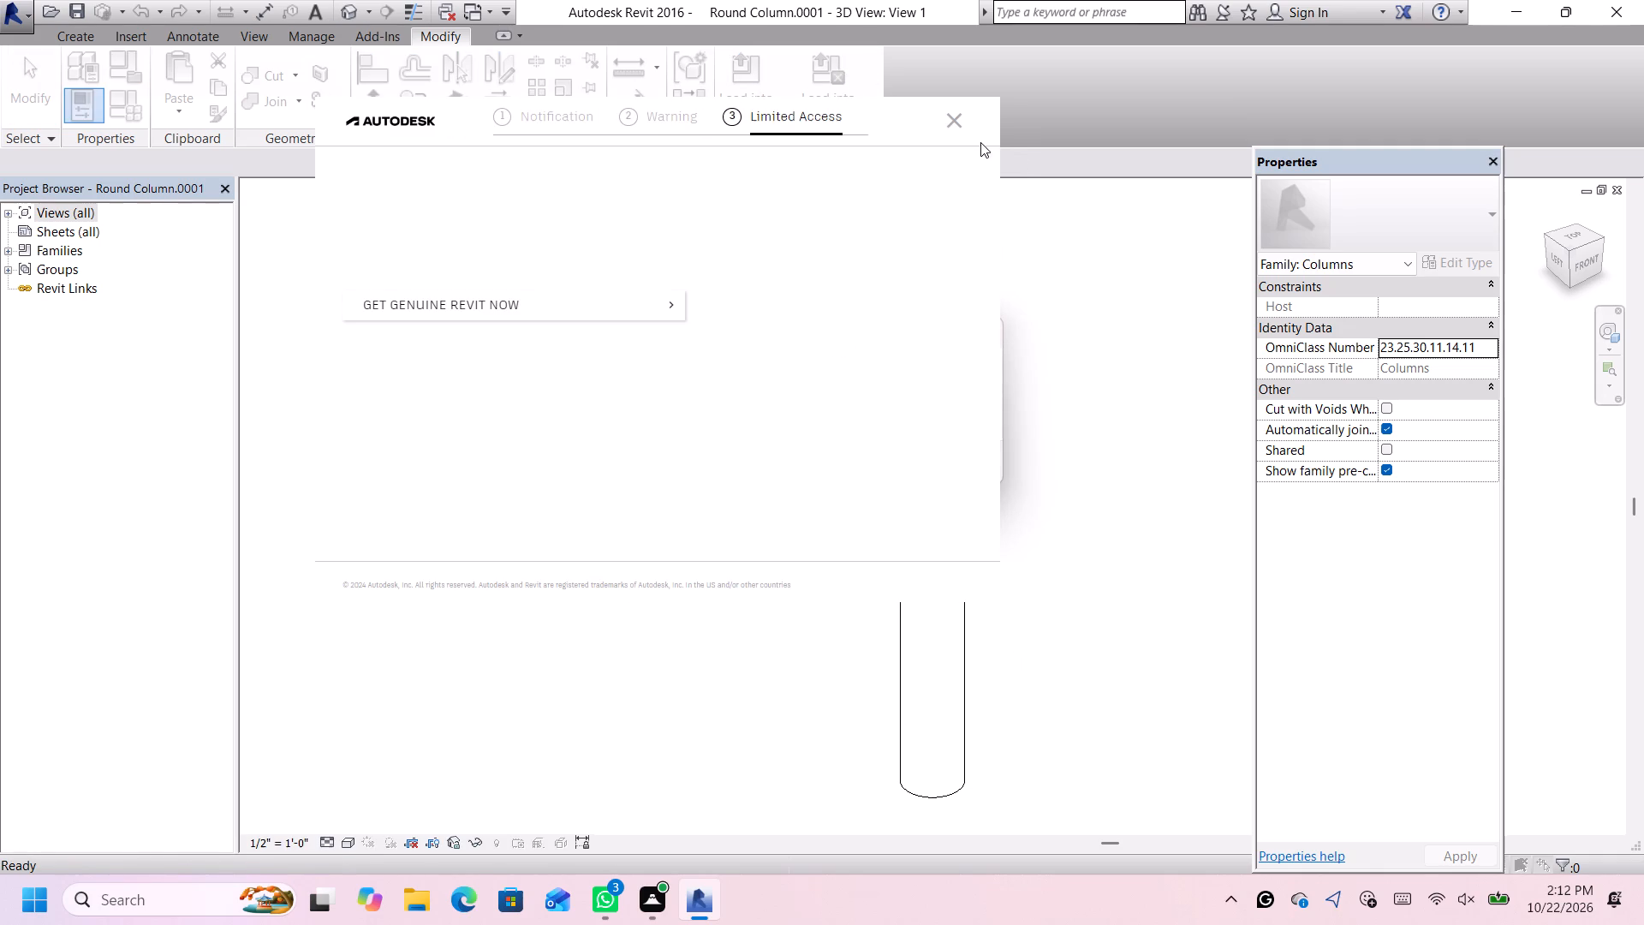
left_click(951, 120)
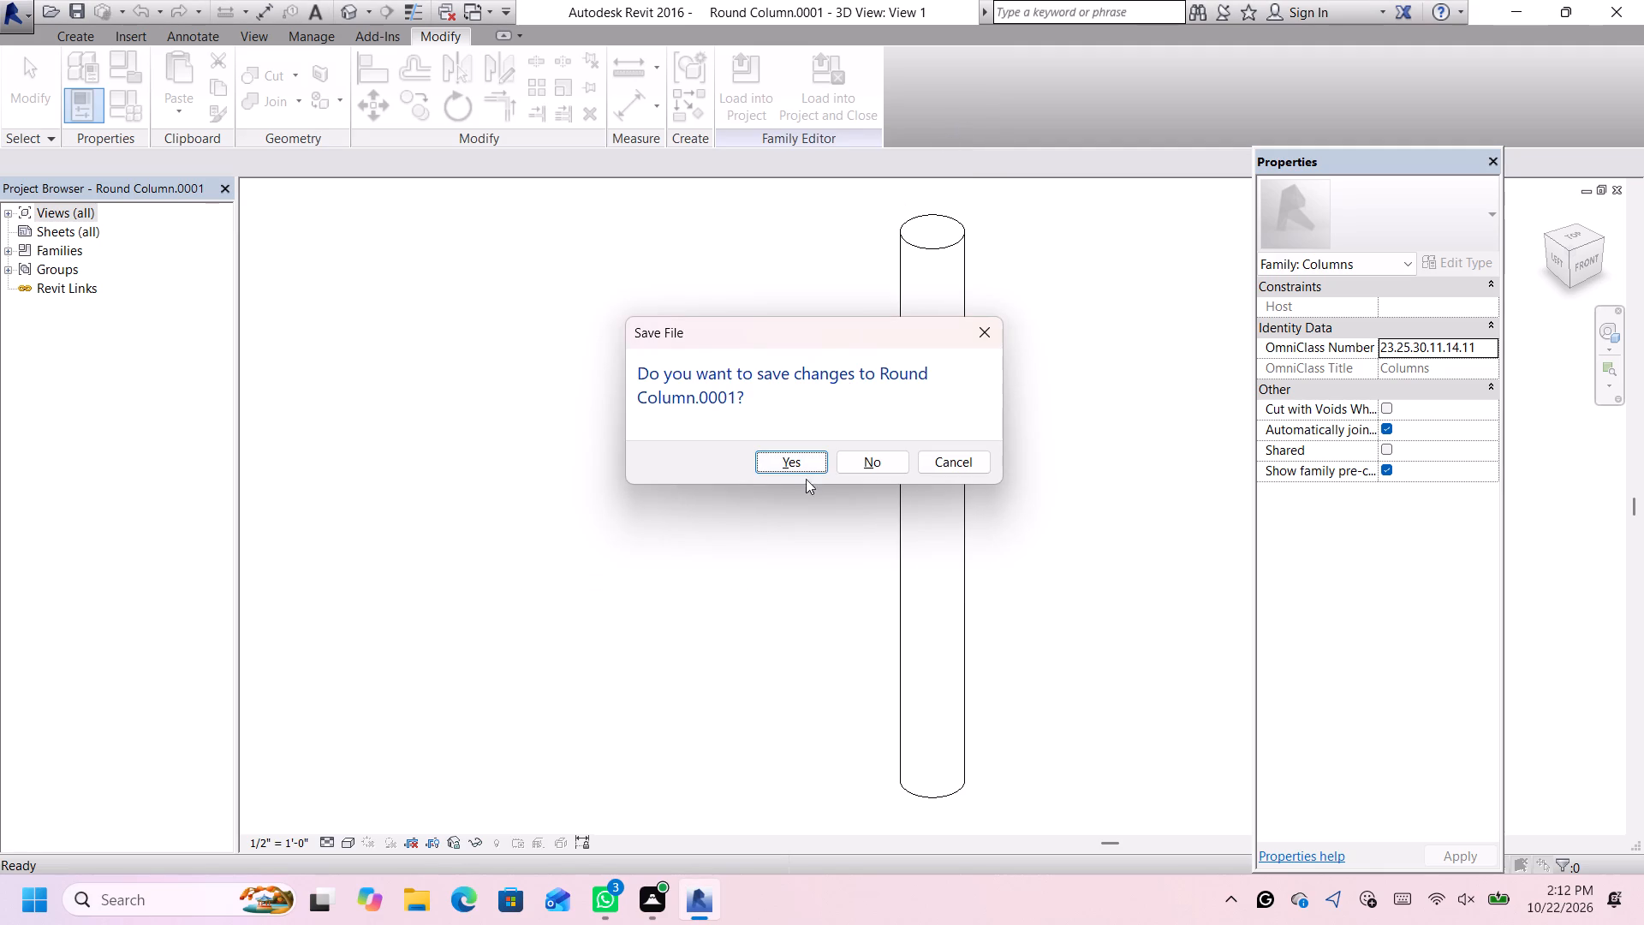
left_click(886, 469)
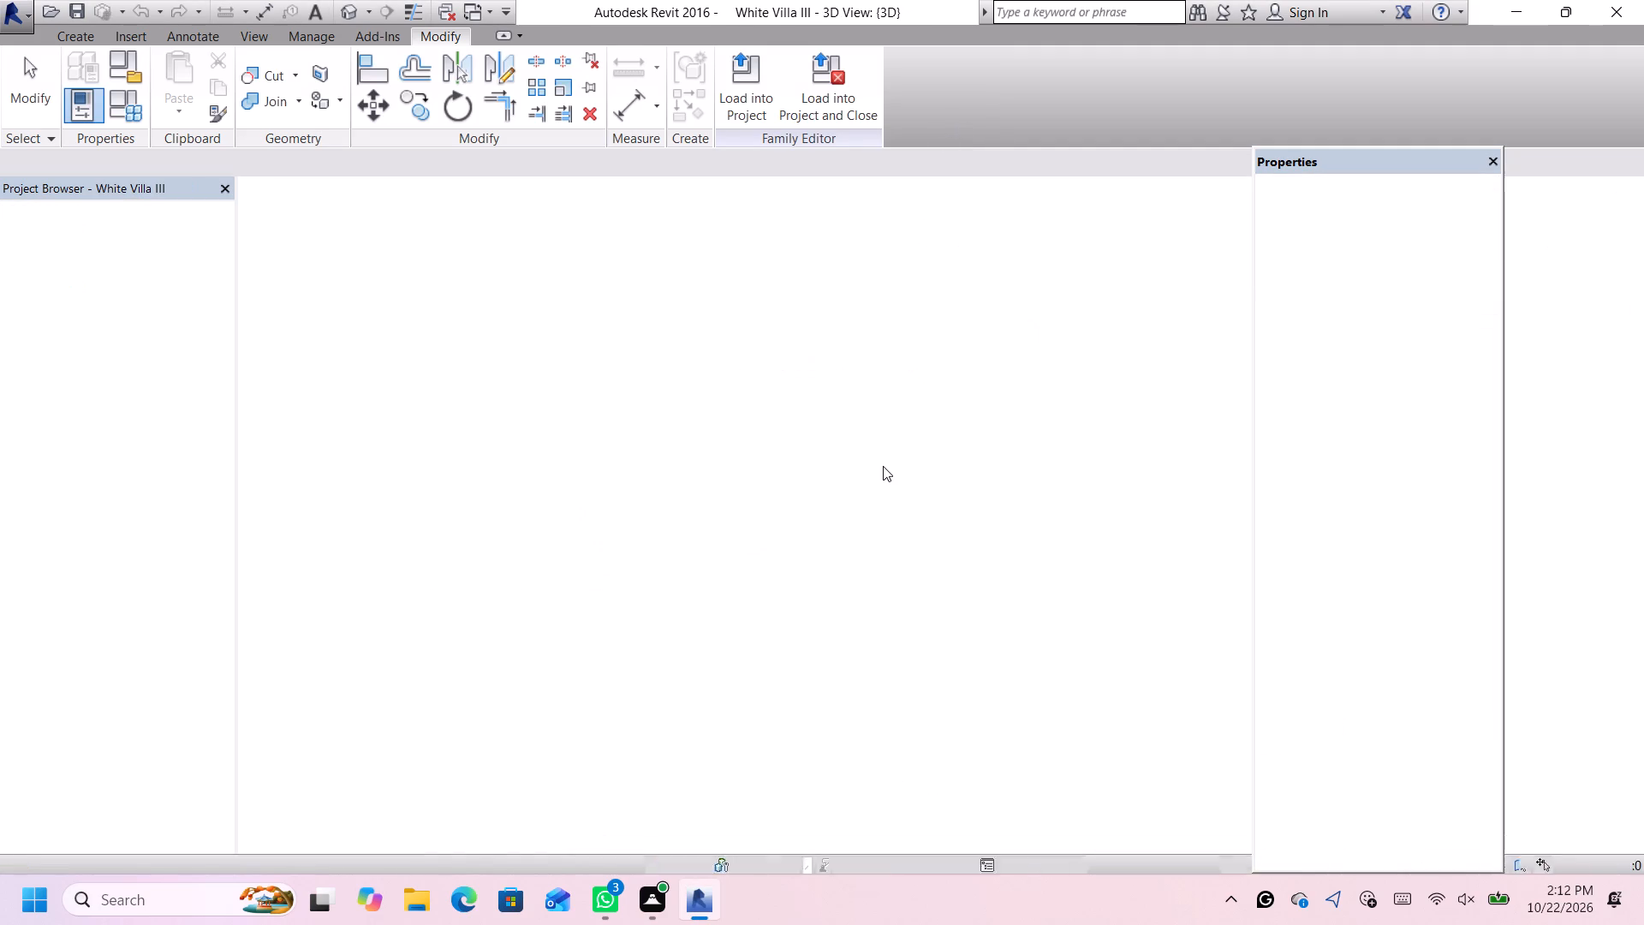
In the villa's 3D view, choose EIFS, Exterior Insulation as the material for the roof column's 06" Diameter type.
scroll(815, 452, "down", 4)
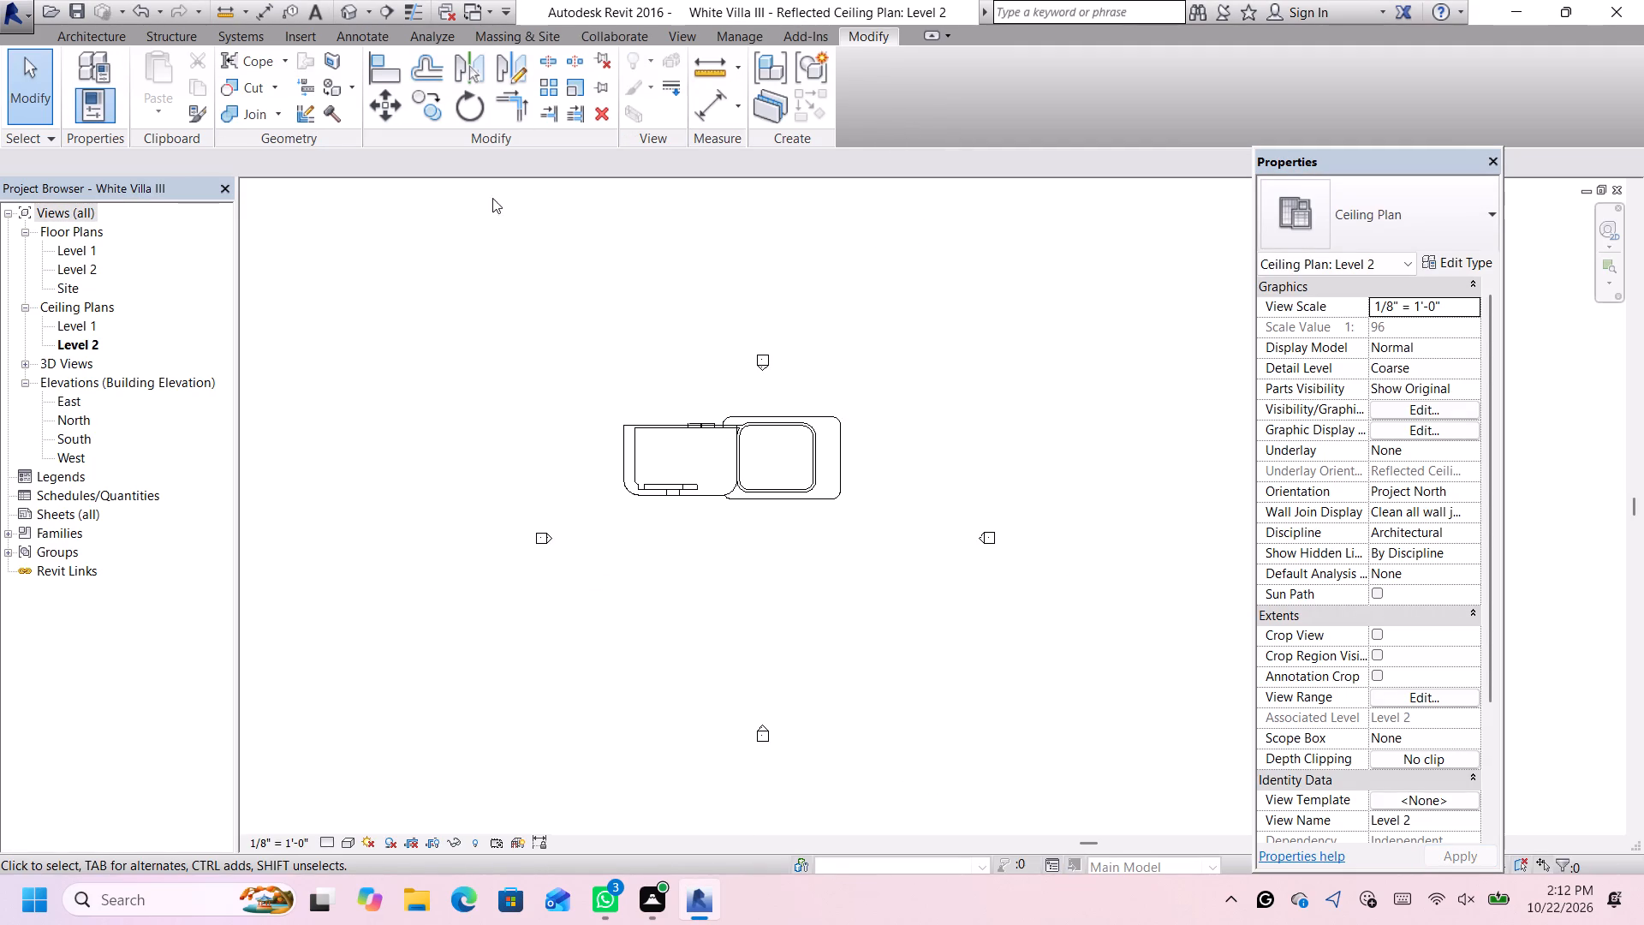
left_click(342, 11)
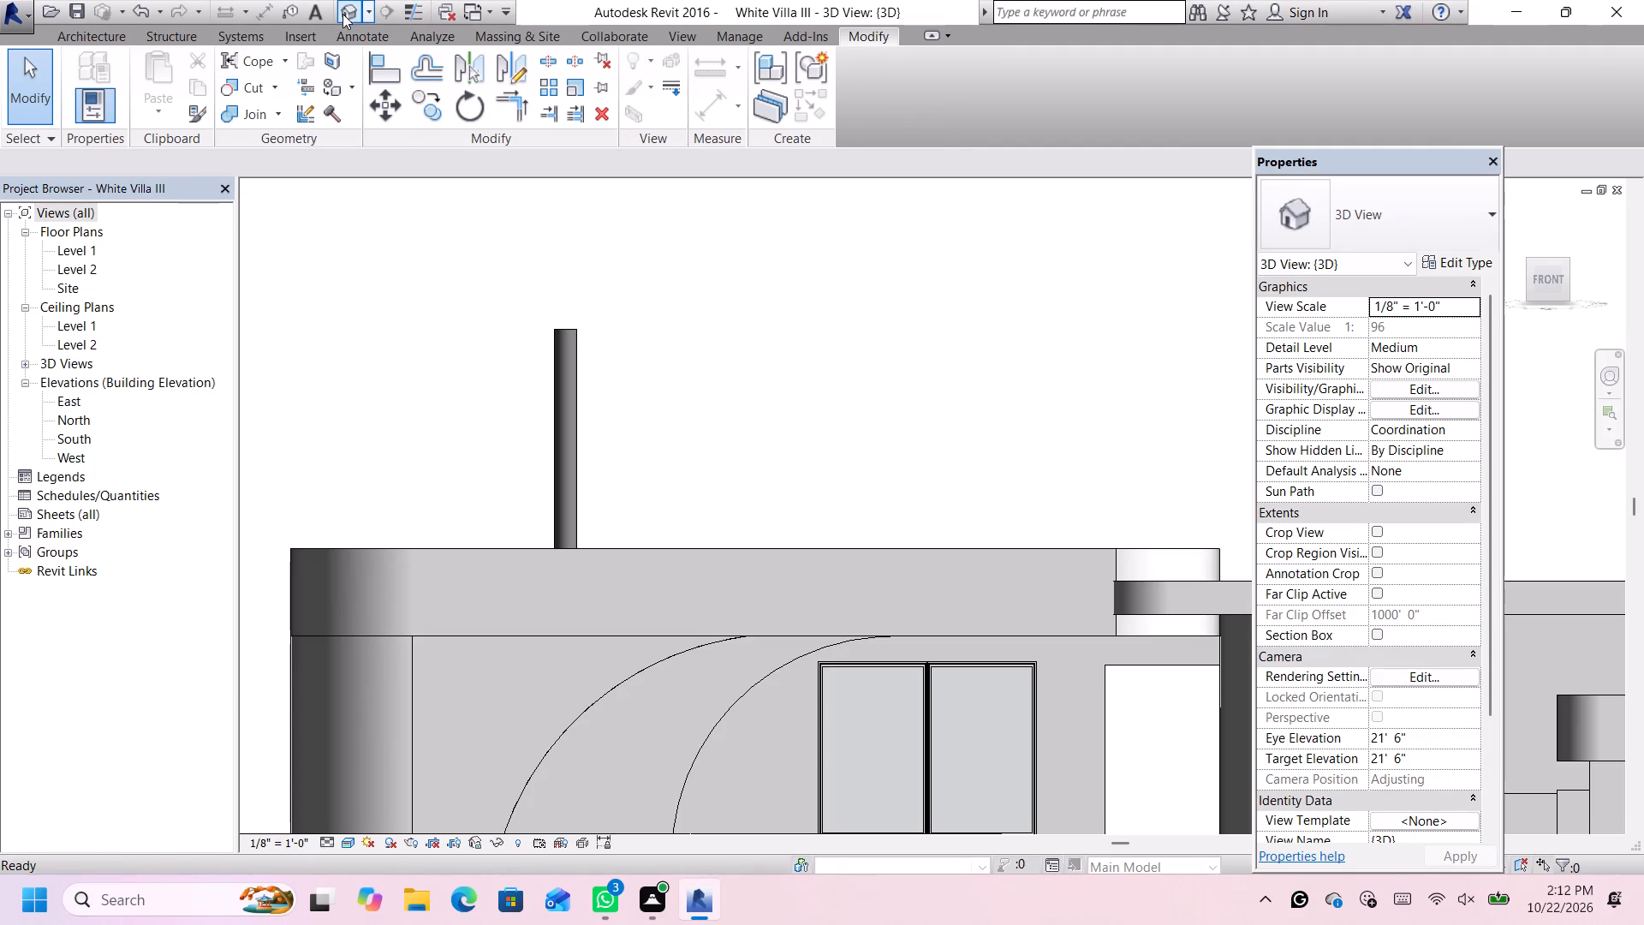
scroll(521, 361, "up", 1)
scroll(521, 361, "down", 10)
scroll(567, 304, "up", 4)
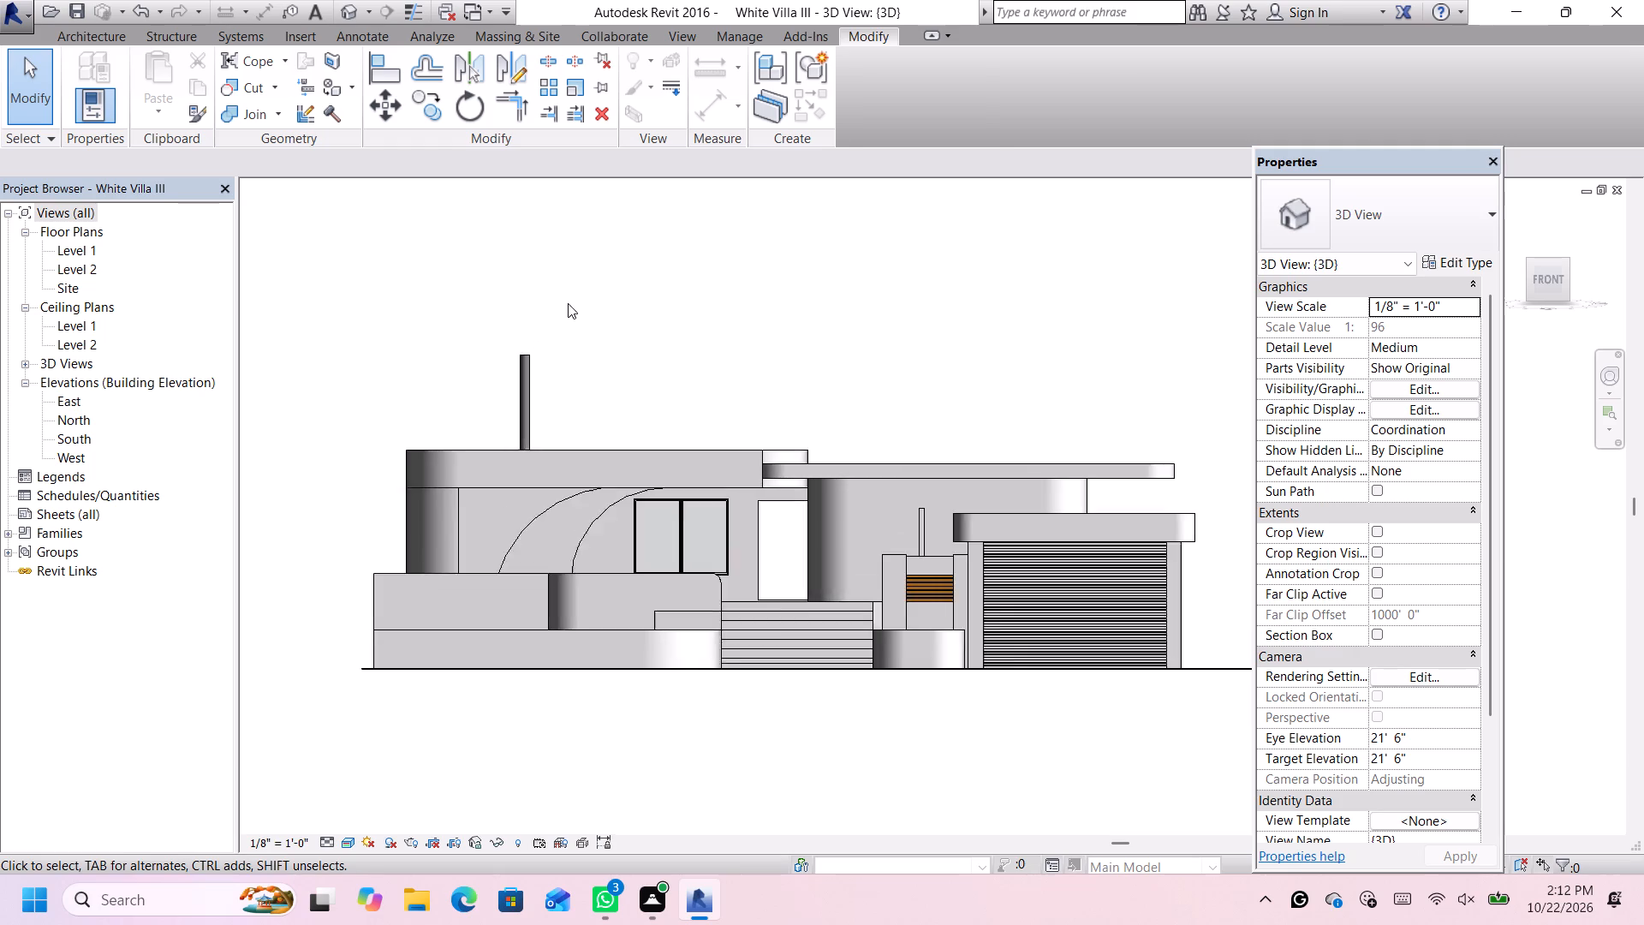
left_click_drag(568, 312, 488, 442)
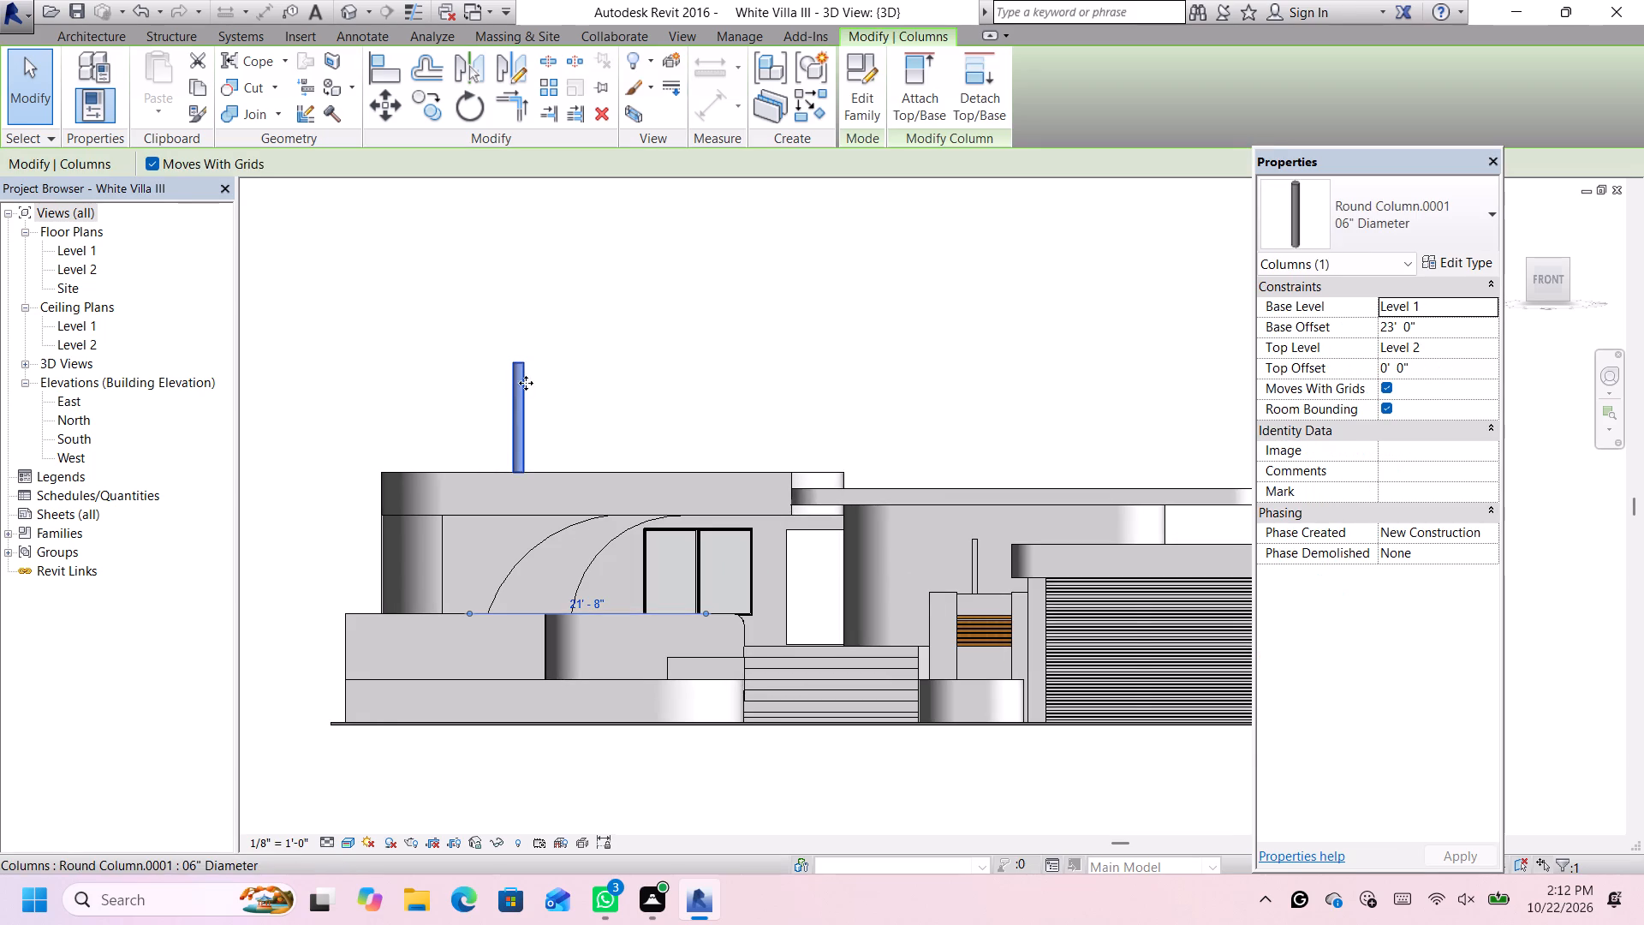
scroll(432, 427, "up", 3)
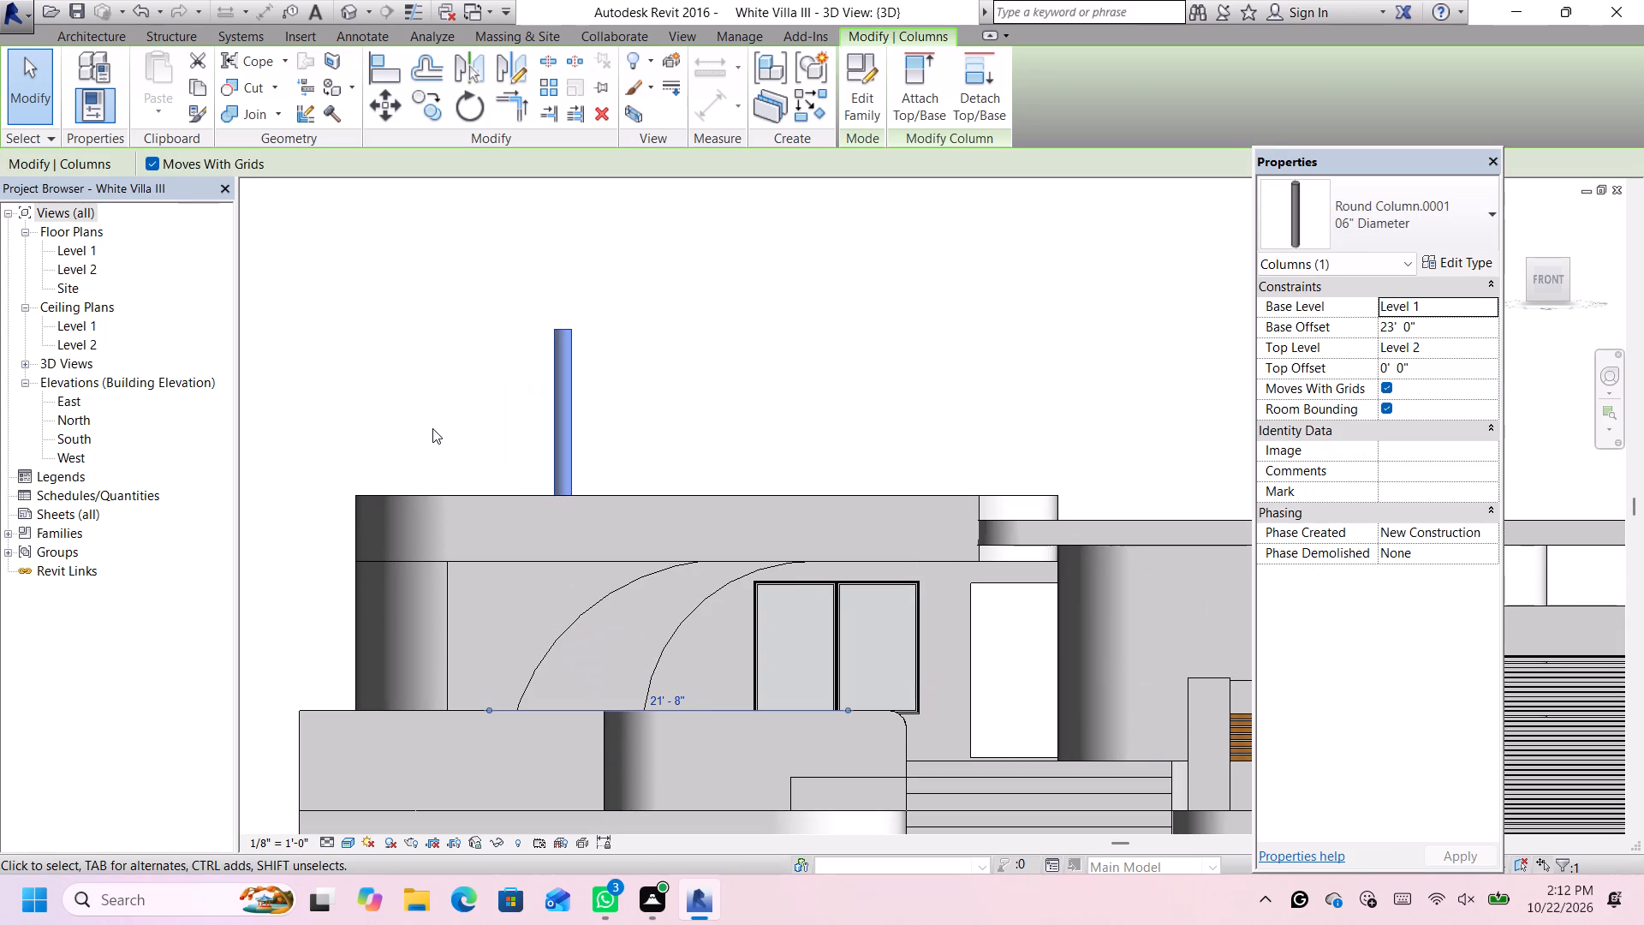
scroll(432, 429, "down", 2)
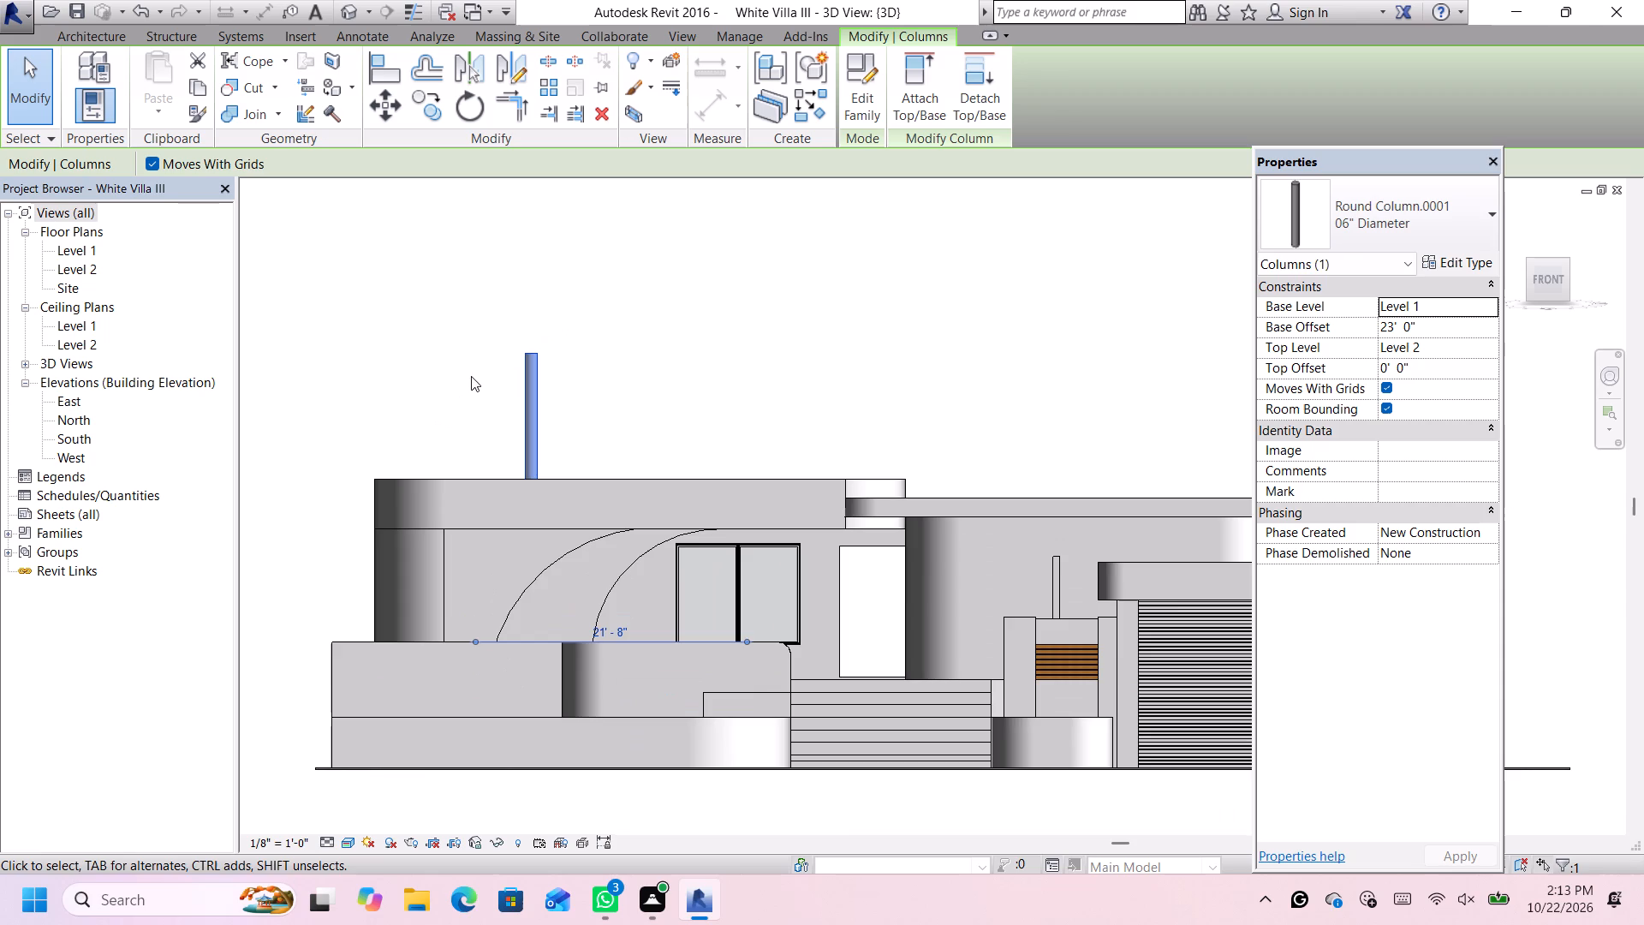
scroll(550, 342, "up", 1)
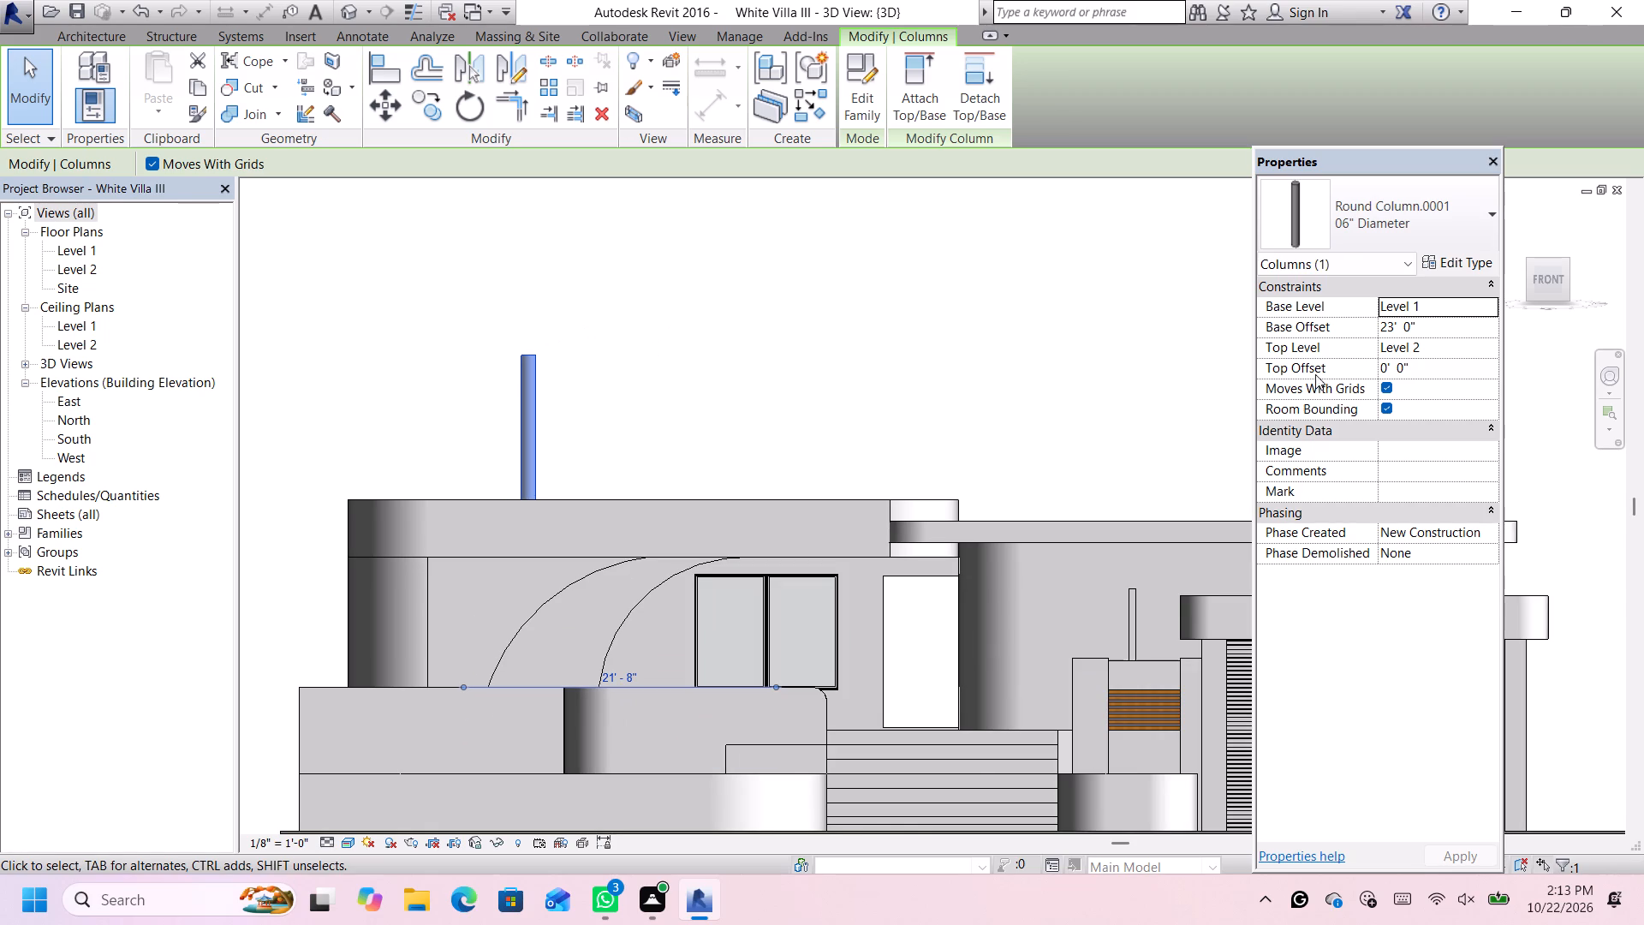
left_click(1461, 258)
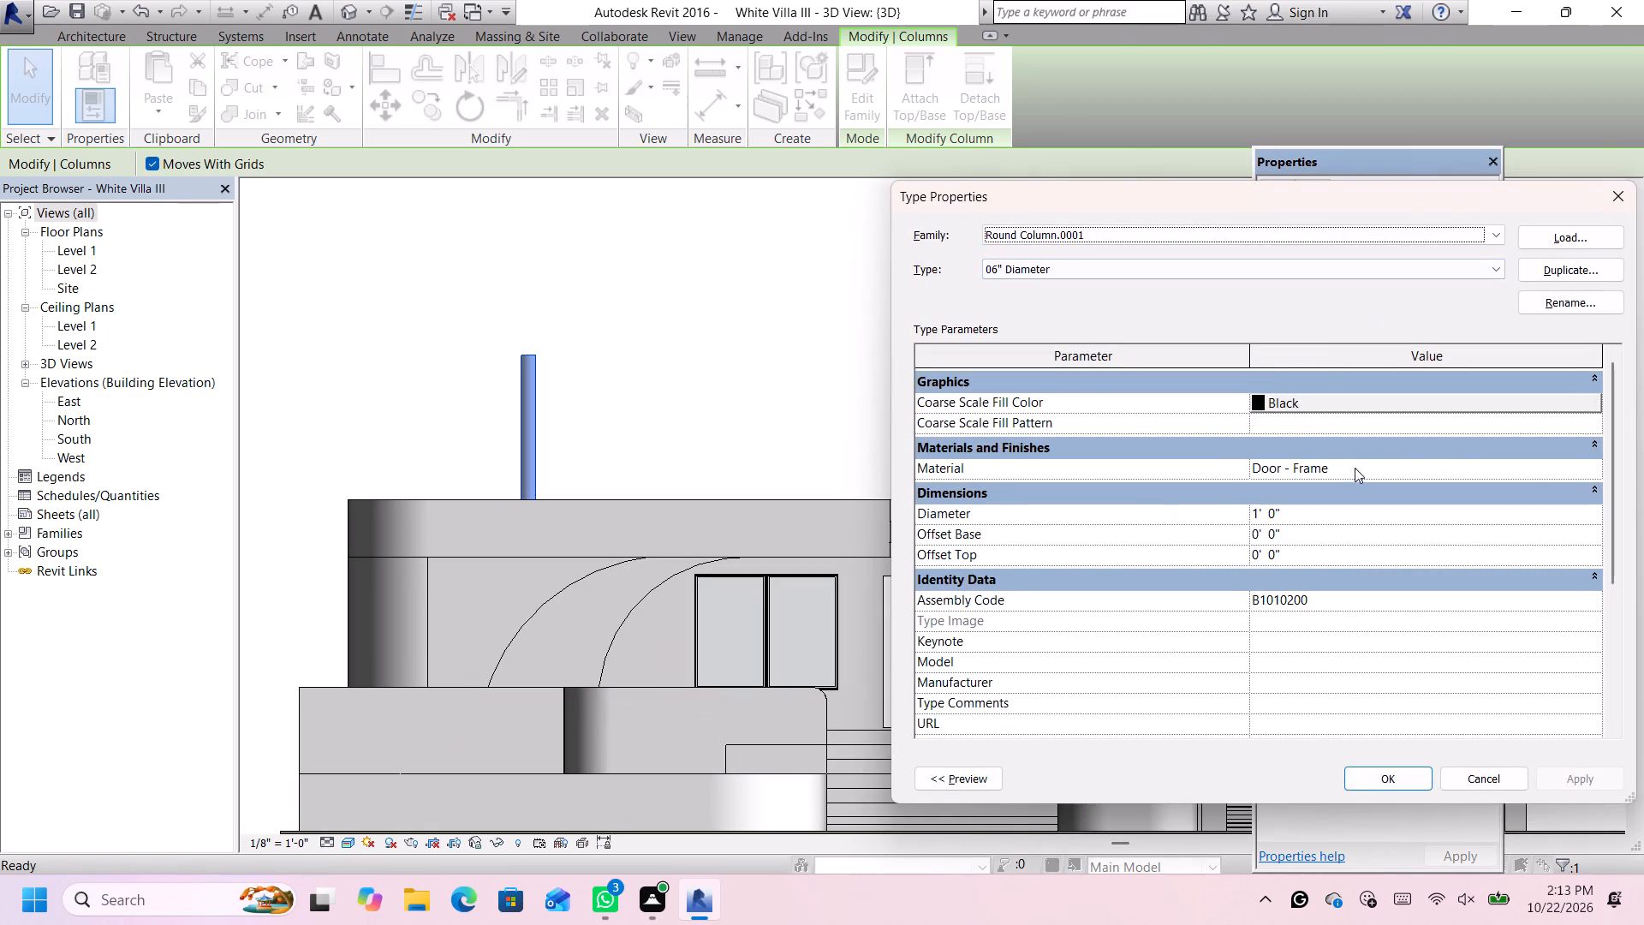
left_click(1593, 471)
left_click(1594, 374)
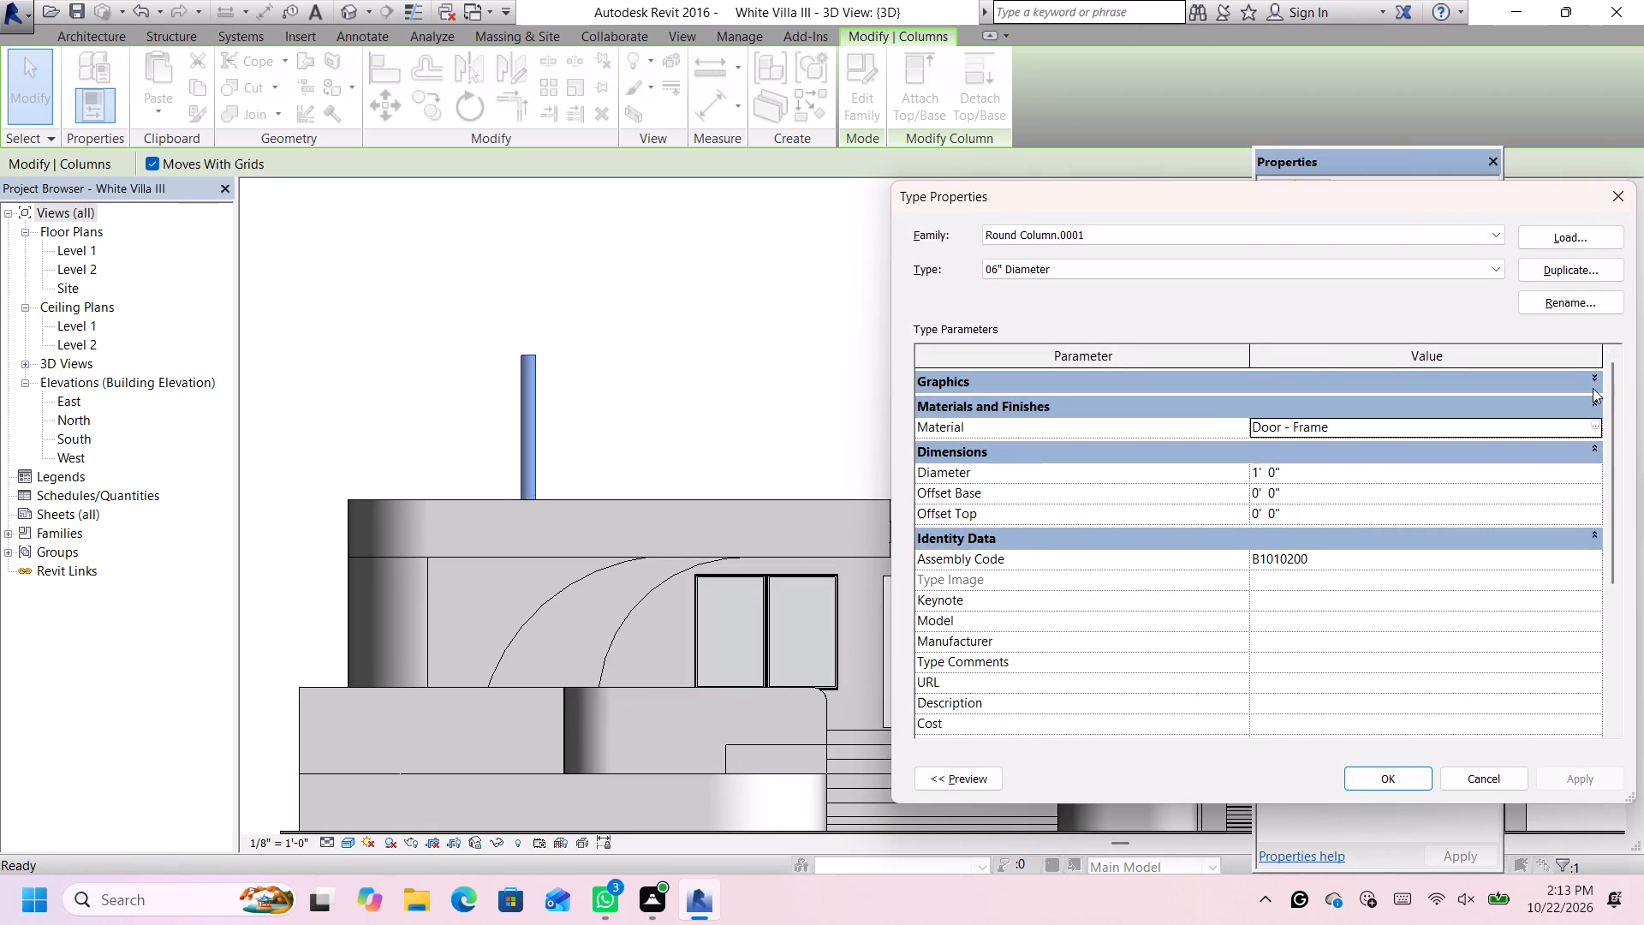
left_click(1587, 405)
left_click(1589, 402)
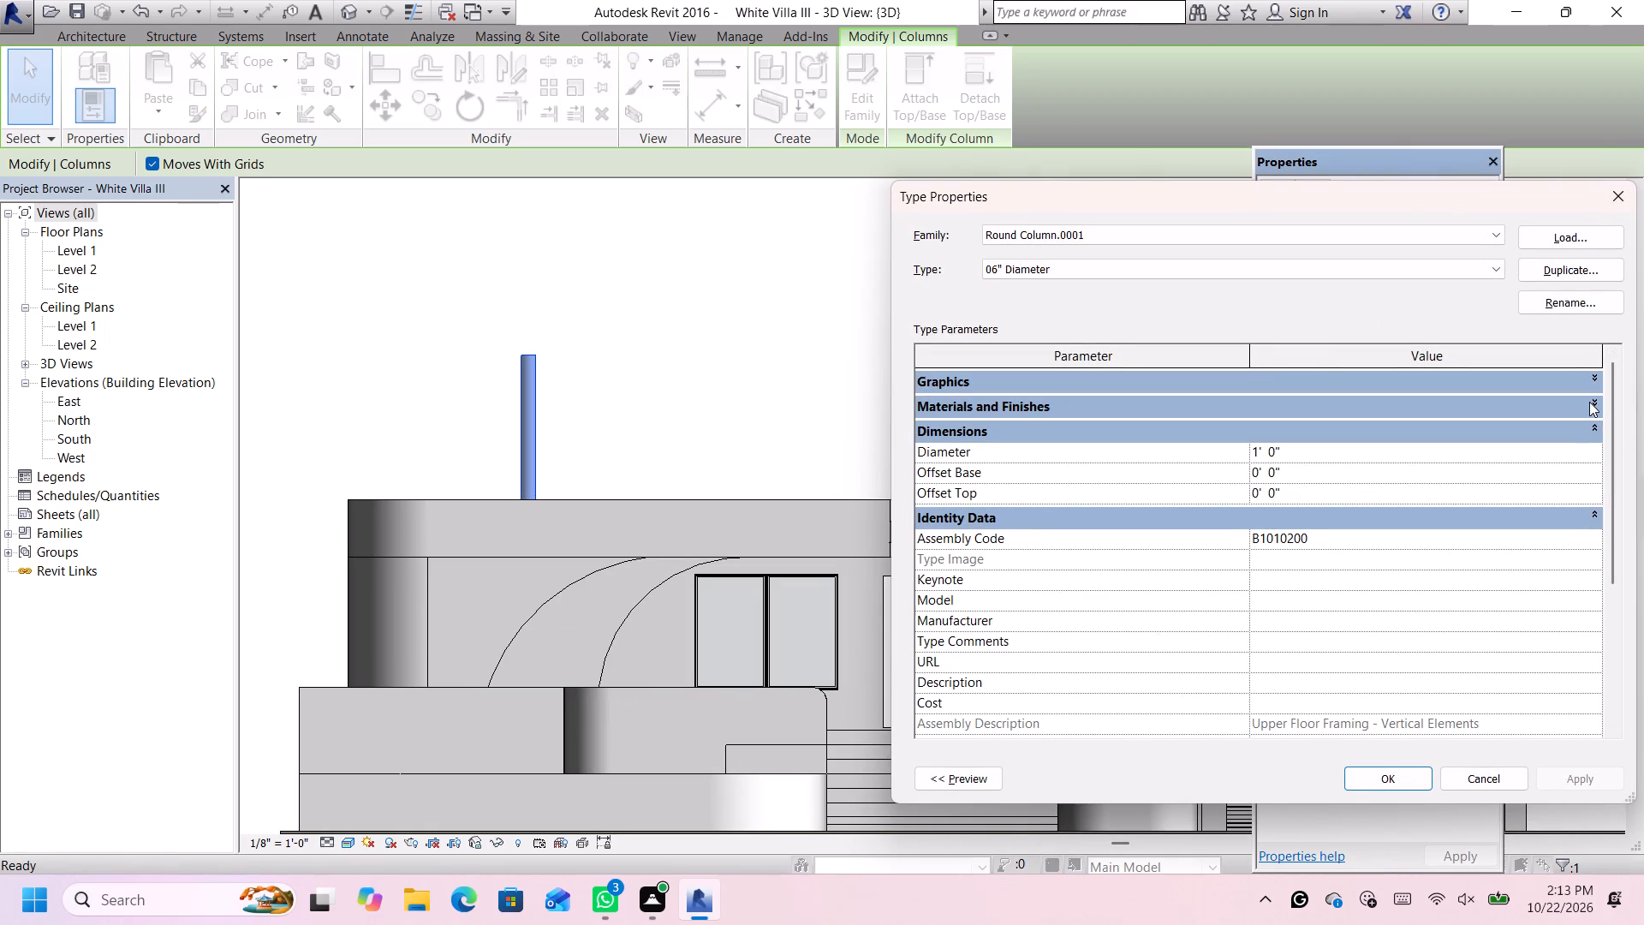
left_click(1592, 427)
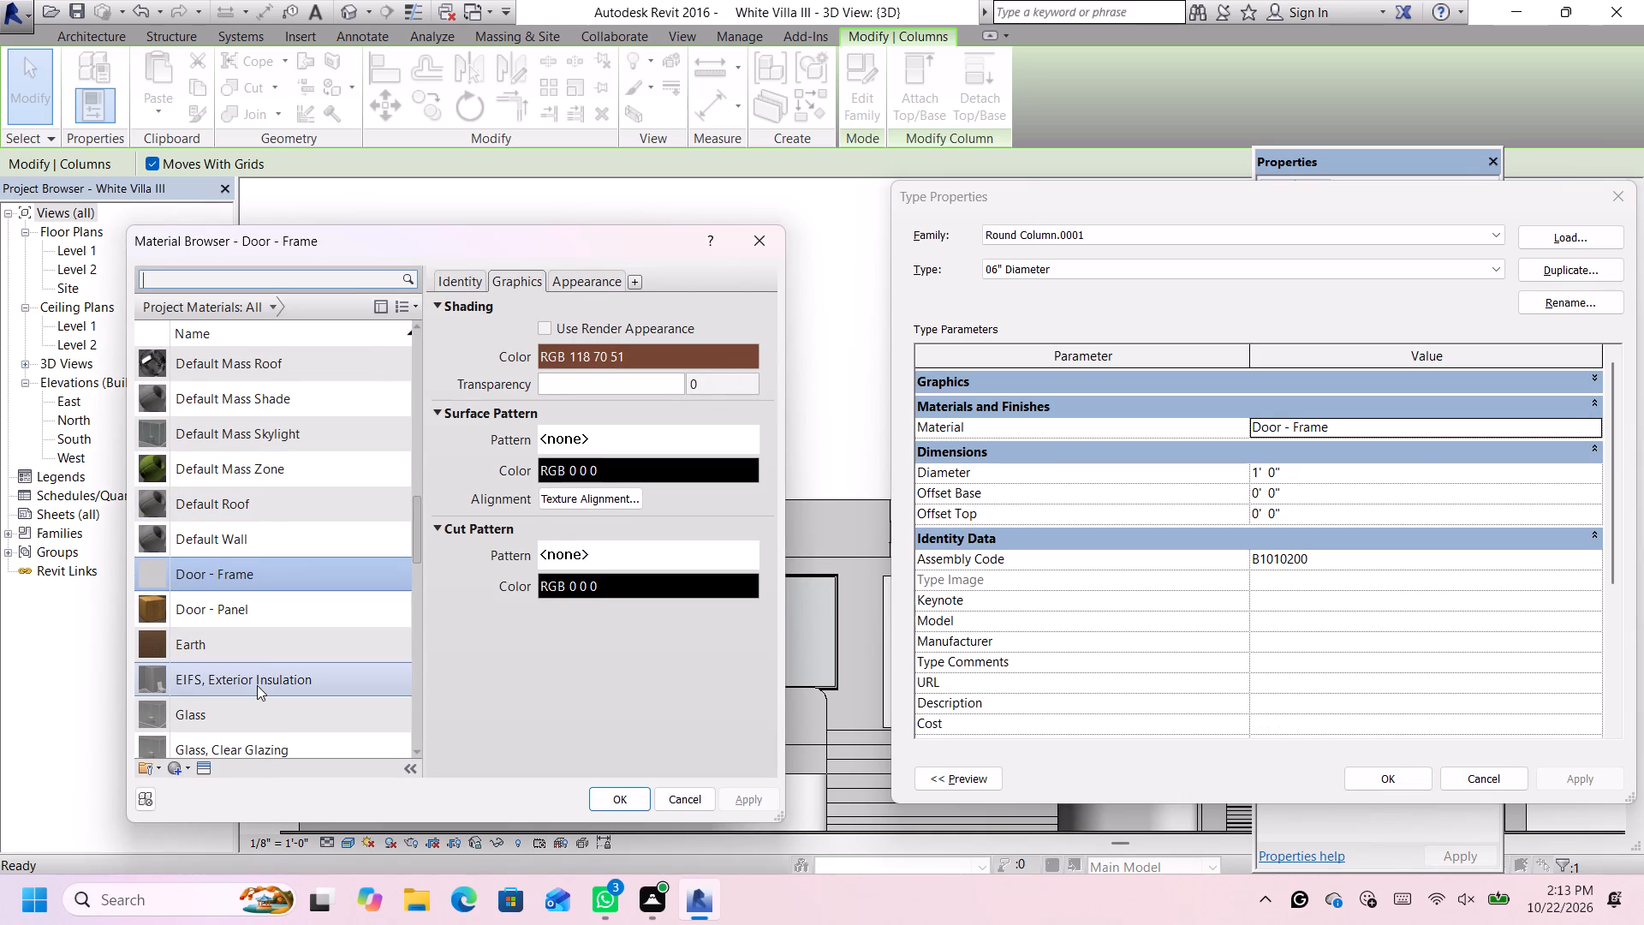
left_click(257, 685)
Set the EIFS, Exterior Insulation wall paint appearance colour to white and apply the material to the column type.
left_click(599, 285)
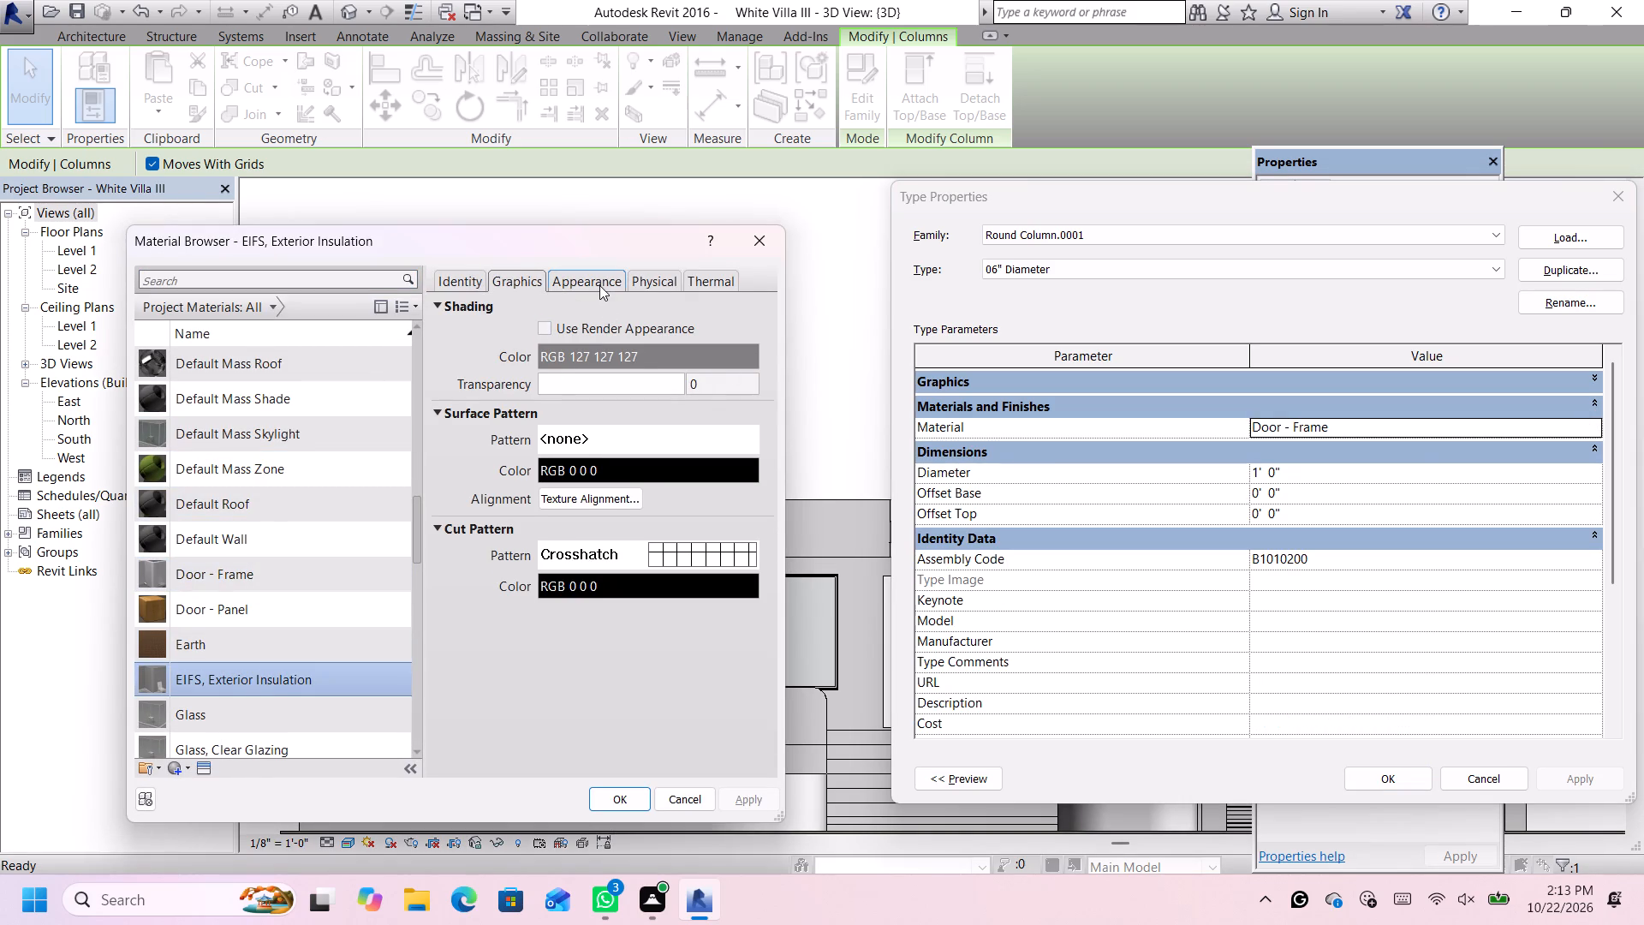
left_click(766, 480)
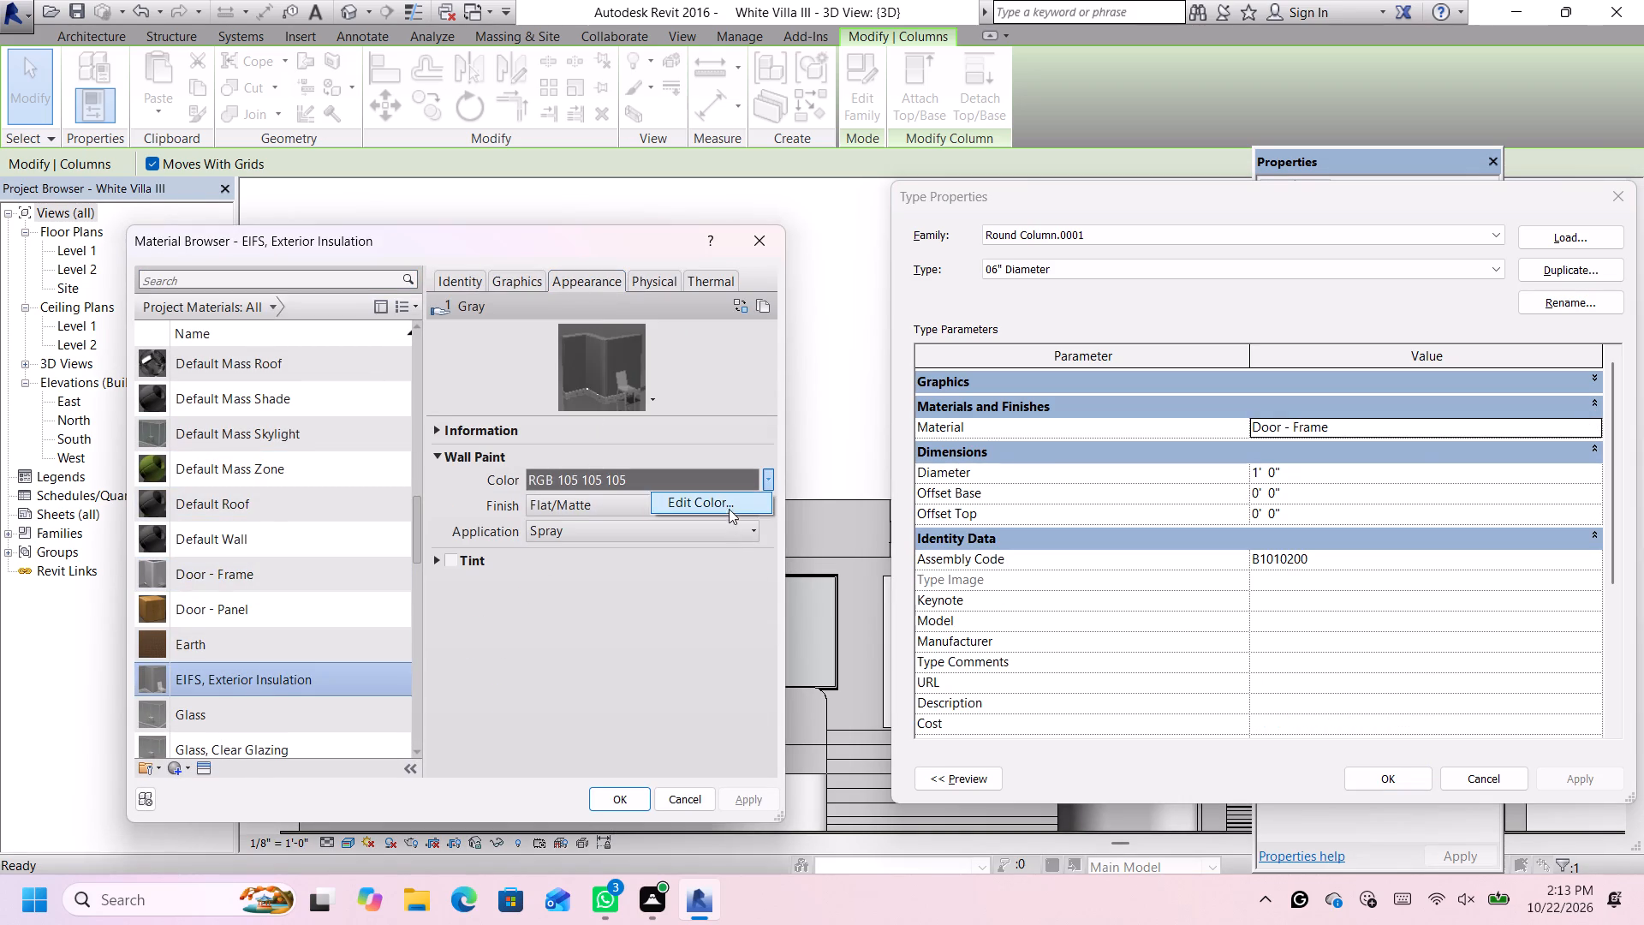
left_click(729, 507)
left_click(421, 486)
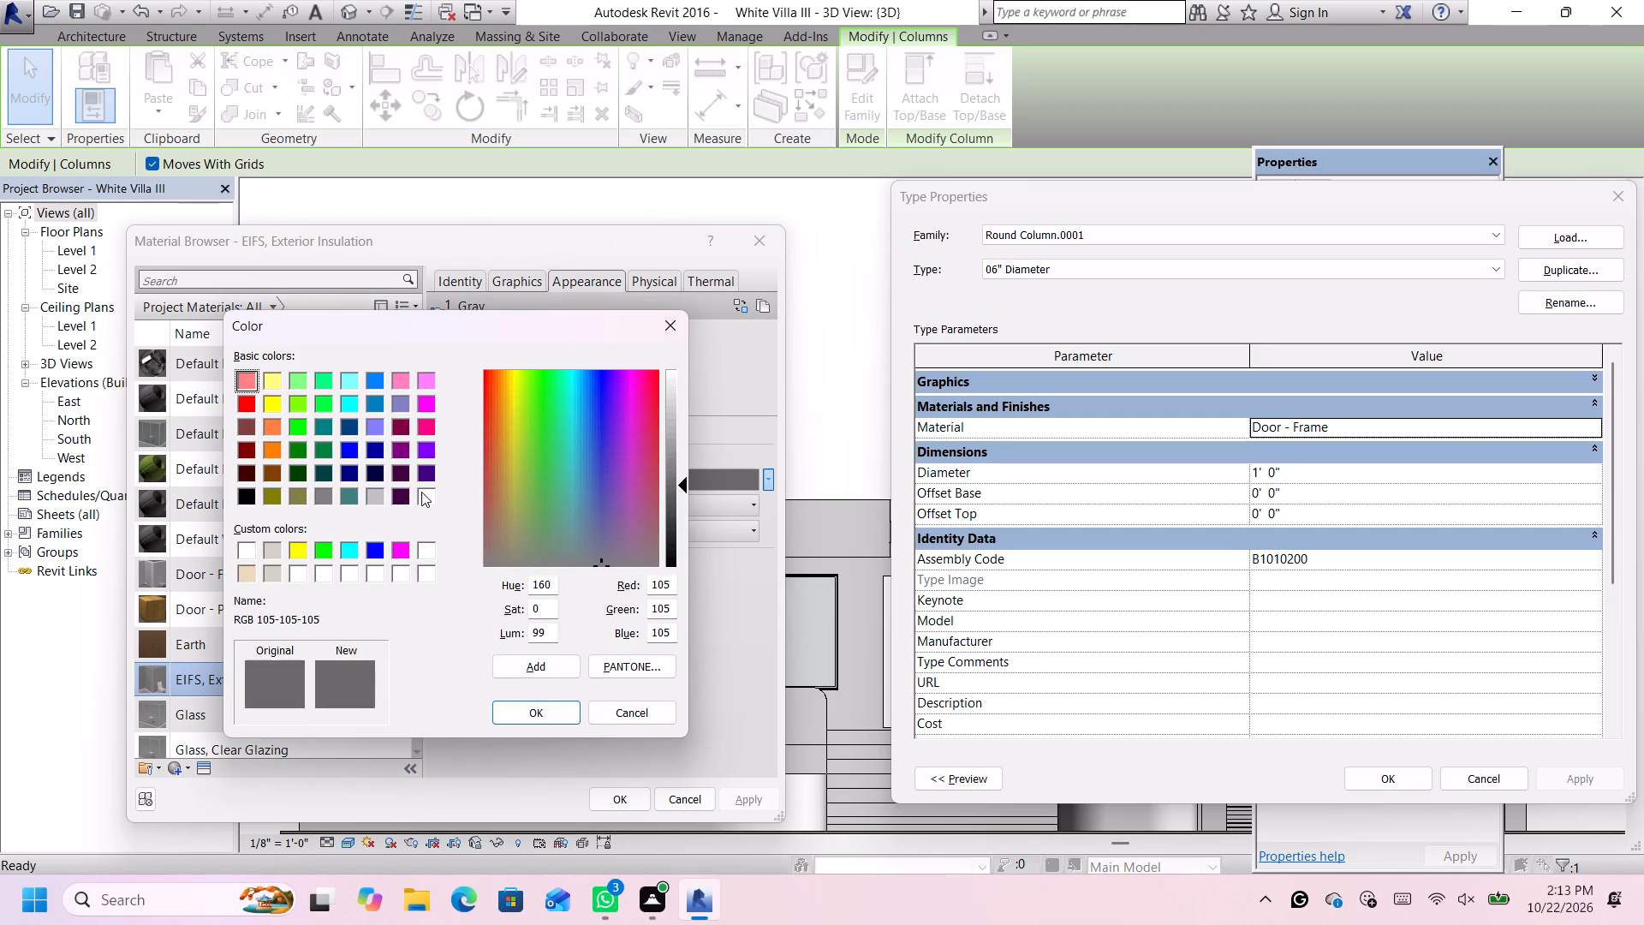
left_click(421, 498)
left_click(553, 714)
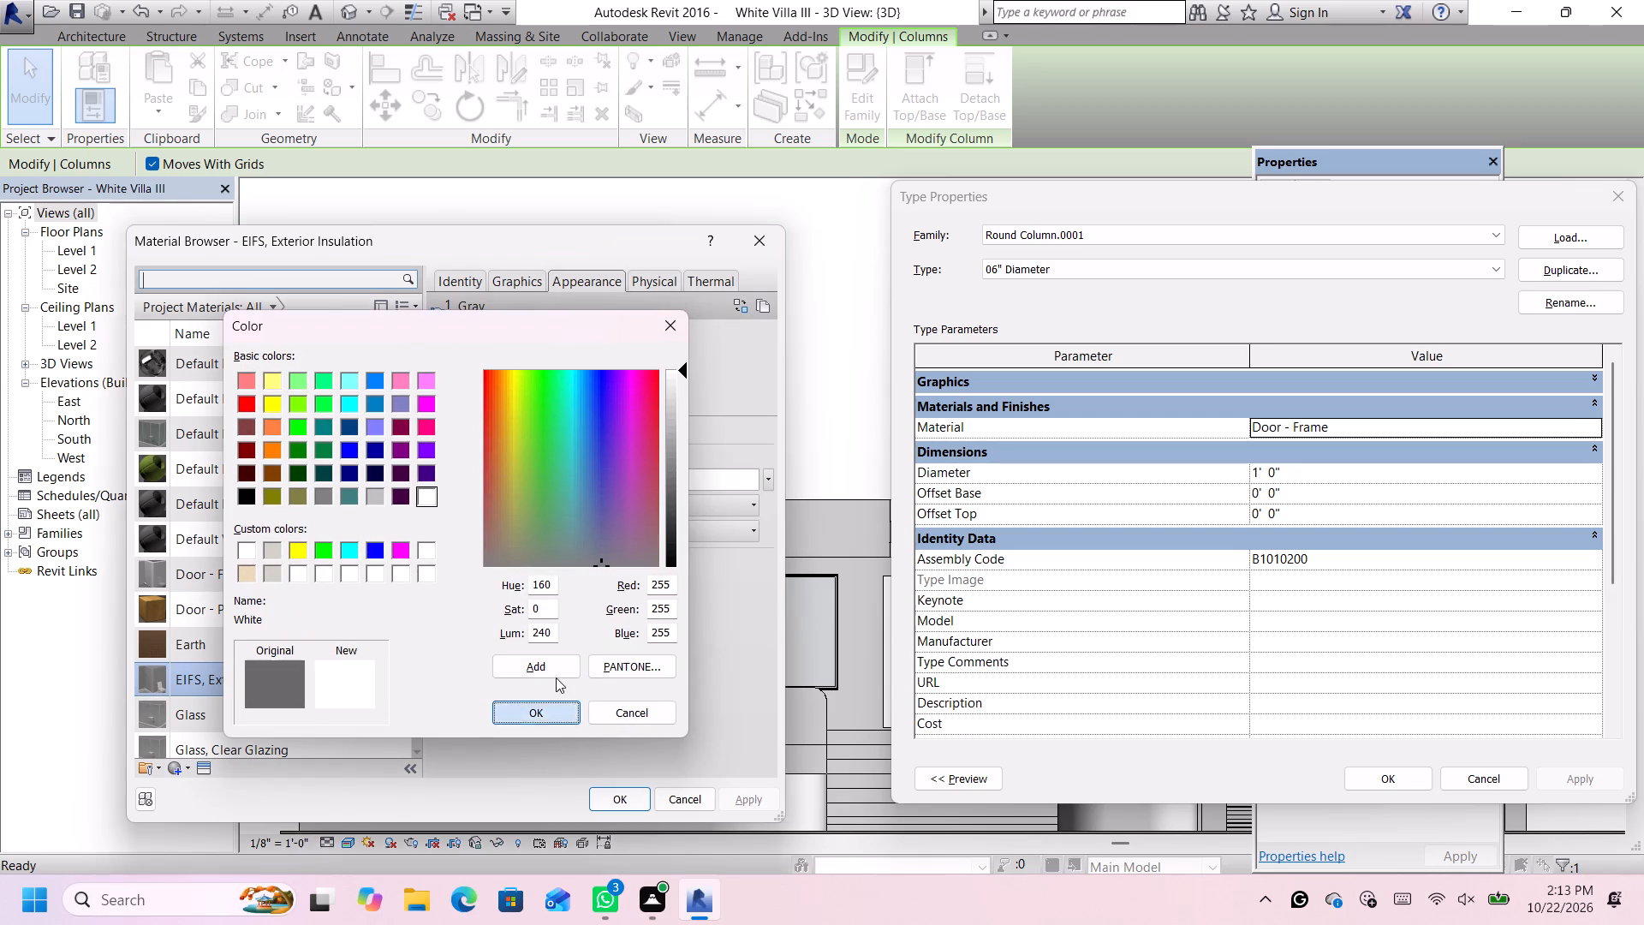
left_click(626, 808)
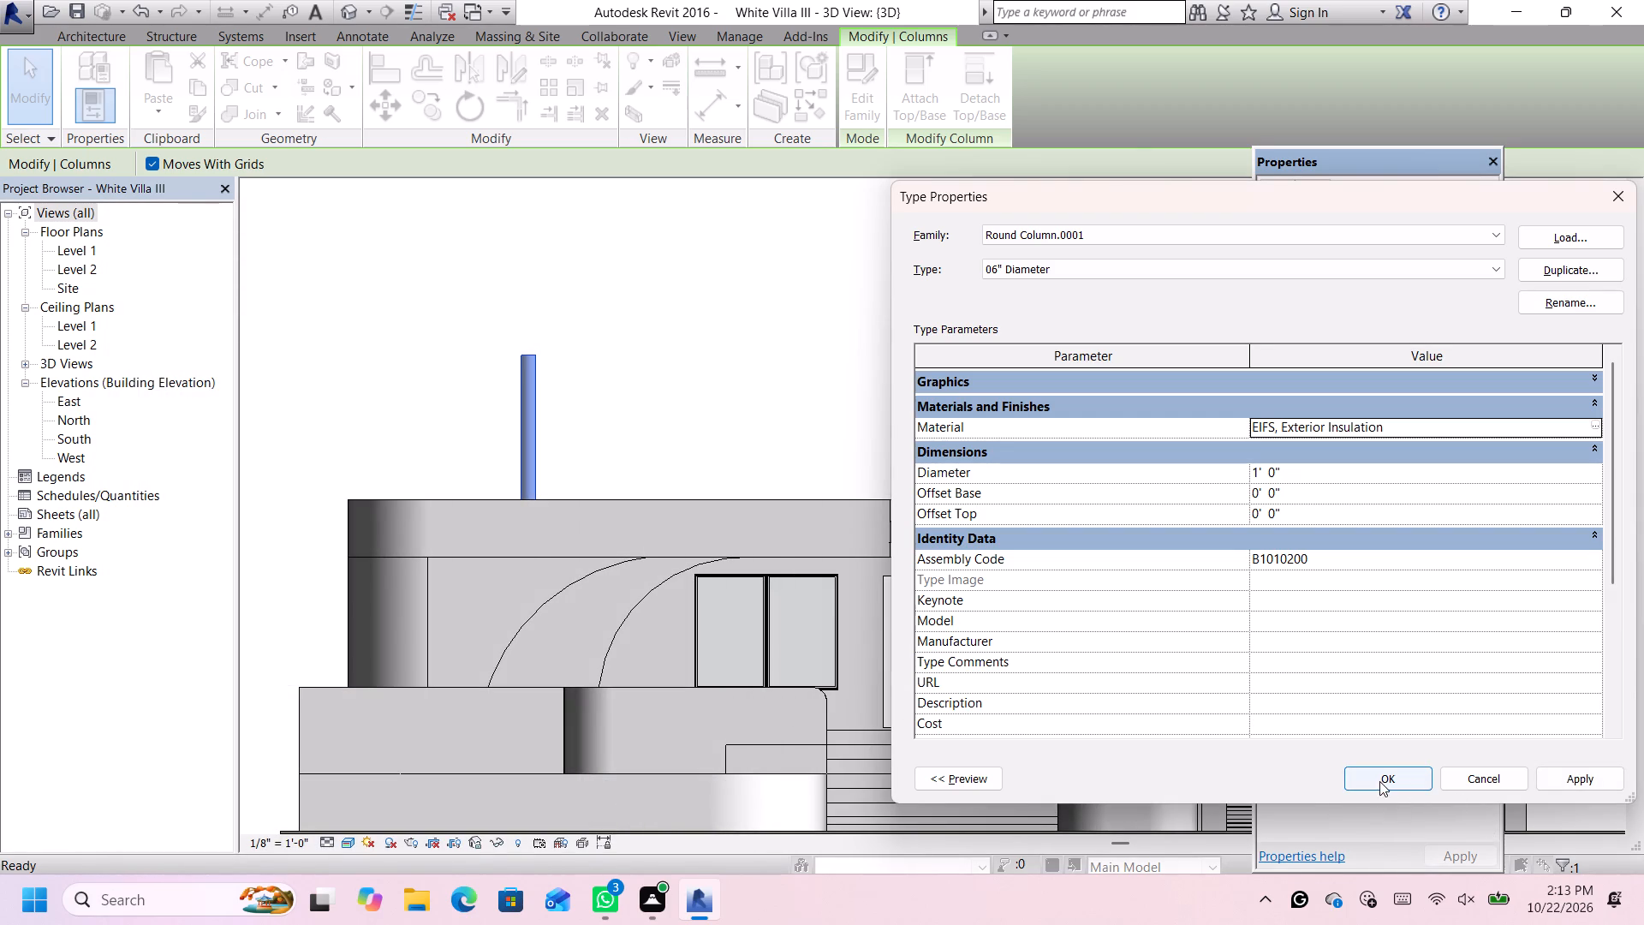
left_click(1380, 780)
left_click(896, 415)
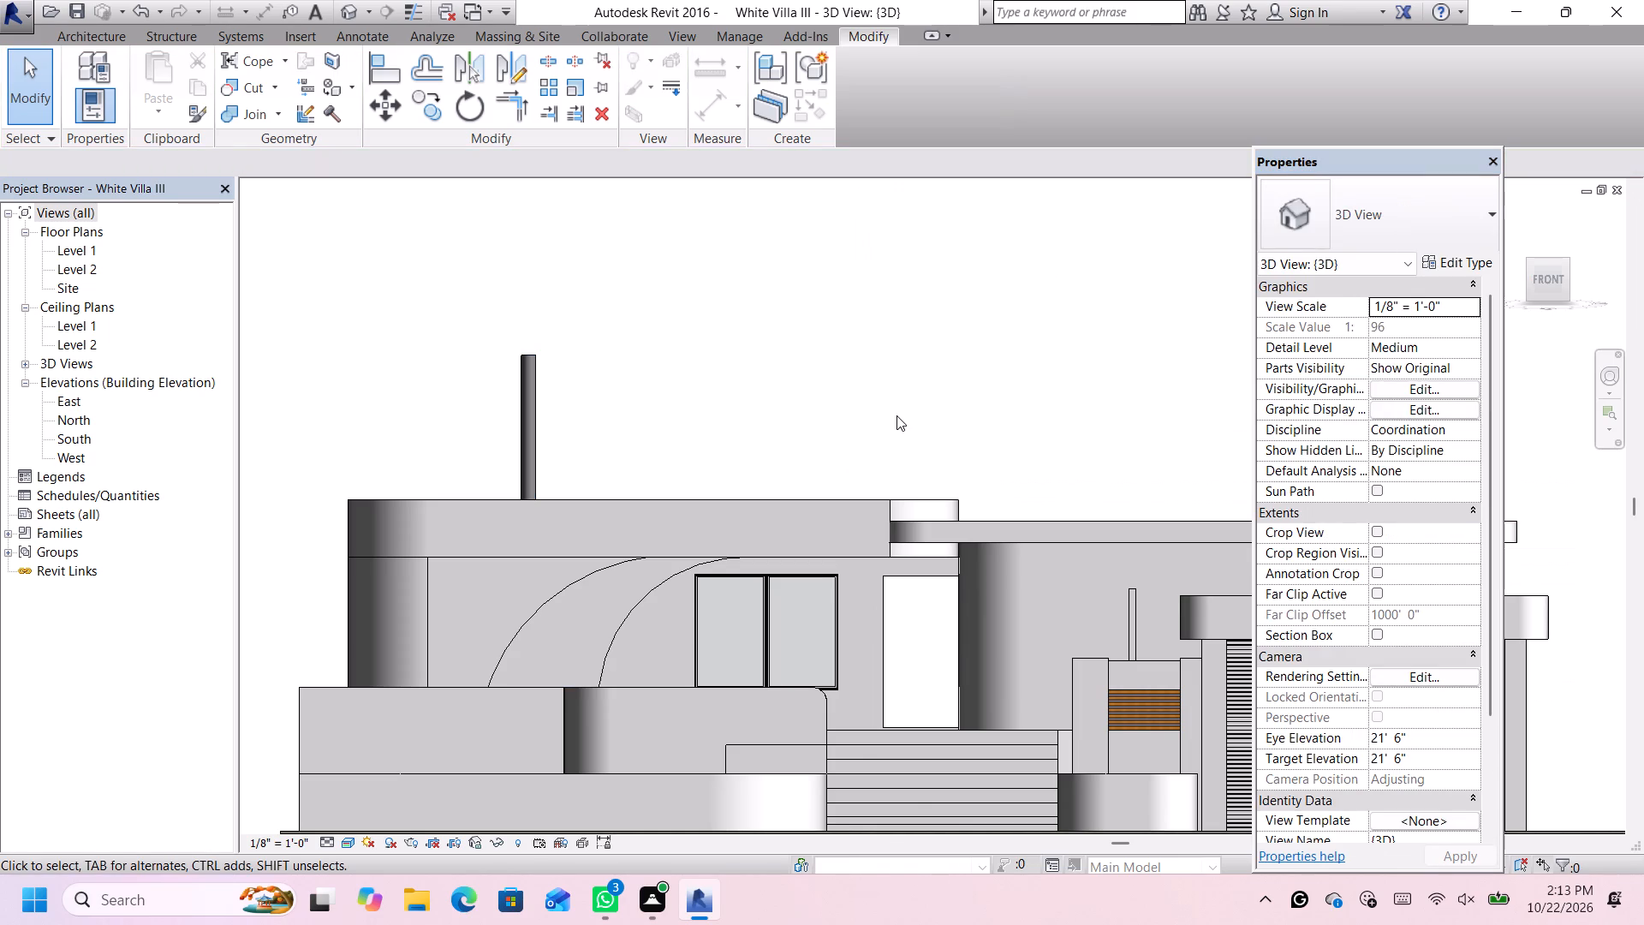
Copy the roof column about 13' 6" along the roof toward the garage, dismissing the Autodesk licence notification.
scroll(485, 371, "down", 8)
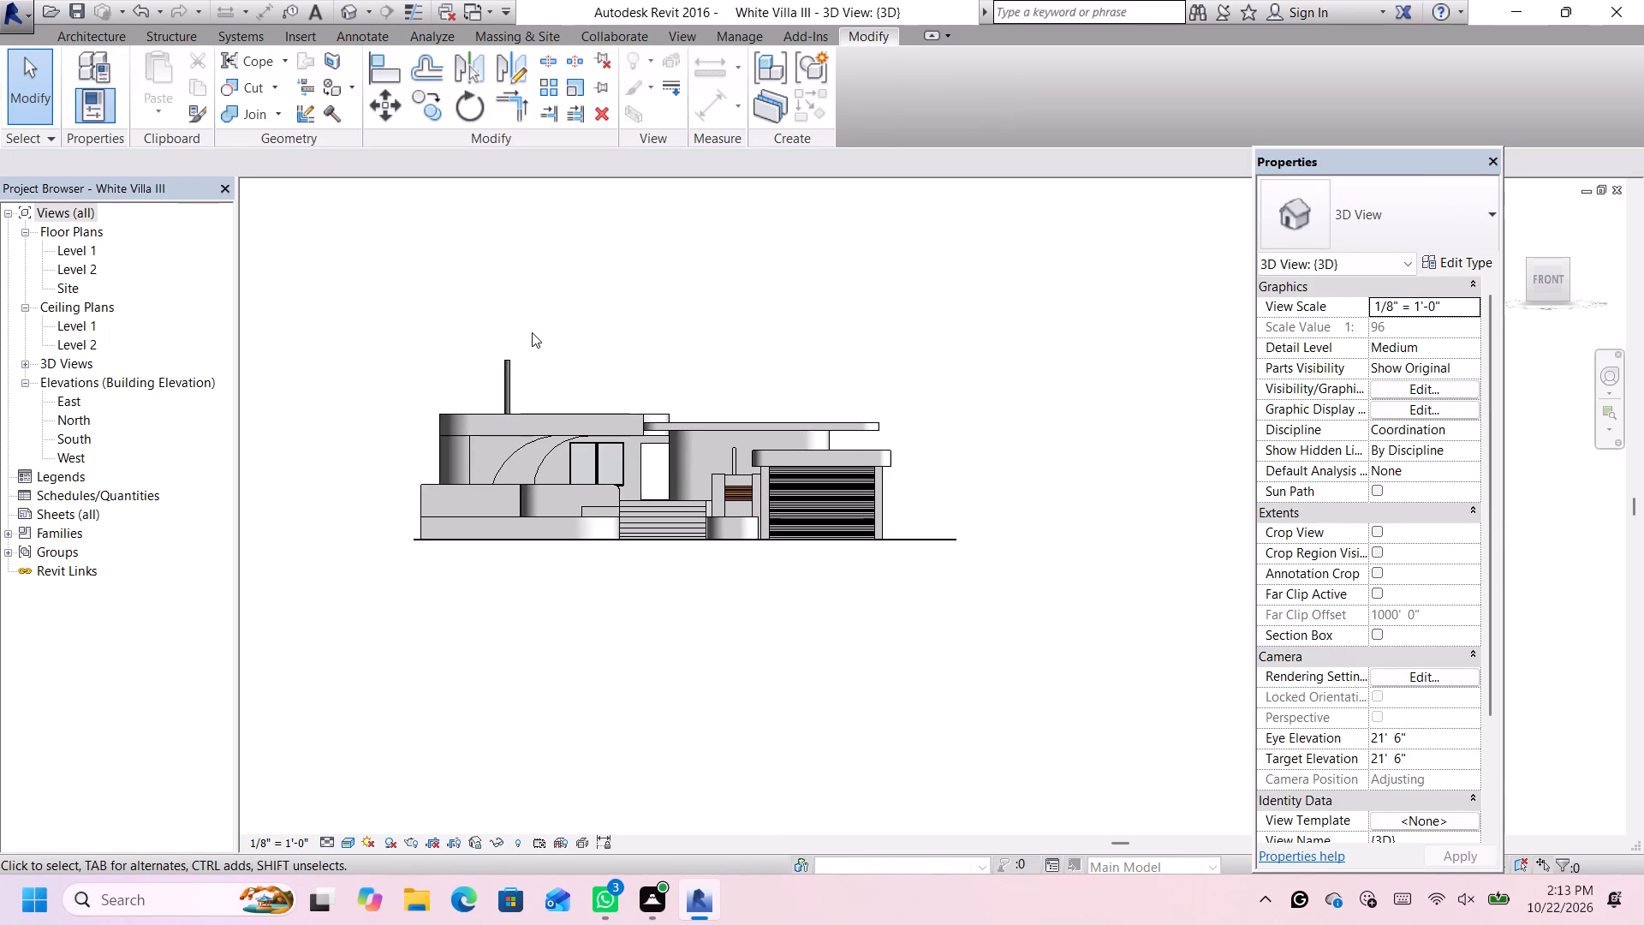
scroll(548, 365, "up", 5)
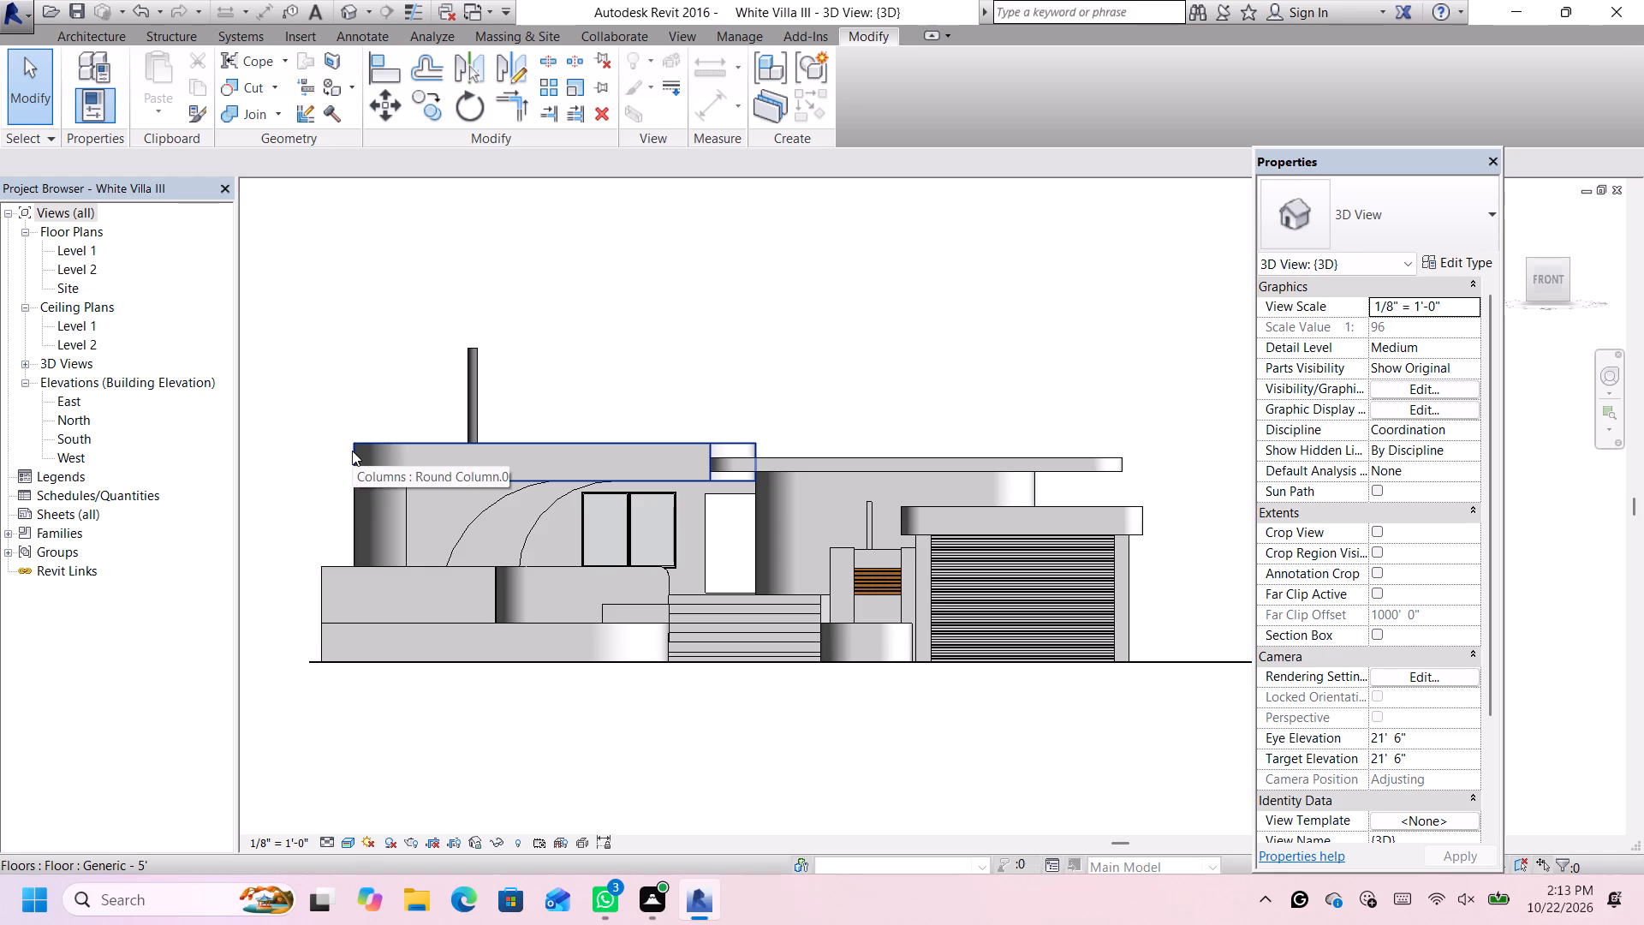
scroll(473, 416, "up", 4)
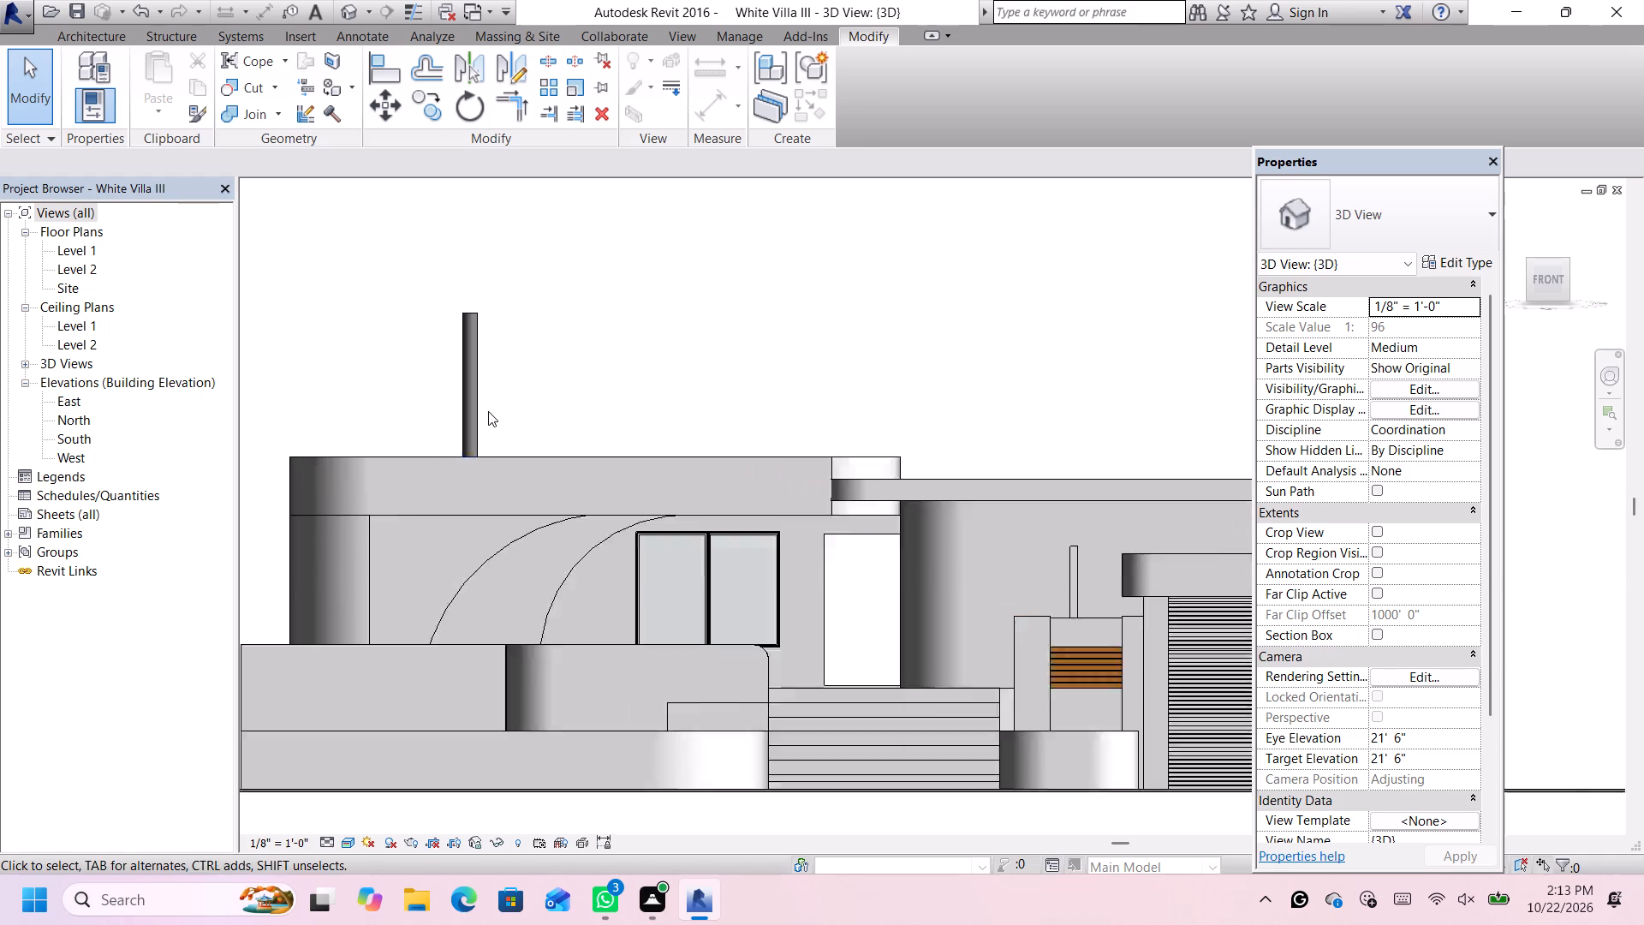
scroll(488, 410, "down", 4)
scroll(479, 404, "up", 3)
left_click(479, 404)
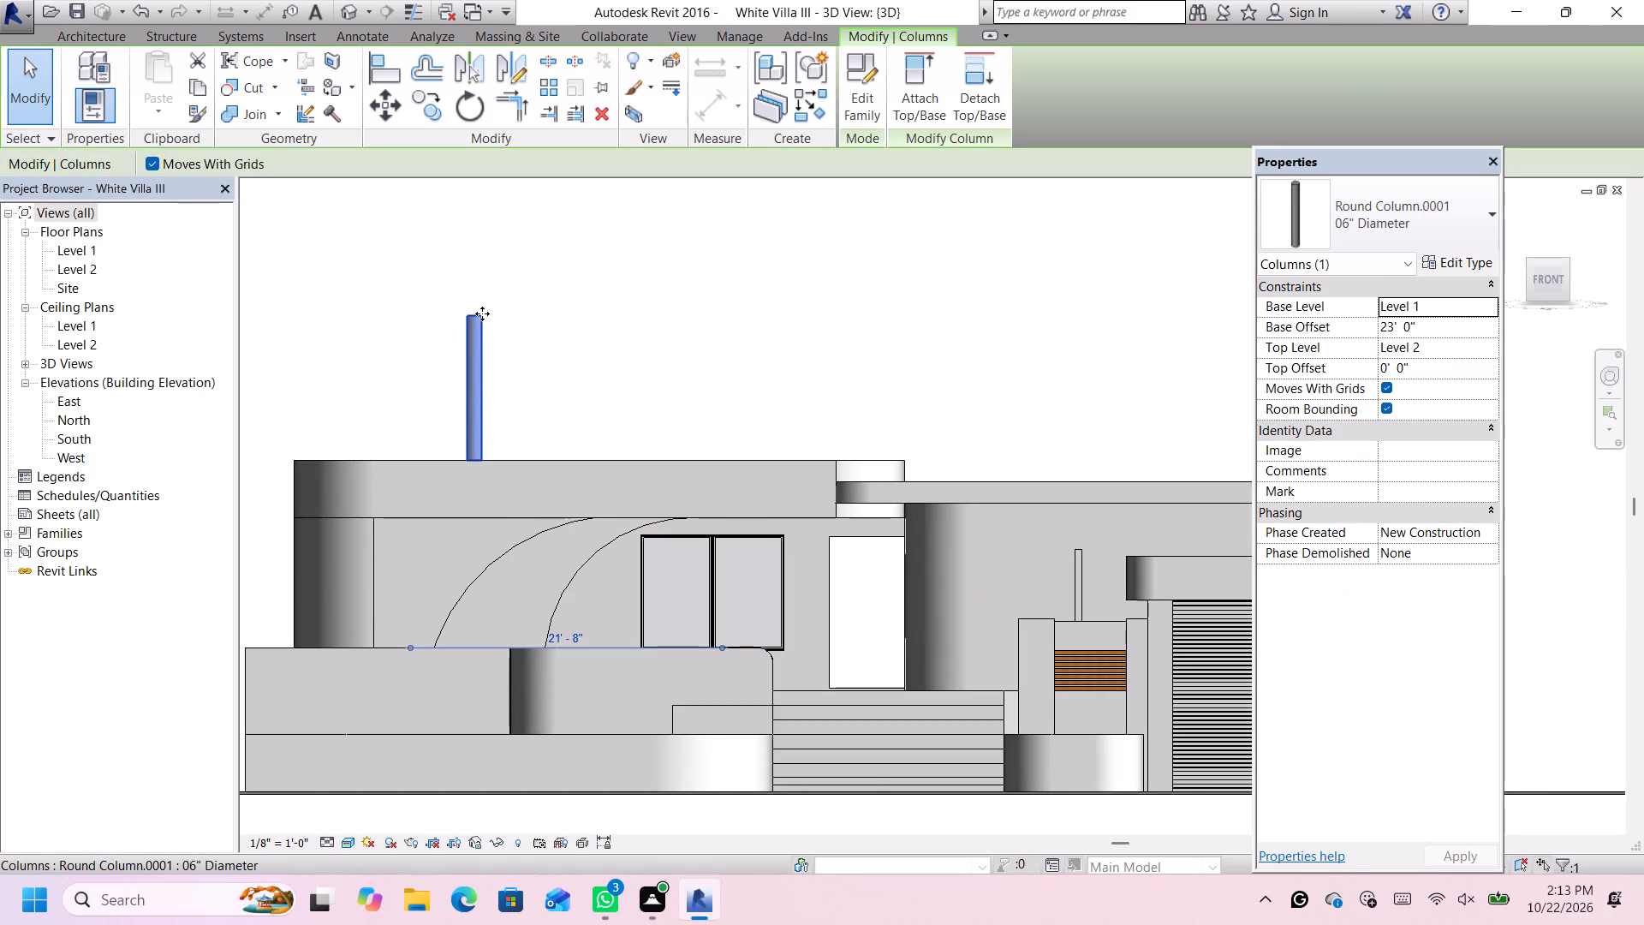
left_click(427, 104)
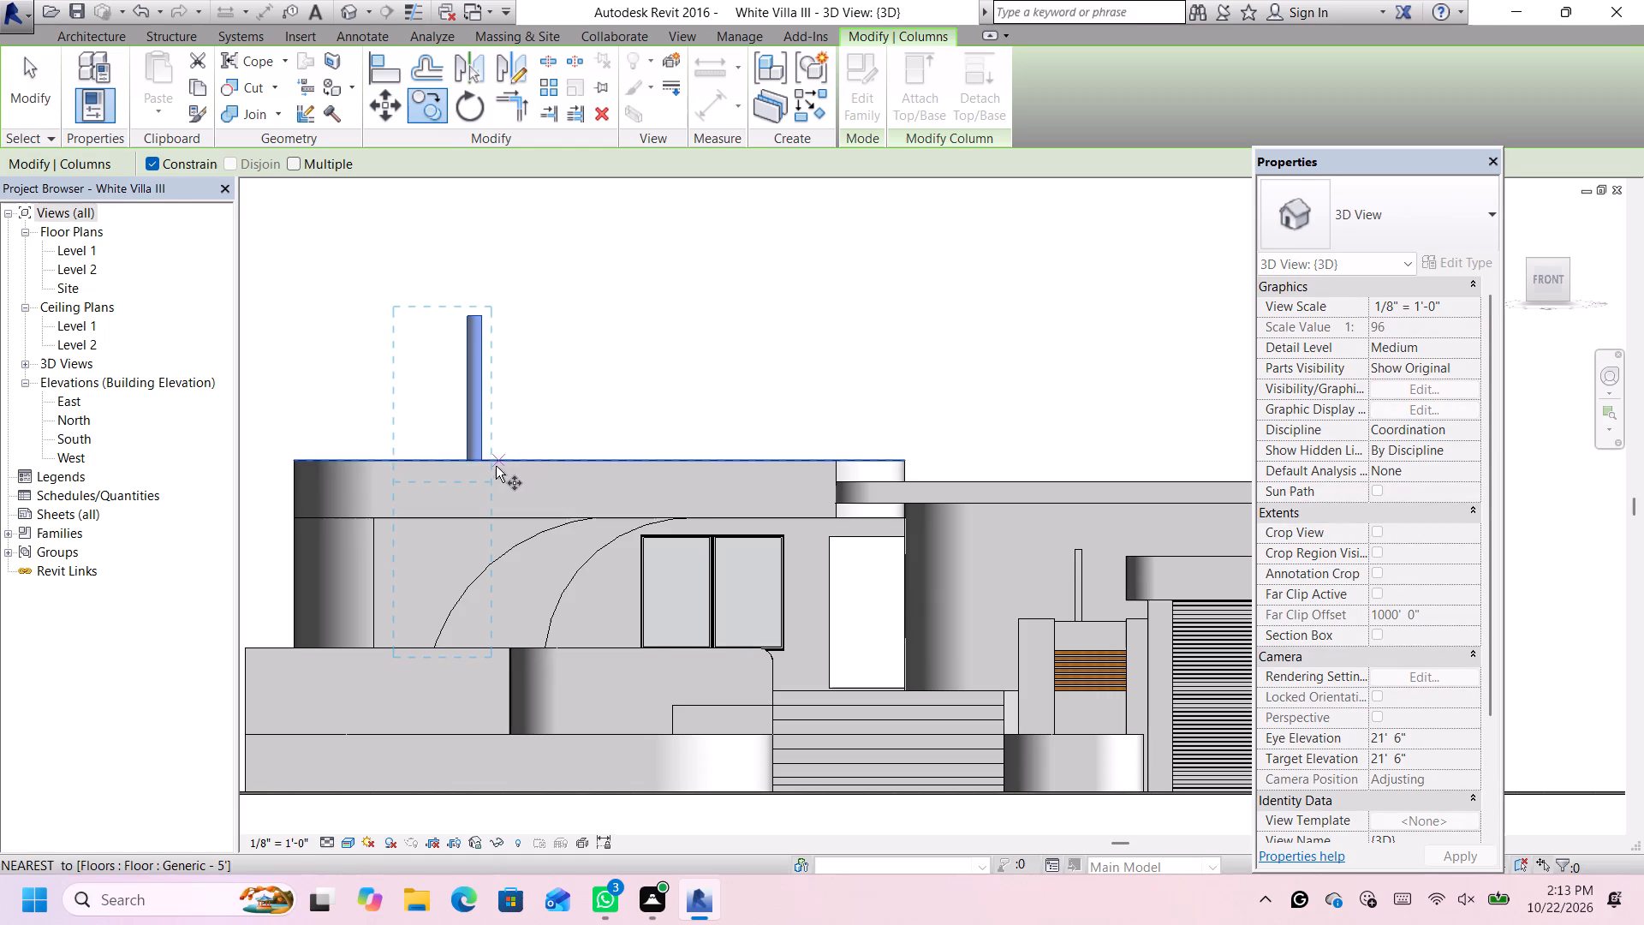
left_click(473, 453)
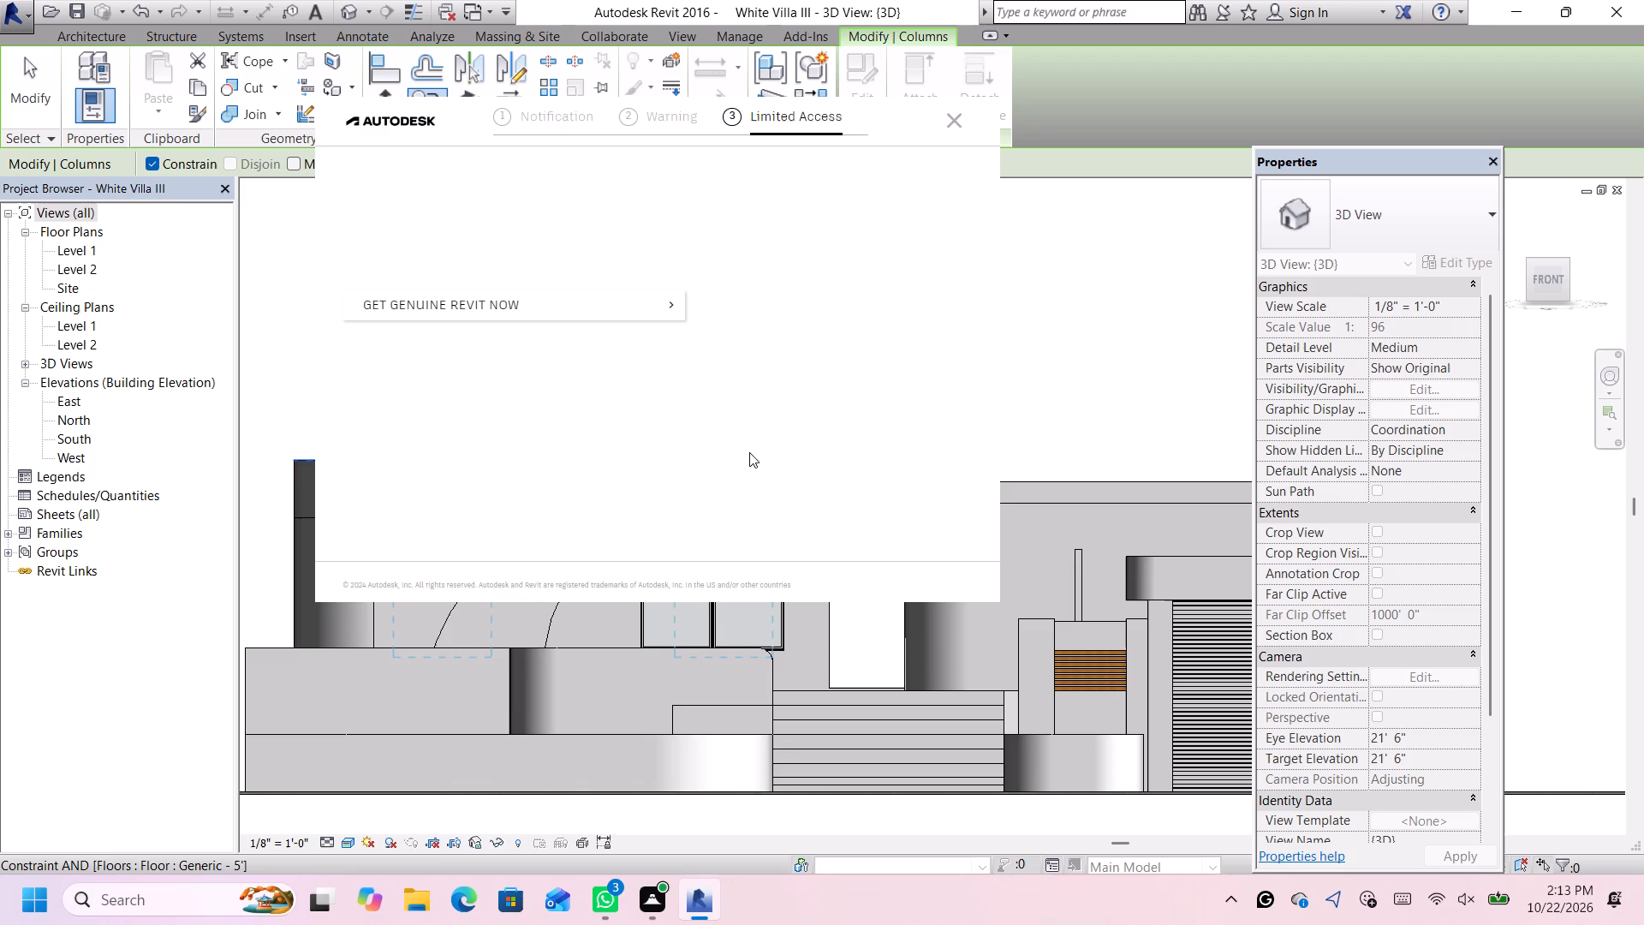
left_click(952, 111)
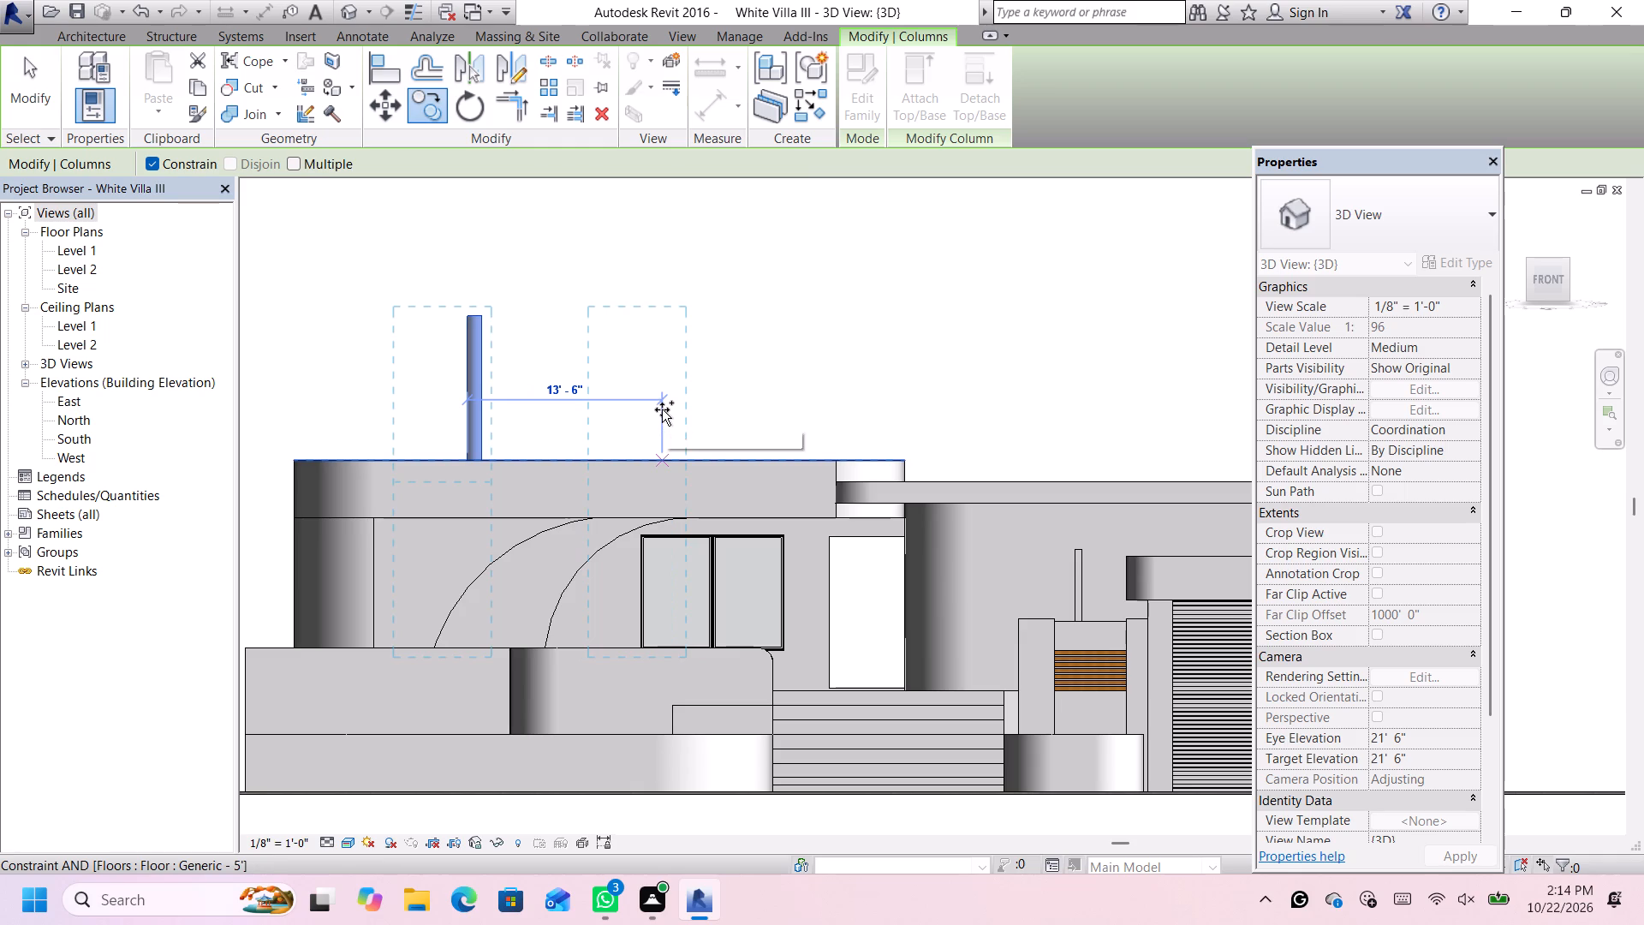
left_click(662, 409)
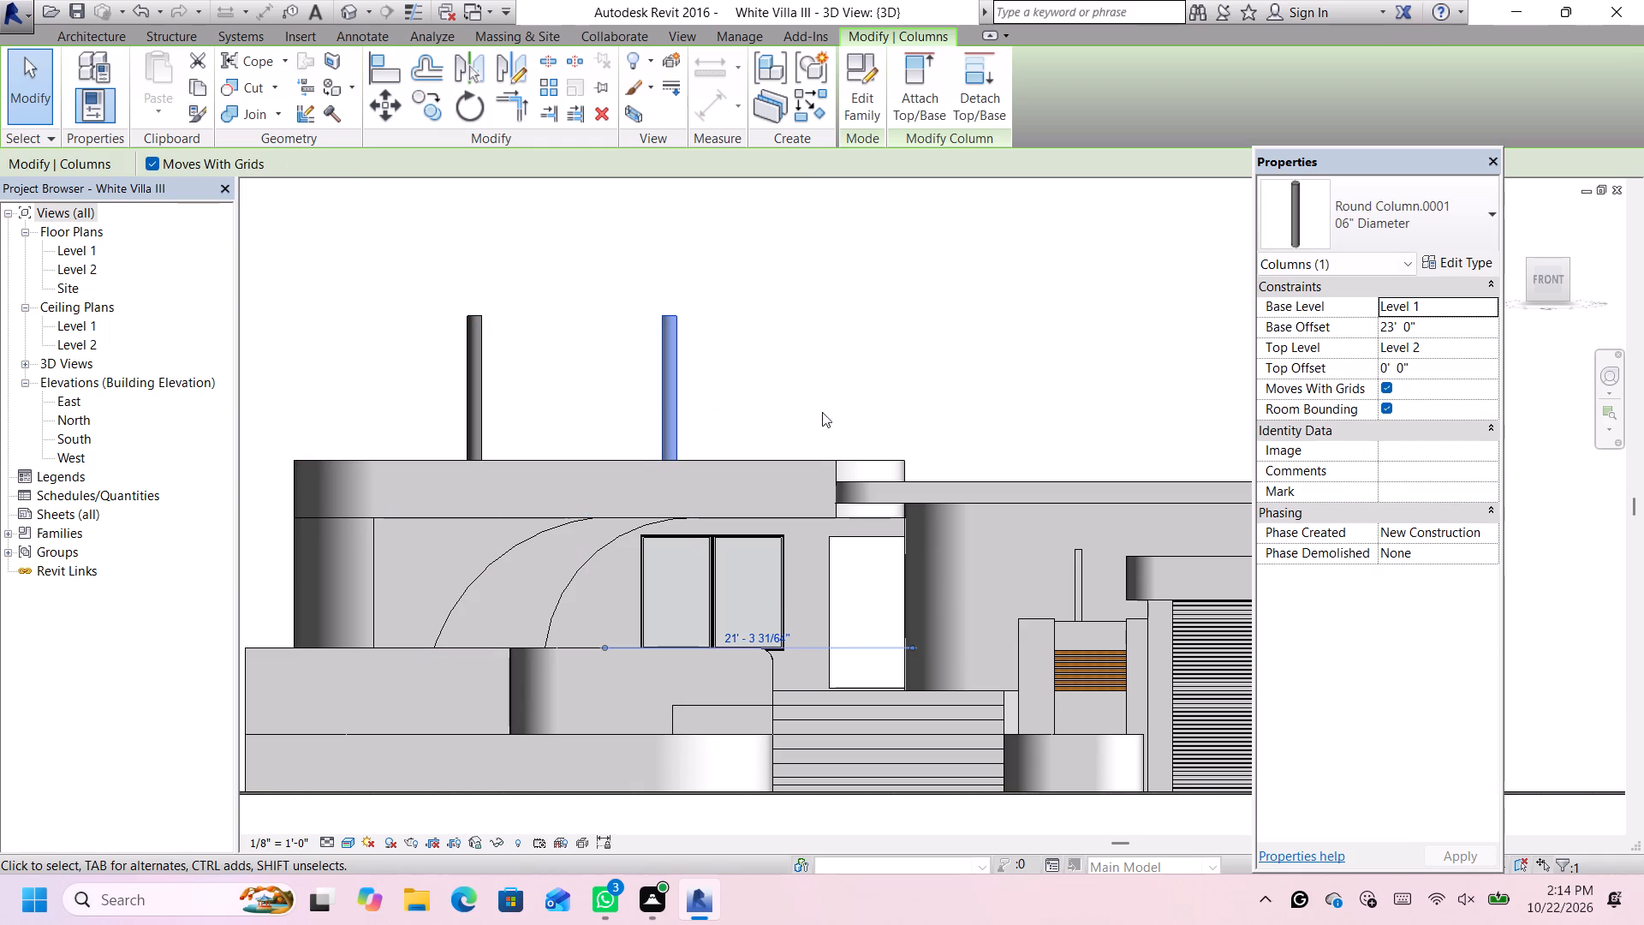
Copy the second roof column 37' 0" toward the garage, placing it above the lower roof slab.
scroll(832, 415, "down", 4)
scroll(1092, 373, "up", 2)
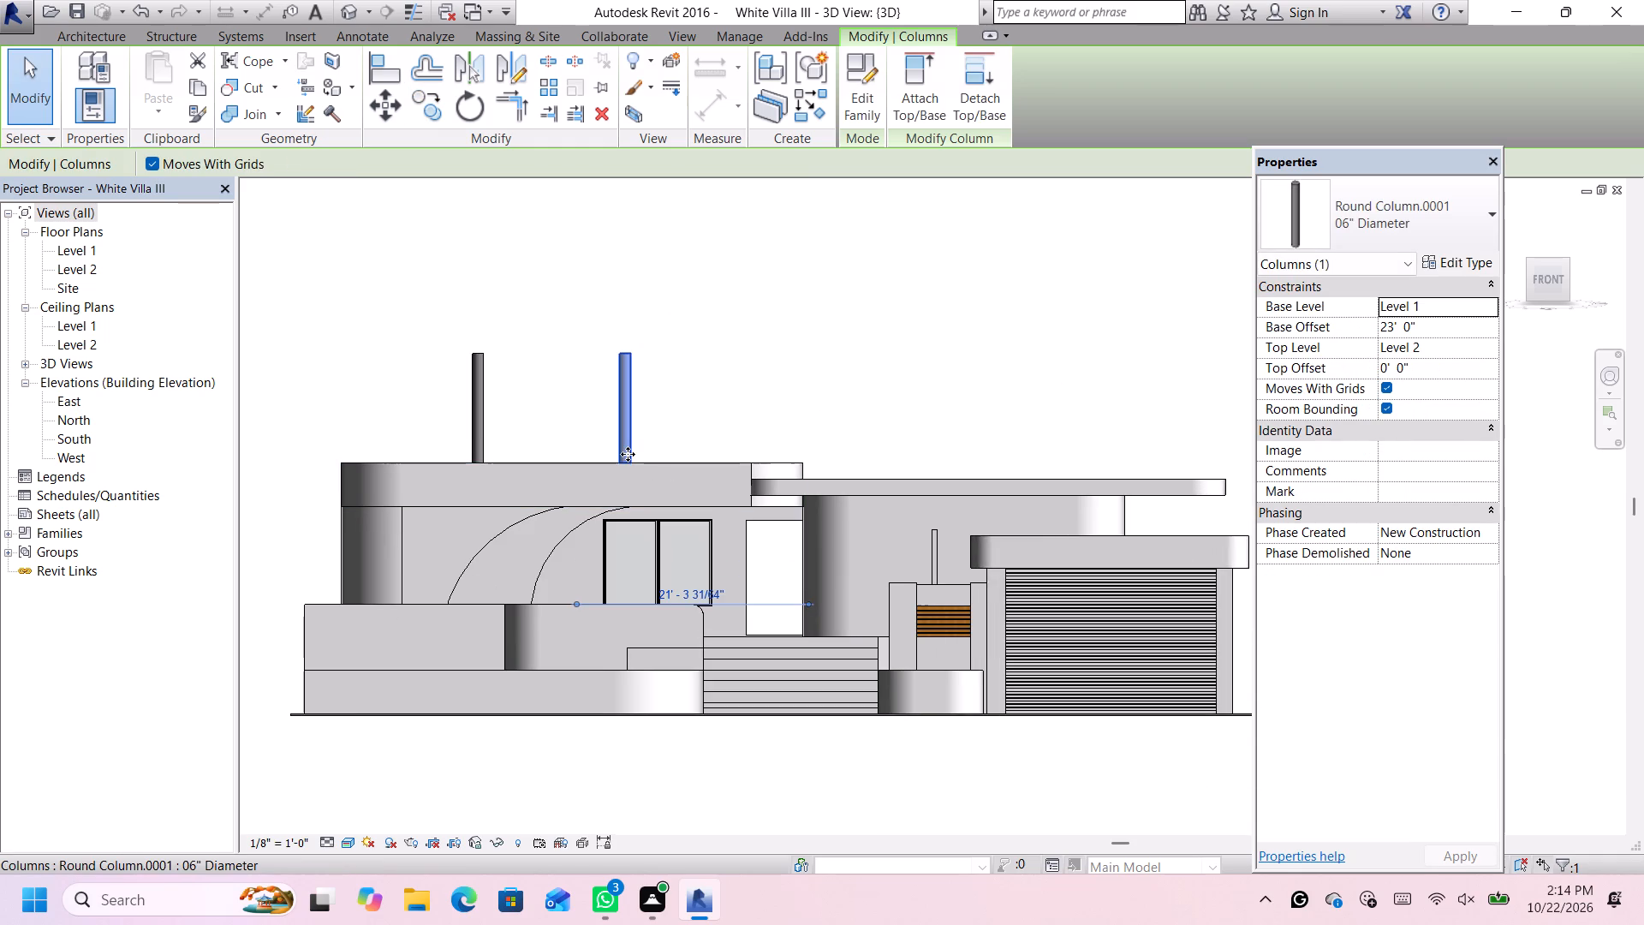
left_click(420, 98)
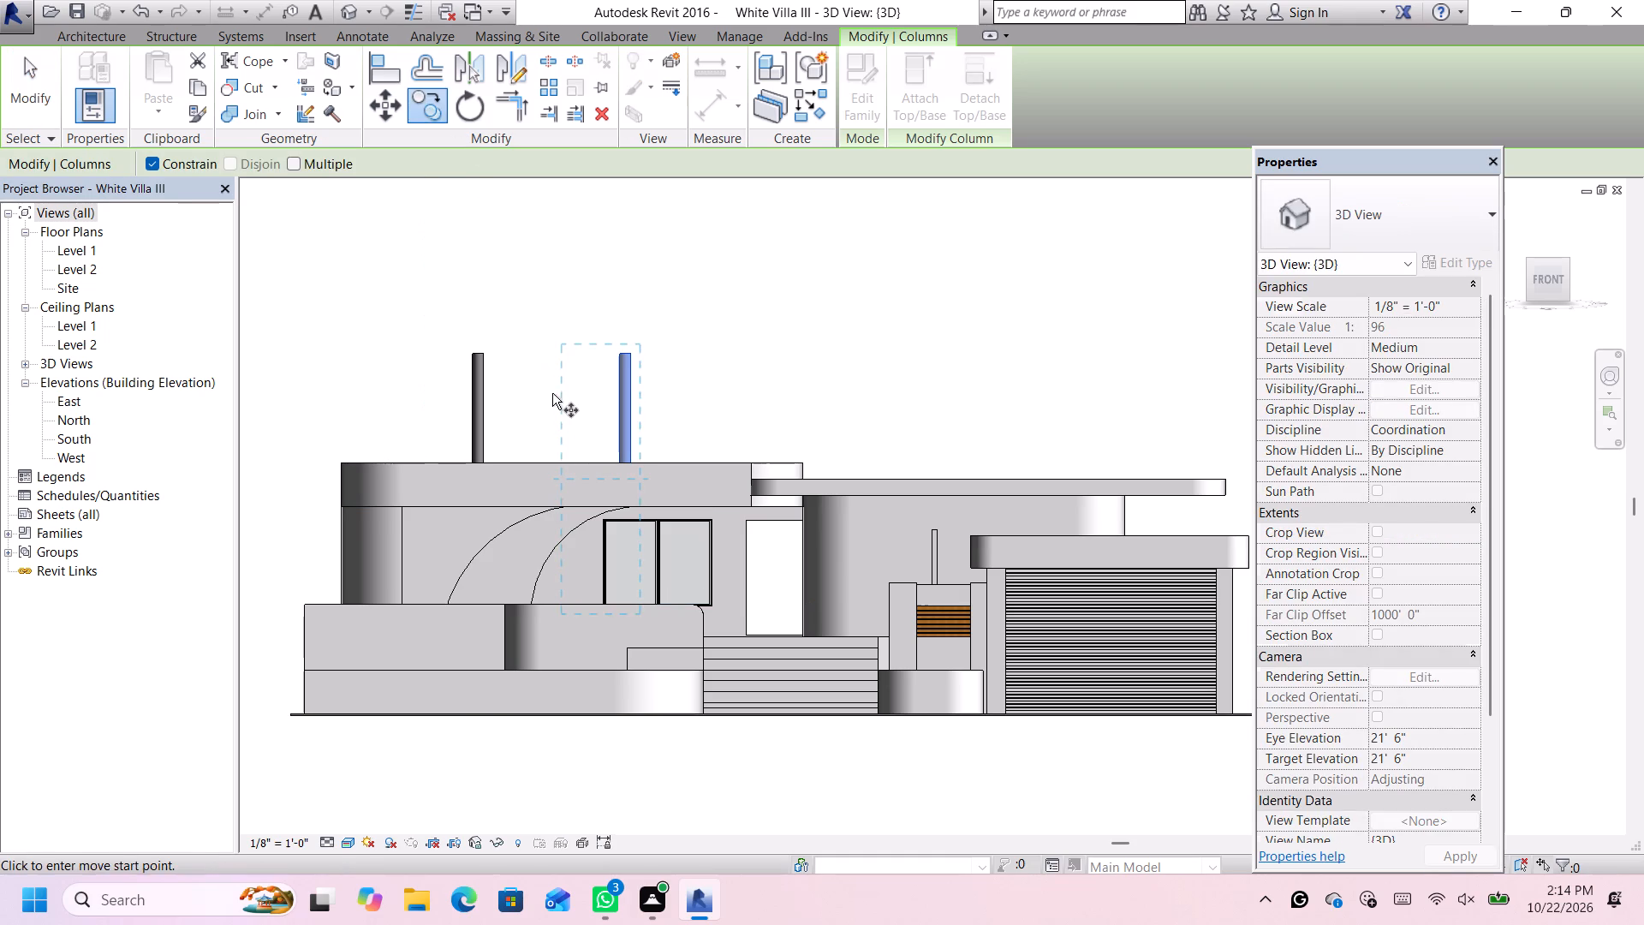
left_click(616, 457)
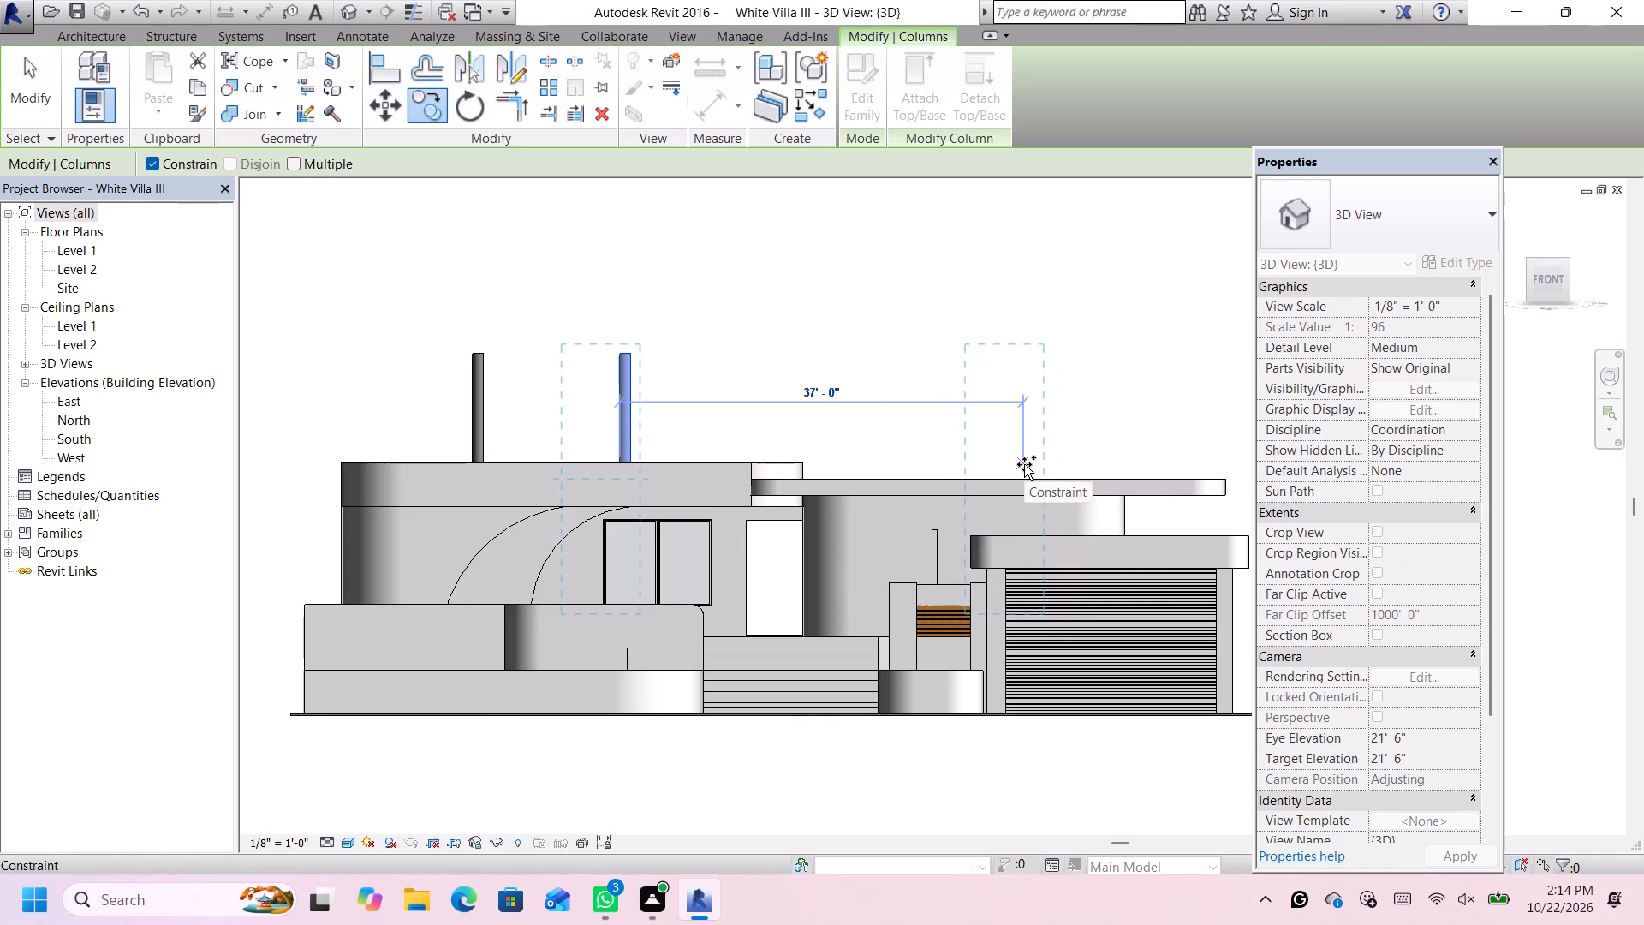
left_click(1024, 464)
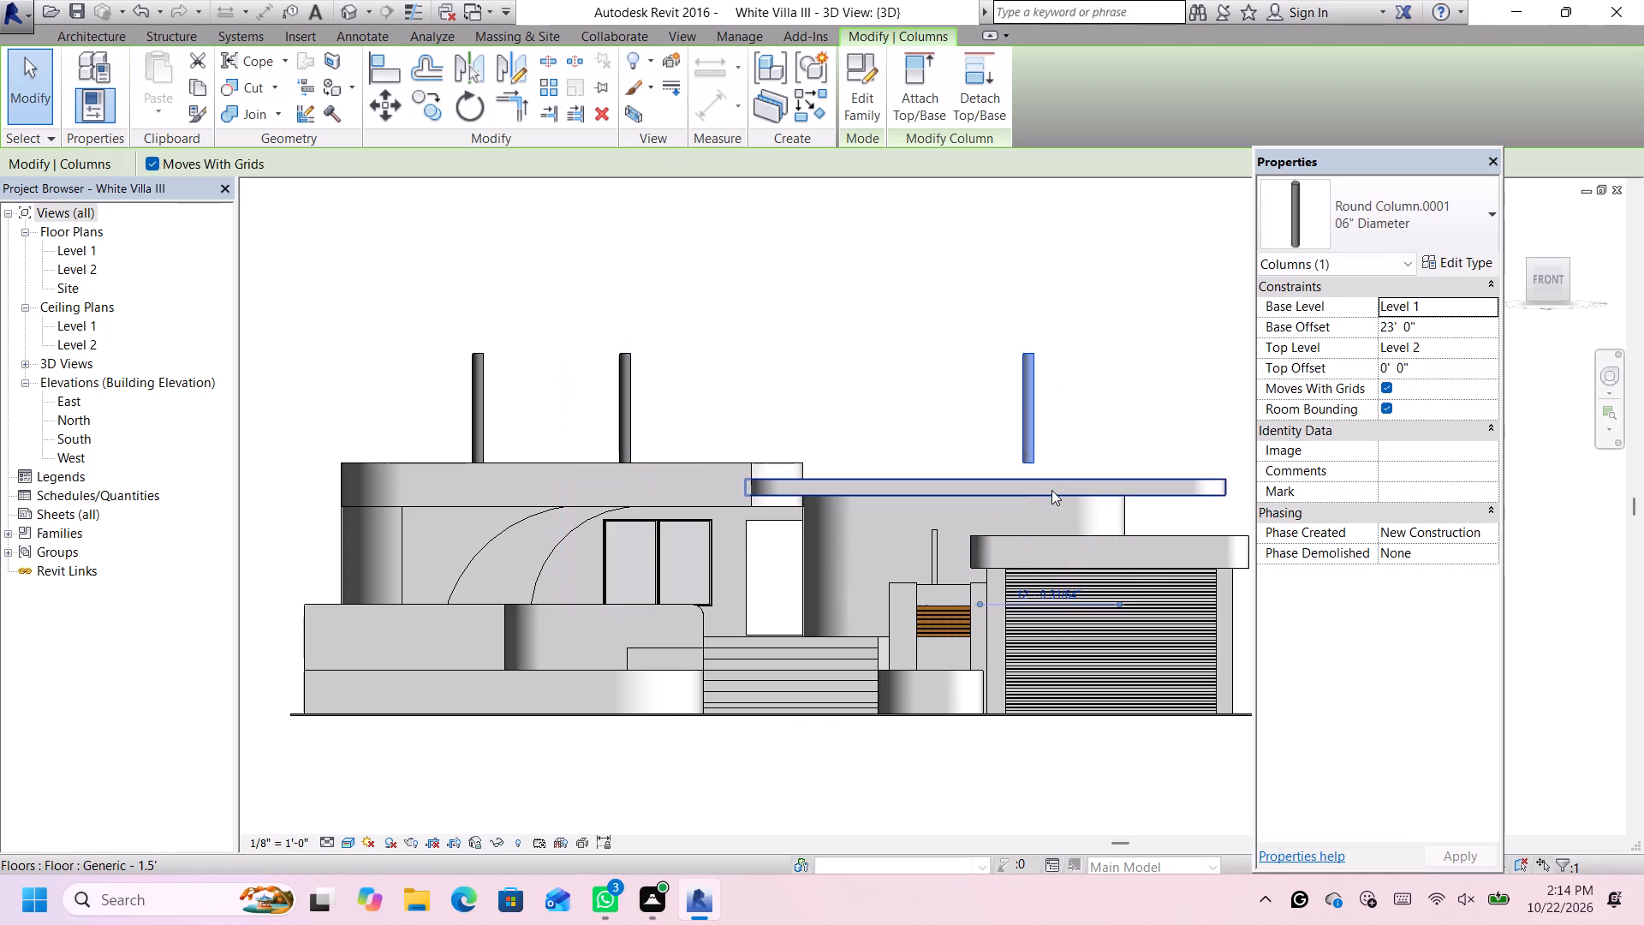
scroll(1054, 488, "up", 3)
scroll(1058, 478, "down", 4)
left_click(1105, 394)
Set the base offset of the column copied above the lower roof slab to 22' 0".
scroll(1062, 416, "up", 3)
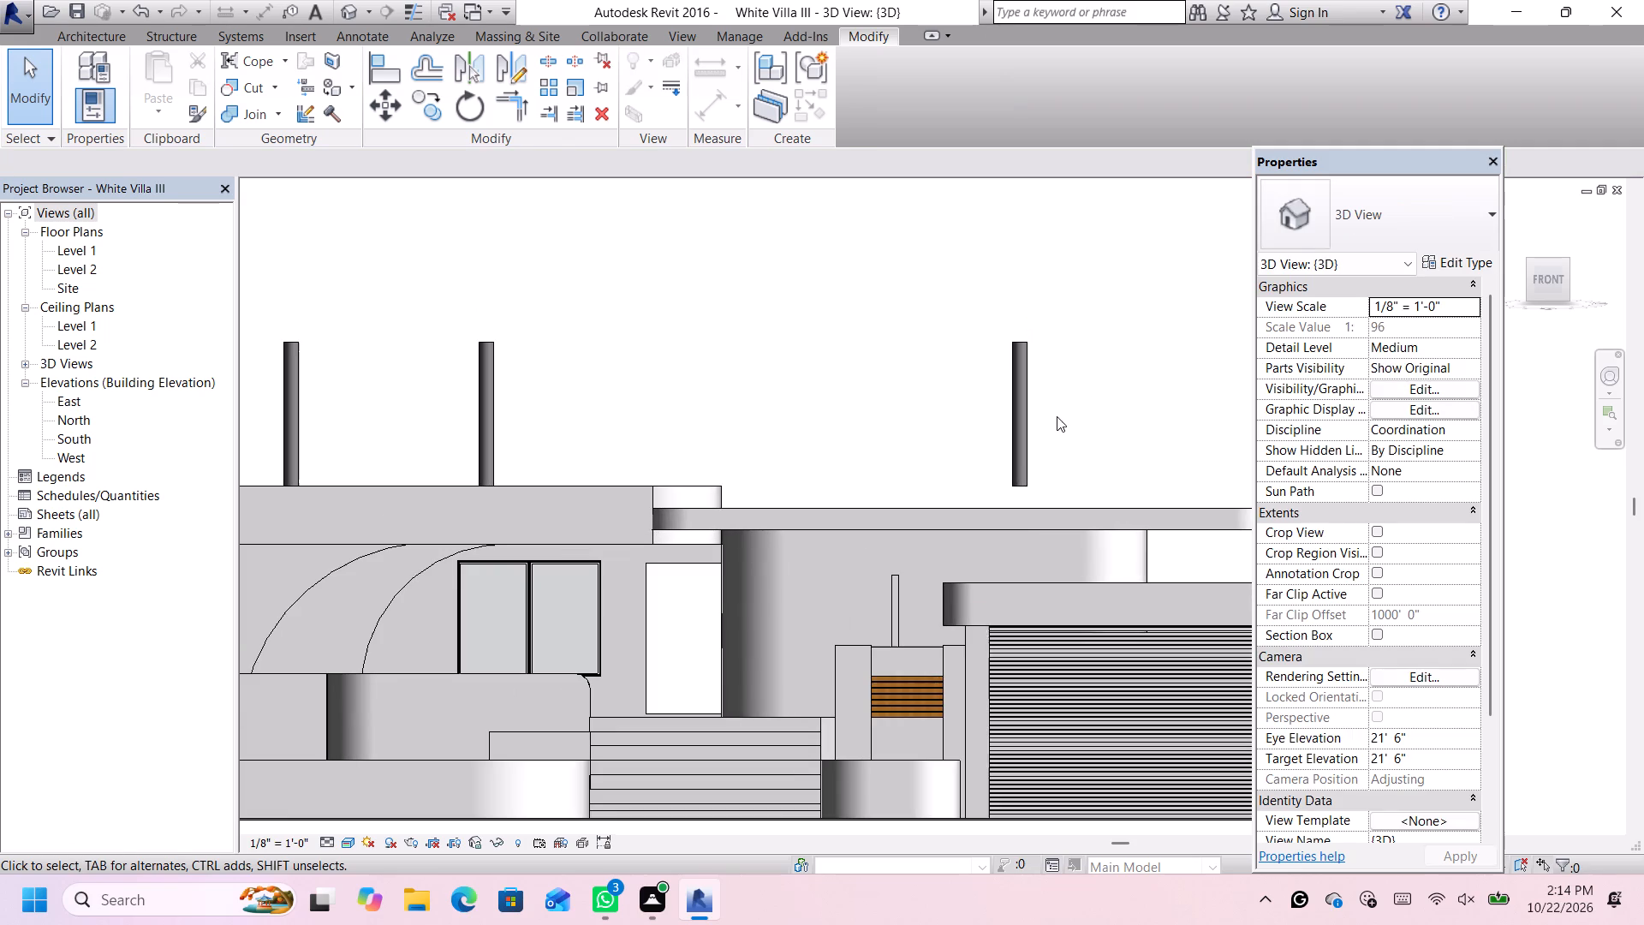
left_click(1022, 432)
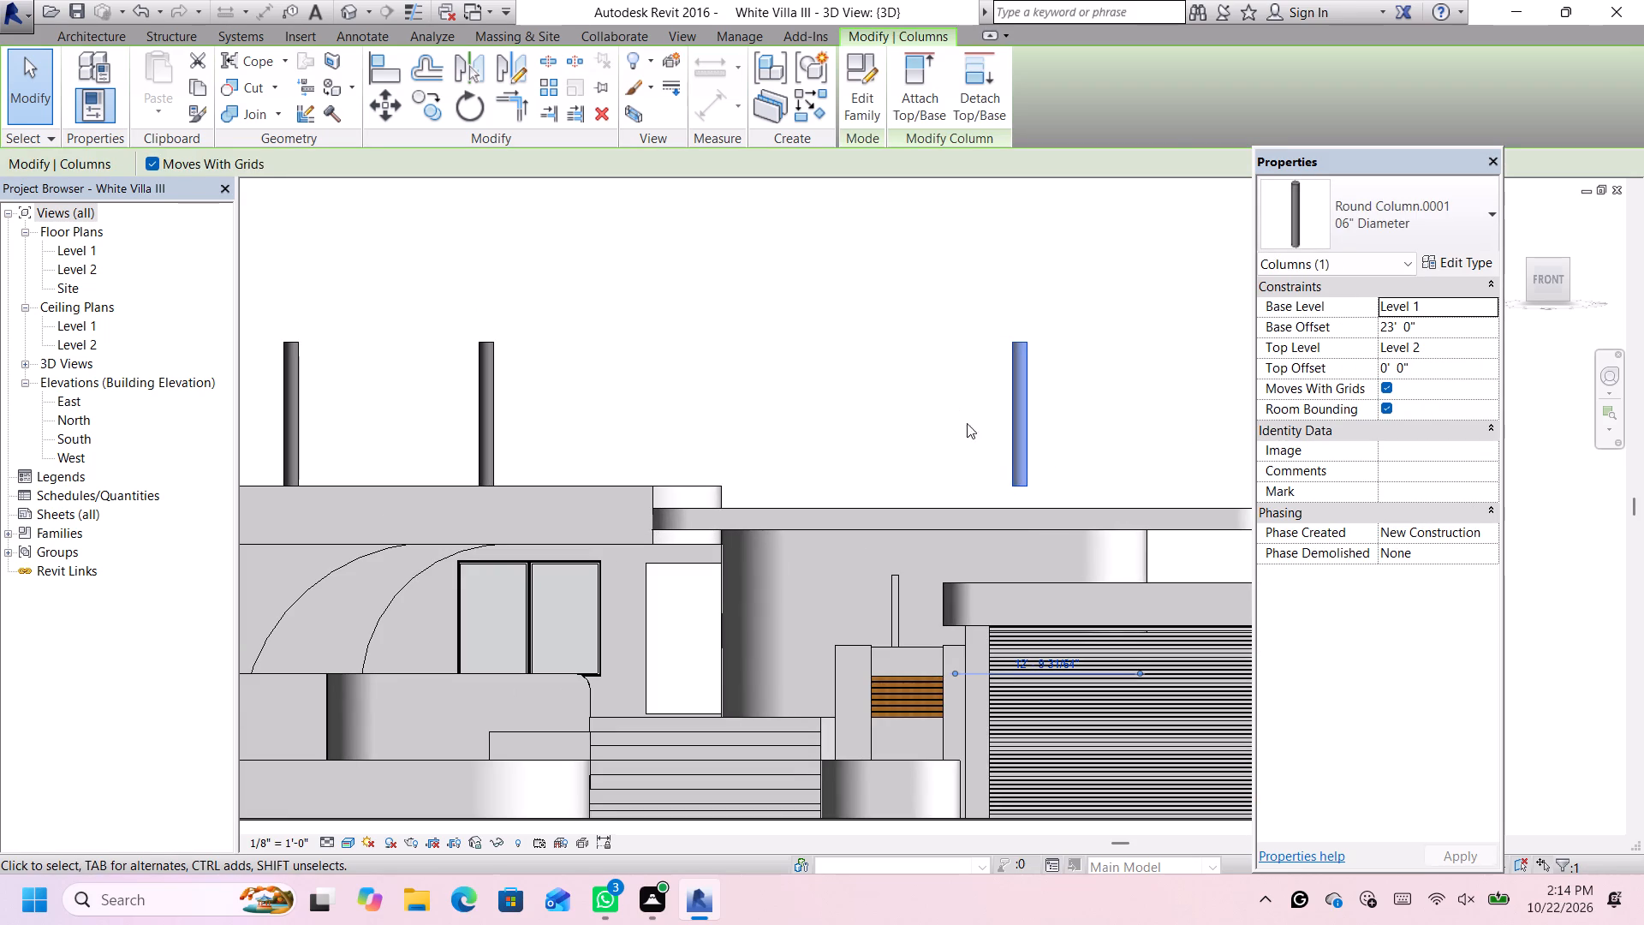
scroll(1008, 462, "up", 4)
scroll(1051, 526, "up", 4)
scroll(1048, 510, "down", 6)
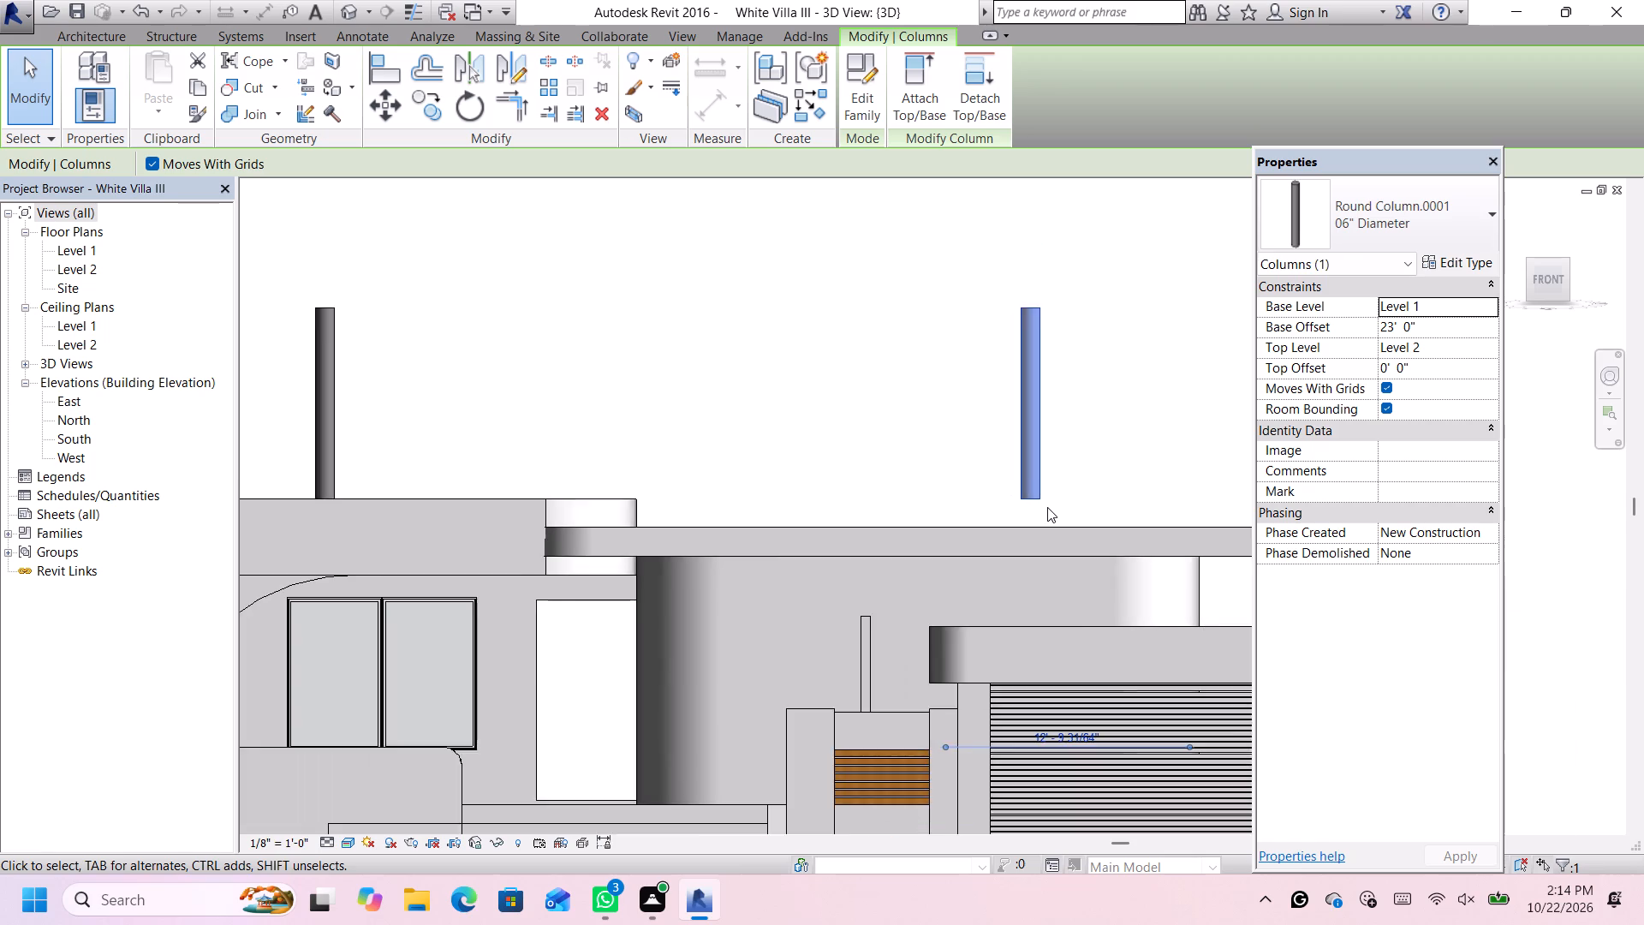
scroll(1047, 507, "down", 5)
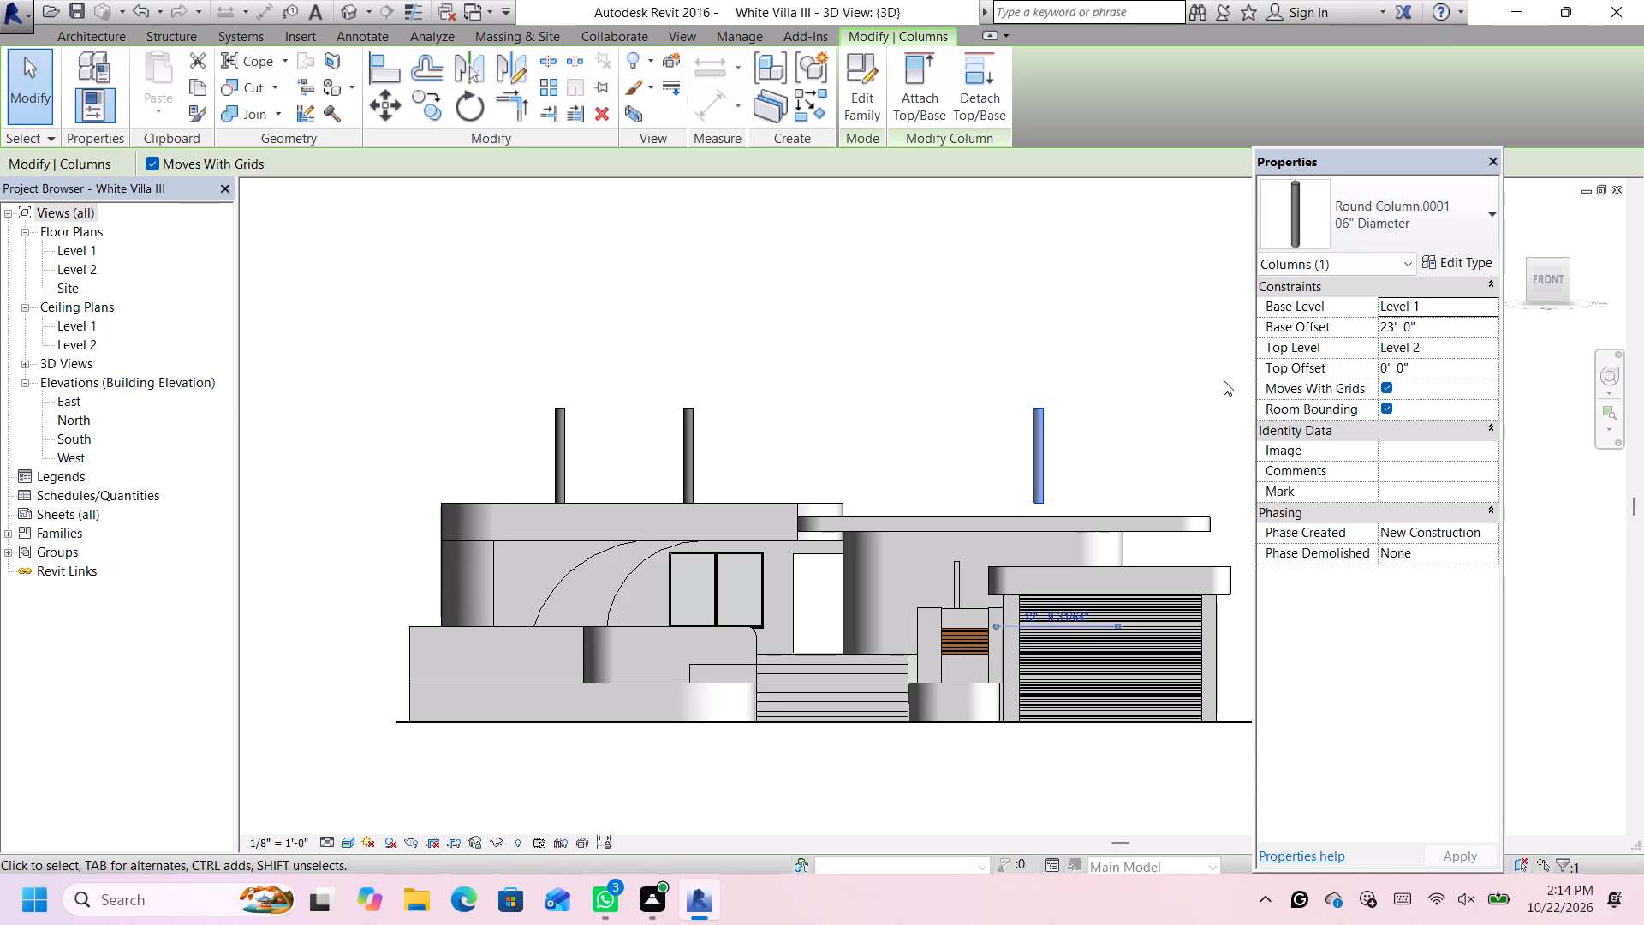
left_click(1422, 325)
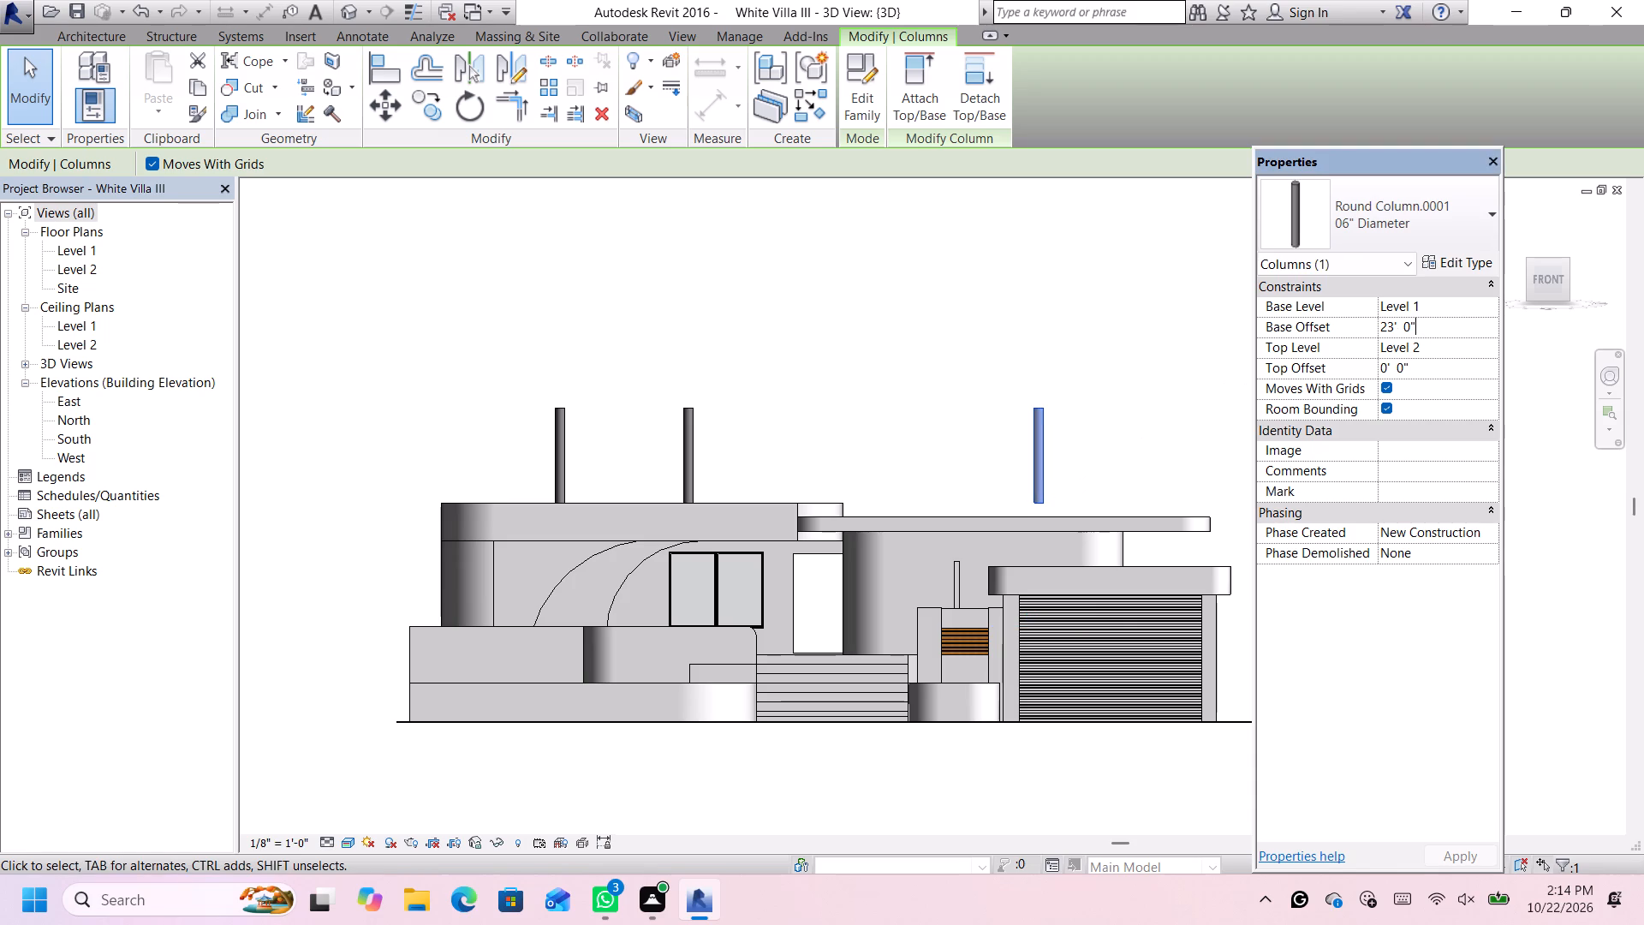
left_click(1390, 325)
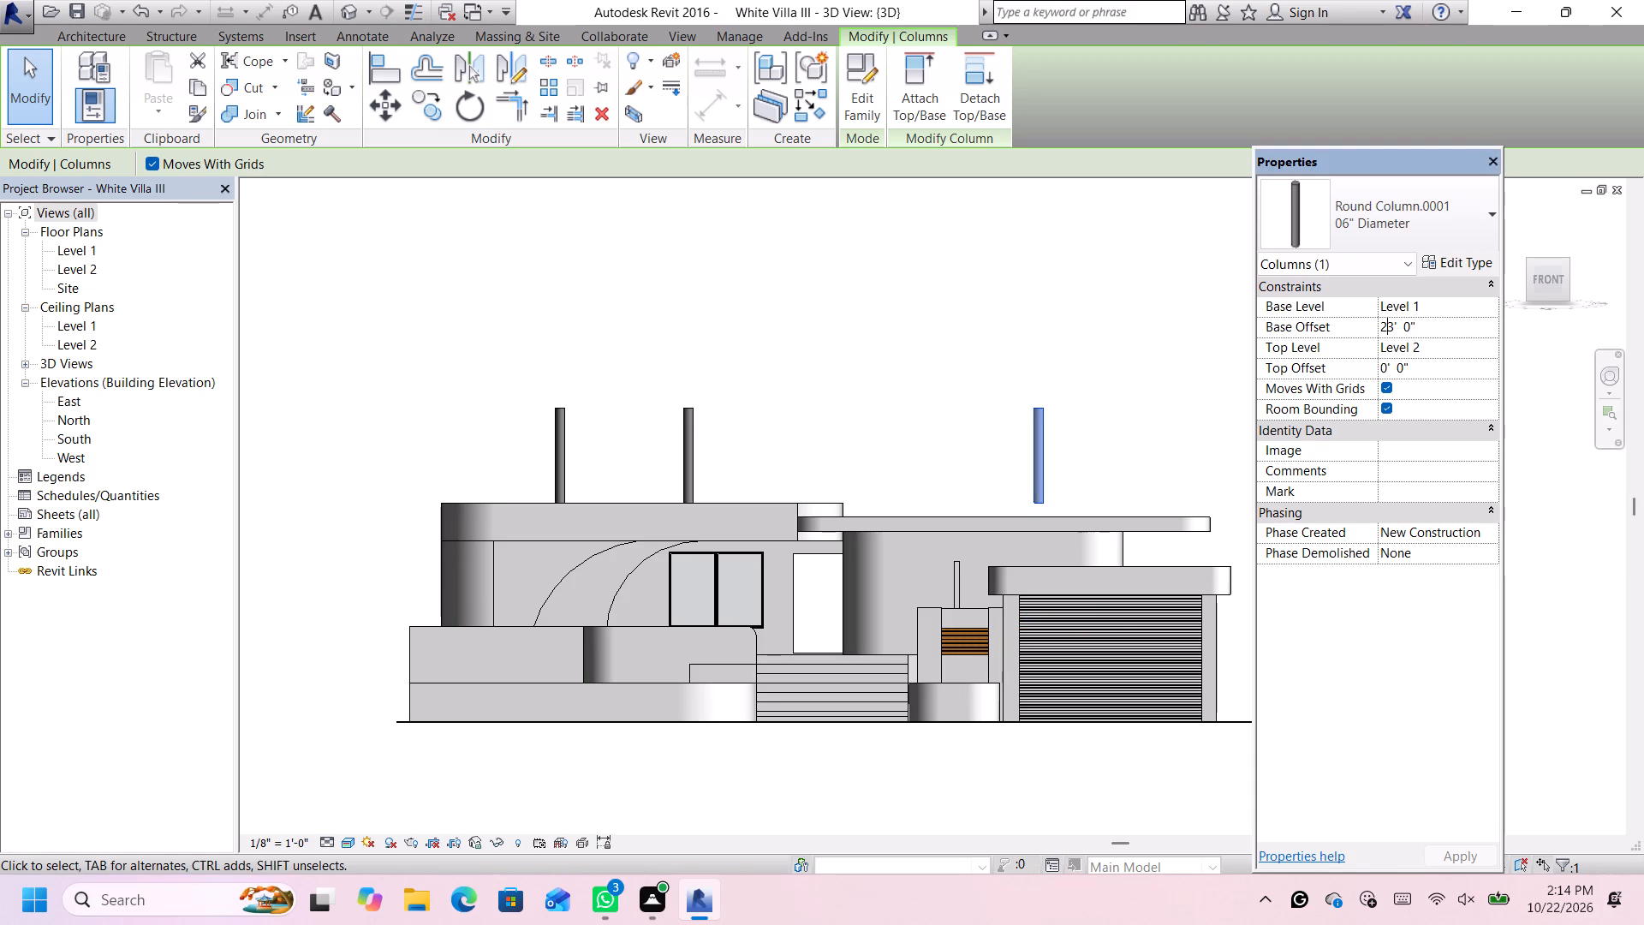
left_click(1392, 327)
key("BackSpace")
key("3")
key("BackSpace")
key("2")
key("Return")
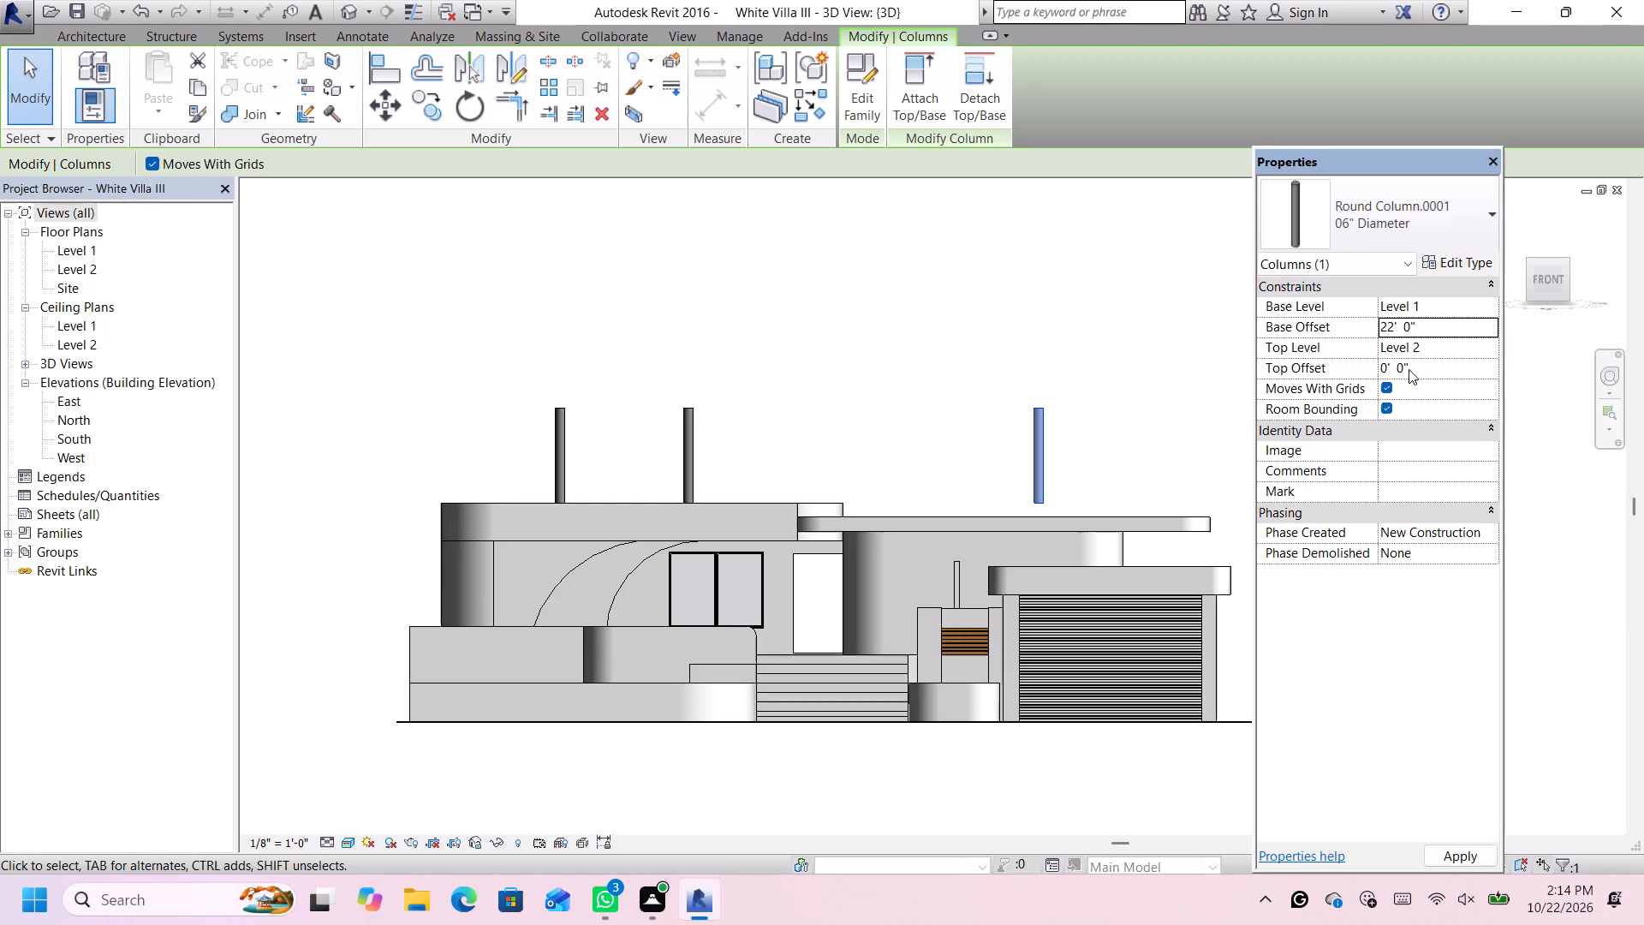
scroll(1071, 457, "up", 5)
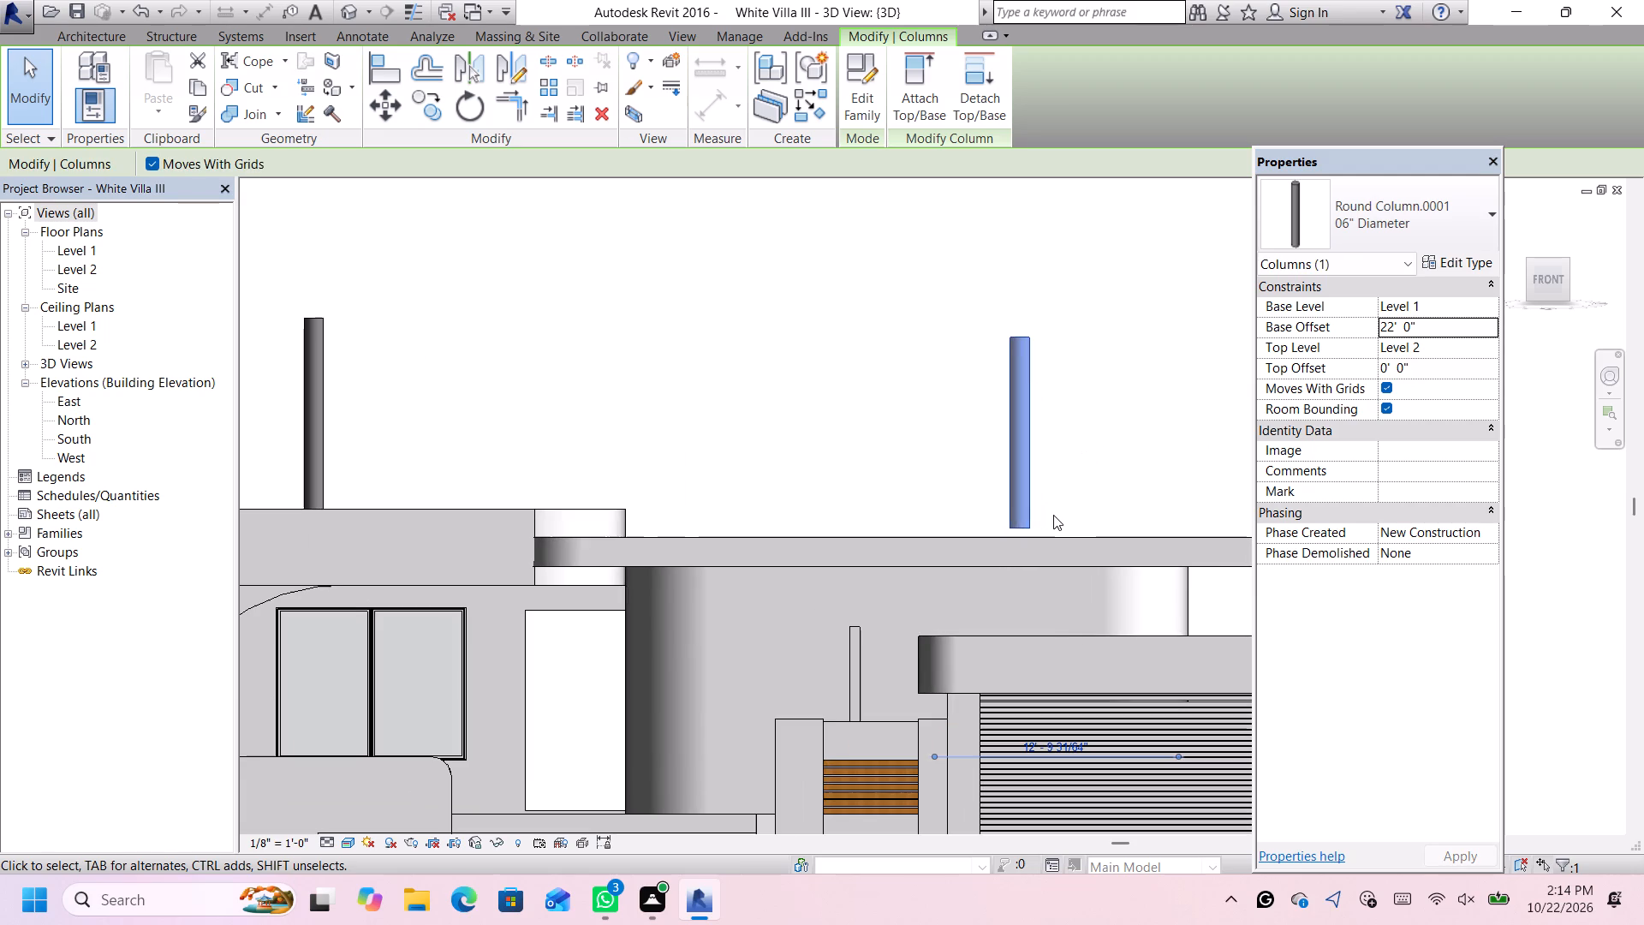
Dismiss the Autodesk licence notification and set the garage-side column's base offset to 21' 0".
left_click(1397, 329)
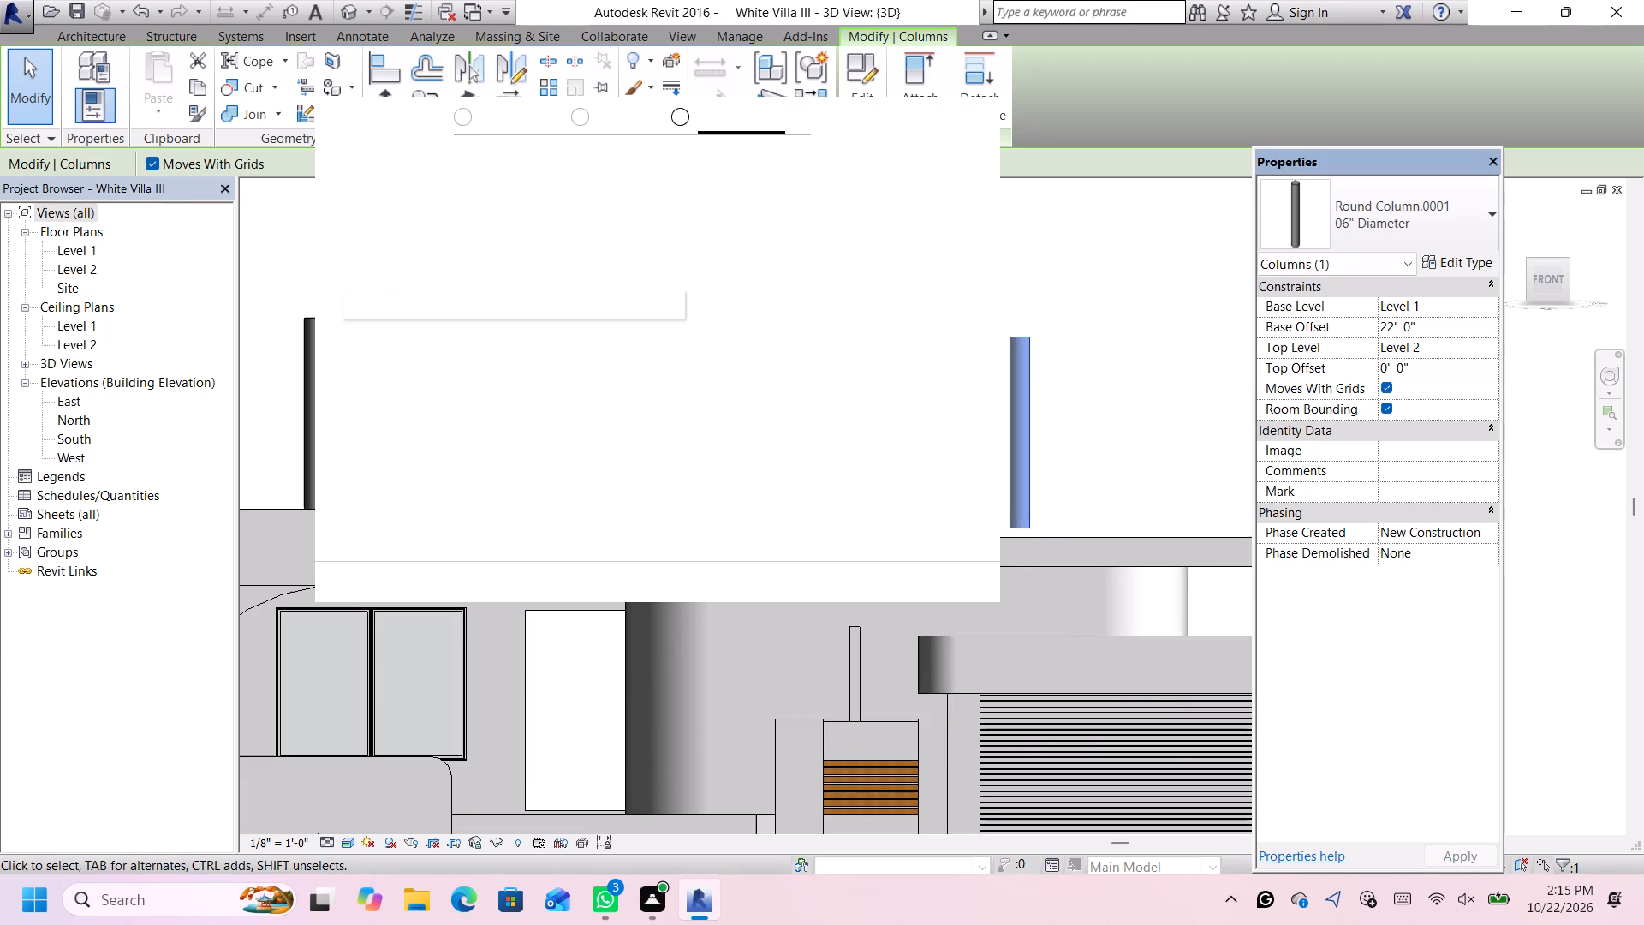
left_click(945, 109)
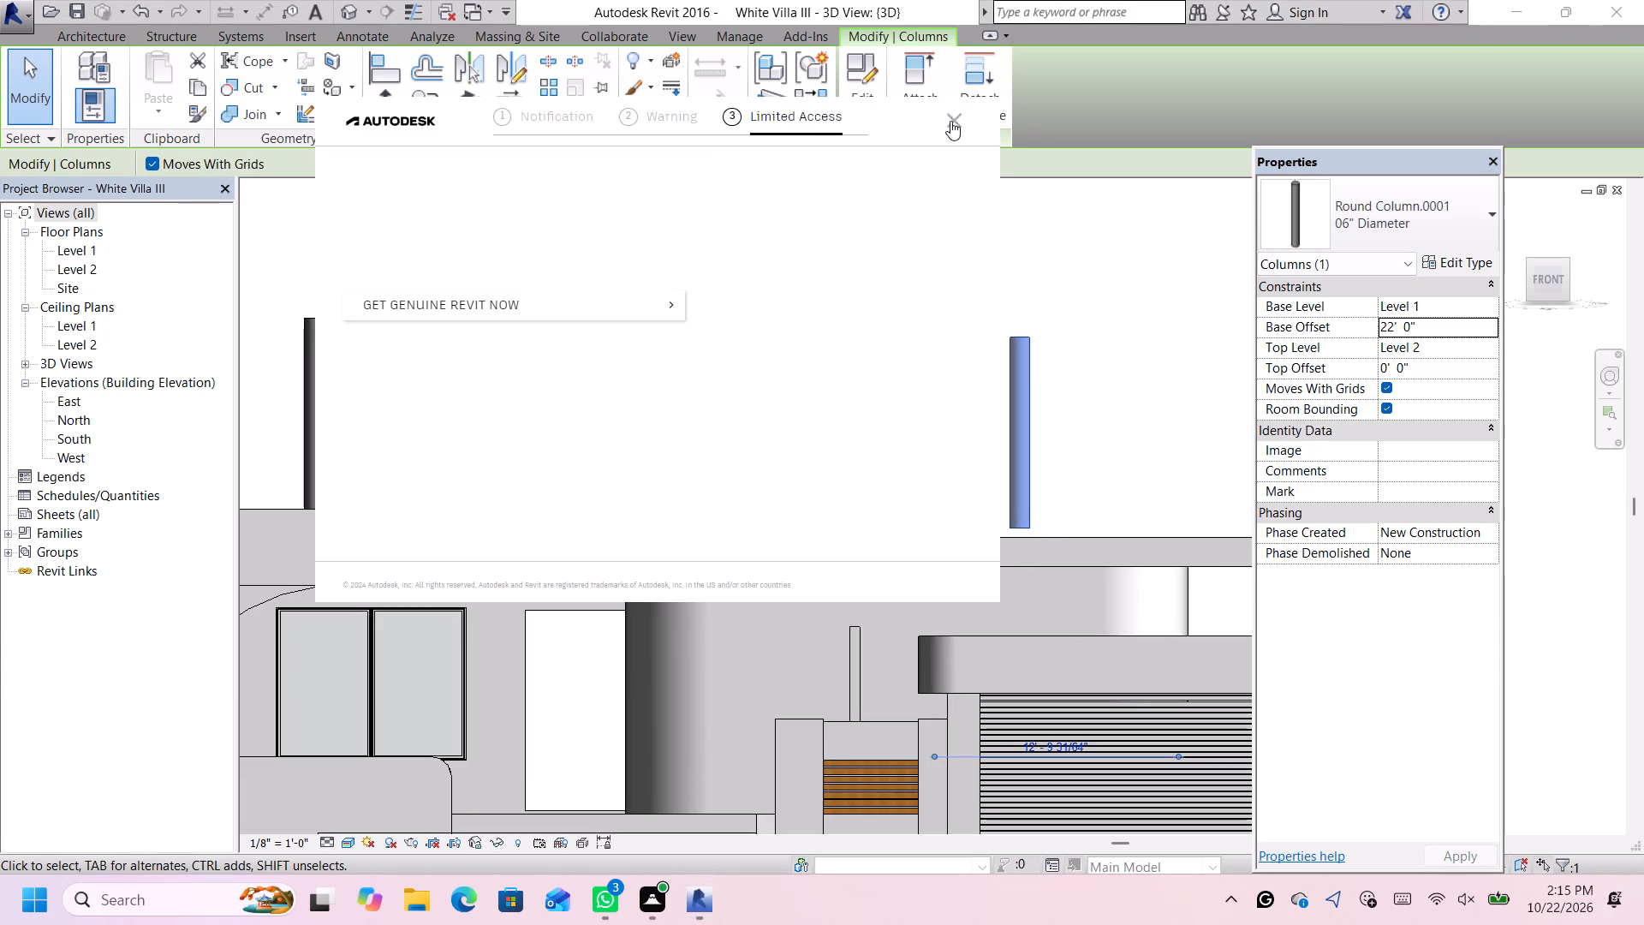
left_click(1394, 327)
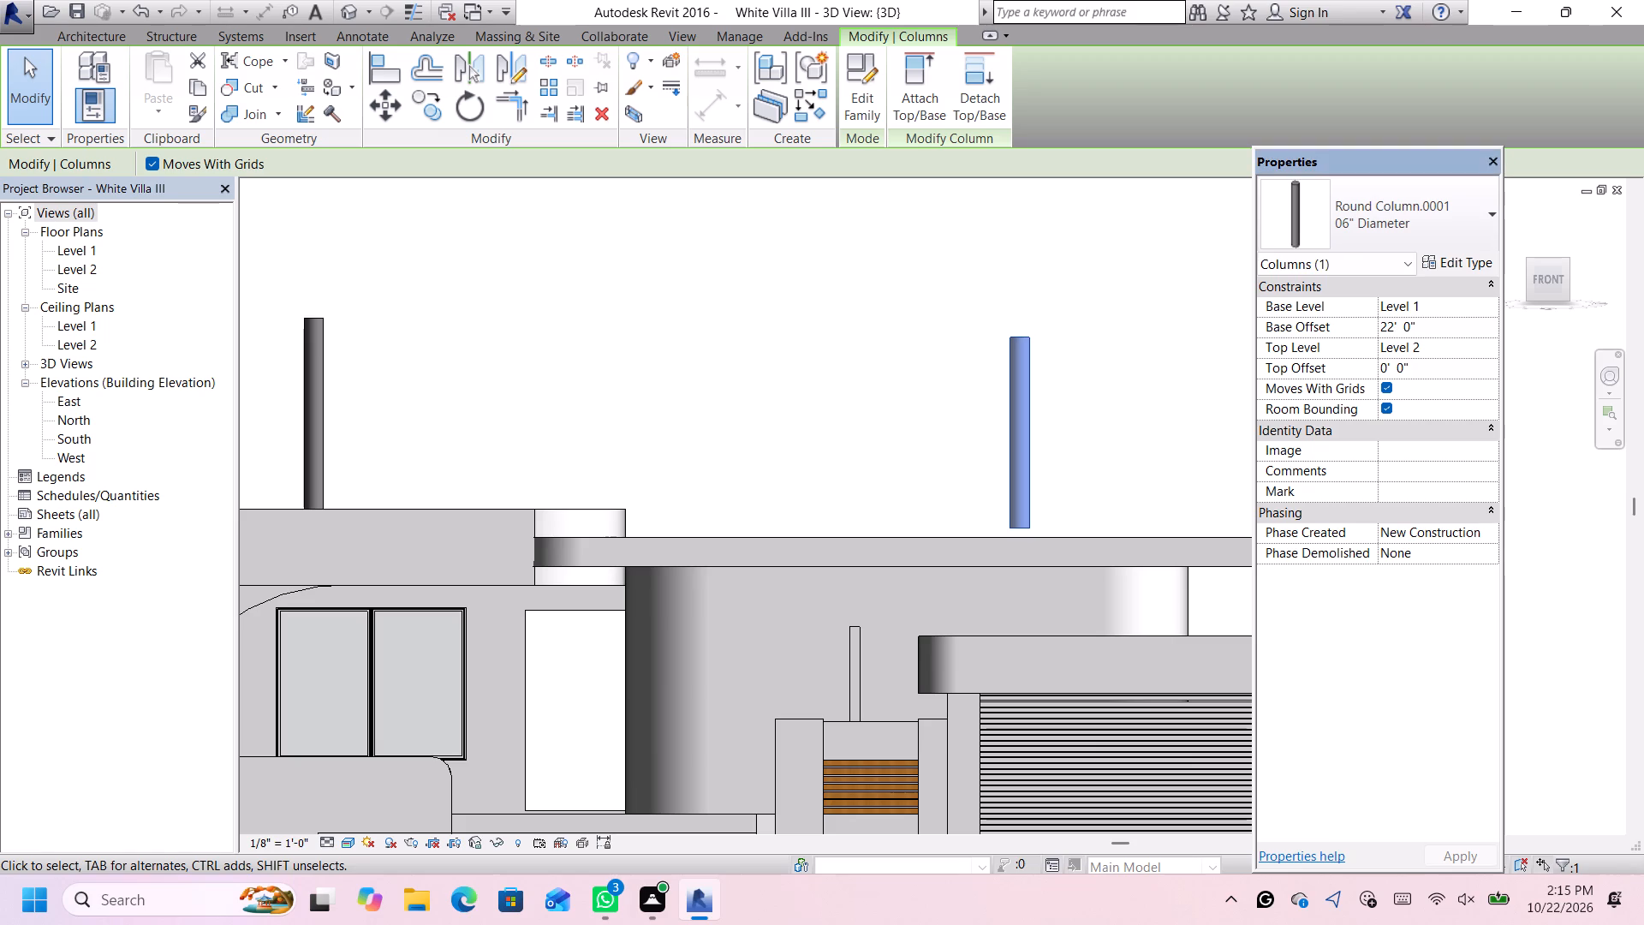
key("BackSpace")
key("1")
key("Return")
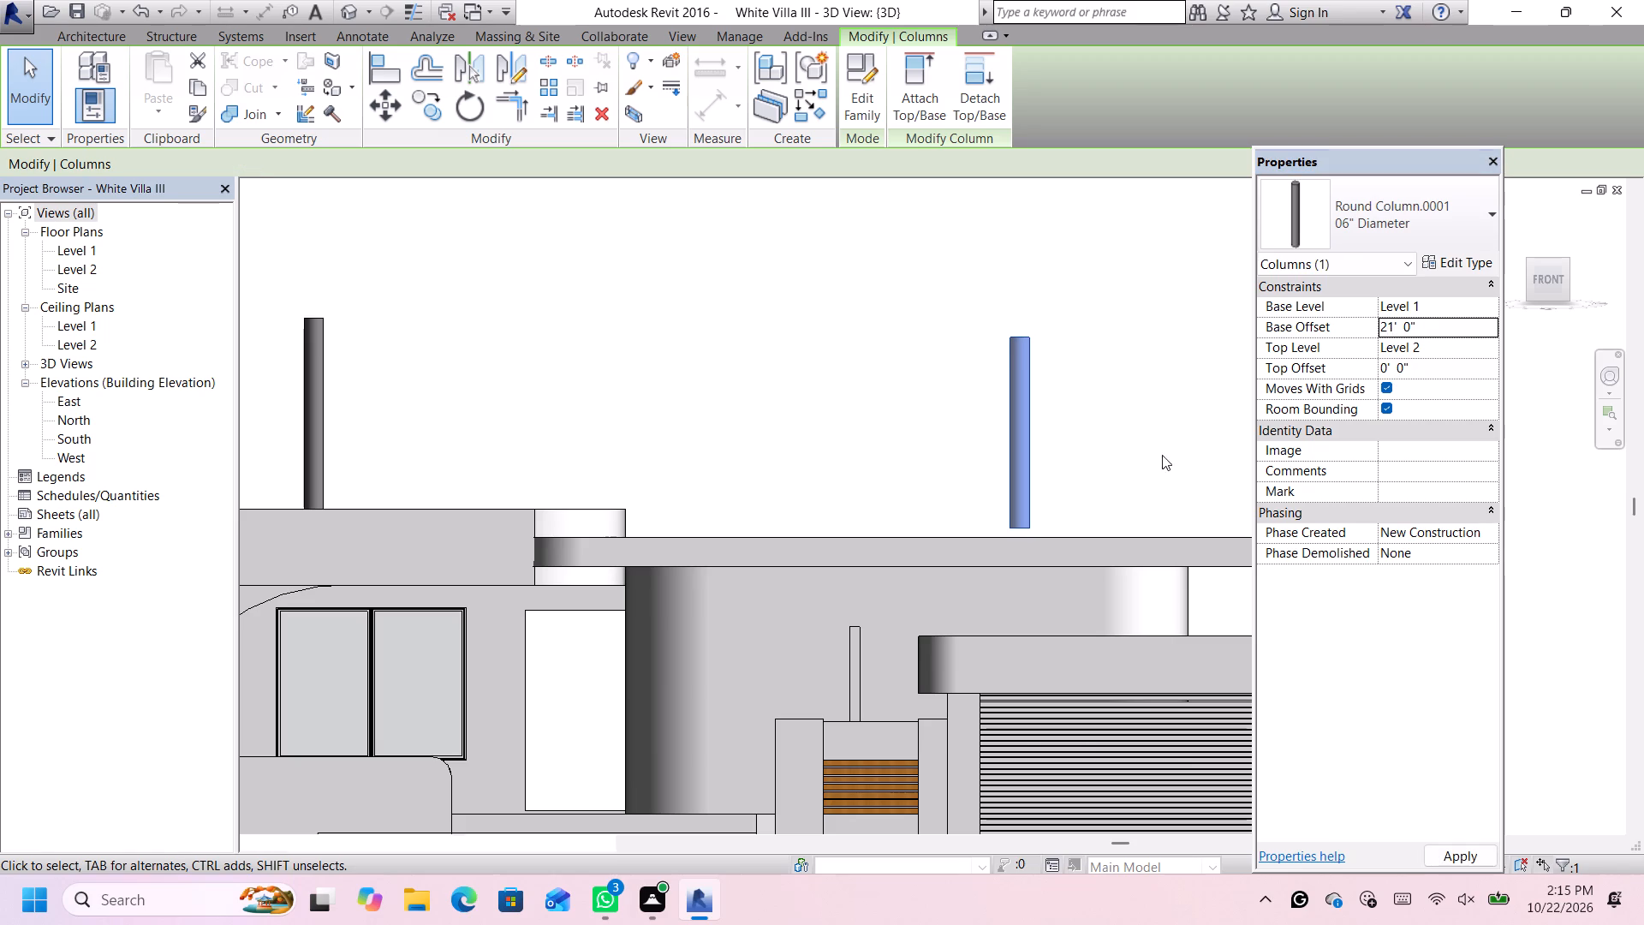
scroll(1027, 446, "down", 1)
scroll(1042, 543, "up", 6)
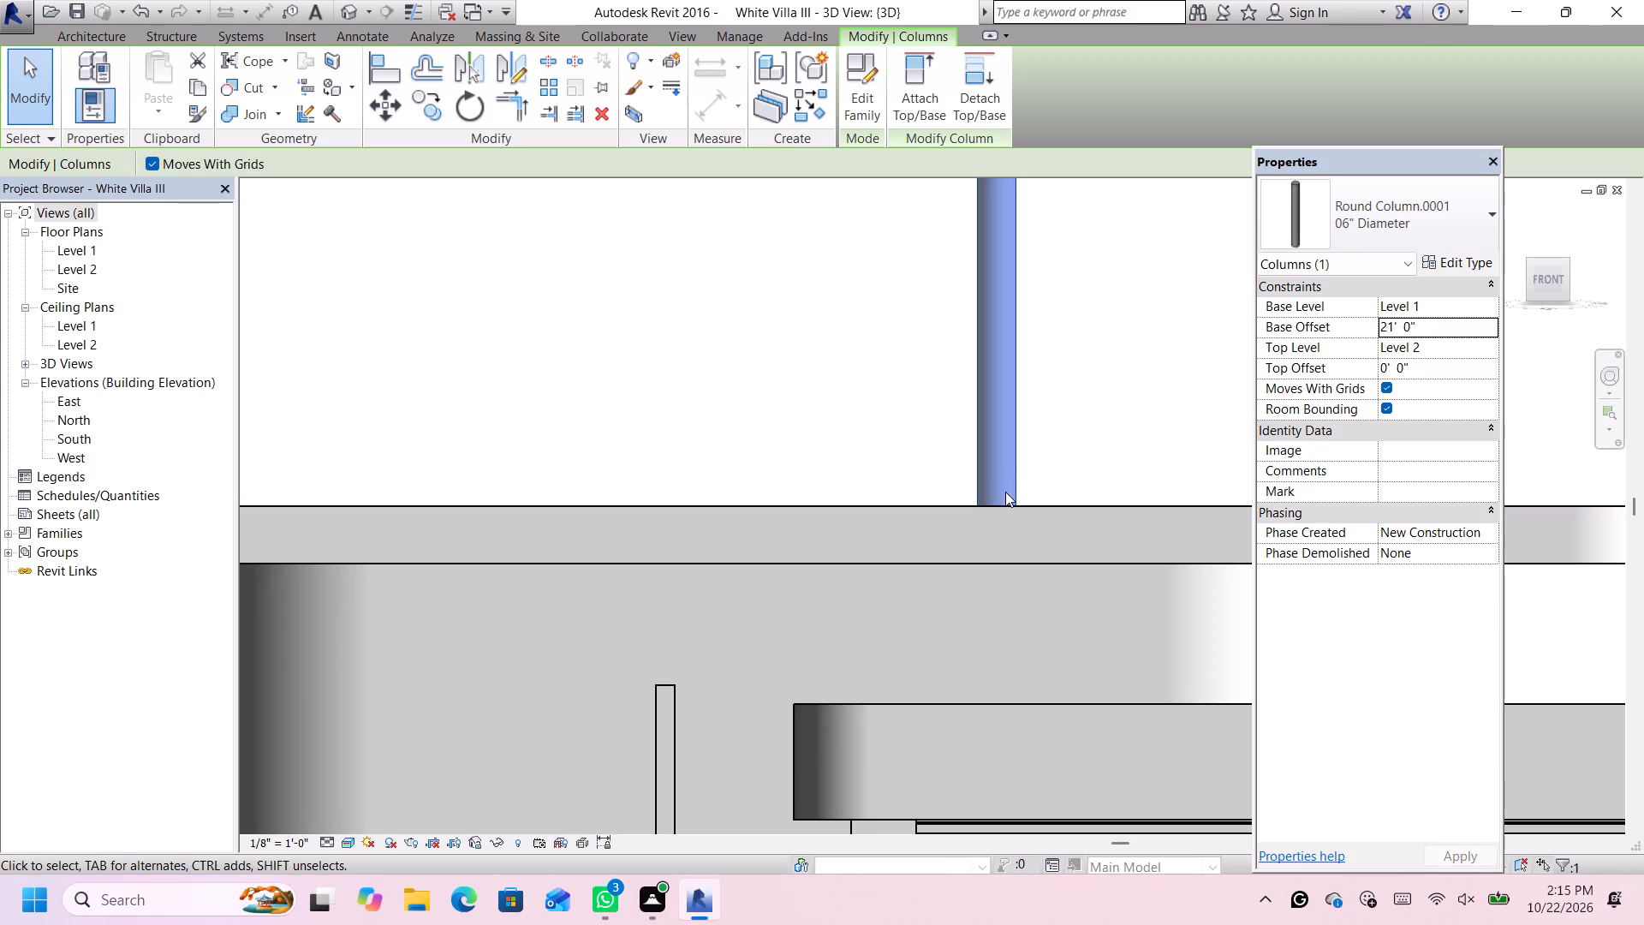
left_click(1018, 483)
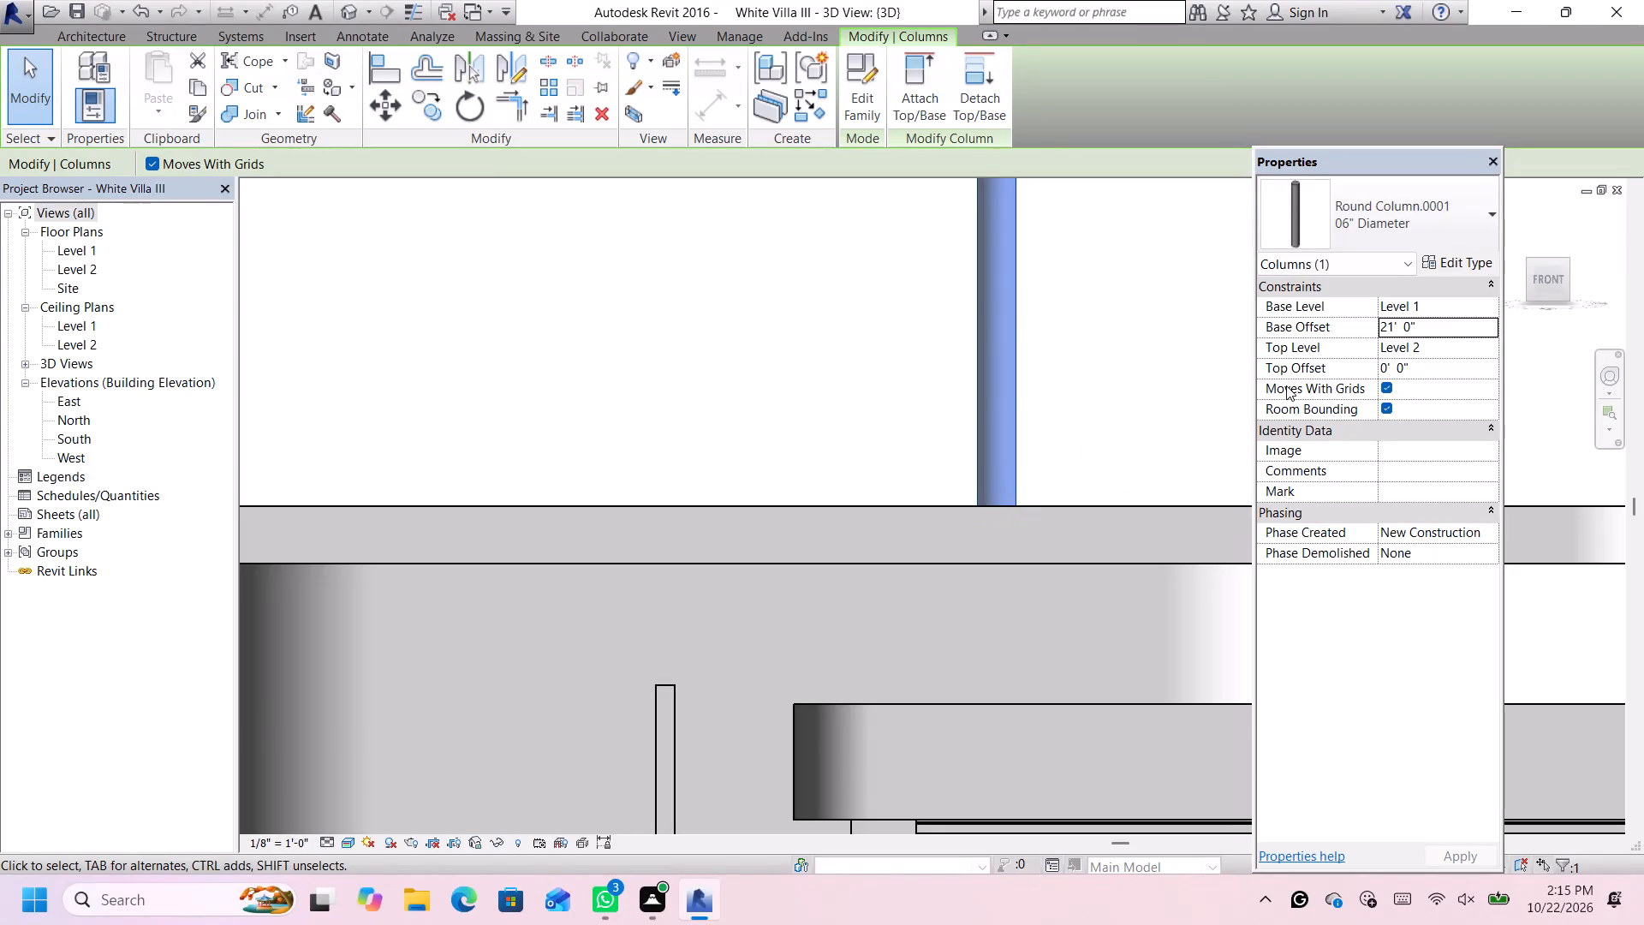
Set the garage-side column's base offset to 21' 6" and check its base against the lower roof slab.
scroll(1374, 334, "up", 3)
left_click(1409, 331)
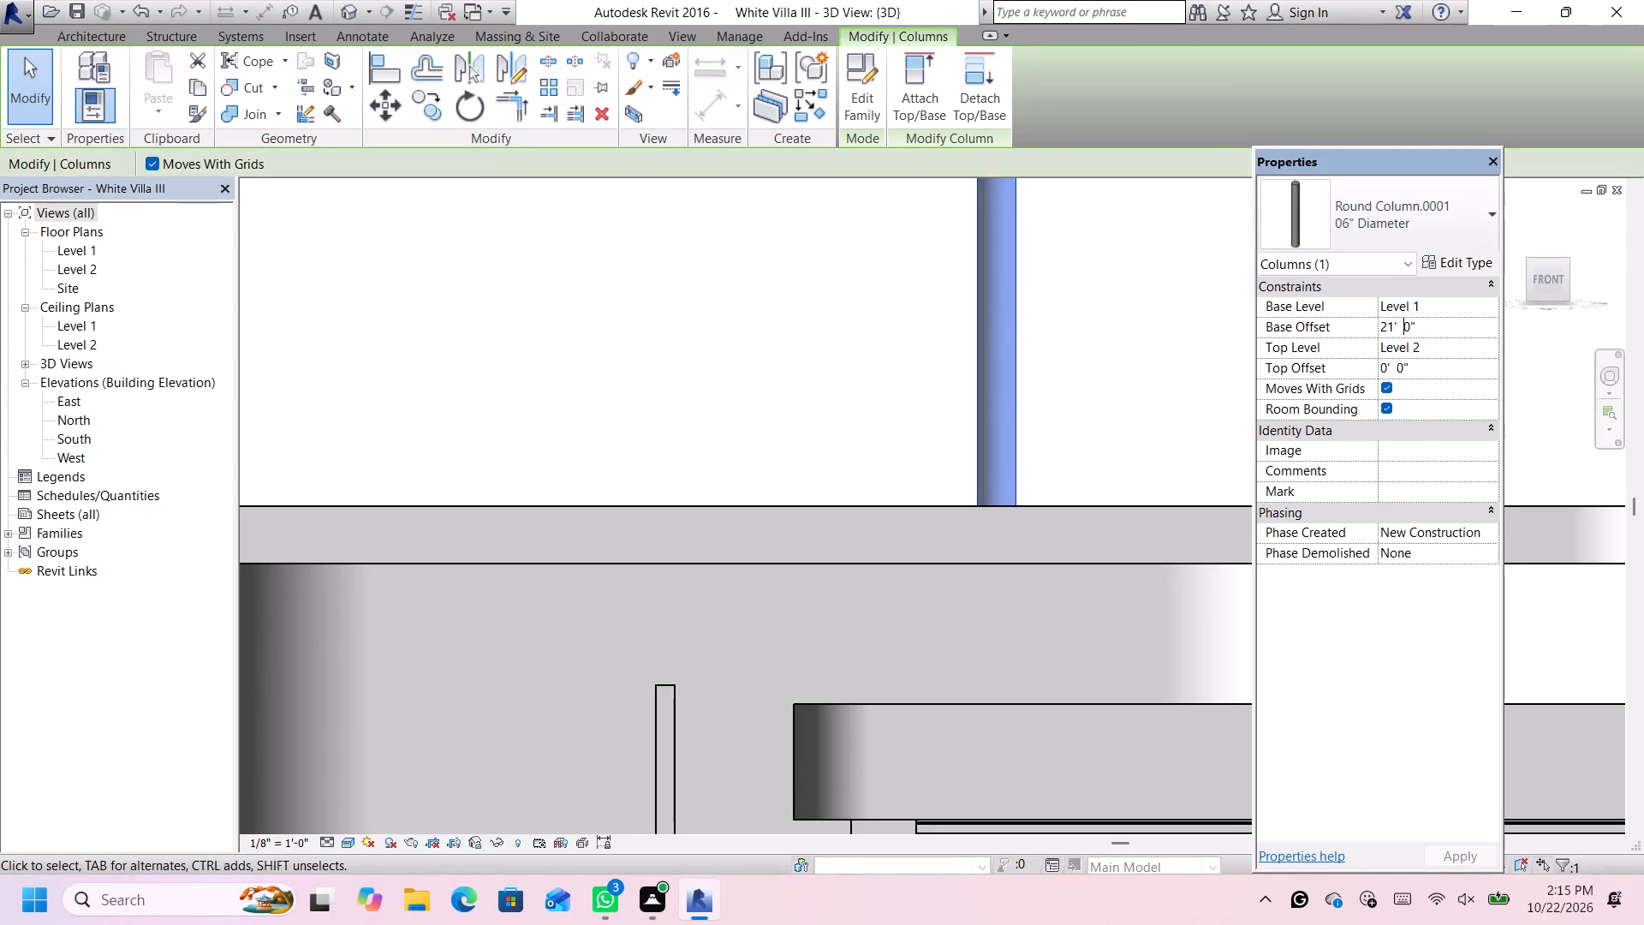
left_click(1412, 327)
key("BackSpace")
key("6")
key("Return")
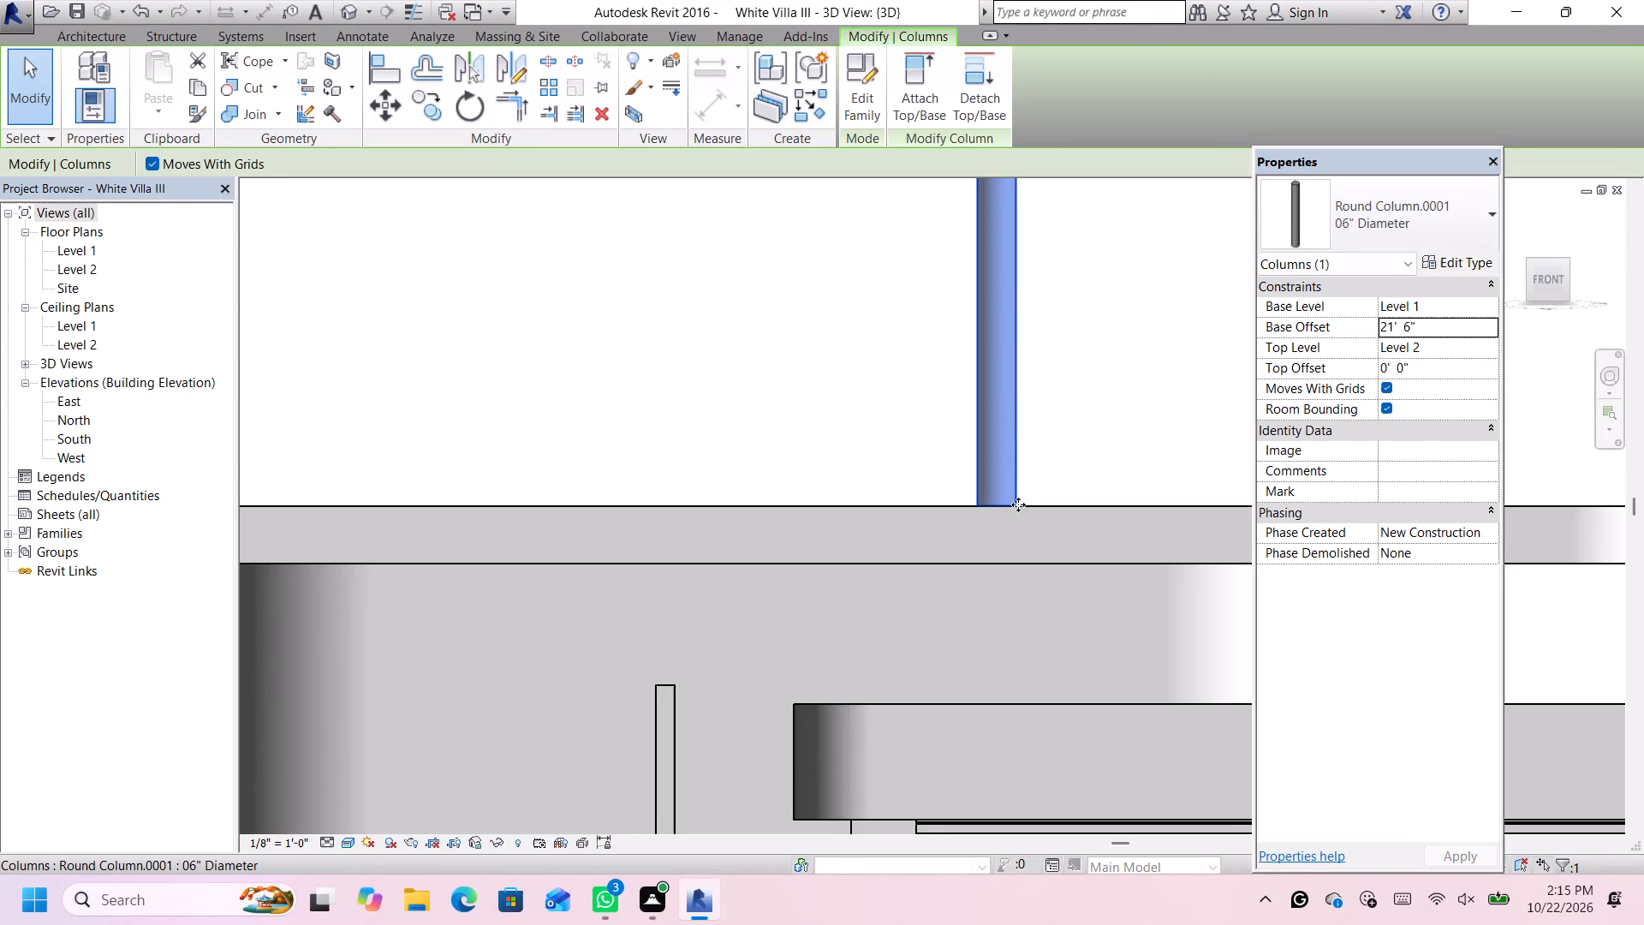
scroll(1018, 506, "up", 2)
scroll(1030, 479, "down", 9)
left_click(1054, 412)
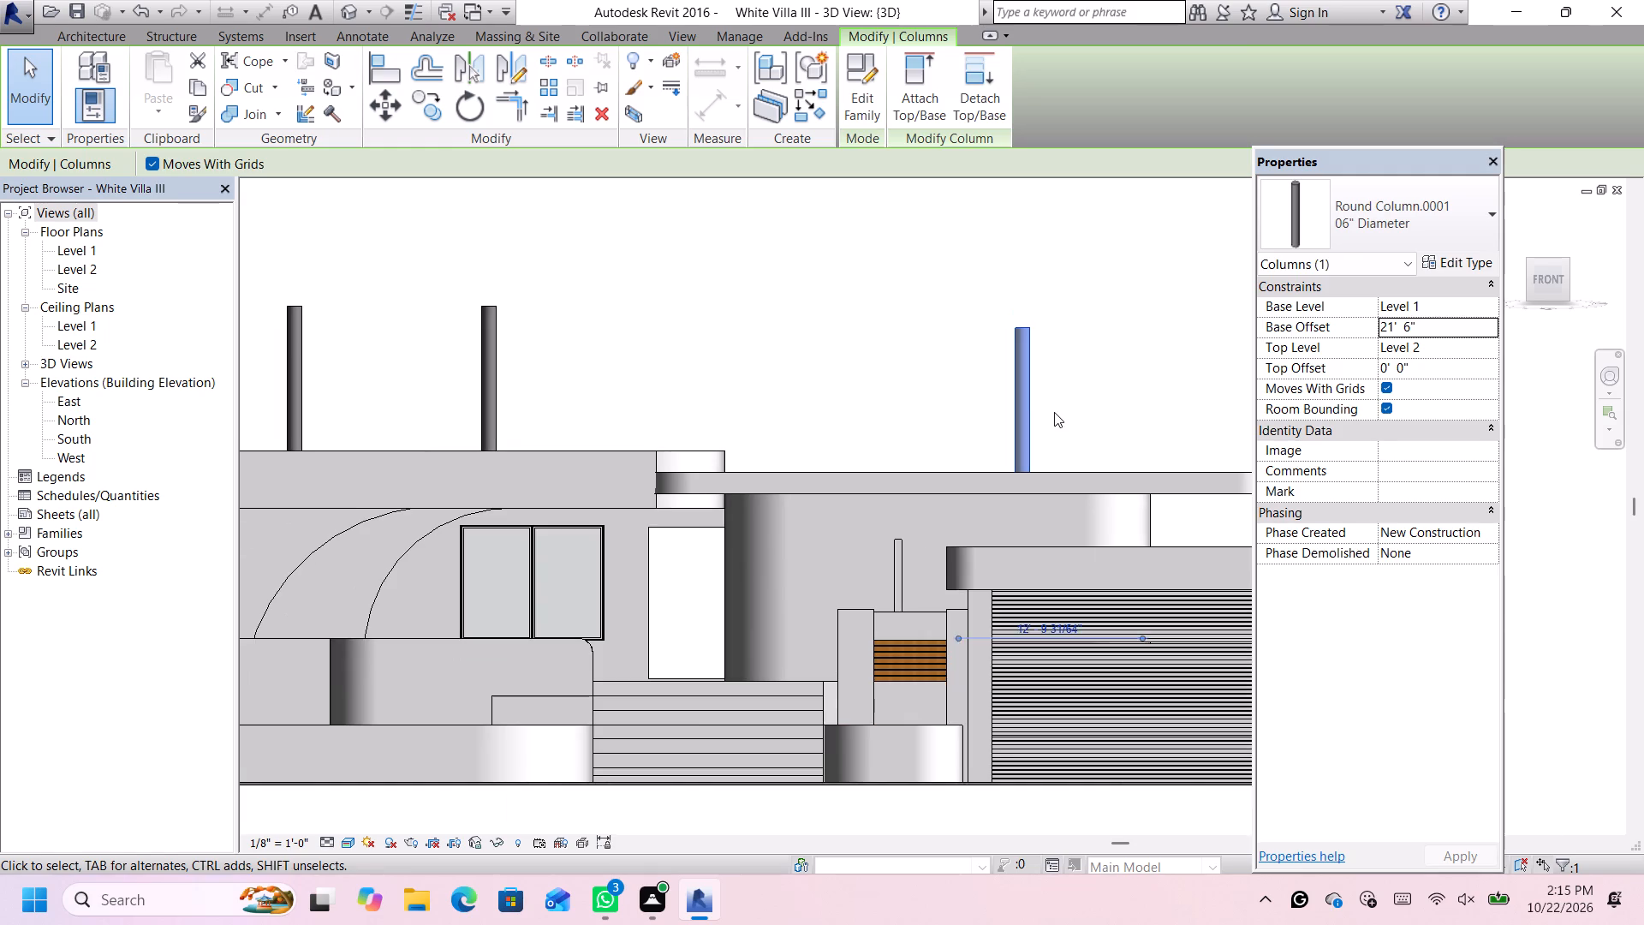
scroll(1030, 440, "up", 3)
left_click(1022, 449)
scroll(1024, 445, "down", 5)
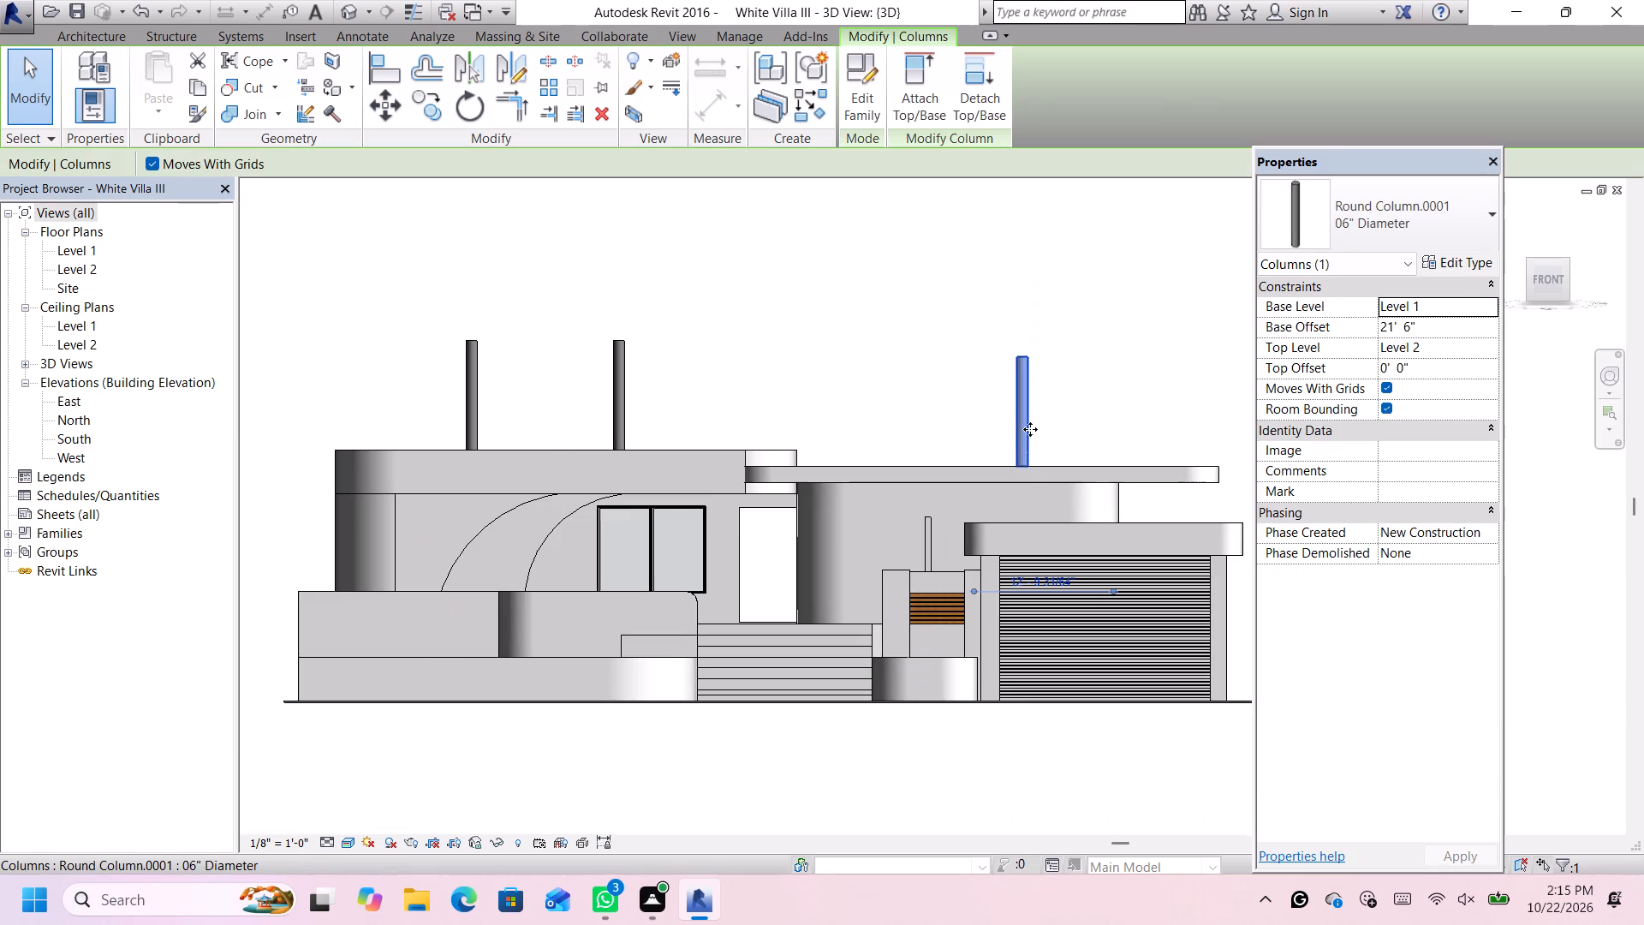
Change the roof column farthest from the garage to the Round Column.0001 12" Diameter type.
scroll(694, 324, "up", 1)
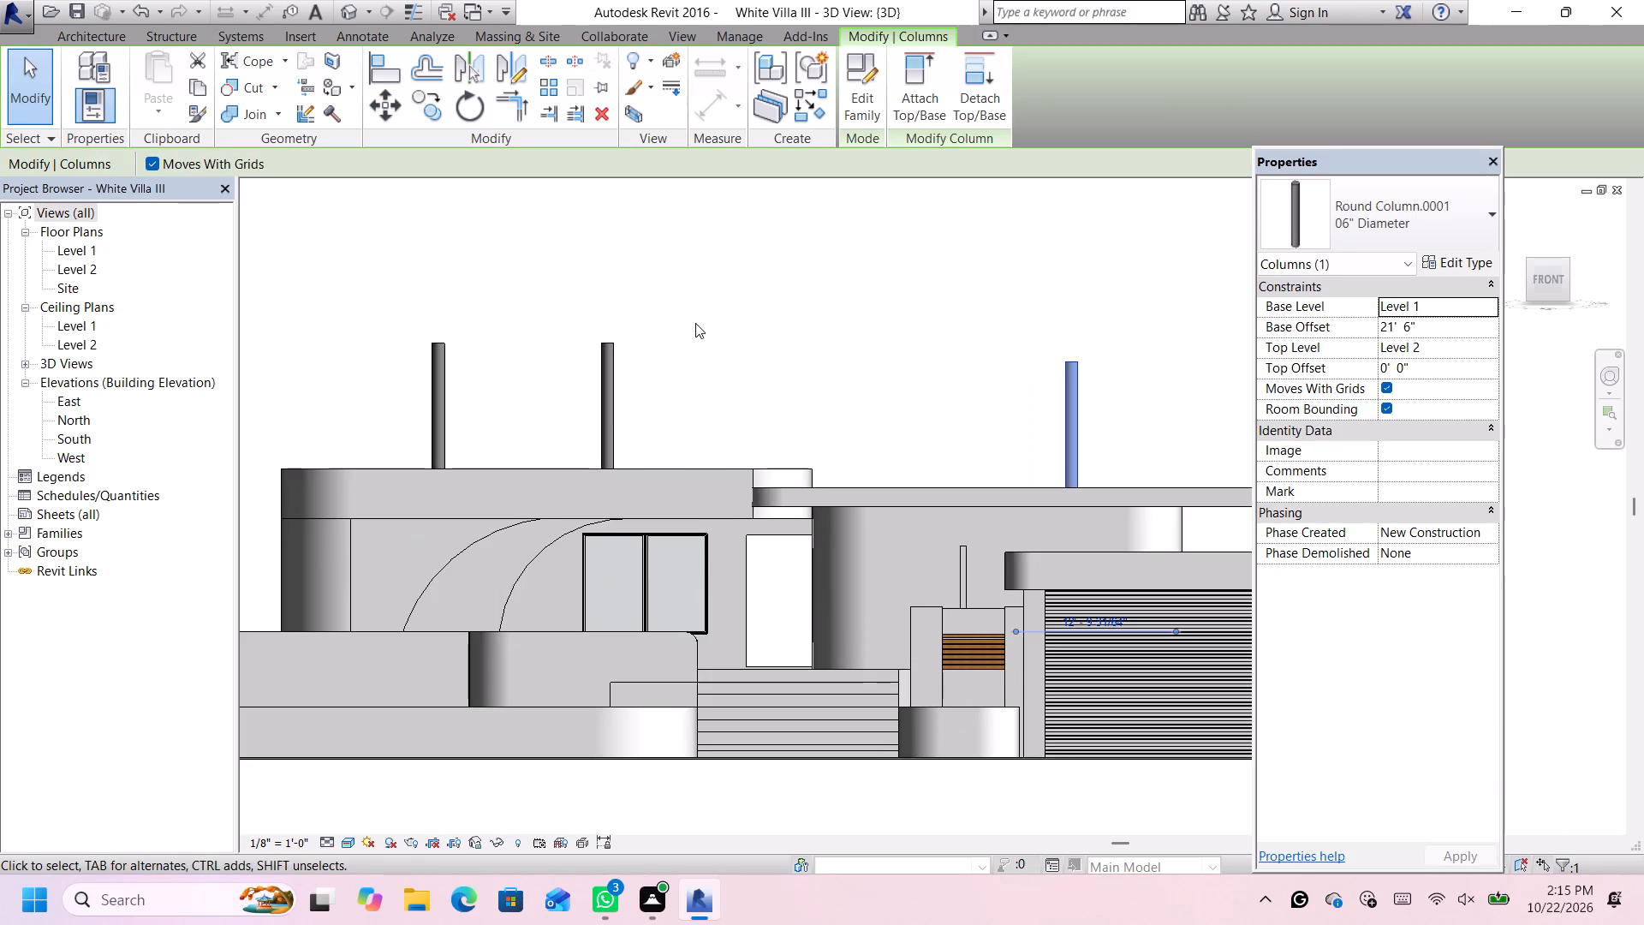
scroll(692, 339, "down", 2)
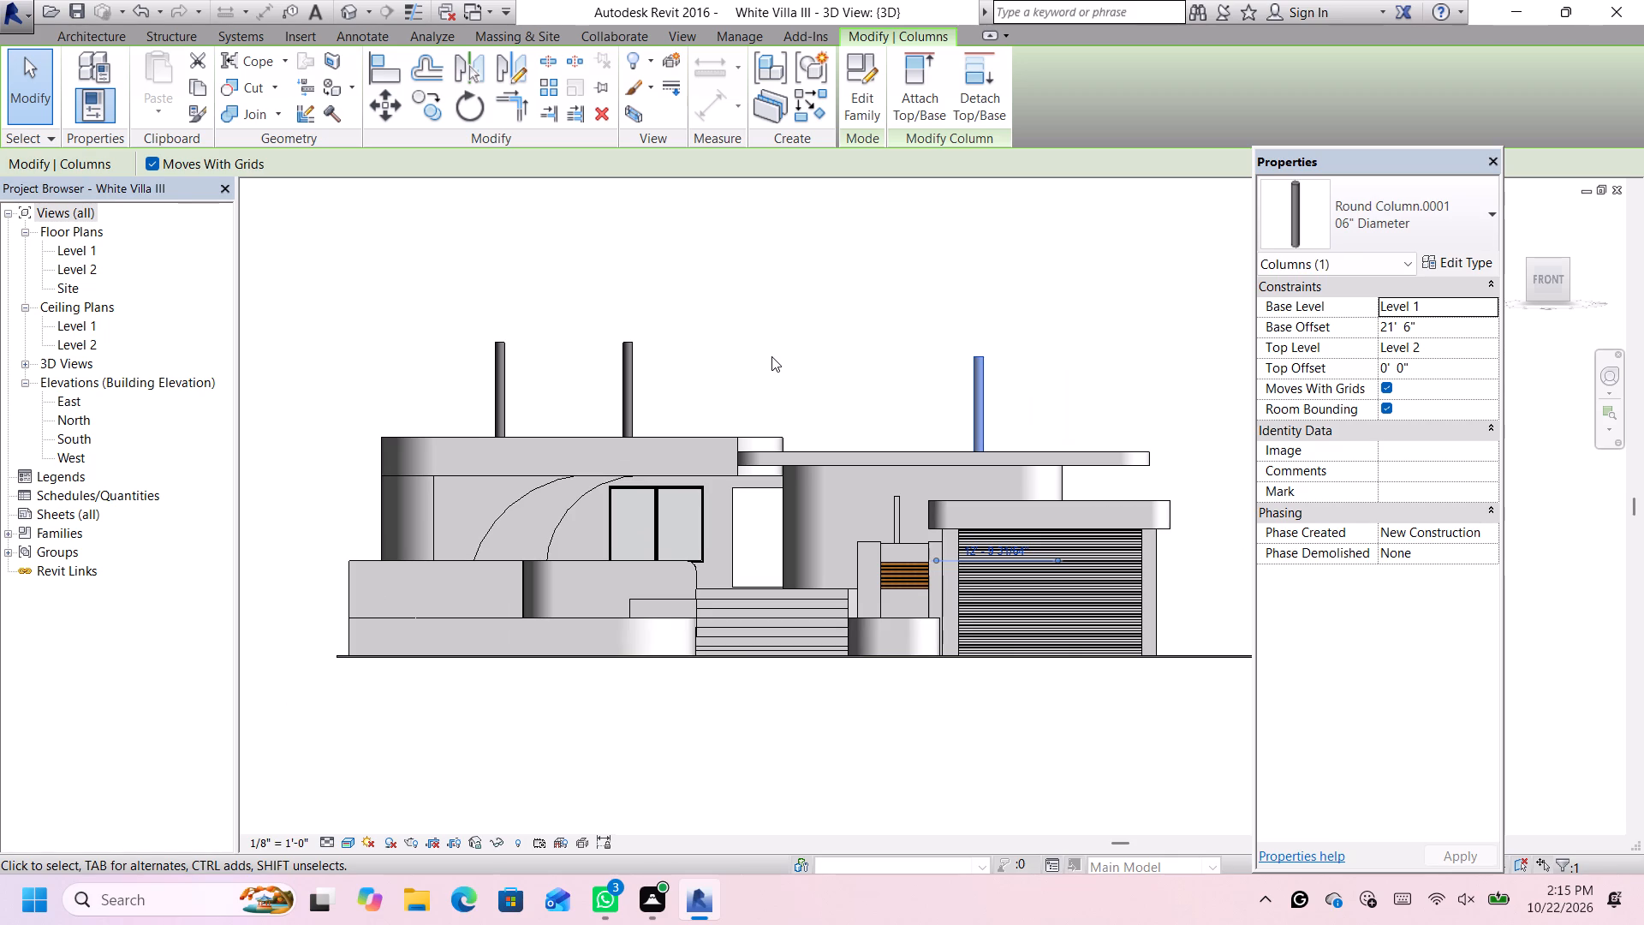
scroll(676, 385, "up", 3)
scroll(599, 387, "down", 3)
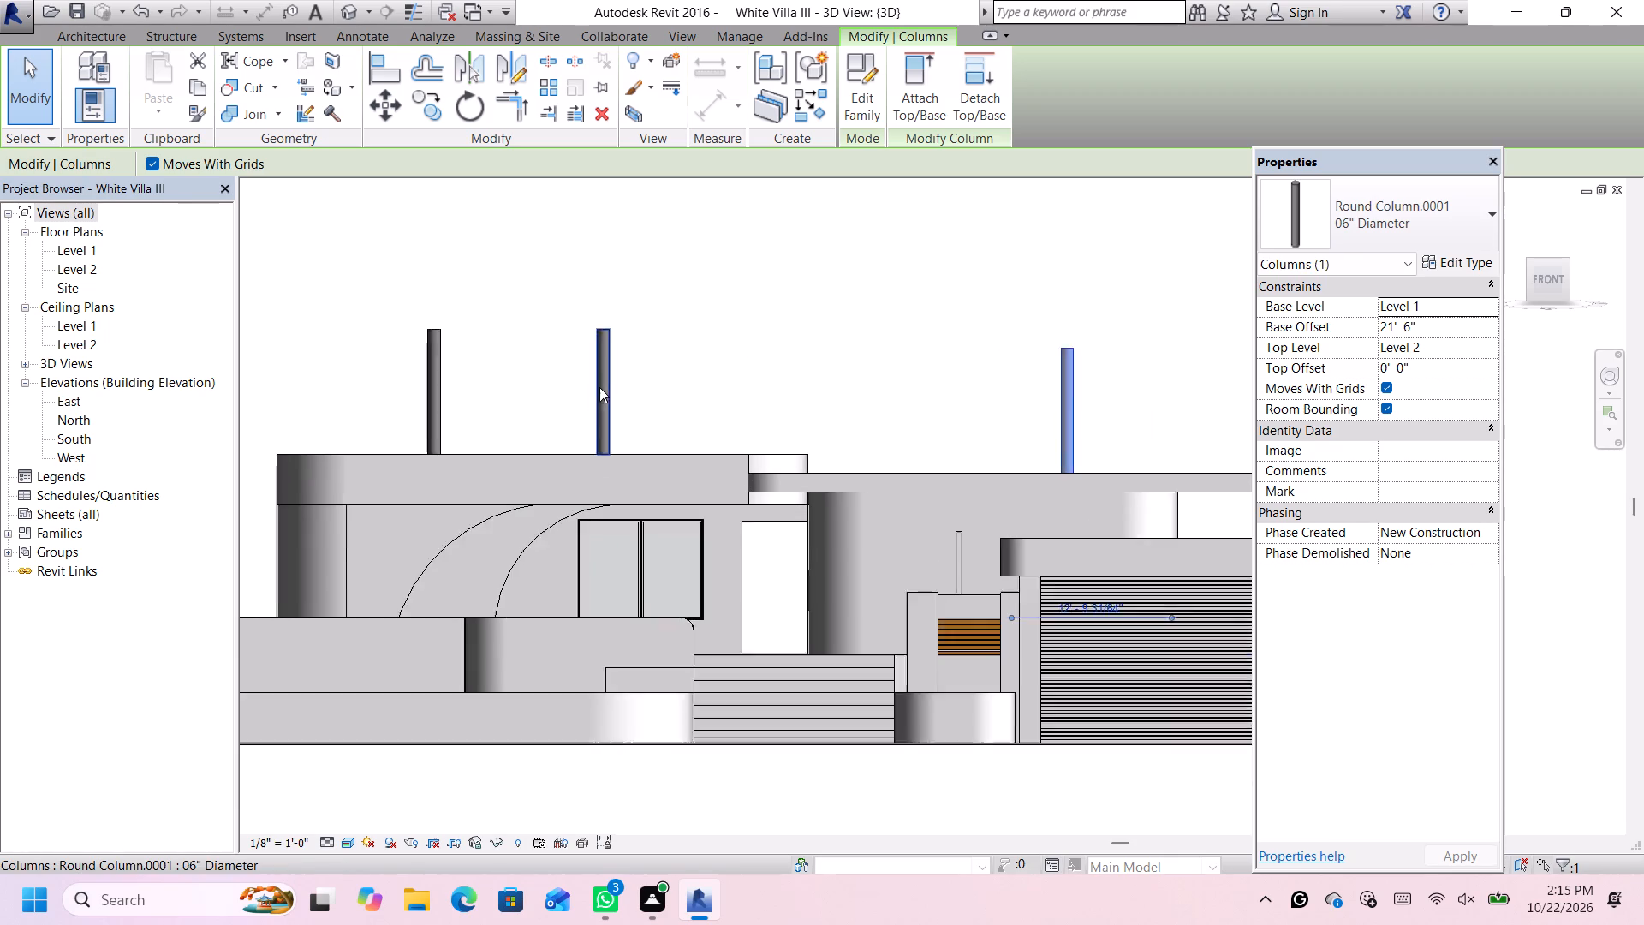
scroll(599, 387, "down", 2)
scroll(599, 387, "up", 4)
left_click_drag(586, 385, 703, 385)
scroll(700, 385, "down", 4)
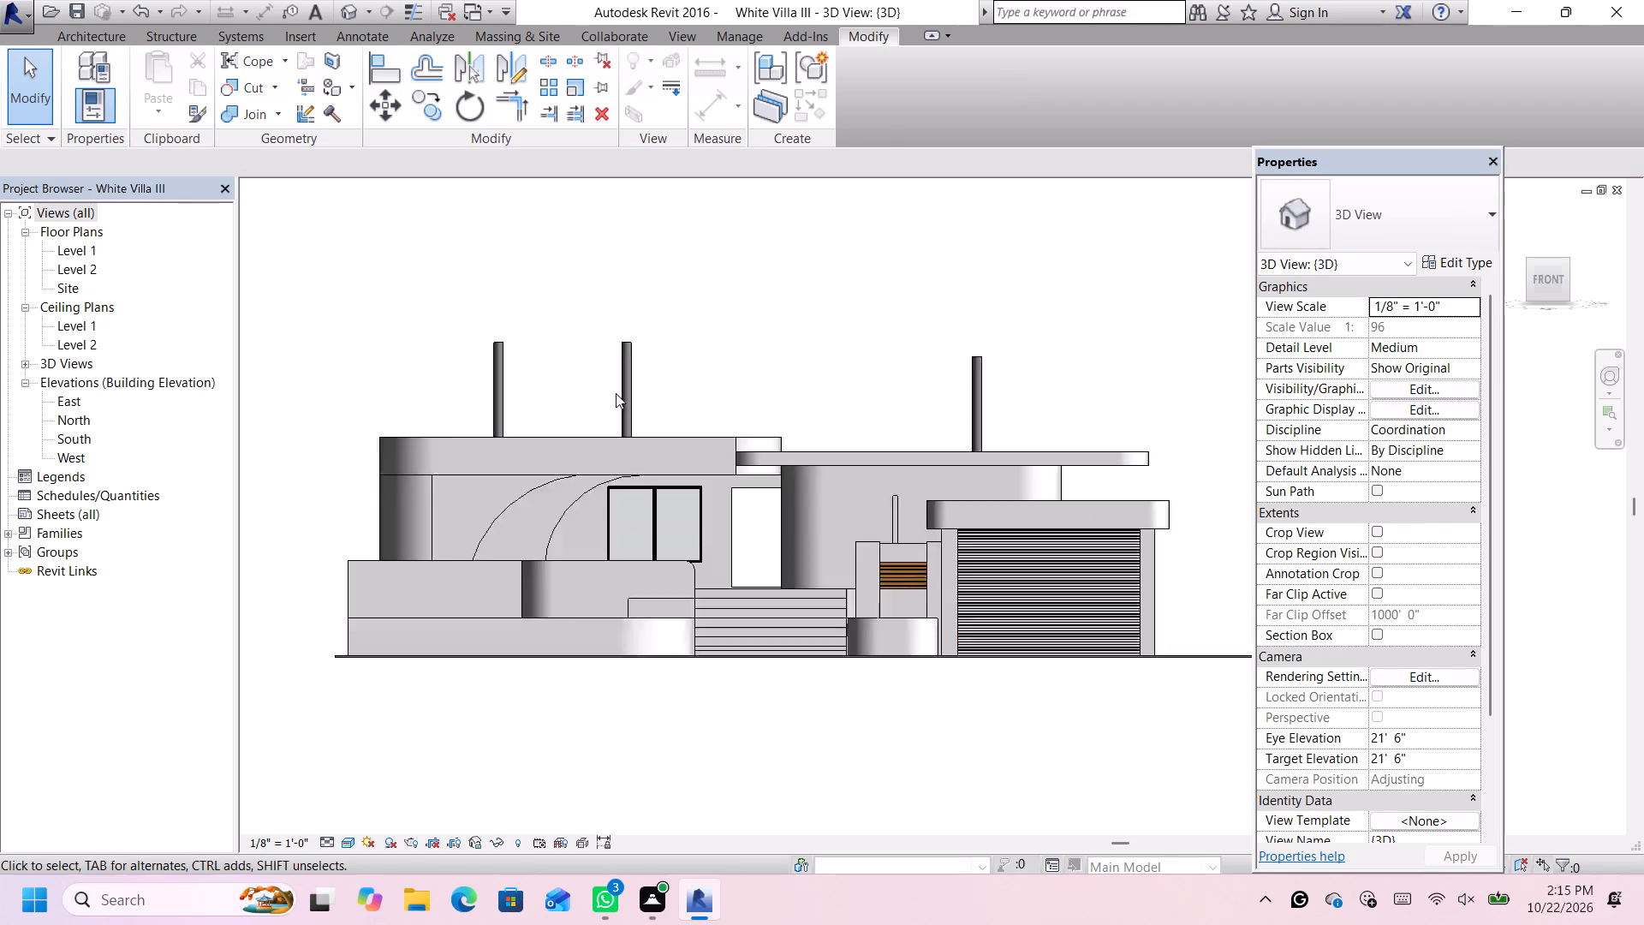
scroll(616, 393, "down", 2)
scroll(481, 362, "up", 6)
scroll(747, 302, "down", 1)
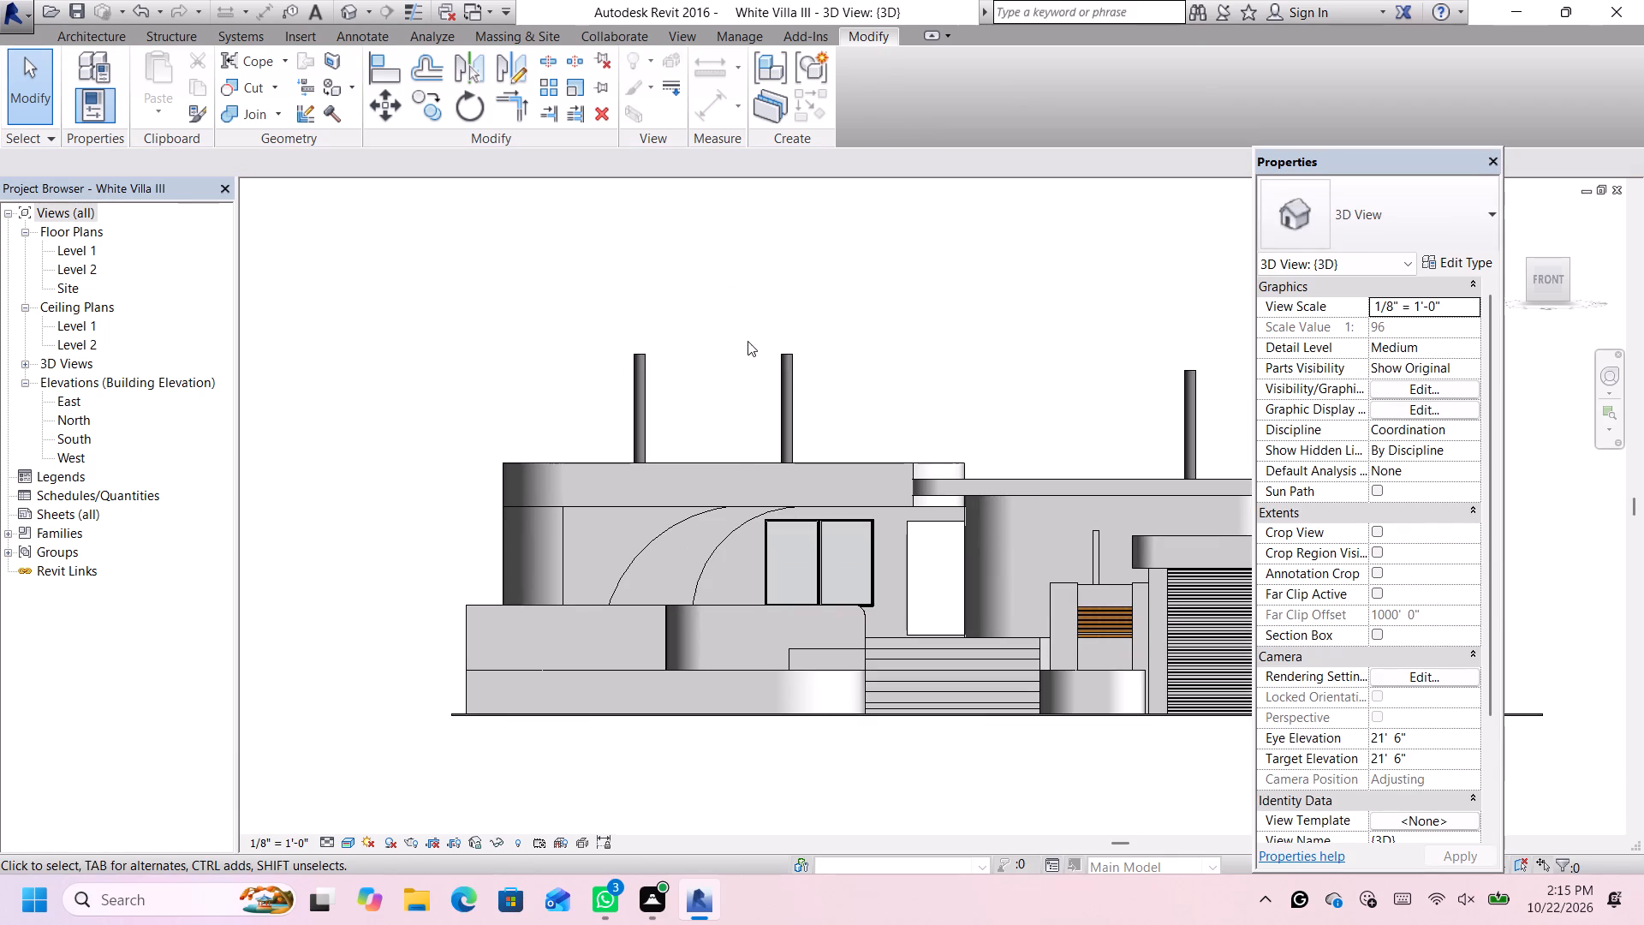
scroll(622, 379, "up", 3)
left_click(645, 354)
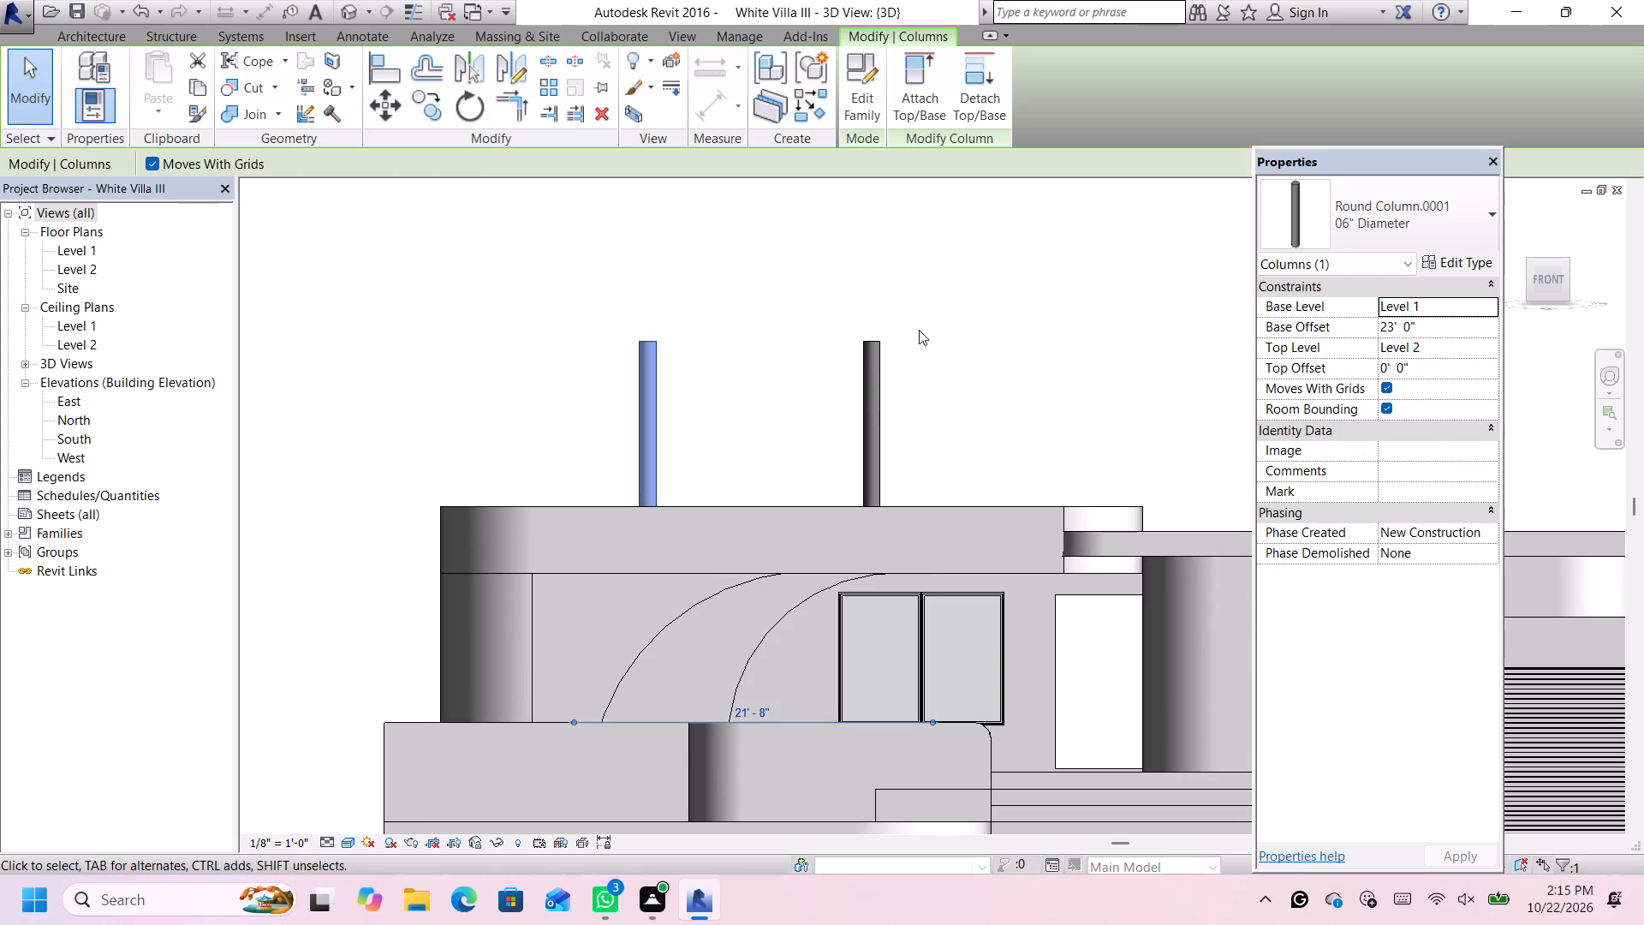
left_click(1397, 241)
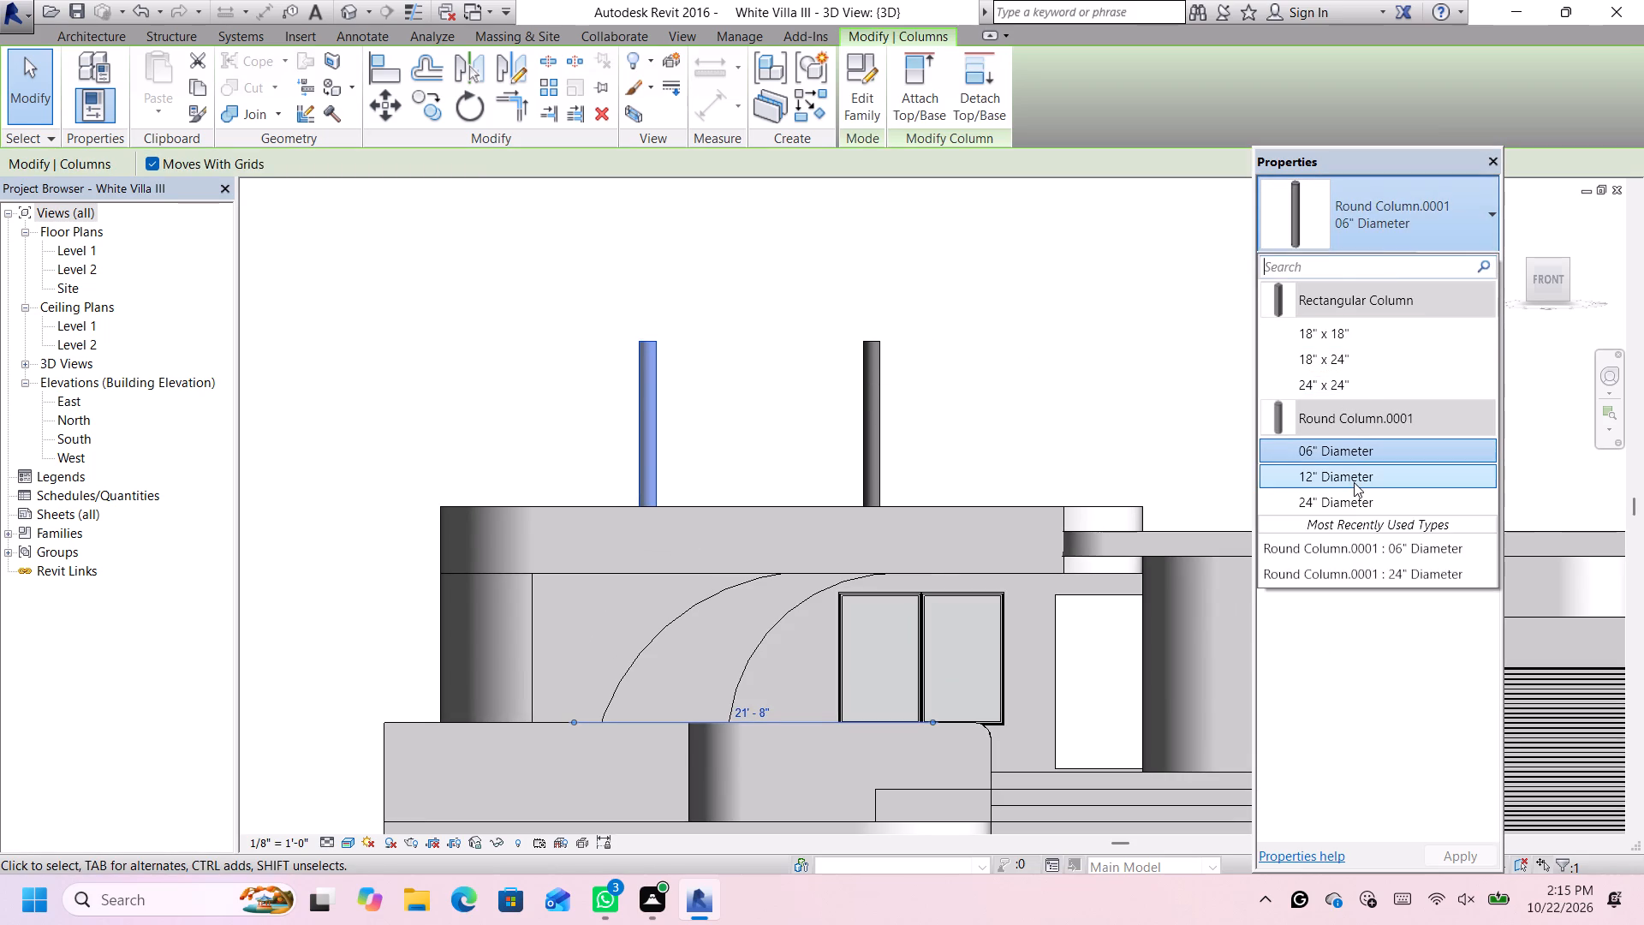
left_click(1354, 482)
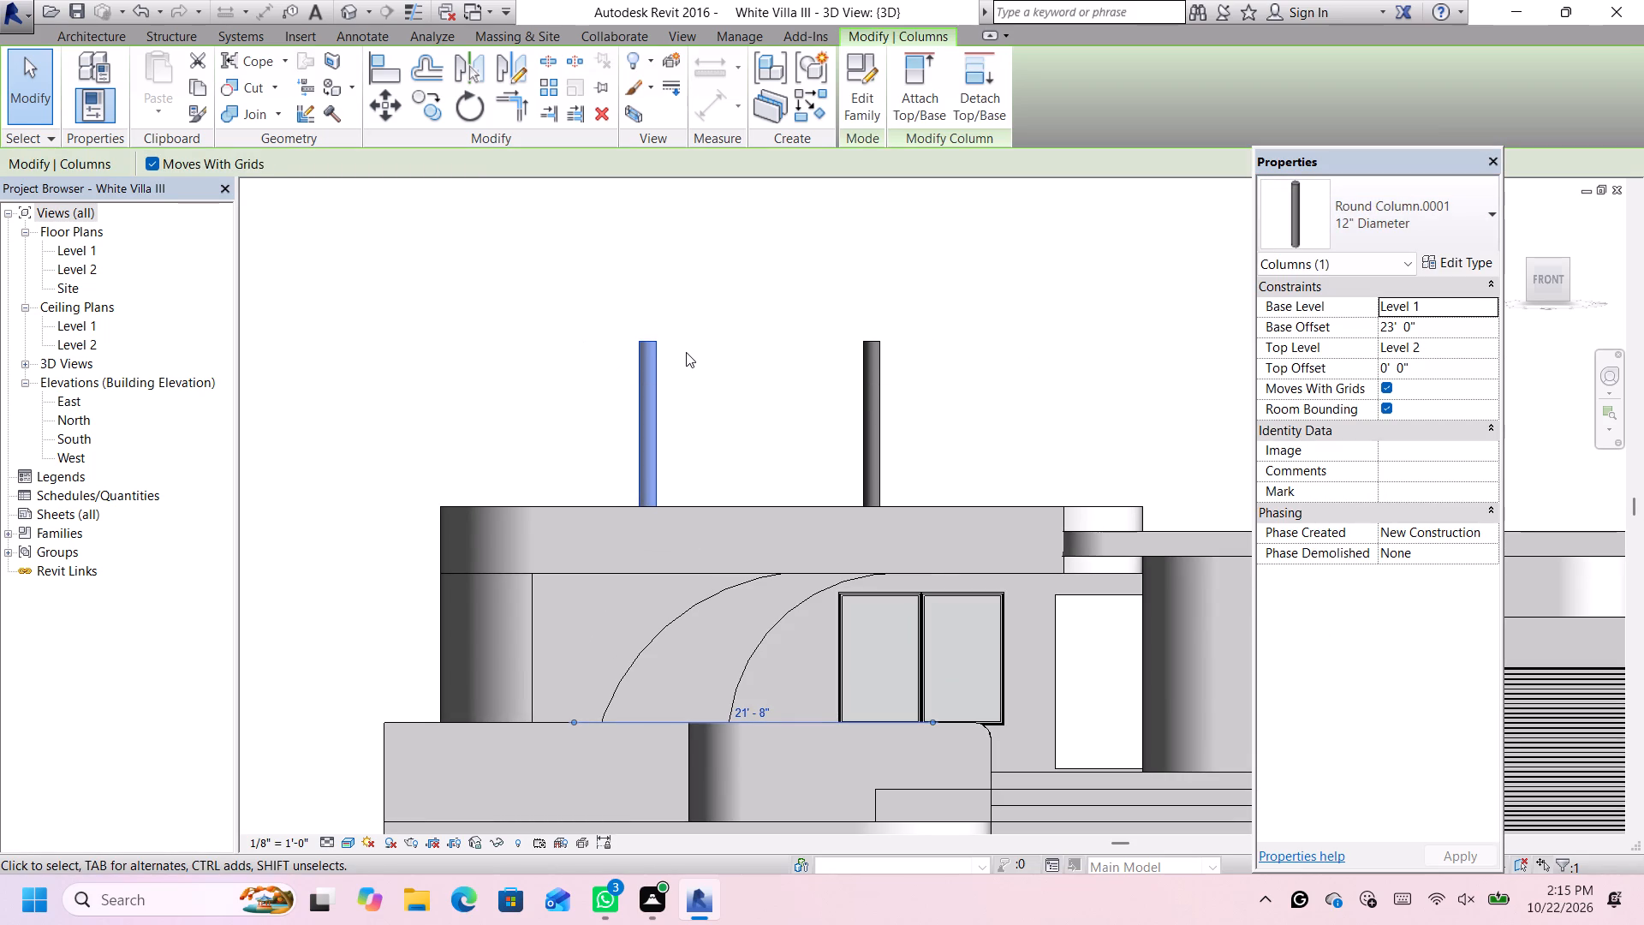
Change the roof column farthest from the garage to the Round Column.0001 06" Diameter type.
left_click(1417, 223)
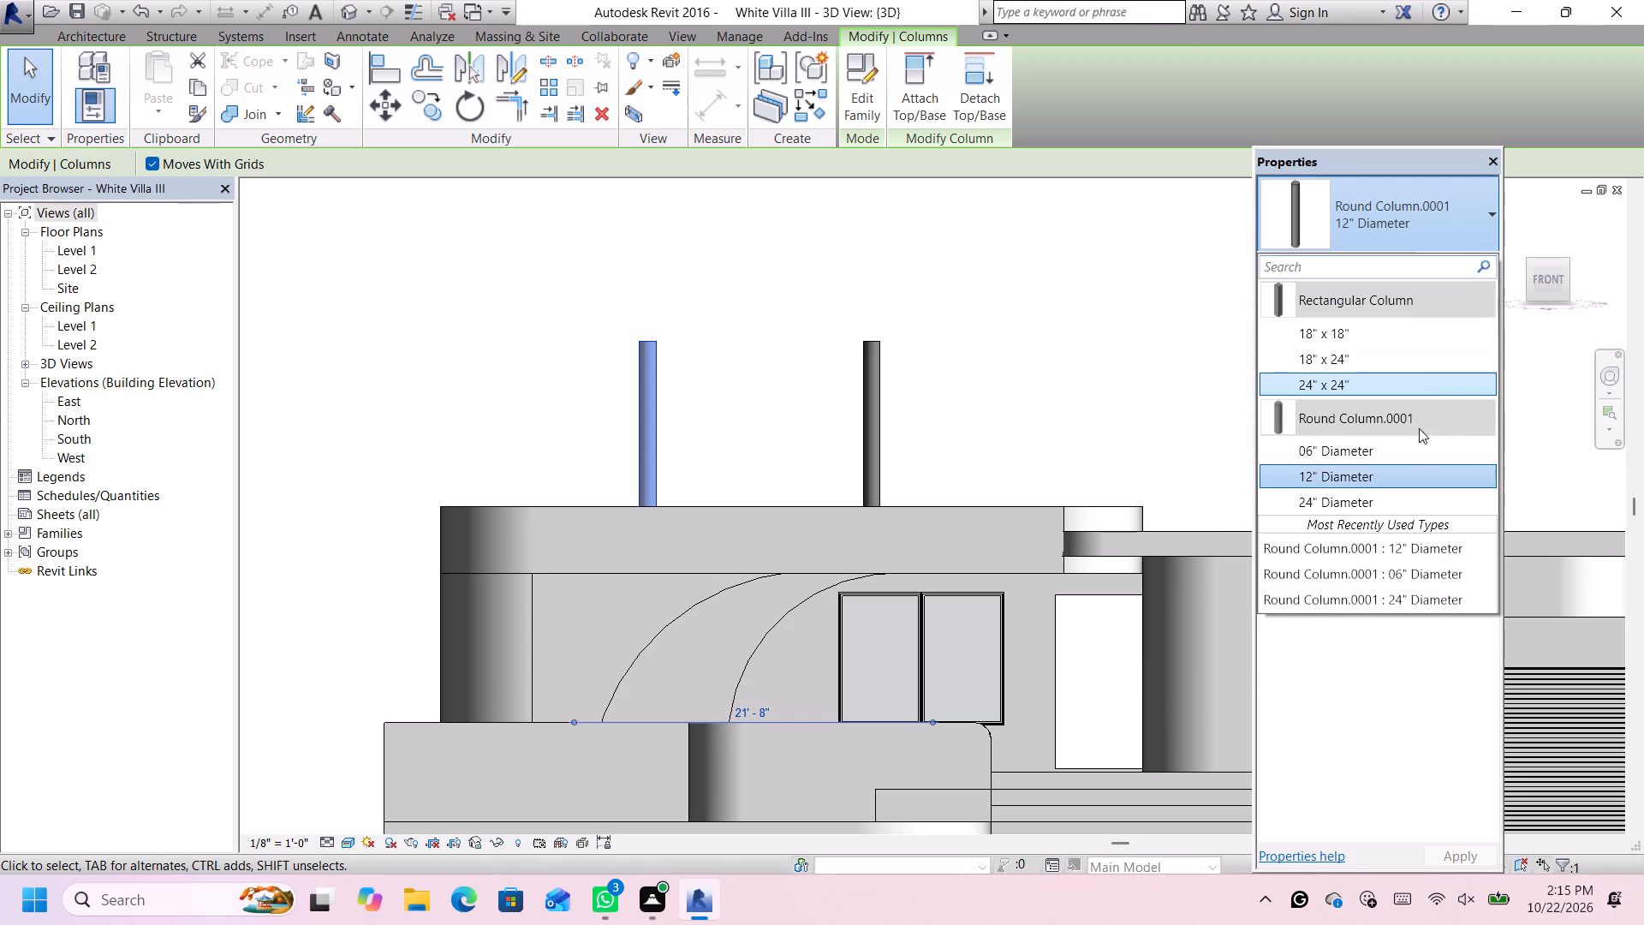
left_click(1417, 451)
Nudge the roof column farthest from the garage outward until its temporary dimension is 23' 2".
scroll(910, 319, "down", 5)
scroll(802, 370, "up", 3)
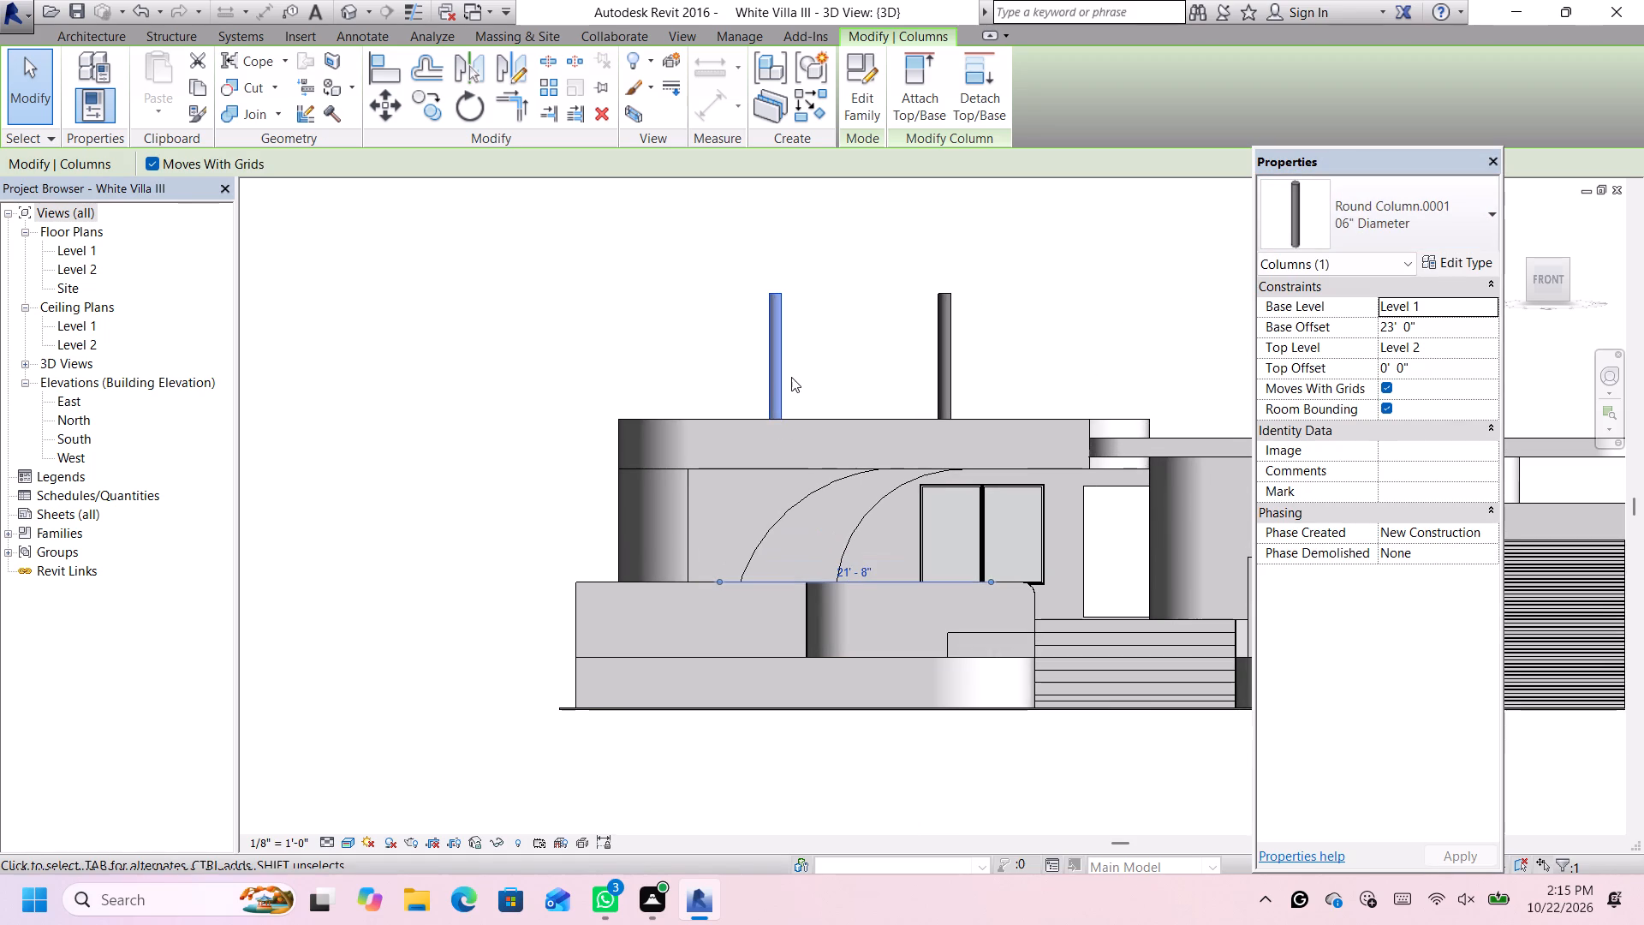
scroll(793, 379, "down", 4)
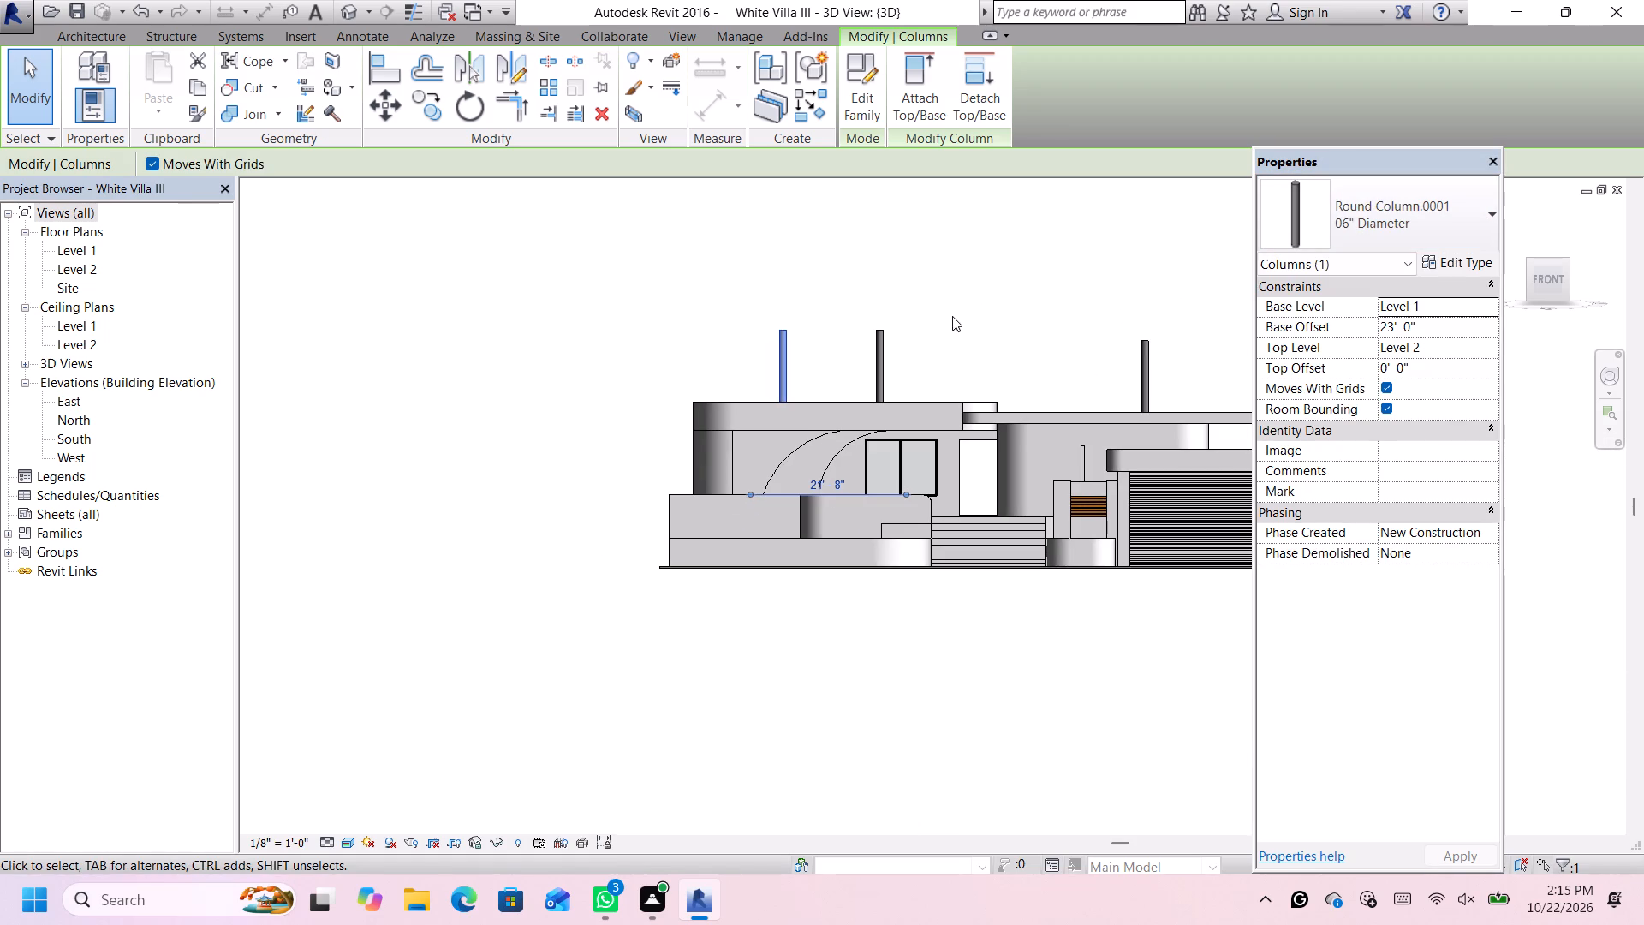
key("Left")
key("Left")
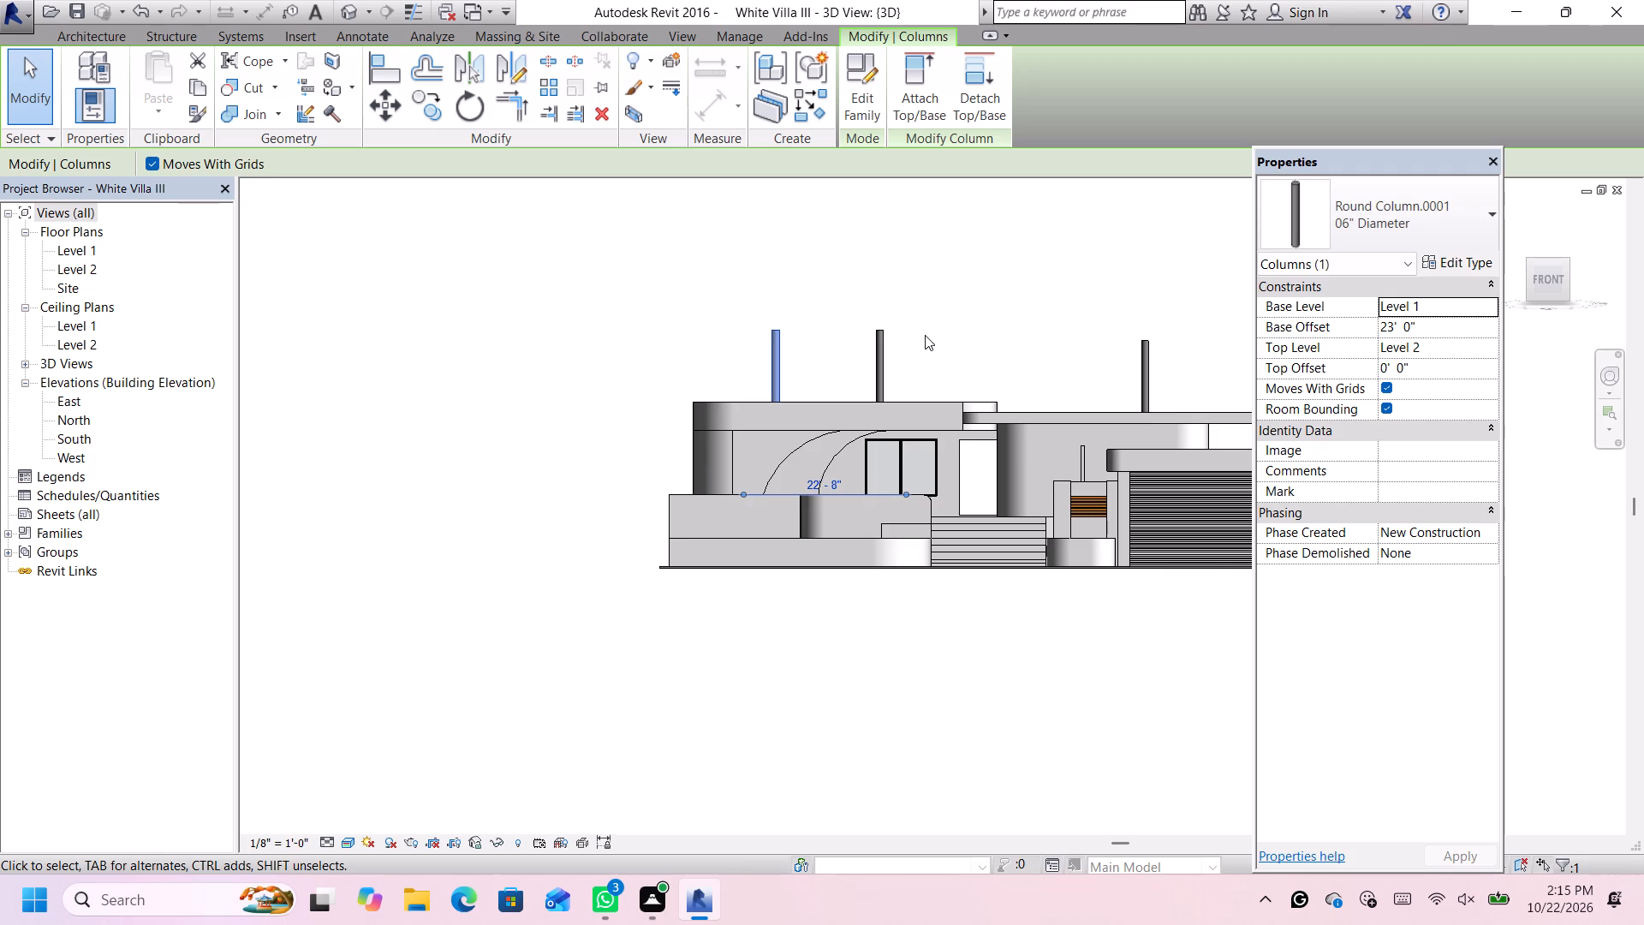
key("Left")
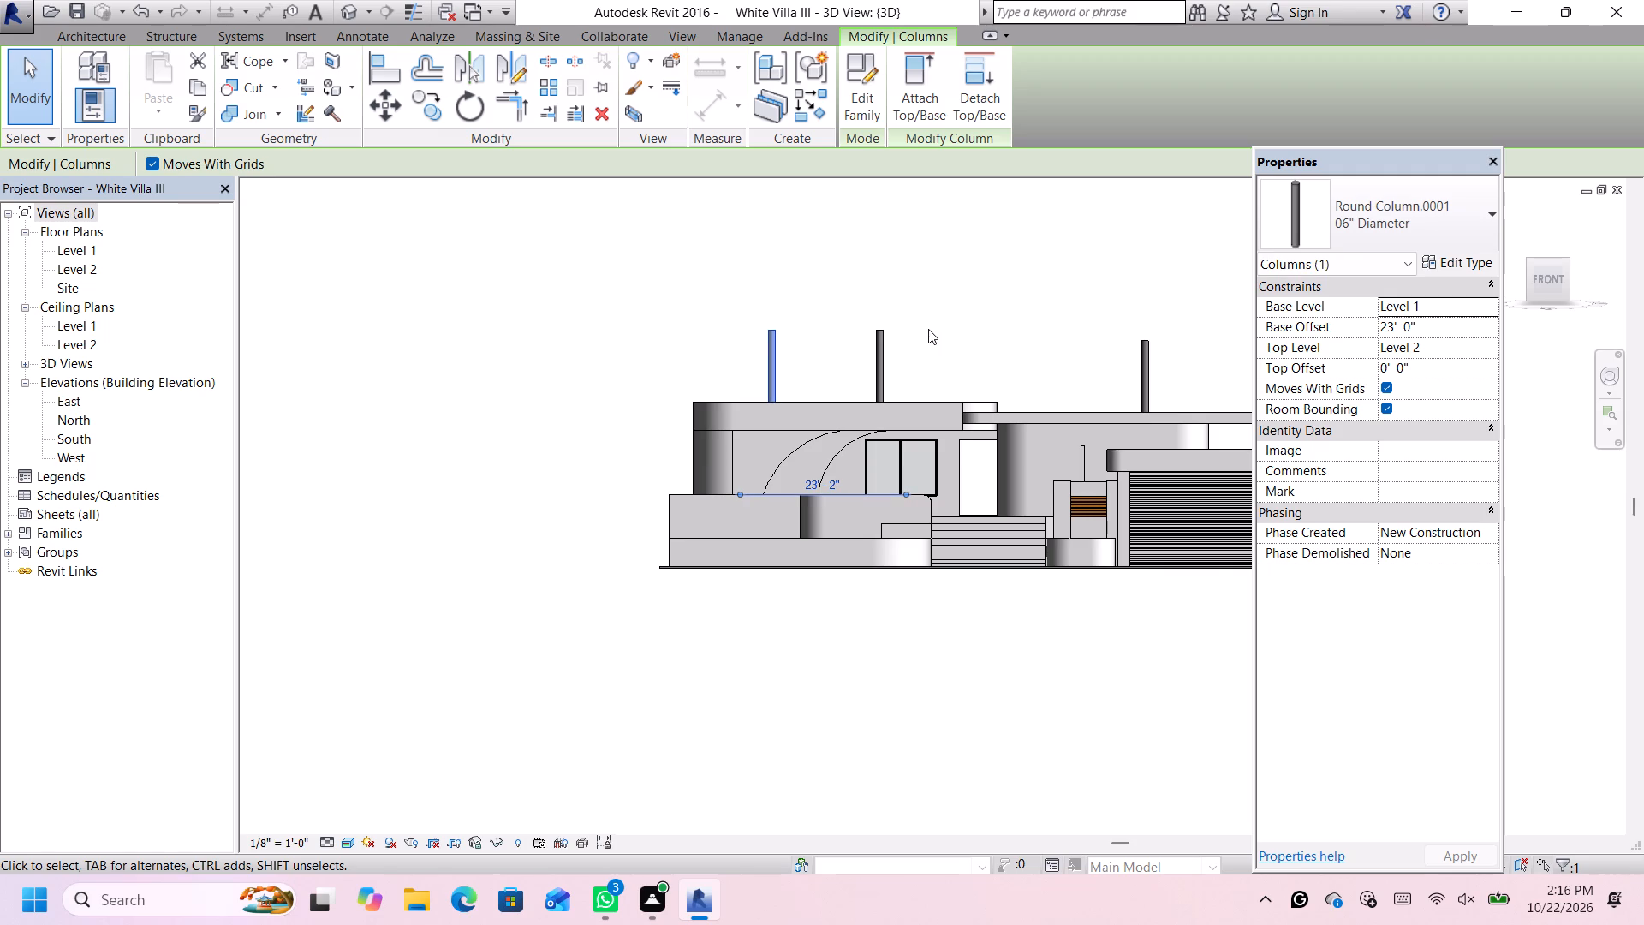
scroll(793, 352, "up", 7)
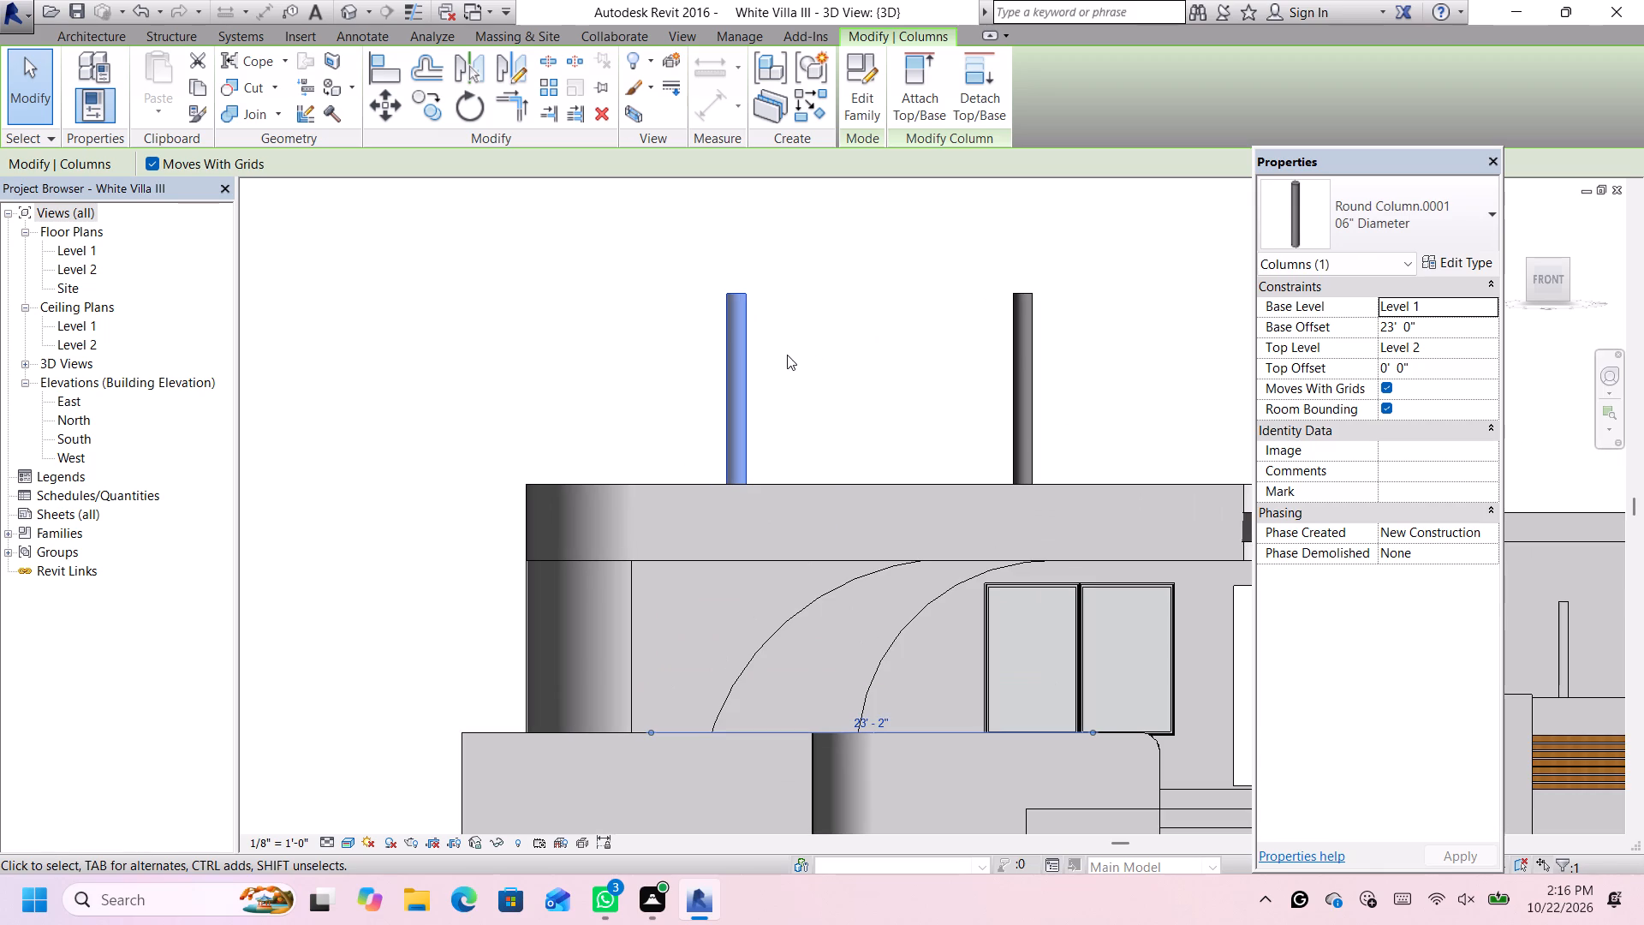
scroll(727, 345, "down", 2)
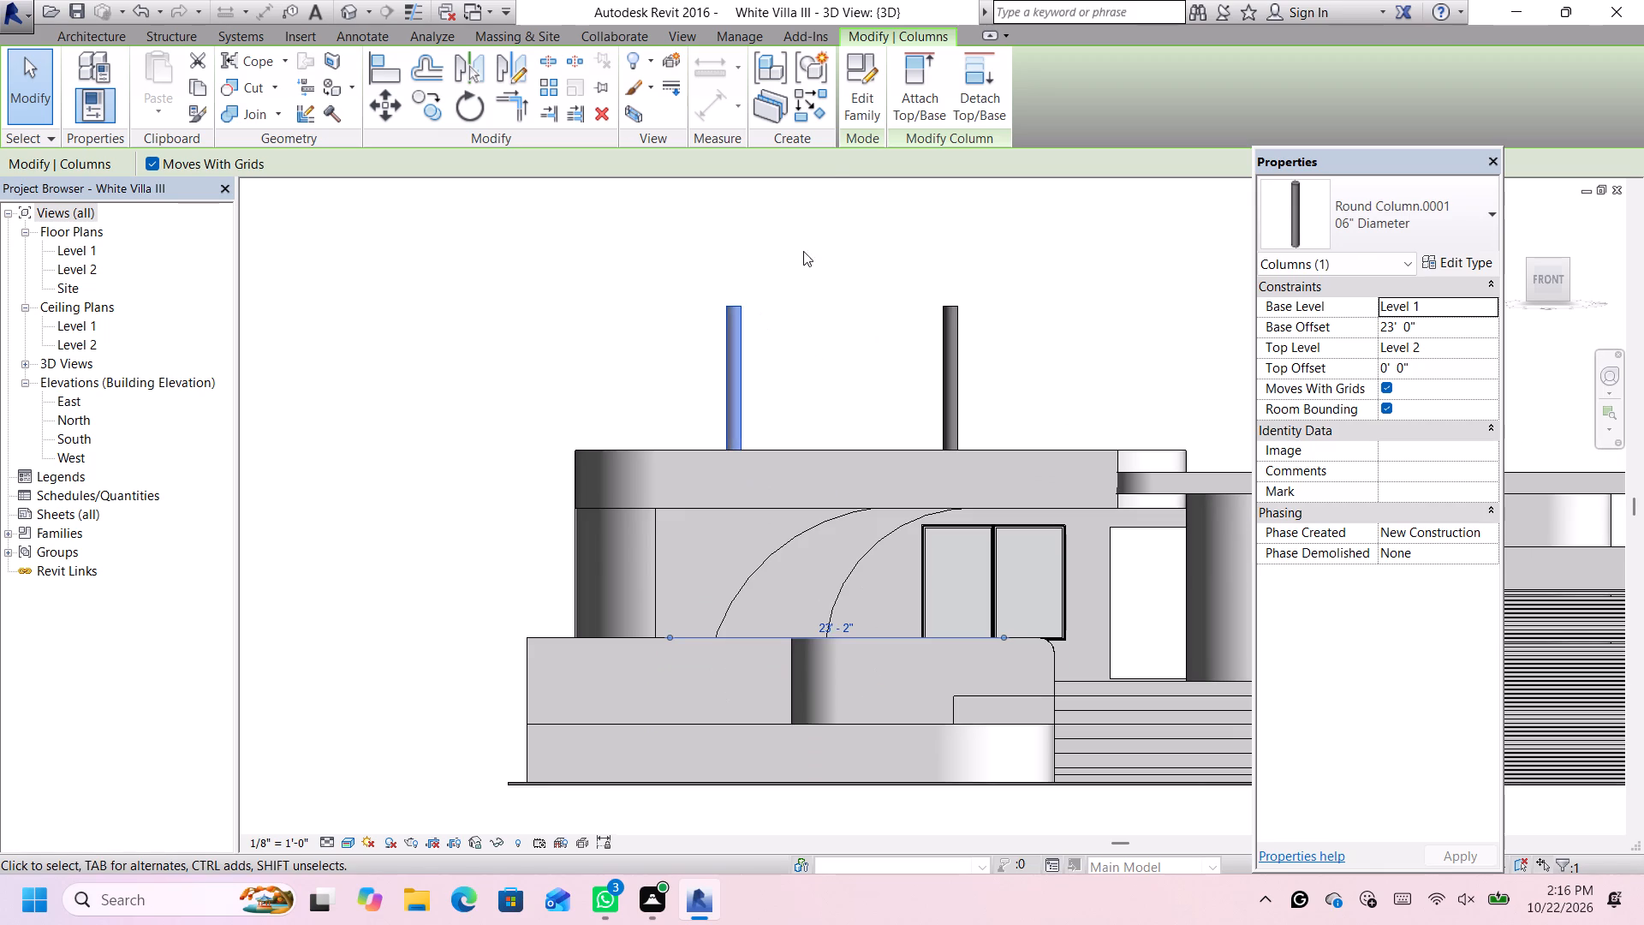
Open the Round Column.0001 family for editing, dismiss the Autodesk licence notification, and delete the existing cylinder extrusion.
left_click(863, 102)
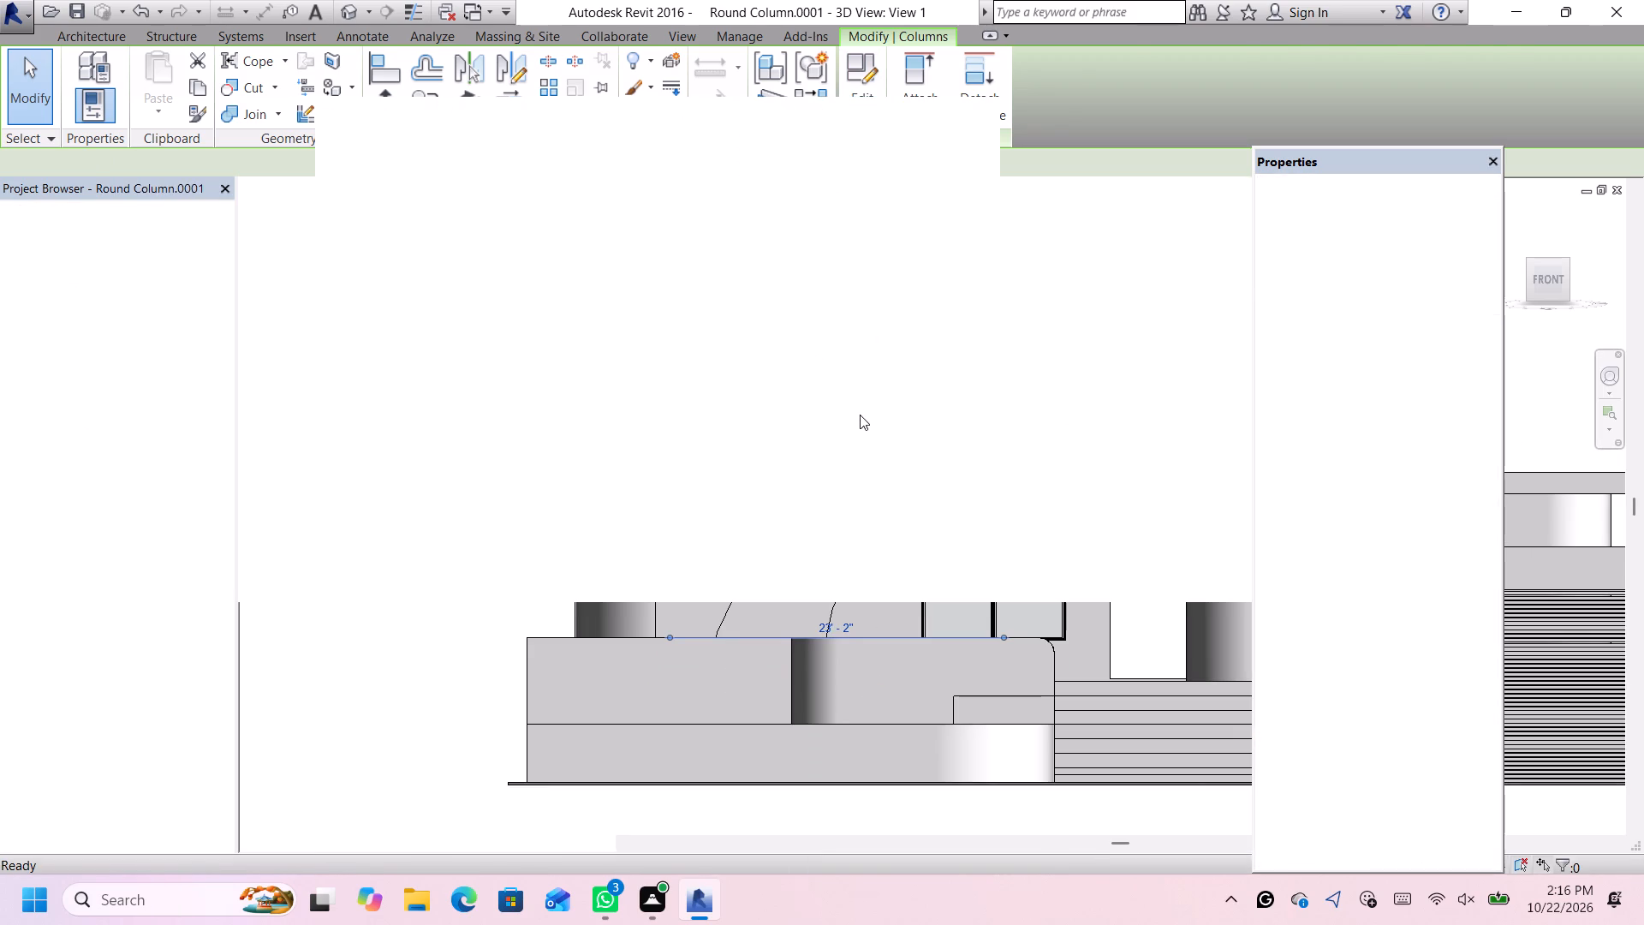
scroll(876, 516, "up", 1)
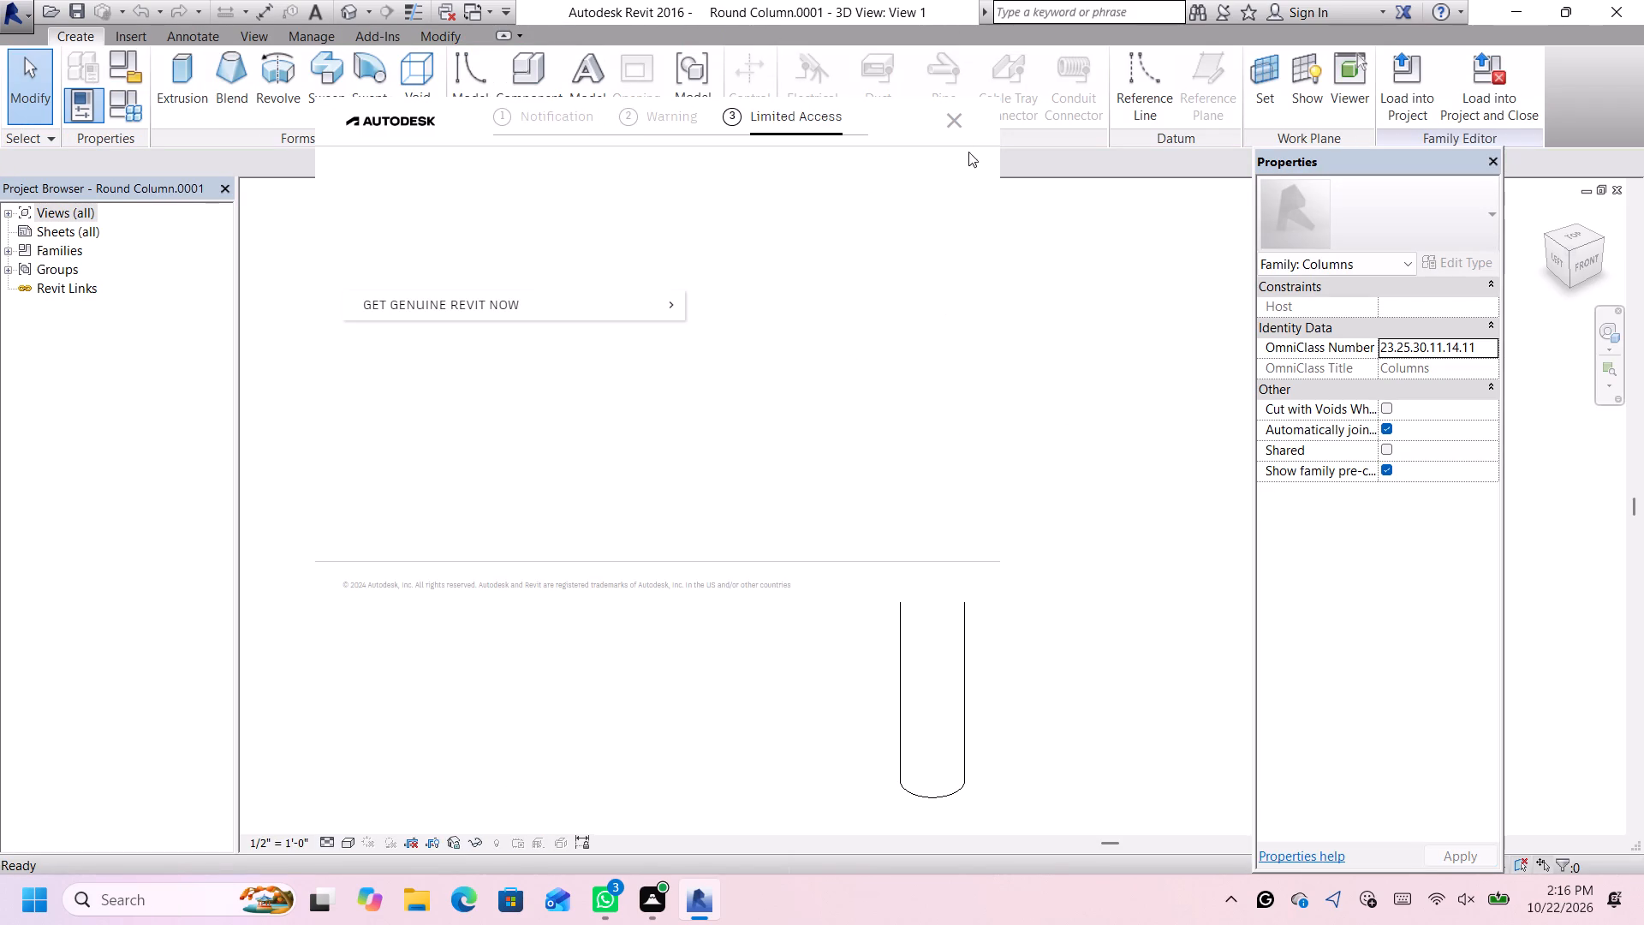
left_click(950, 121)
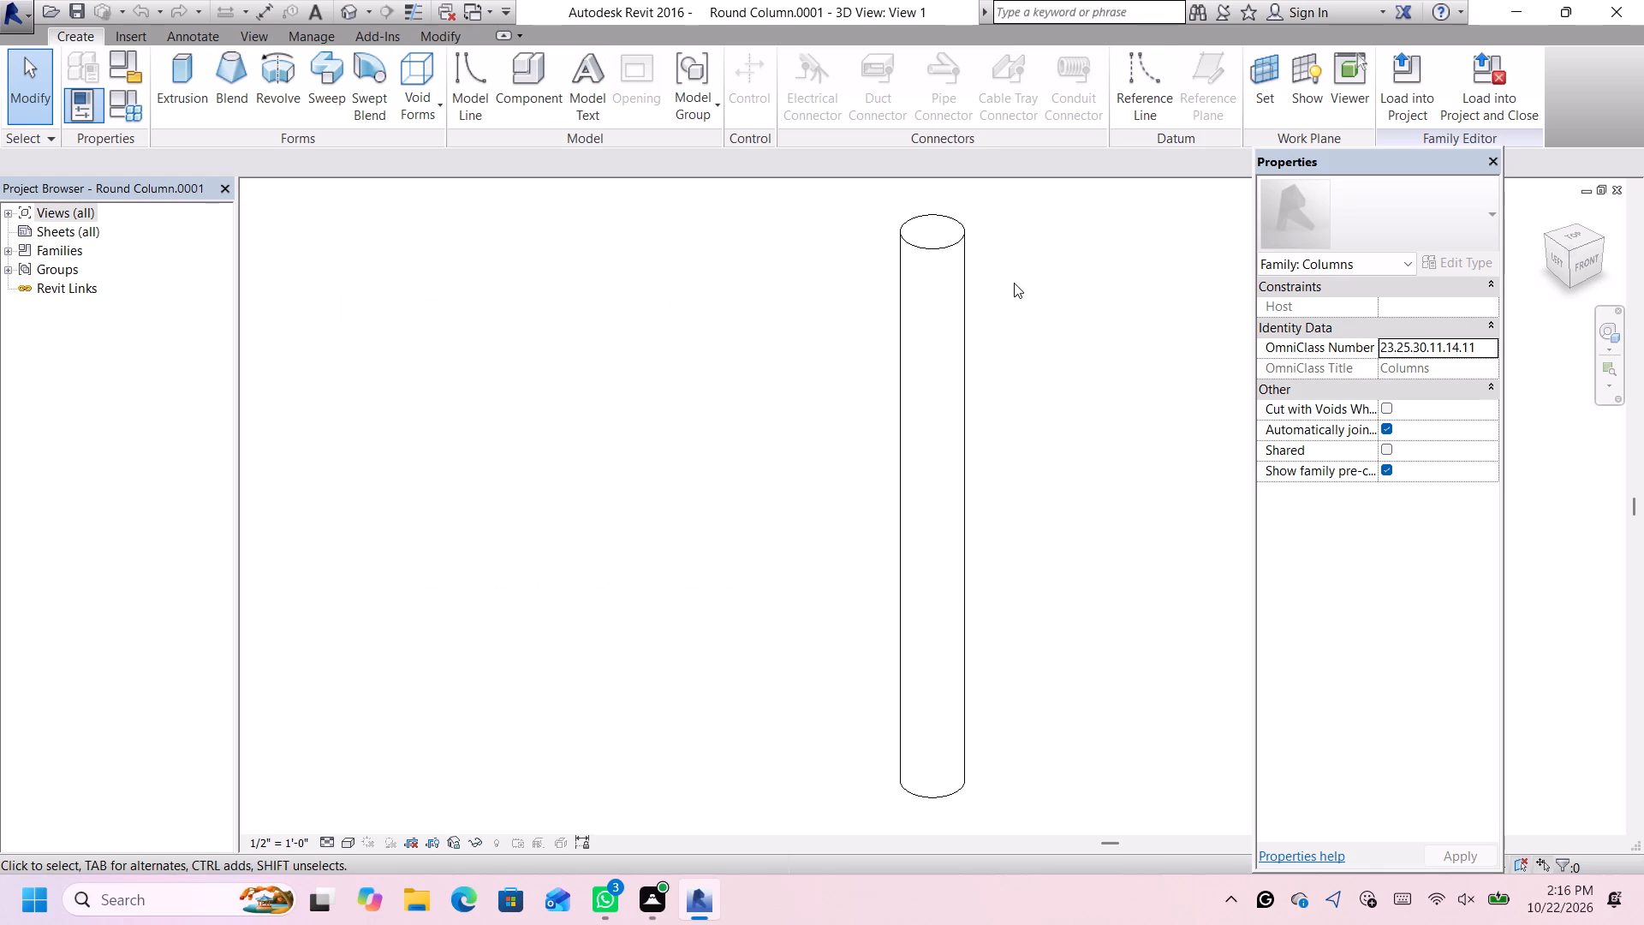
left_click_drag(1007, 277, 935, 322)
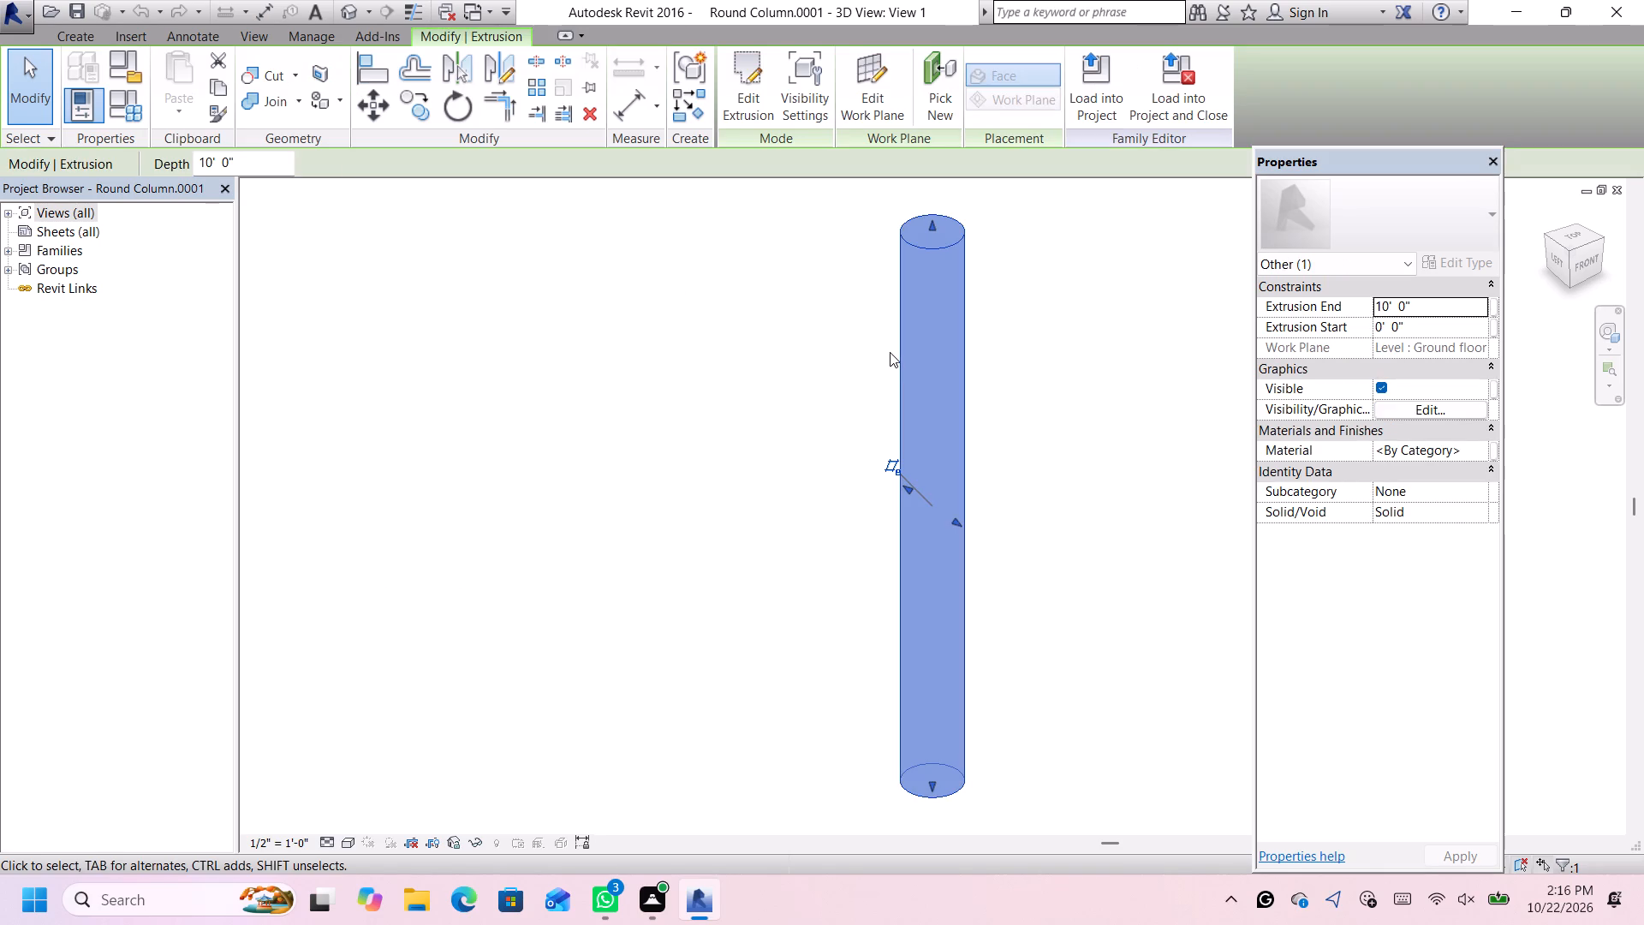
key("Delete")
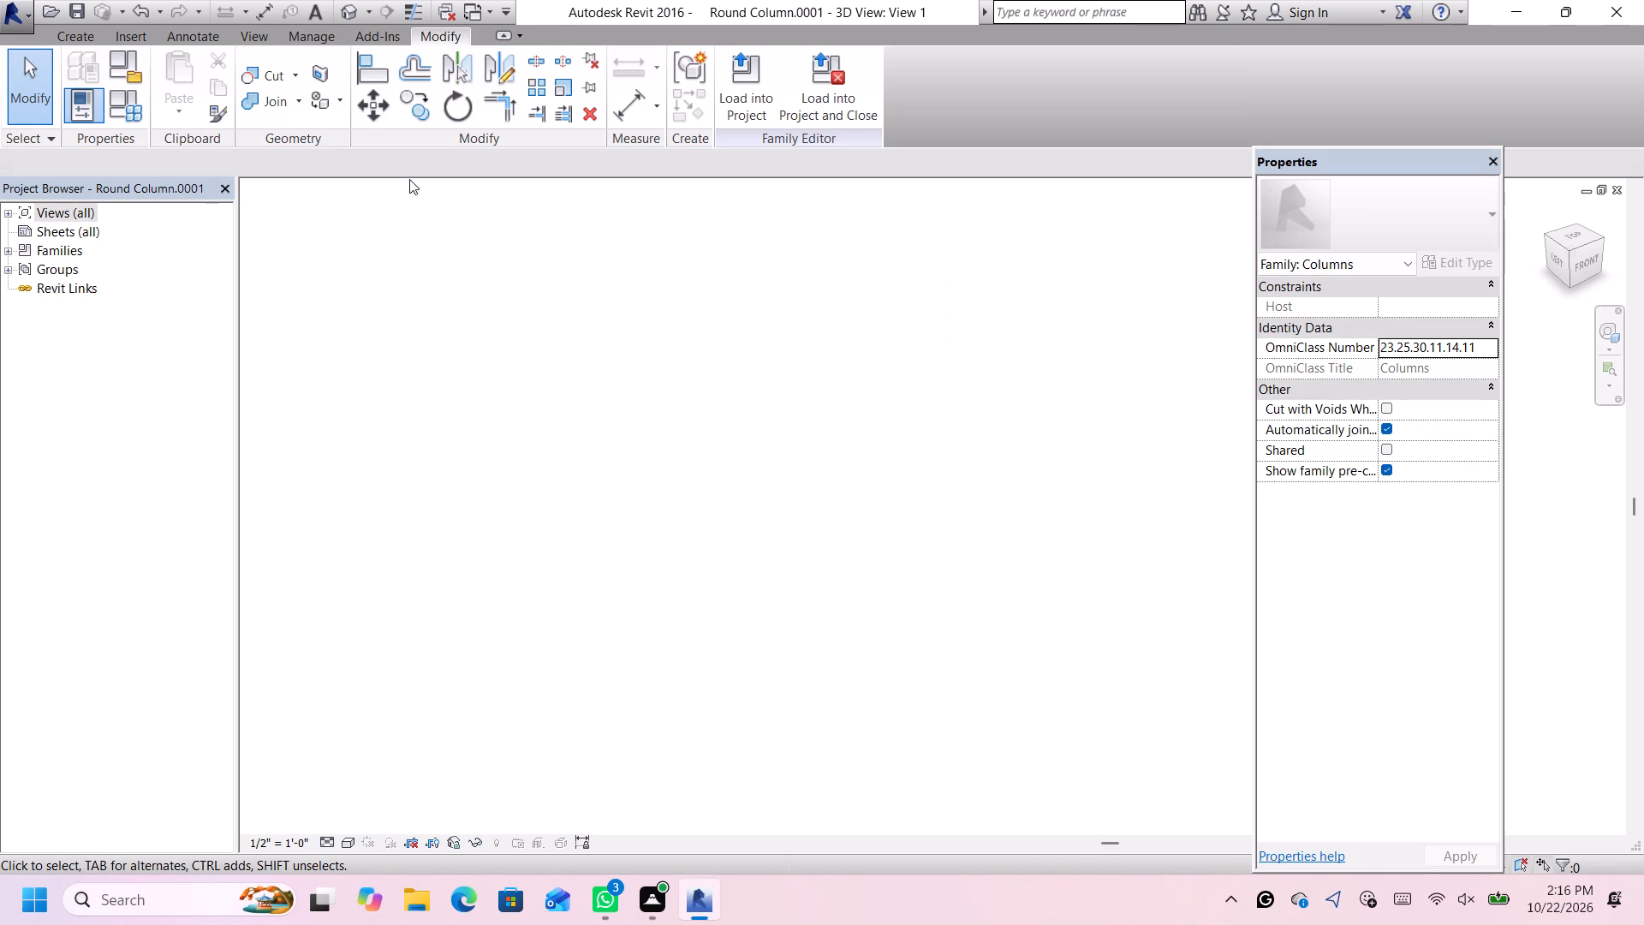
Create a new solid extrusion in the column family from a circle with a radius of about 8".
left_click(78, 27)
left_click(190, 81)
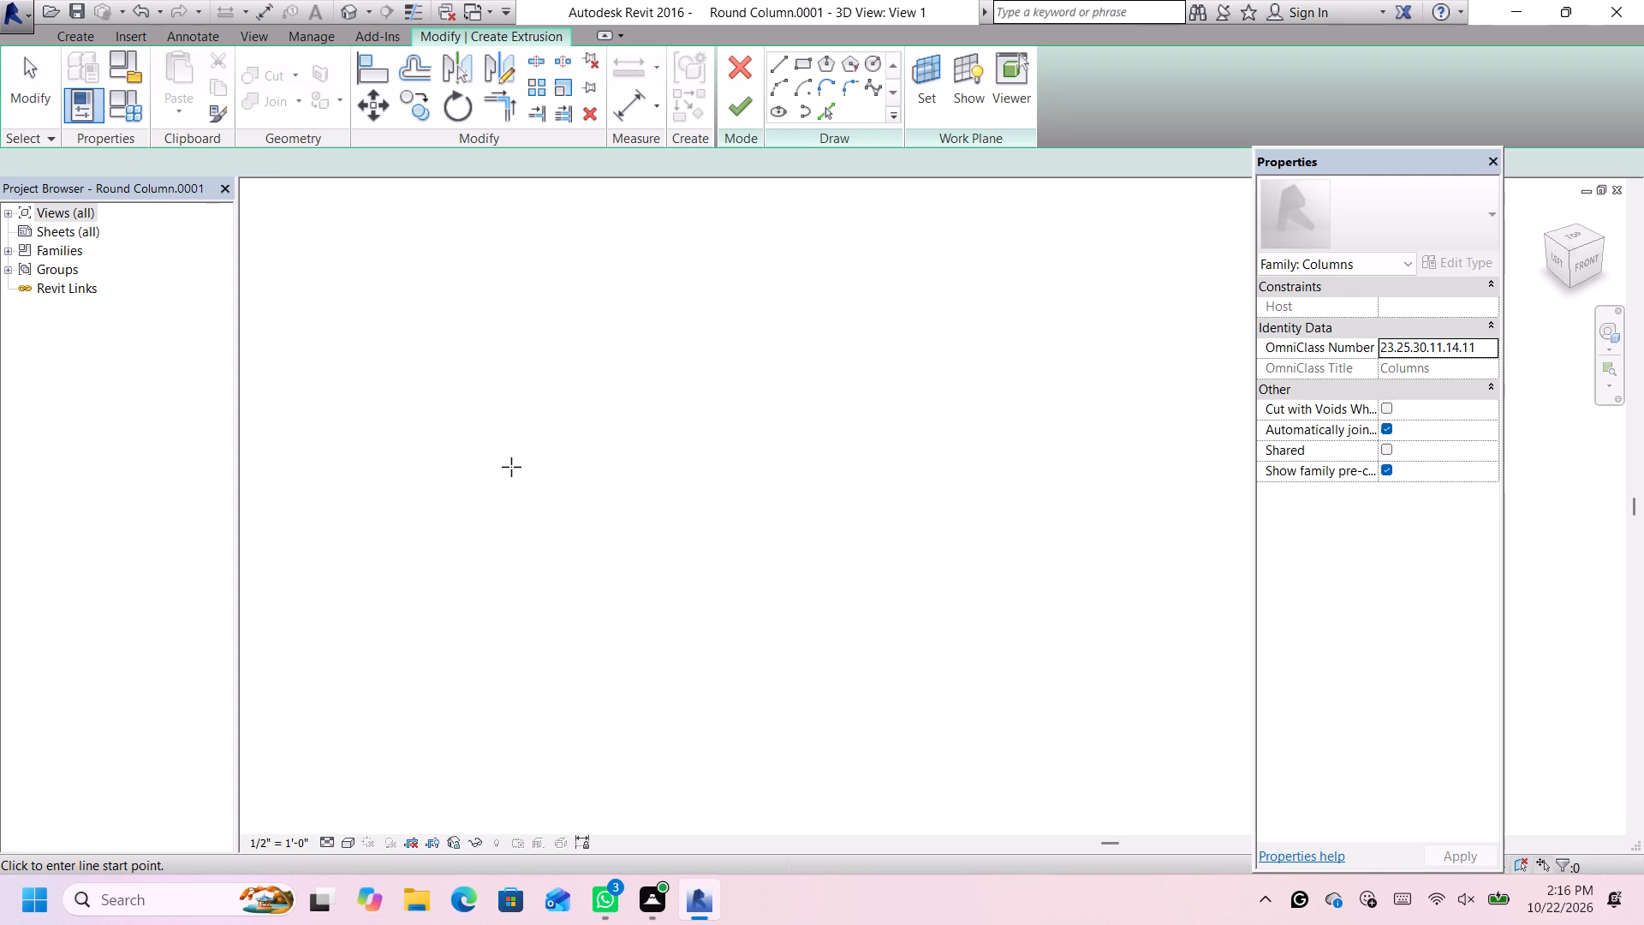
left_click(868, 61)
left_click(825, 576)
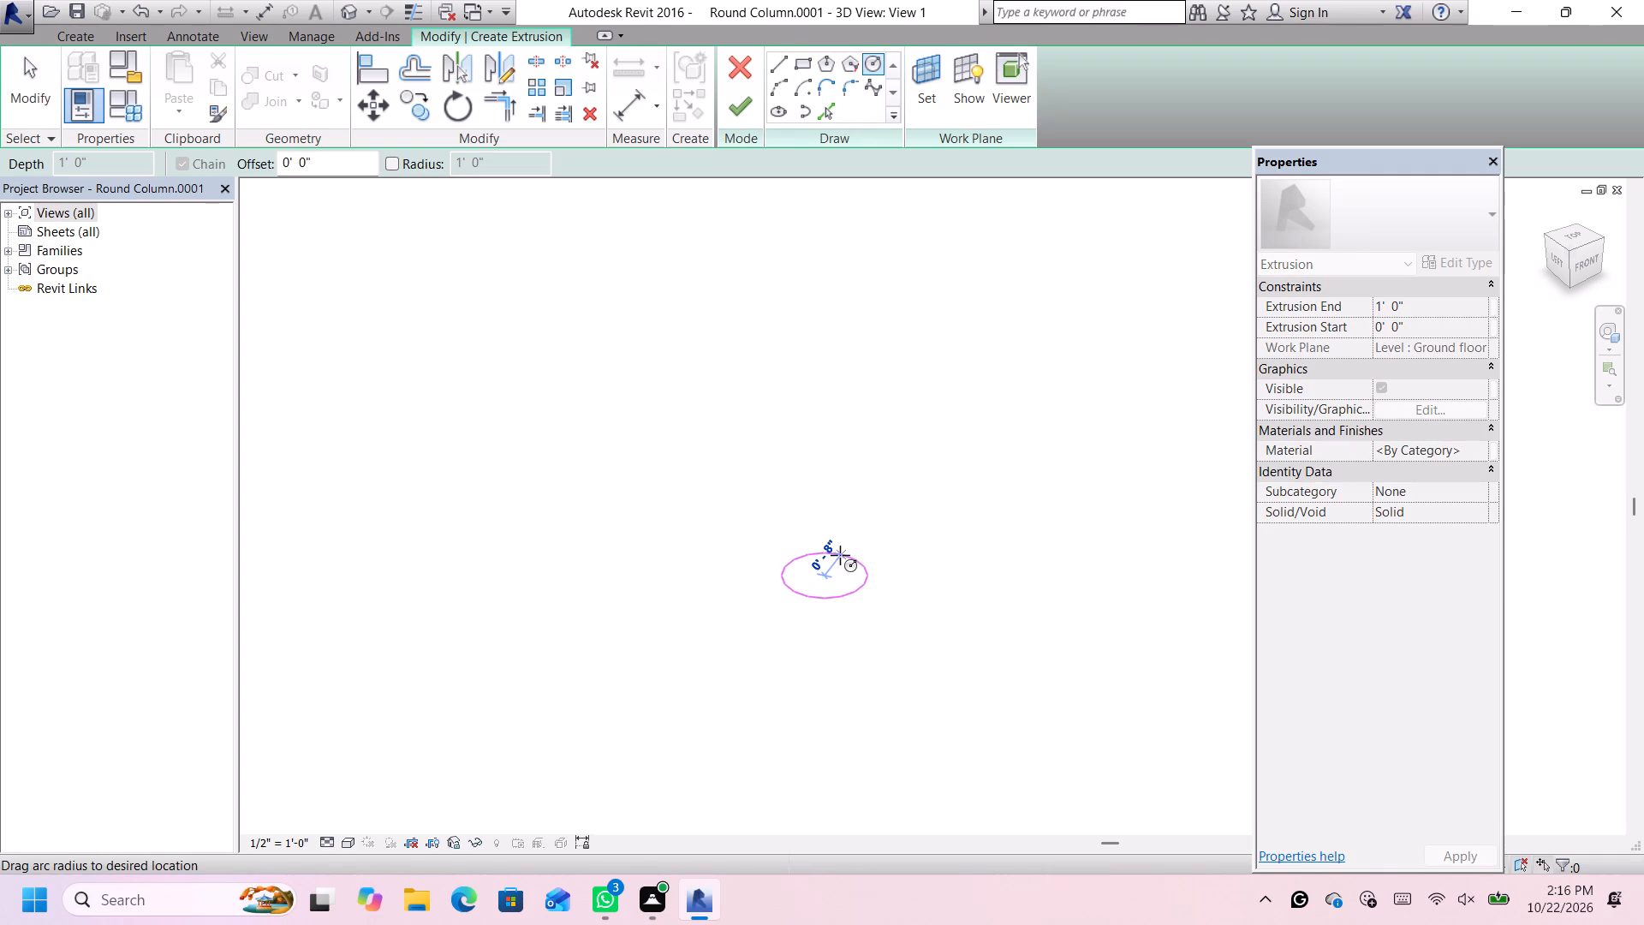
left_click(840, 556)
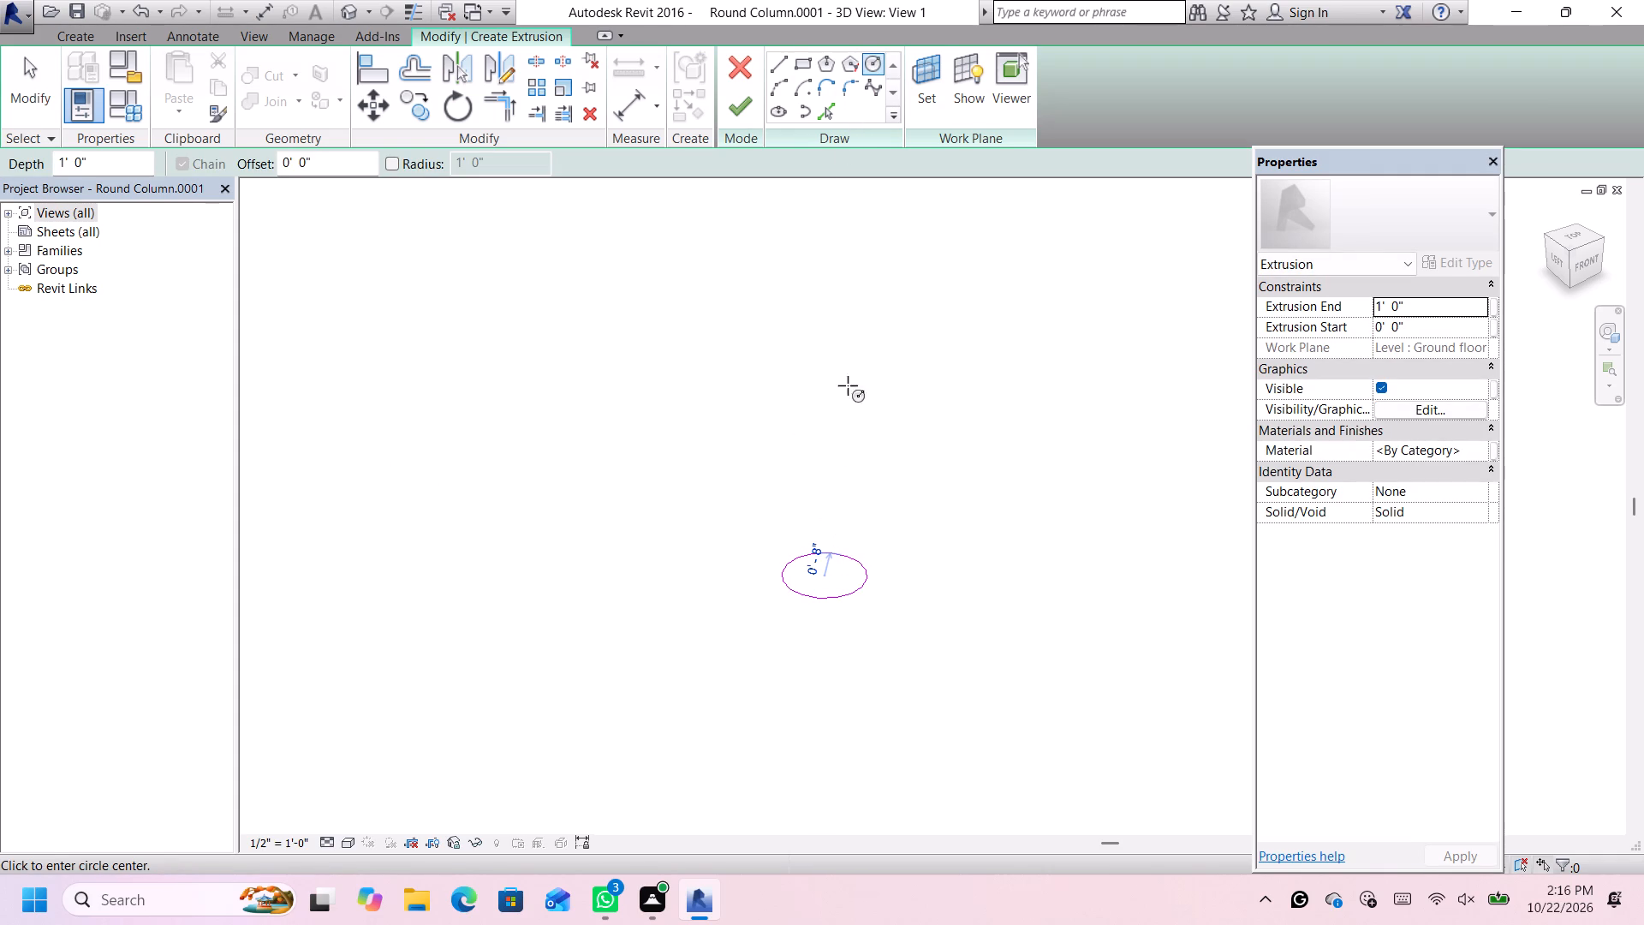
left_click(744, 105)
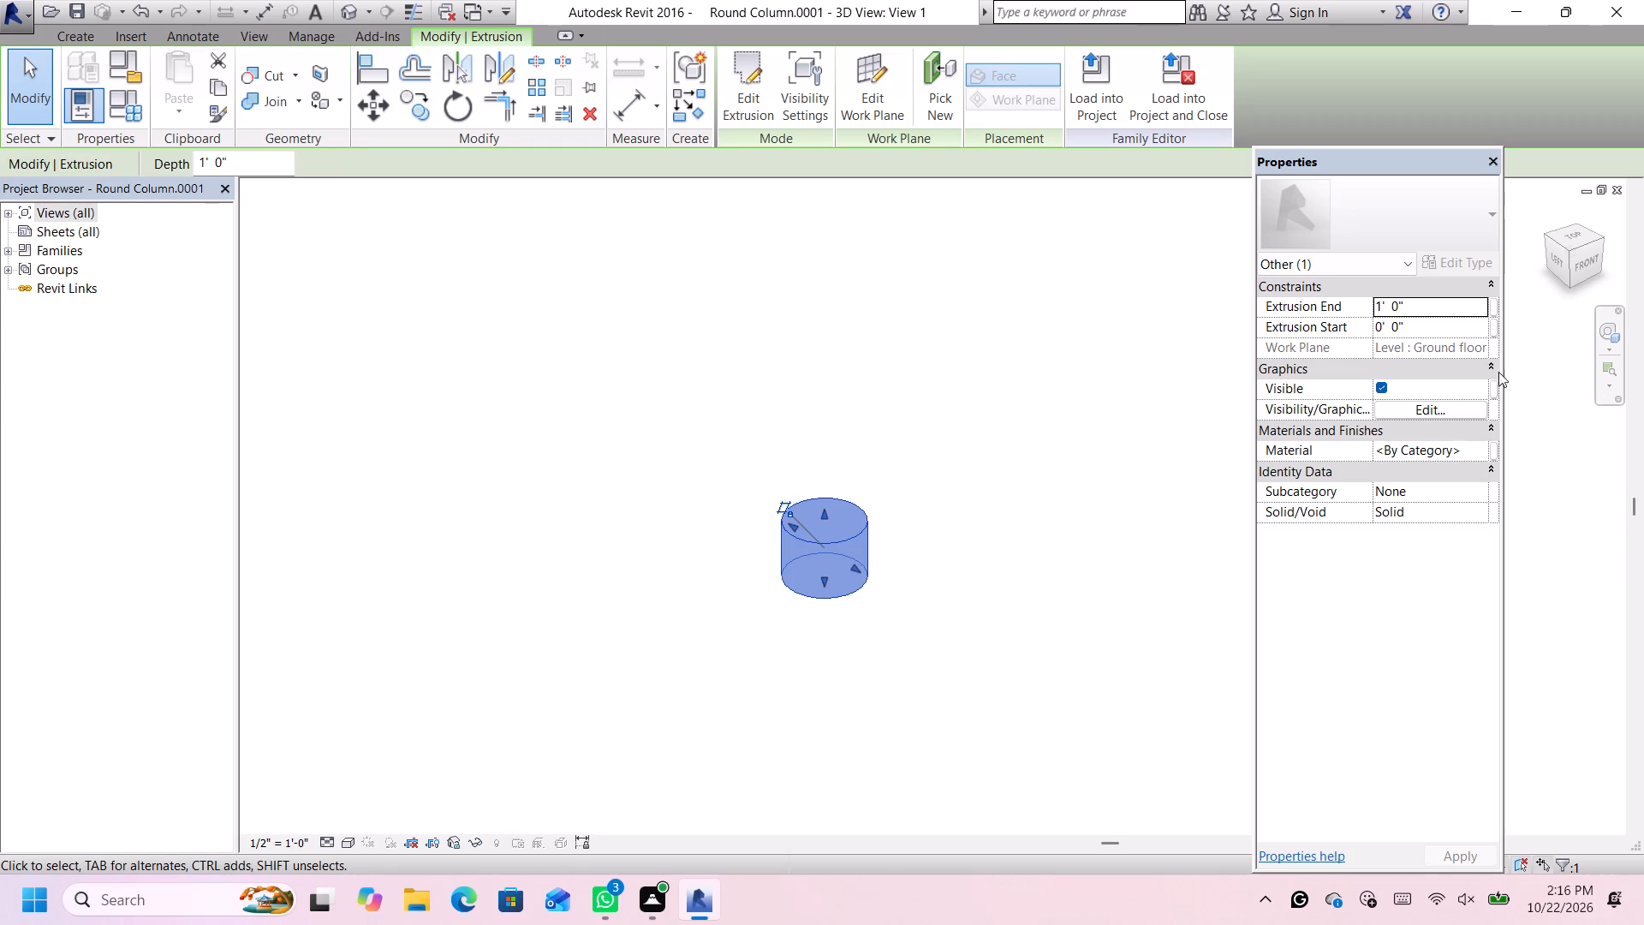
Set the new cylinder's extrusion end to 10' 0".
left_click(1450, 307)
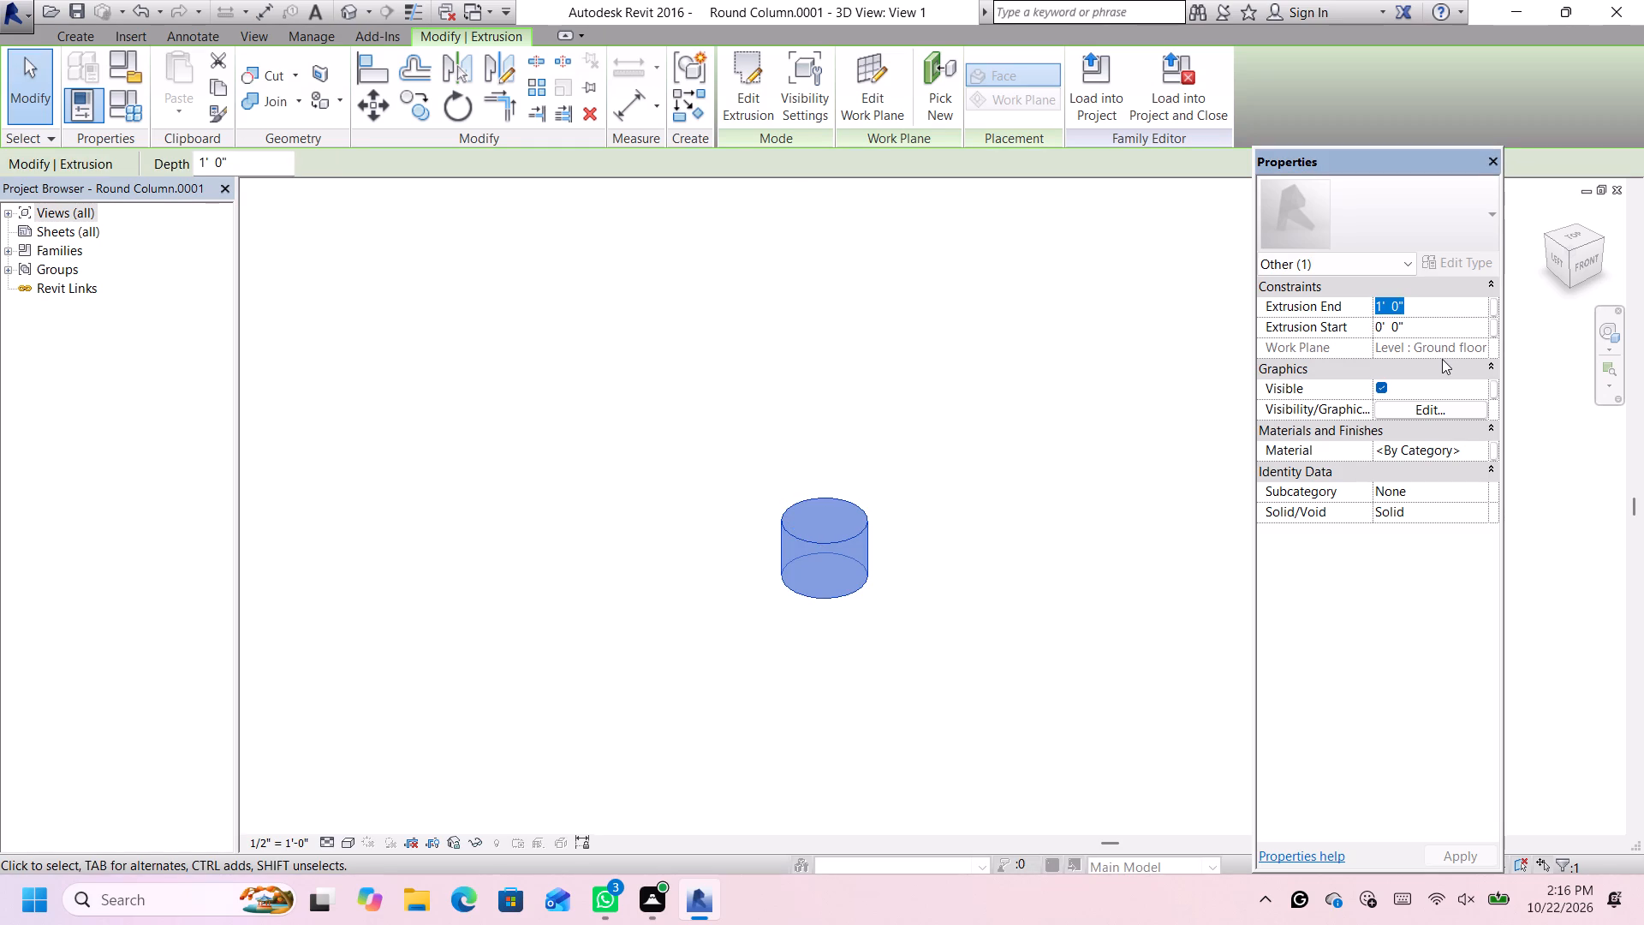
key("BackSpace")
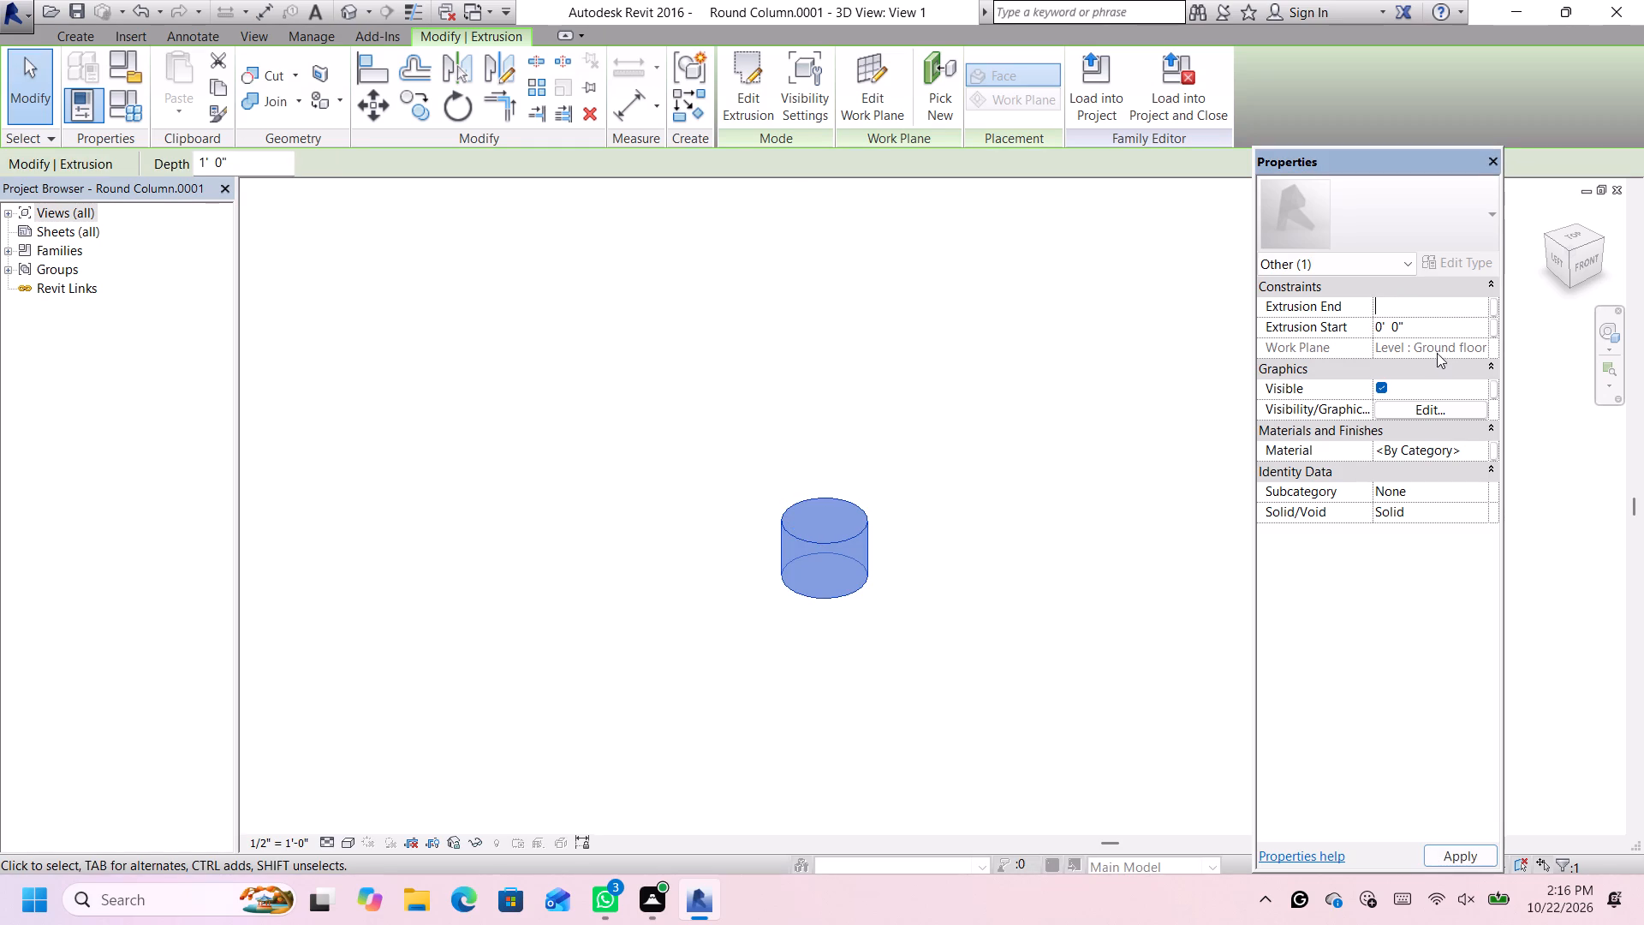
key("1")
type("0'")
key("Return")
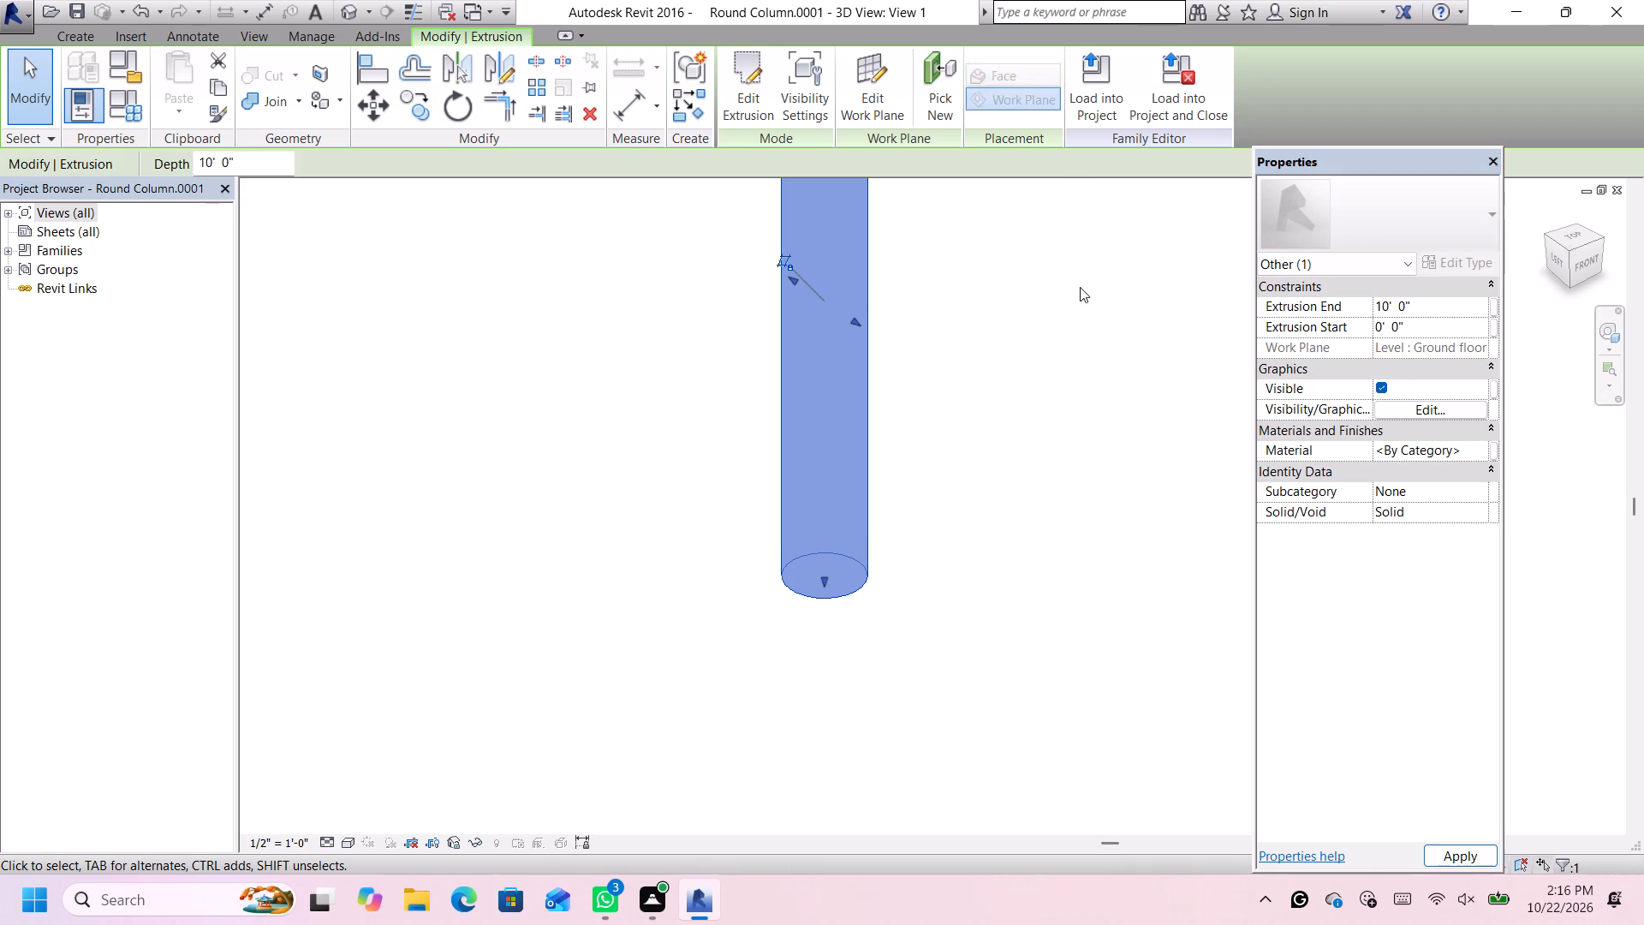
Load the edited column family into White Villa III.rvt, overwriting the existing version.
scroll(962, 413, "down", 7)
scroll(1092, 63, "up", 1)
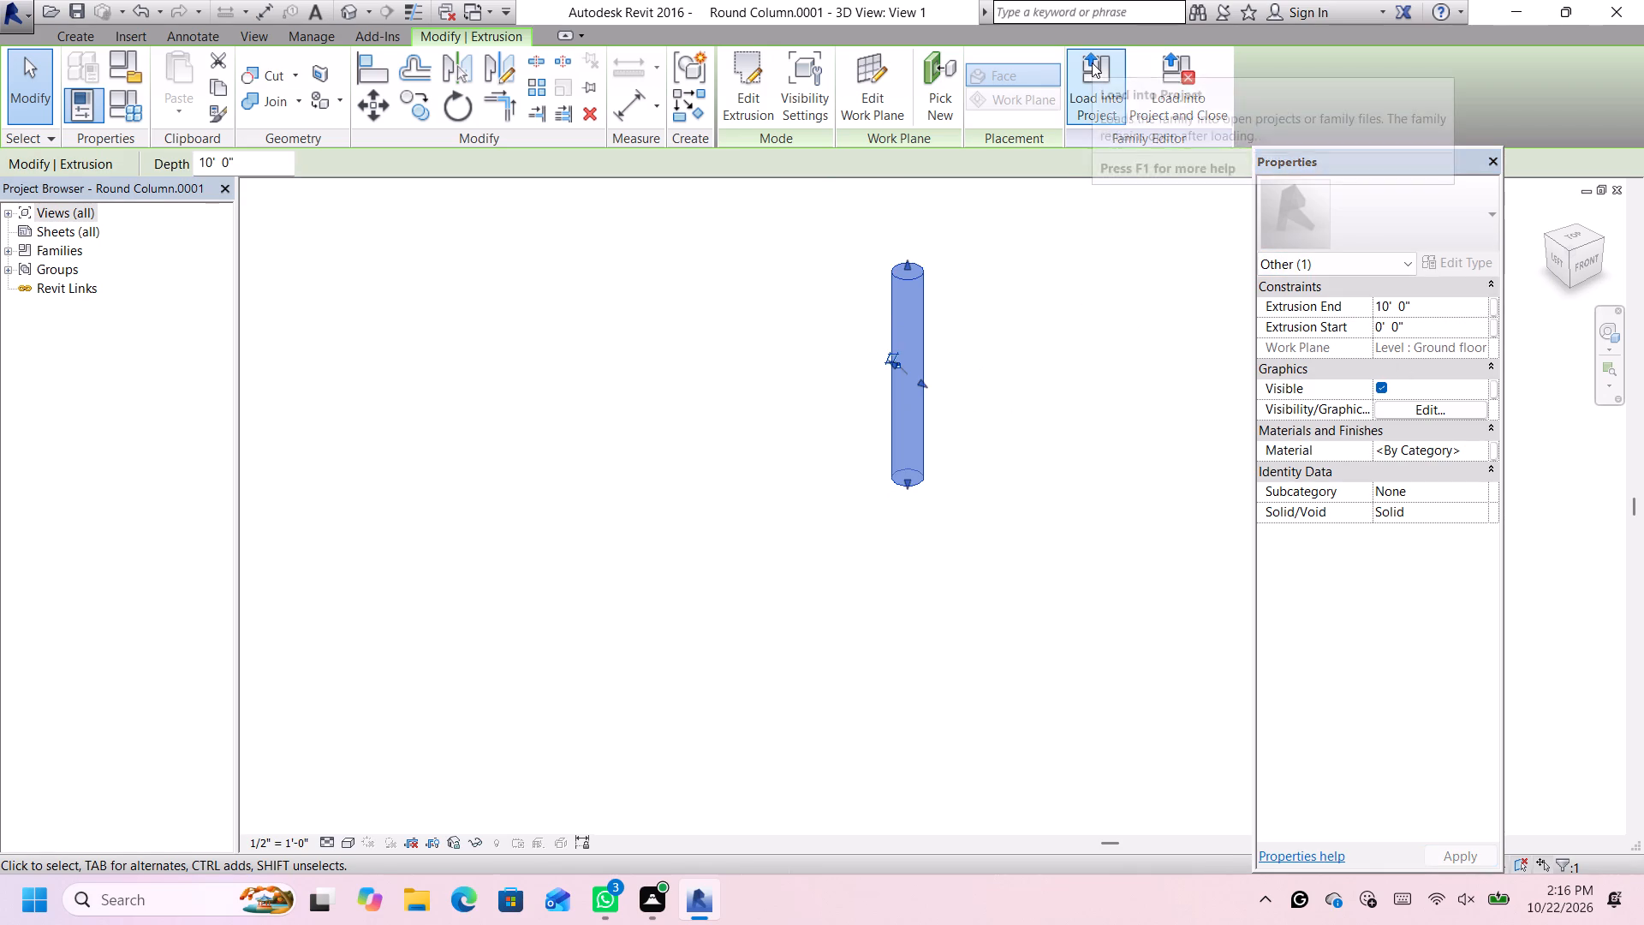
left_click(1092, 63)
left_click(753, 605)
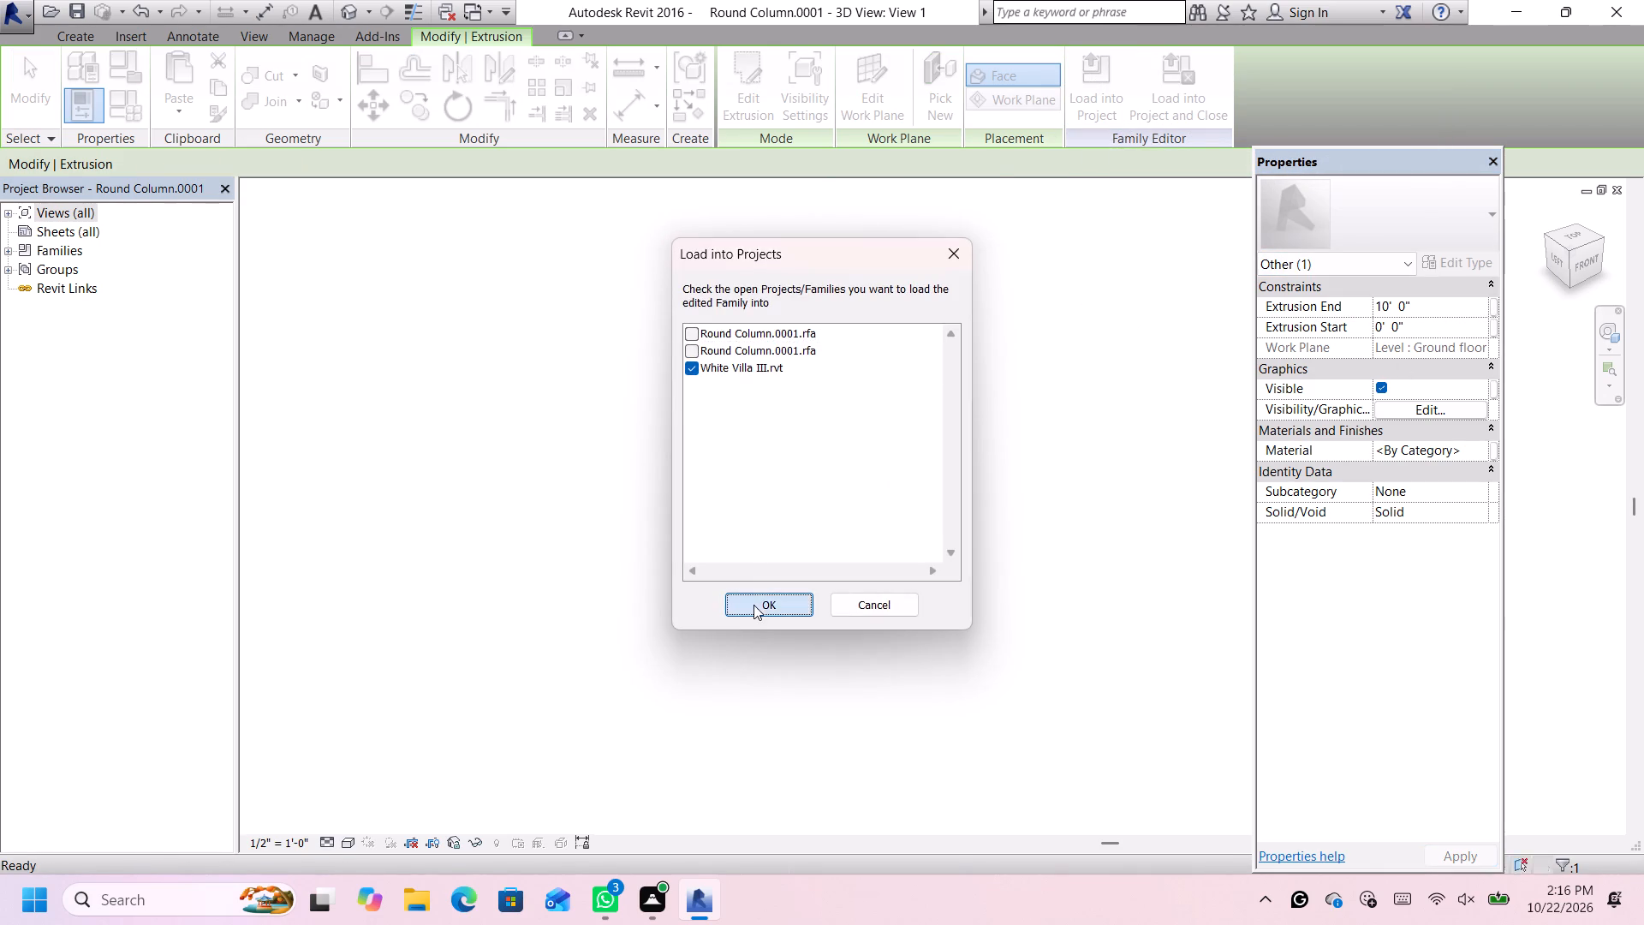
left_click(932, 402)
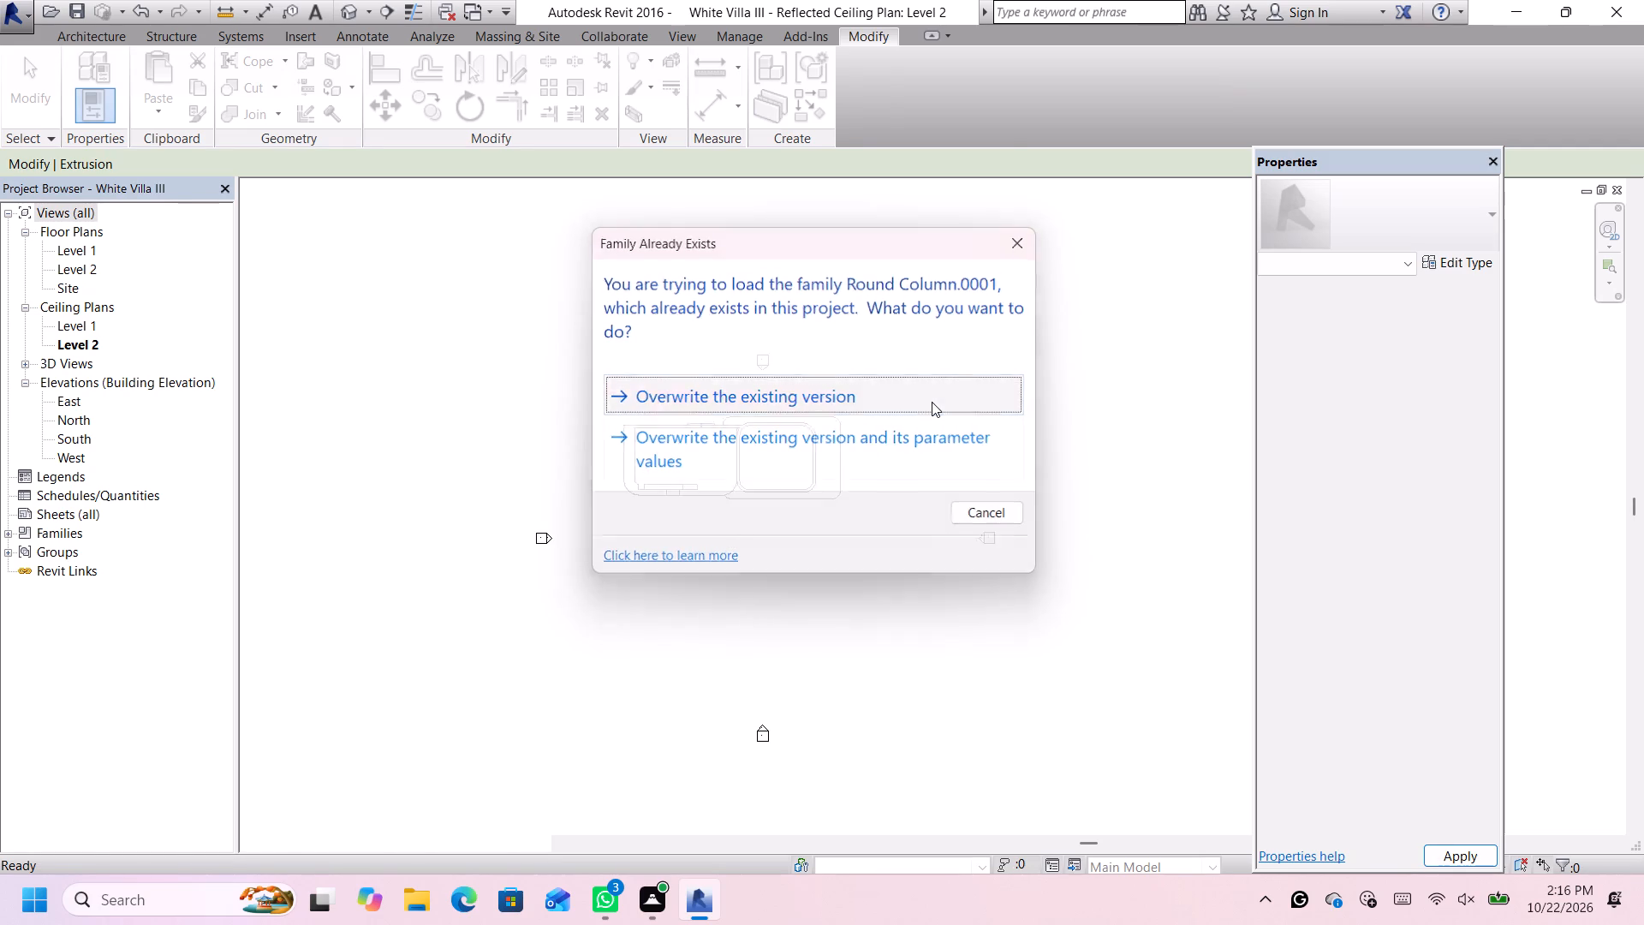
Return to the villa's 3D view and examine the reloaded round columns on the roof.
scroll(680, 484, "up", 4)
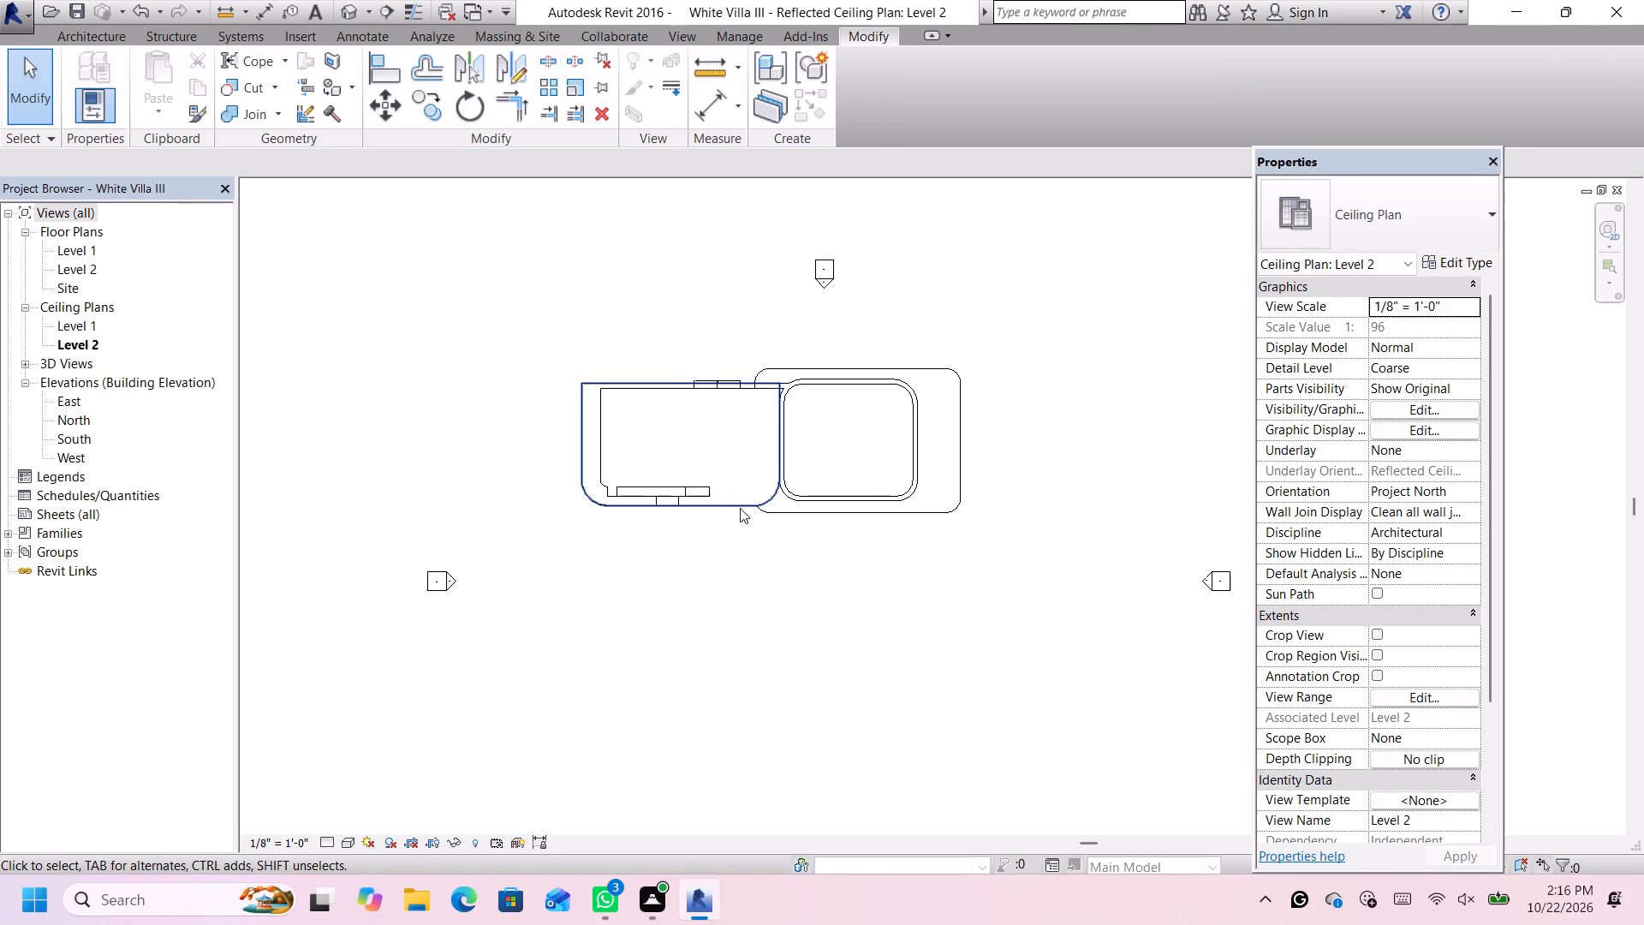
left_click(348, 9)
scroll(812, 278, "down", 7)
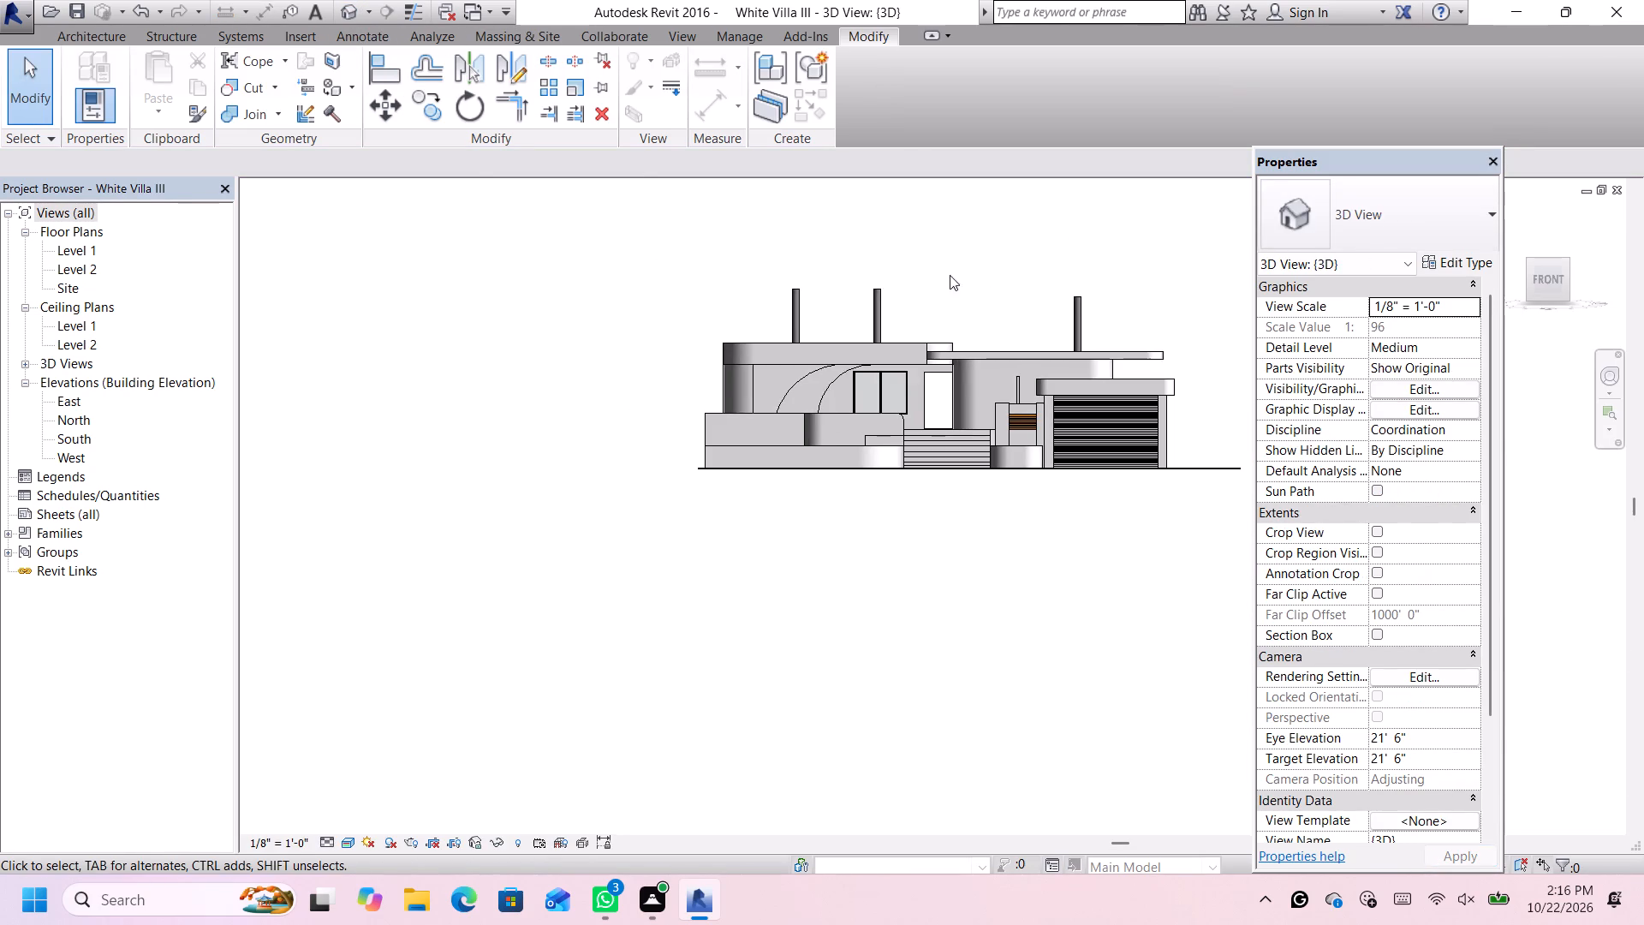
scroll(966, 273, "up", 7)
scroll(1147, 341, "down", 4)
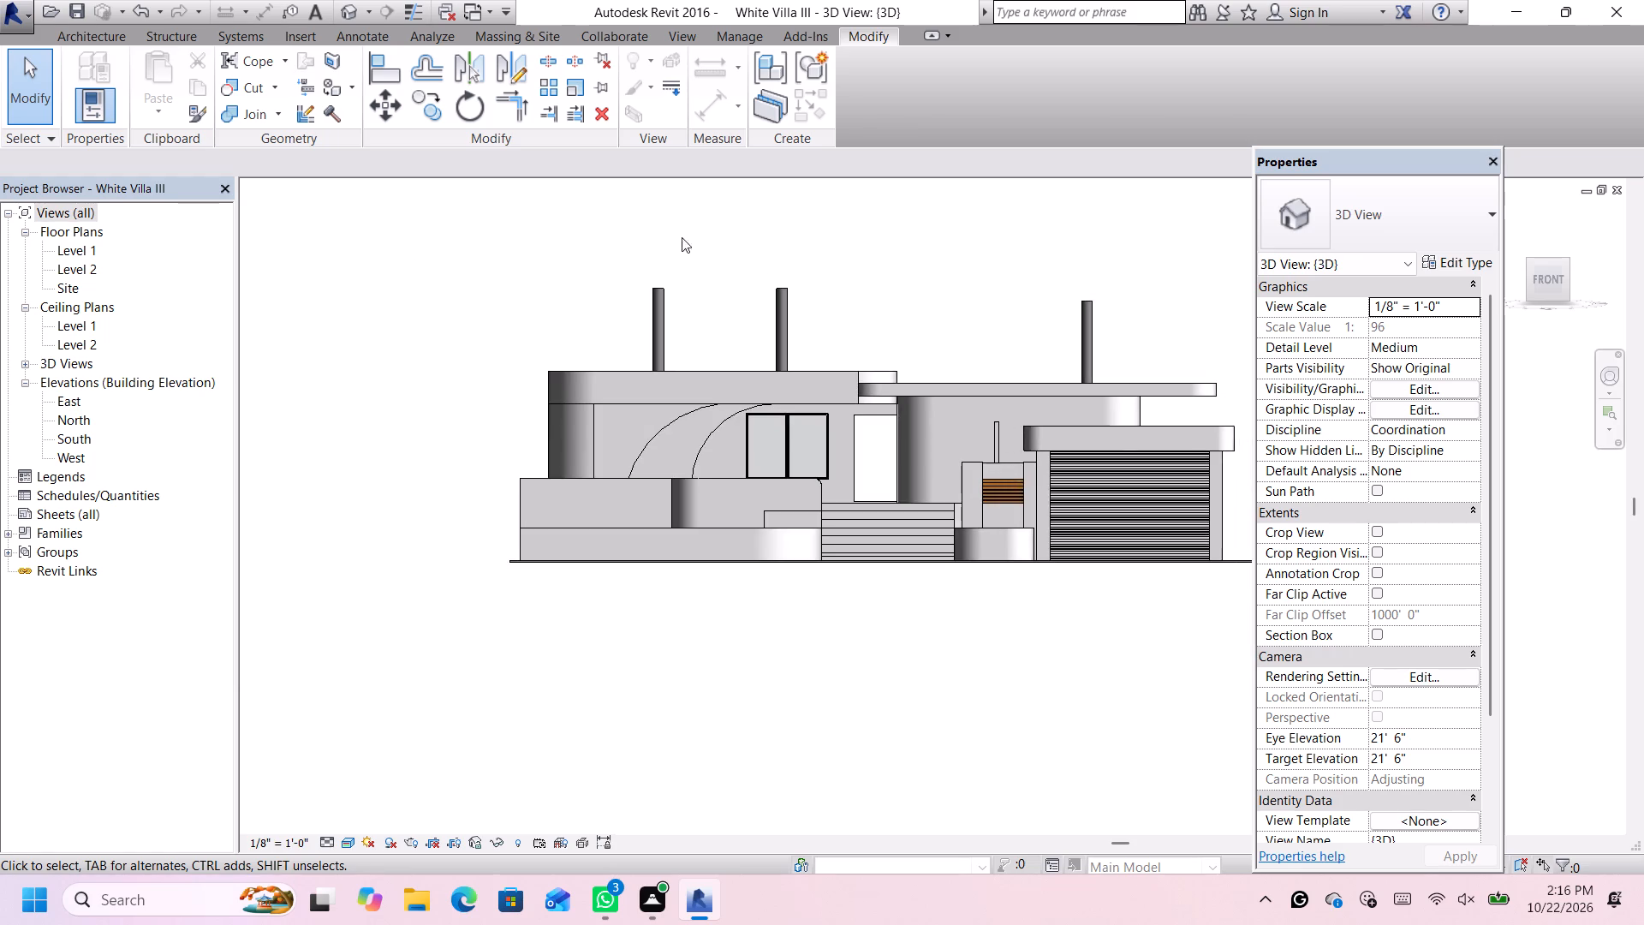
scroll(667, 236, "up", 4)
scroll(839, 303, "up", 4)
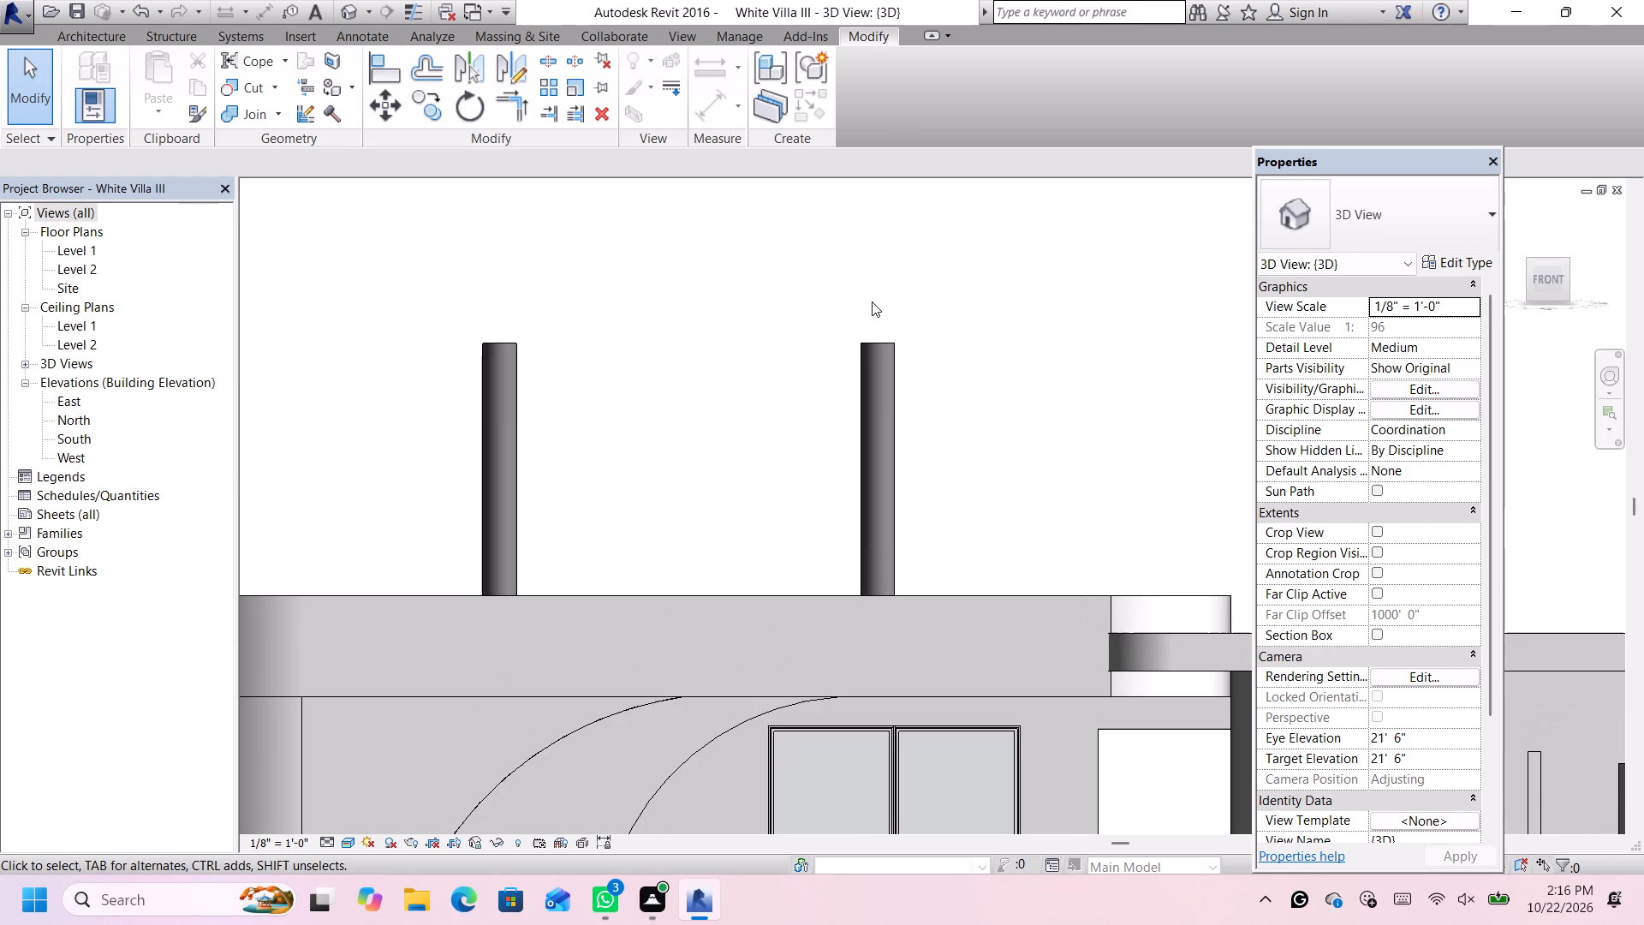
scroll(872, 301, "down", 6)
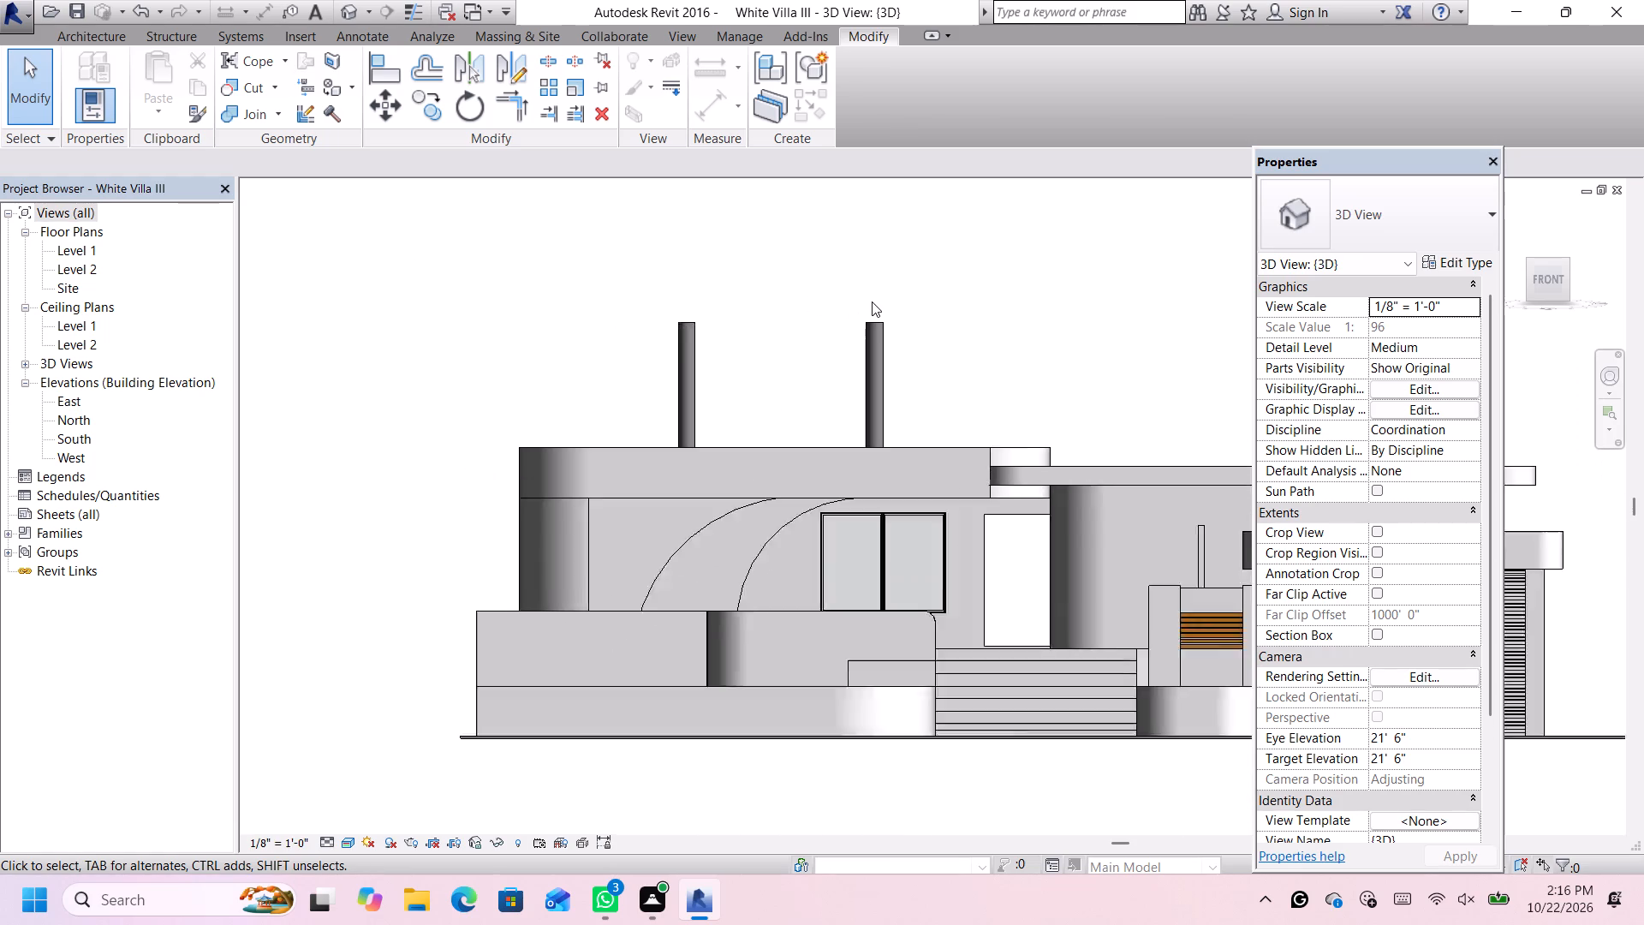
scroll(872, 301, "down", 1)
scroll(873, 302, "up", 2)
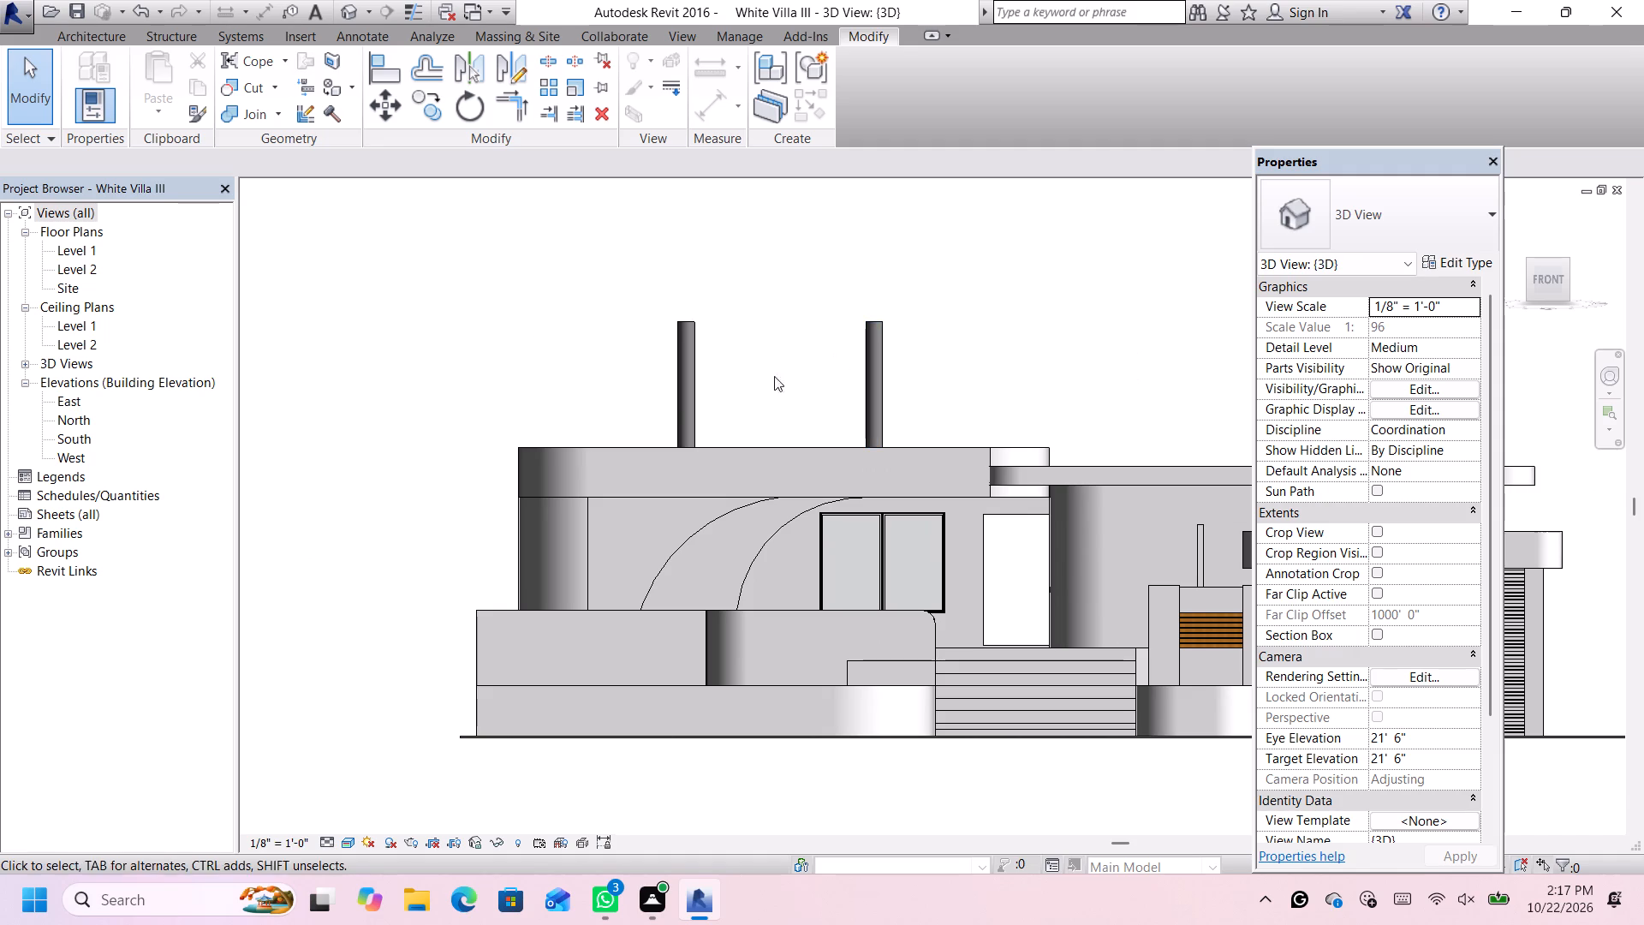
Nudge the roof column farthest from the garage farther outward until its temporary dimension is 27' 4".
left_click(678, 391)
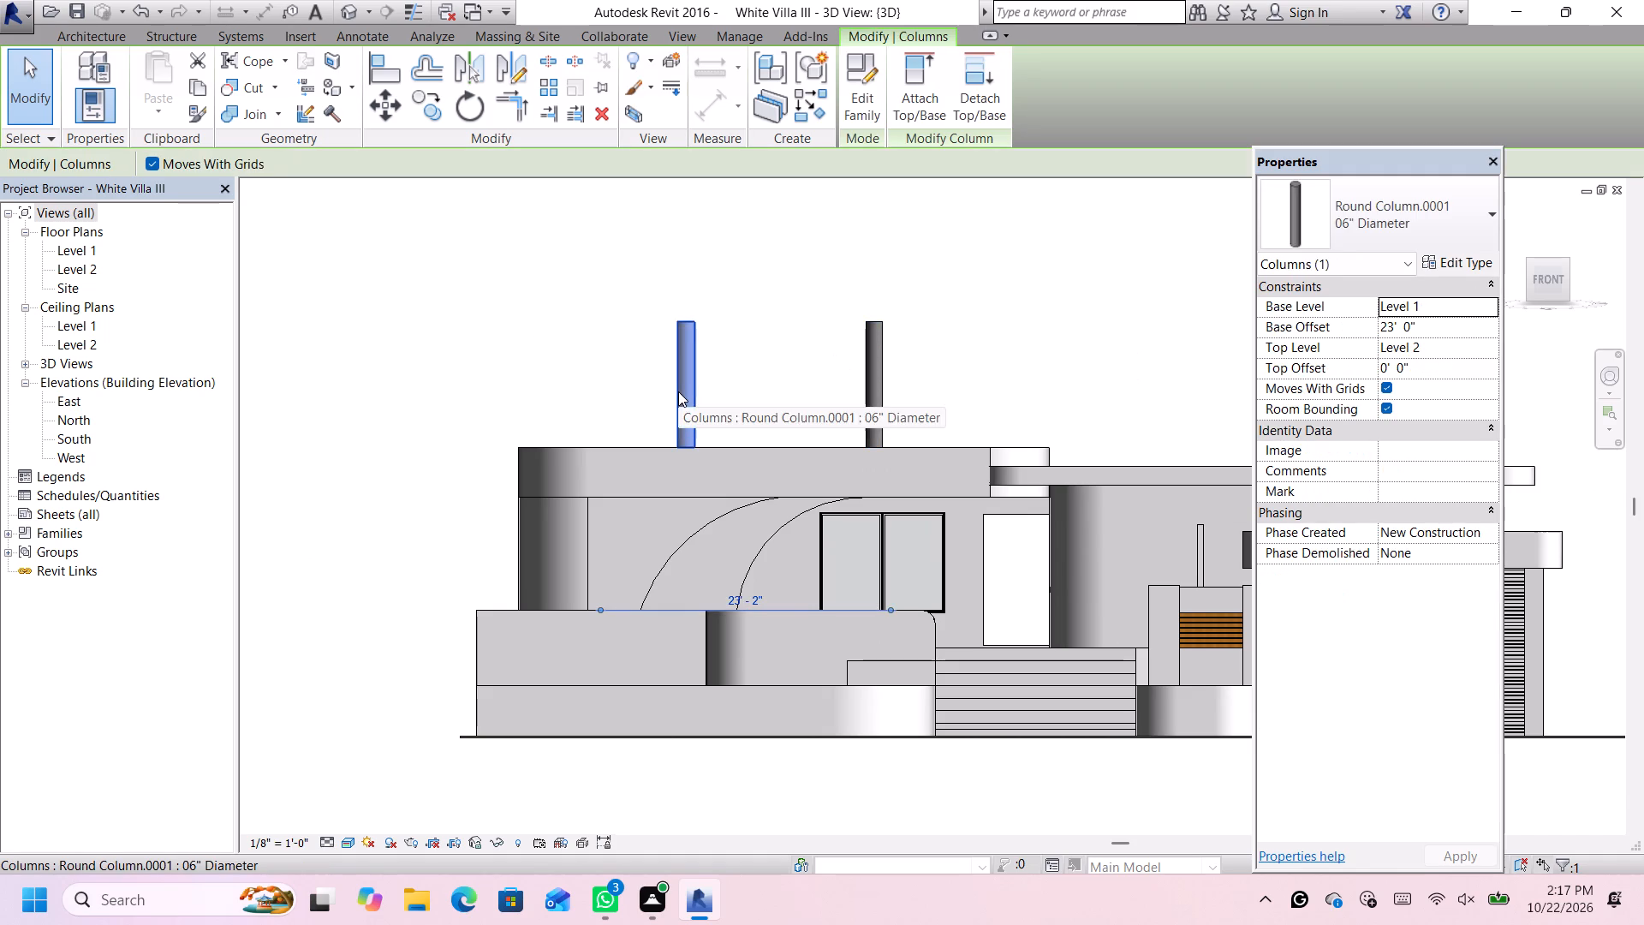
key("Left")
key("Left")
key("Left")
key("Left")
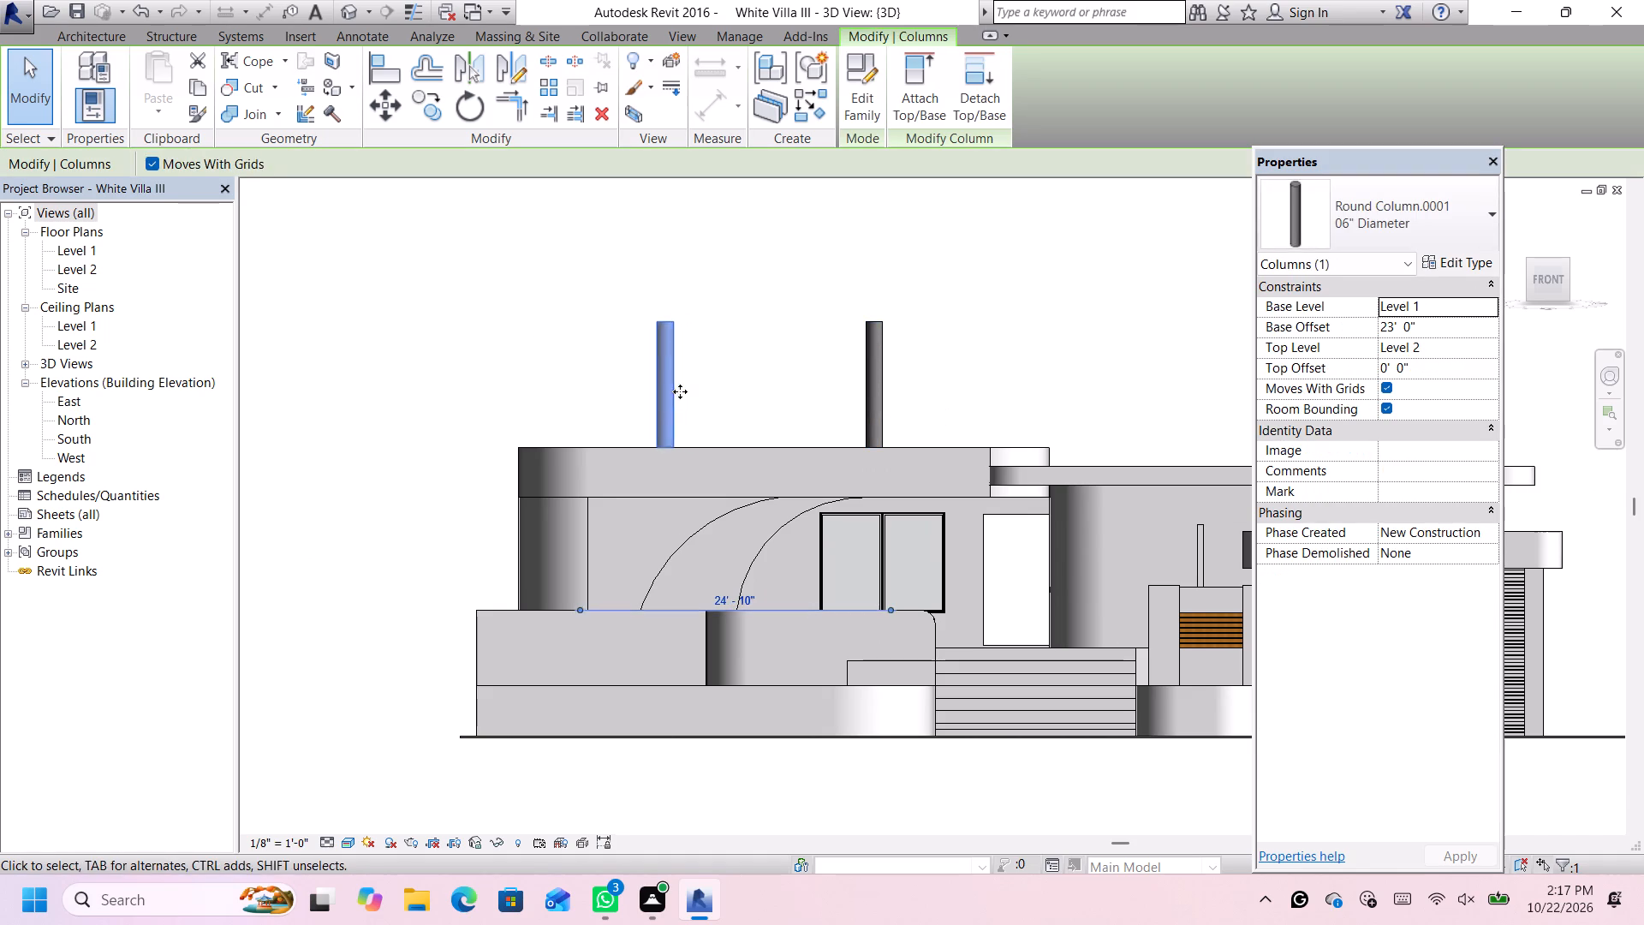
key("Left")
key("Left")
key("Left")
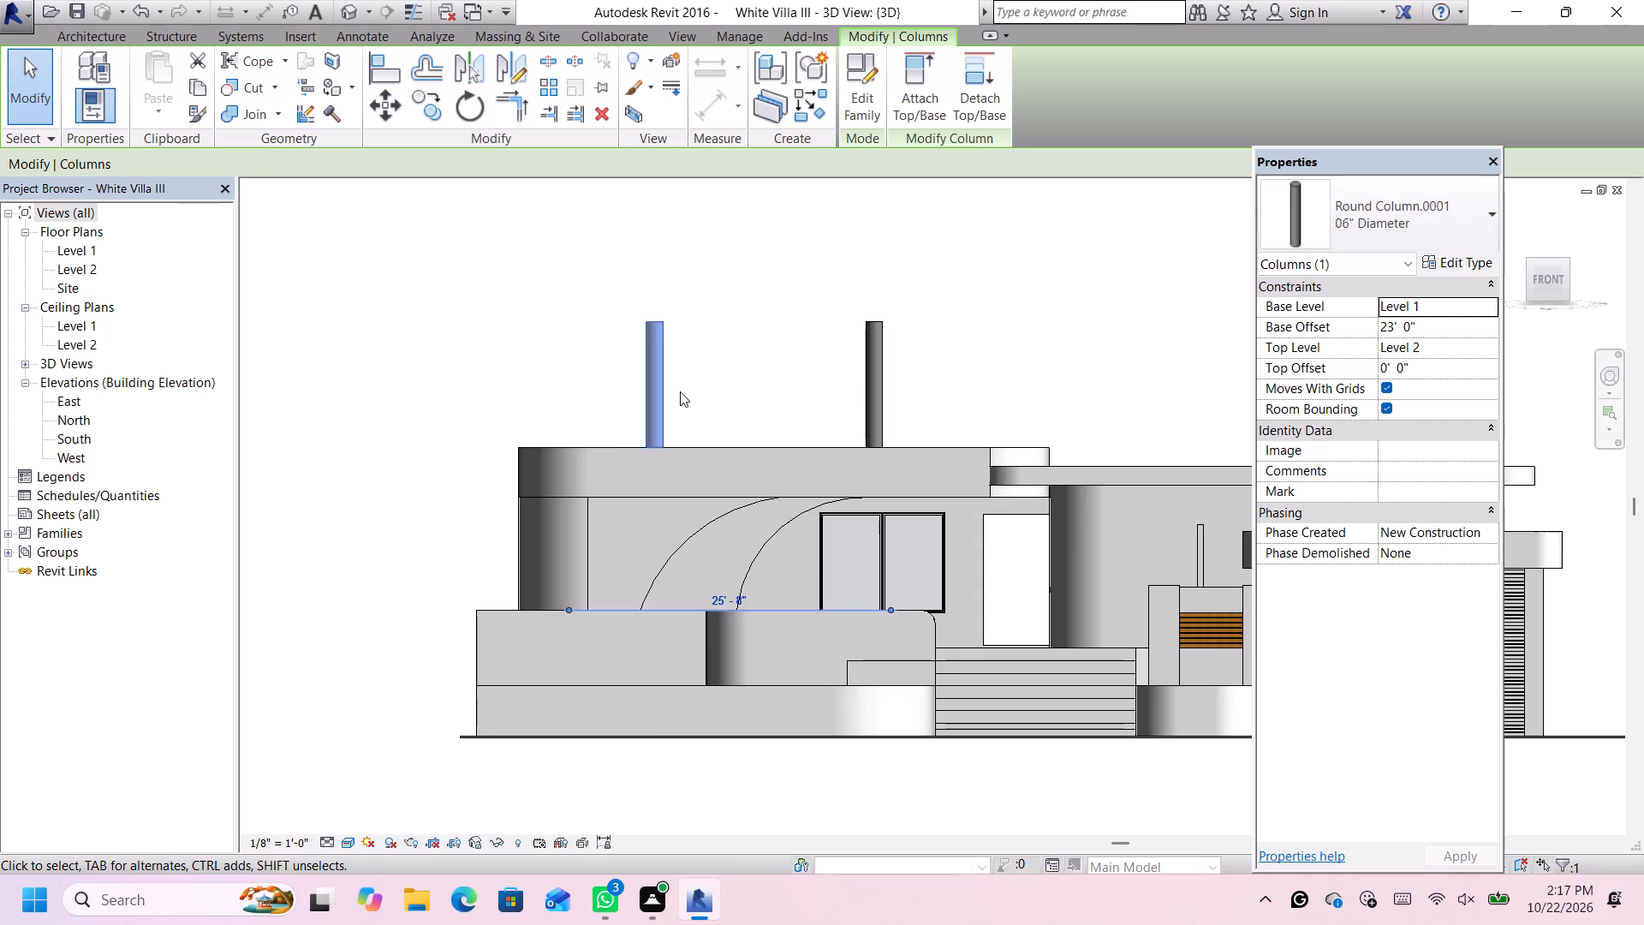
key("Left")
key("Left")
key("Left")
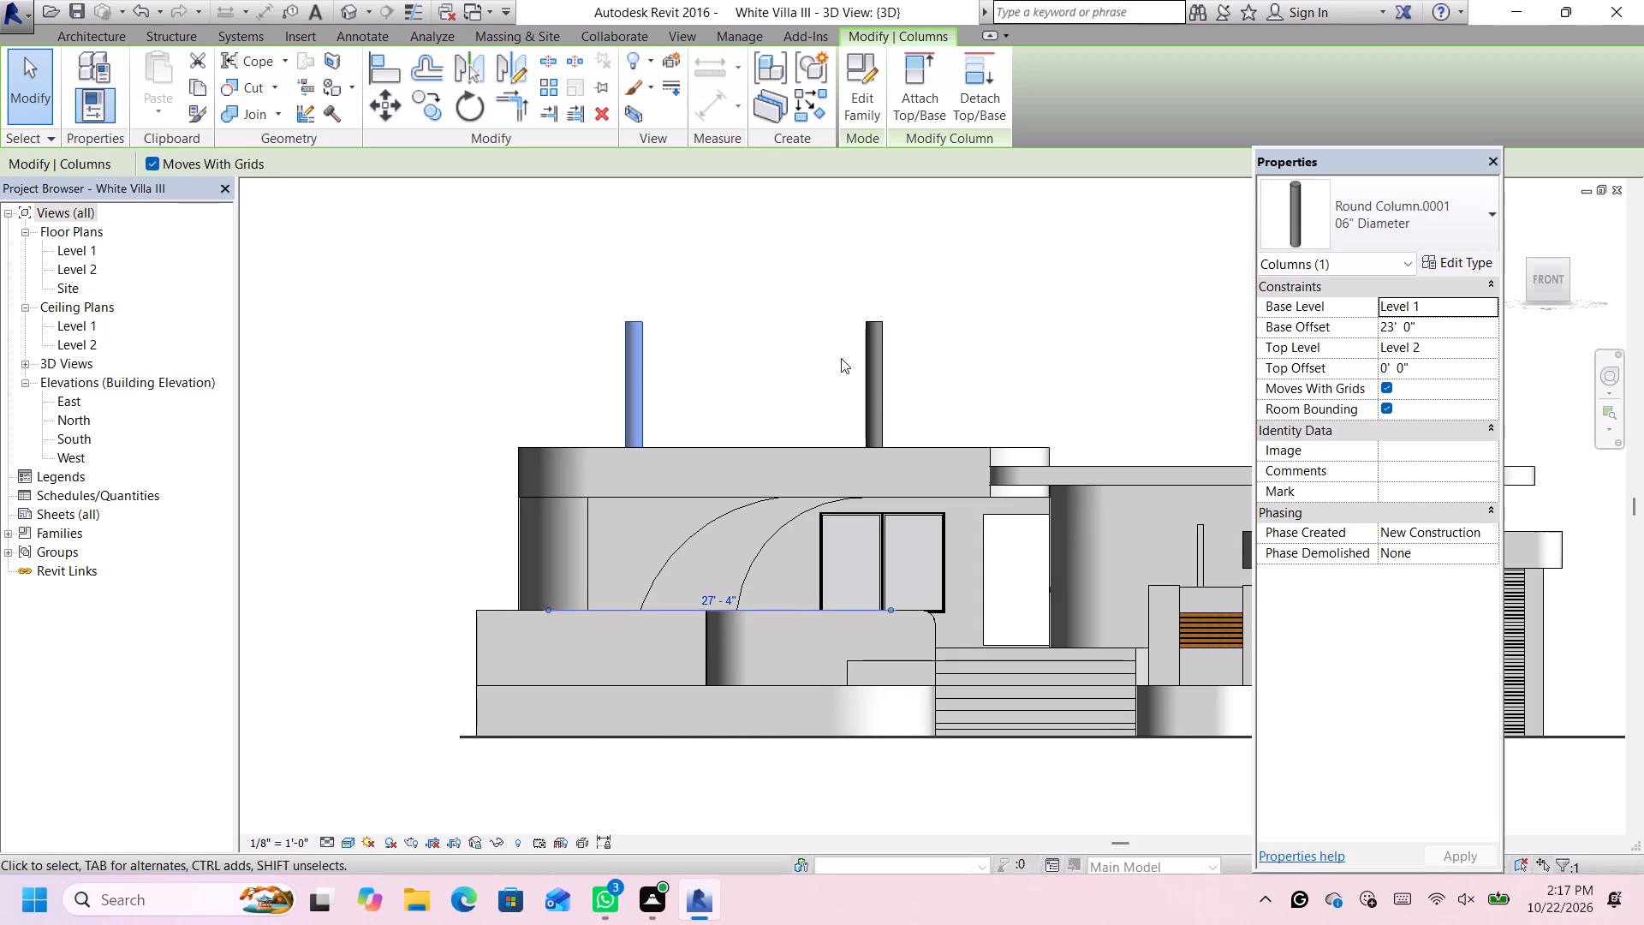
Nudge the middle roof column away from the garage to a temporary dimension of 23' 4 31/64" and dismiss the licence notification.
left_click(869, 380)
key("Left")
key("Left")
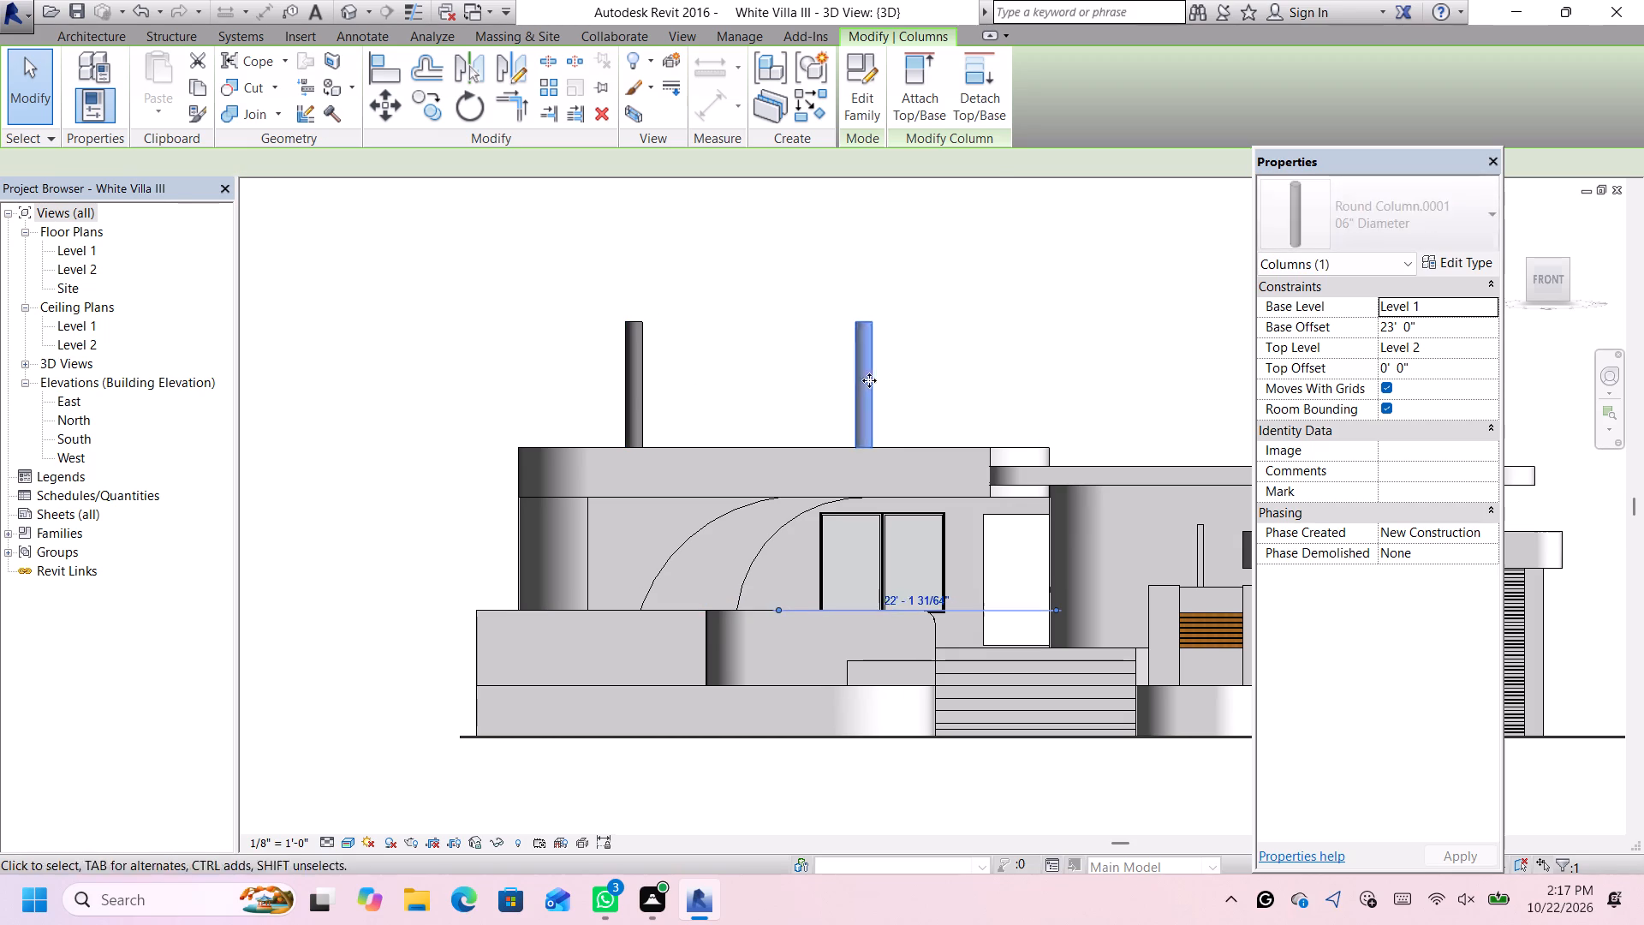
key("Left")
key("Left")
key("Left")
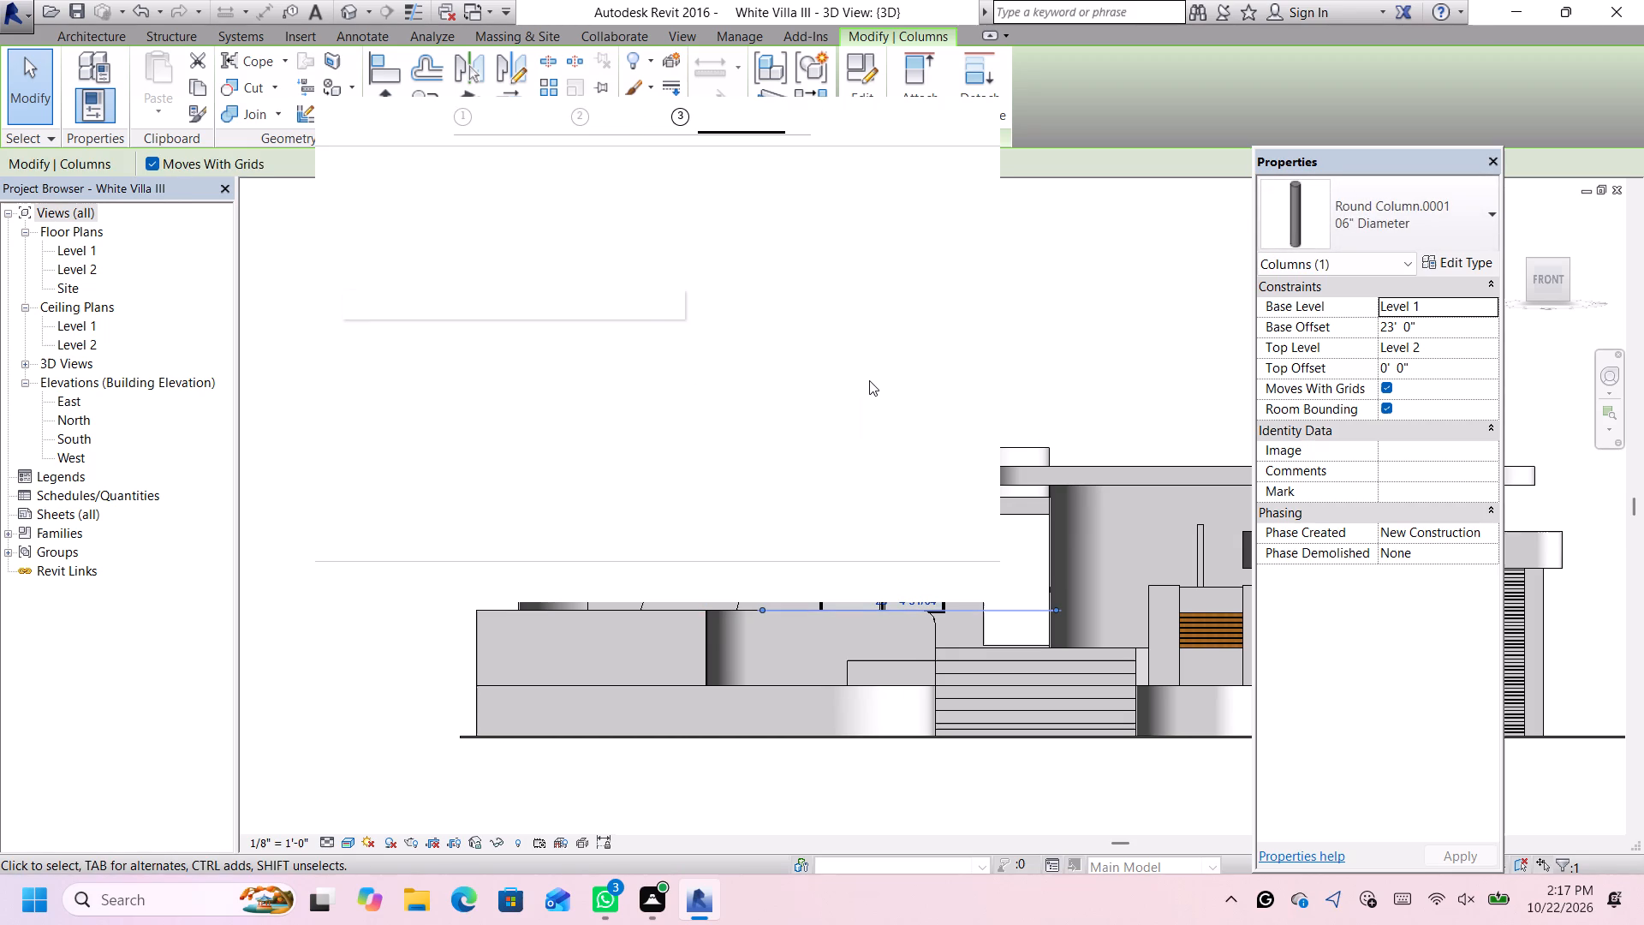
left_click(961, 116)
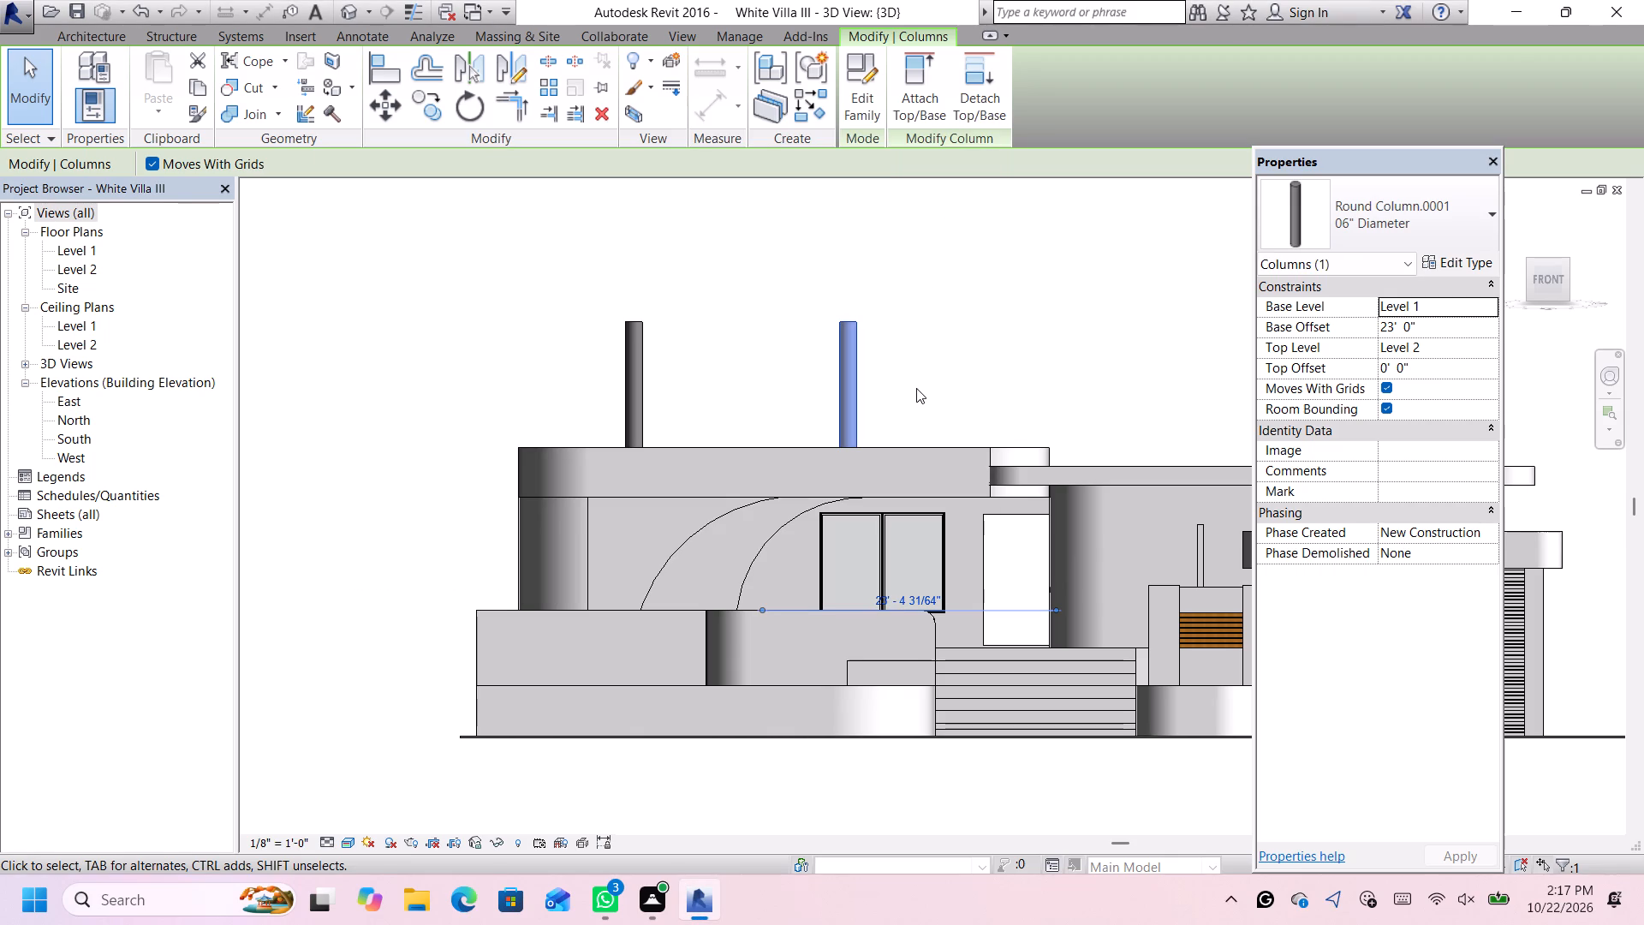
Nudge the middle roof column farther away from the garage to a temporary dimension of 25' 0 31/64".
key("Left")
key("Left")
key("Left")
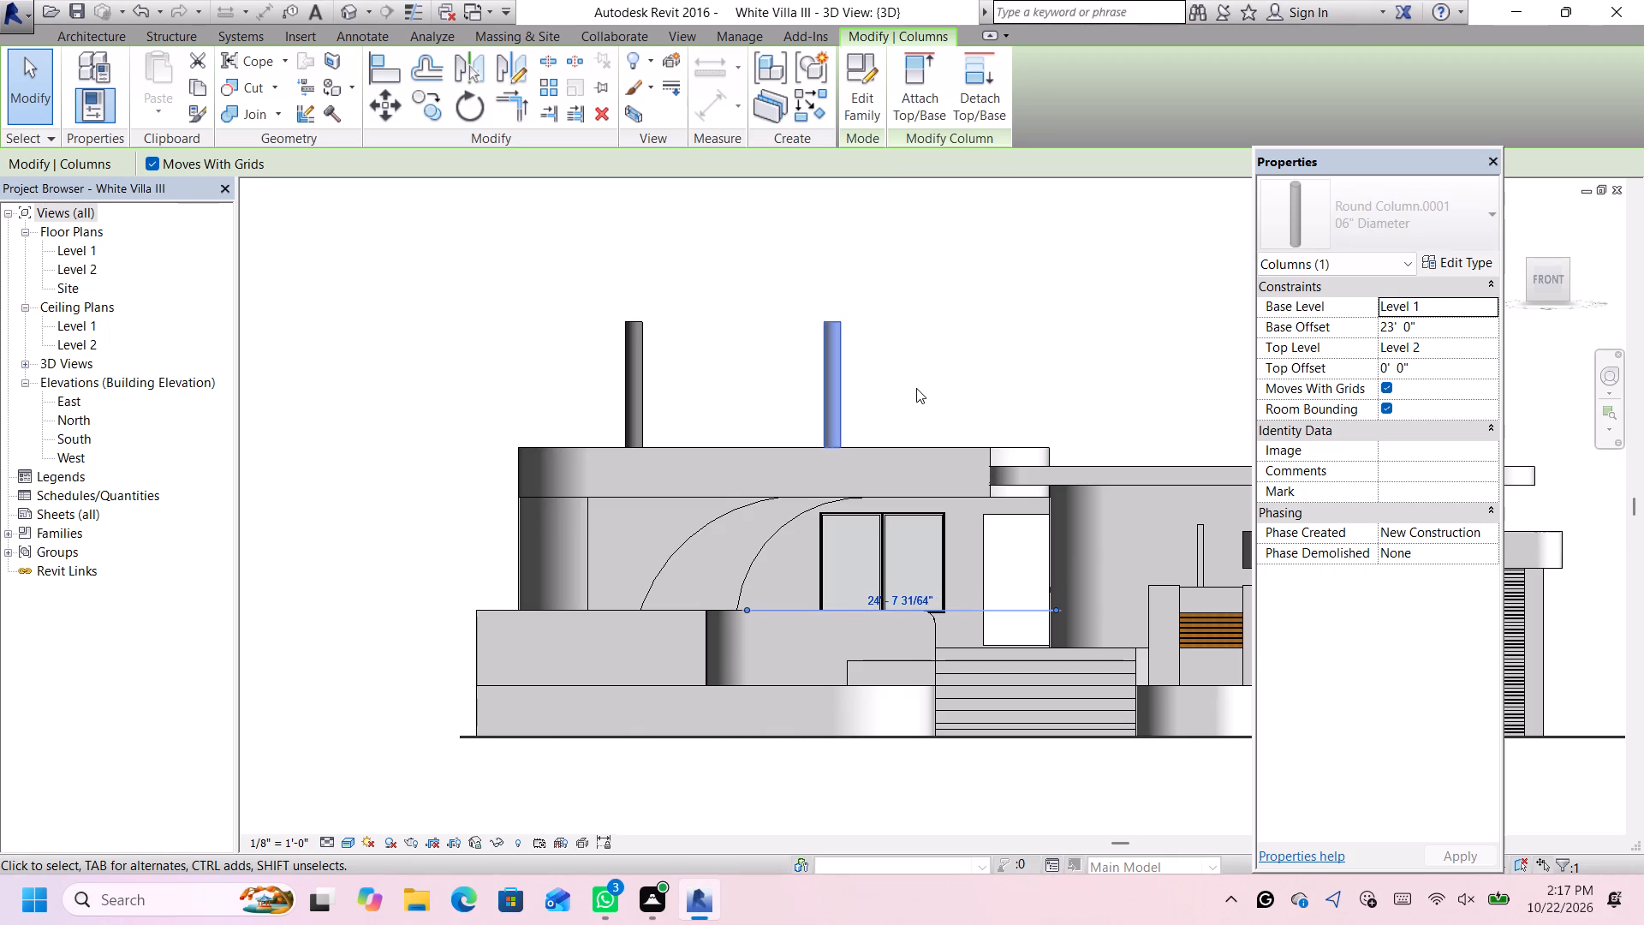
key("Left")
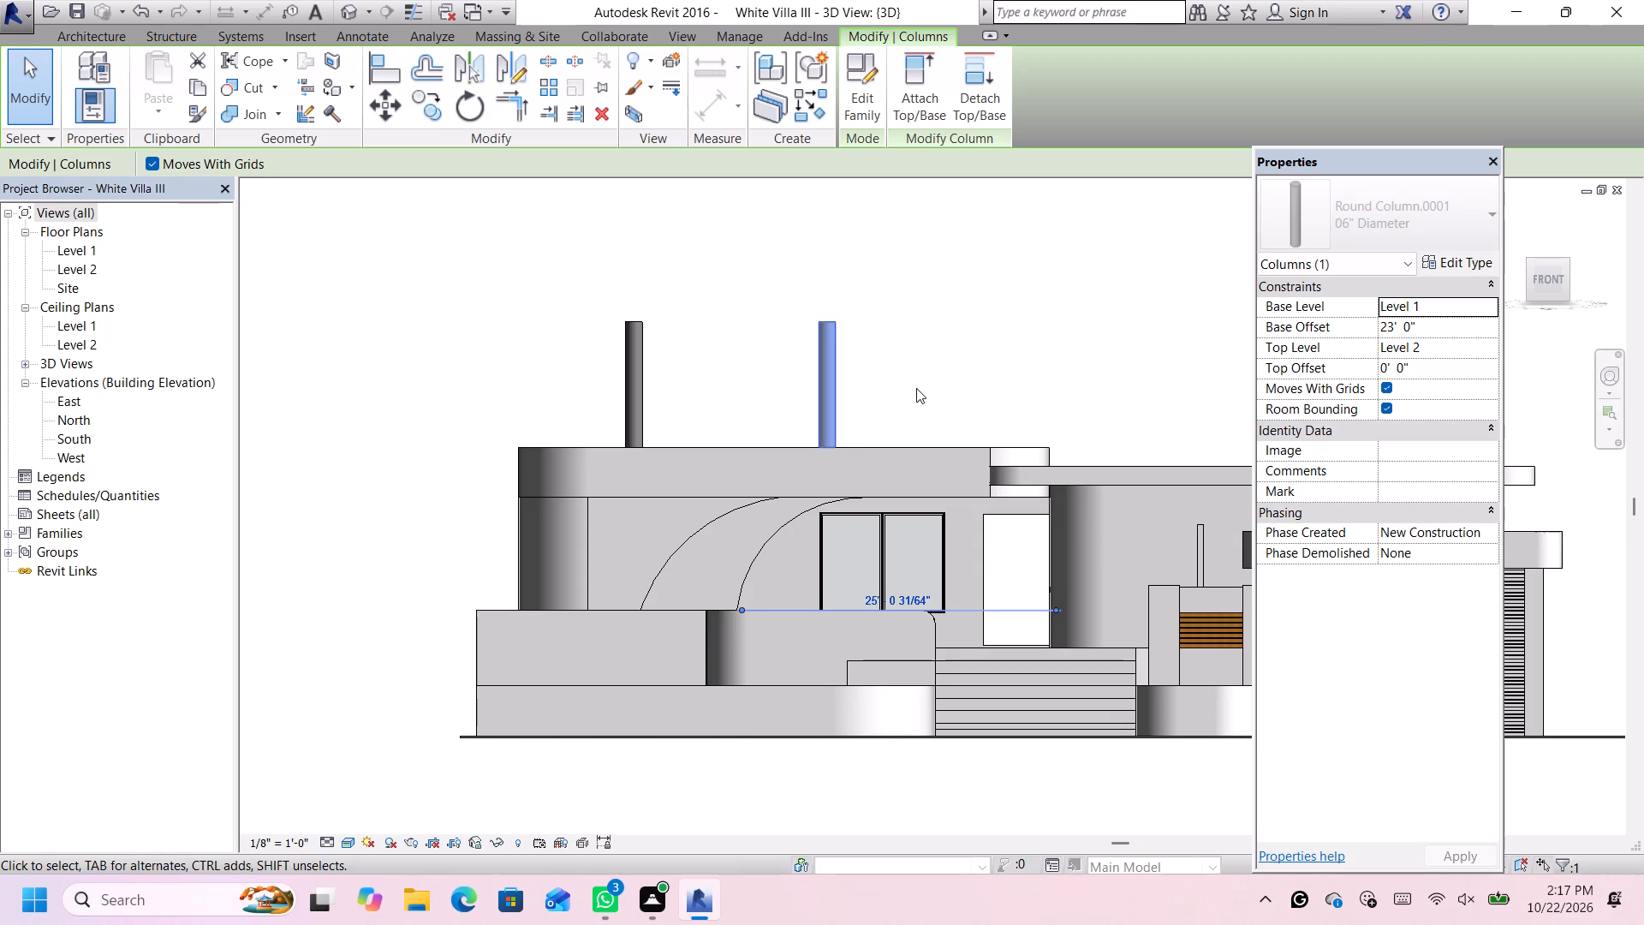
Nudge the roof column farthest from the garage back toward the middle one, to a temporary dimension of 26' 10", and deselect it.
scroll(916, 387, "down", 3)
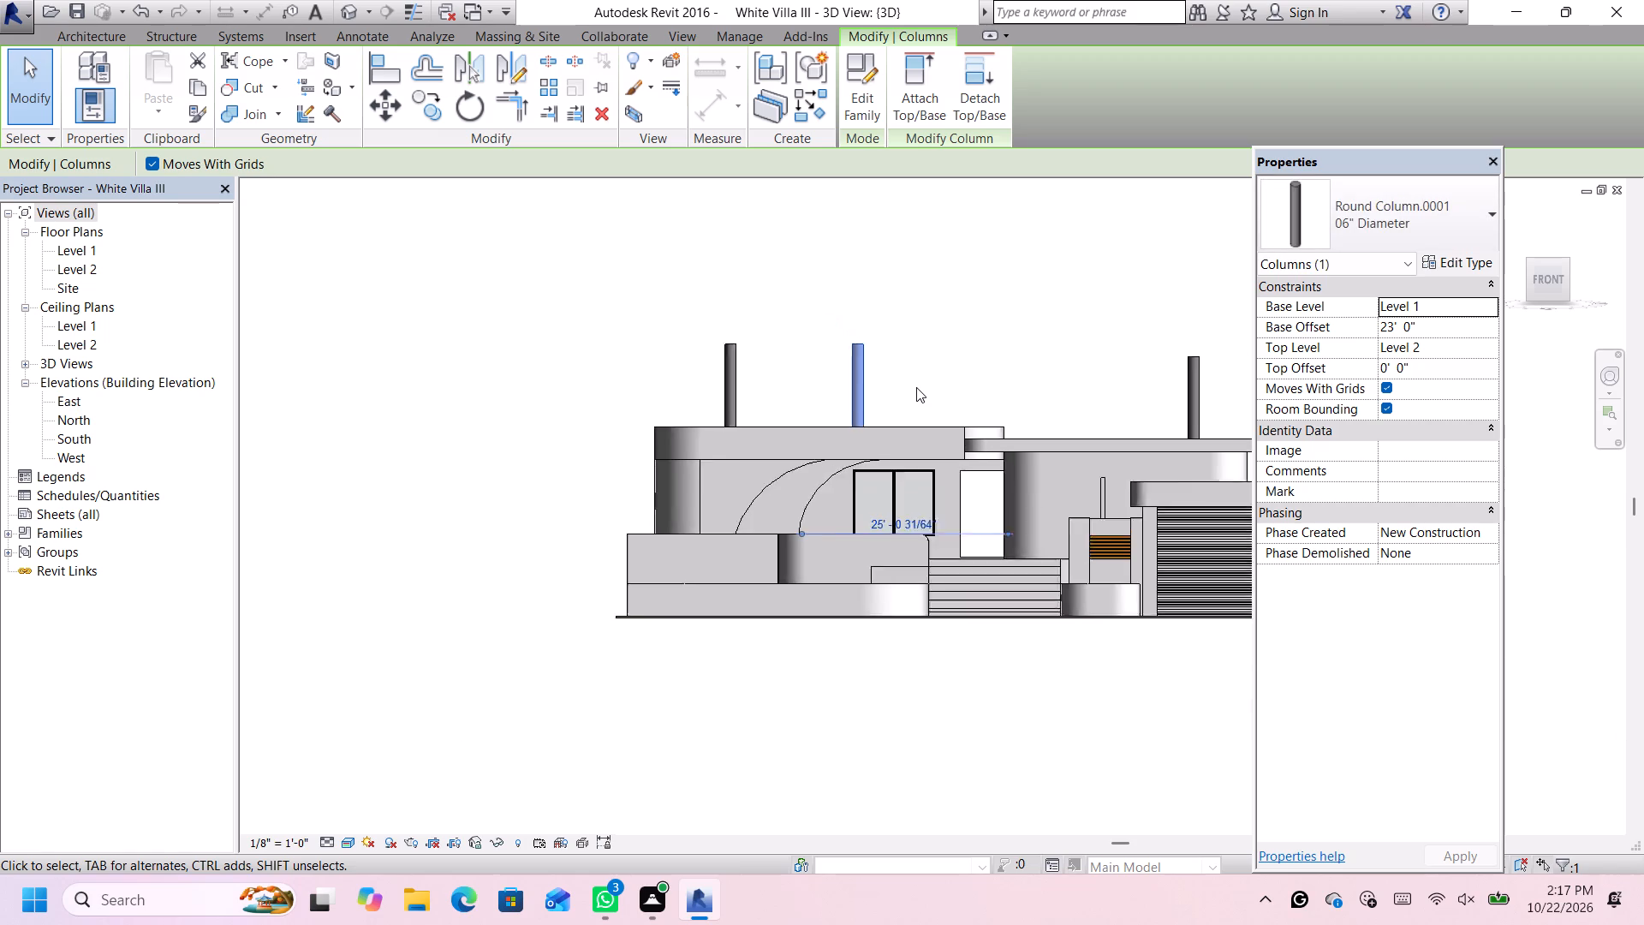
scroll(916, 387, "down", 2)
scroll(1038, 348, "up", 1)
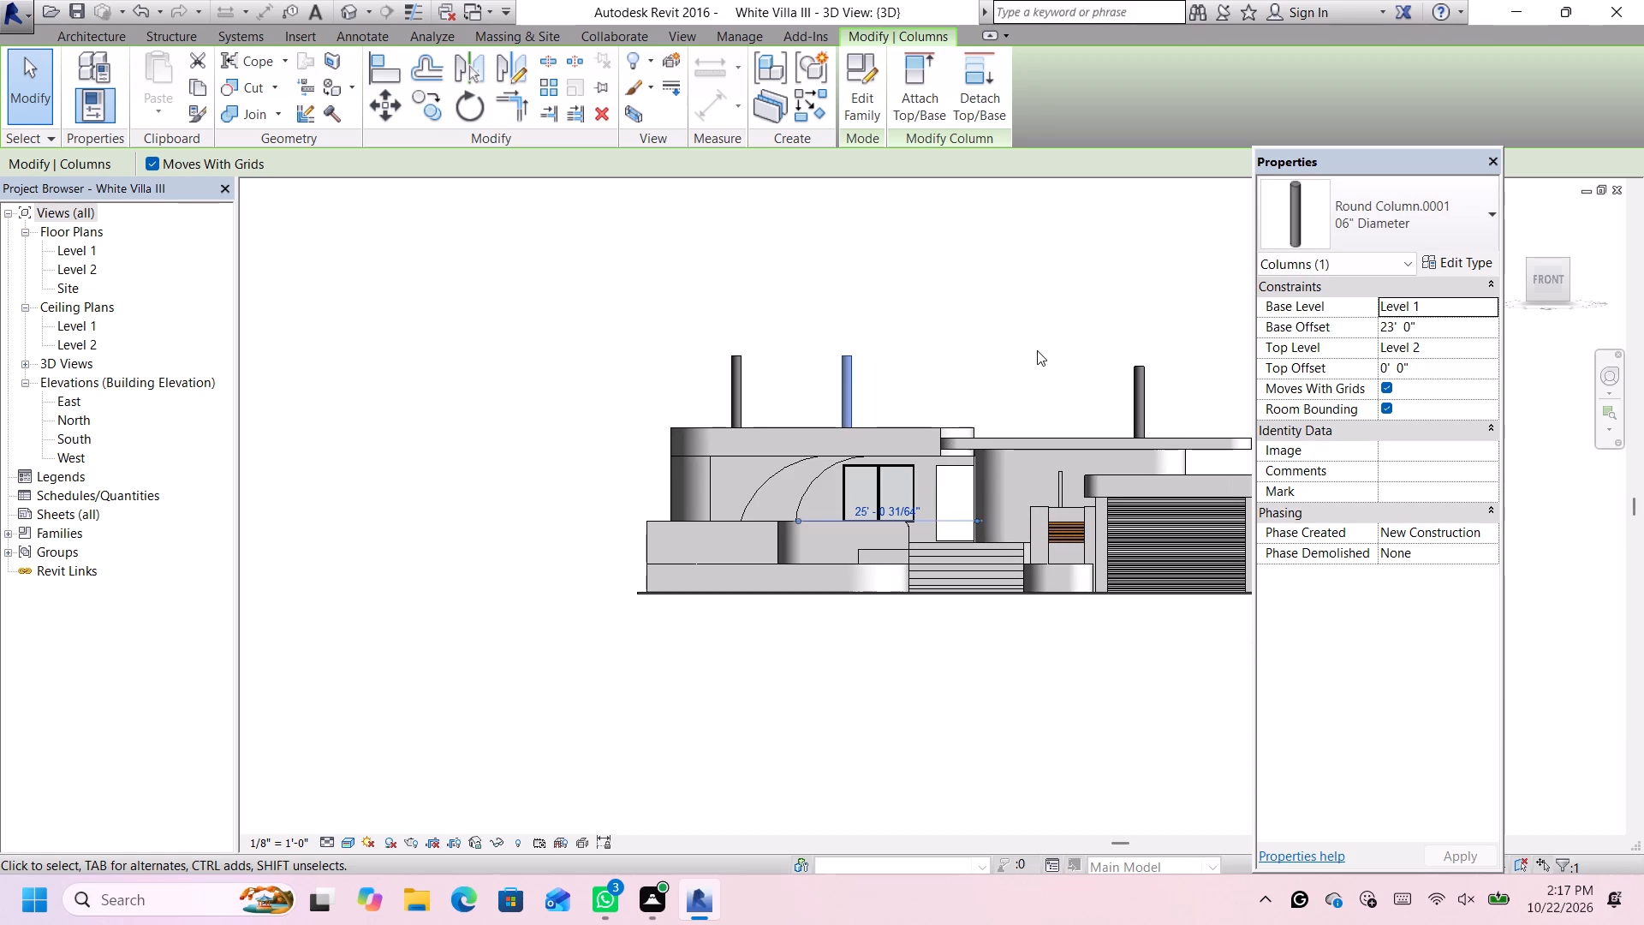
scroll(855, 349, "up", 4)
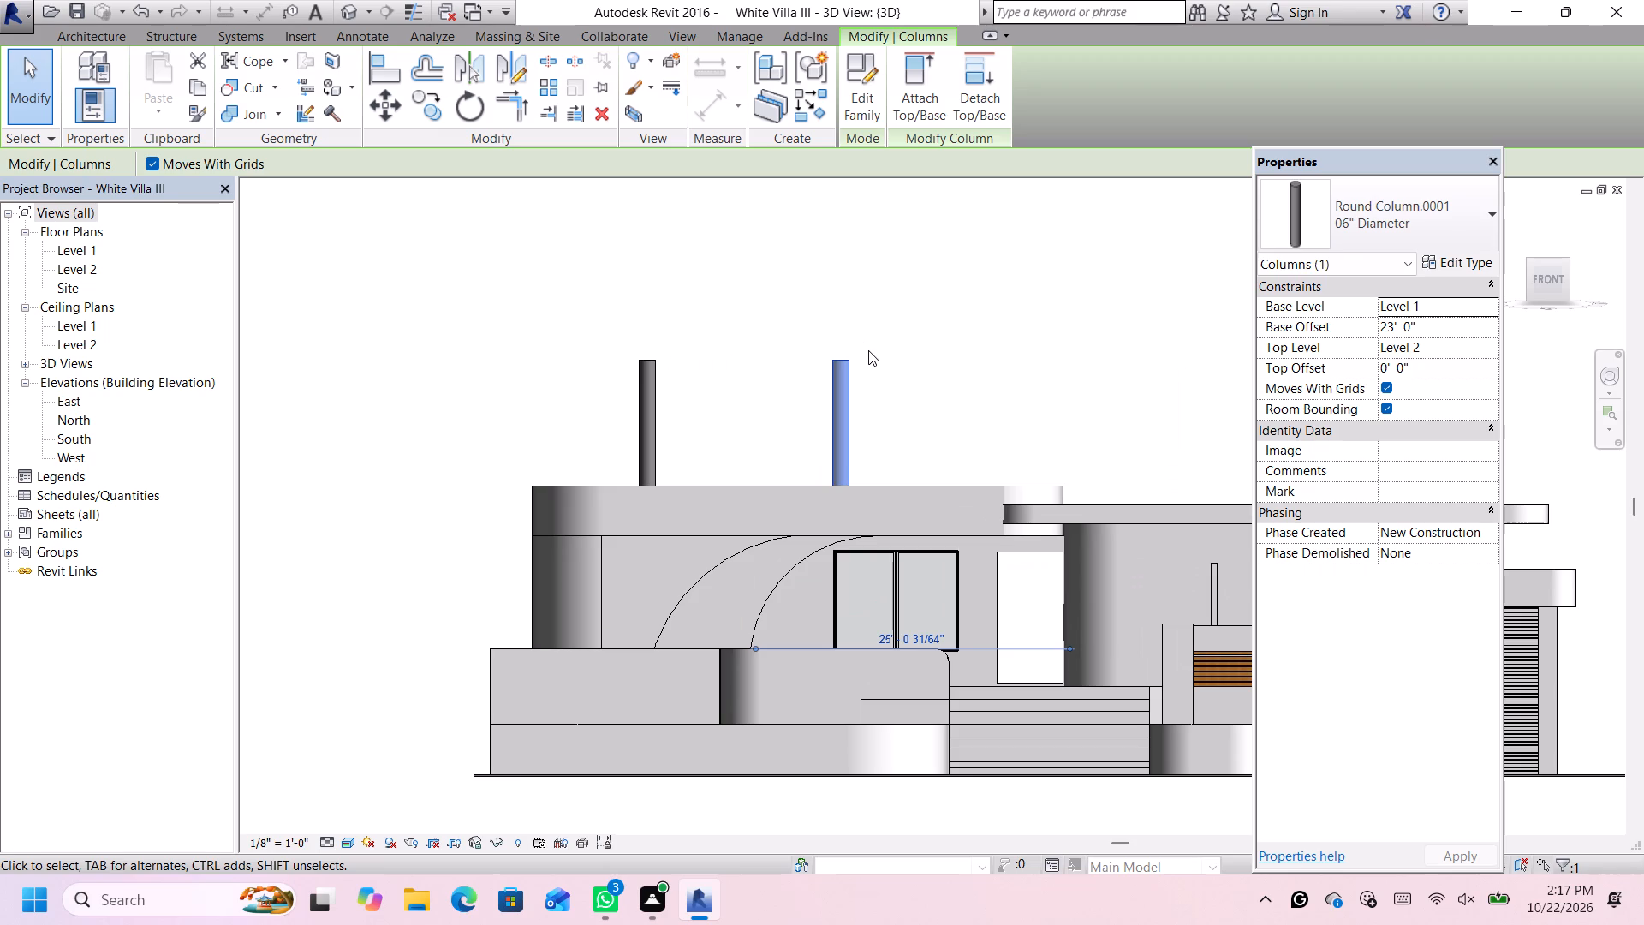
left_click(650, 423)
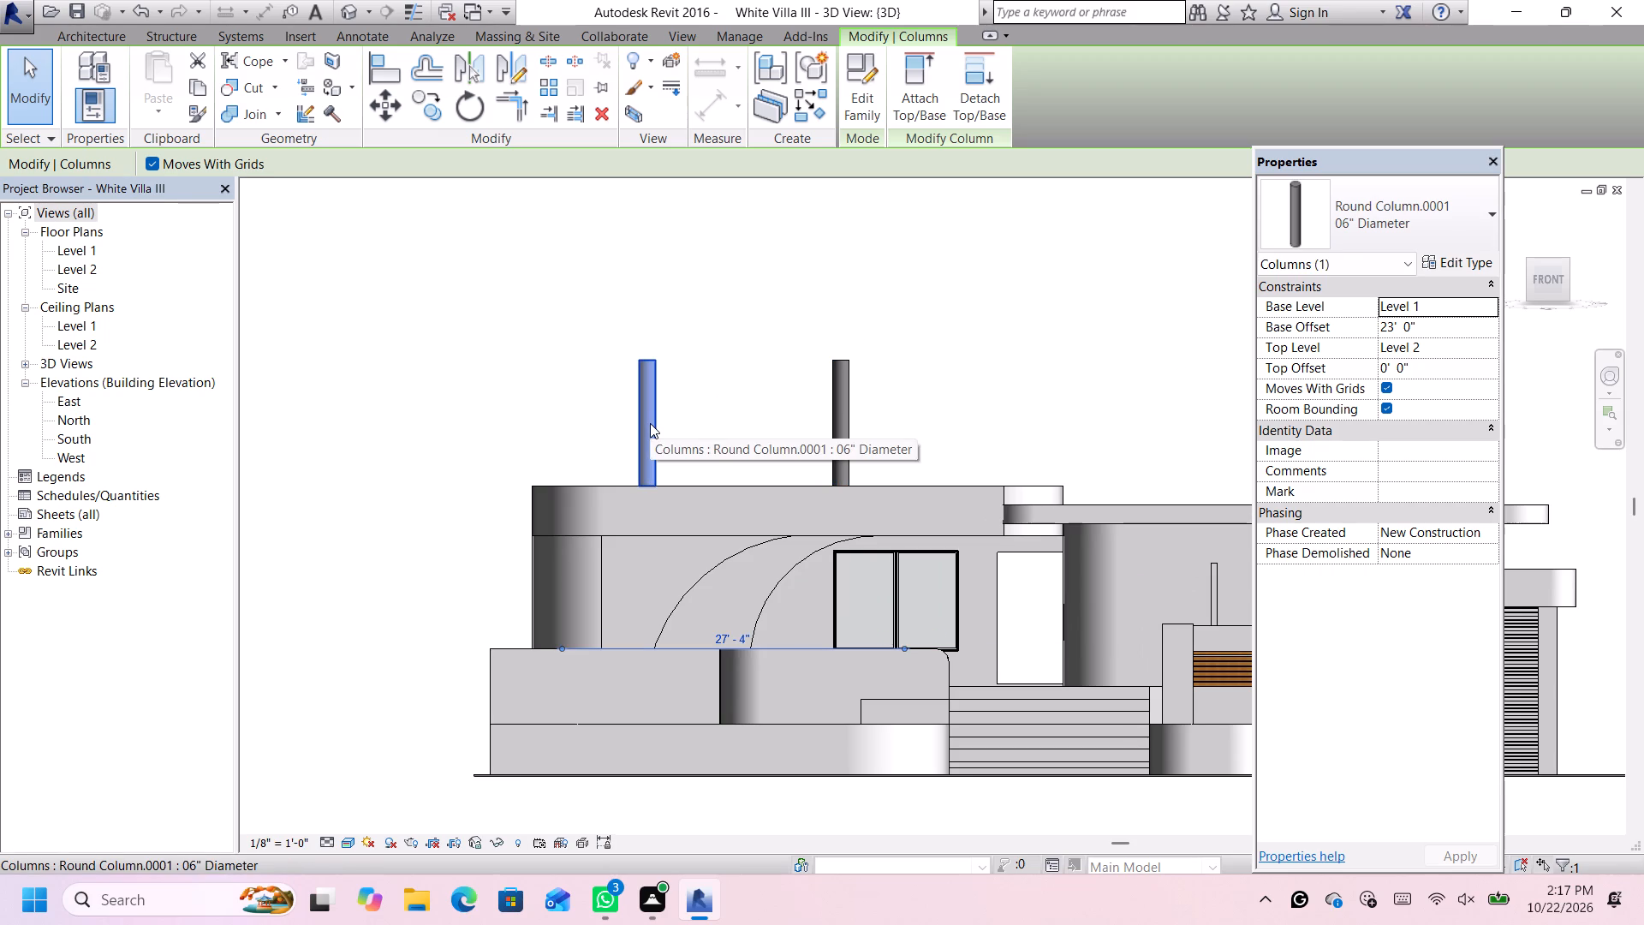
scroll(797, 343, "down", 5)
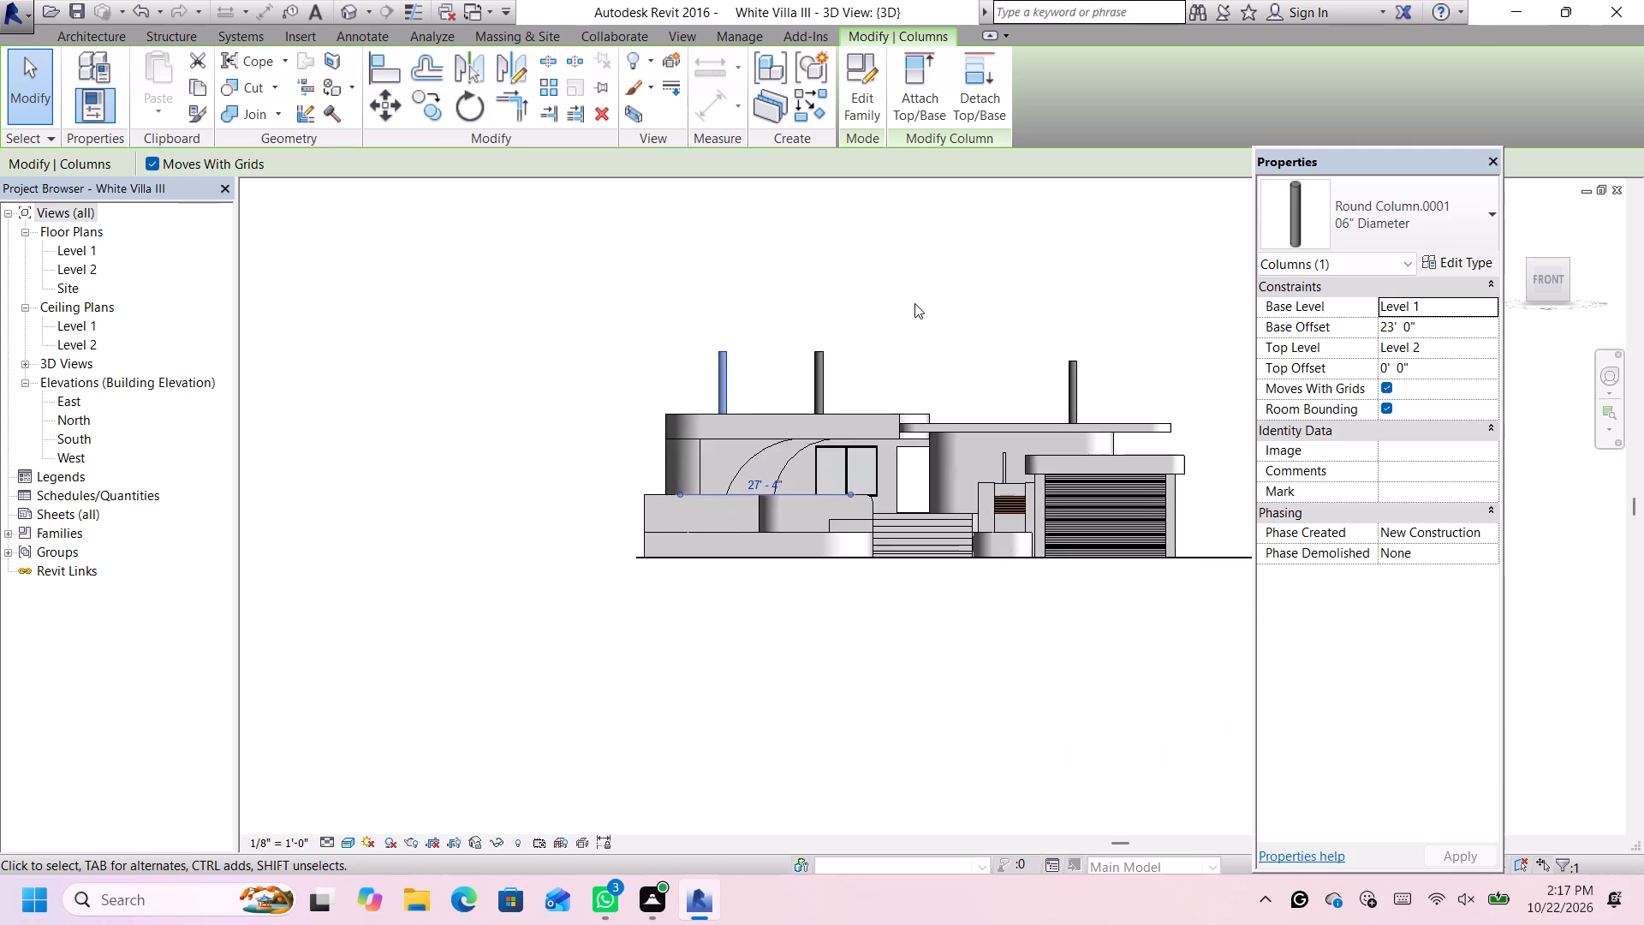
scroll(914, 303, "up", 2)
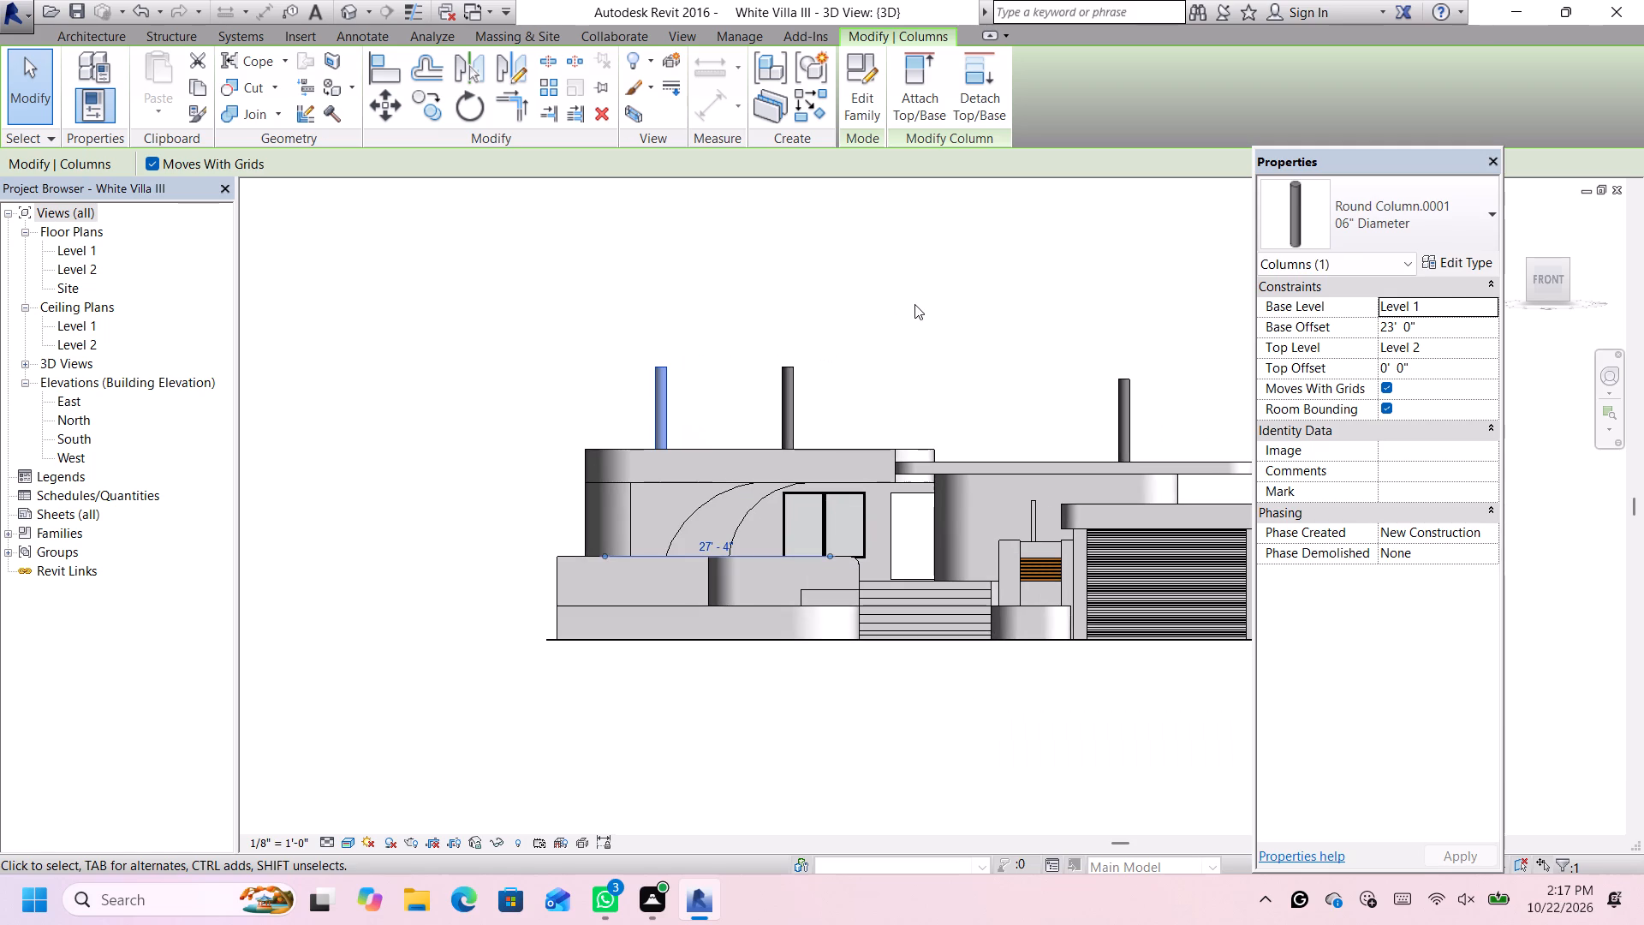
key("Right")
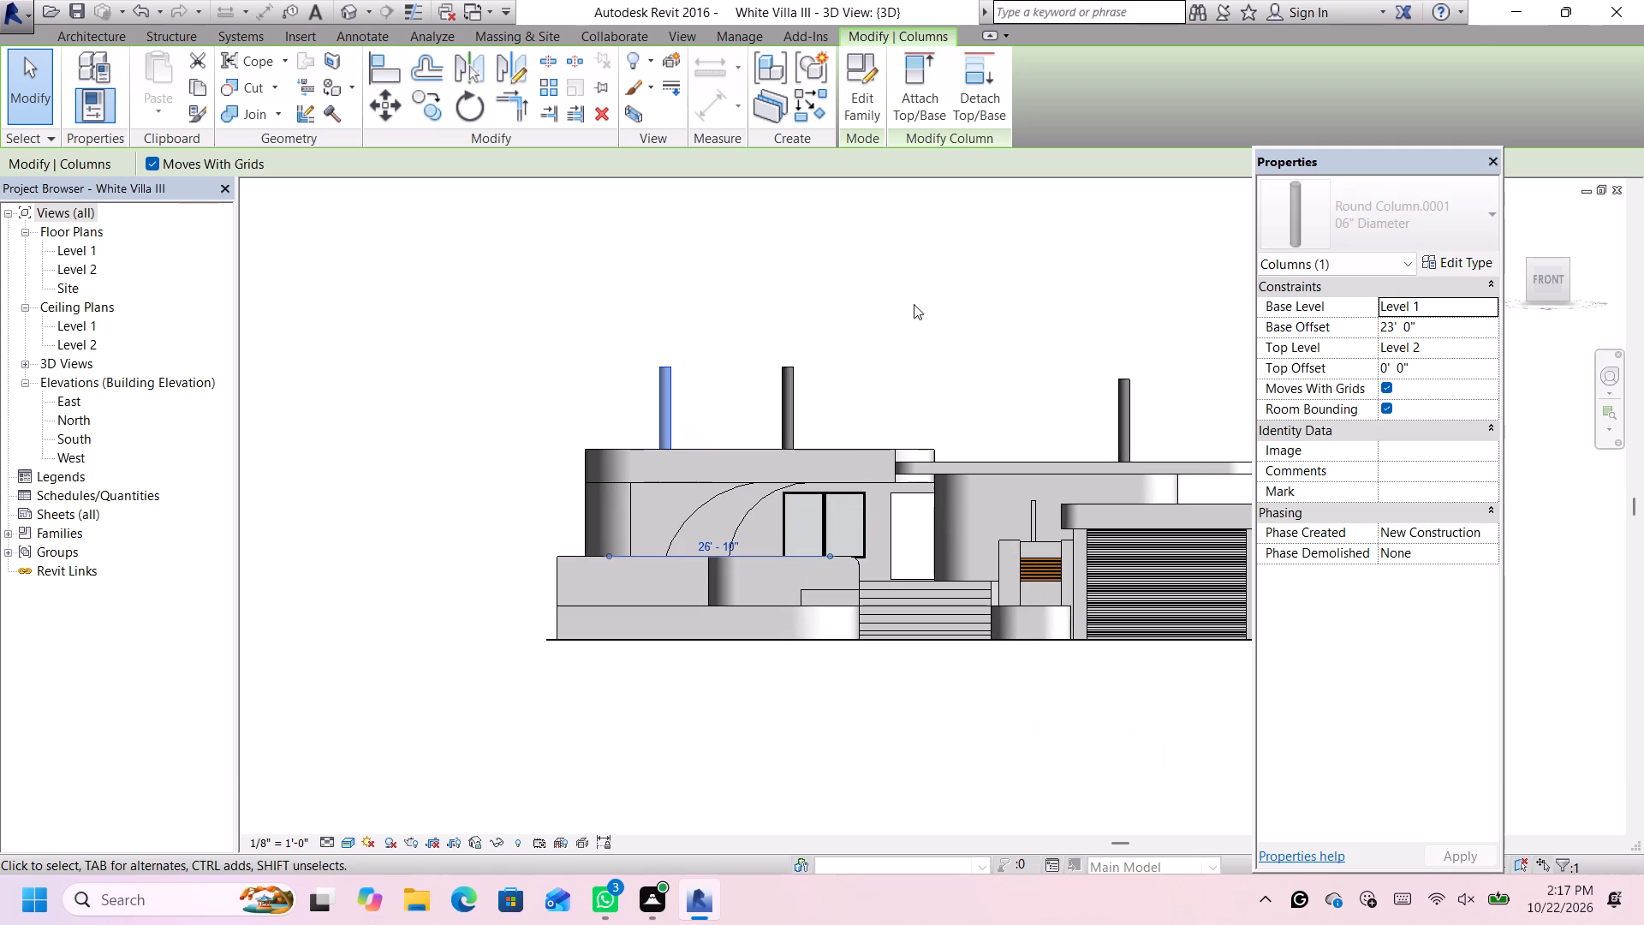
scroll(909, 318, "up", 2)
left_click(870, 364)
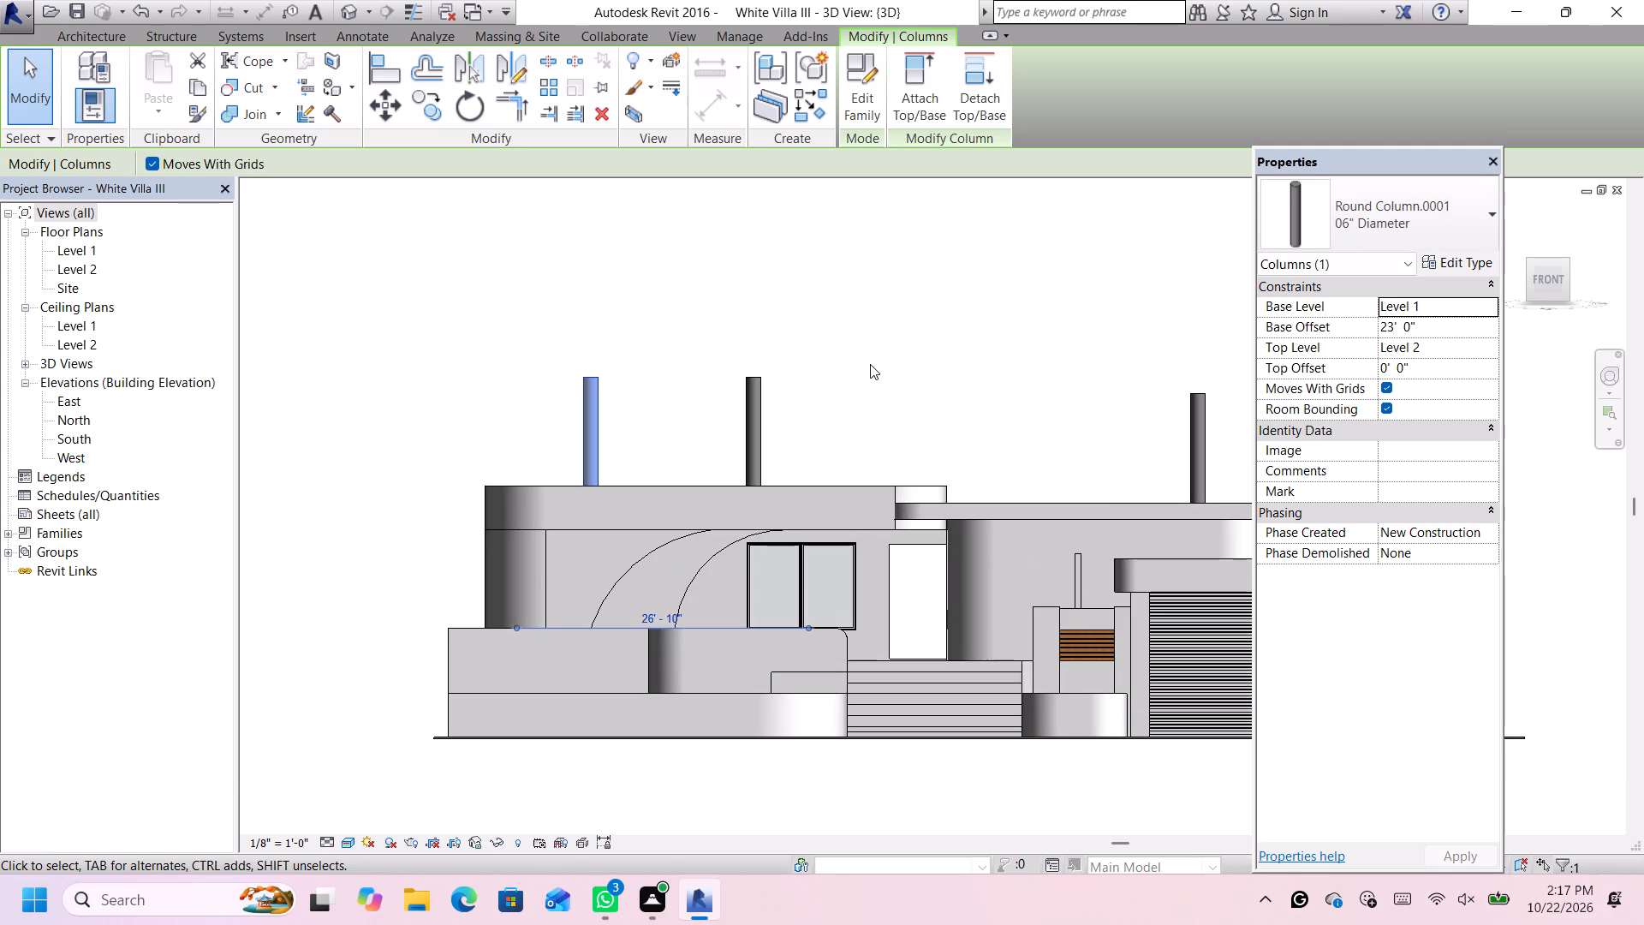
Delete the round column standing on the lower roof nearest the garage.
scroll(880, 363, "down", 5)
scroll(938, 369, "up", 3)
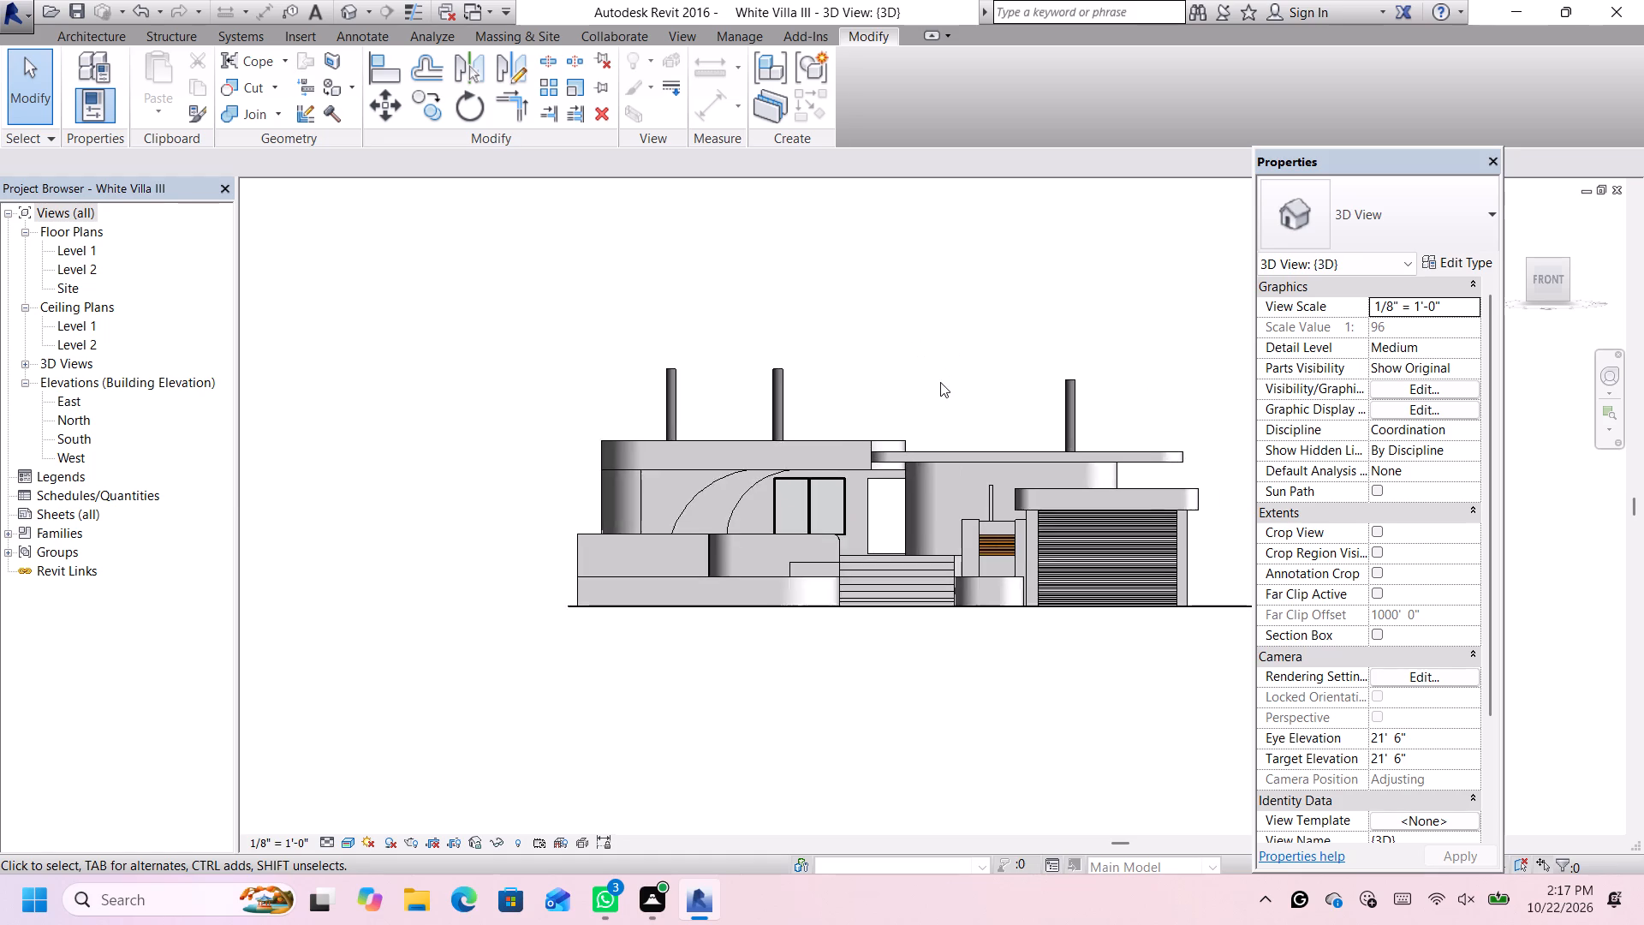
scroll(919, 457, "up", 17)
scroll(896, 485, "down", 18)
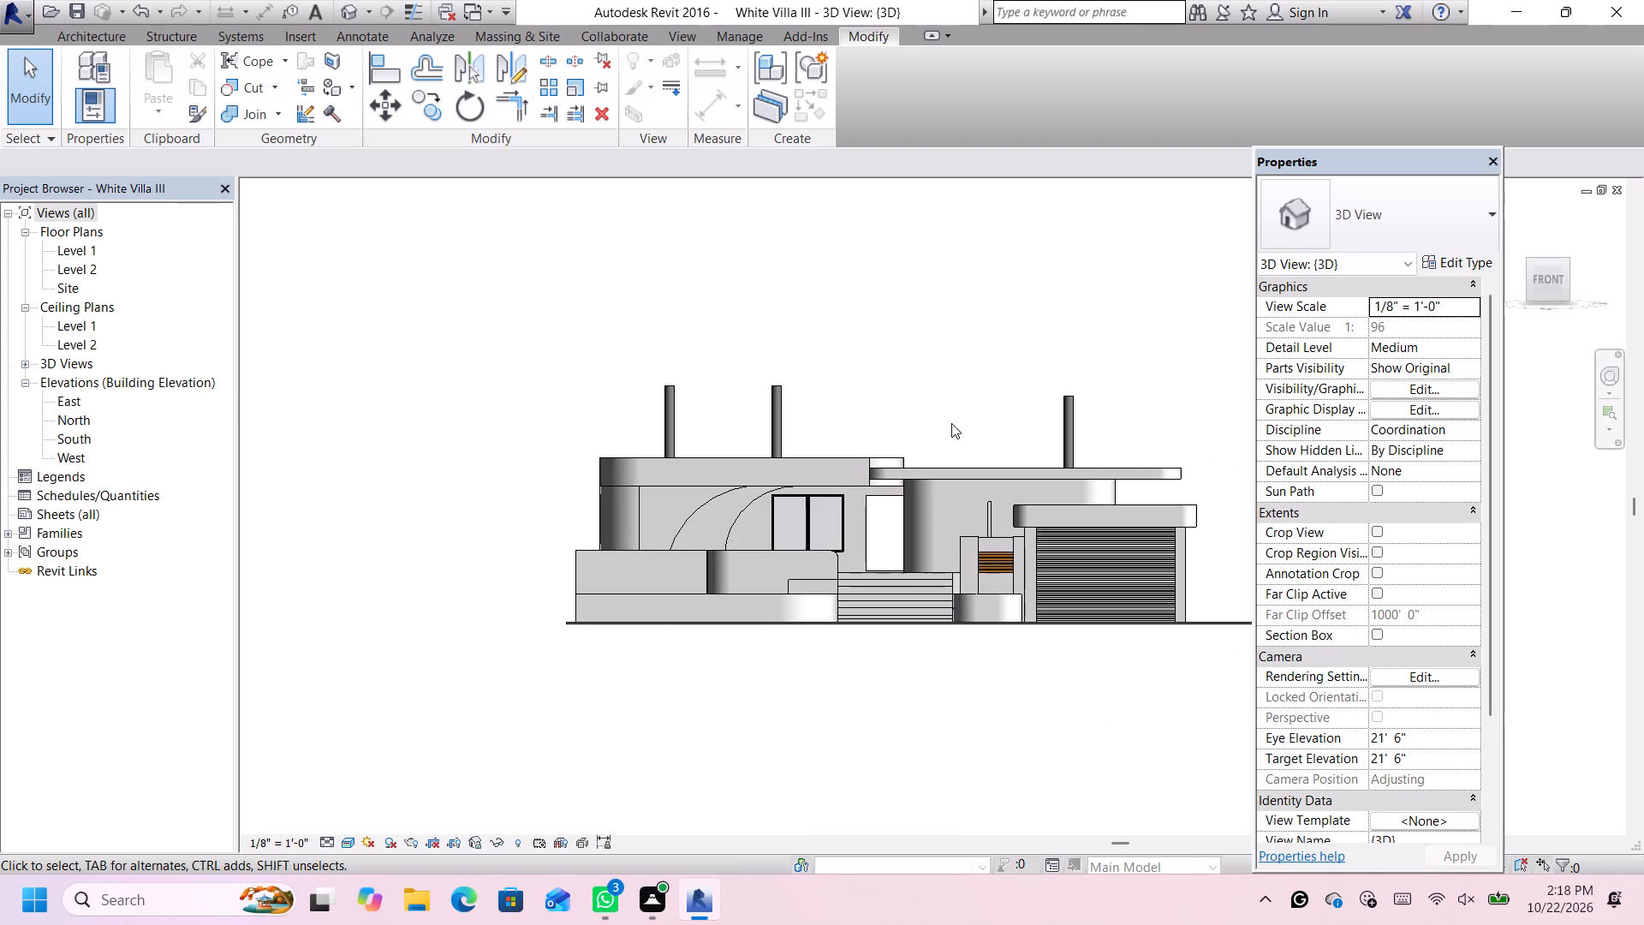
left_click(1073, 420)
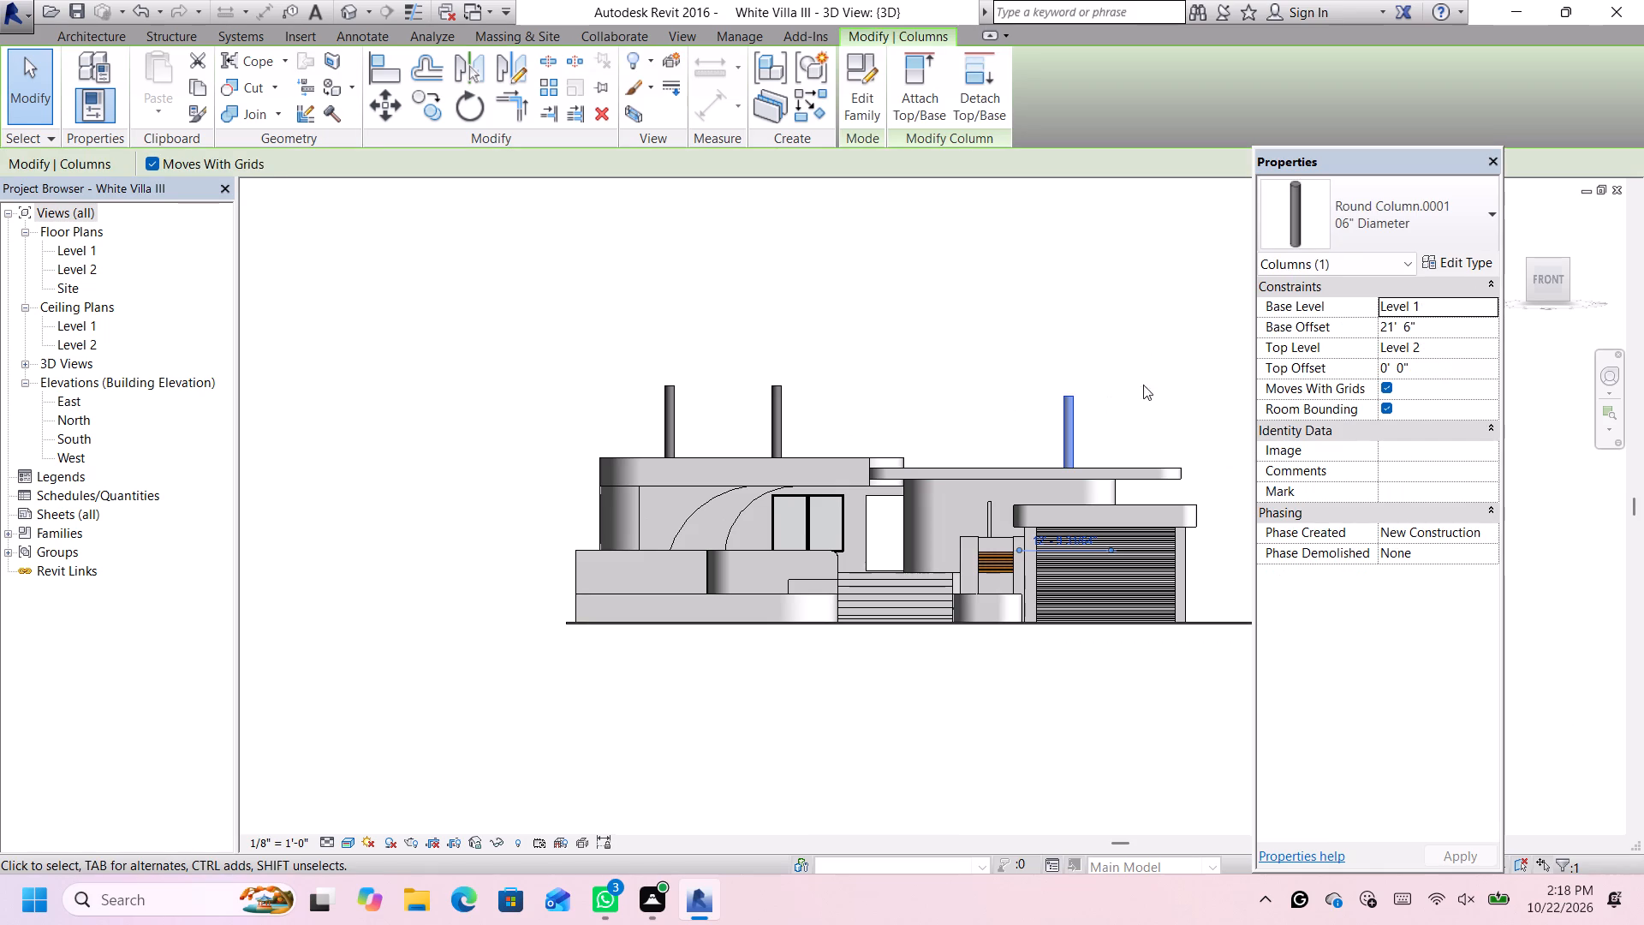
scroll(1081, 430, "up", 3)
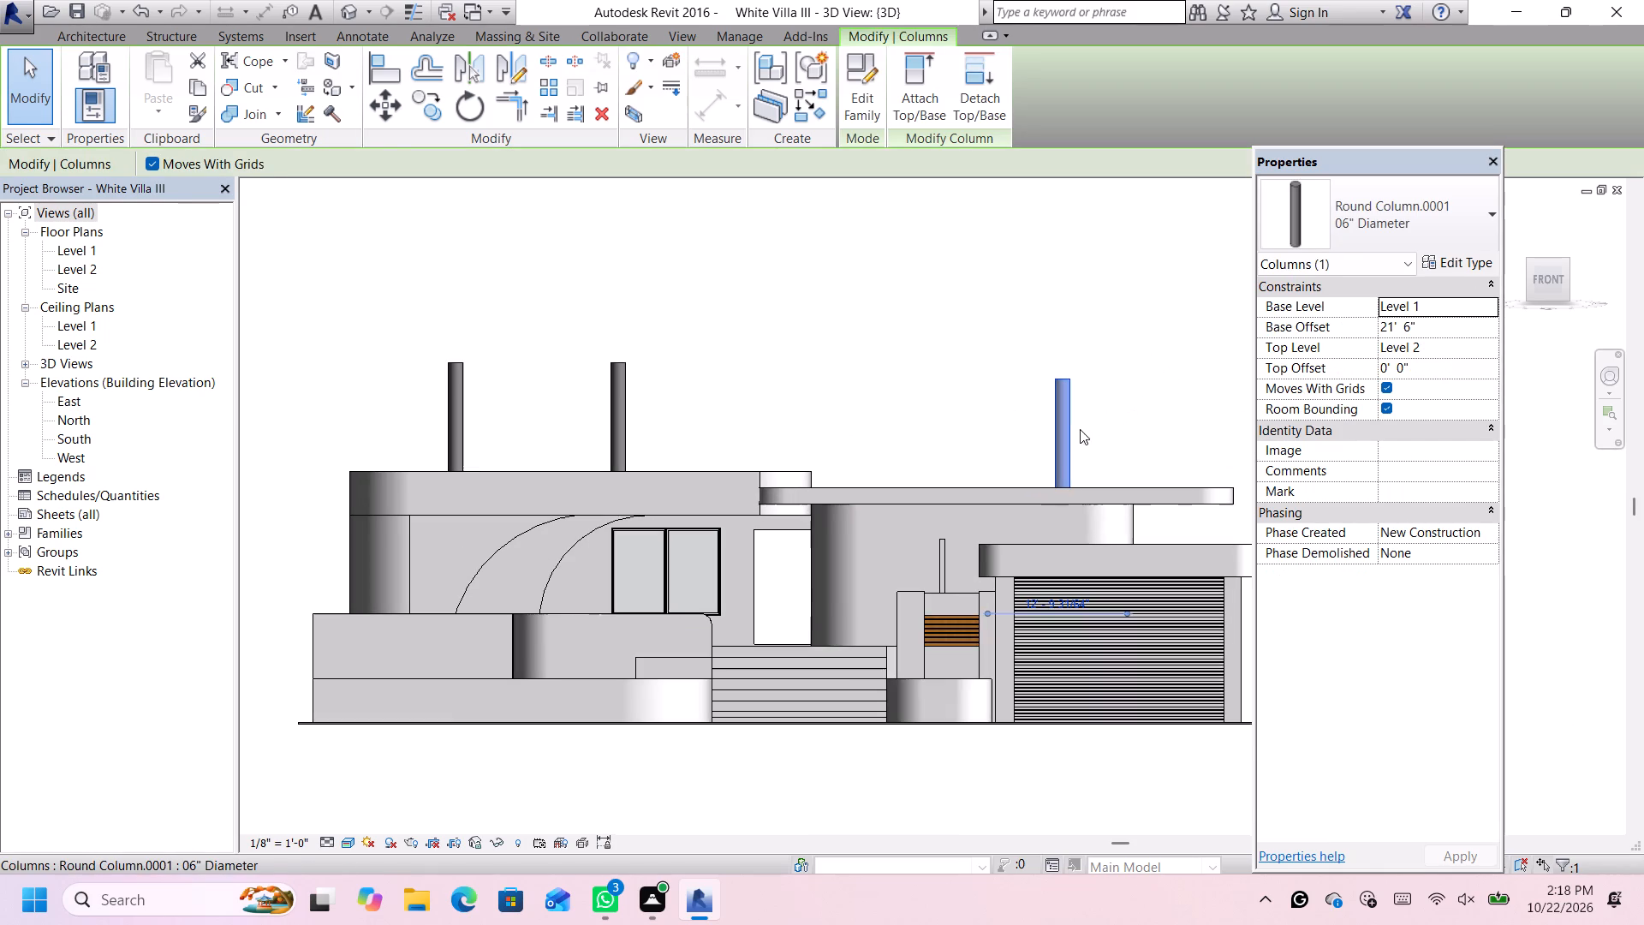
left_click_drag(1098, 360, 1043, 433)
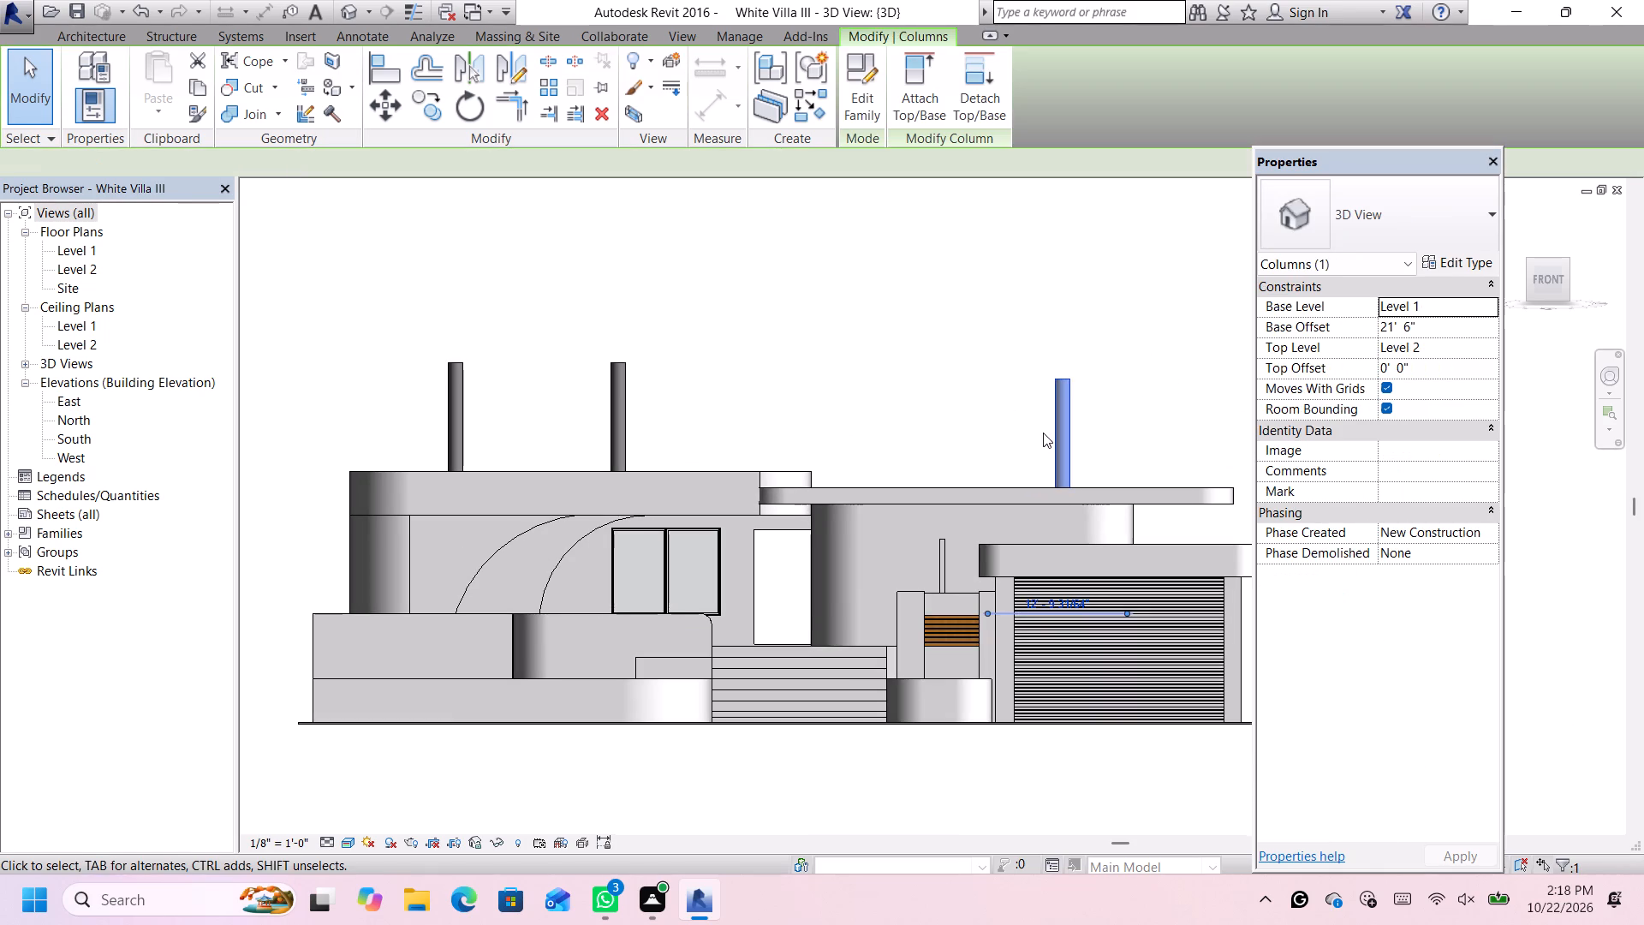
key("Delete")
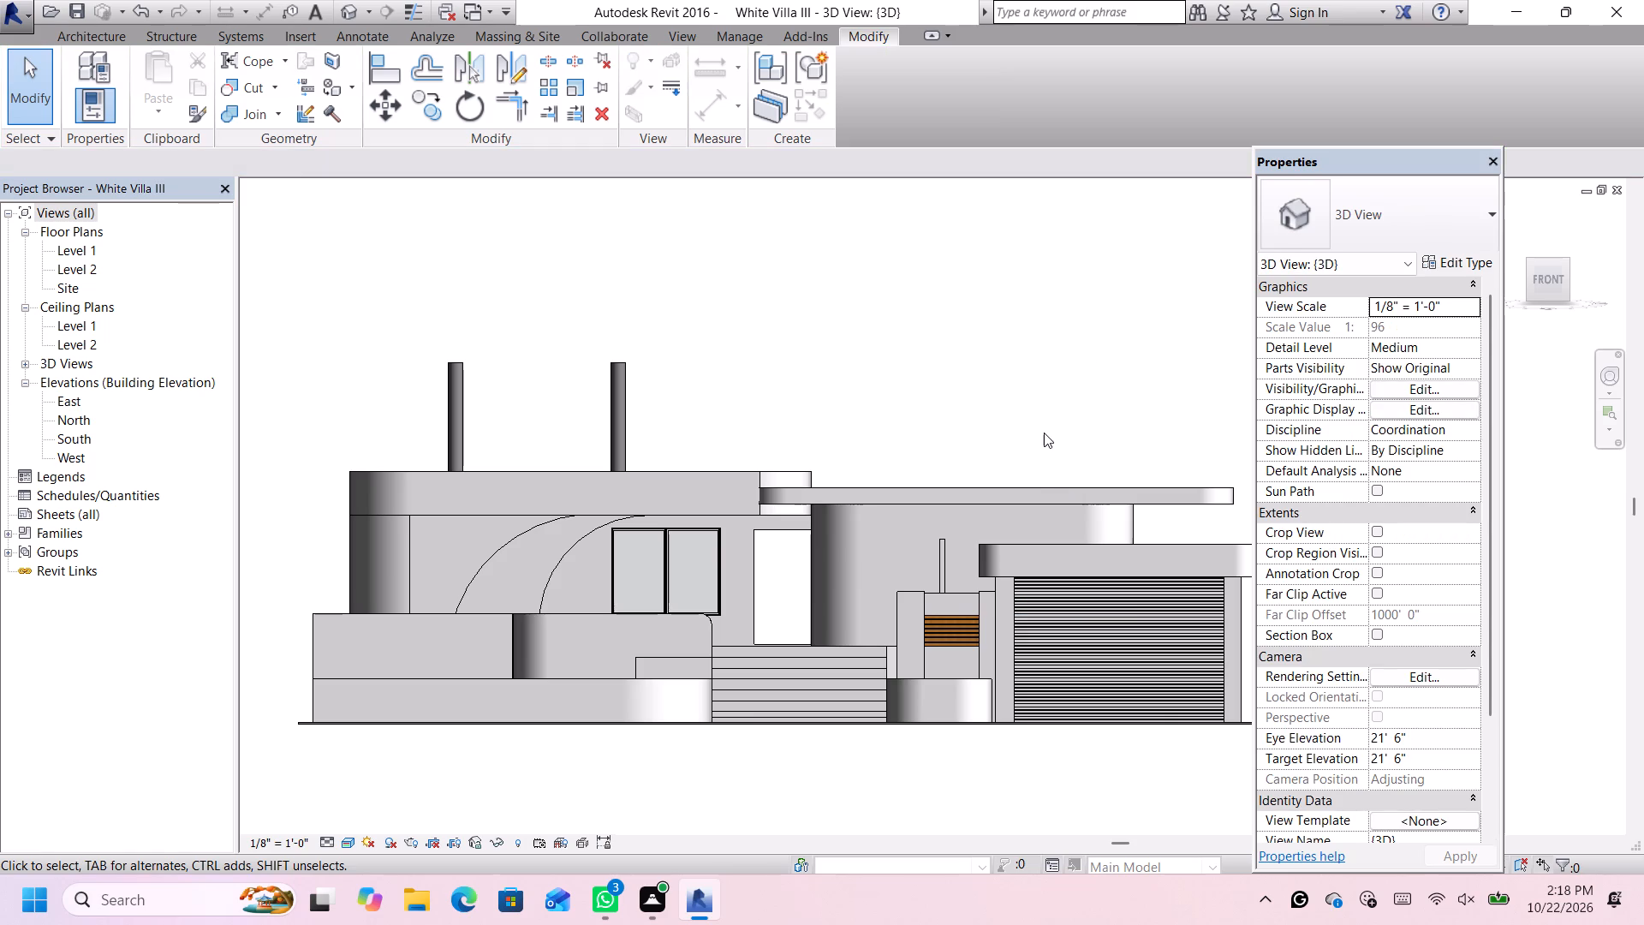
Start placing an architectural column and load the Round Column family from the US Imperial Columns folder, dismissing the licence notification.
scroll(1044, 433, "down", 1)
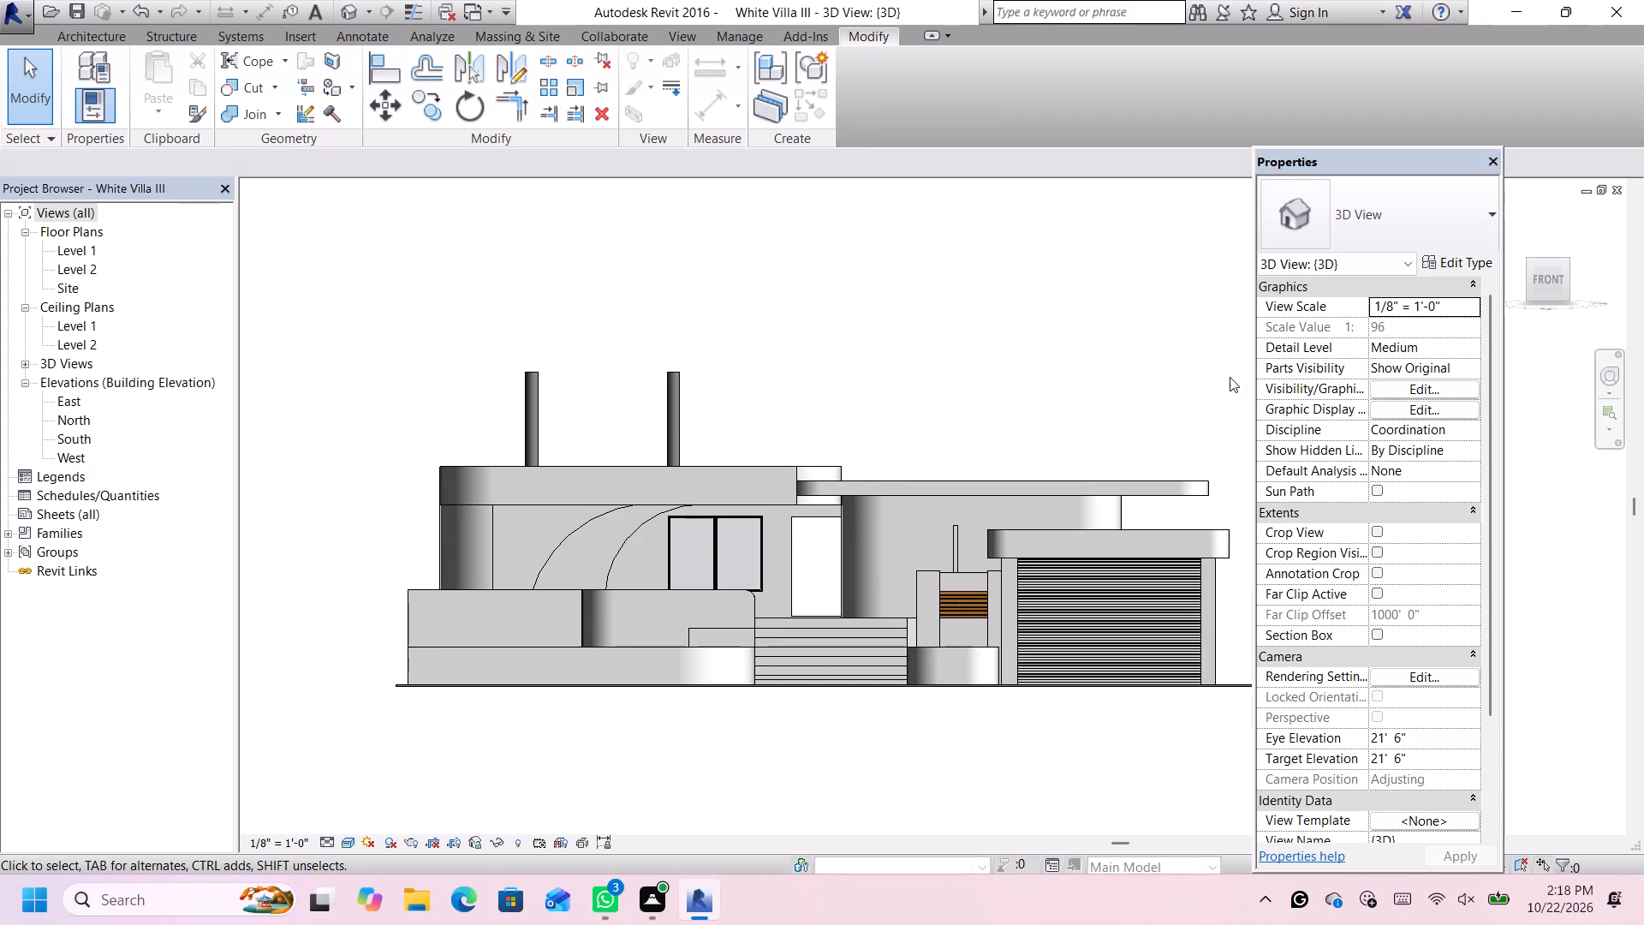
scroll(1221, 380, "up", 2)
scroll(941, 359, "down", 2)
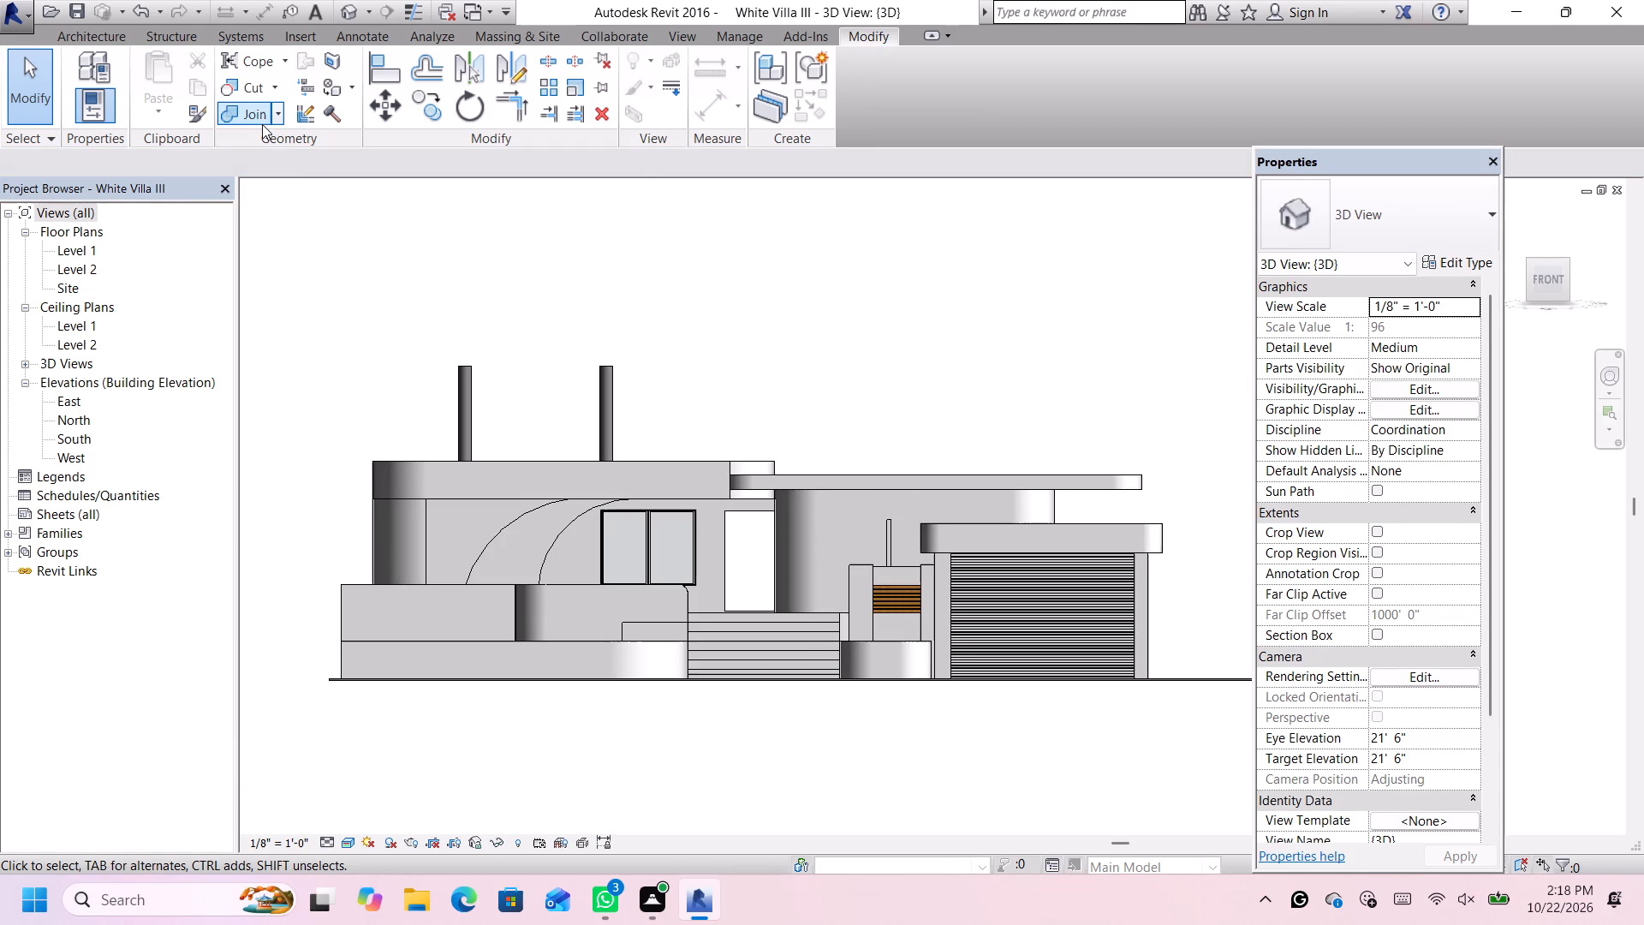
left_click(104, 36)
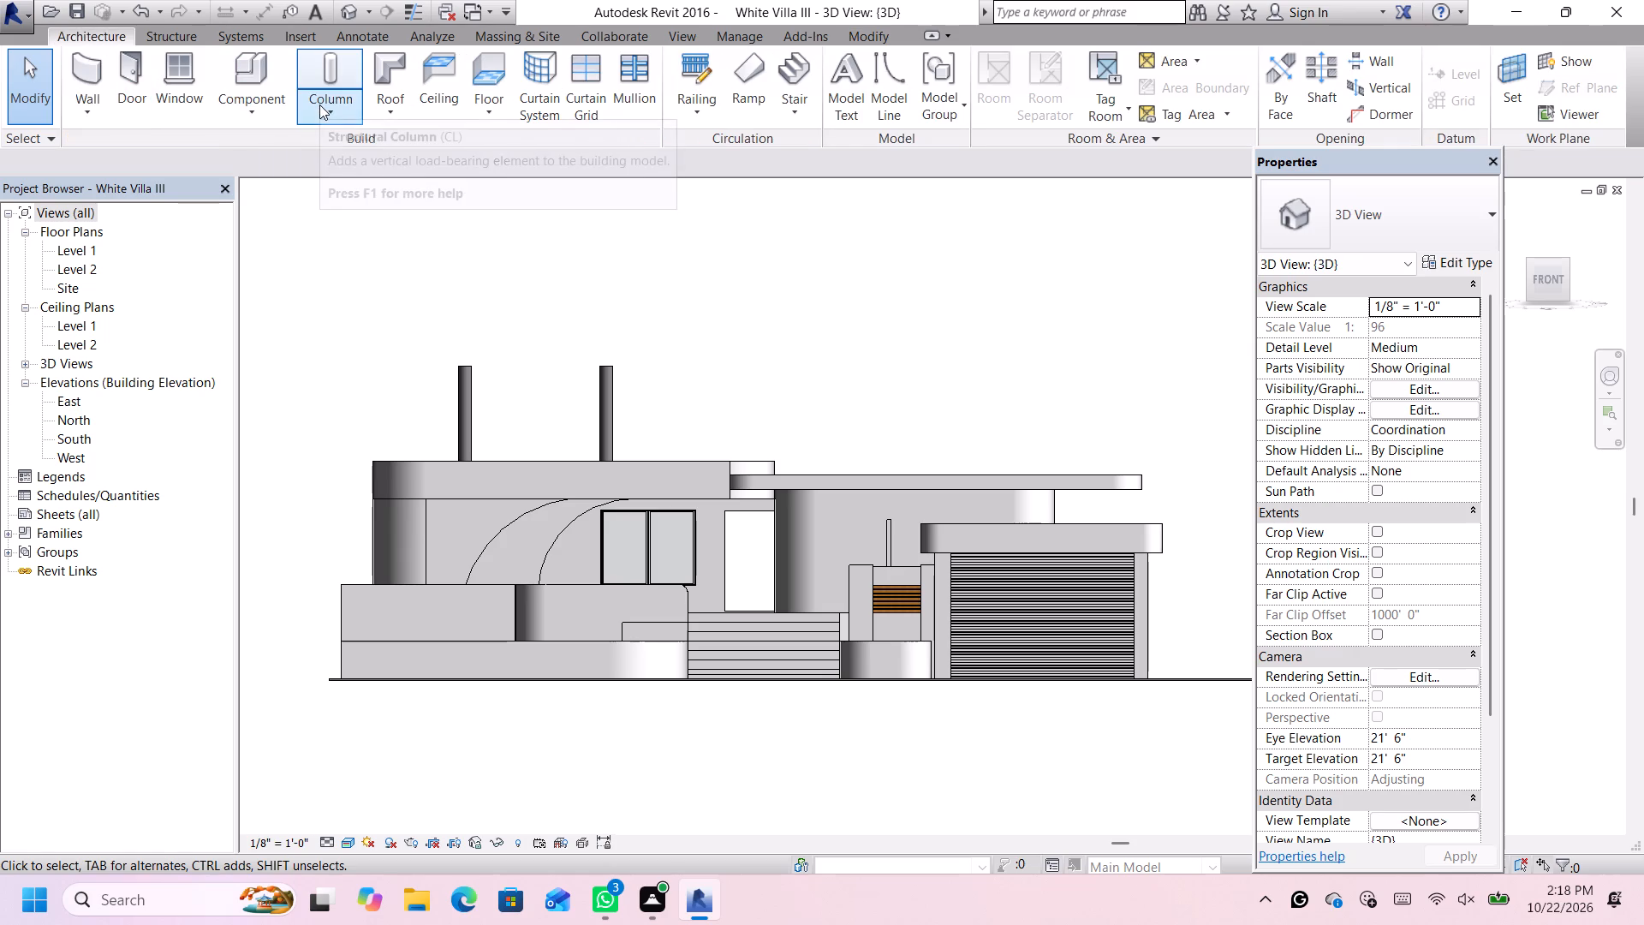
left_click(319, 104)
left_click(333, 191)
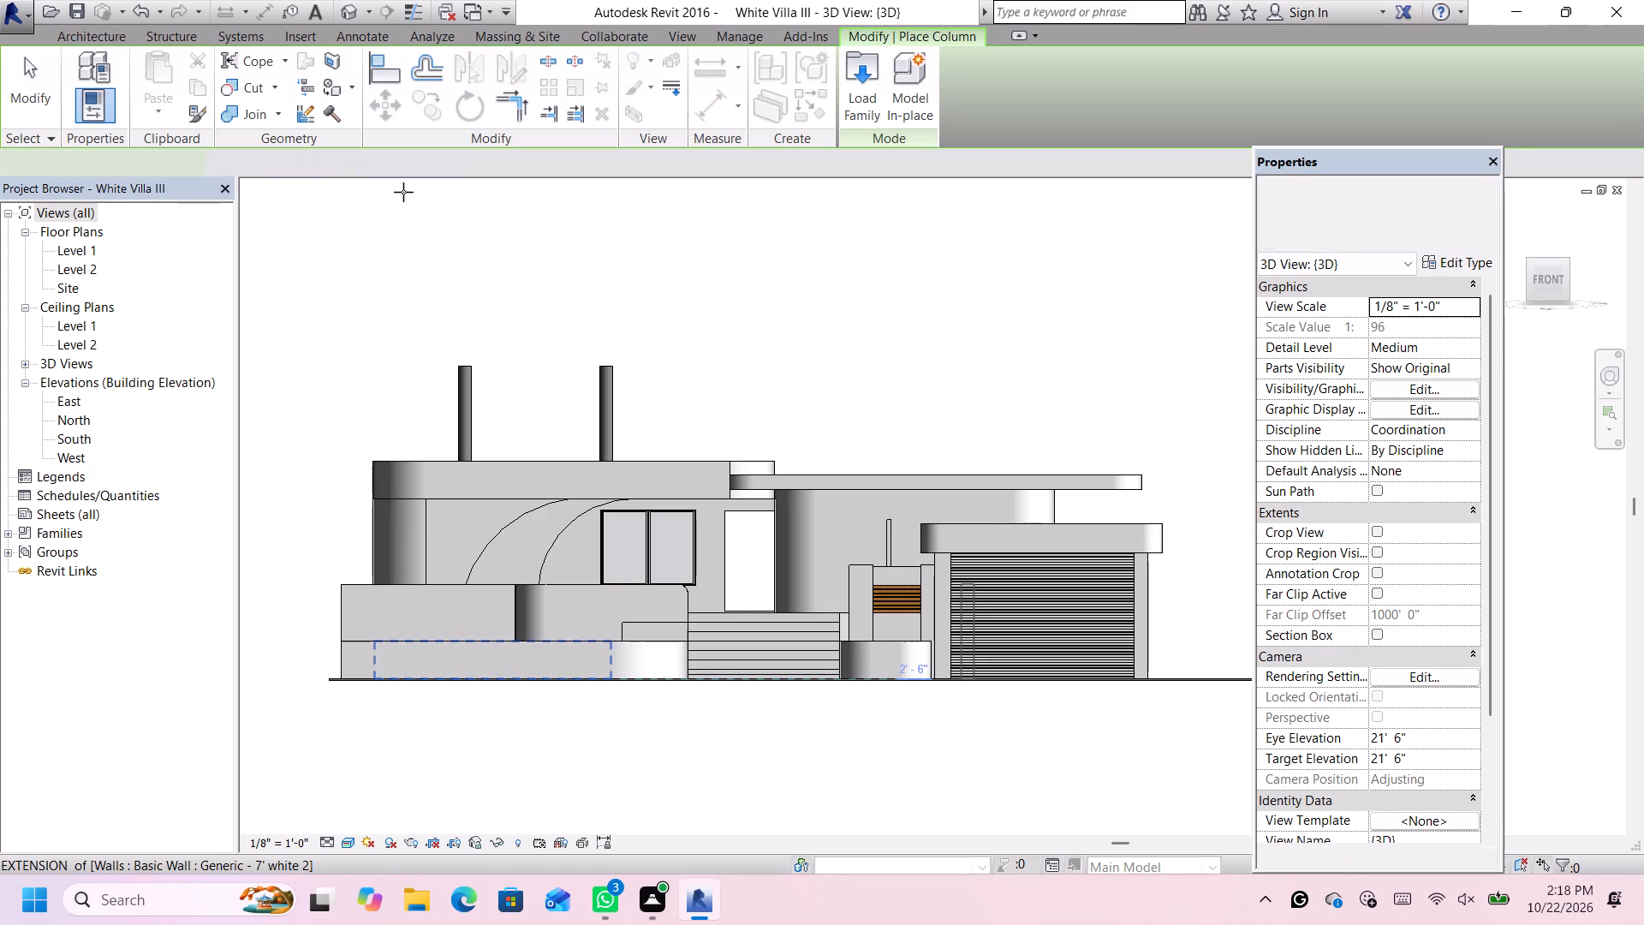
left_click(869, 79)
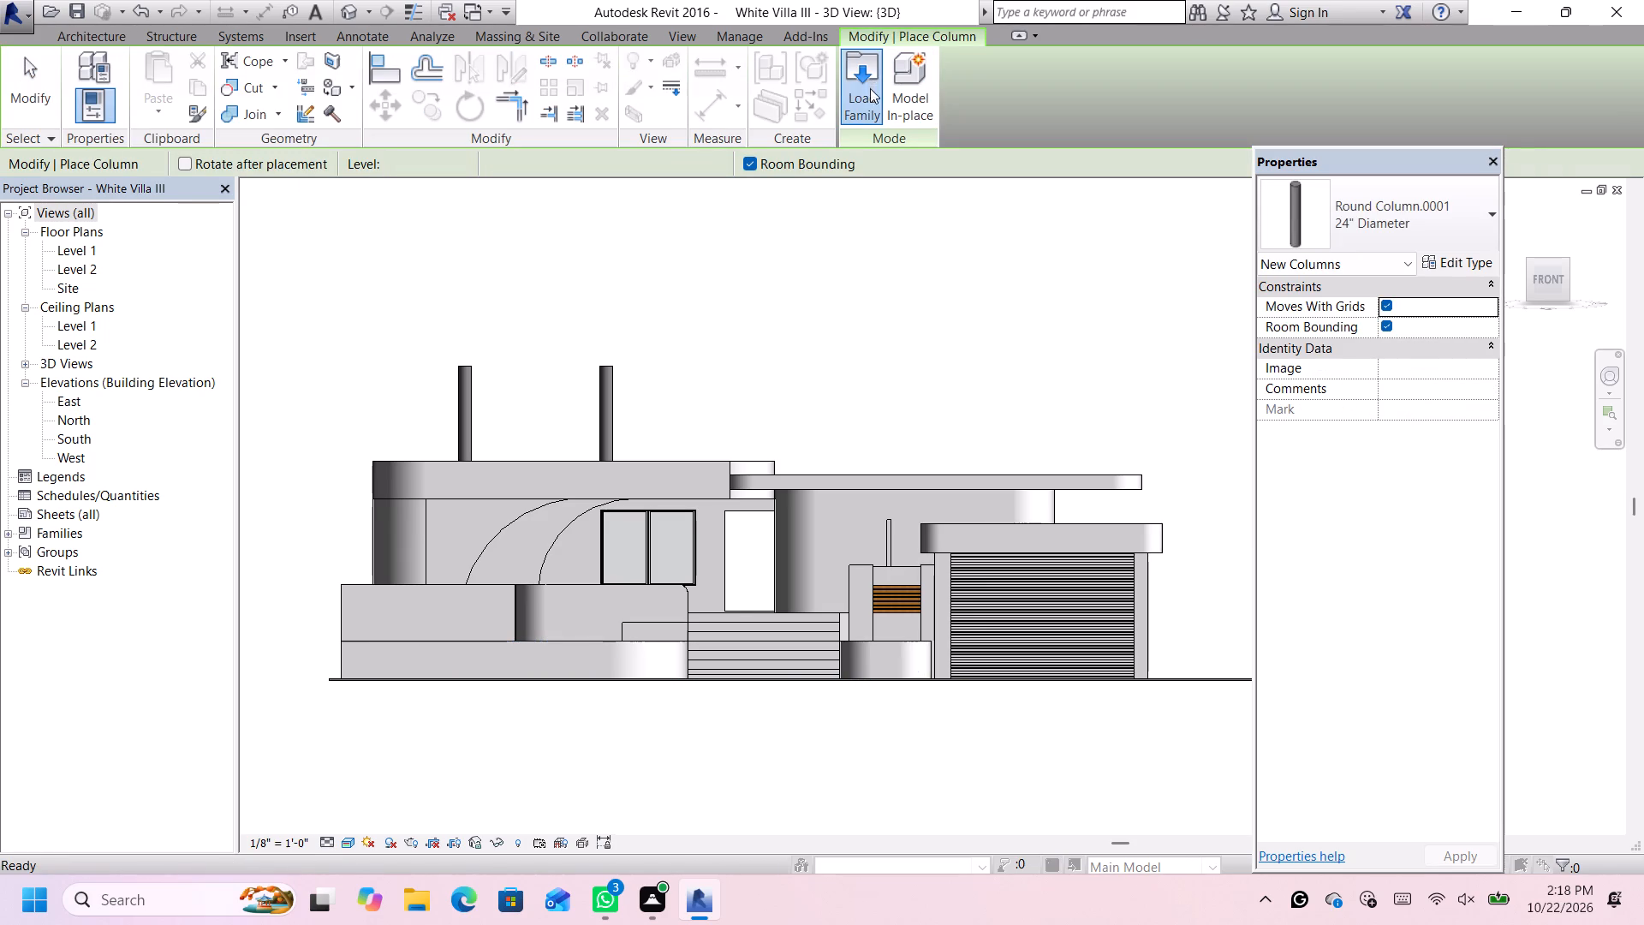
double_click(647, 350)
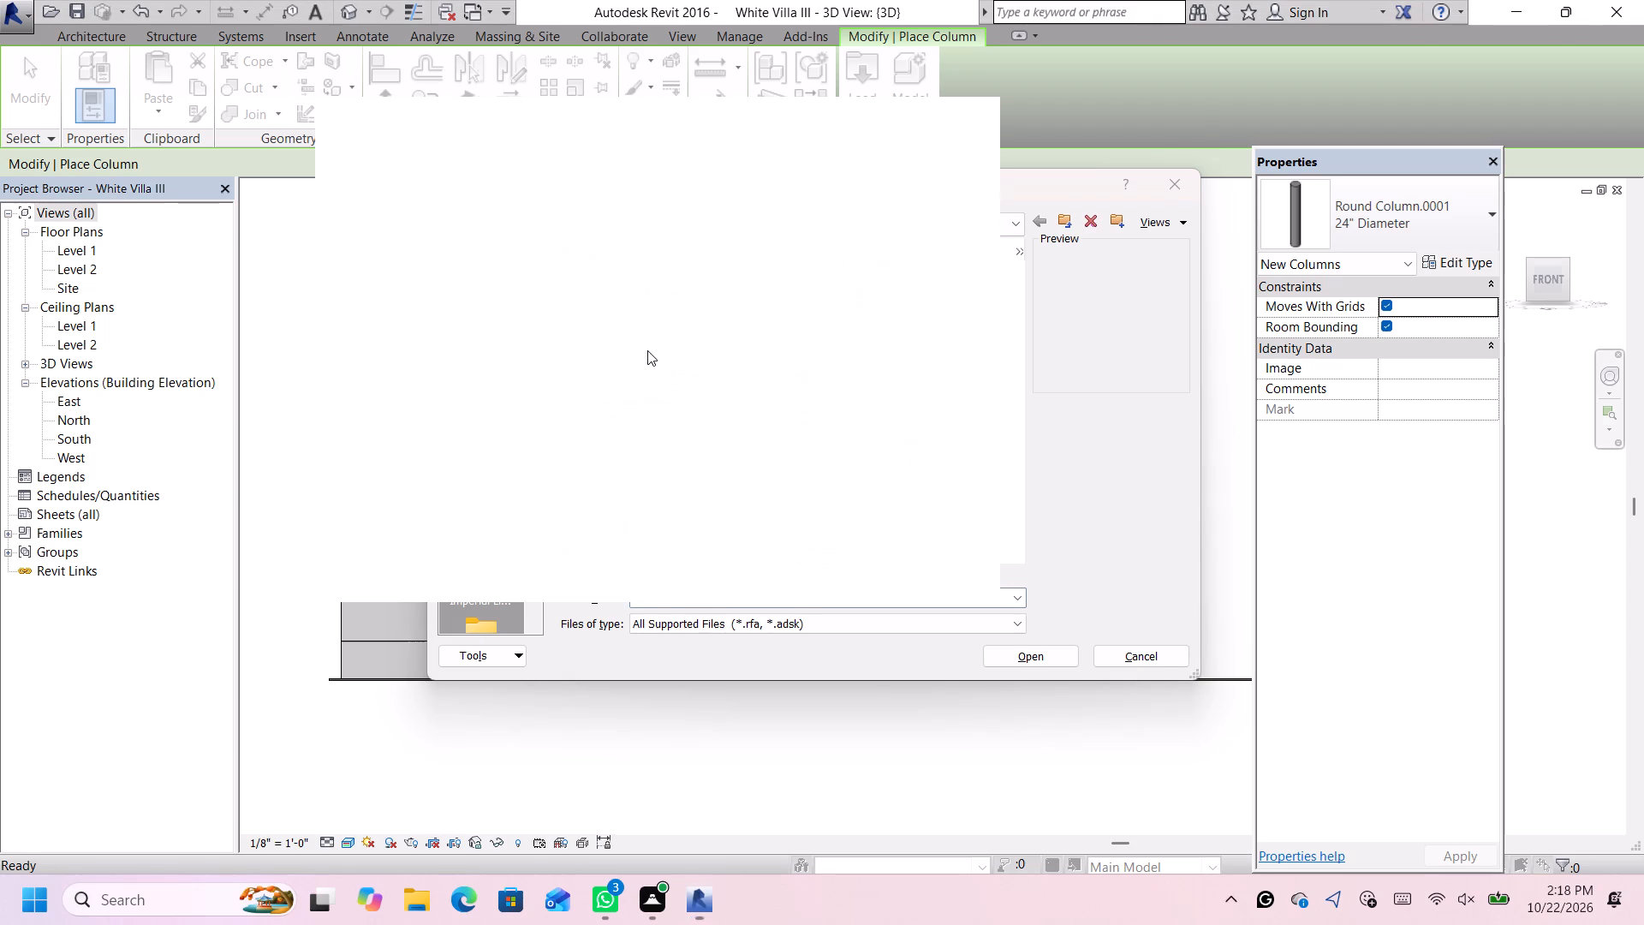
left_click(945, 129)
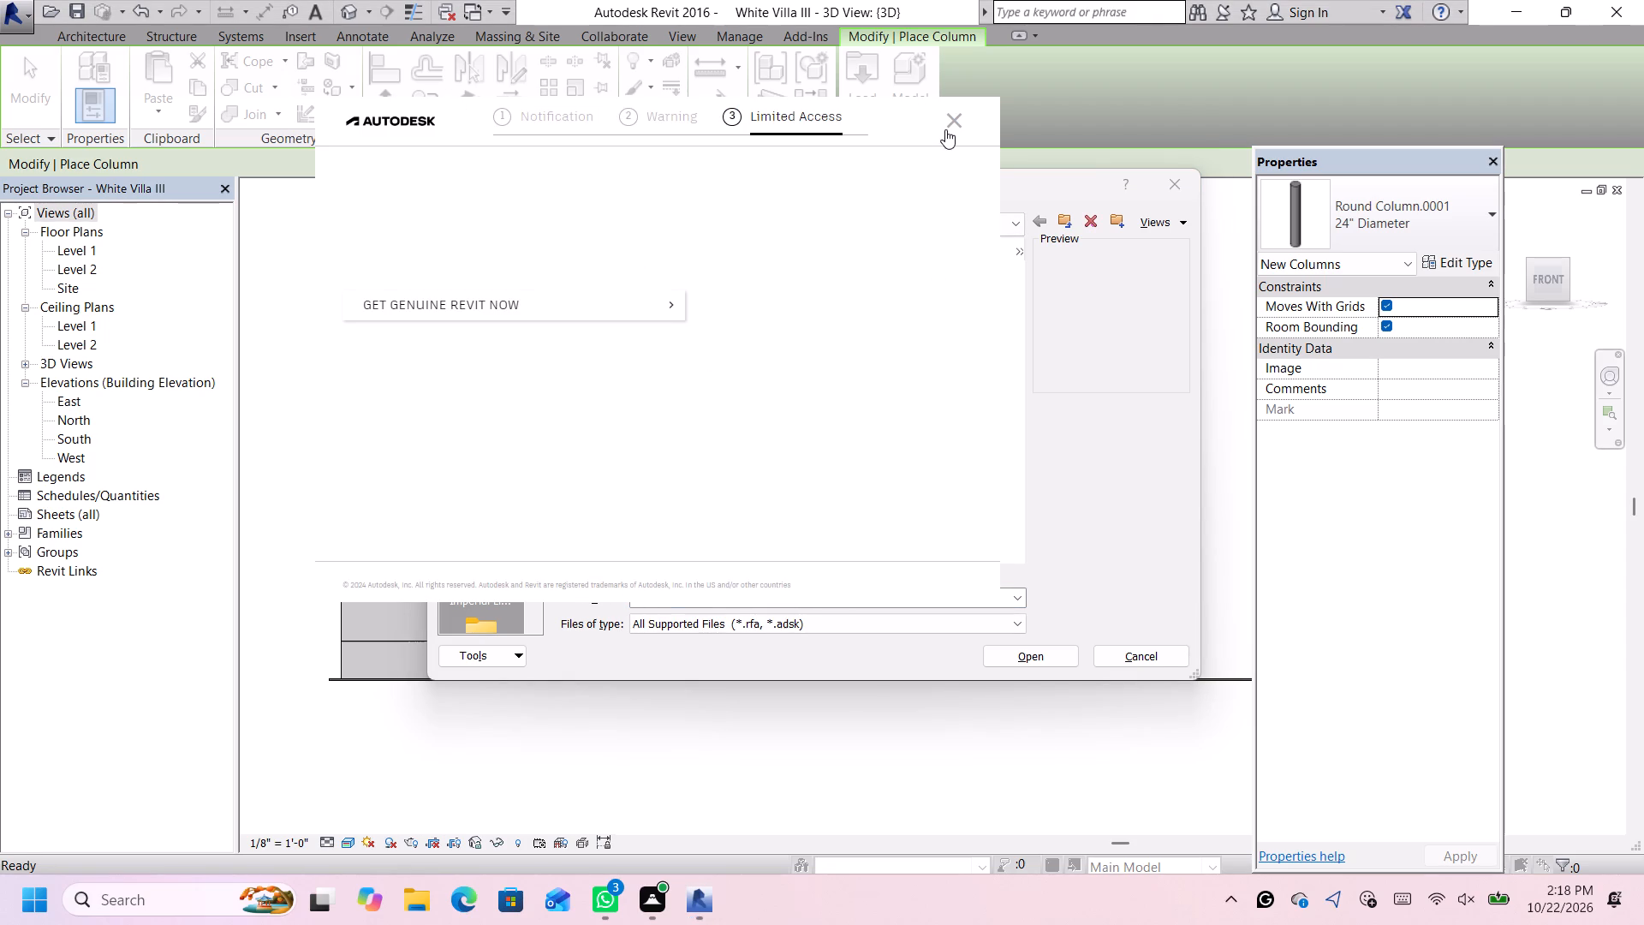
double_click(643, 341)
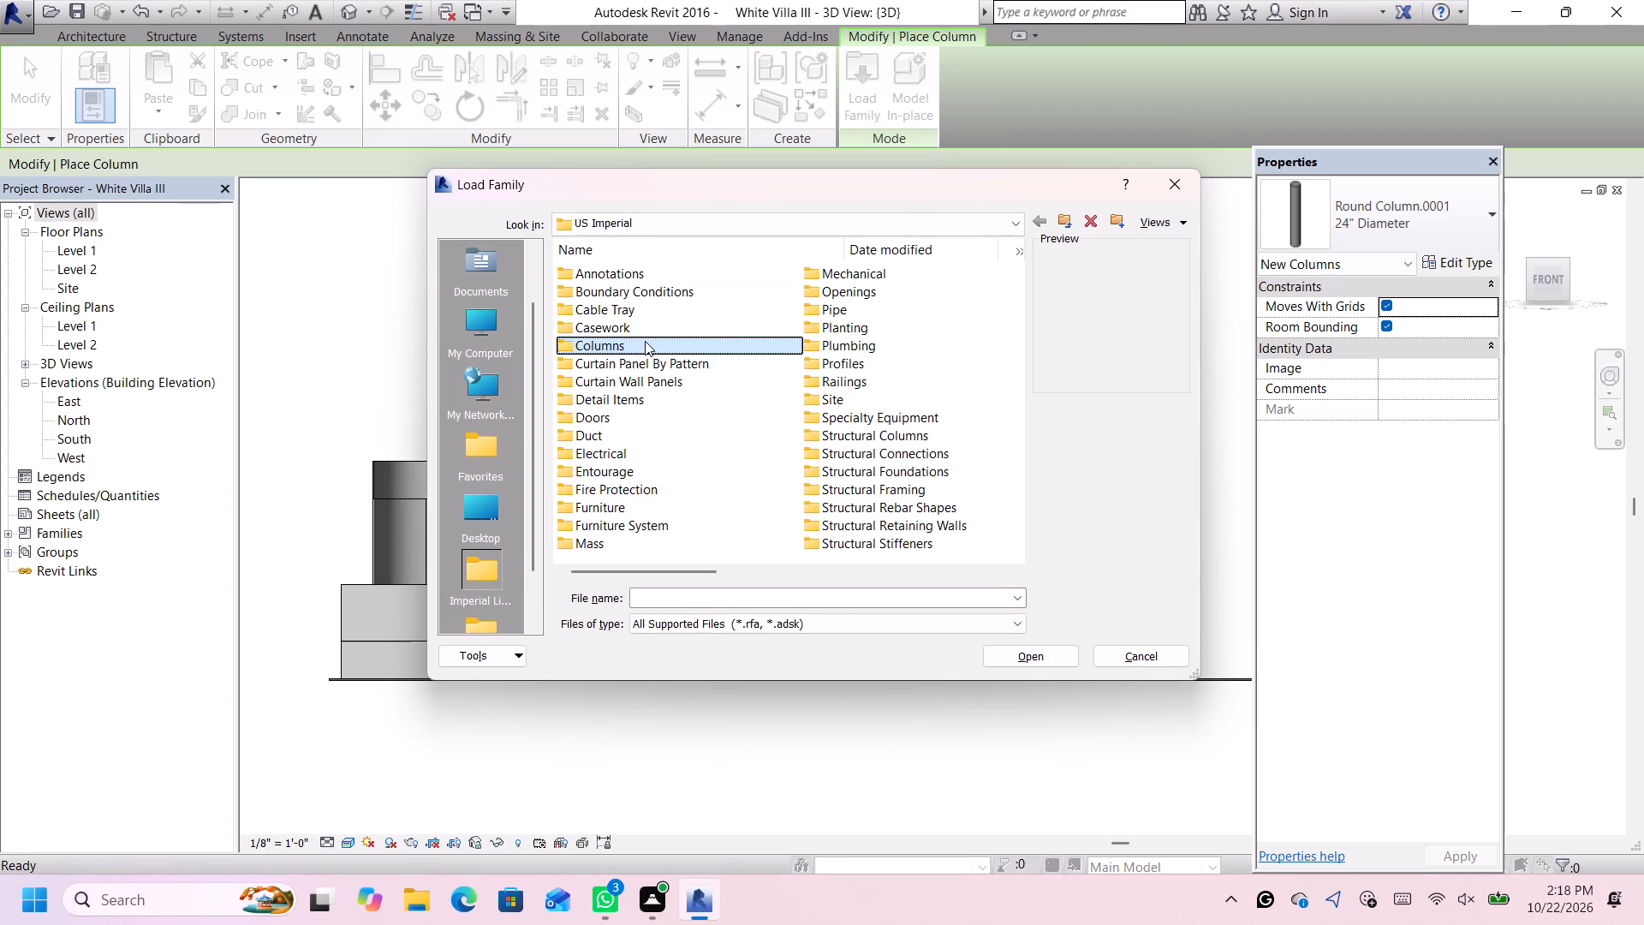
double_click(652, 340)
left_click(735, 342)
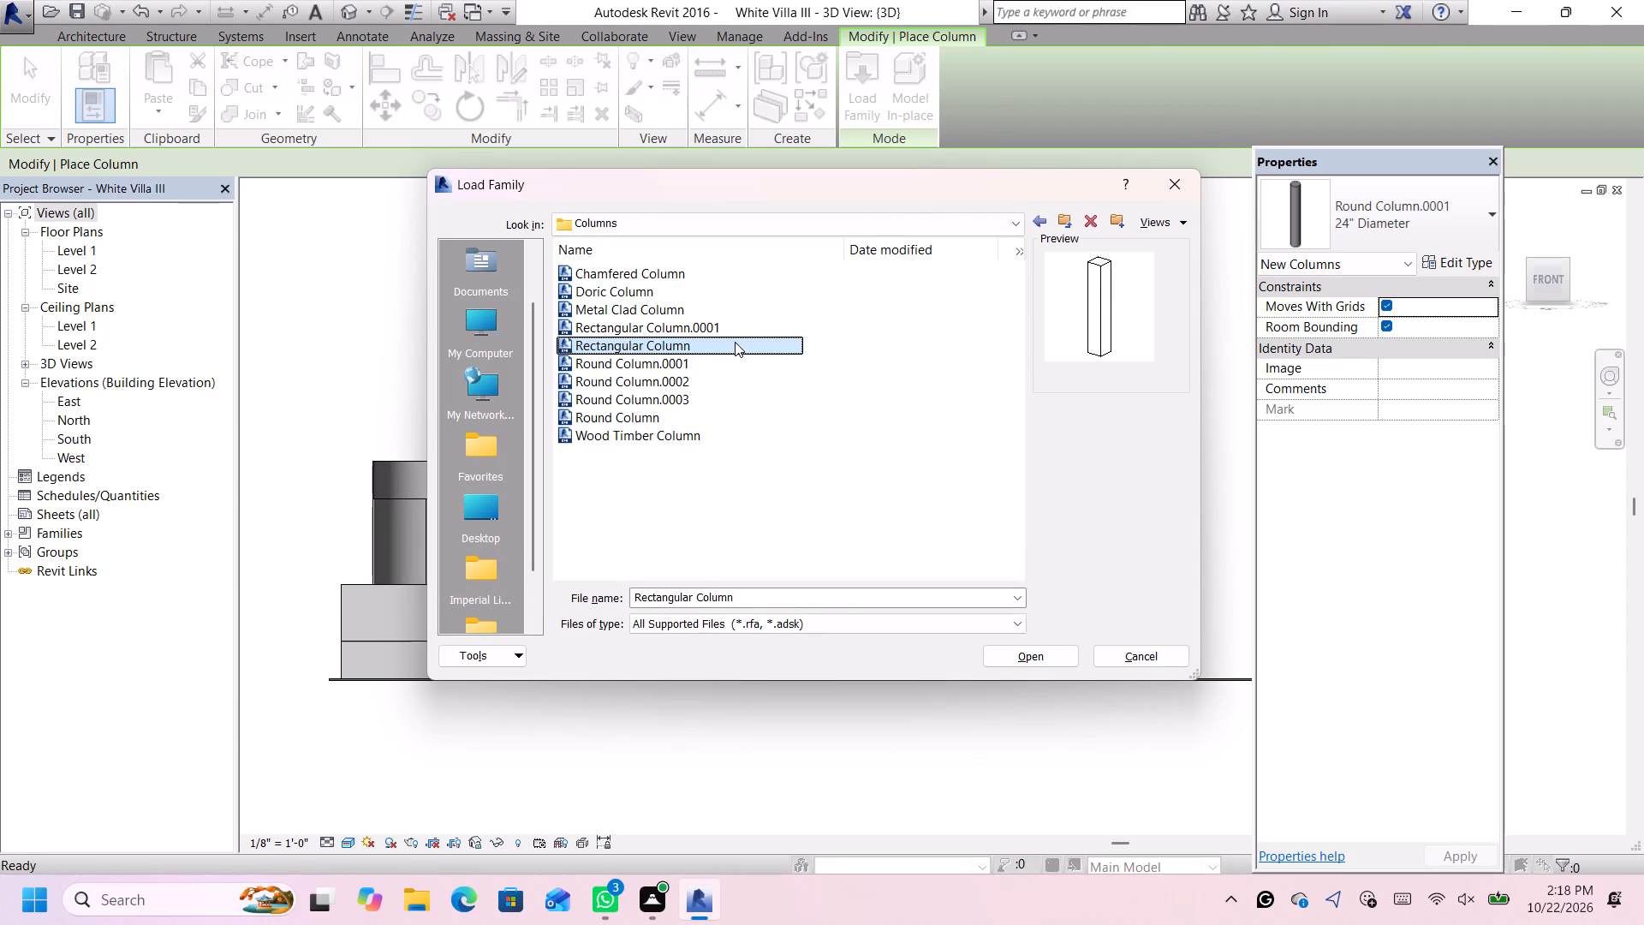
left_click(729, 377)
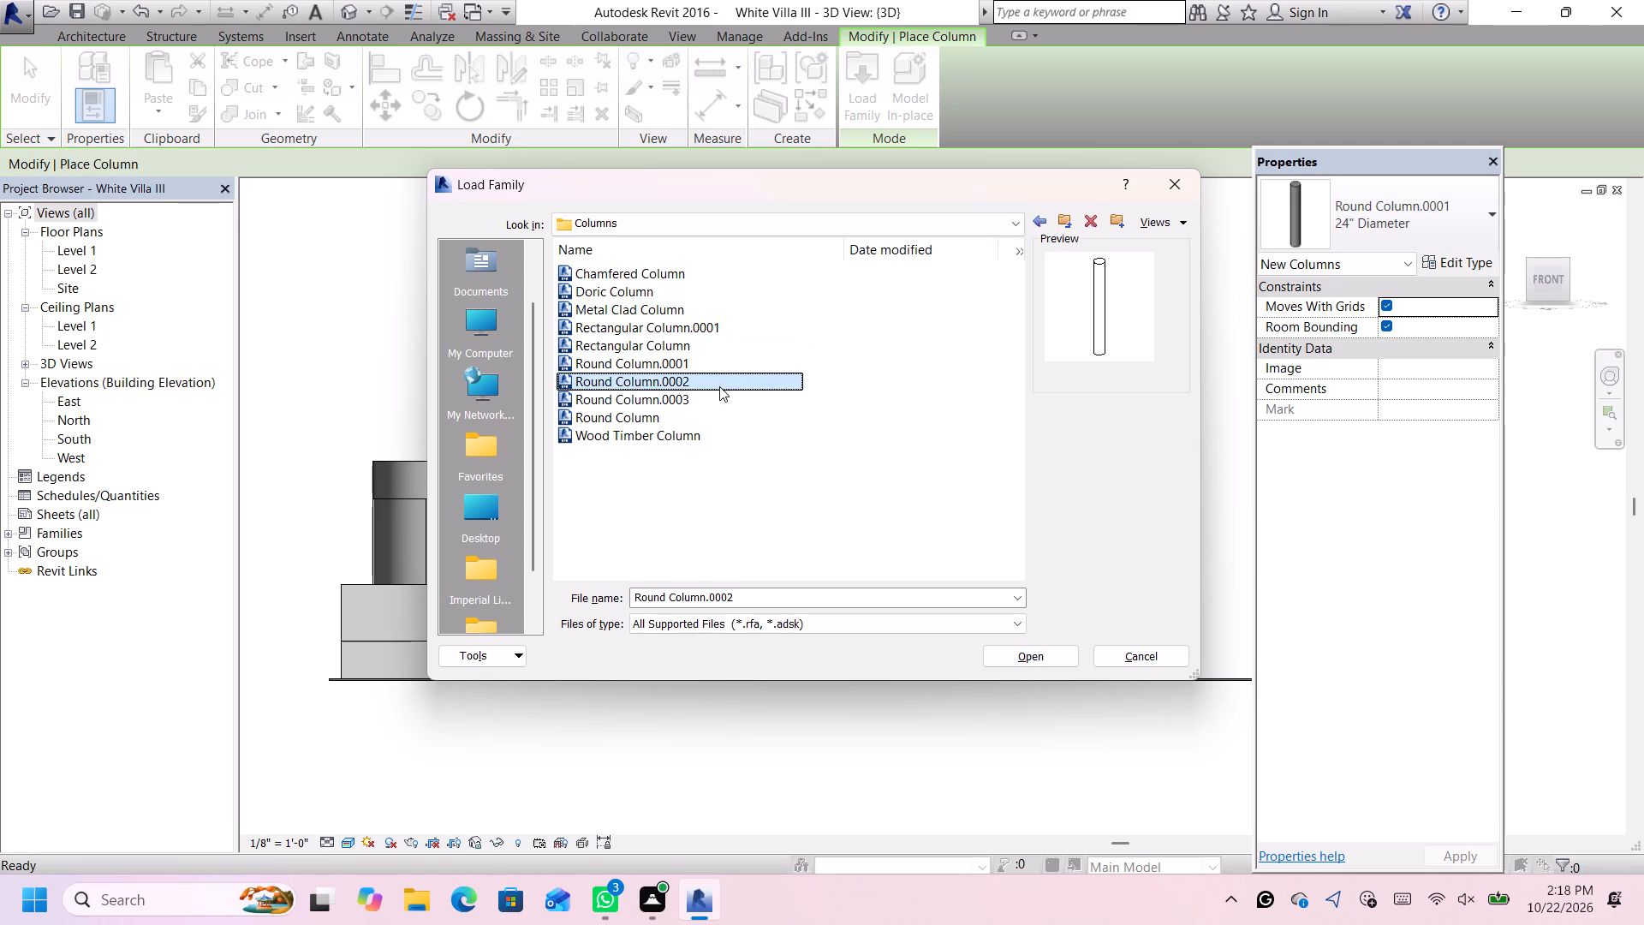
left_click(719, 400)
left_click(721, 381)
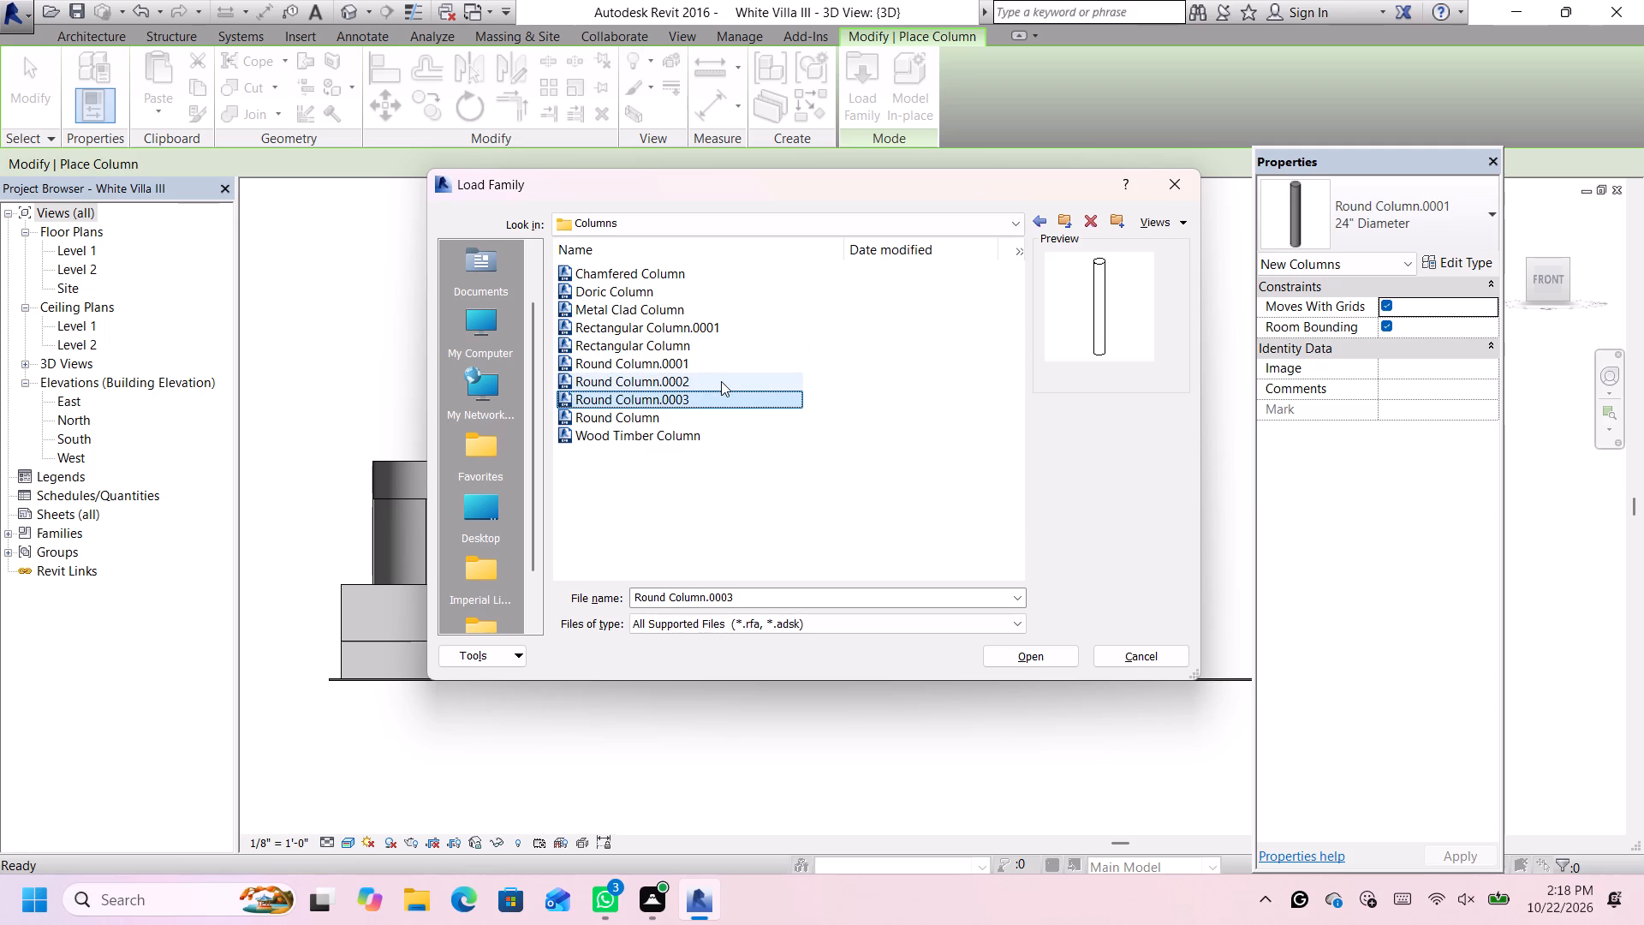
left_click(718, 400)
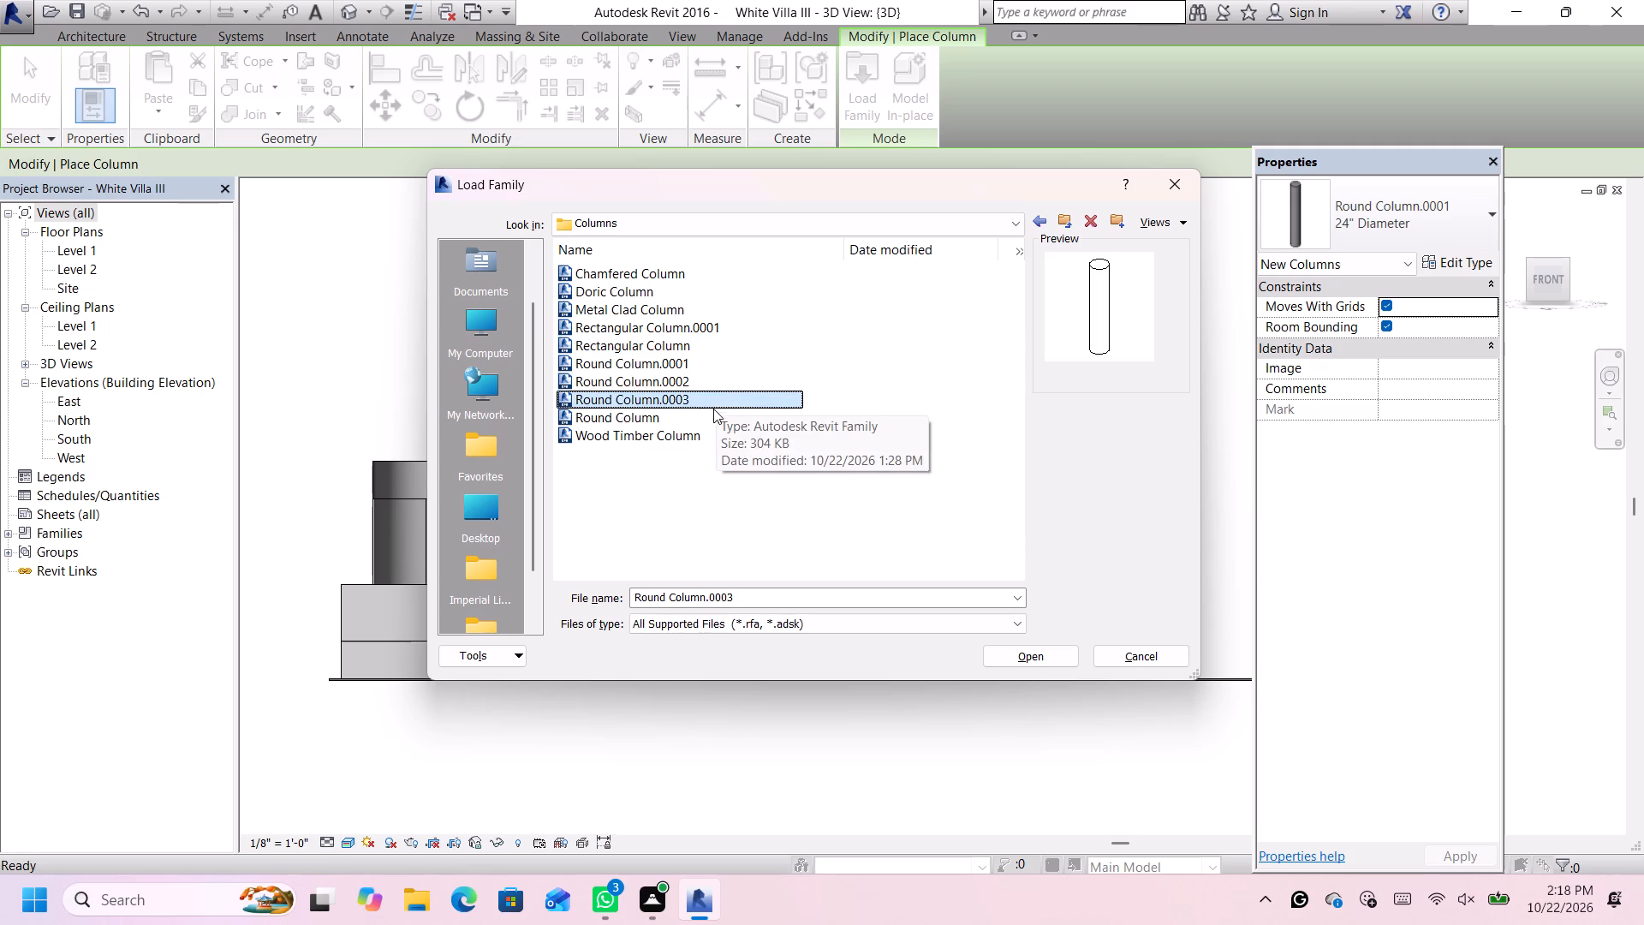
left_click(709, 415)
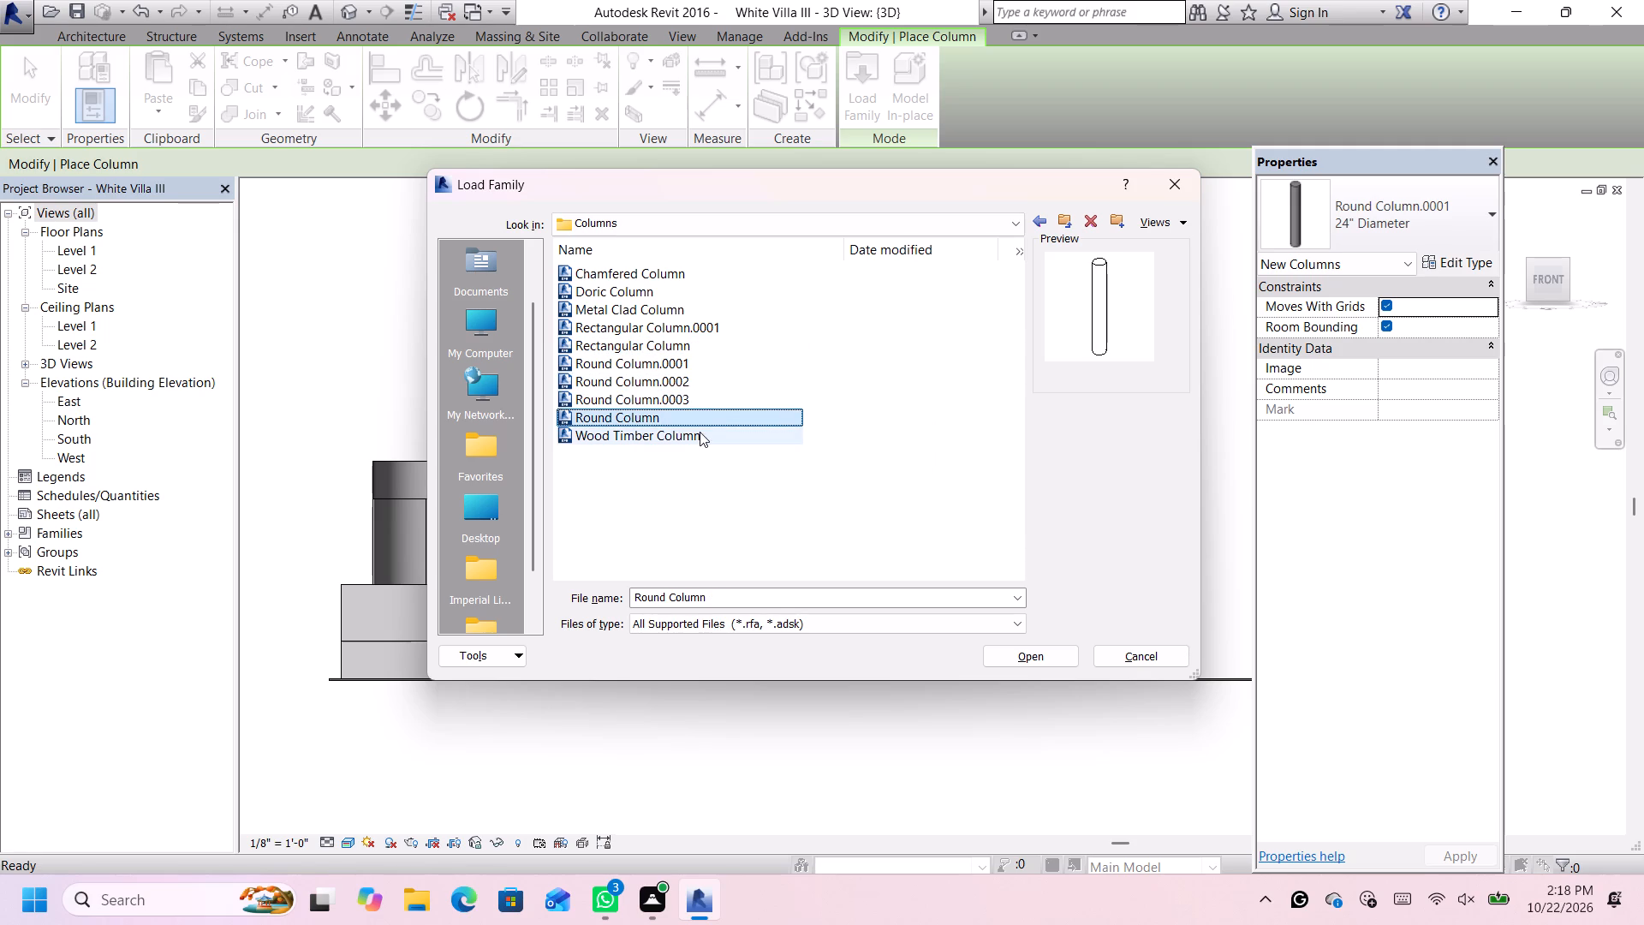
left_click(699, 432)
left_click(706, 417)
double_click(706, 417)
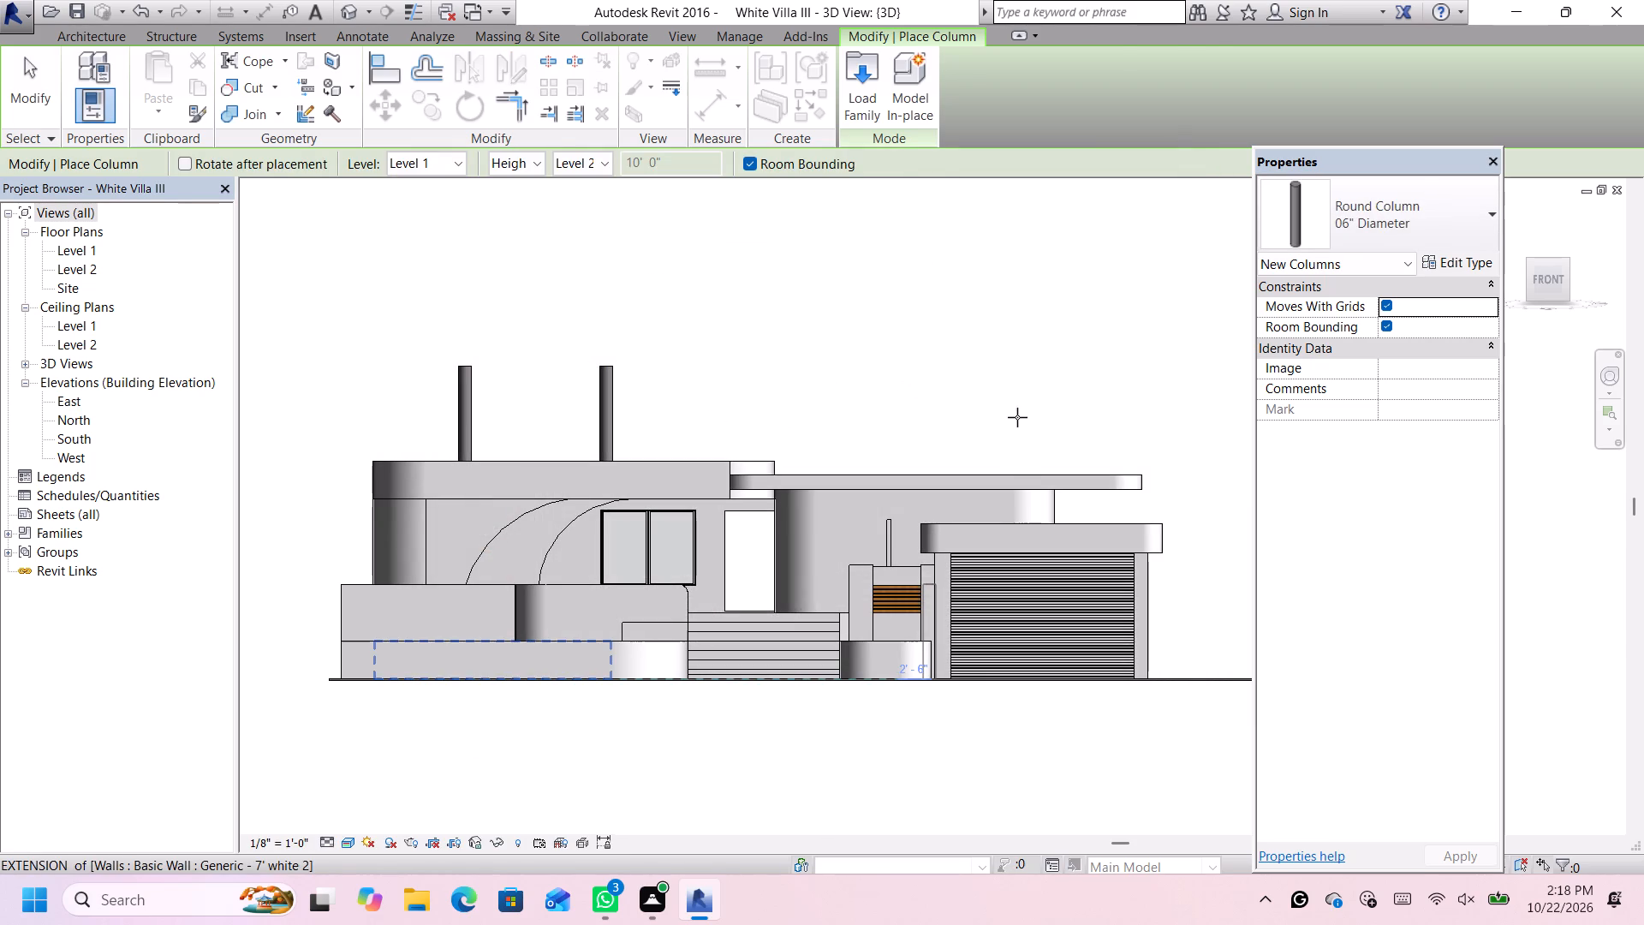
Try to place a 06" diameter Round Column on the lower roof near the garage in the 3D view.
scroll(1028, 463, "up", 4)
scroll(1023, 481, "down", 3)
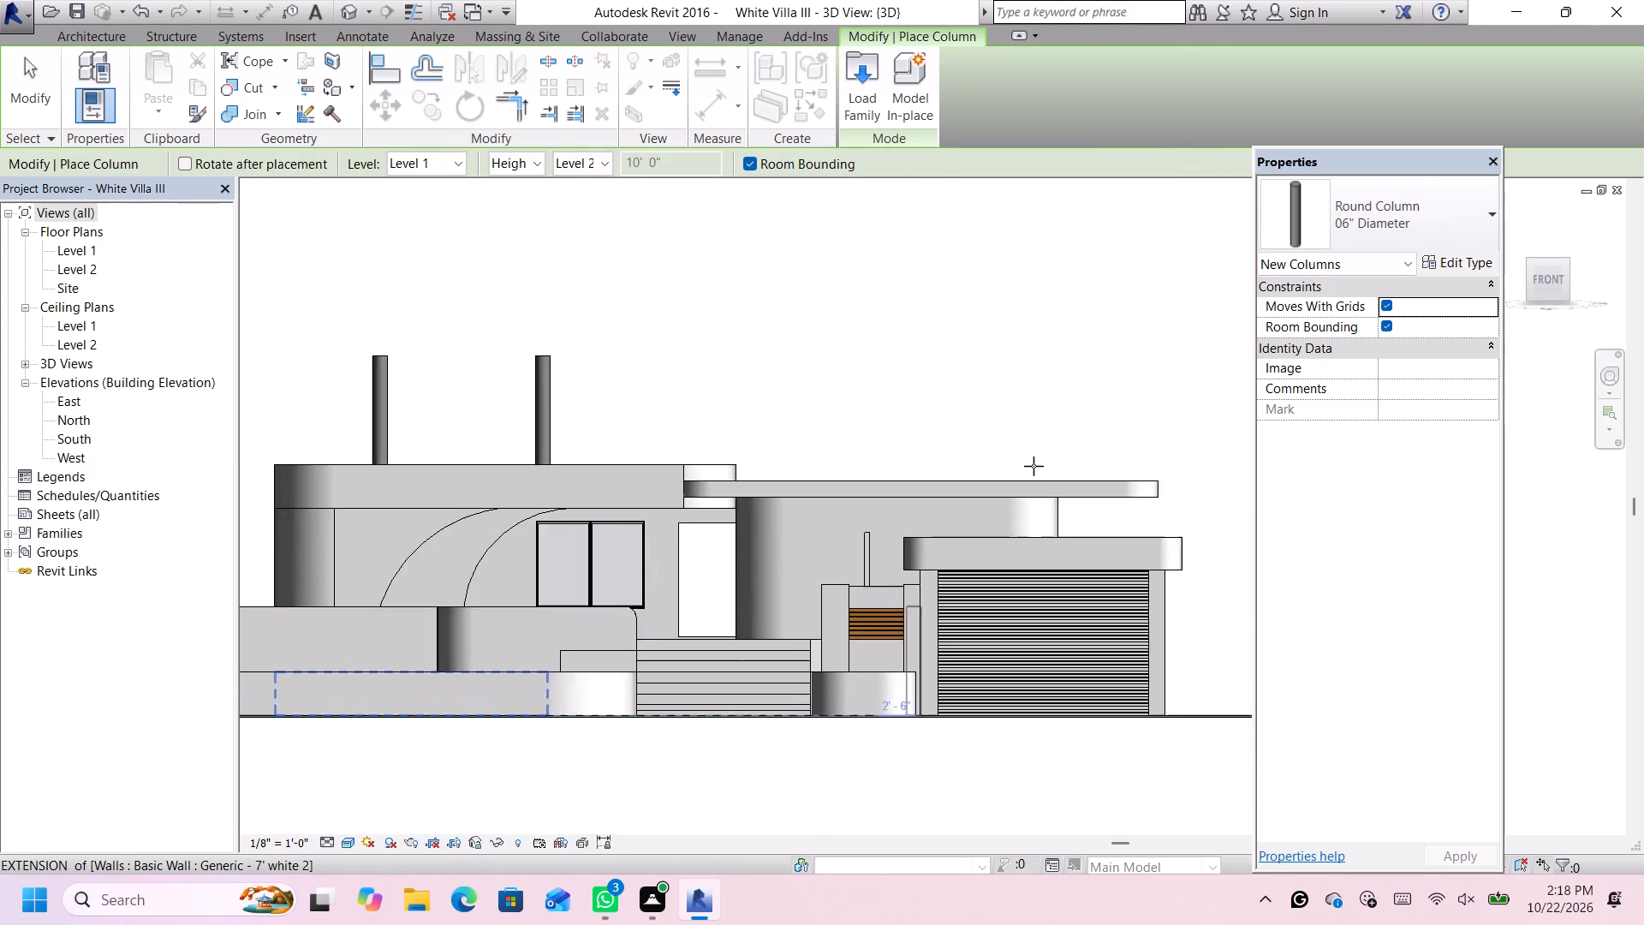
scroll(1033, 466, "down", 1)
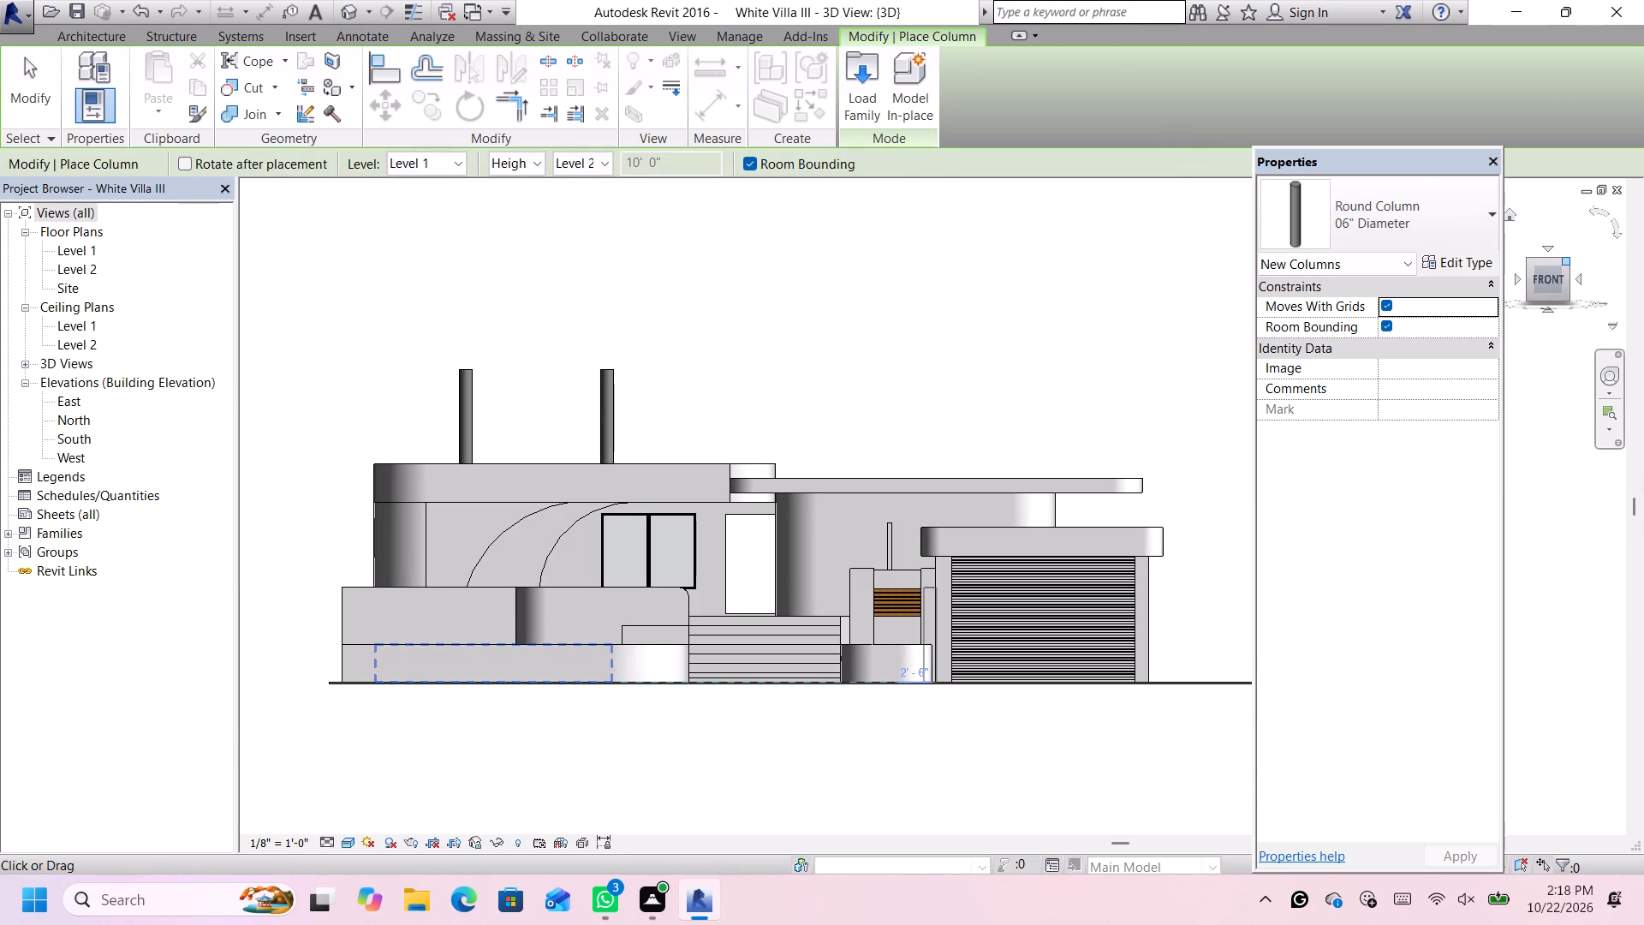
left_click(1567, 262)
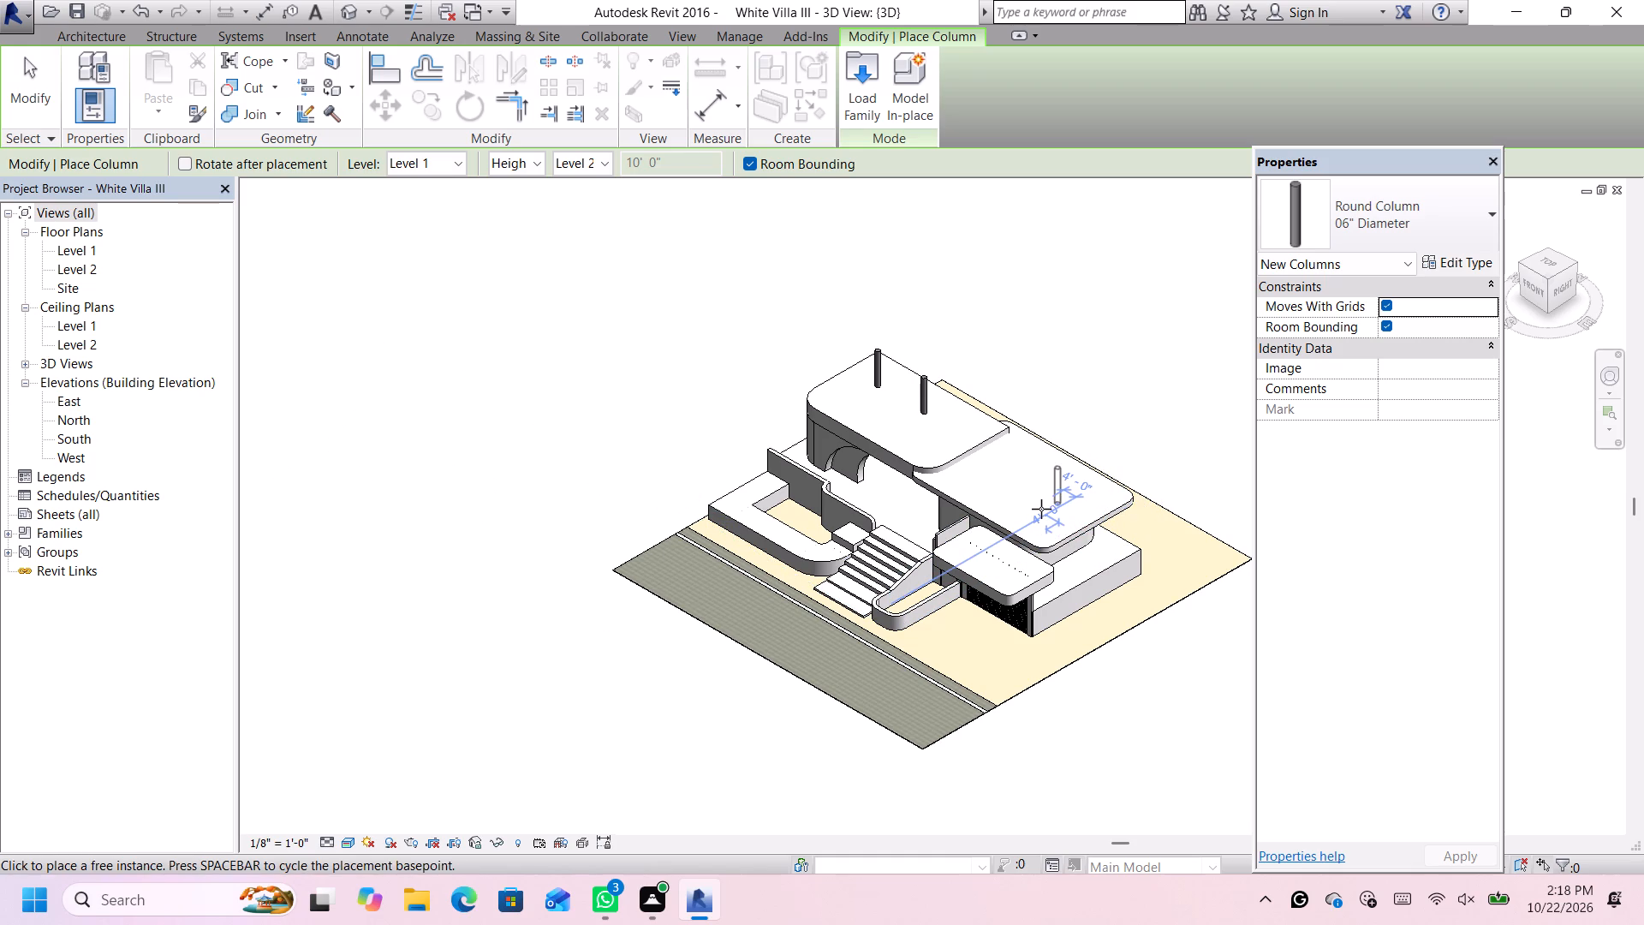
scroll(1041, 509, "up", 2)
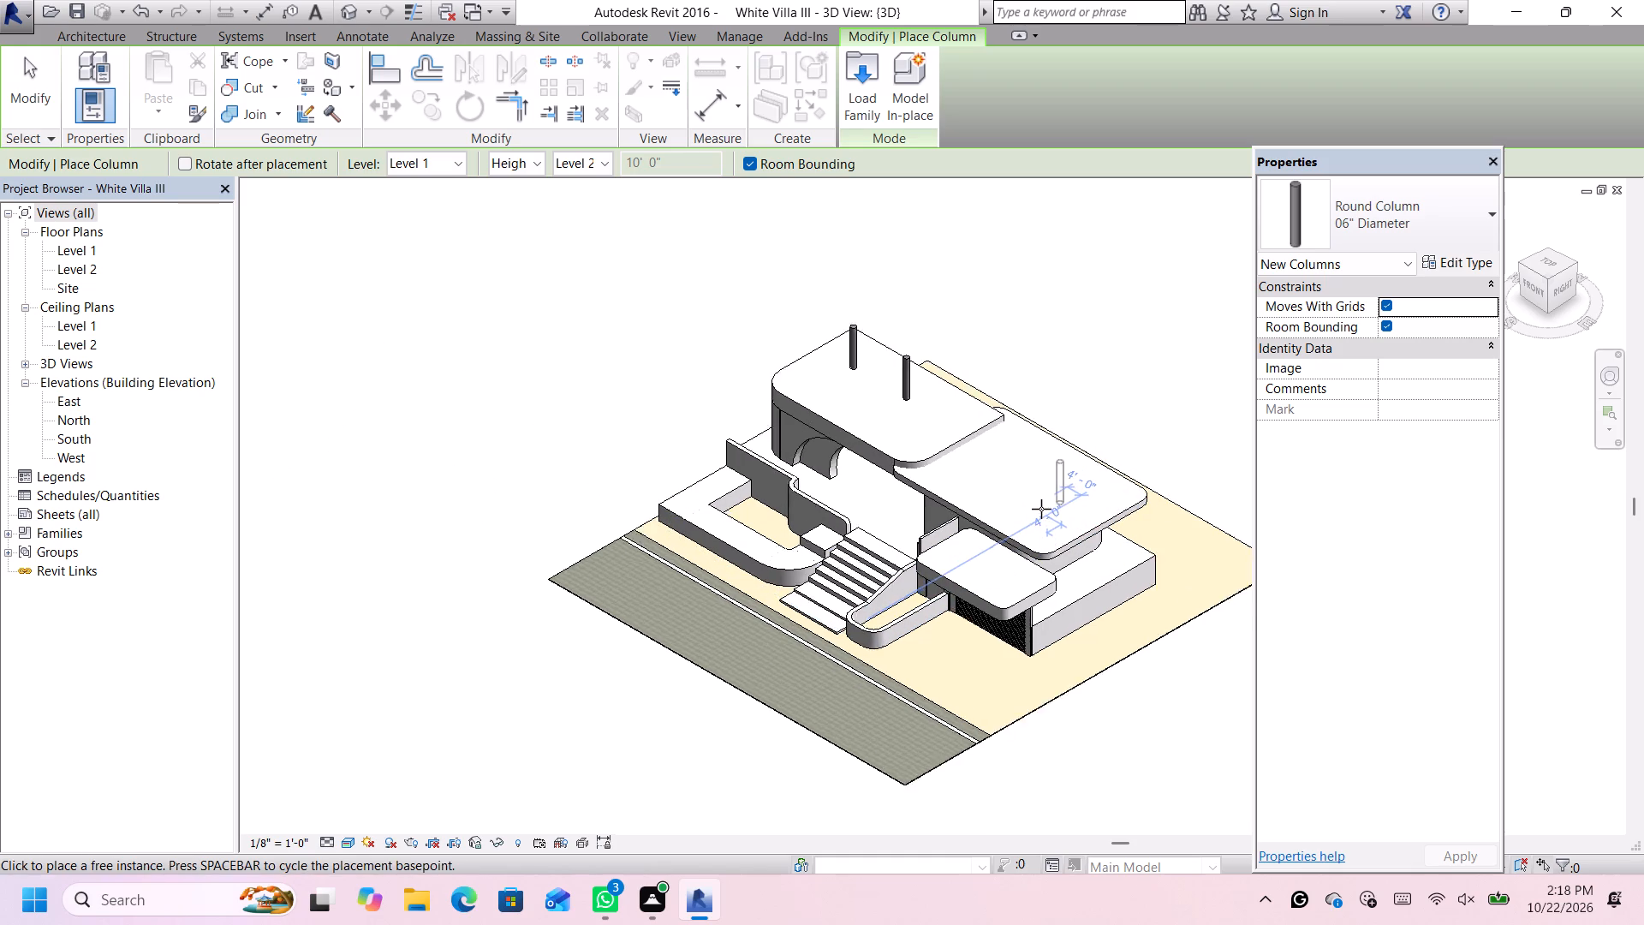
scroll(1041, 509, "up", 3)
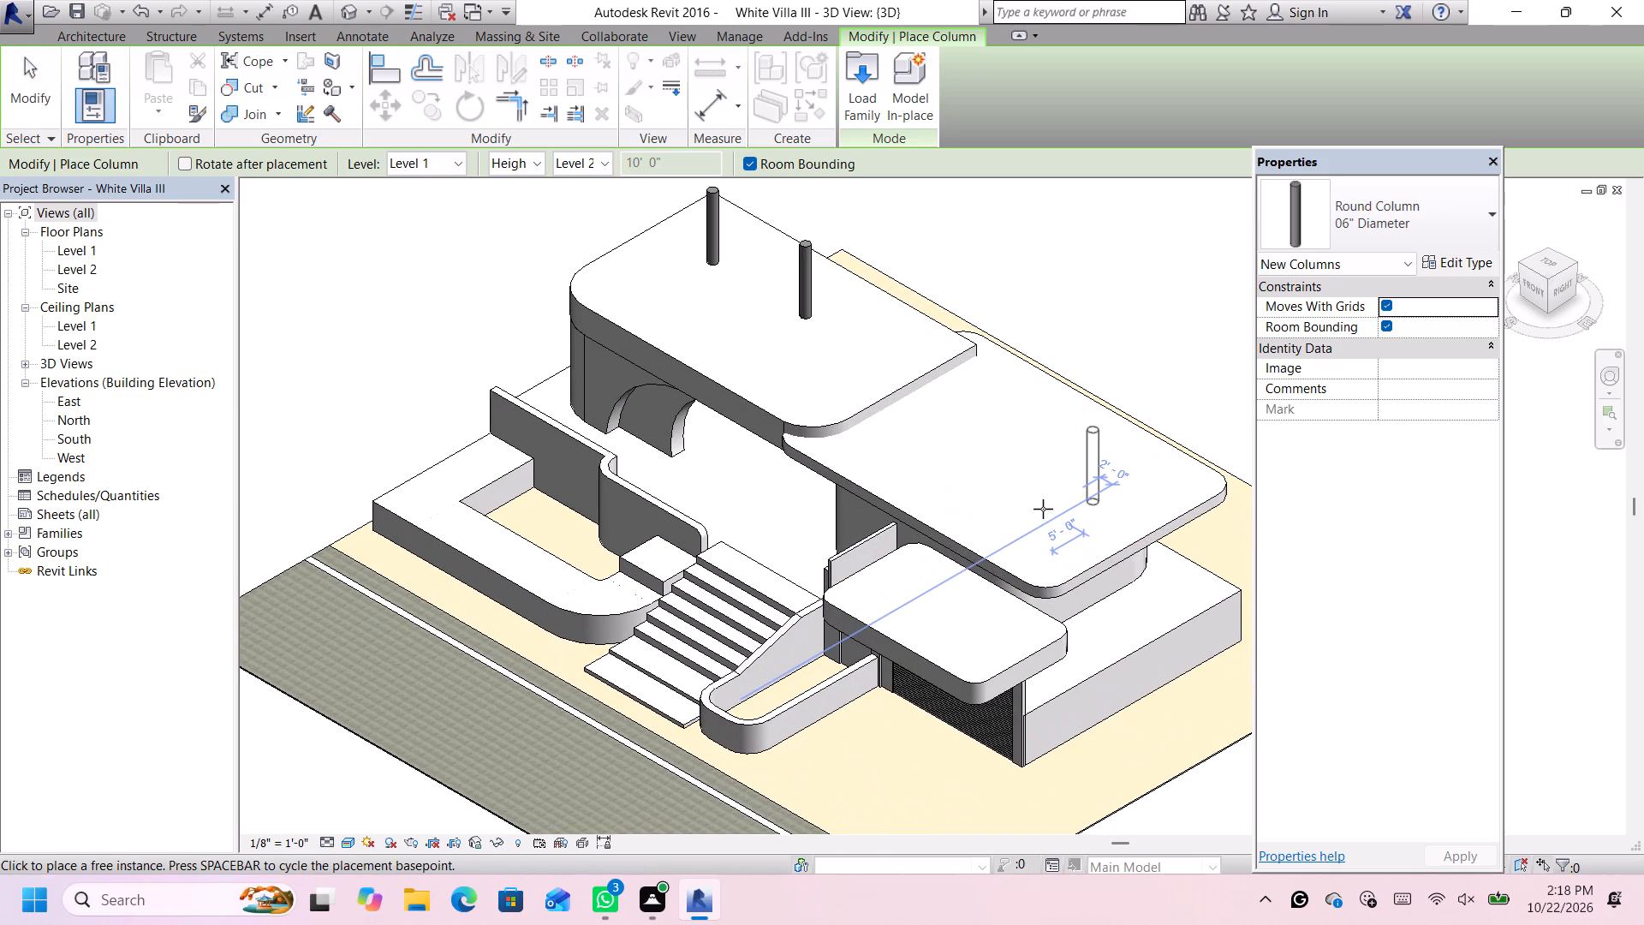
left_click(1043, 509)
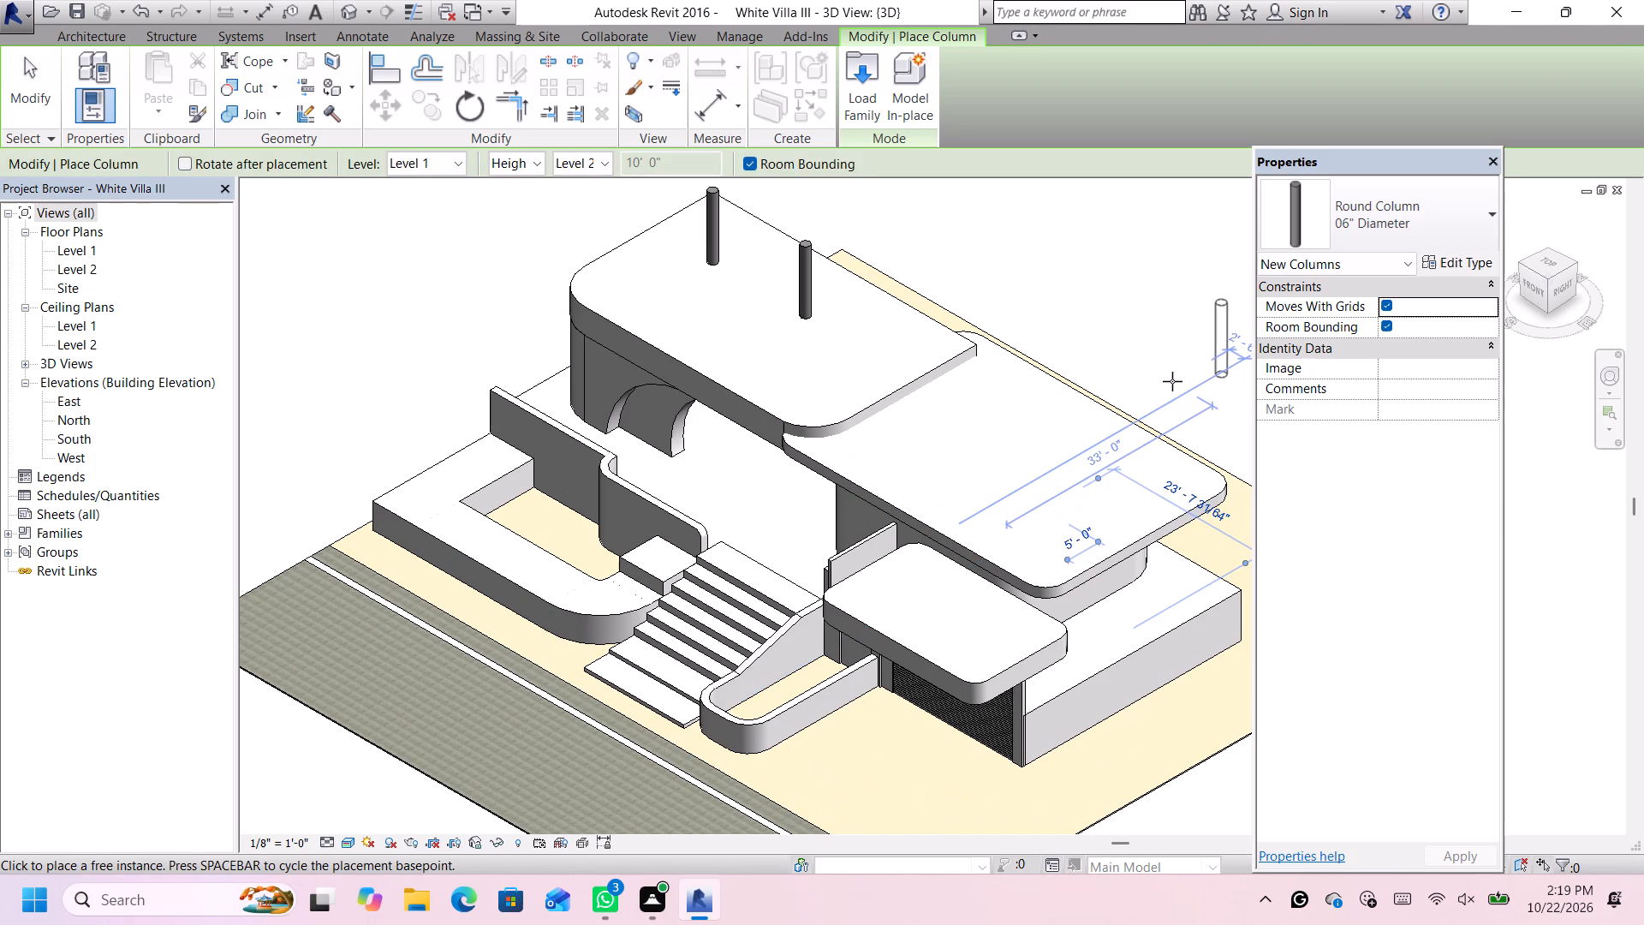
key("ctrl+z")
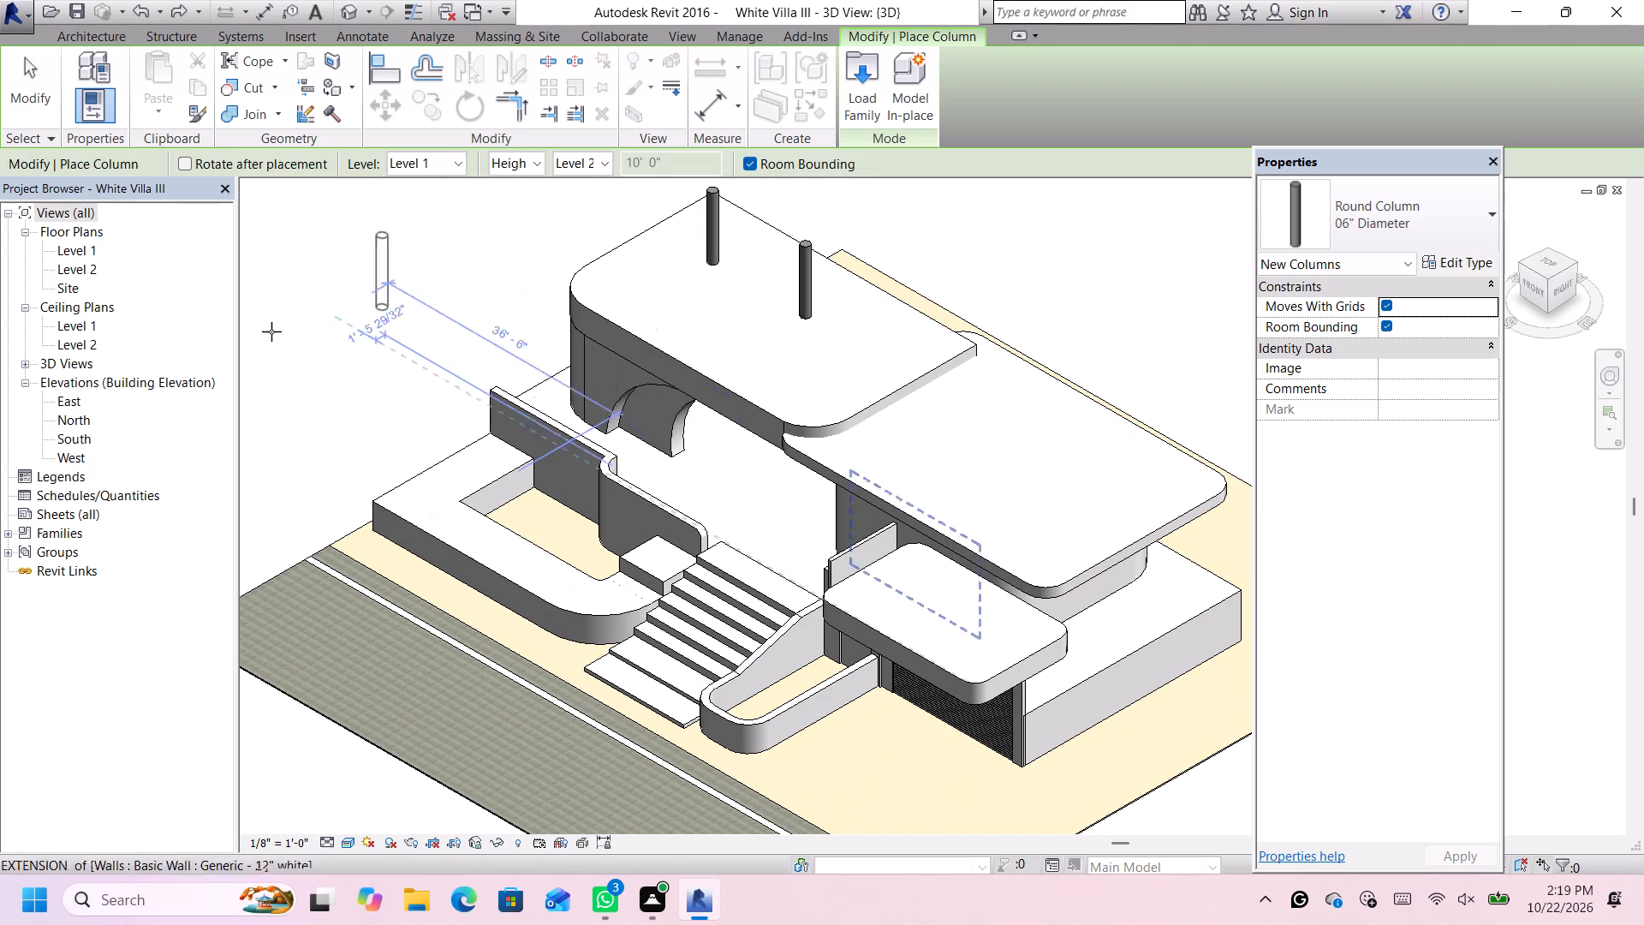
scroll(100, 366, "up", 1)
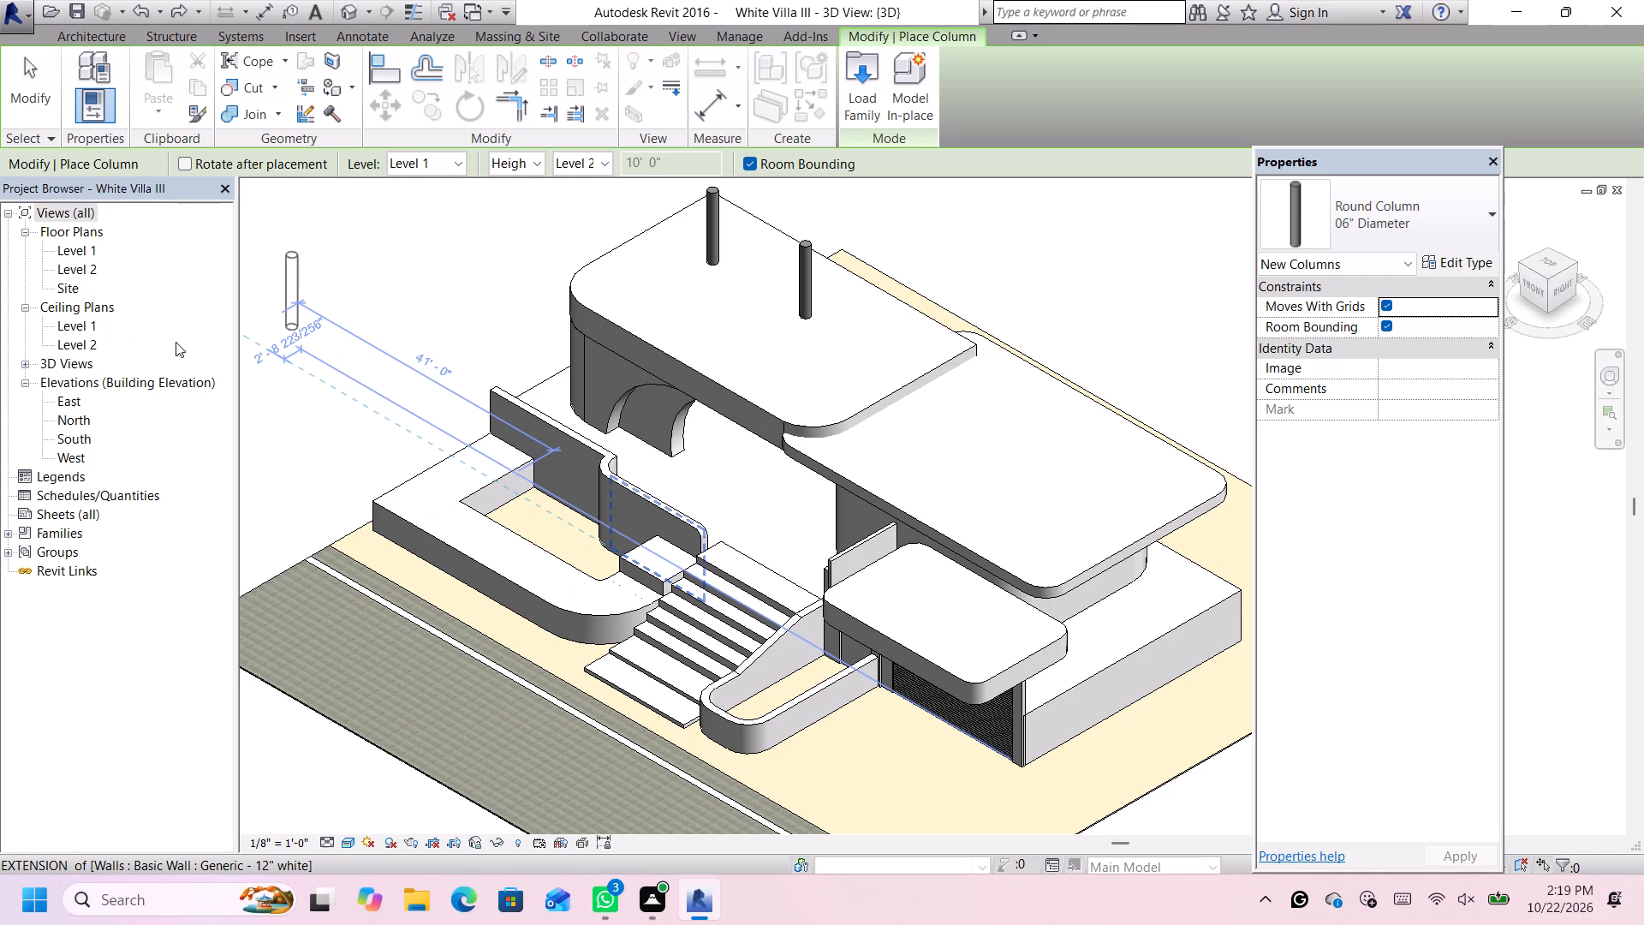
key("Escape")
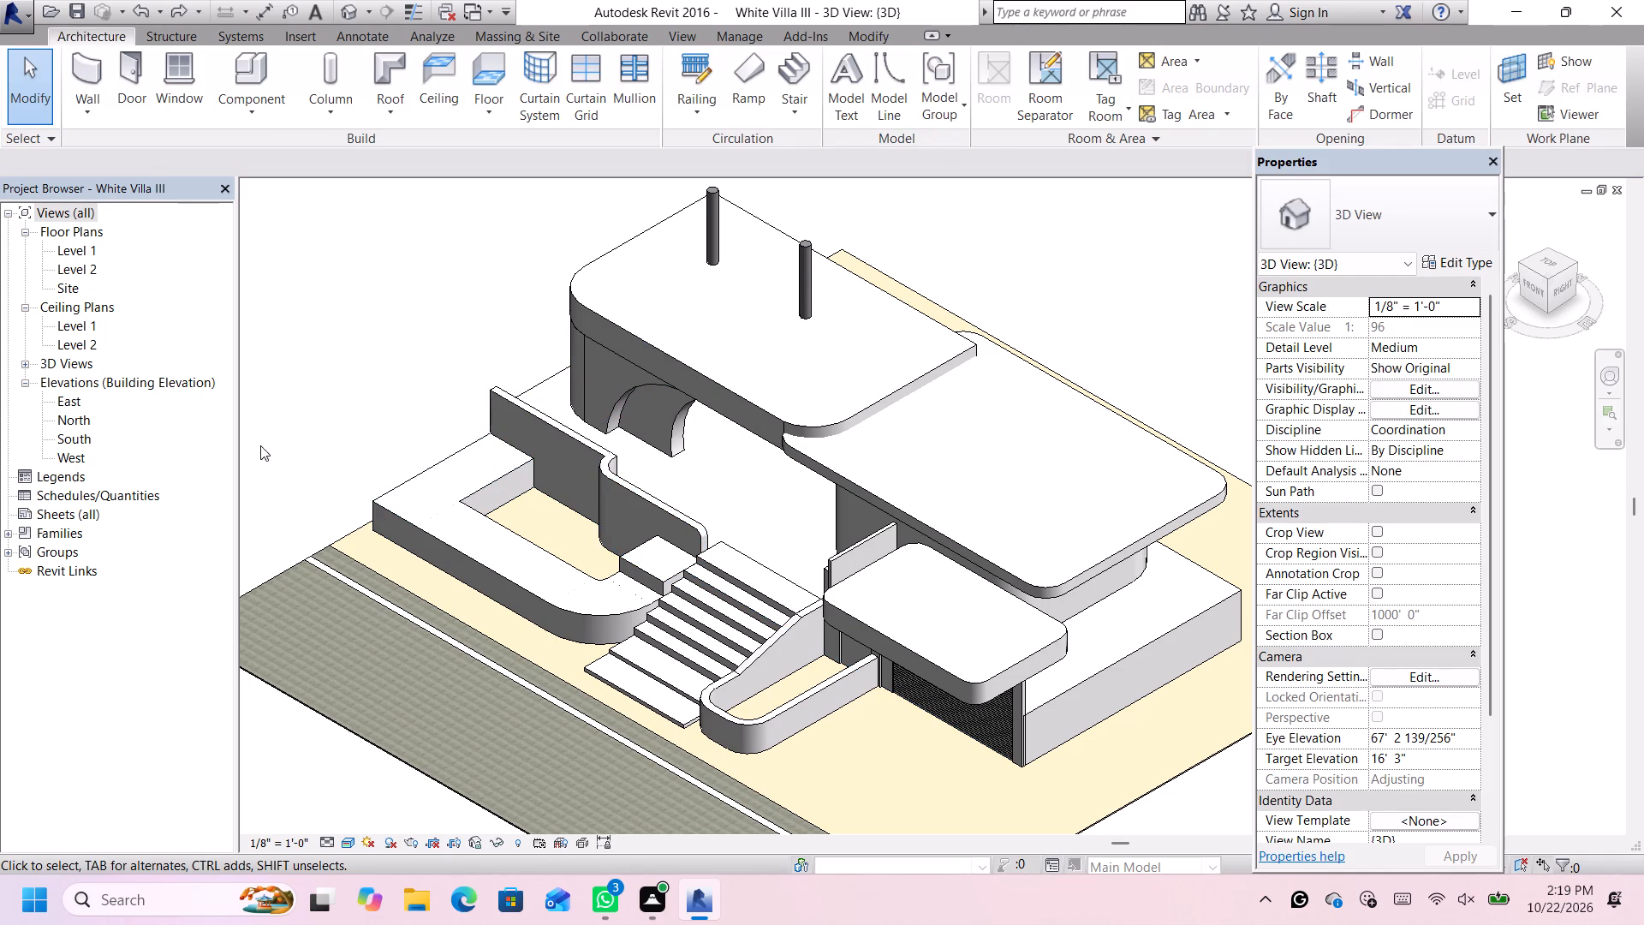
In the South elevation, add five levels above Level 2 by picking, each offset 10' from the one below, dismissing the licence notification.
left_click(75, 441)
left_click(75, 441)
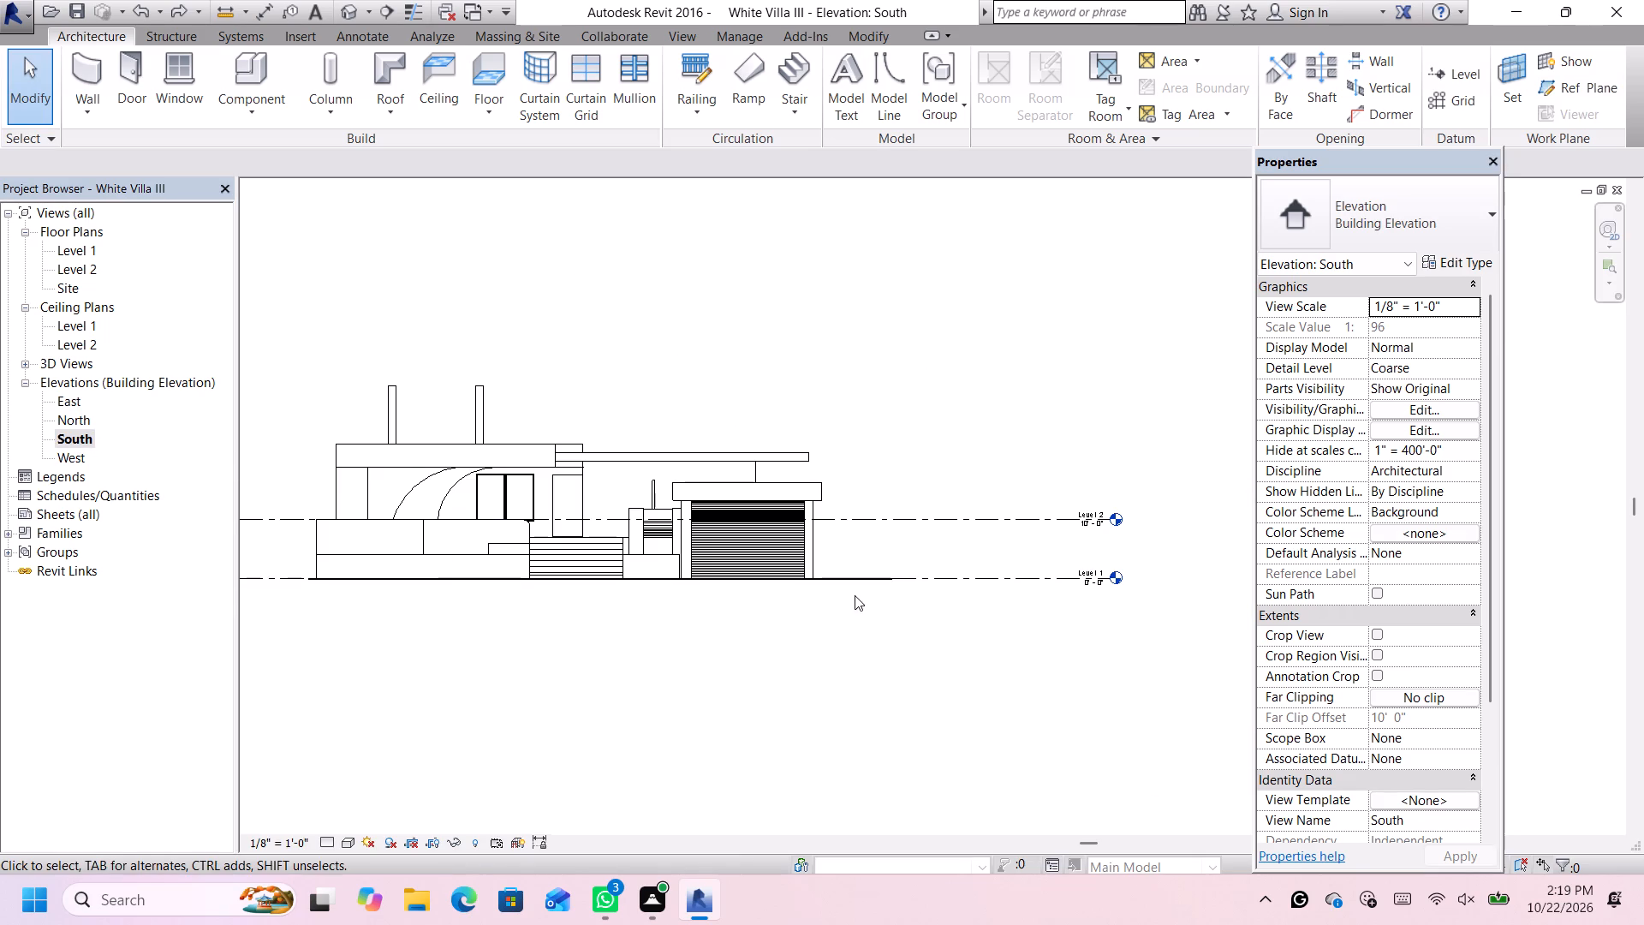
scroll(825, 595, "up", 1)
scroll(700, 552, "down", 3)
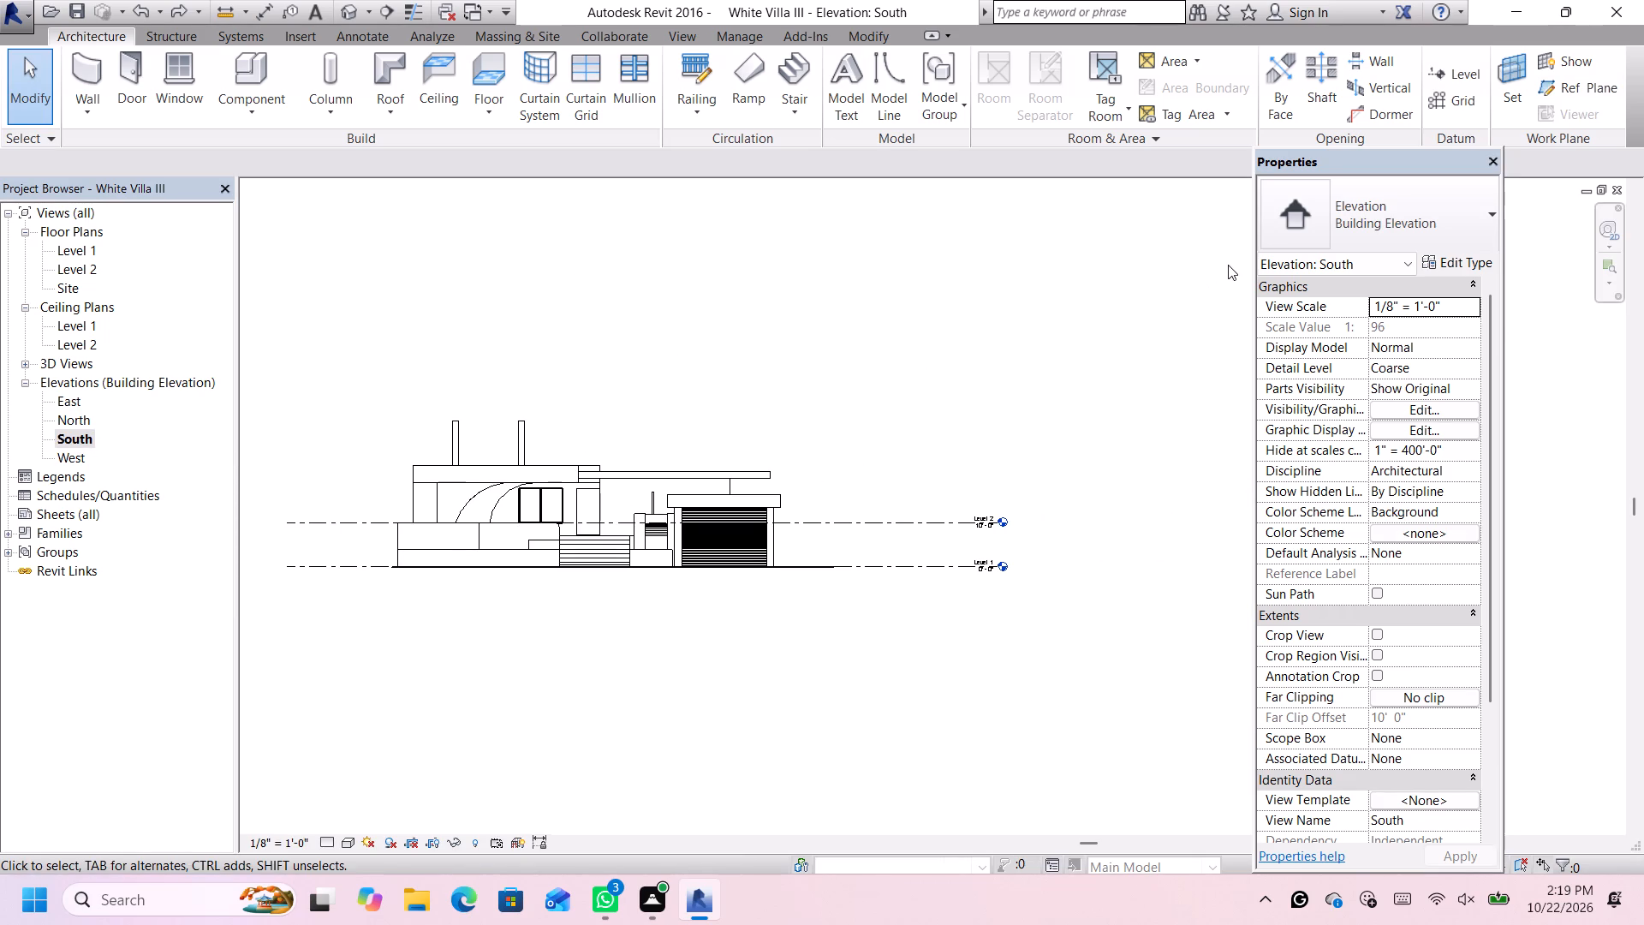
left_click(1440, 75)
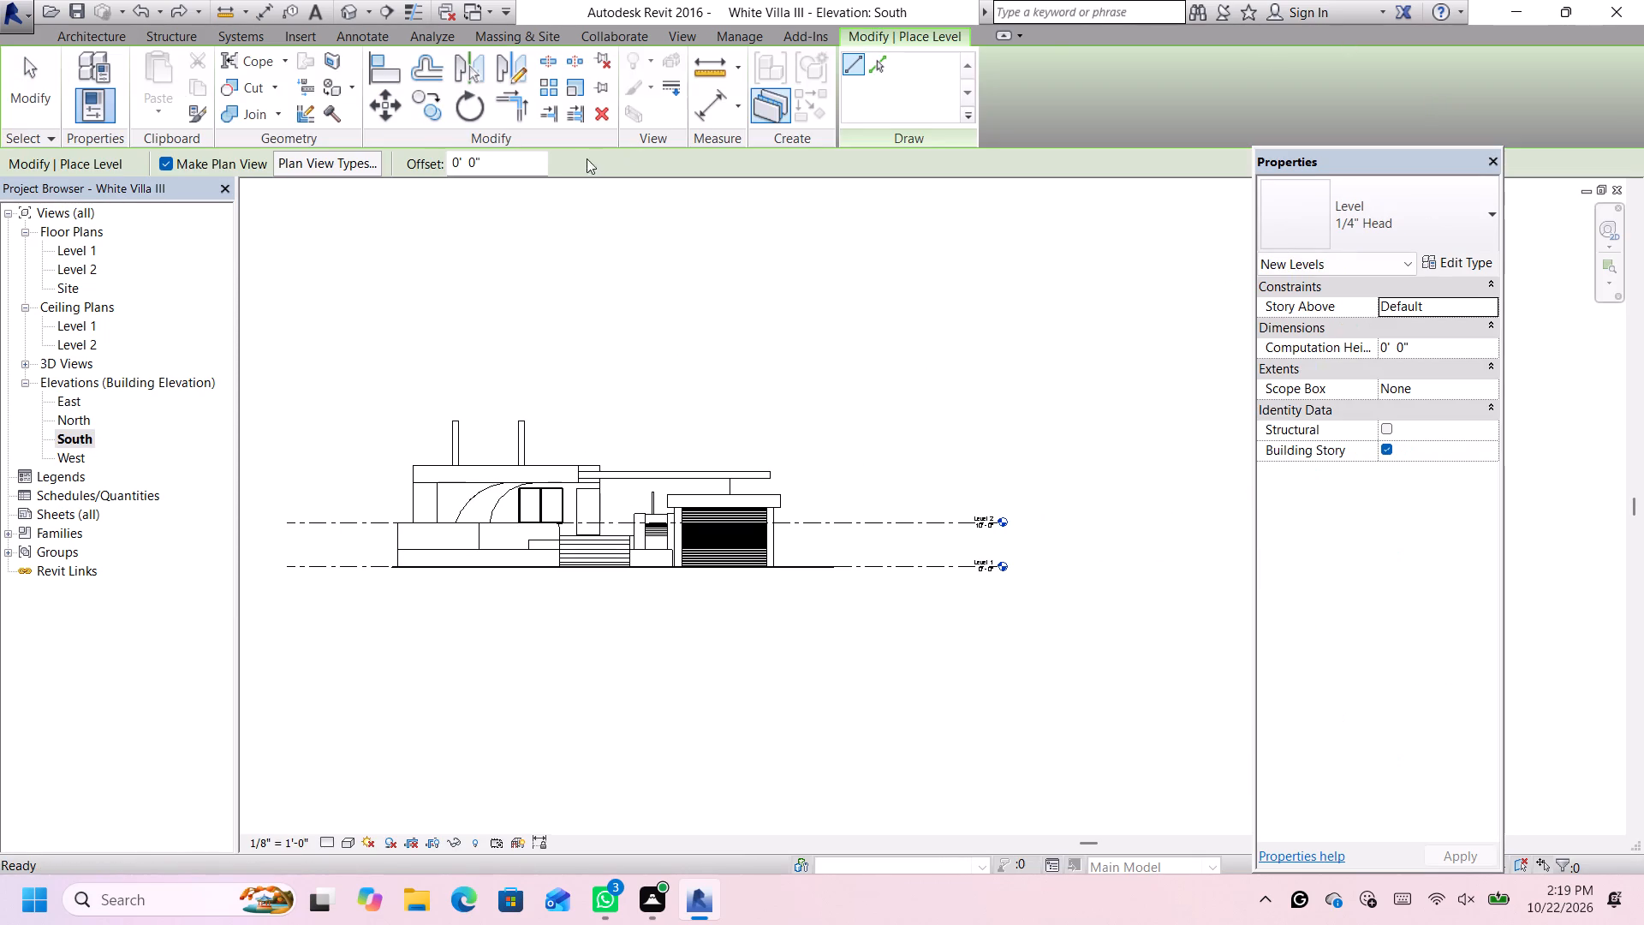
left_click_drag(527, 166, 432, 157)
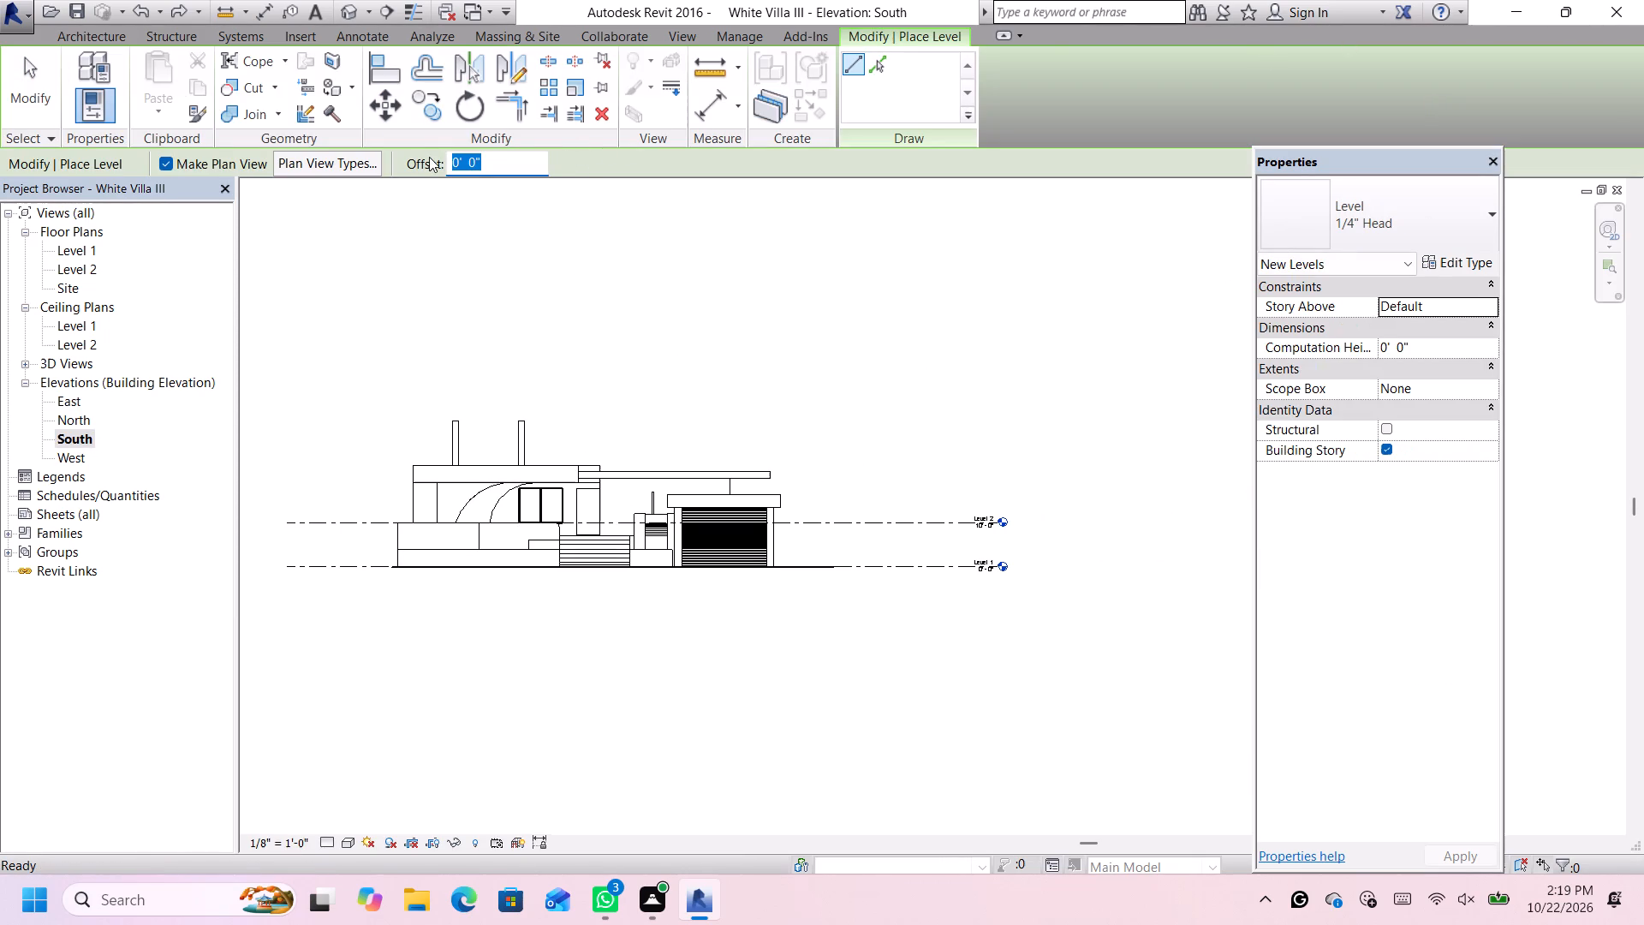
key("BackSpace")
type("10'")
key("Return")
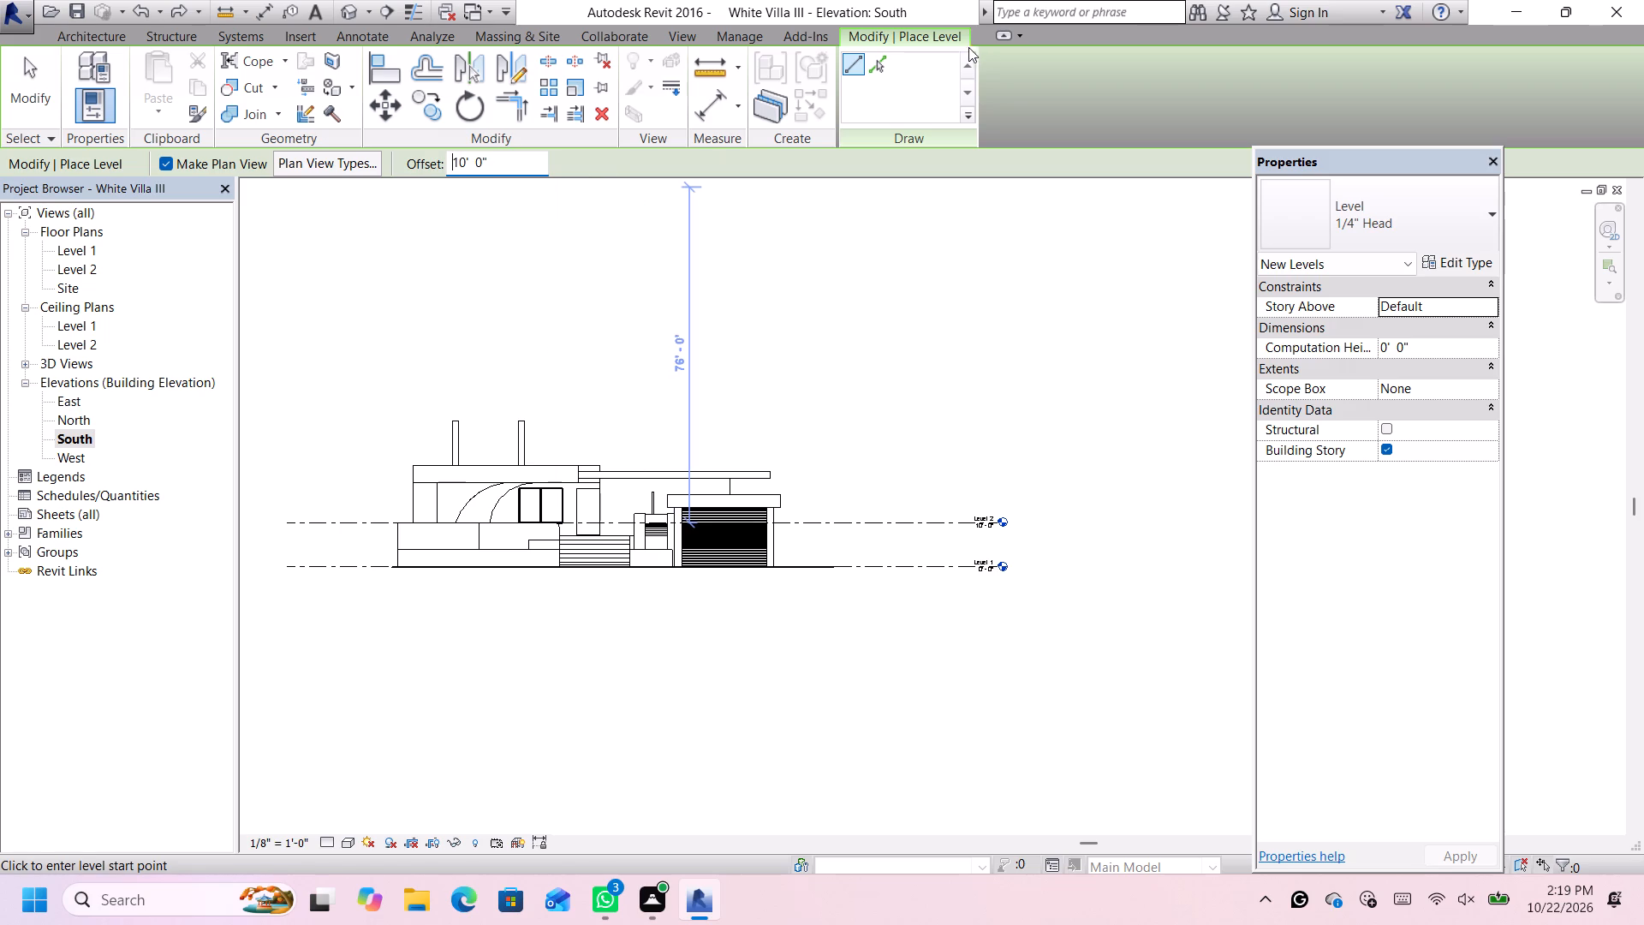
left_click(879, 61)
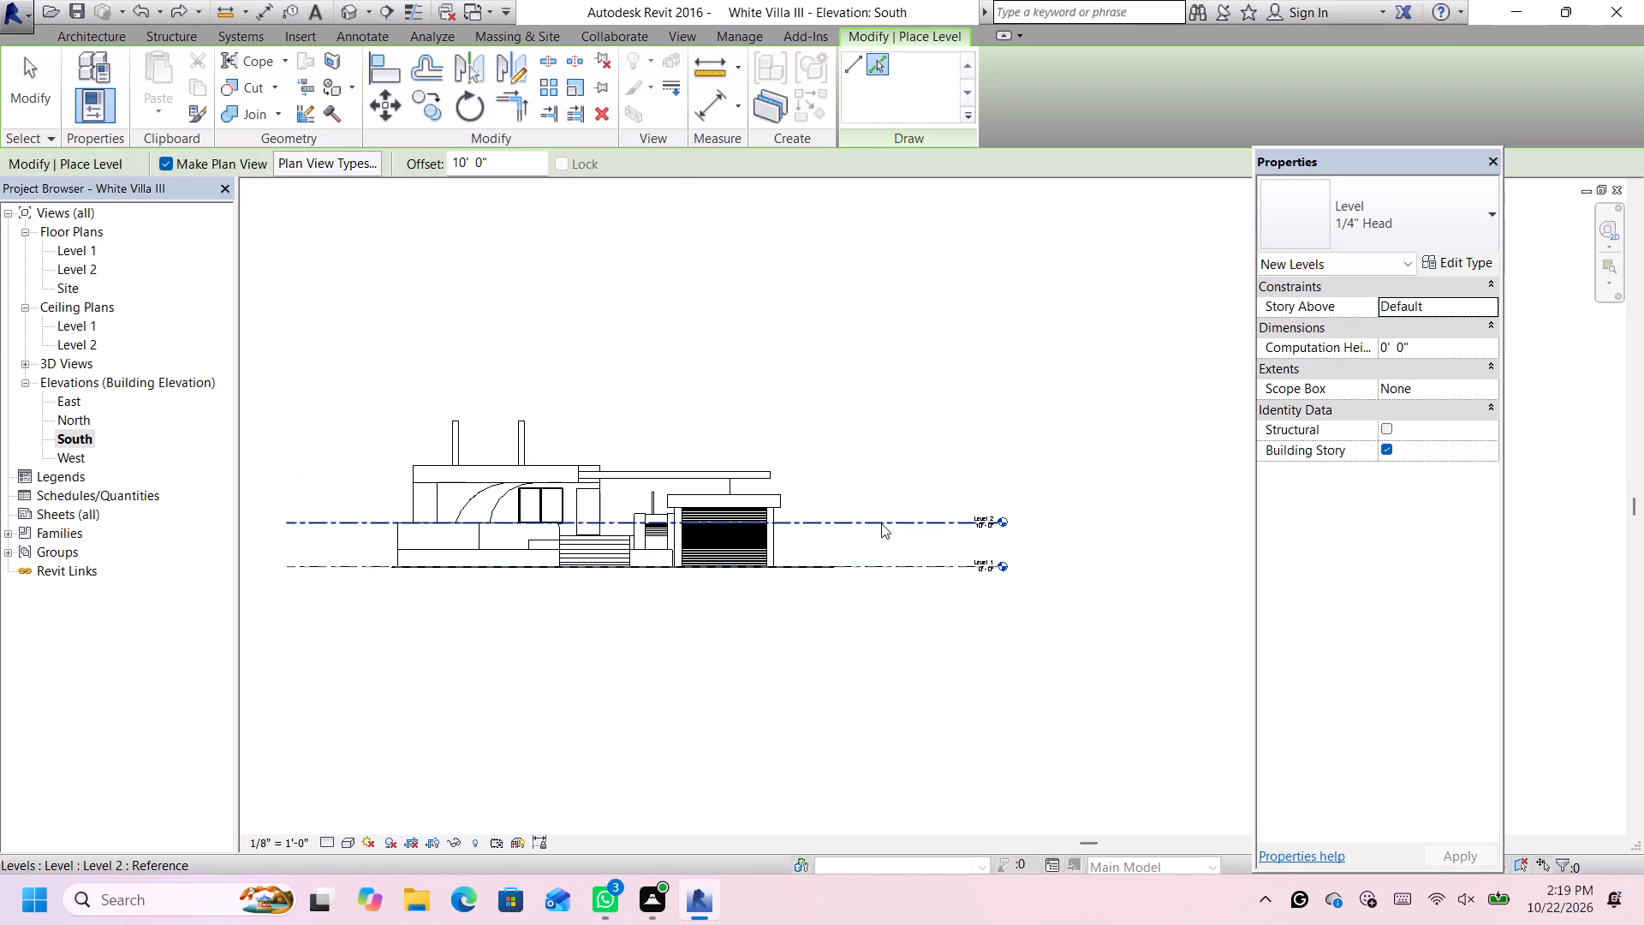
left_click(881, 517)
left_click(890, 474)
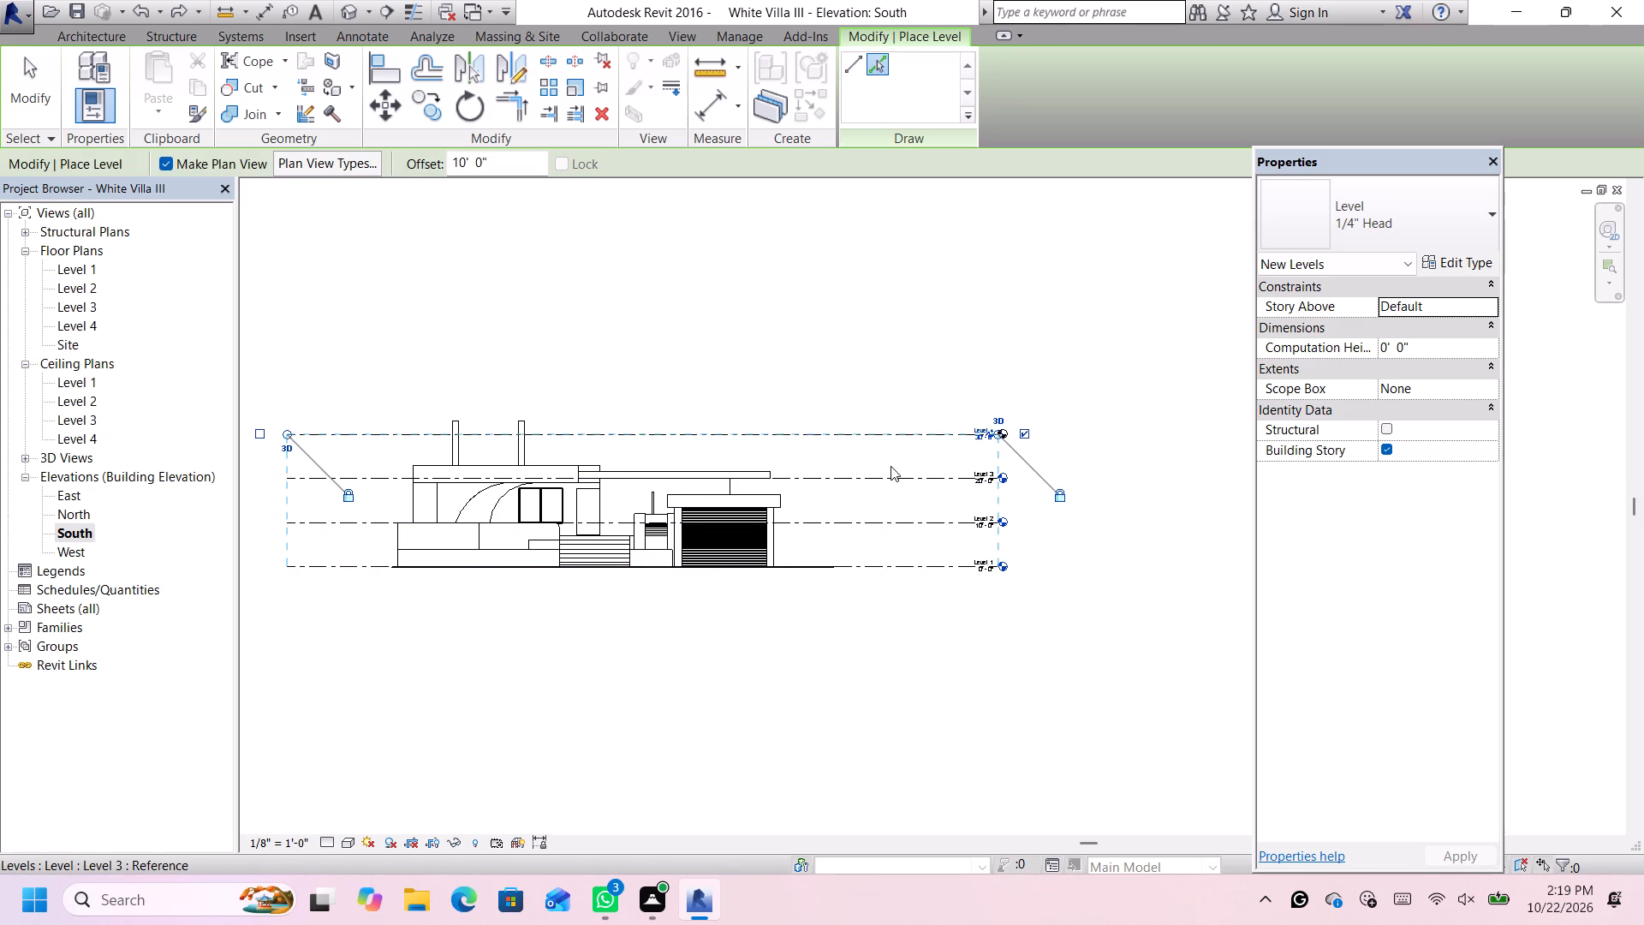
left_click(894, 427)
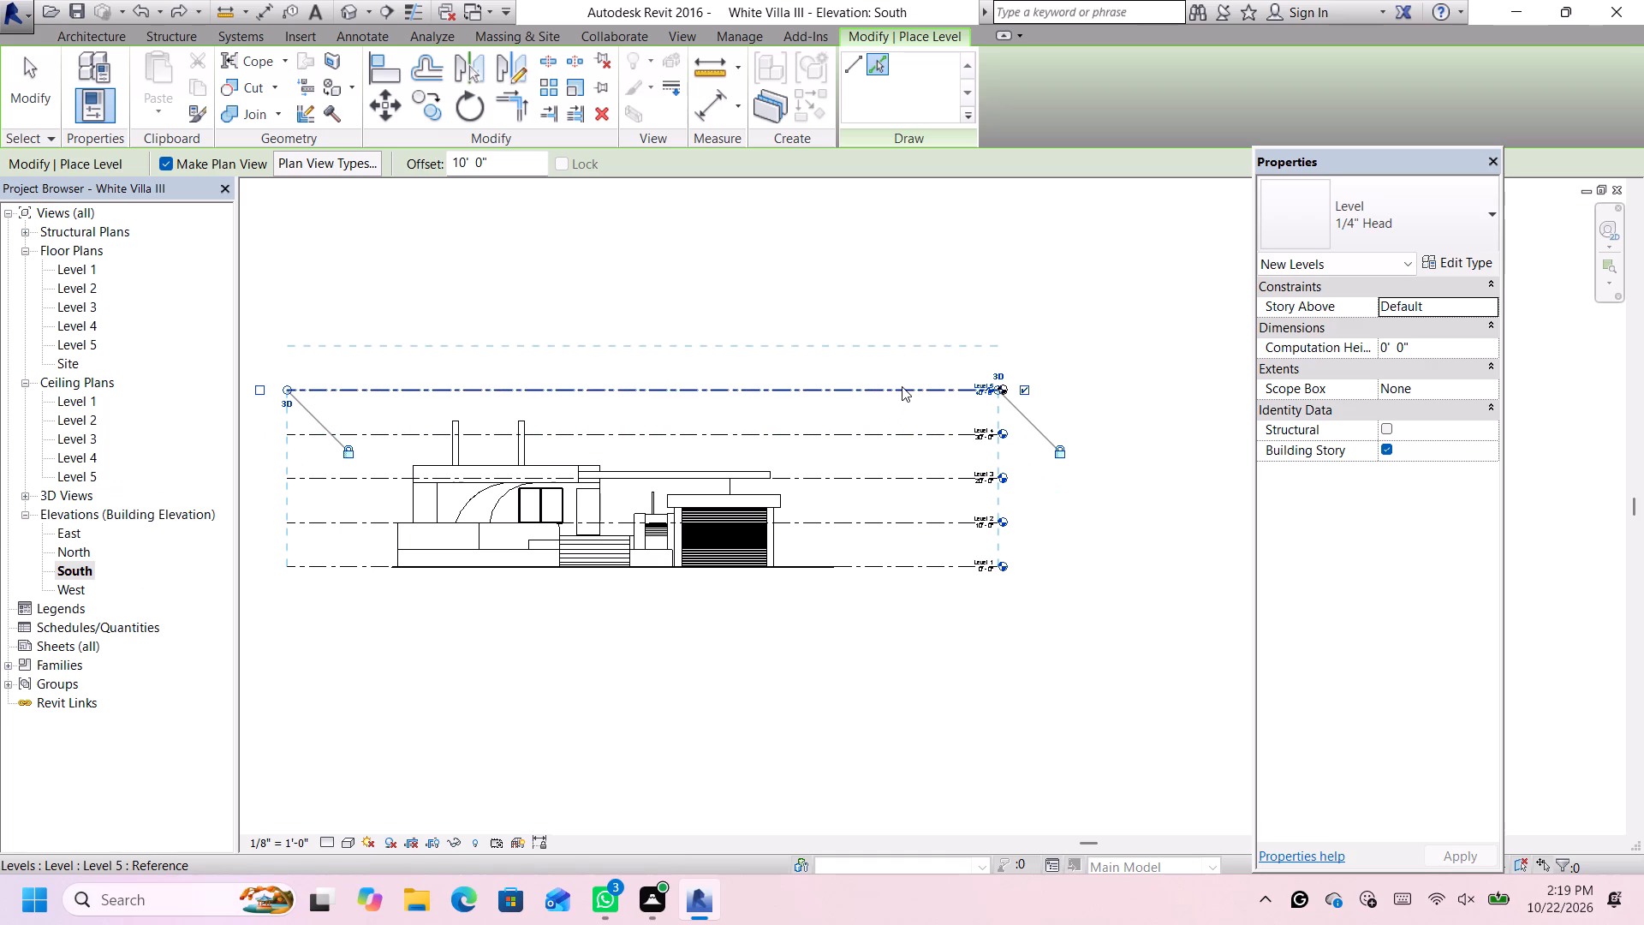
left_click(902, 386)
left_click(911, 343)
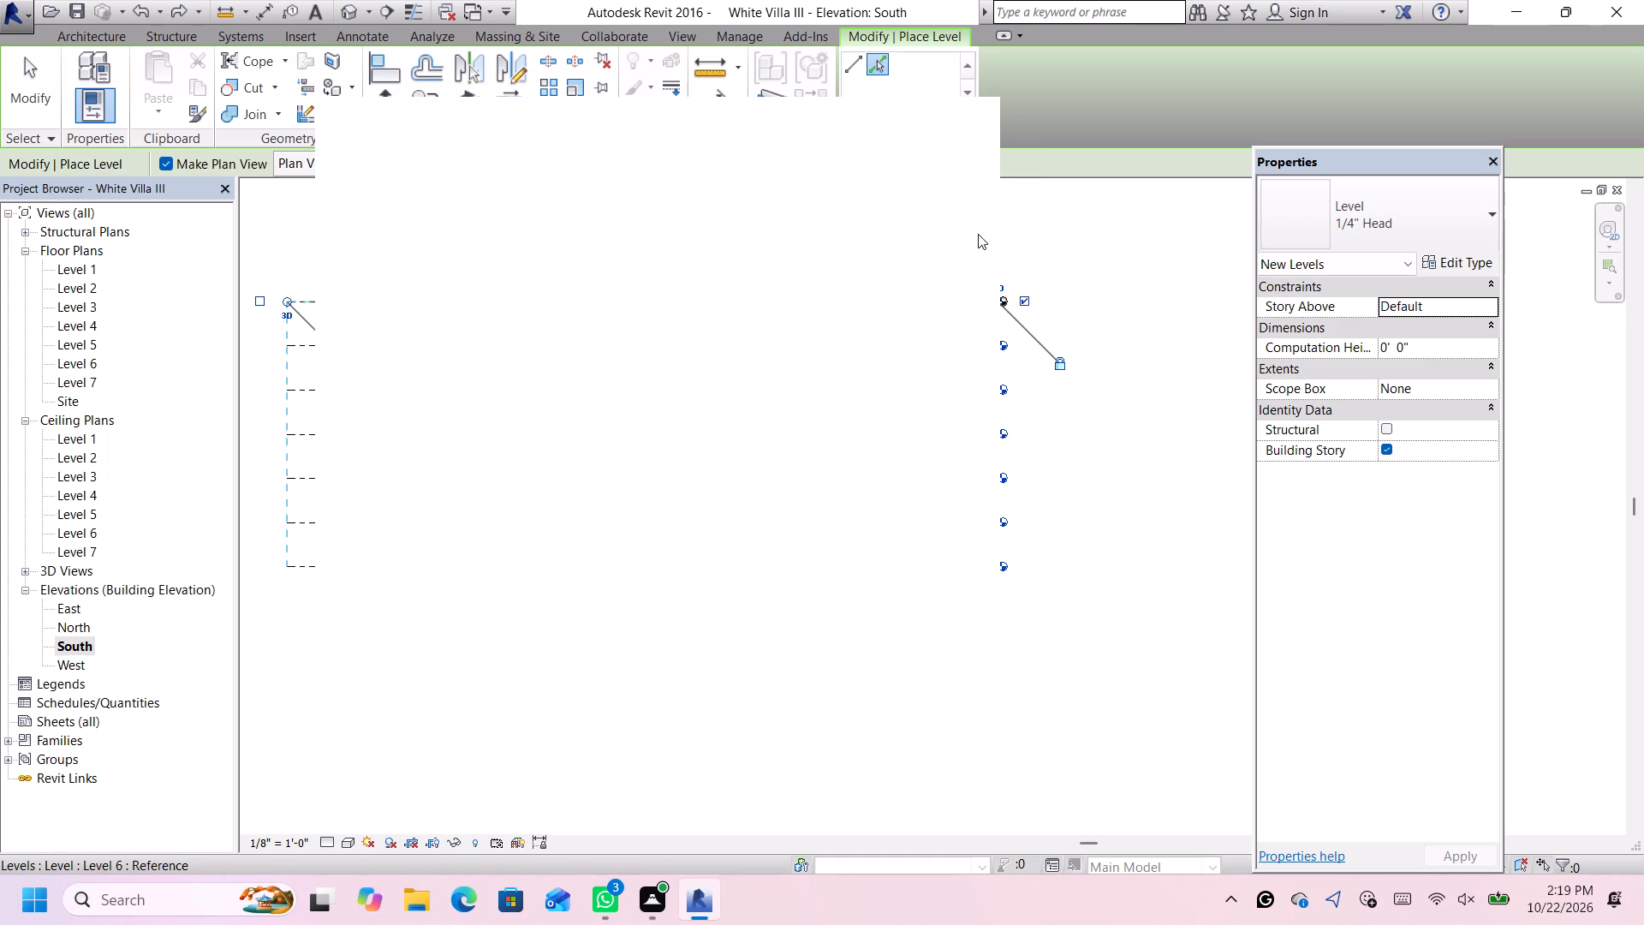
left_click(956, 118)
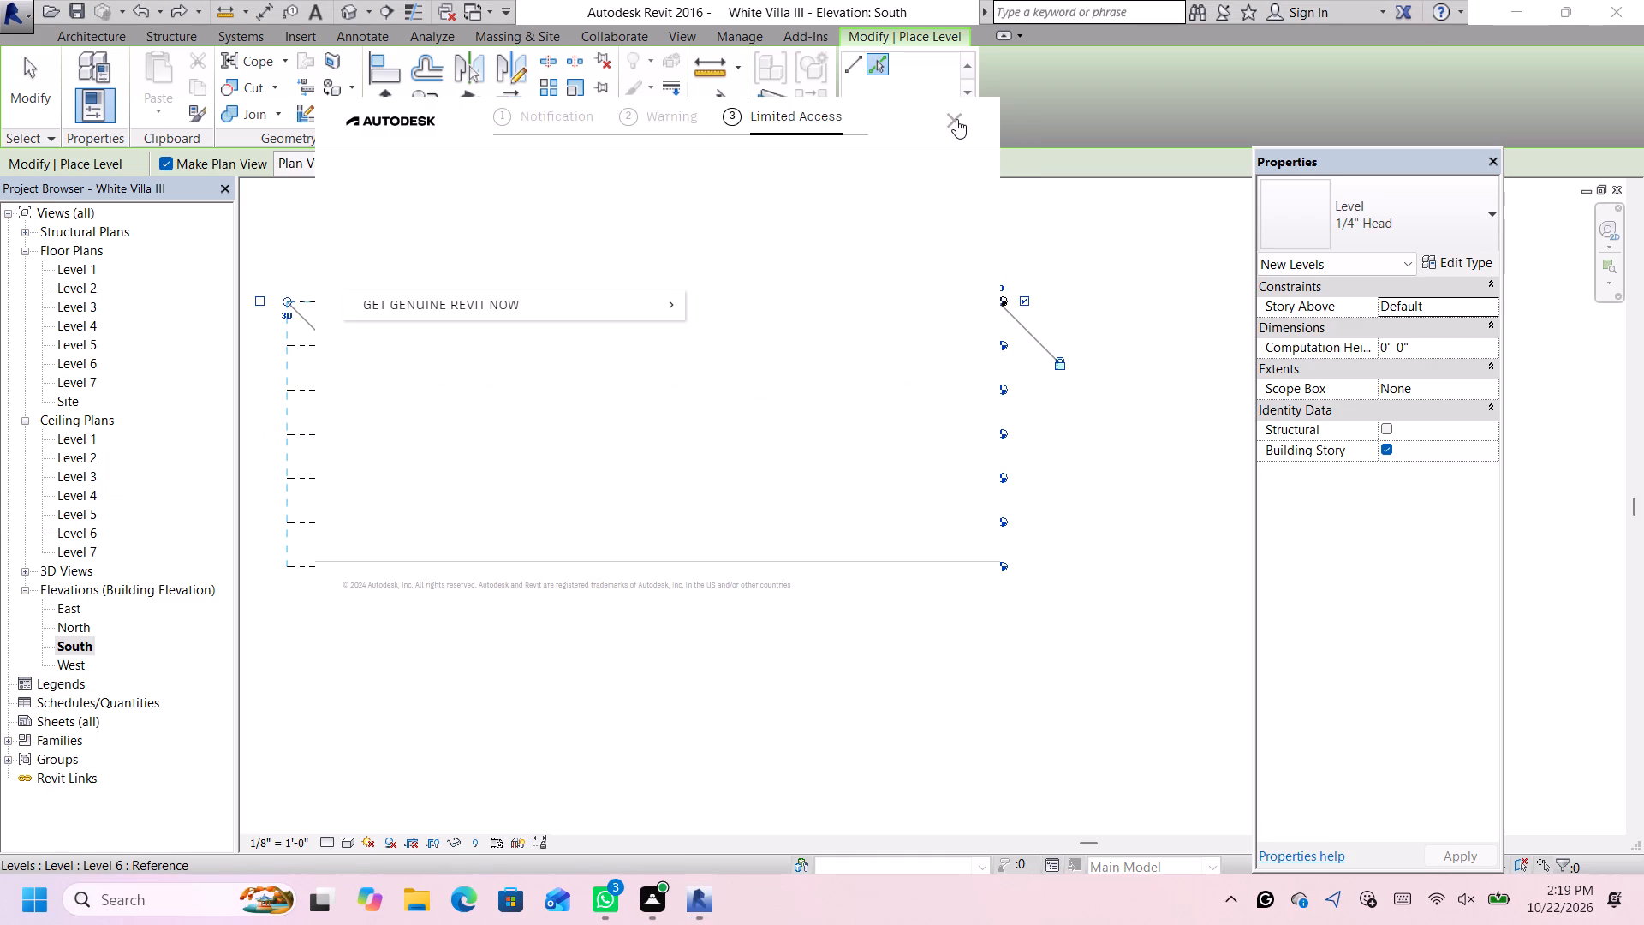
Add one more level 10' above the topmost level in the South elevation.
scroll(866, 365, "down", 5)
scroll(694, 396, "up", 4)
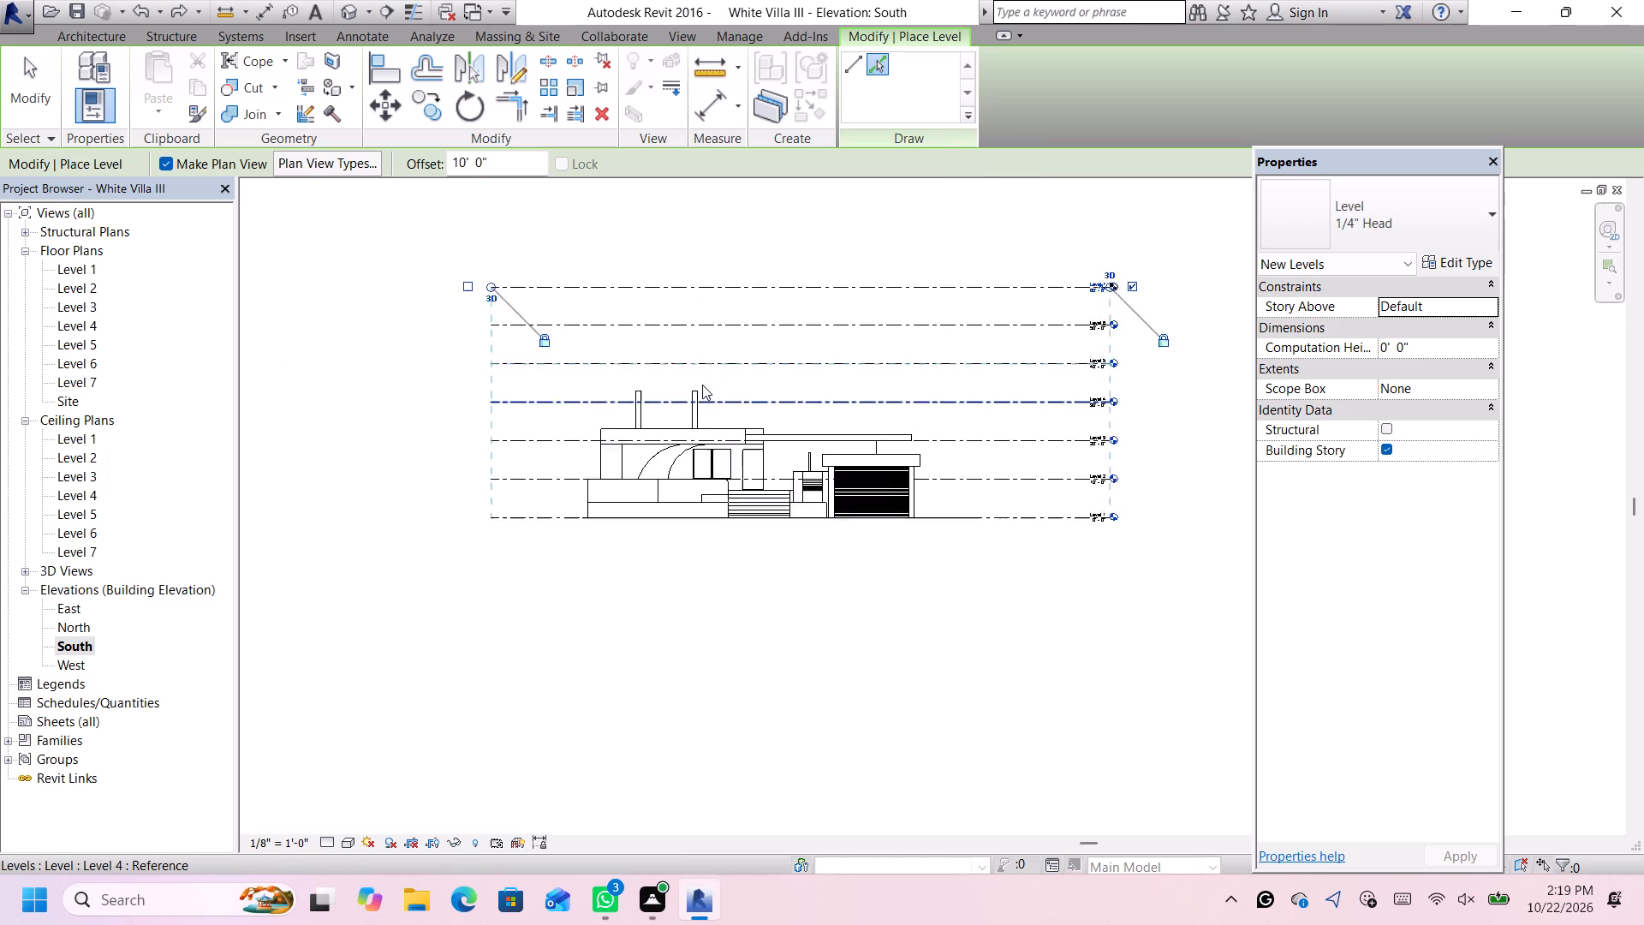
scroll(702, 385, "up", 5)
scroll(758, 292, "down", 8)
scroll(901, 248, "up", 3)
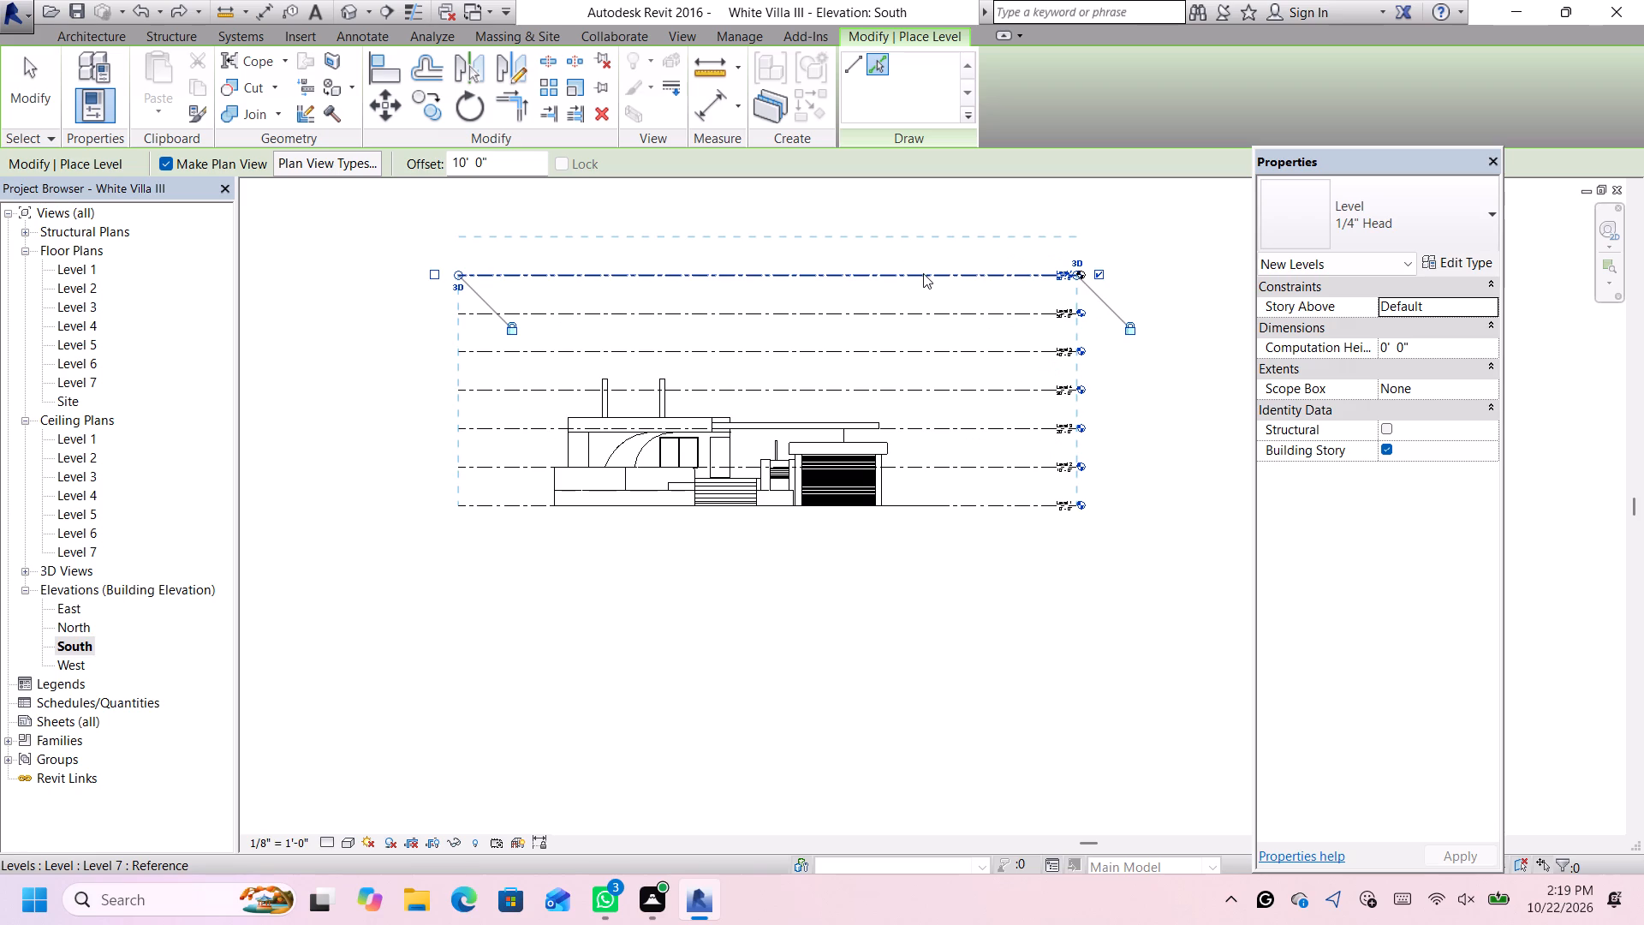
left_click(923, 273)
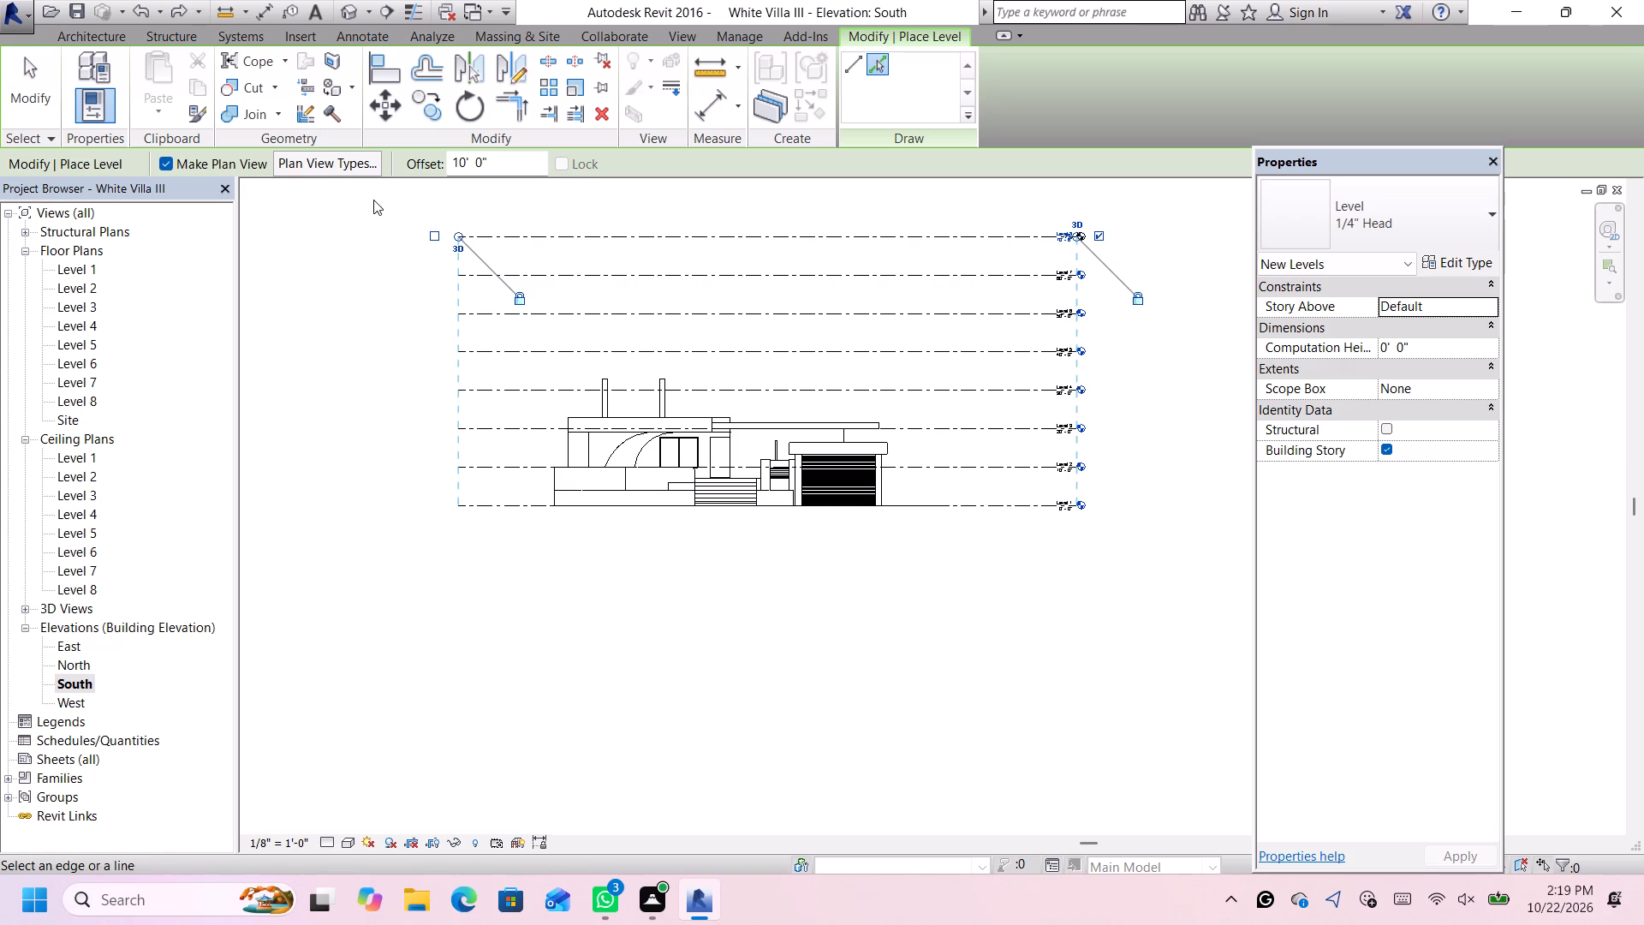
In the Level 3 floor plan, start placing an architectural column and load the Round Column.0002 family from the US Imperial Columns folder.
double_click(88, 301)
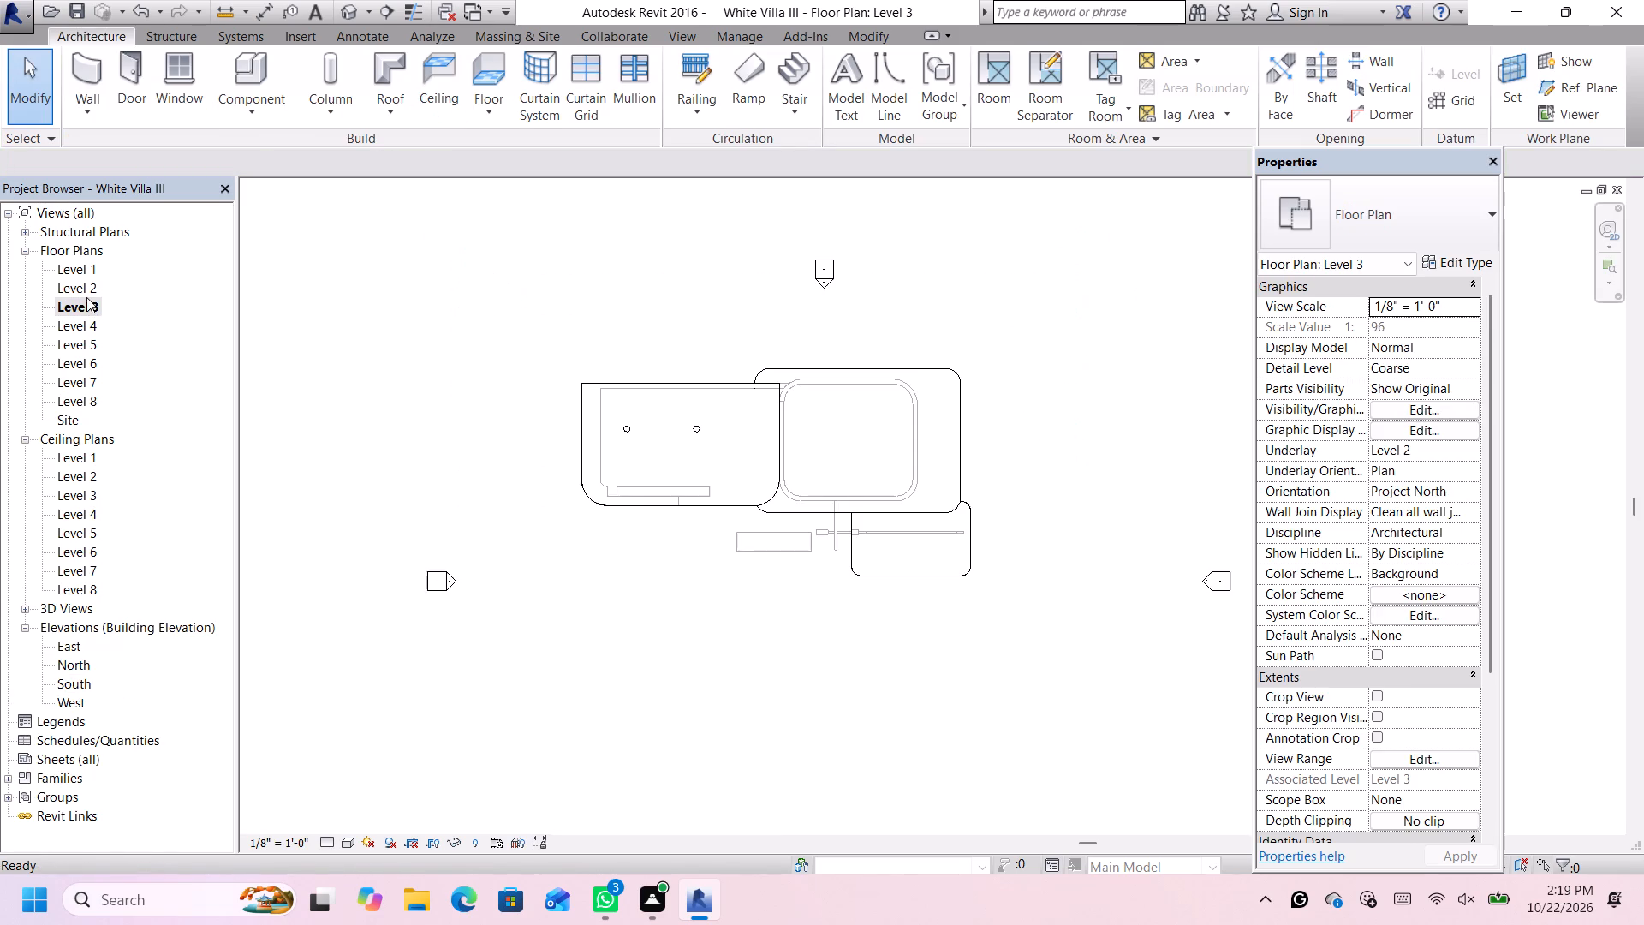
scroll(676, 445, "up", 1)
scroll(739, 429, "down", 2)
scroll(865, 429, "up", 3)
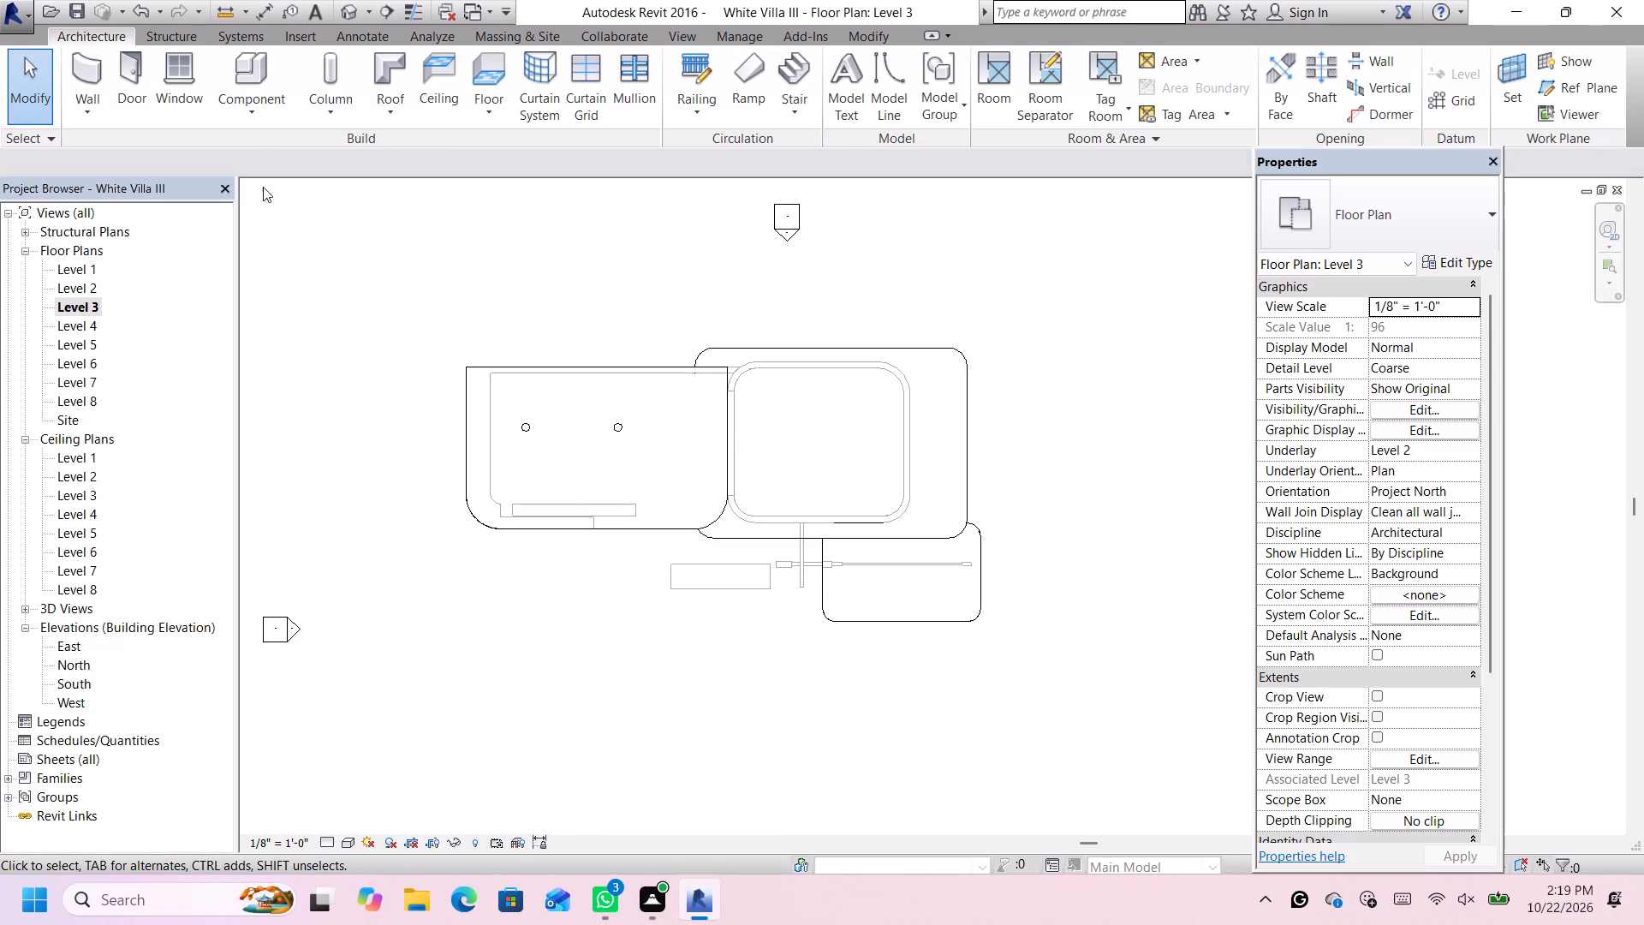
left_click(331, 110)
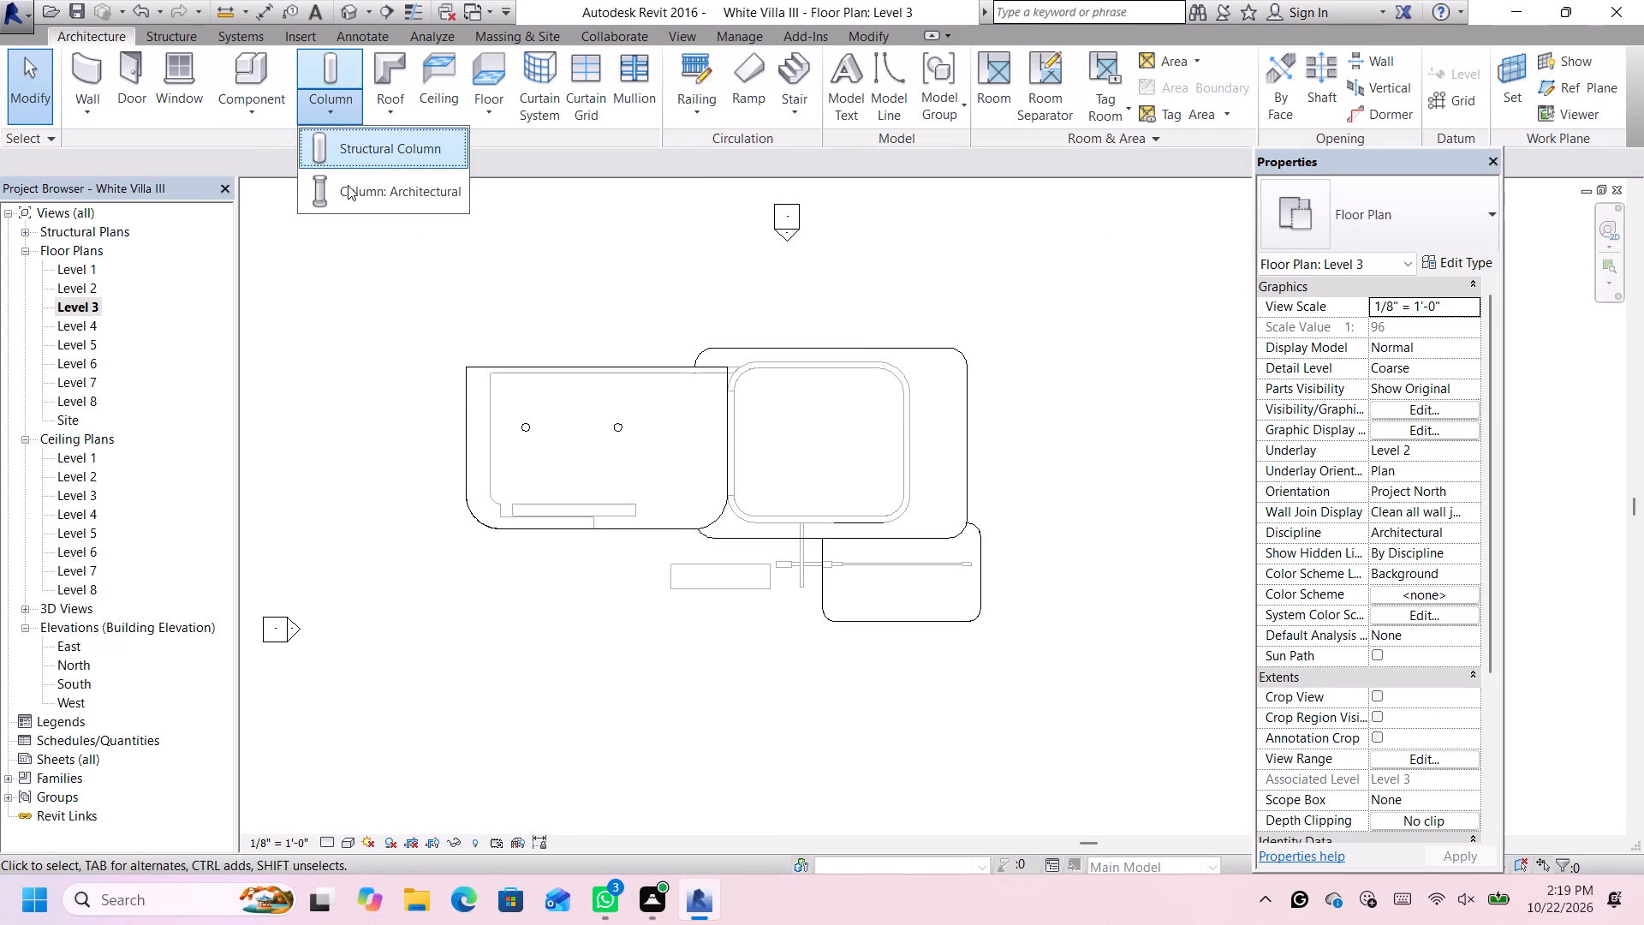
left_click(348, 187)
scroll(1014, 363, "up", 1)
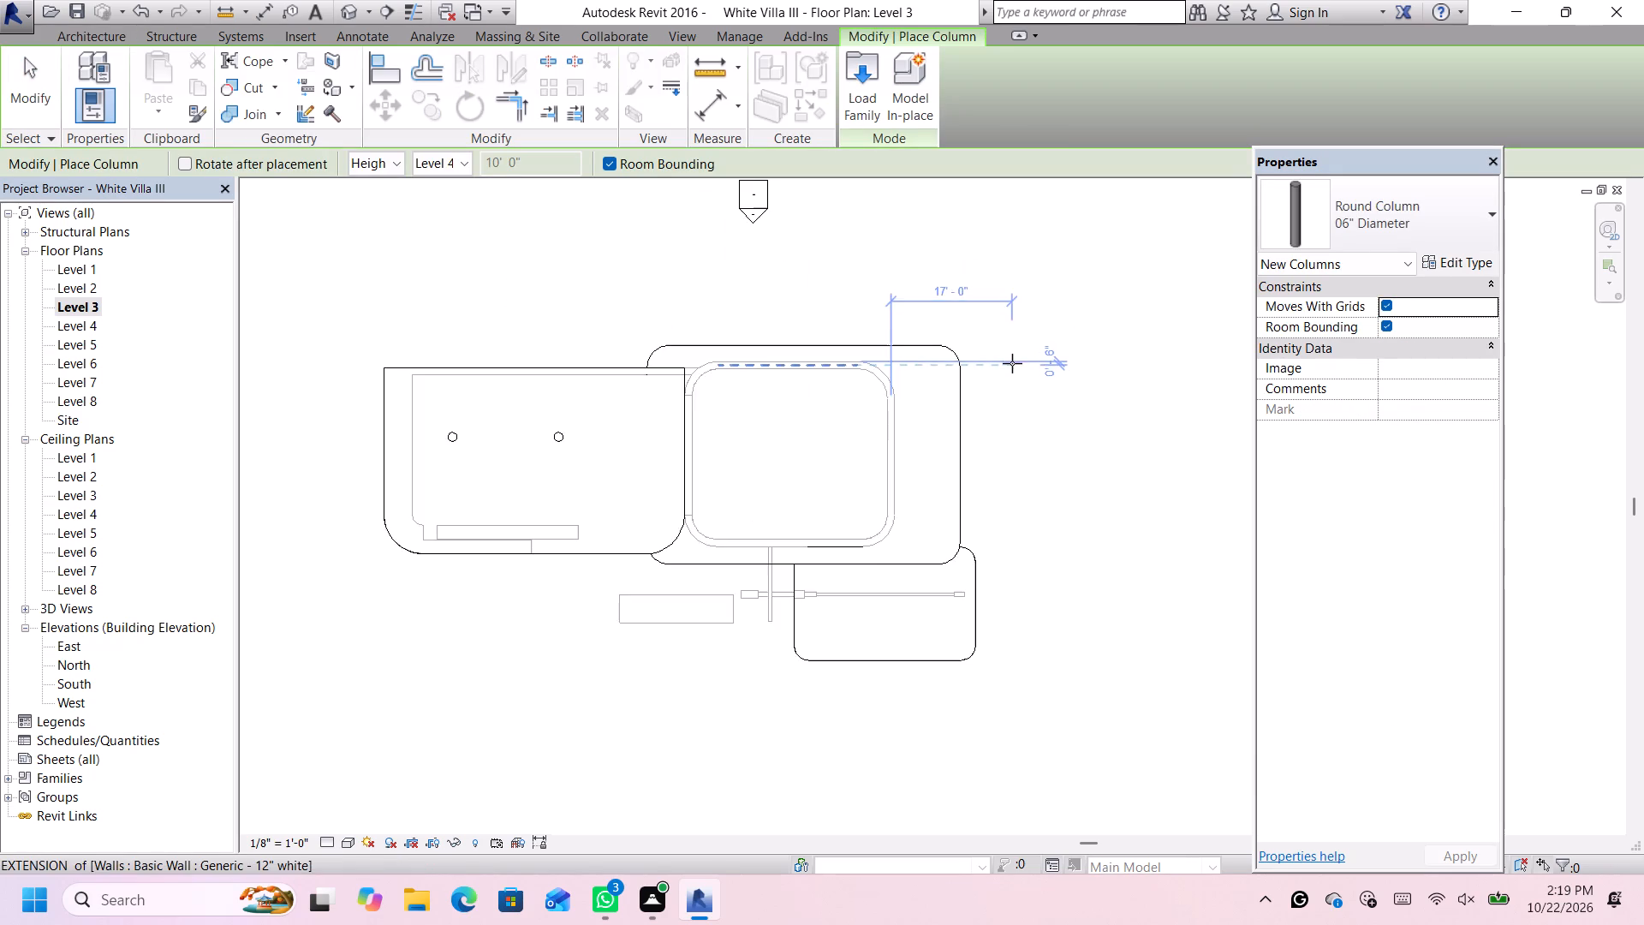
scroll(1012, 363, "up", 3)
scroll(789, 456, "down", 1)
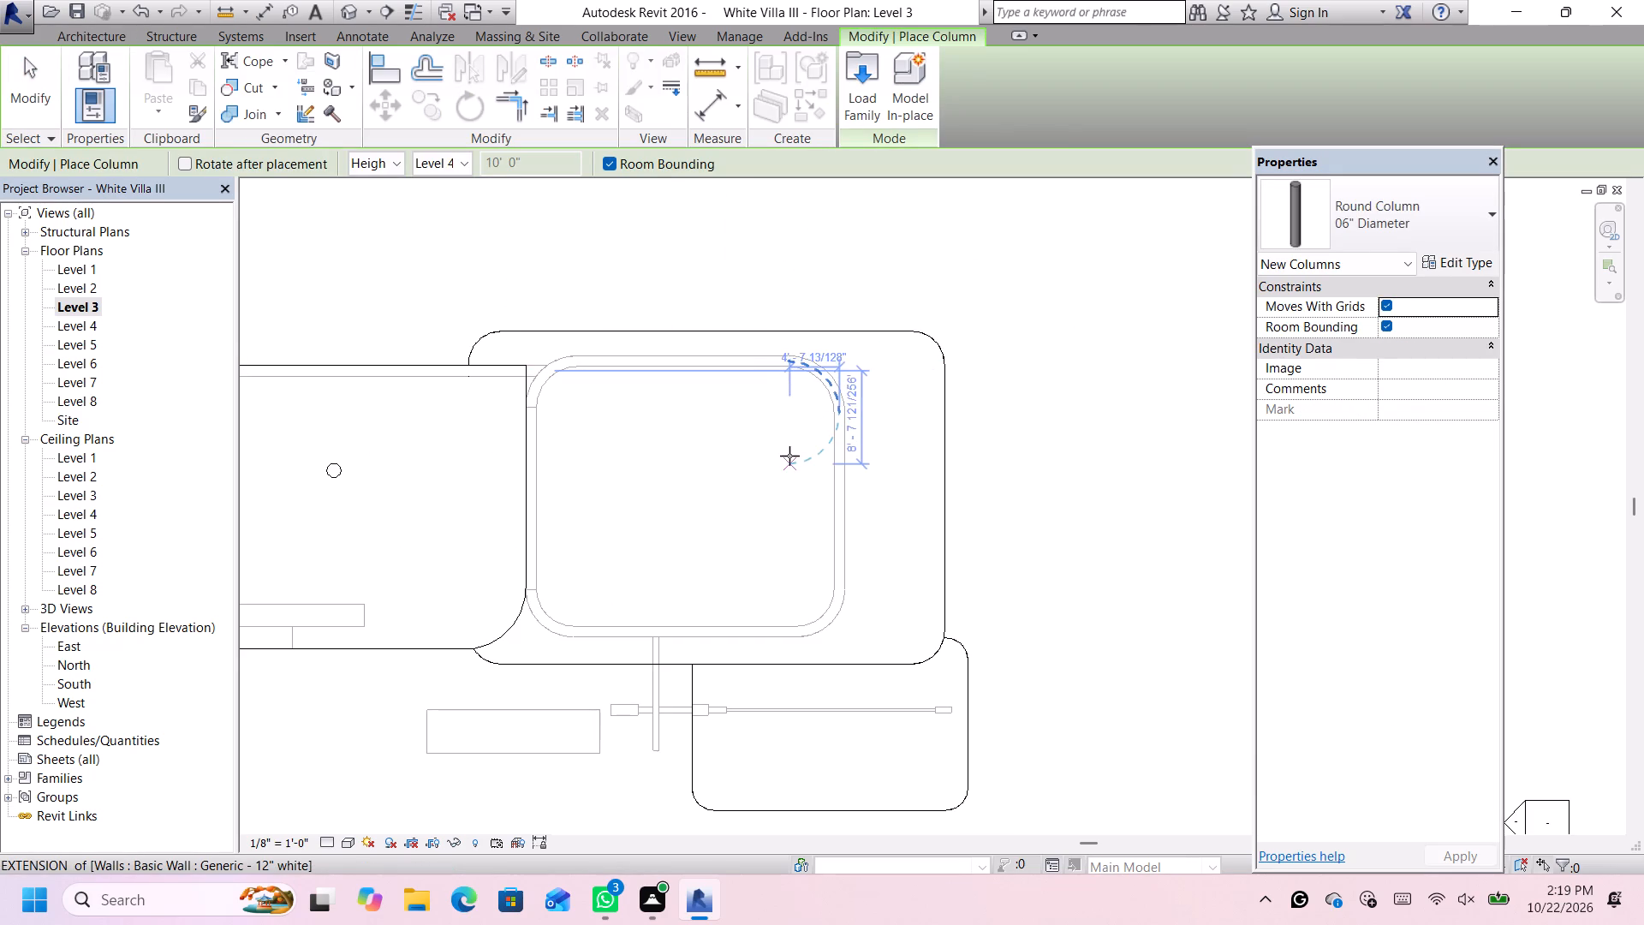
scroll(789, 456, "down", 1)
scroll(772, 452, "up", 1)
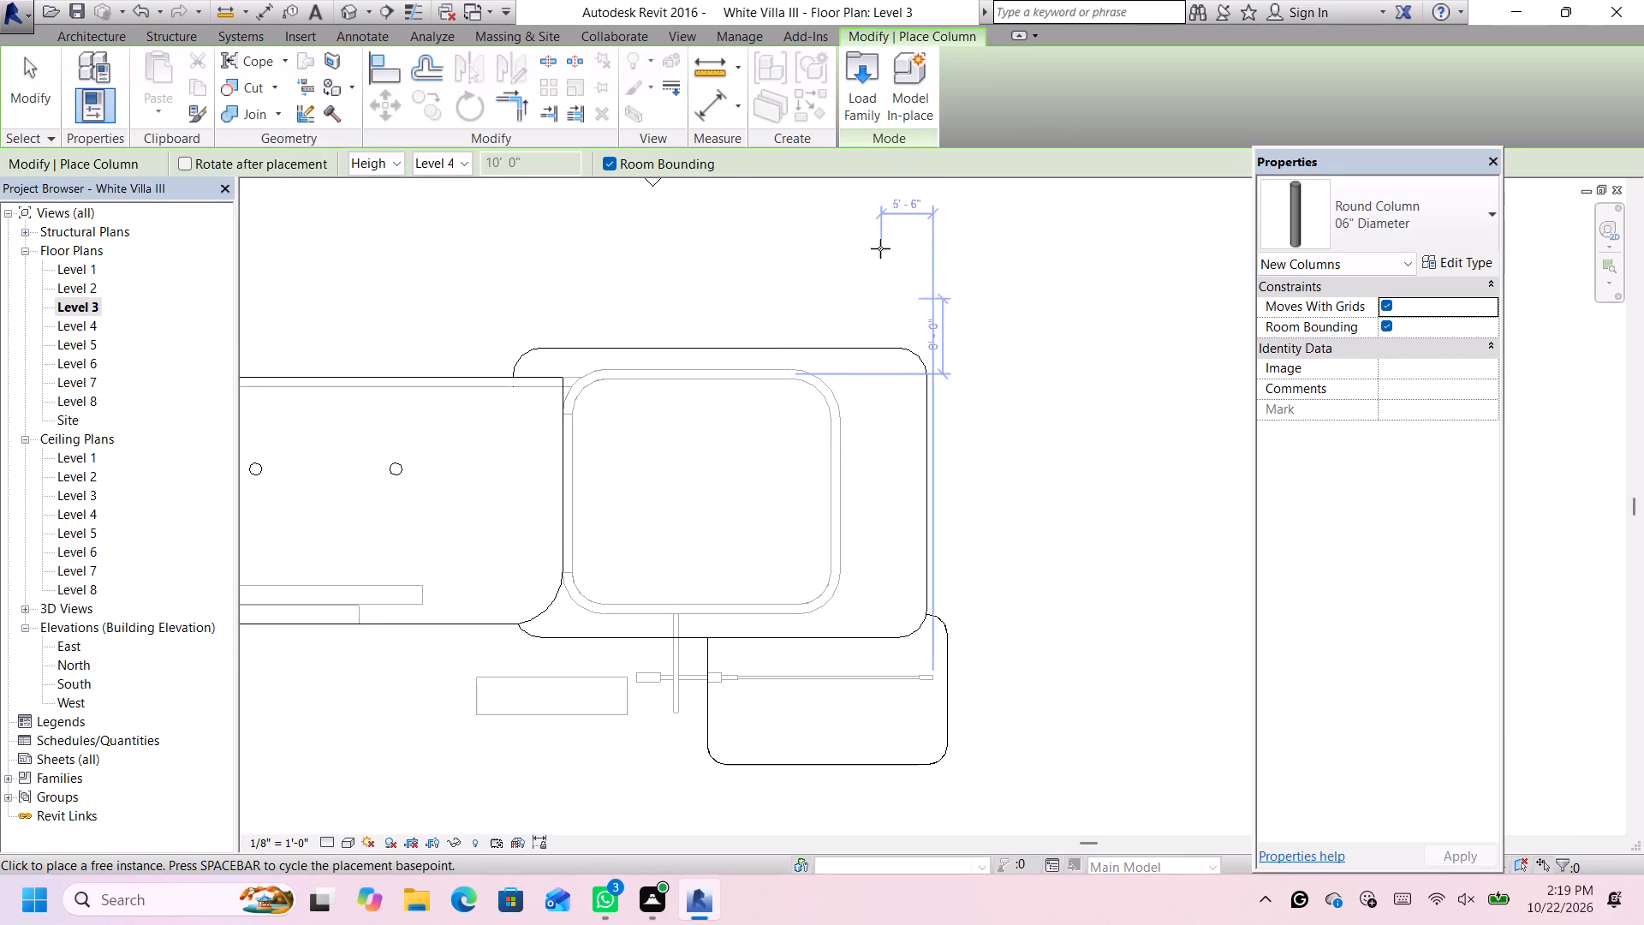
left_click(867, 90)
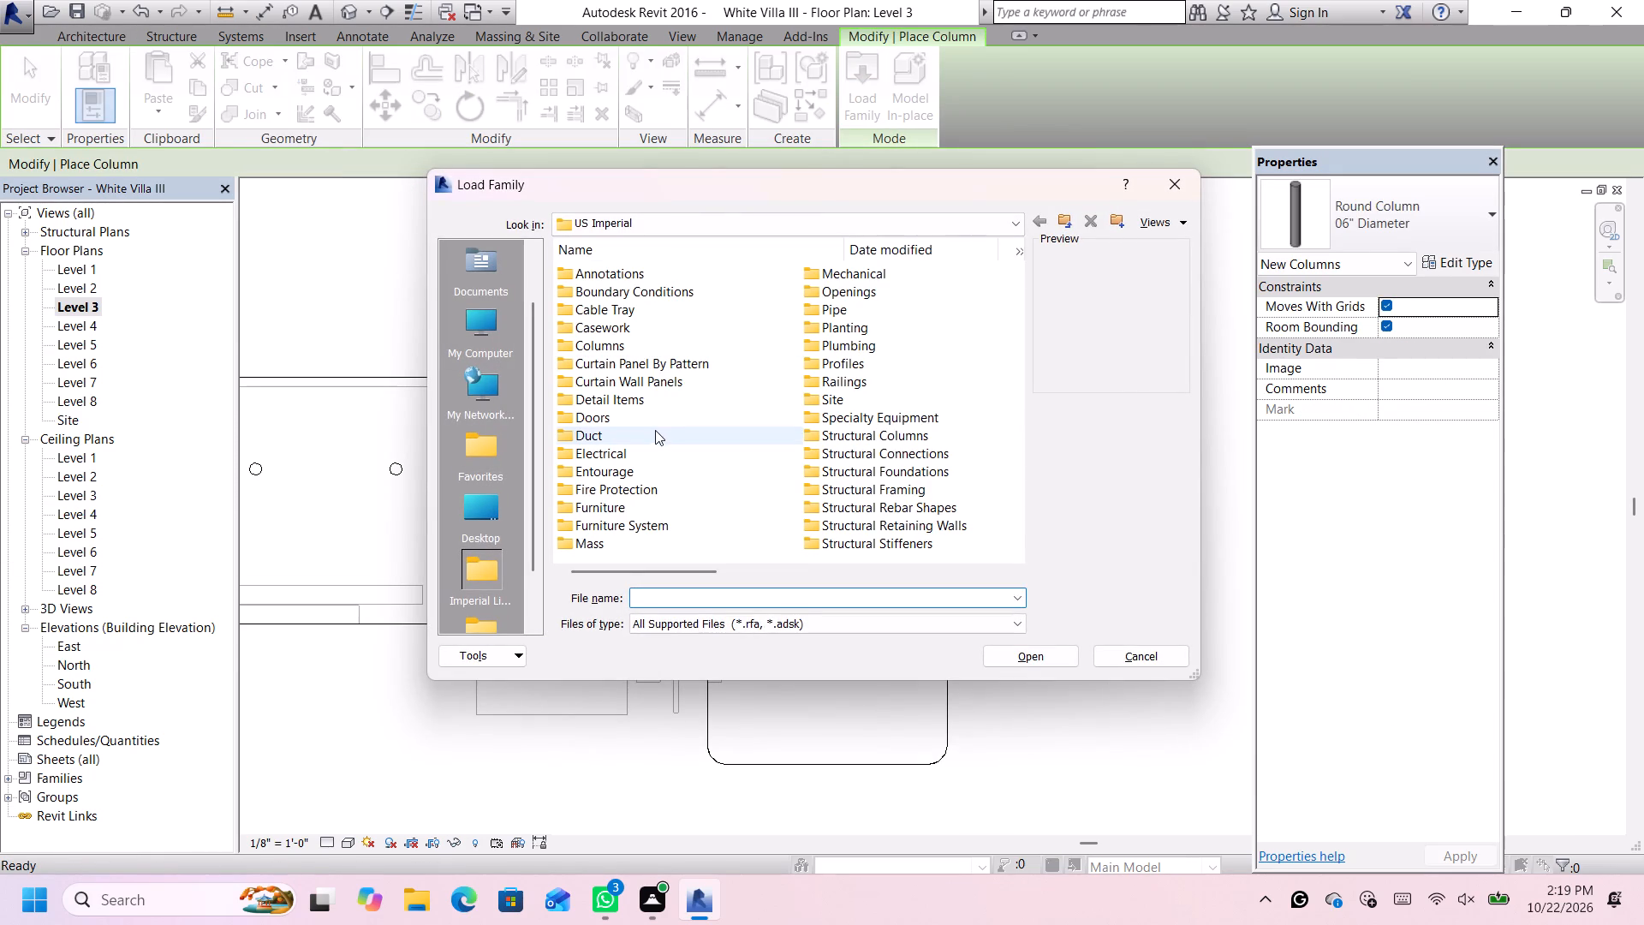
double_click(682, 341)
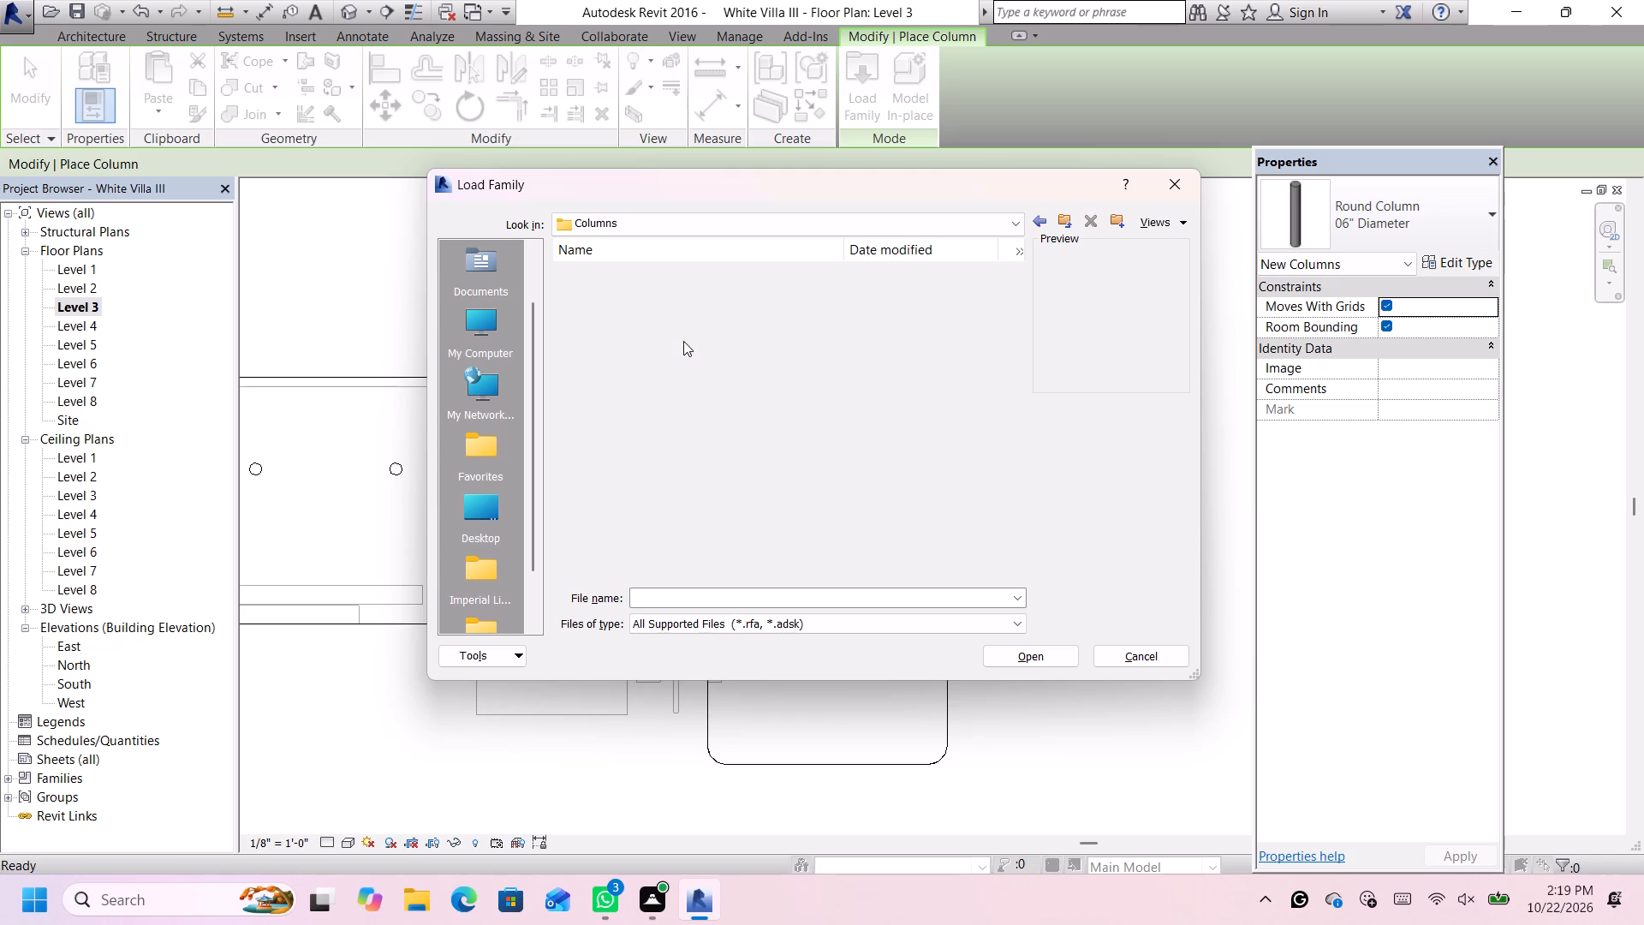
left_click(671, 406)
left_click(676, 389)
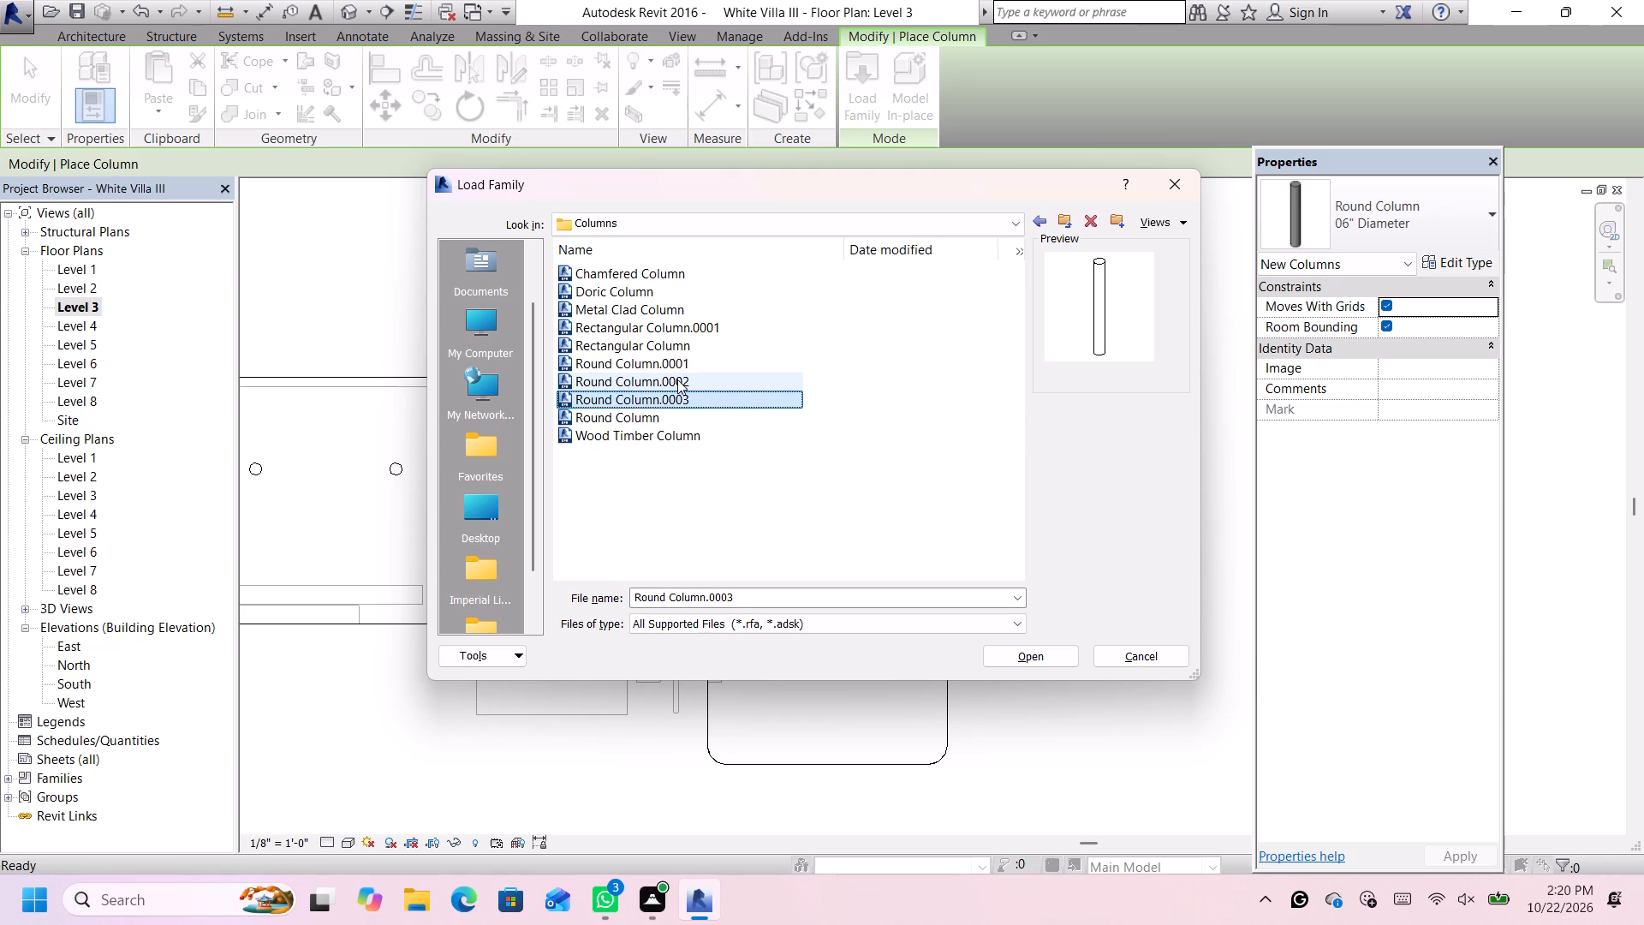
double_click(679, 376)
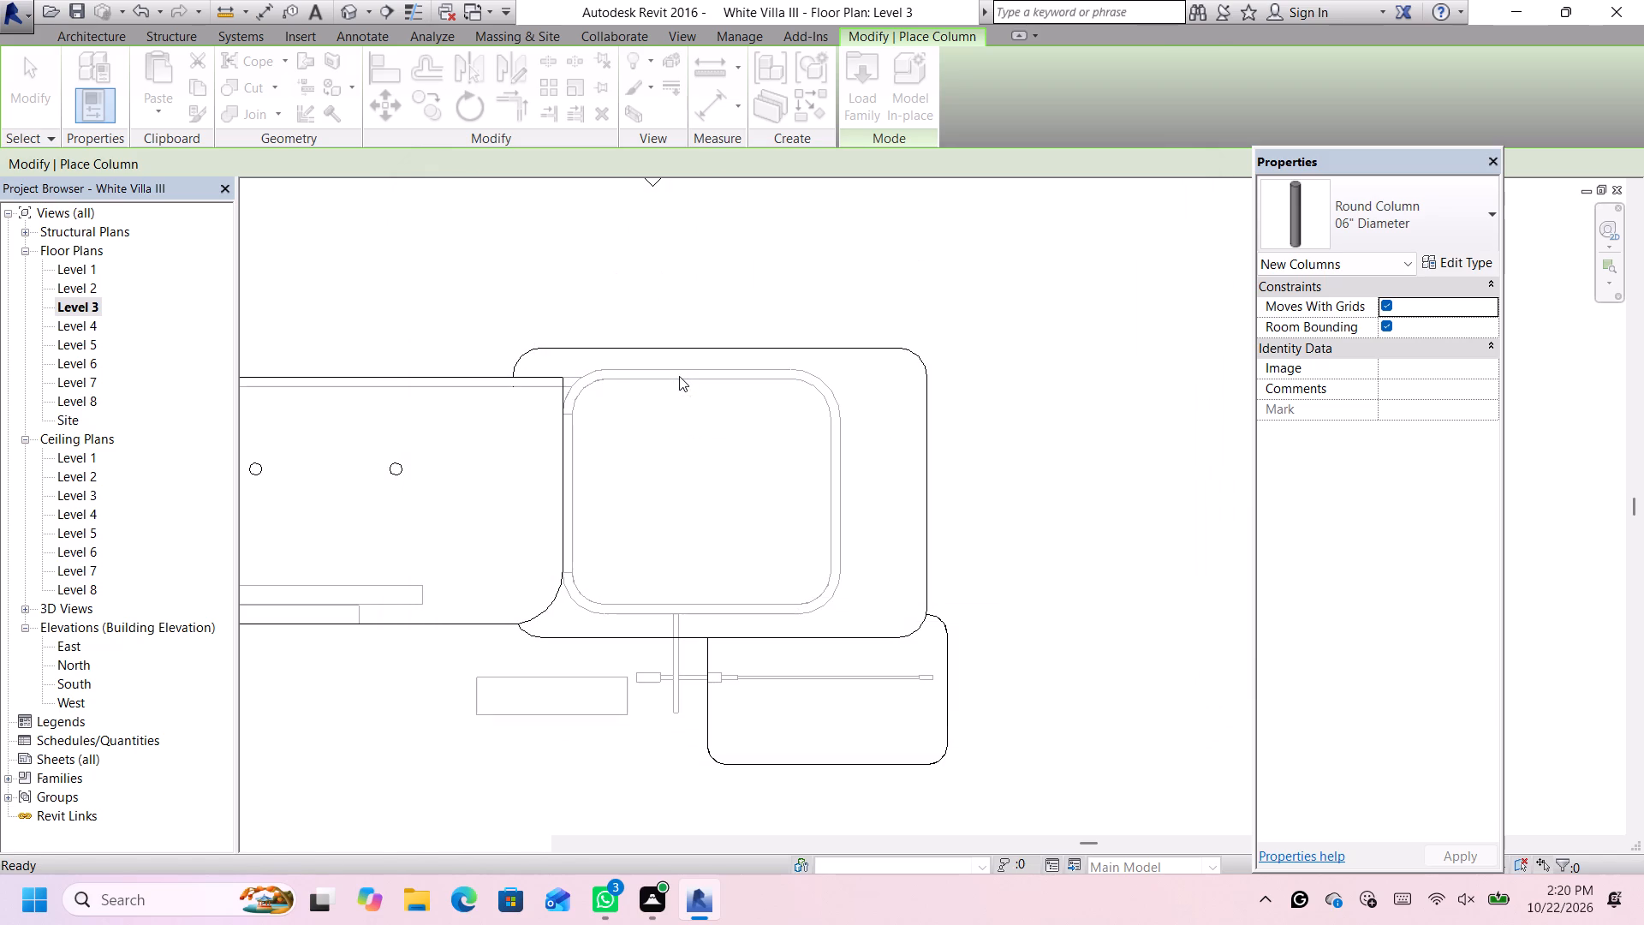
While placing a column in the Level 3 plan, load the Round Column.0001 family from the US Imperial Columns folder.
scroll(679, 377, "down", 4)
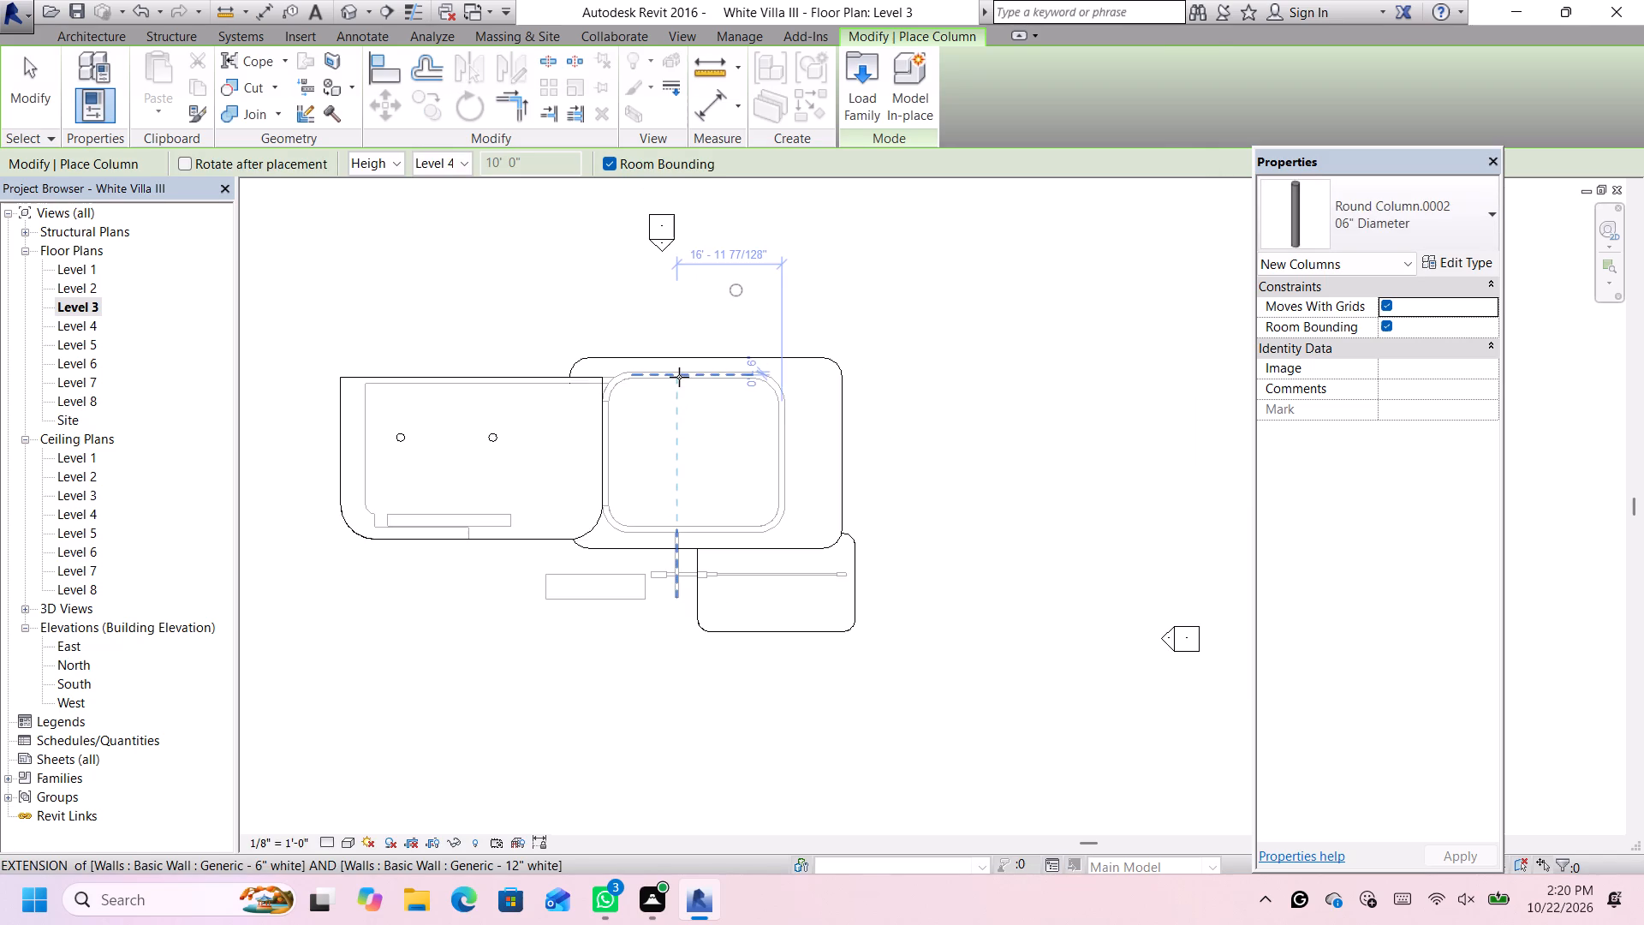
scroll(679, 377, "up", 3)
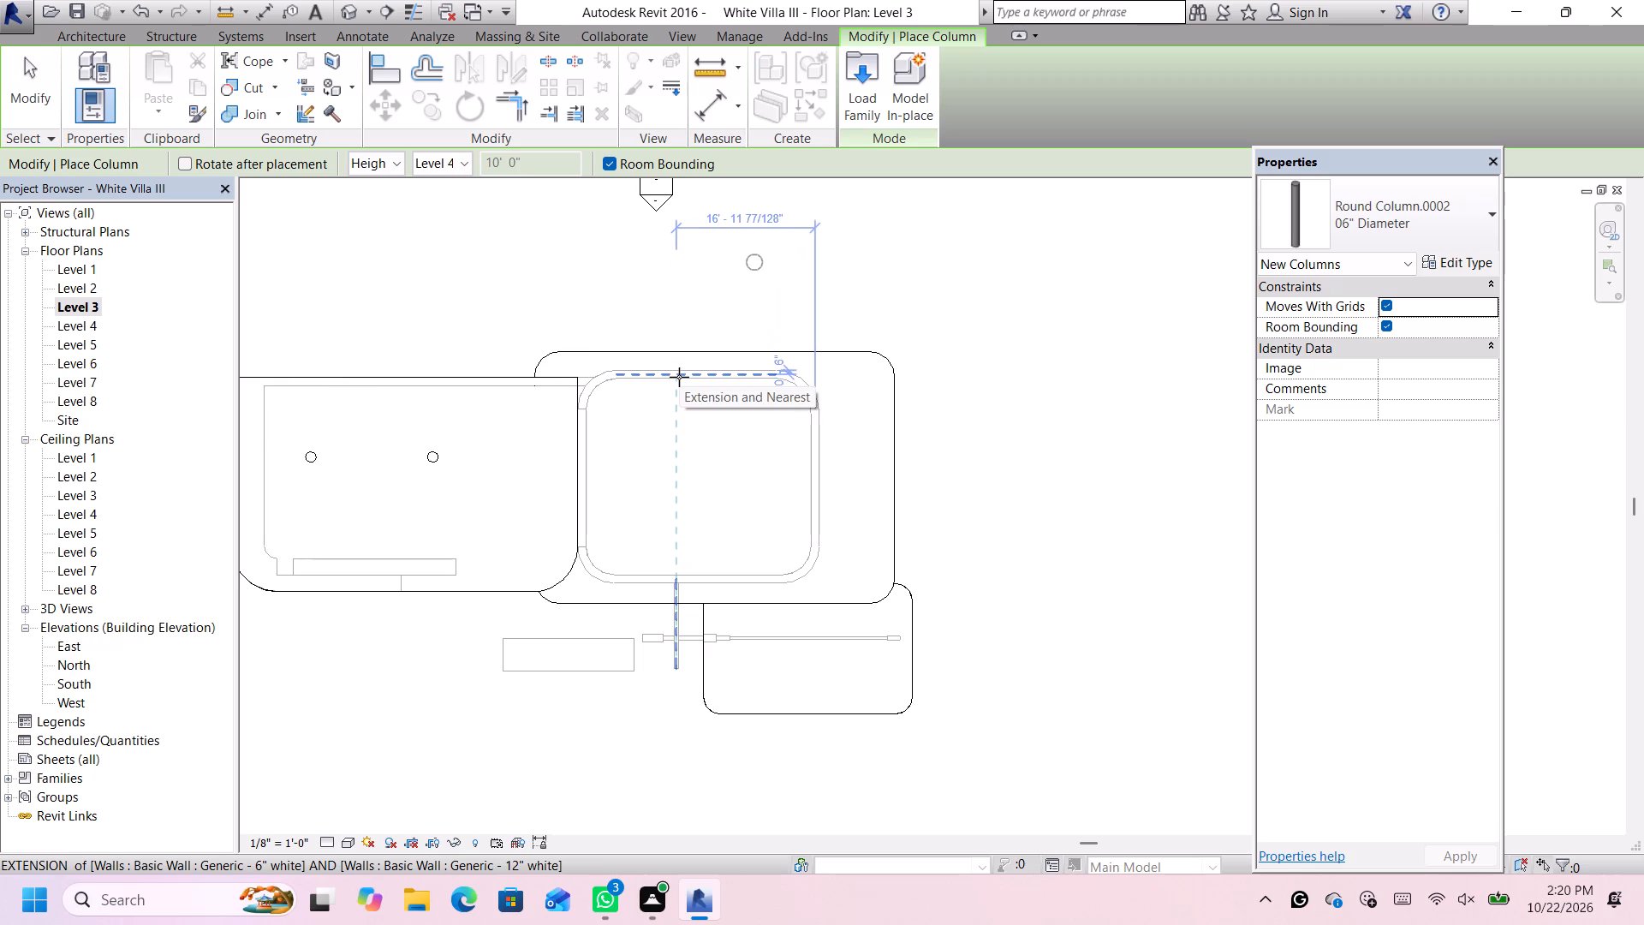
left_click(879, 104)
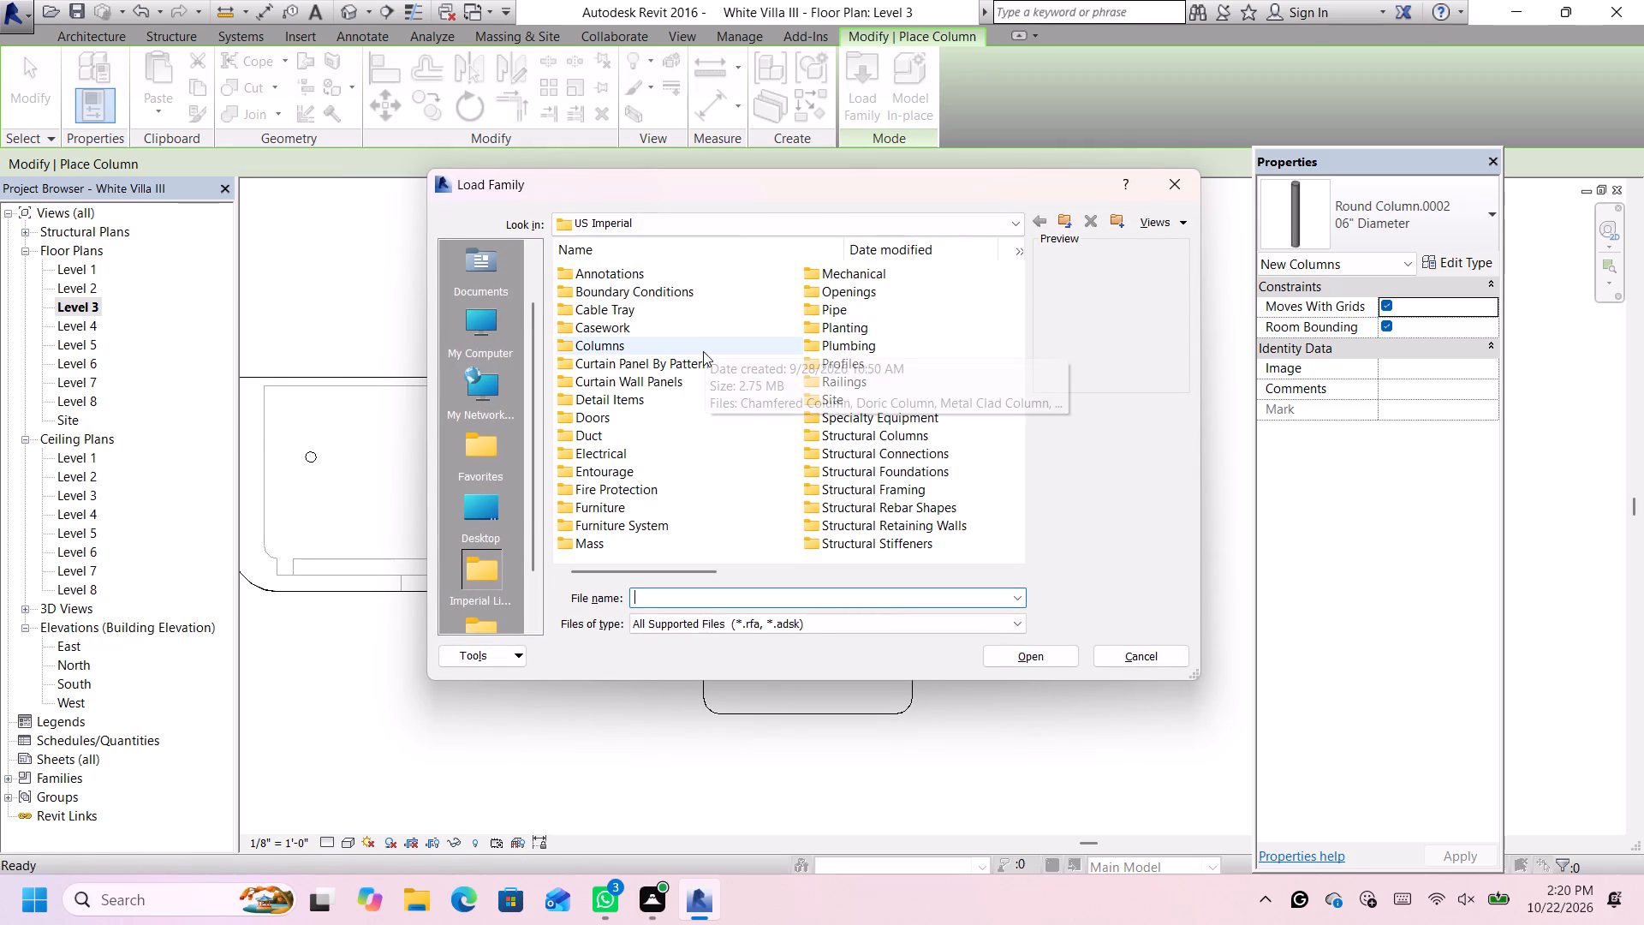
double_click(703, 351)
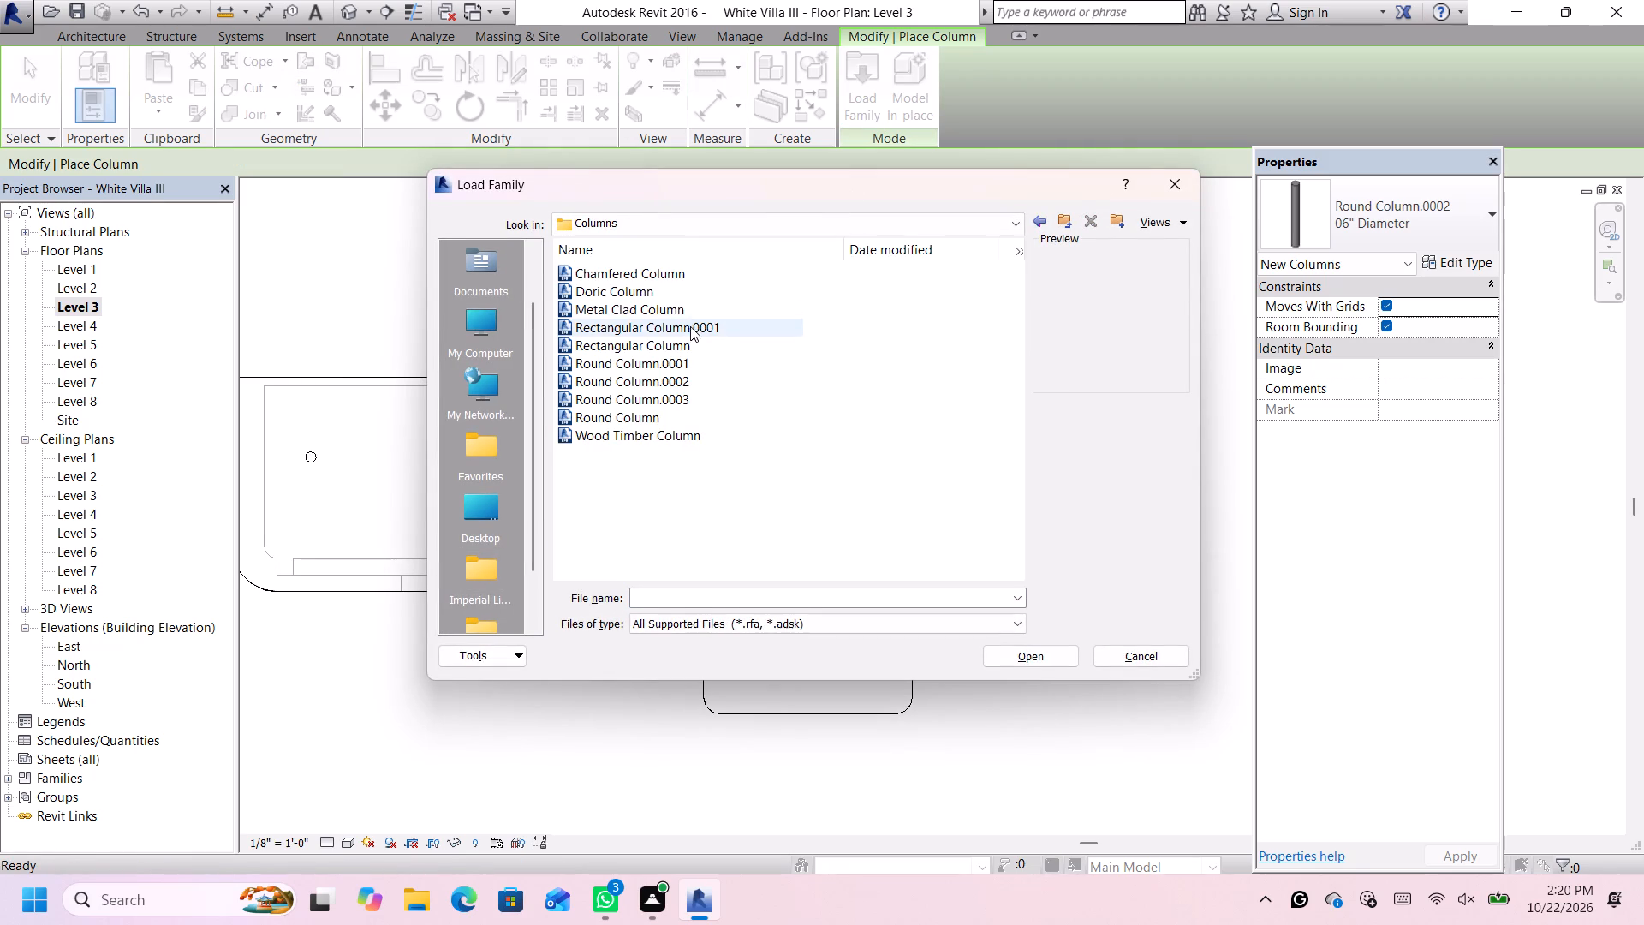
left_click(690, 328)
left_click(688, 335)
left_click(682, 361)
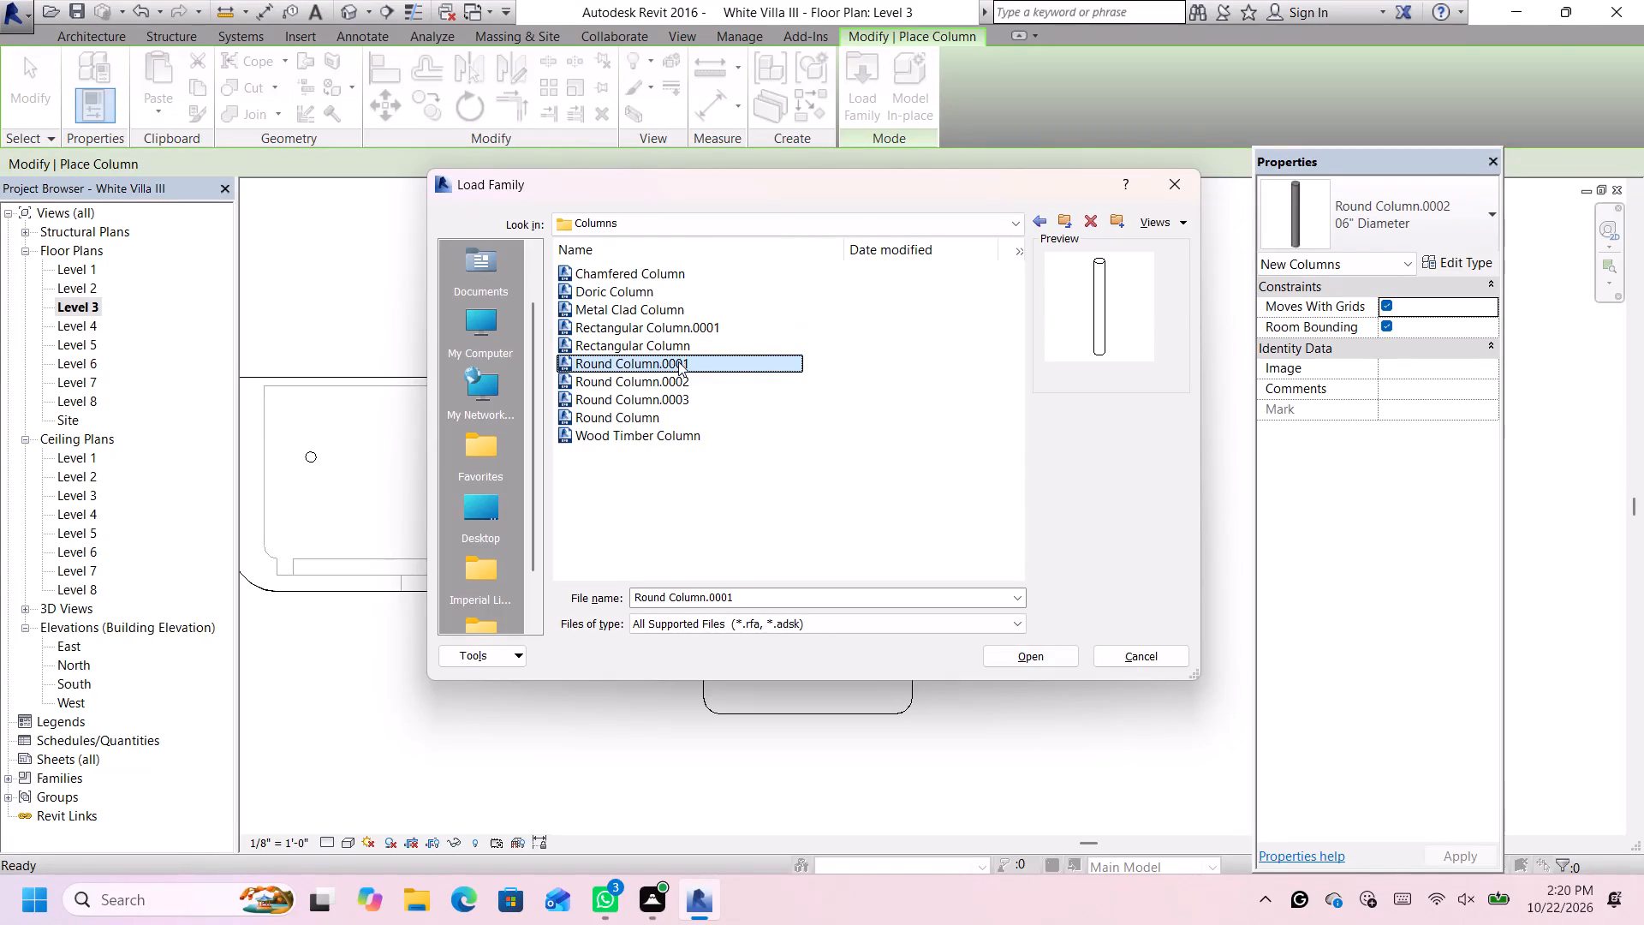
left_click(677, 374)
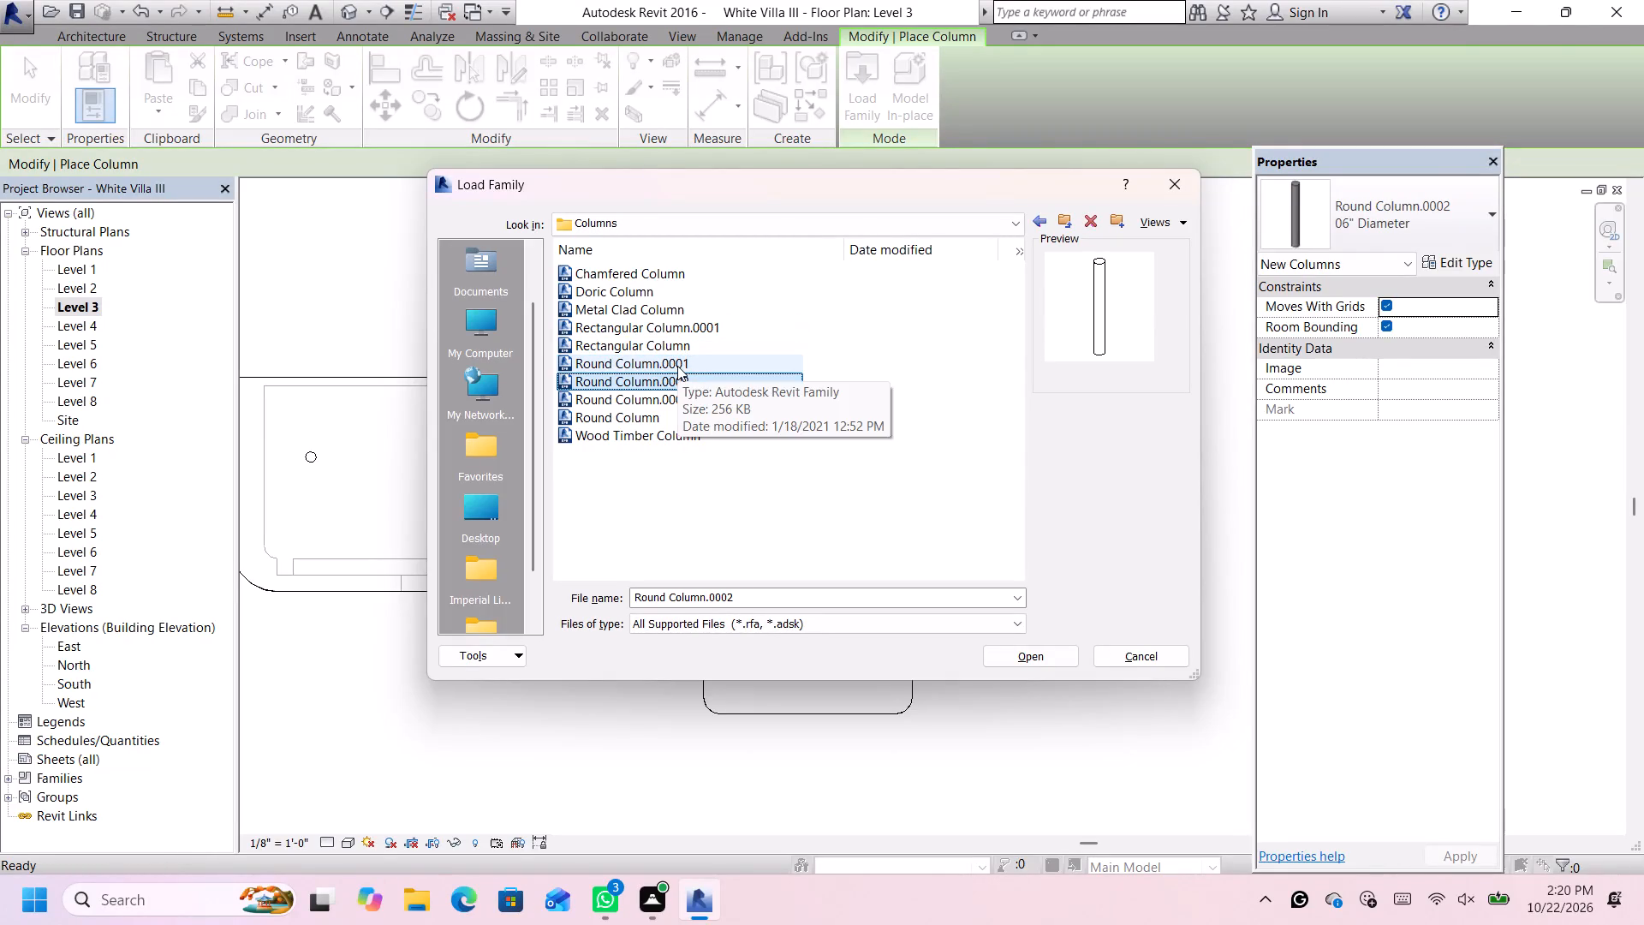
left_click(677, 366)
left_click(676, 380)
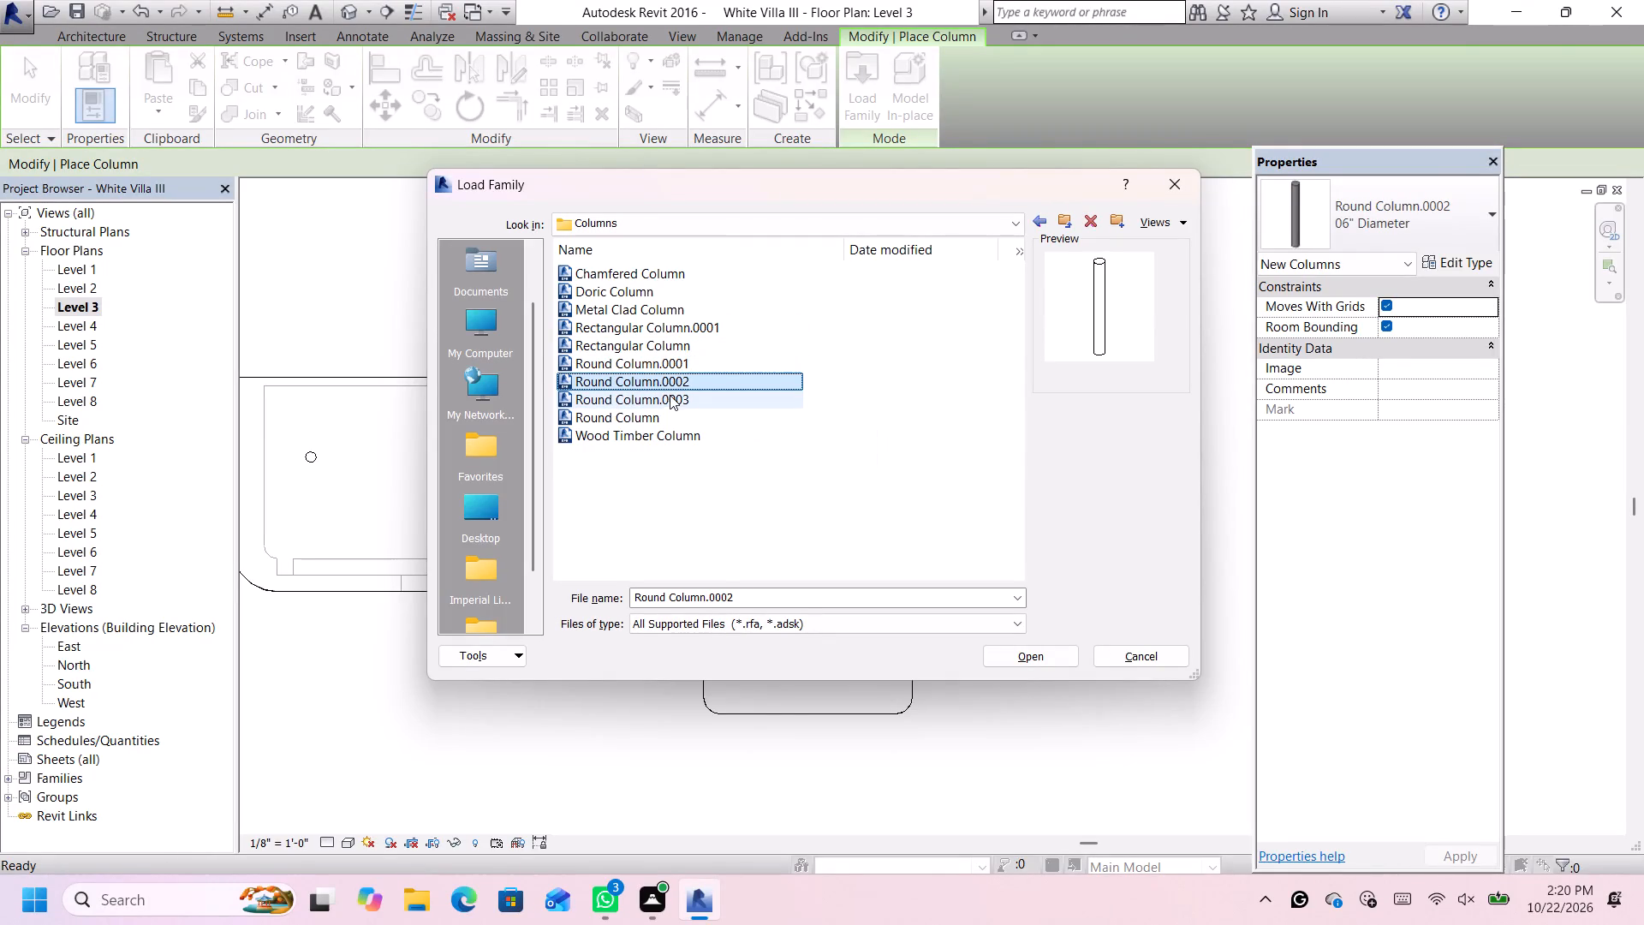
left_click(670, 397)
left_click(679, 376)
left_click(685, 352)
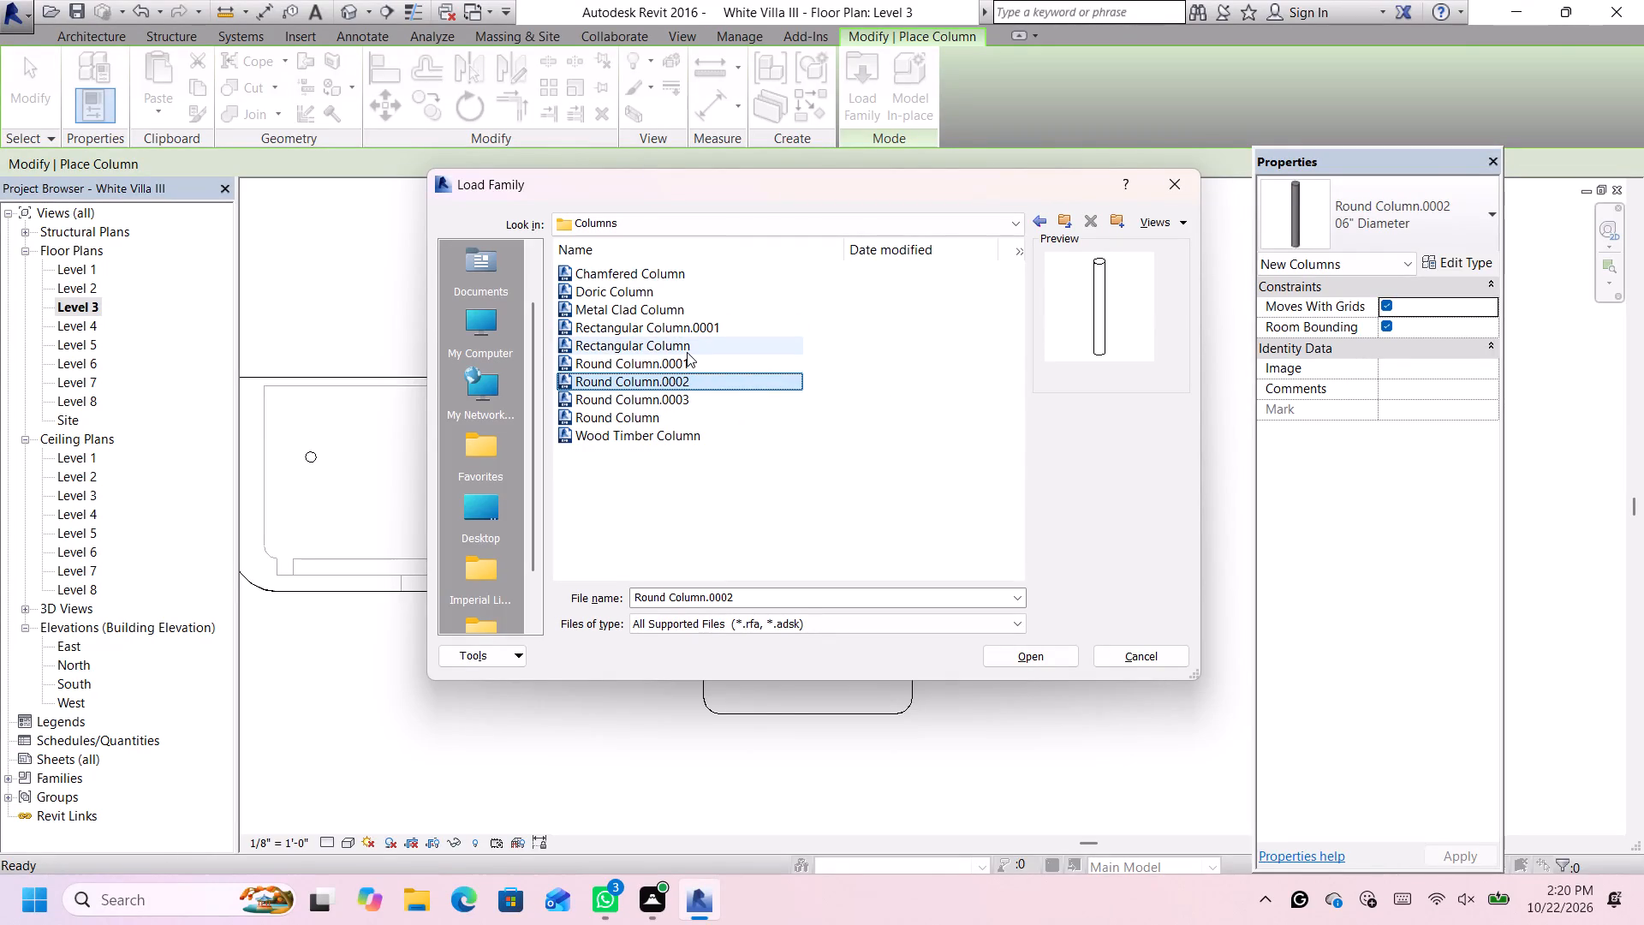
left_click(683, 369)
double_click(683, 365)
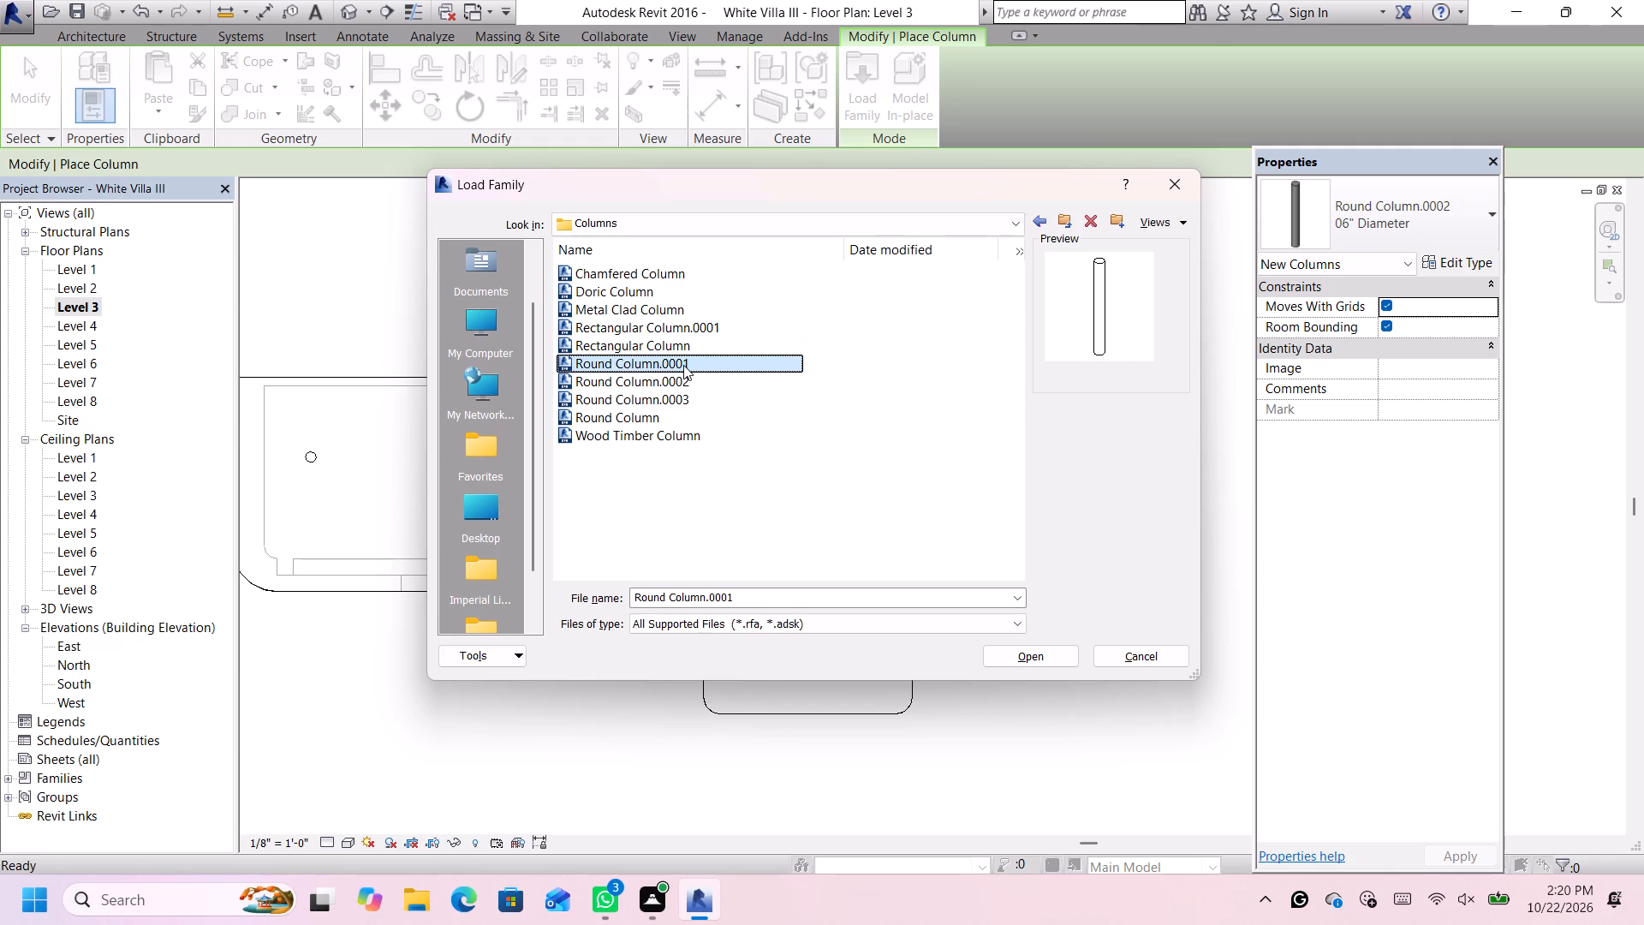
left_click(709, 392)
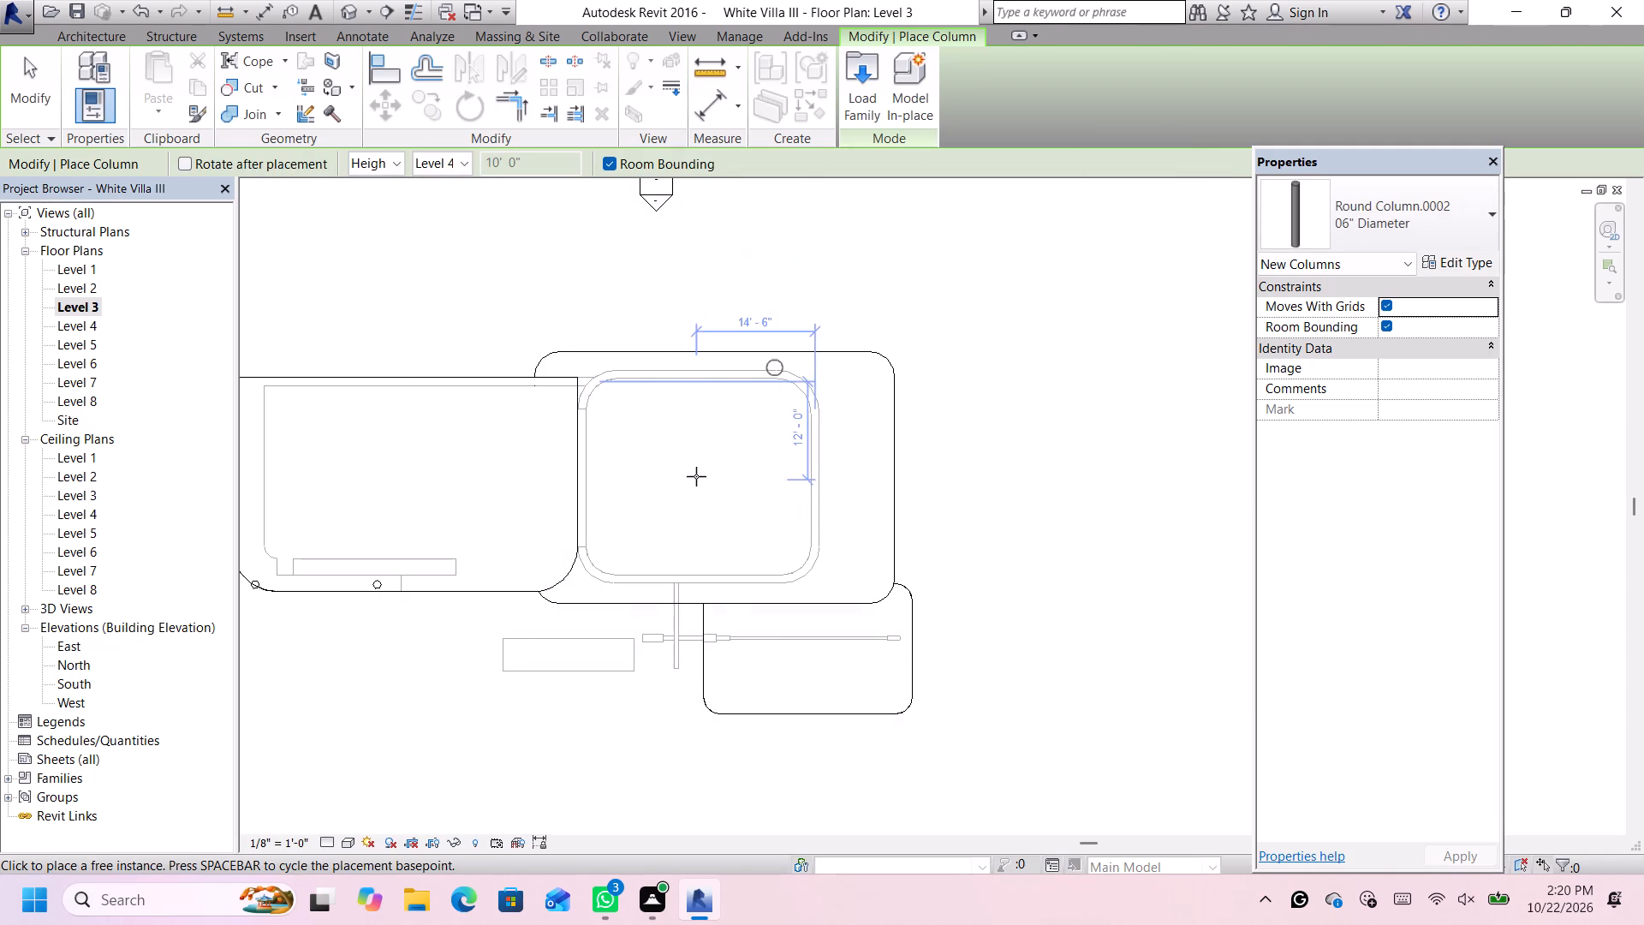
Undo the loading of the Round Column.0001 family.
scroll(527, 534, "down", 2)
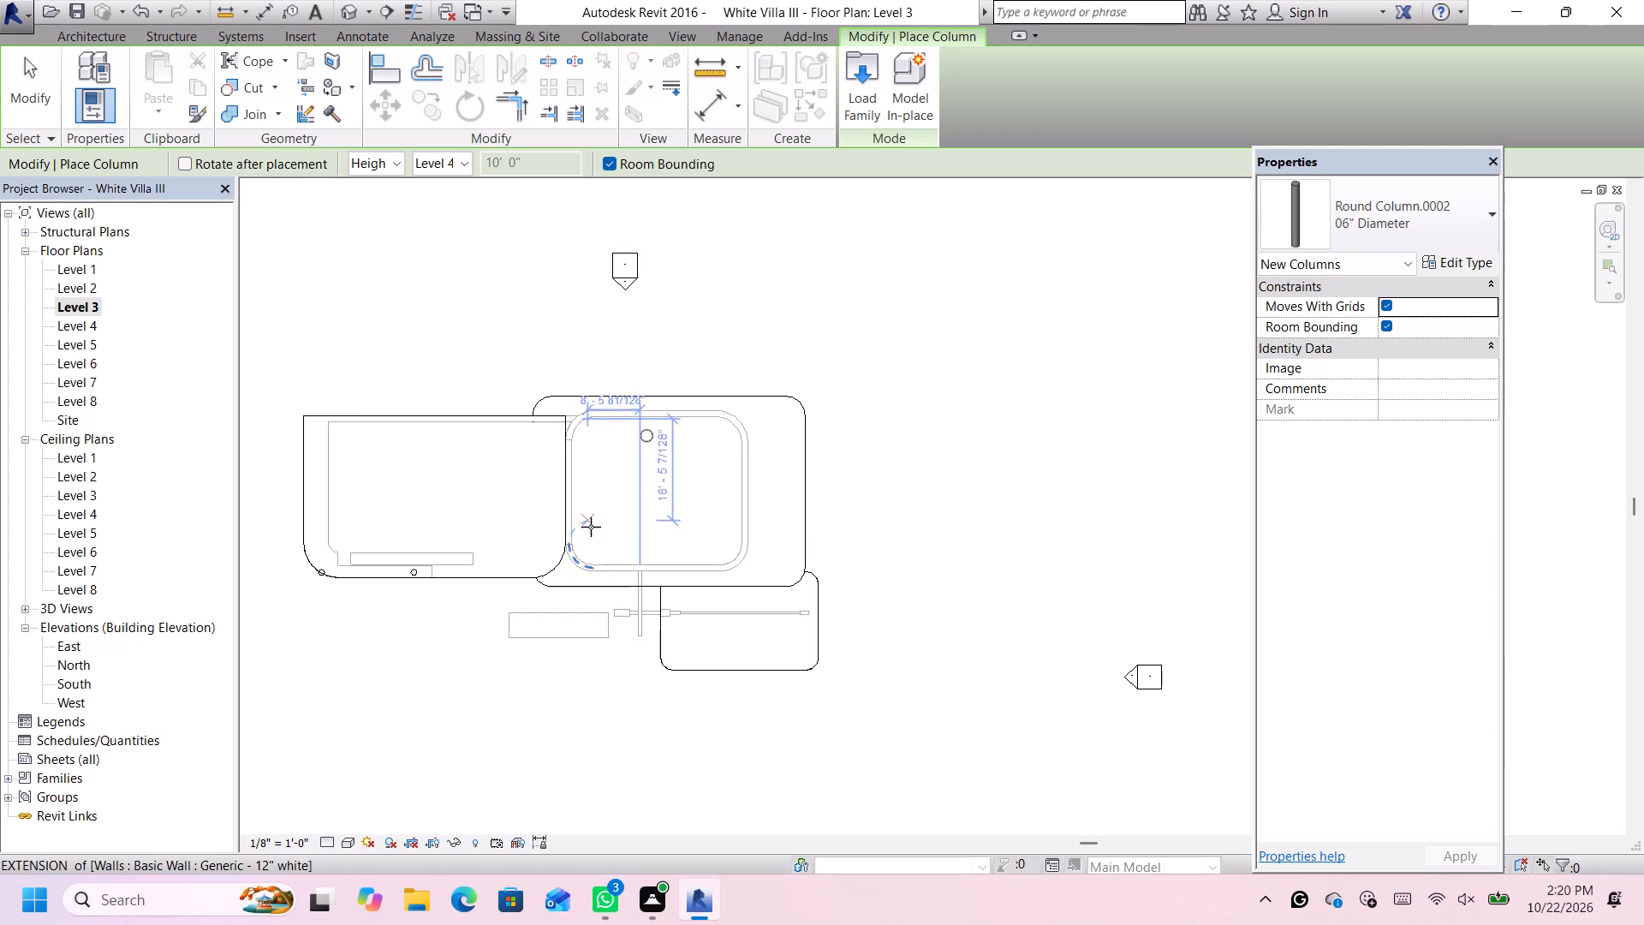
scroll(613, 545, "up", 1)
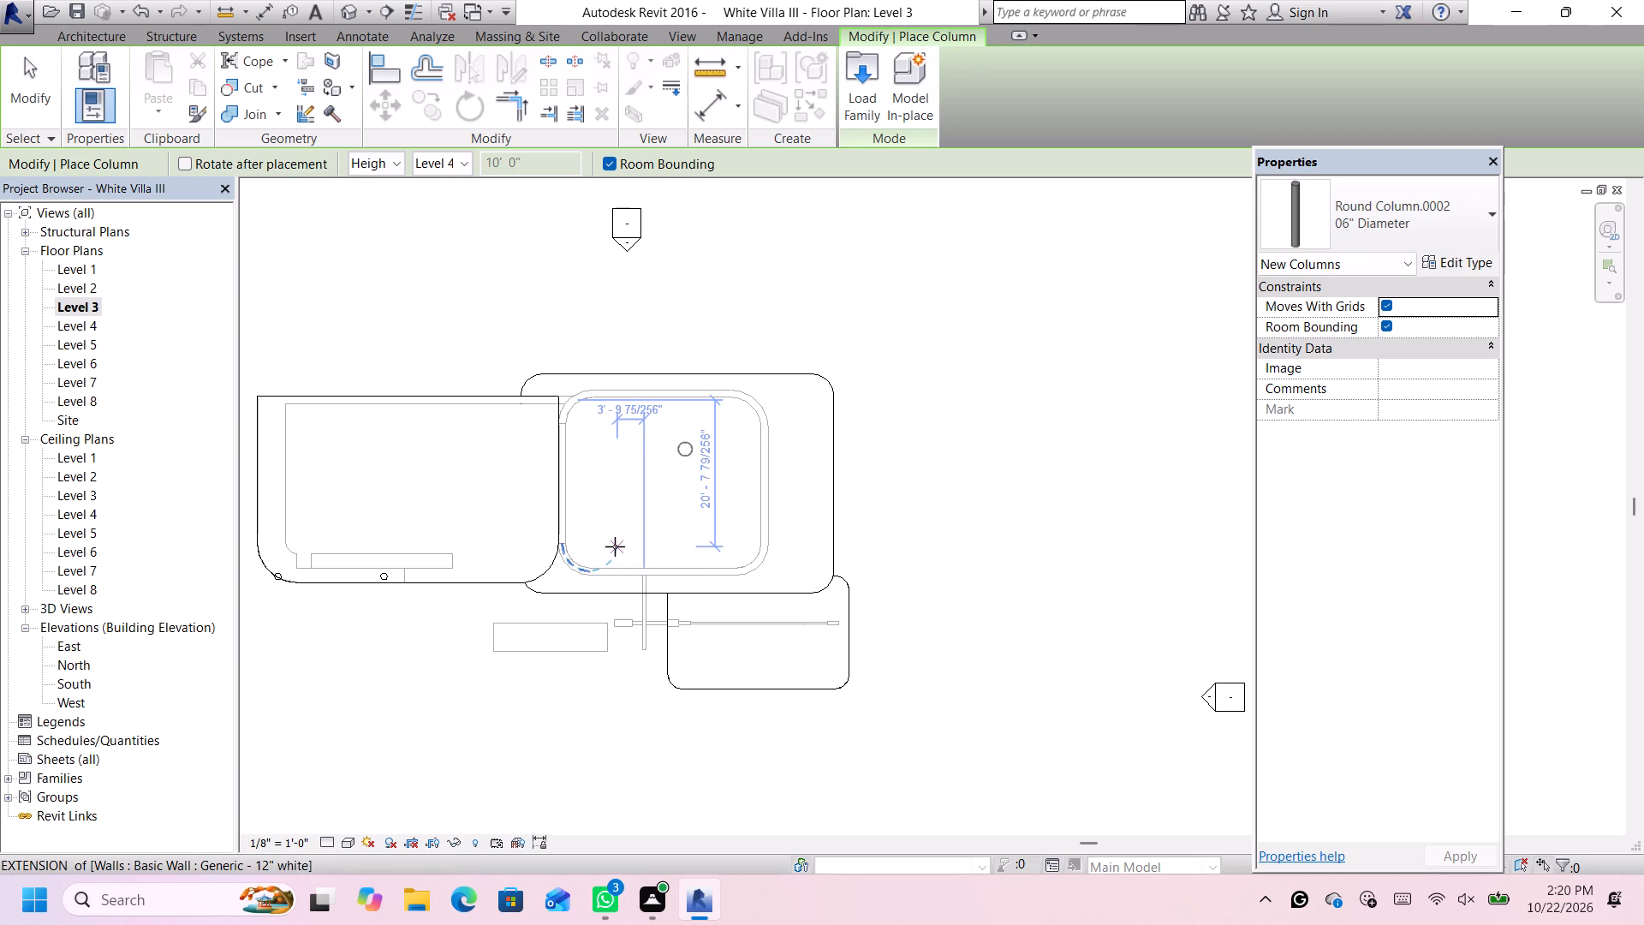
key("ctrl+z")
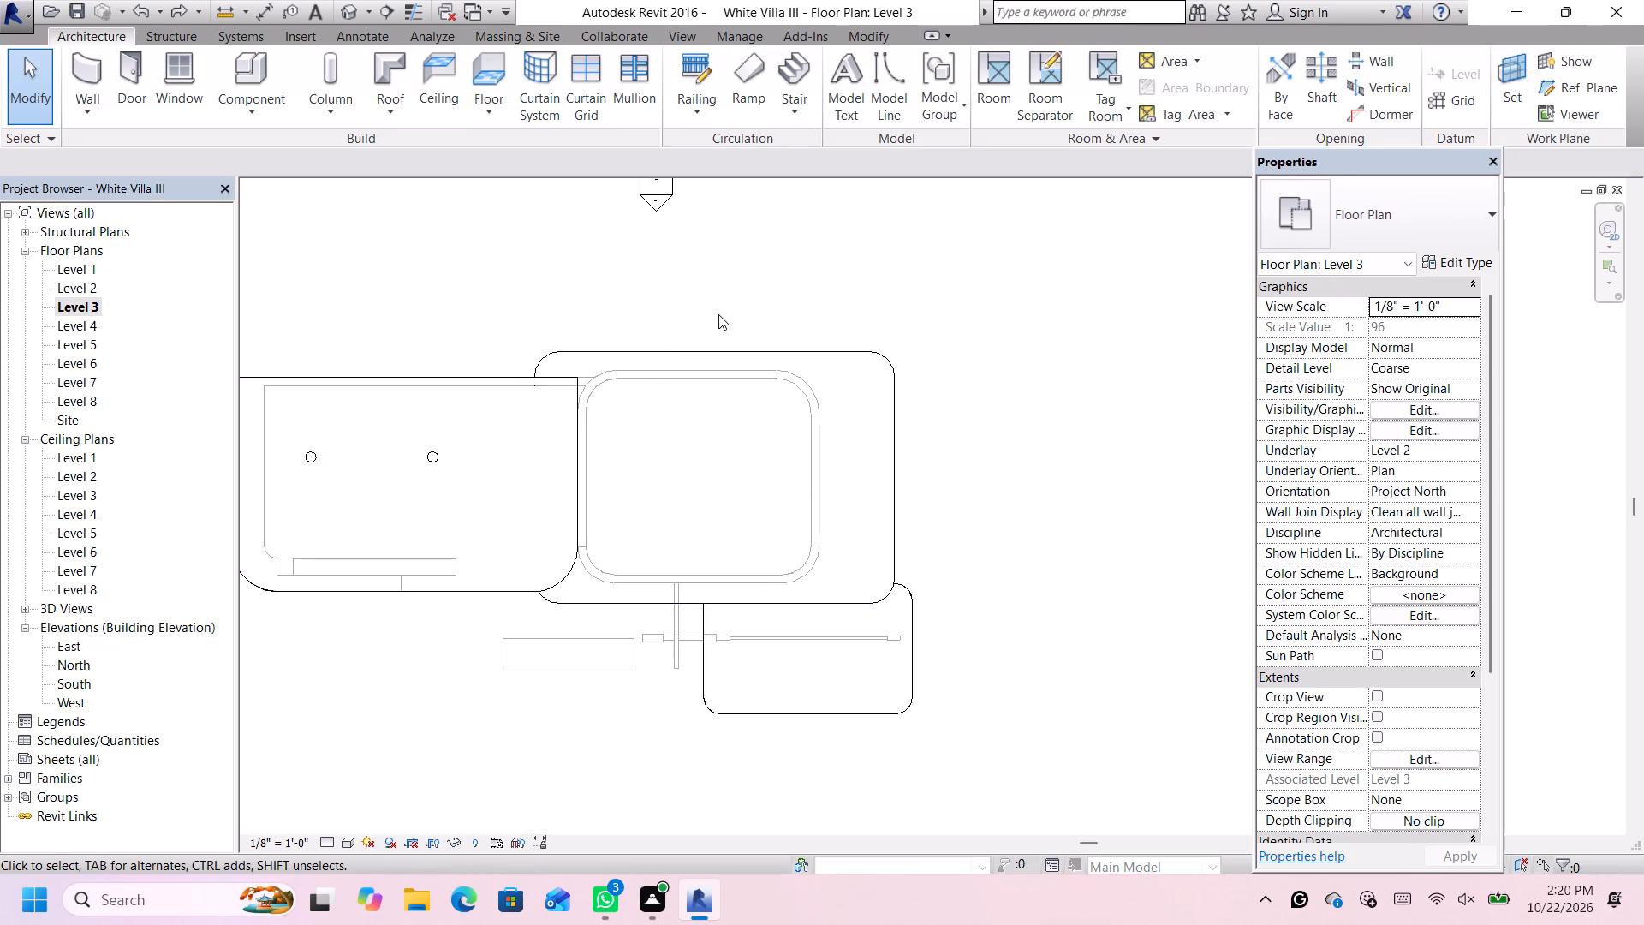
Place a Round Column.0002 06" Diameter architectural column up to Level 4 on the garage-side roof in the Level 3 plan, dismissing the licence notification.
left_click(313, 106)
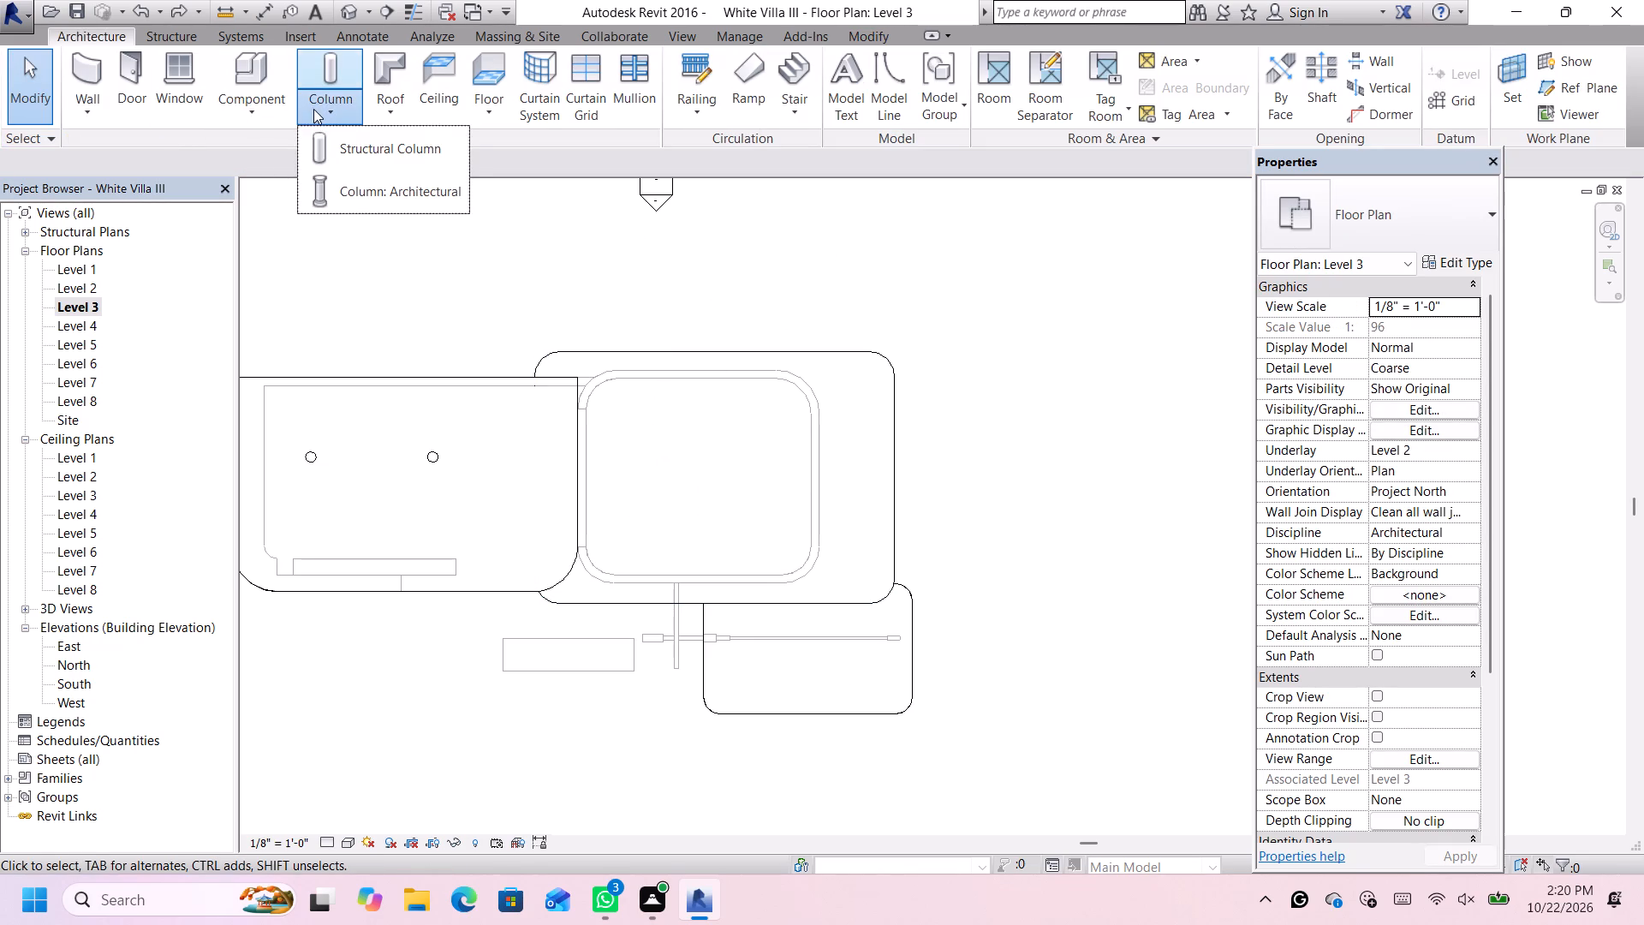
left_click(338, 197)
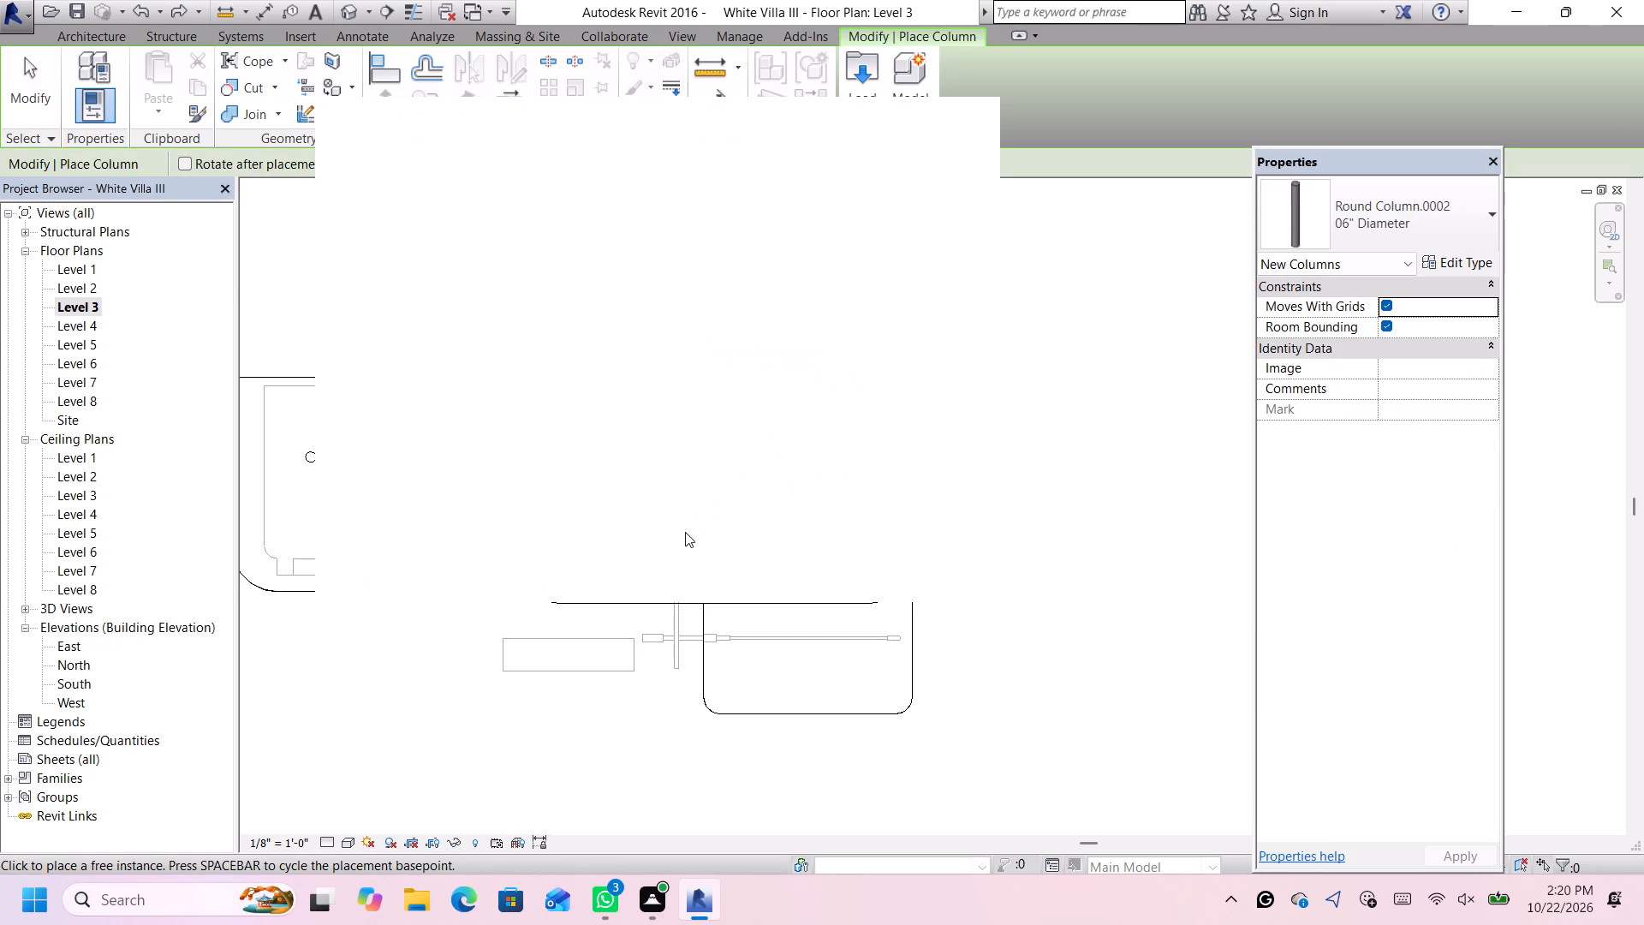
left_click(956, 120)
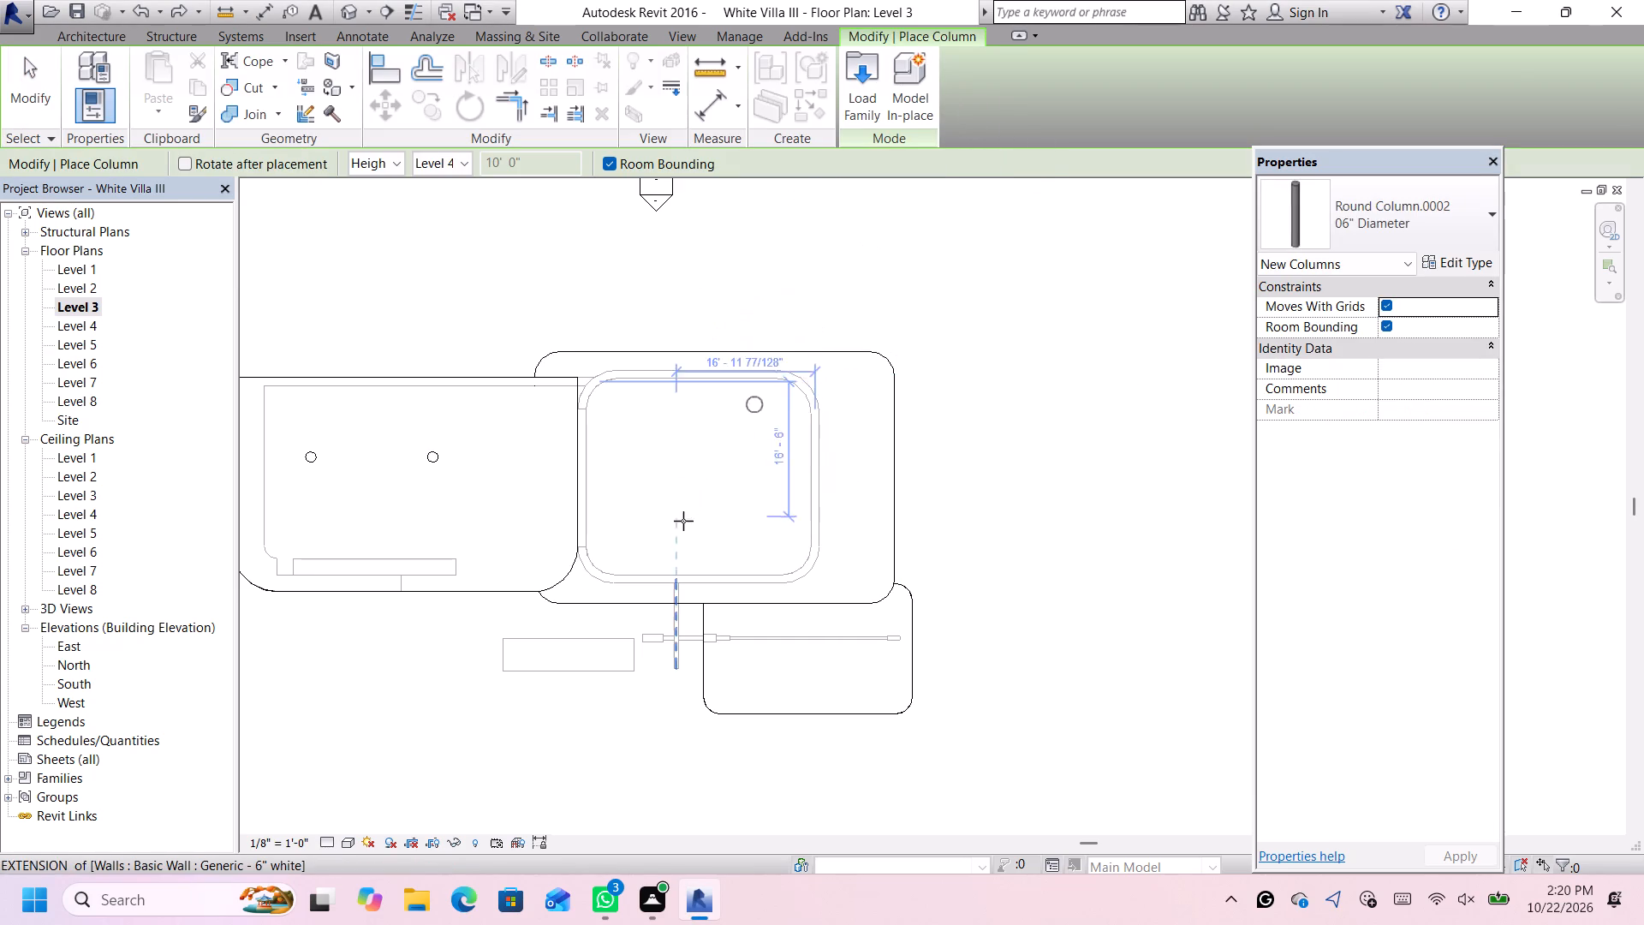
left_click(644, 589)
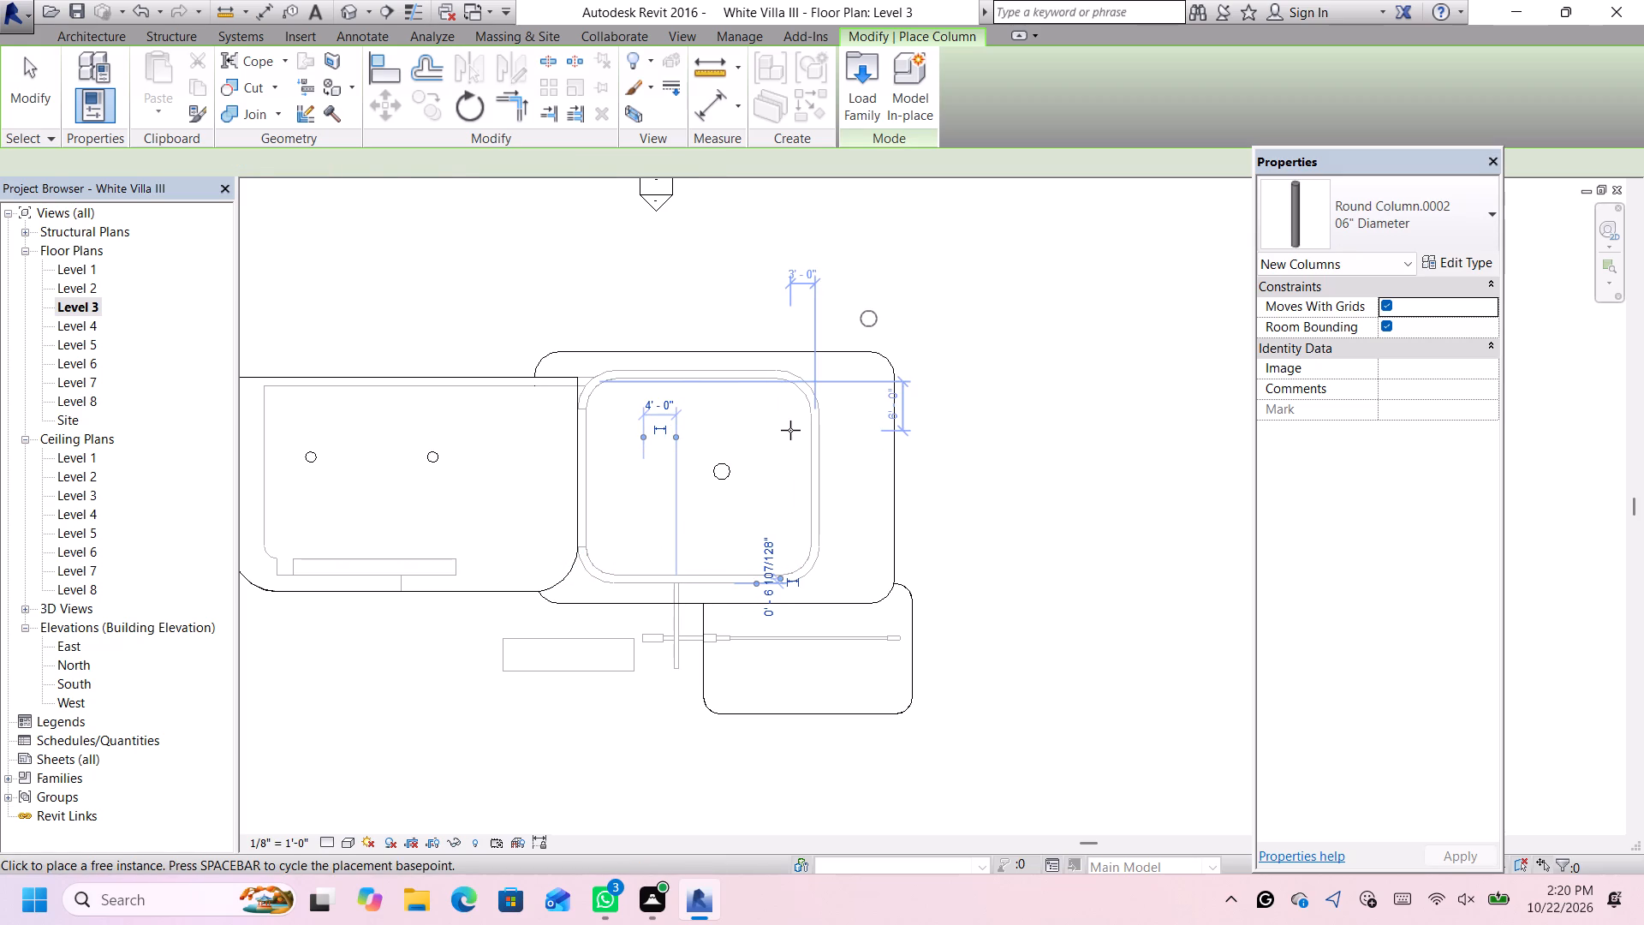
key("Escape")
key("Escape")
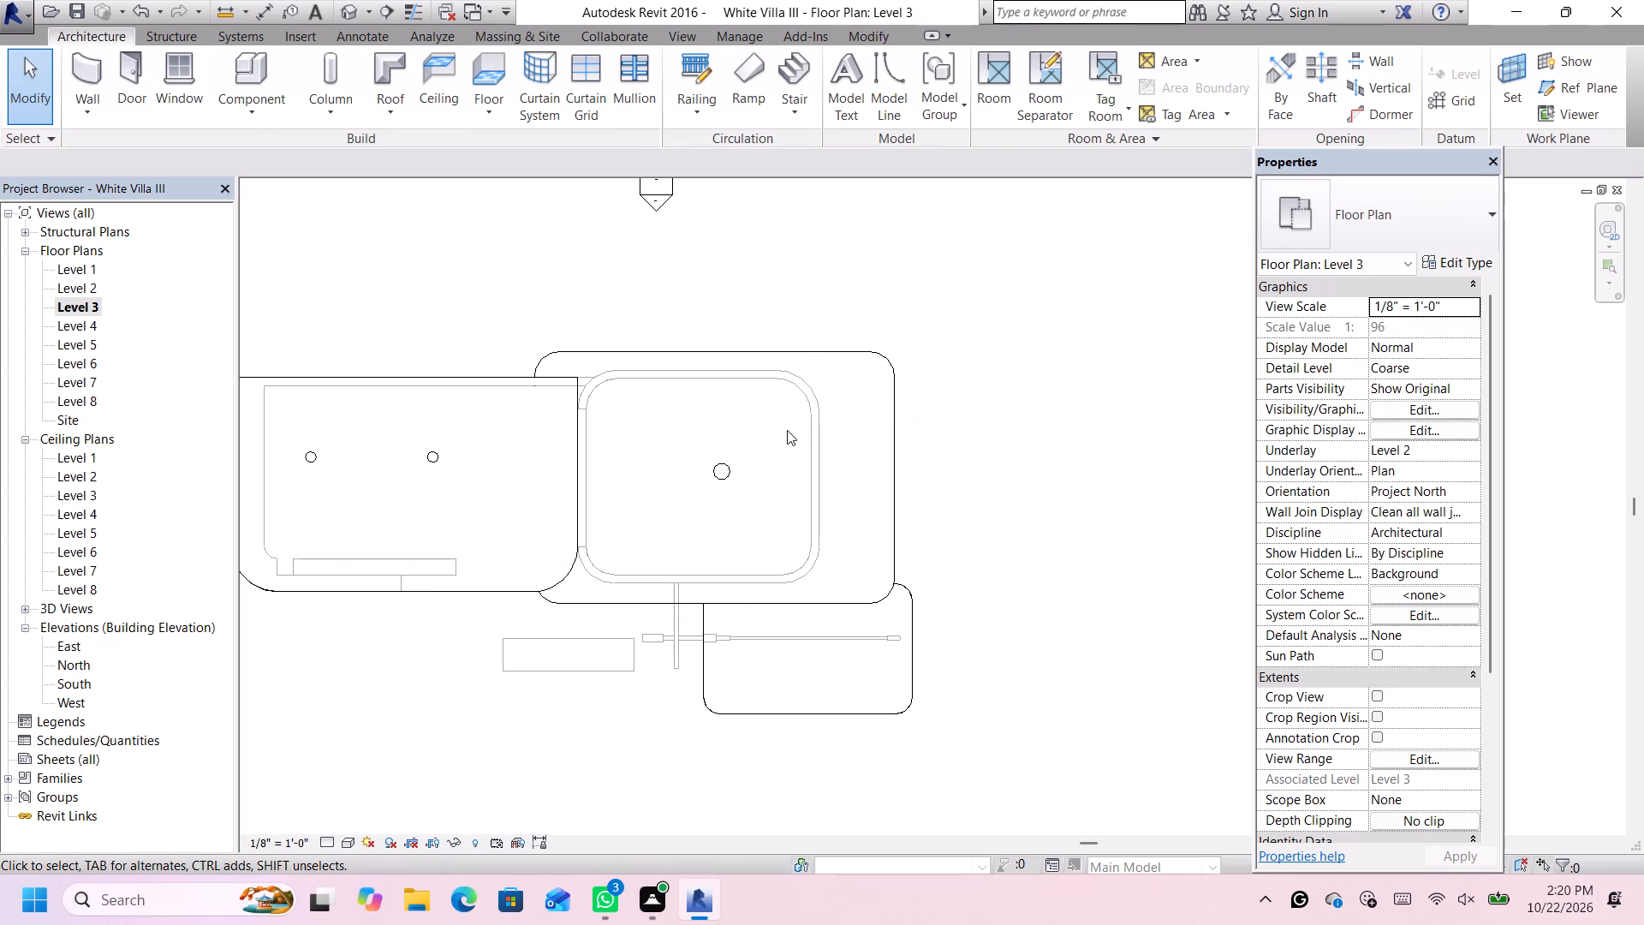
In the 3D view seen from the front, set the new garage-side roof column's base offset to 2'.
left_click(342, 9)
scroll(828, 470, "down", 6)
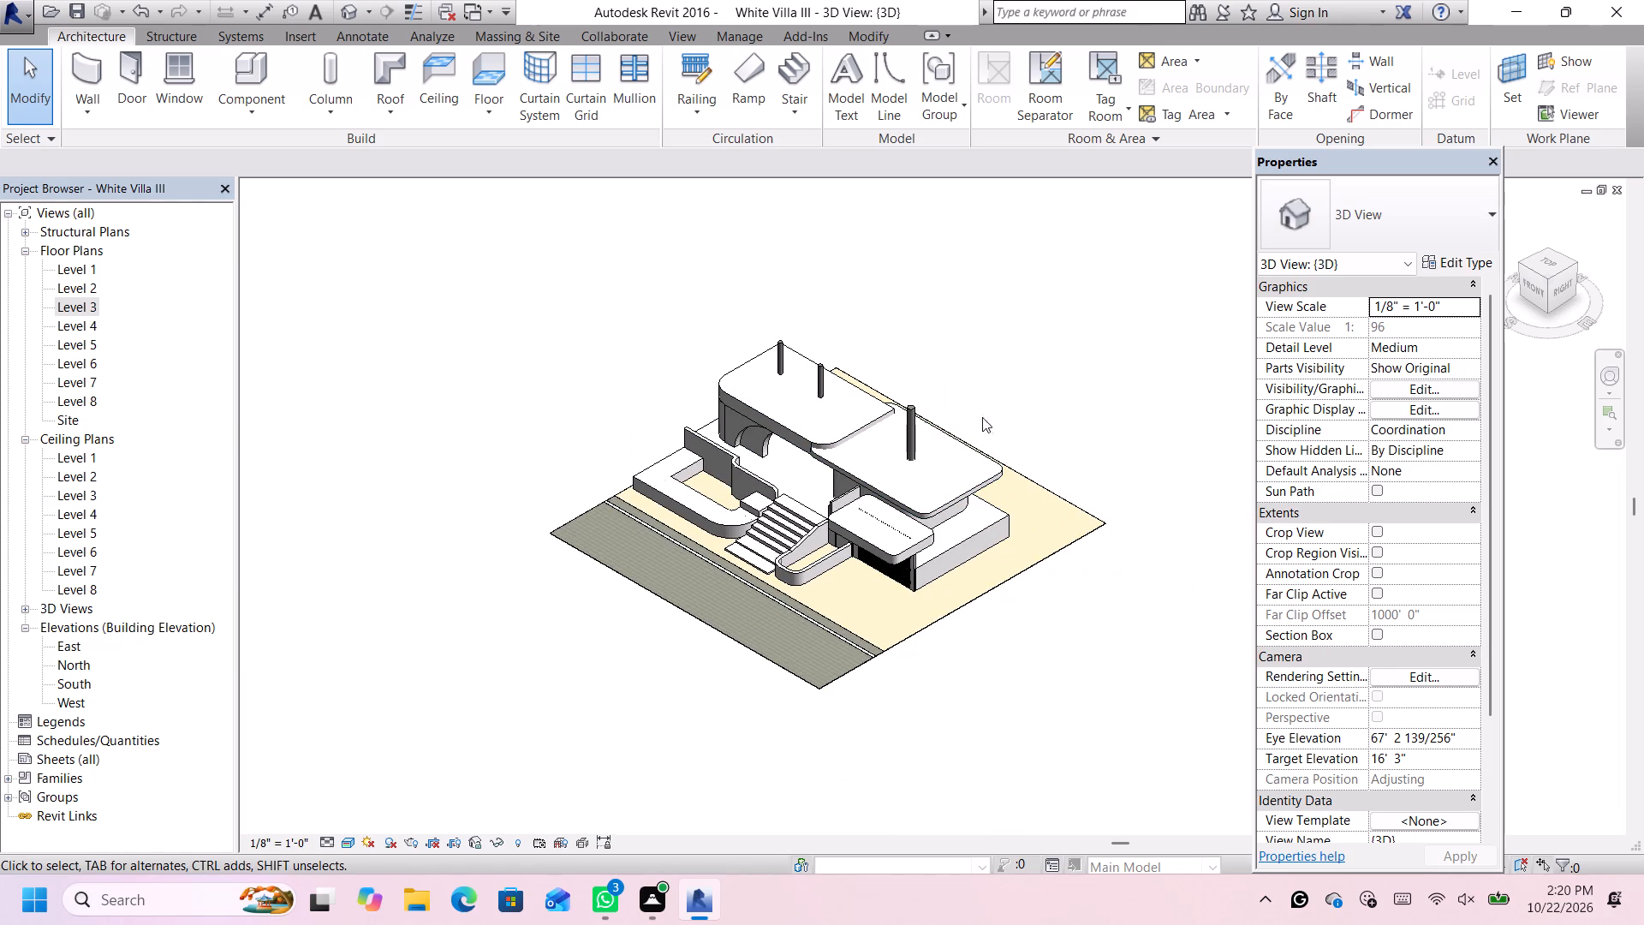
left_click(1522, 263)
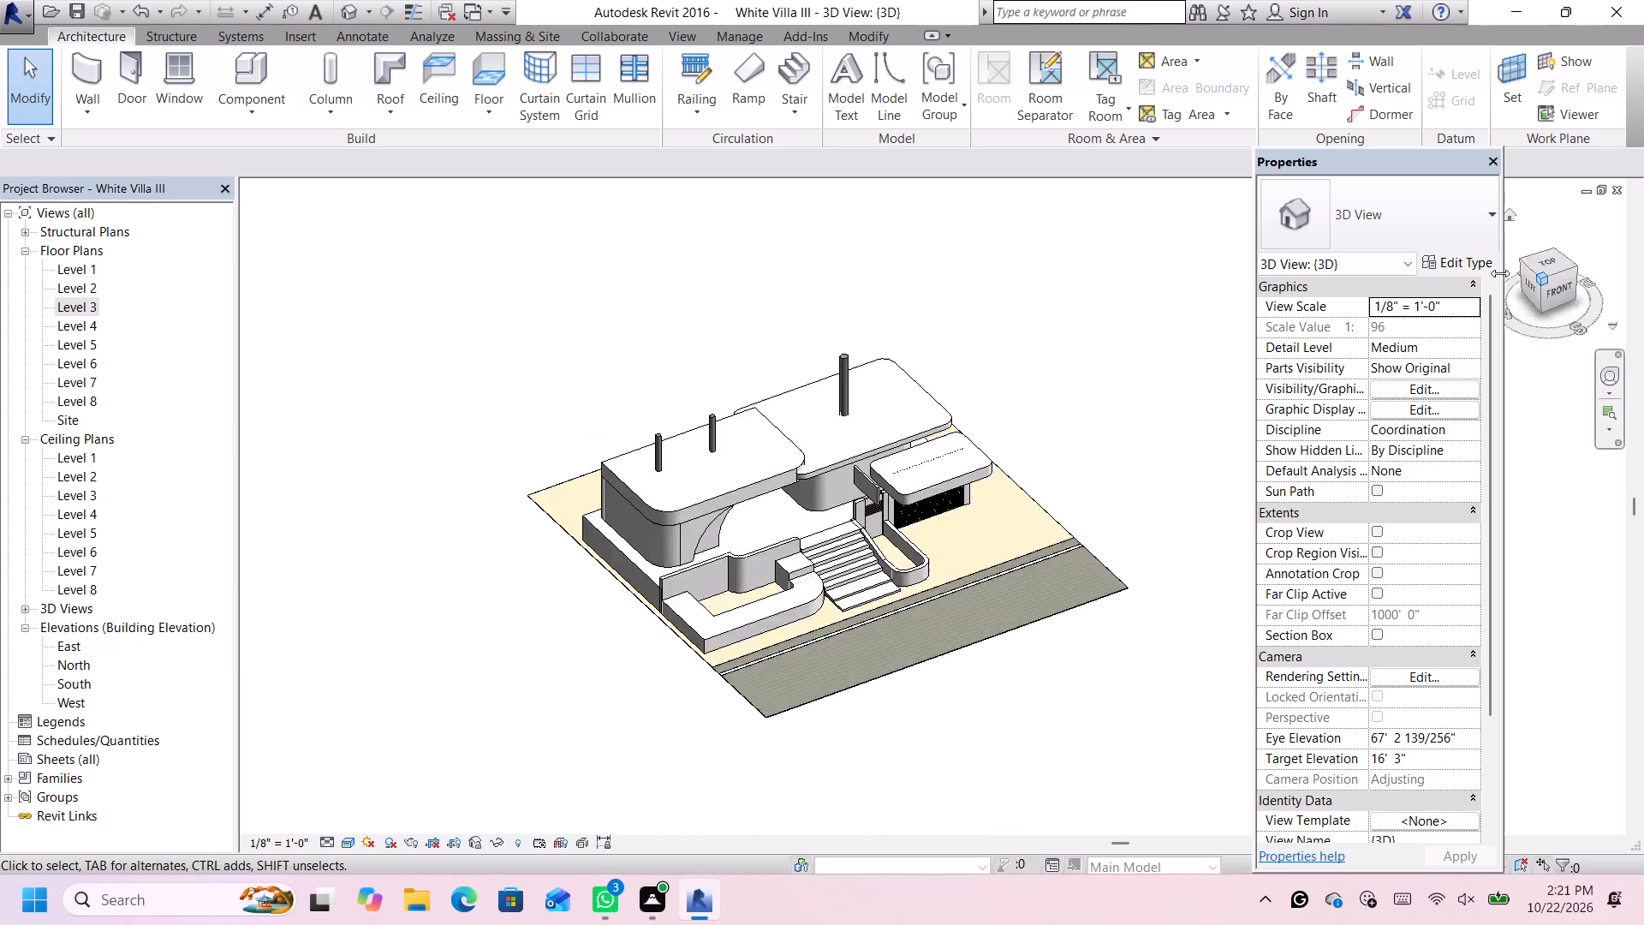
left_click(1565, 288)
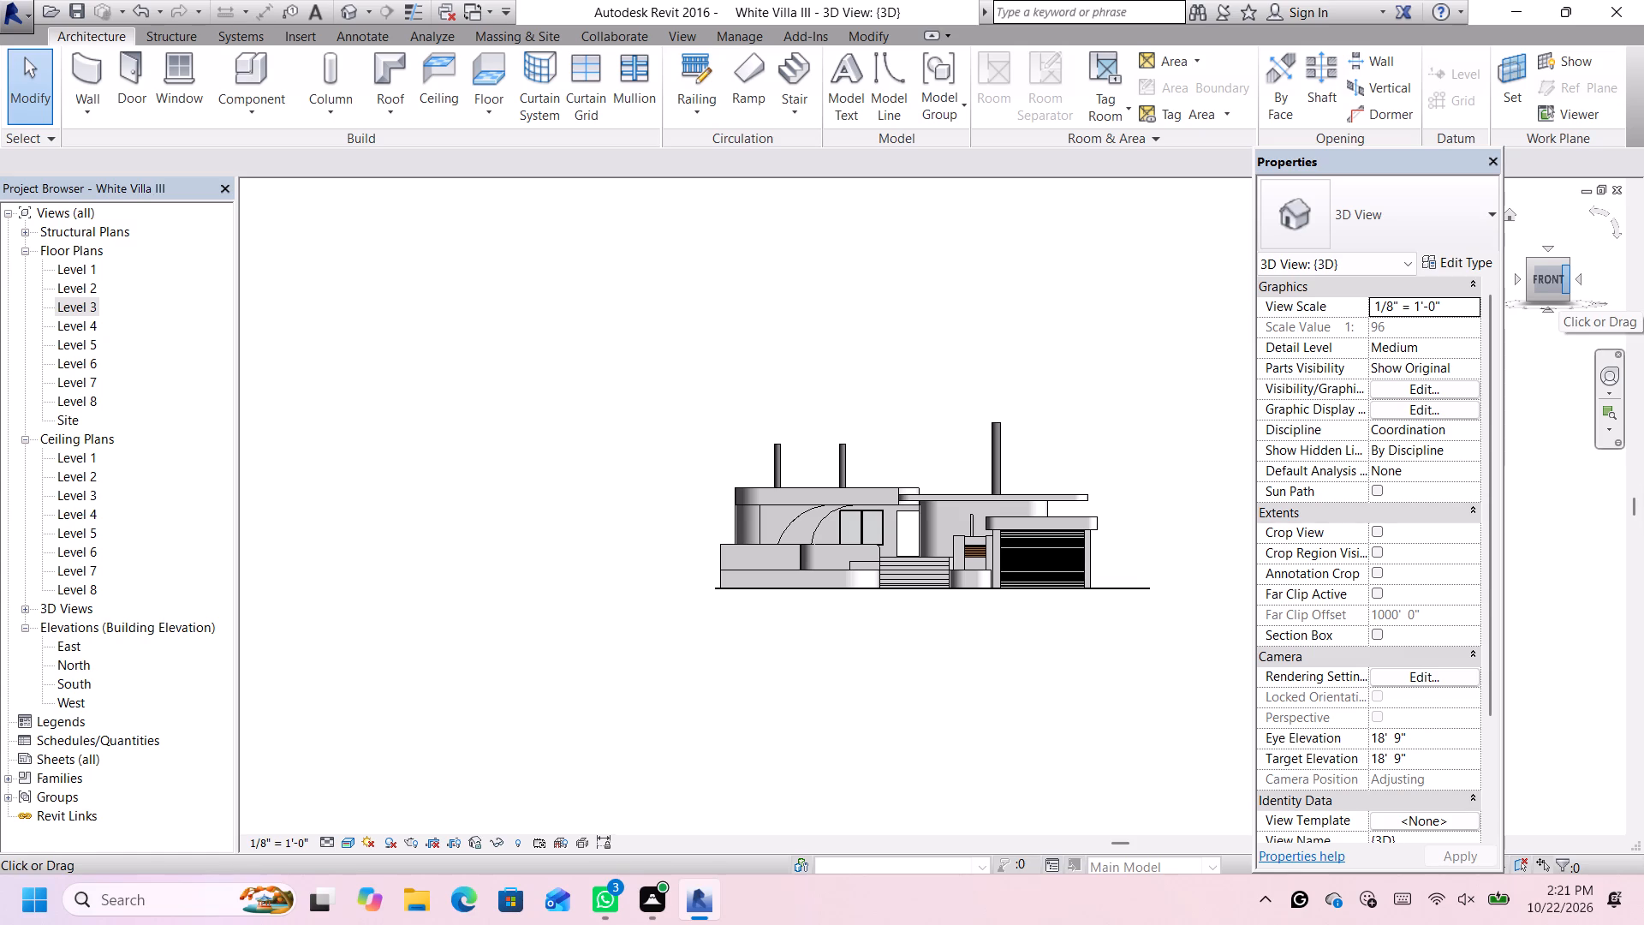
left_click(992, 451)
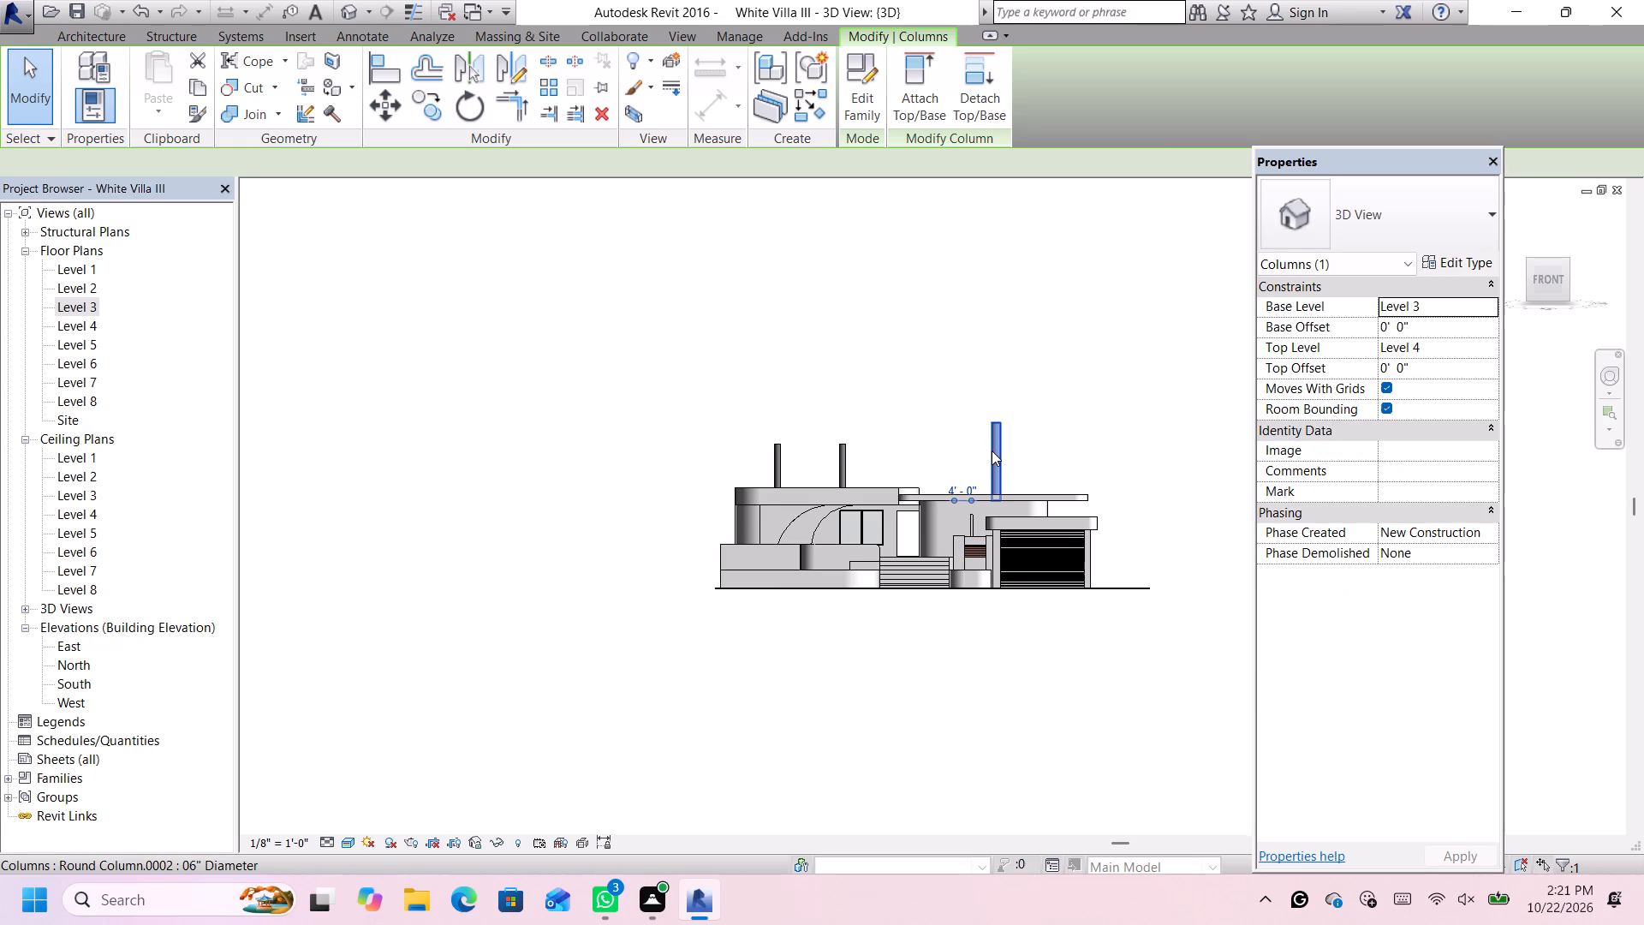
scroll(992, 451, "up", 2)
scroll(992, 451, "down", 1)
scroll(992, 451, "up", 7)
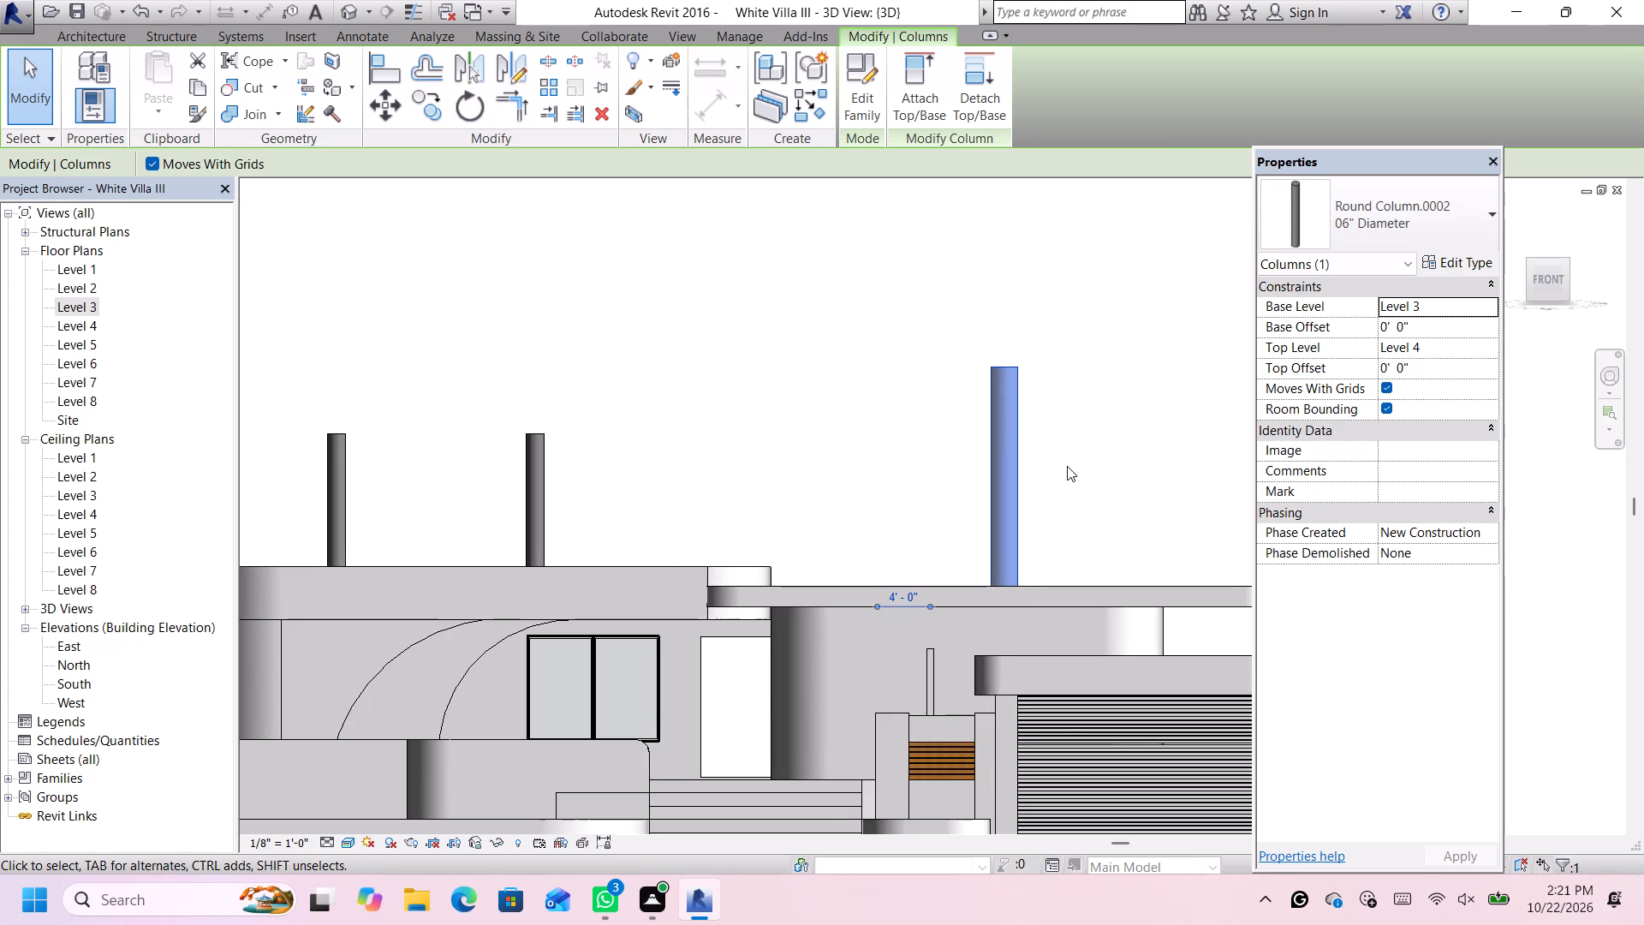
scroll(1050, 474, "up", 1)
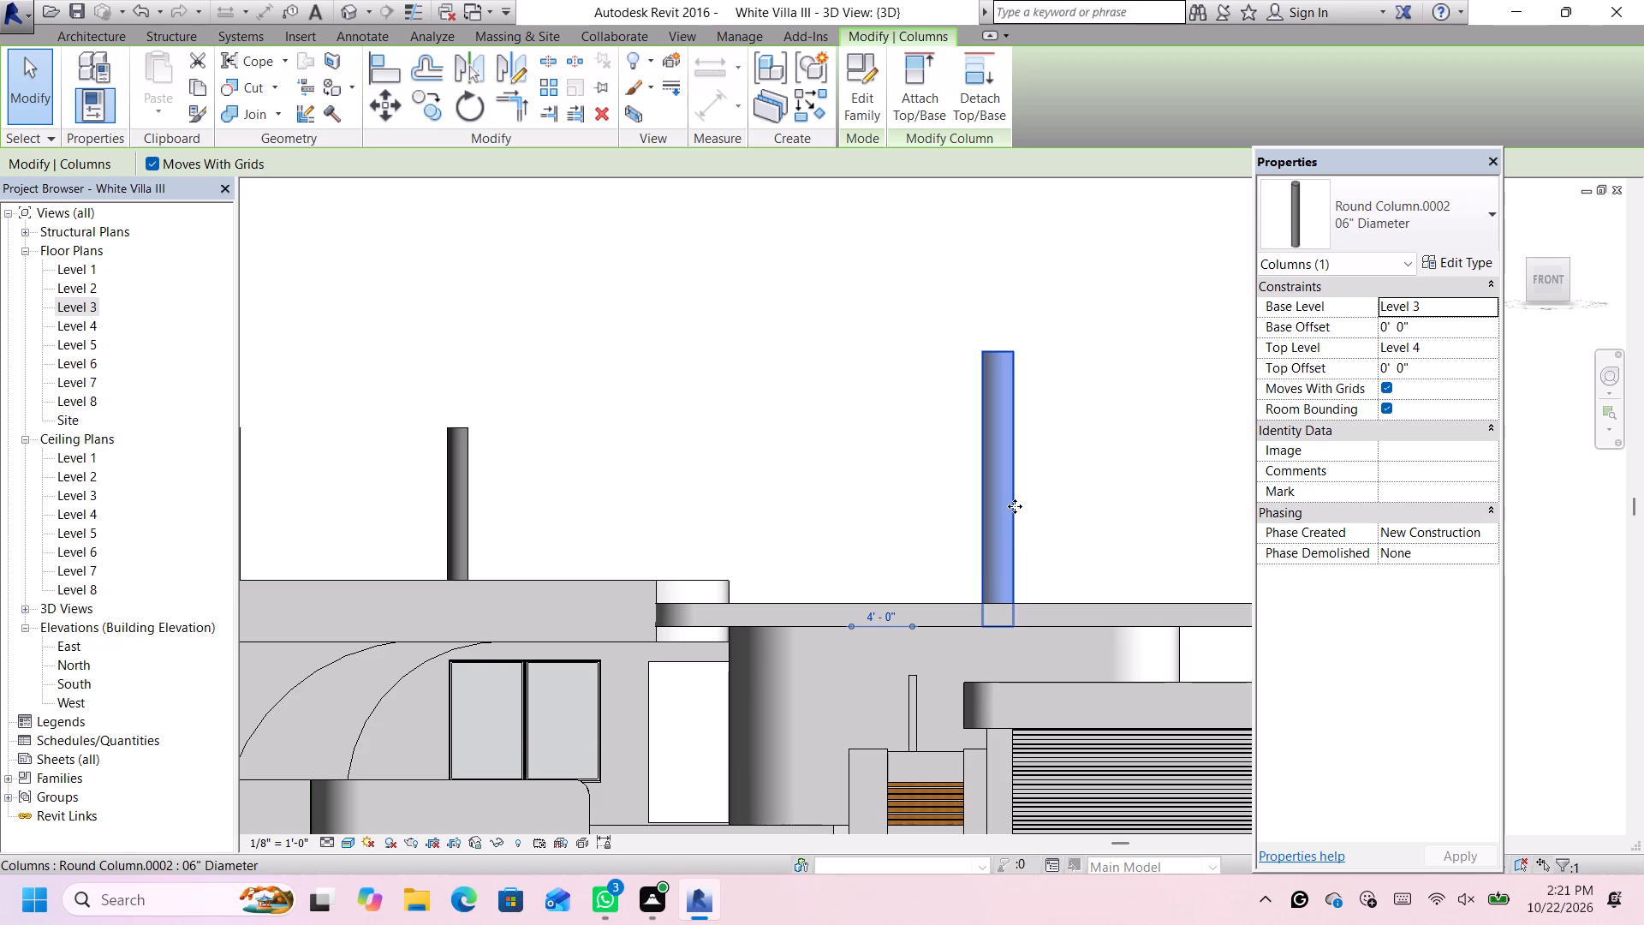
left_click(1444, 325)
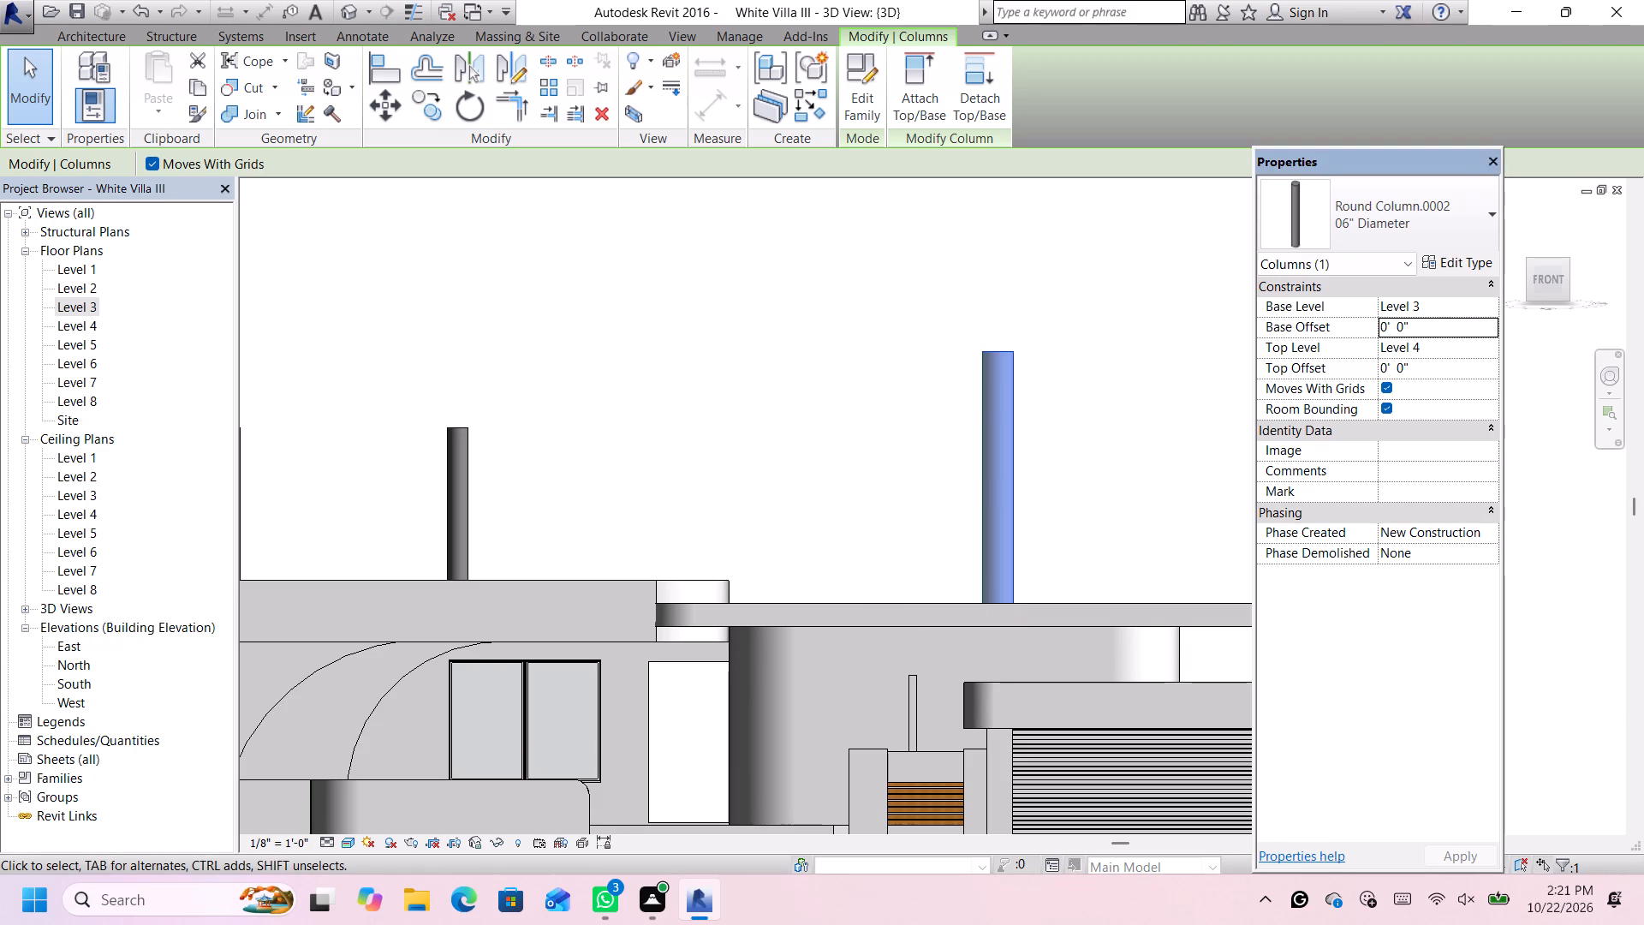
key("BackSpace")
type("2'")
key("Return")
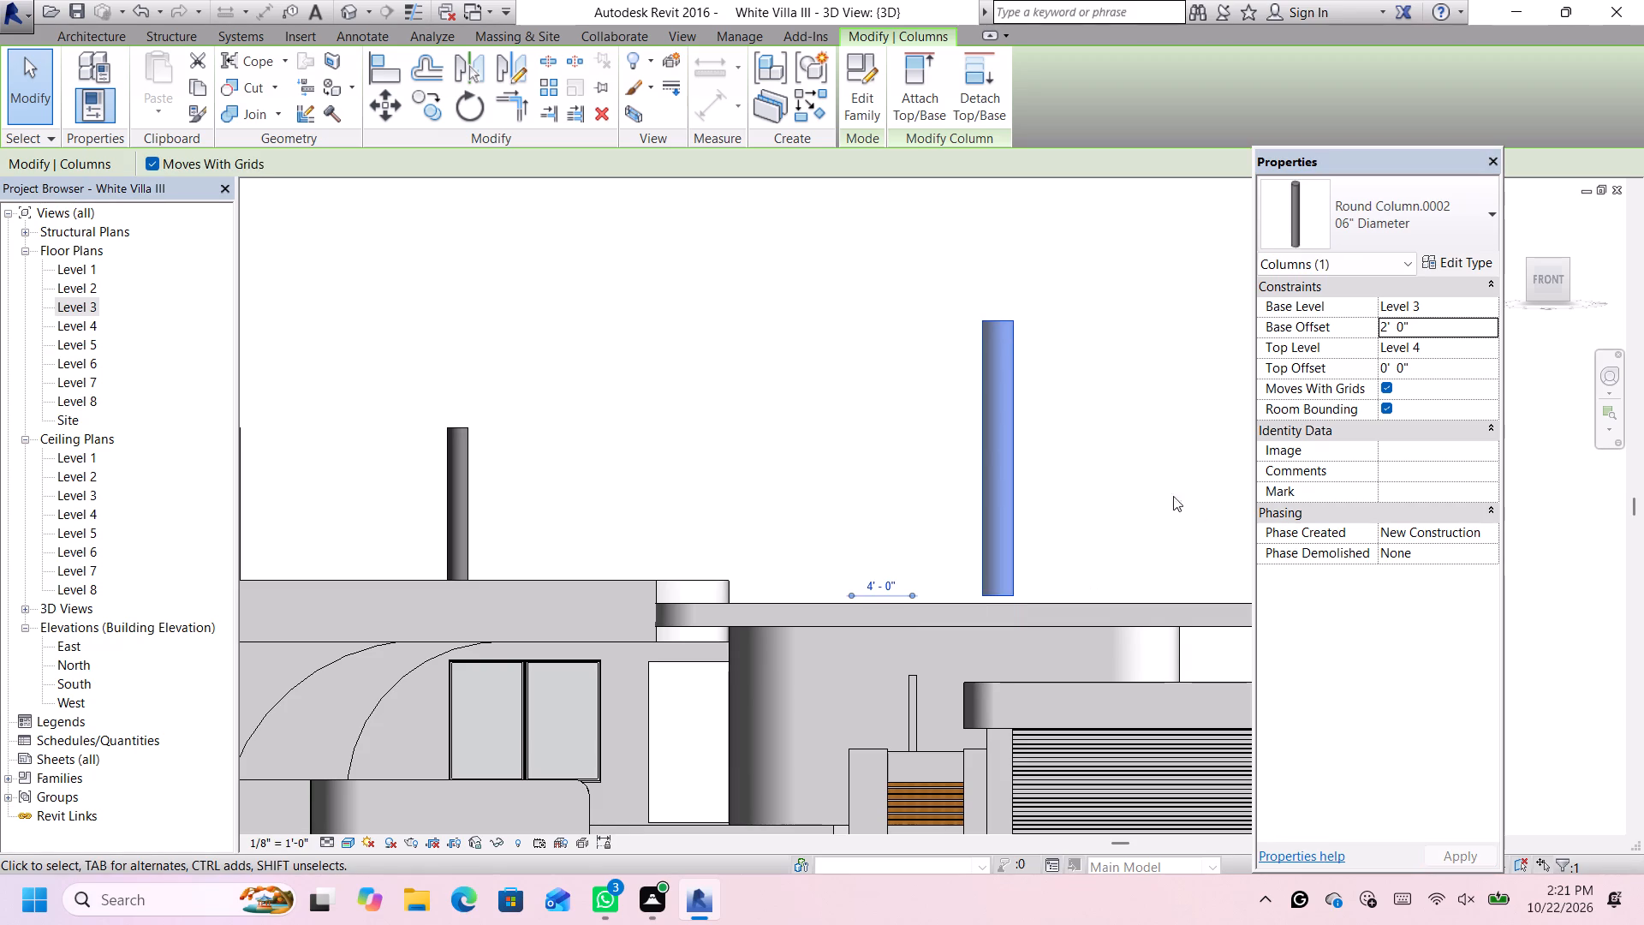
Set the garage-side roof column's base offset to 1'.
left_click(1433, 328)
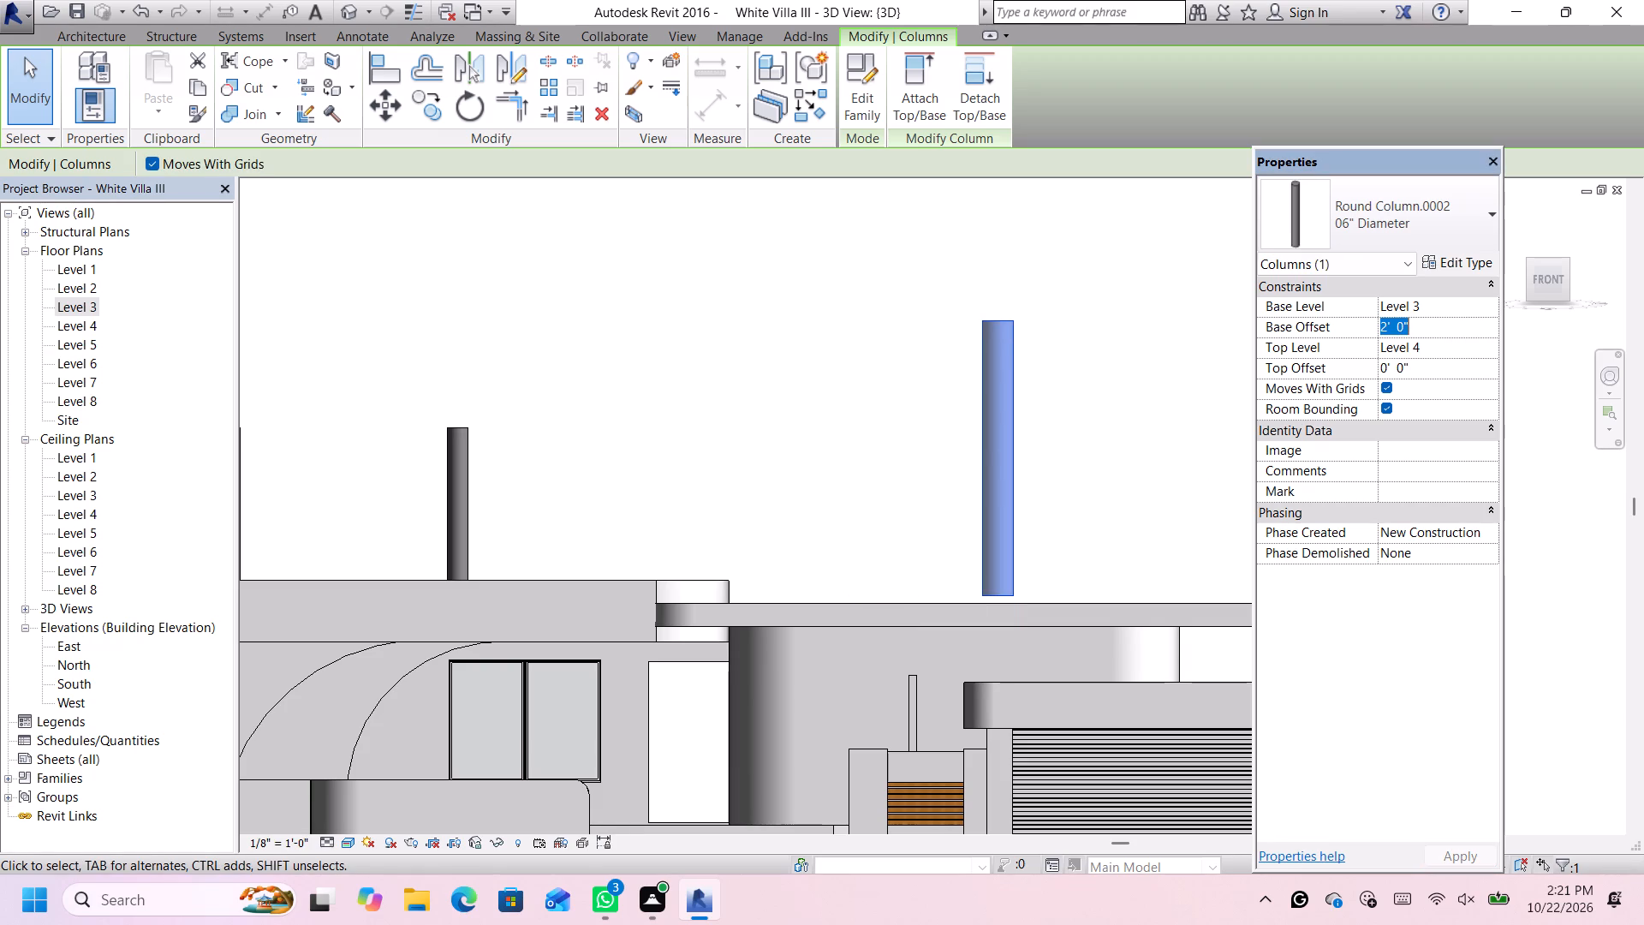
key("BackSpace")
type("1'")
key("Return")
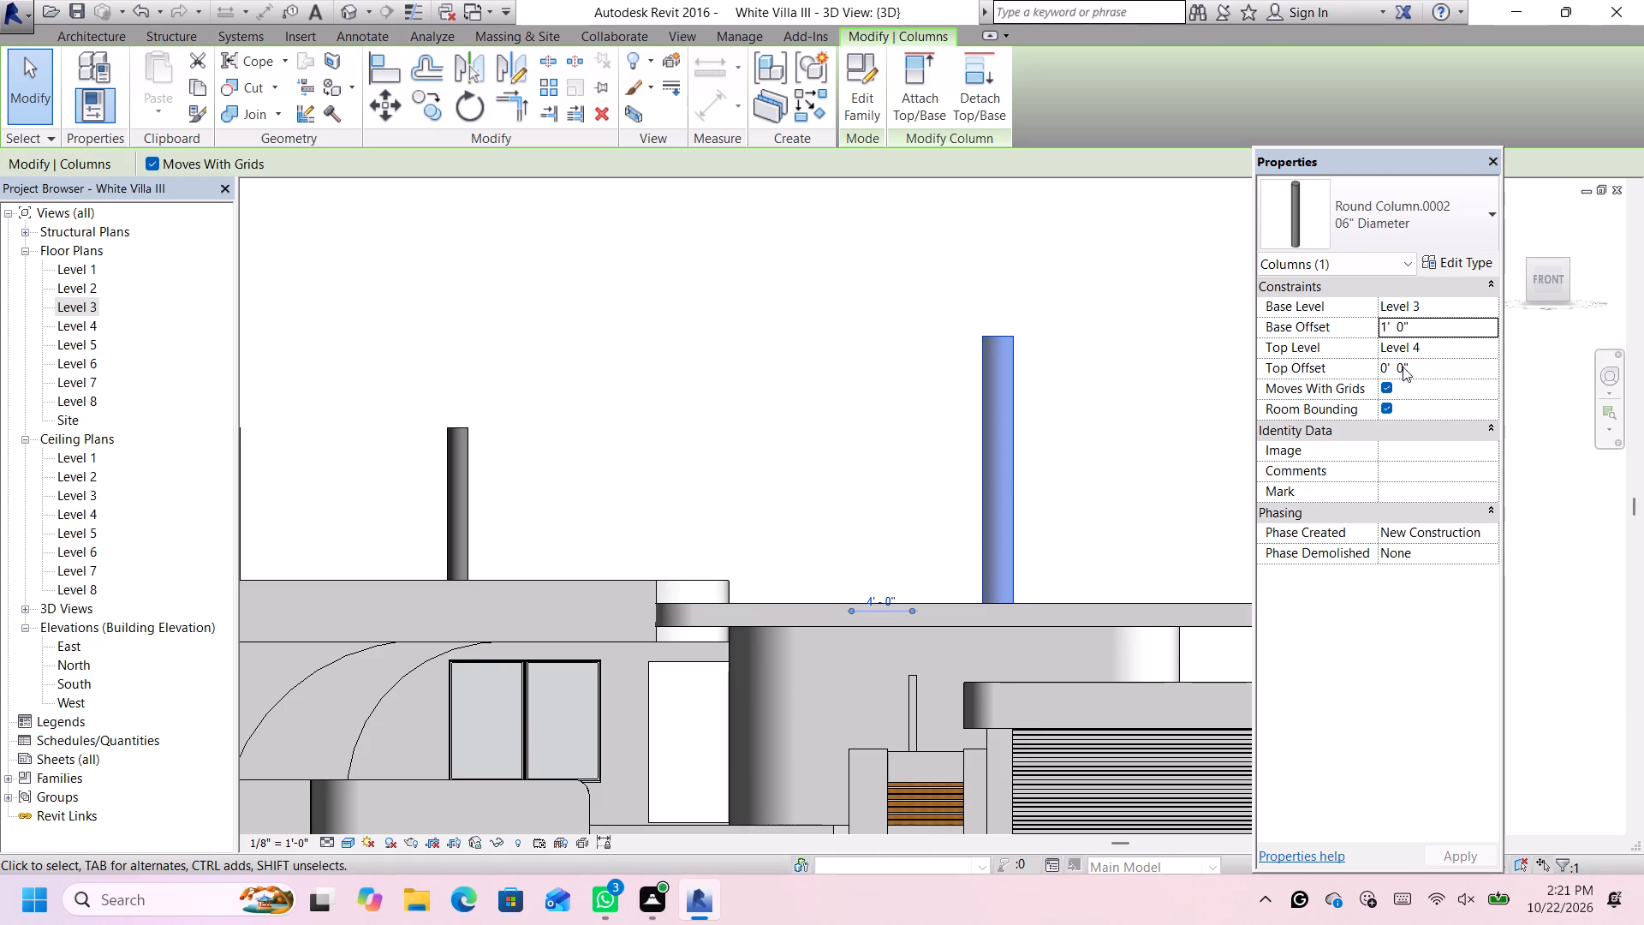
Set the garage-side roof column's base offset to 1' 6".
left_click(1405, 328)
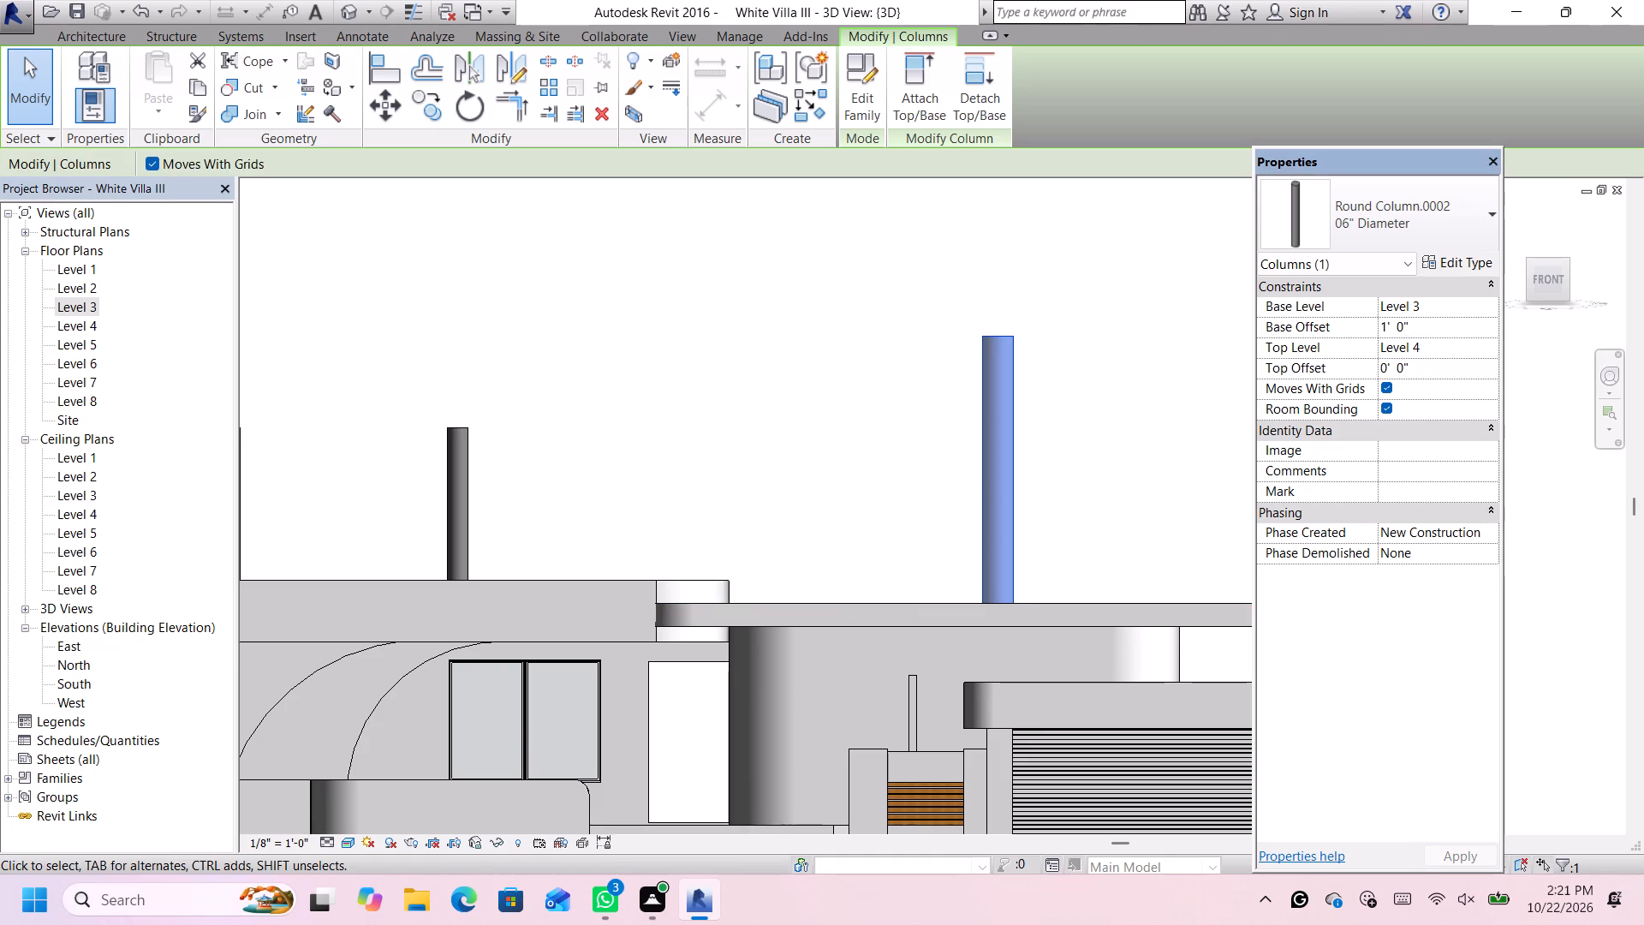
key("BackSpace")
key("6")
key("Return")
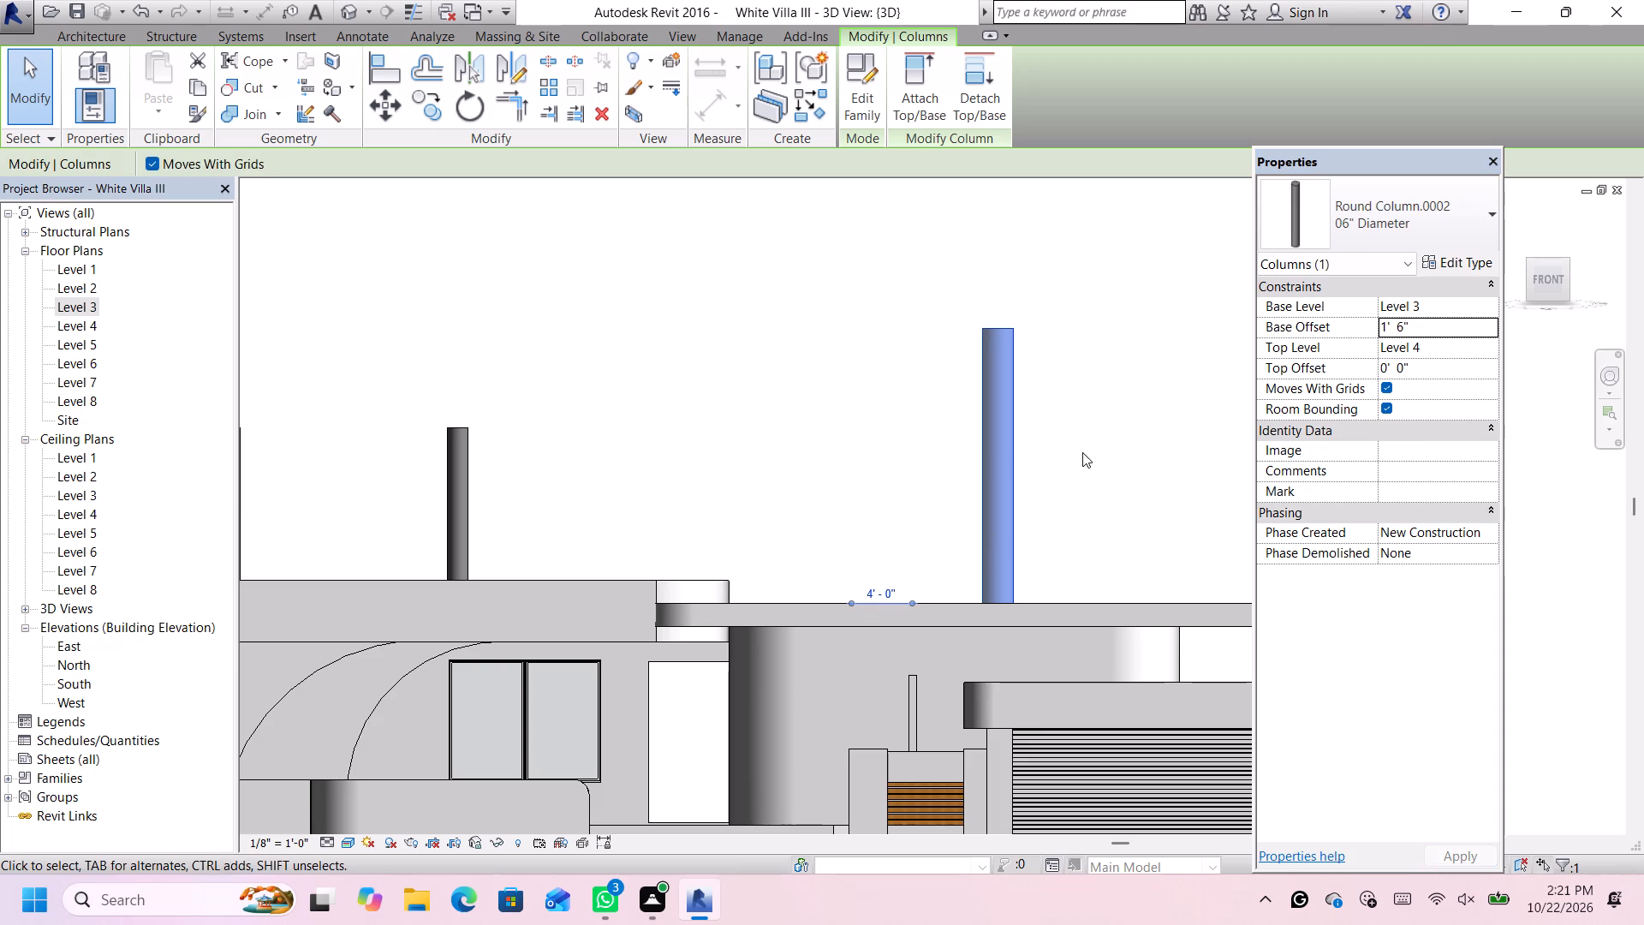
Open the Round Column.0002 family for editing and delete its cylindrical extrusion.
left_click(873, 100)
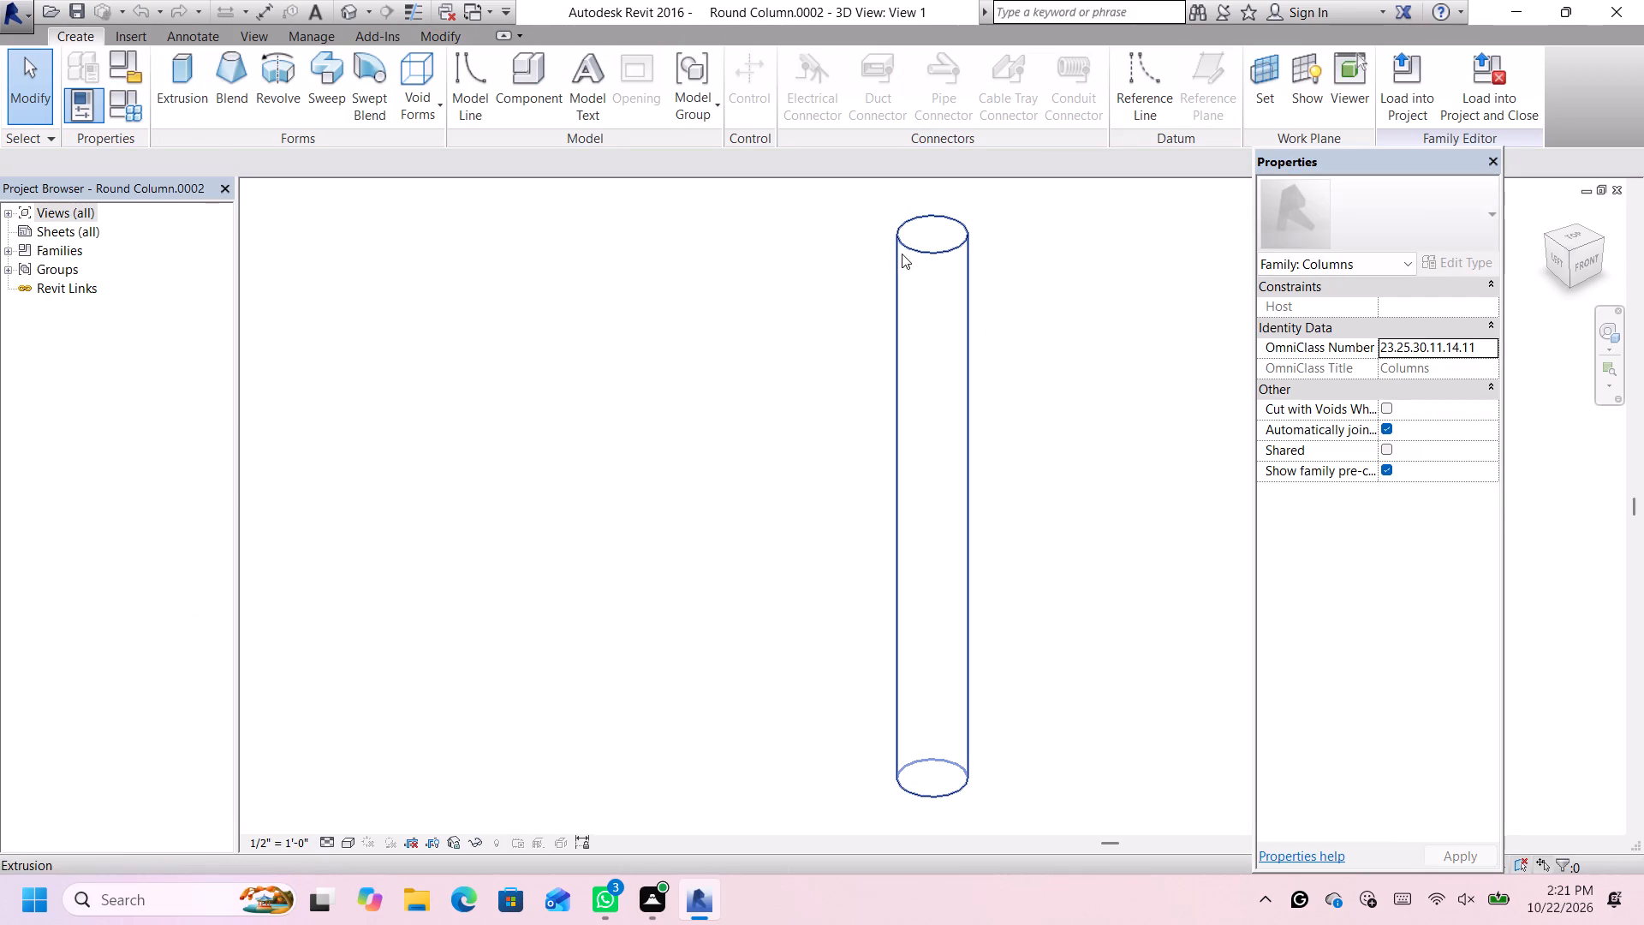
left_click(902, 249)
key("Delete")
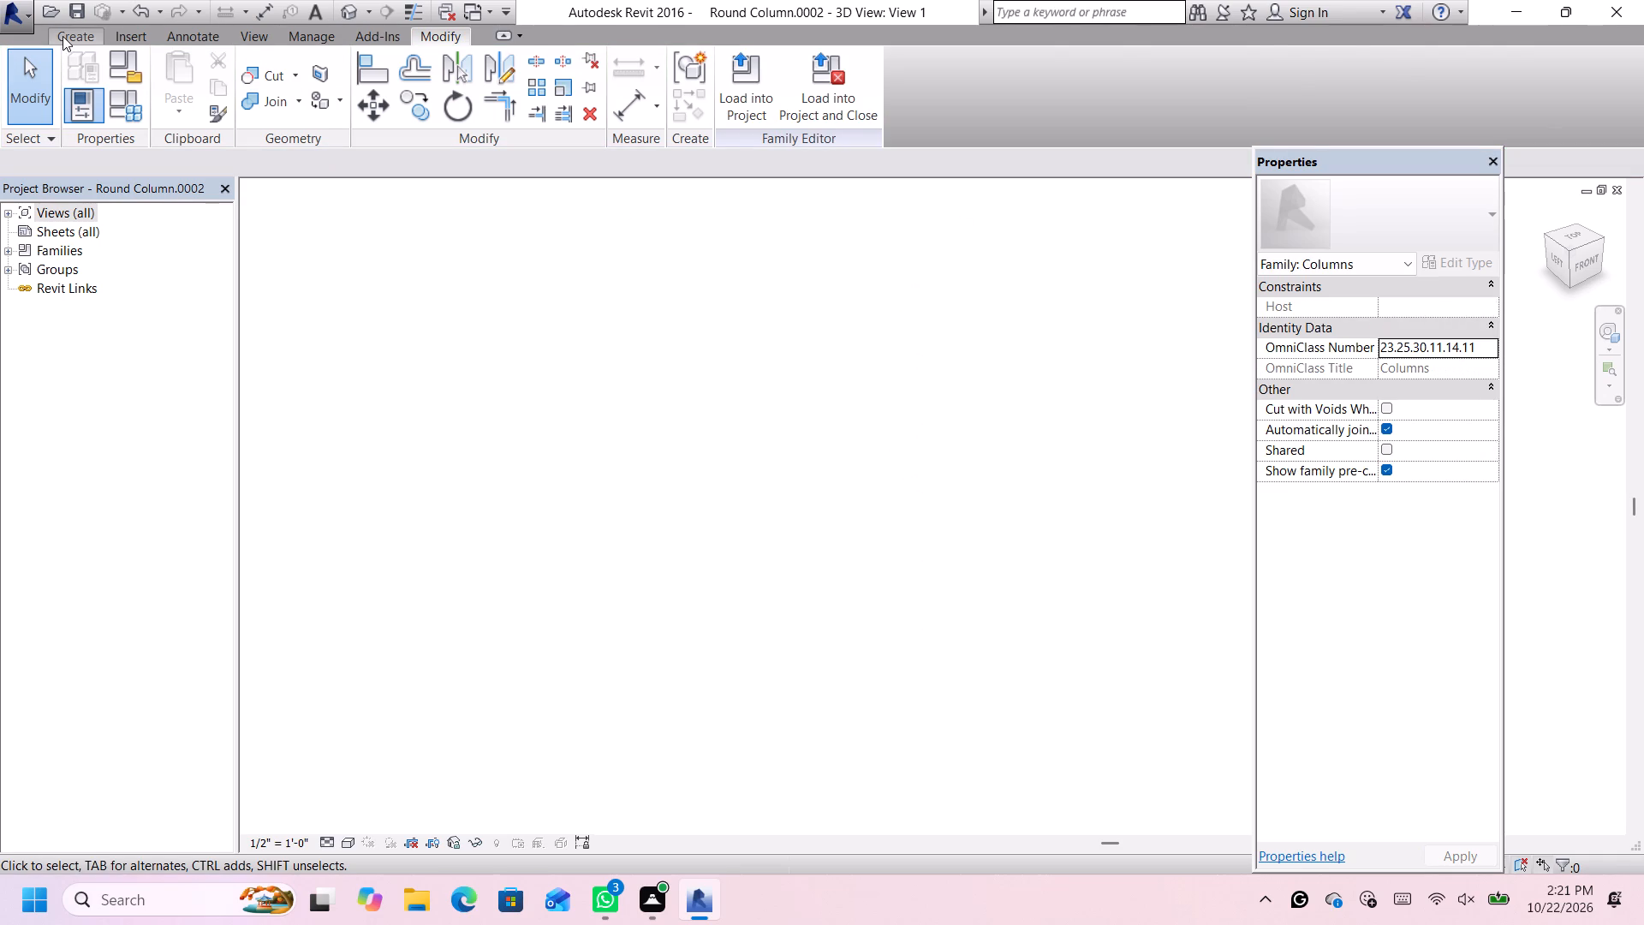
Start a new extrusion in the Round Column.0002 family.
left_click(63, 36)
left_click(190, 75)
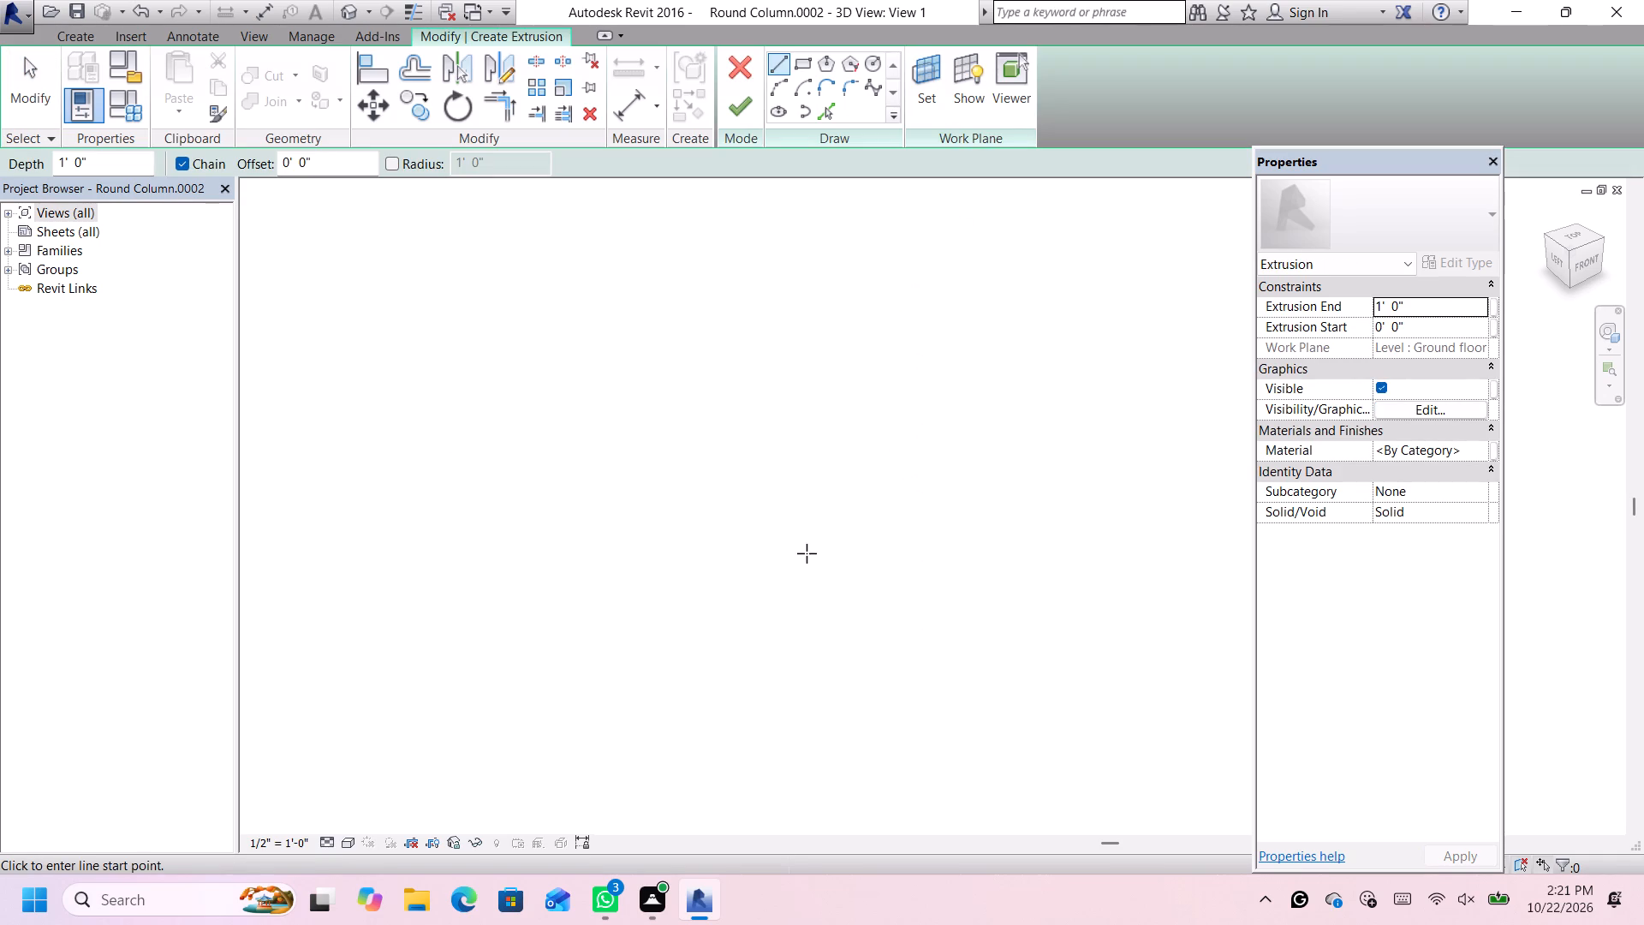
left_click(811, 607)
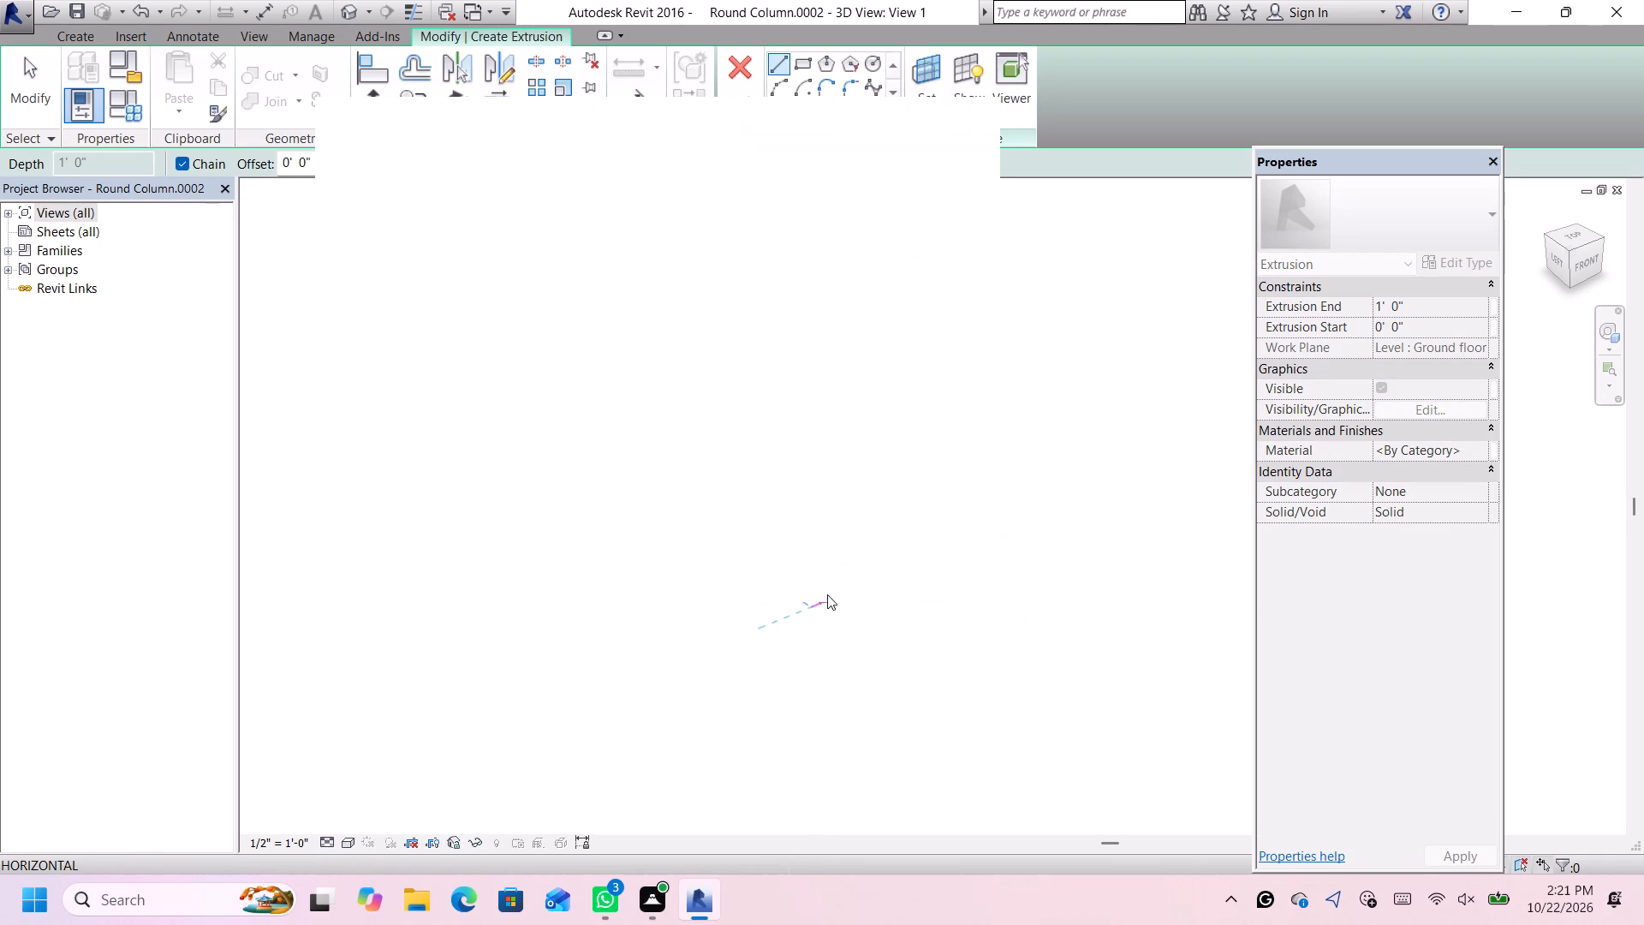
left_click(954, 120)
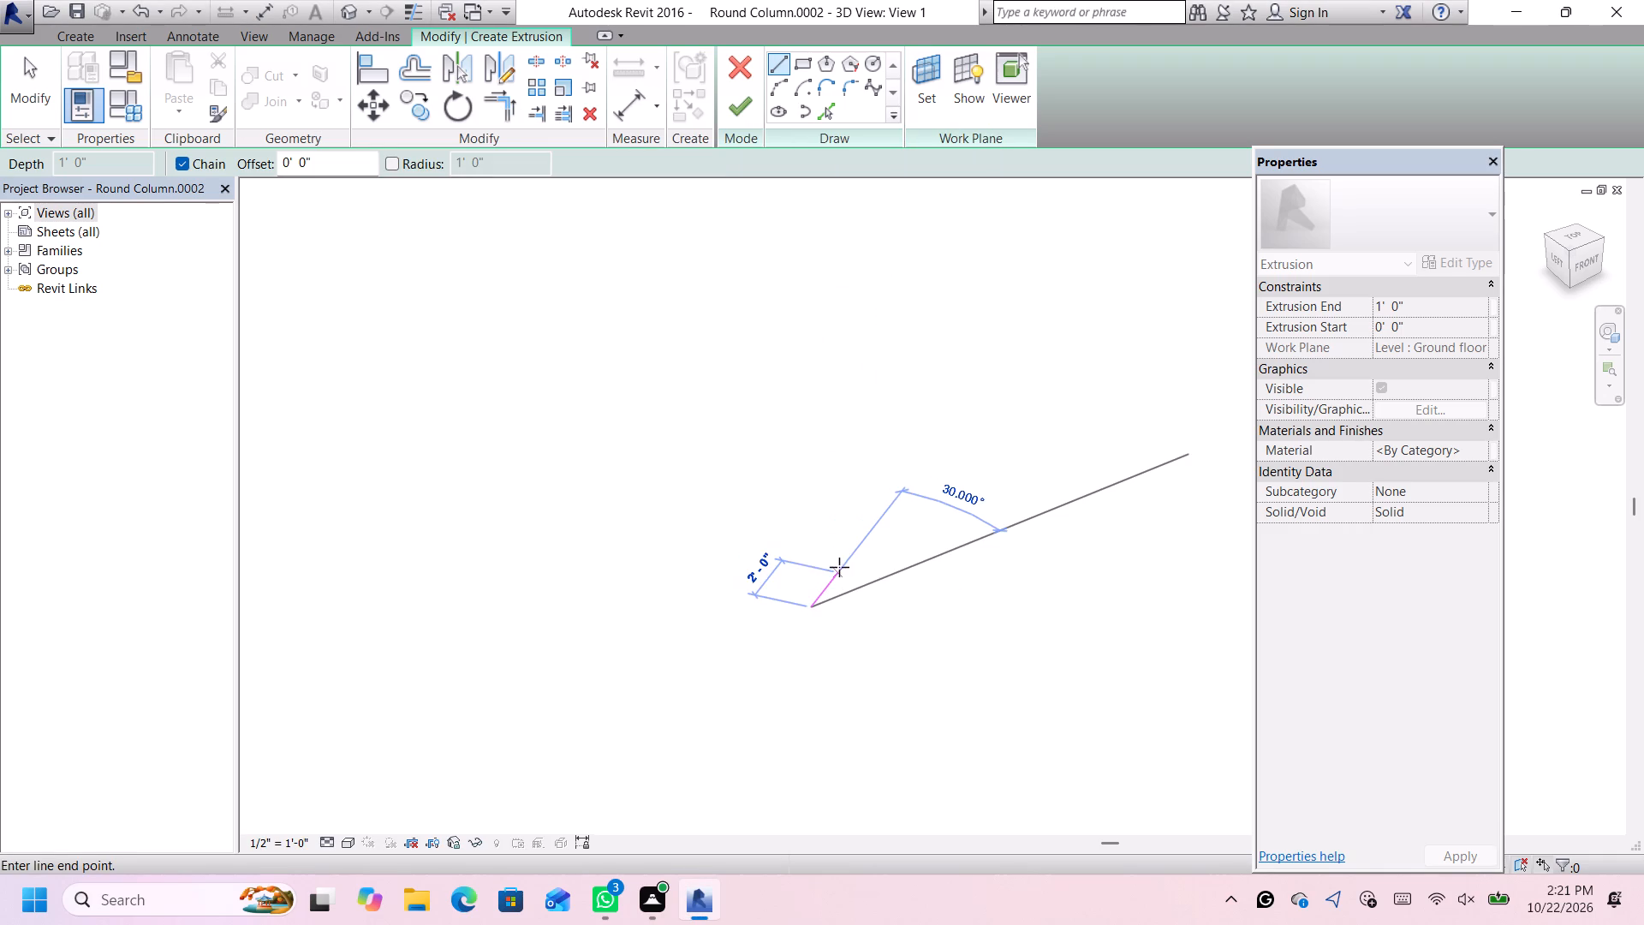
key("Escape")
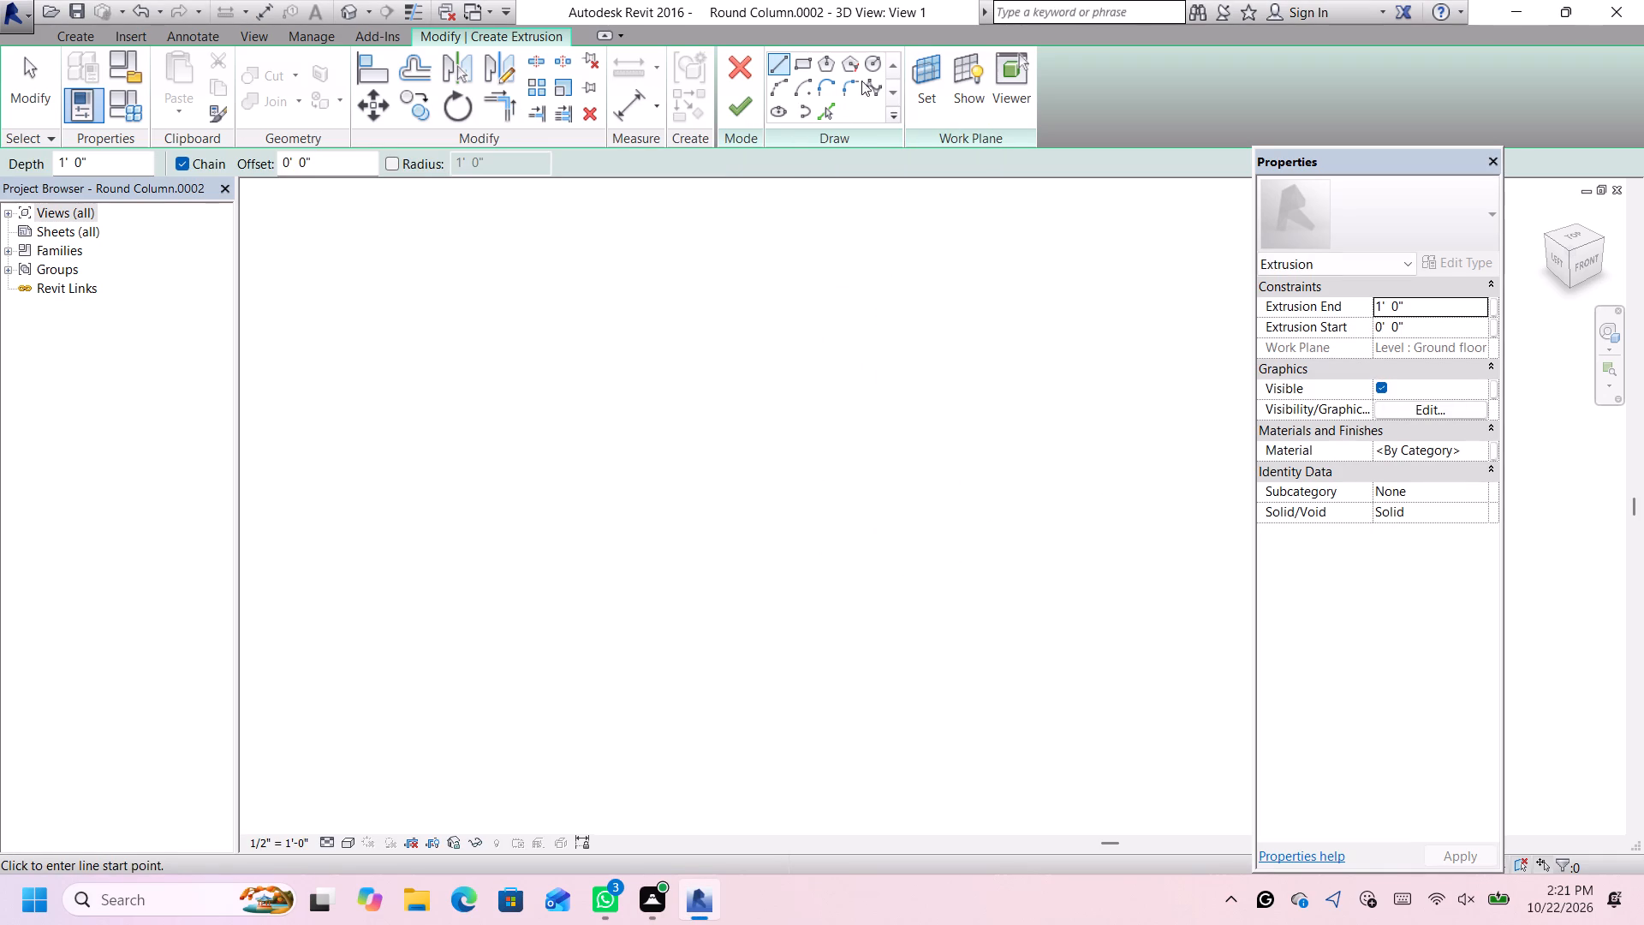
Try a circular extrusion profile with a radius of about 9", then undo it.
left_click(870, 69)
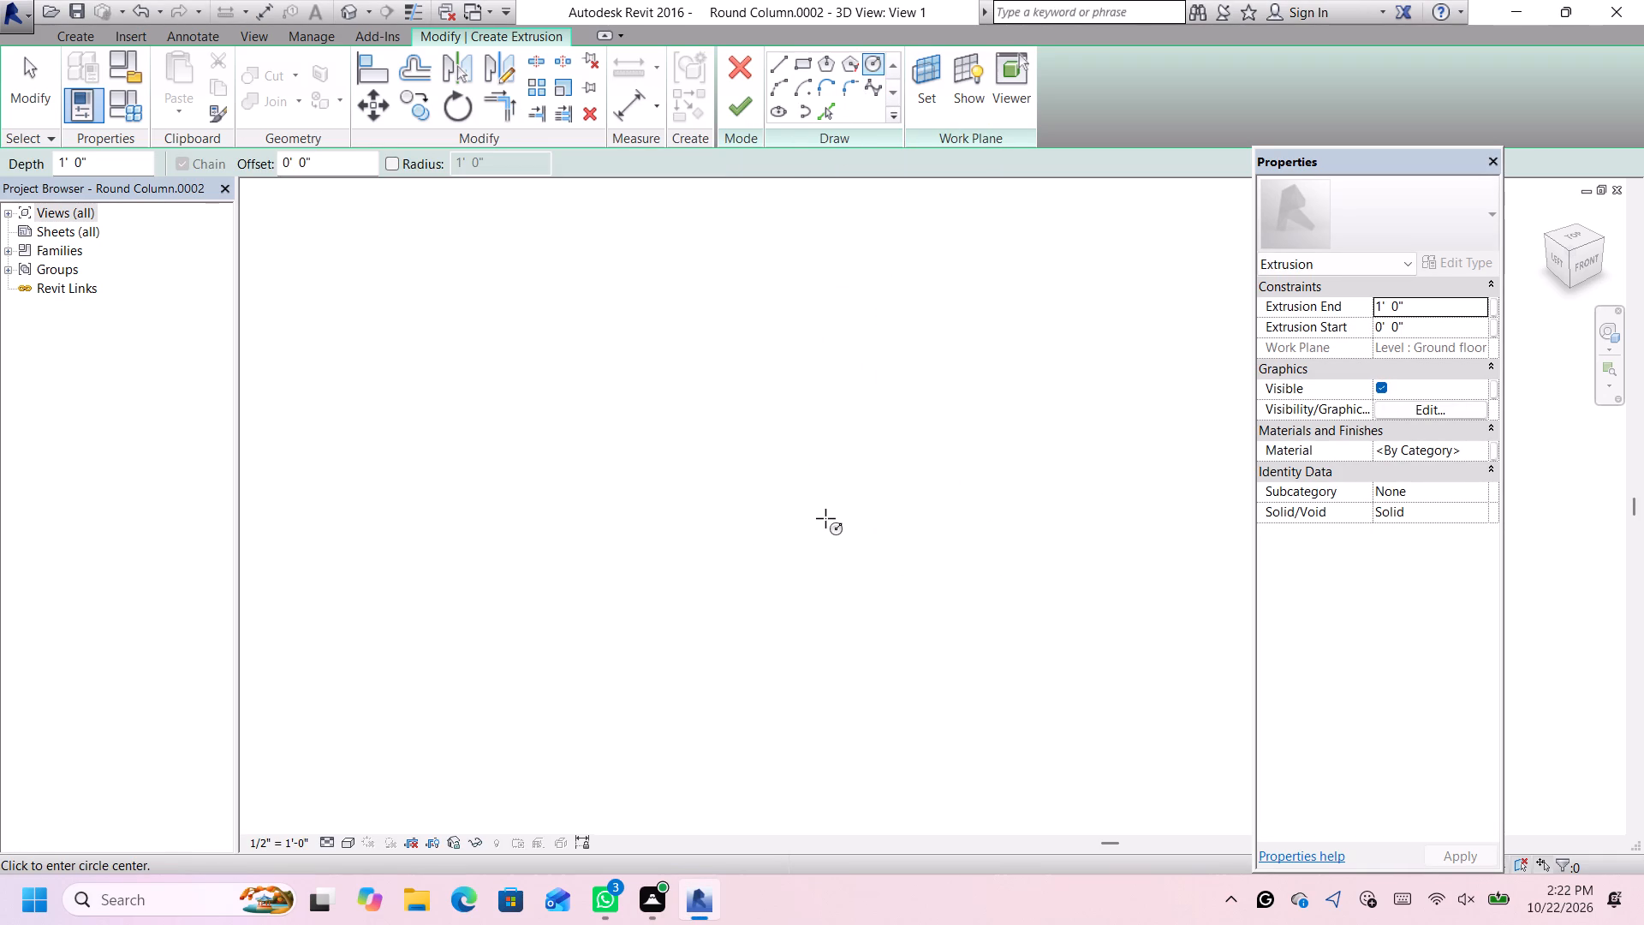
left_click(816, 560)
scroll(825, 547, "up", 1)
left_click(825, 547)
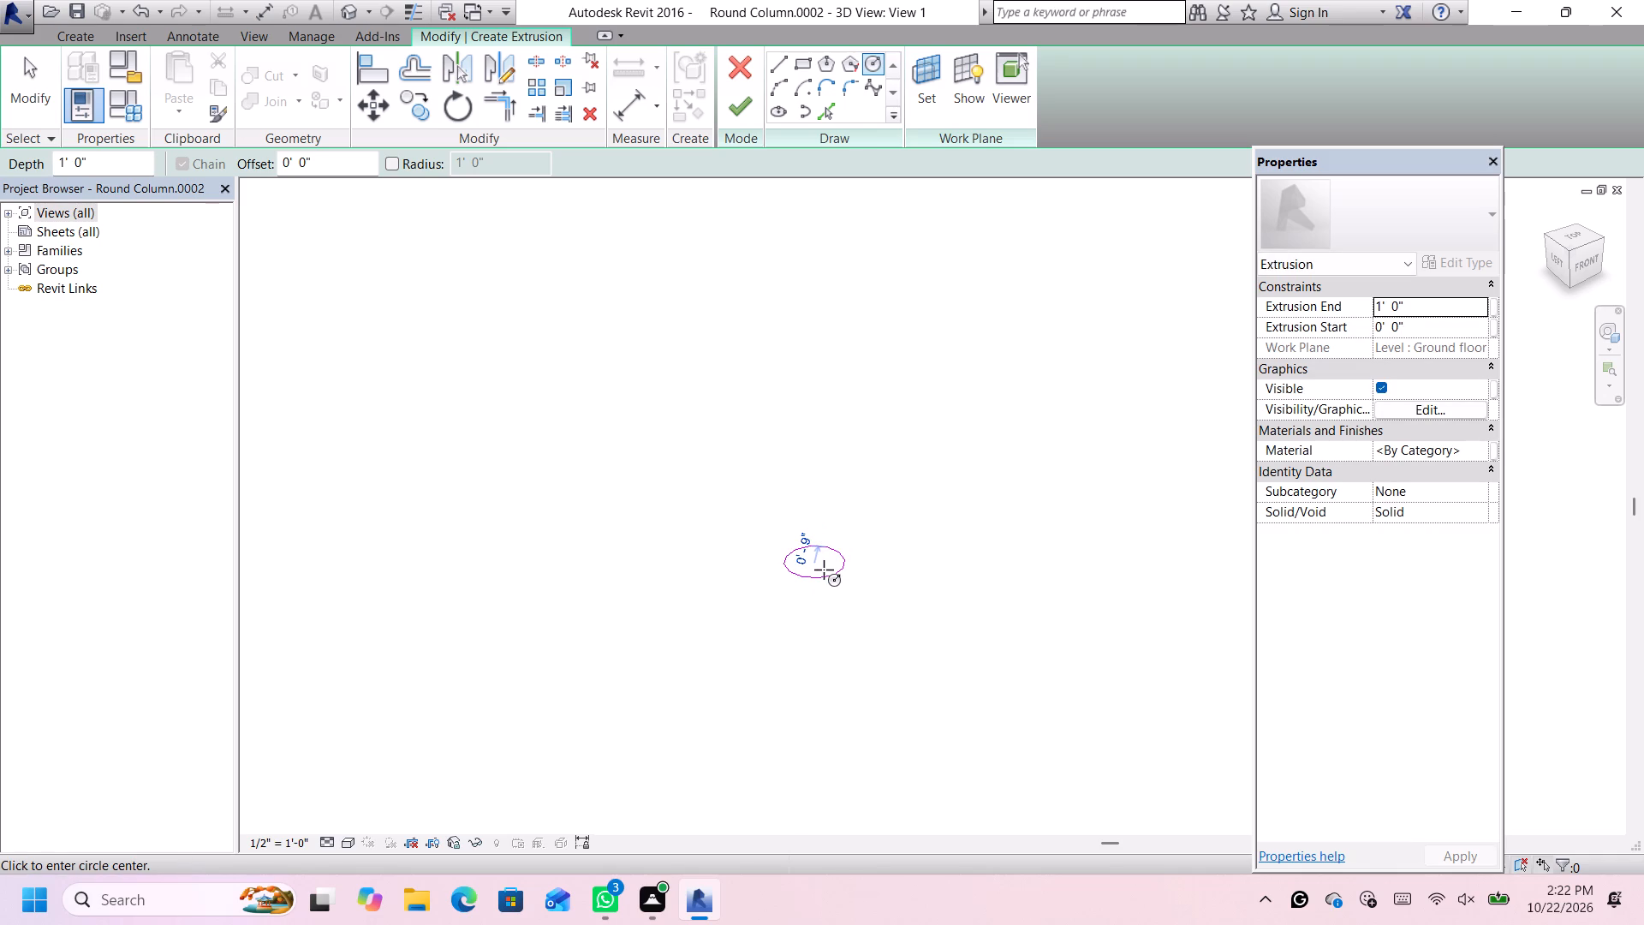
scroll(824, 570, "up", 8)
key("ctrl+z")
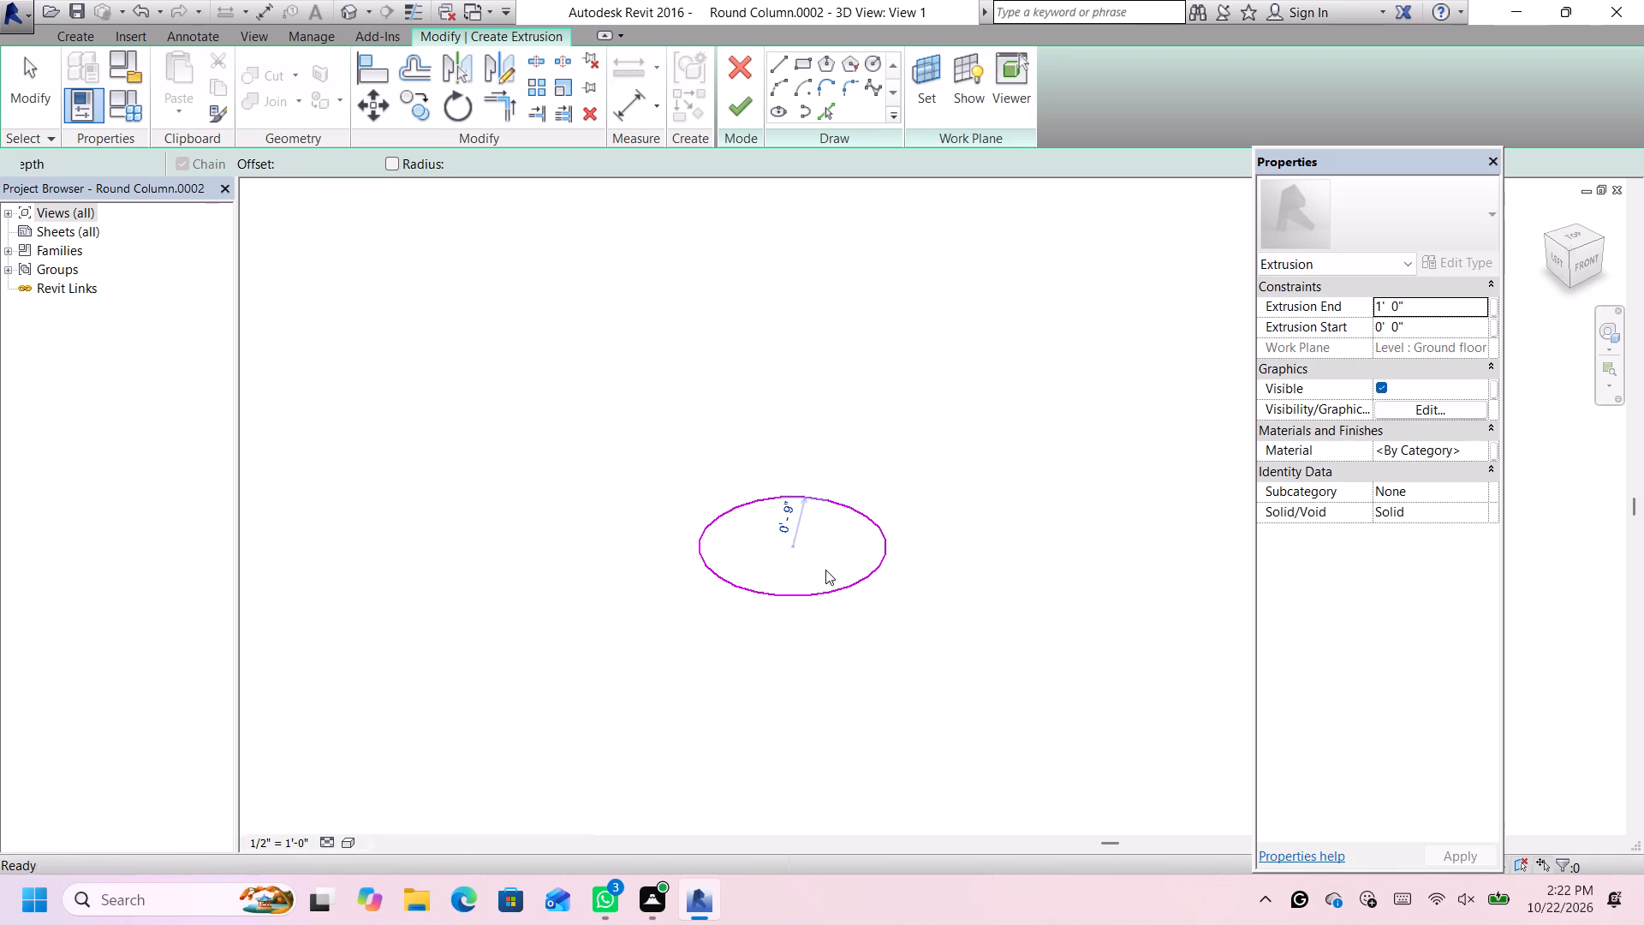
Sketch a circular profile with a radius of about 6" and finish the extrusion.
left_click(845, 616)
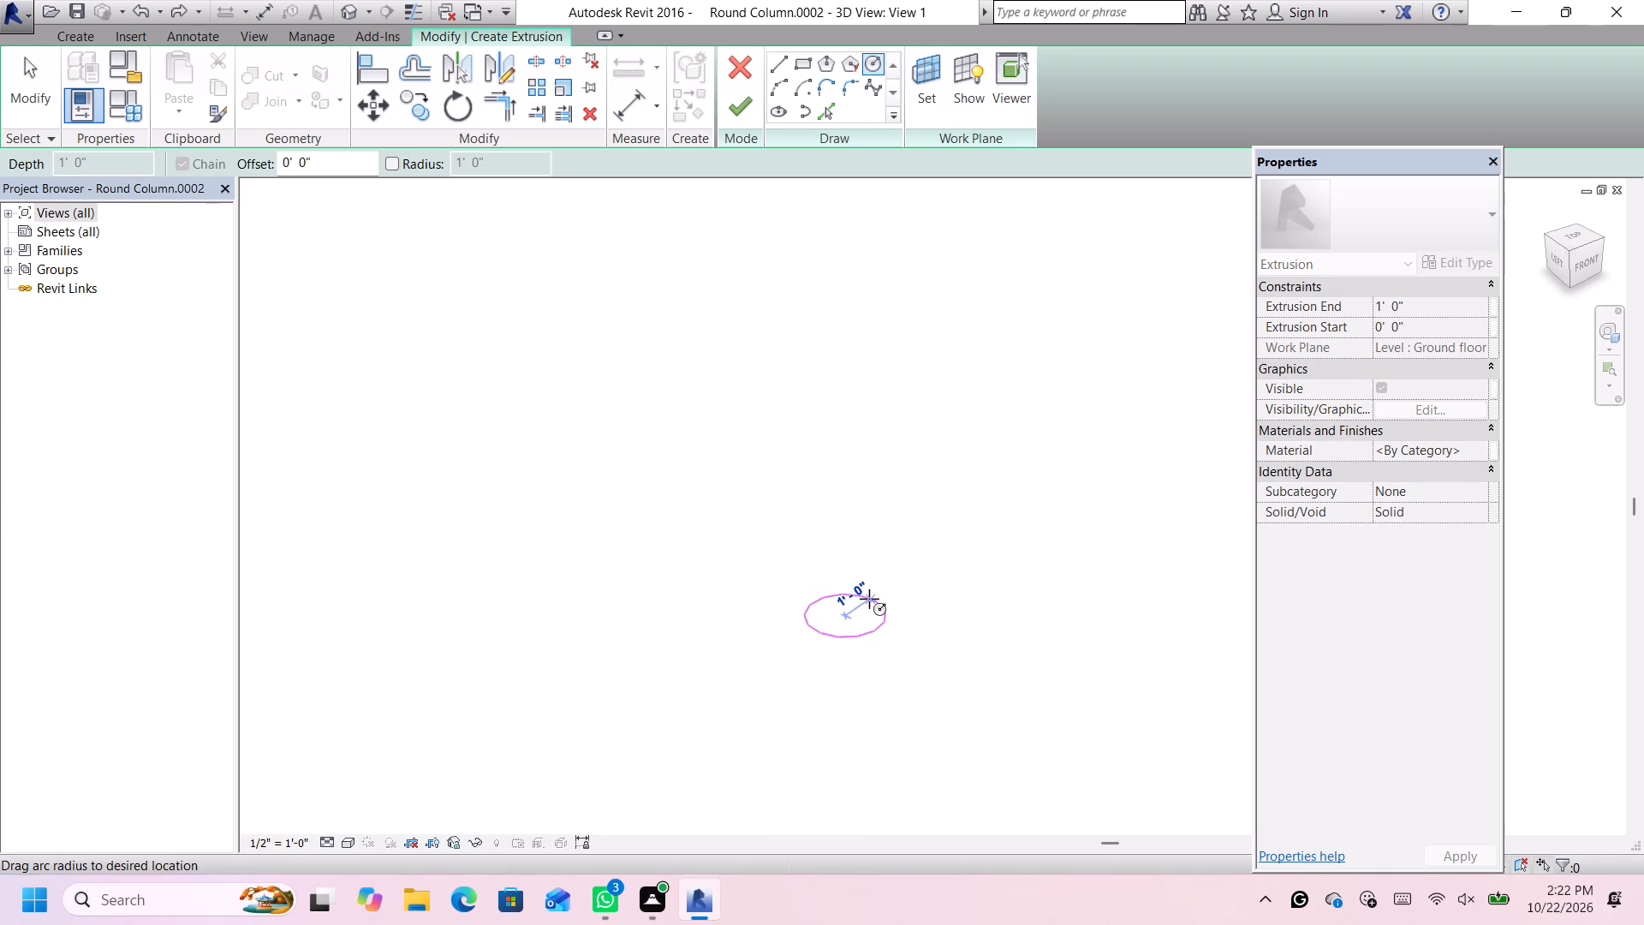
scroll(859, 606, "up", 10)
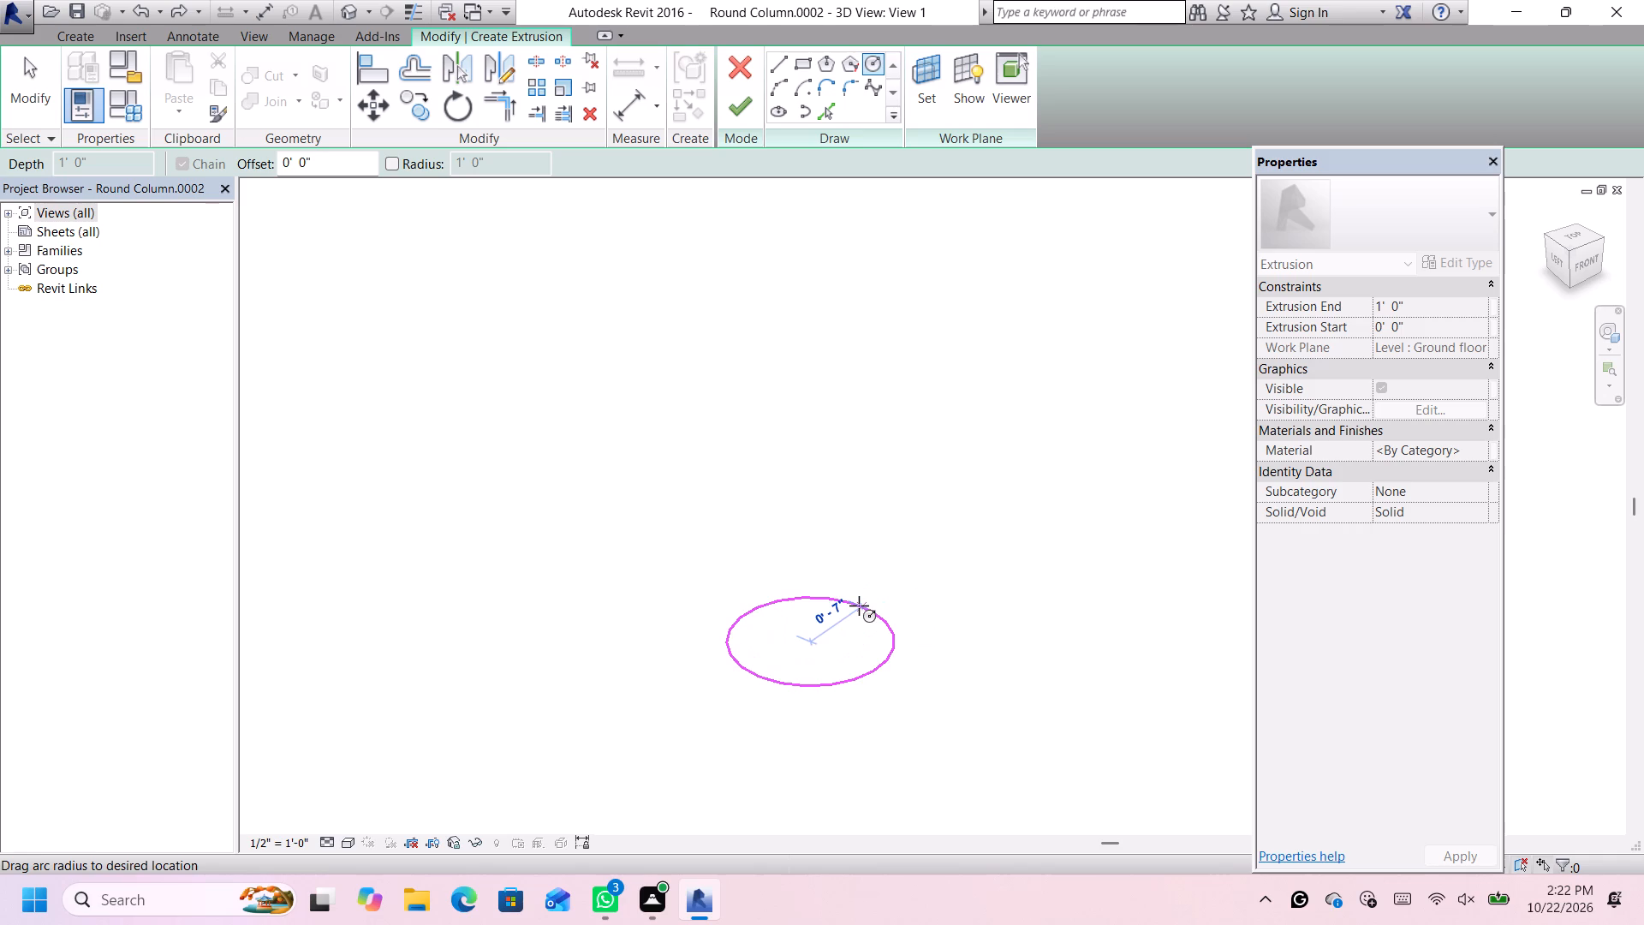
scroll(846, 615, "up", 1)
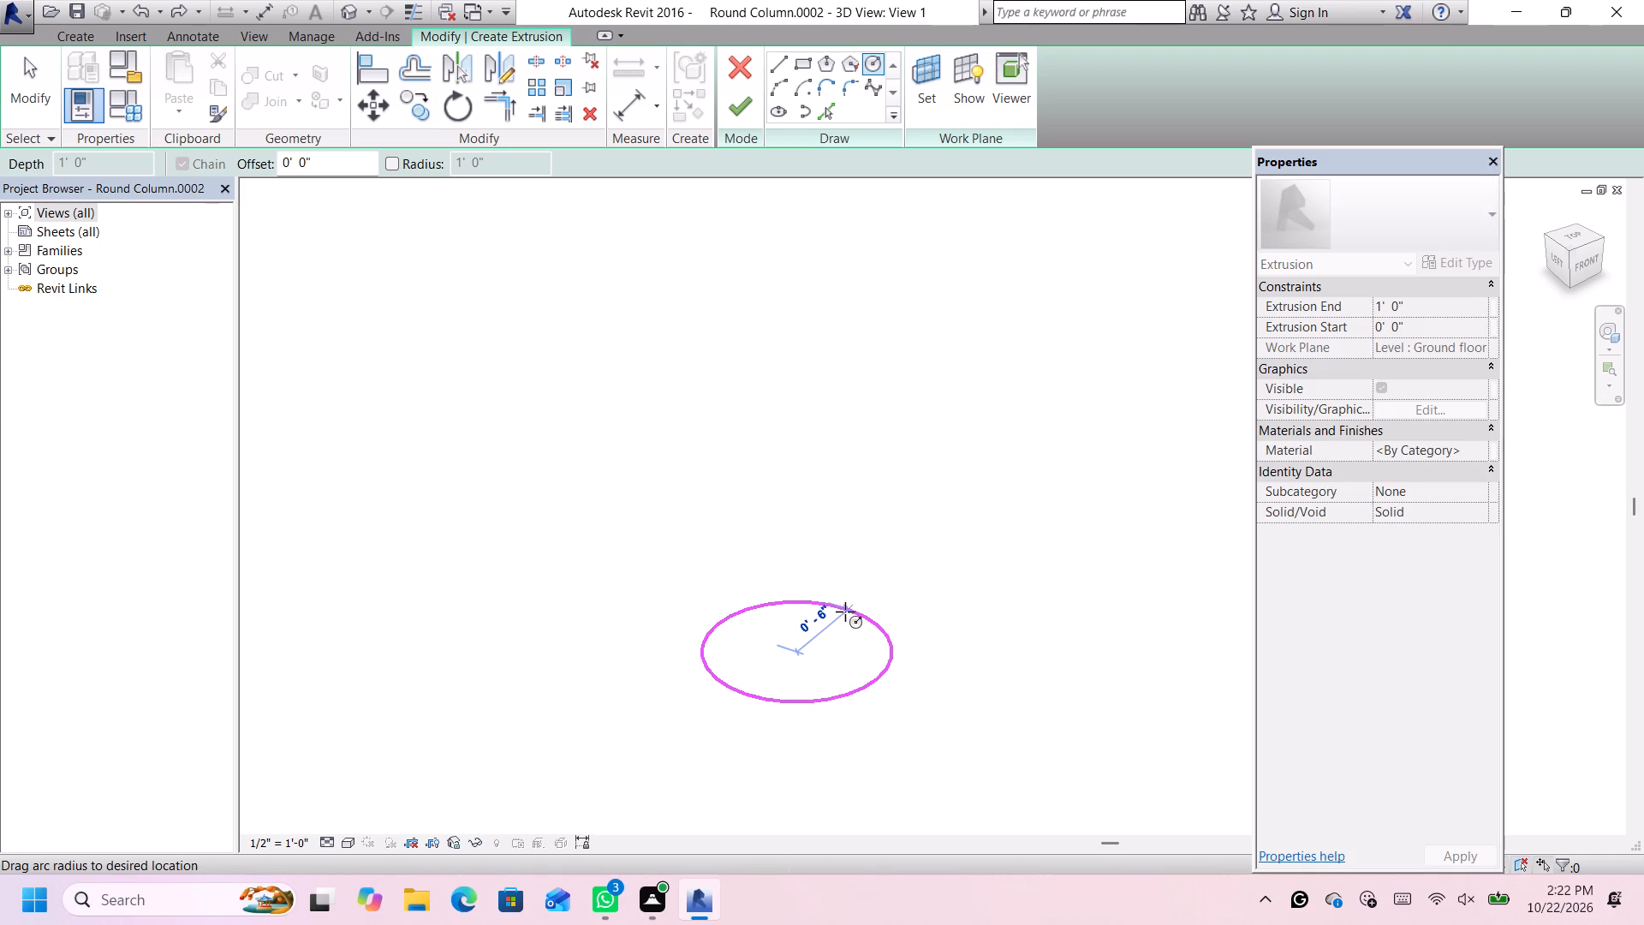
left_click(845, 612)
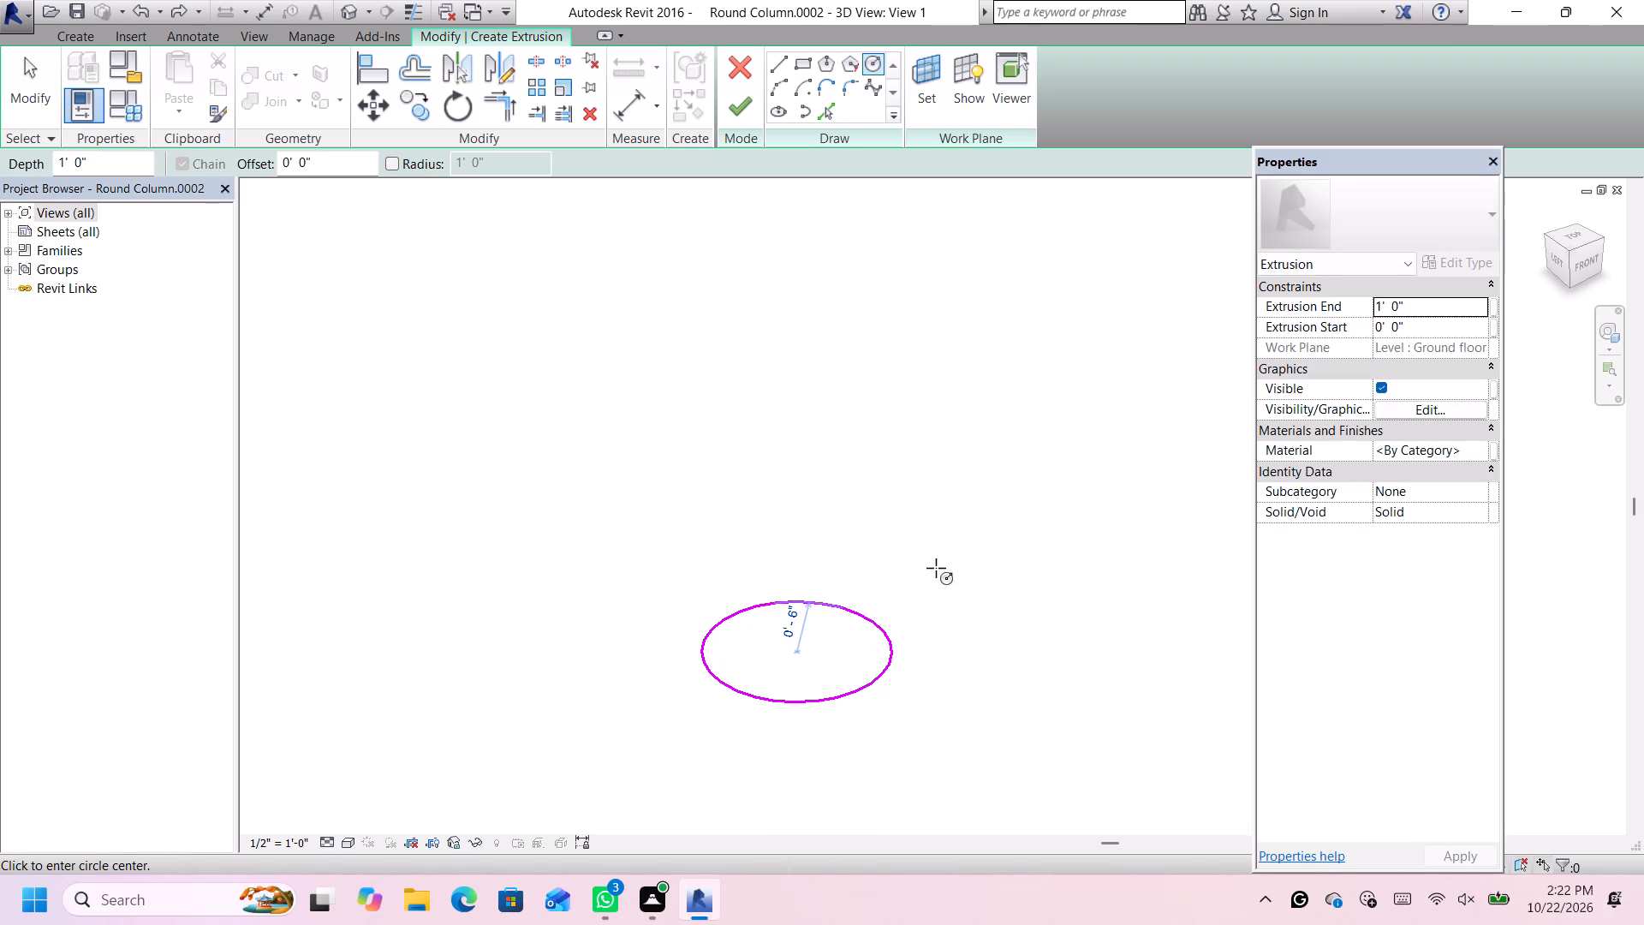
scroll(937, 567, "down", 5)
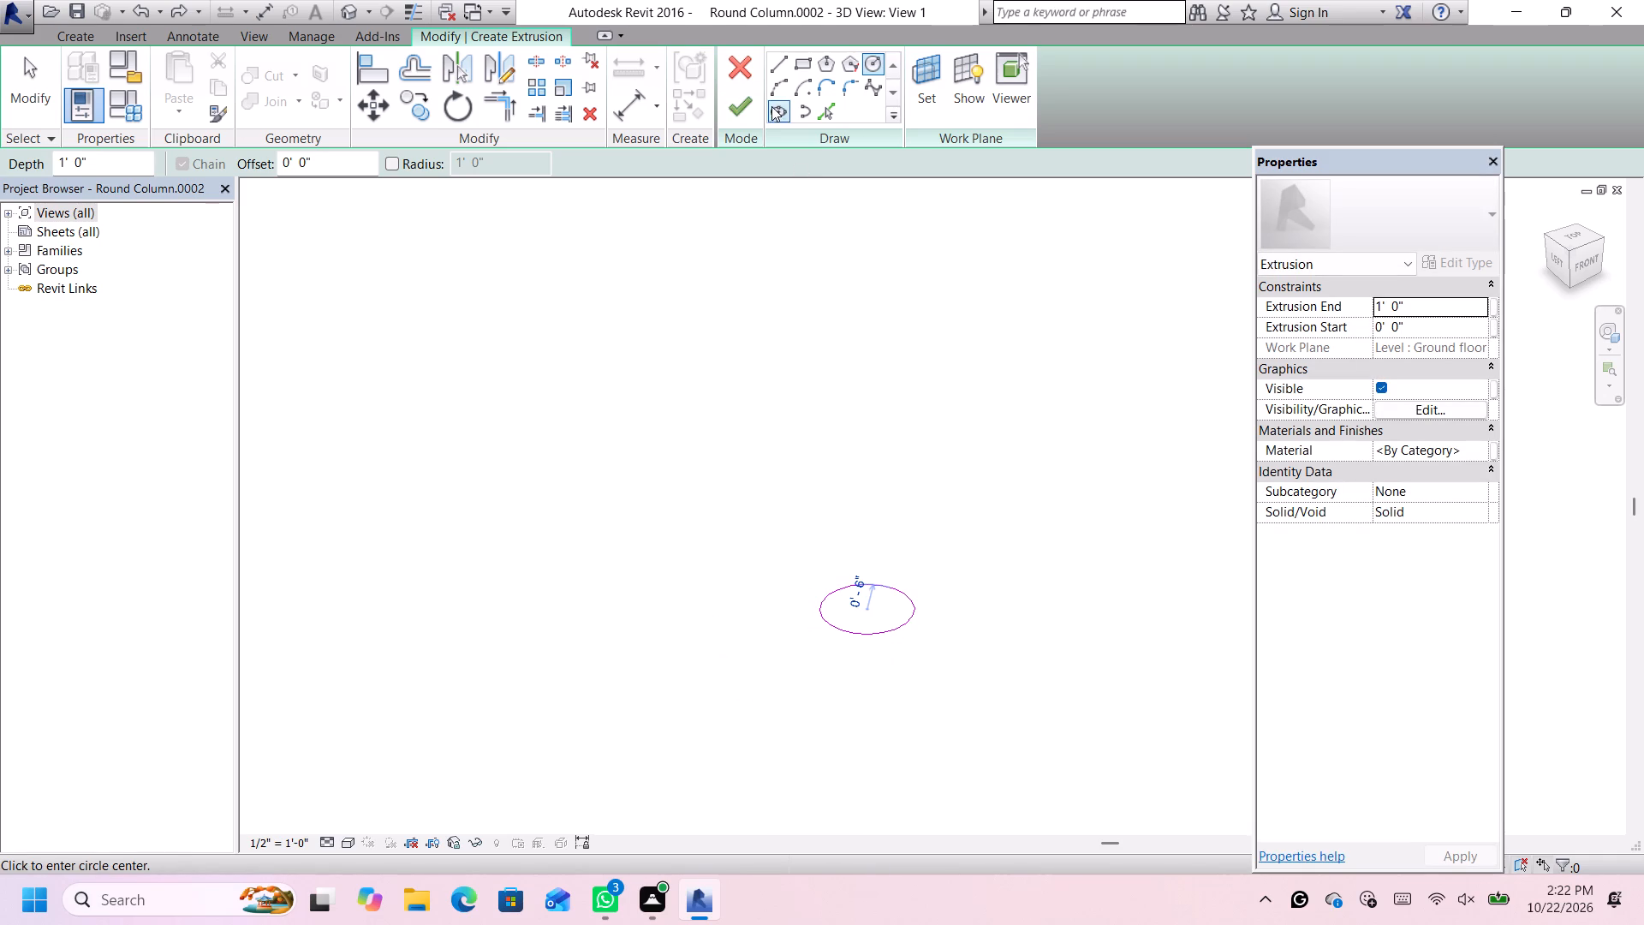
left_click(743, 111)
Set the new cylinder's extrusion end to 10'.
scroll(1182, 384, "down", 3)
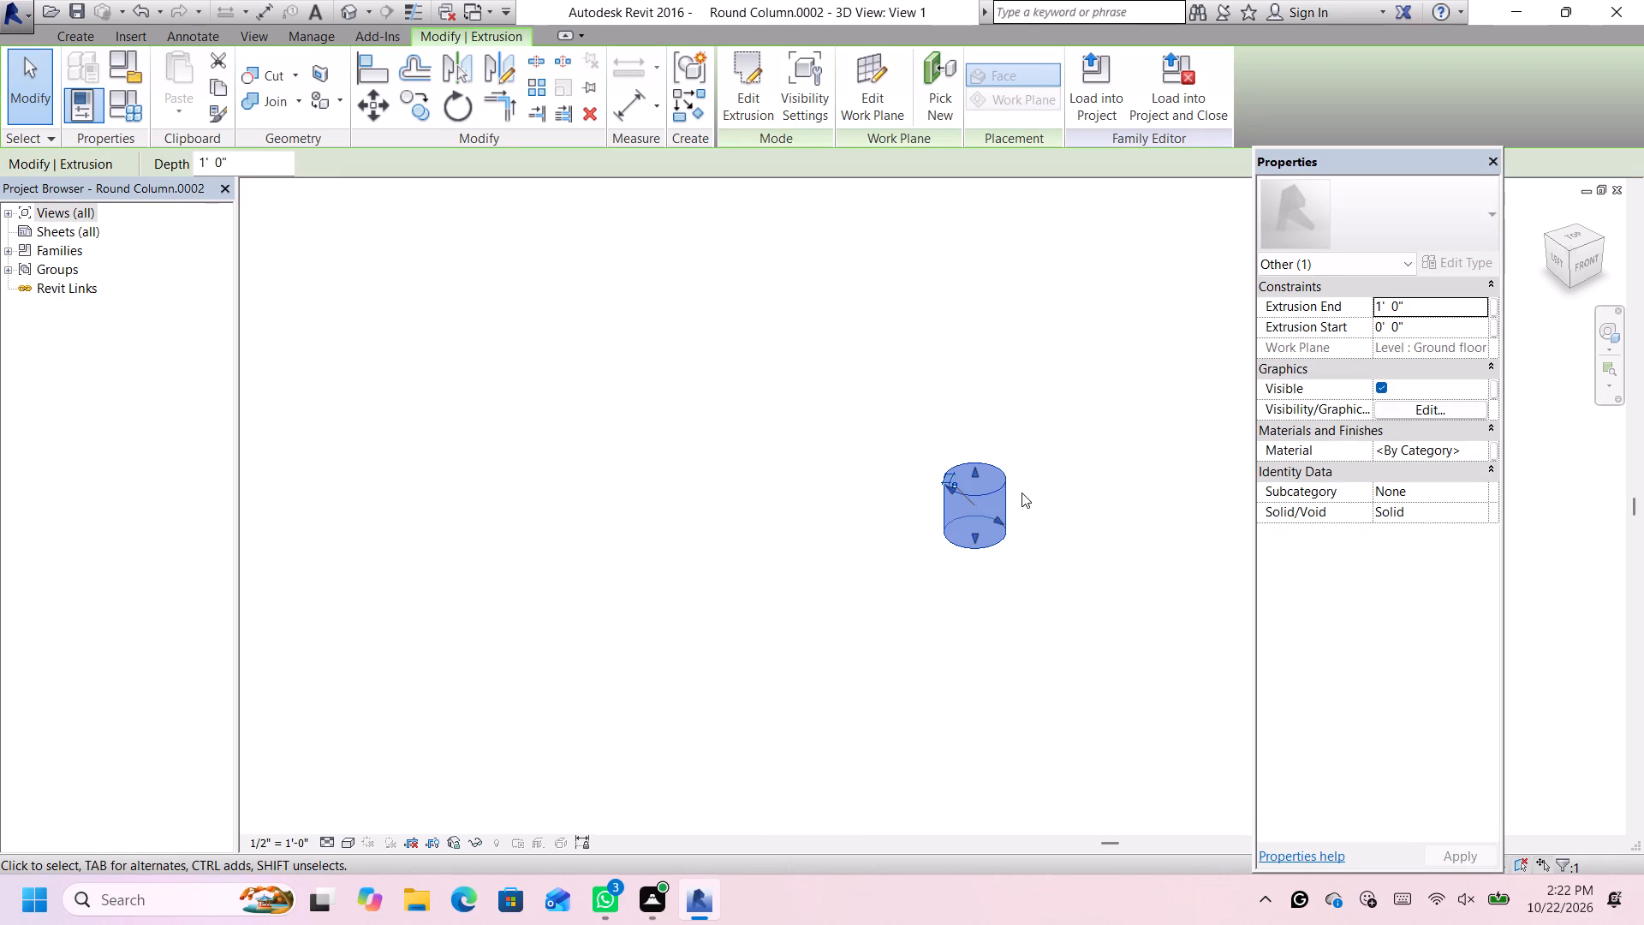
scroll(1026, 443, "up", 5)
scroll(1034, 437, "down", 13)
scroll(1026, 337, "up", 7)
scroll(1027, 486, "down", 3)
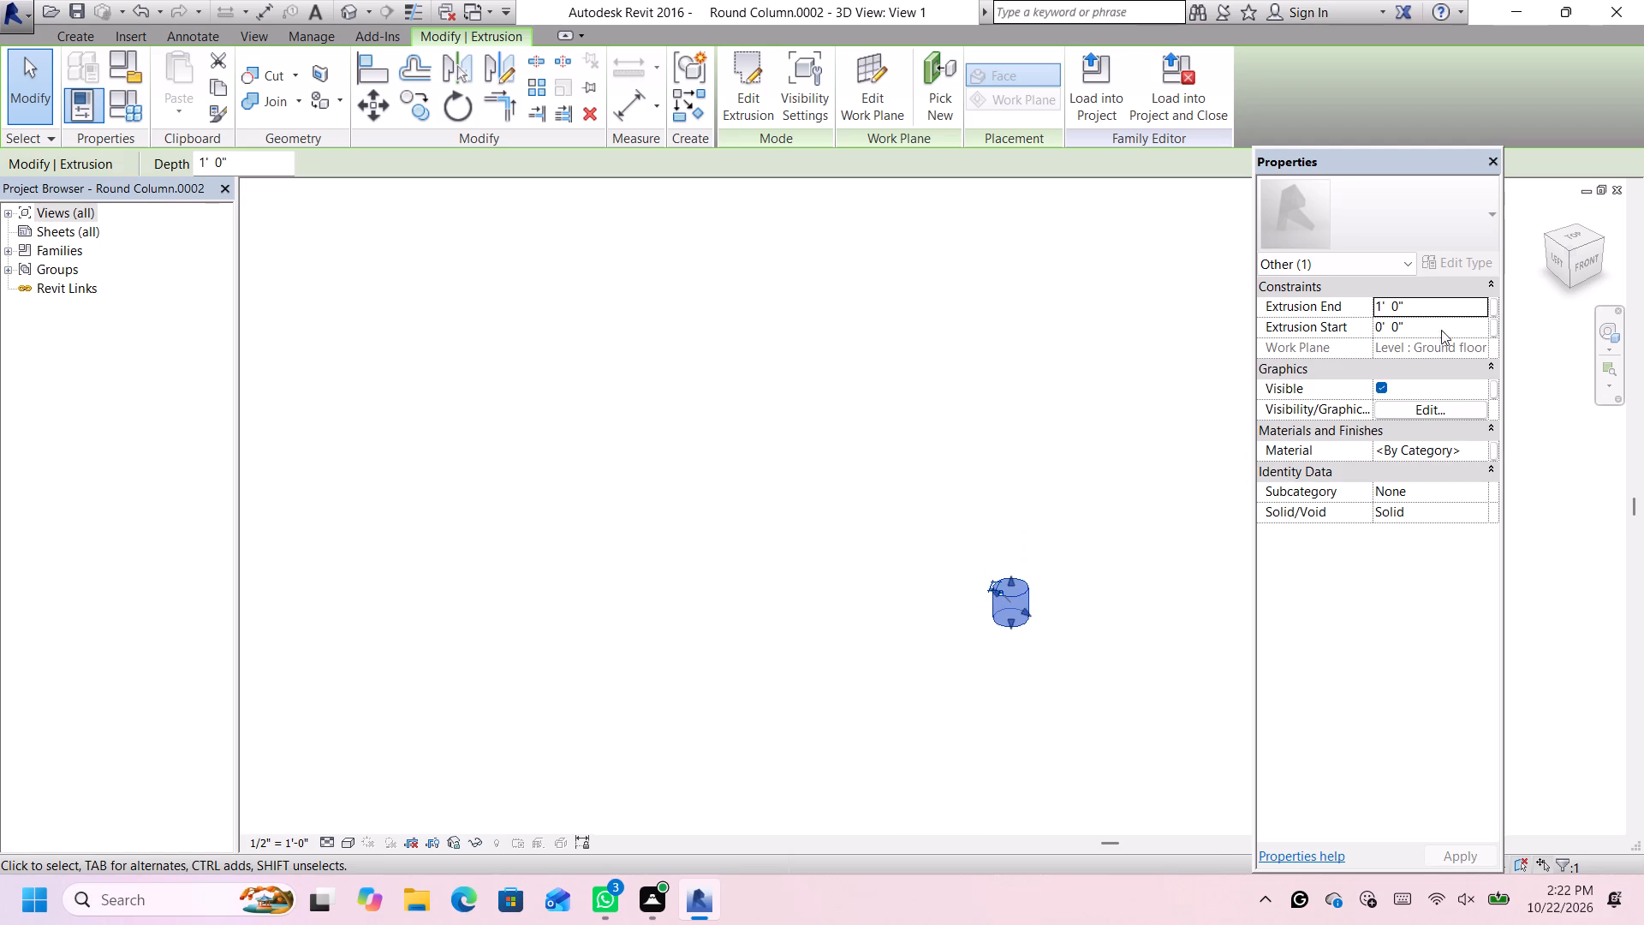
left_click(1436, 315)
key("BackSpace")
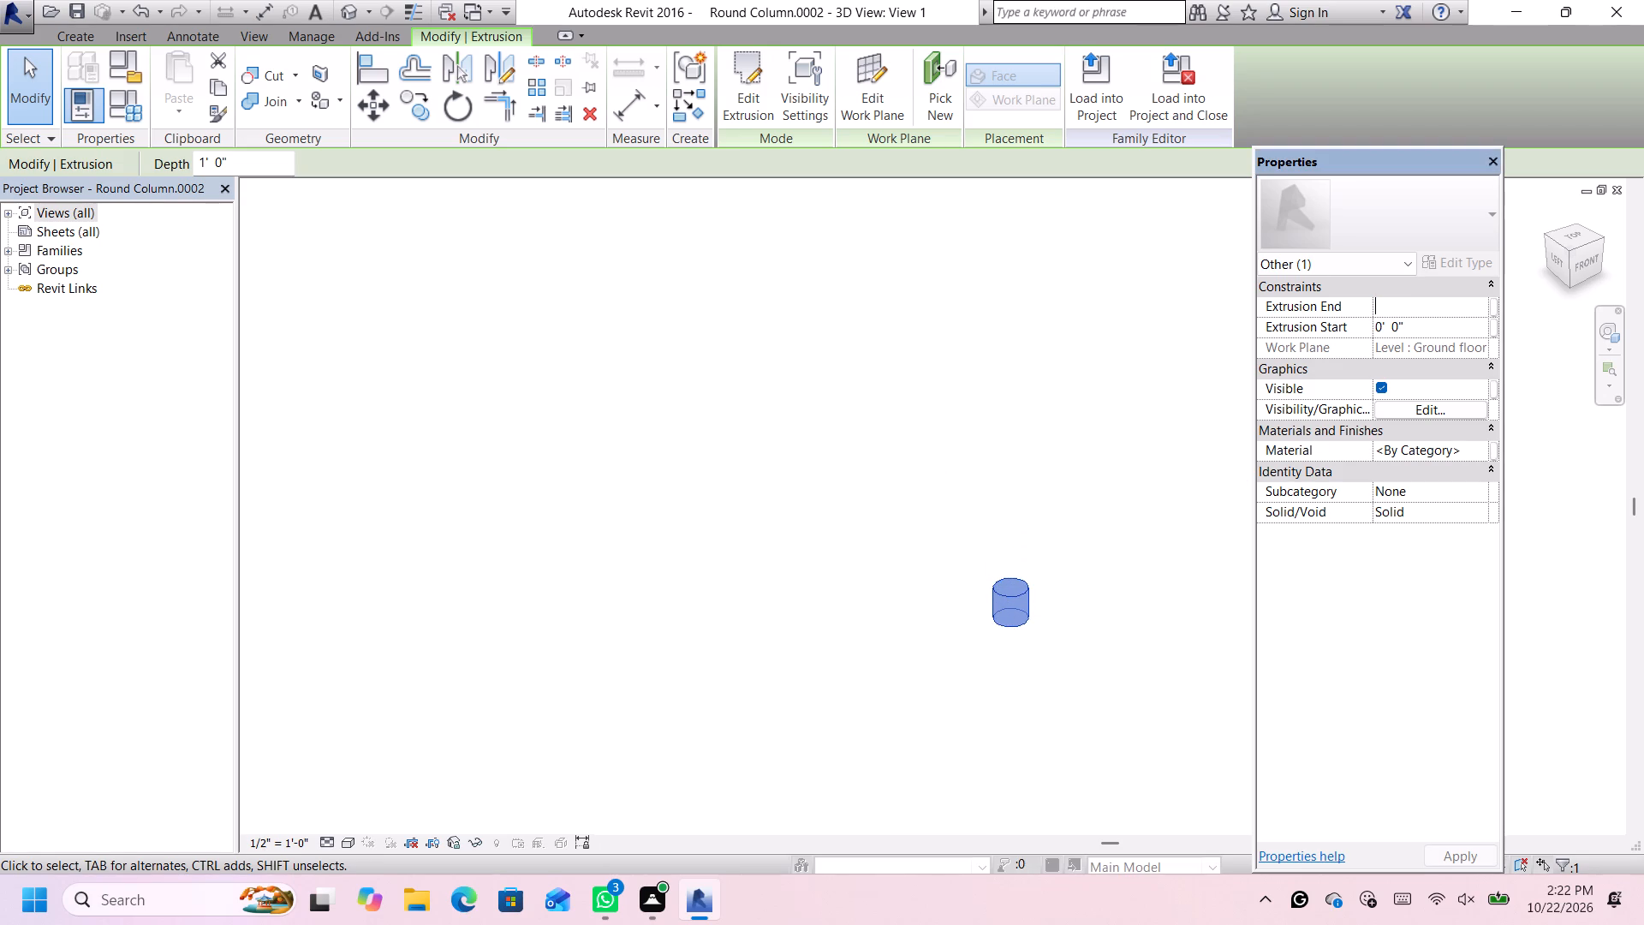
key("6")
key("BackSpace")
key("1")
type("0'")
key("Return")
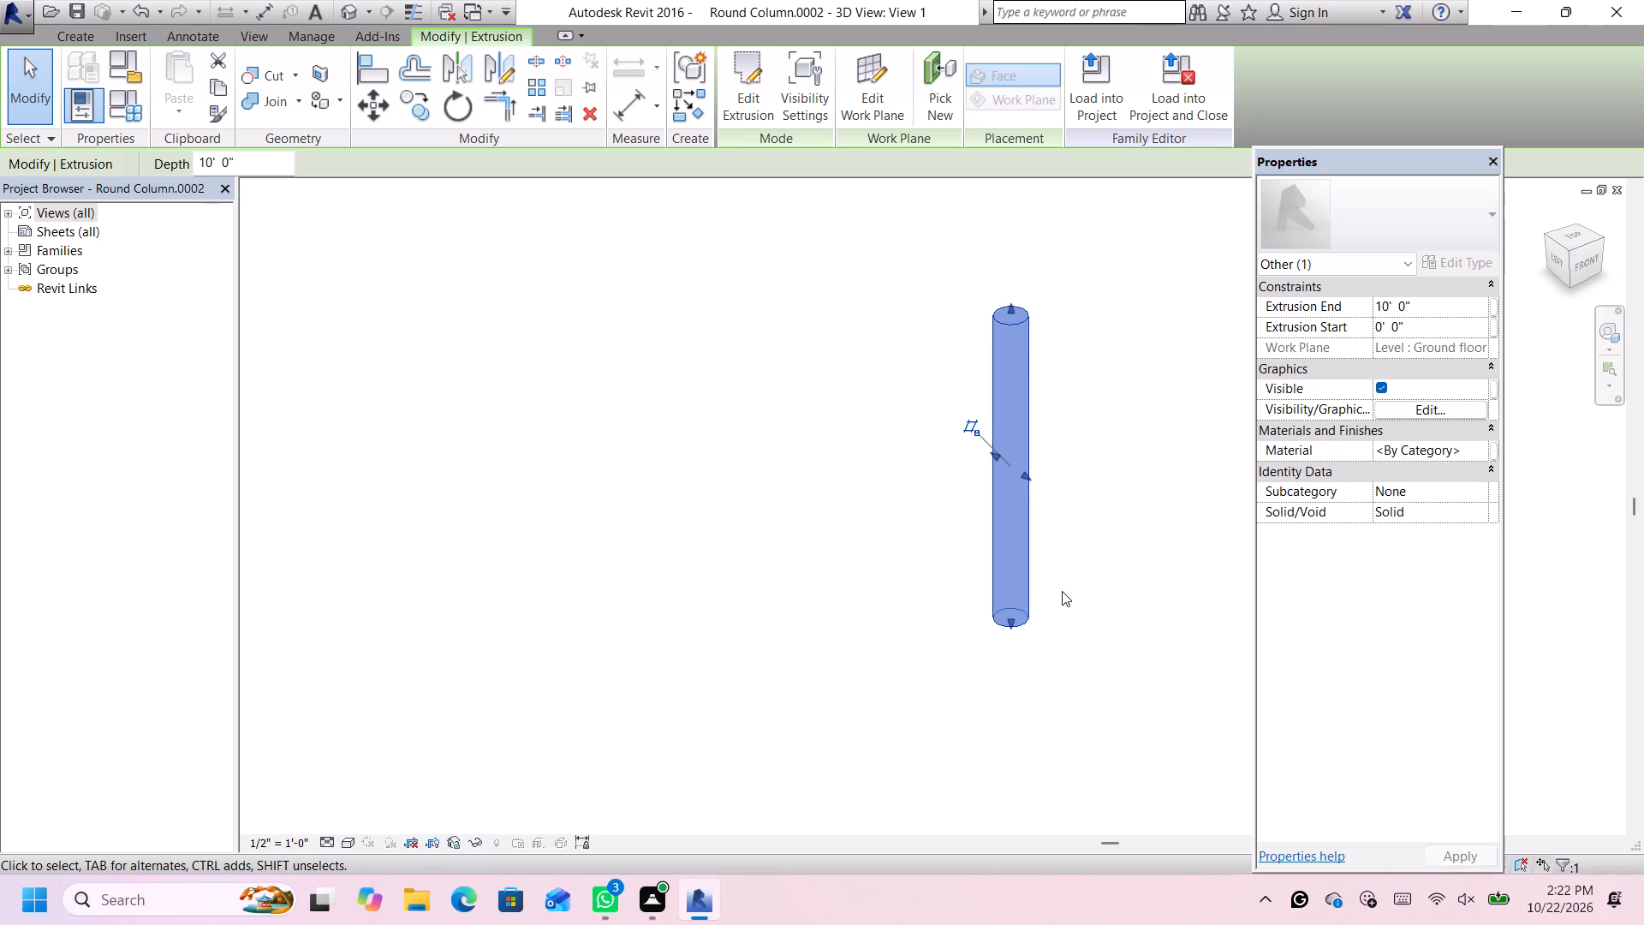
Load the edited column family into the White Villa III project only.
scroll(1059, 582, "down", 2)
scroll(1111, 563, "up", 5)
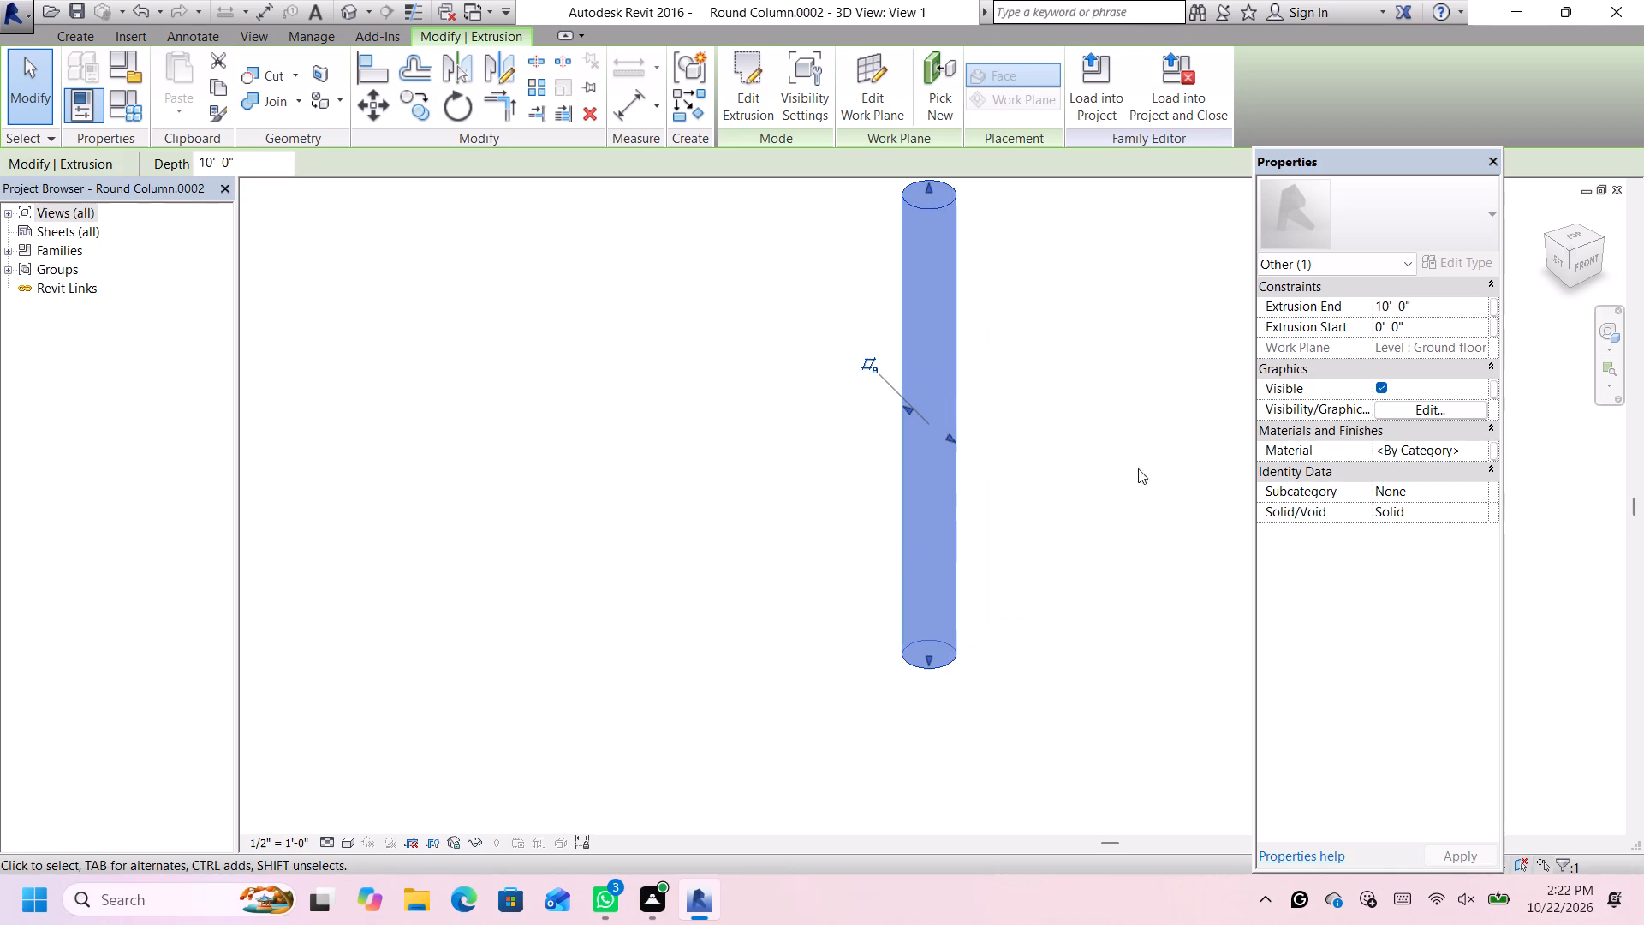
scroll(996, 325, "down", 1)
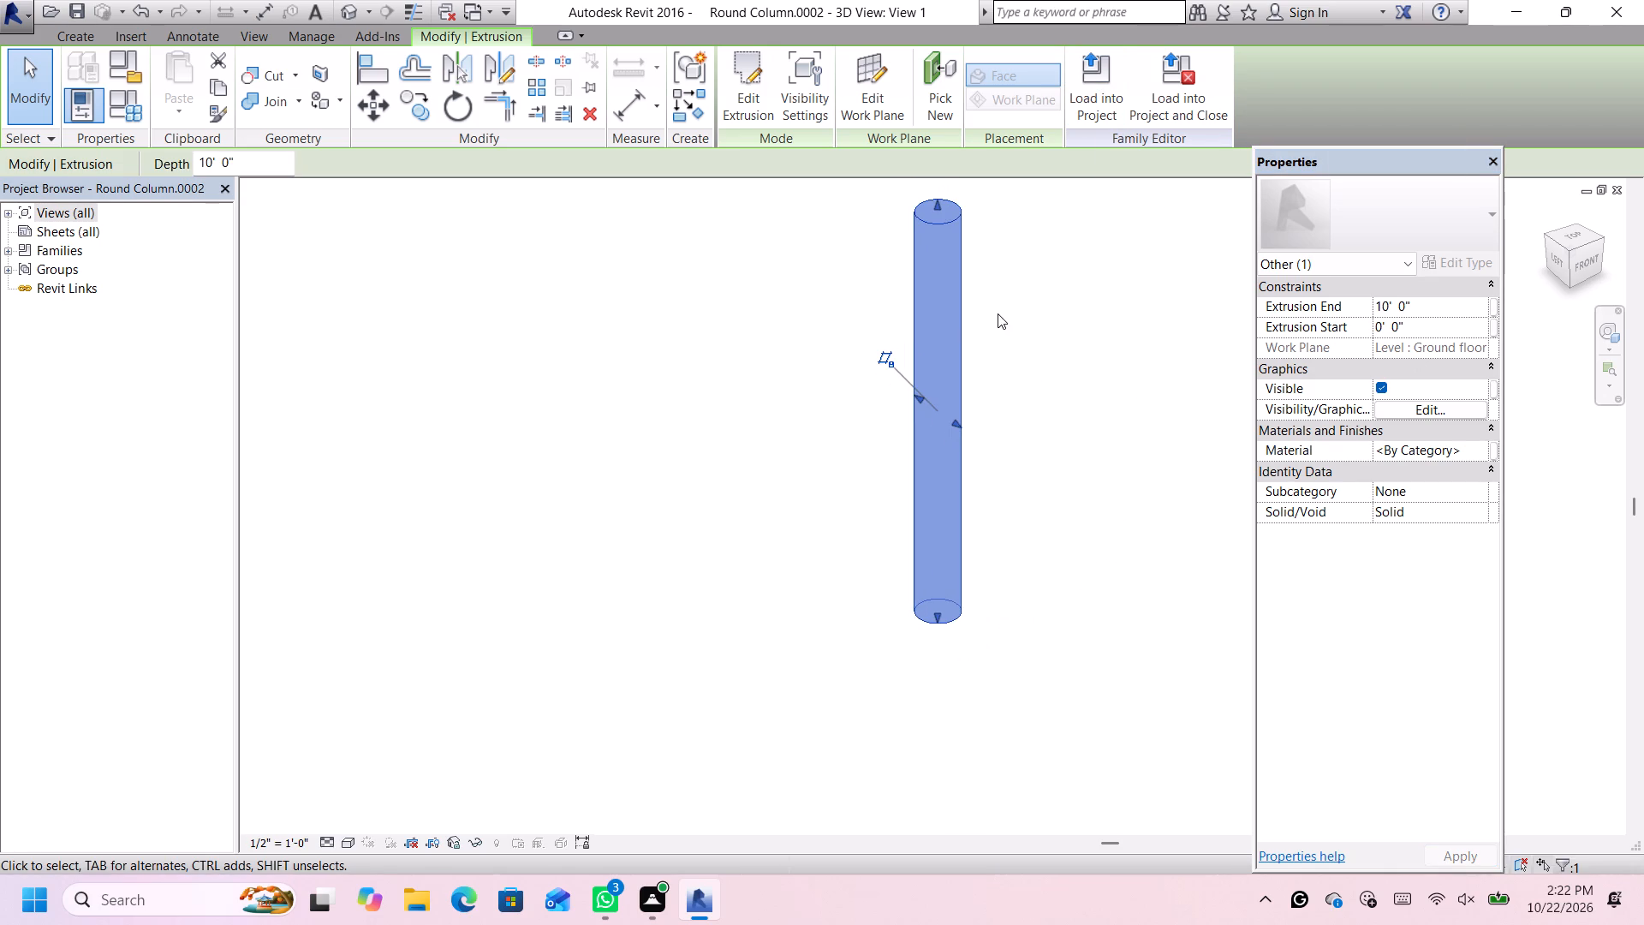
scroll(1020, 266, "up", 1)
left_click(1118, 100)
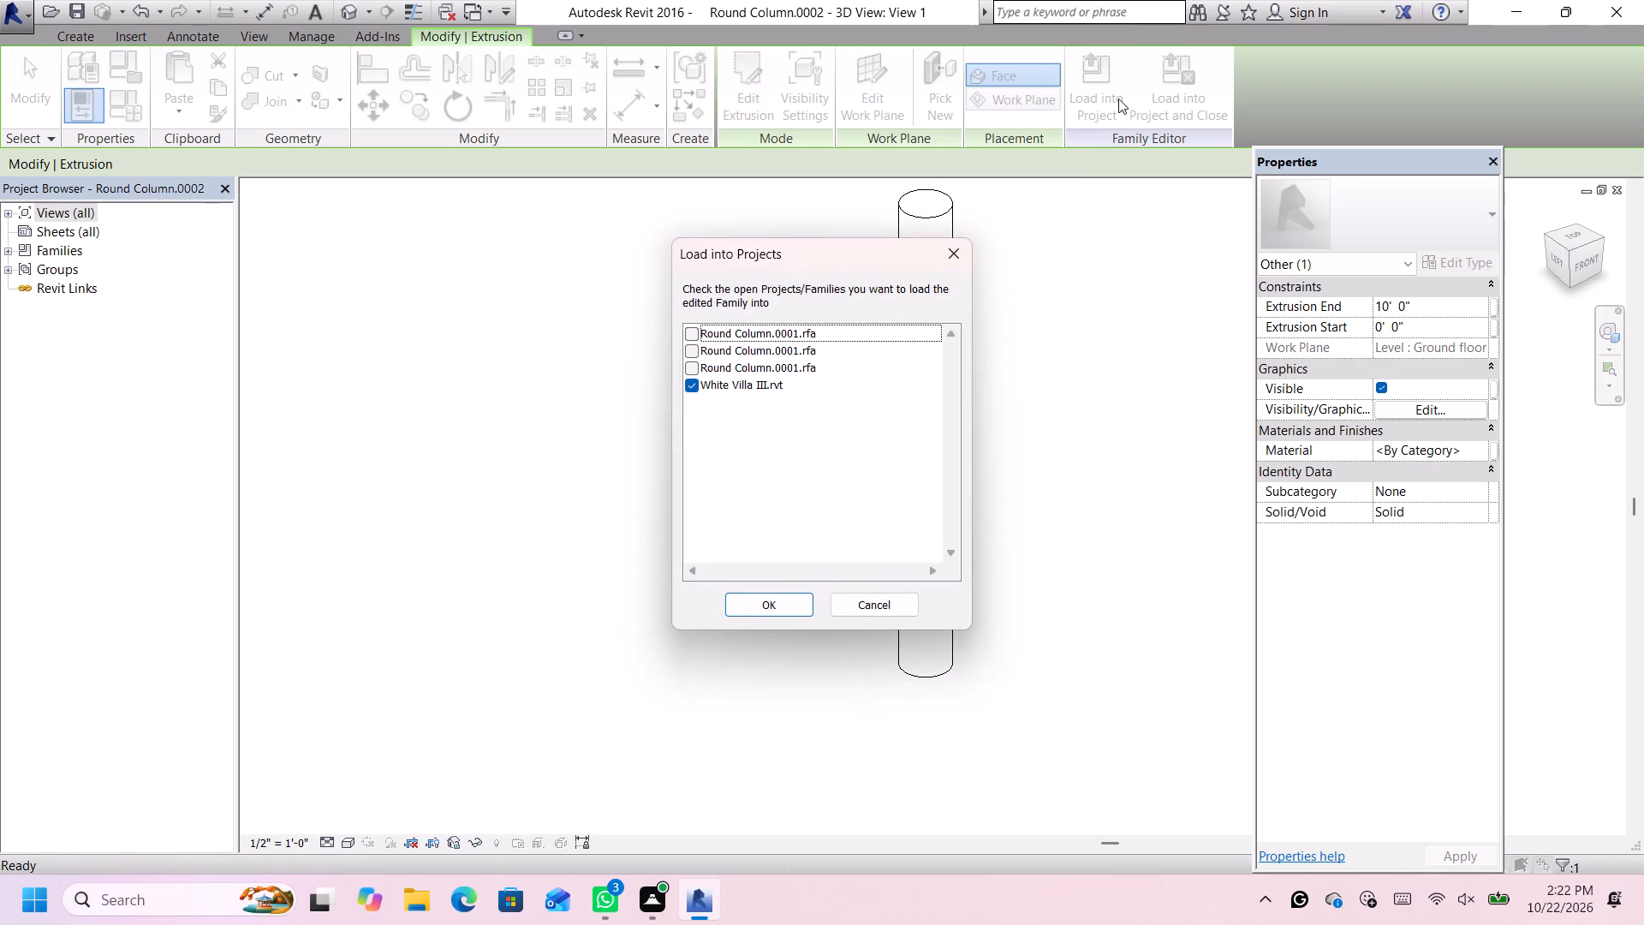
left_click(763, 601)
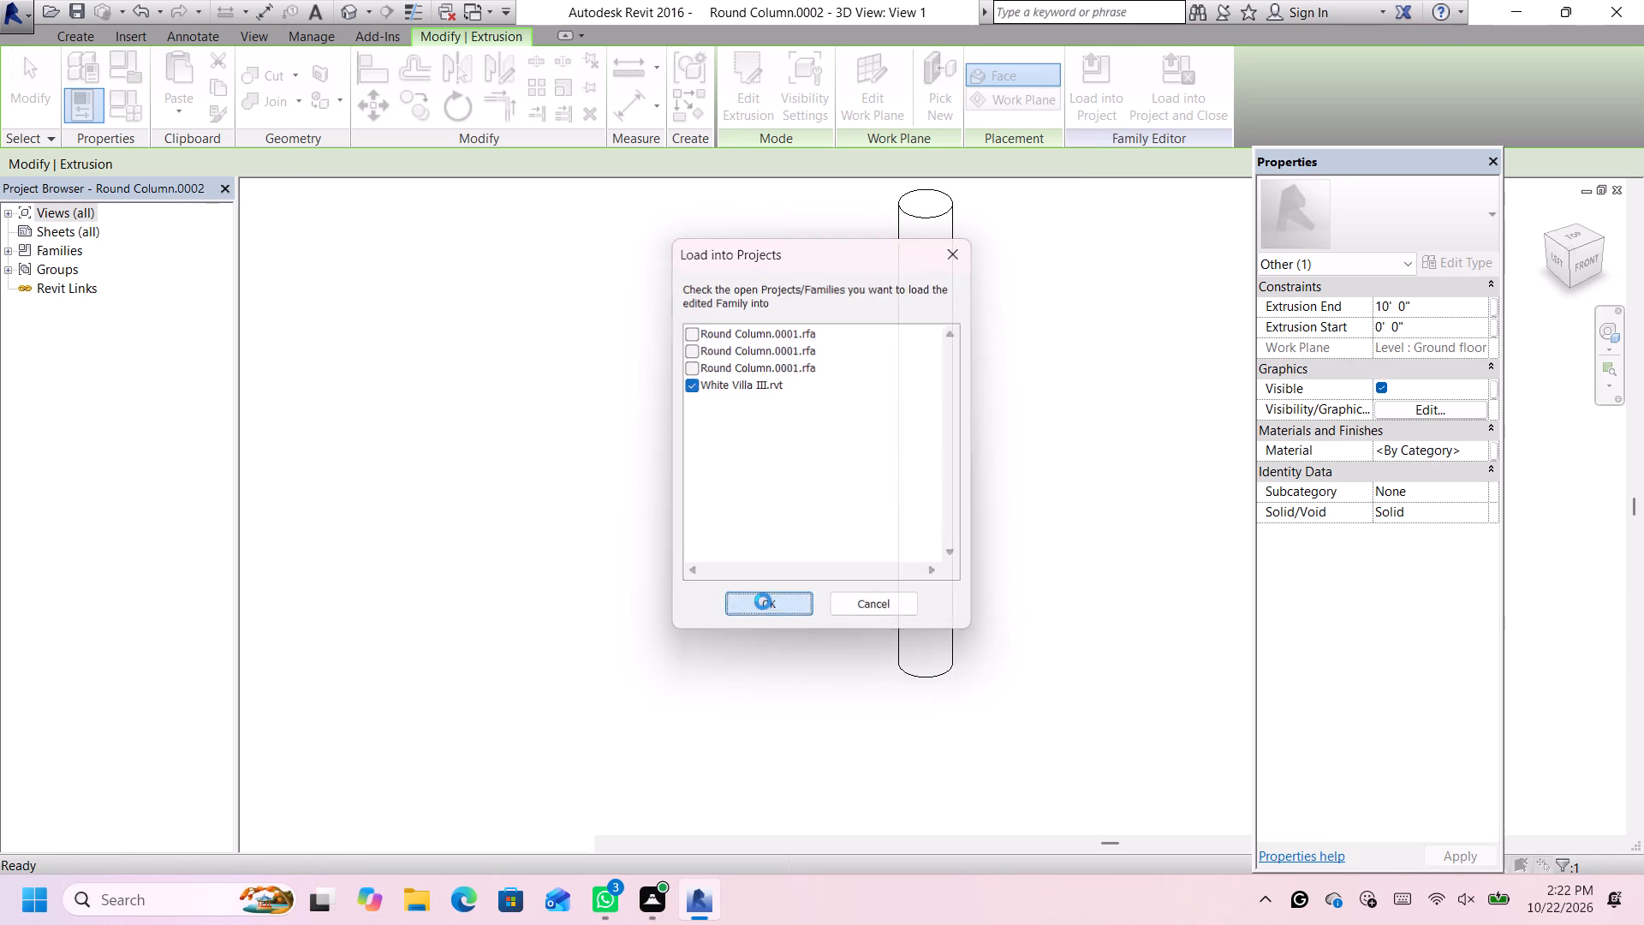
left_click(934, 410)
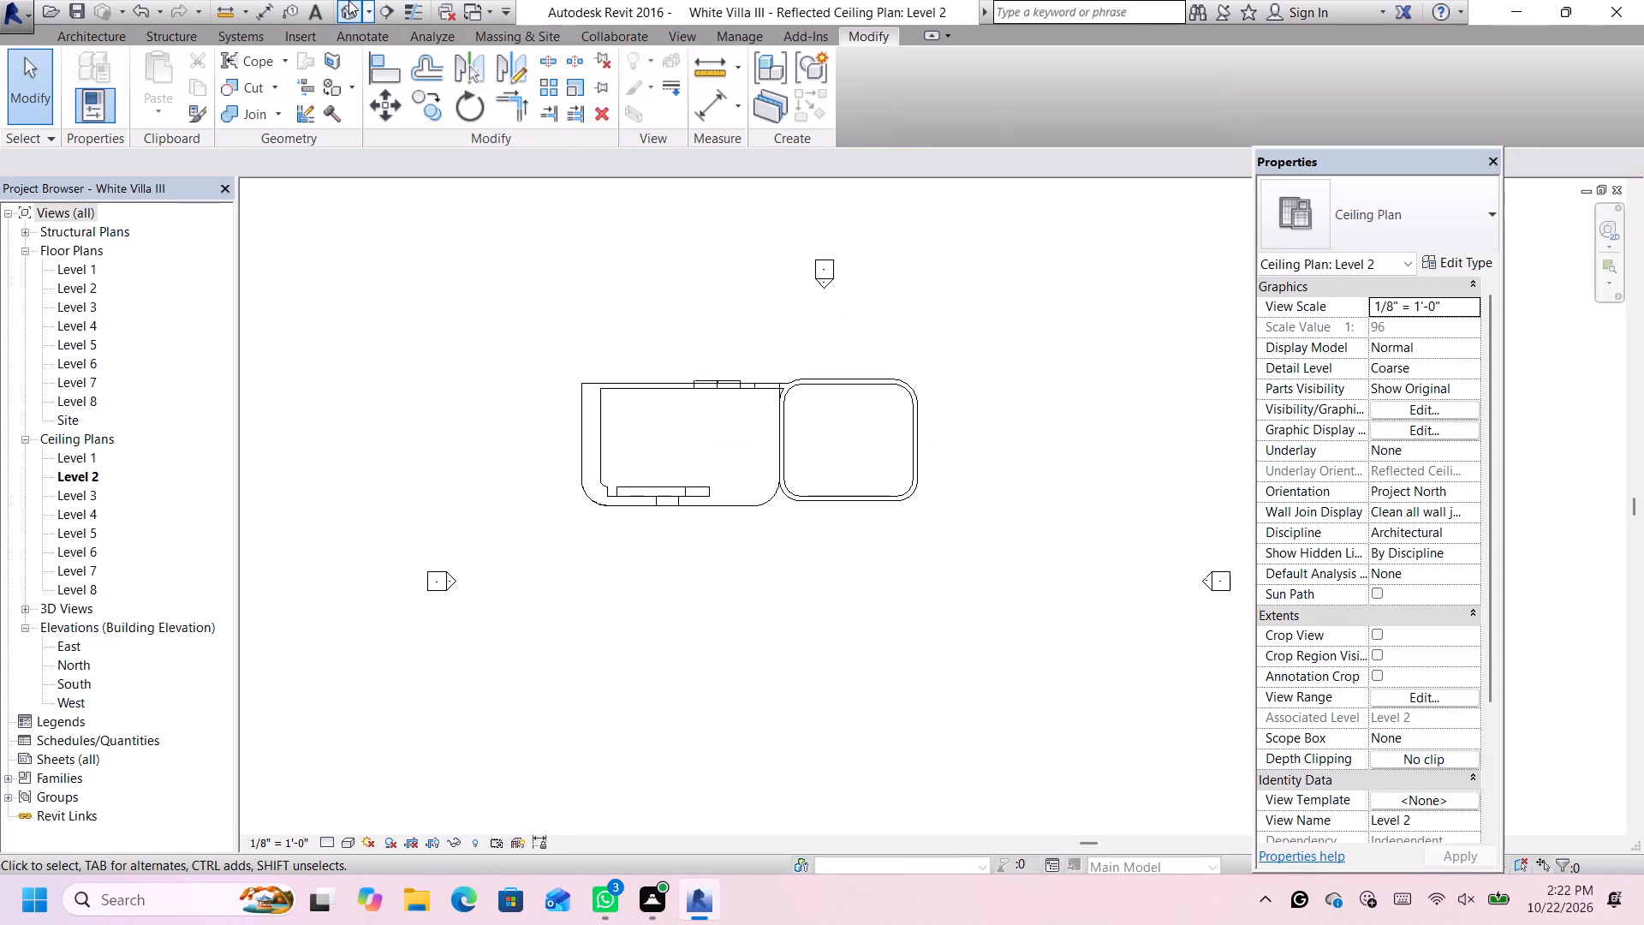
In an angled 3D view of the villa, nudge the garage-side roof column about 14' from the rear edge toward the front.
left_click(348, 0)
scroll(748, 303, "down", 3)
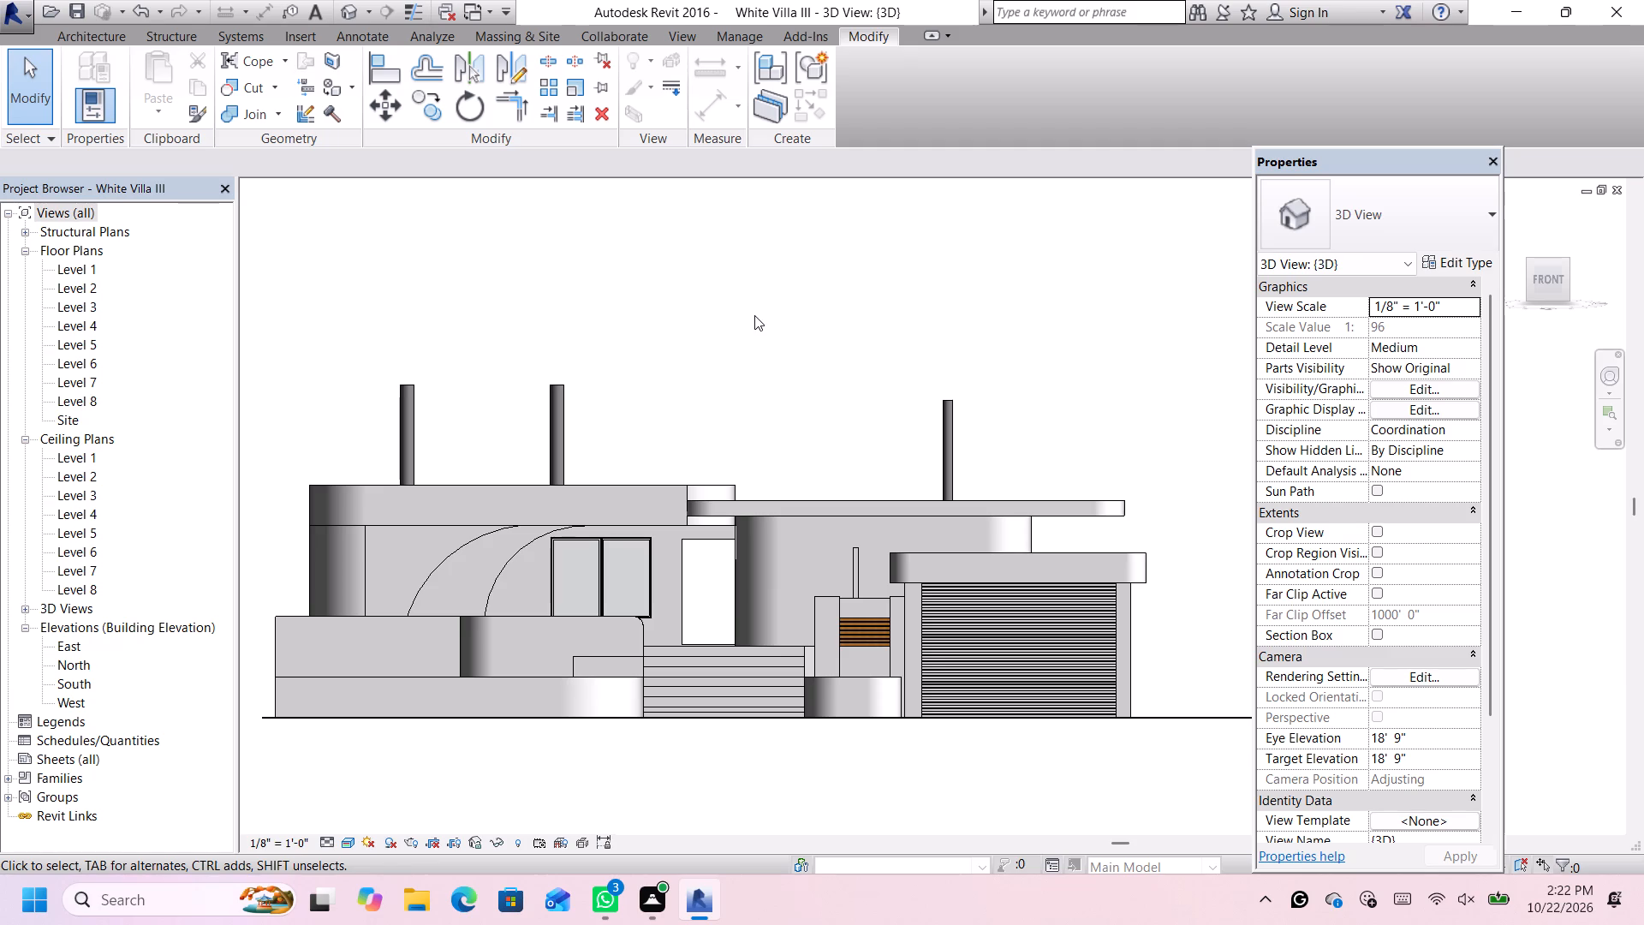
scroll(758, 319, "down", 1)
scroll(860, 439, "up", 2)
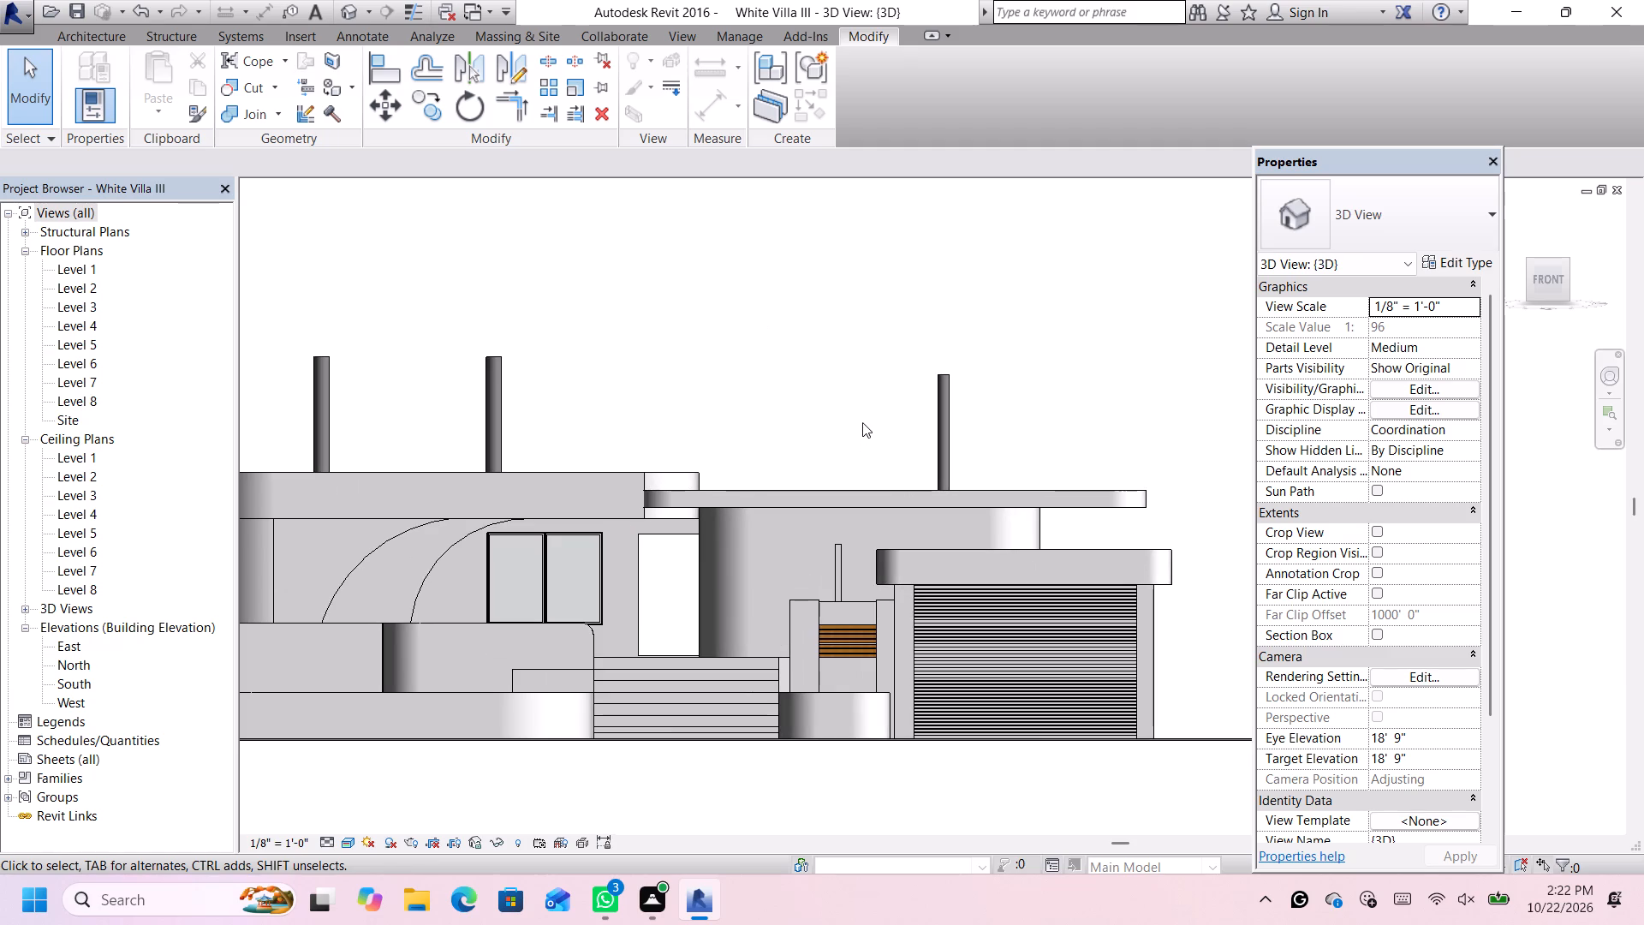
left_click(1530, 259)
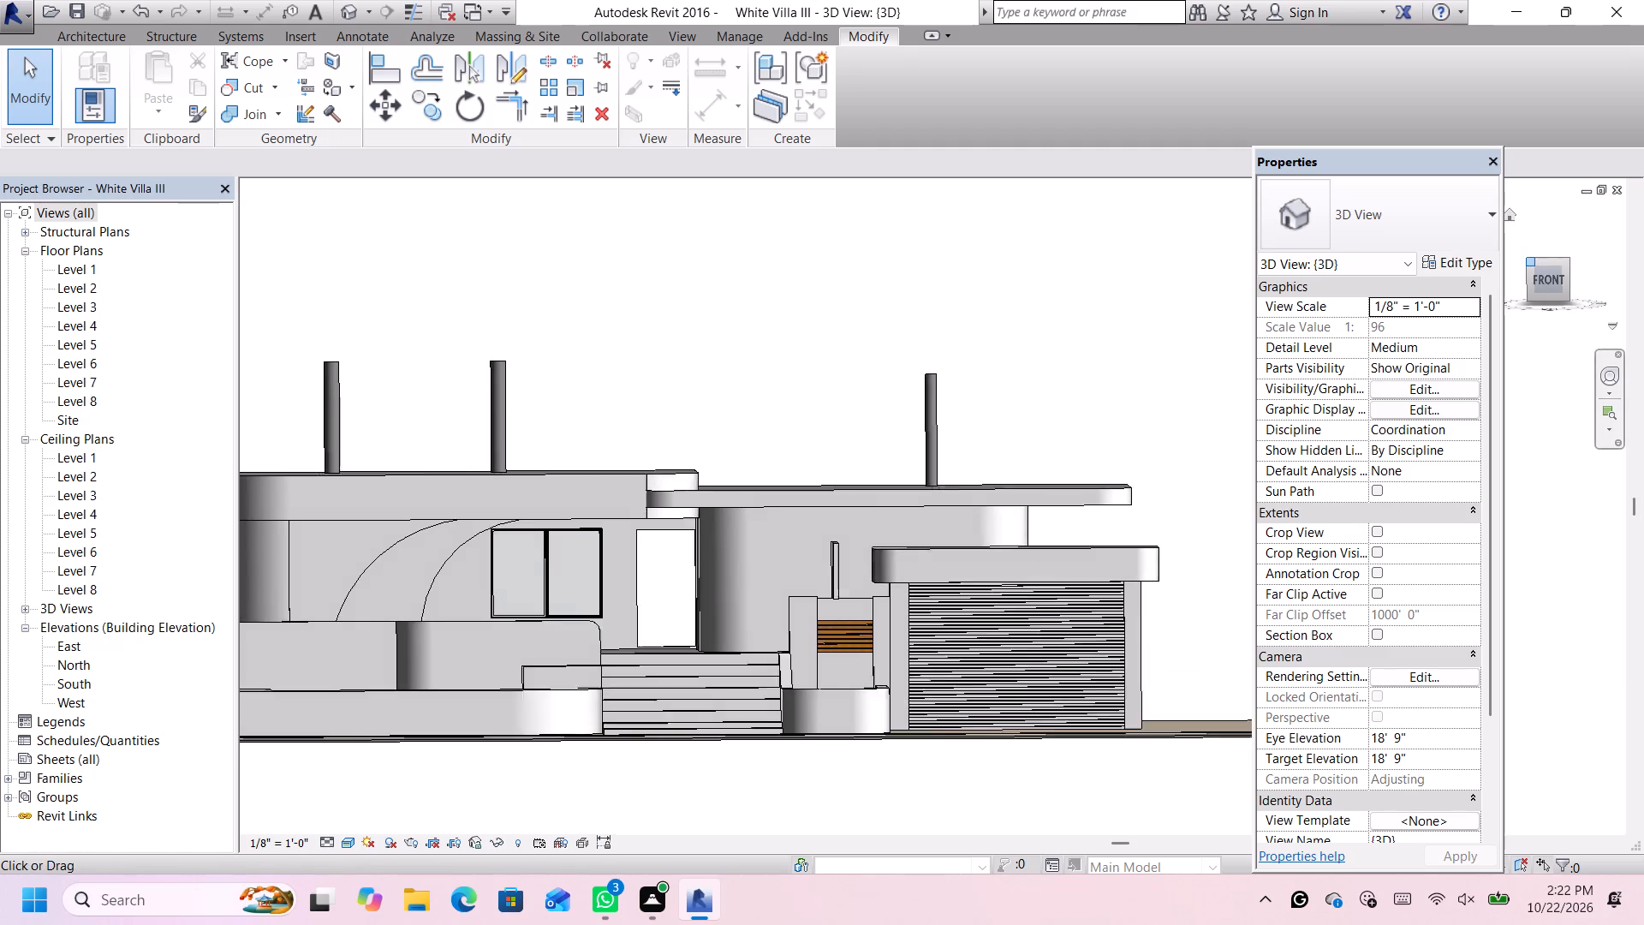
scroll(988, 402, "up", 2)
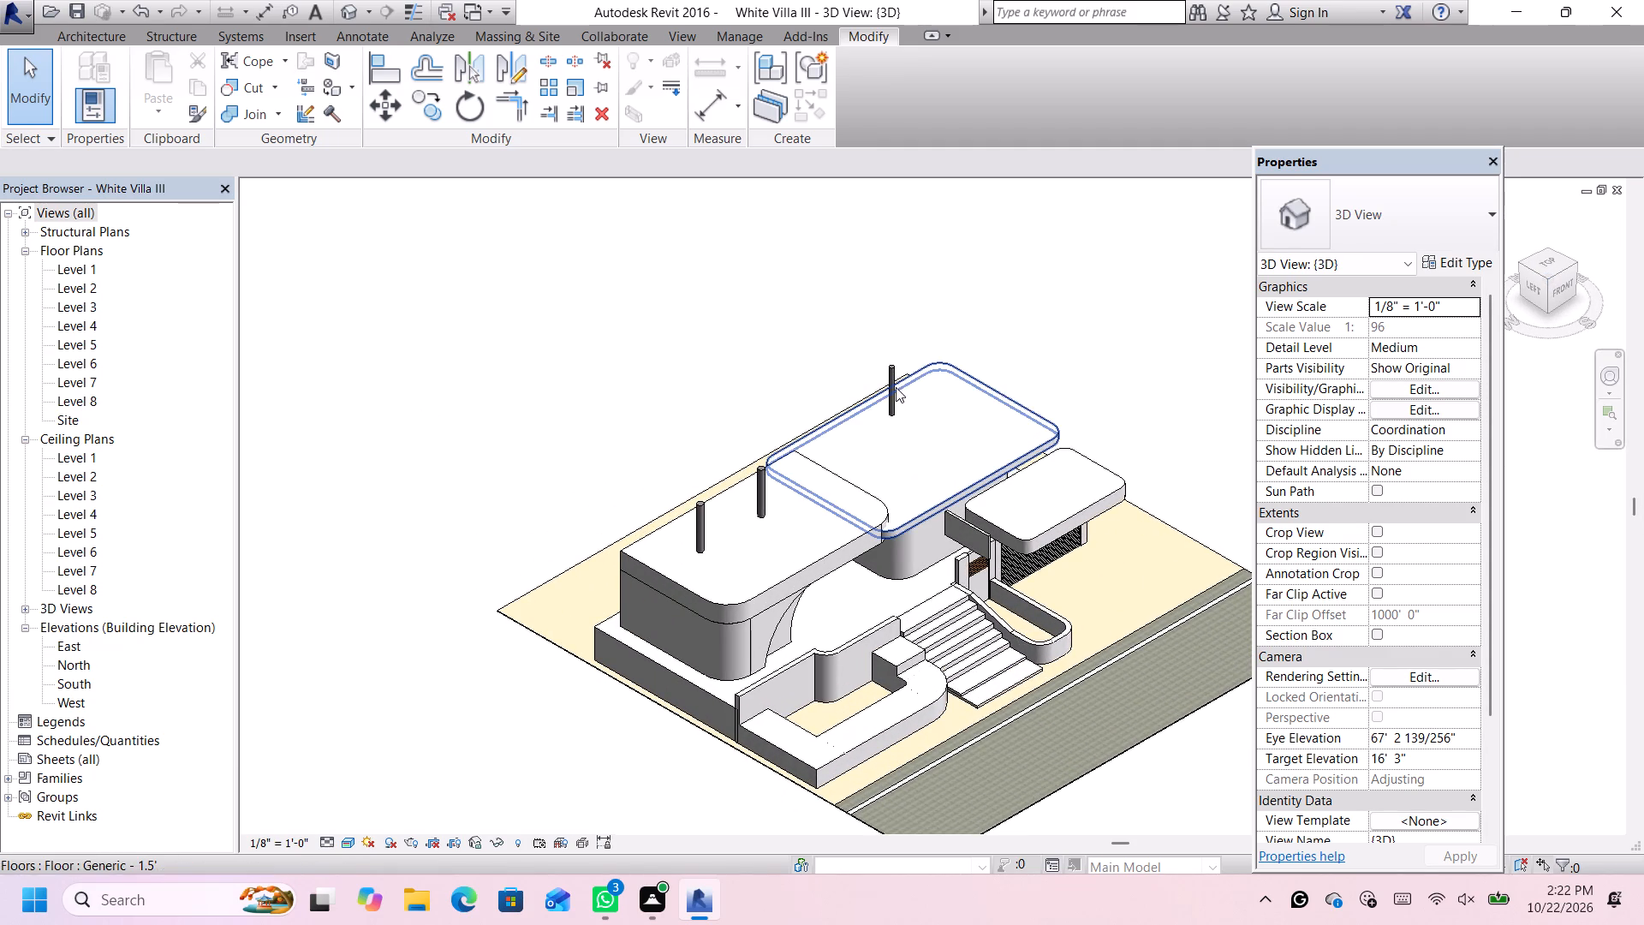
left_click(893, 369)
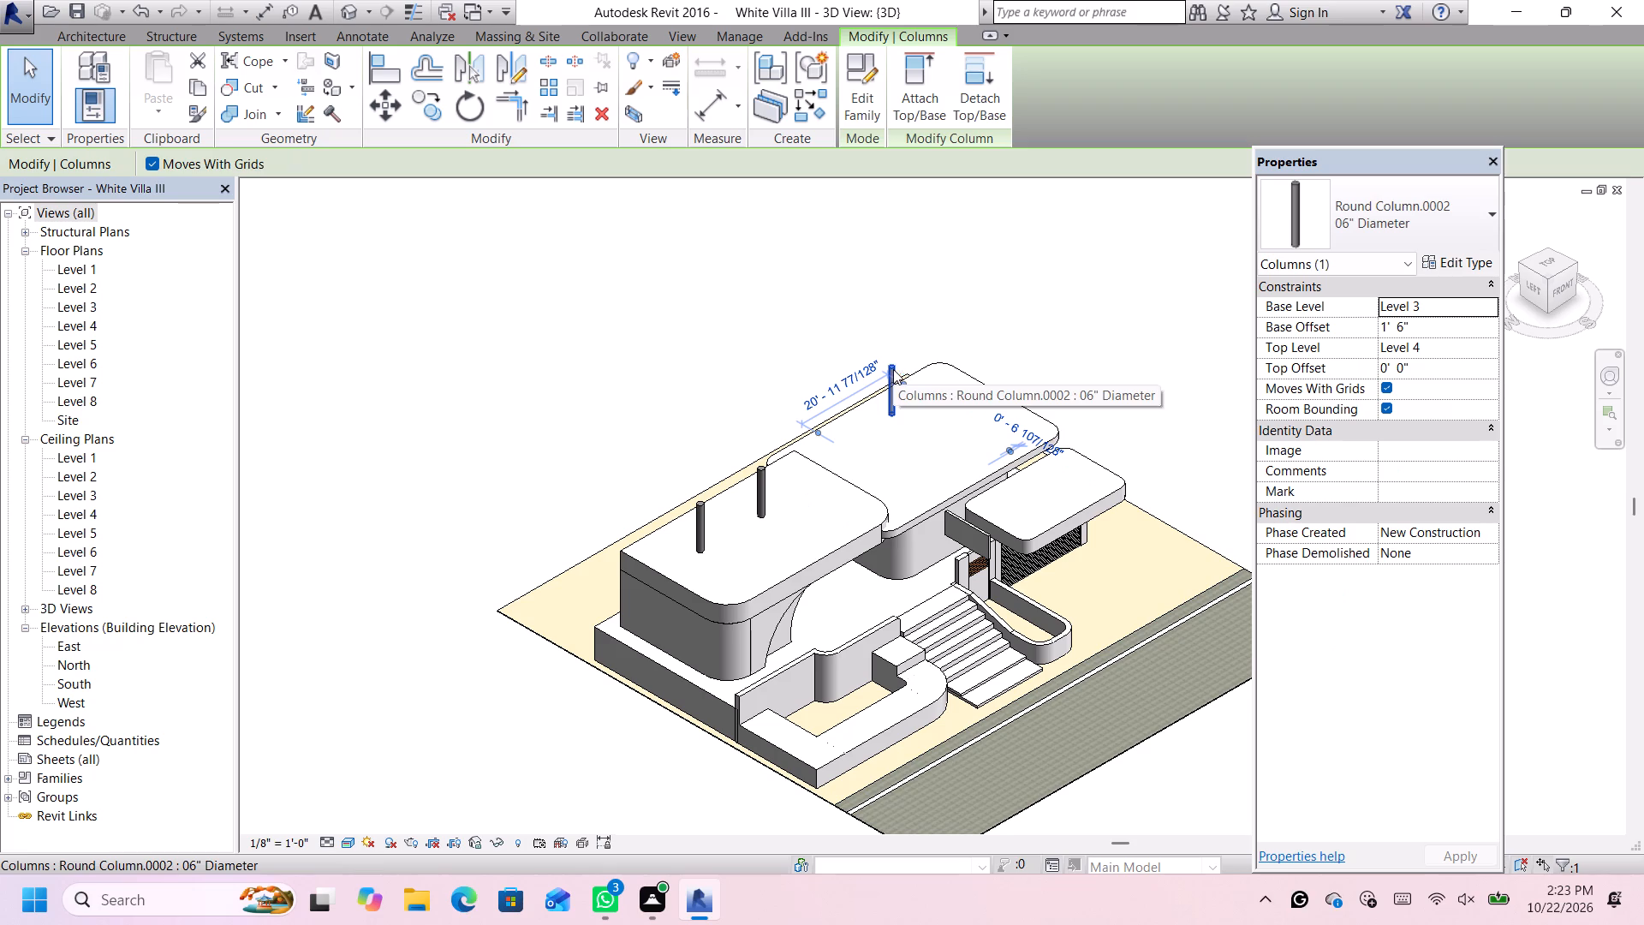
key("Down")
key("Down")
key("Down")
key("Down")
key("Down")
key("Down")
key("Down")
key("Down")
key("Down")
key("Down")
key("Down")
key("Down")
key("Down")
key("Down")
key("Down")
key("Down")
key("Down")
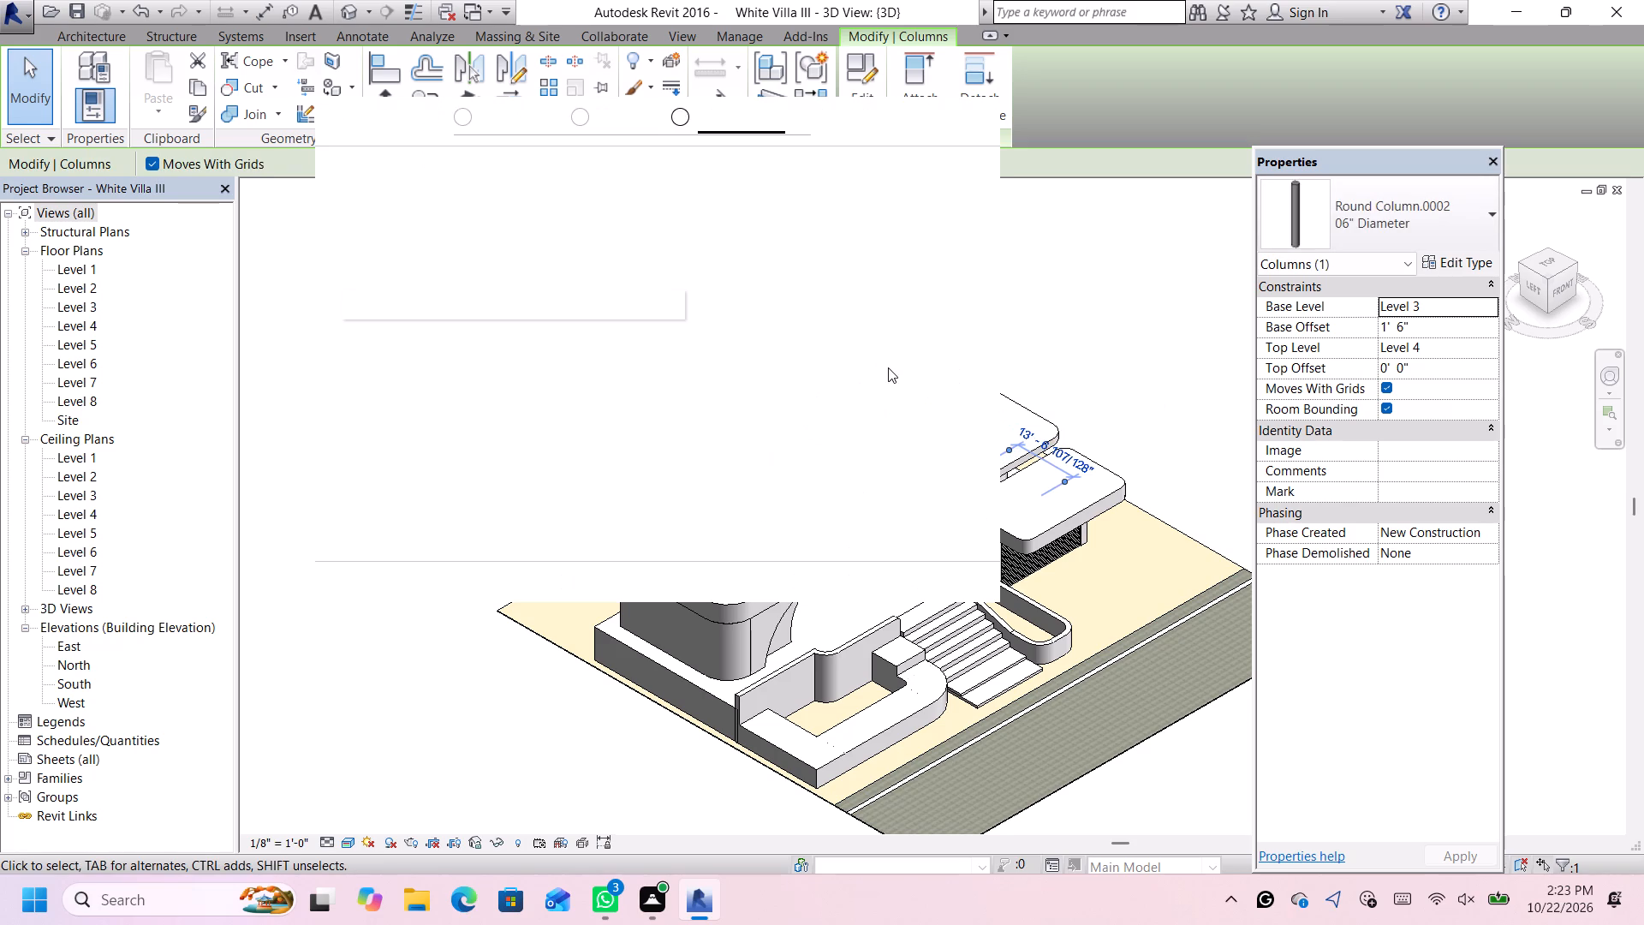
key("Down")
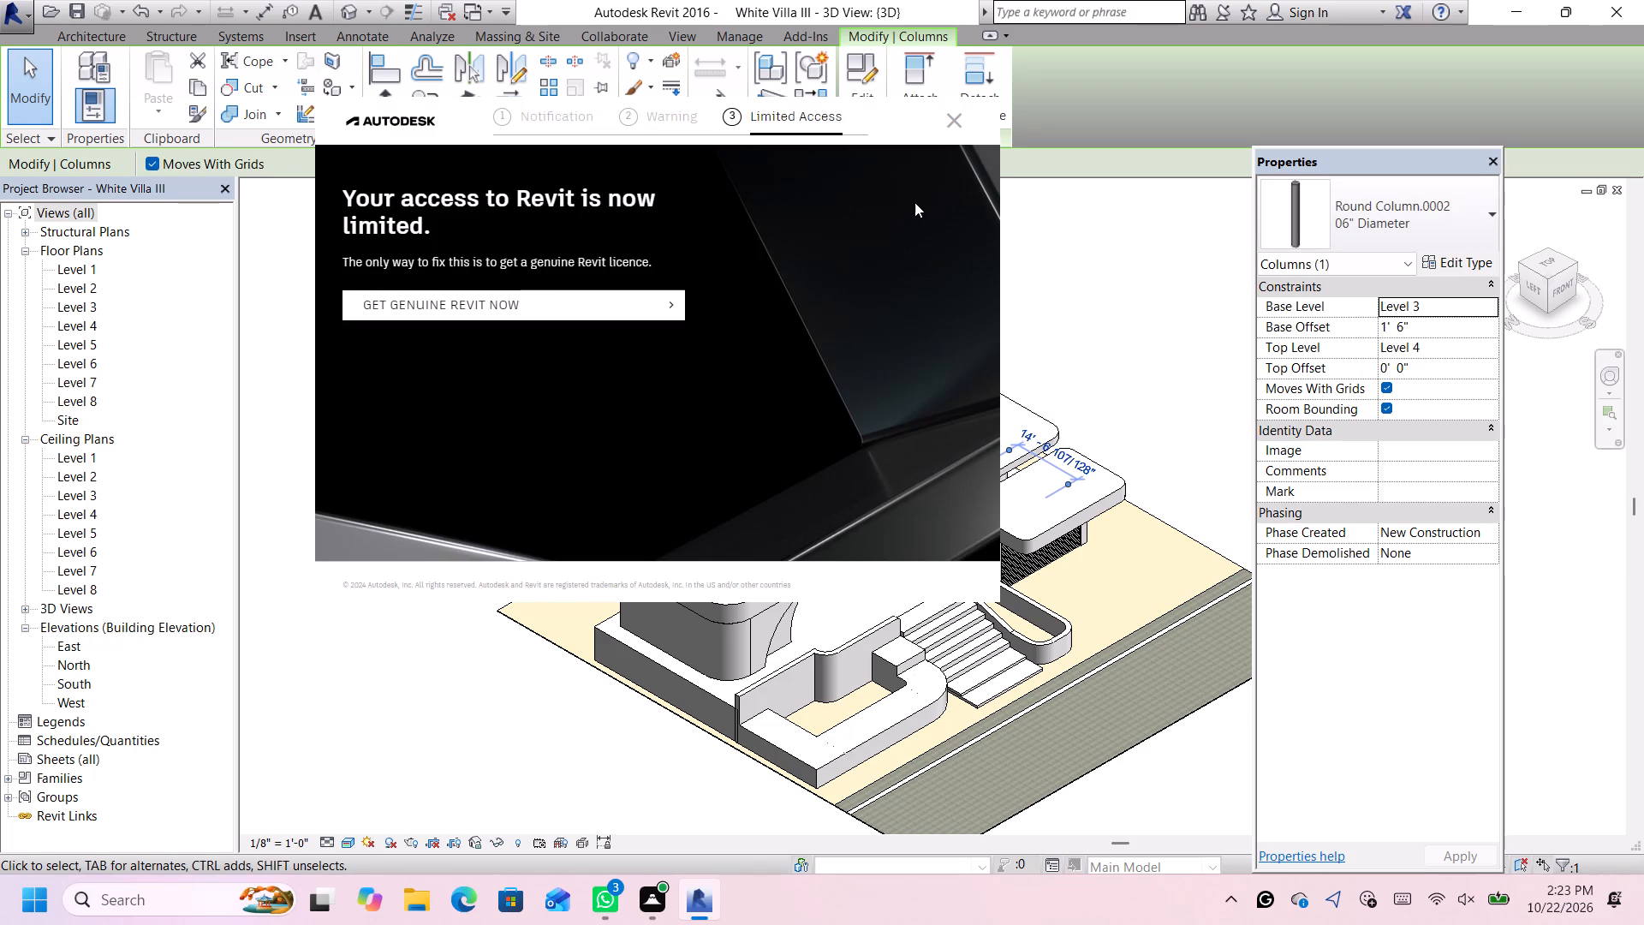
left_click(958, 118)
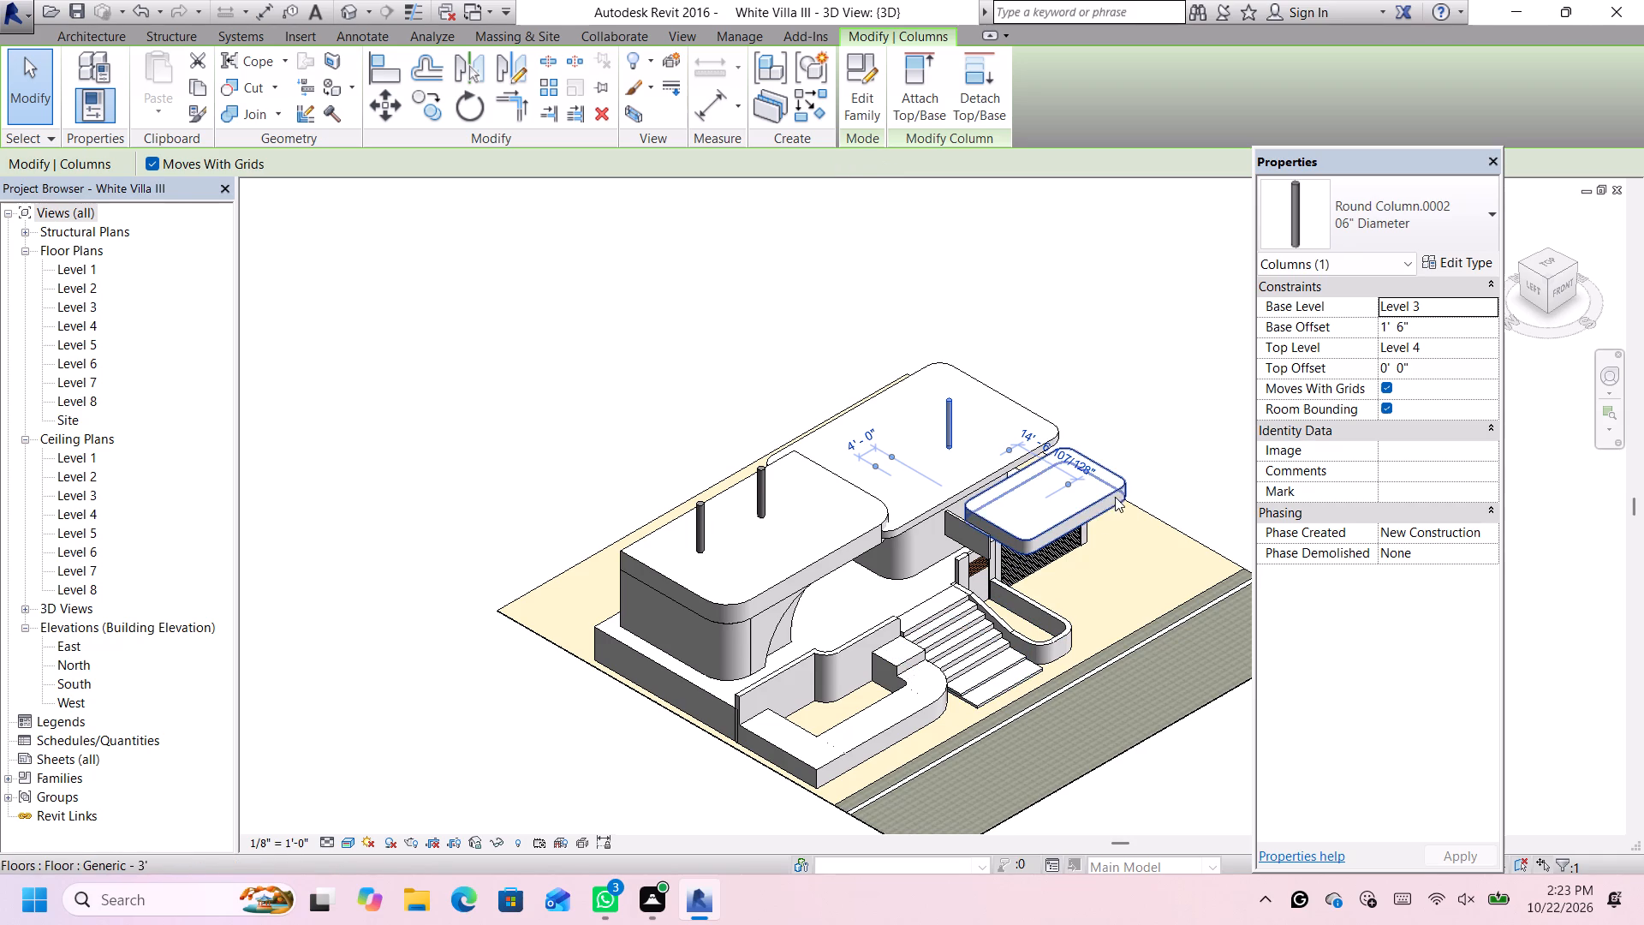
Nudge the garage-side roof column about 1' 6" farther toward the front of its roof slab.
scroll(951, 403, "up", 3)
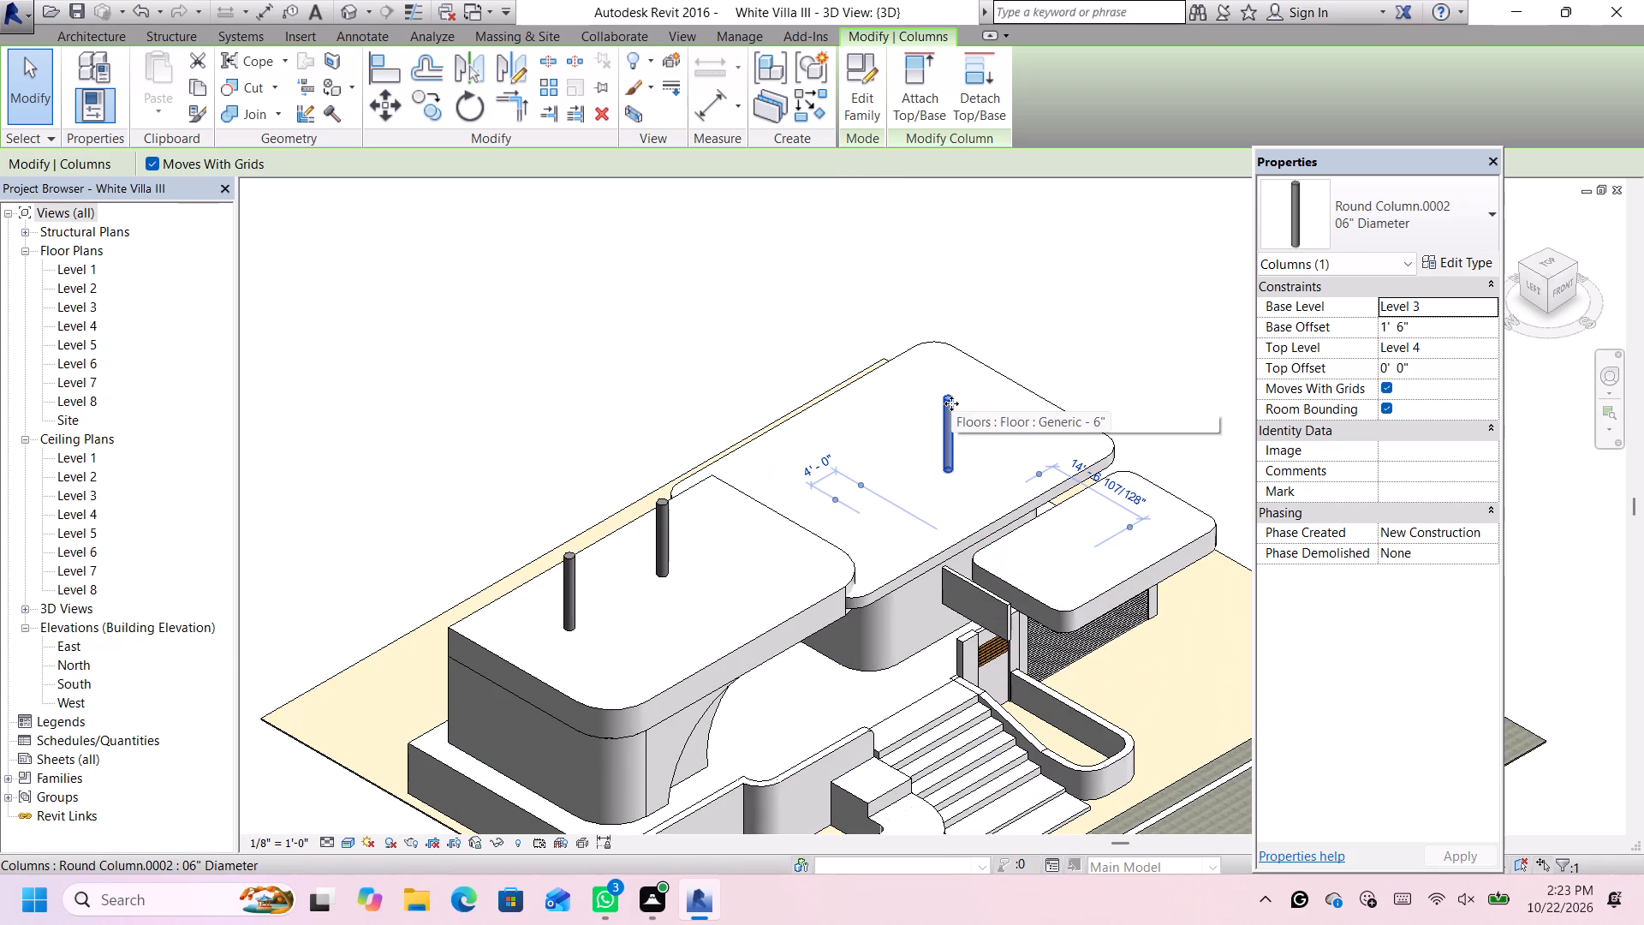
key("Down")
key("Down")
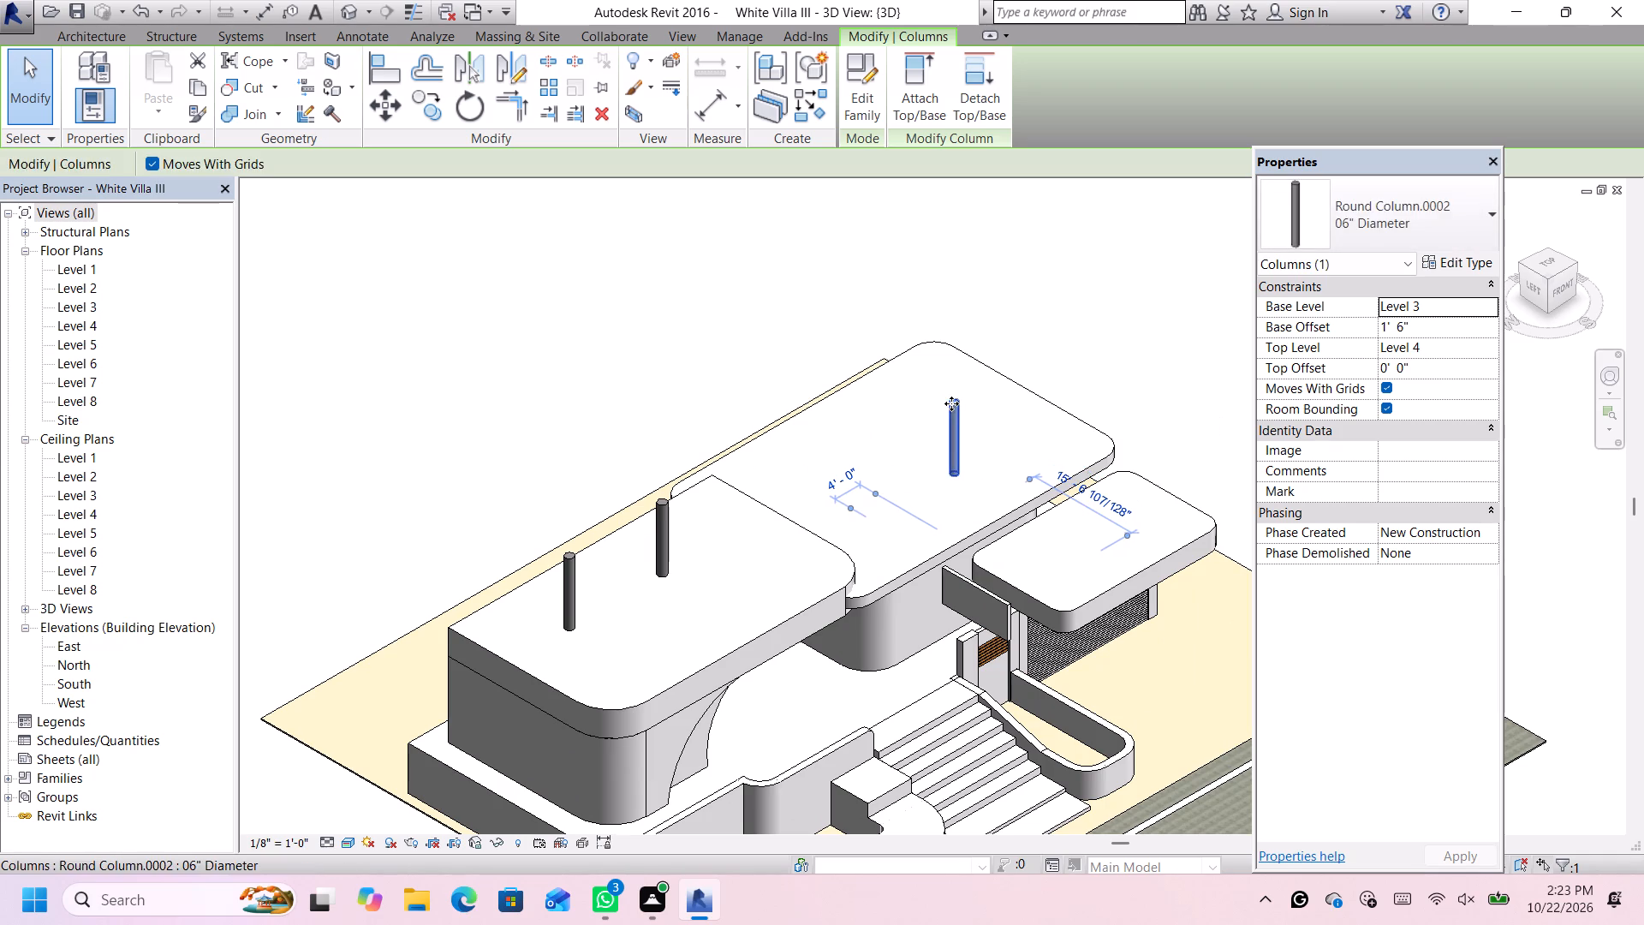
key("Down")
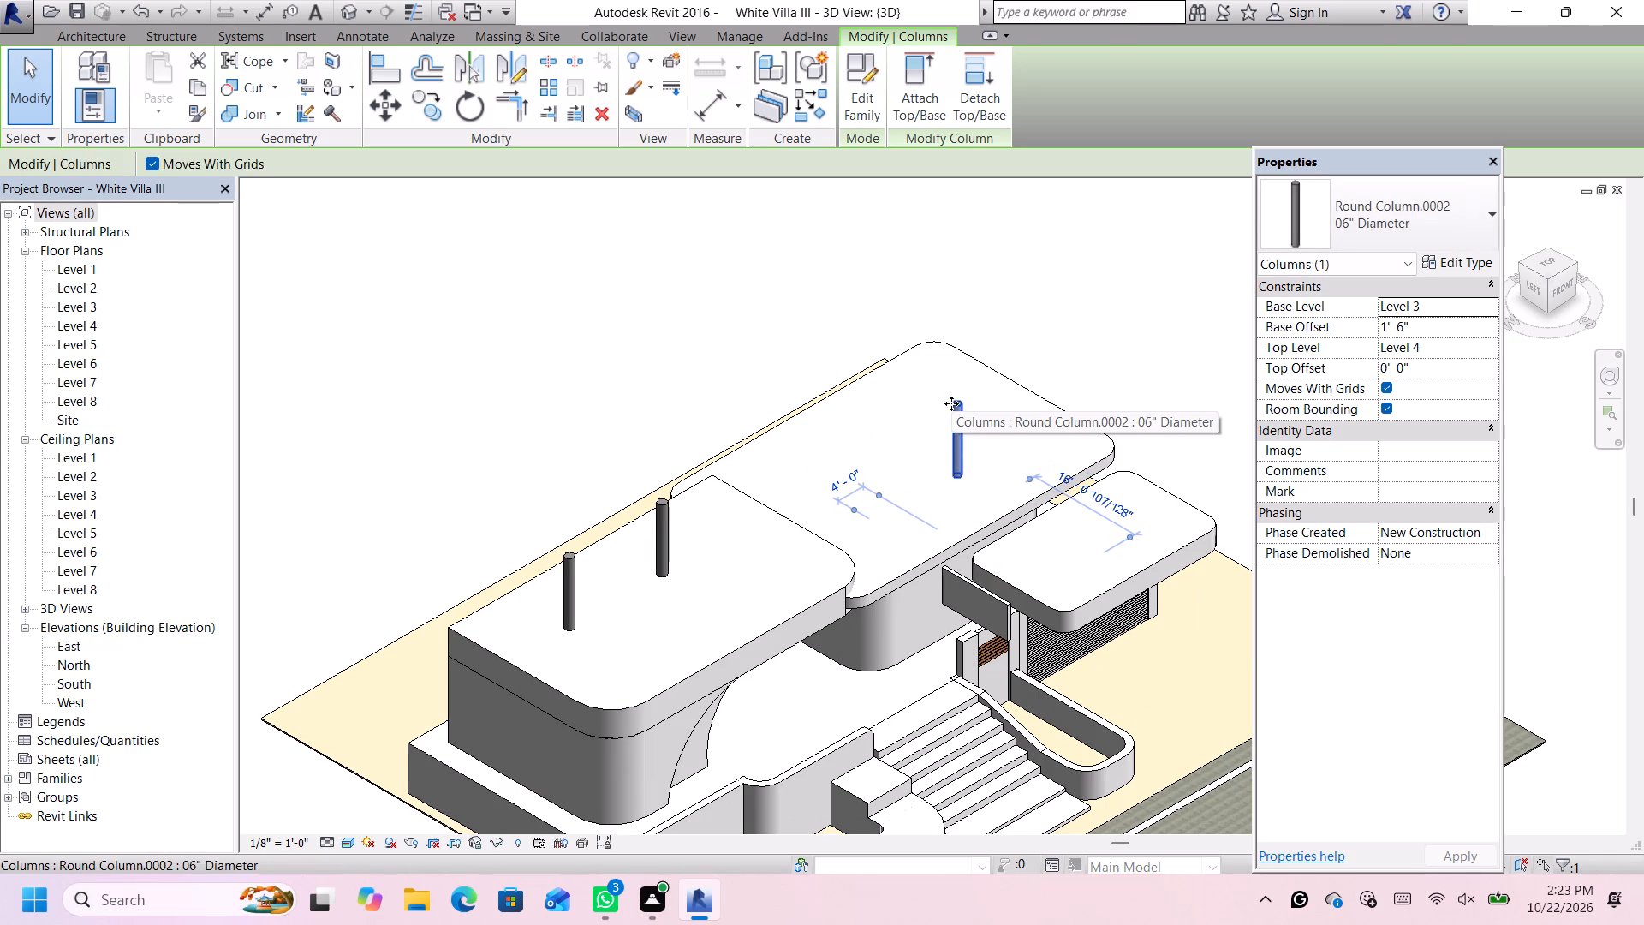
key("Down")
key("Down")
key("Up")
key("Up")
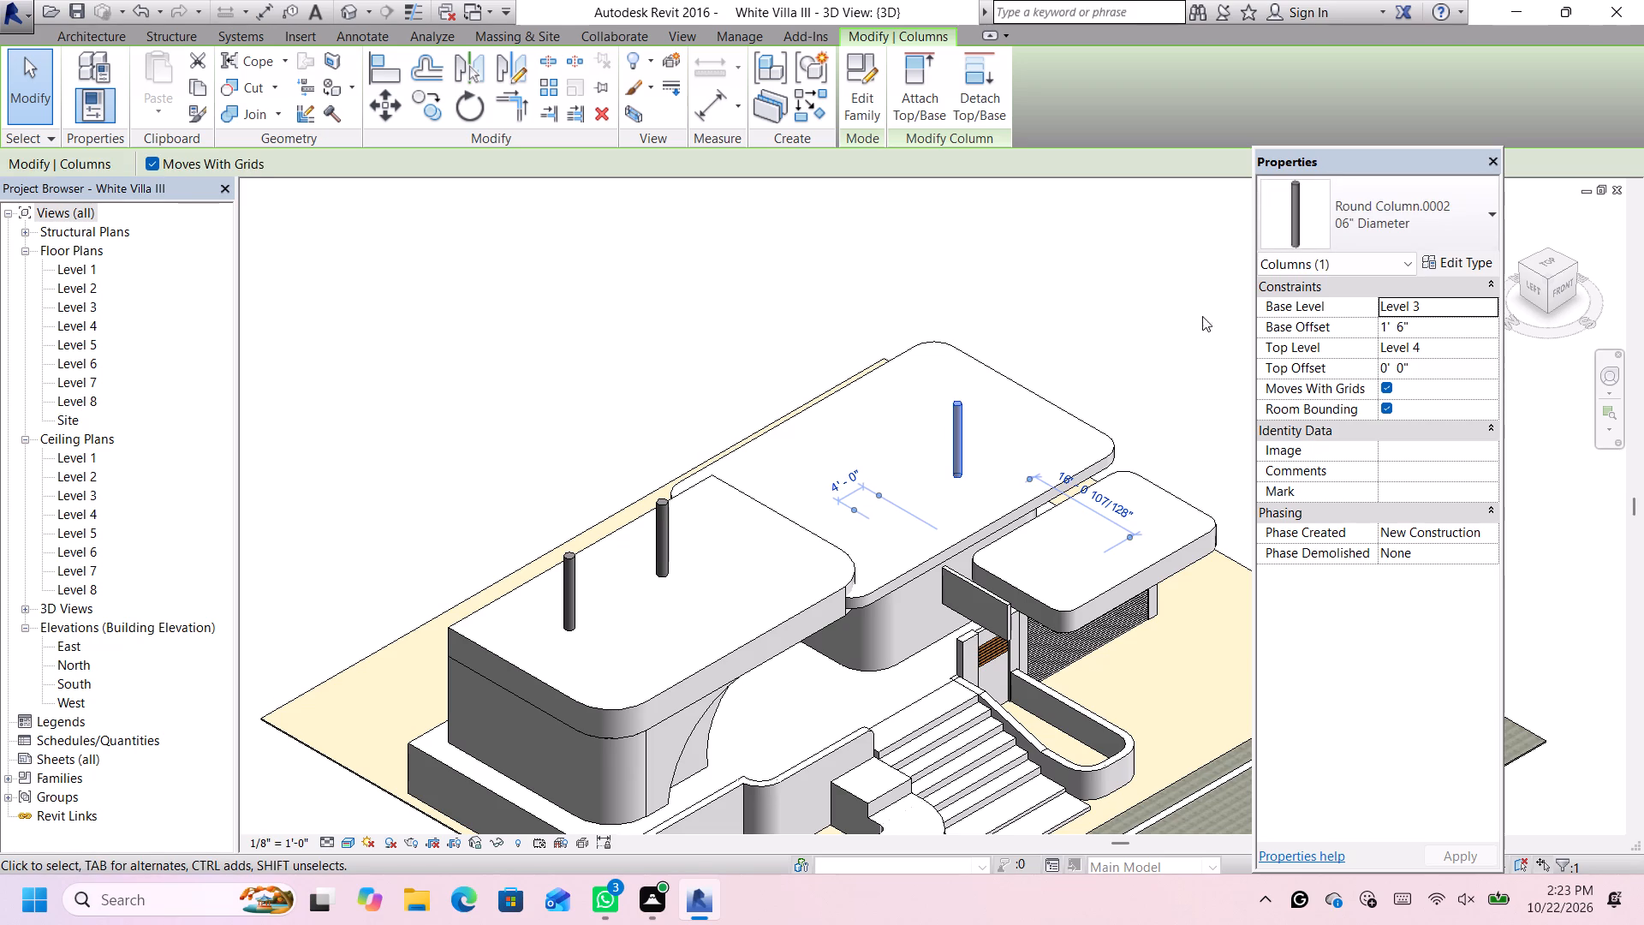
Nudge the two-column roof slab's inner column, nearer the main roof, about 10' 6" toward the front.
left_click(1096, 334)
left_click(661, 539)
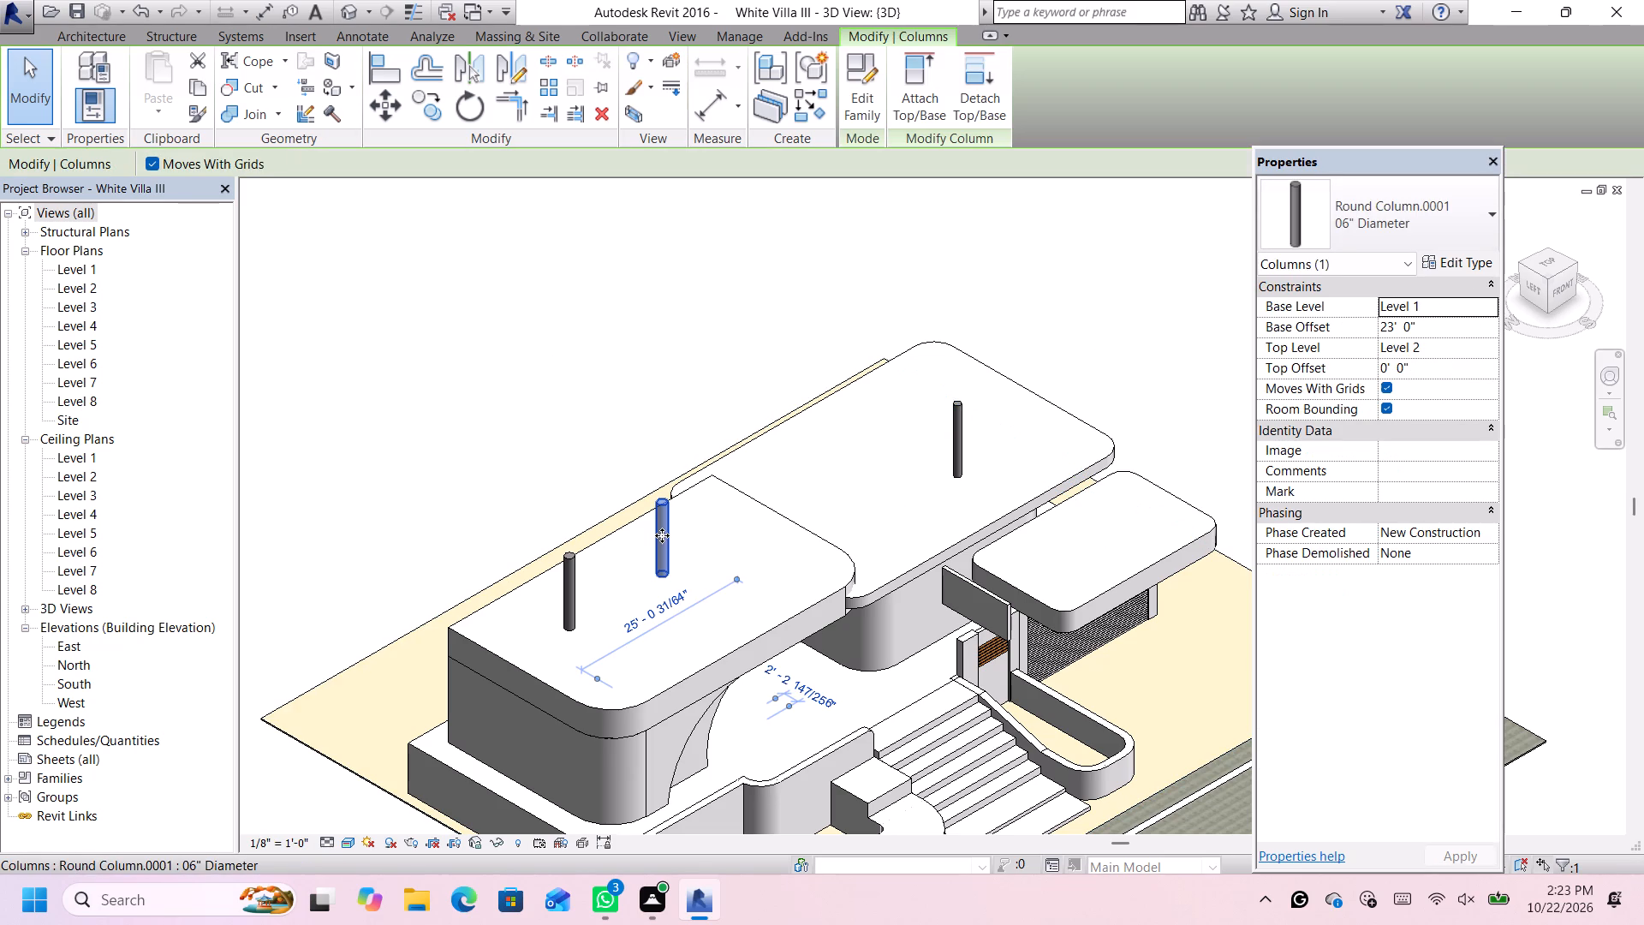
key("Down")
key("Down")
key("Down")
key("Down")
key("Down")
key("Down")
key("Down")
key("Down")
key("Down")
key("Down")
key("Down")
key("Down")
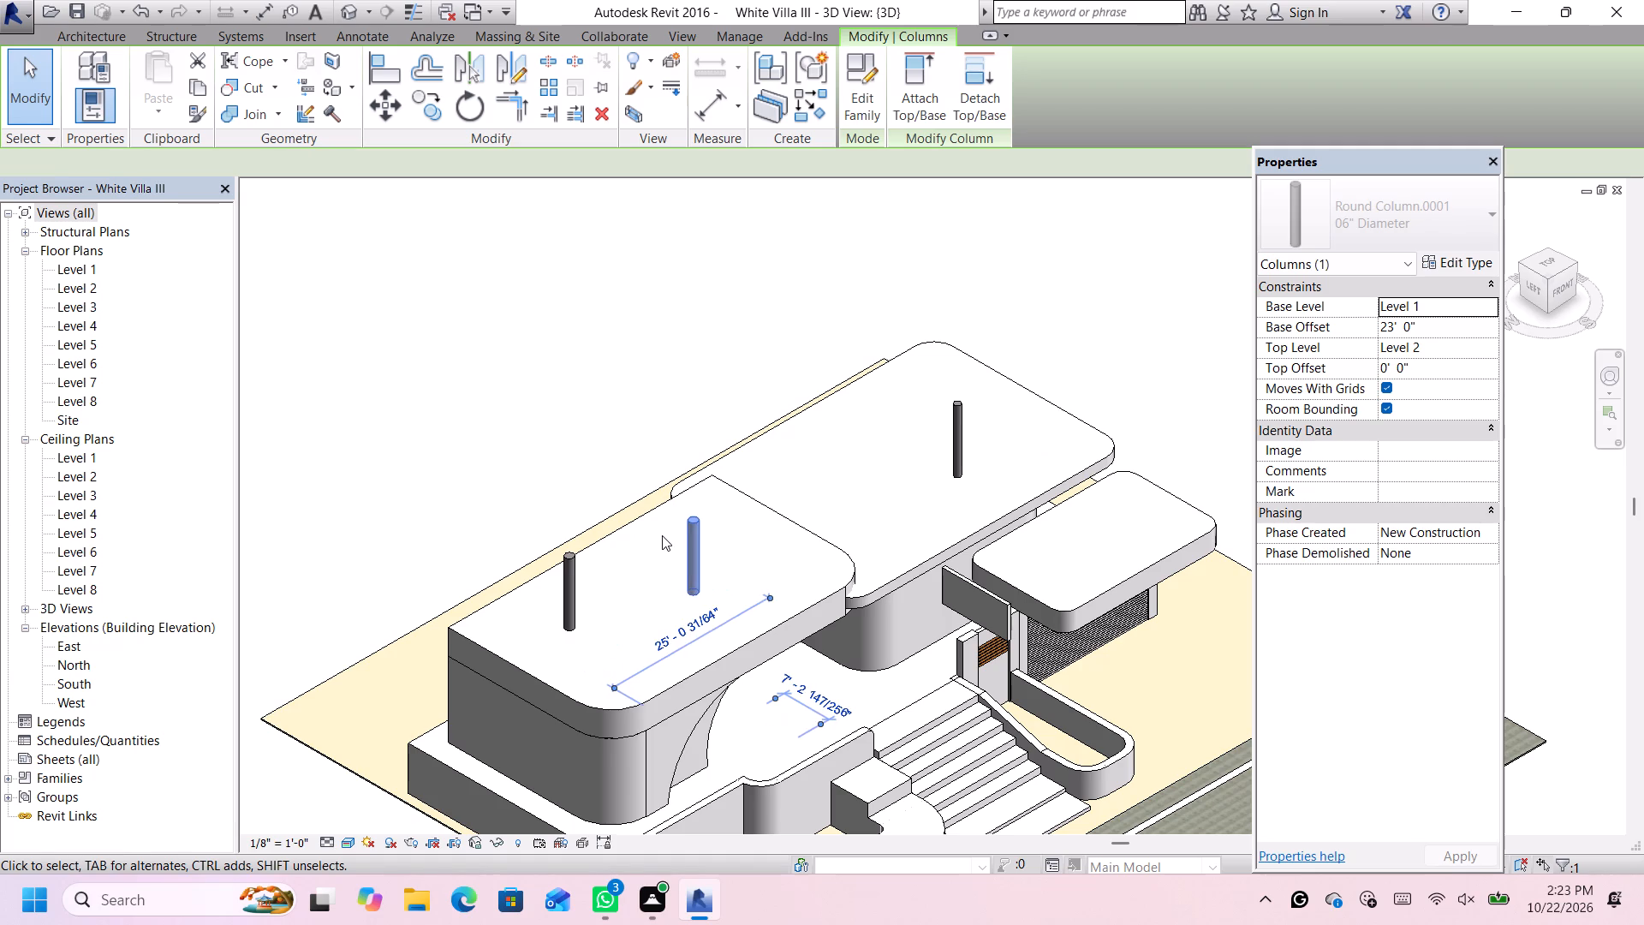
key("Down")
key("Down")
key("Down")
key("Down")
key("Down")
key("Down")
key("Down")
key("Down")
key("Down")
key("Down")
key("Down")
key("Down")
key("Down")
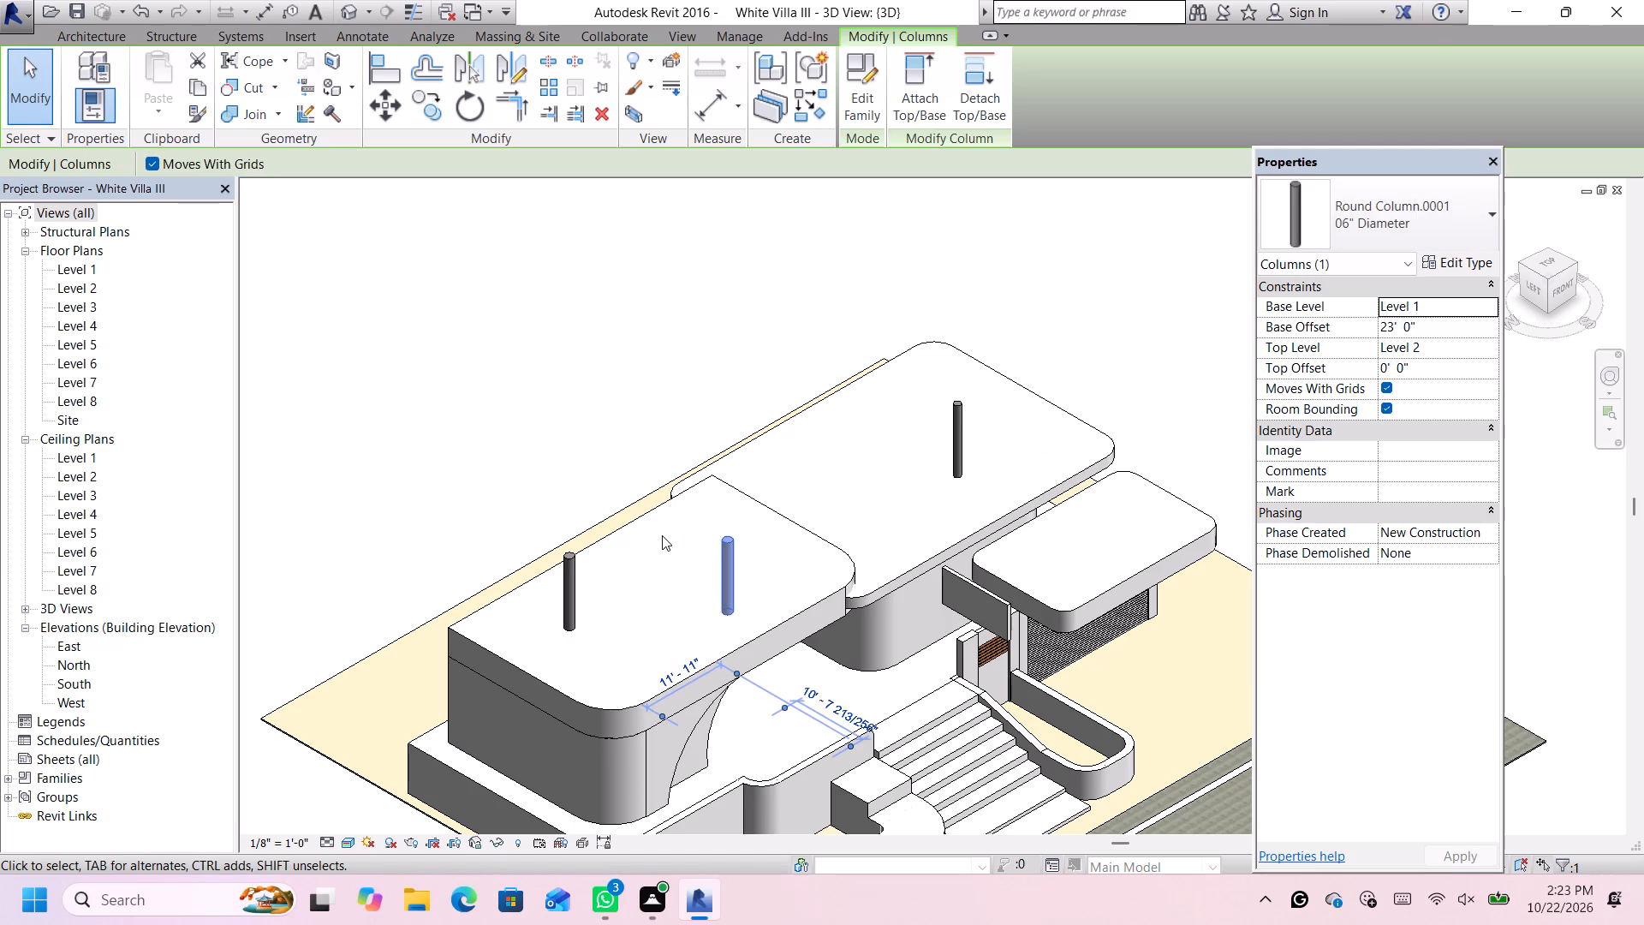
key("Down")
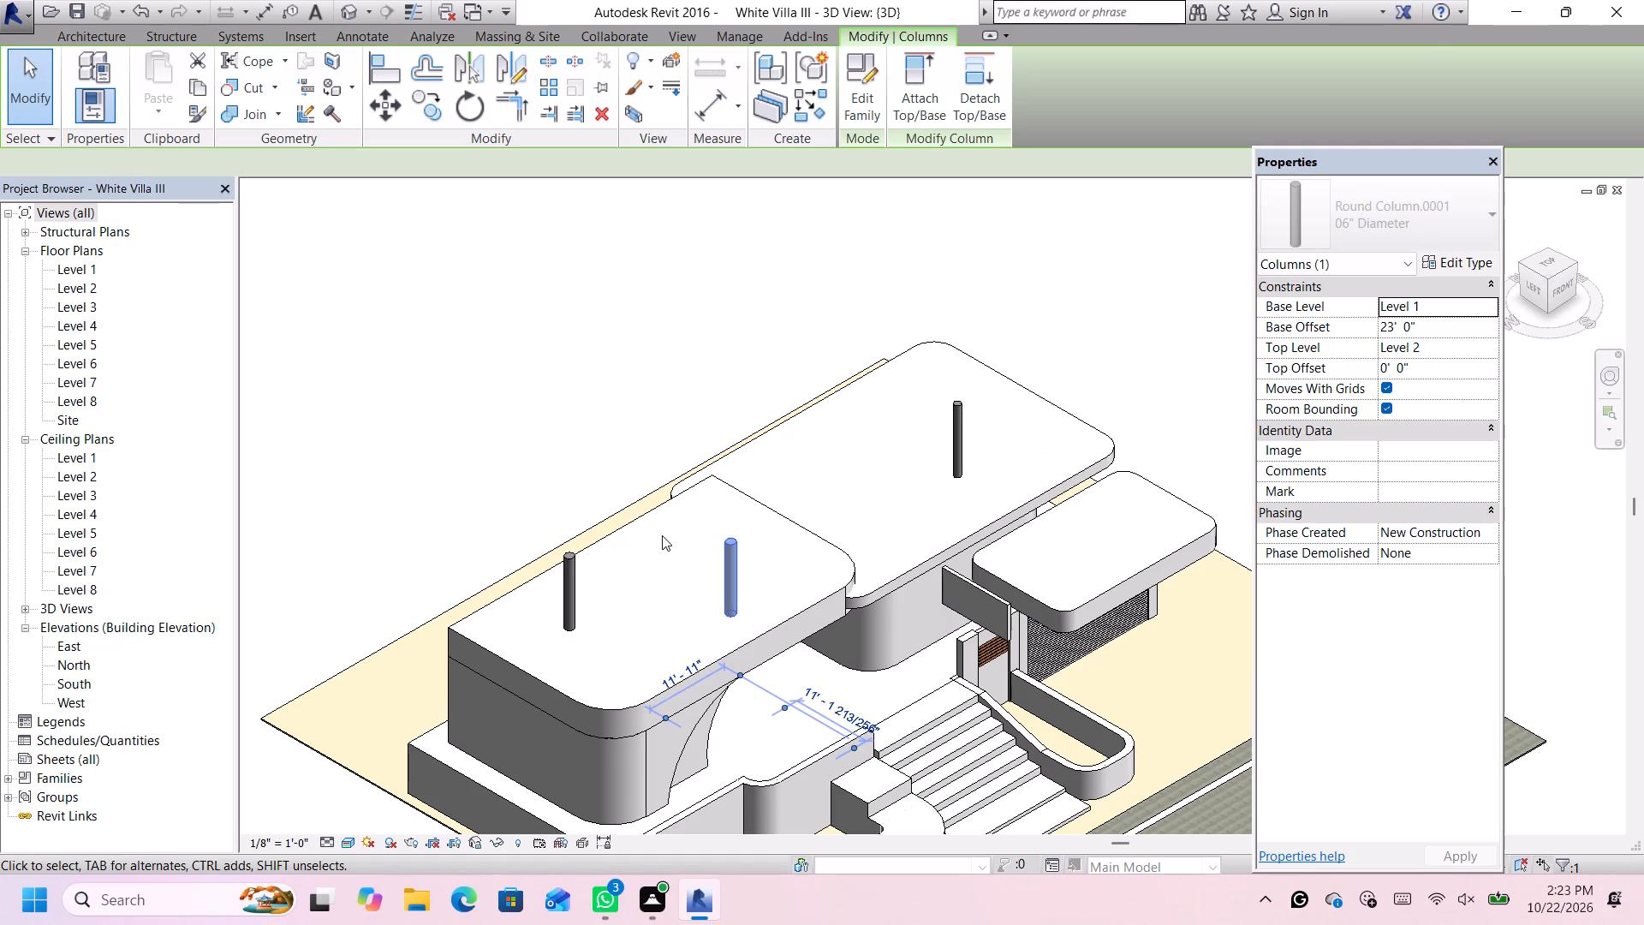
key("Up")
key("Up")
key("Down")
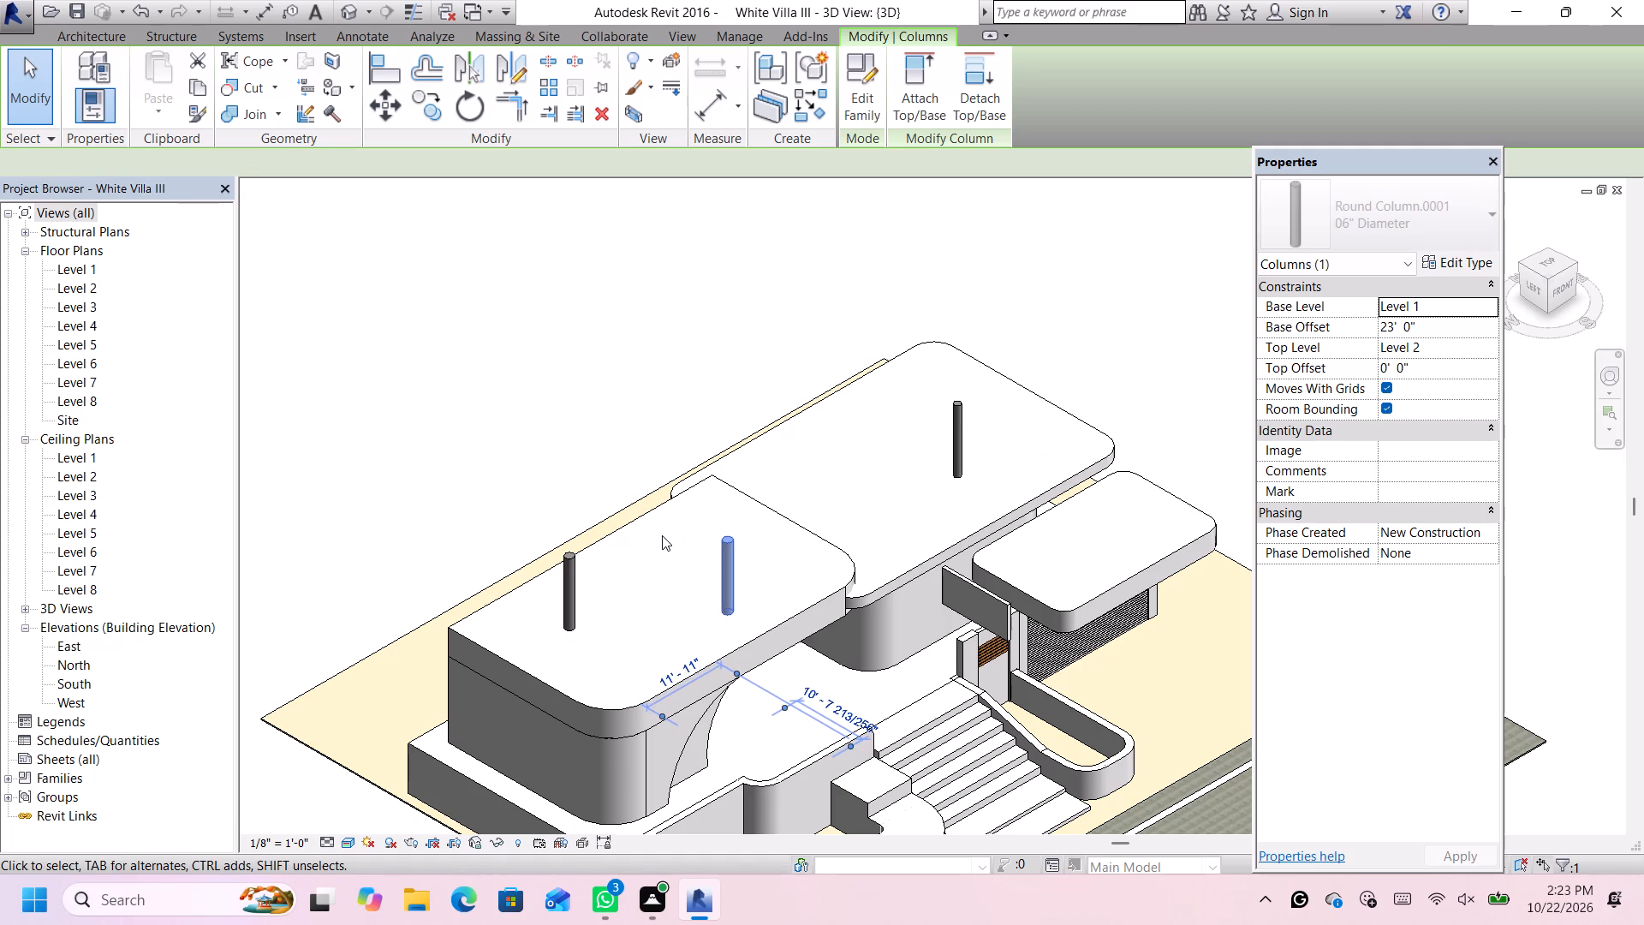
Nudge the same slab's outer column, farther from the main roof, about 10' toward the front.
left_click(572, 572)
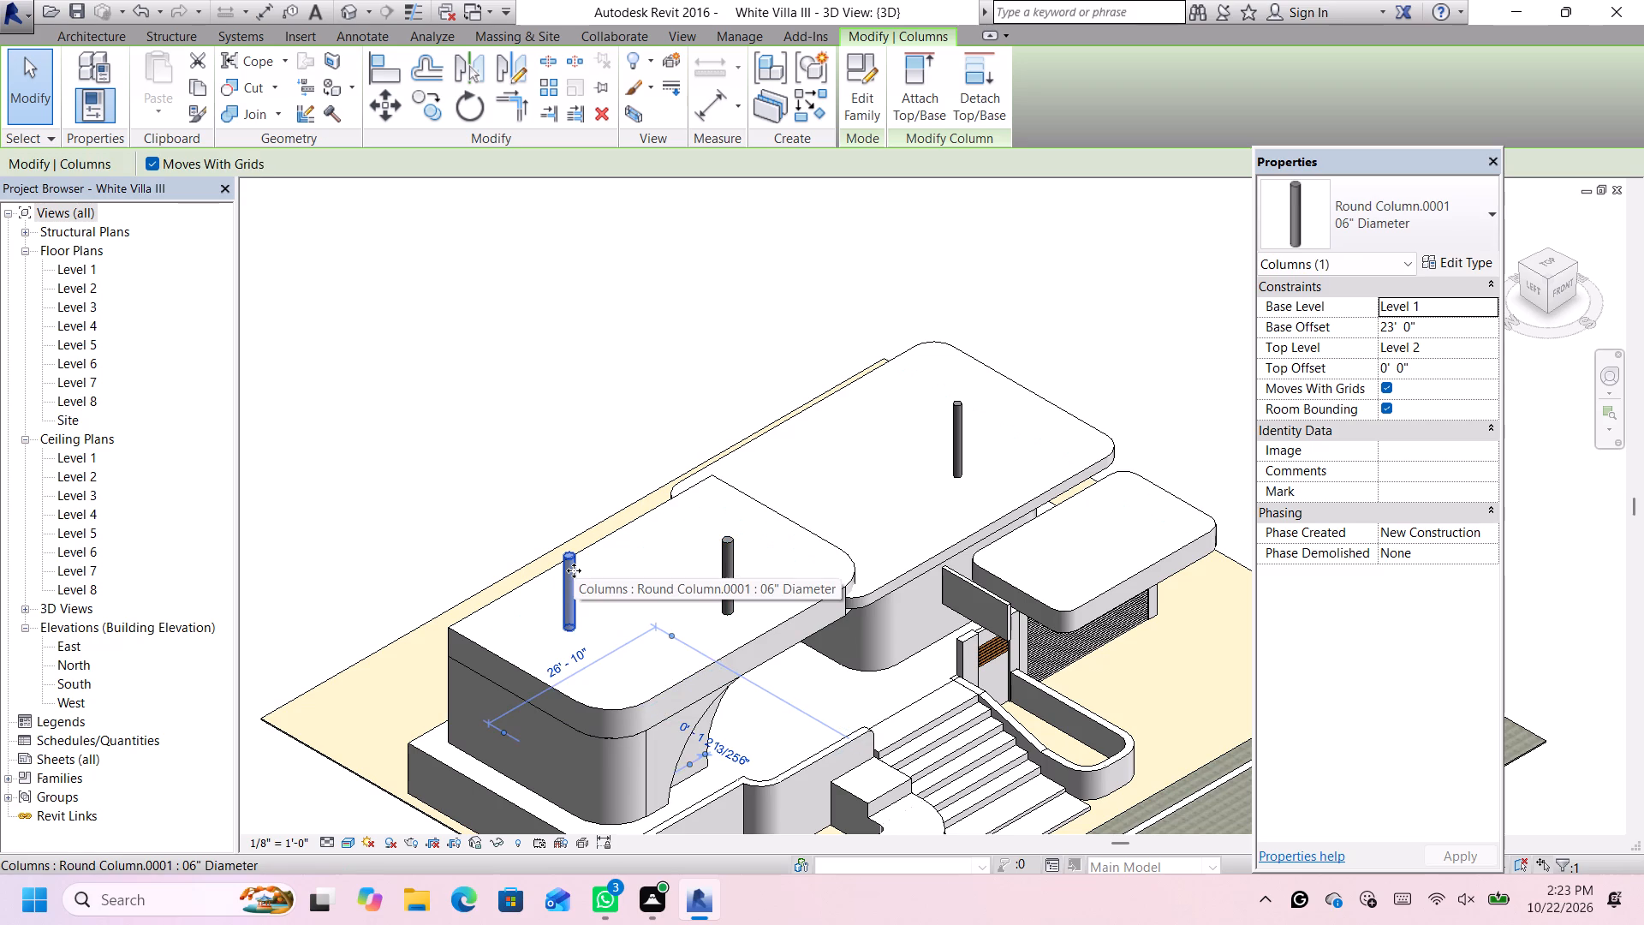
key("Down")
key("Down")
key("Down")
key("Down")
key("Down")
key("Down")
key("Down")
key("Down")
key("Down")
key("Down")
key("Down")
key("Down")
key("Down")
key("Down")
key("Down")
key("Down")
key("Down")
key("Down")
key("Down")
key("Down")
key("Down")
key("Down")
key("Down")
key("Down")
key("Down")
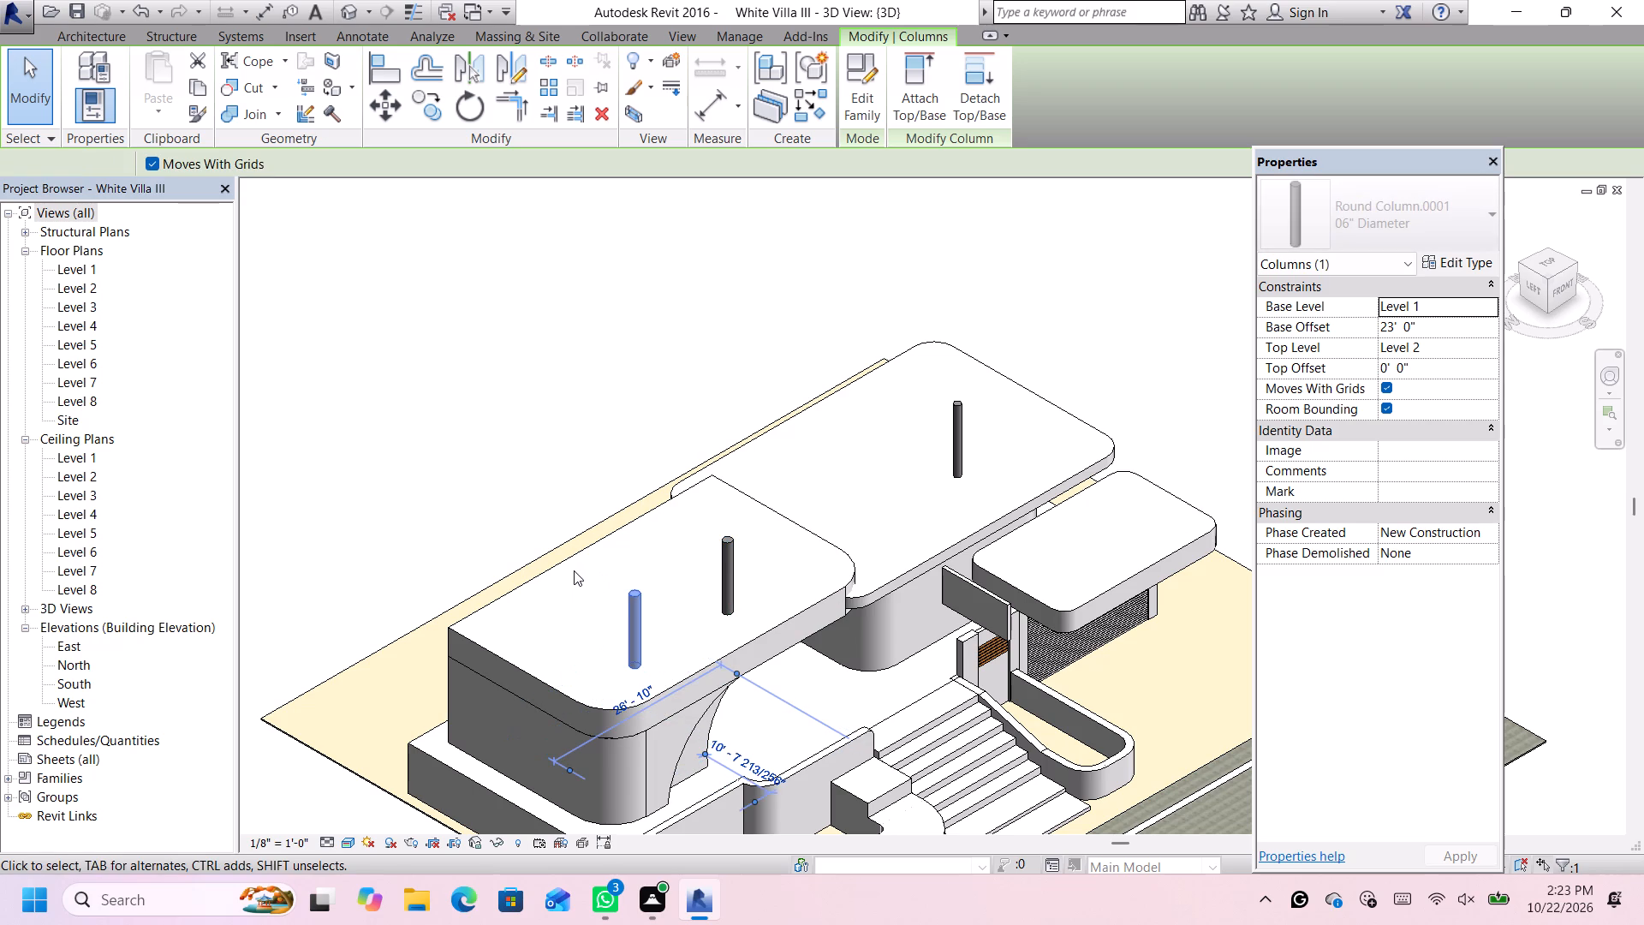
key("Up")
key("Down")
key("Up")
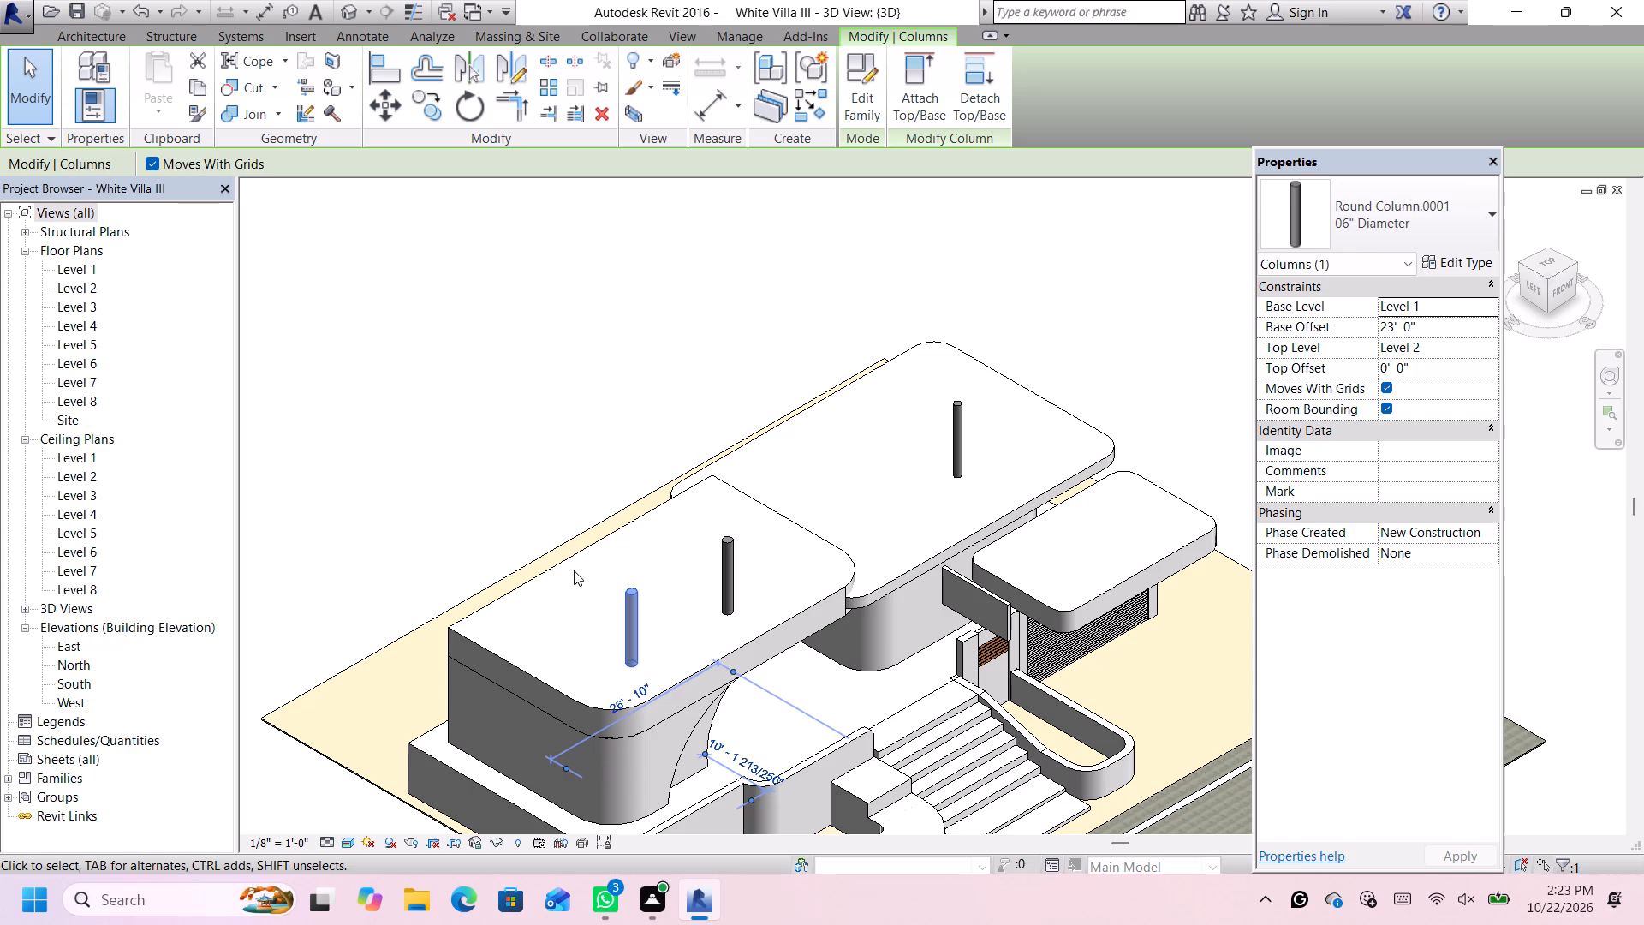
In a top view, draw a straight Generic - 12" white wall about 20' 8" long inside the front edge of the two-column roof slab.
scroll(629, 660, "up", 1)
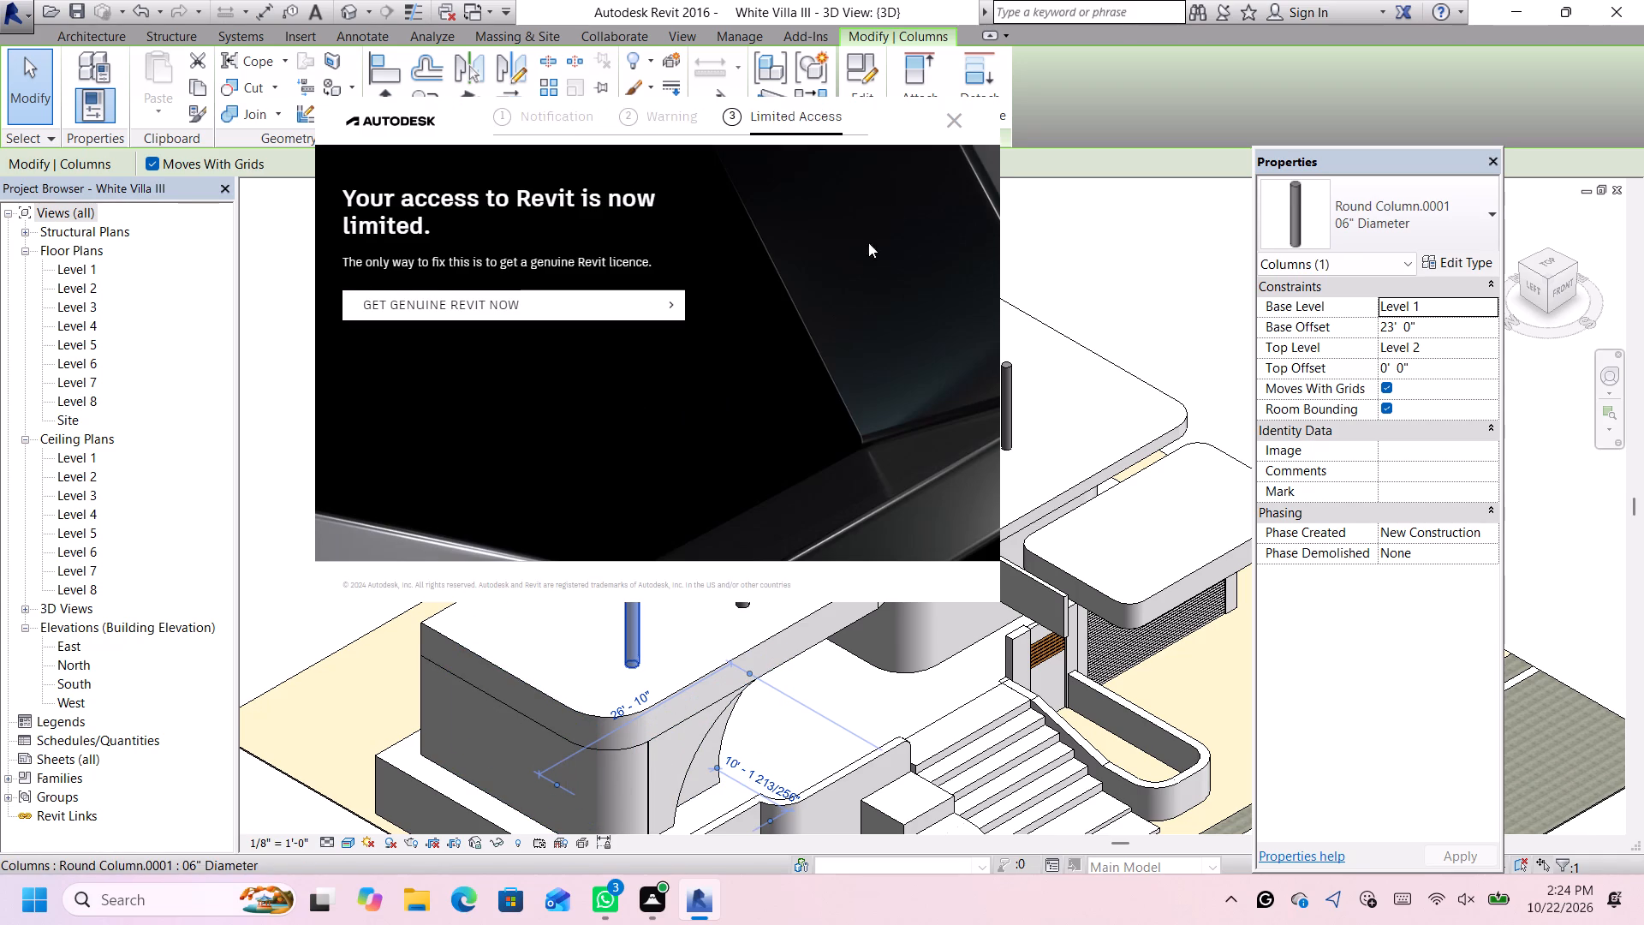
left_click(962, 120)
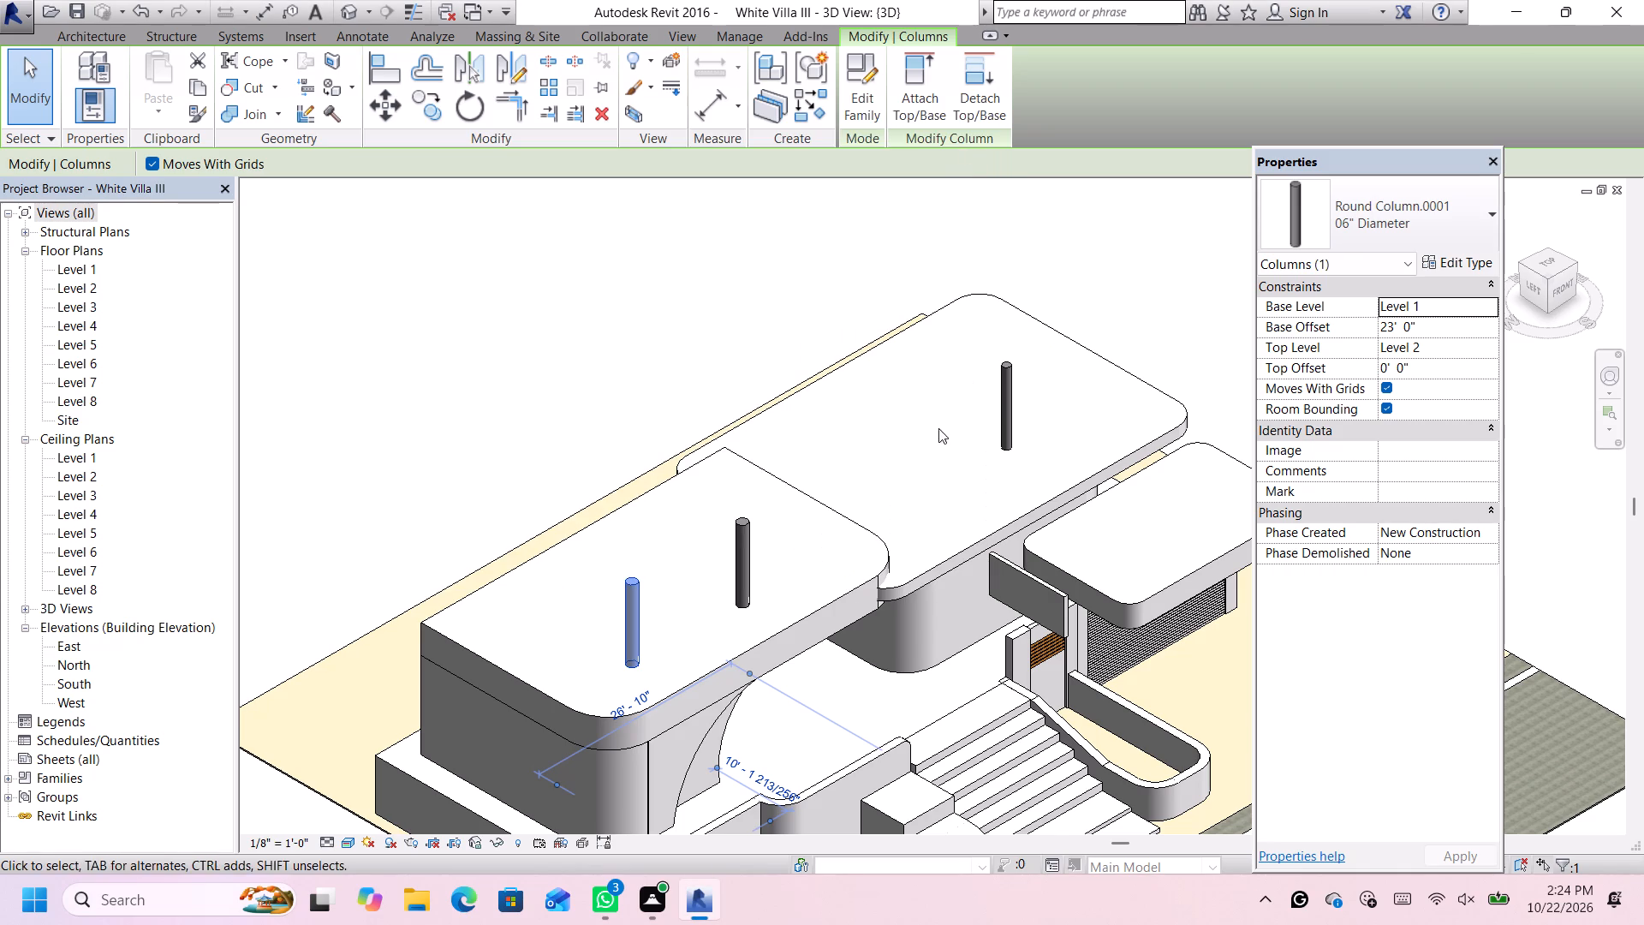
left_click(1547, 263)
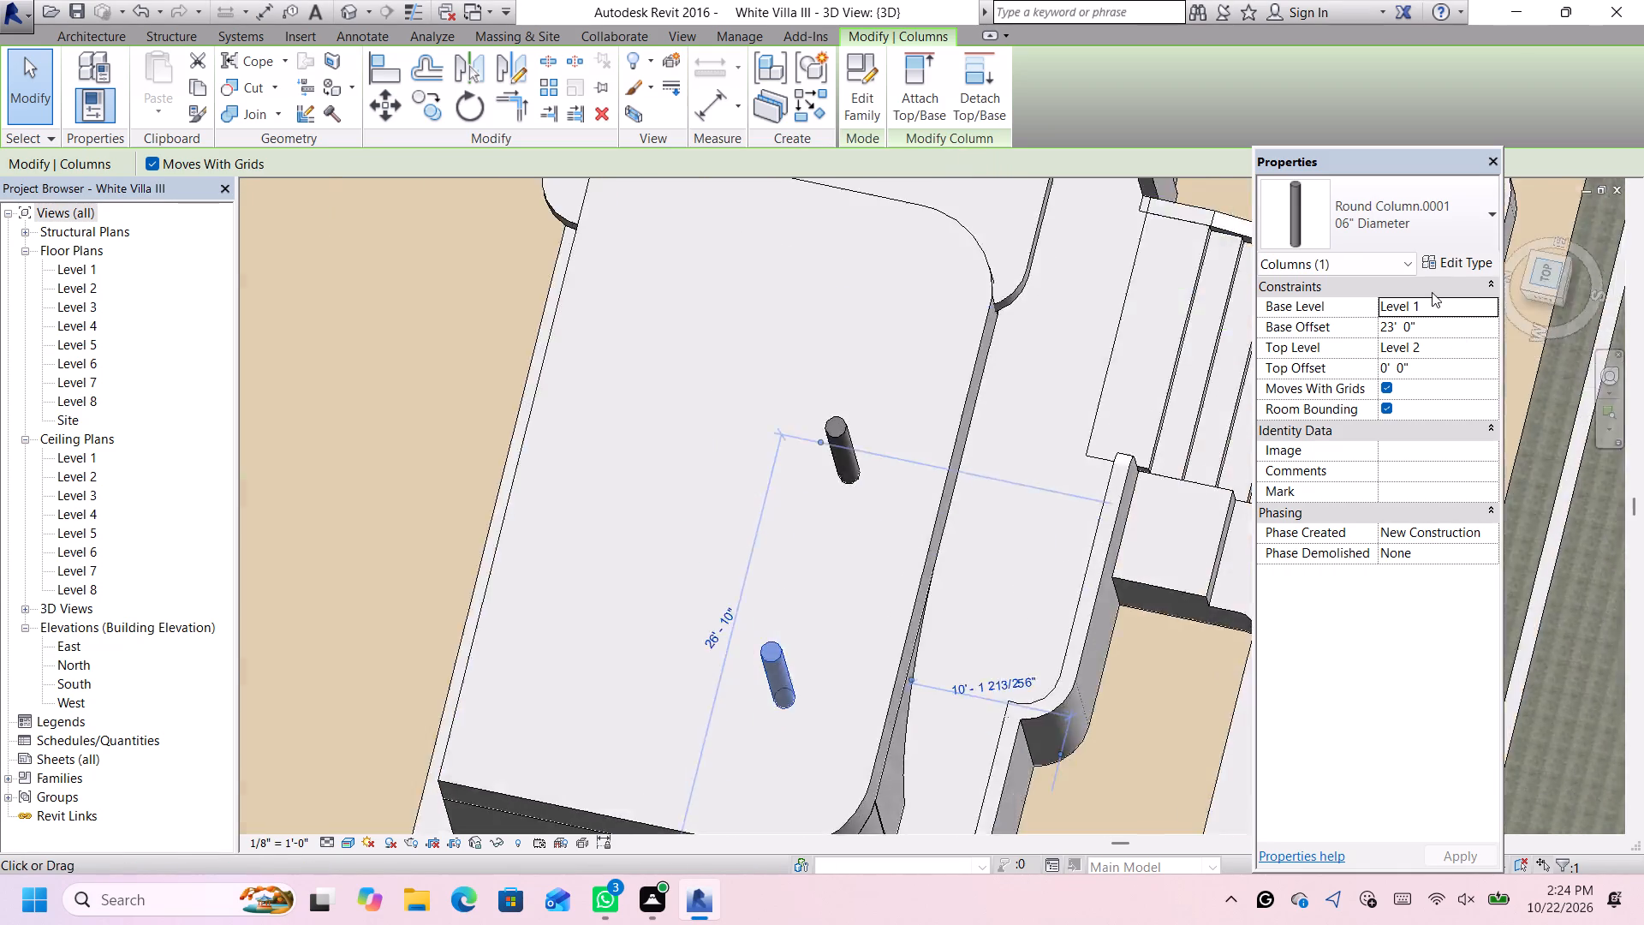
scroll(927, 379, "down", 14)
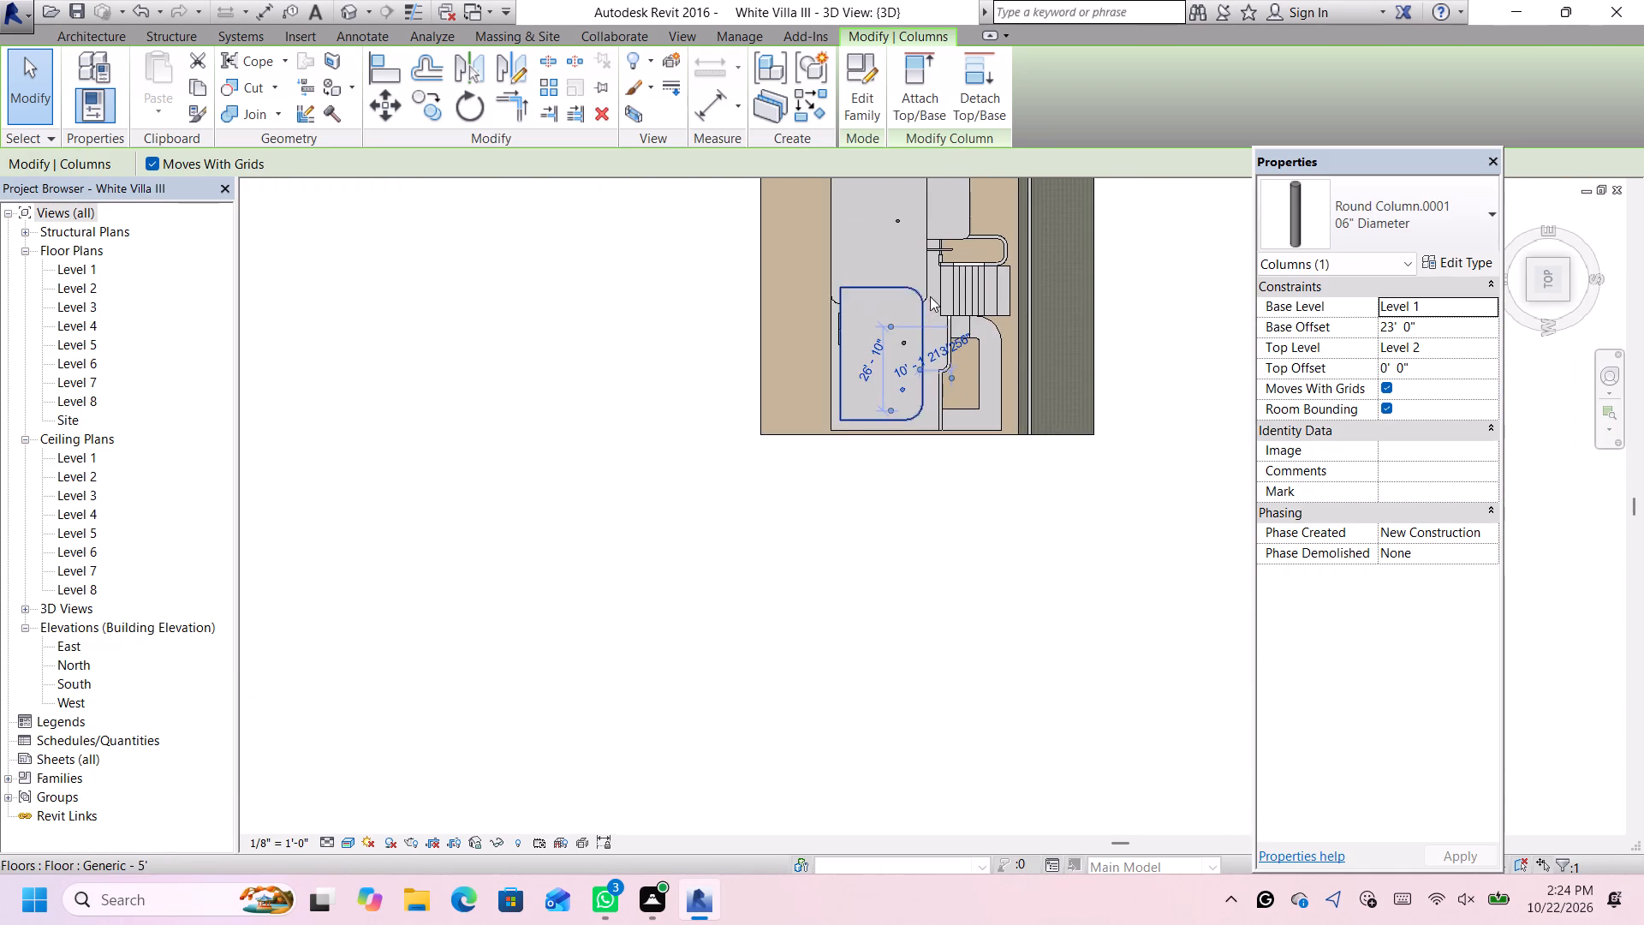
scroll(930, 296, "down", 5)
scroll(898, 216, "up", 7)
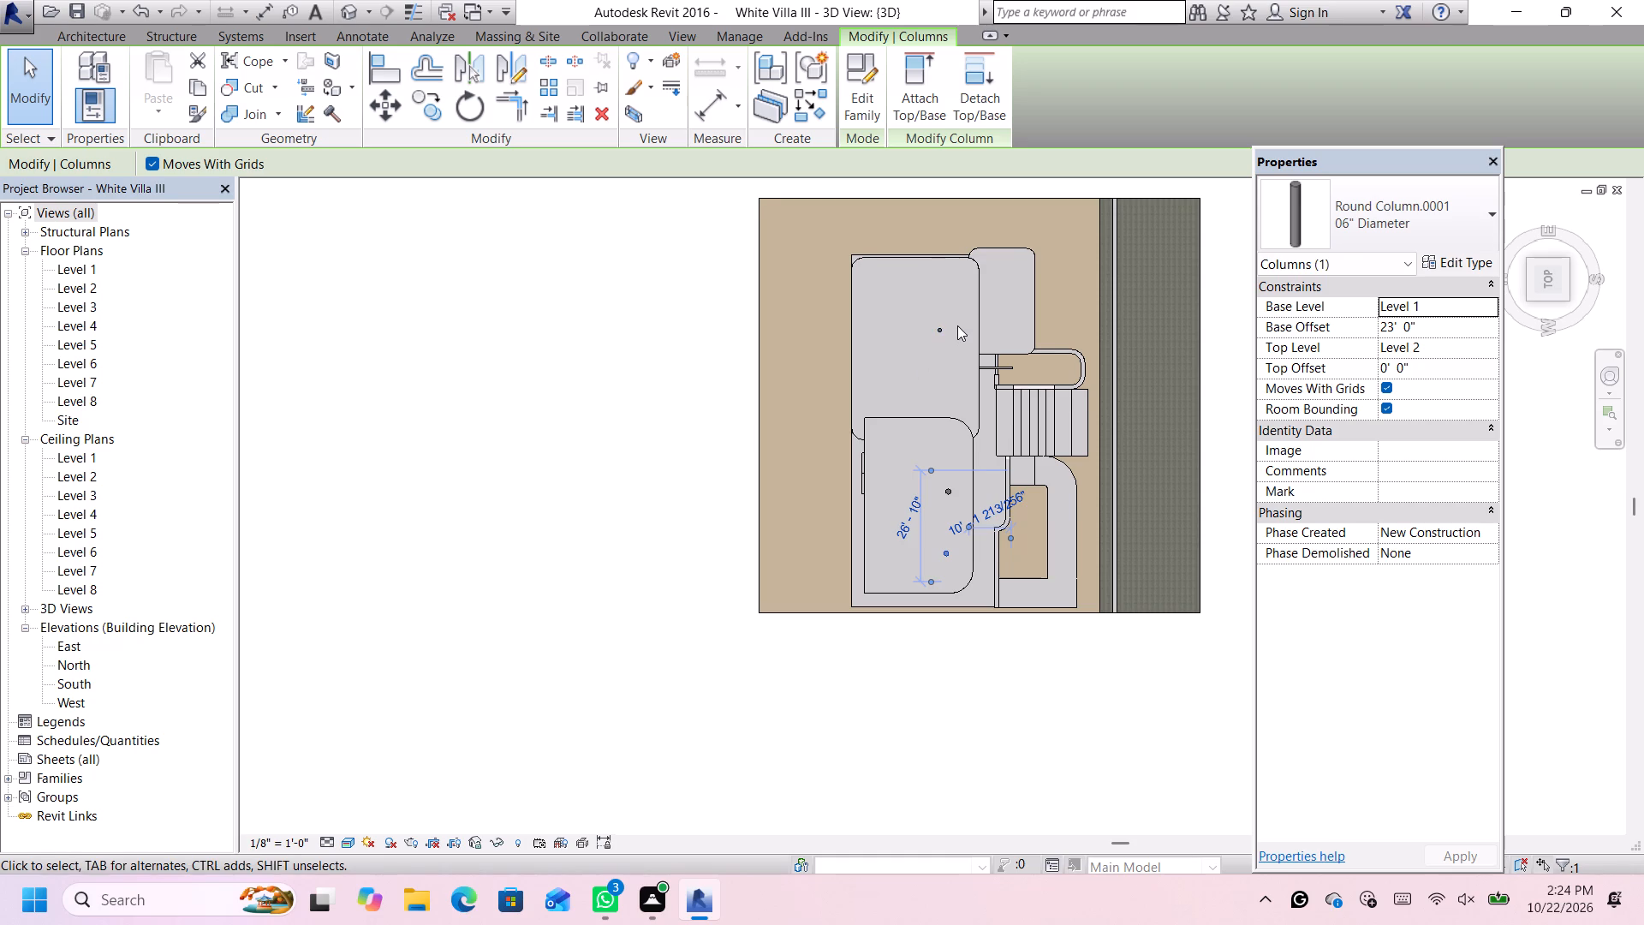
scroll(956, 326, "up", 1)
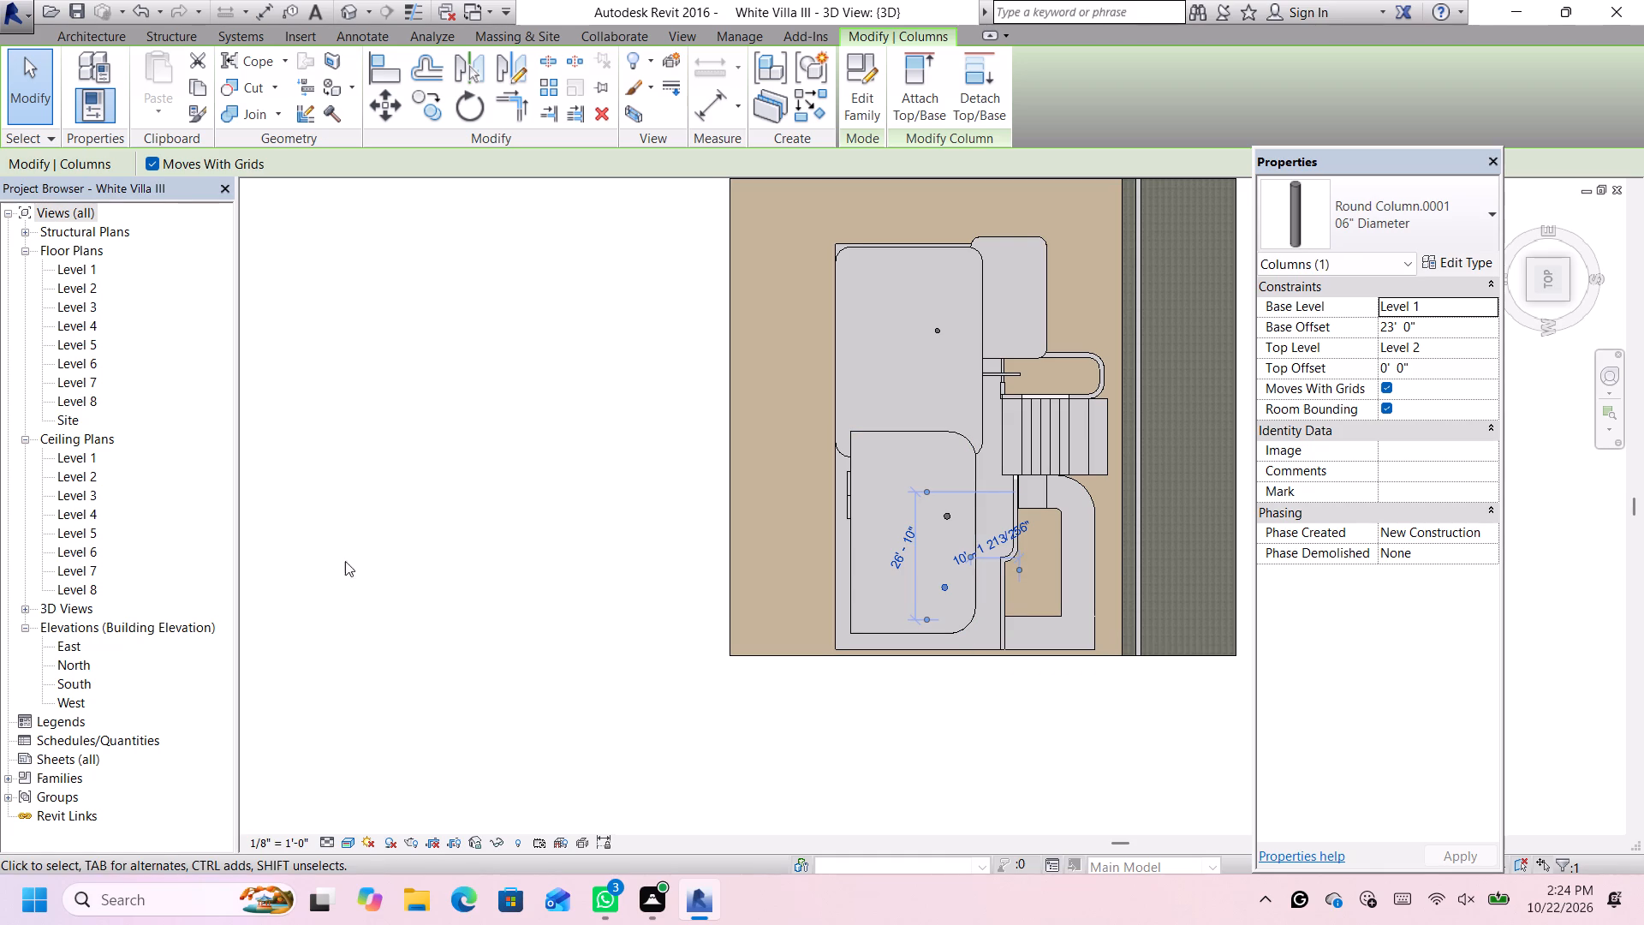
left_click(80, 36)
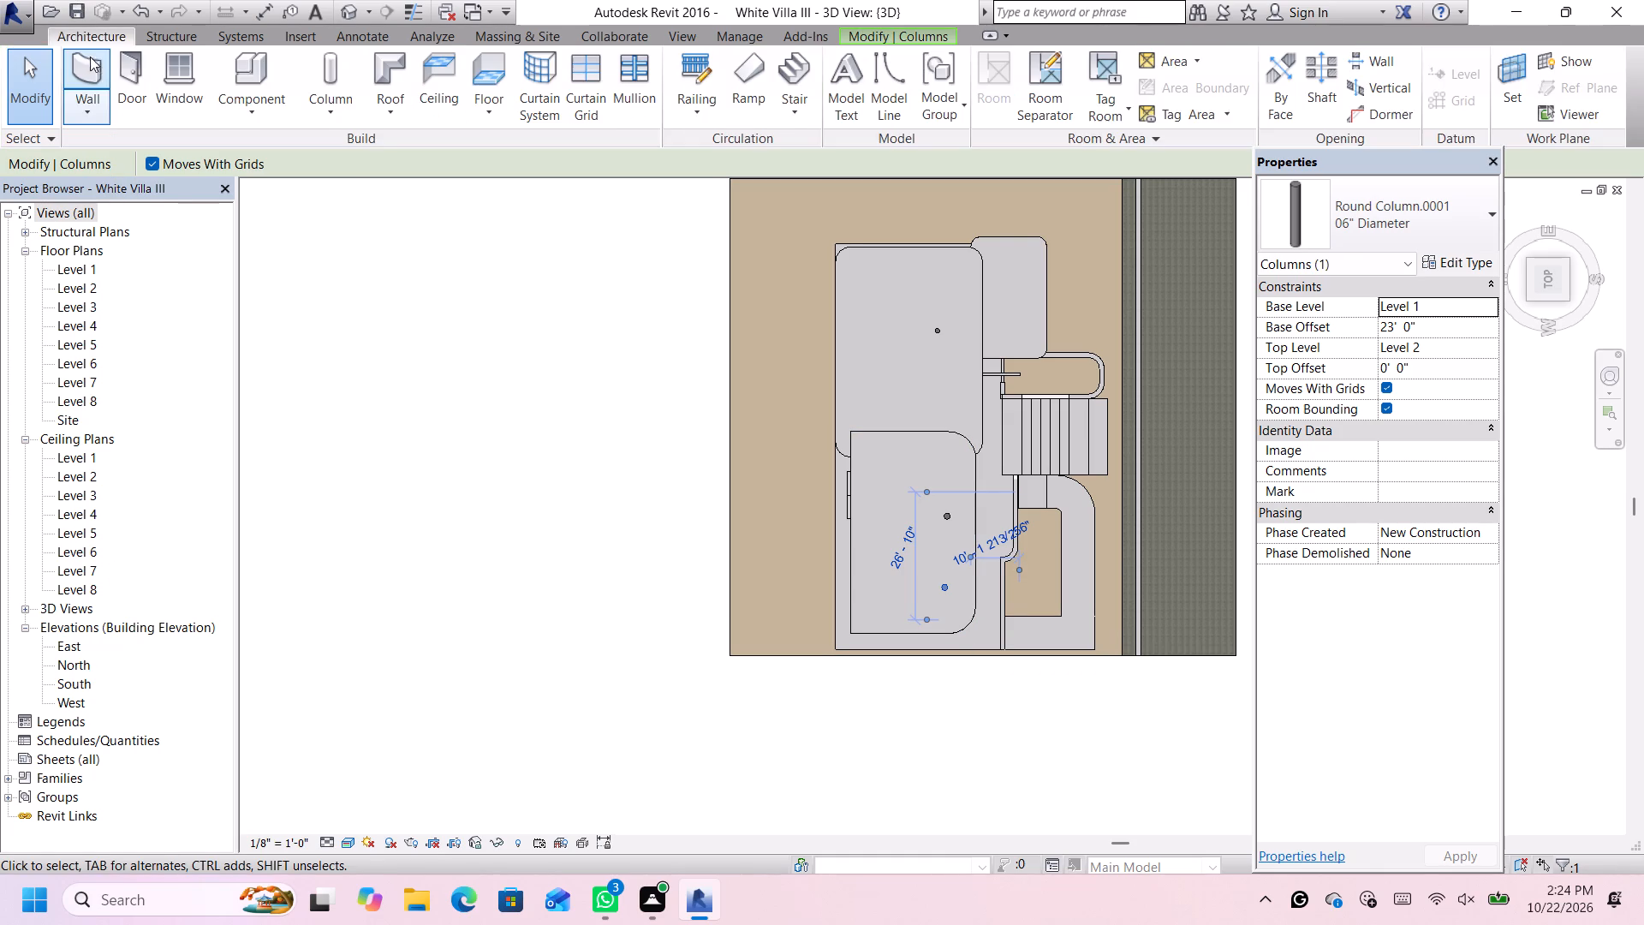
left_click(92, 63)
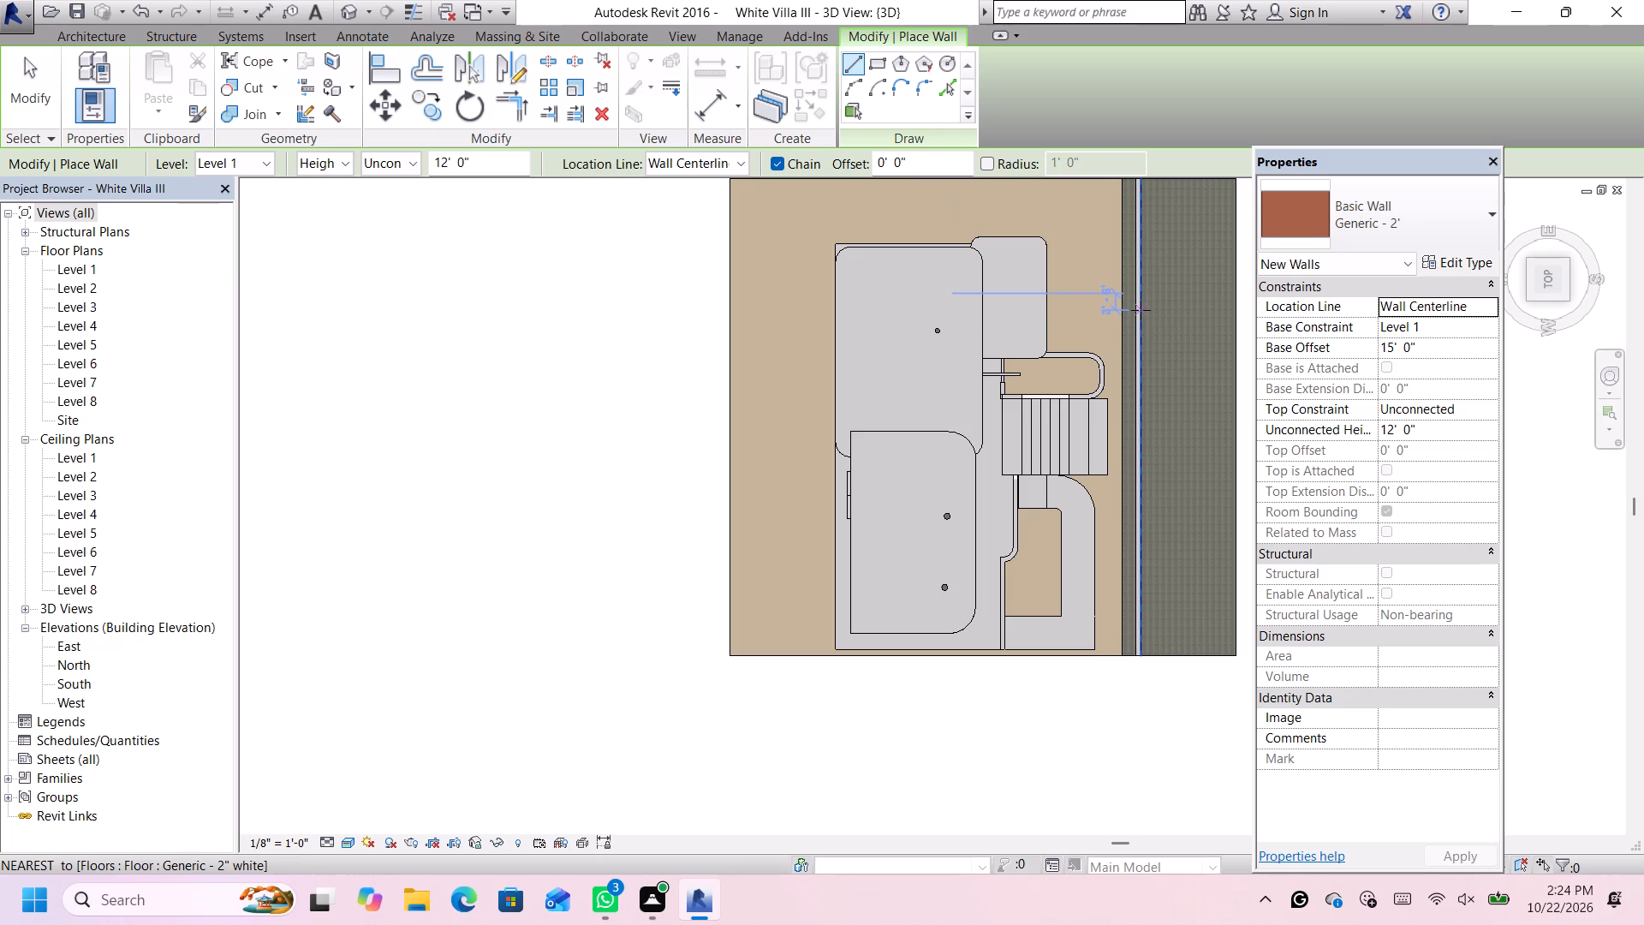
scroll(1159, 349, "up", 2)
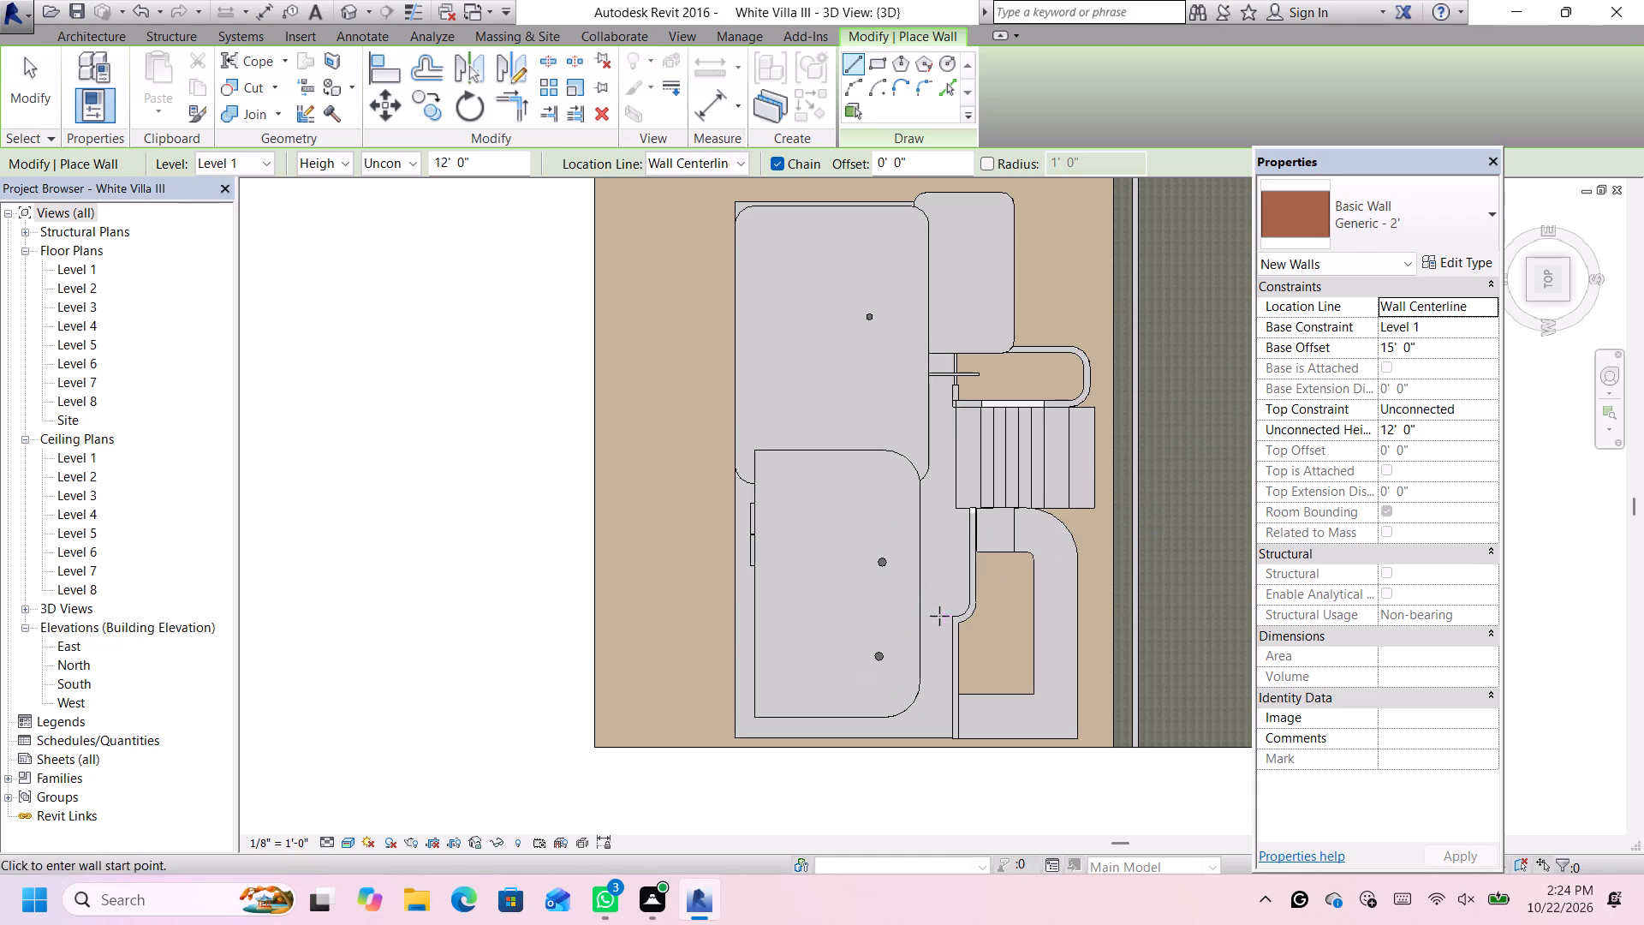
left_click(1388, 230)
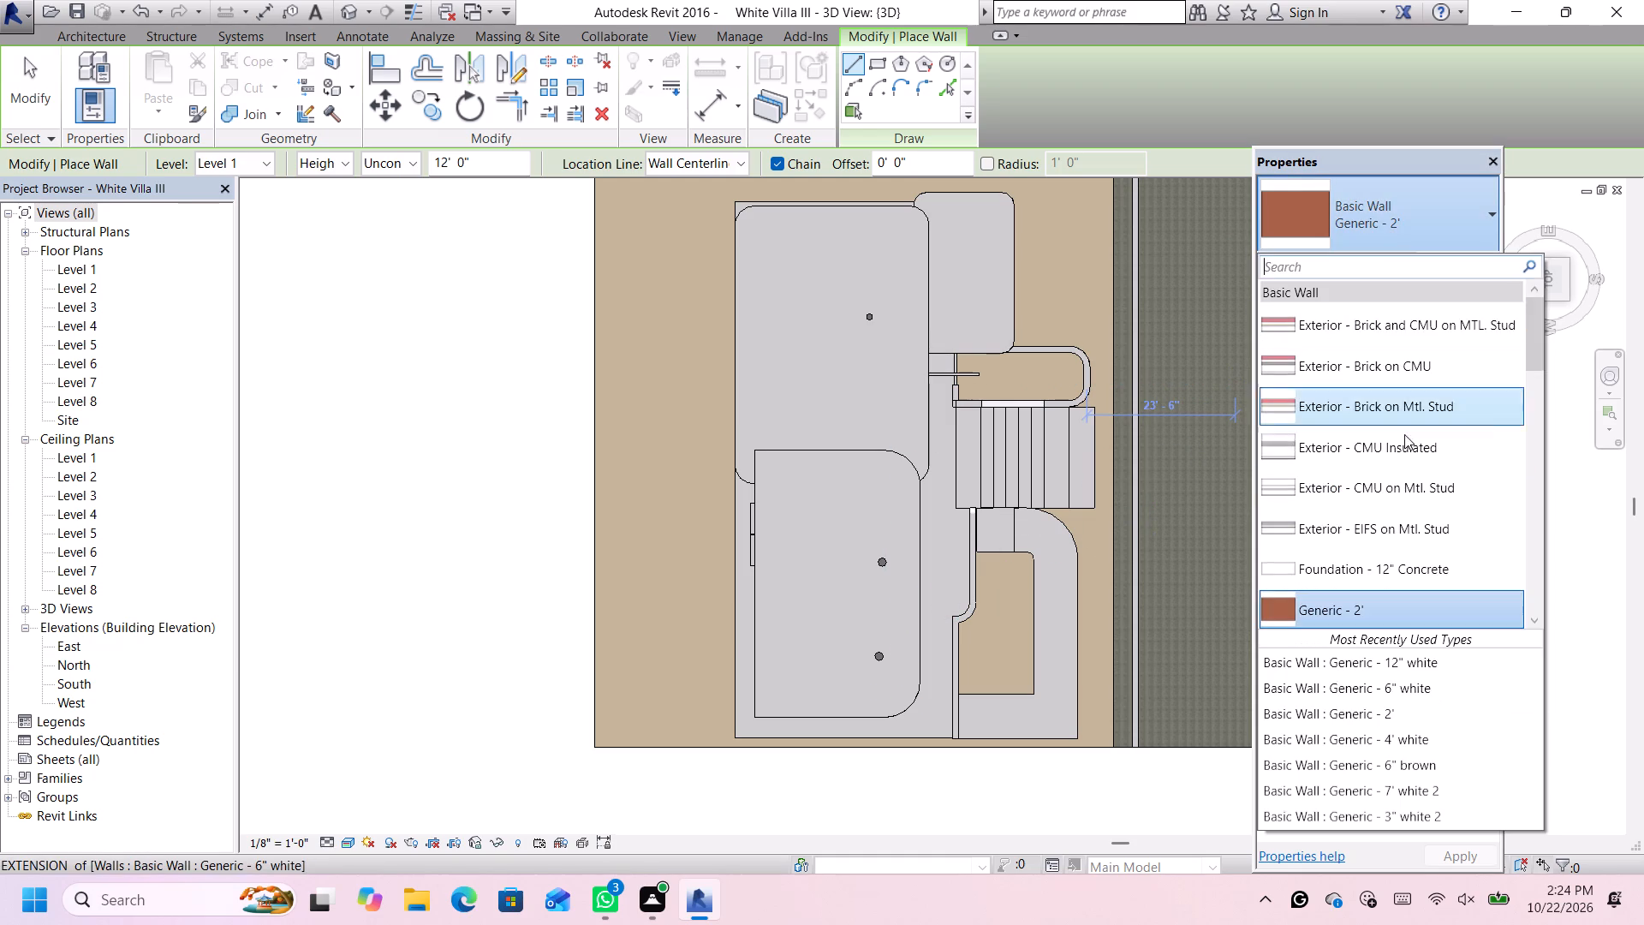
scroll(1389, 499, "down", 7)
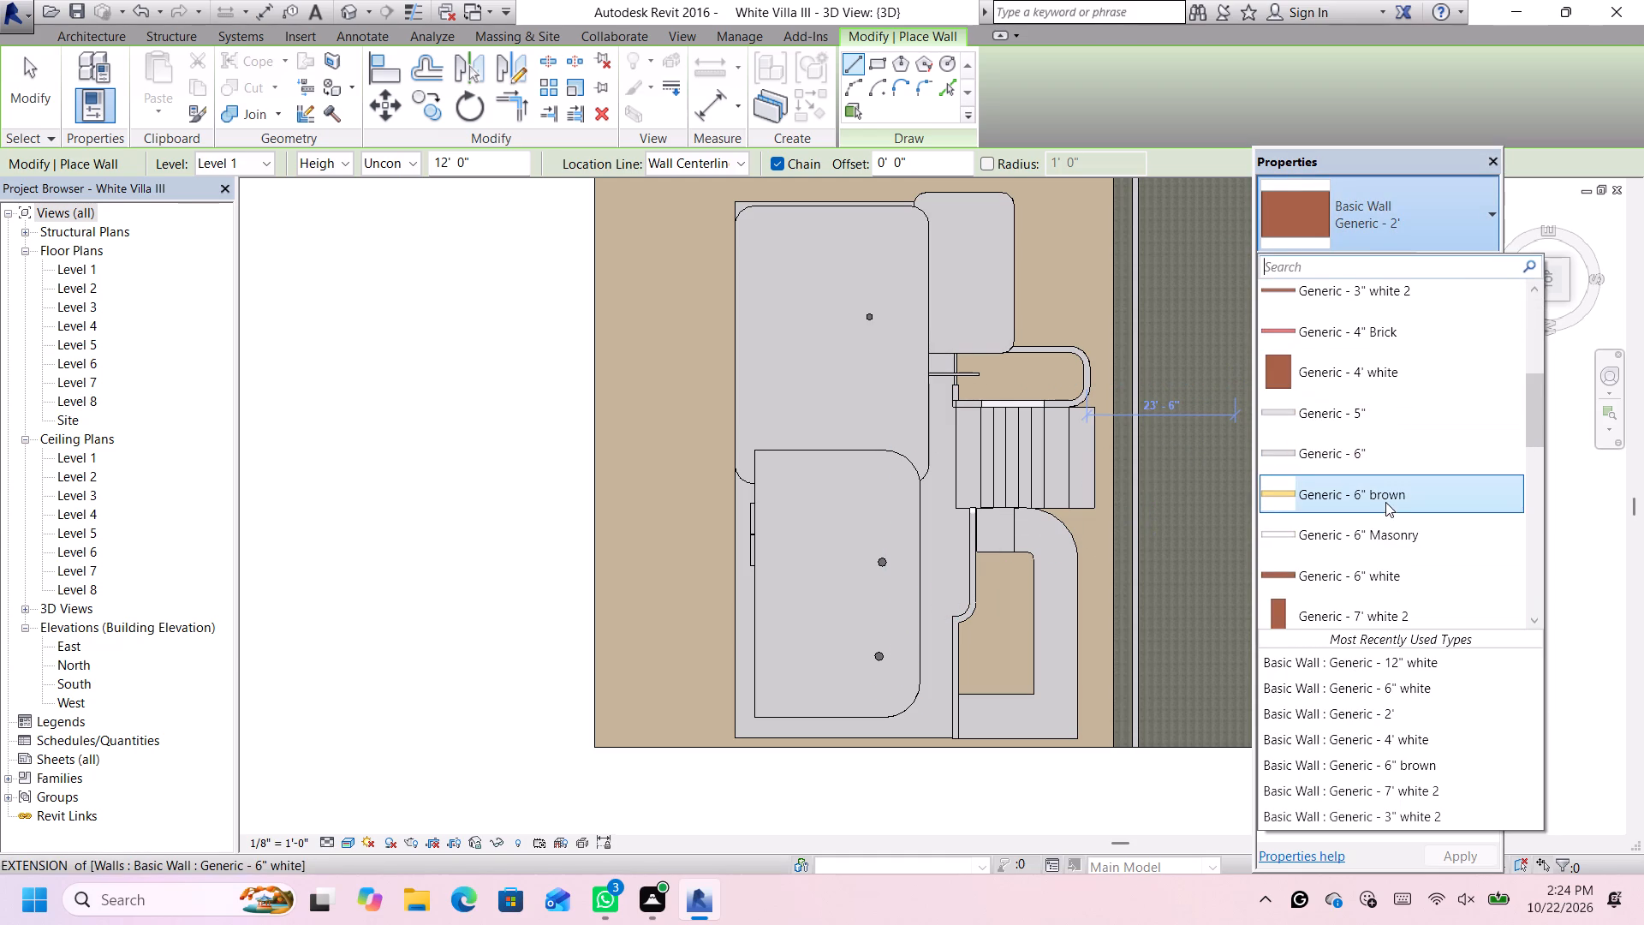
scroll(1385, 519, "down", 7)
left_click(1388, 503)
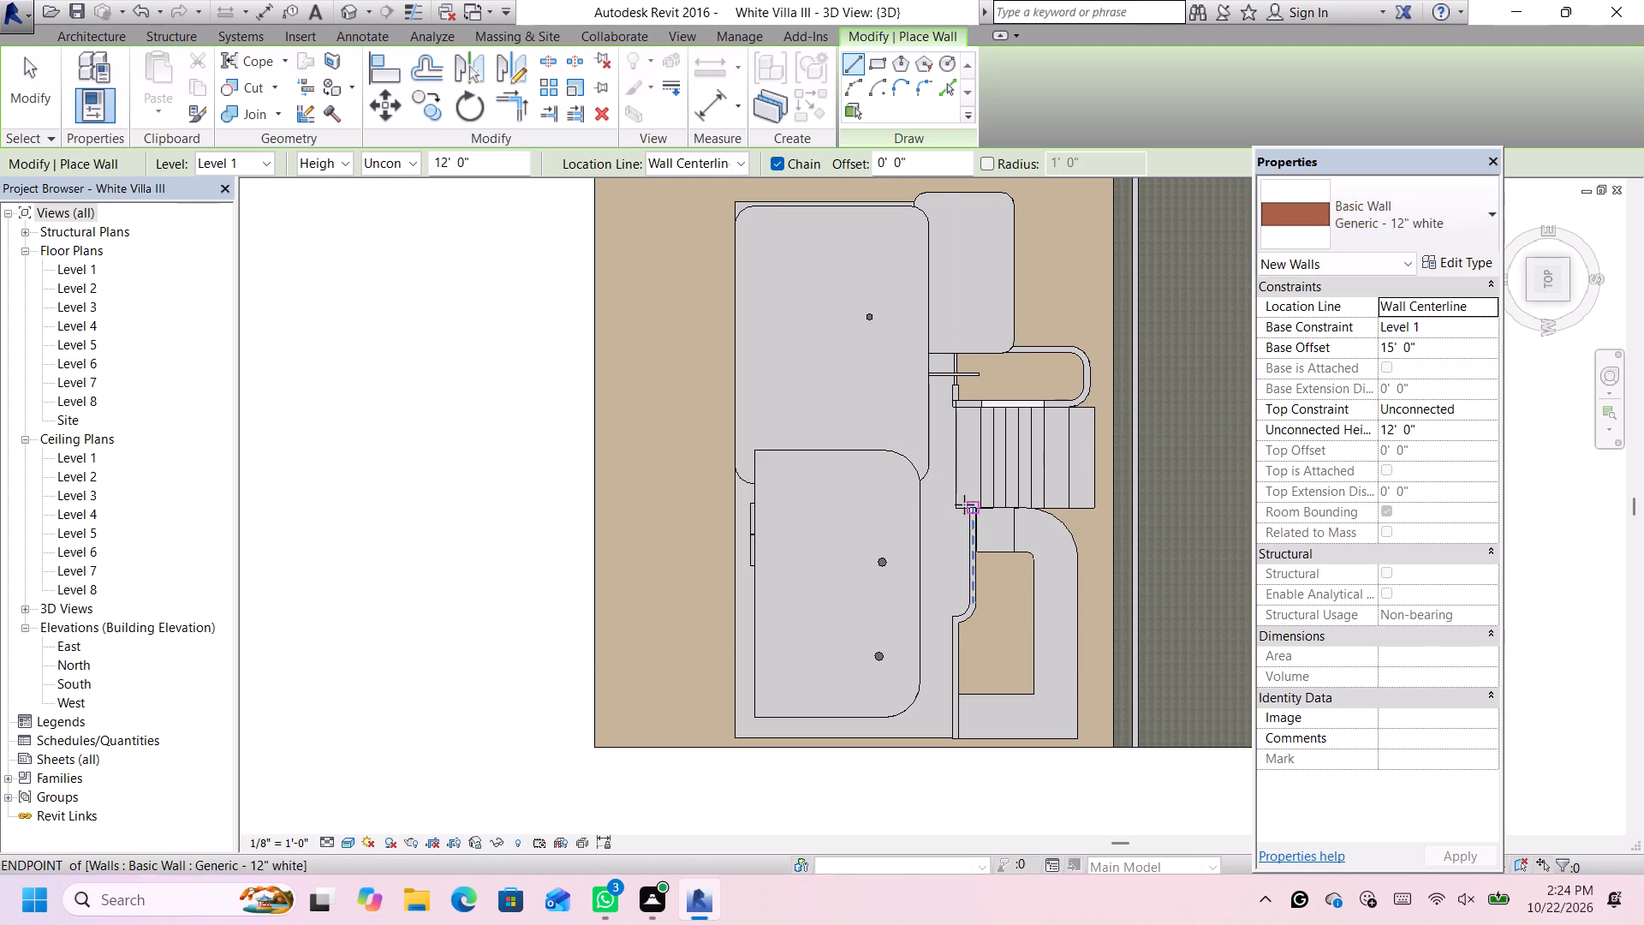
scroll(918, 556, "up", 2)
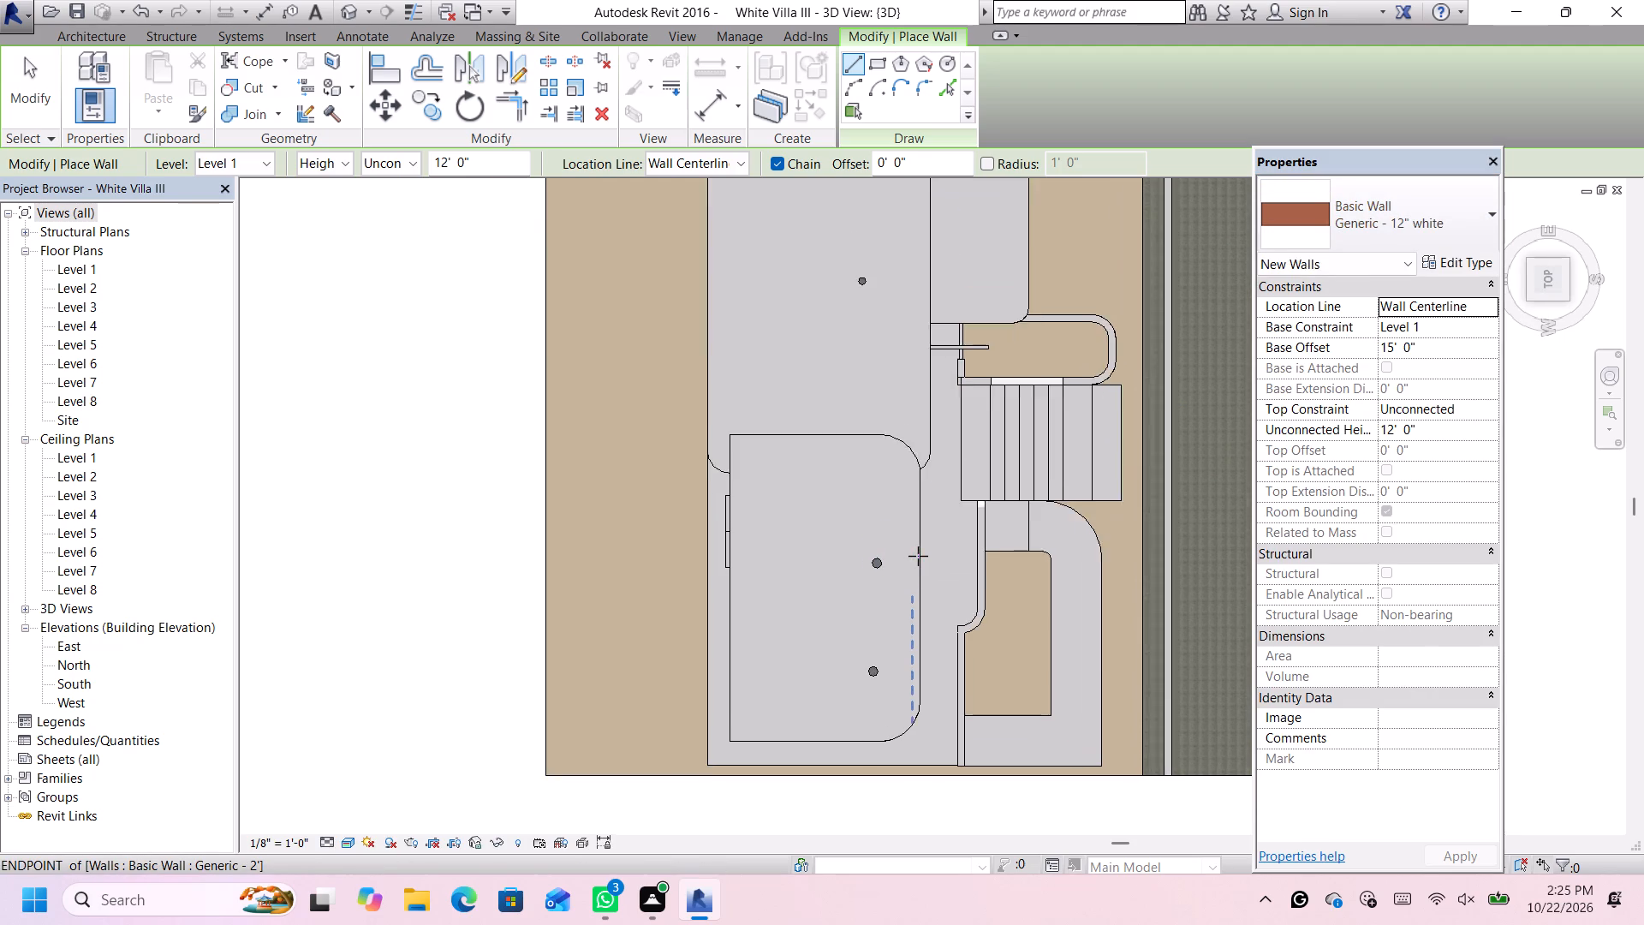
scroll(918, 556, "up", 1)
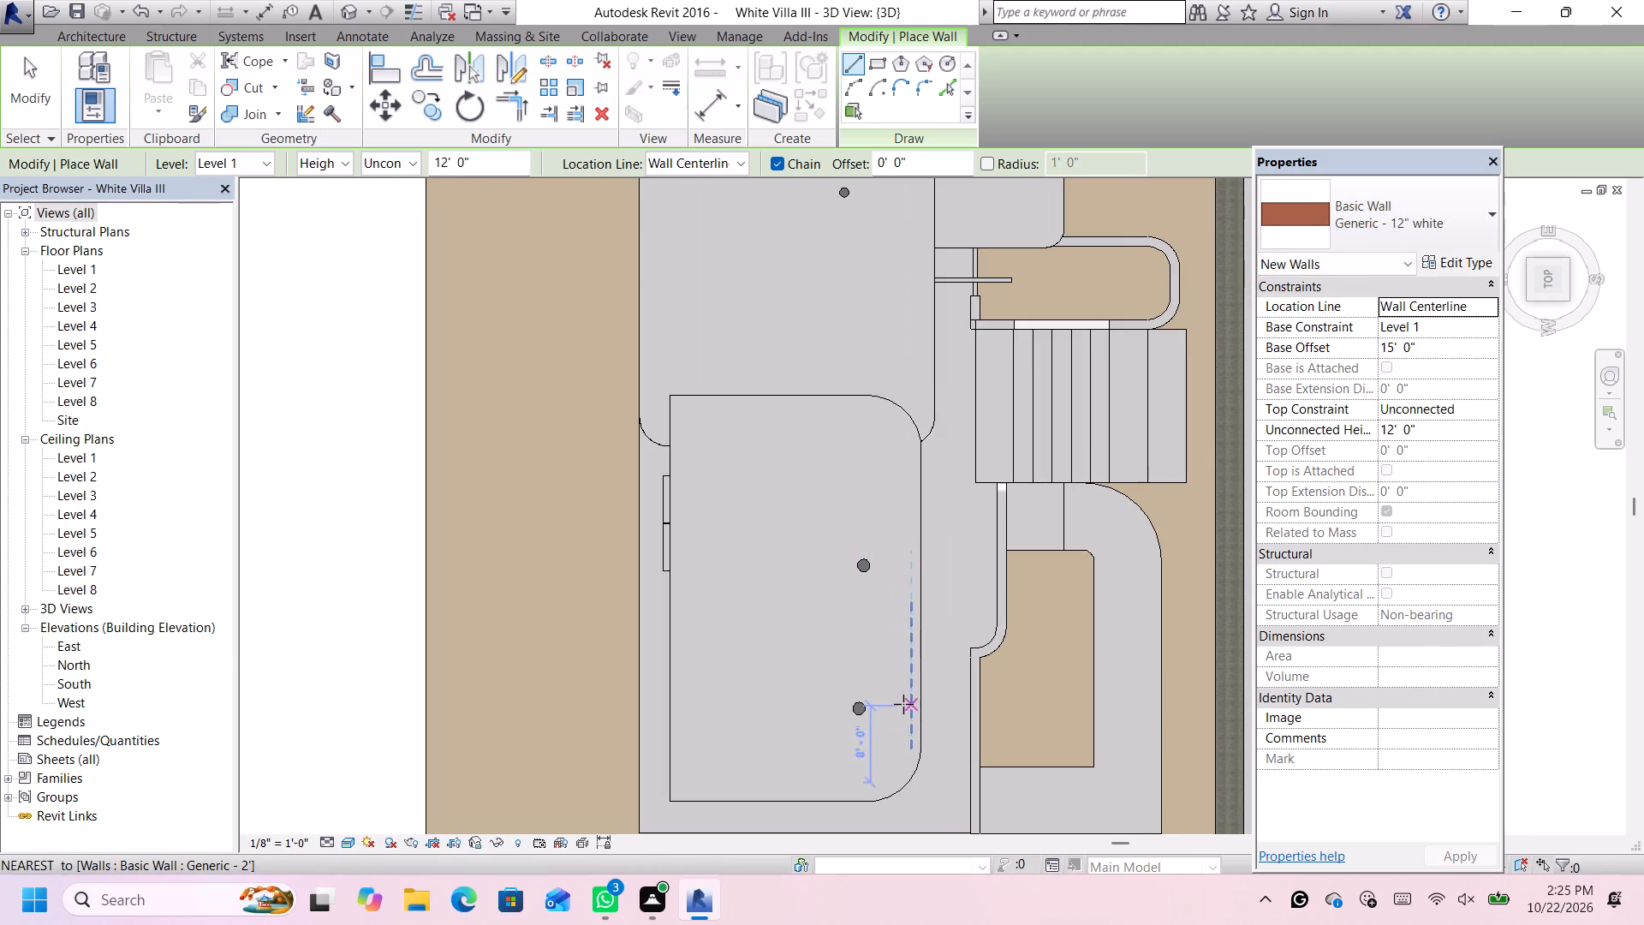
left_click(920, 744)
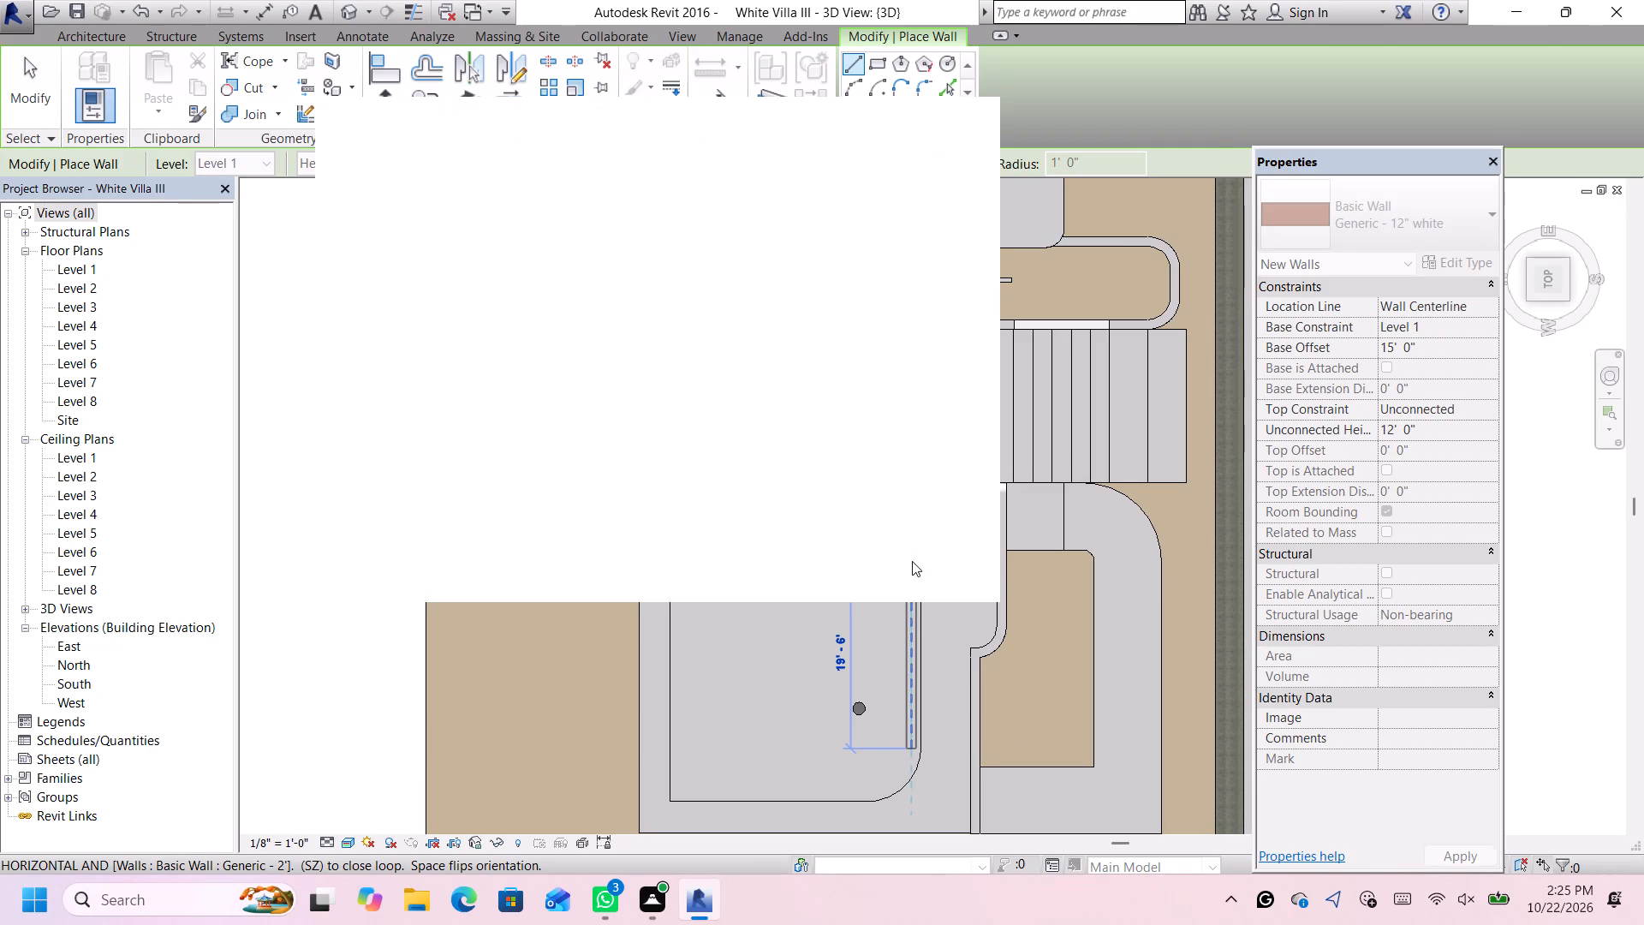
left_click(955, 119)
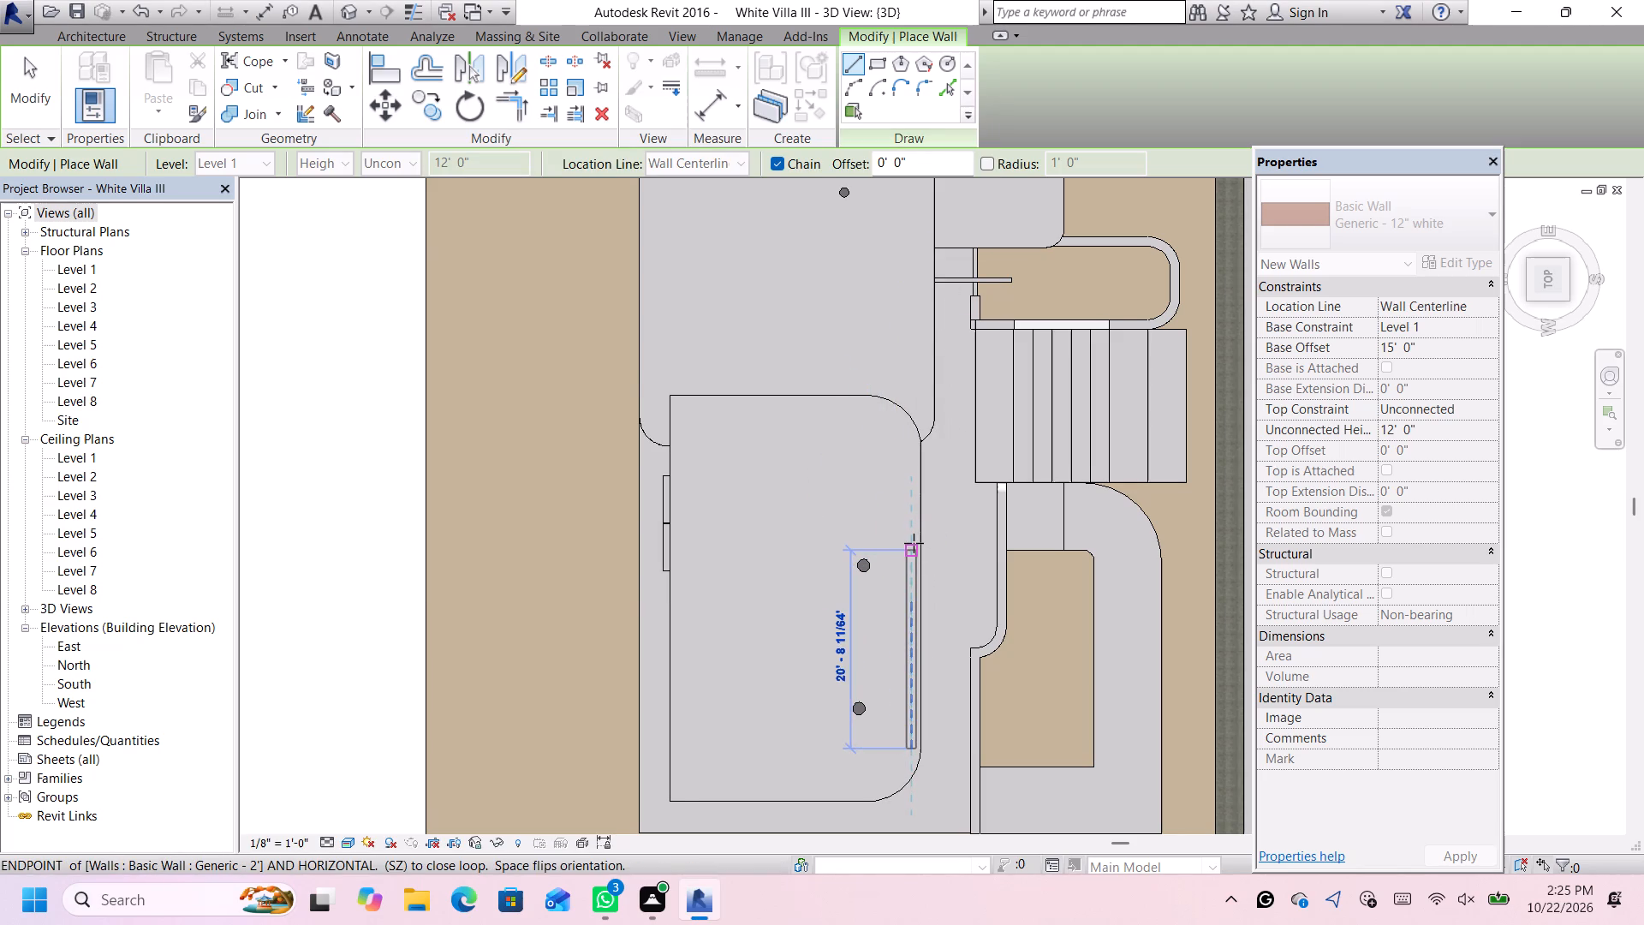
scroll(914, 543, "up", 1)
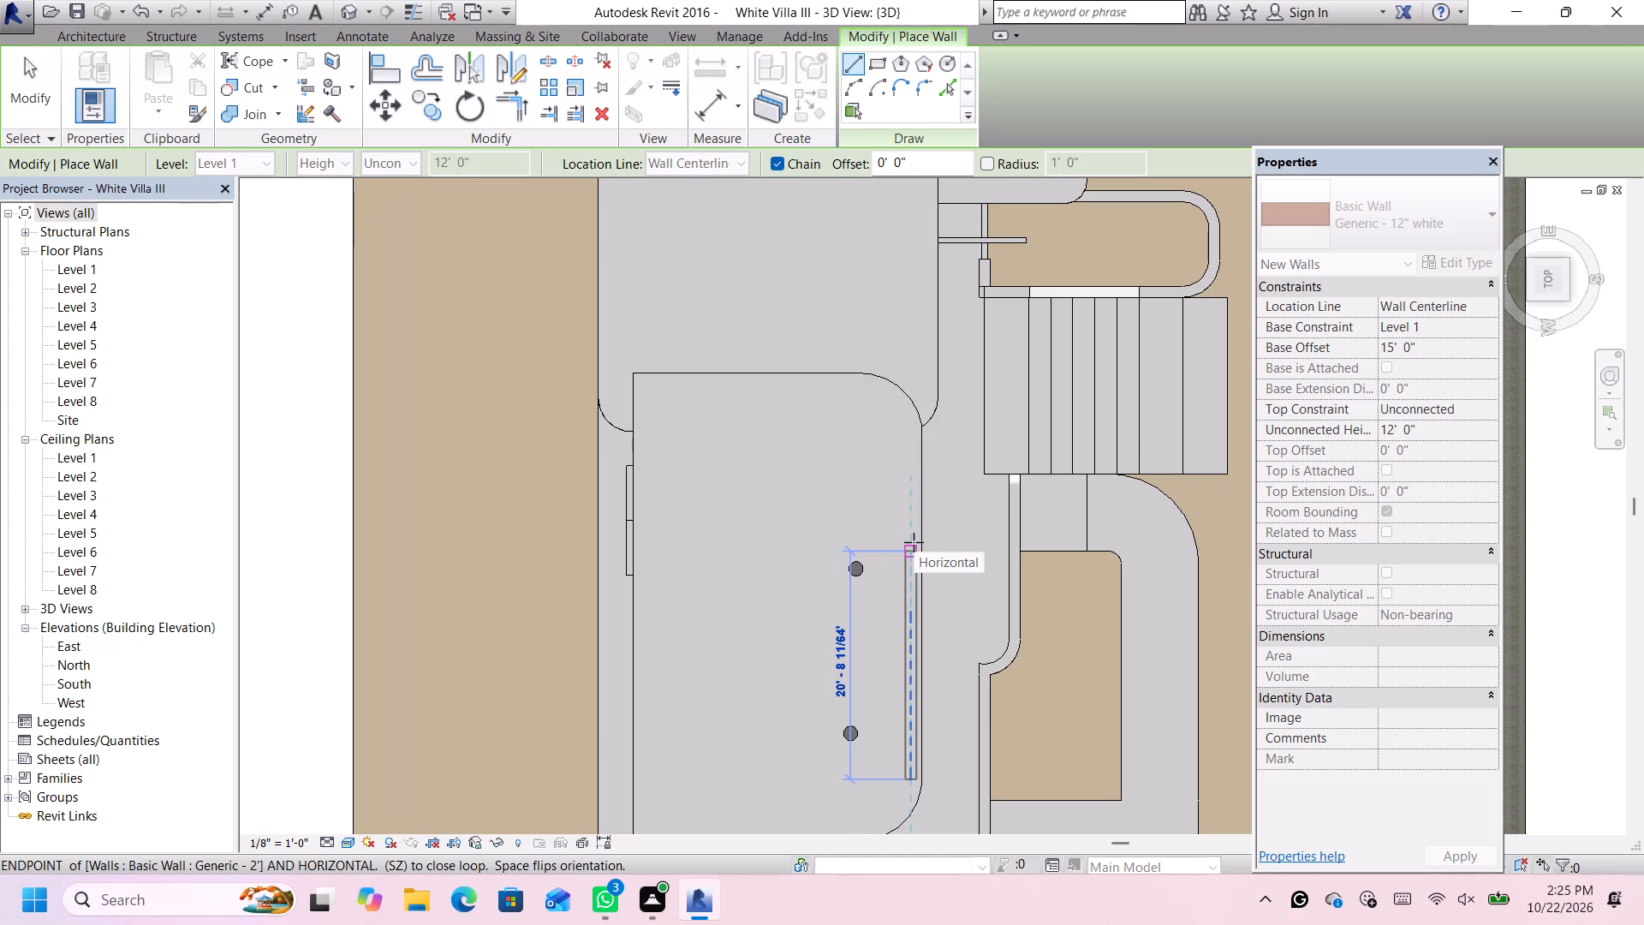
left_click(914, 542)
scroll(914, 542, "down", 5)
scroll(914, 561, "up", 4)
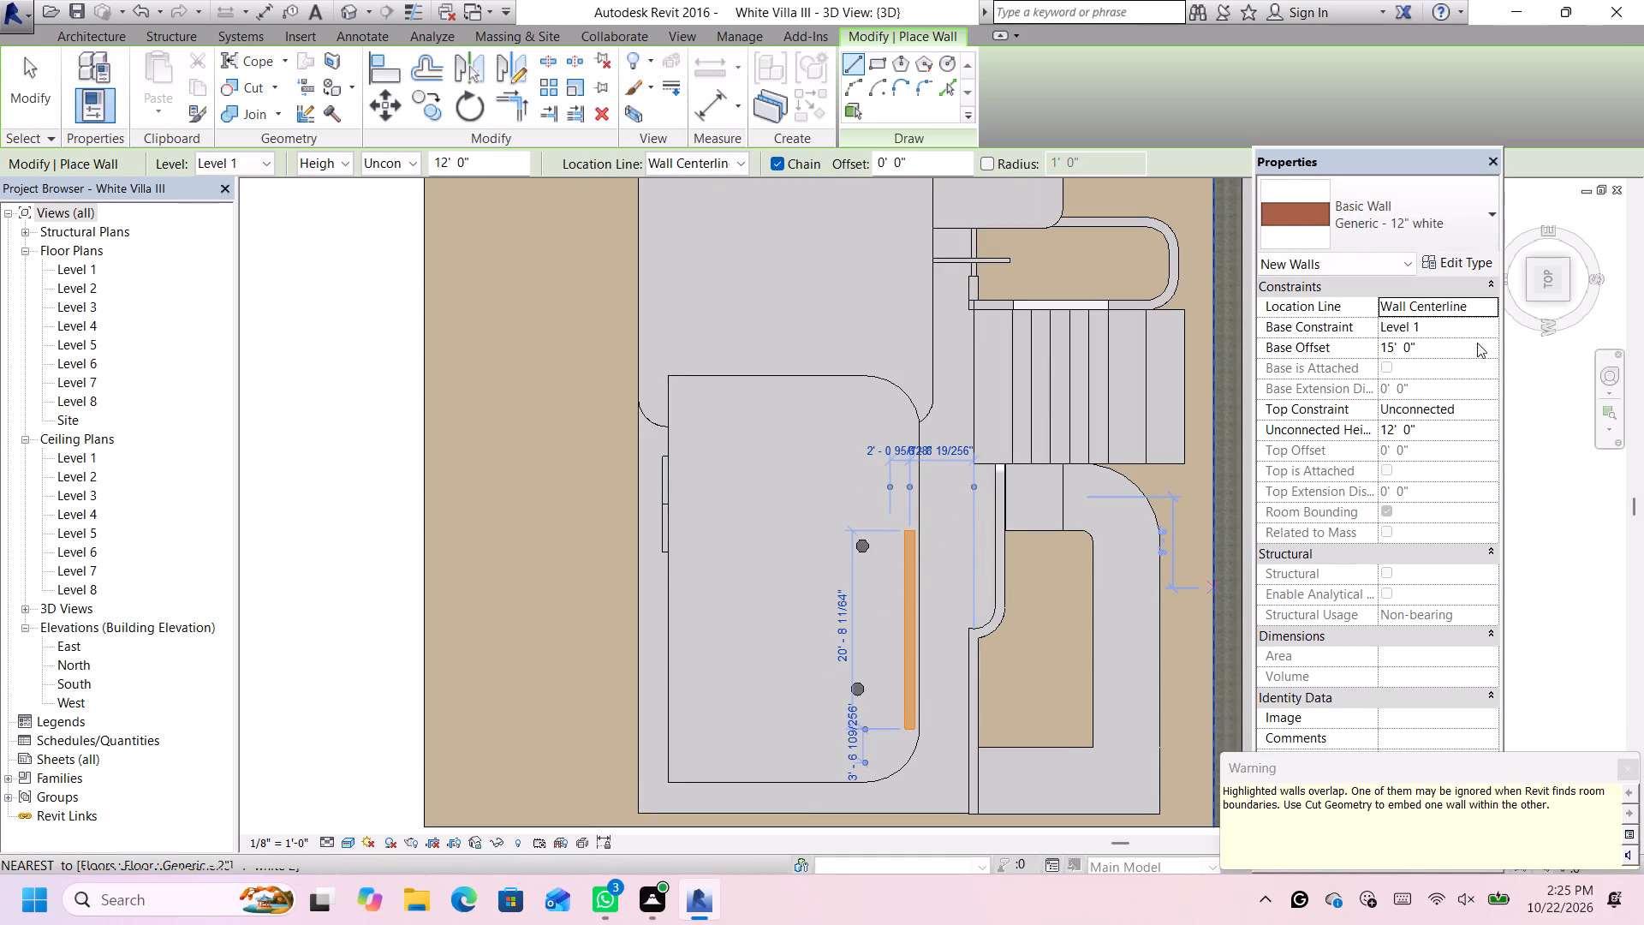
Set the base constraint for new walls to Level 3 and leave wall placement.
left_click(1493, 324)
left_click(1409, 382)
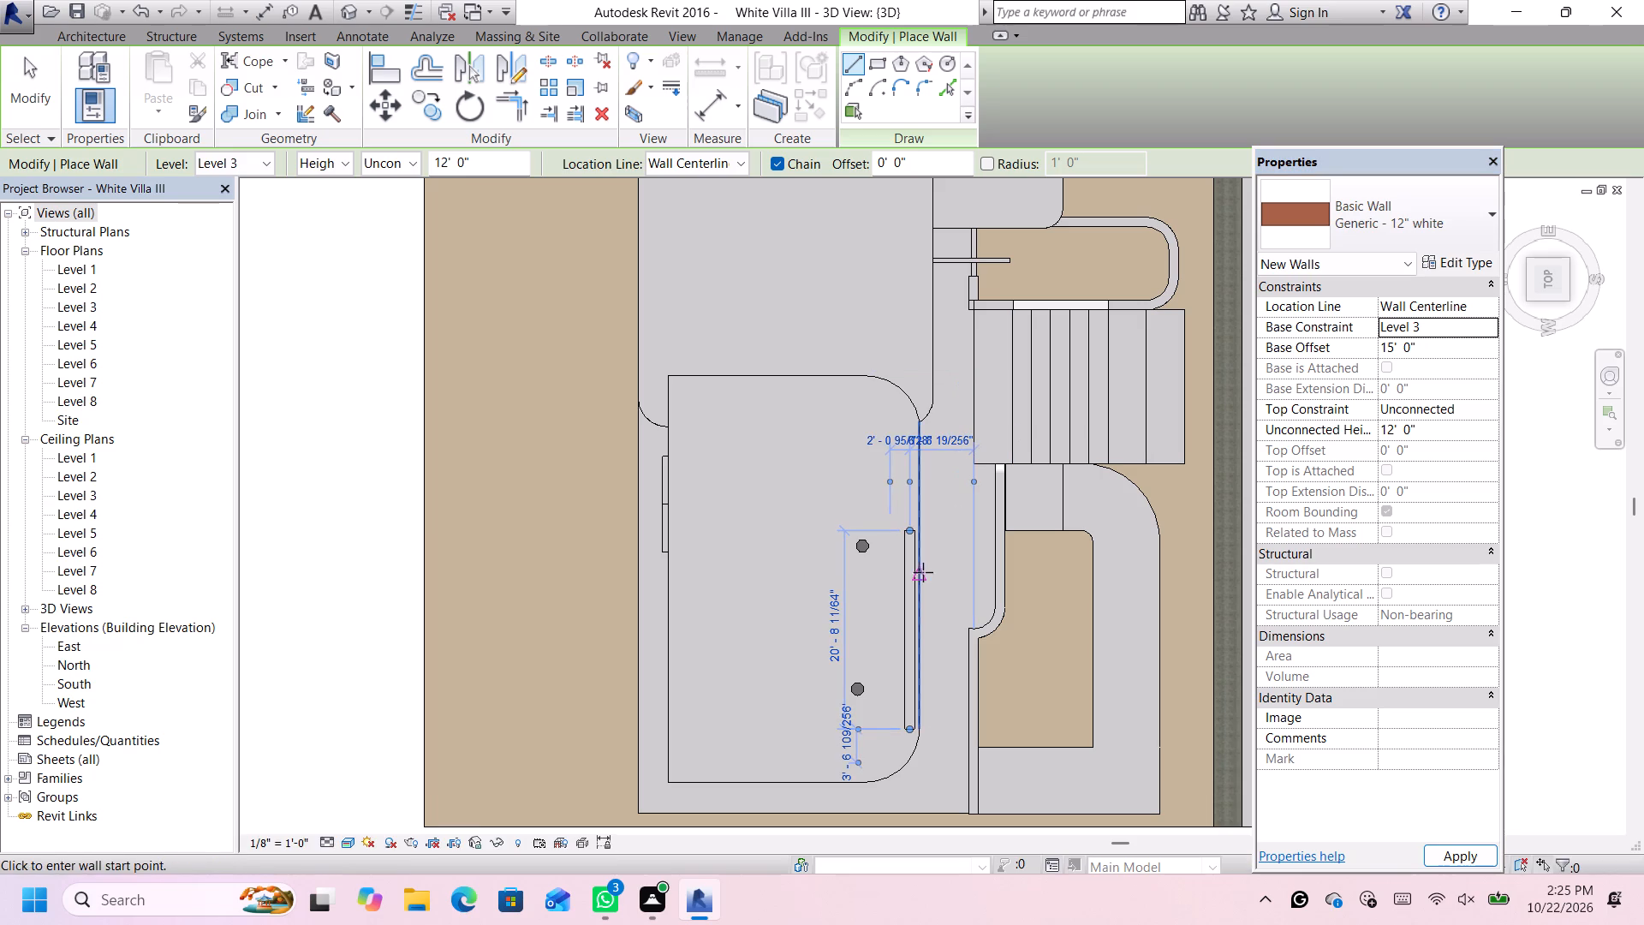
scroll(922, 564, "down", 3)
scroll(926, 569, "up", 3)
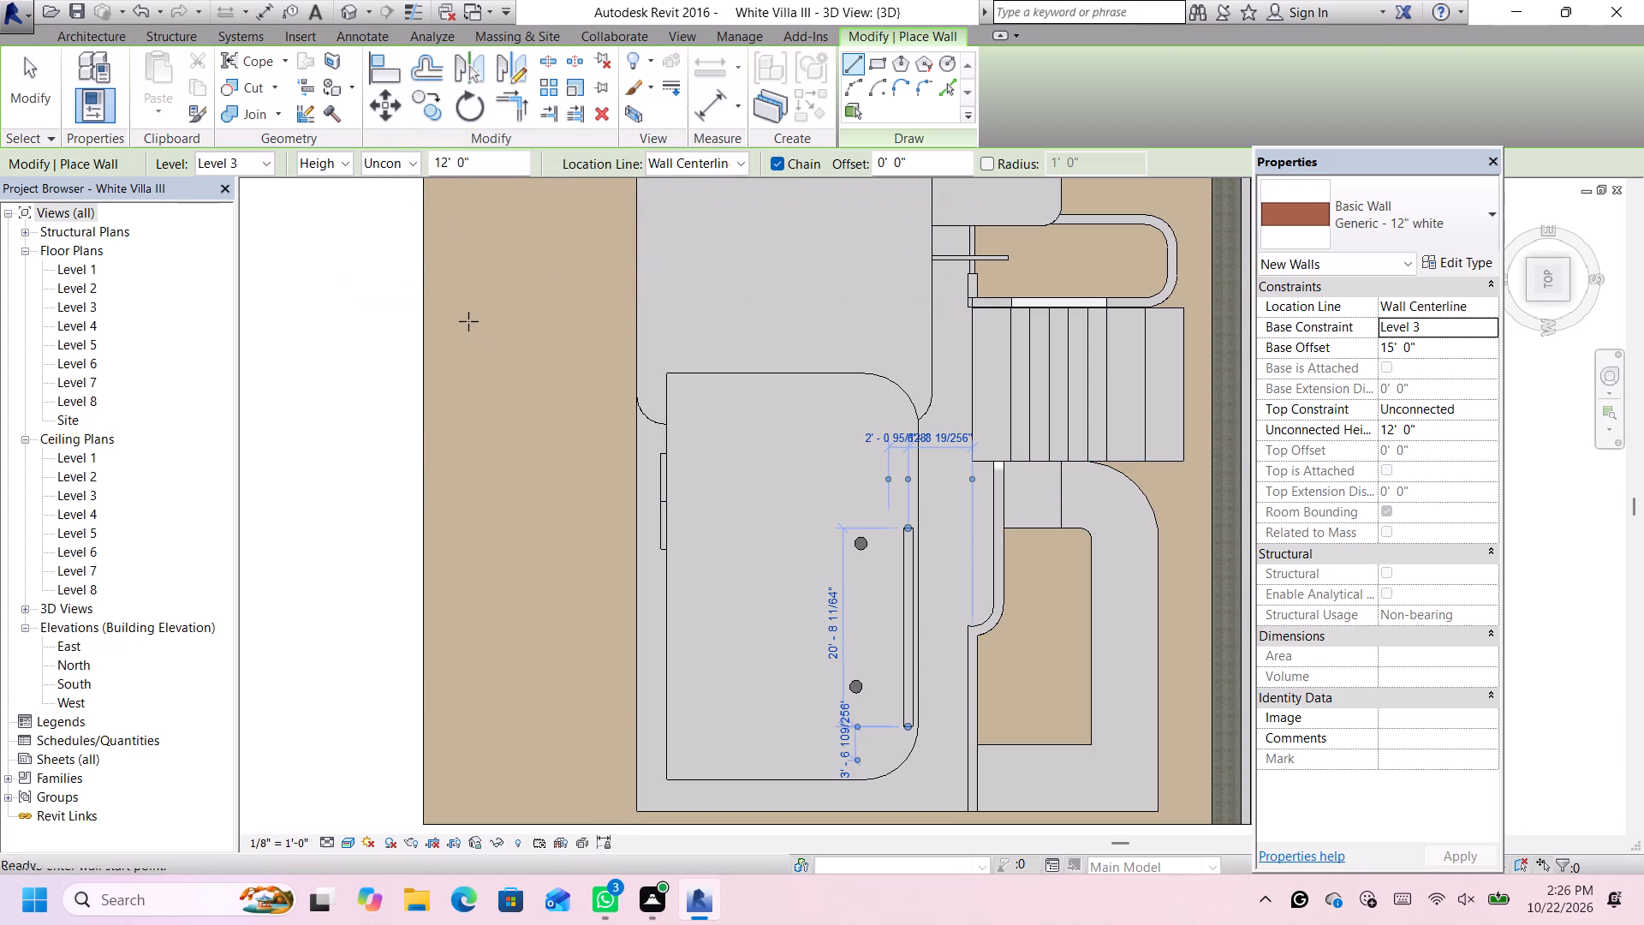
key("Escape")
key("Escape")
Nudge the new 12" white wall 6" toward the front edge of the two-column roof slab.
left_click(910, 614)
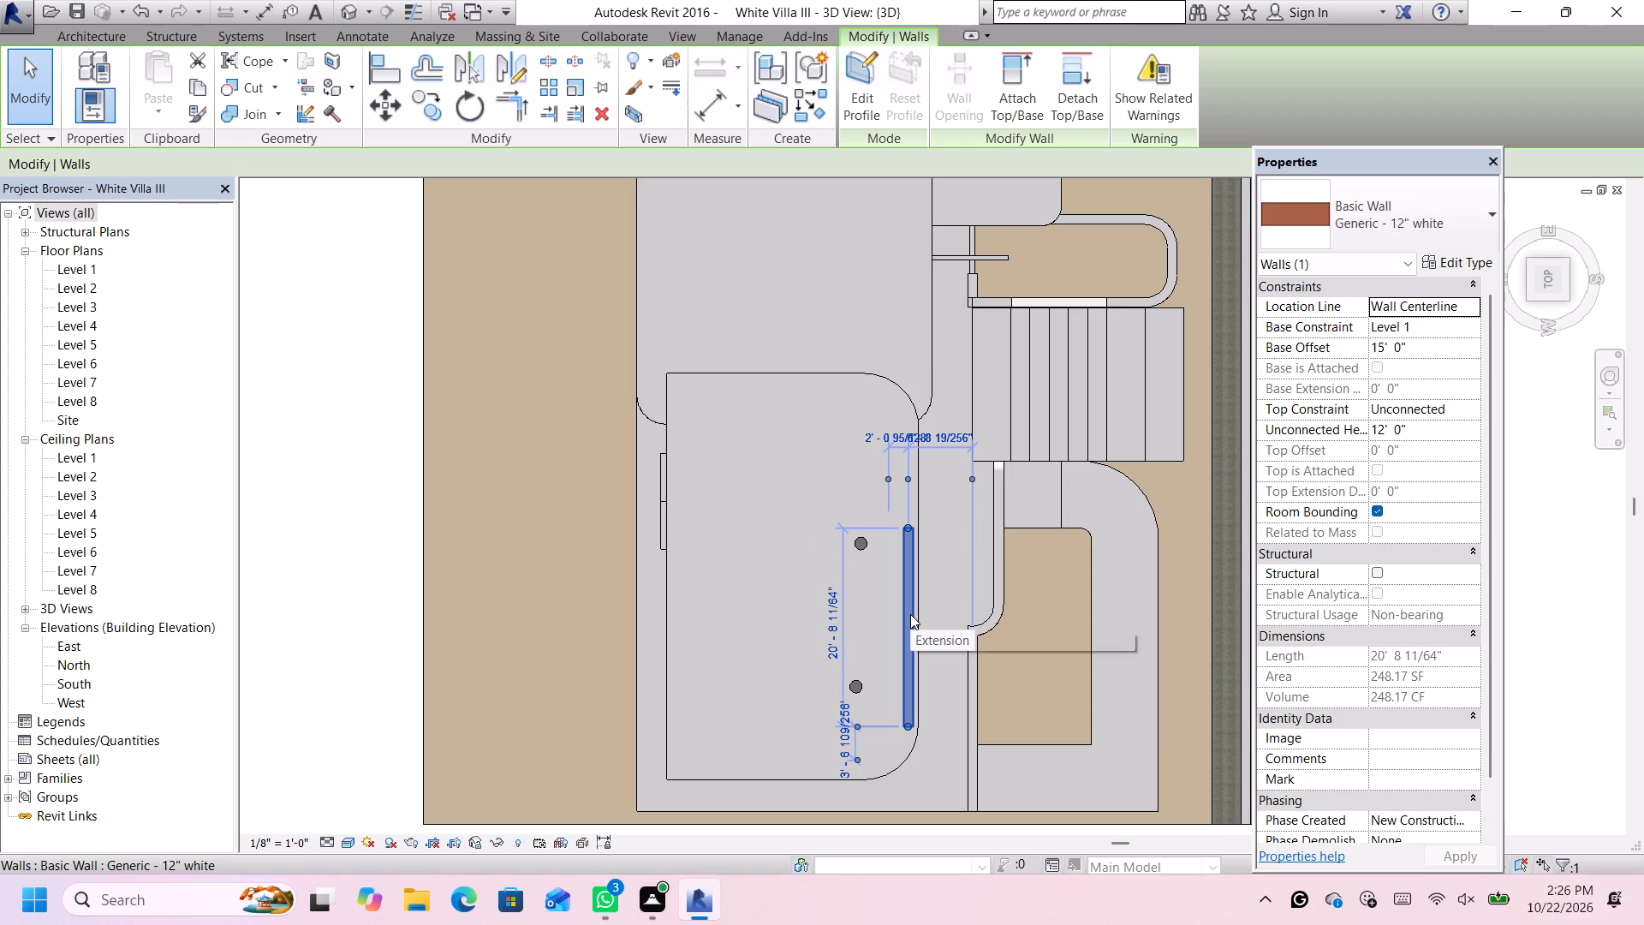
key("Right")
scroll(910, 614, "up", 2)
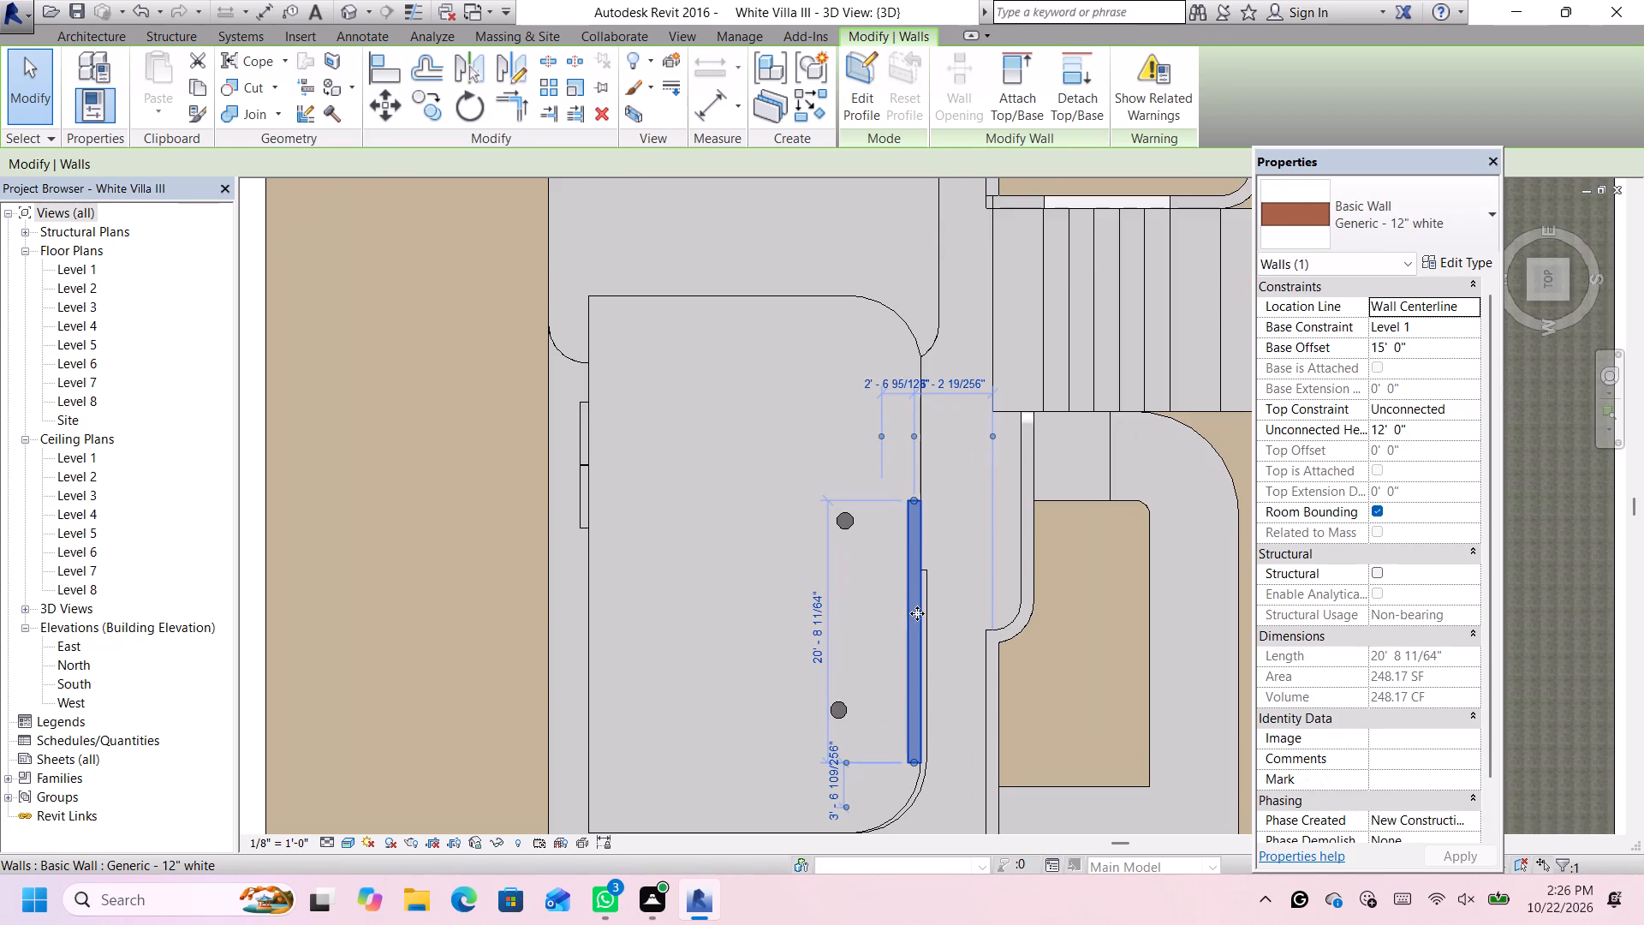
Examine the new wall's placement and height relative to the roof slab and columns in plan, angled and front views.
scroll(932, 609, "down", 4)
scroll(944, 674, "up", 4)
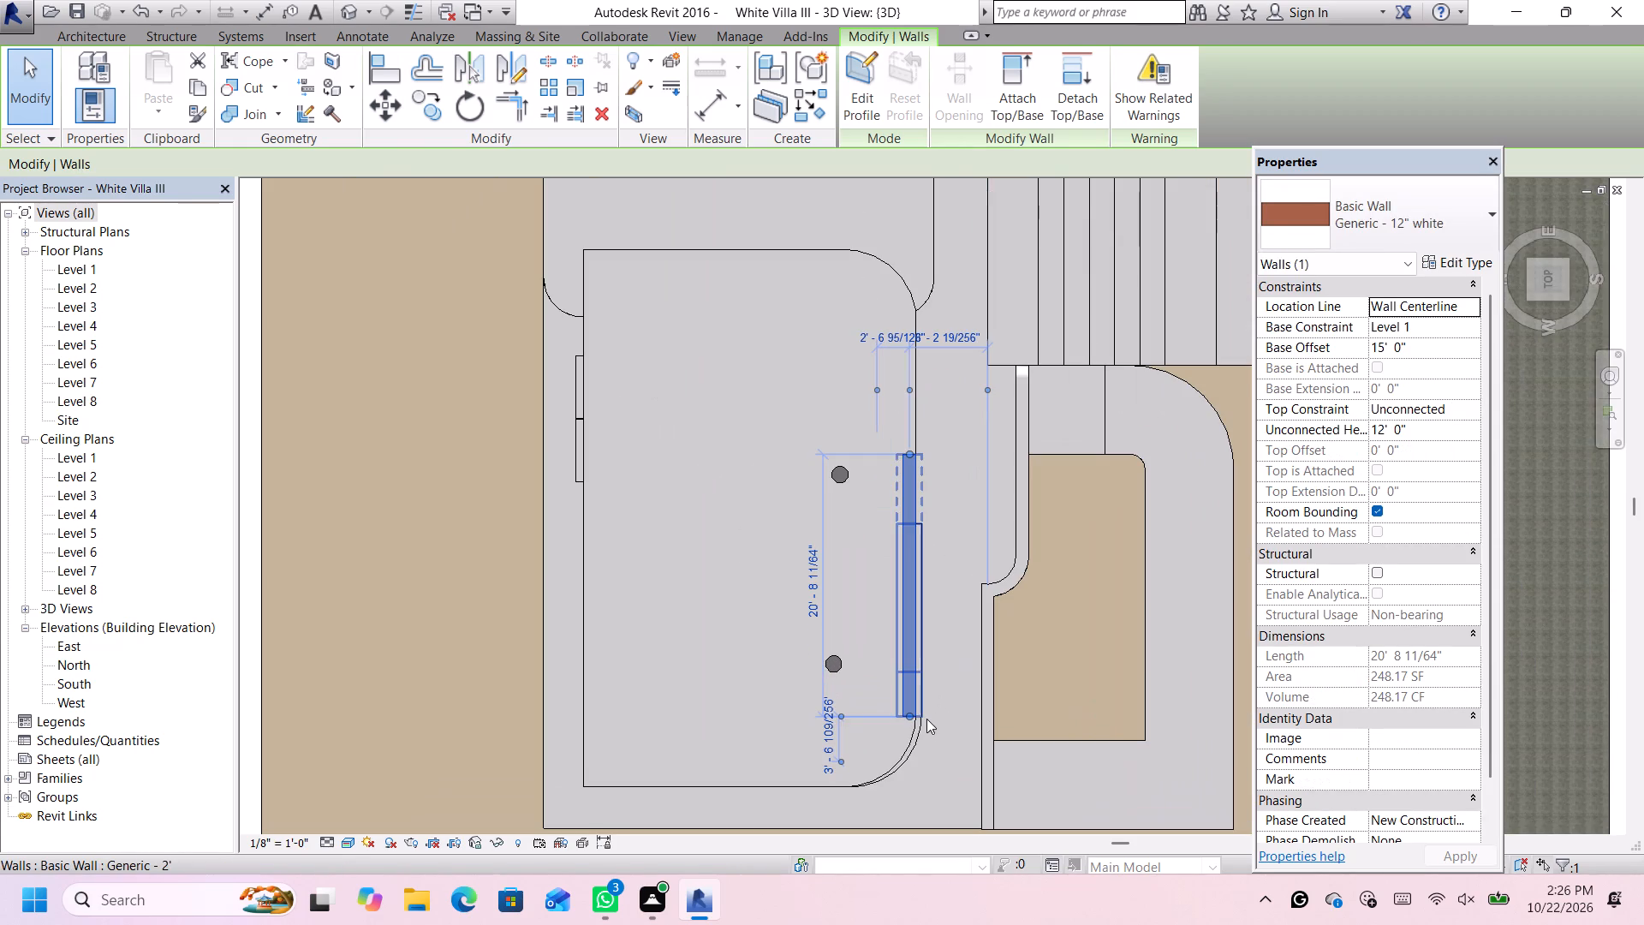
scroll(919, 690, "down", 3)
scroll(993, 677, "down", 5)
scroll(1138, 654, "up", 1)
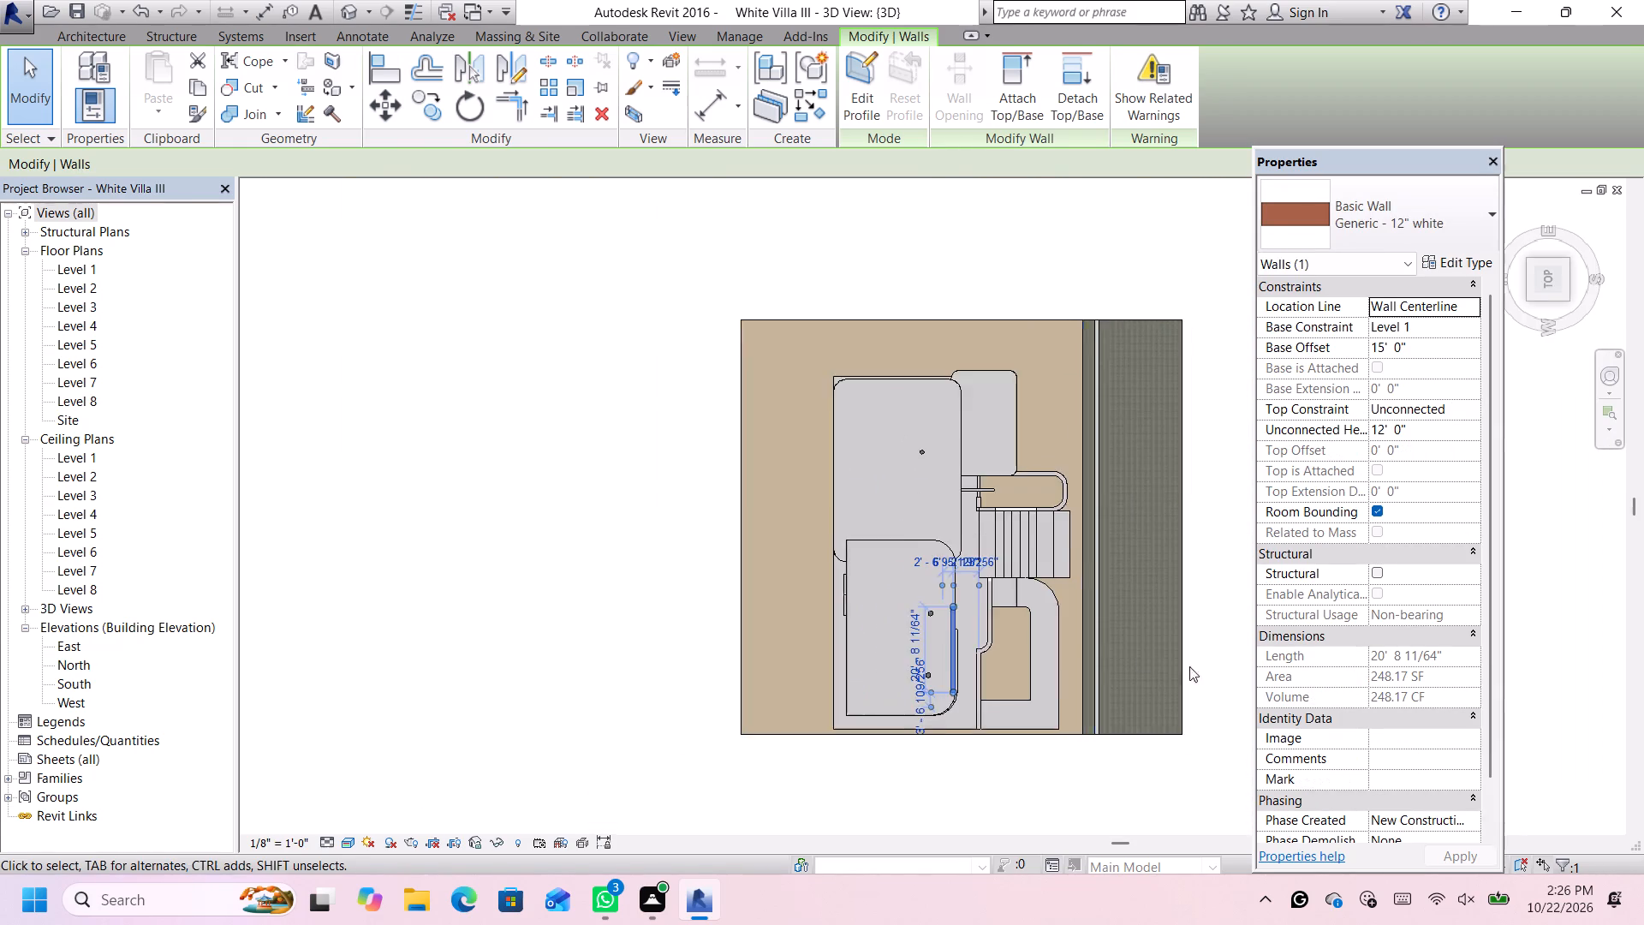
scroll(1221, 713, "up", 1)
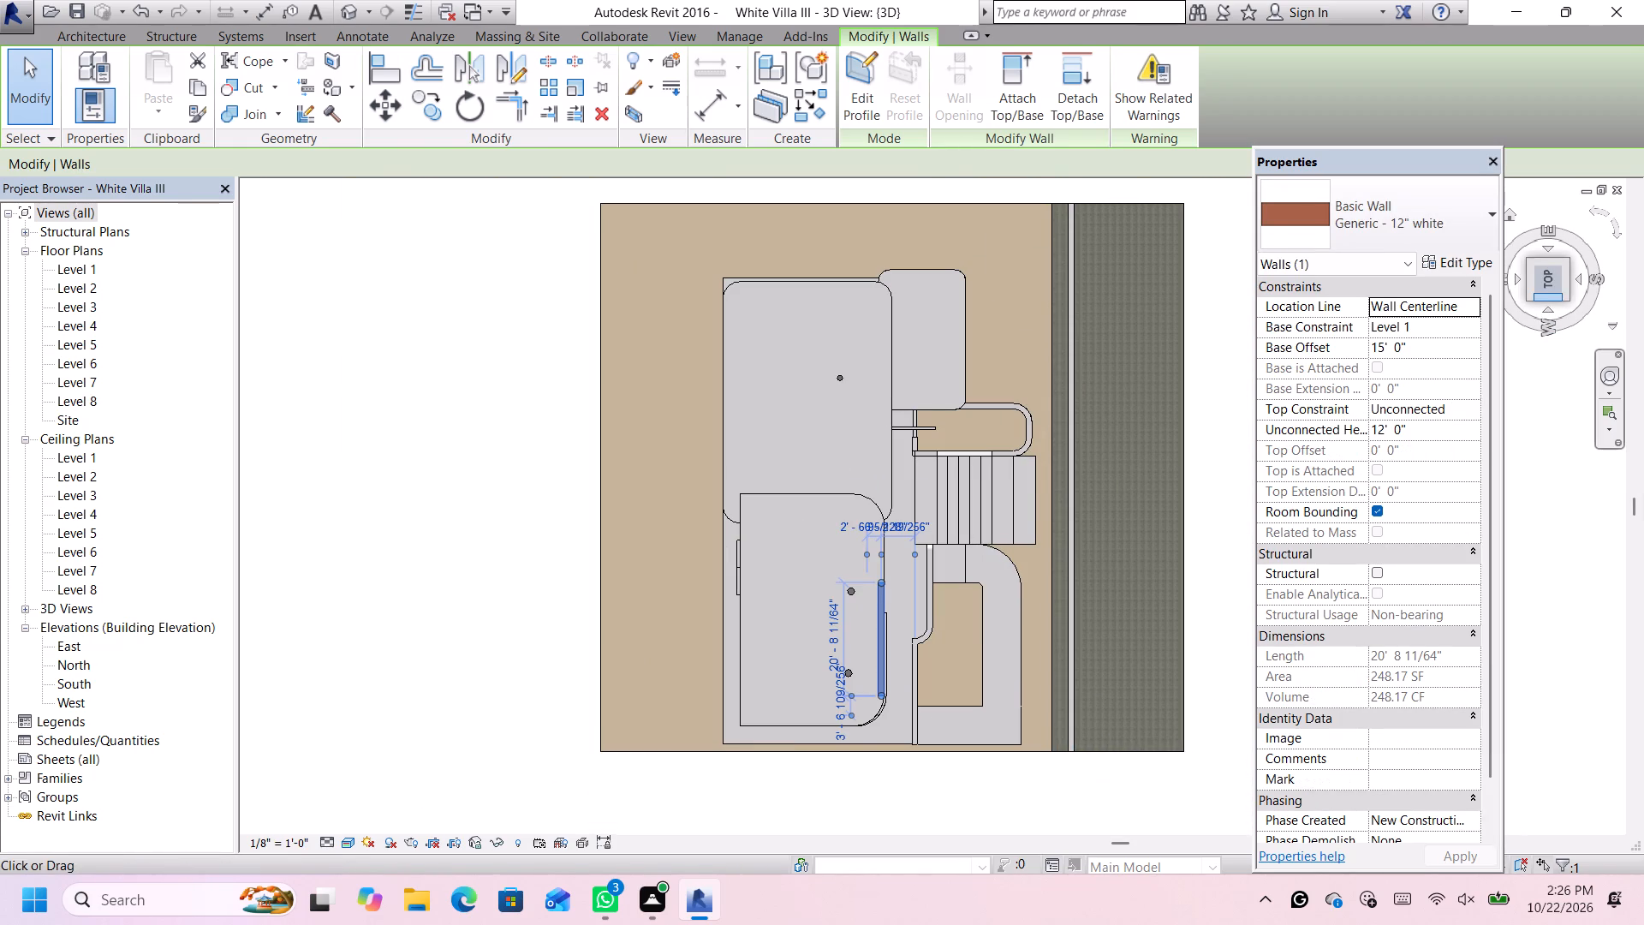
left_click(1533, 297)
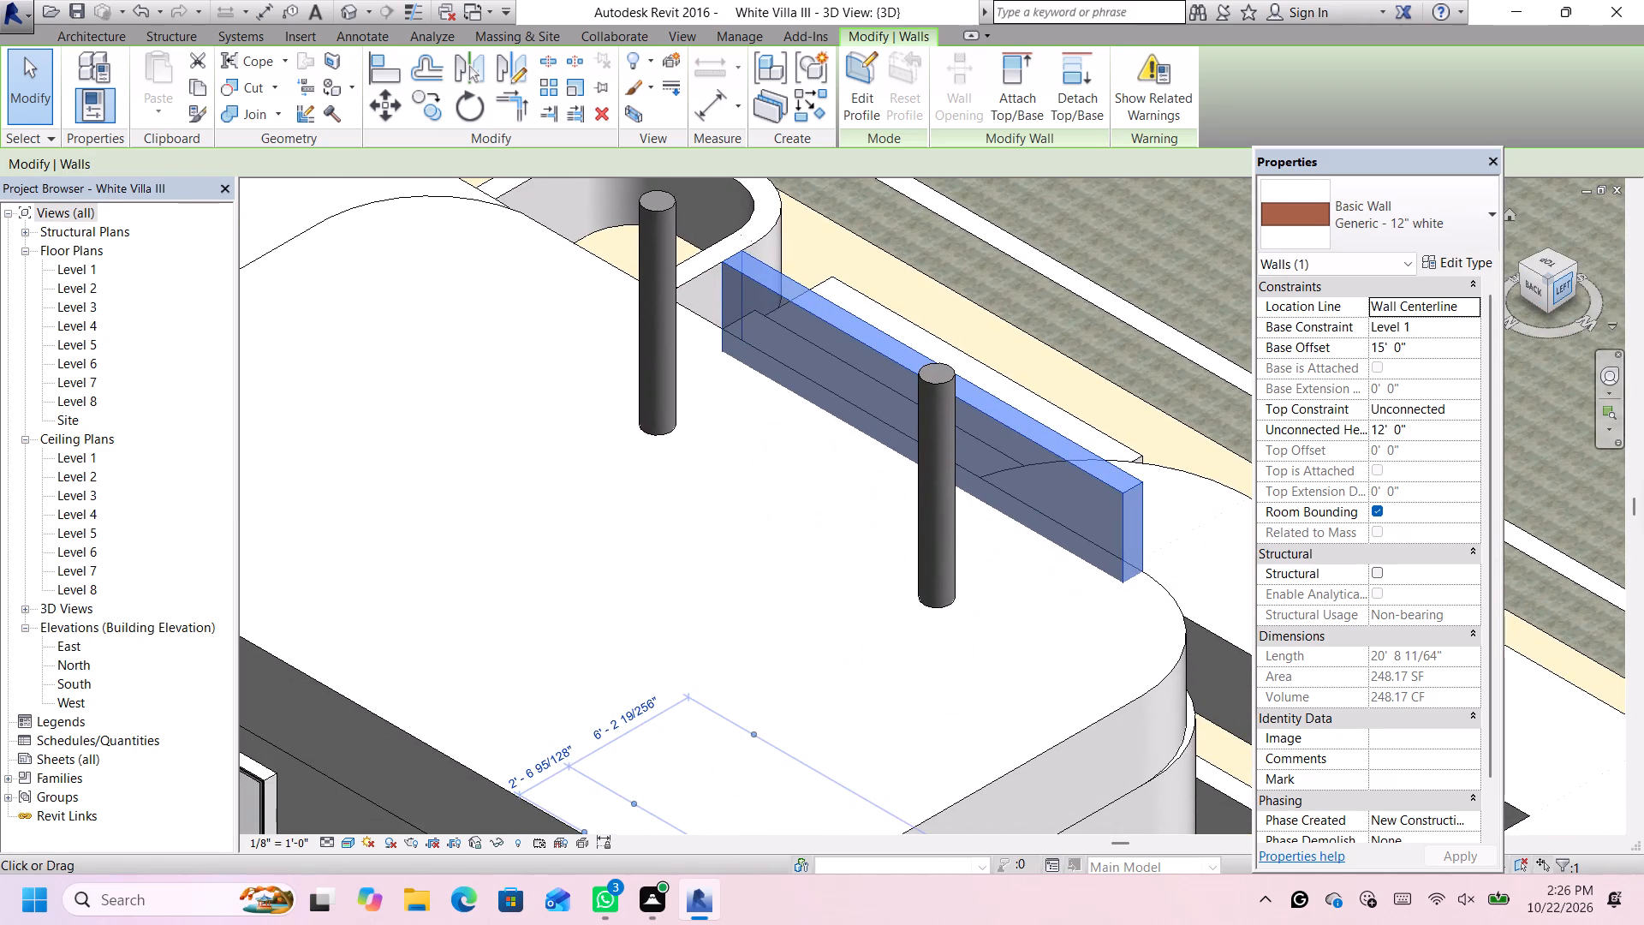
left_click(1568, 260)
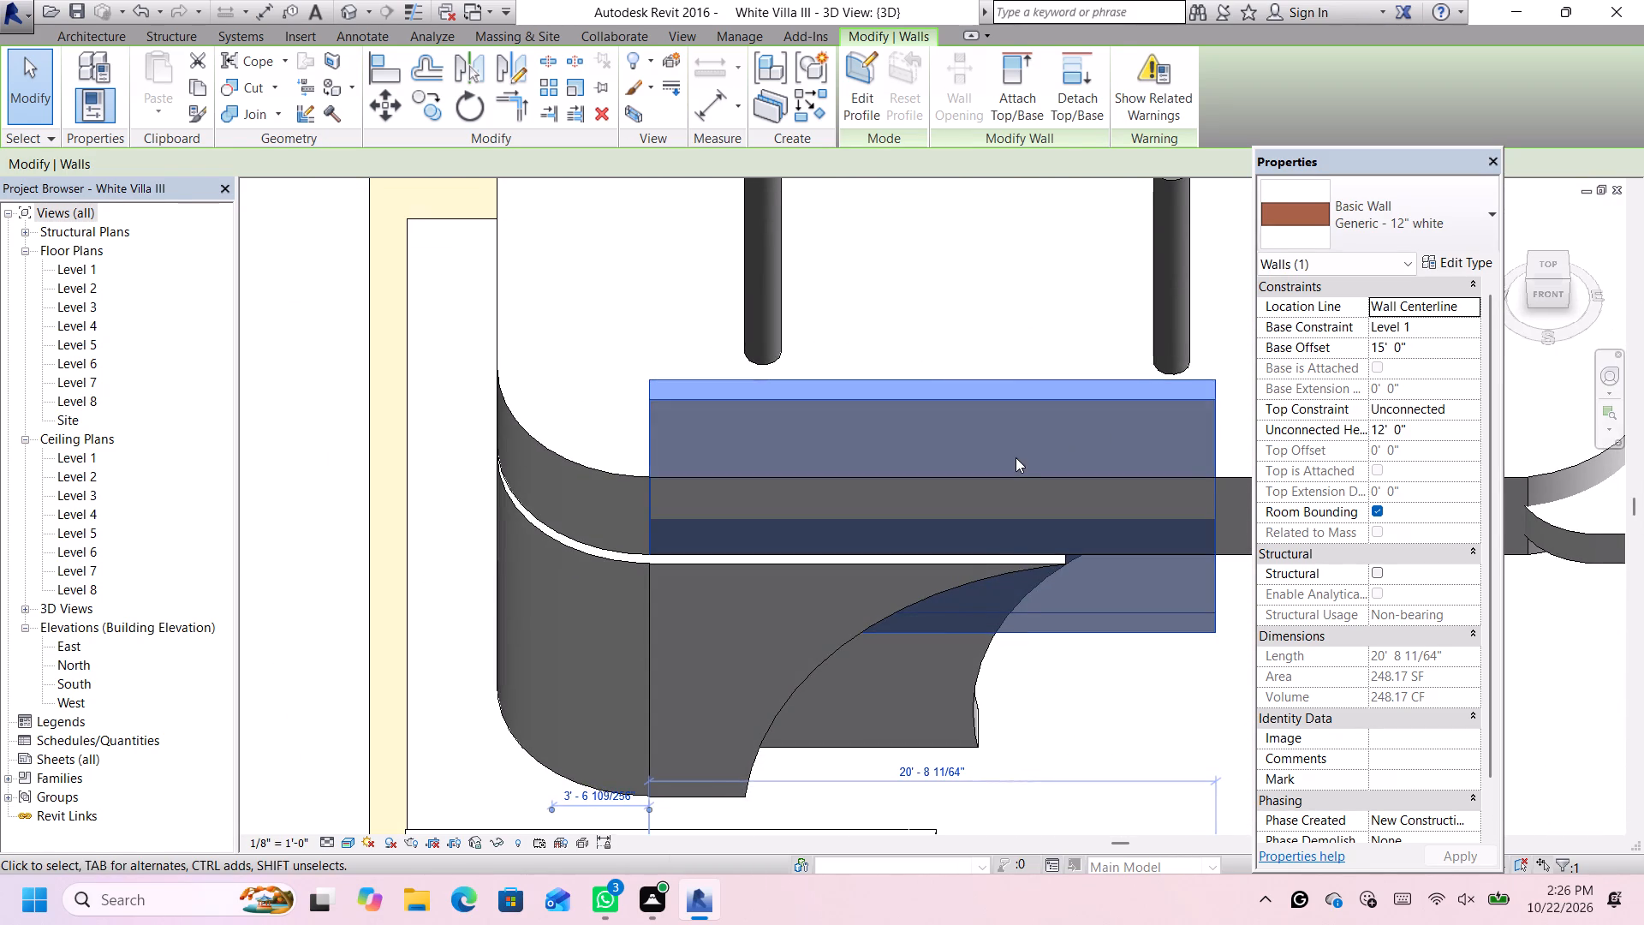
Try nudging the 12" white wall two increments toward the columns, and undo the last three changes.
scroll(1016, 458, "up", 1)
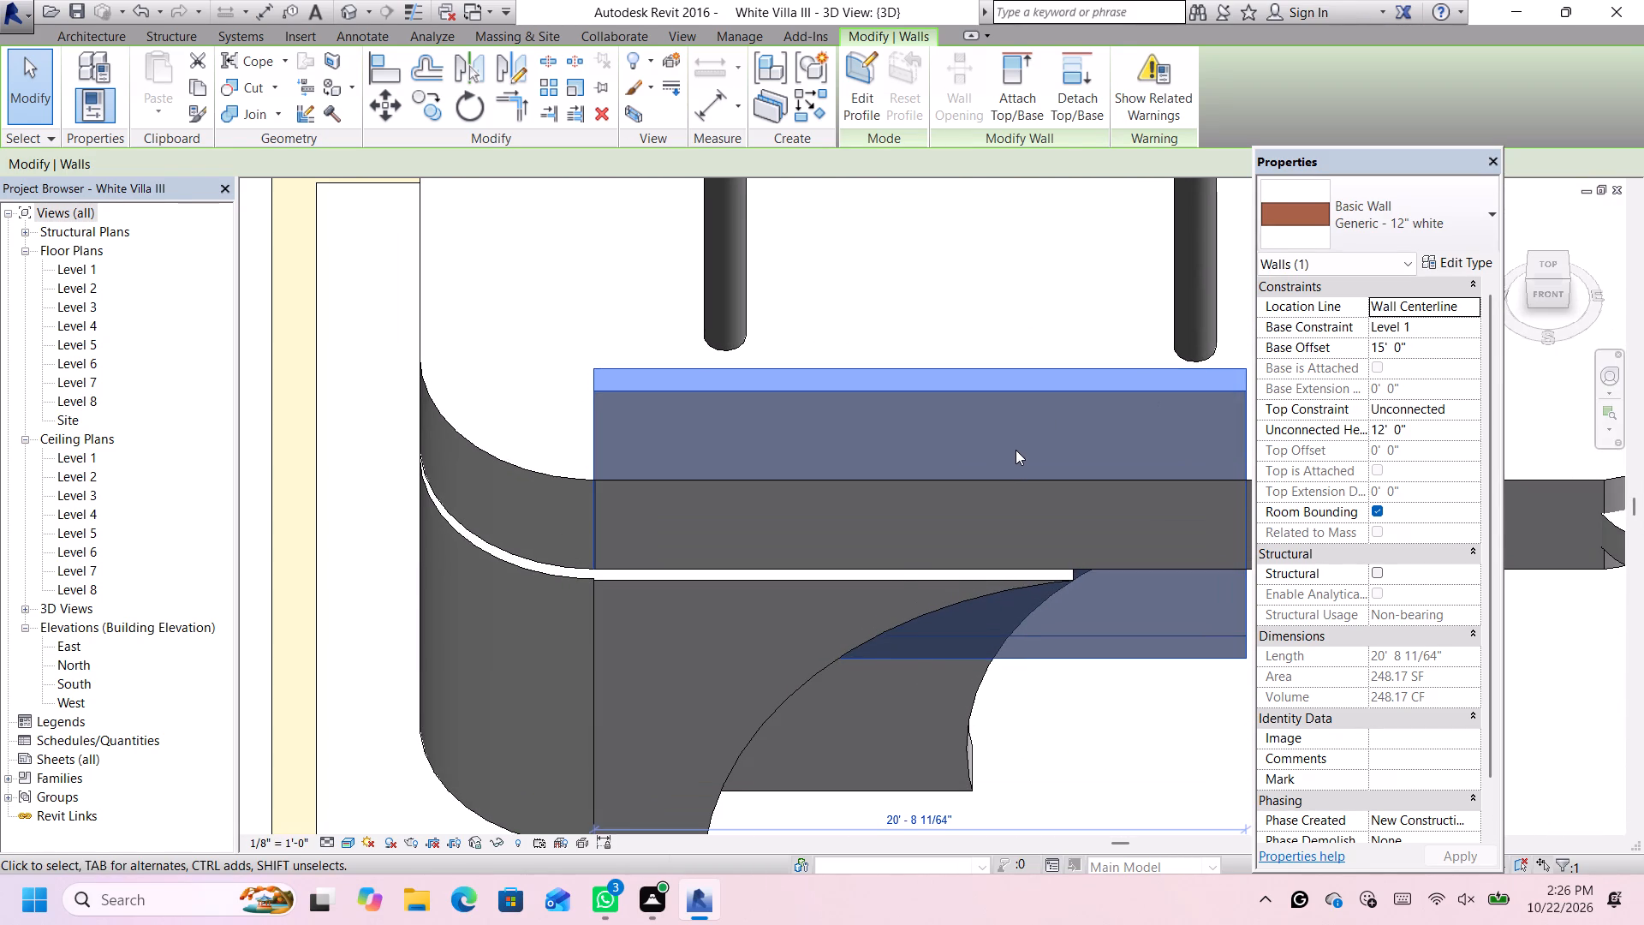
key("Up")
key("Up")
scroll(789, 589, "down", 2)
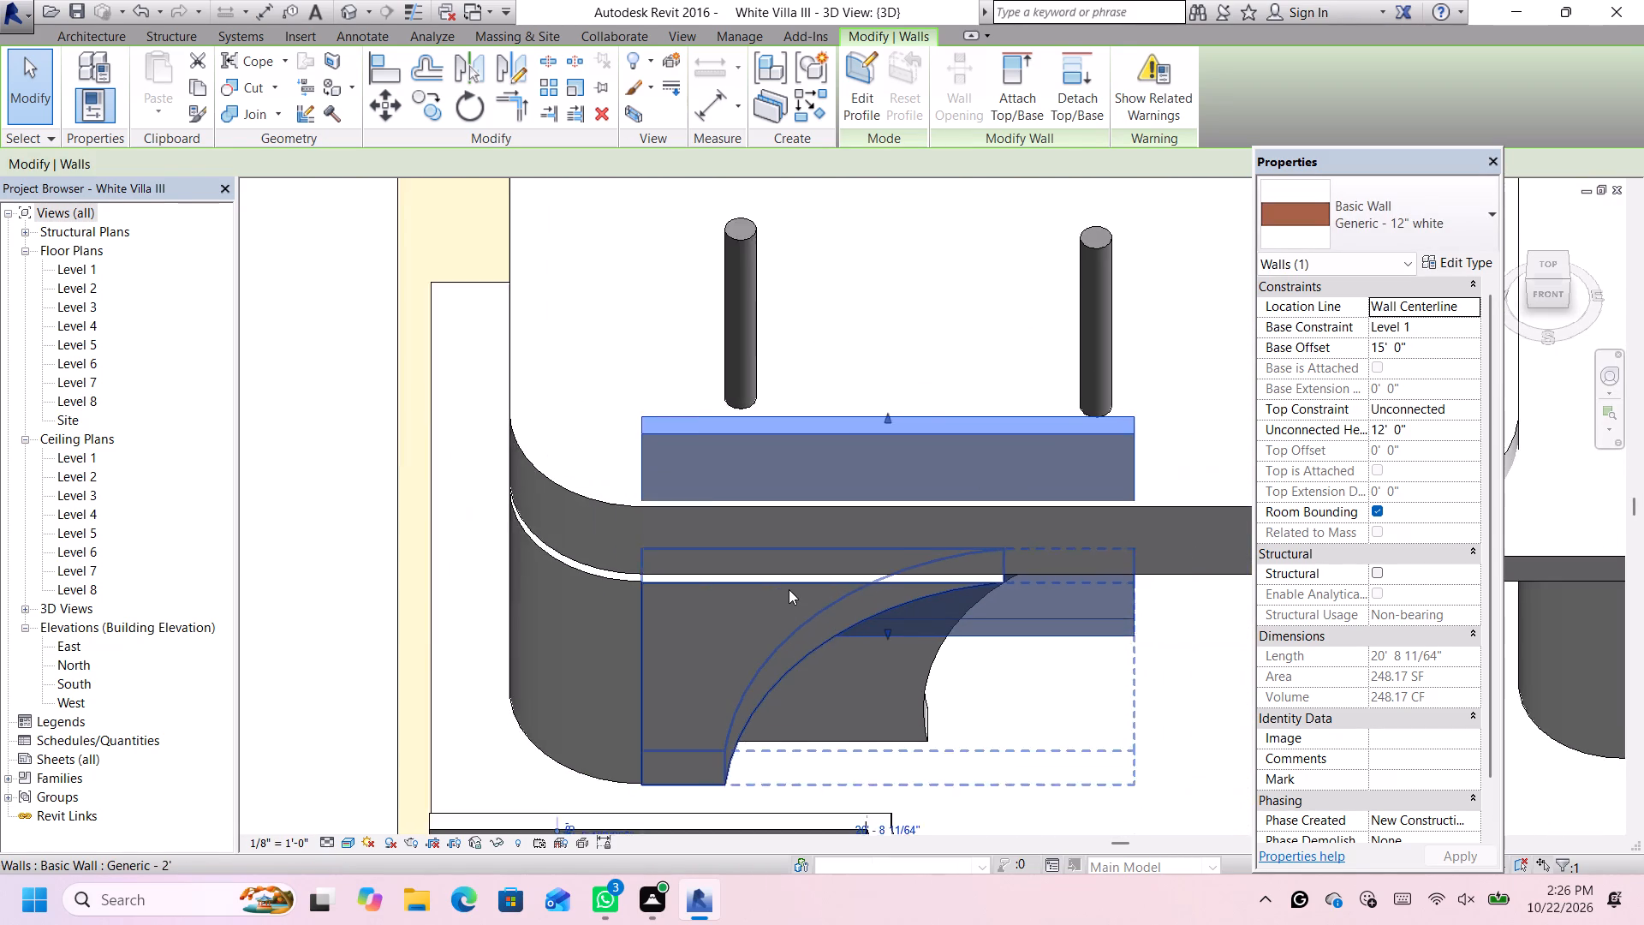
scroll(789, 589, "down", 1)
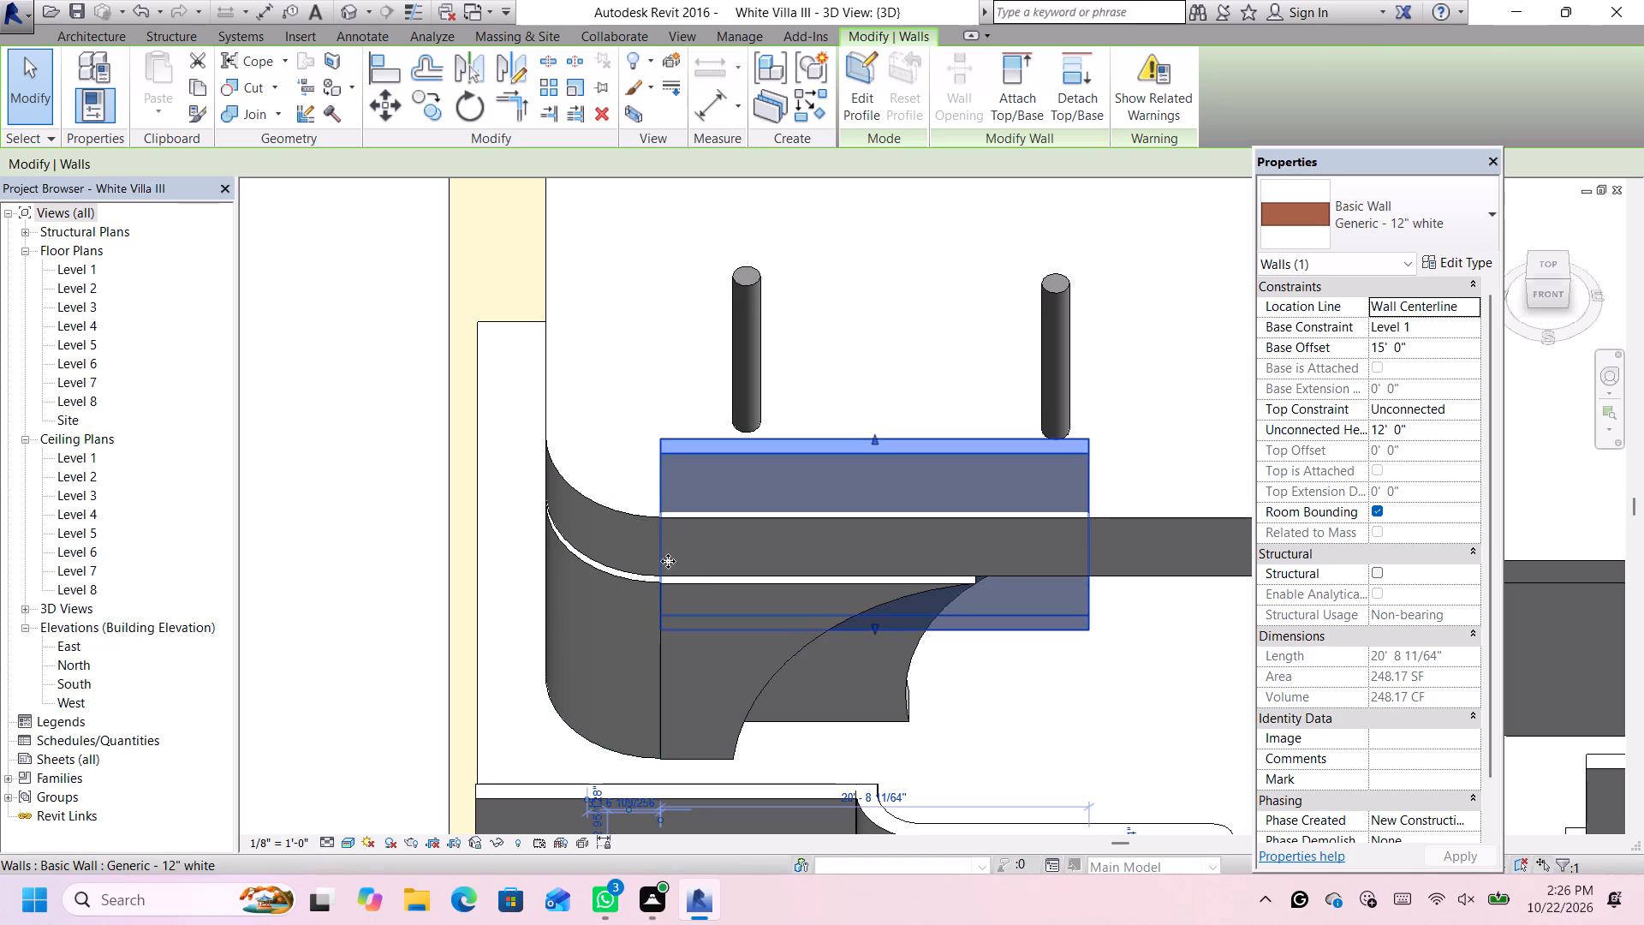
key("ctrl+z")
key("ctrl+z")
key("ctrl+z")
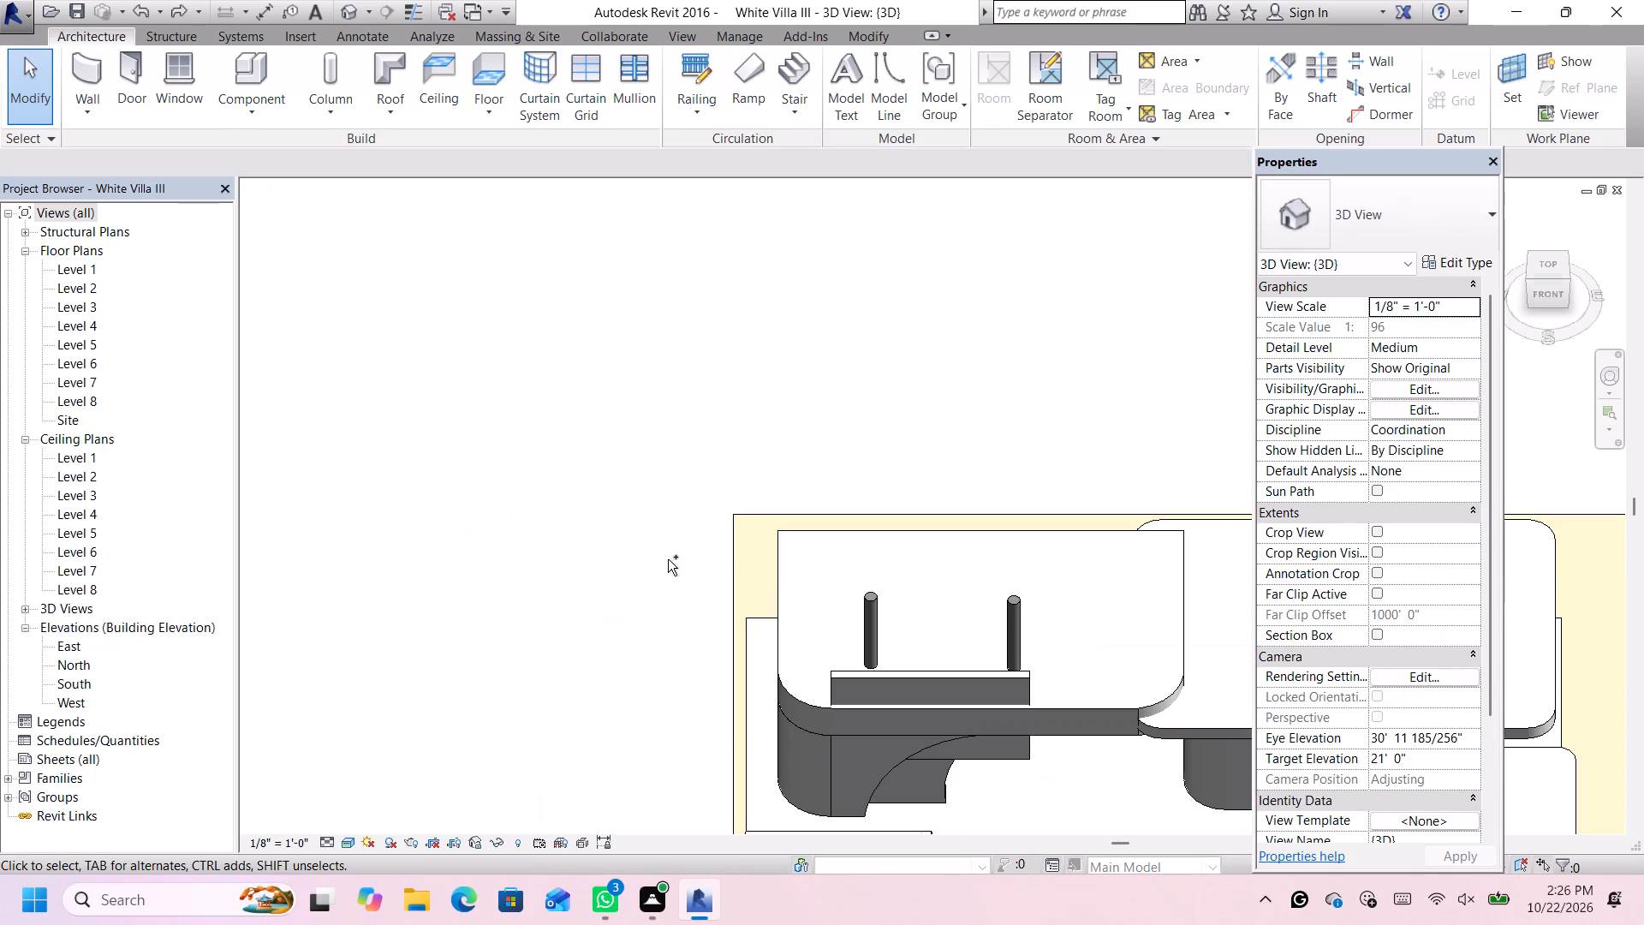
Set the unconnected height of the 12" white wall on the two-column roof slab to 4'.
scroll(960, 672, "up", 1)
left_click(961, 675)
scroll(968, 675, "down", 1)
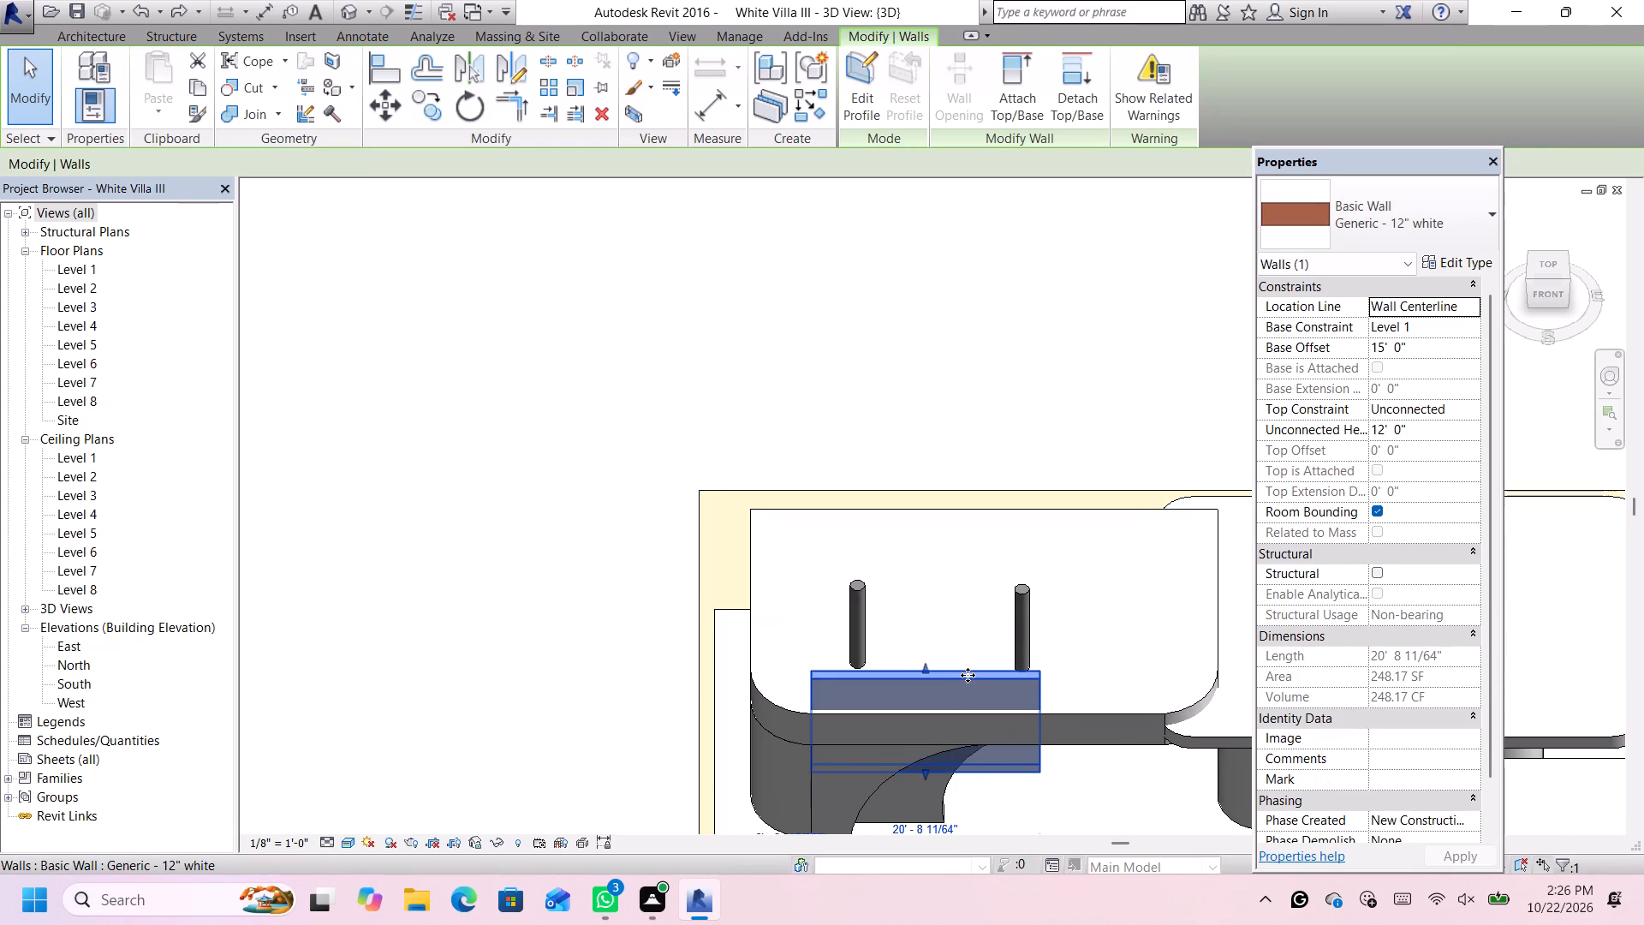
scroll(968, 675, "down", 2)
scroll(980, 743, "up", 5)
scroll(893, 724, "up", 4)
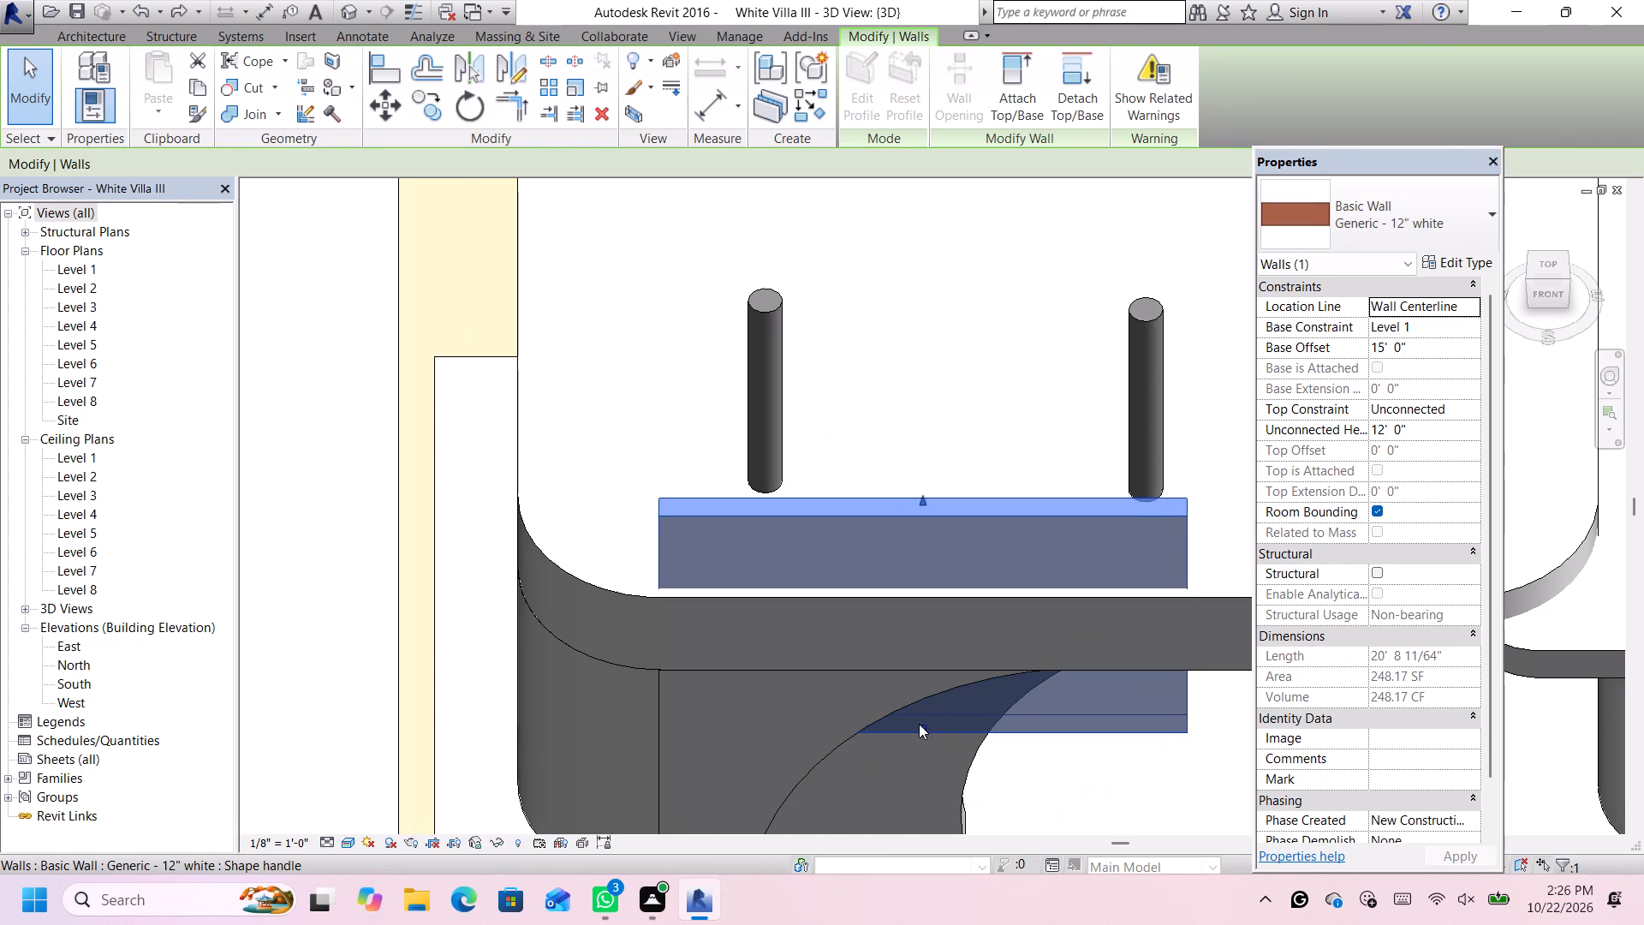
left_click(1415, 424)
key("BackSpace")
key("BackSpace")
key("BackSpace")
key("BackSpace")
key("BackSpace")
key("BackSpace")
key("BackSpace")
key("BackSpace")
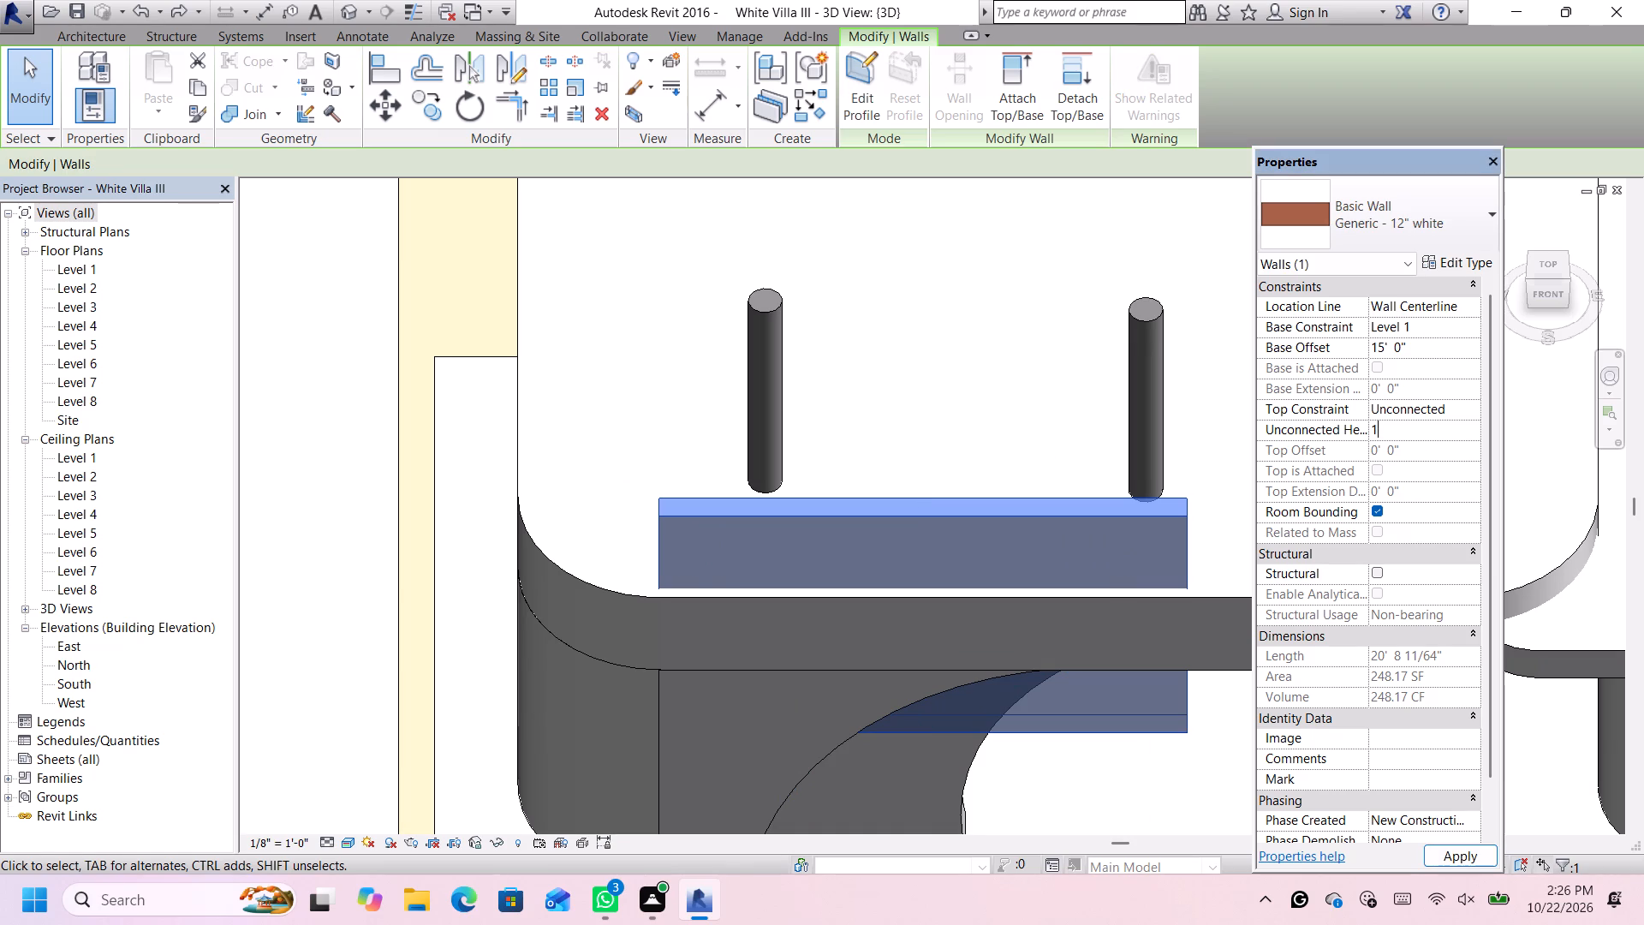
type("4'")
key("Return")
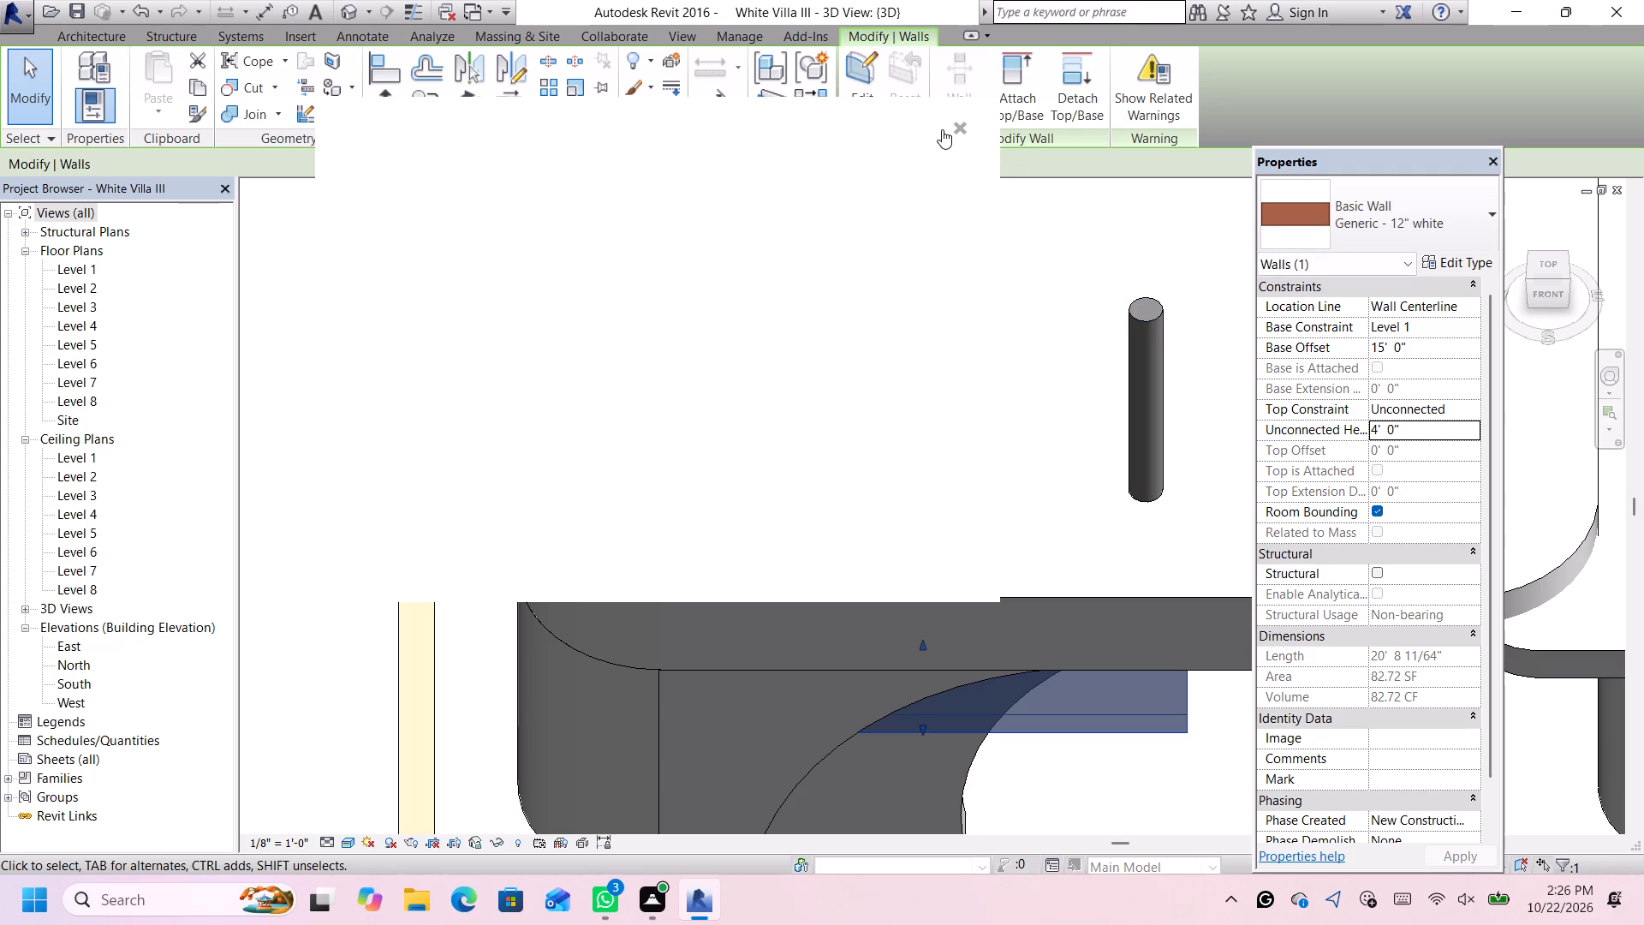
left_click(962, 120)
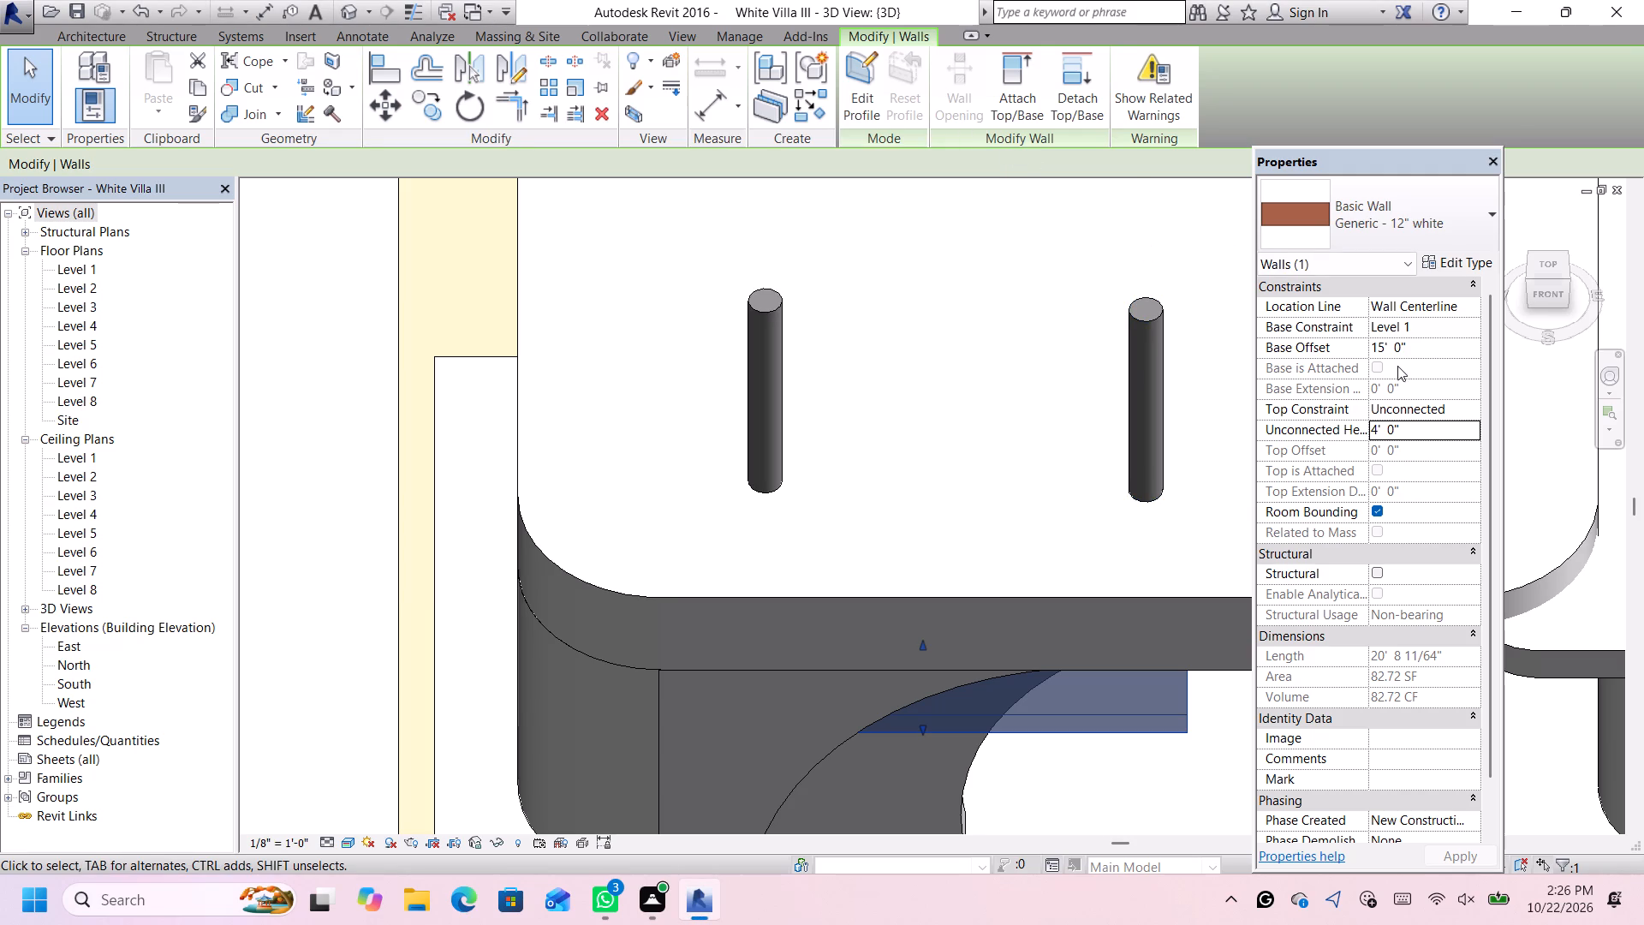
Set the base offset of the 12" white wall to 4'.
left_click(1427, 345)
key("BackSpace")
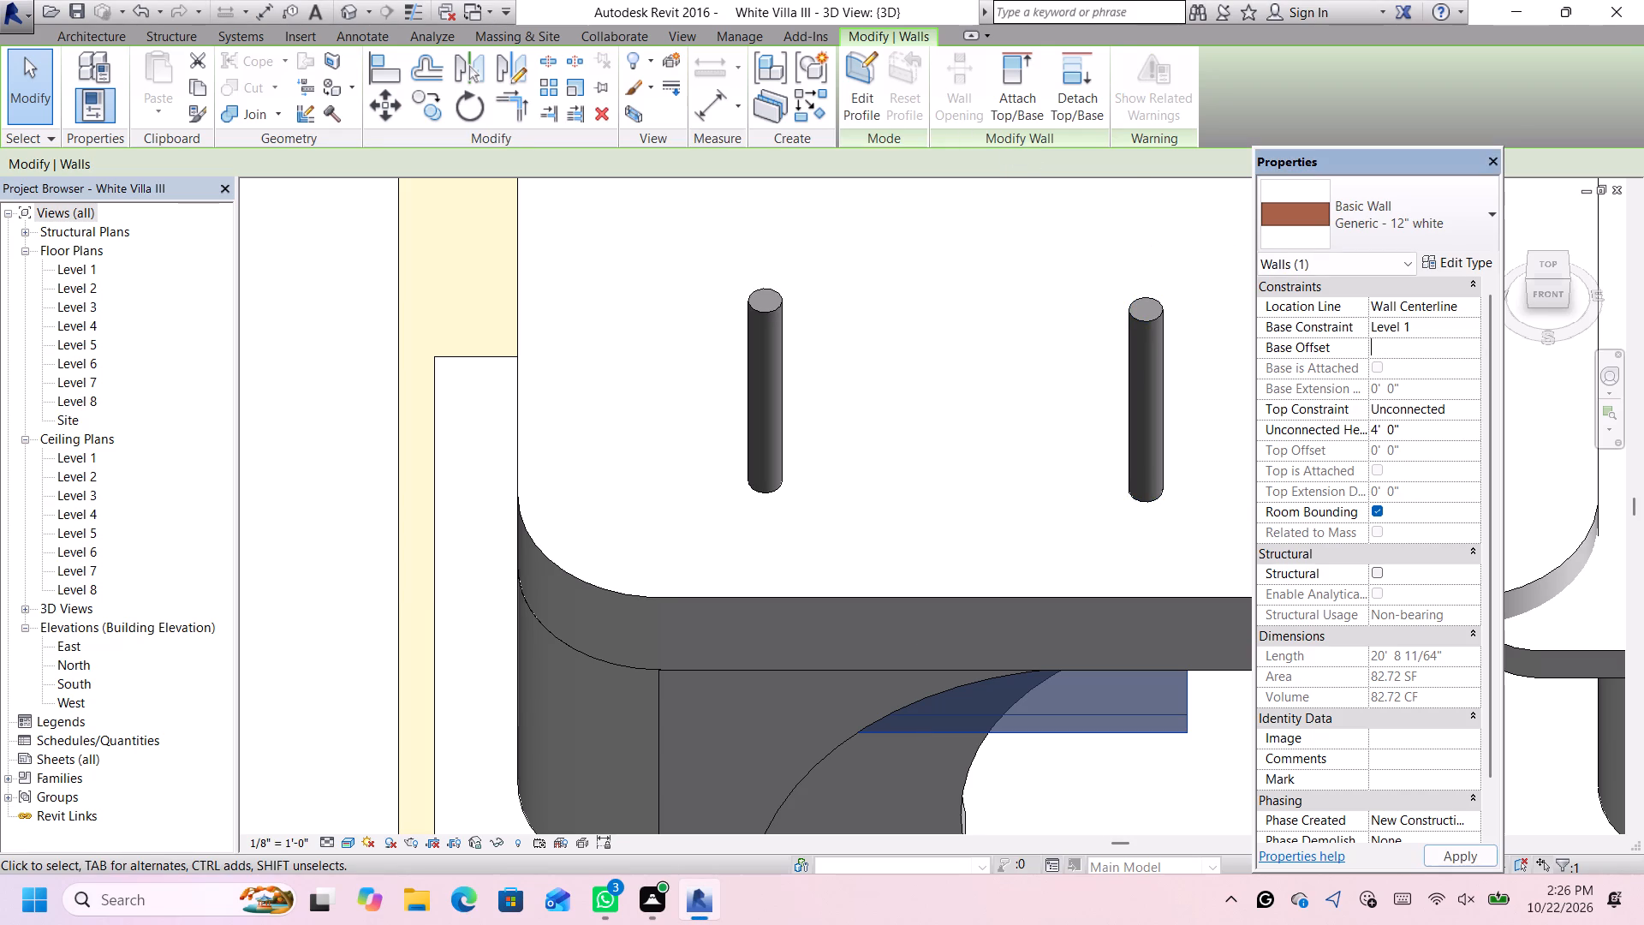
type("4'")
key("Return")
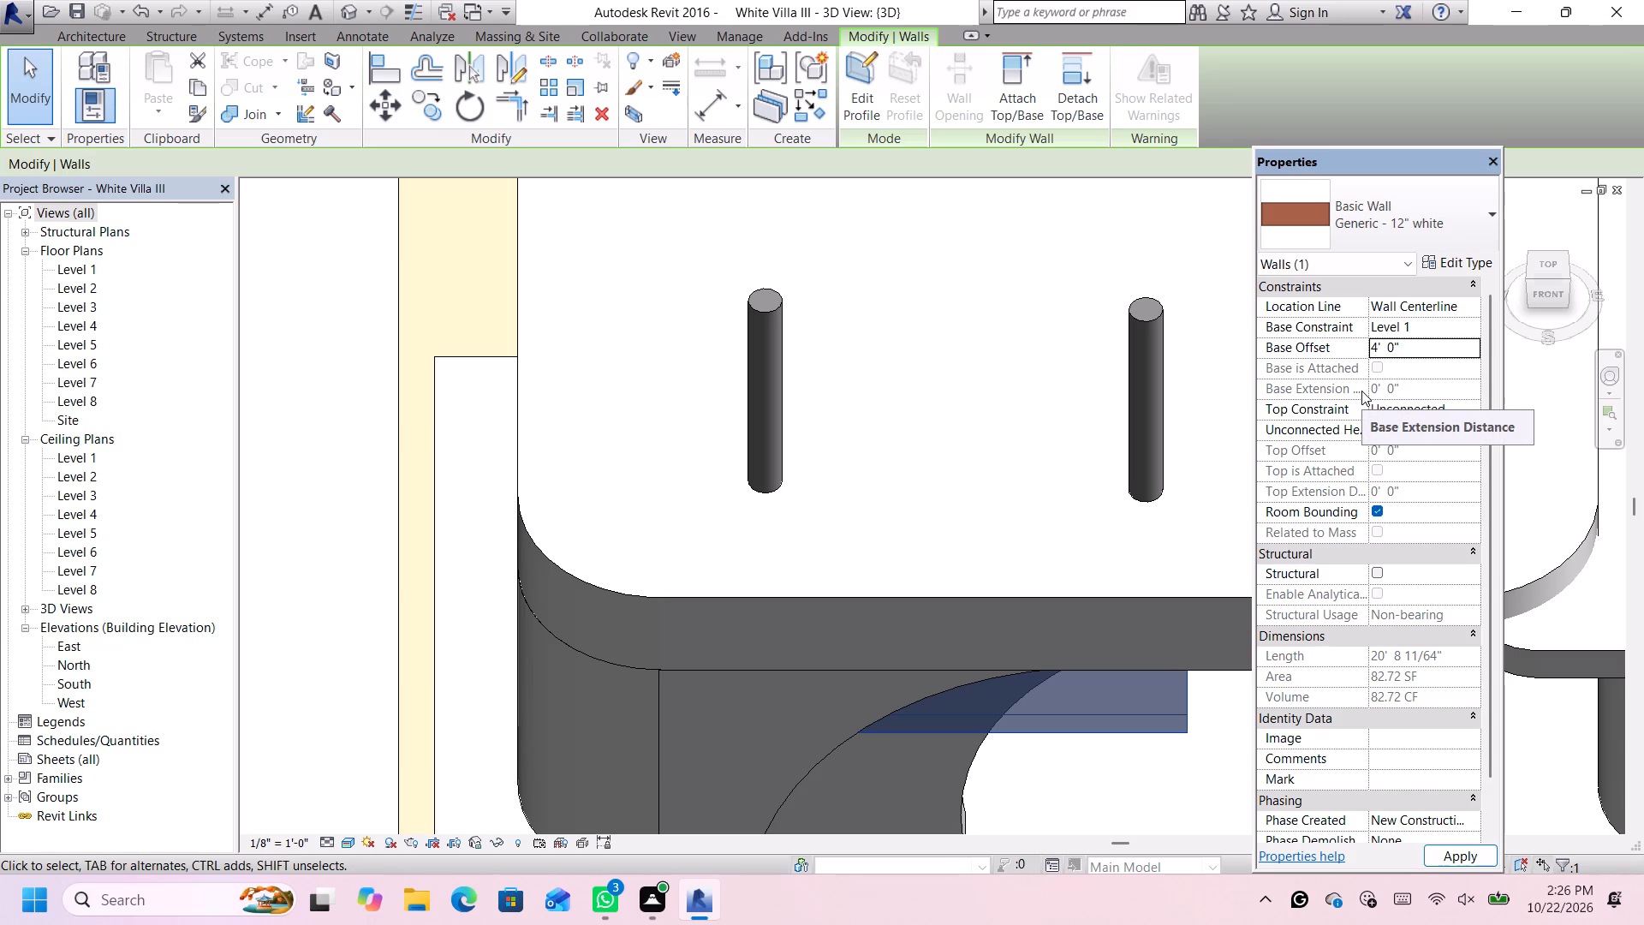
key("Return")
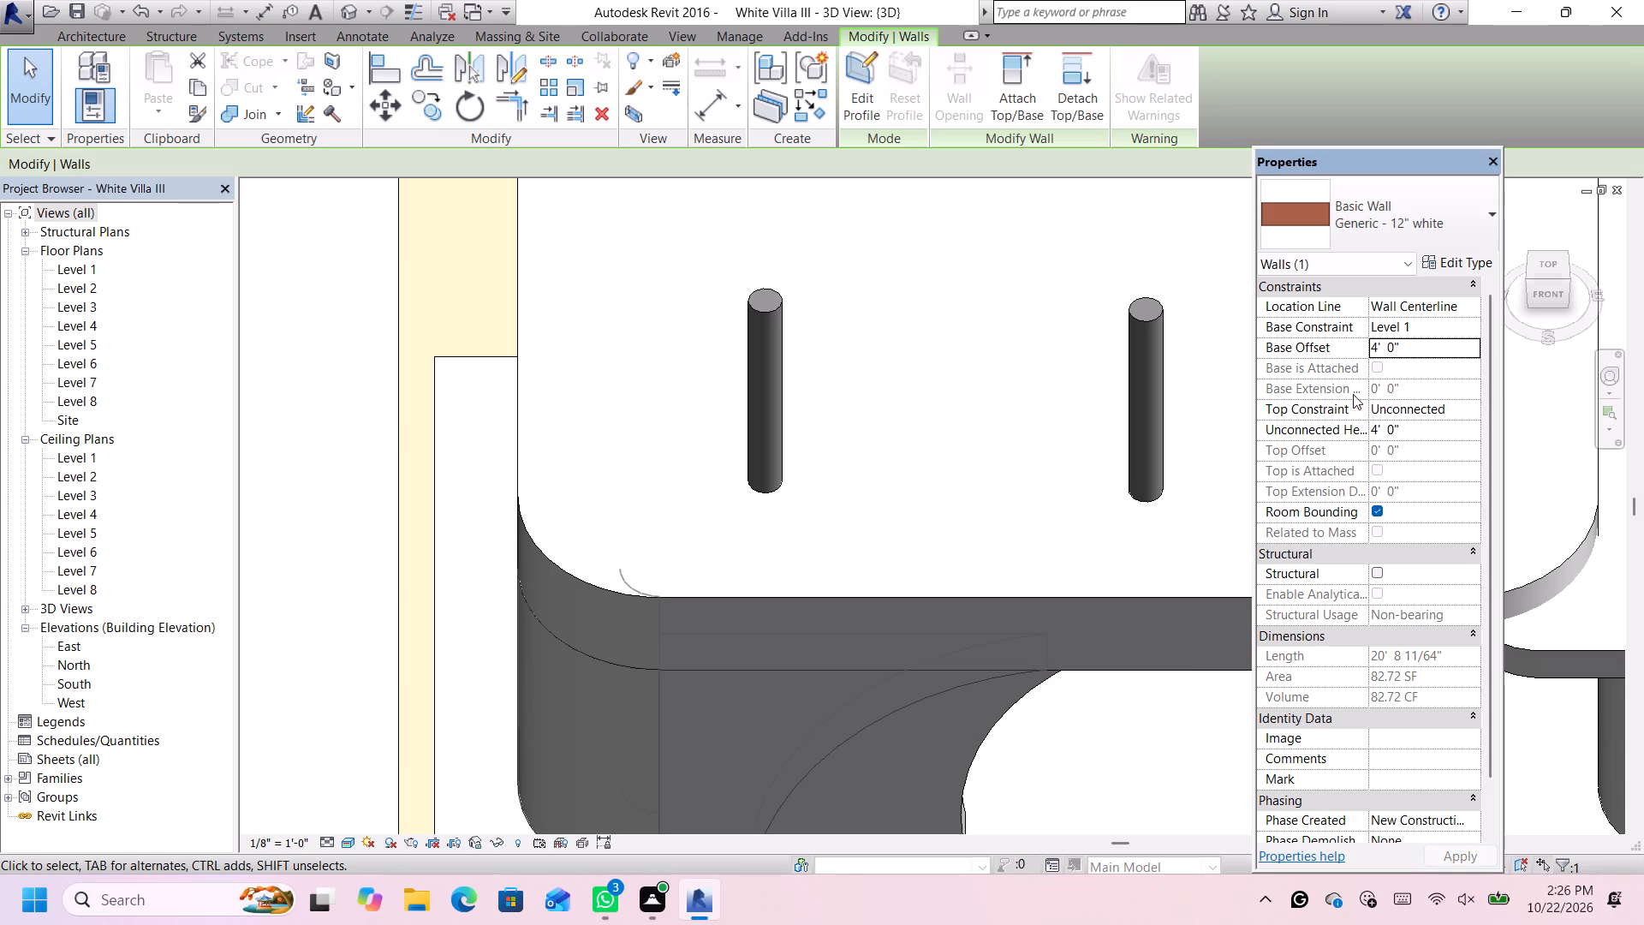
Change the base constraint of the 12" white wall to Level 3.
left_click(1409, 349)
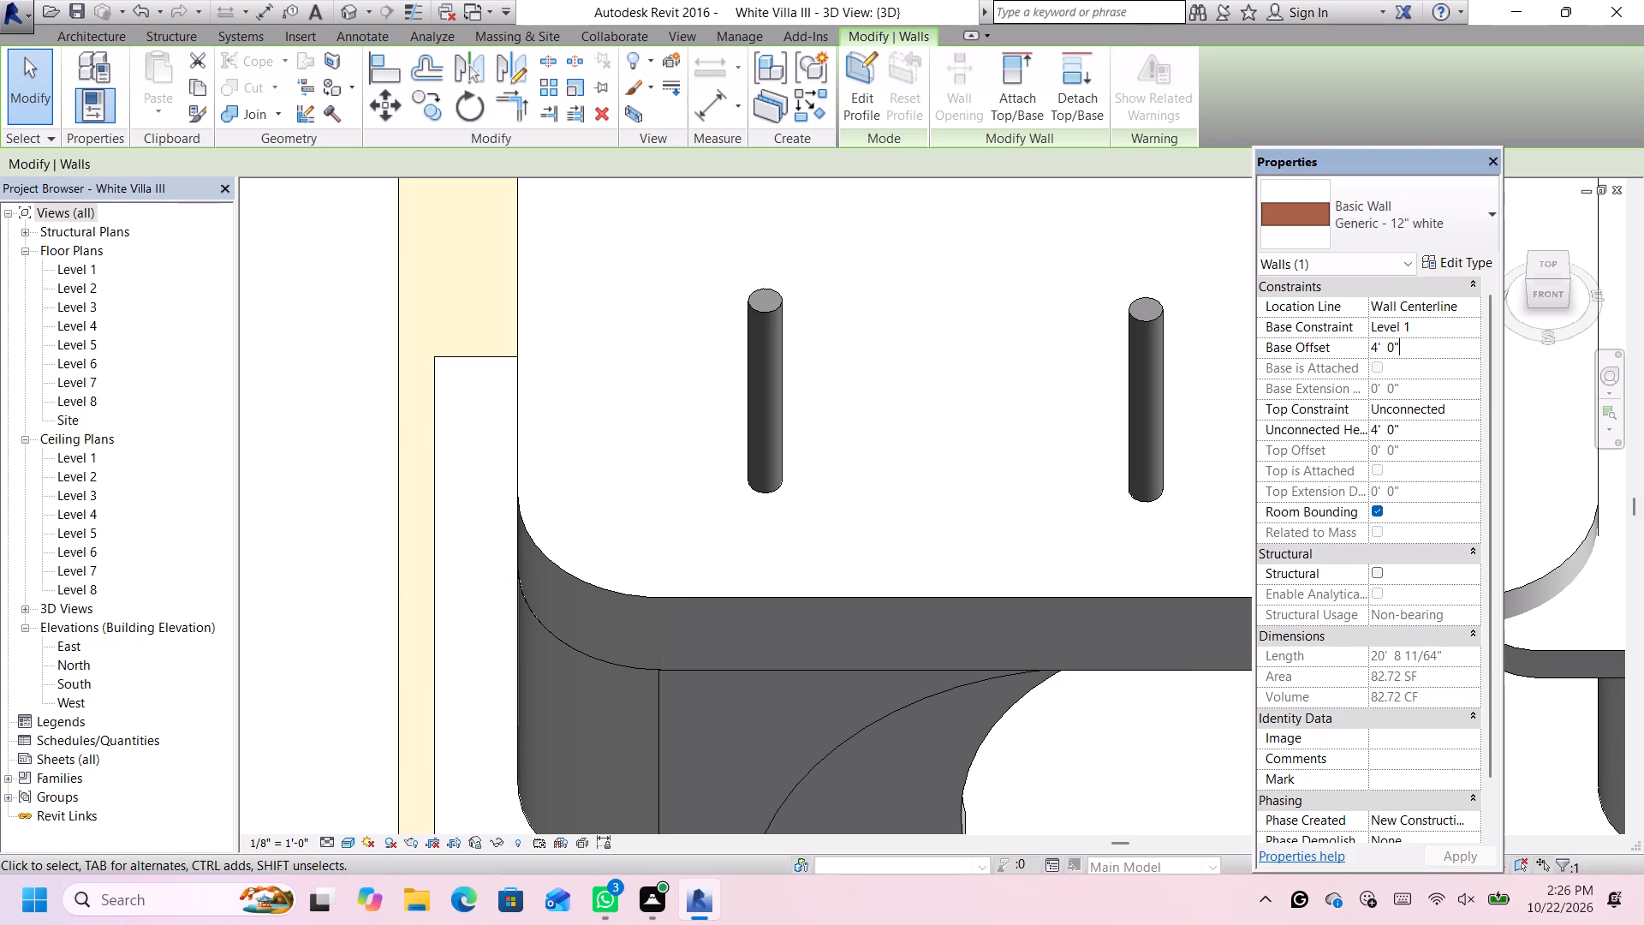
left_click_drag(1409, 349, 1367, 343)
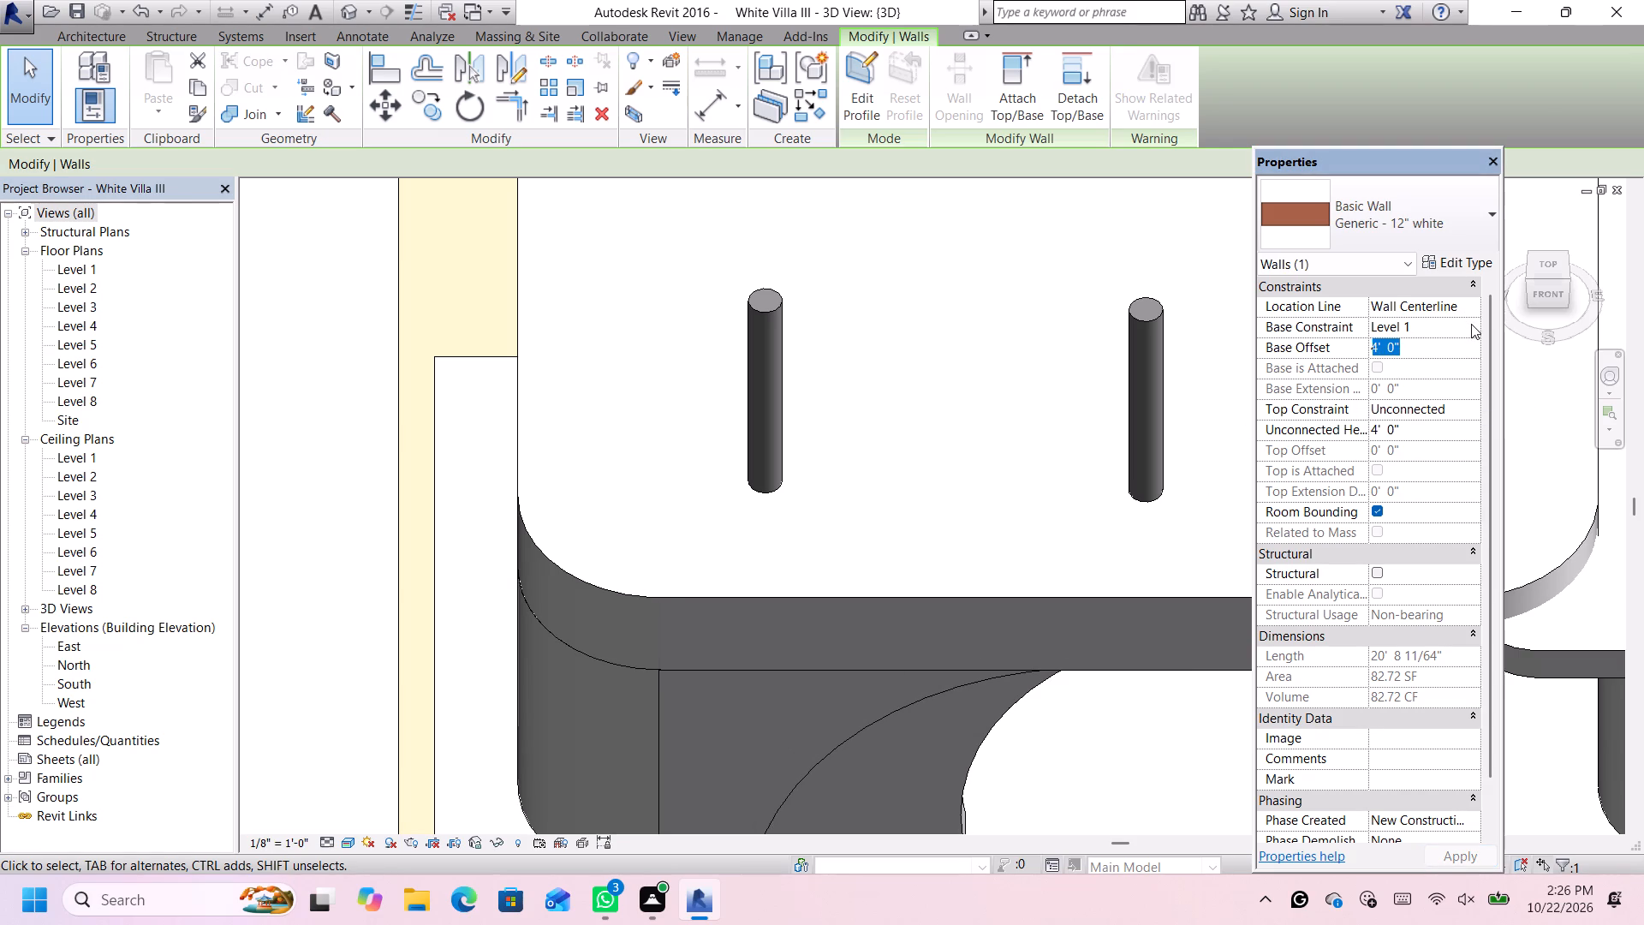
left_click(1471, 322)
left_click(1409, 385)
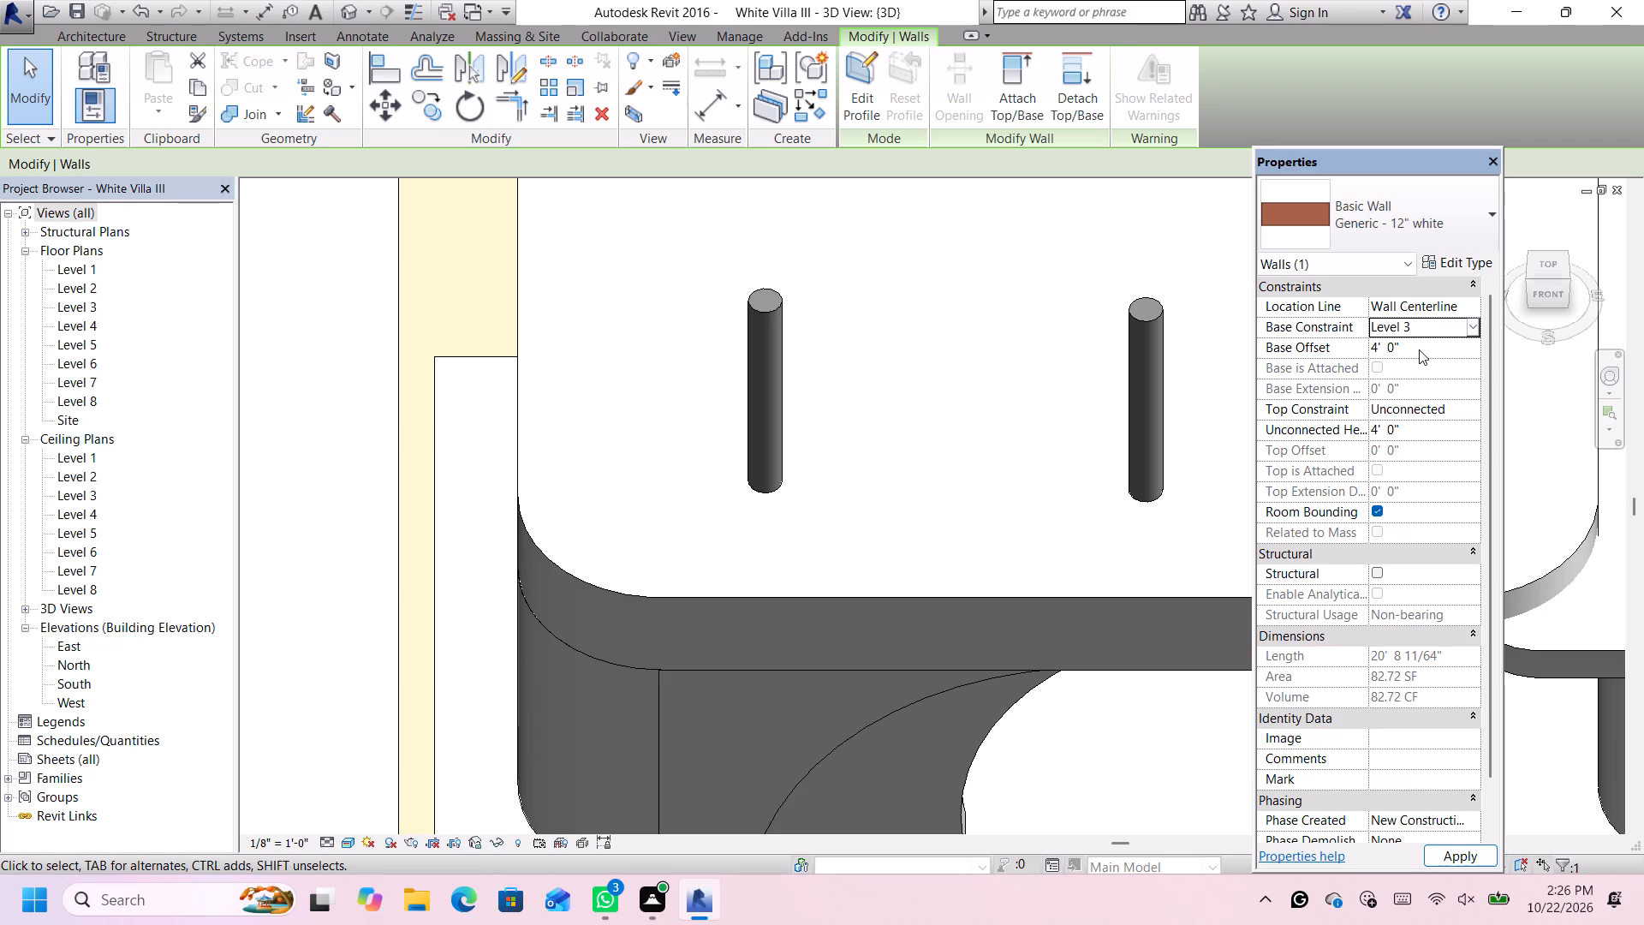
key("Return")
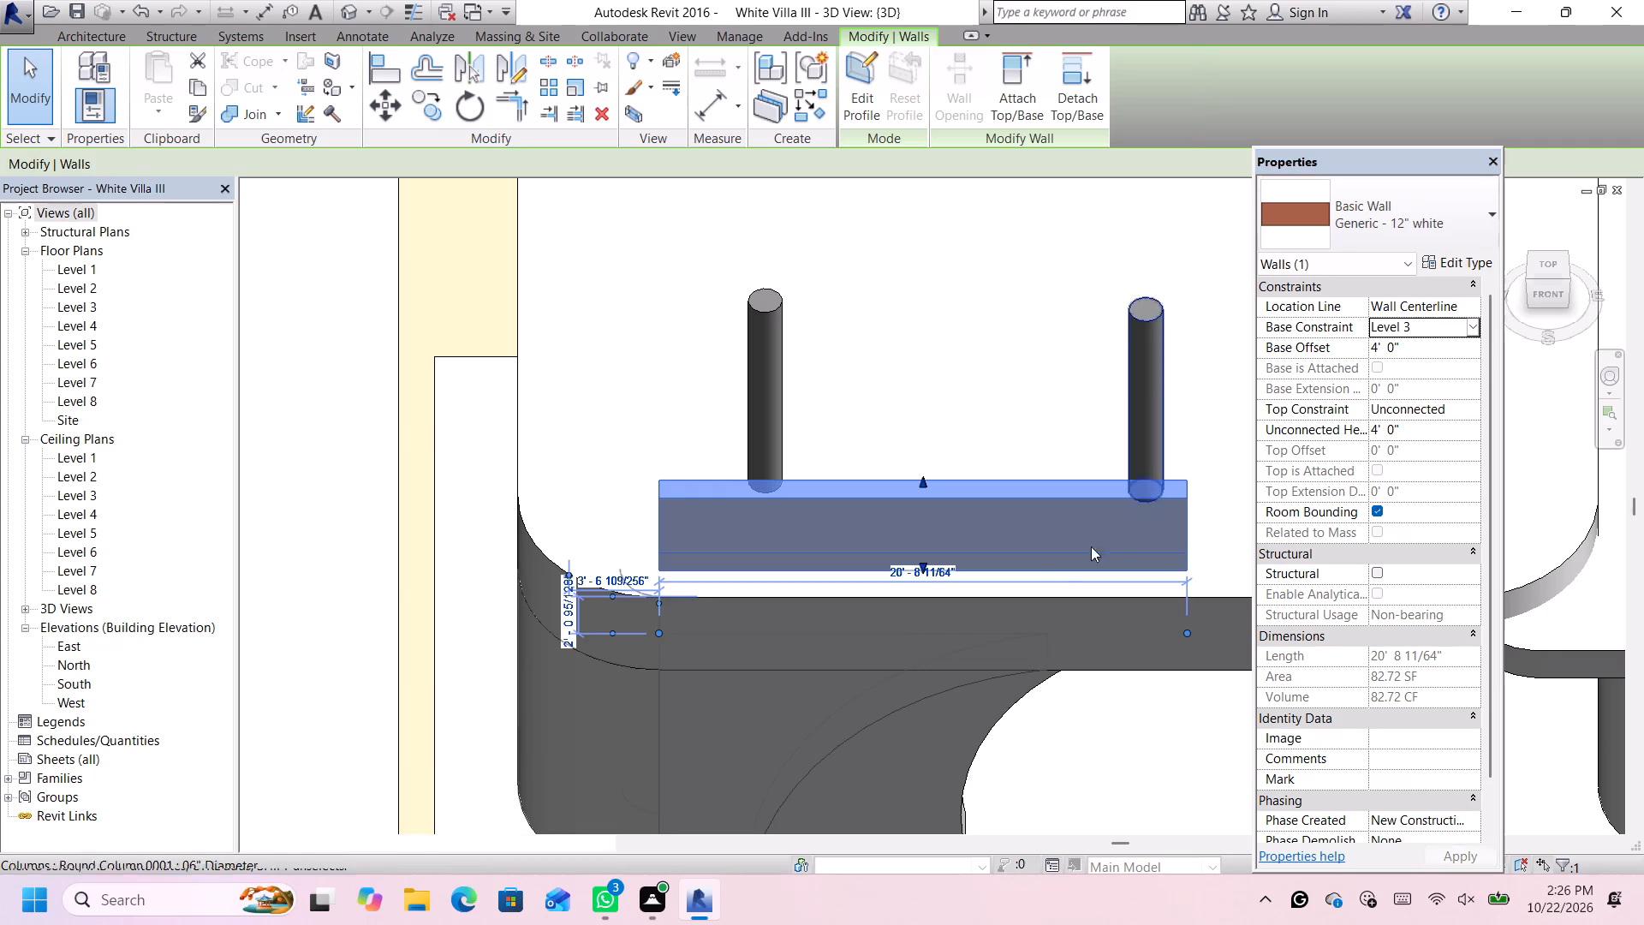
left_click(1412, 353)
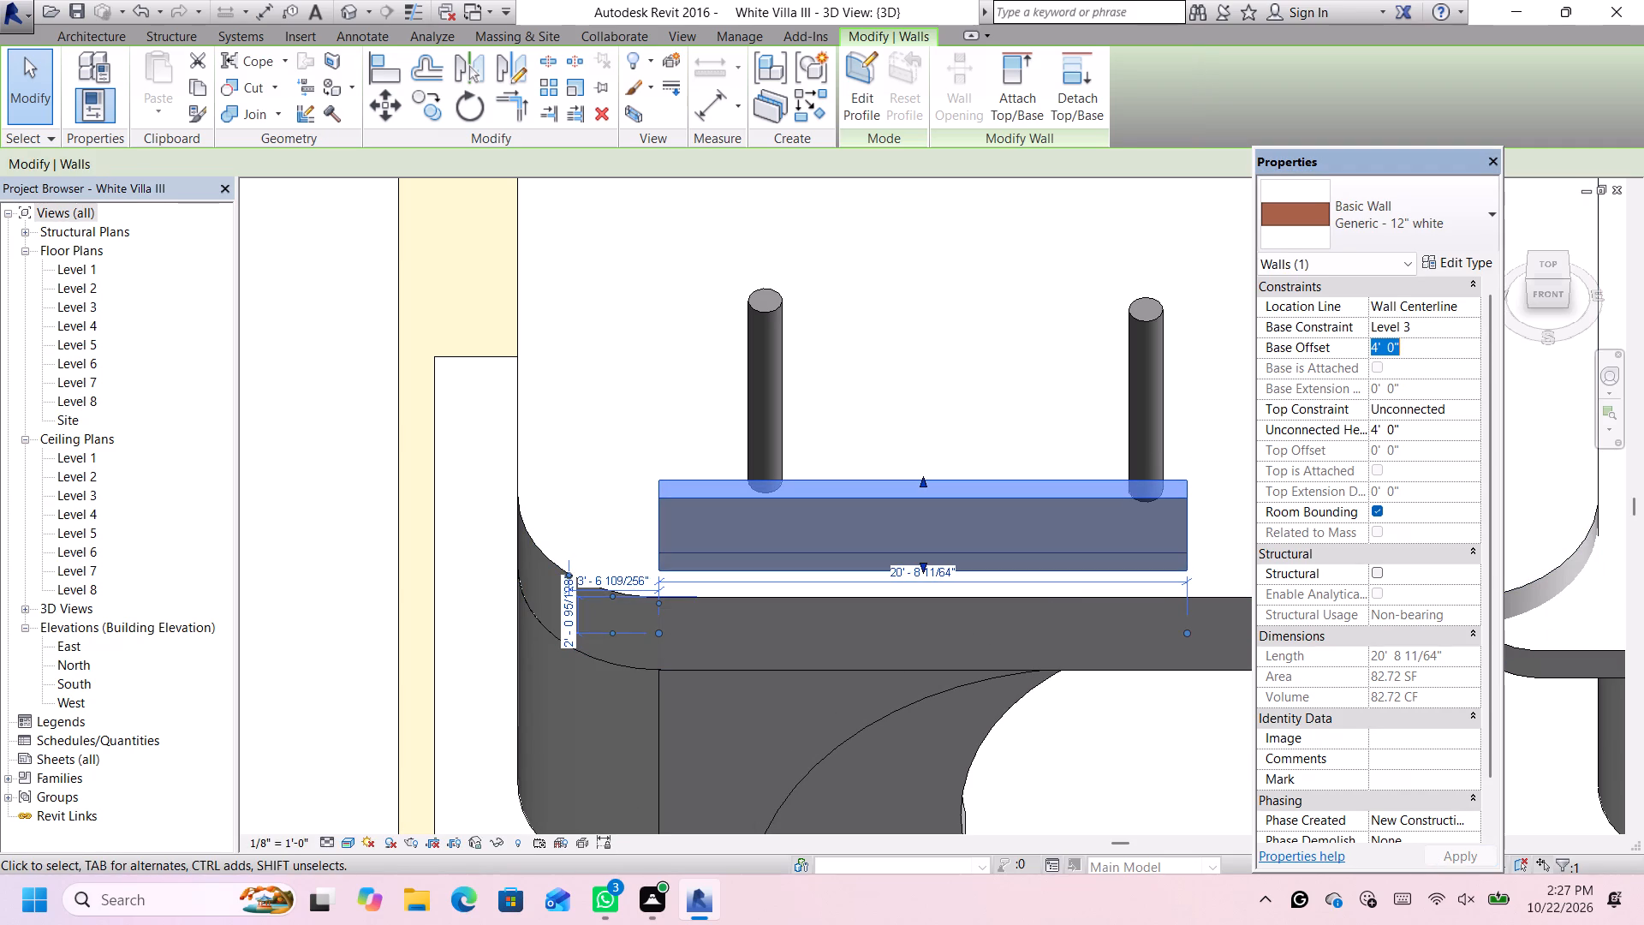
key("Return")
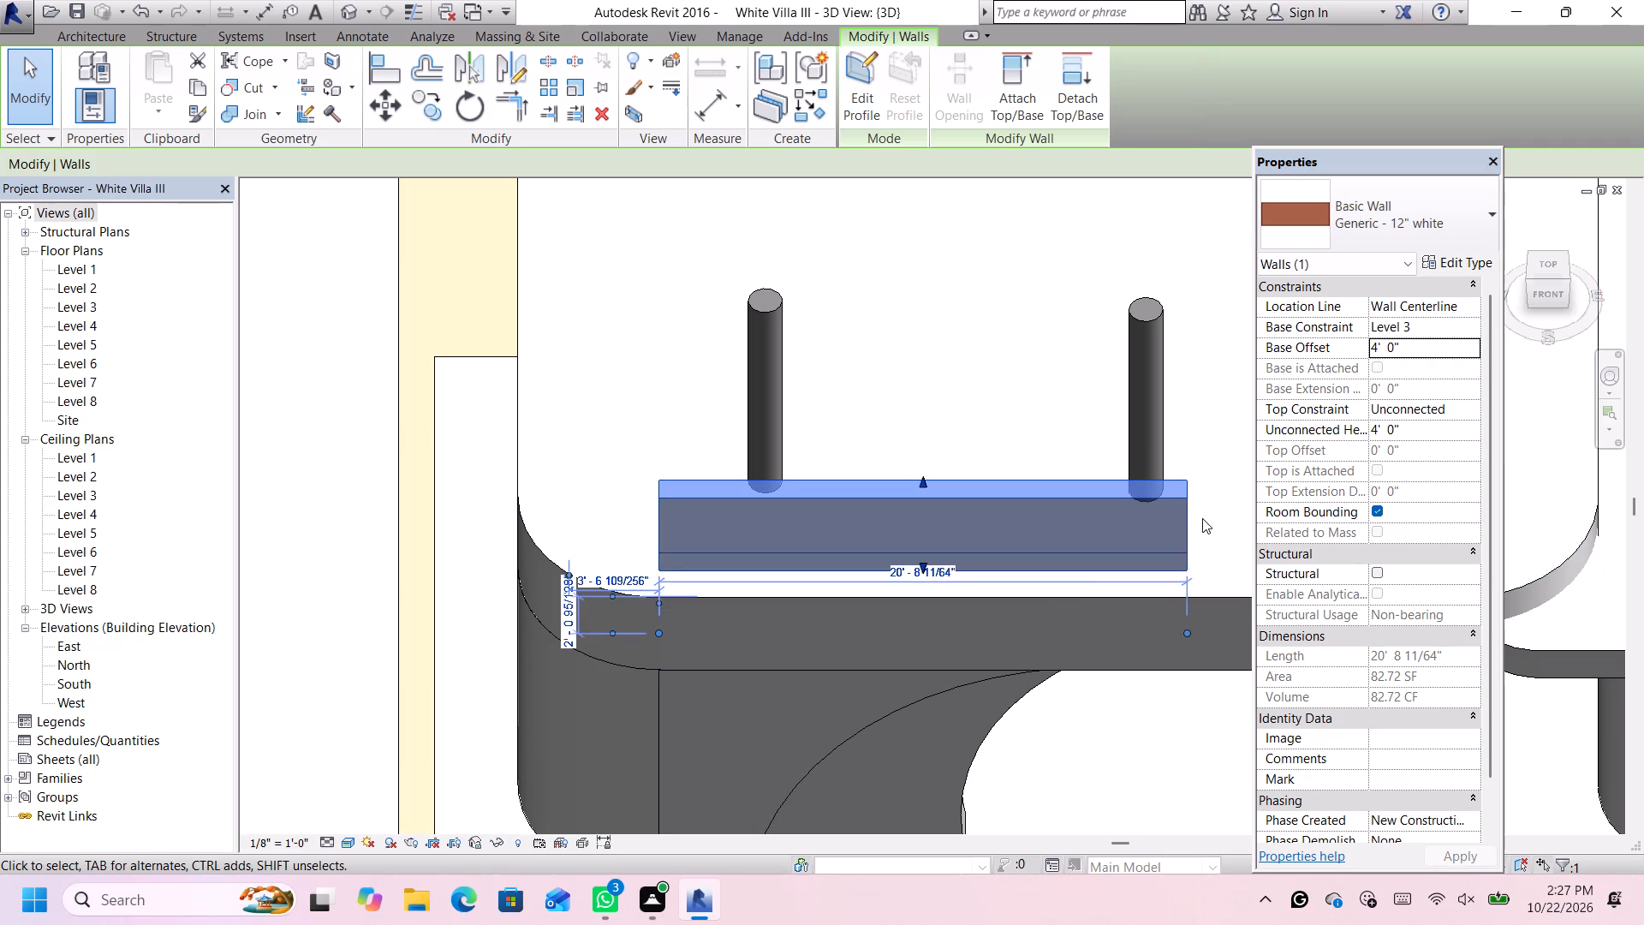
Working in the front view, set the 12" white wall's base offset to 3' to seat it on the roof slab.
scroll(1096, 571, "up", 2)
scroll(1126, 549, "down", 3)
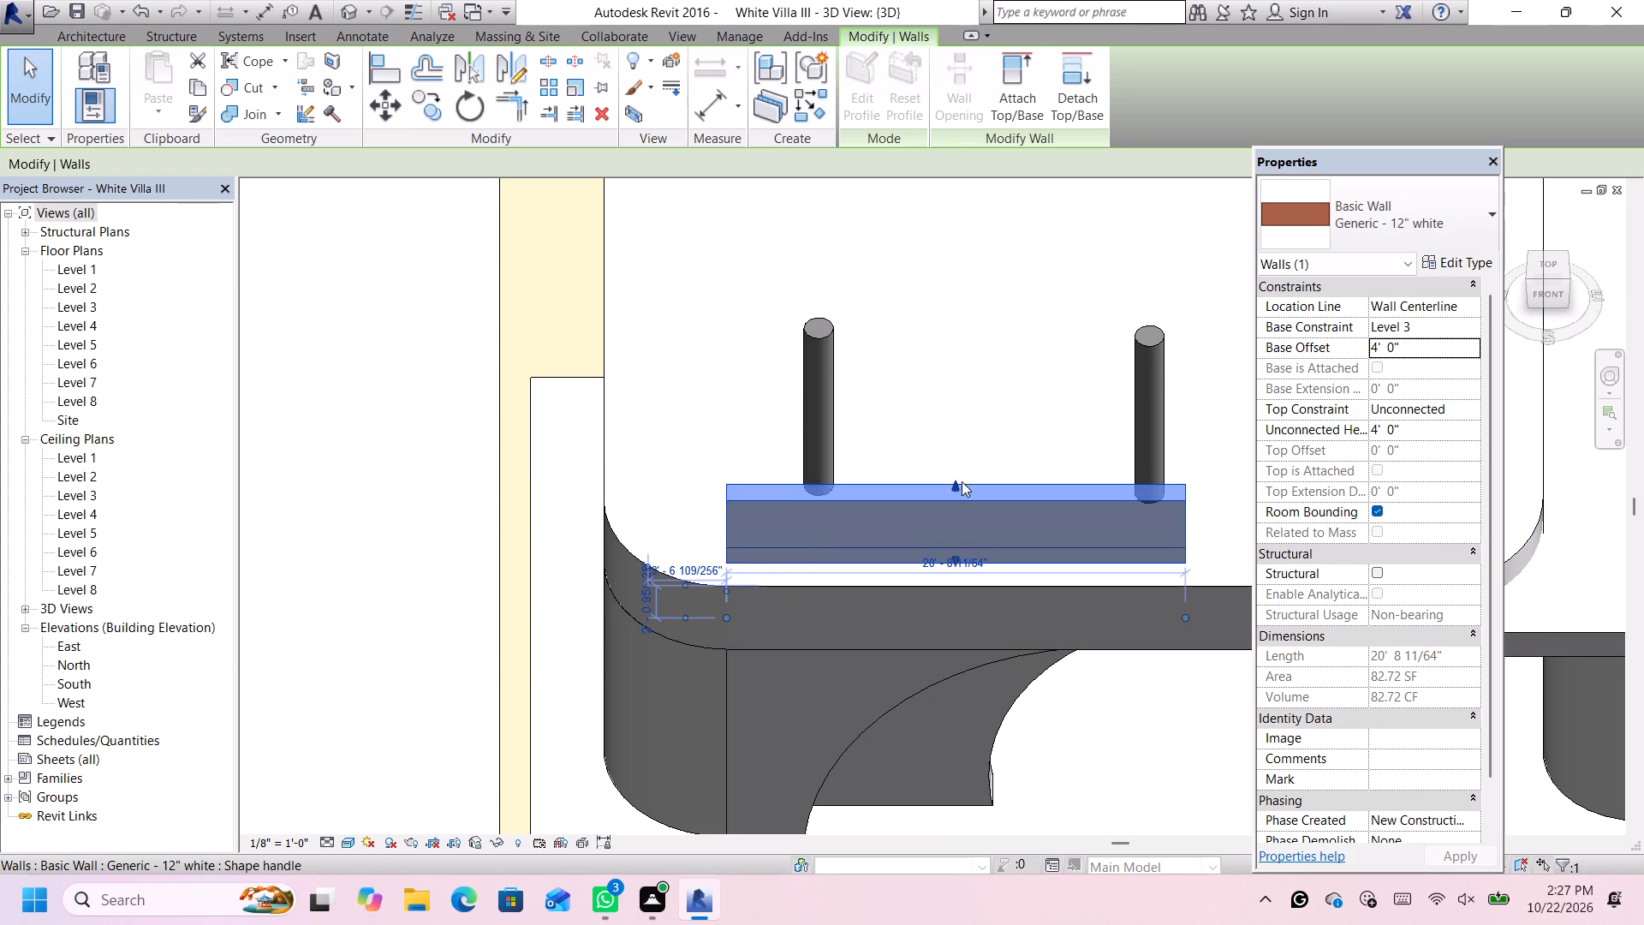
left_click(1416, 424)
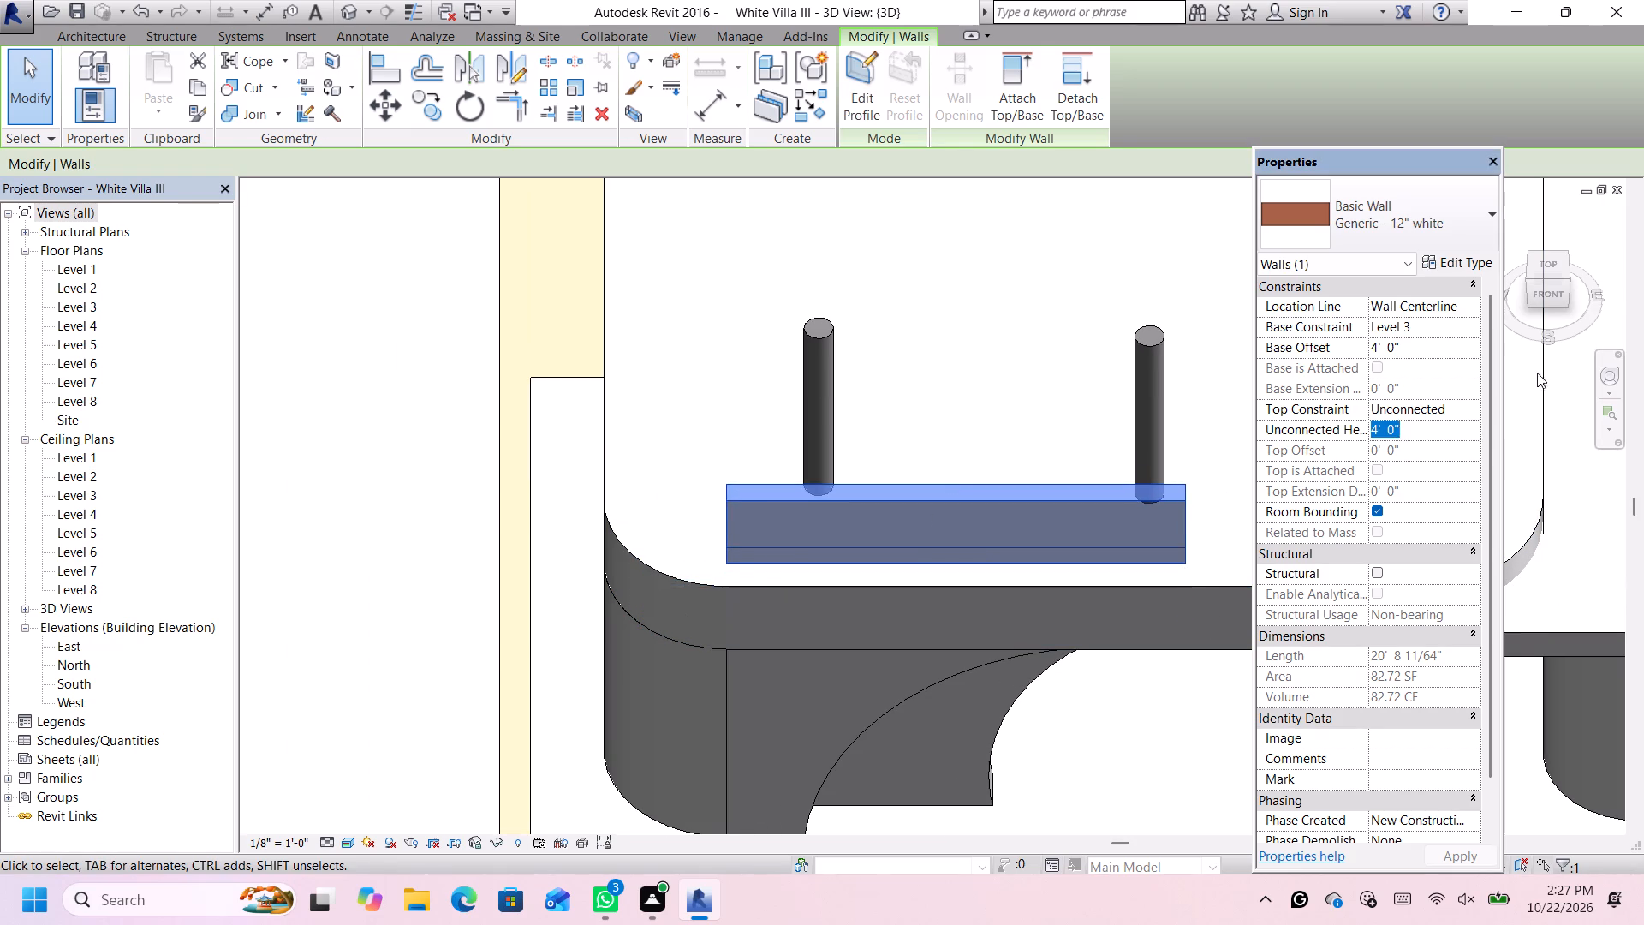
left_click(1555, 290)
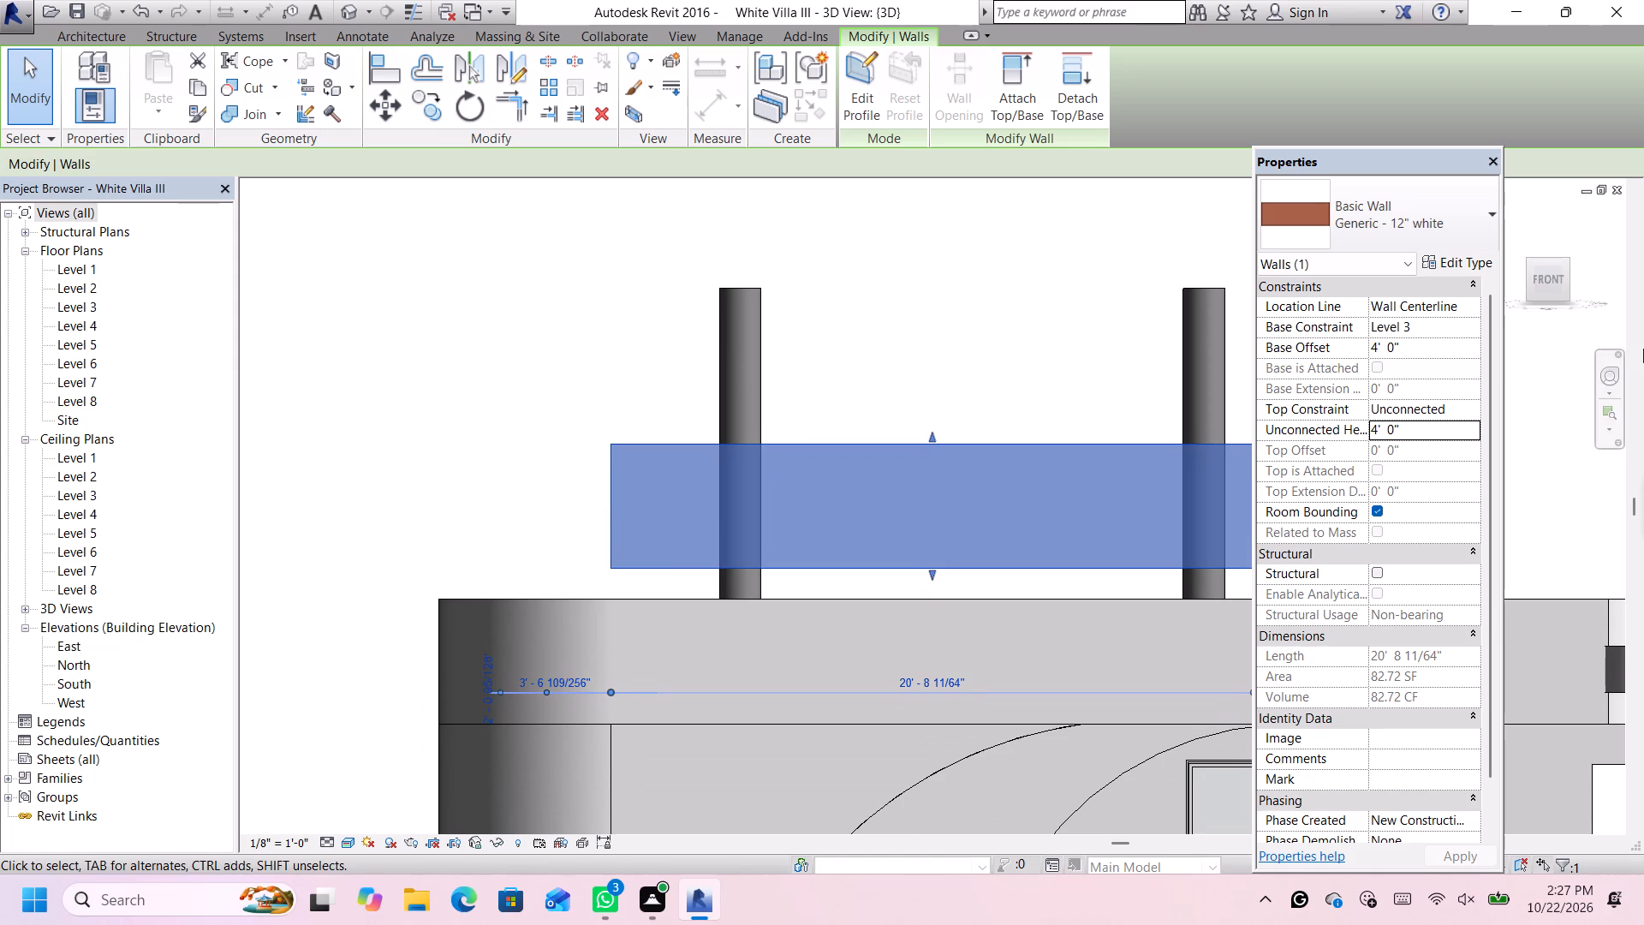
scroll(1503, 468, "down", 2)
scroll(1140, 495, "down", 1)
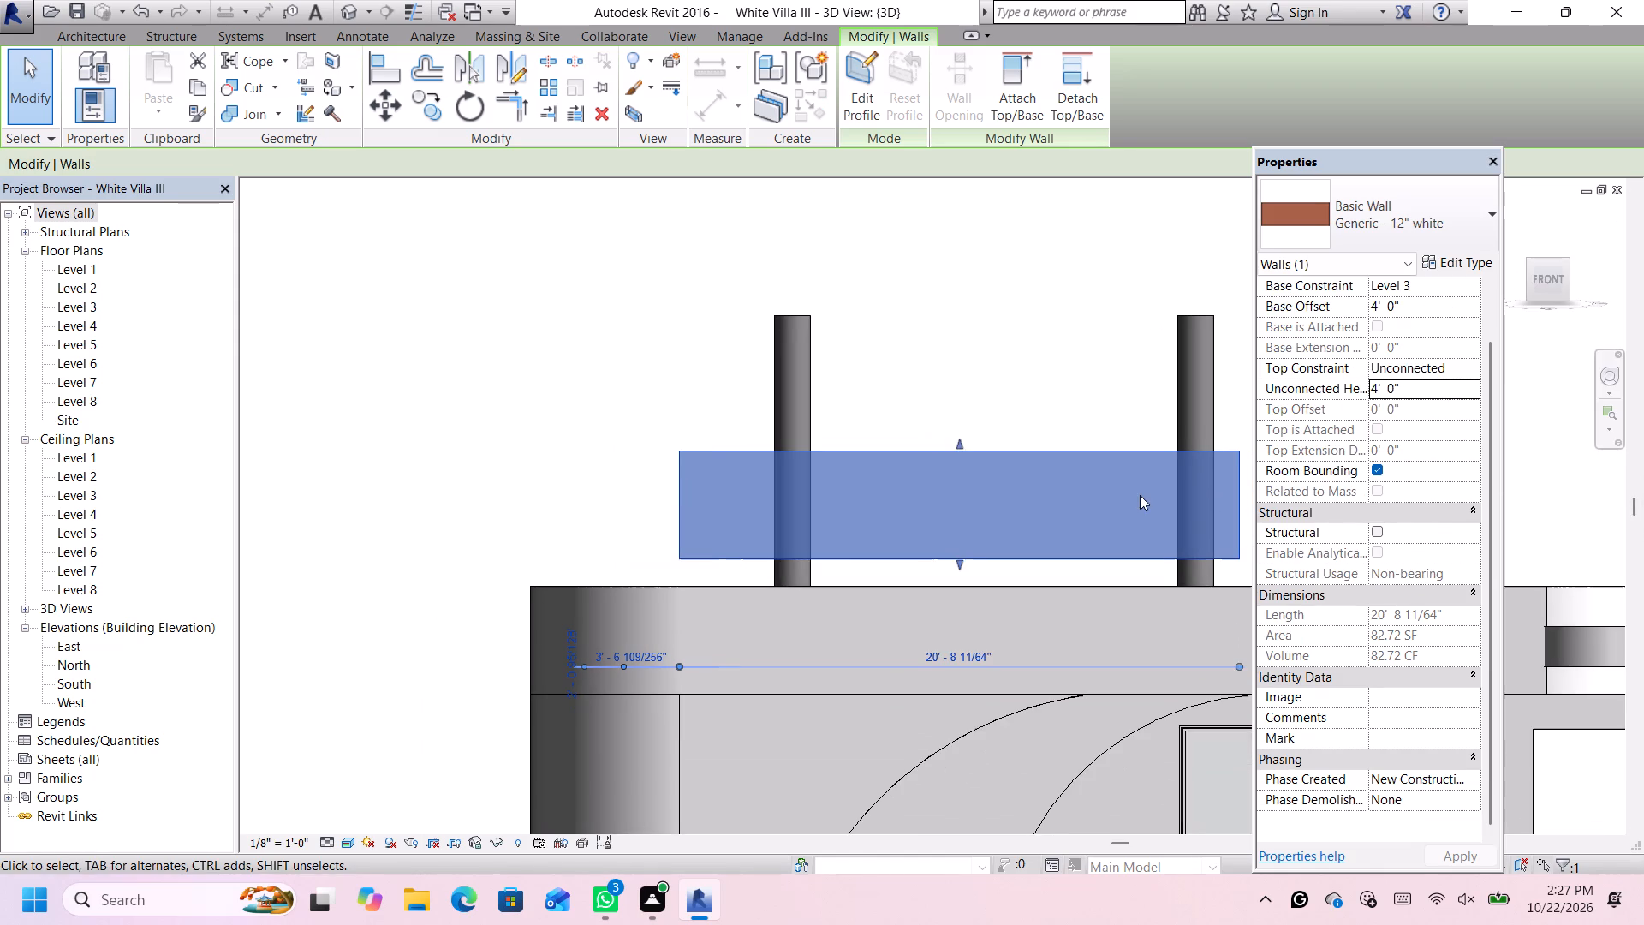
scroll(1140, 495, "down", 2)
scroll(1392, 312, "down", 2)
scroll(1396, 311, "up", 3)
left_click(1405, 346)
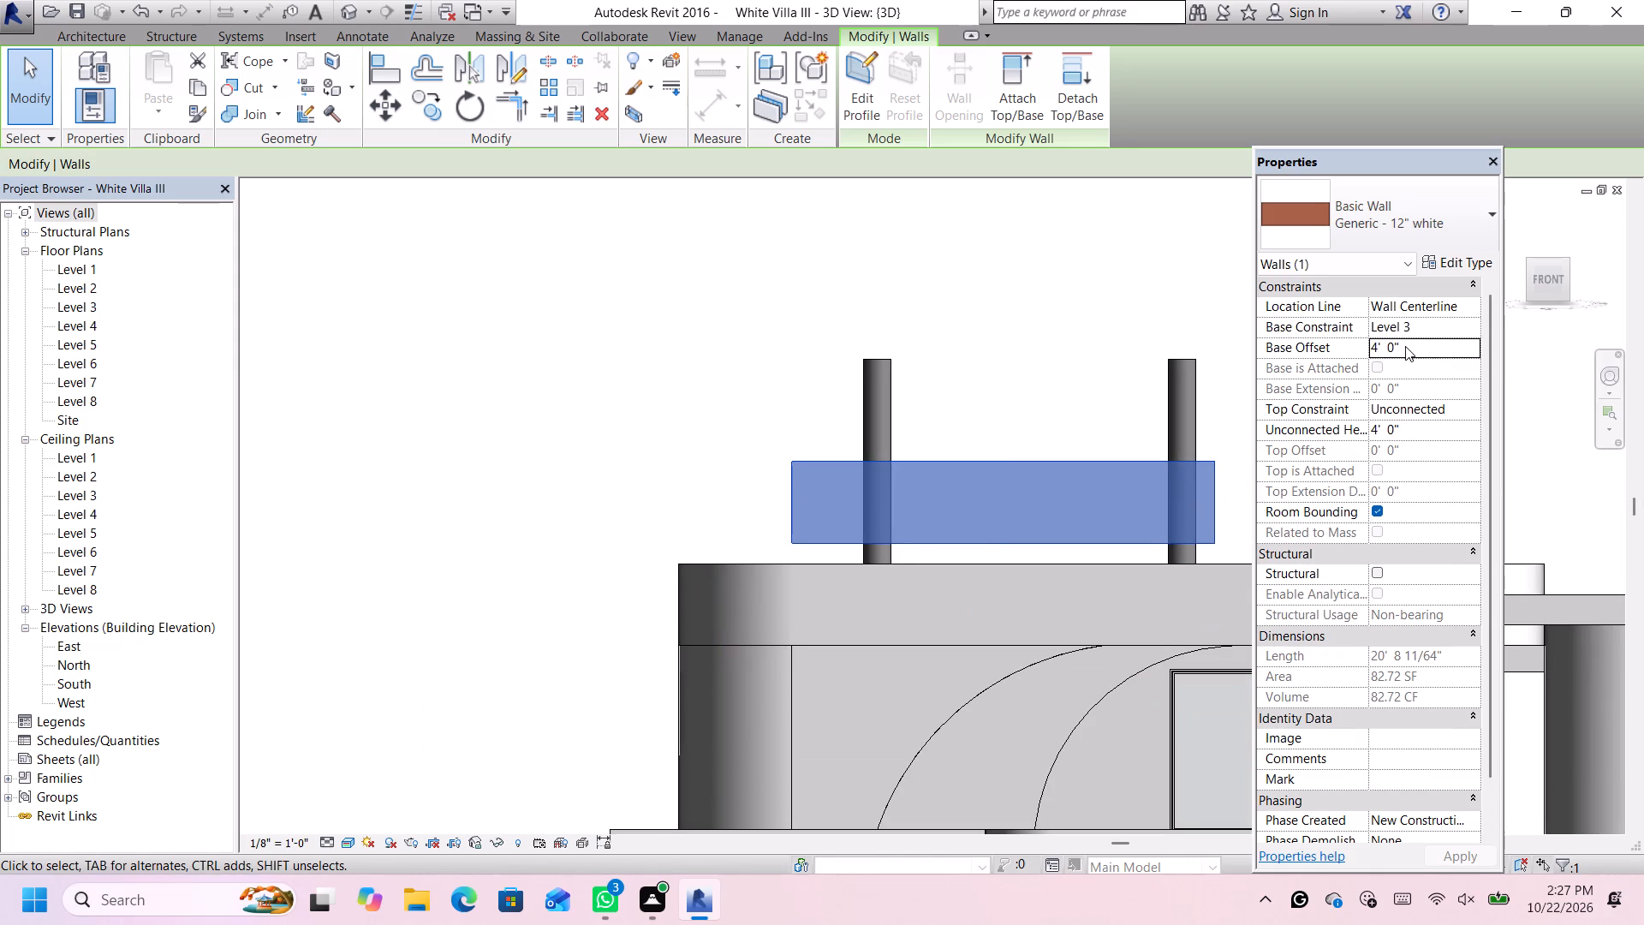
key("BackSpace")
key("BackSpace")
key("BackSpace")
key("BackSpace")
key("BackSpace")
key("BackSpace")
key("BackSpace")
key("BackSpace")
key("BackSpace")
key("BackSpace")
key("BackSpace")
key("BackSpace")
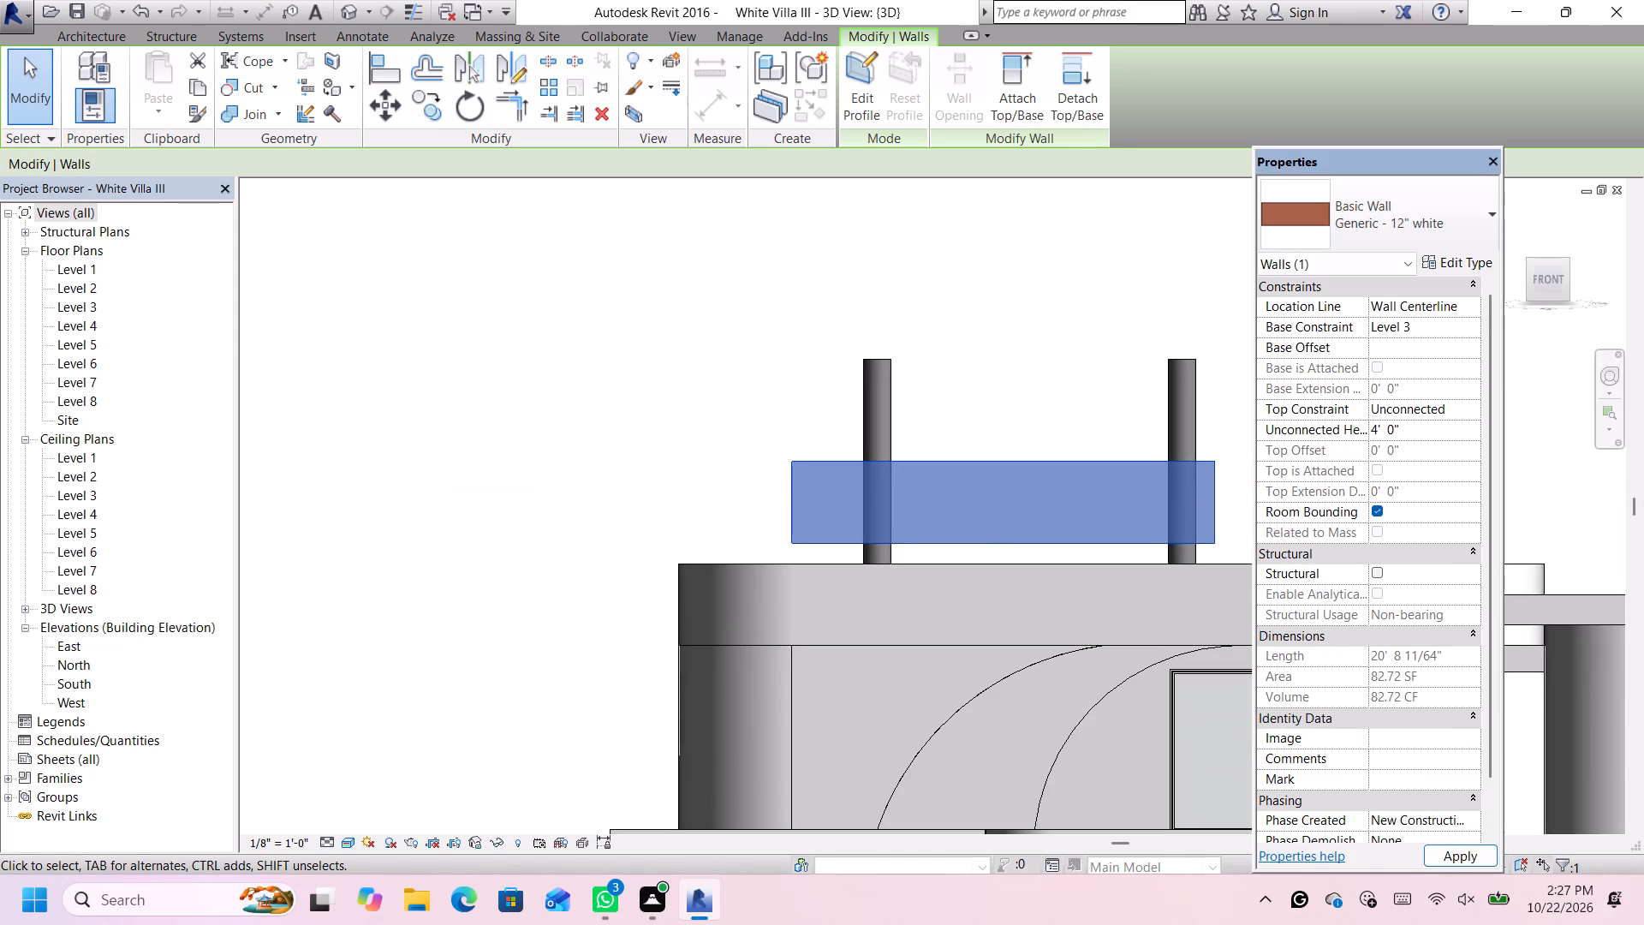
type("3'")
key("Return")
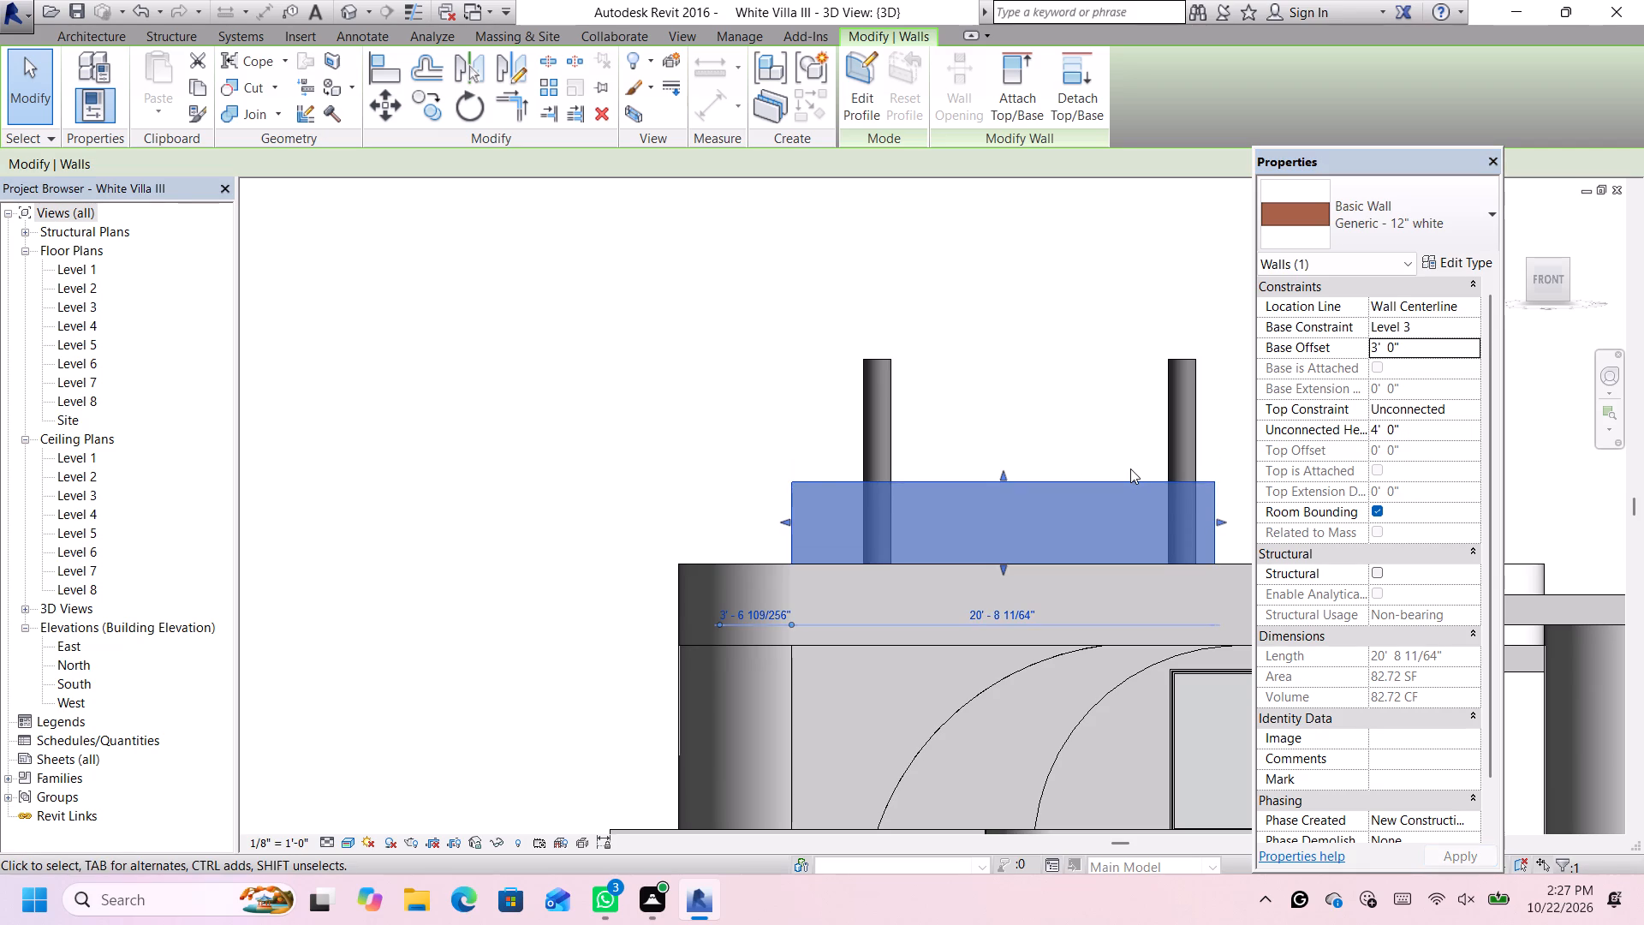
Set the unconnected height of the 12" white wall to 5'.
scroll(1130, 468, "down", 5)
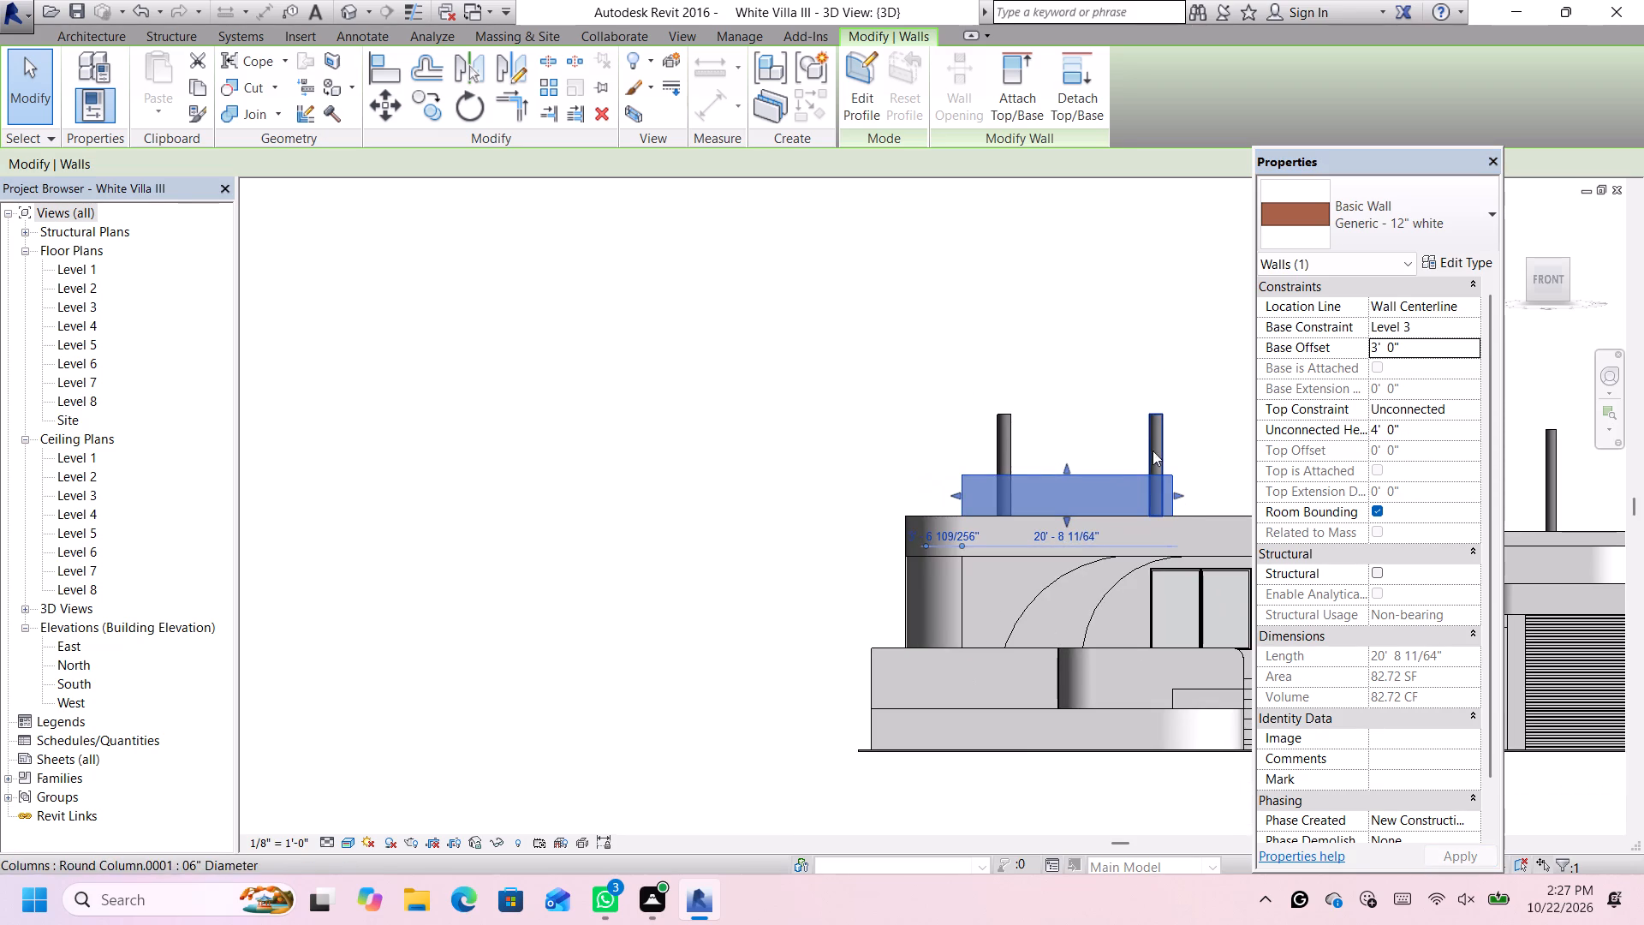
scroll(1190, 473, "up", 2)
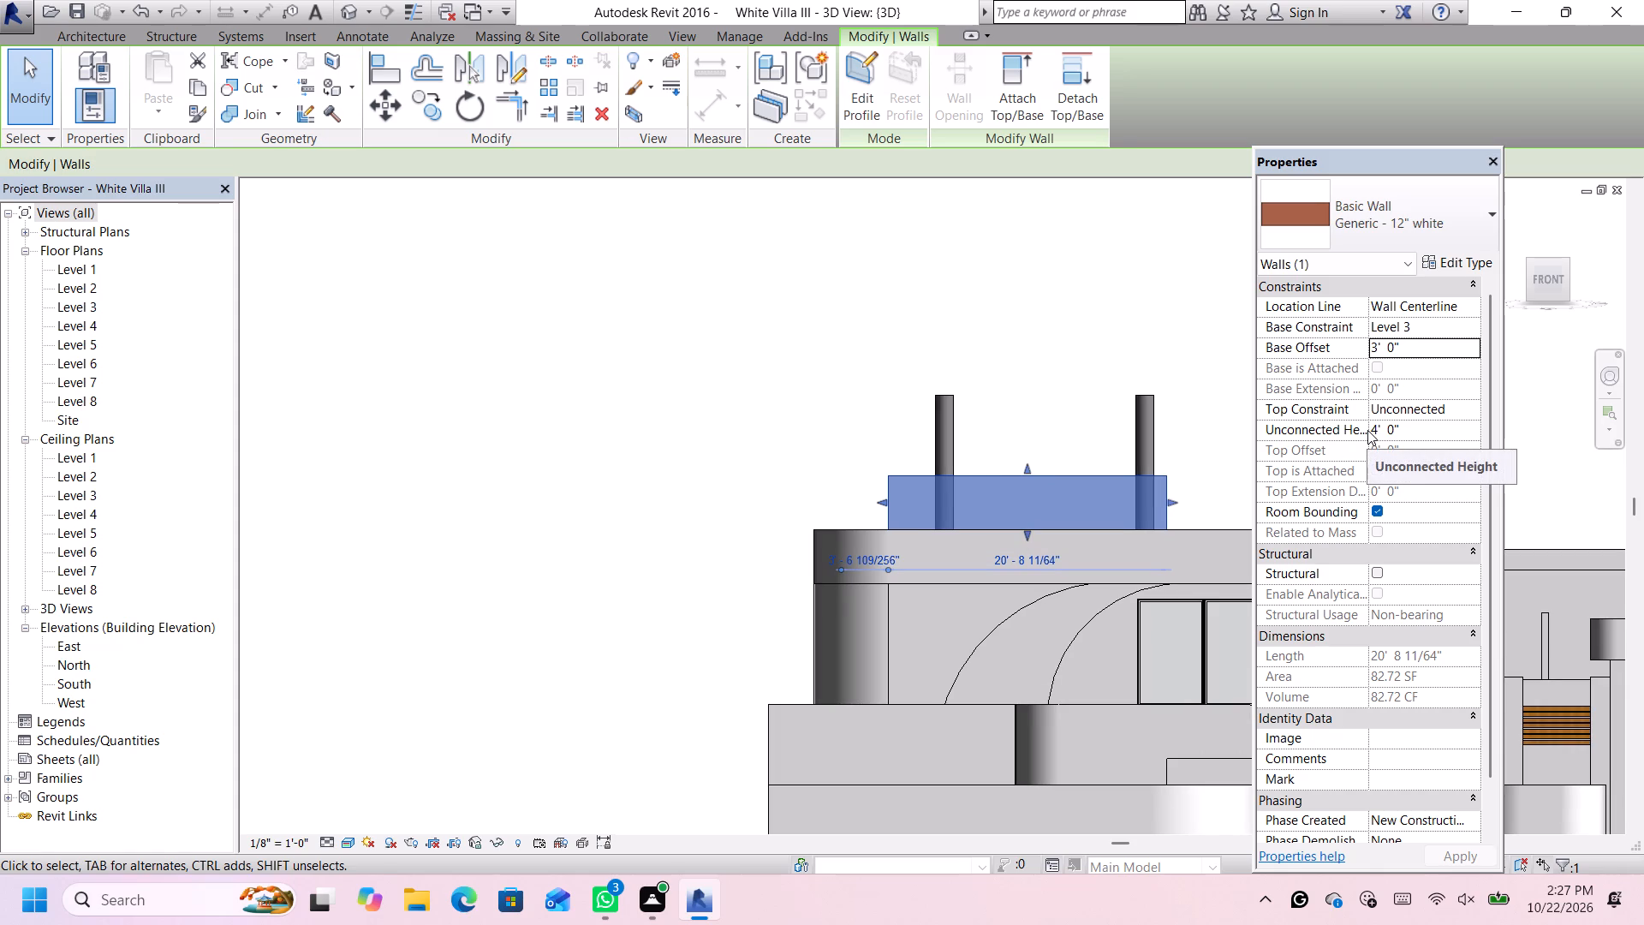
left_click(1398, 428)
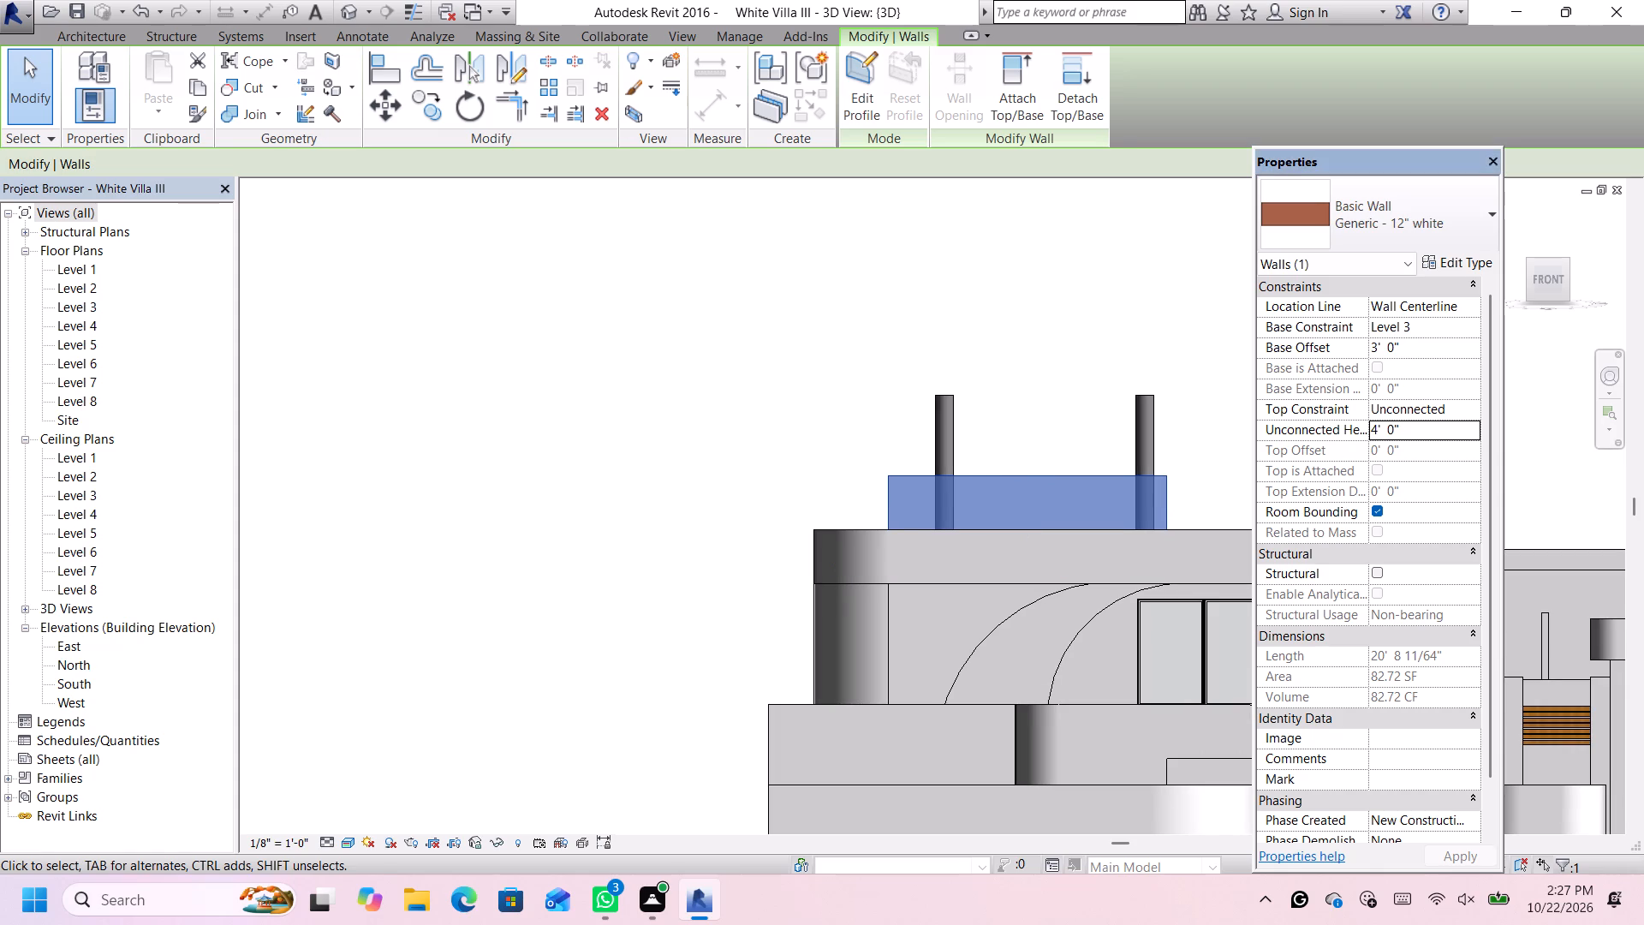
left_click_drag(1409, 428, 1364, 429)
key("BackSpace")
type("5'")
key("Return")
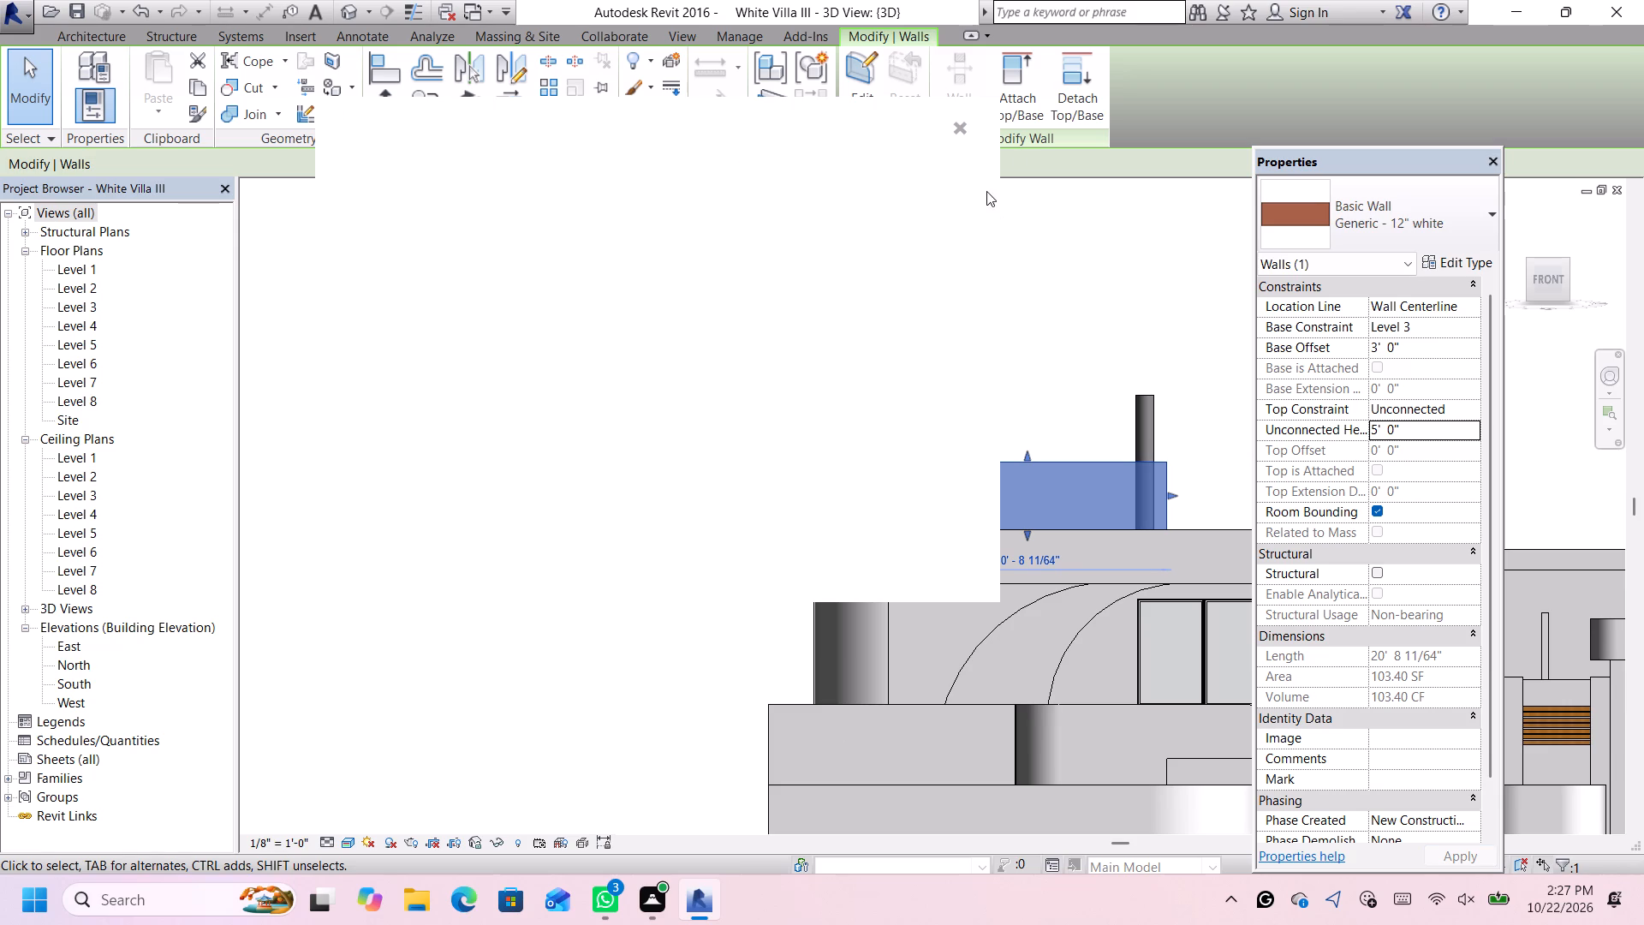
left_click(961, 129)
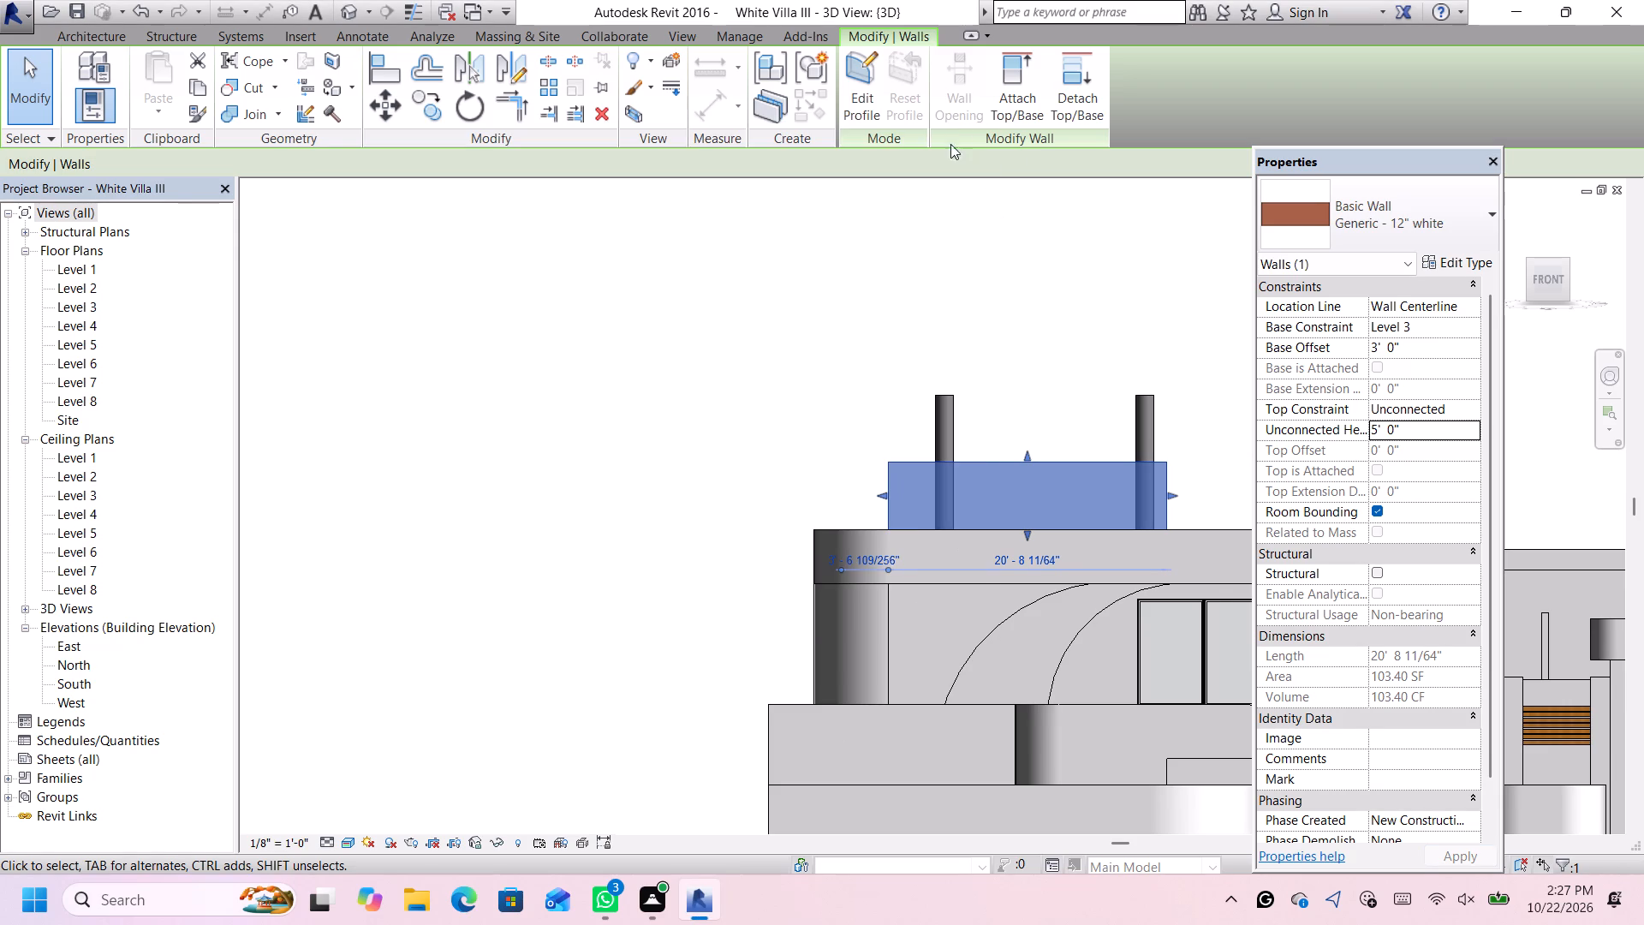
Set the unconnected height of the 12" white wall to 6'.
left_click(1415, 434)
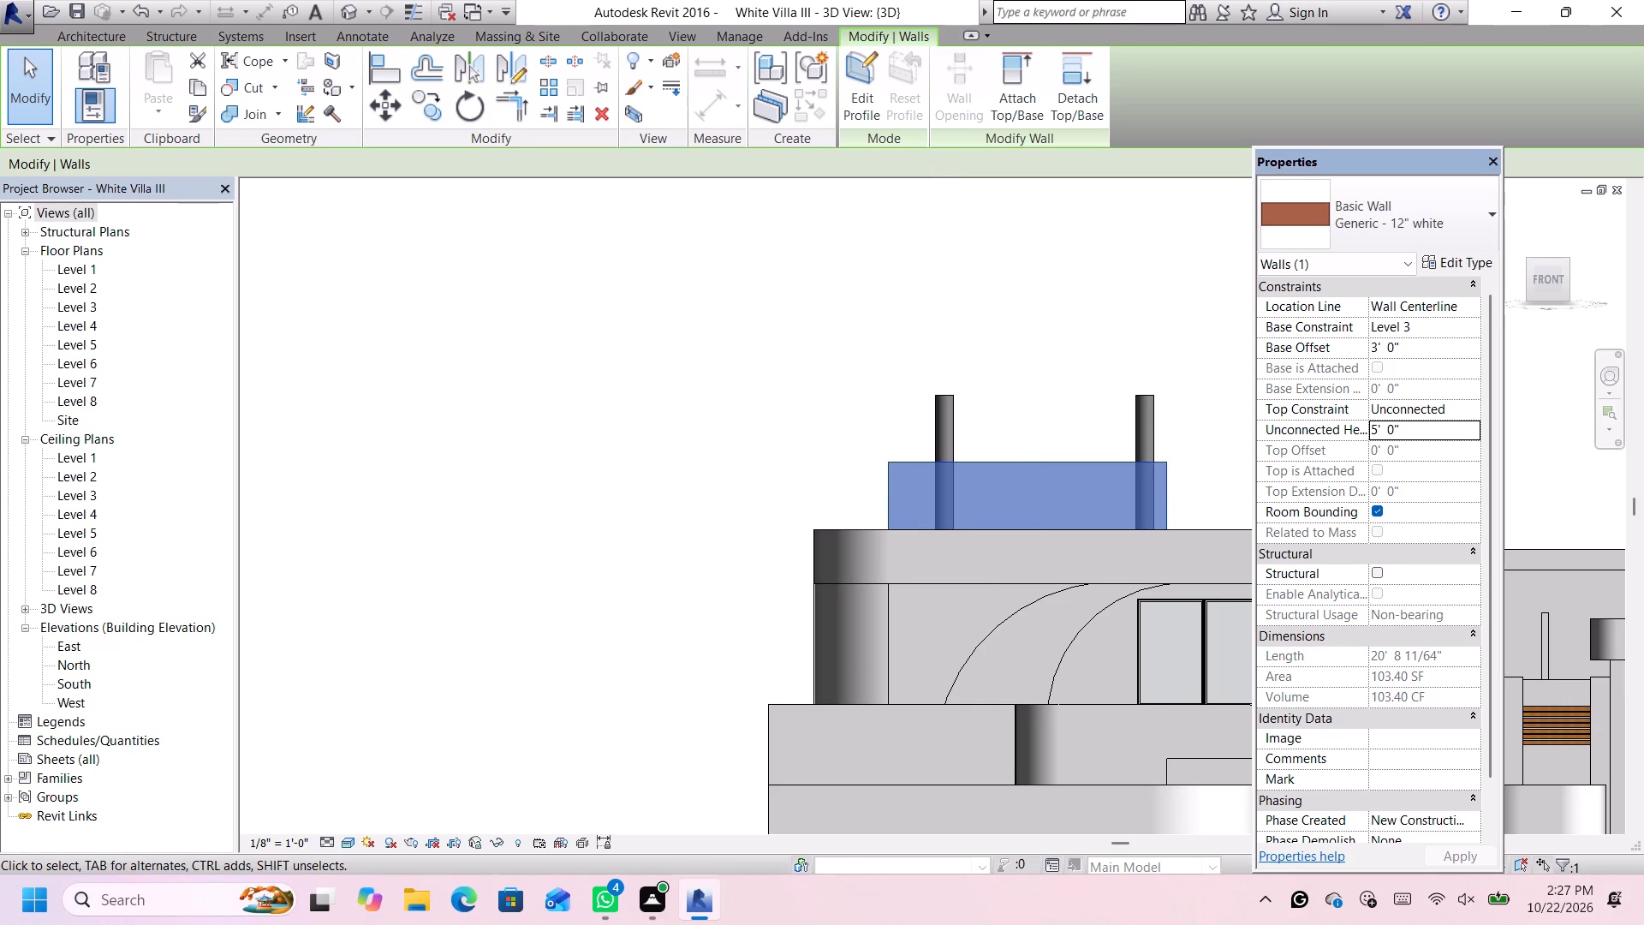
key("BackSpace")
type("6'")
key("Return")
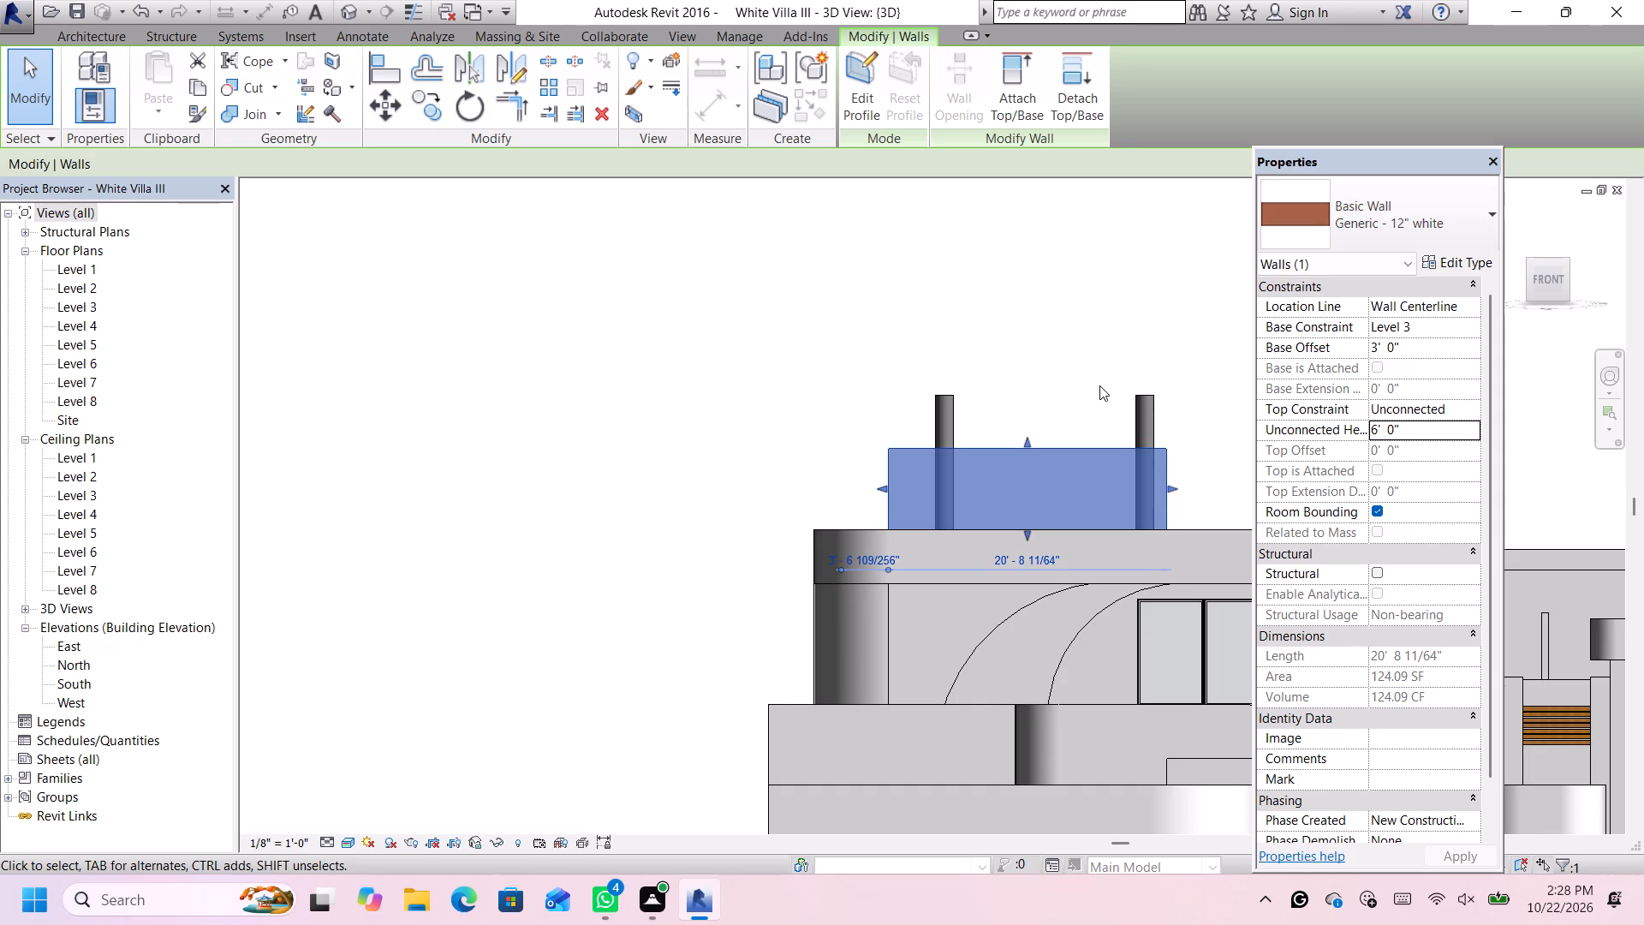
Set the unconnected height of the 12" white wall on the roof slab to 5.5'.
left_click(1412, 431)
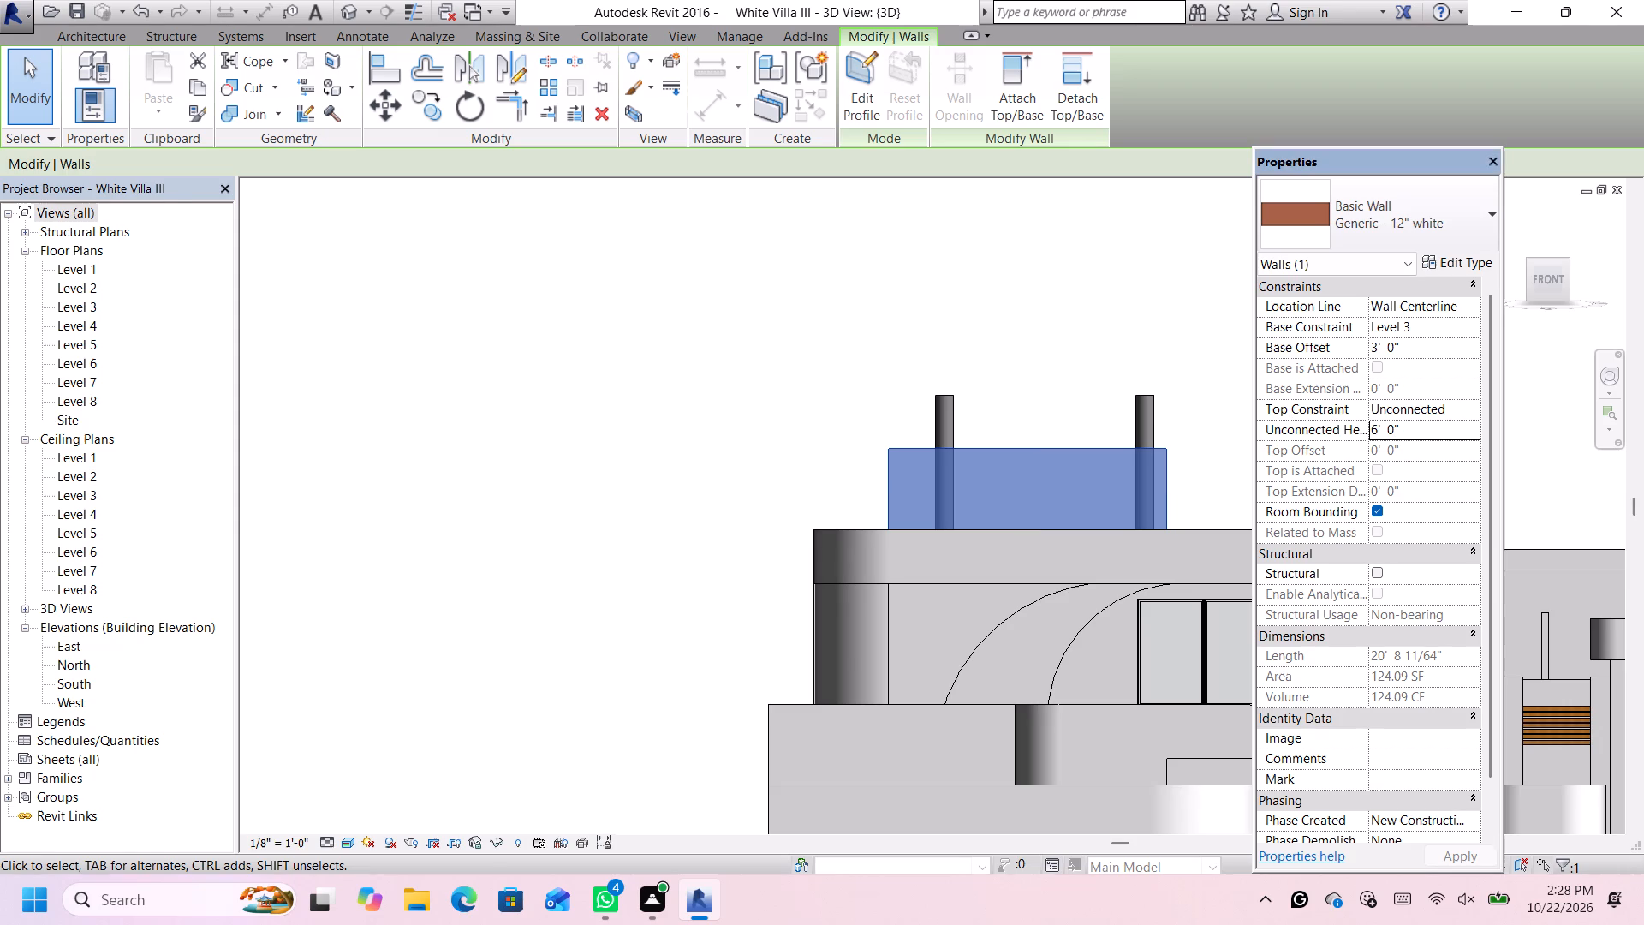
key("BackSpace")
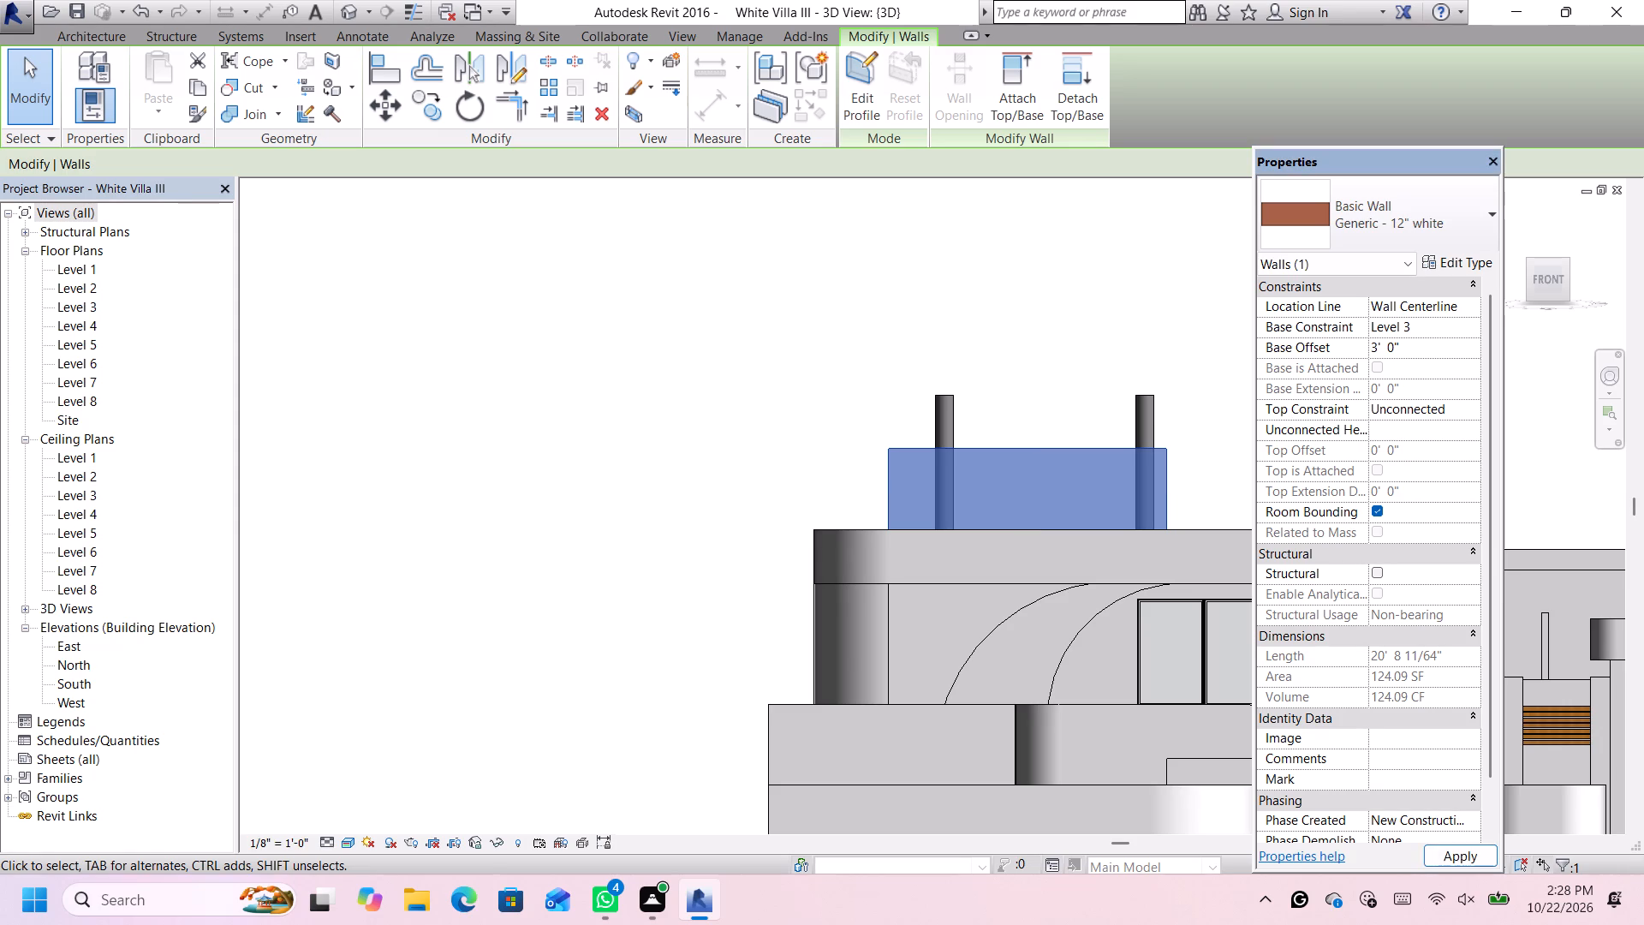
type("5.5'")
key("Return")
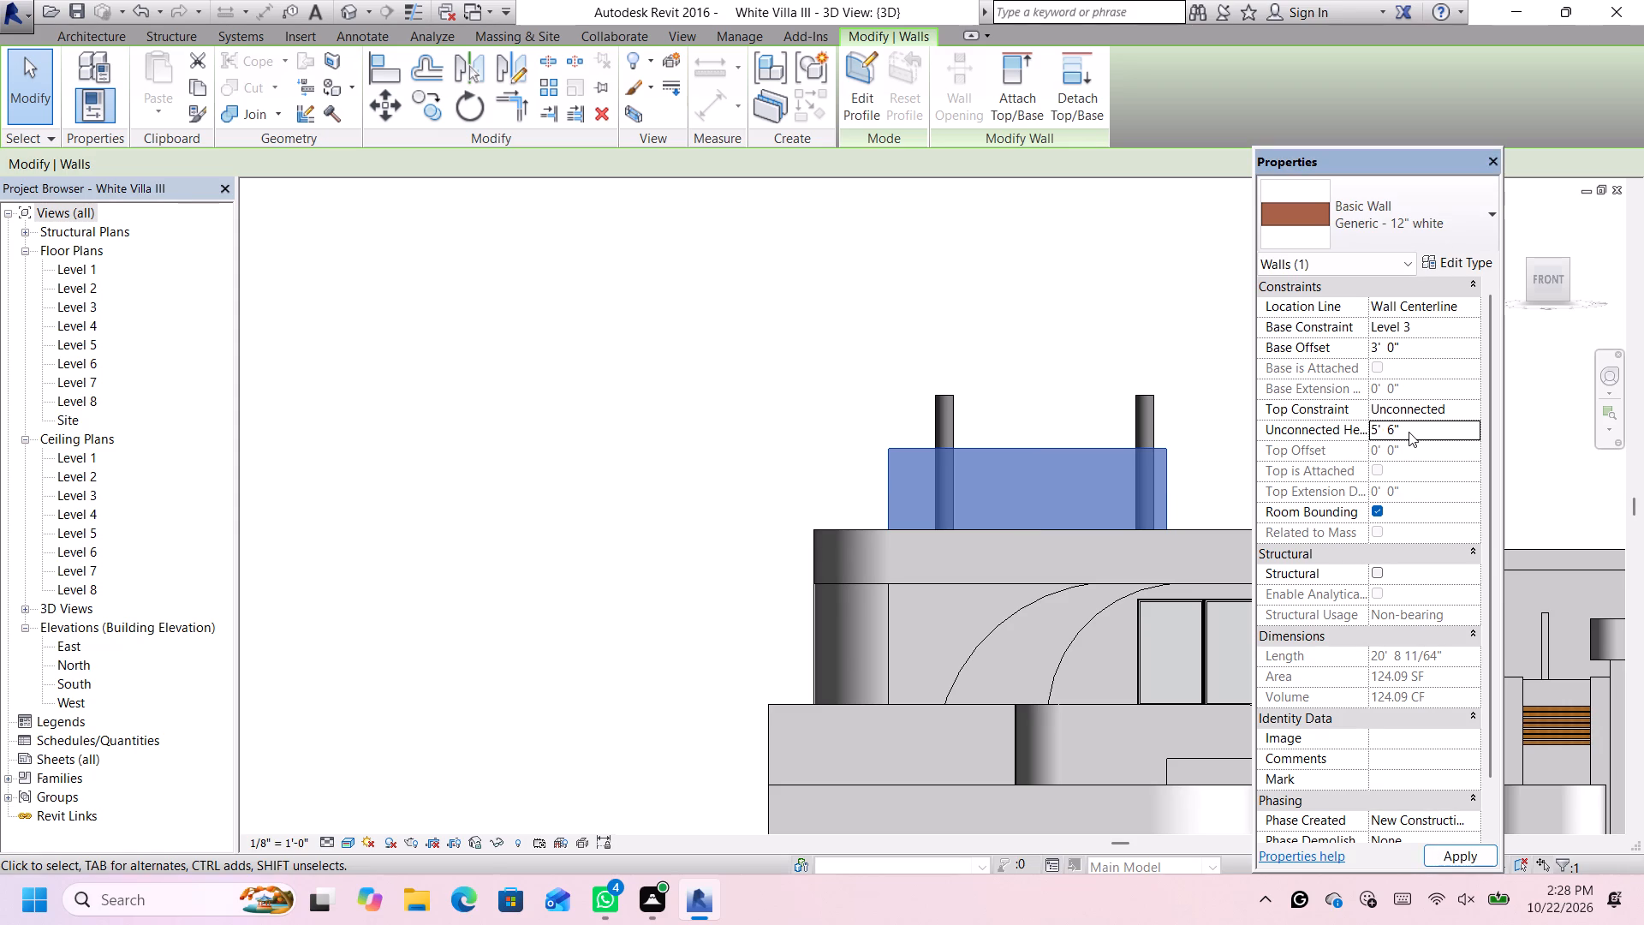
key("Return")
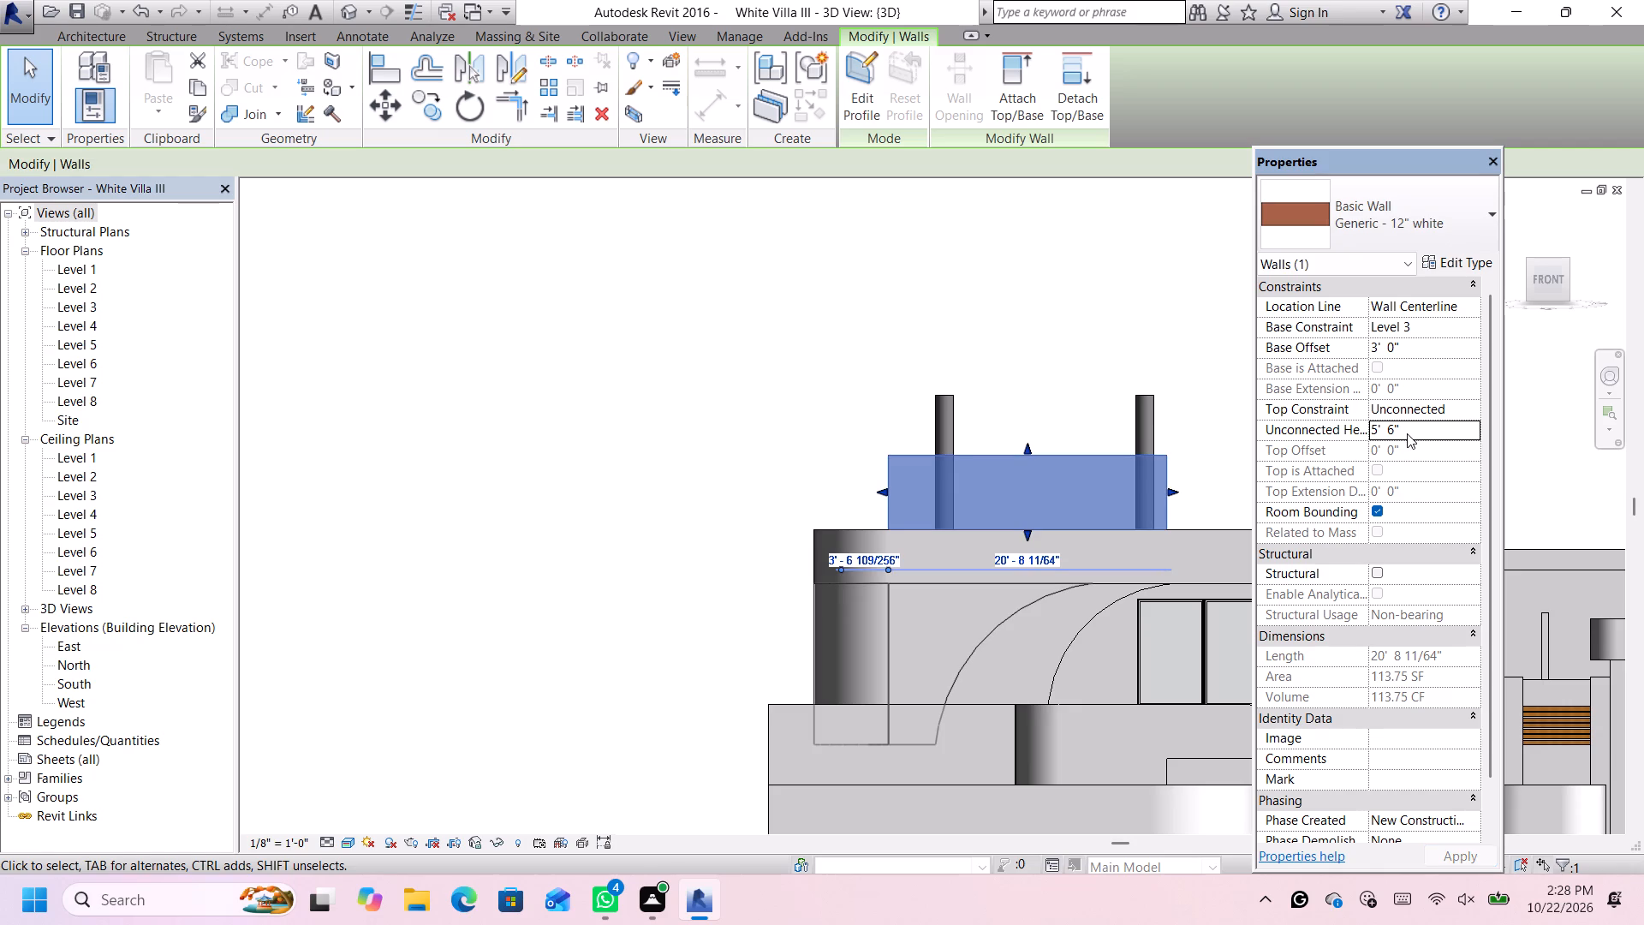
scroll(984, 343, "up", 2)
left_click(1049, 437)
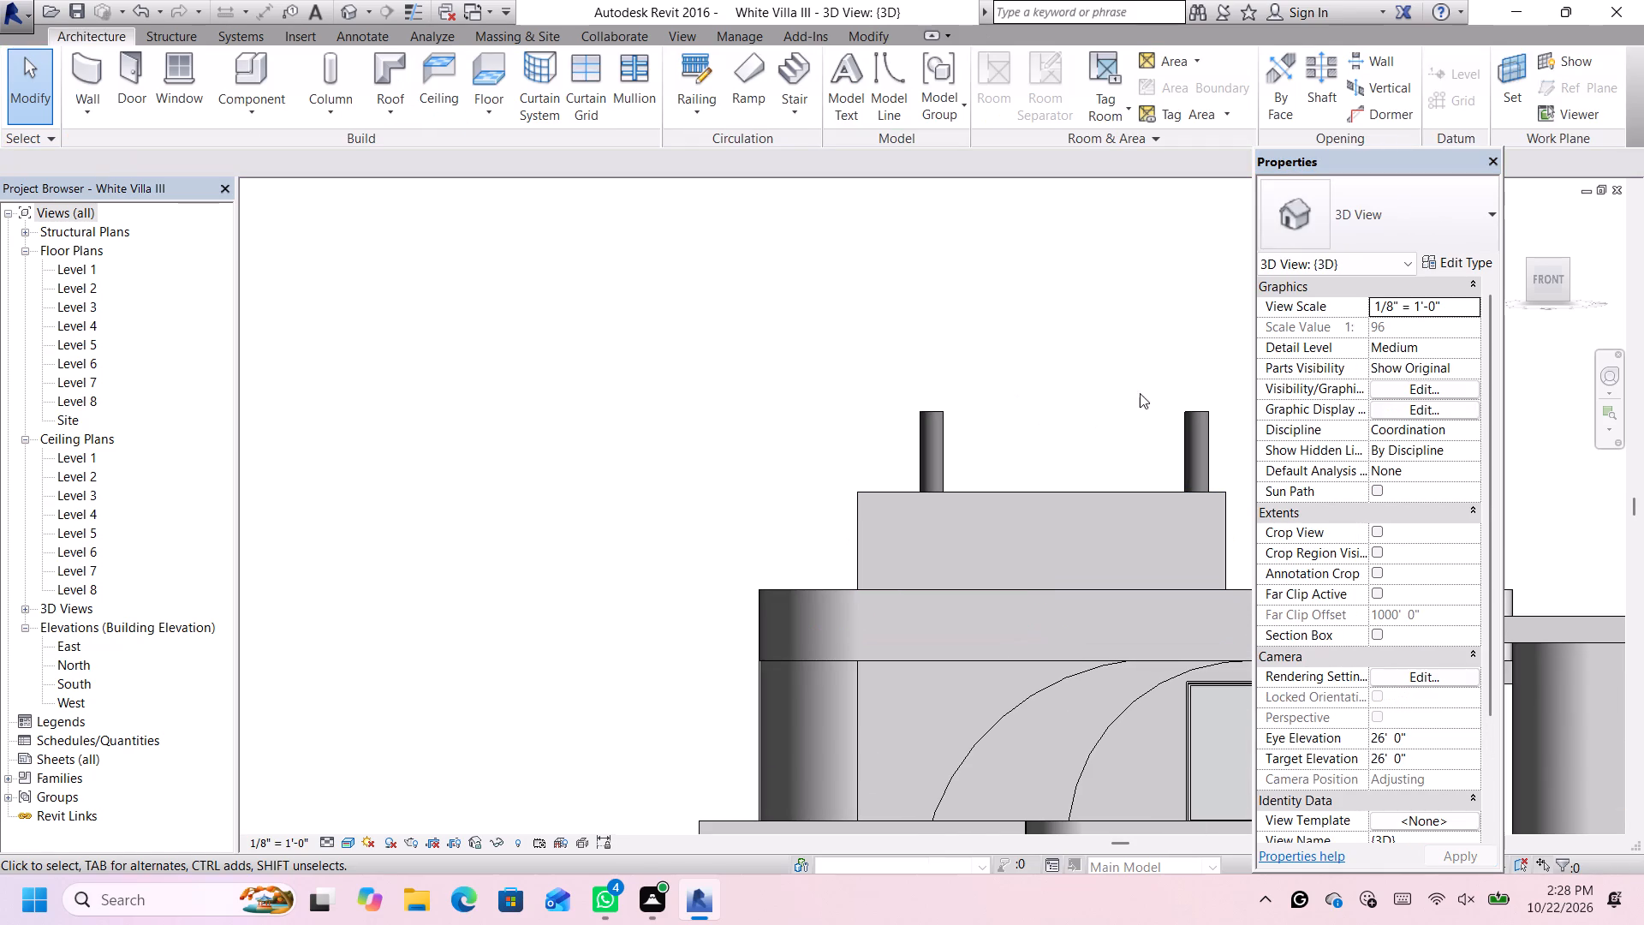
In an angled 3D view, nudge the 12" white wall three increments outward toward the front edge of the roof slab.
left_click(1528, 257)
left_click(1531, 262)
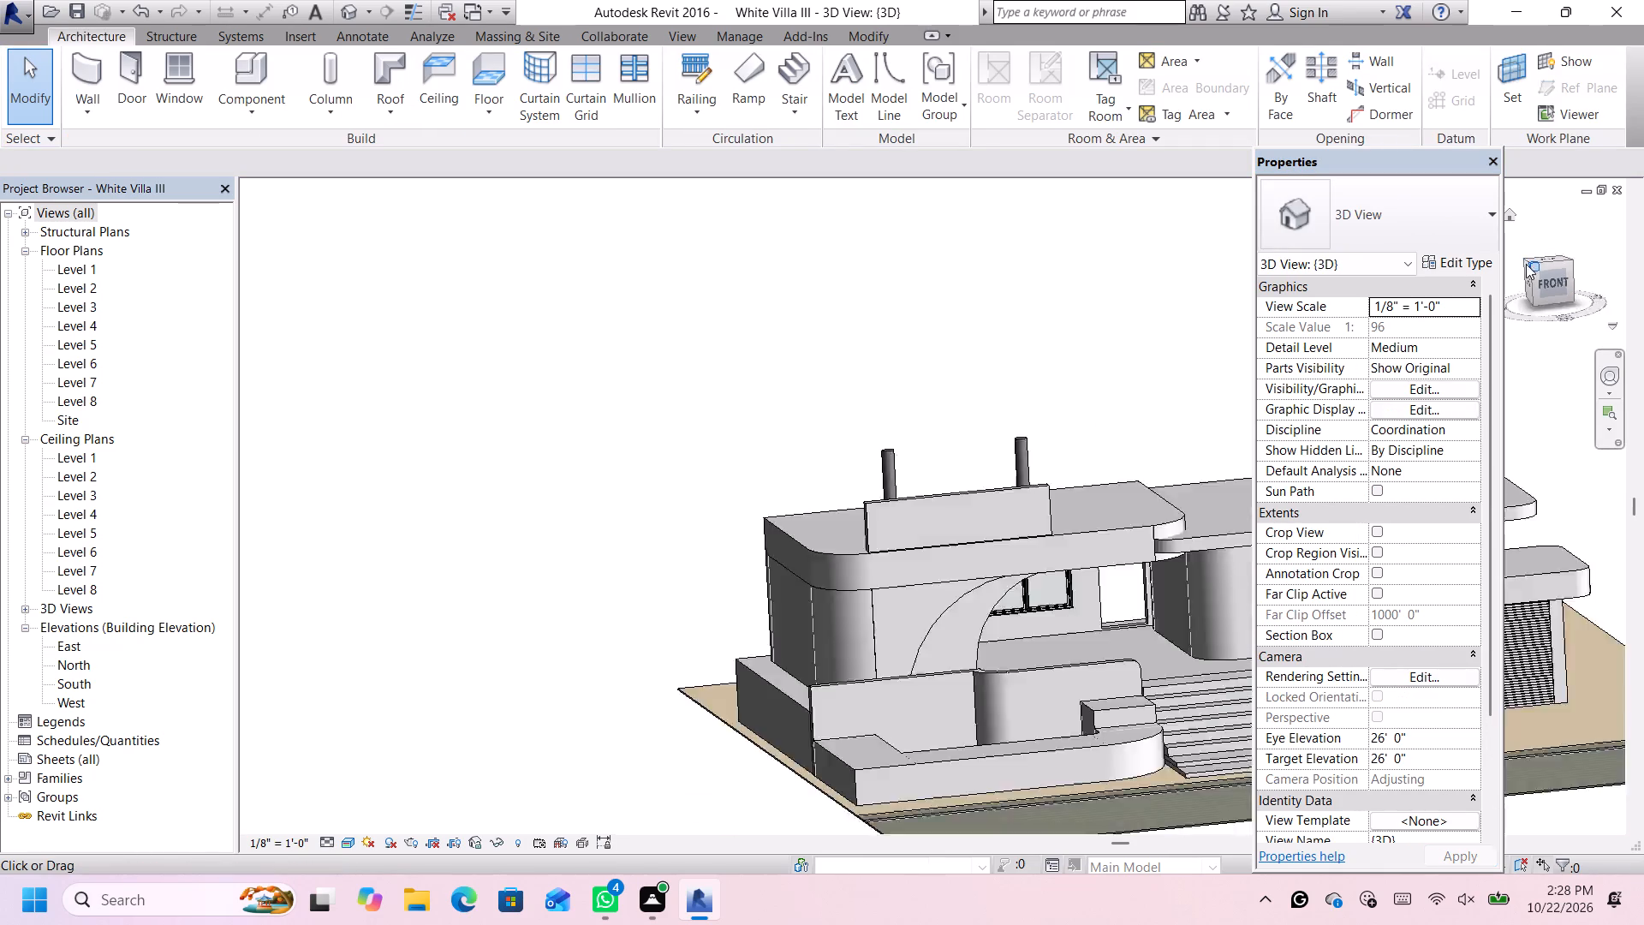
scroll(910, 561, "up", 3)
scroll(771, 541, "up", 10)
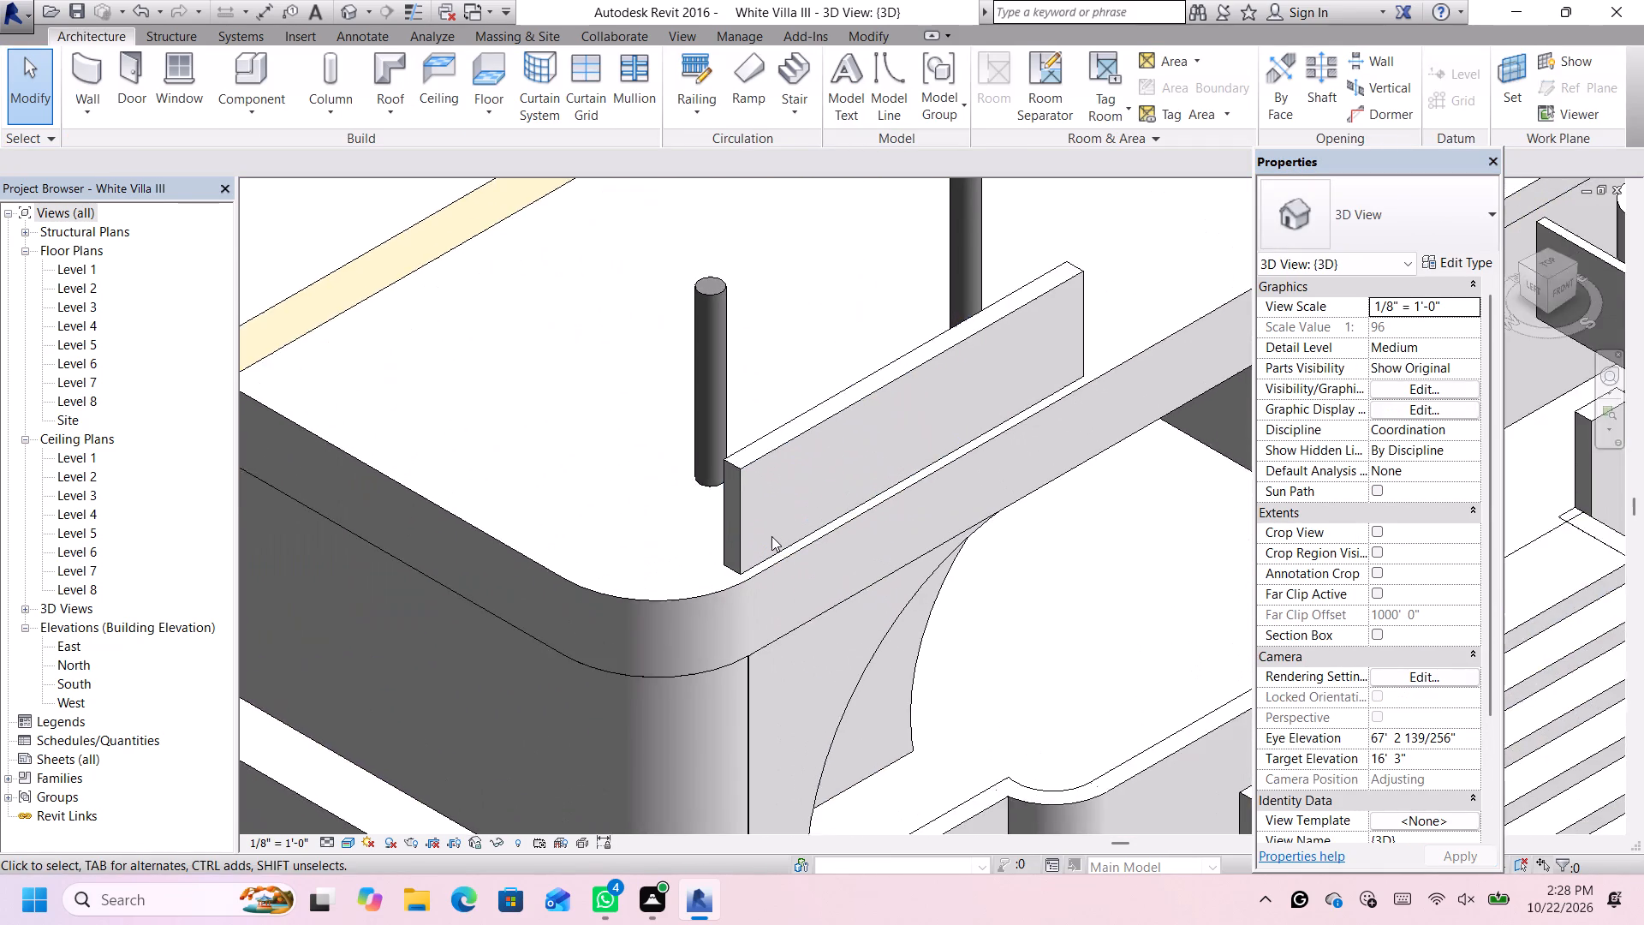
left_click(736, 554)
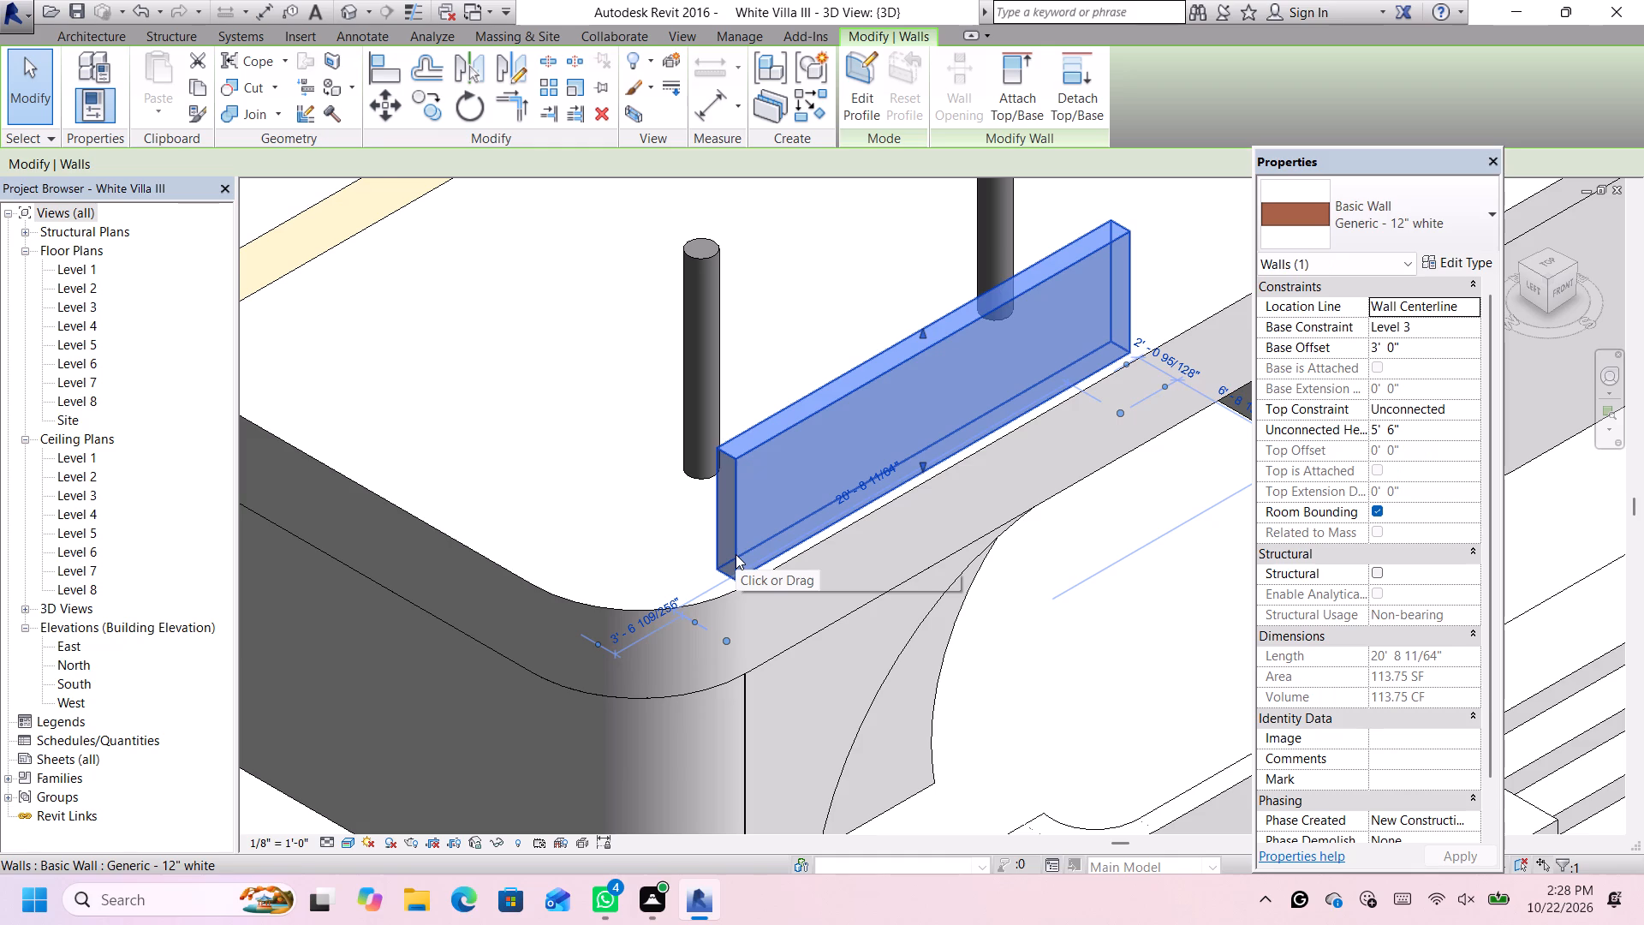
key("Down")
key("Down")
key("Down")
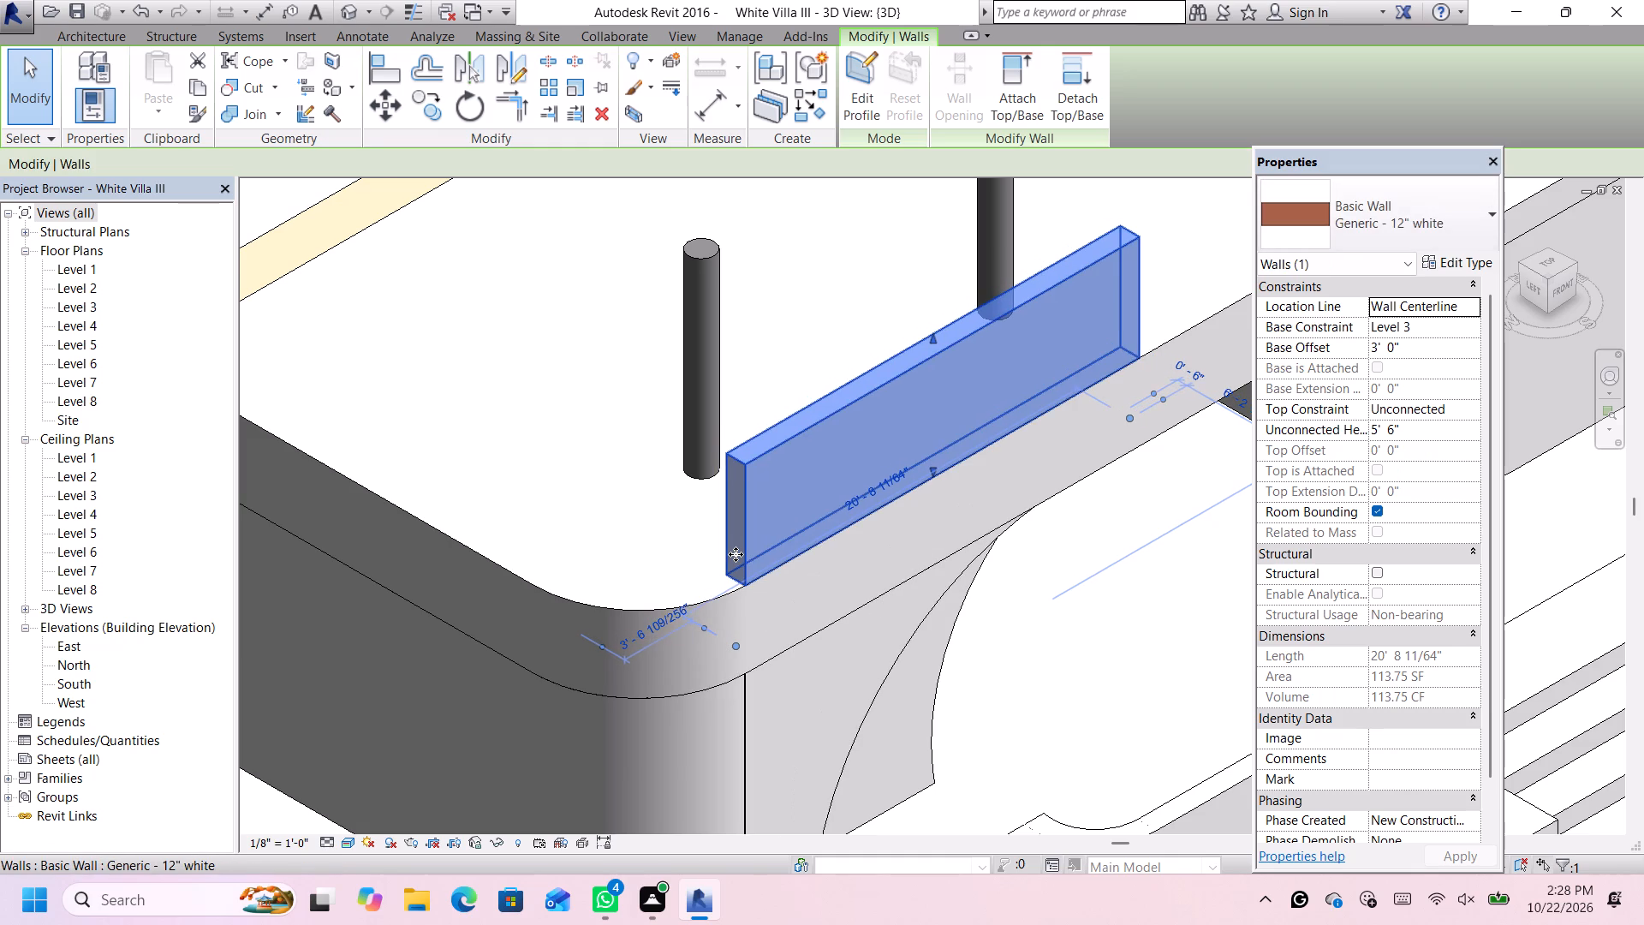
scroll(736, 554, "down", 6)
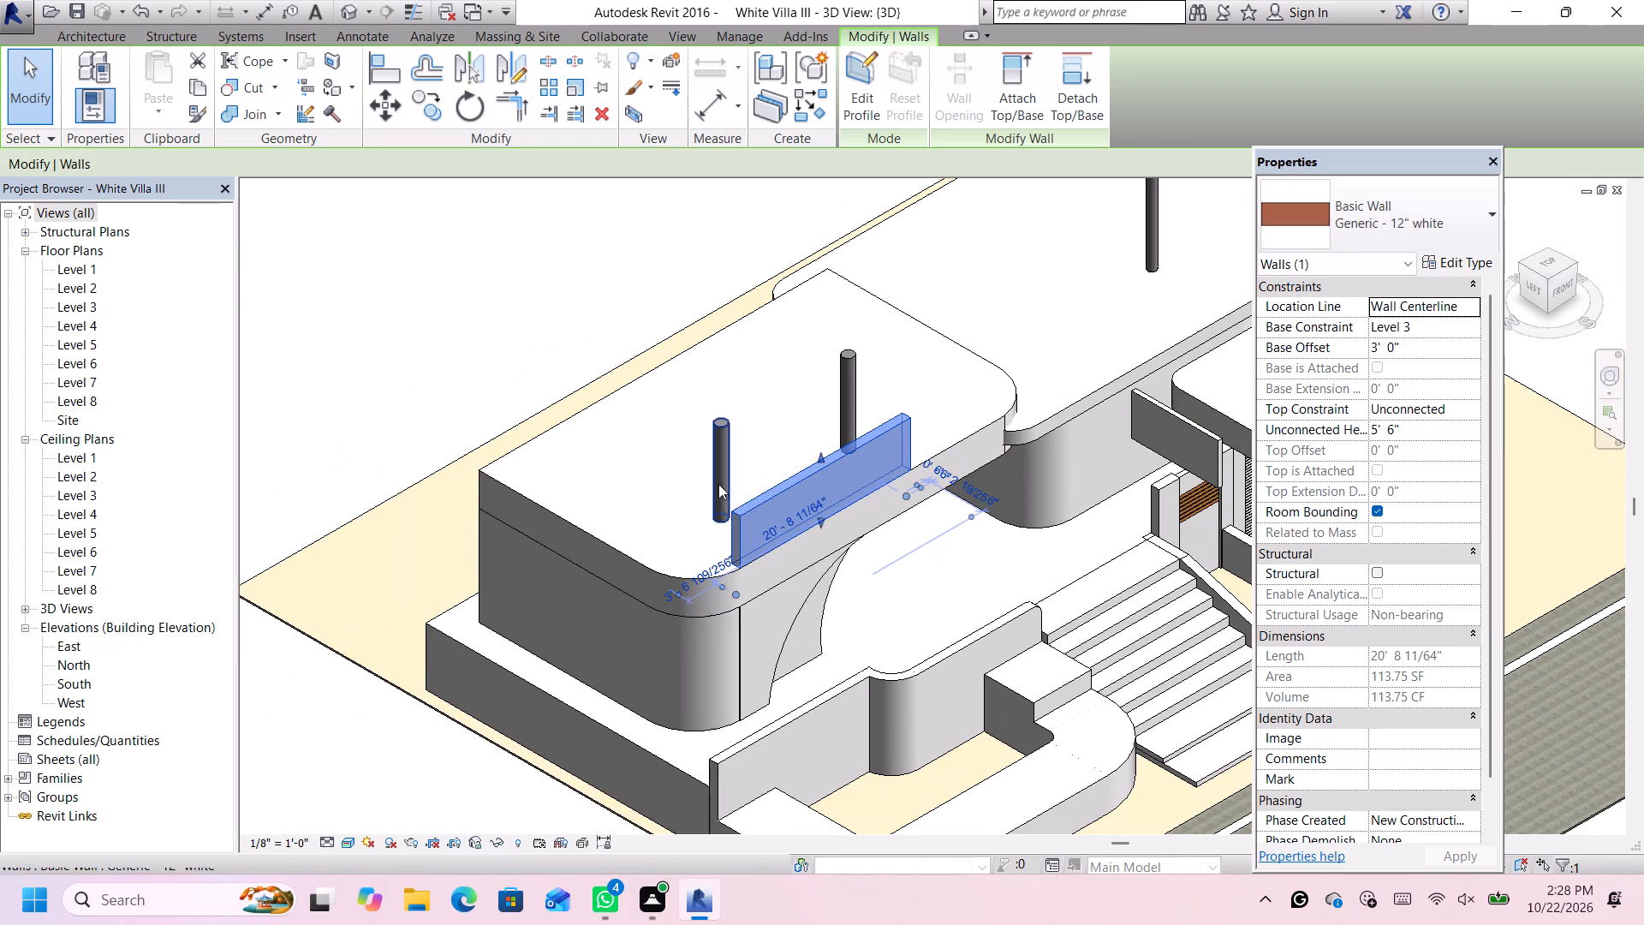
left_click(538, 342)
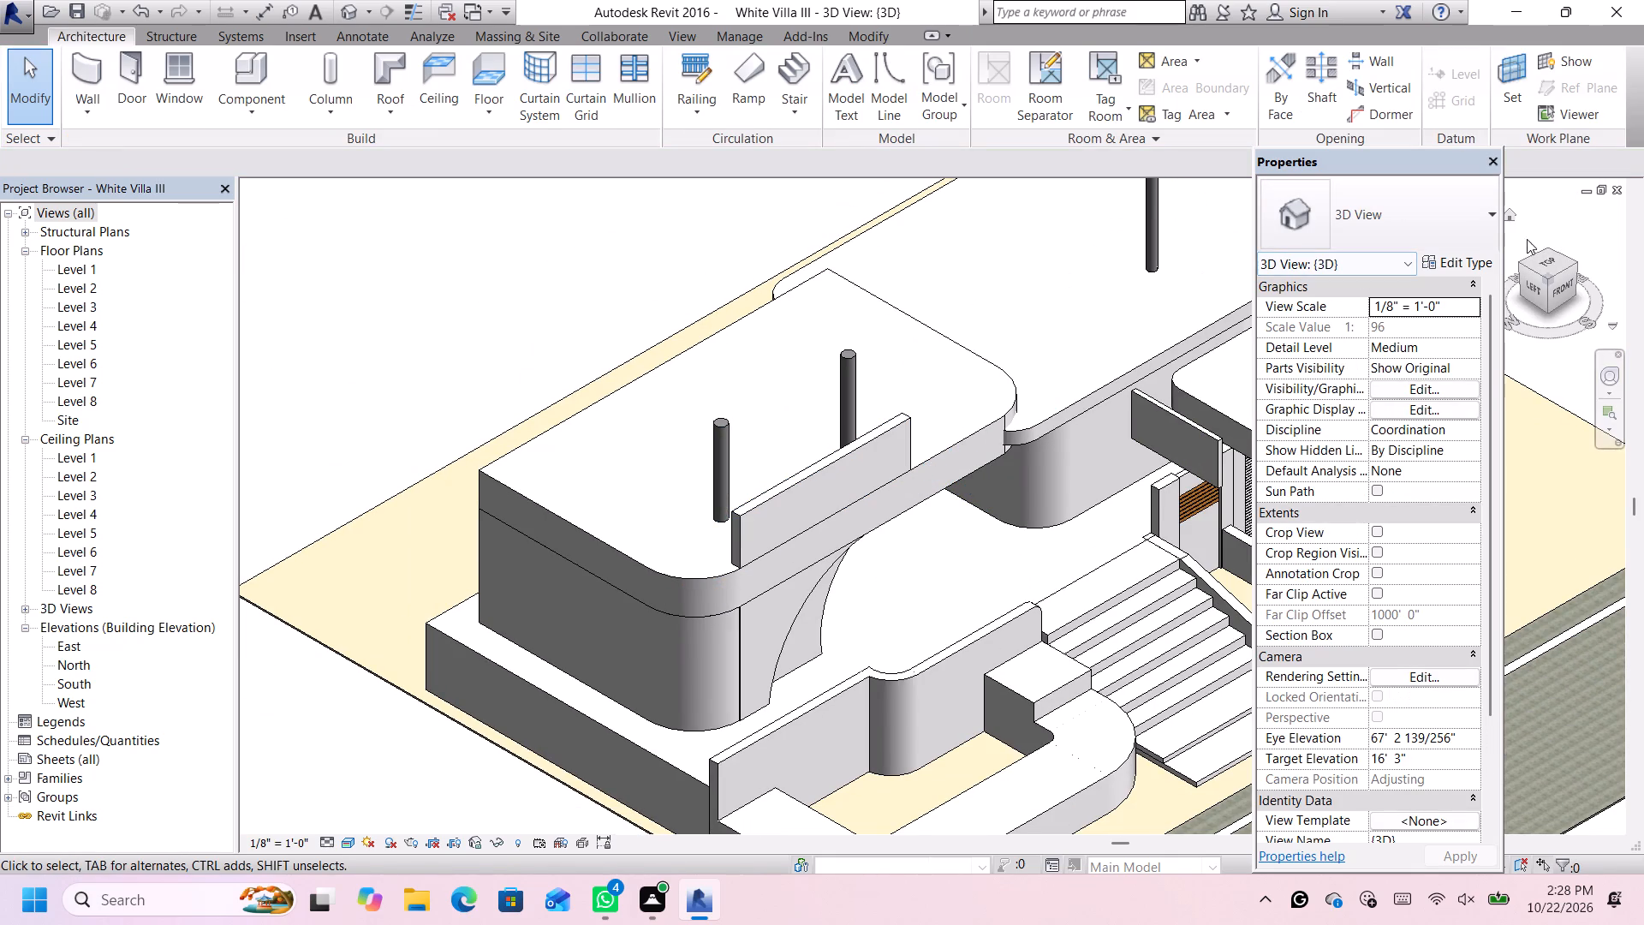
Orient the 3D view to look at the villa from the top and dismiss the notification card covering the model.
left_click(1546, 259)
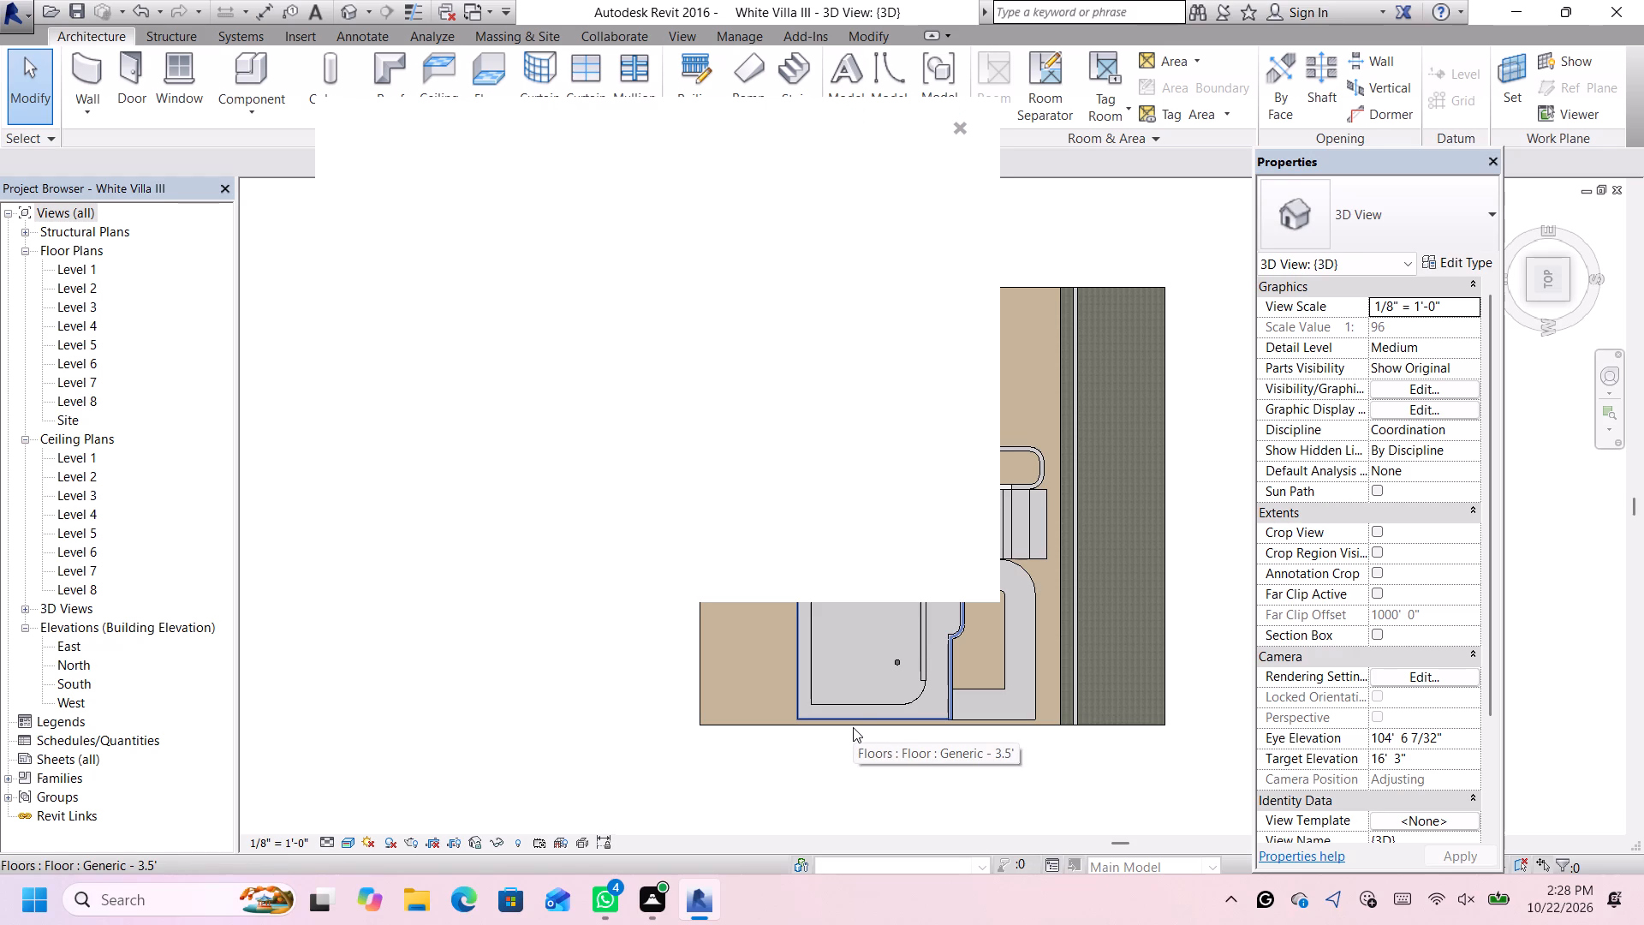
left_click(963, 120)
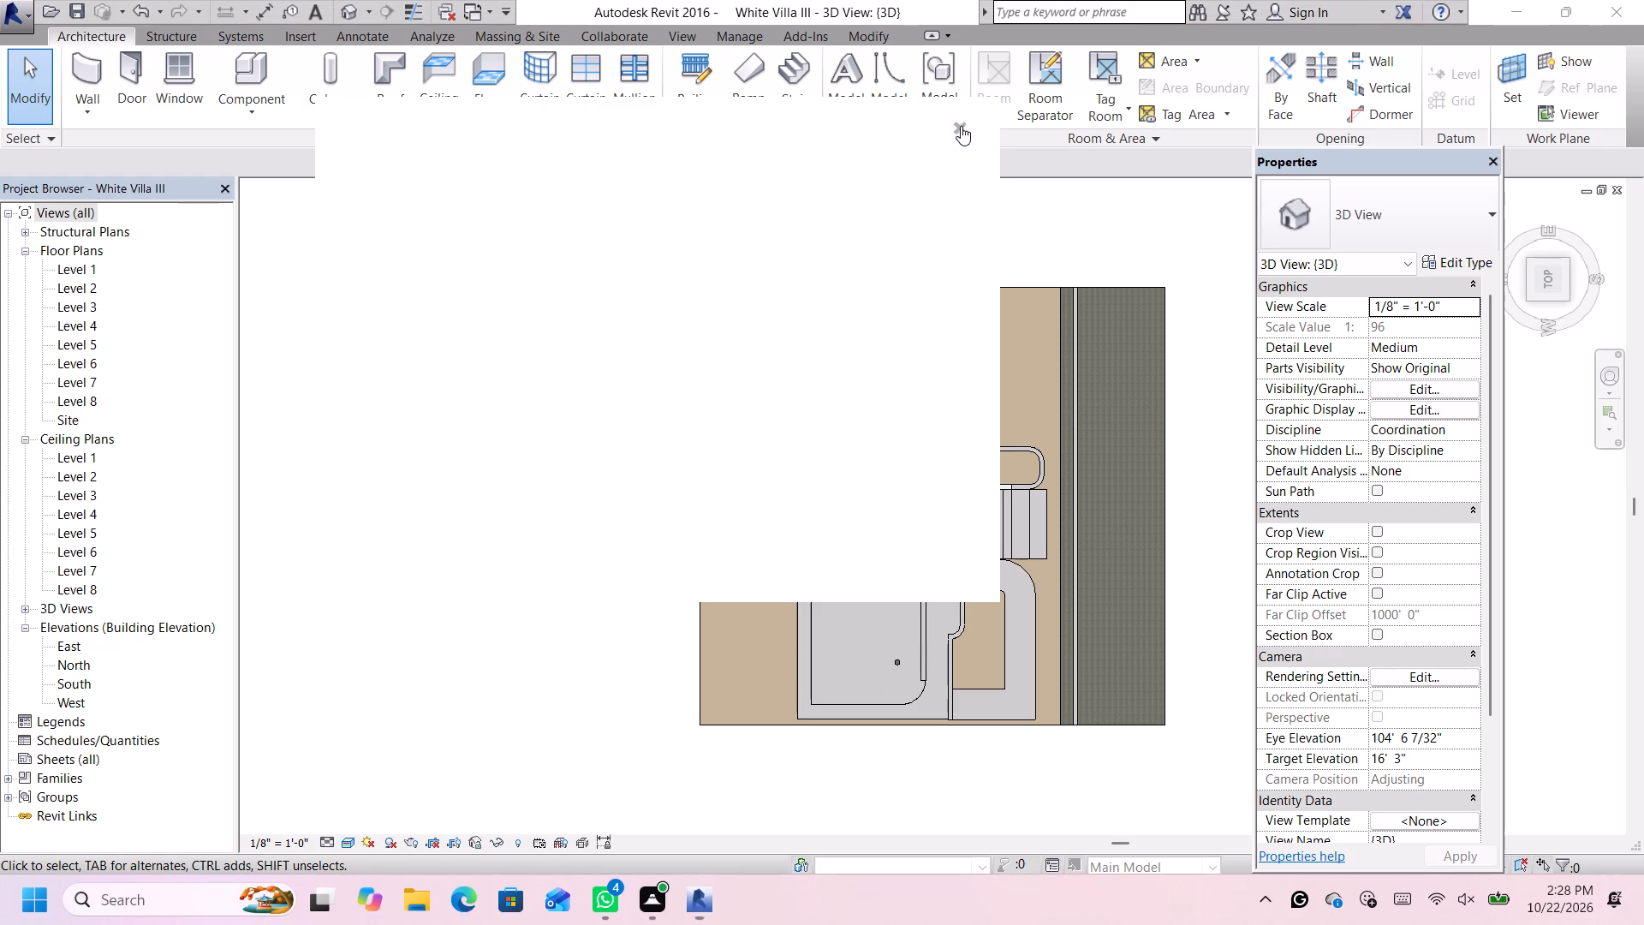
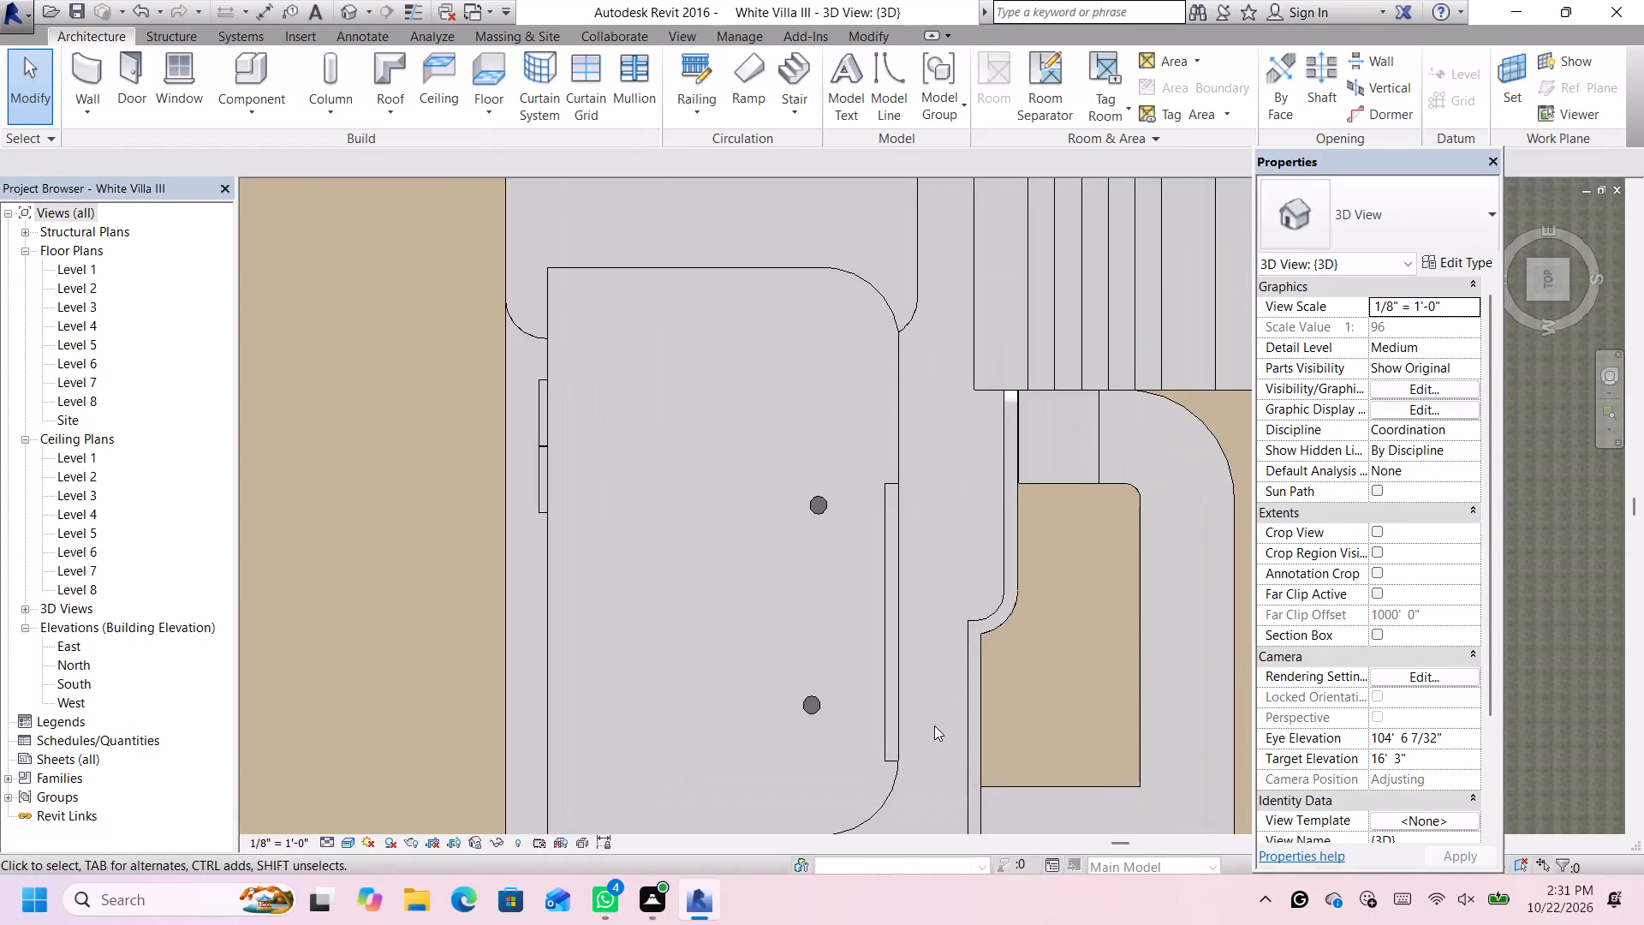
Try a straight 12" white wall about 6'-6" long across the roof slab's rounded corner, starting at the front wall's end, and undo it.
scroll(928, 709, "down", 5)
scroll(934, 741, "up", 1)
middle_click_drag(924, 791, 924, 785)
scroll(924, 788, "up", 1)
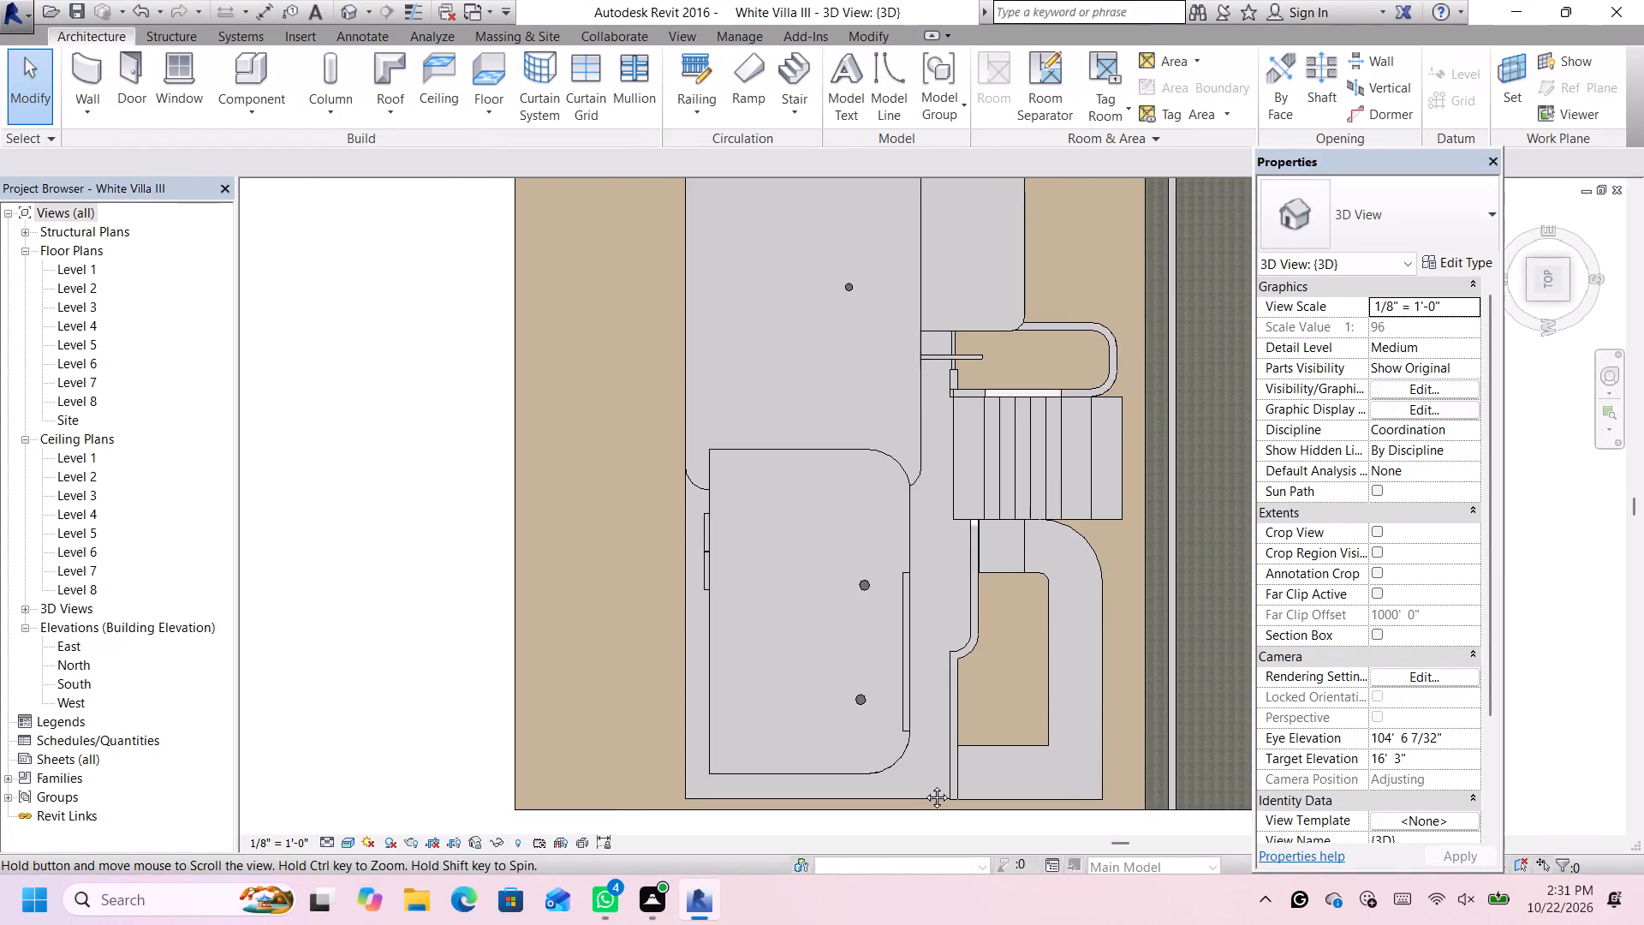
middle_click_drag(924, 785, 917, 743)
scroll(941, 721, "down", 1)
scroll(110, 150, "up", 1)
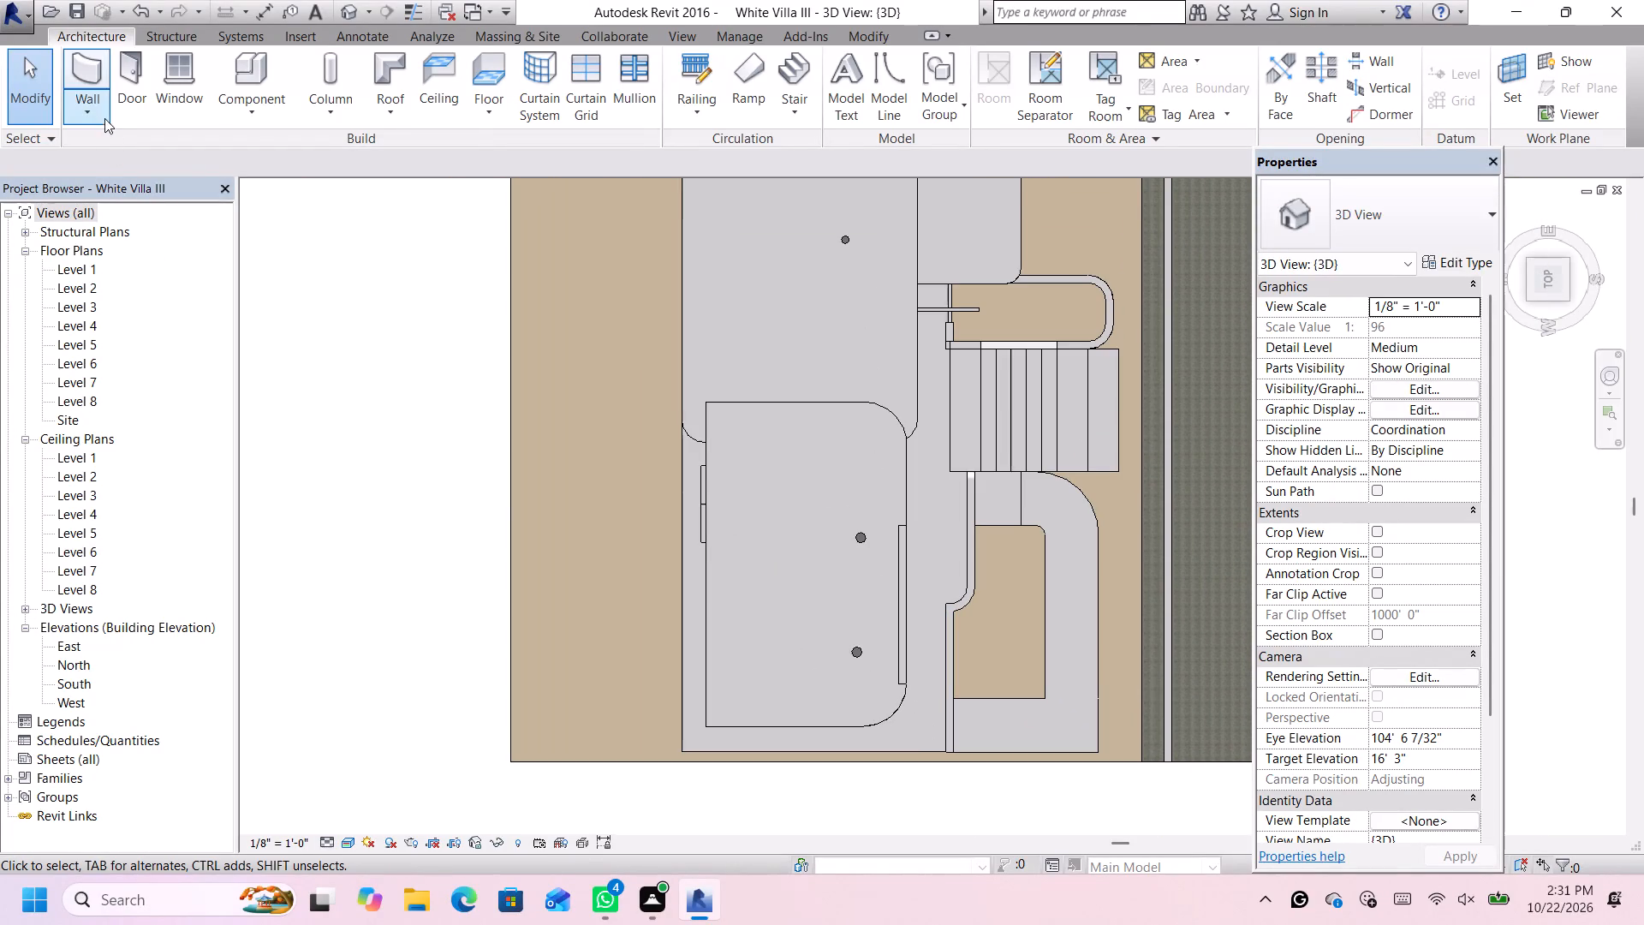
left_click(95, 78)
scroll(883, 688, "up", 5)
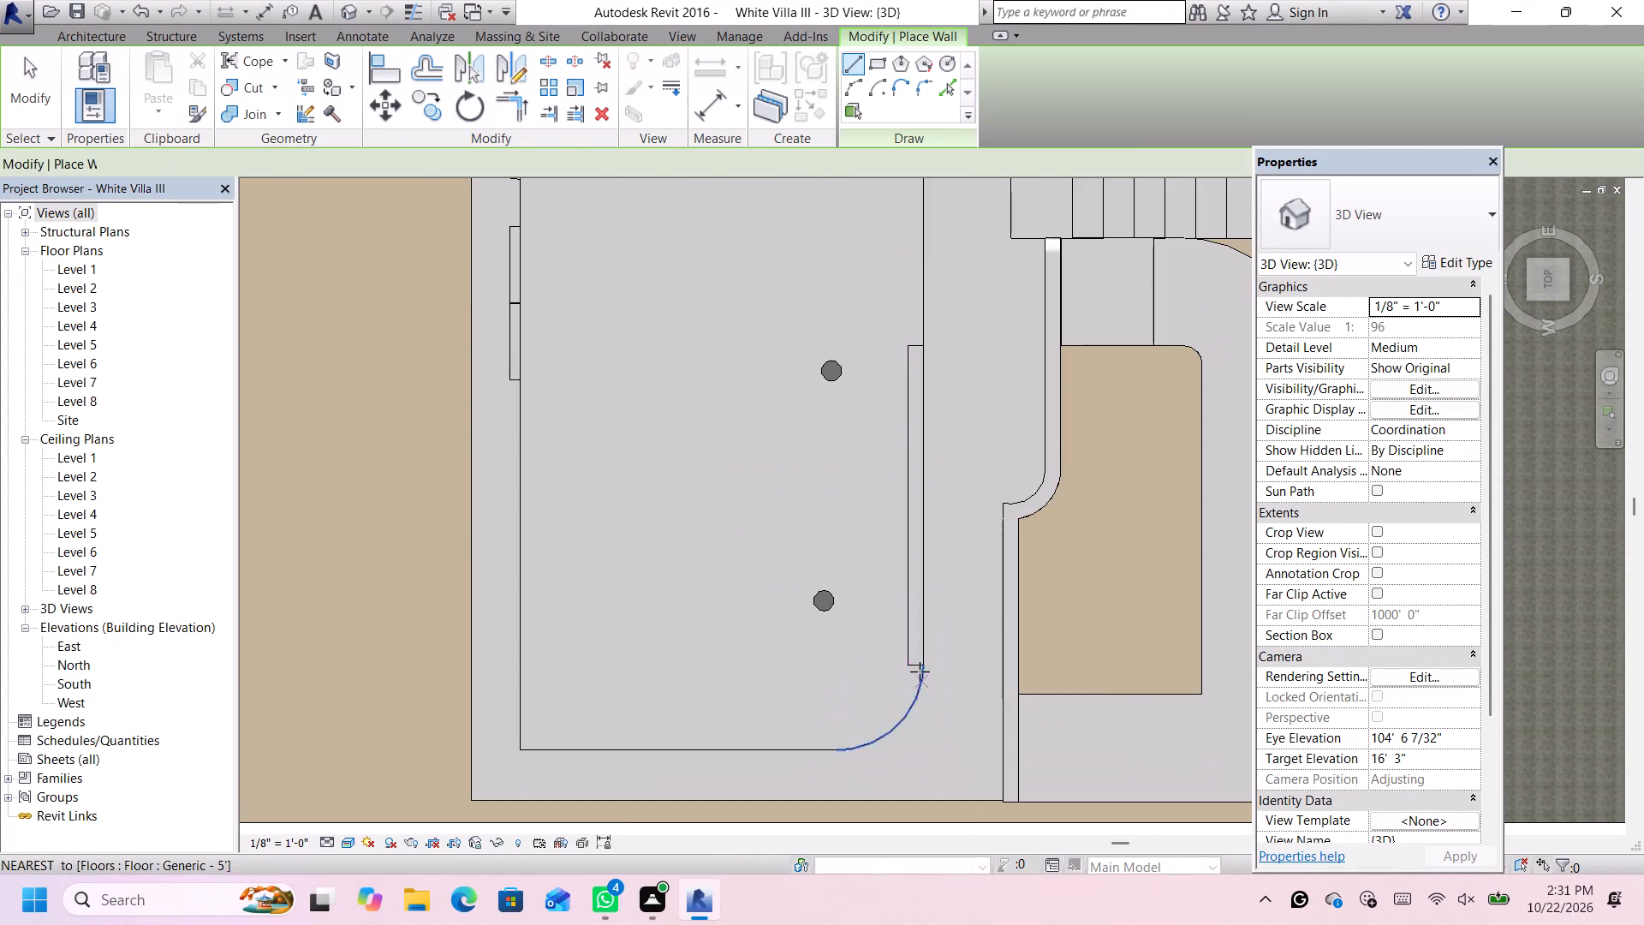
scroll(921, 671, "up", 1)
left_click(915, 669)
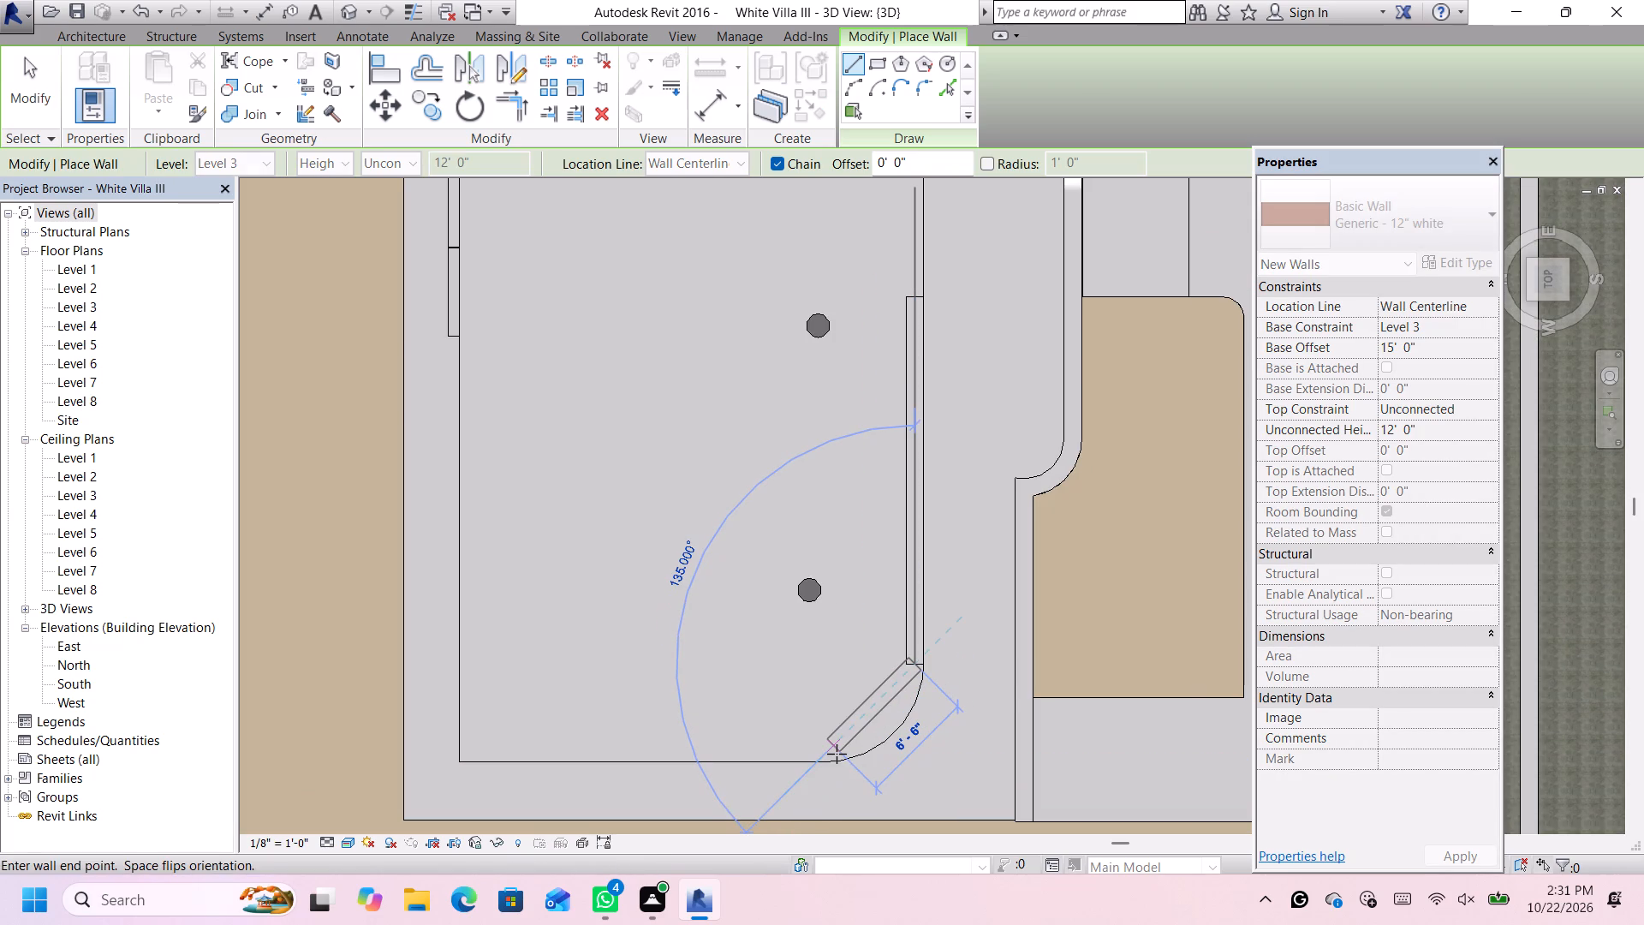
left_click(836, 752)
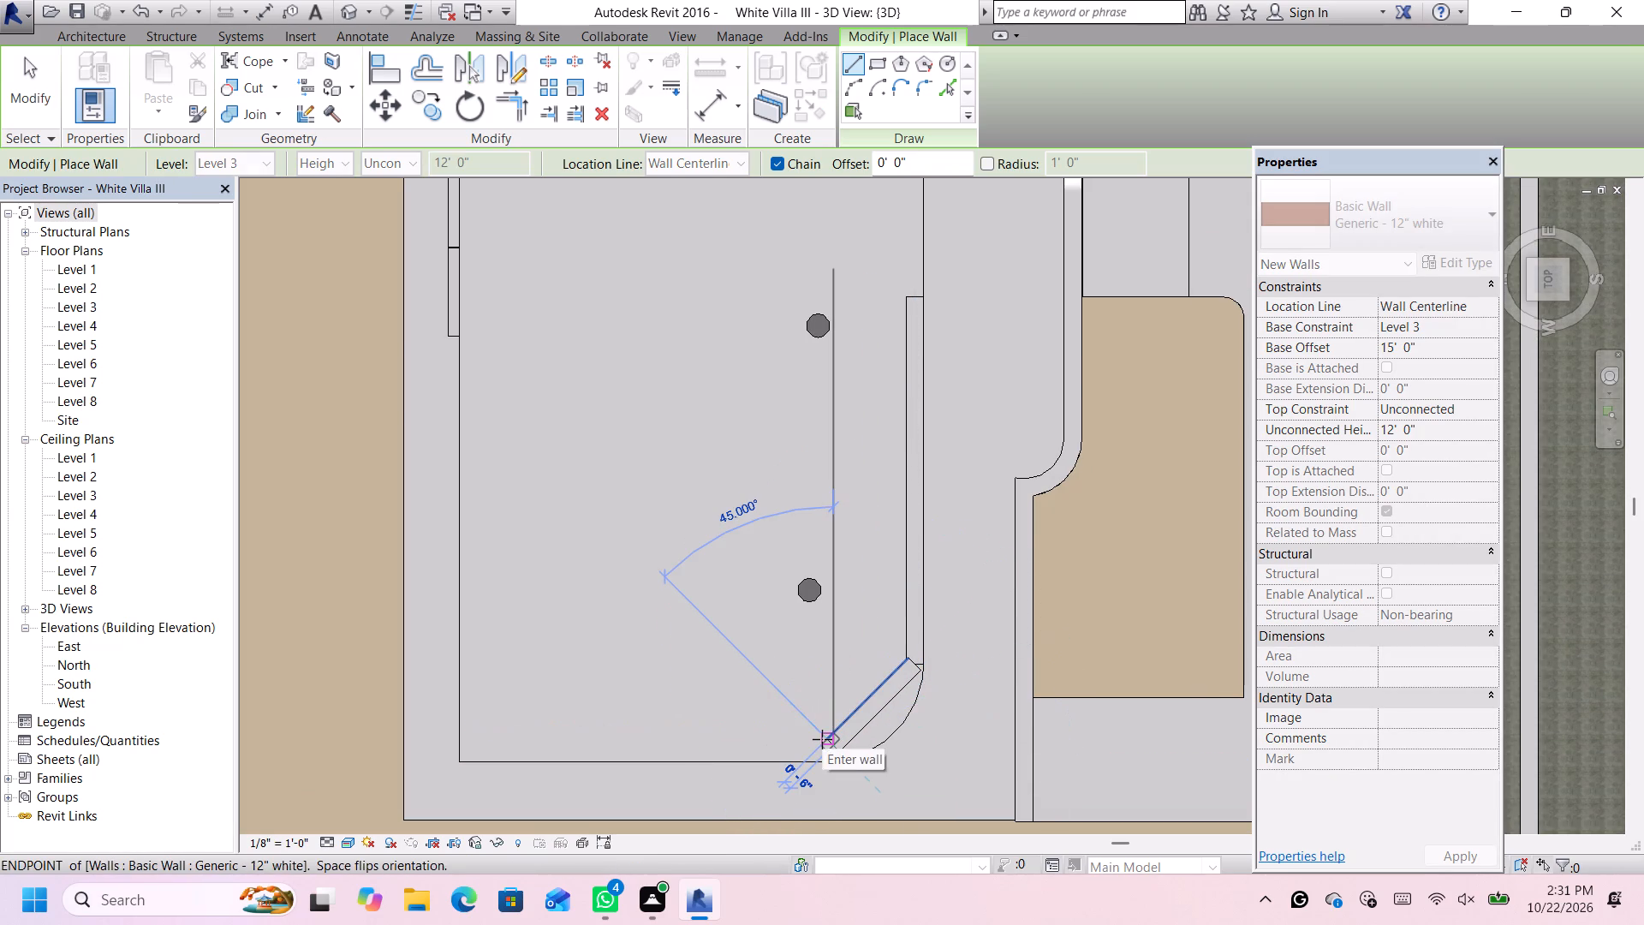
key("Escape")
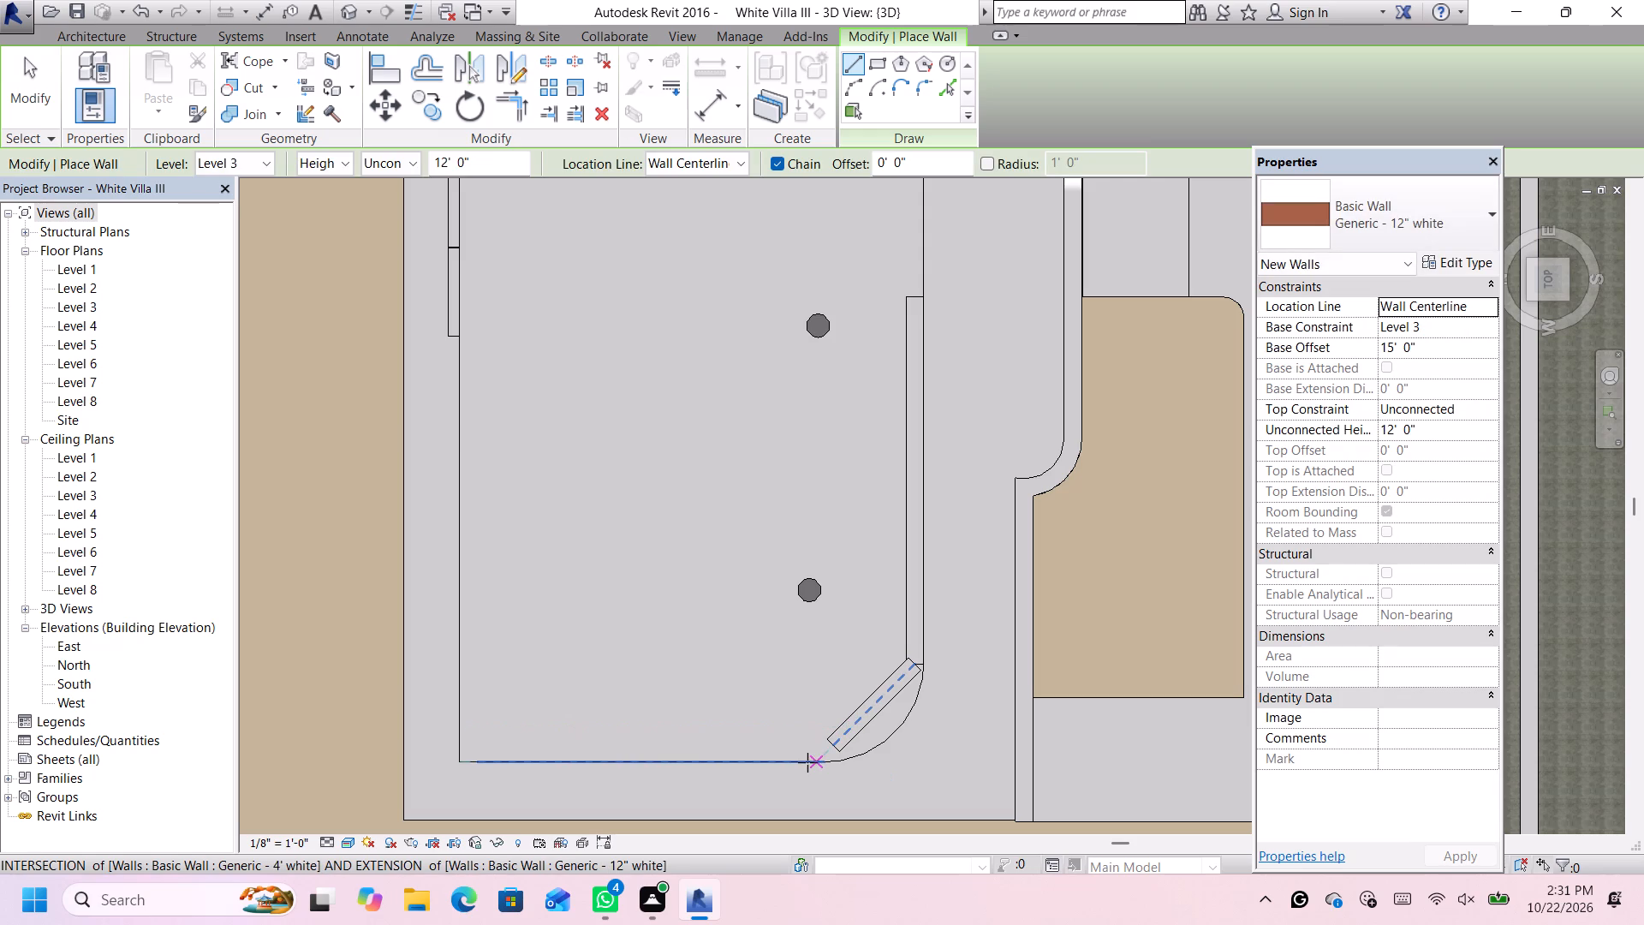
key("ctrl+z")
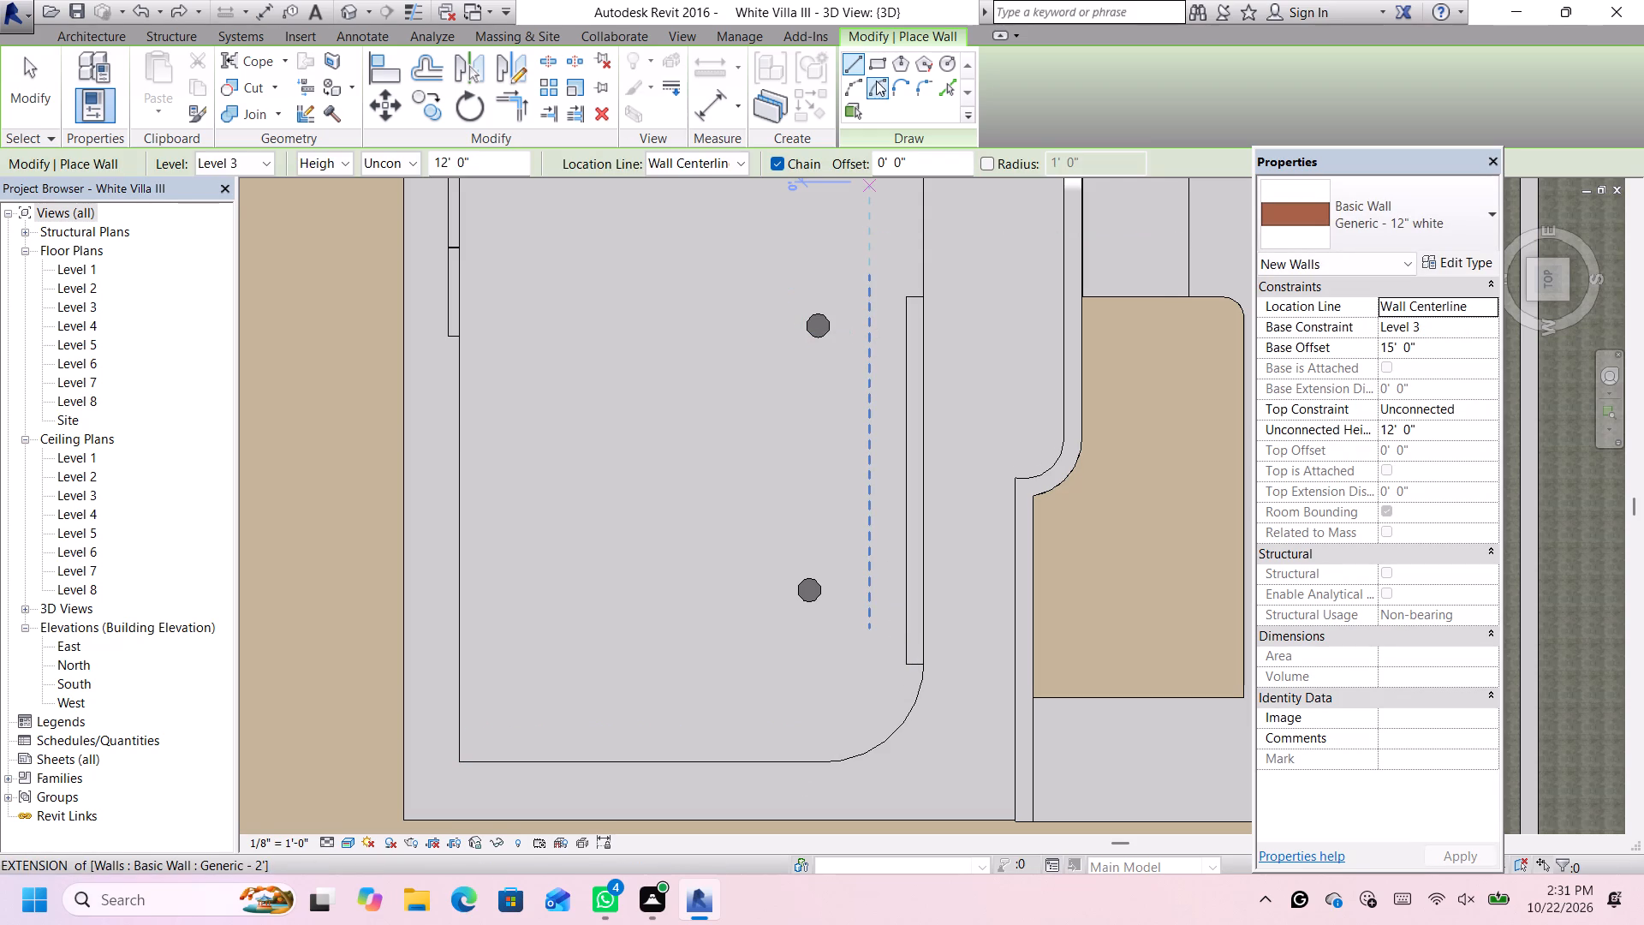
Draw a 12" white arc wall of about 5' radius from the front wall's end around the roof slab's rounded corner.
left_click(849, 87)
scroll(895, 665, "up", 1)
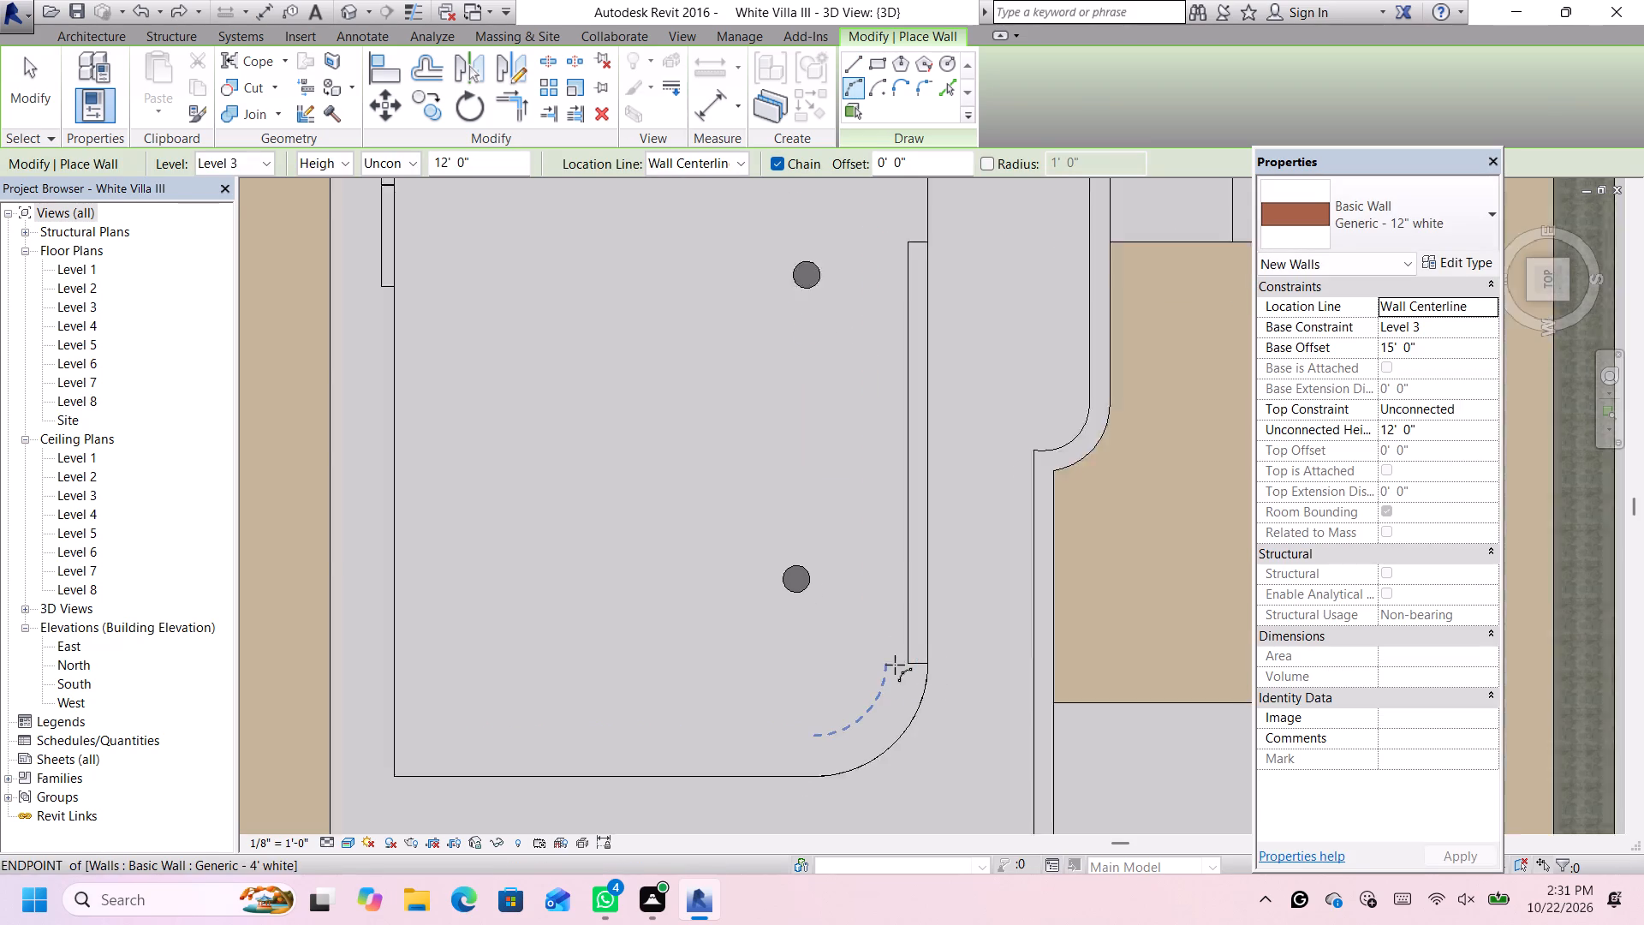
scroll(895, 665, "up", 1)
left_click(917, 664)
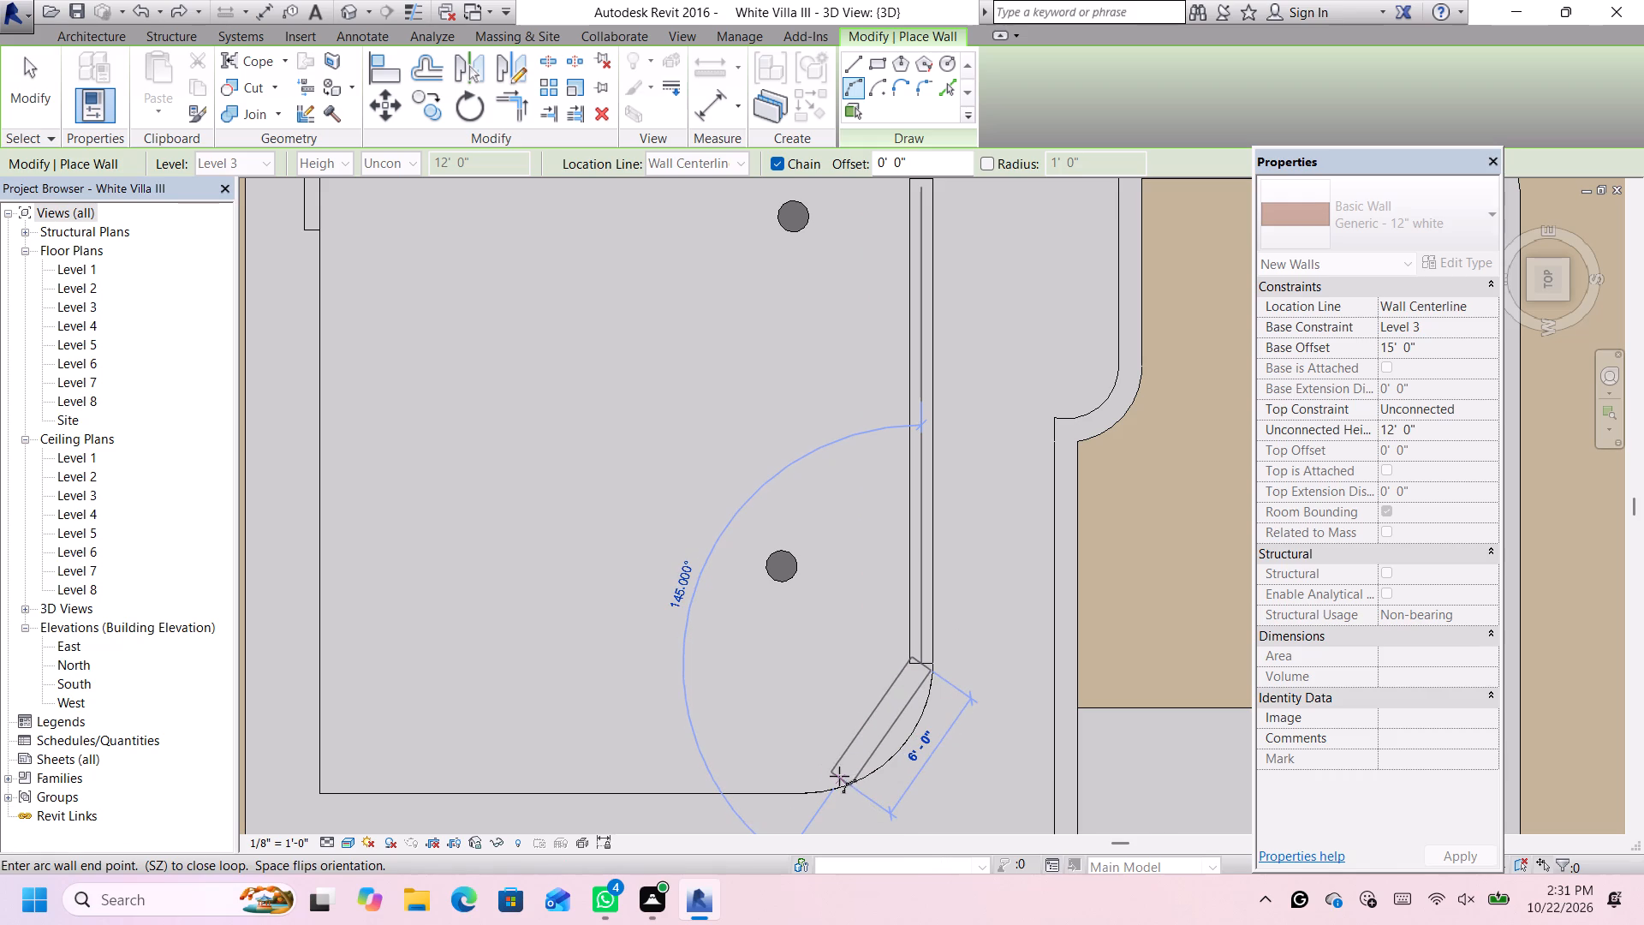
scroll(839, 777, "up", 3)
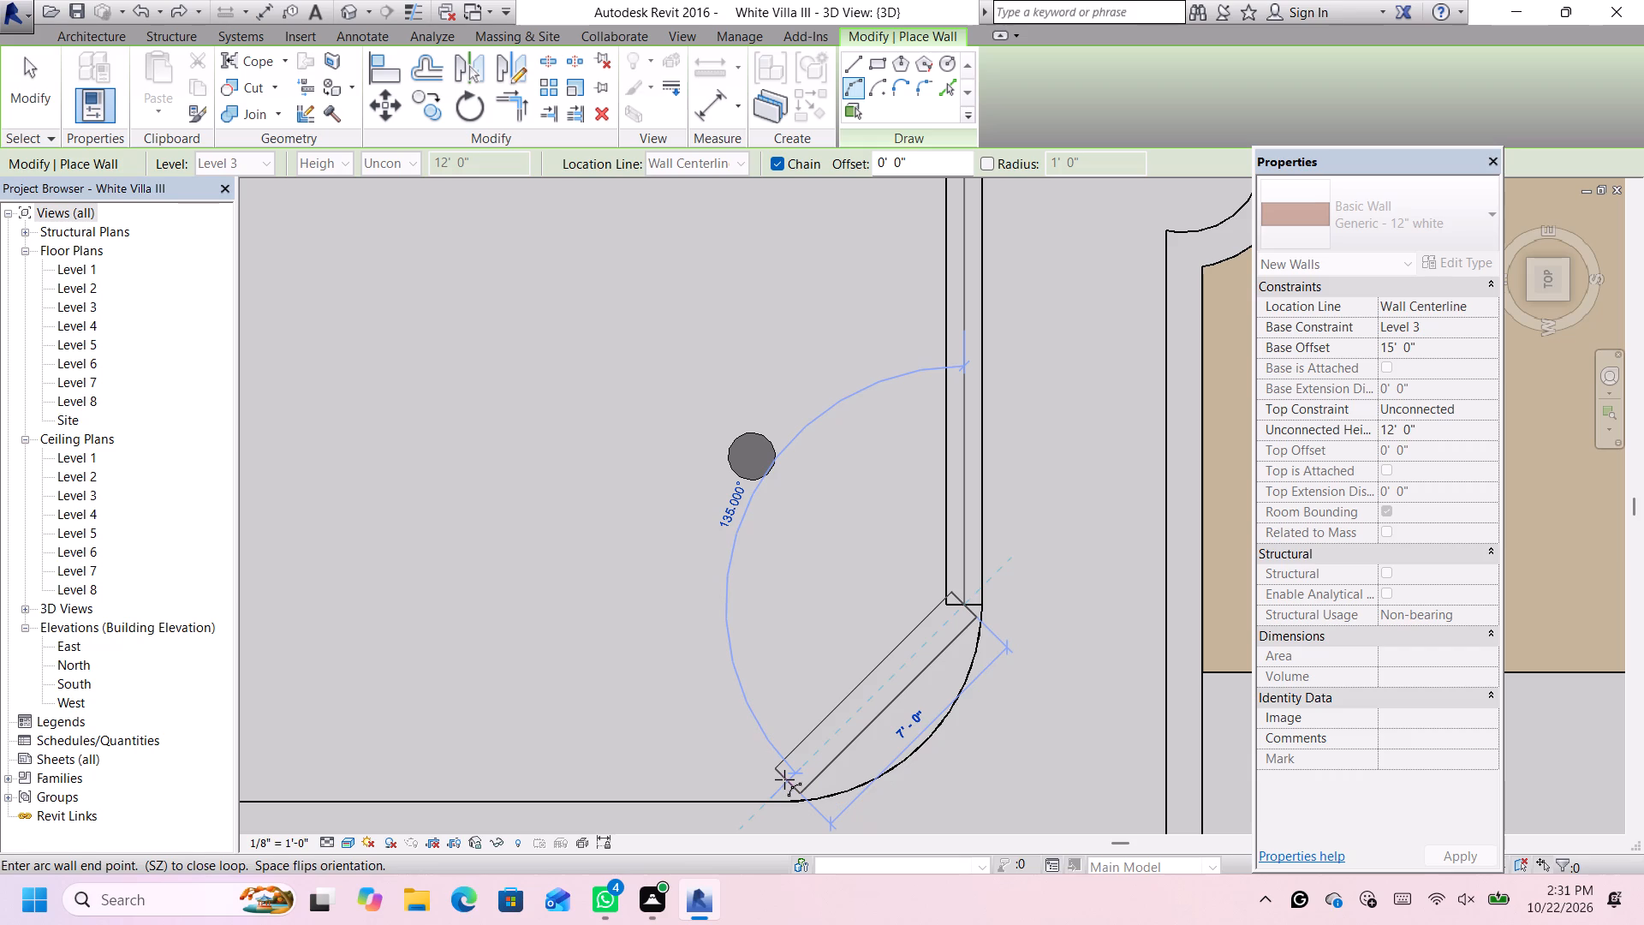
left_click(784, 779)
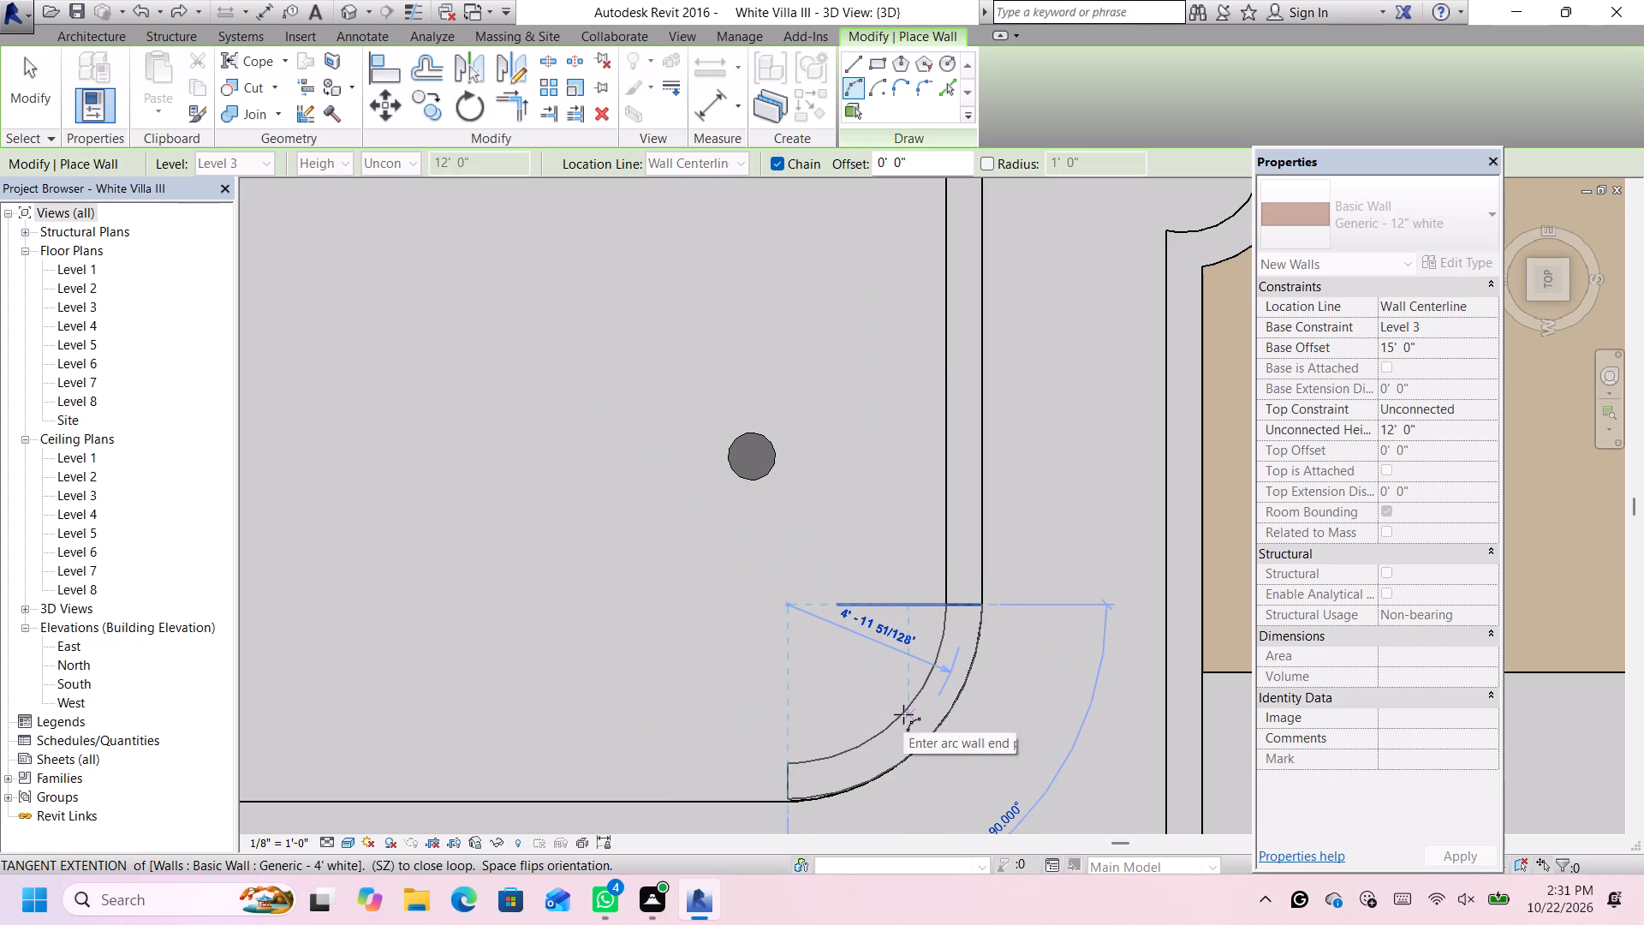
left_click(903, 714)
Continue with a straight 12" white wall about 20'-8" long along the slab's side edge to its far corner, dismissing the notification card.
scroll(897, 716, "down", 7)
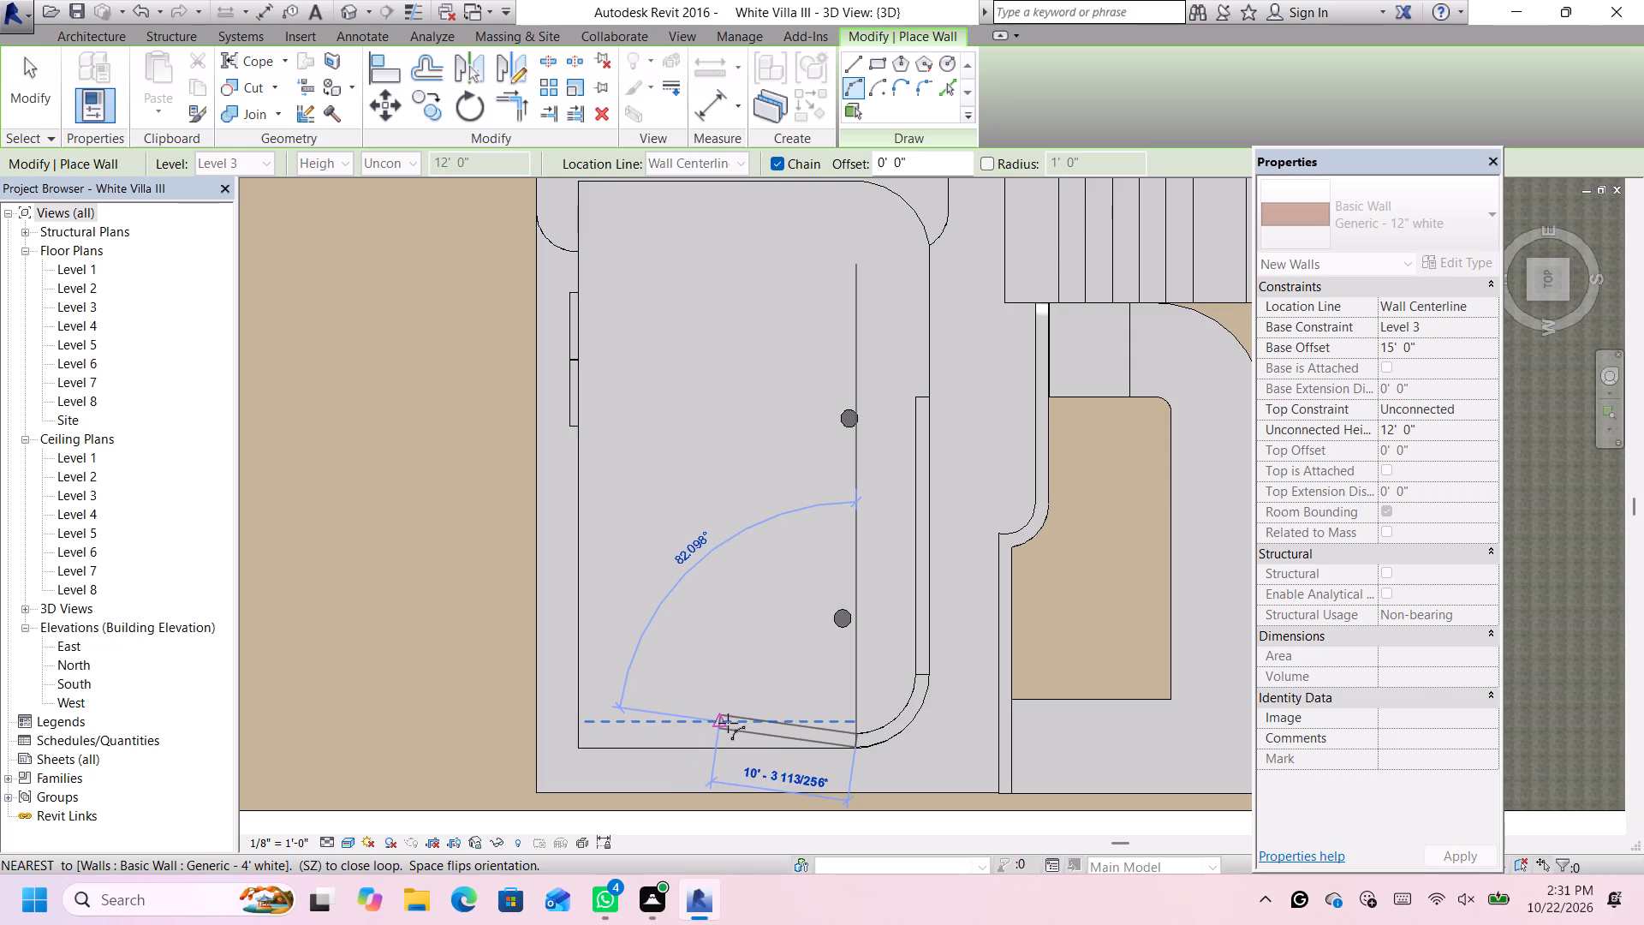
left_click(861, 63)
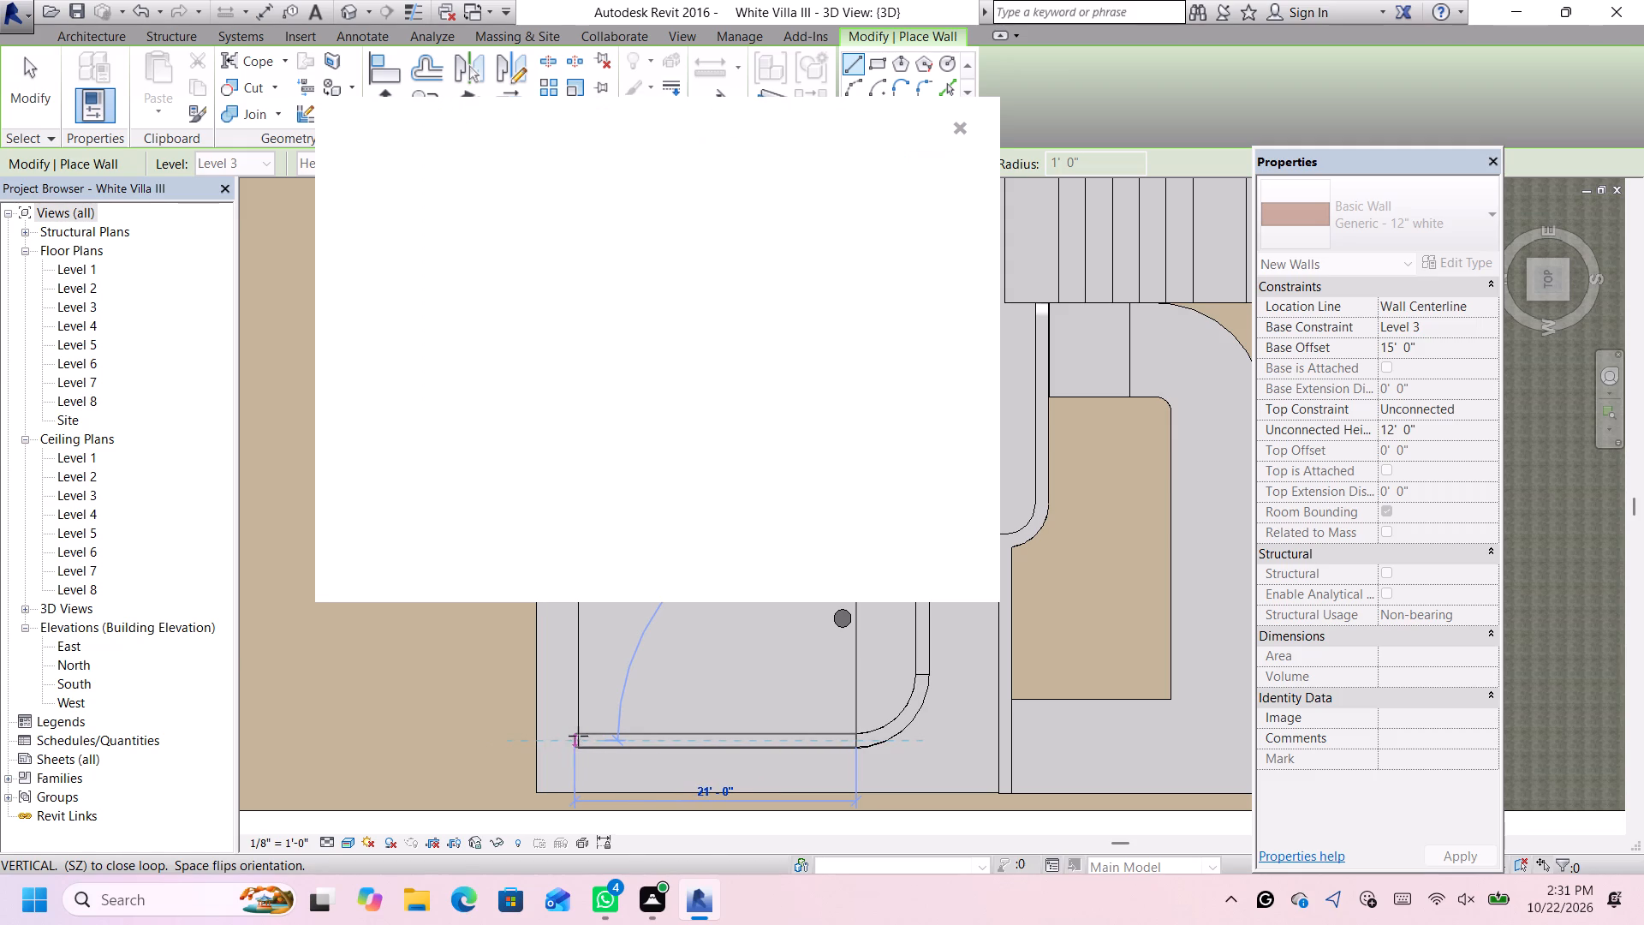
left_click(961, 122)
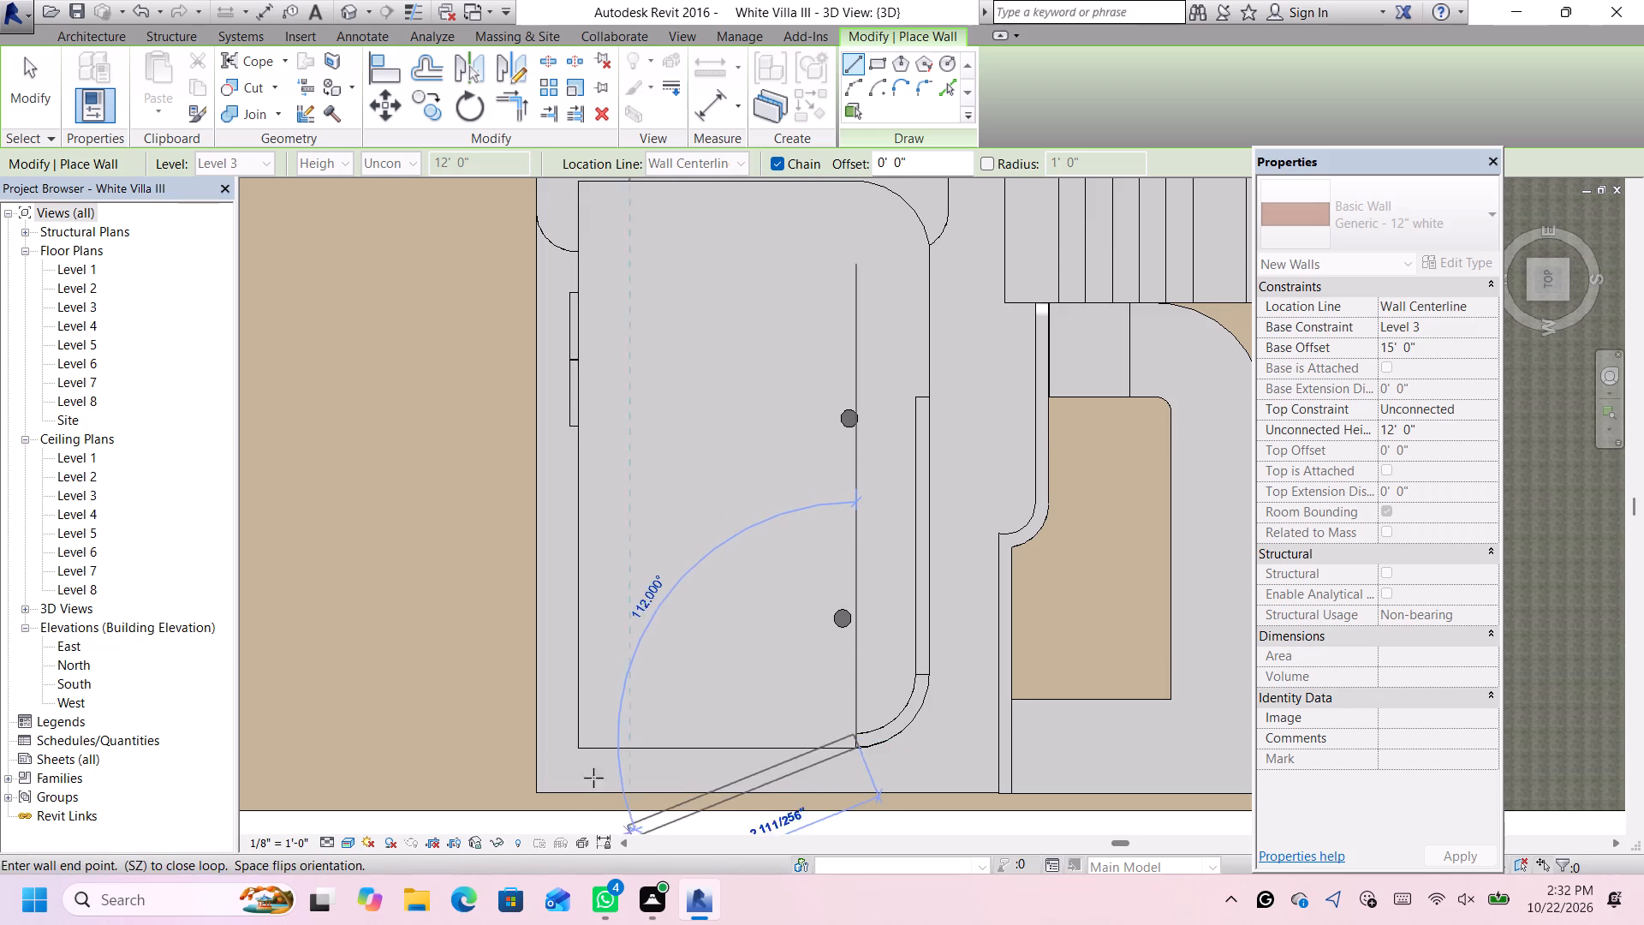
left_click(579, 737)
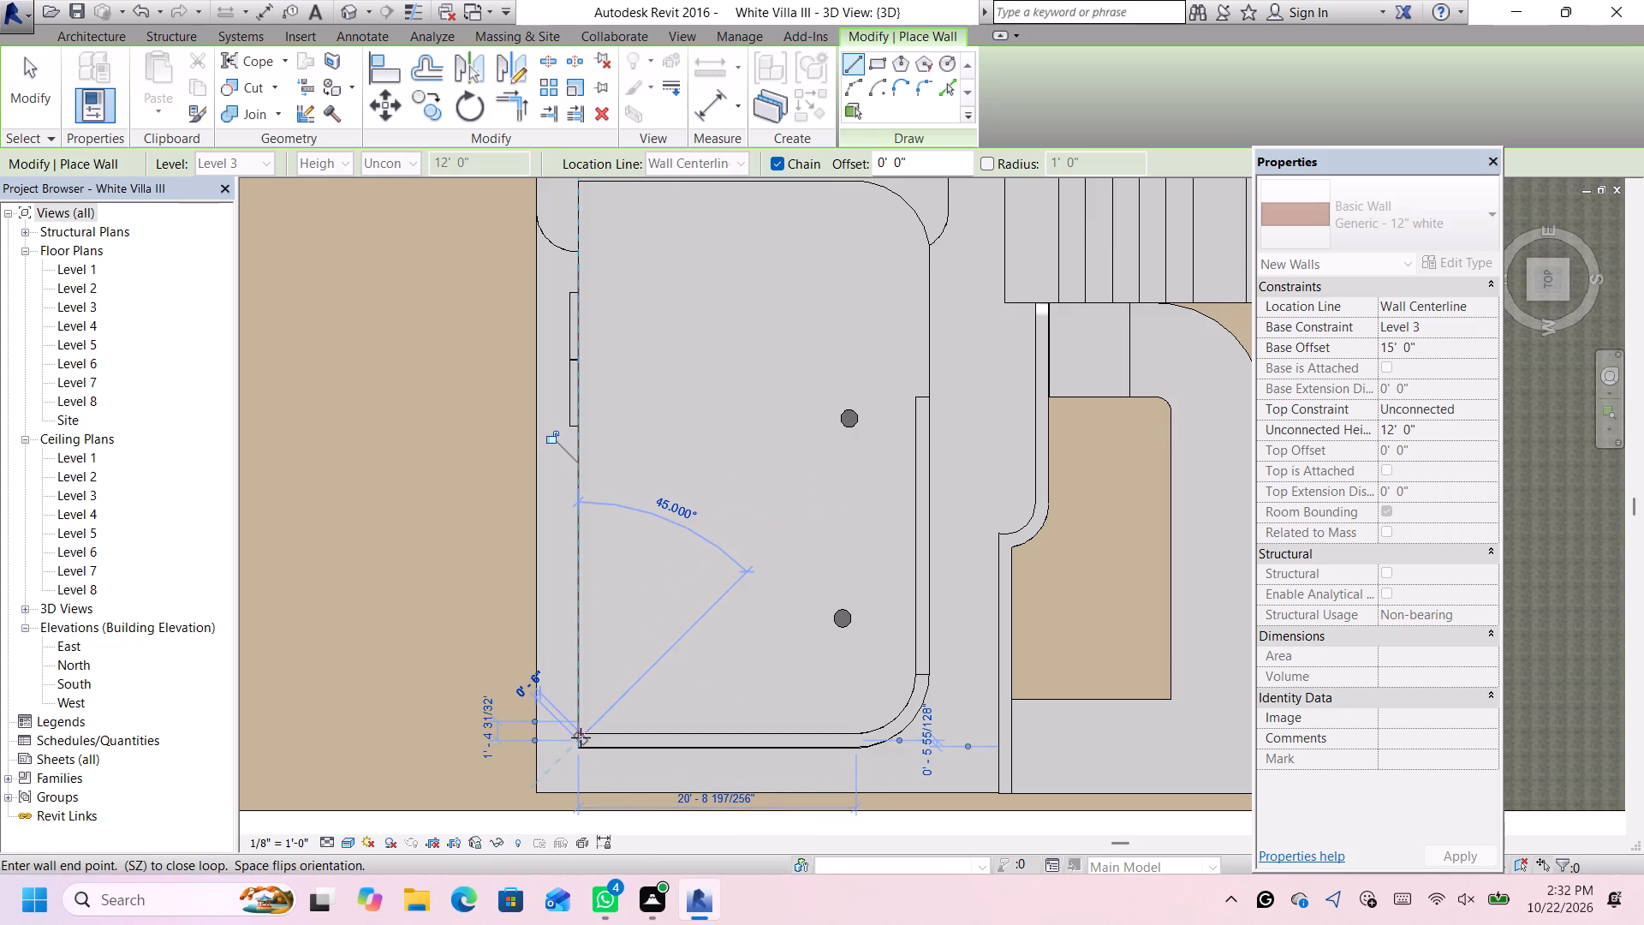
key("Escape")
key("Escape")
scroll(766, 624, "down", 4)
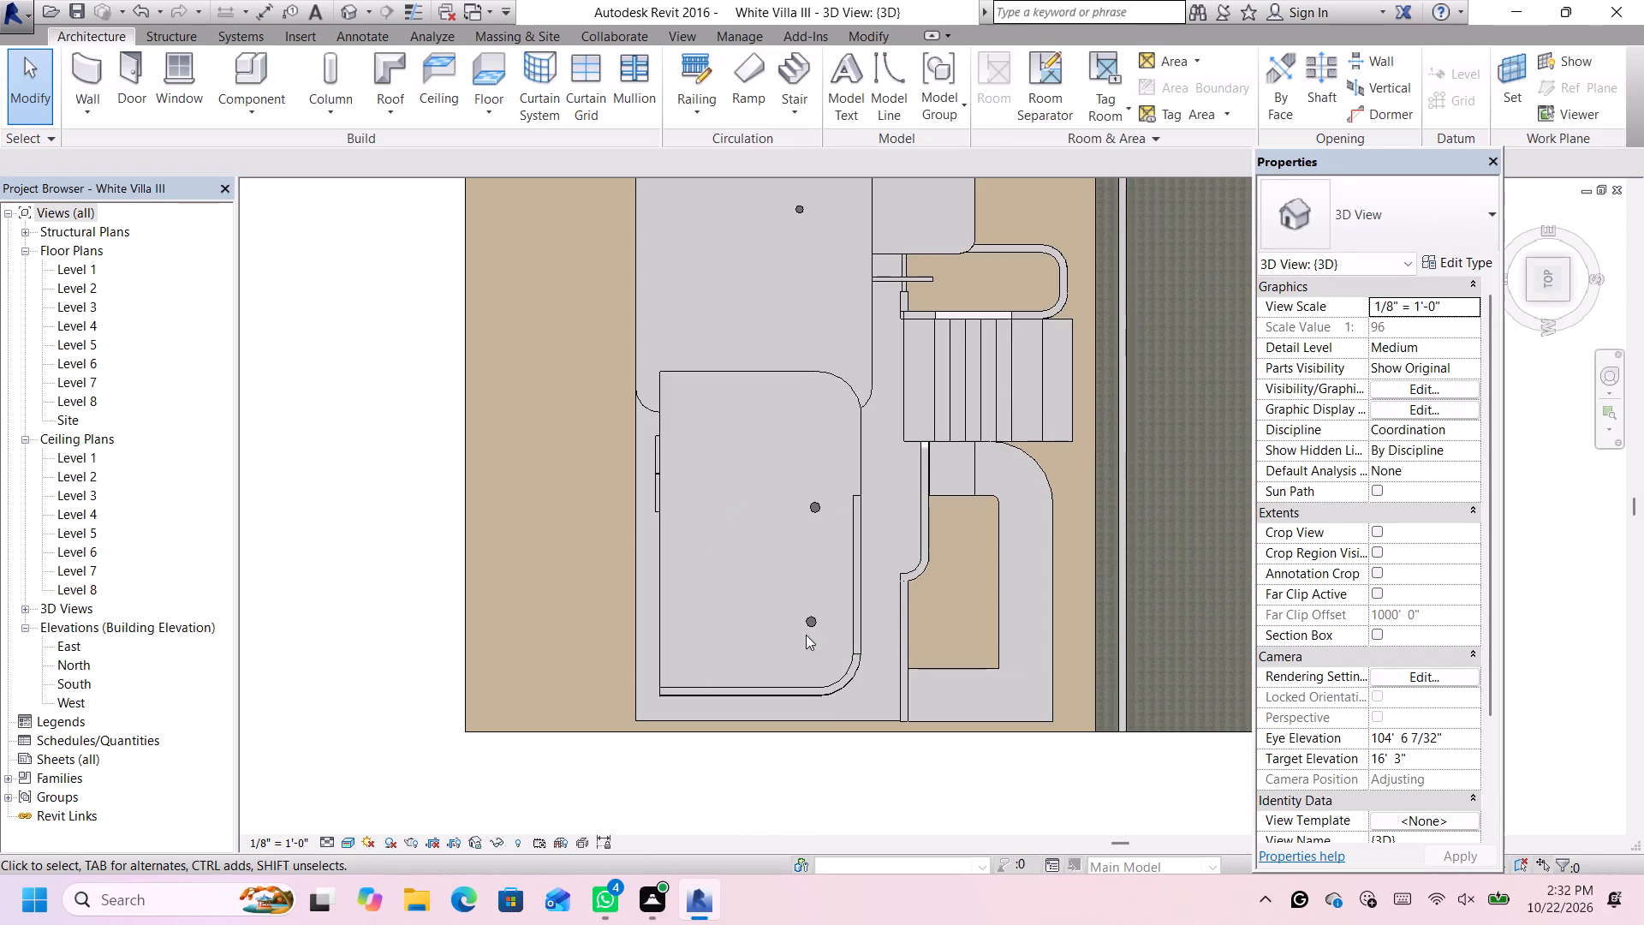
Give the new straight side wall on the roof slab a base offset of 3' and an unconnected height of 5'.
scroll(919, 301, "up", 1)
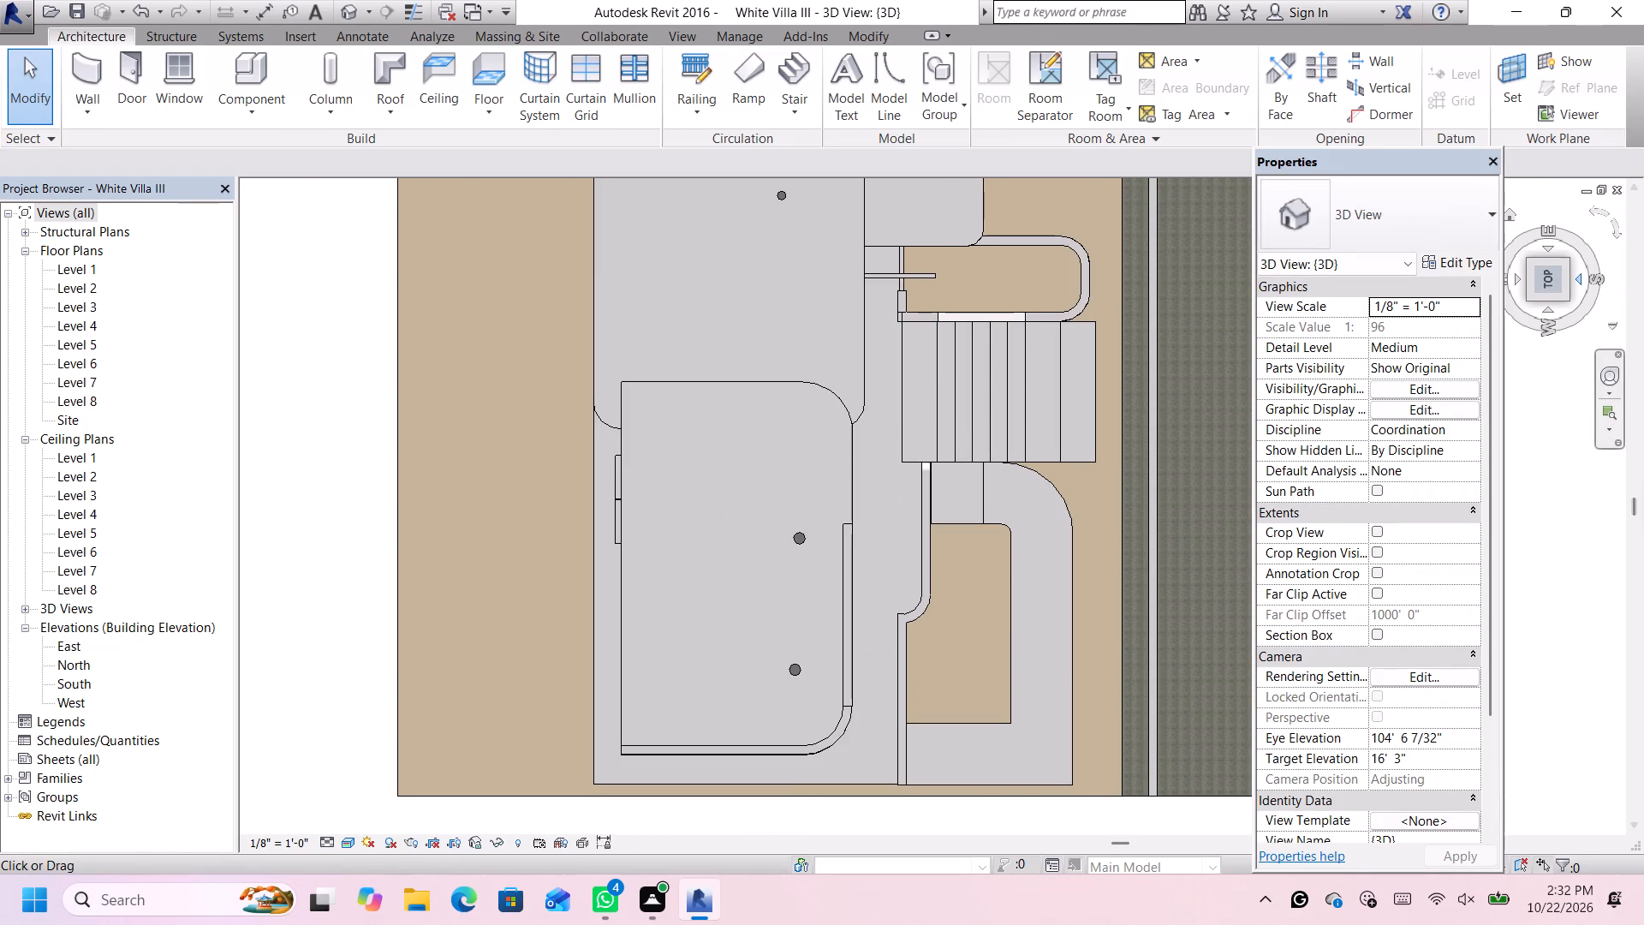
left_click(1563, 294)
scroll(718, 482, "up", 1)
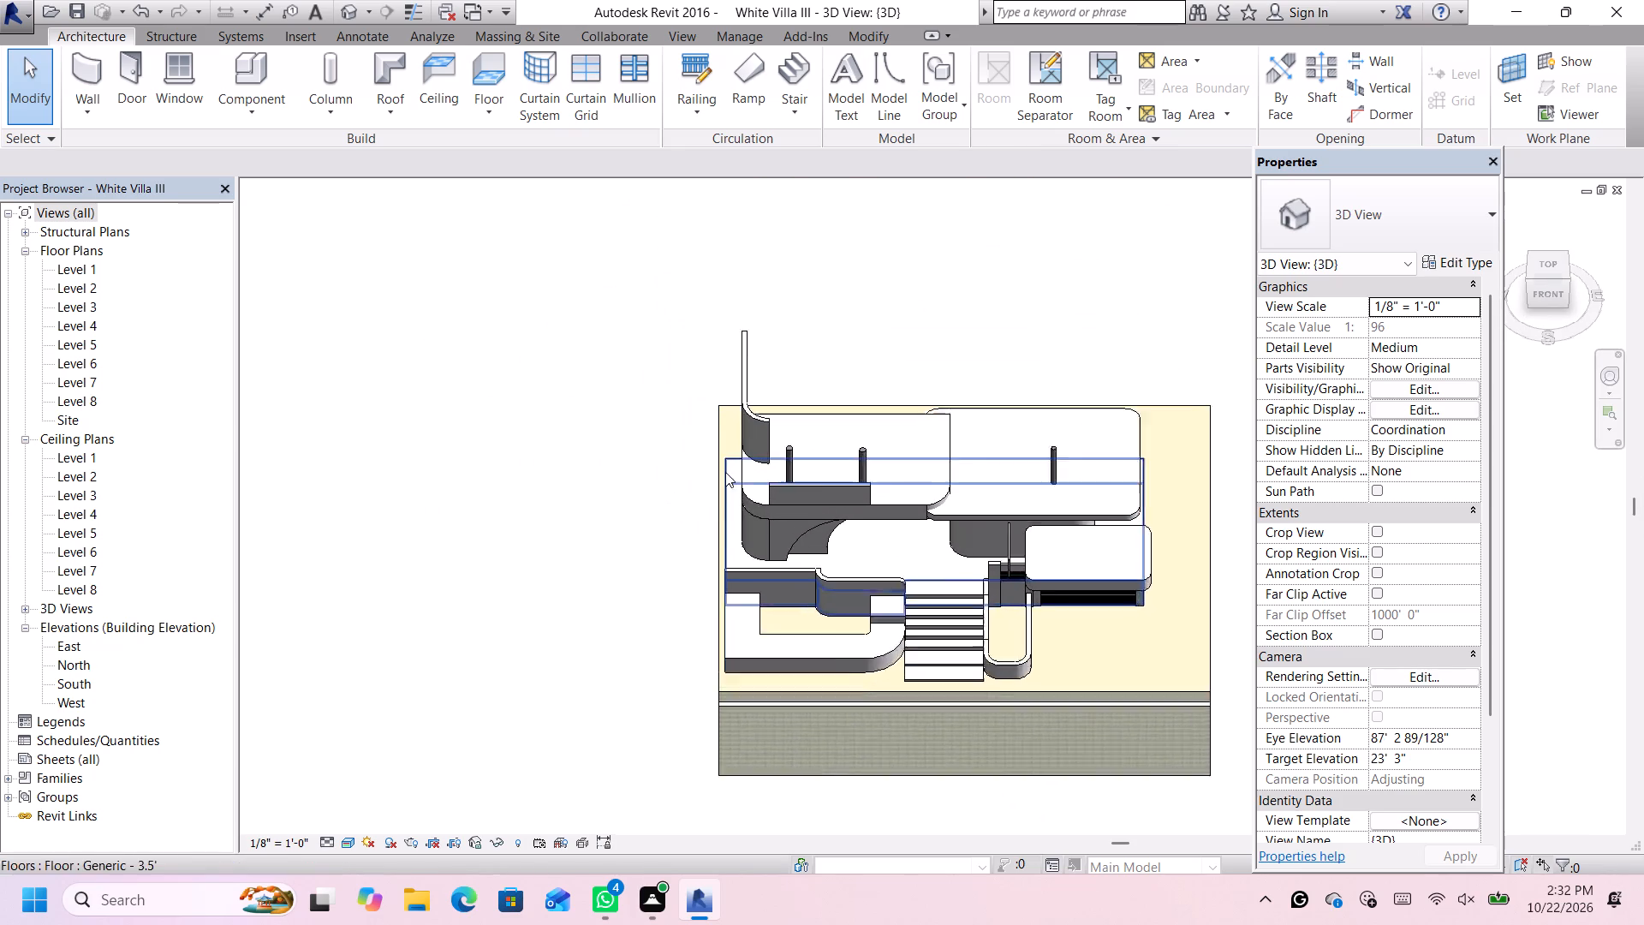
scroll(725, 472, "up", 1)
left_click_drag(823, 288, 717, 371)
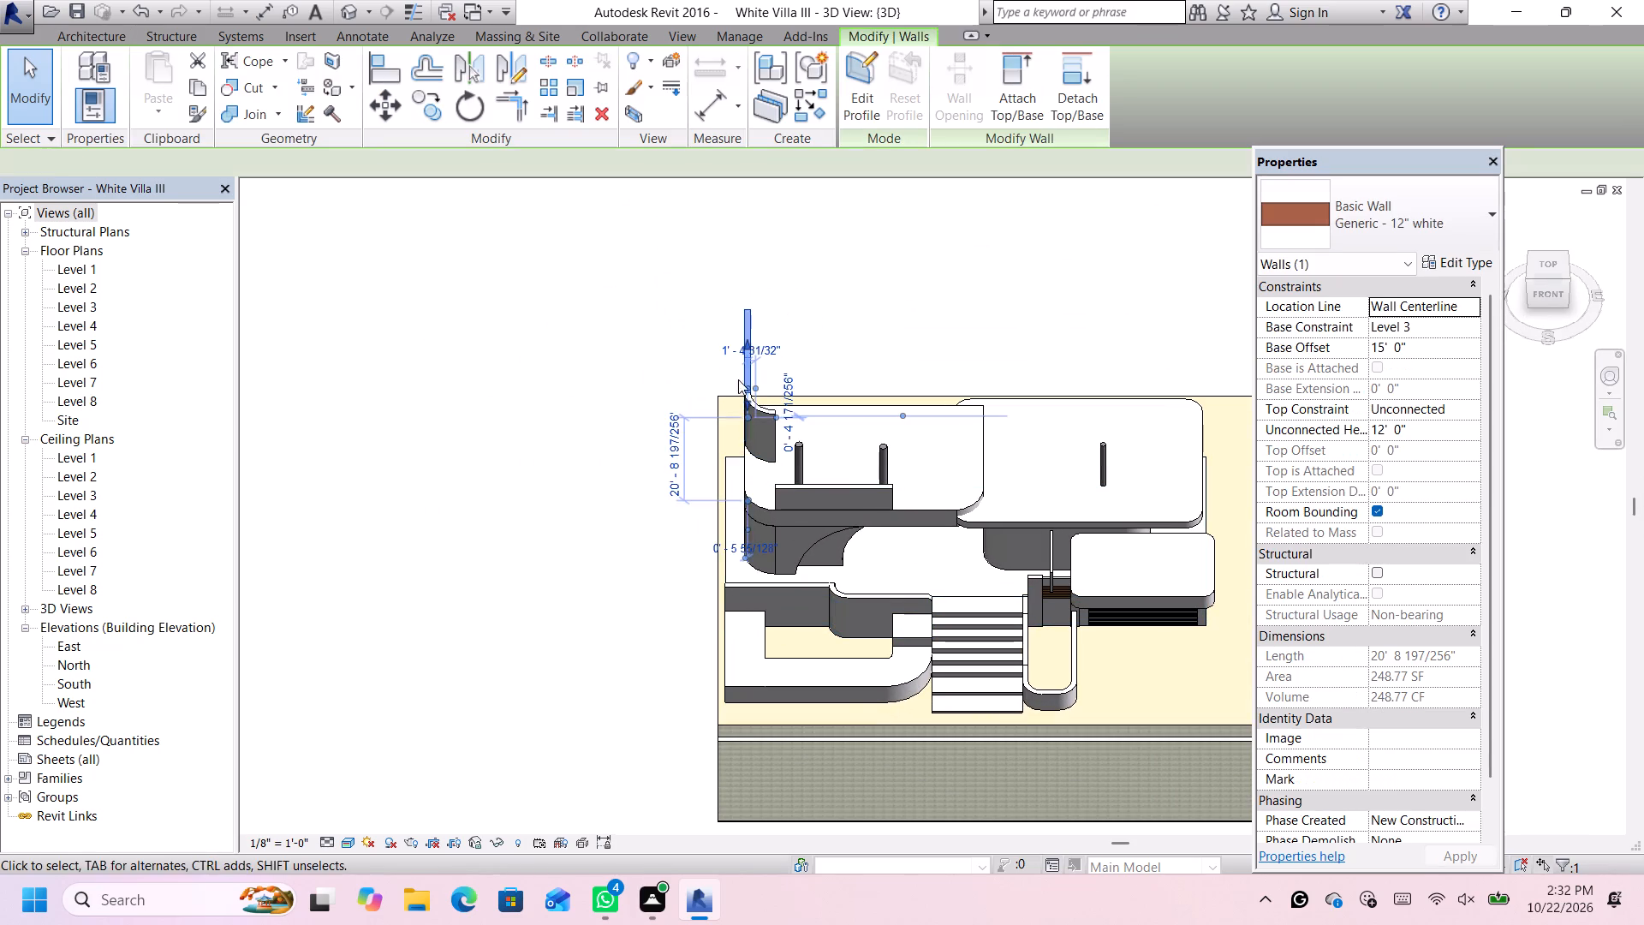
scroll(752, 404, "up", 4)
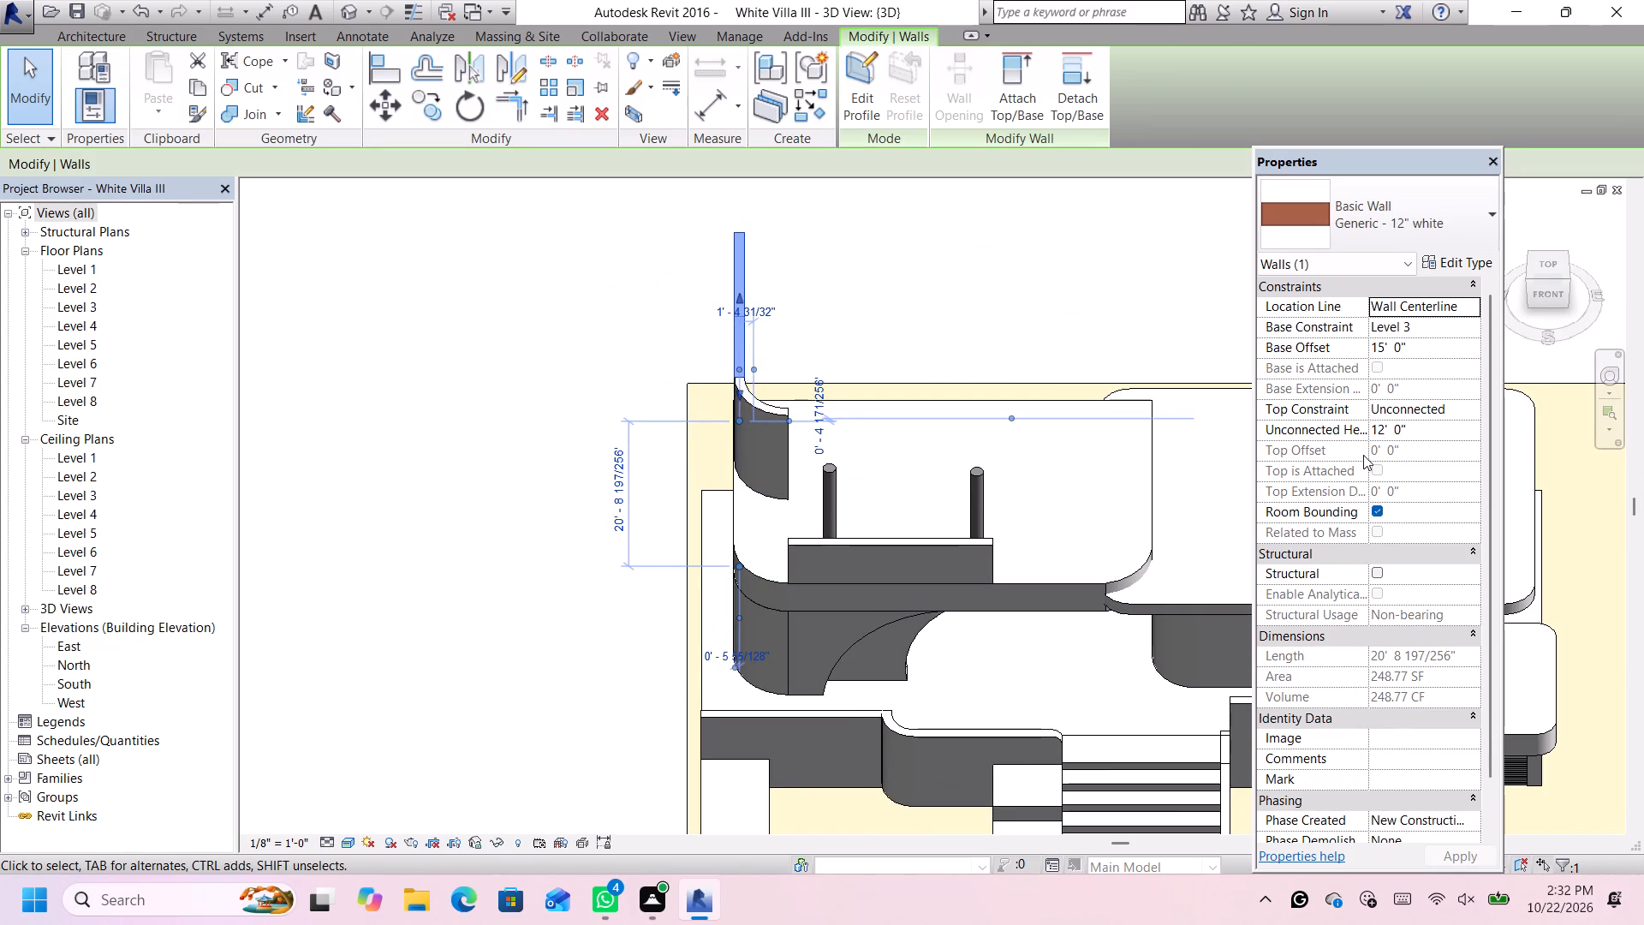
left_click(1415, 428)
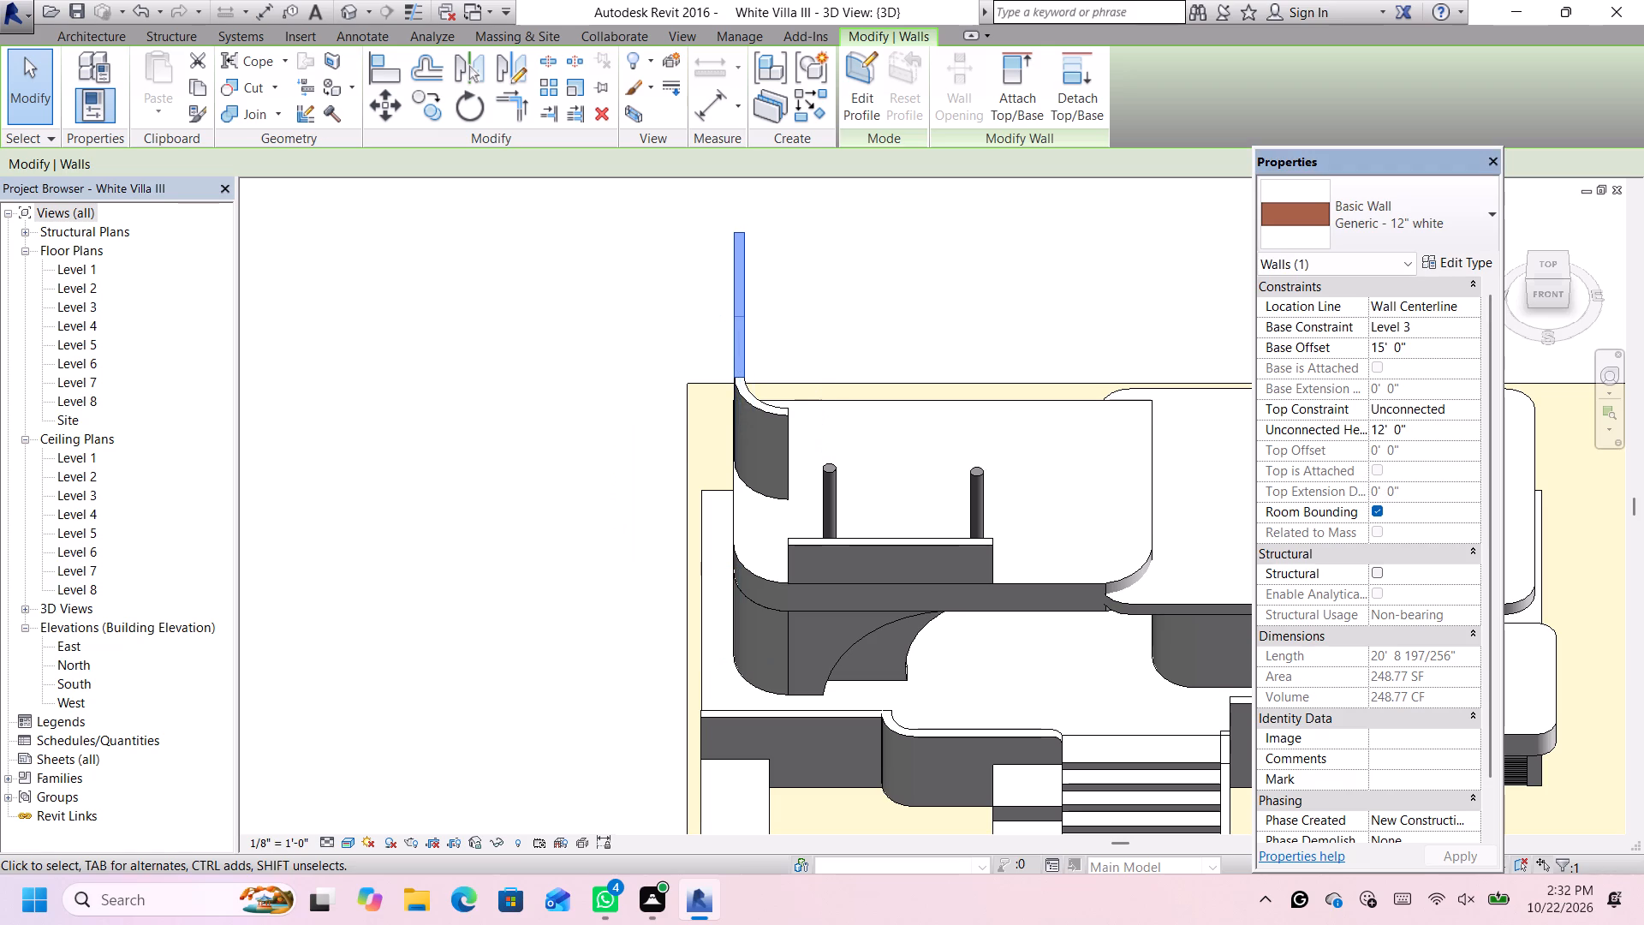
left_click_drag(1429, 337, 1418, 342)
left_click_drag(1424, 350, 1403, 351)
left_click_drag(1420, 347, 1364, 357)
key("BackSpace")
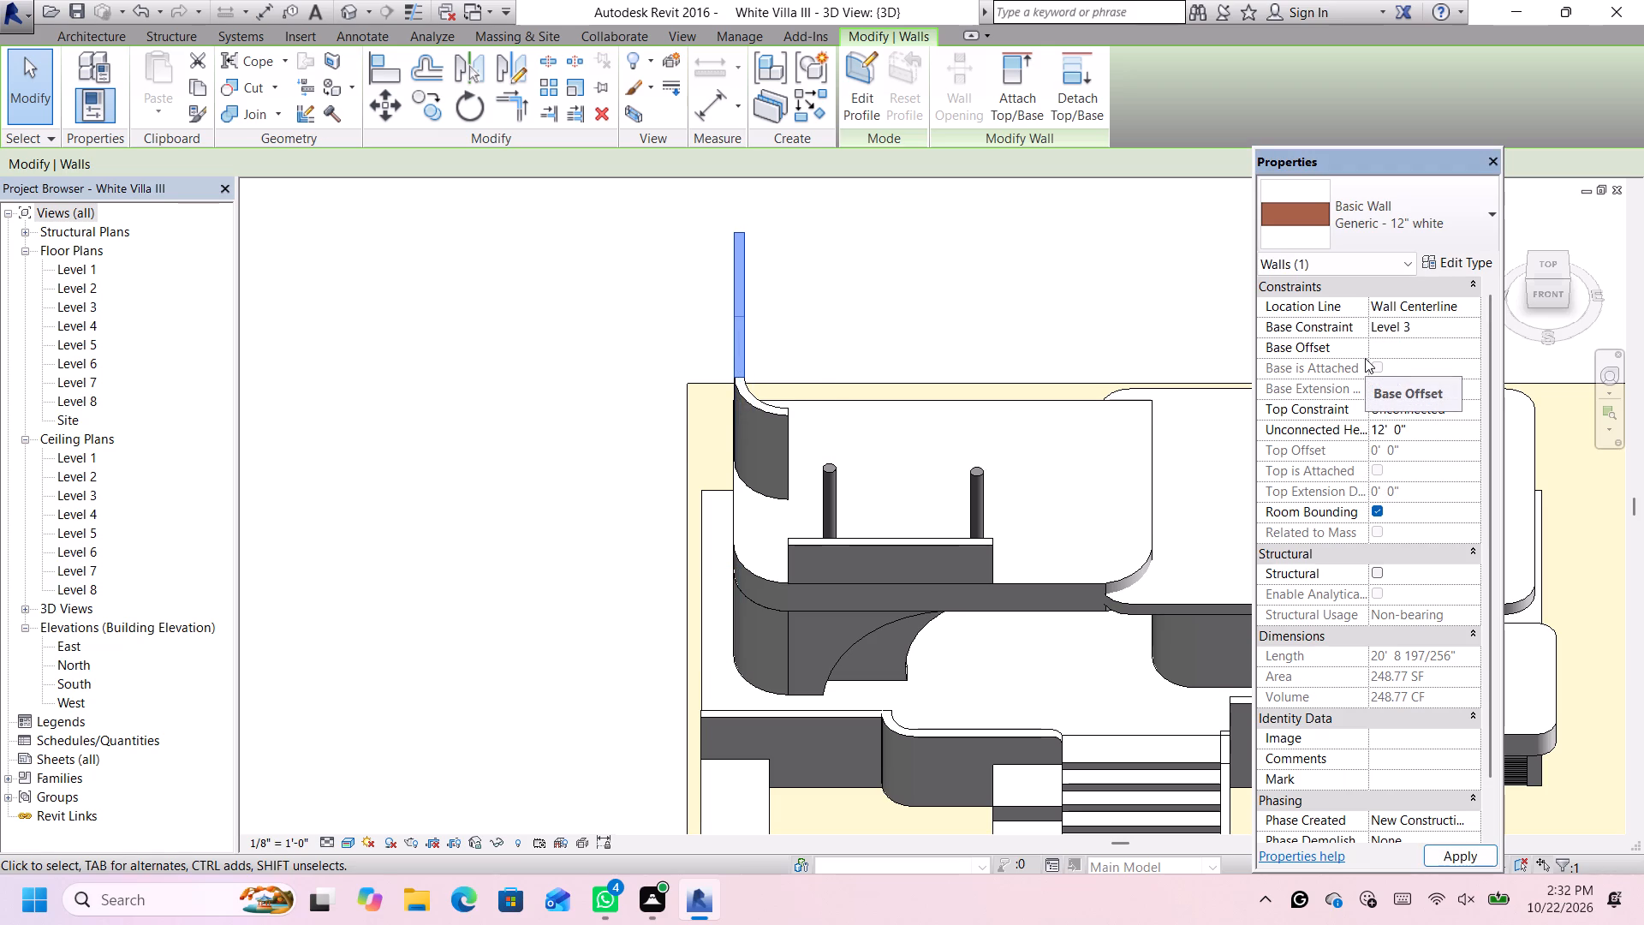
type("3'")
key("Return")
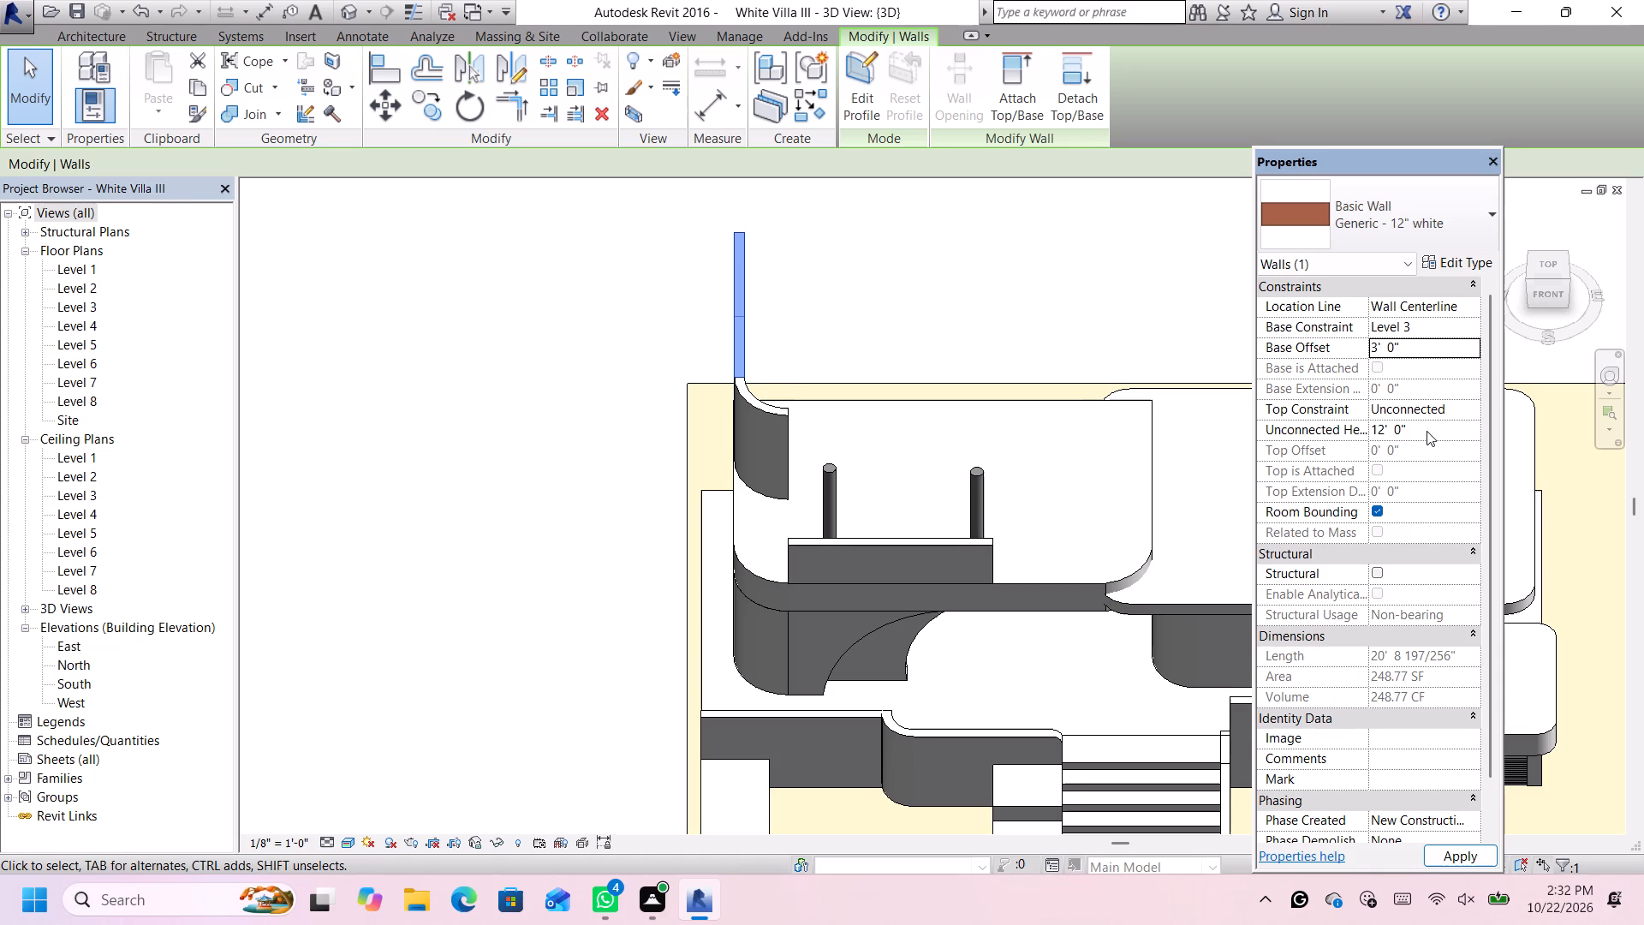
left_click(1427, 431)
key("BackSpace")
type("5'")
key("Return")
Give the curved corner wall a base offset of 3' and an unconnected height of 5'.
scroll(748, 433, "up", 1)
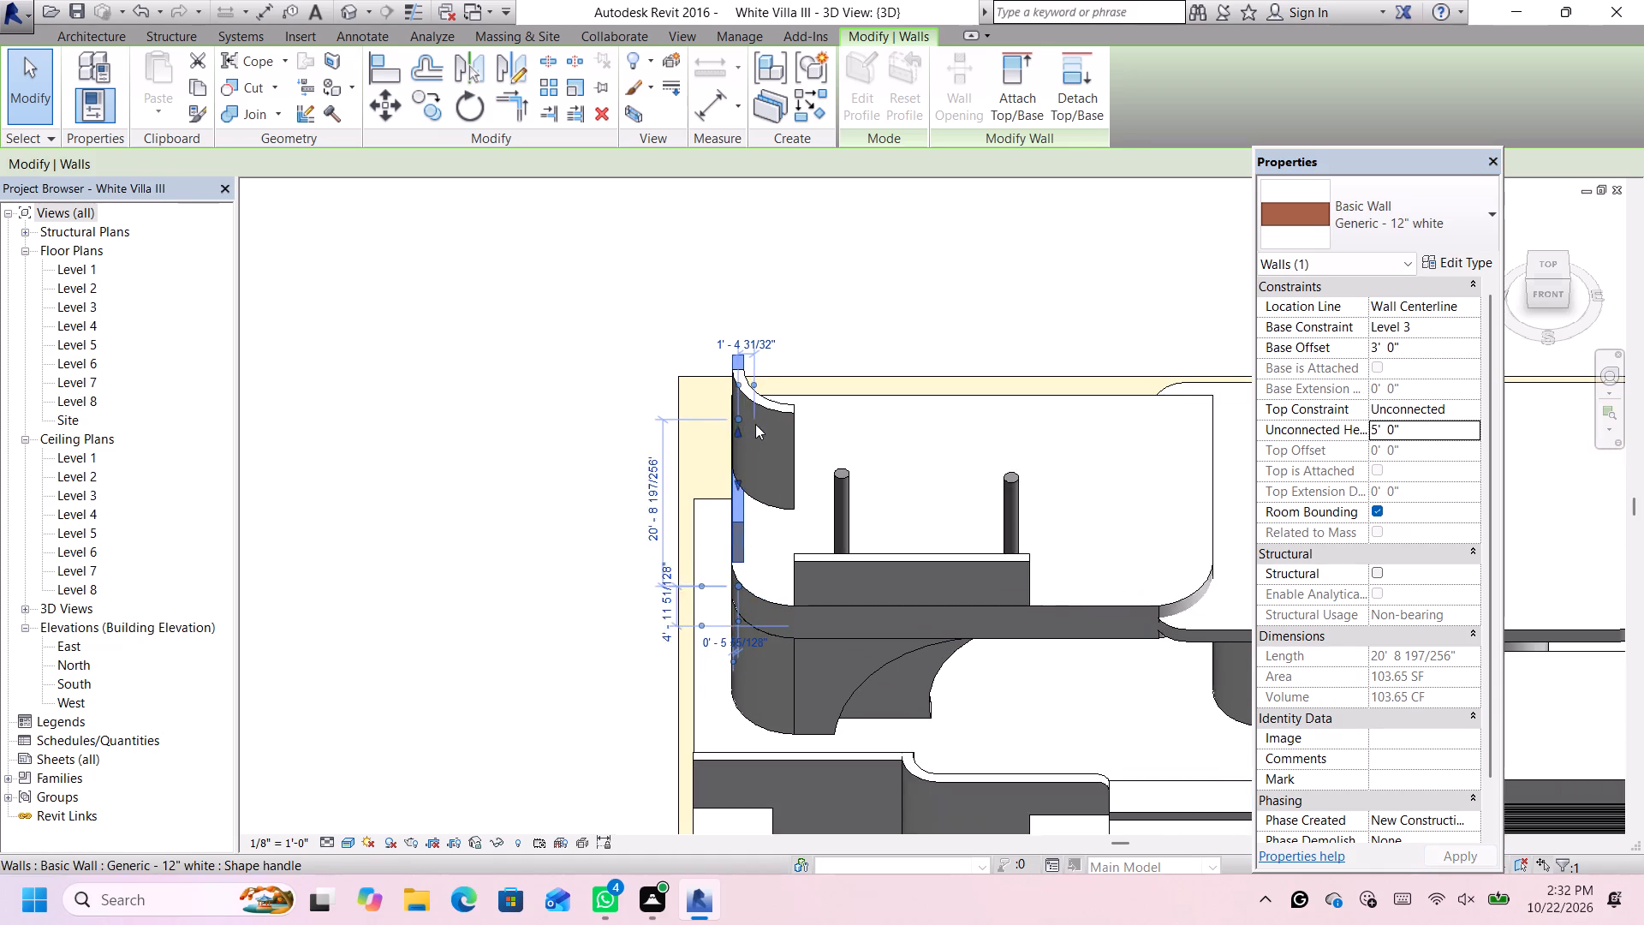
scroll(755, 424, "up", 1)
left_click(782, 401)
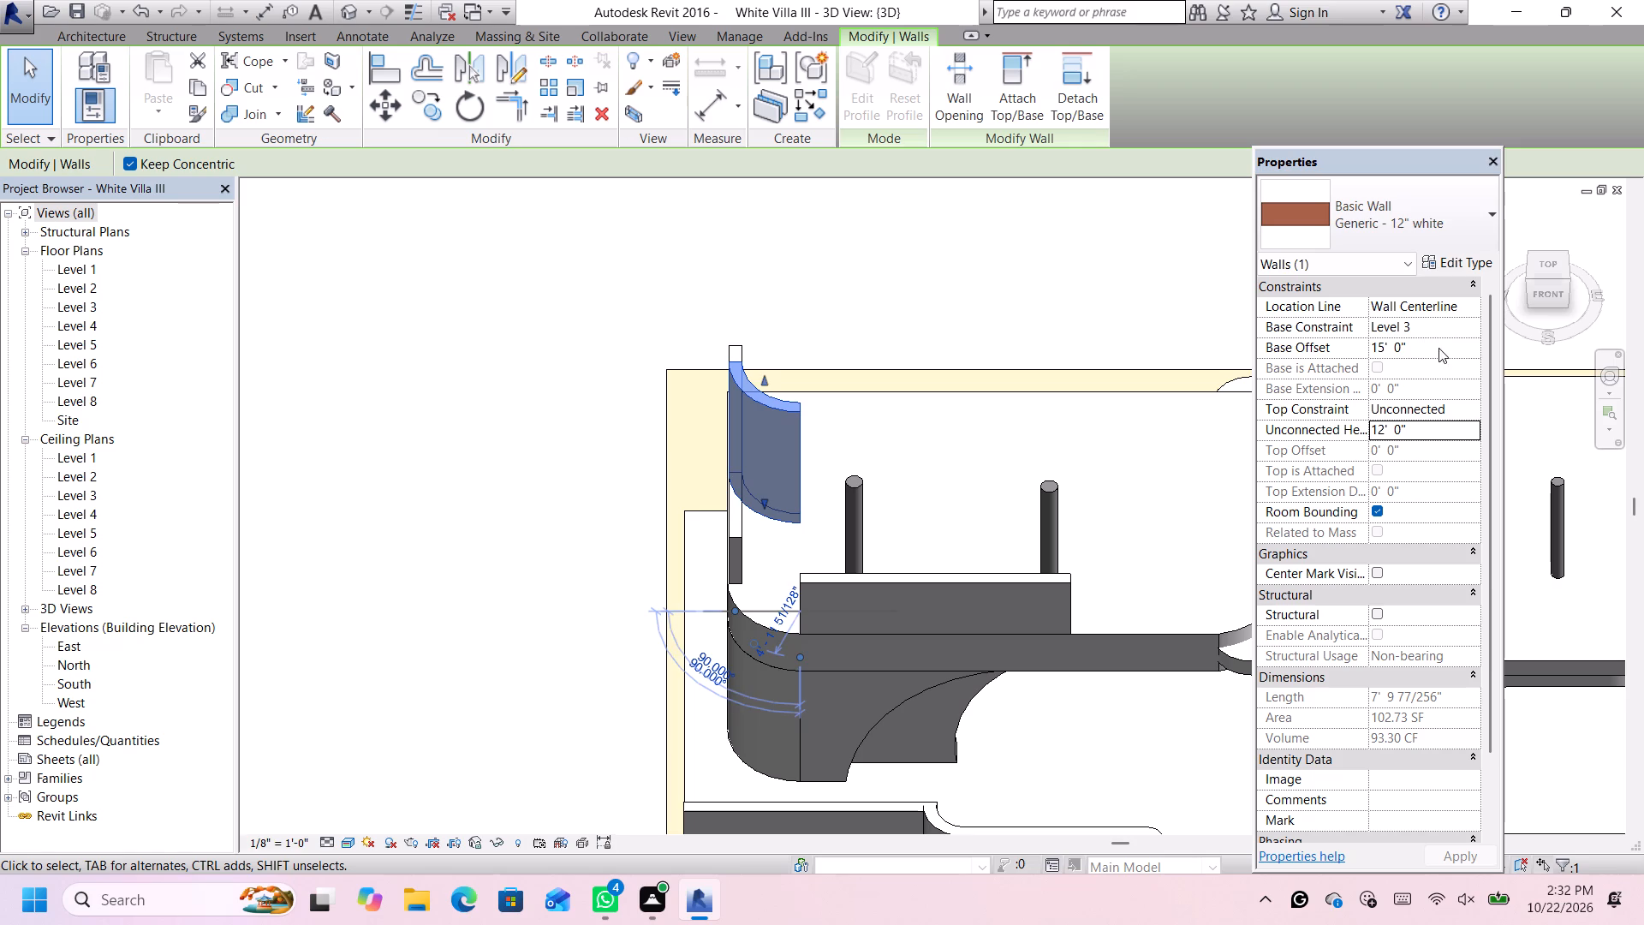
left_click(1438, 348)
key("BackSpace")
type("3'")
left_click(1427, 427)
key("BackSpace")
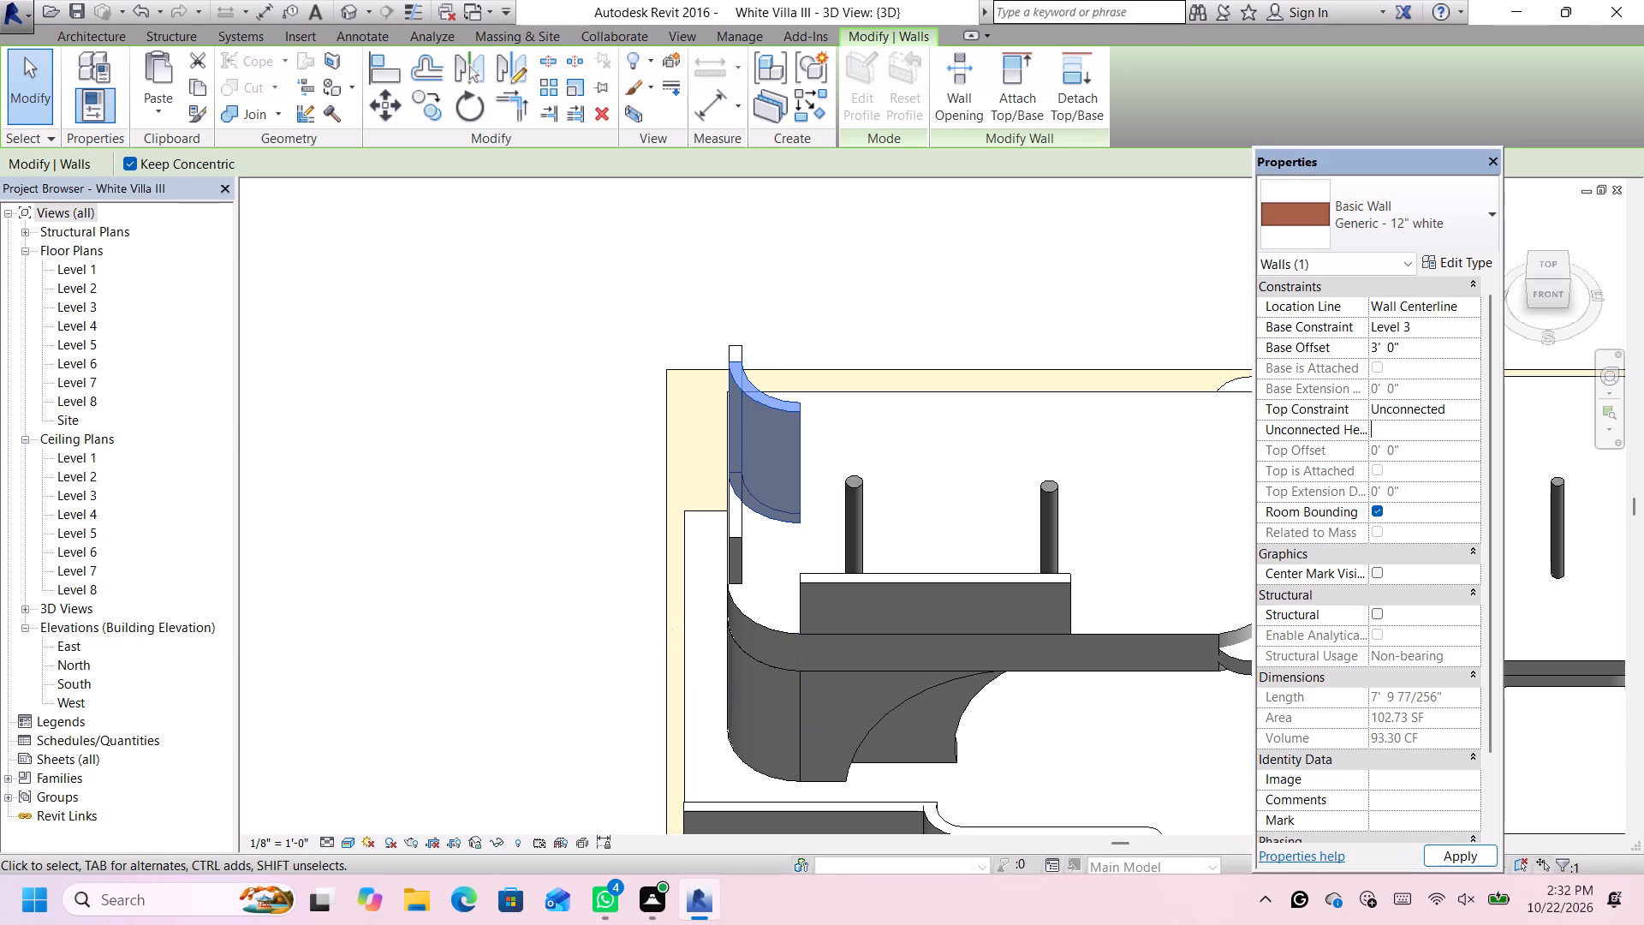
type("5'")
key("Return")
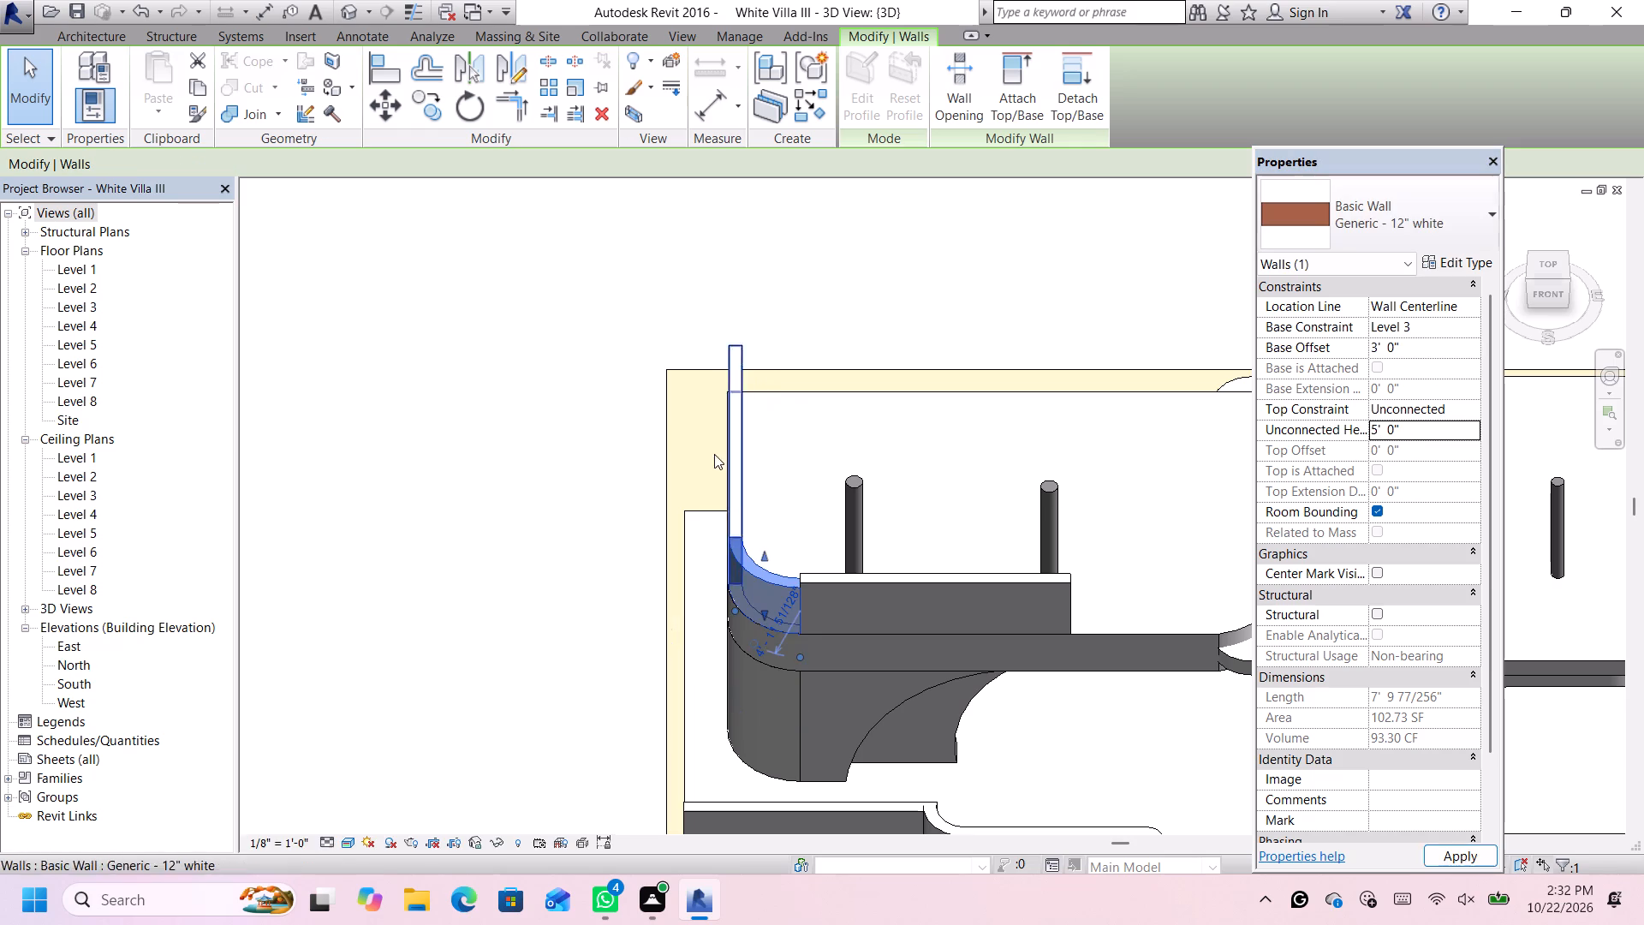
Set the unconnected height of the curved corner wall to 6'.
scroll(719, 422, "down", 1)
scroll(803, 567, "up", 8)
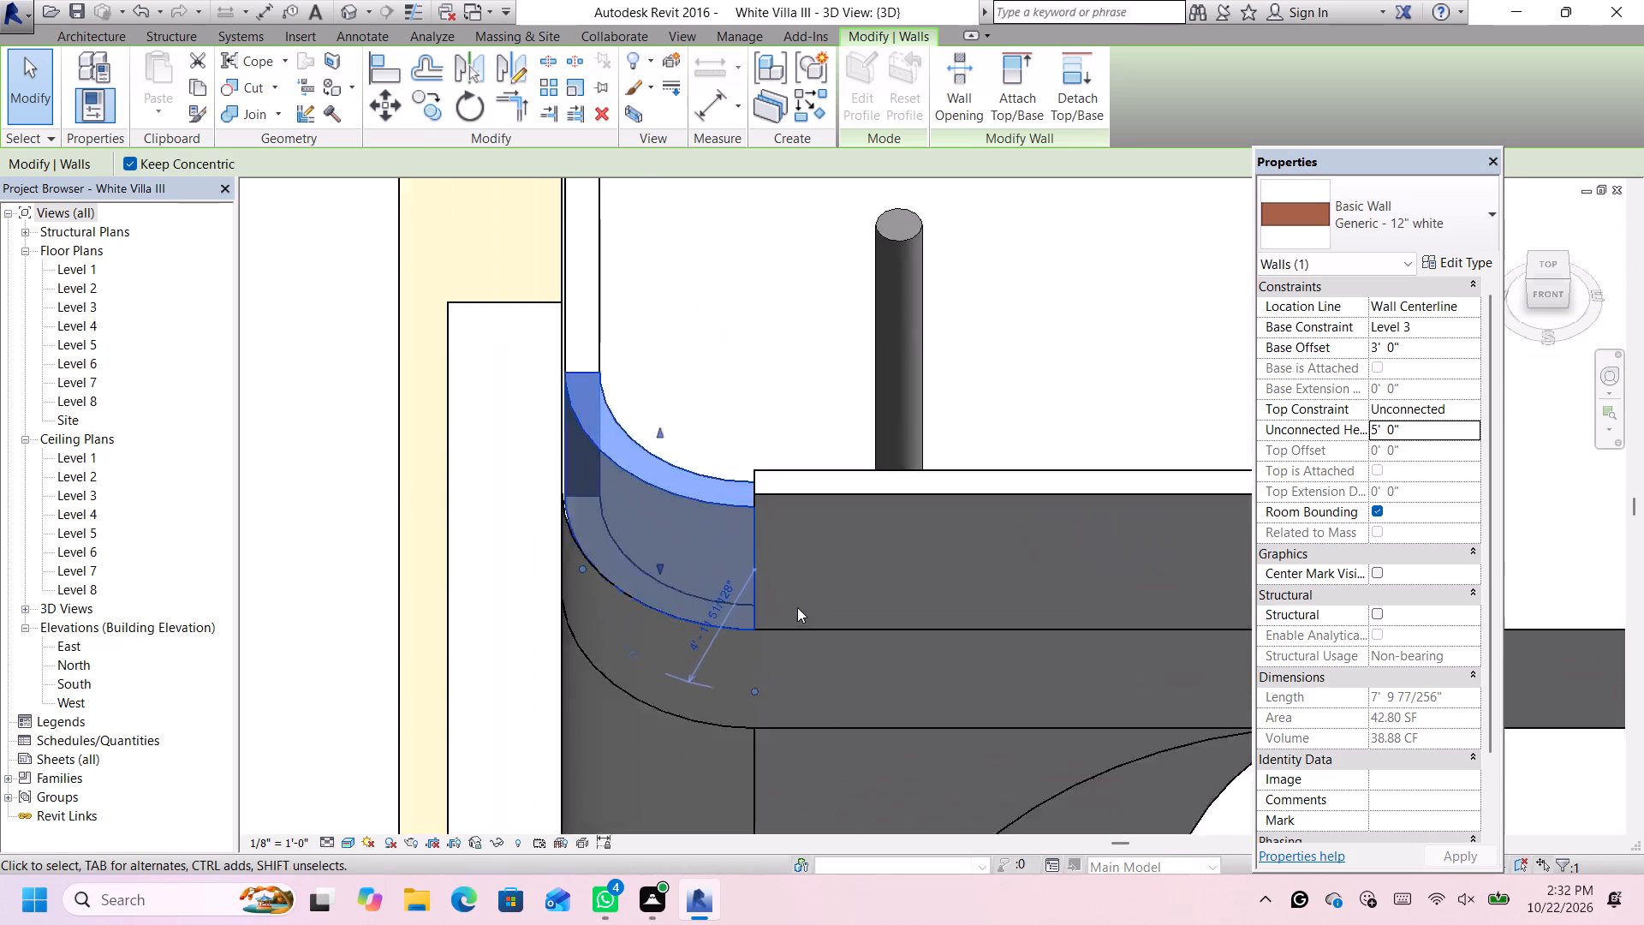
scroll(797, 607, "up", 2)
scroll(604, 482, "up", 2)
scroll(587, 433, "down", 2)
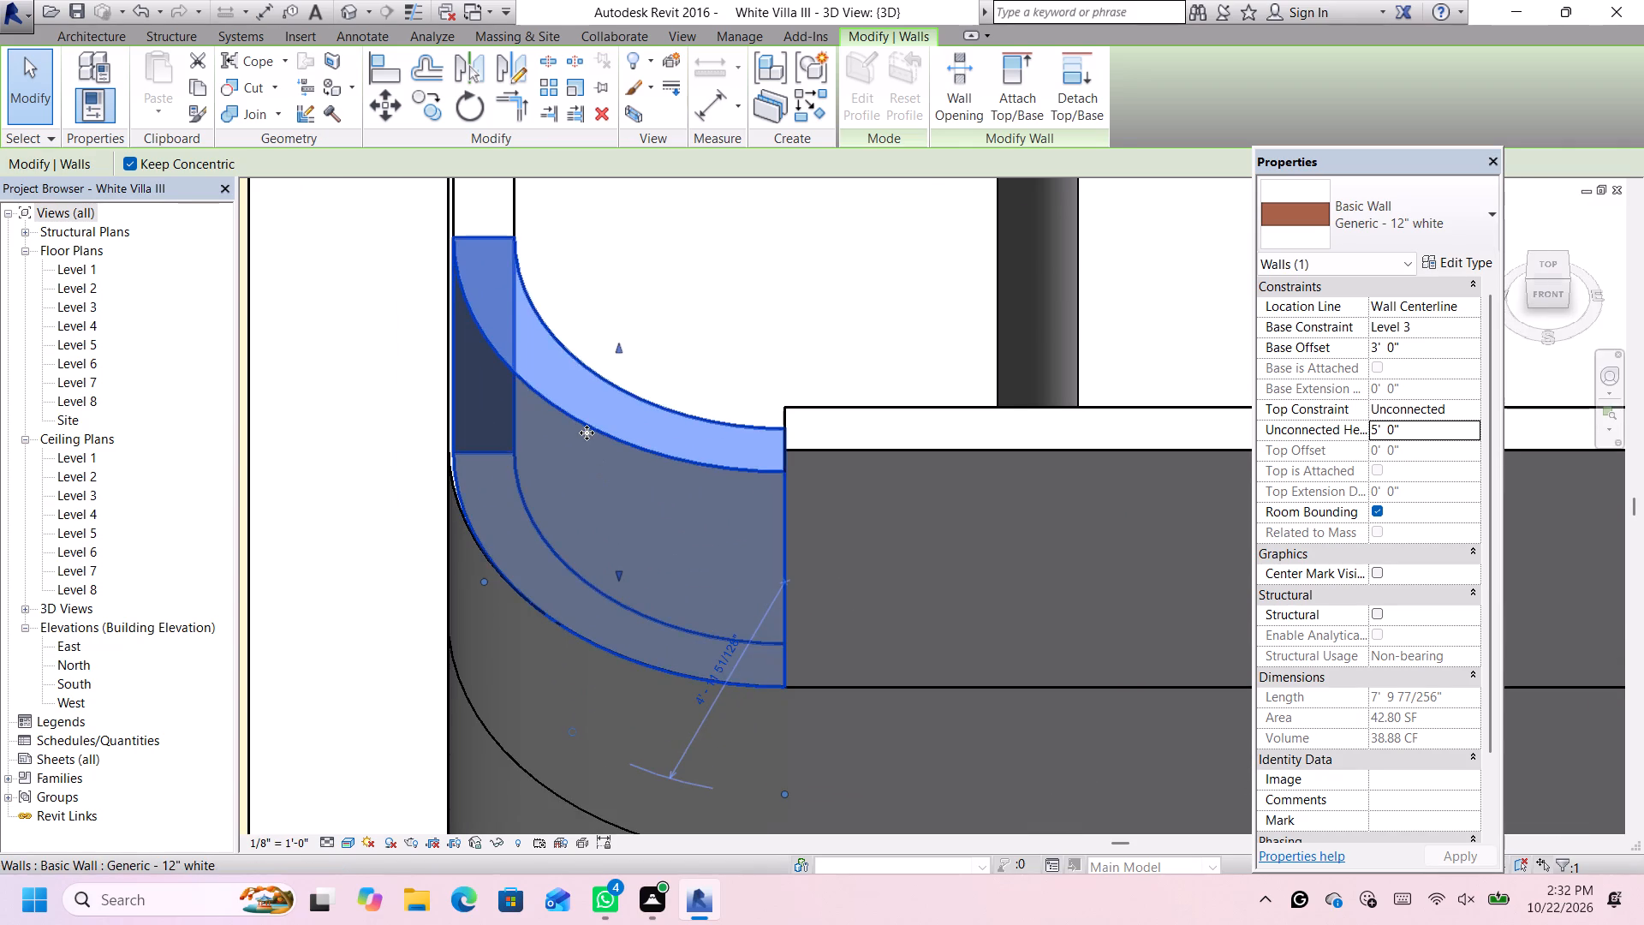
scroll(587, 433, "down", 7)
scroll(391, 413, "down", 2)
left_click(314, 453)
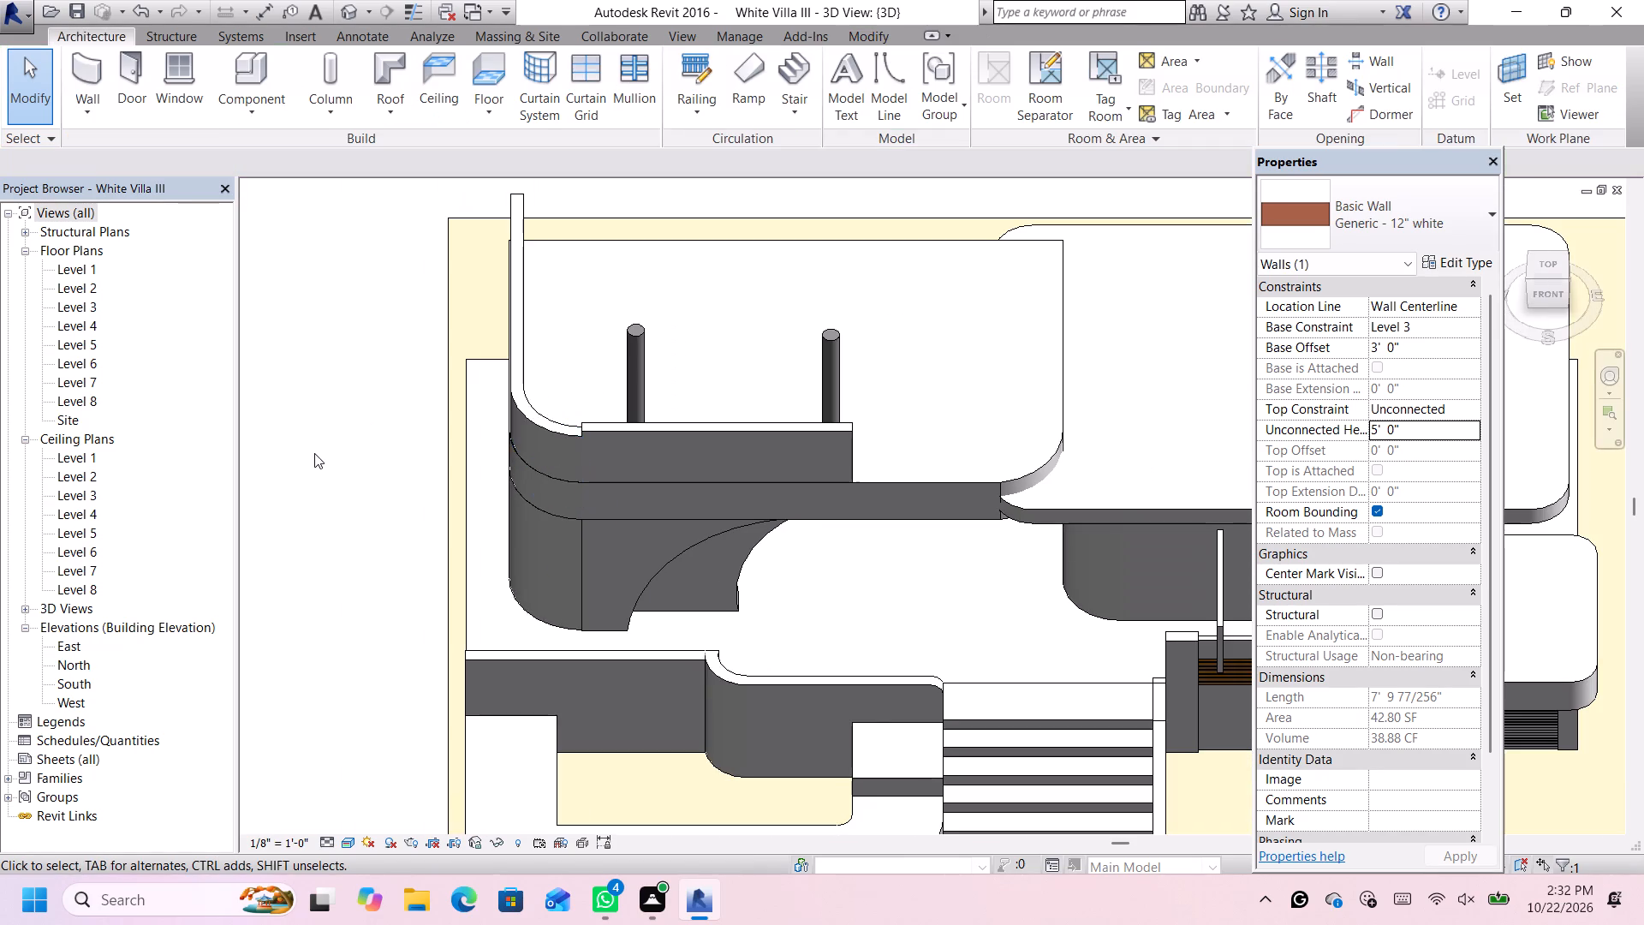
scroll(337, 436, "down", 5)
scroll(433, 429, "up", 6)
scroll(514, 433, "up", 4)
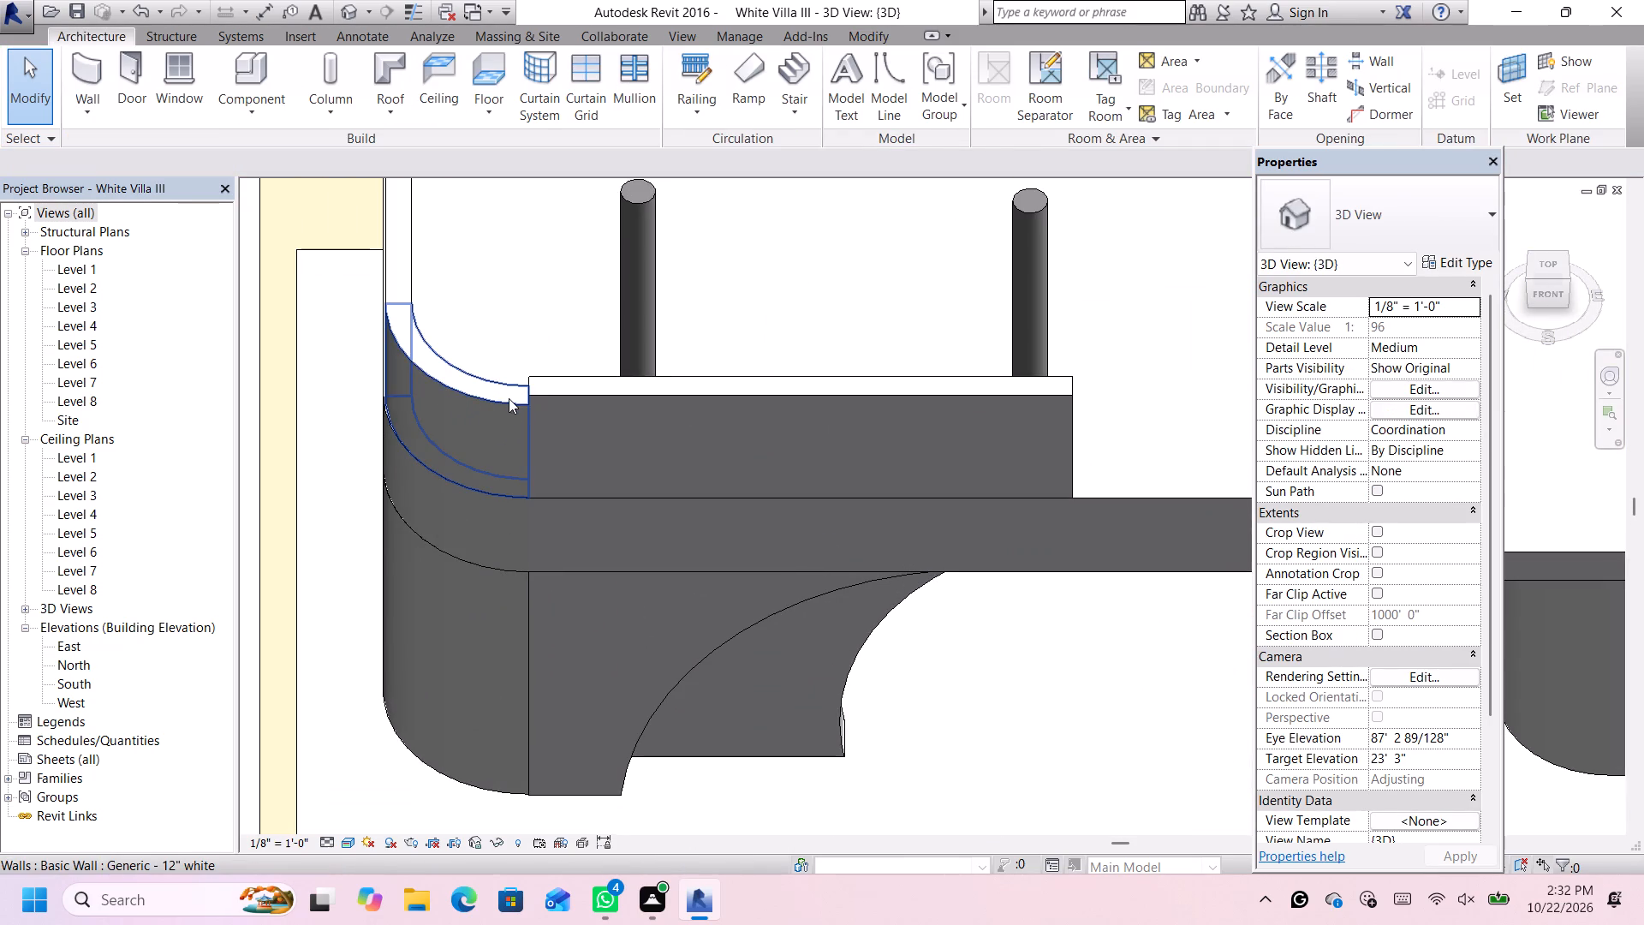
left_click(509, 398)
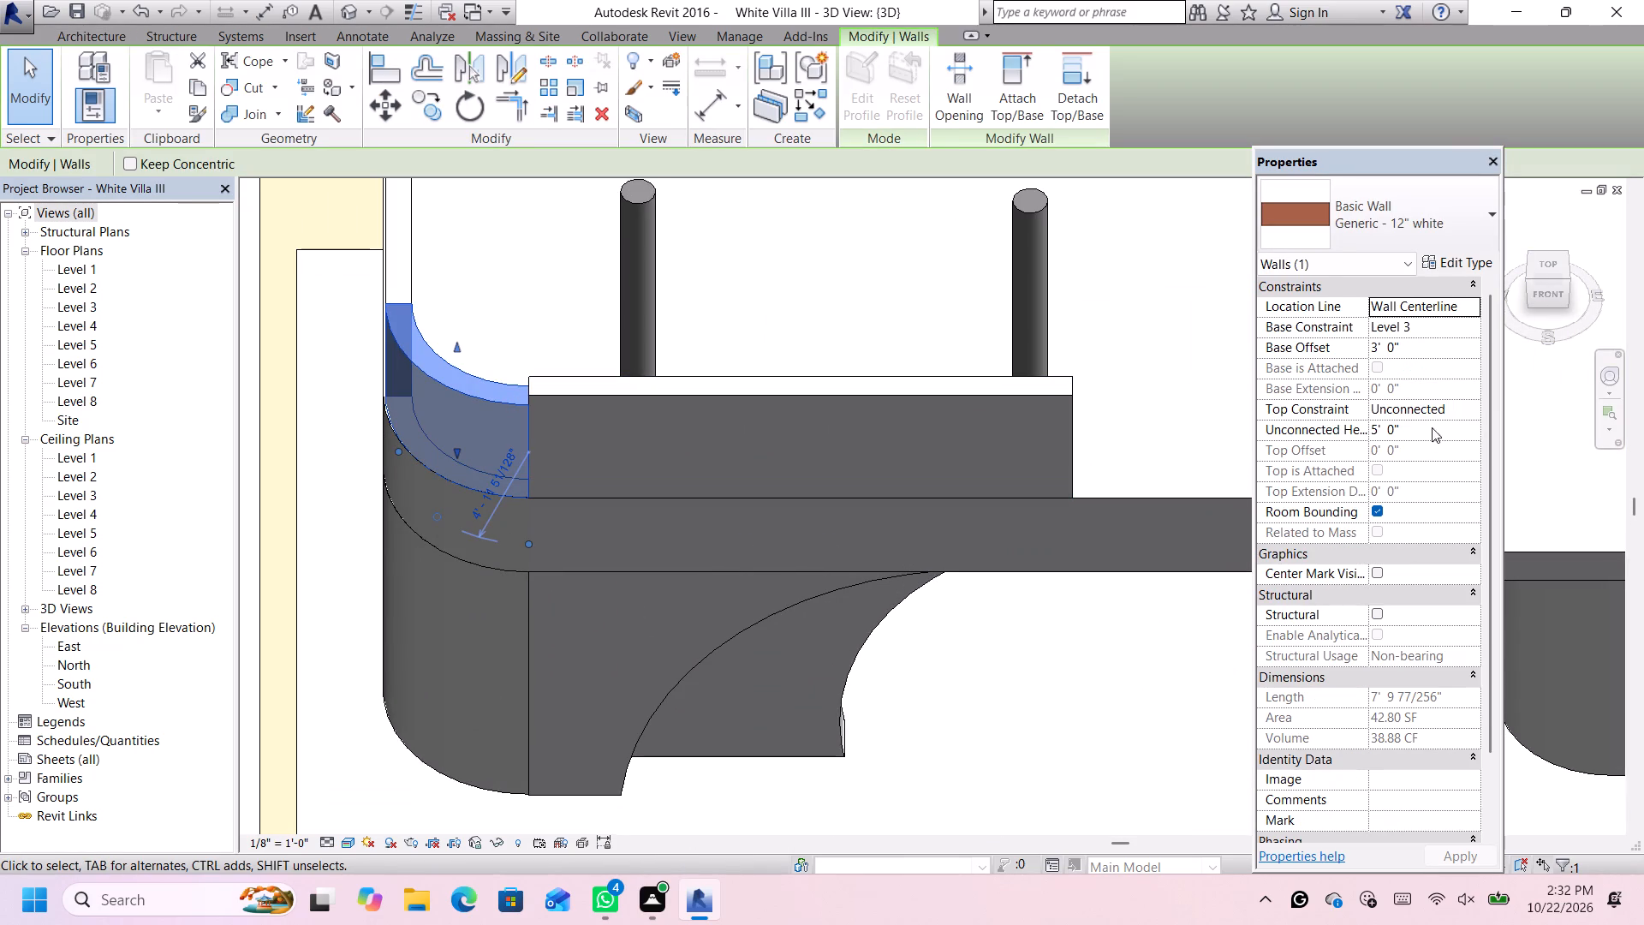
left_click(1426, 435)
key("BackSpace")
type("6'")
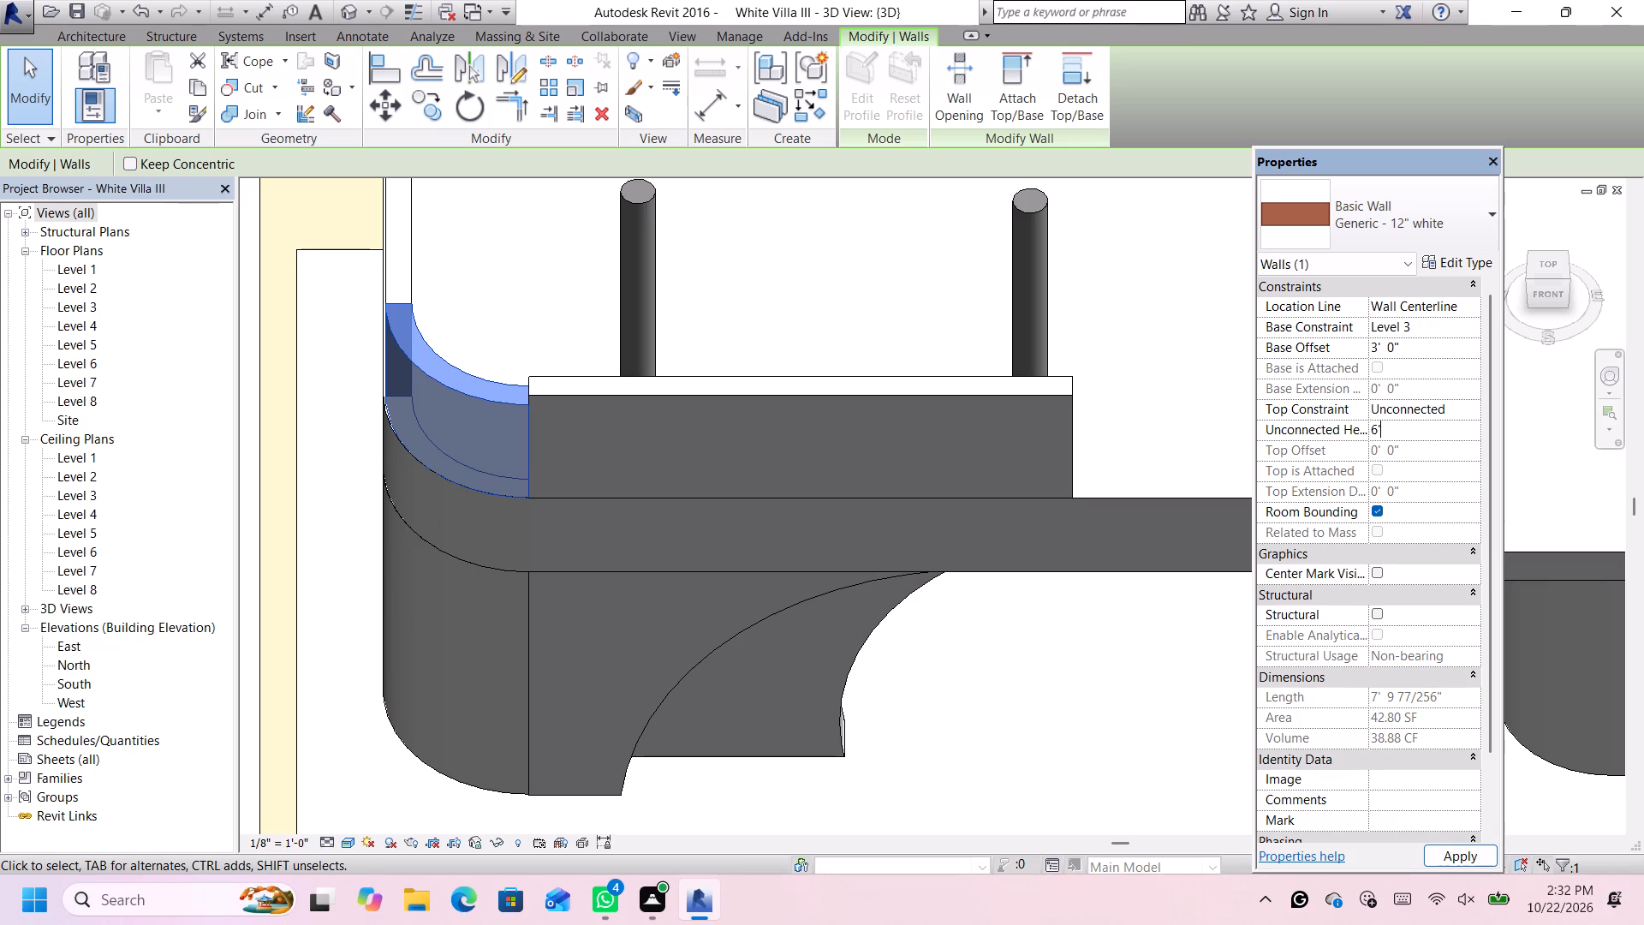
key("Return")
scroll(543, 387, "up", 3)
scroll(553, 406, "down", 5)
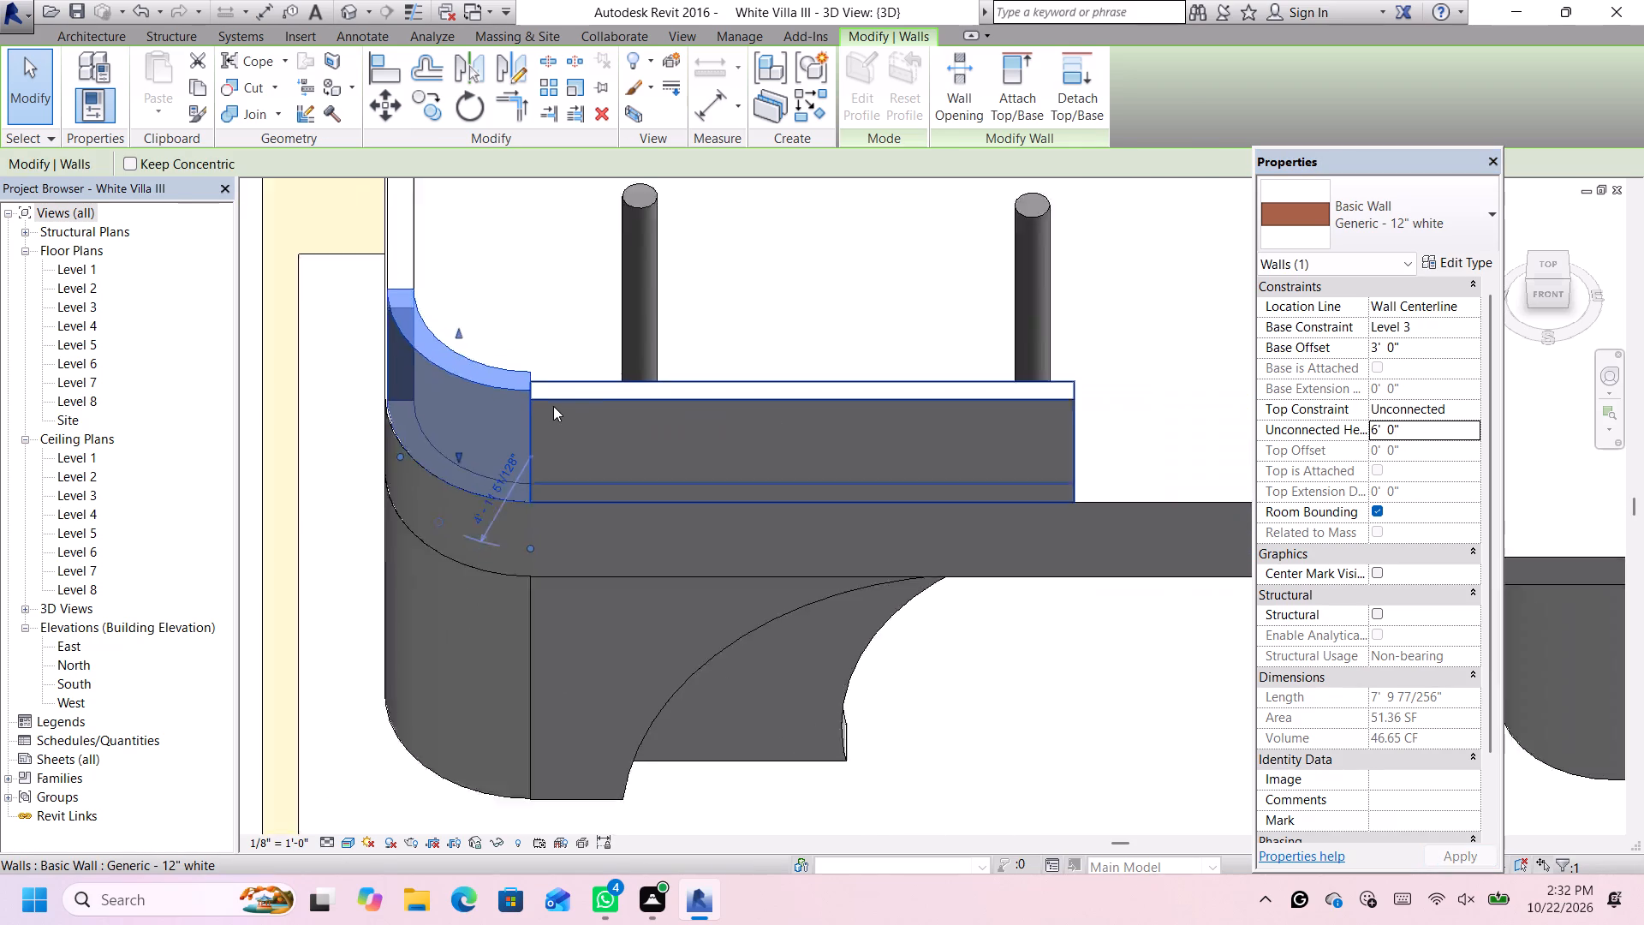
Set the unconnected height of the curved corner wall to 5'-6" to match the straight front wall, dismissing the notification card.
scroll(553, 406, "down", 1)
scroll(511, 461, "up", 5)
left_click(640, 346)
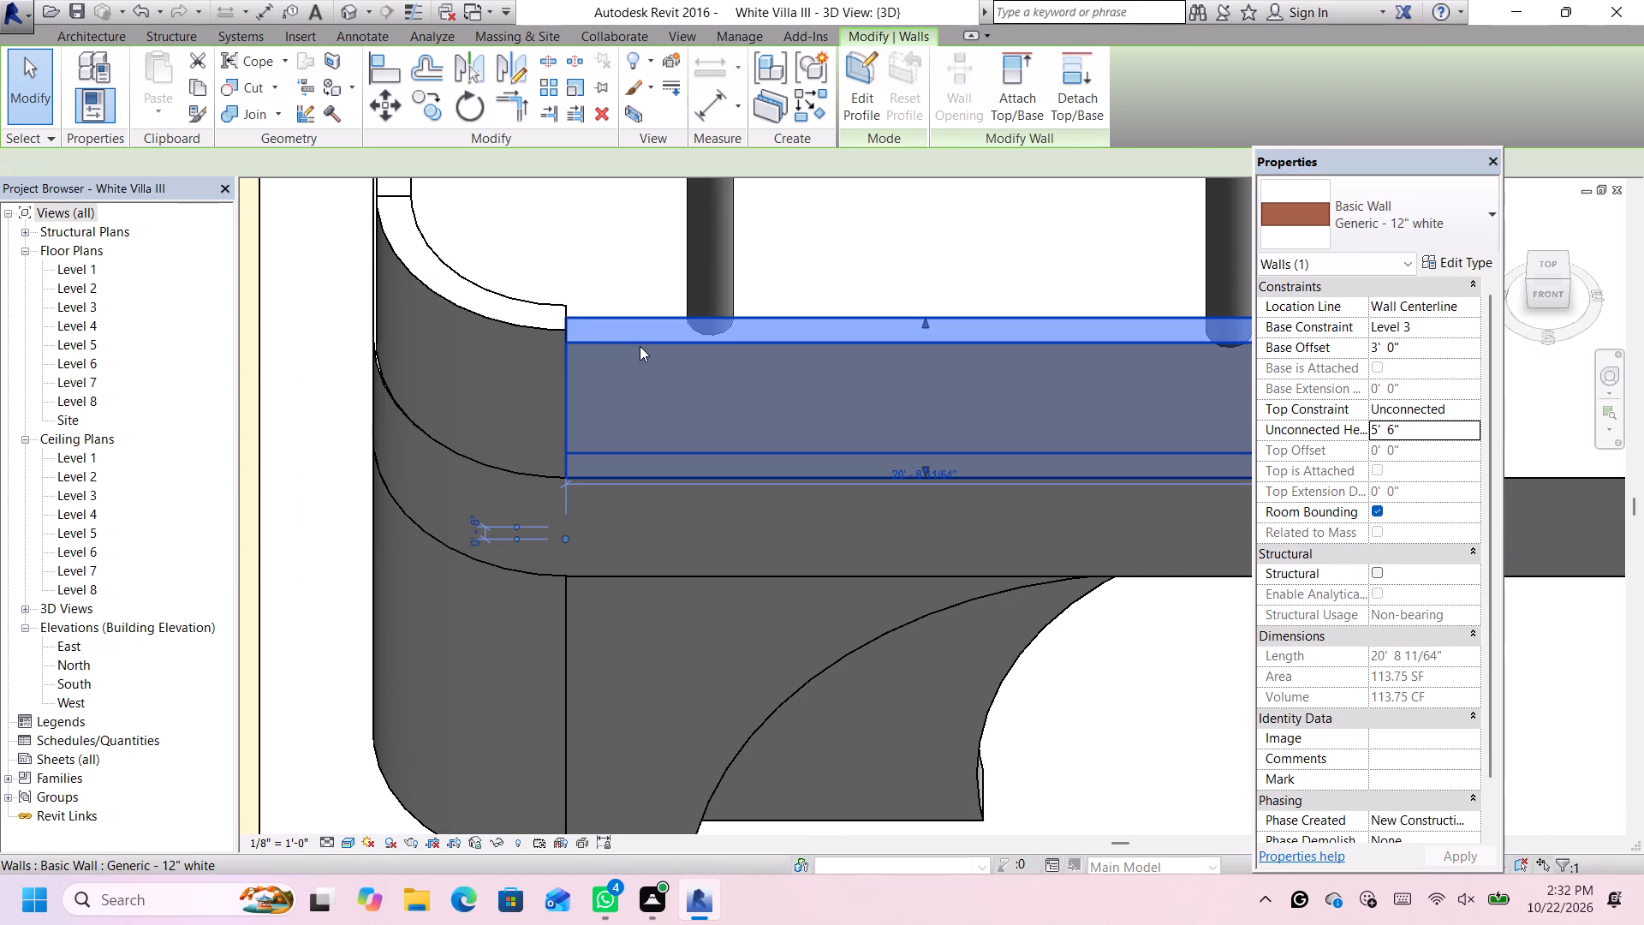
scroll(562, 331, "down", 3)
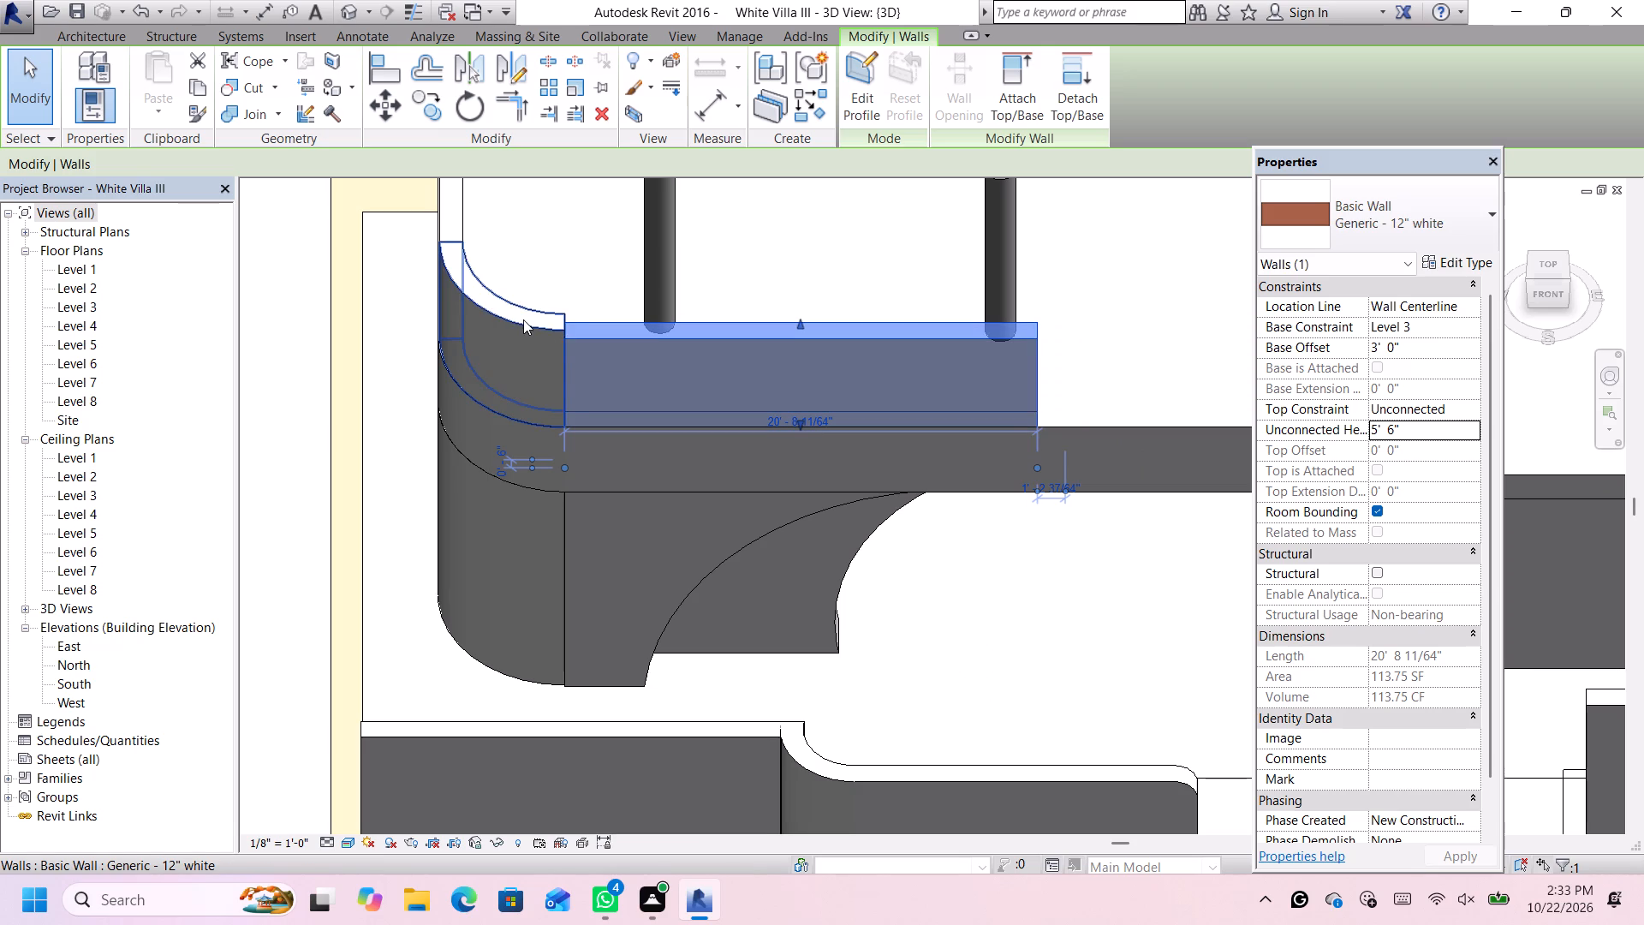
left_click(524, 319)
scroll(1390, 403, "up", 4)
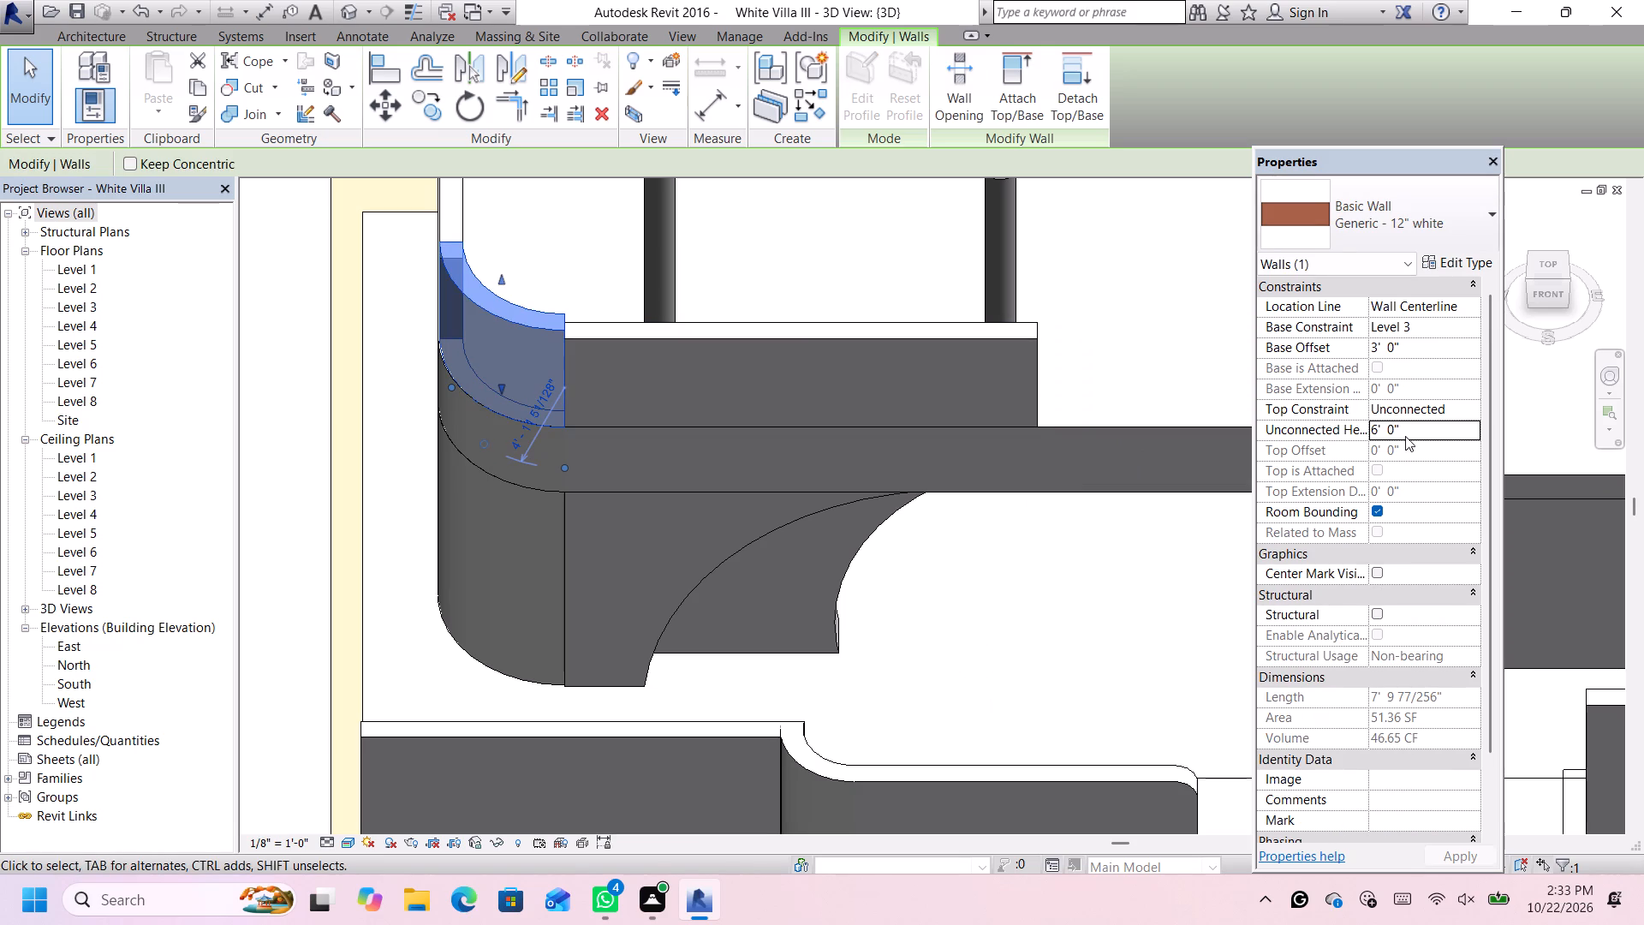
left_click(1421, 426)
key("BackSpace")
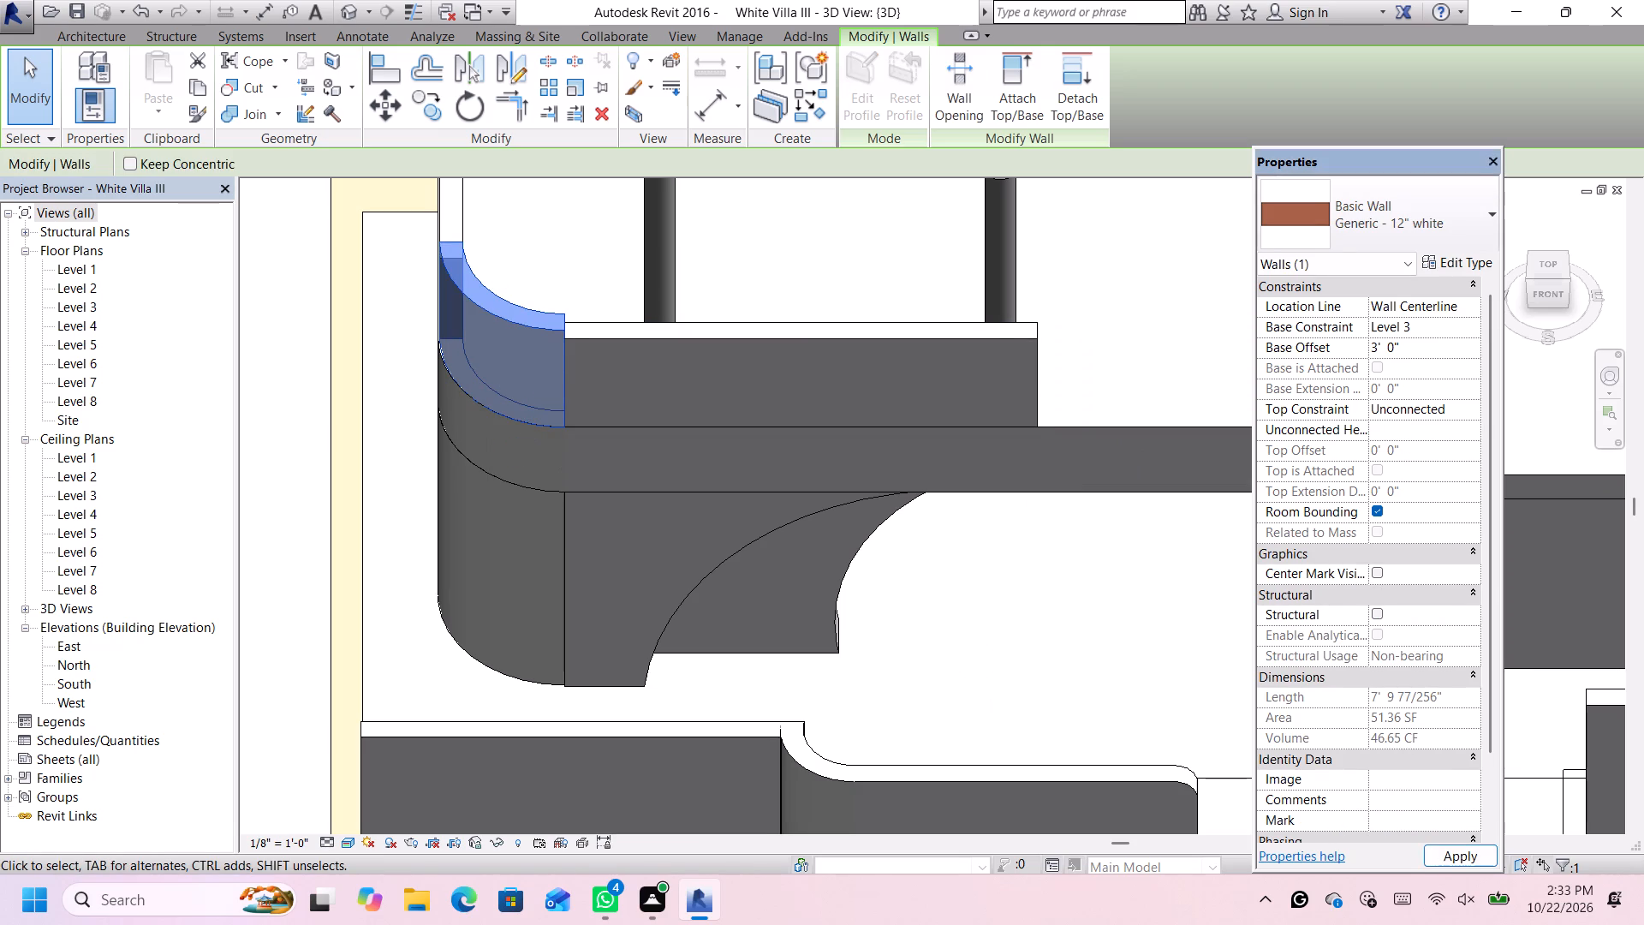
type("5.5'")
key("Return")
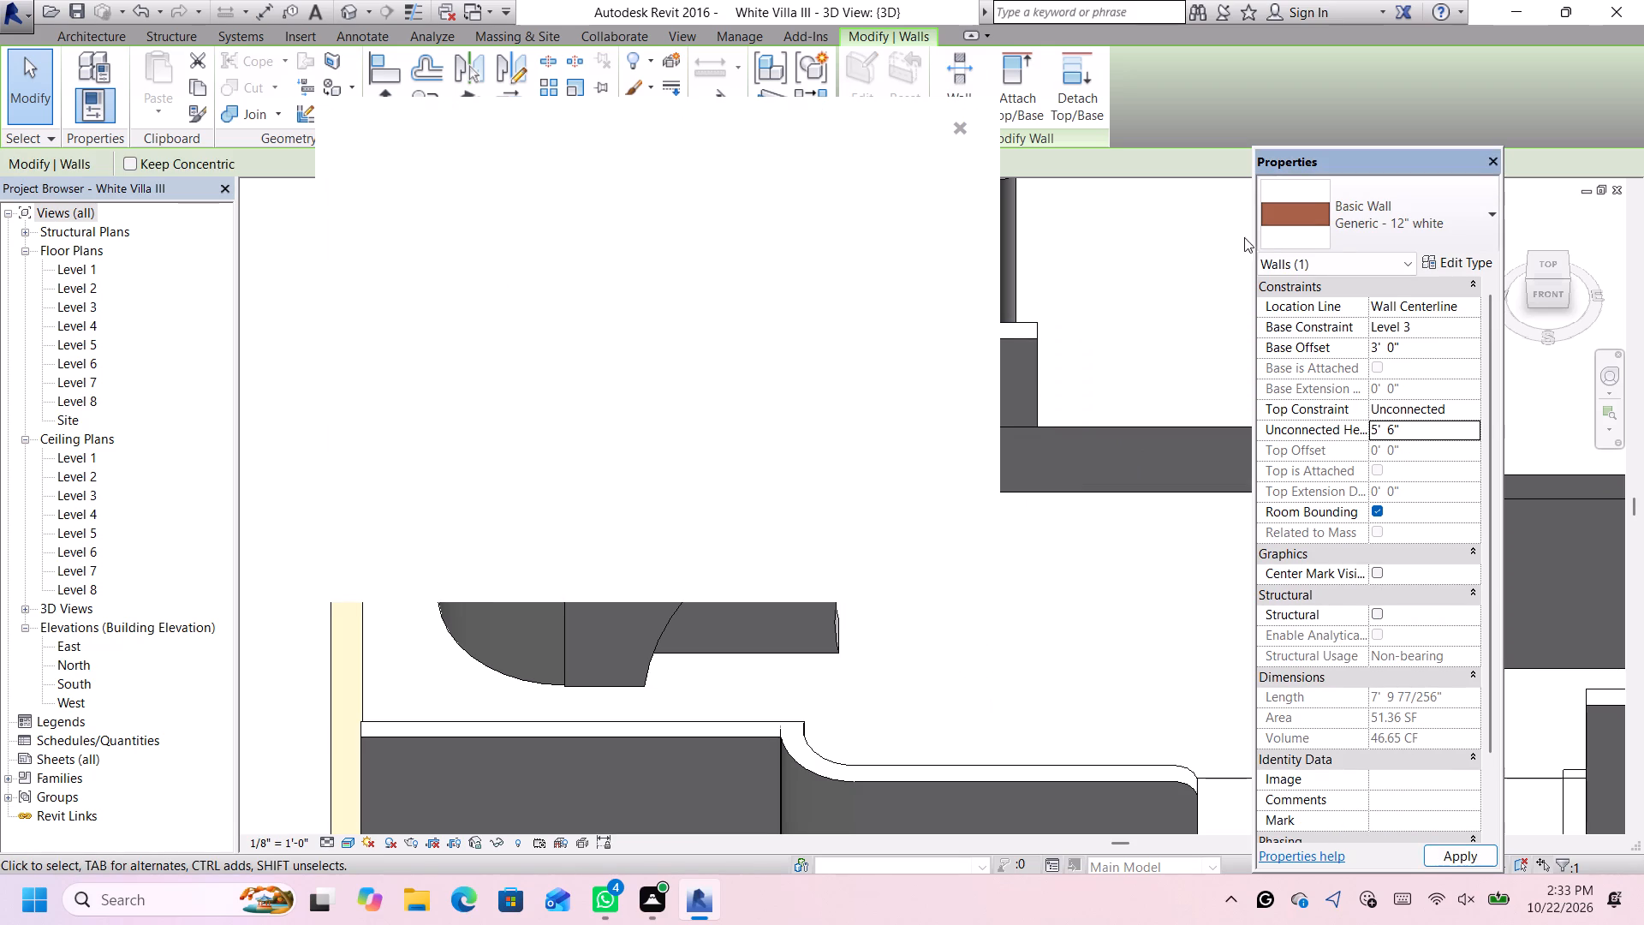
left_click(961, 122)
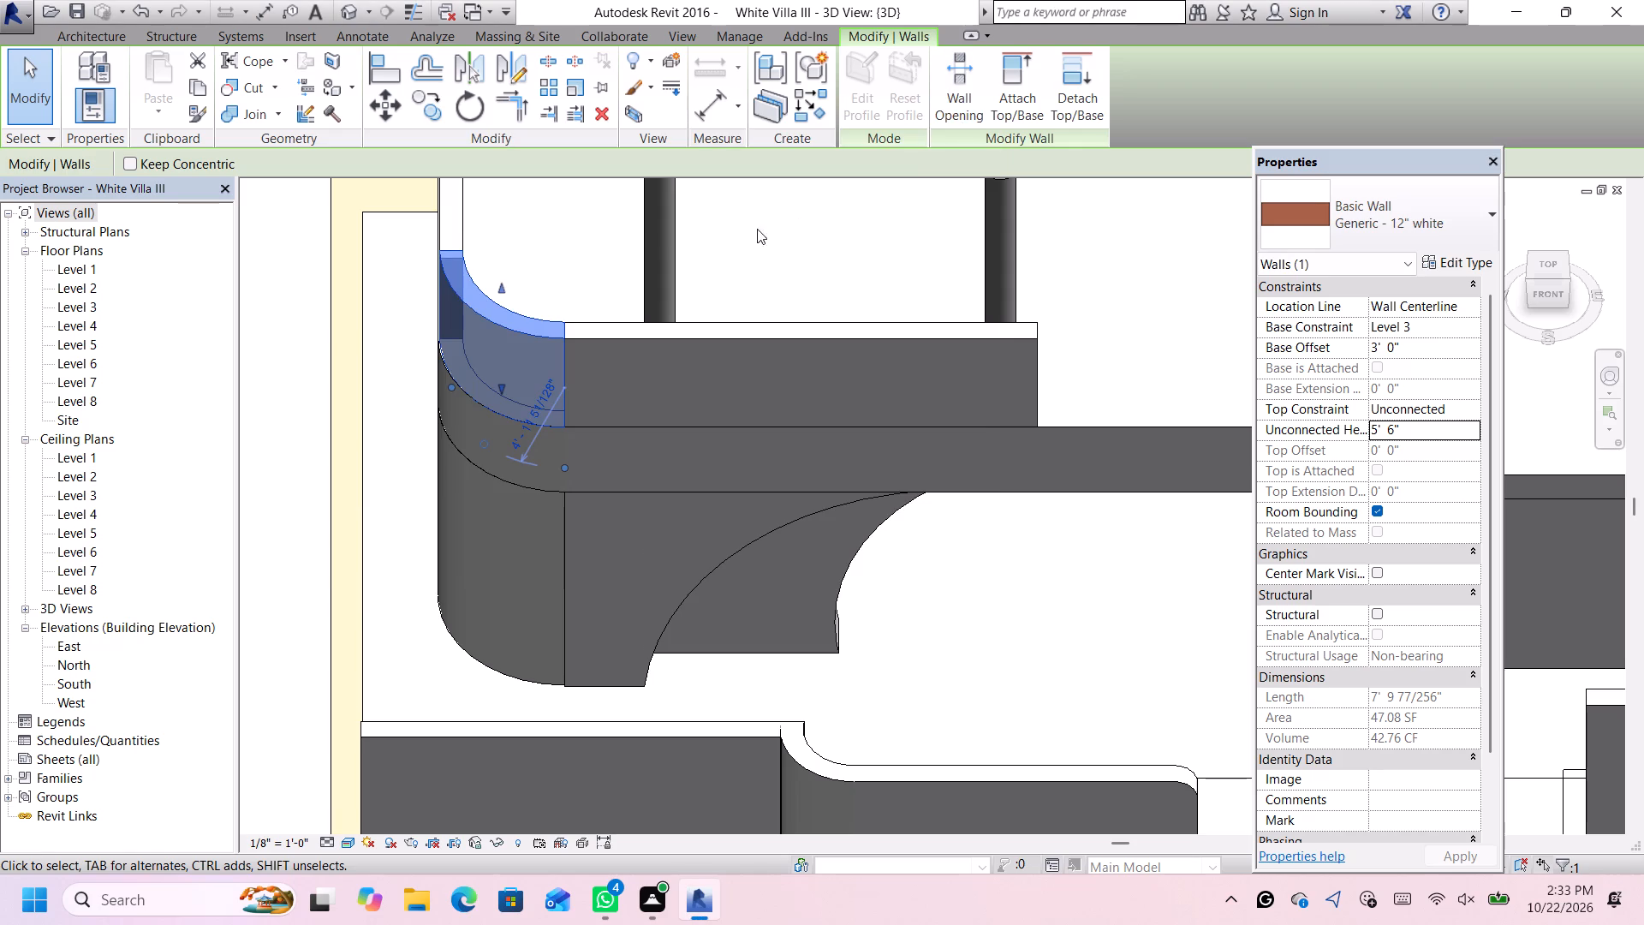
Set the unconnected height of the straight side wall on the roof slab to 5'-6".
scroll(462, 253, "up", 9)
scroll(475, 223, "down", 6)
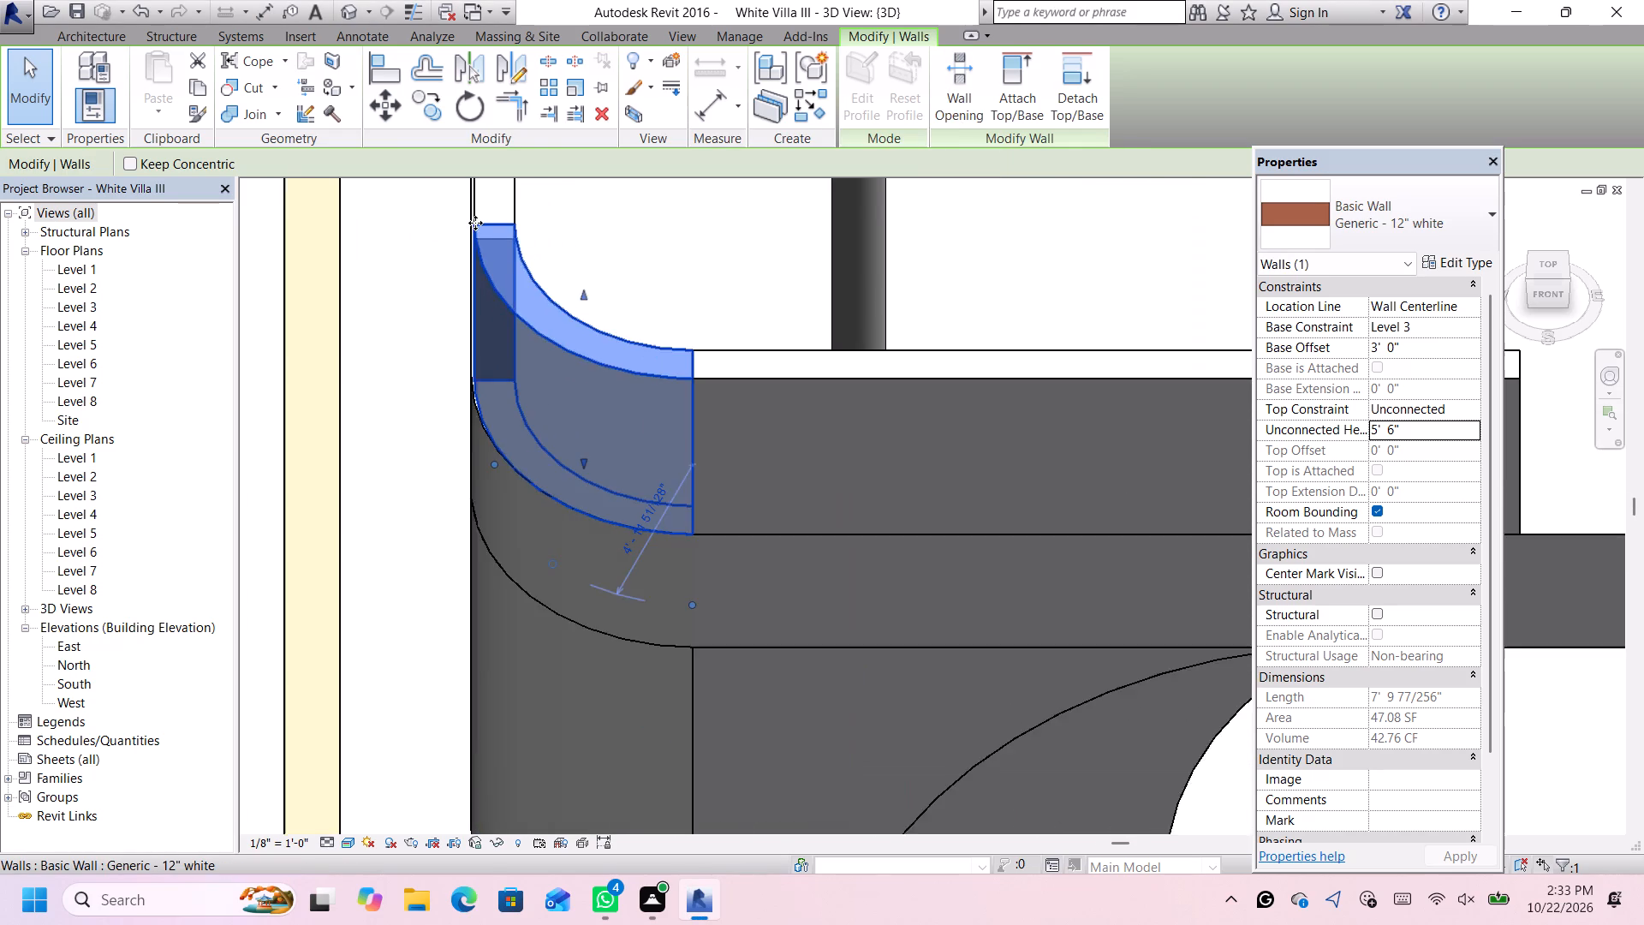
scroll(503, 311, "down", 9)
scroll(468, 206, "up", 7)
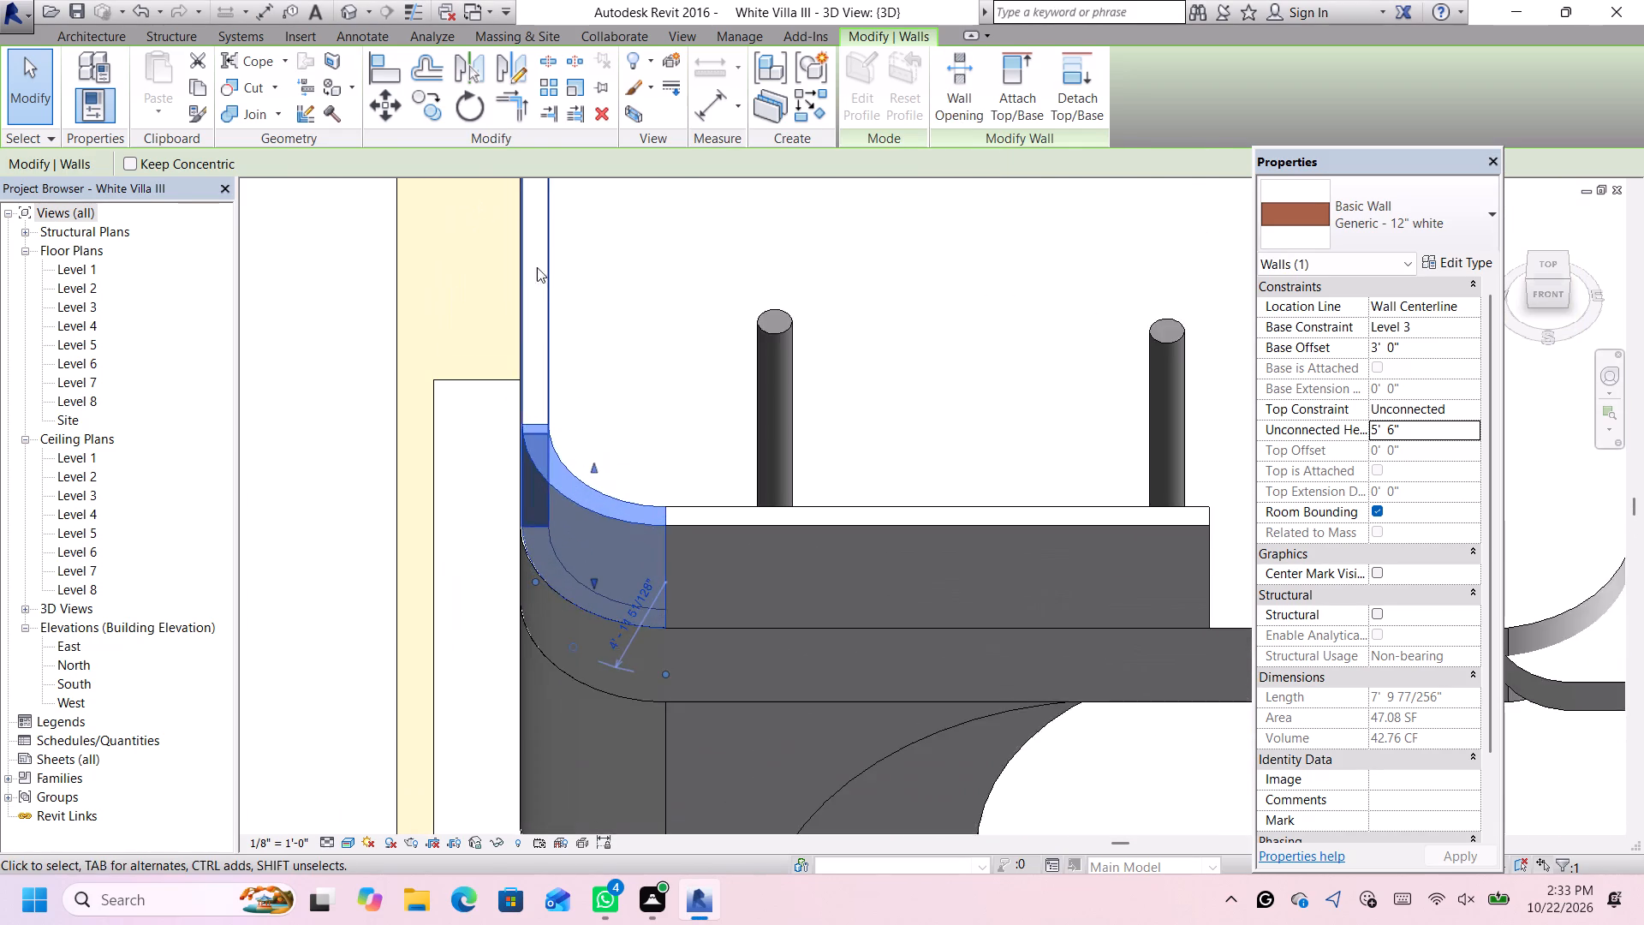
scroll(552, 283, "up", 4)
left_click(537, 287)
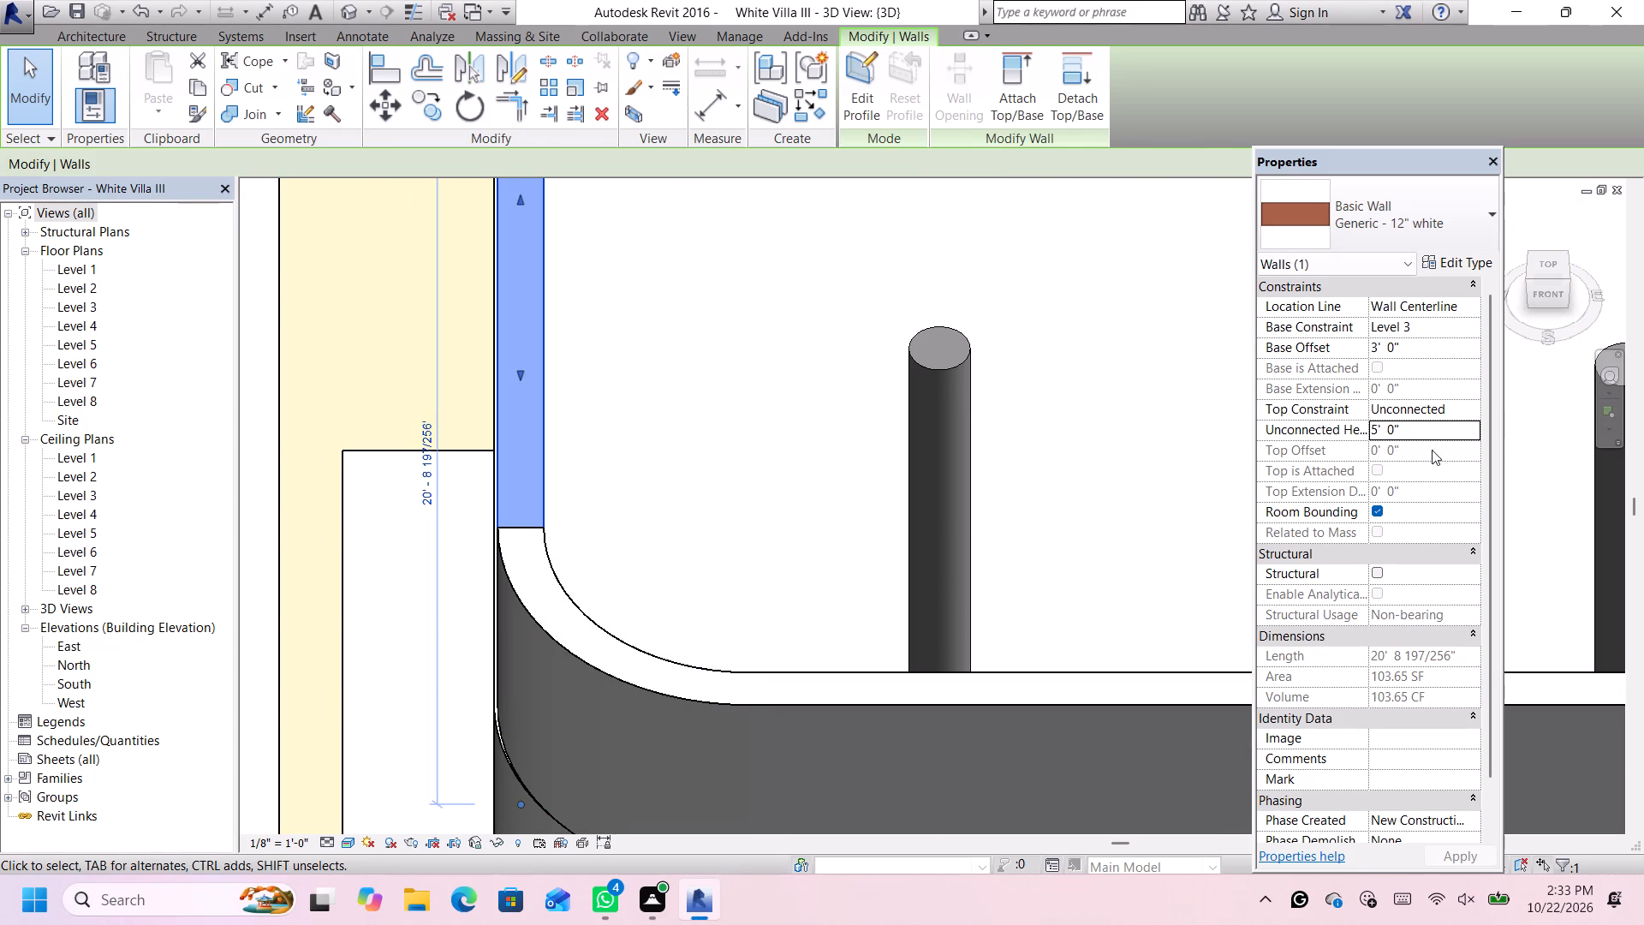
left_click(1429, 428)
left_click(1403, 438)
left_click(1394, 433)
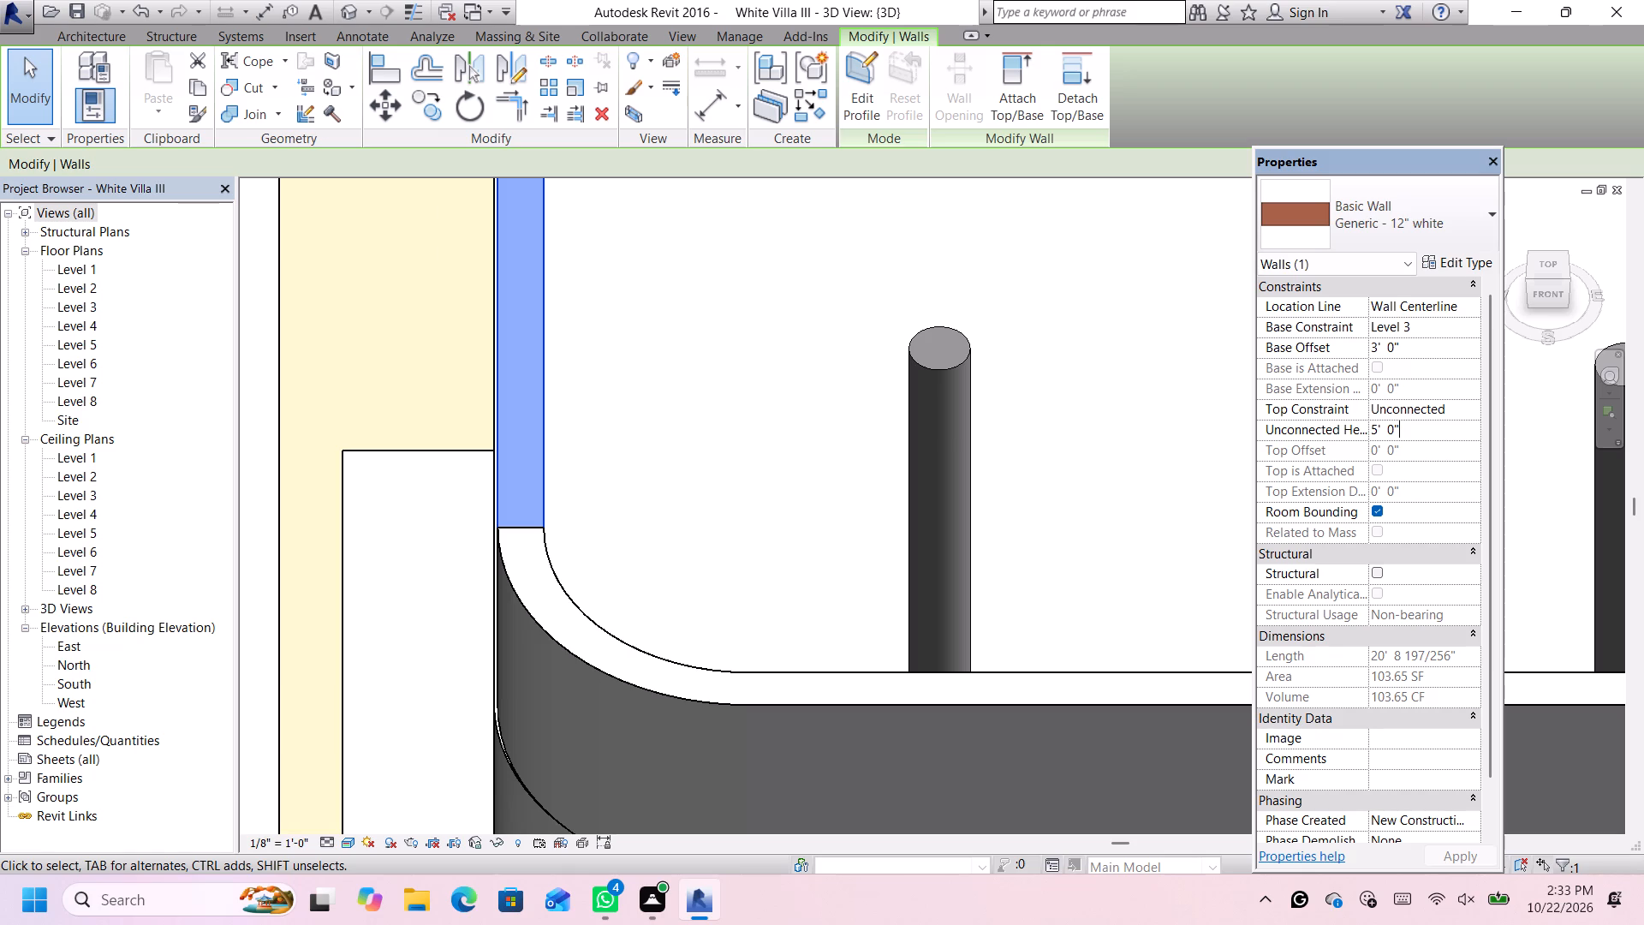
key("BackSpace")
key("6")
key("Return")
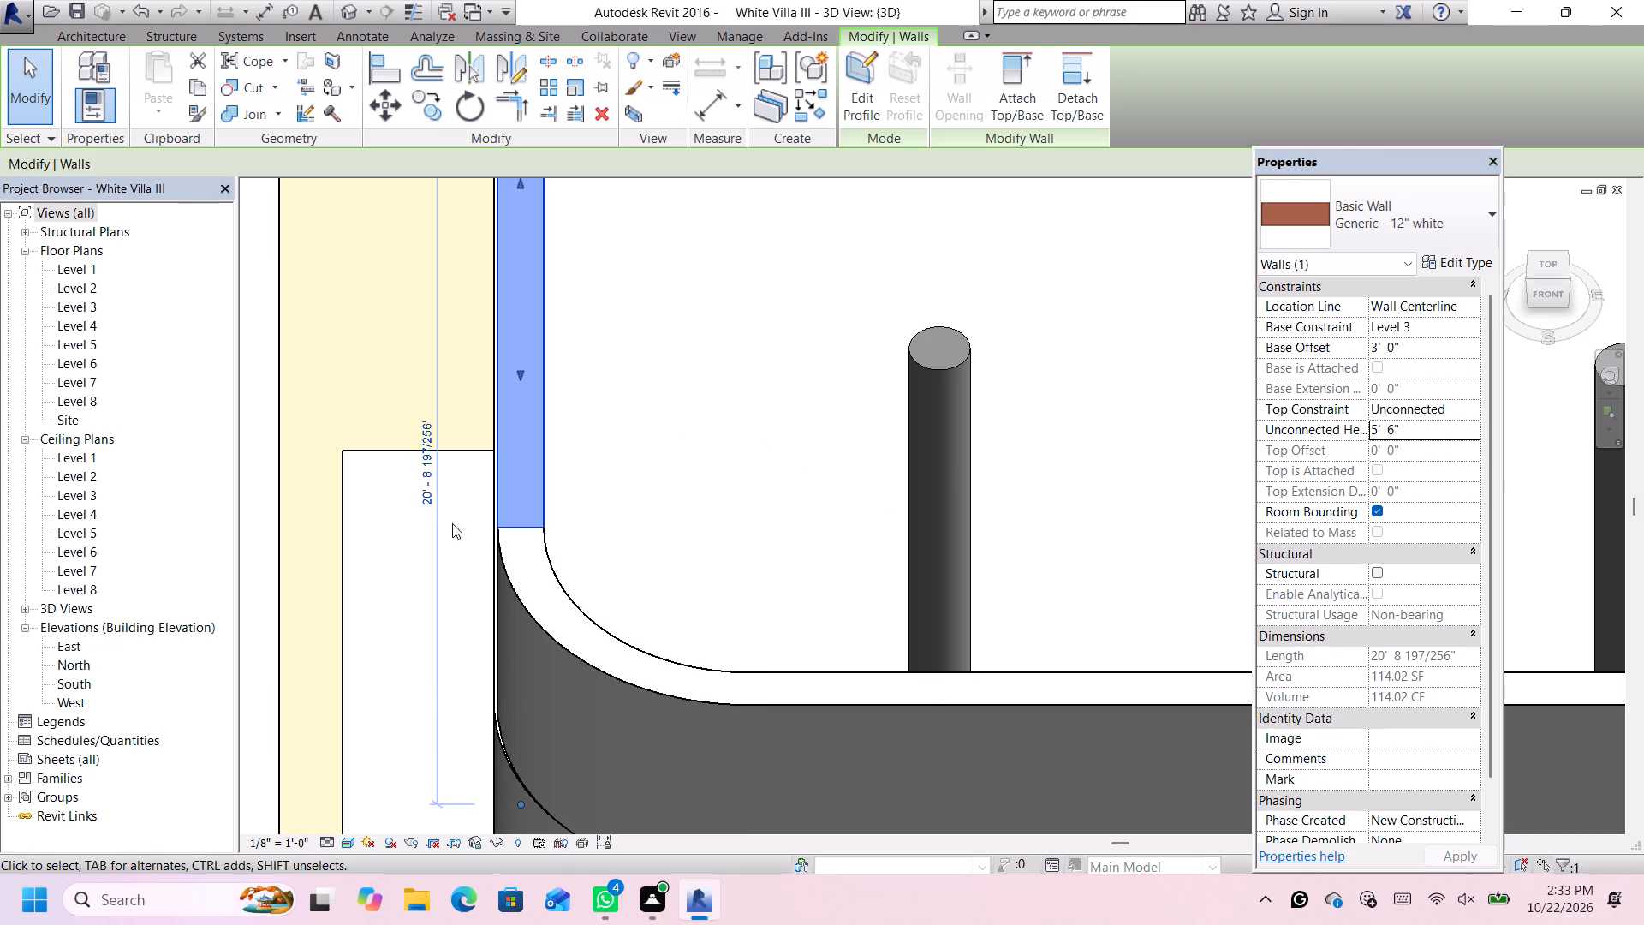
Nudge the straight side wall sideways to adjust its alignment with the curved corner wall and slab edge.
scroll(452, 523, "down", 5)
scroll(302, 440, "down", 4)
scroll(292, 440, "up", 5)
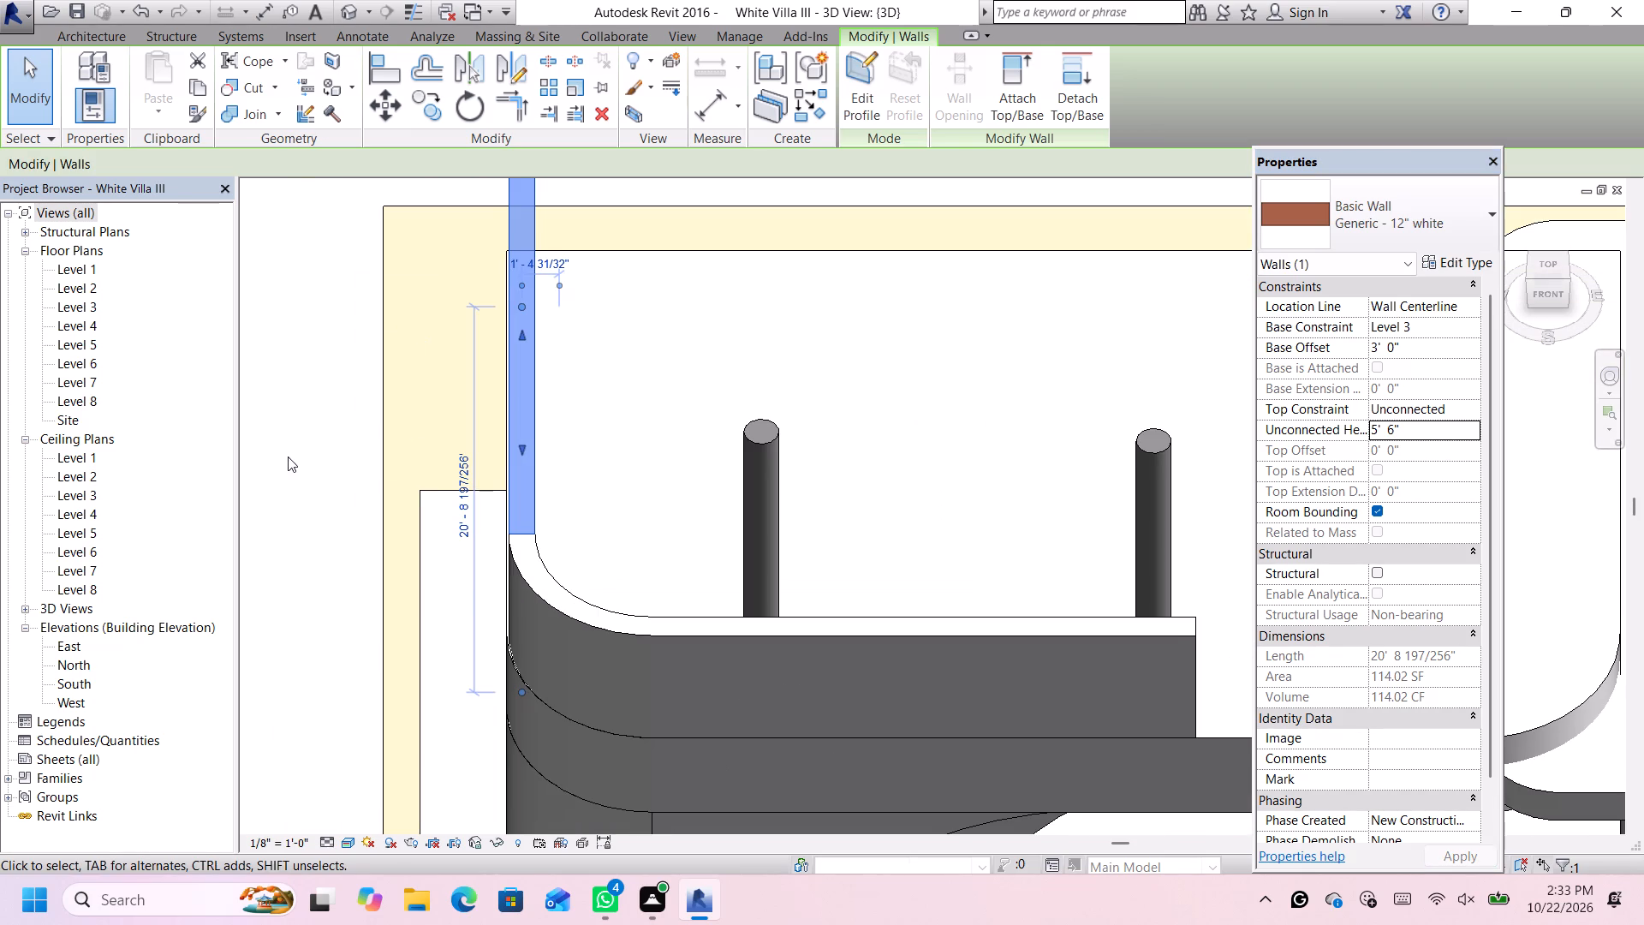
middle_click(290, 458)
scroll(510, 480, "up", 3)
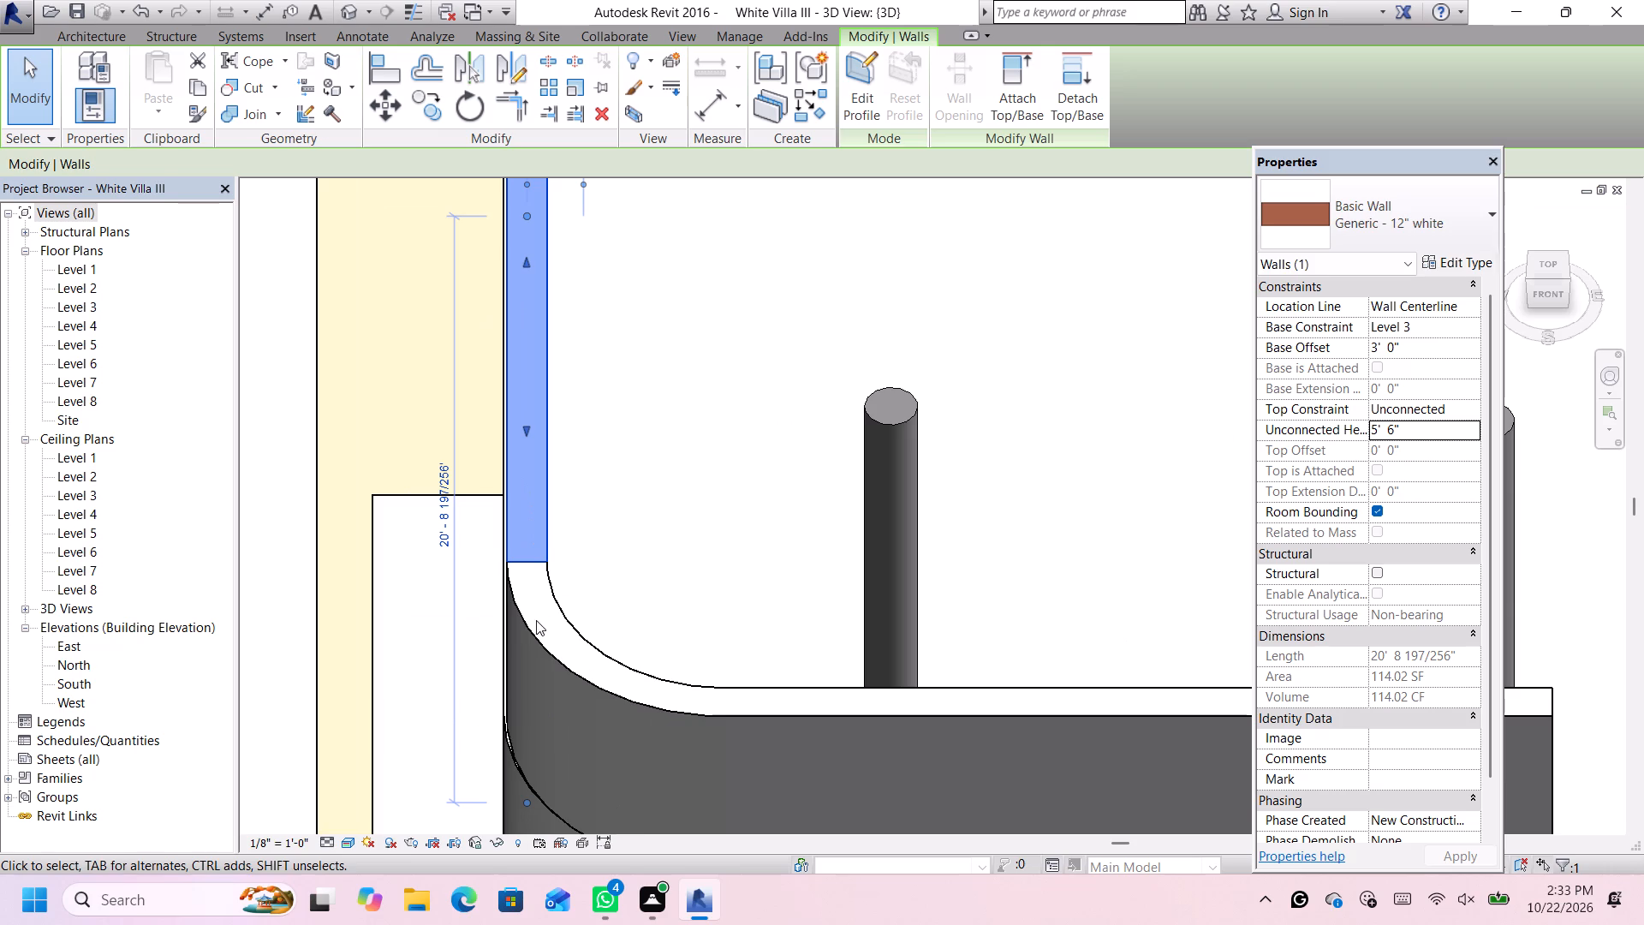
left_click(532, 623)
scroll(526, 617, "down", 5)
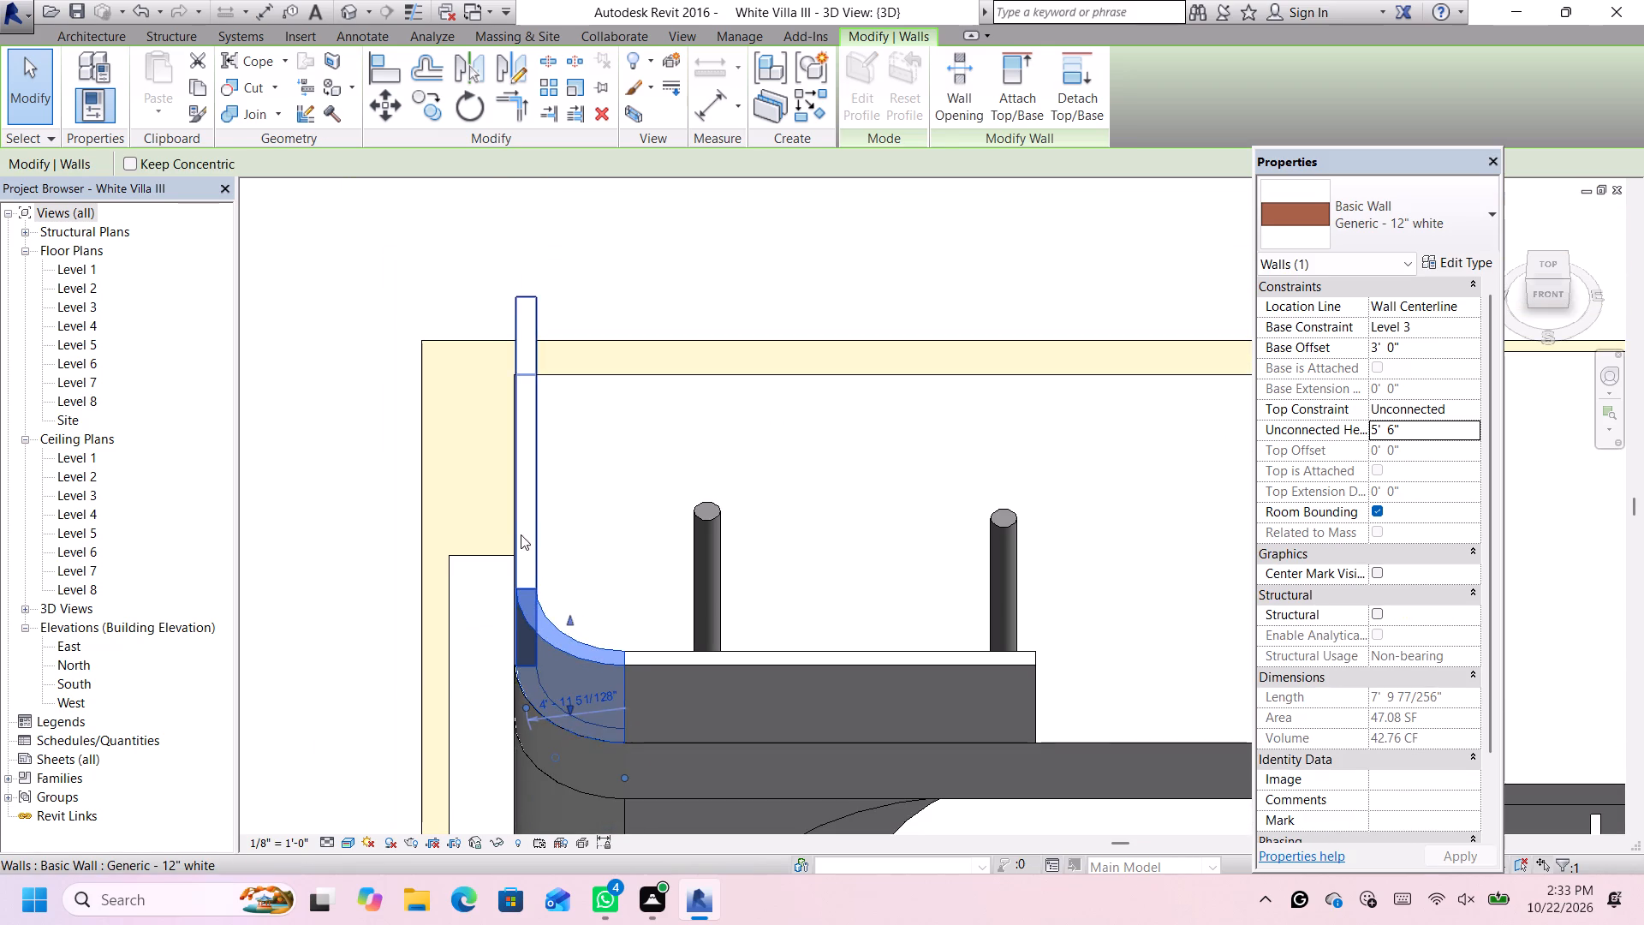
scroll(517, 530, "up", 4)
left_click(517, 530)
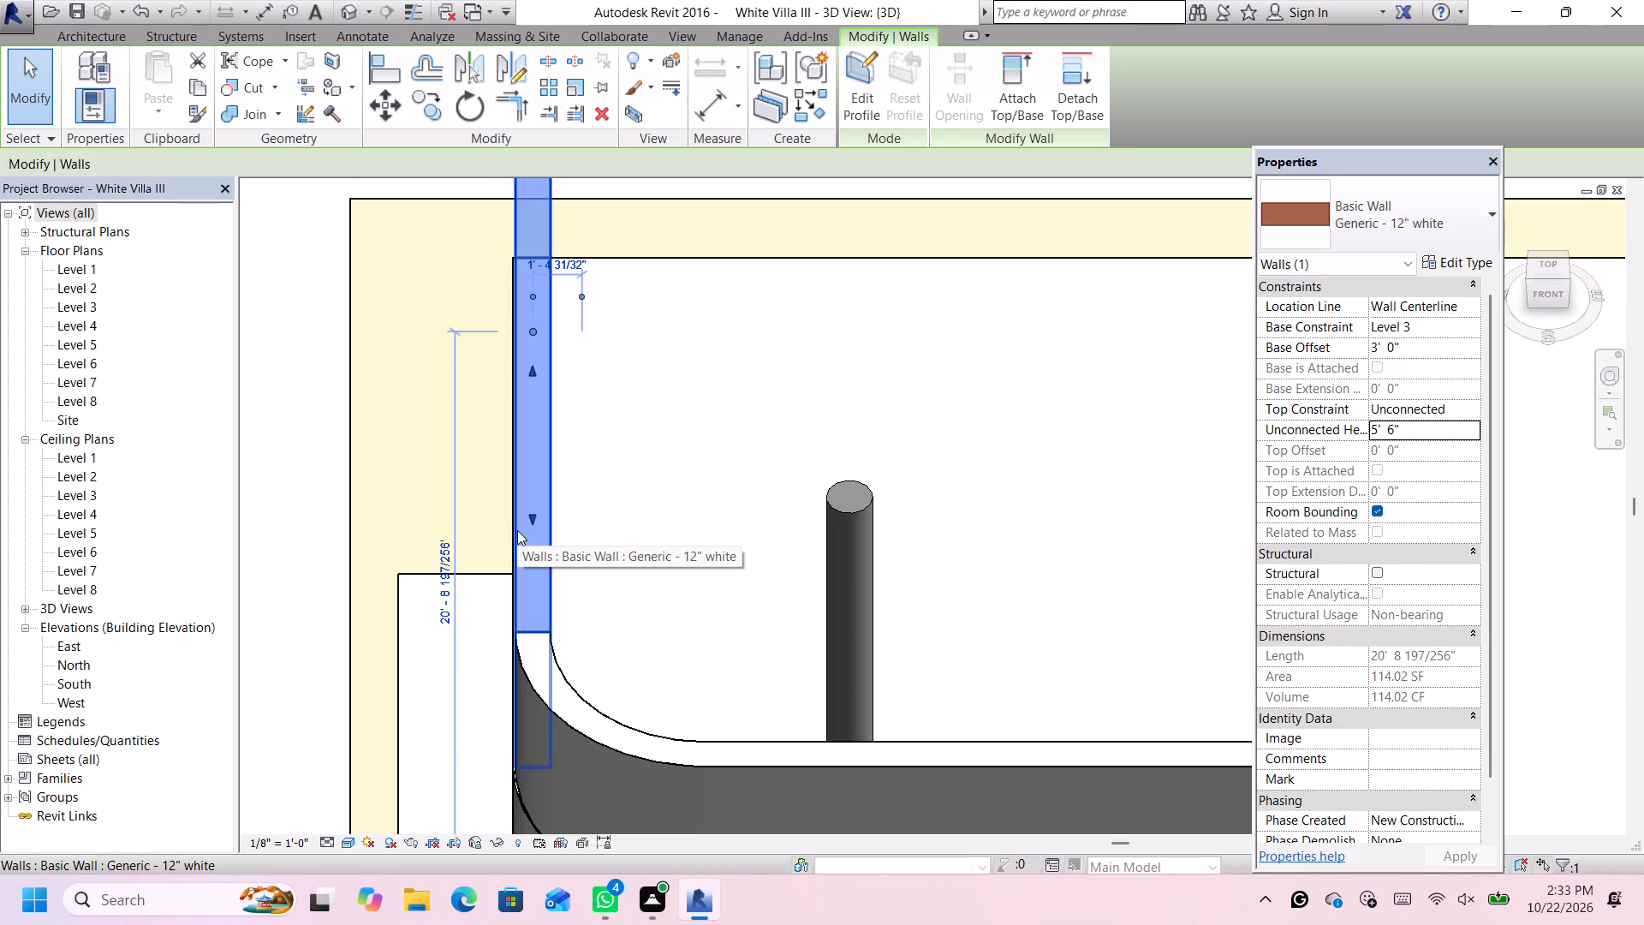
key("Left")
scroll(517, 530, "down", 6)
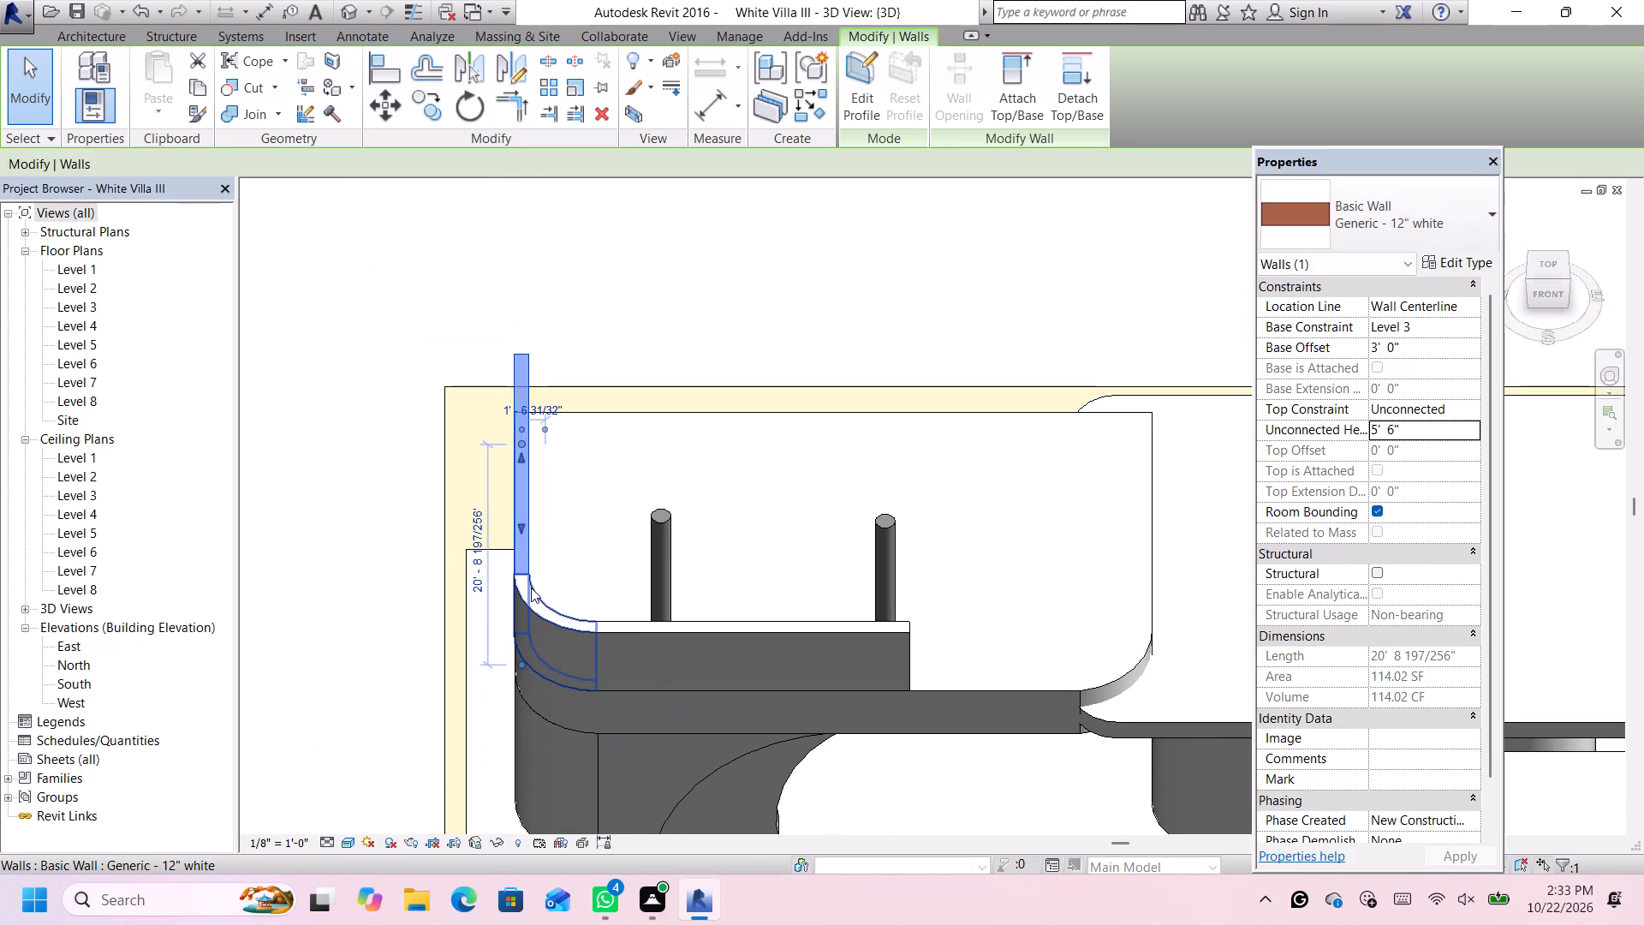
key("Right")
scroll(533, 578, "up", 2)
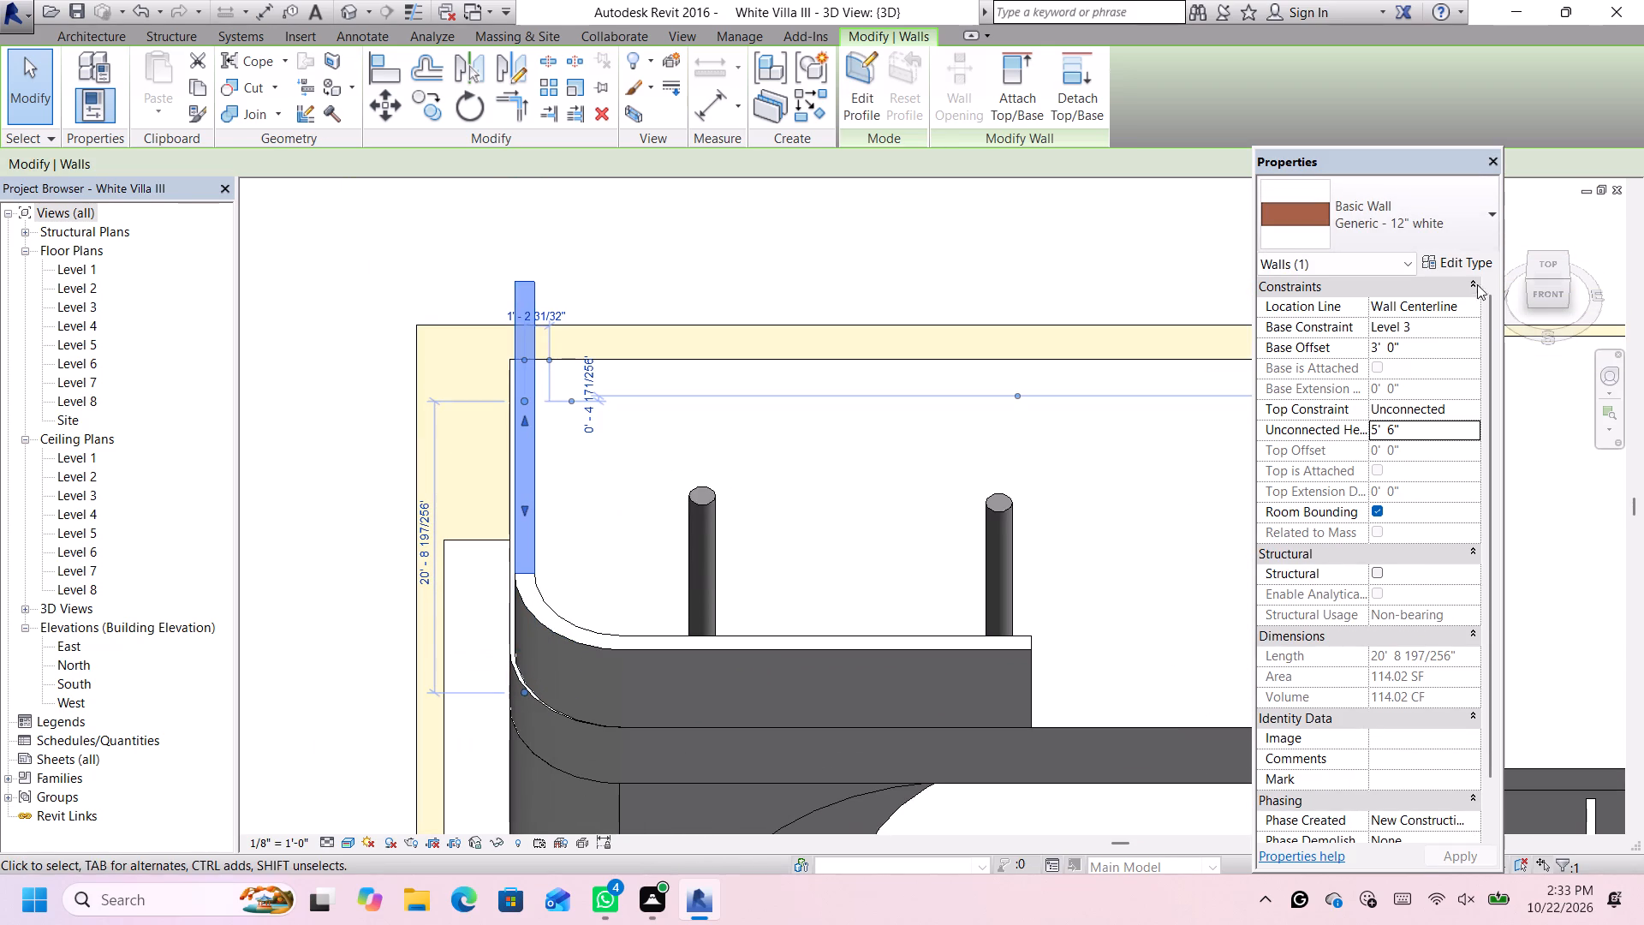
Shift the side wall toward the slab's far rear corner, lengthening it to about 21'-1".
left_click(1531, 253)
scroll(730, 576, "down", 1)
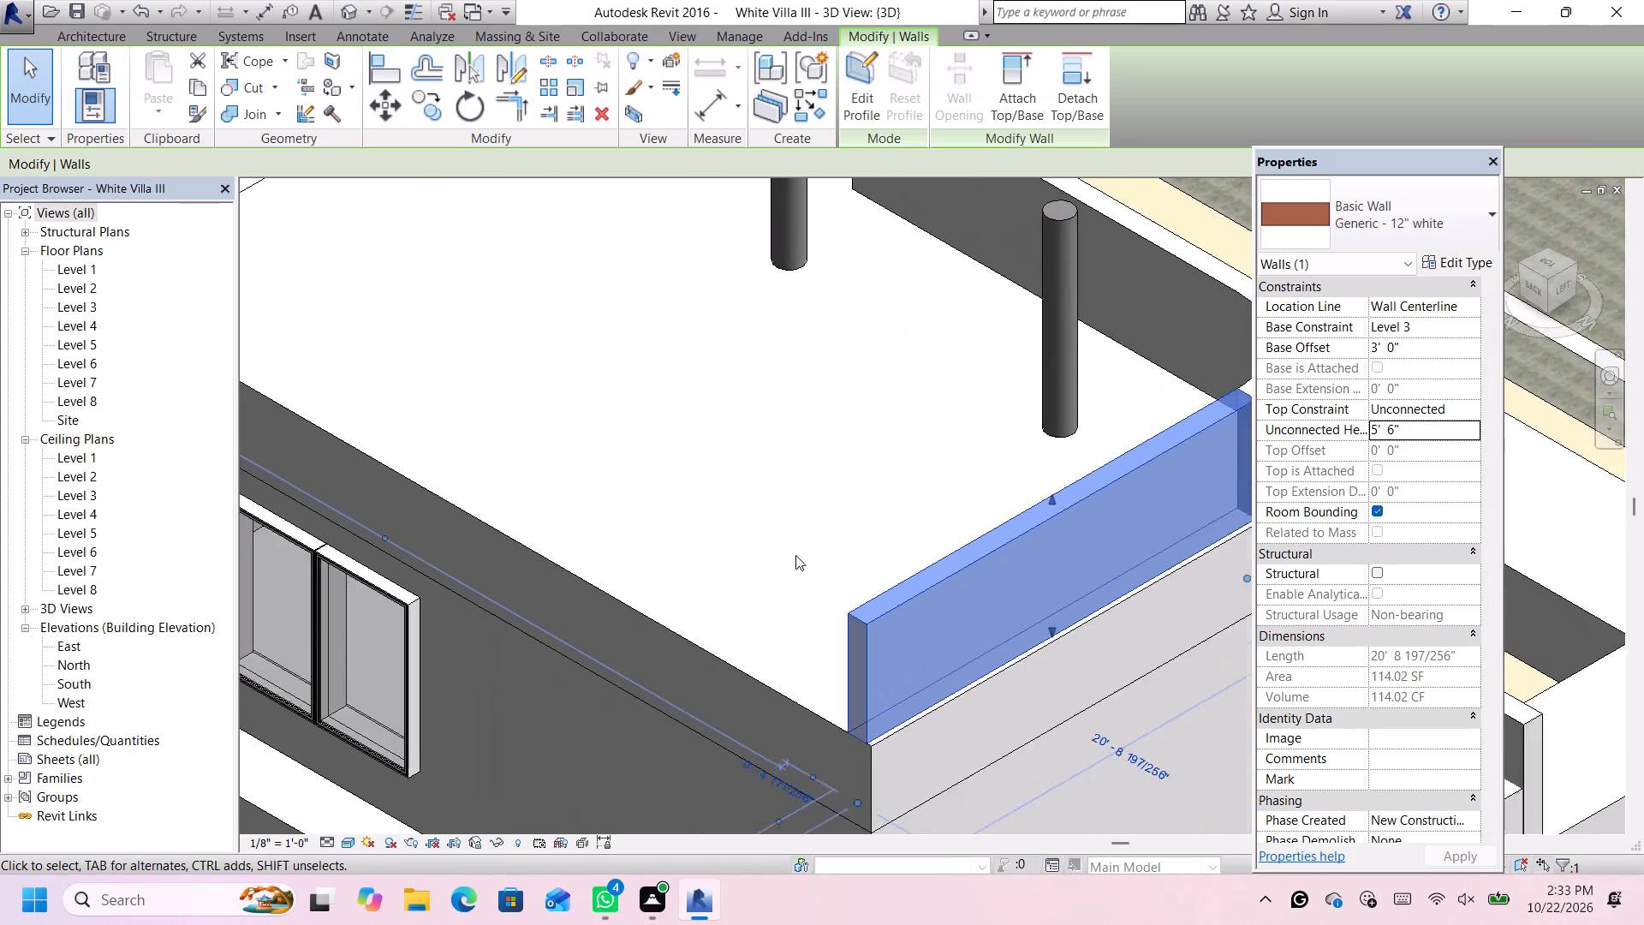
scroll(1073, 508, "up", 5)
scroll(1172, 427, "up", 1)
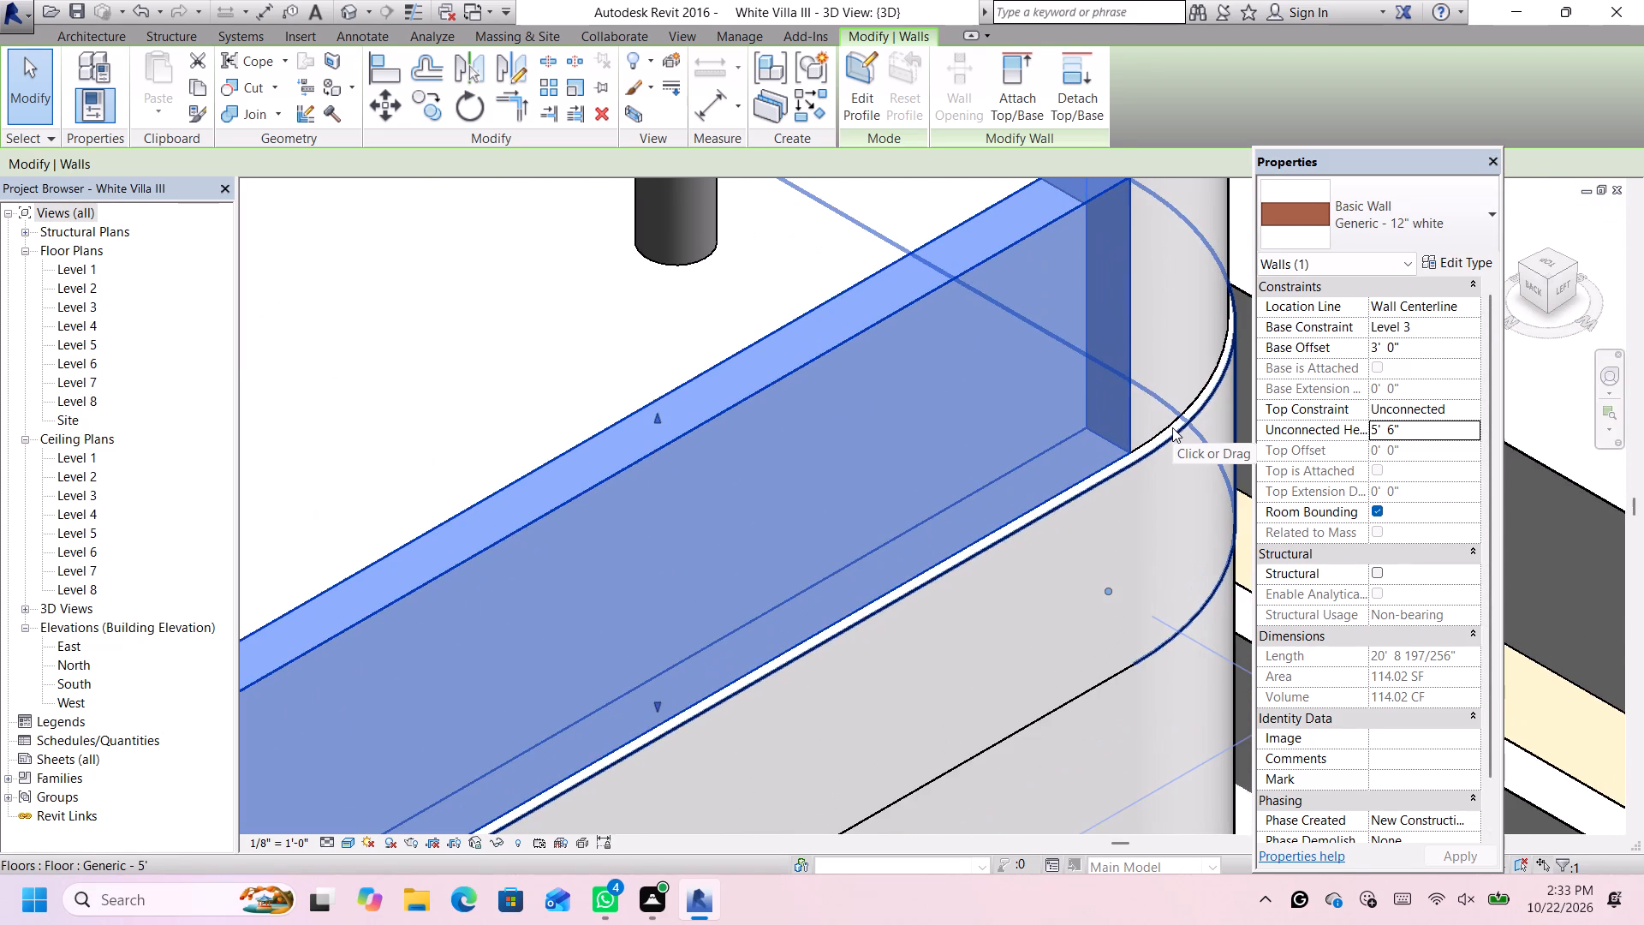
key("Down")
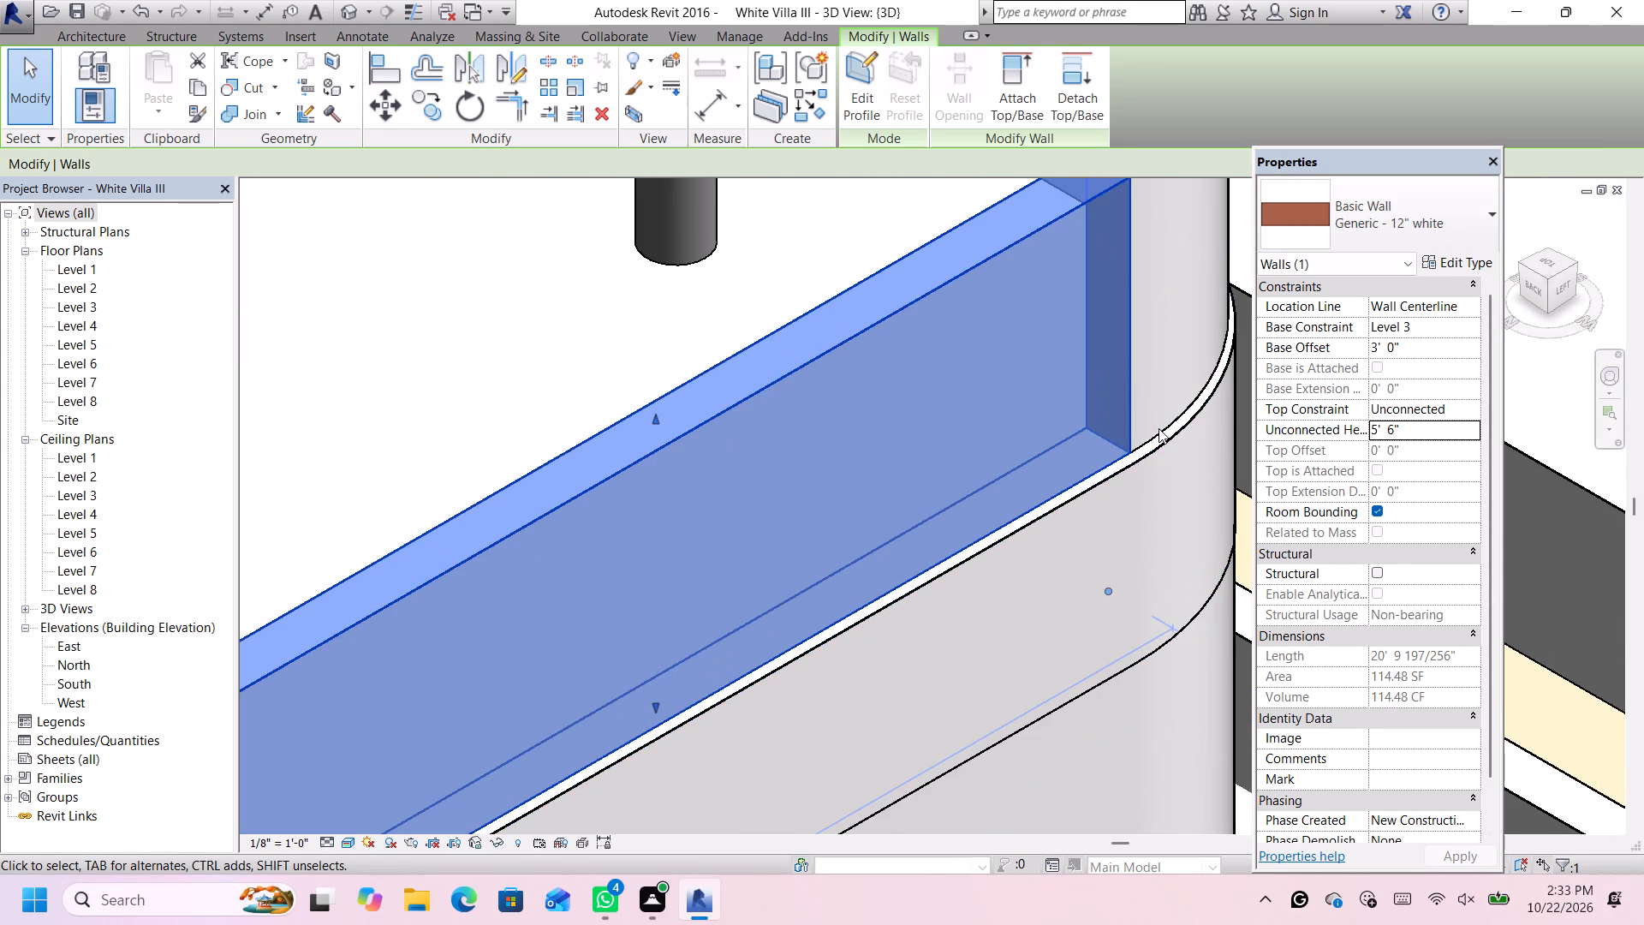
key("Down")
key("Down")
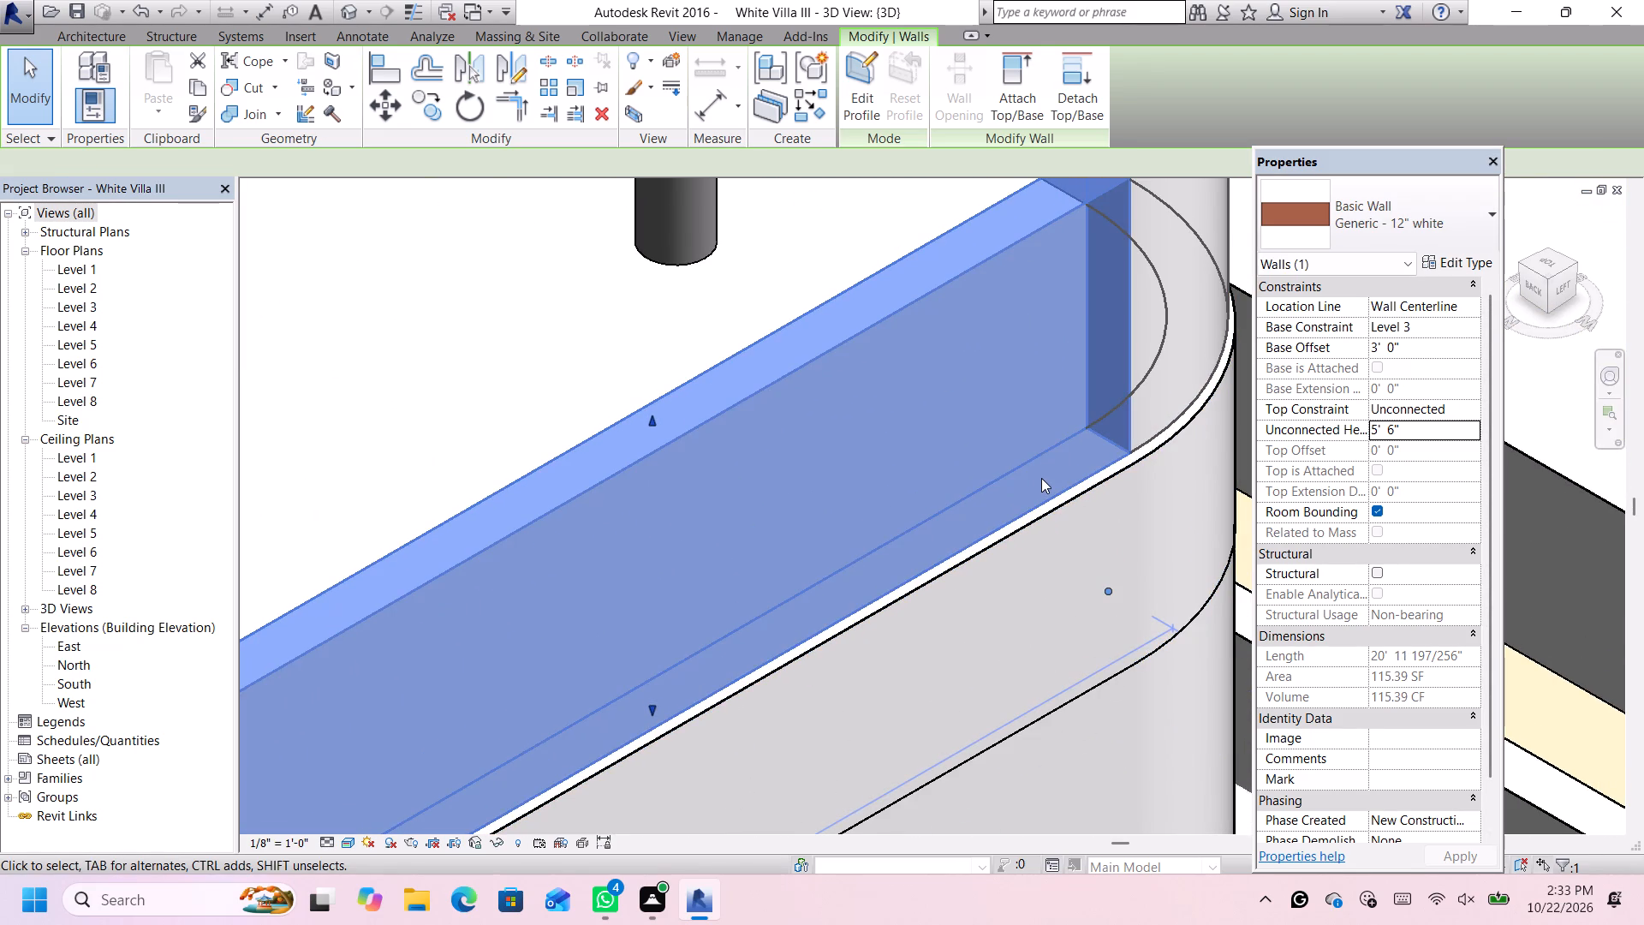
key("Down")
key("Down")
Nudge the side wall outward in small increments until its outer face is flush with the slab's side edge.
key("Right")
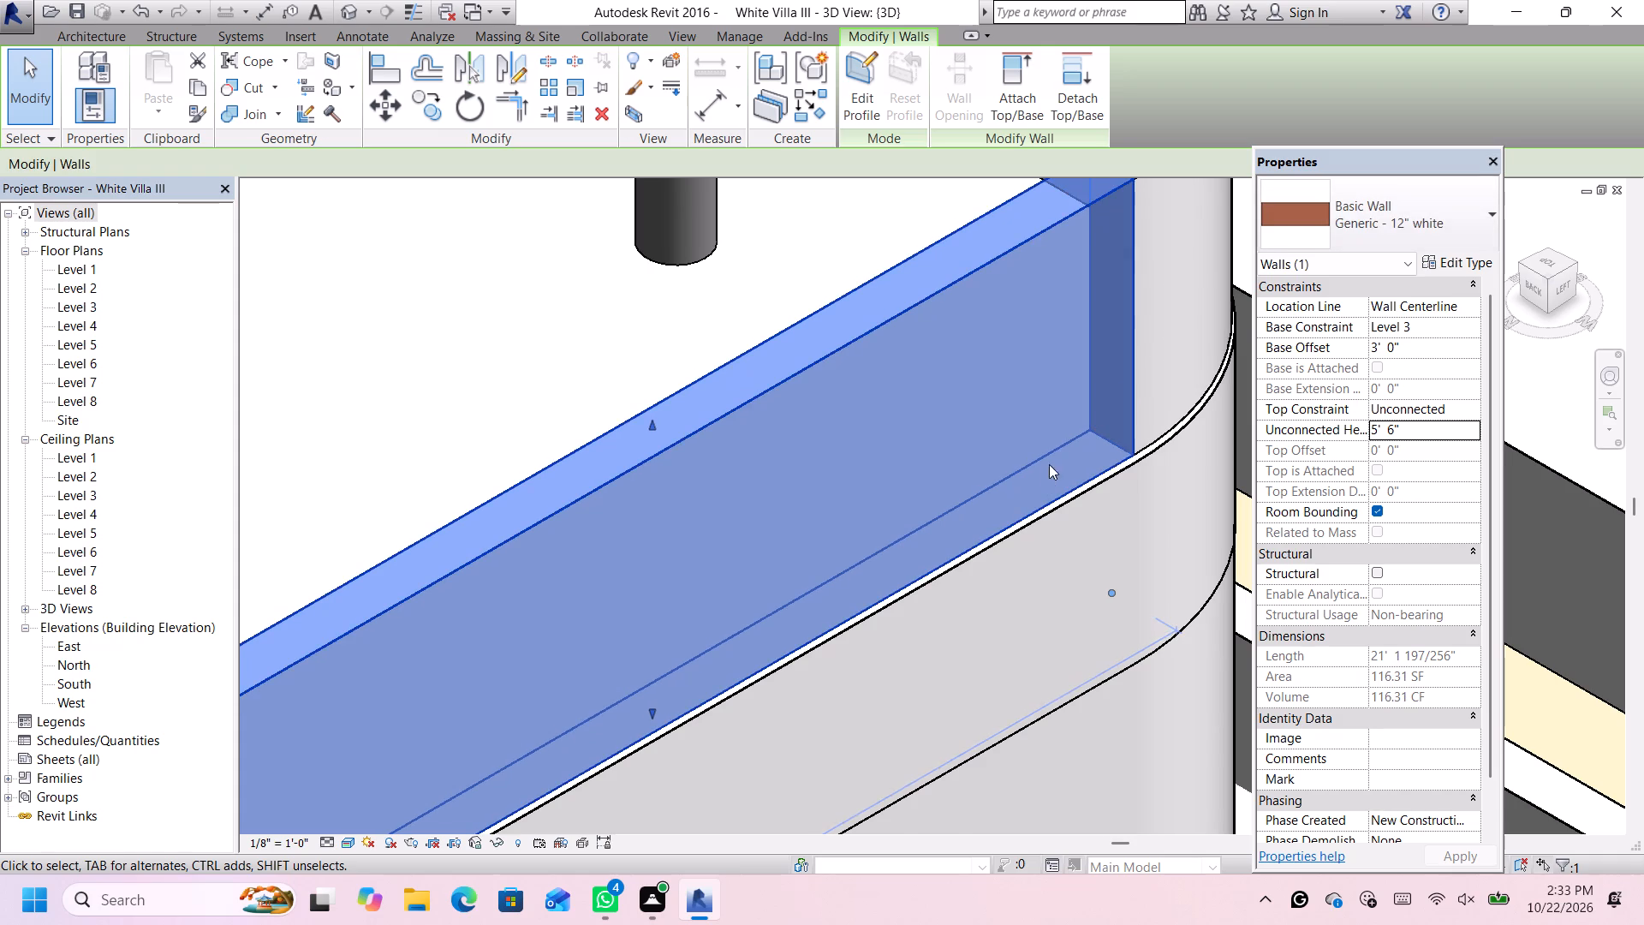
scroll(1182, 466, "up", 2)
key("Right")
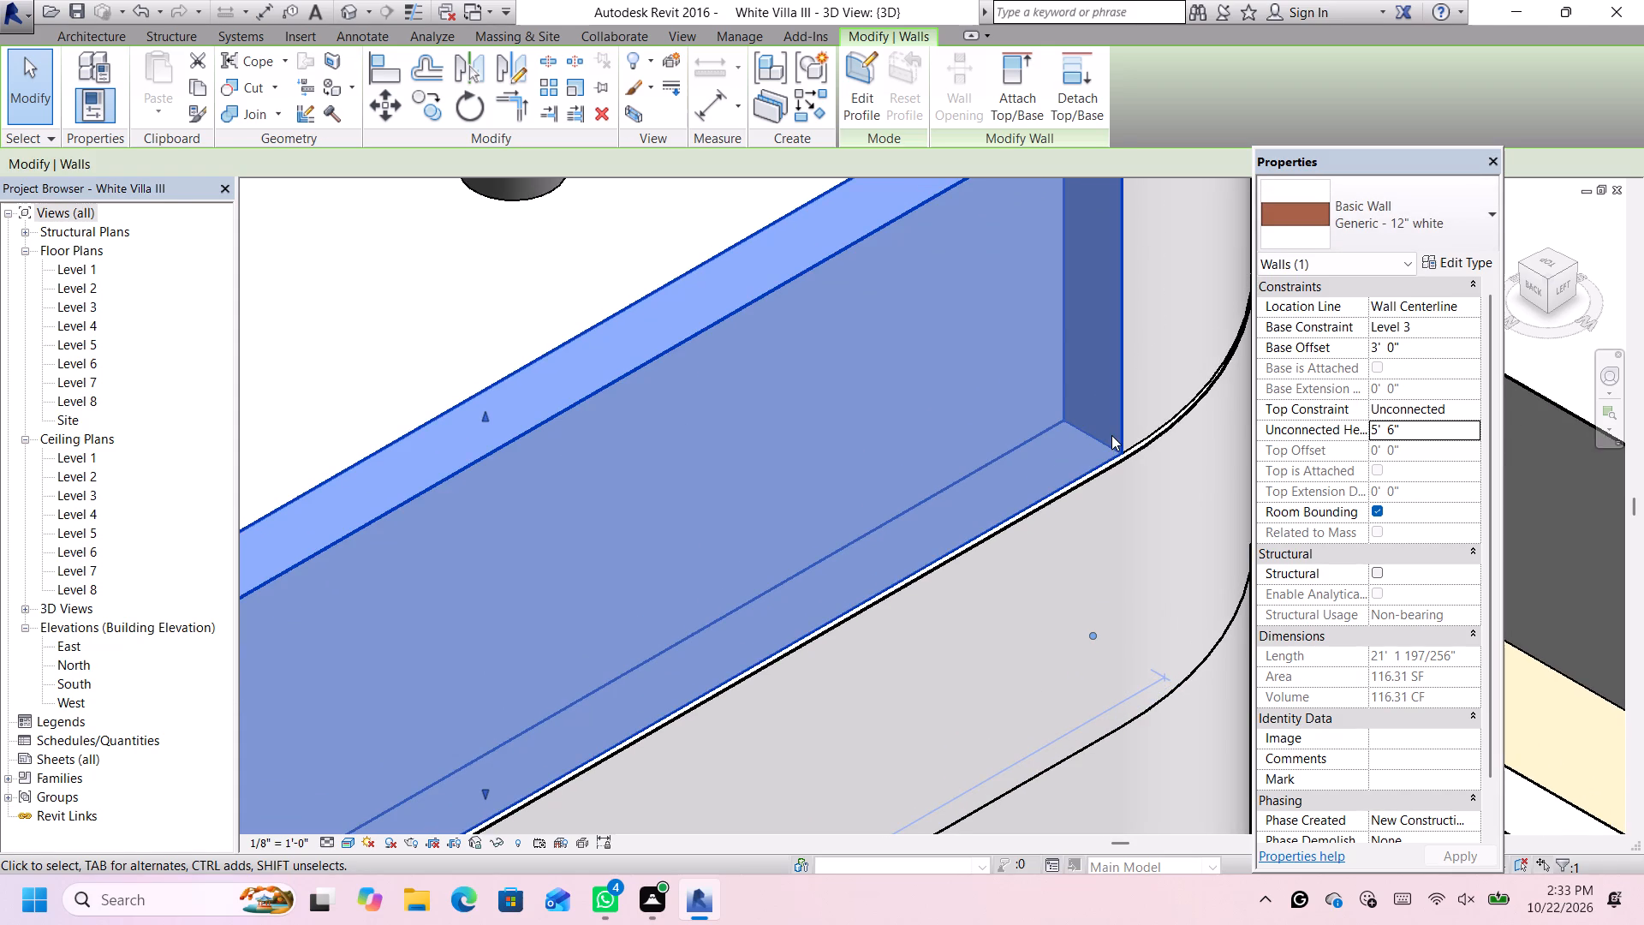
scroll(1111, 435, "down", 1)
key("Left")
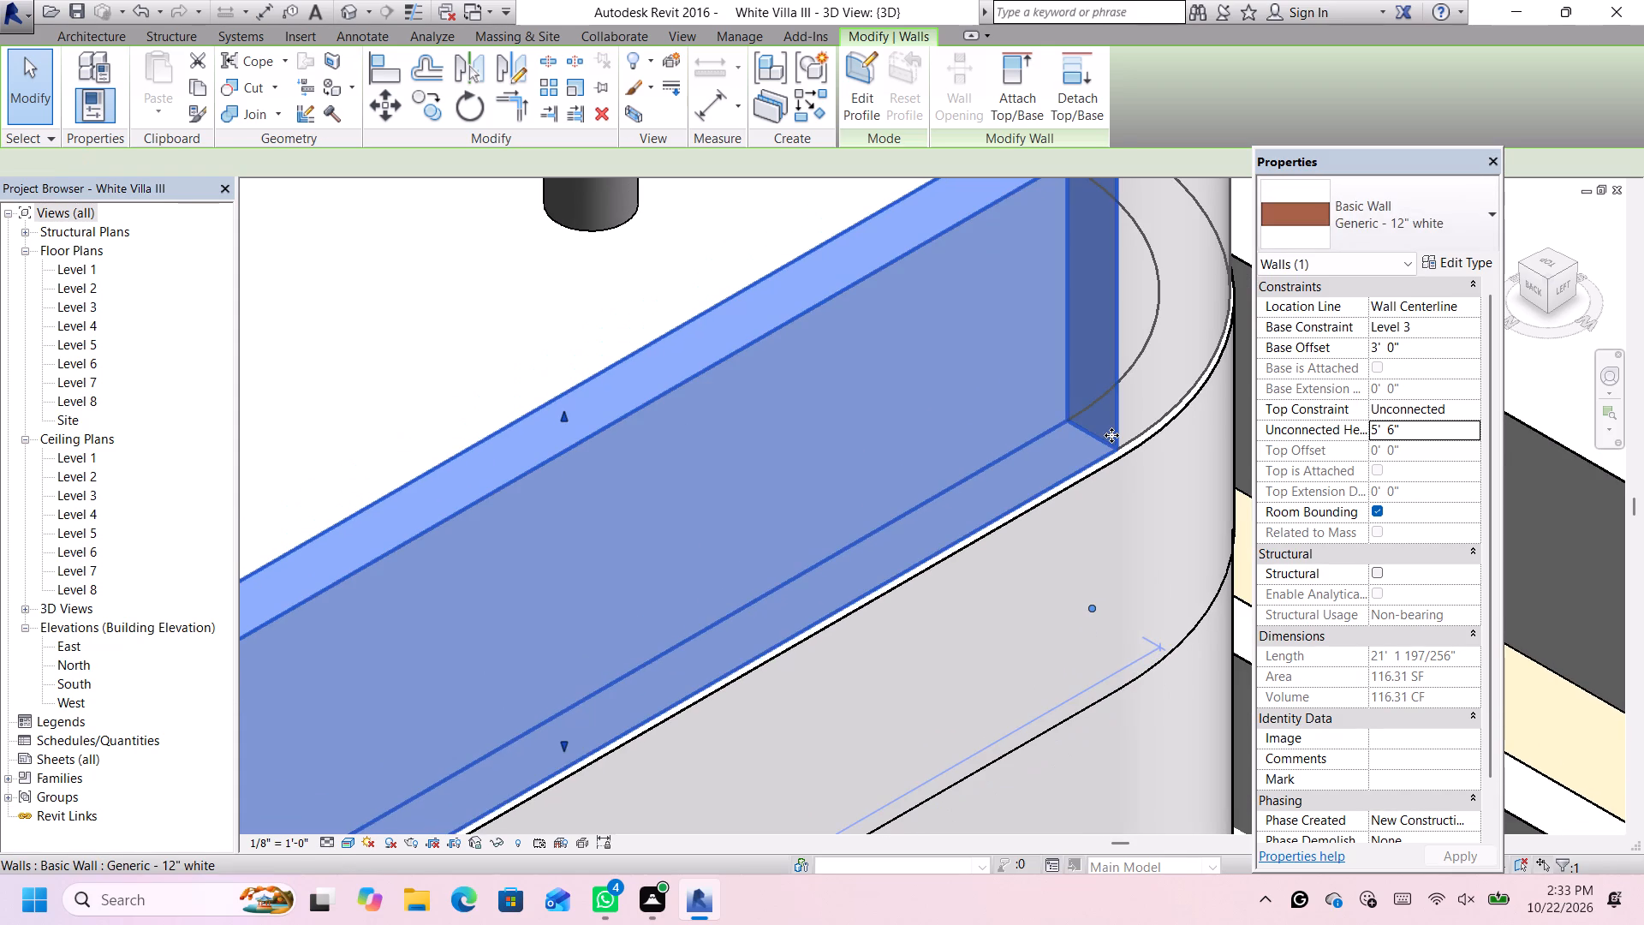
key("Right")
key("Right")
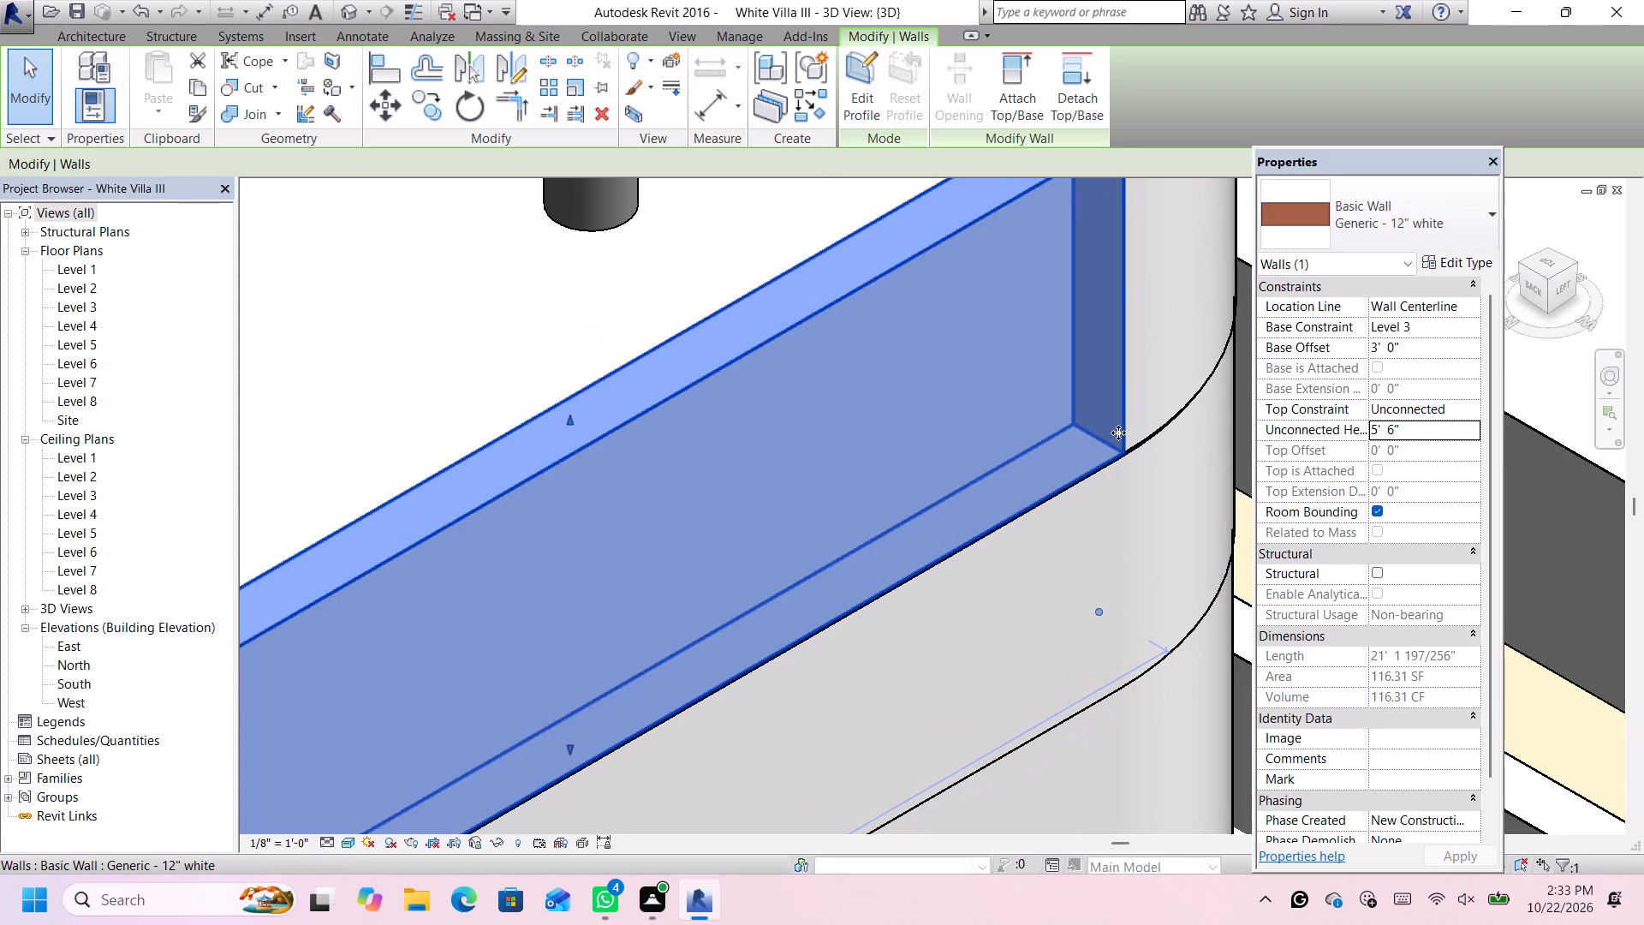
scroll(1118, 433, "down", 6)
scroll(1080, 490, "down", 3)
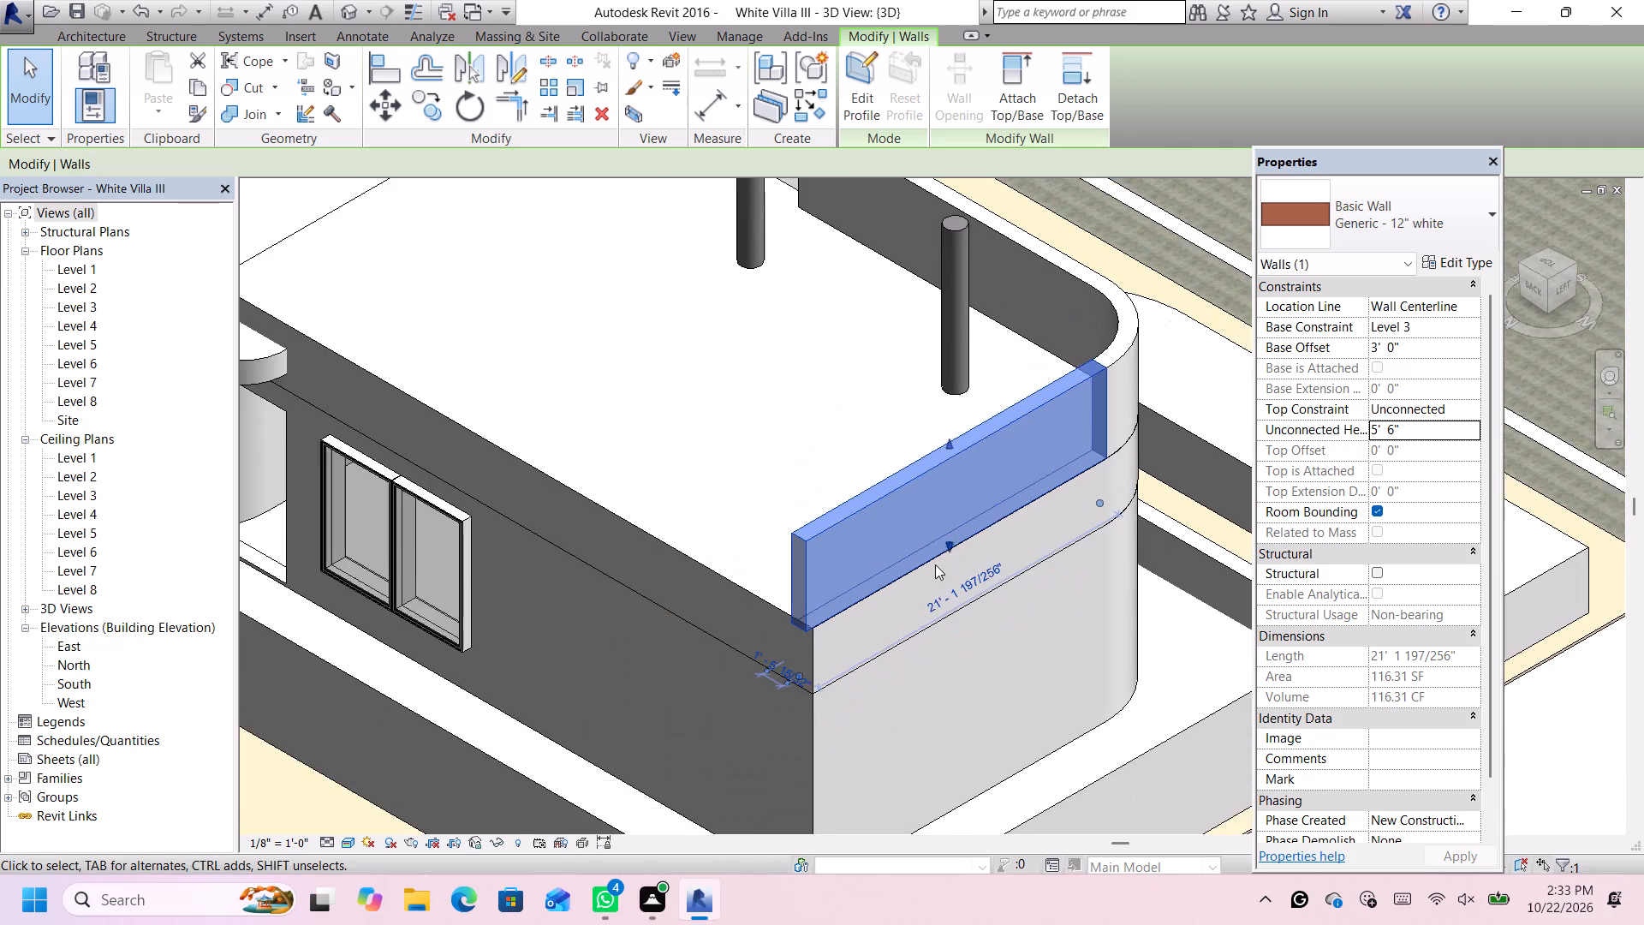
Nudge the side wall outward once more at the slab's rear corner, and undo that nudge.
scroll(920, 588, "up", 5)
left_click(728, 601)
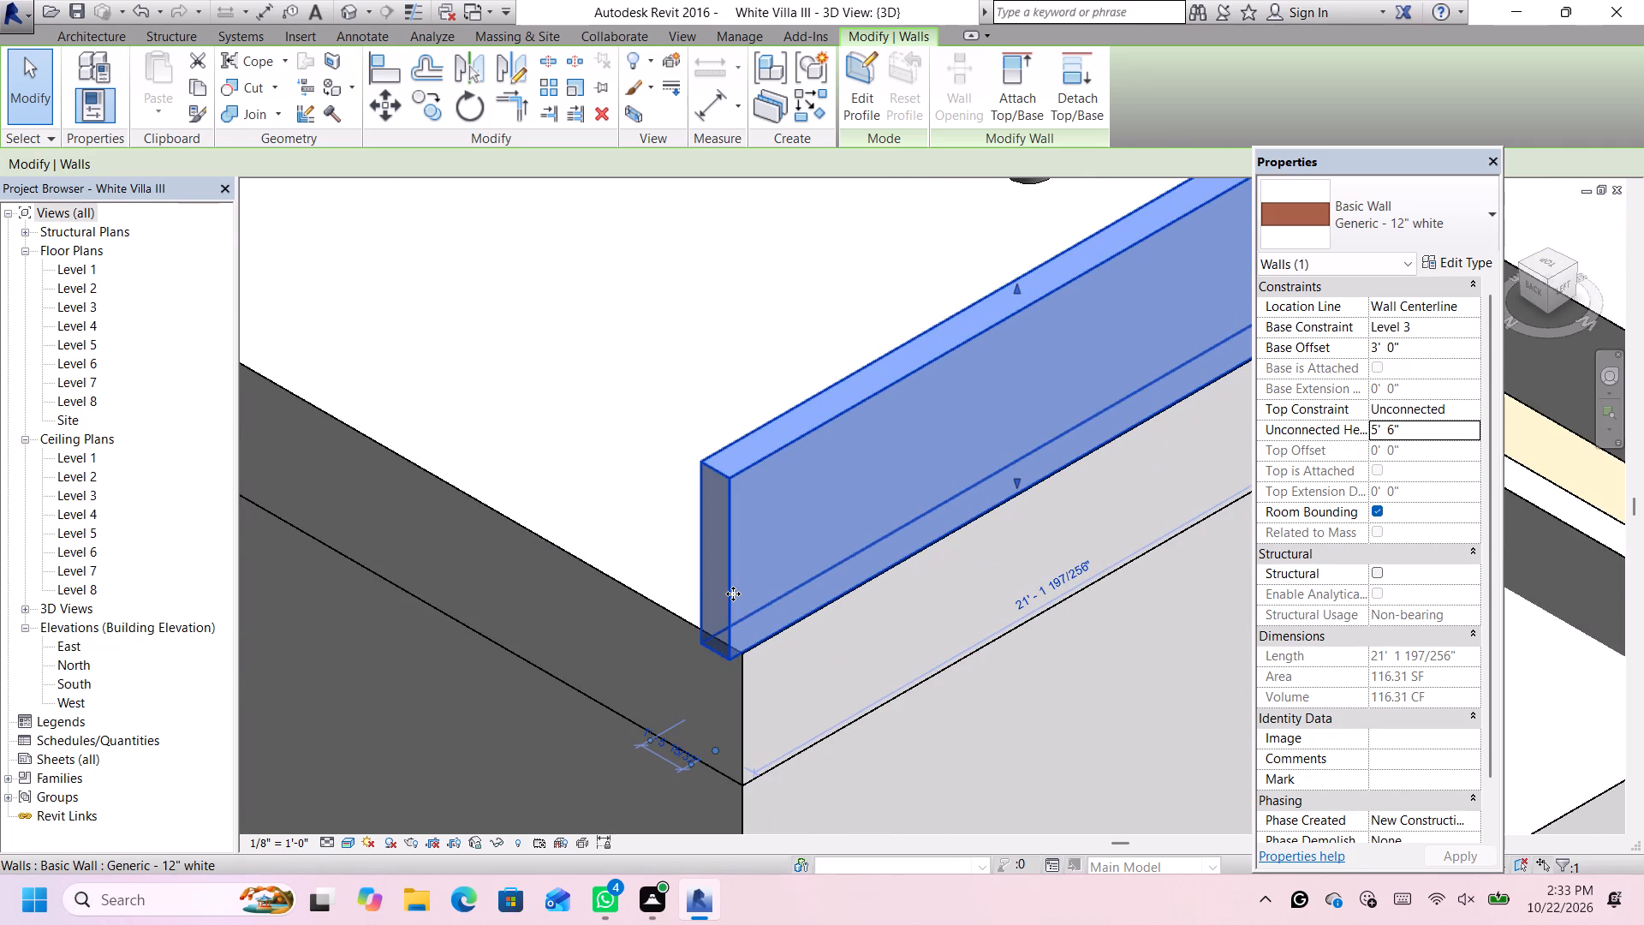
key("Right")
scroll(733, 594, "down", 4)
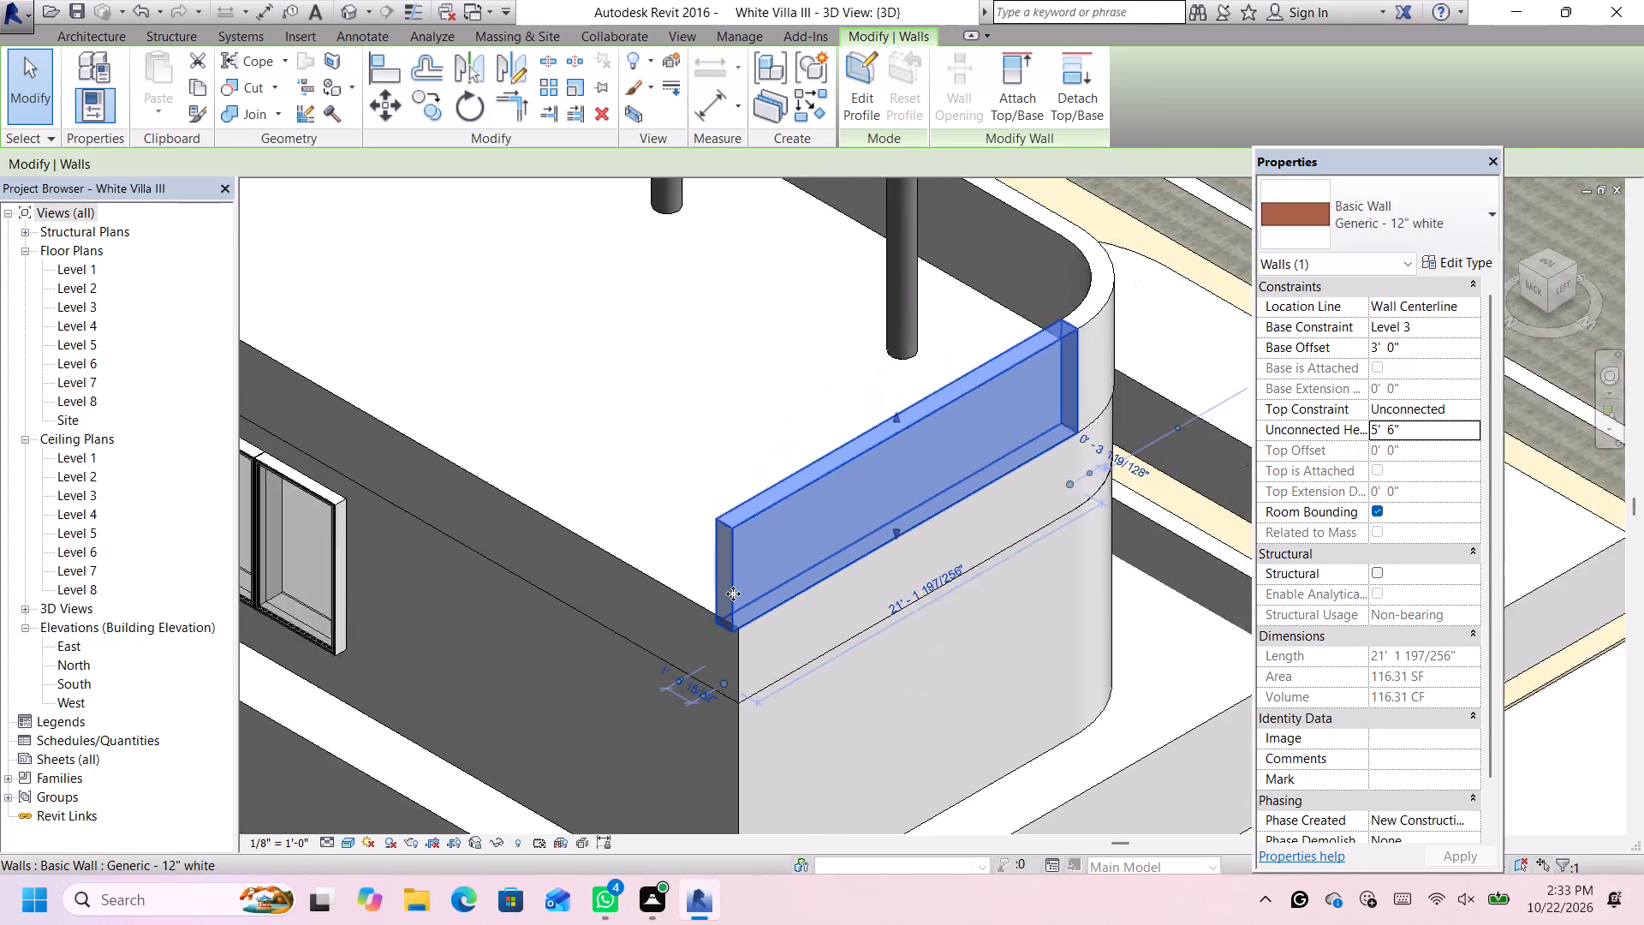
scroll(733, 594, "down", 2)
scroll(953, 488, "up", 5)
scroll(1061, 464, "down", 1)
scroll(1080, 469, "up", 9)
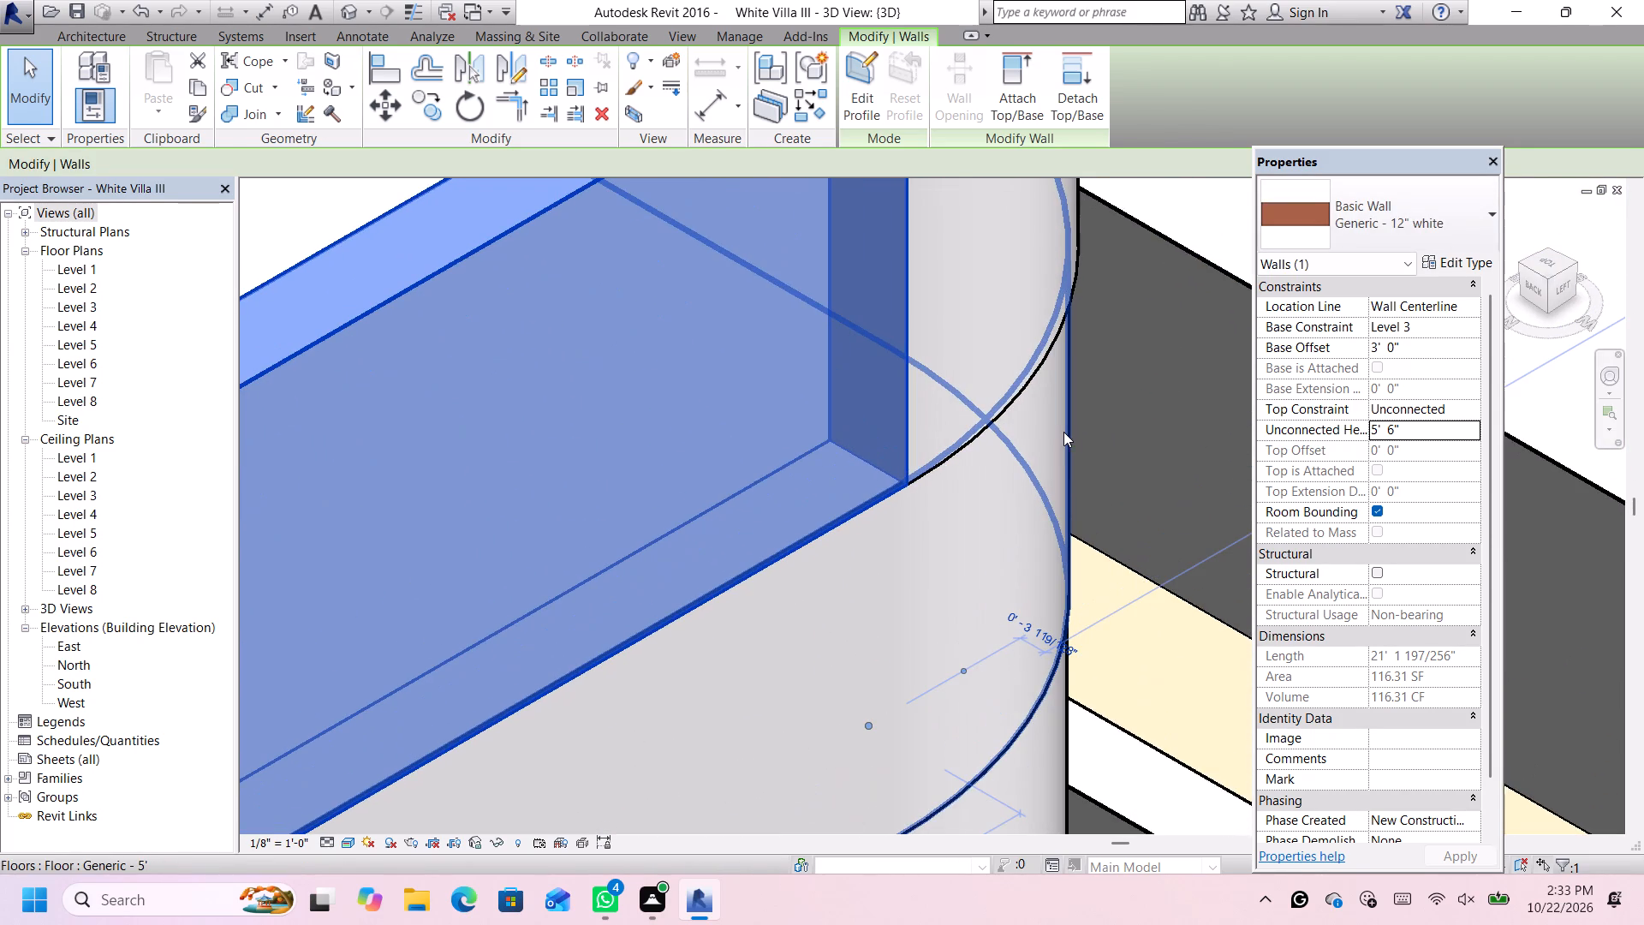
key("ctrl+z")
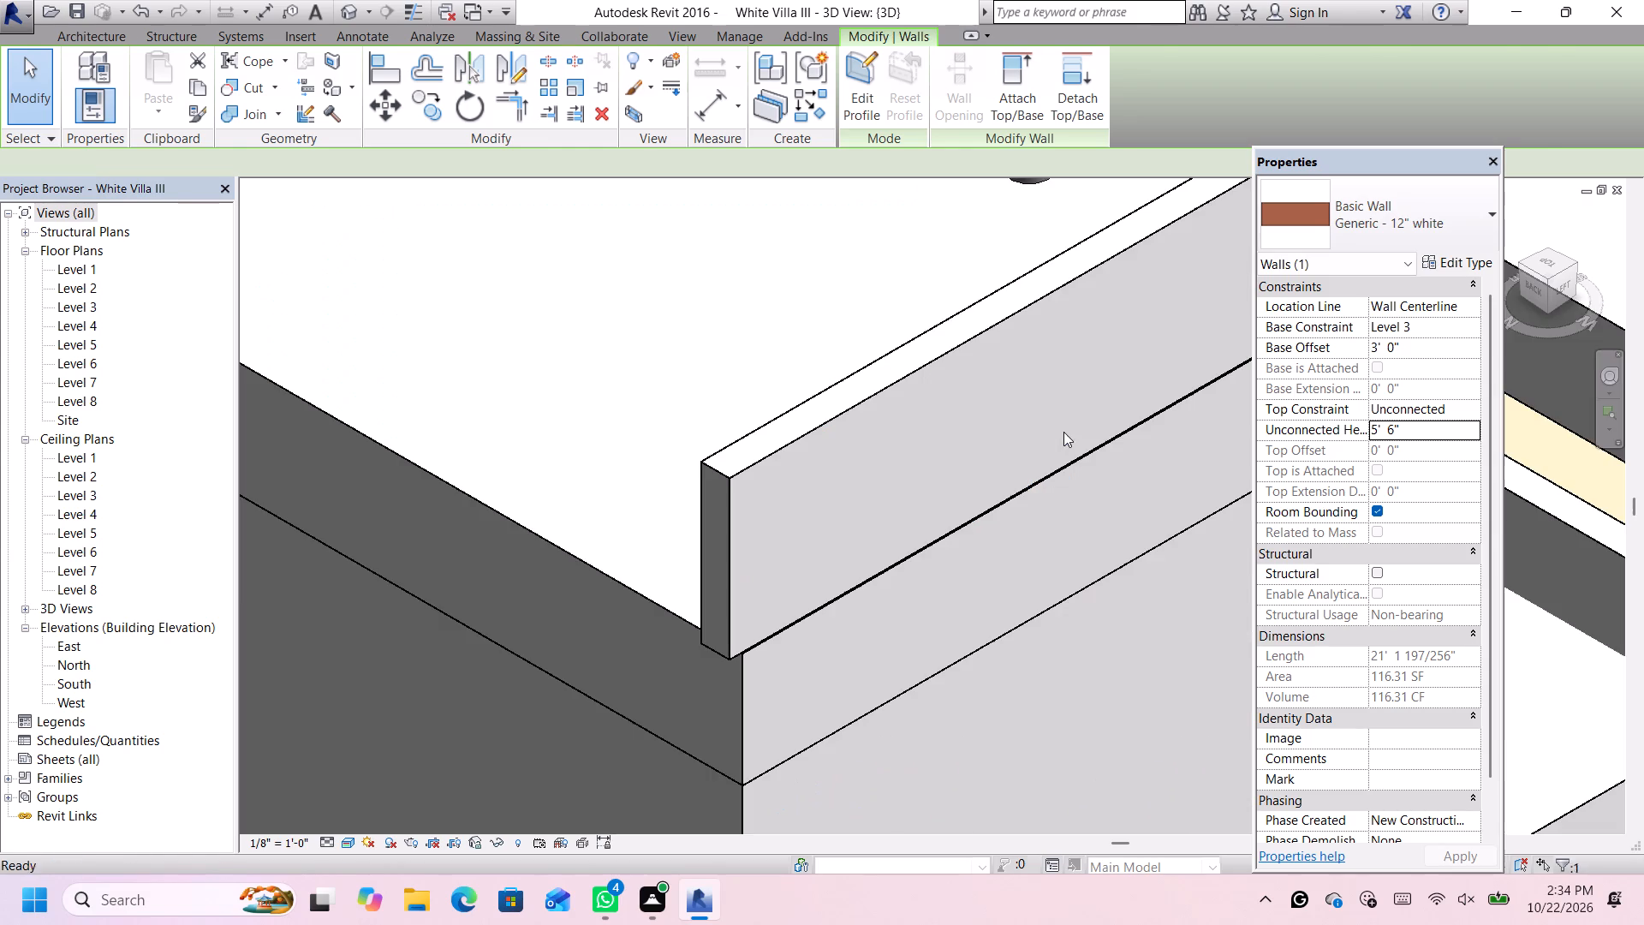
Examine the walls around the roof slab from the villa's side and front views, dismissing the notification card.
scroll(1062, 433, "down", 5)
scroll(1176, 373, "up", 5)
scroll(1234, 355, "down", 5)
scroll(1152, 444, "down", 4)
scroll(1099, 497, "down", 1)
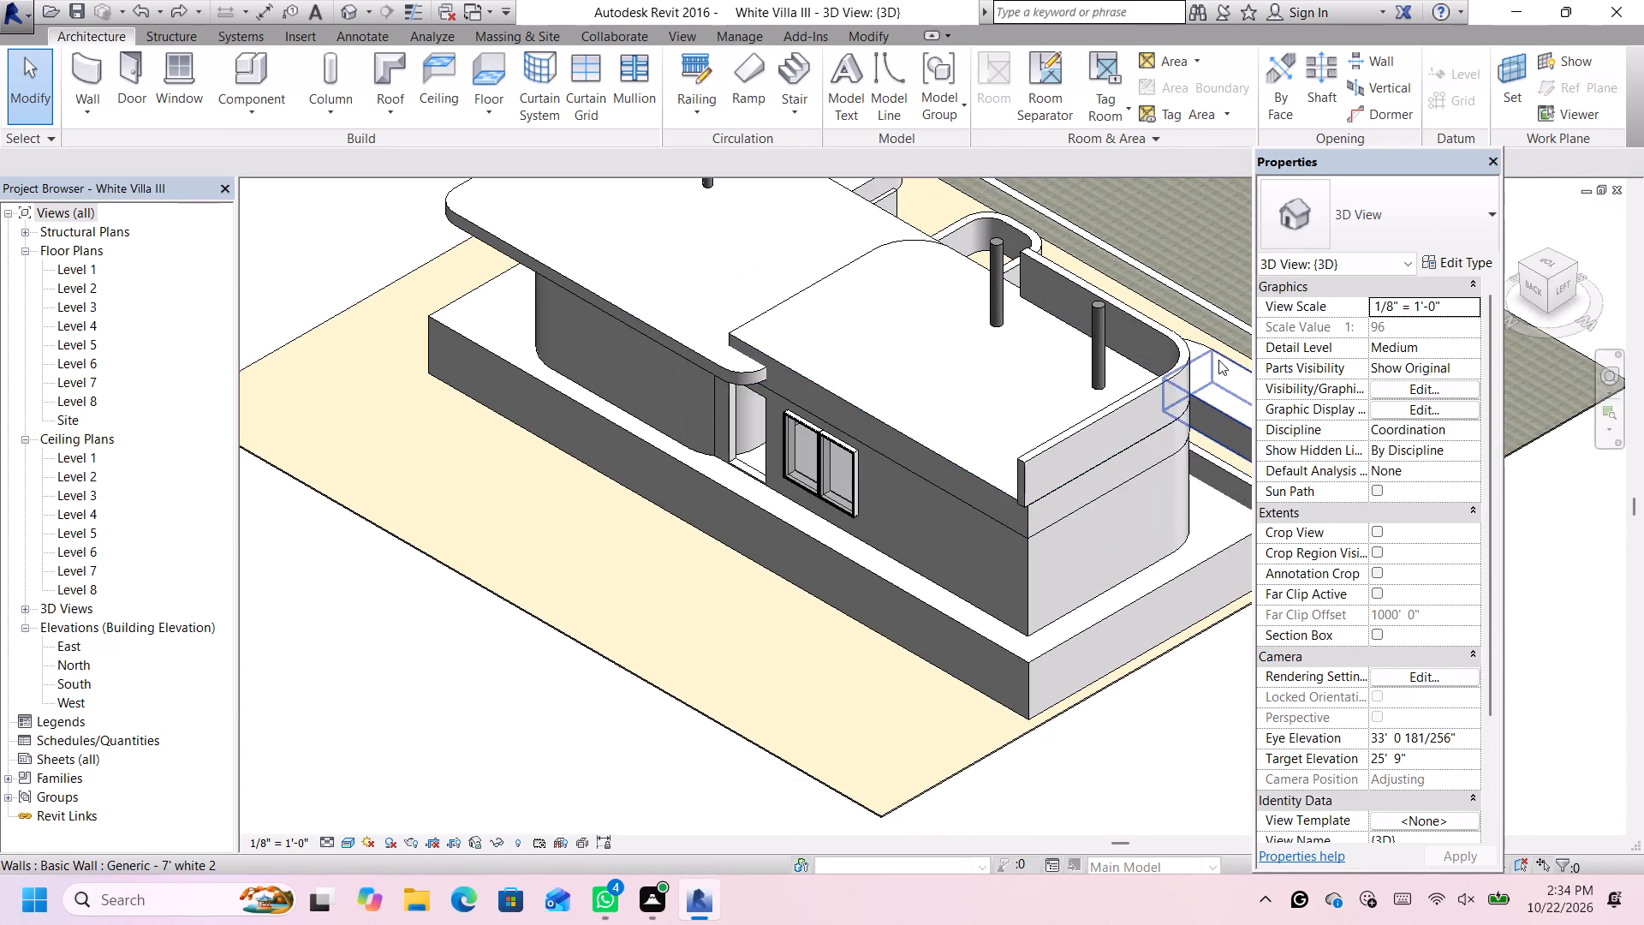
scroll(1218, 366, "up", 1)
left_click(1570, 267)
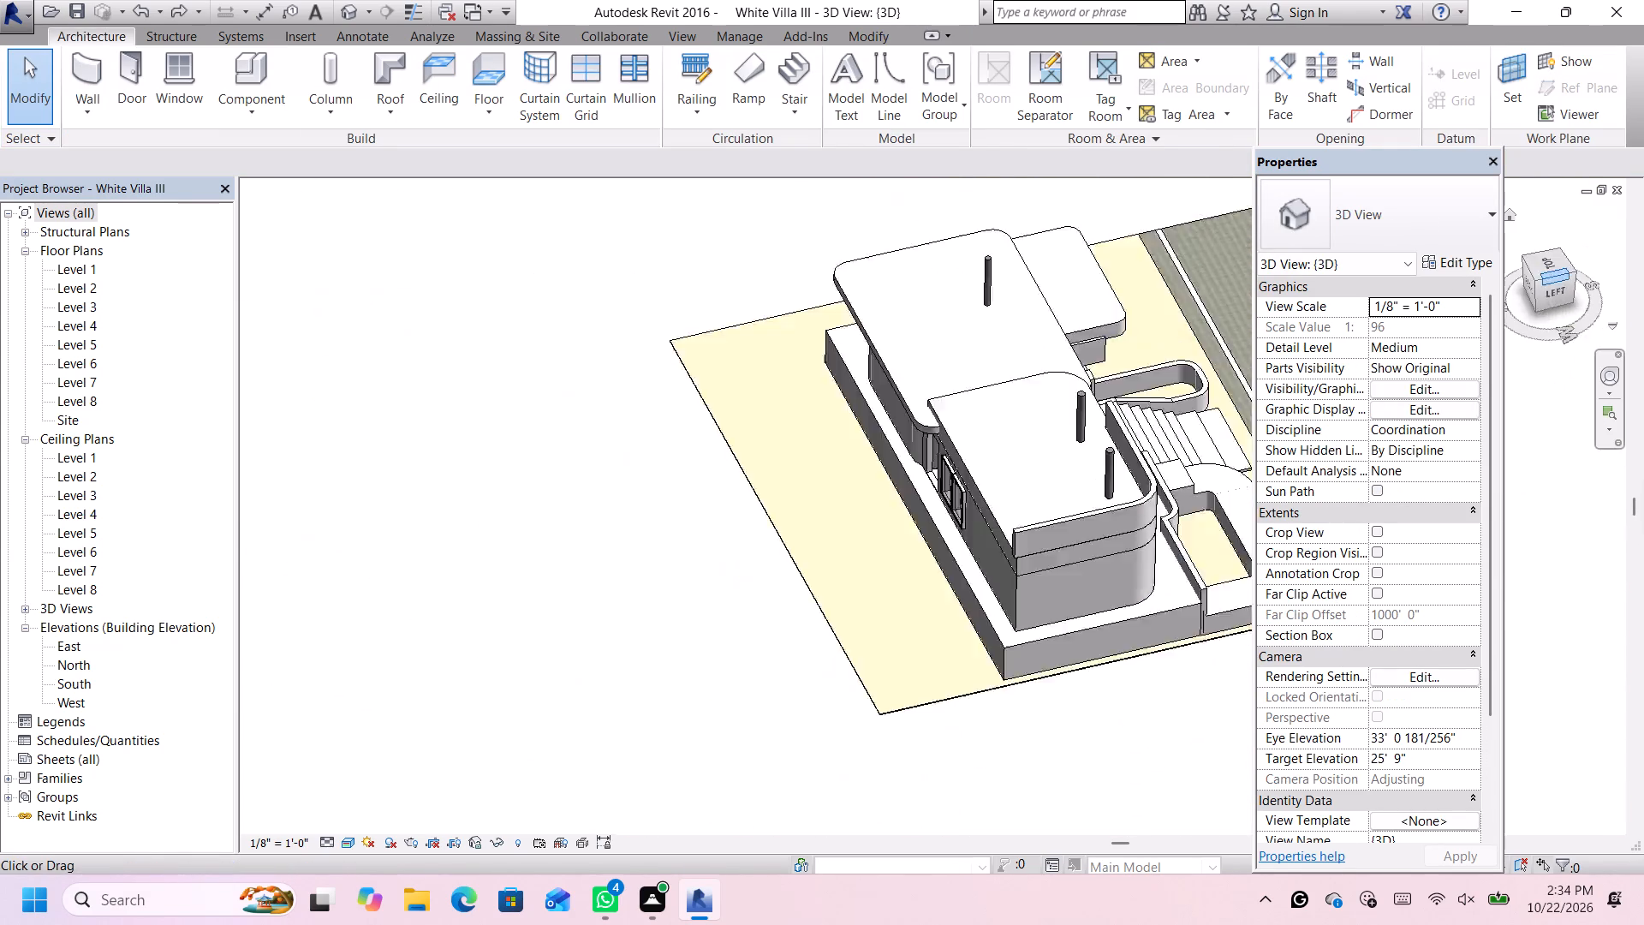
scroll(1570, 267, "up", 1)
left_click(1568, 280)
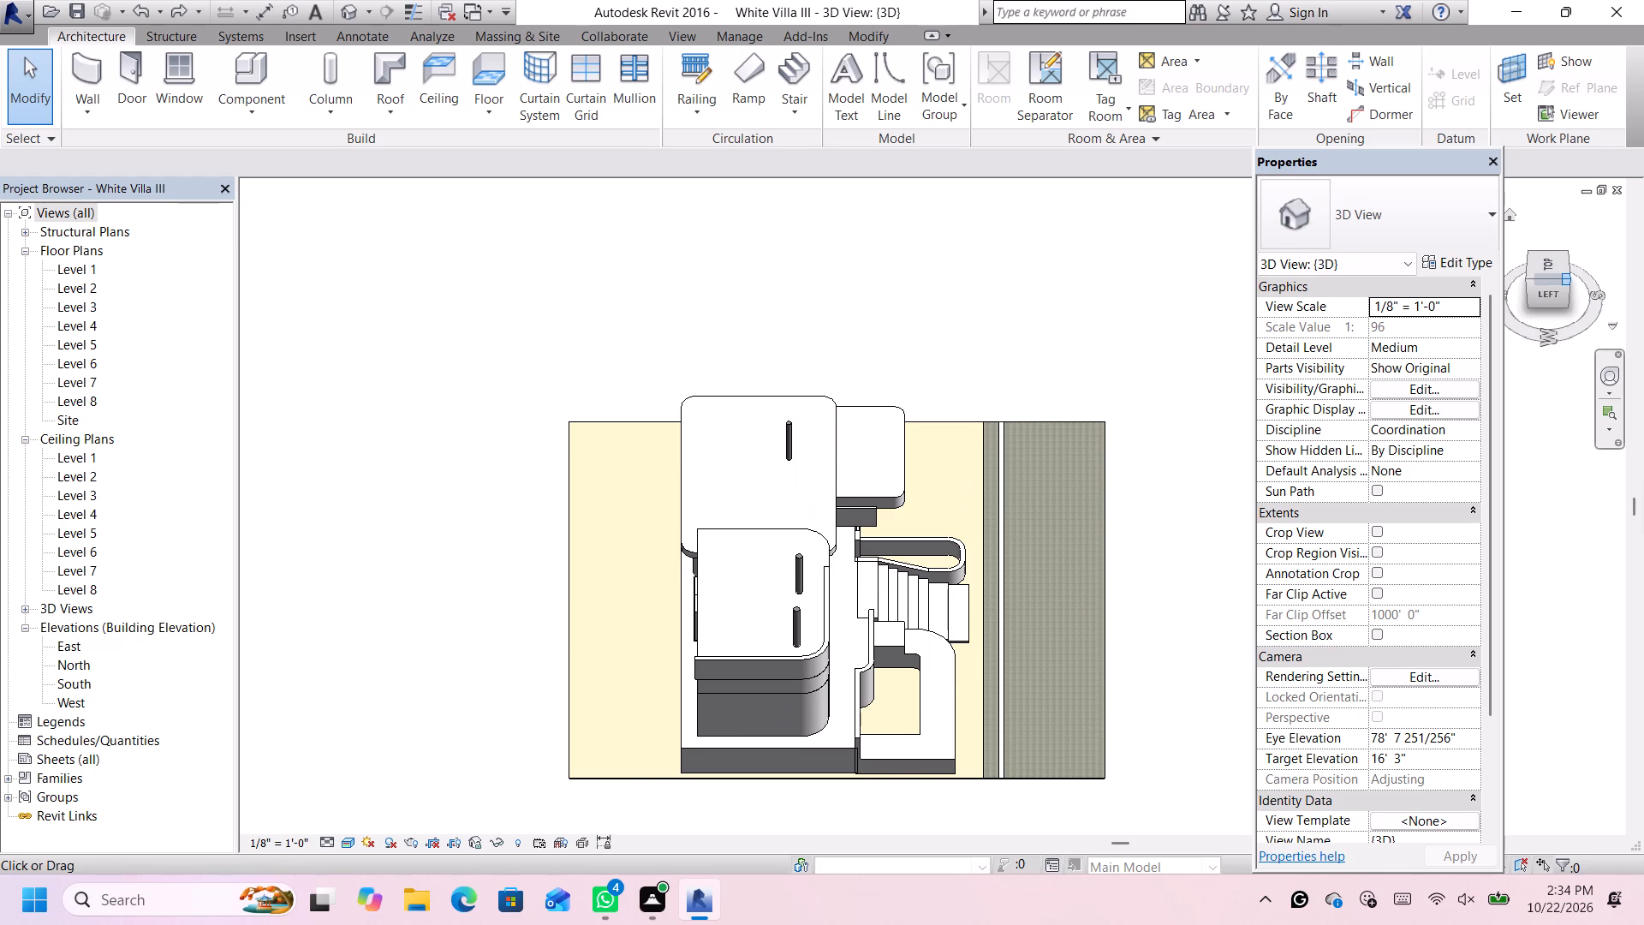
left_click(1566, 280)
scroll(782, 487, "up", 10)
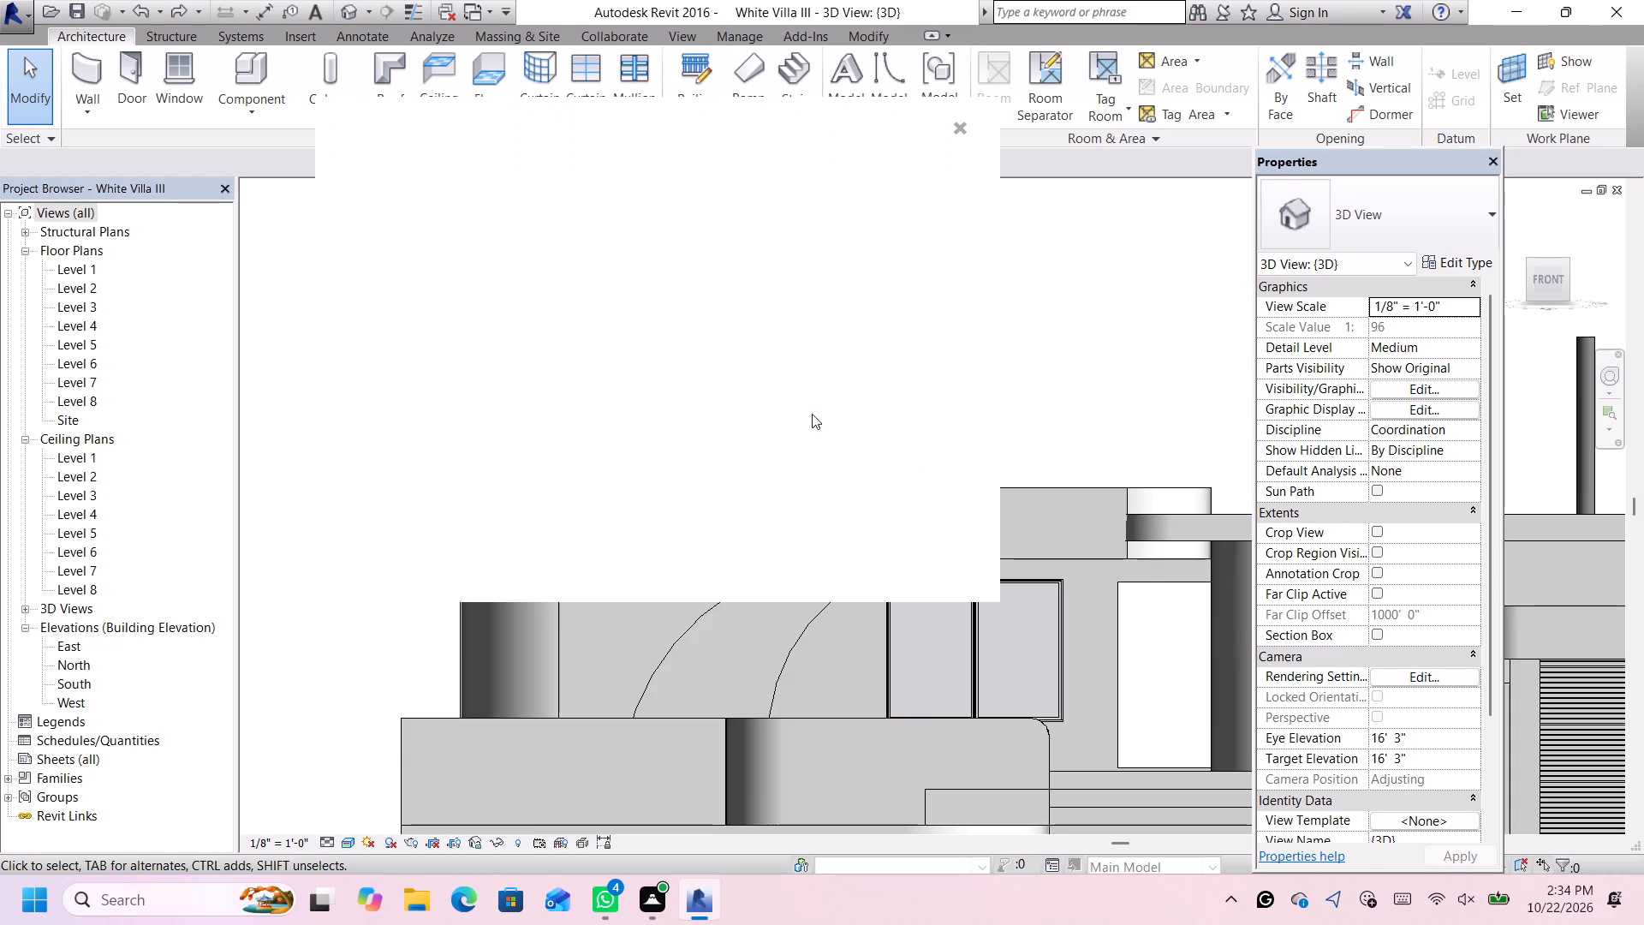
left_click(958, 128)
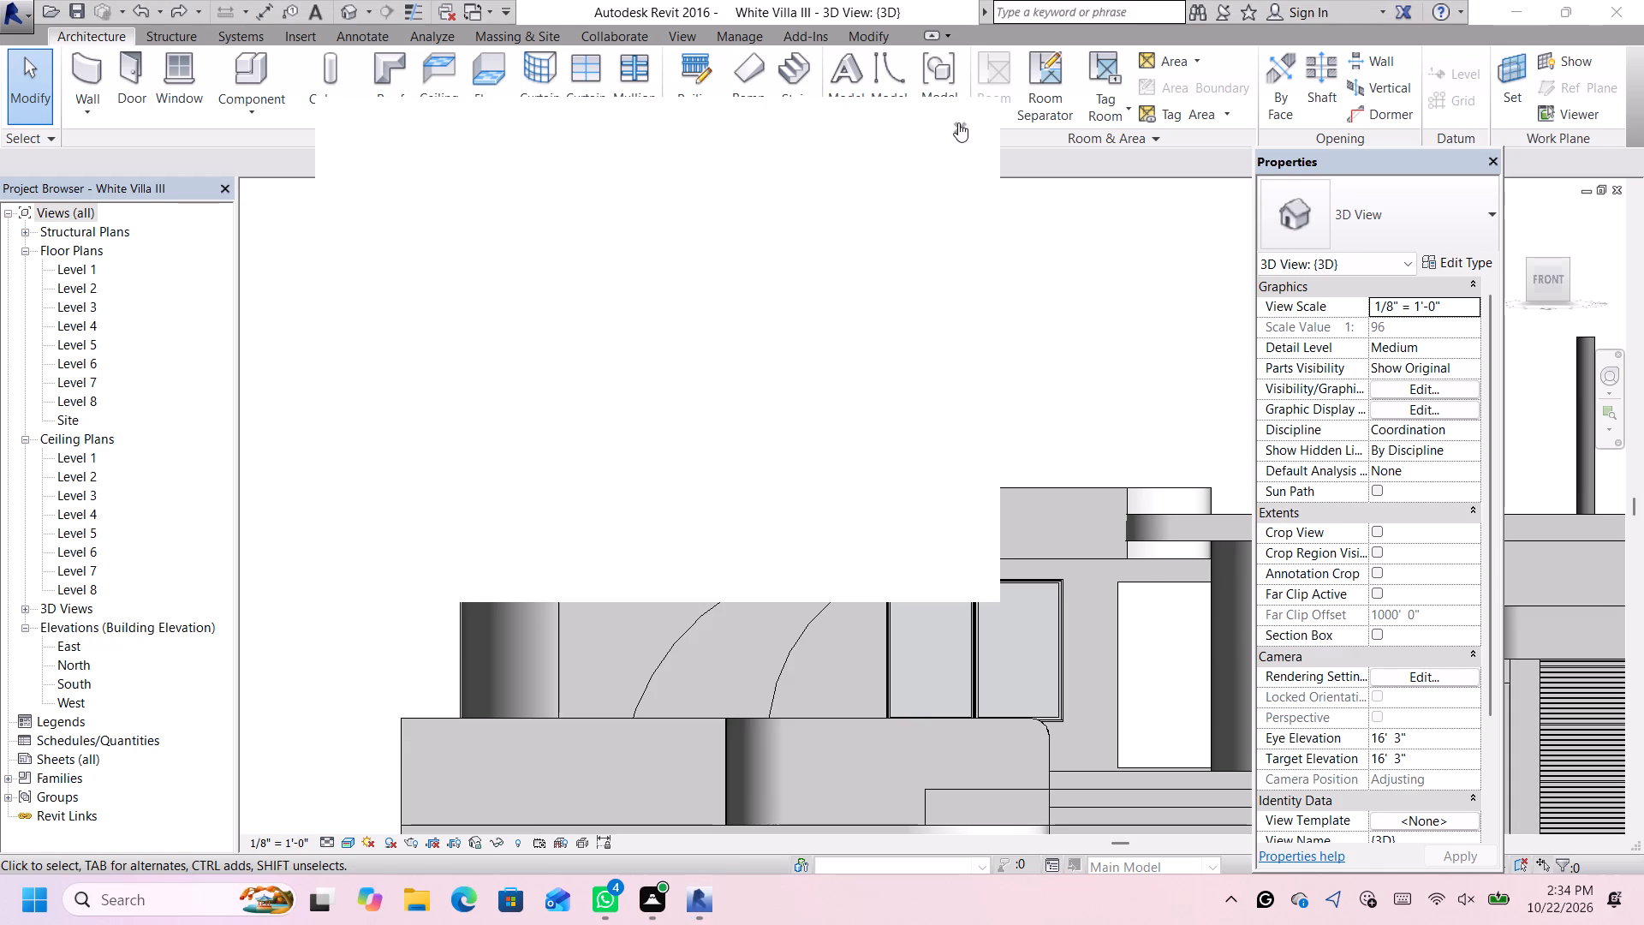
Nudge the curved corner wall in small increments until its outer face is flush with the roof slab's rounded edge in front view.
scroll(504, 420, "up", 2)
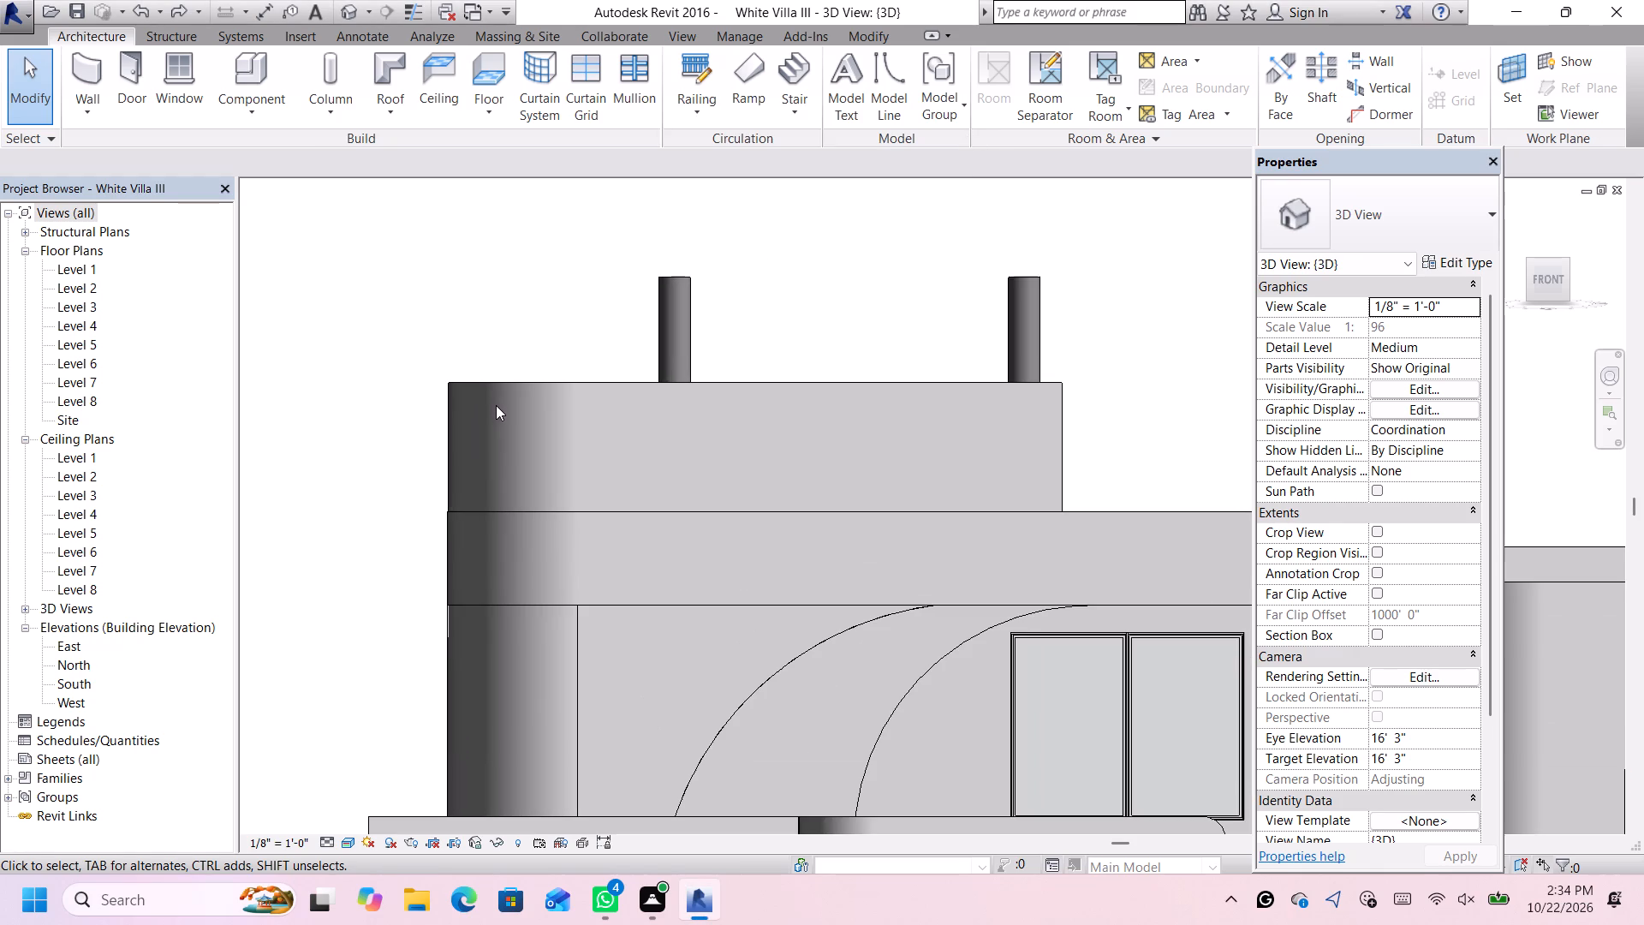
left_click(492, 388)
scroll(491, 391, "up", 2)
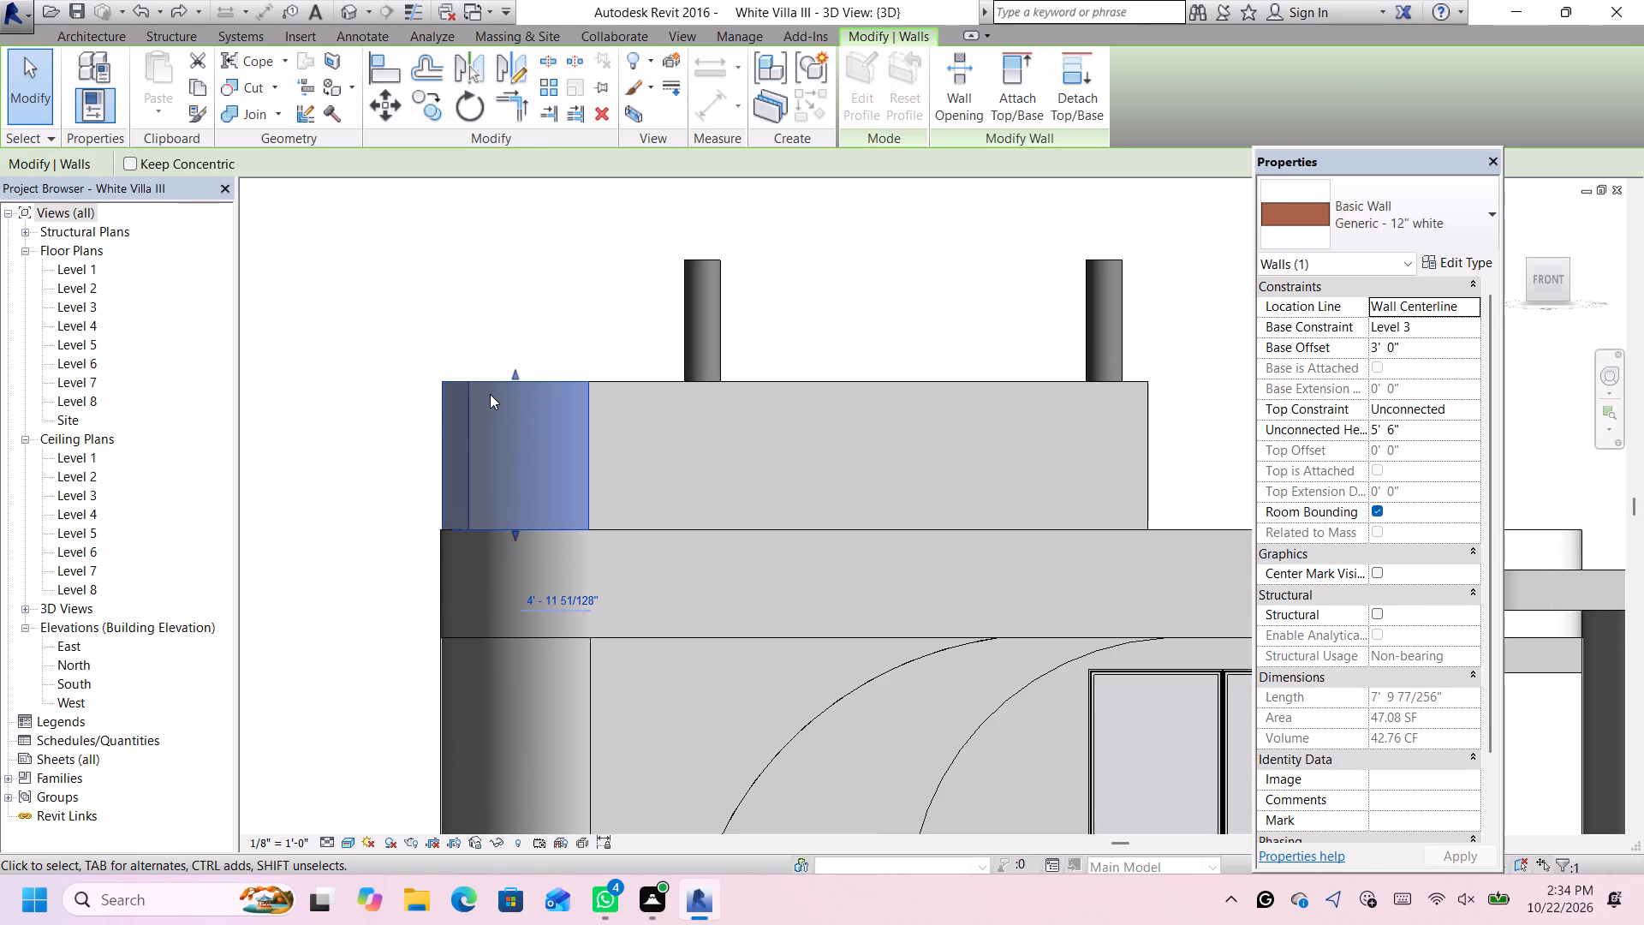
key("Left")
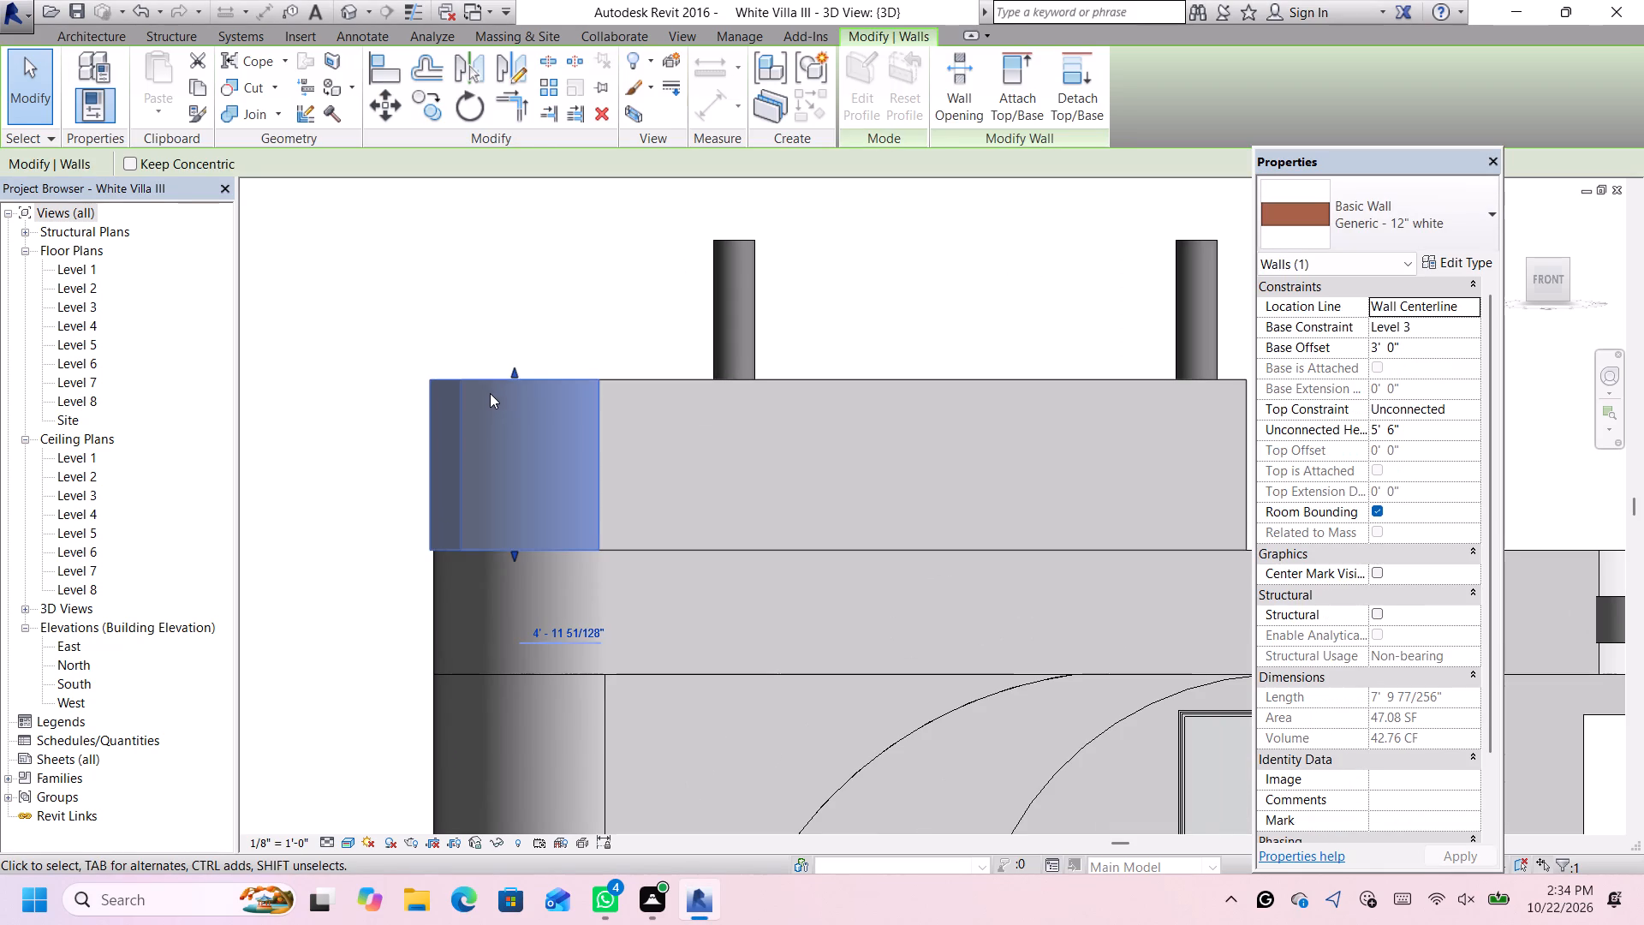
scroll(417, 507, "up", 12)
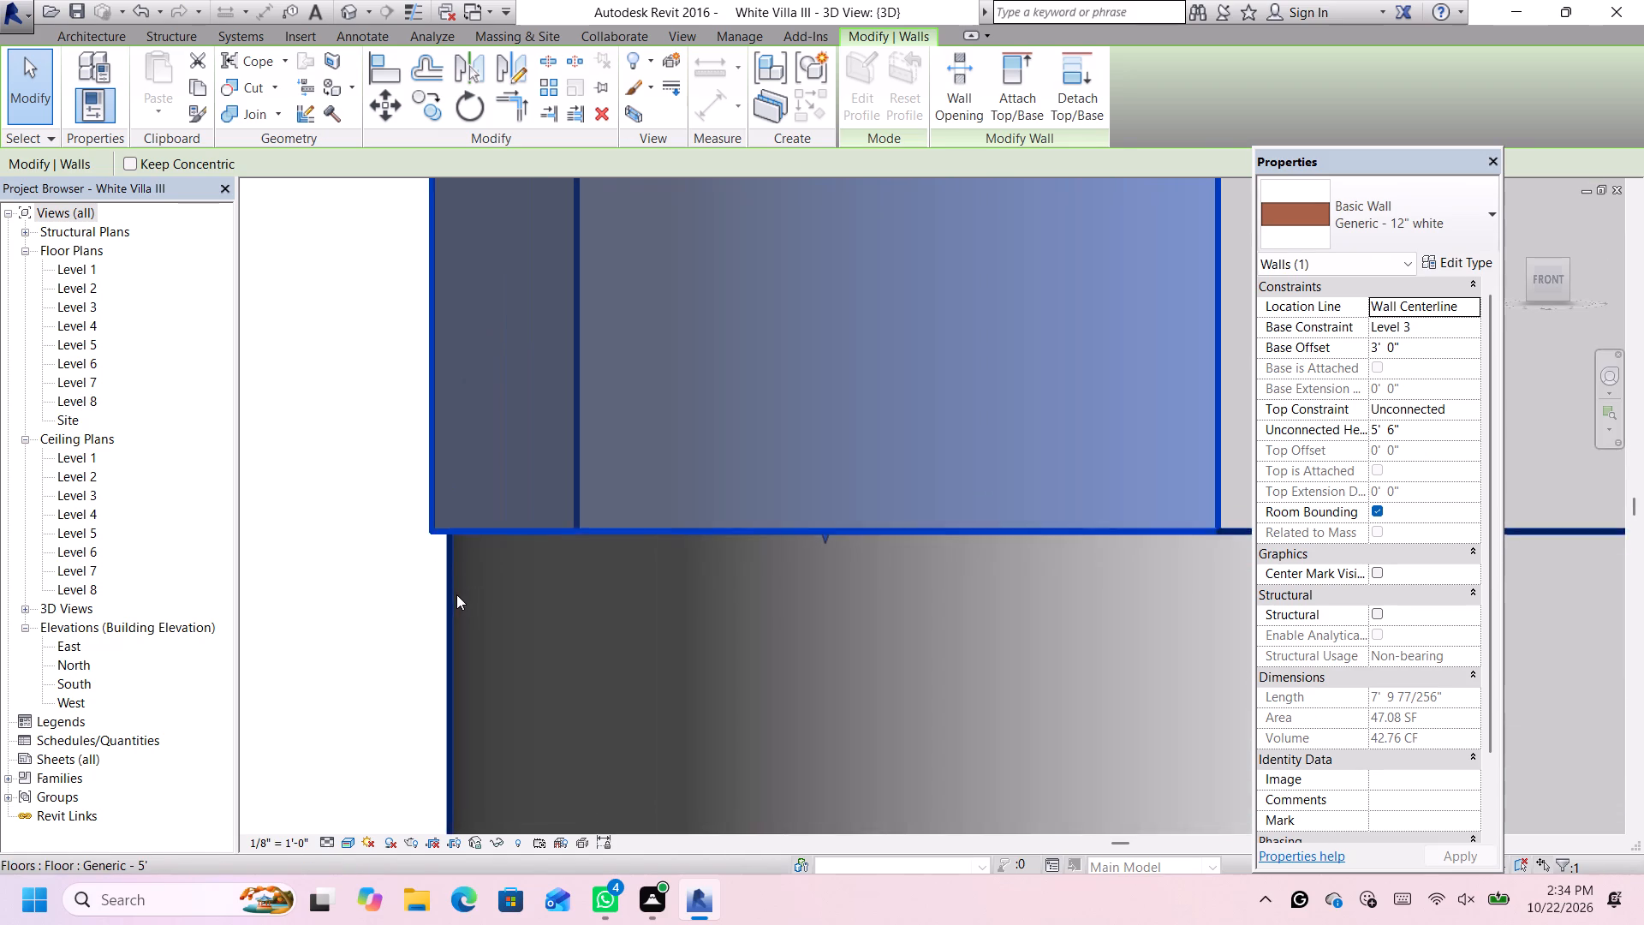
scroll(456, 594, "up", 2)
key("Right")
key("Right")
key("Right")
key("Right")
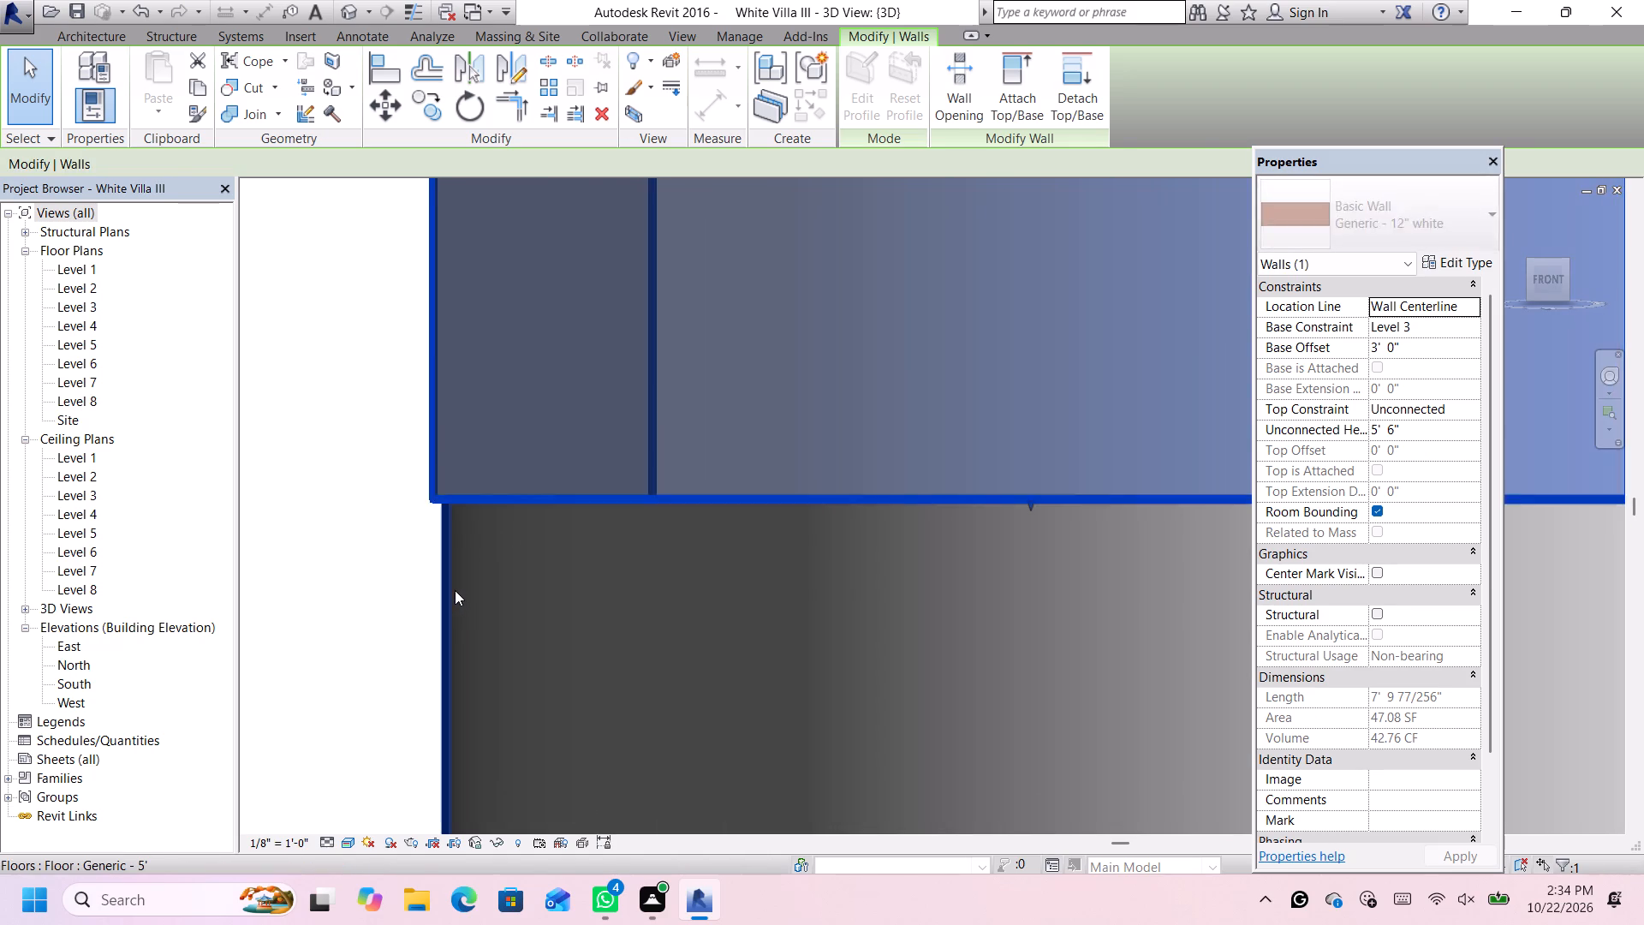
key("Right")
key("Right")
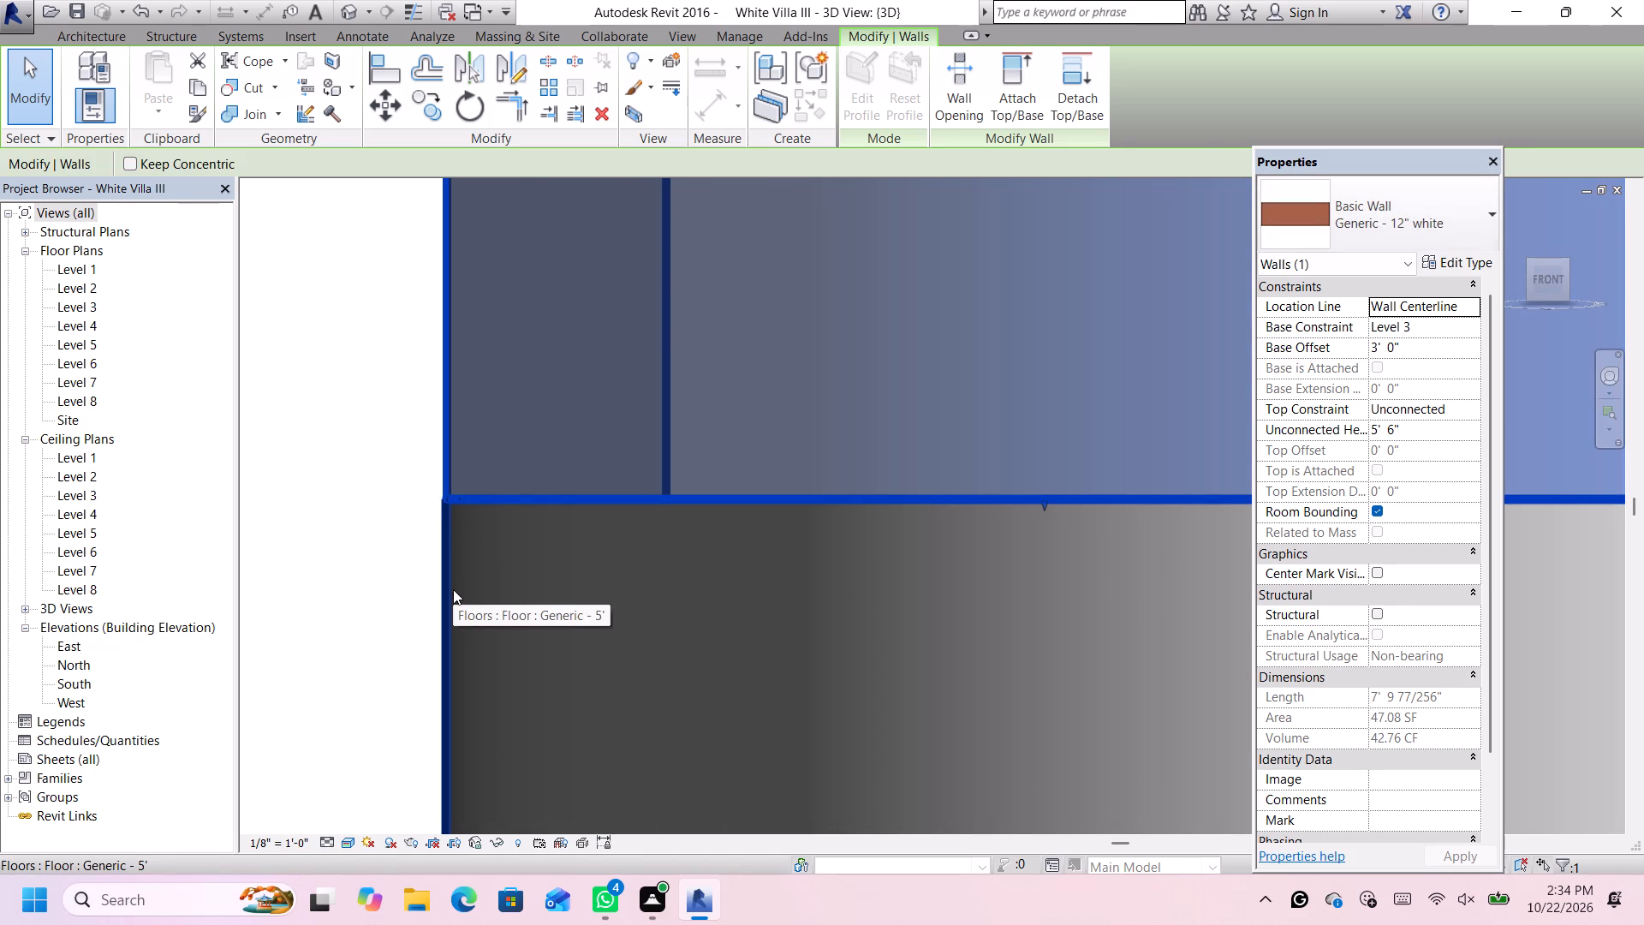
key("Left")
key("Right")
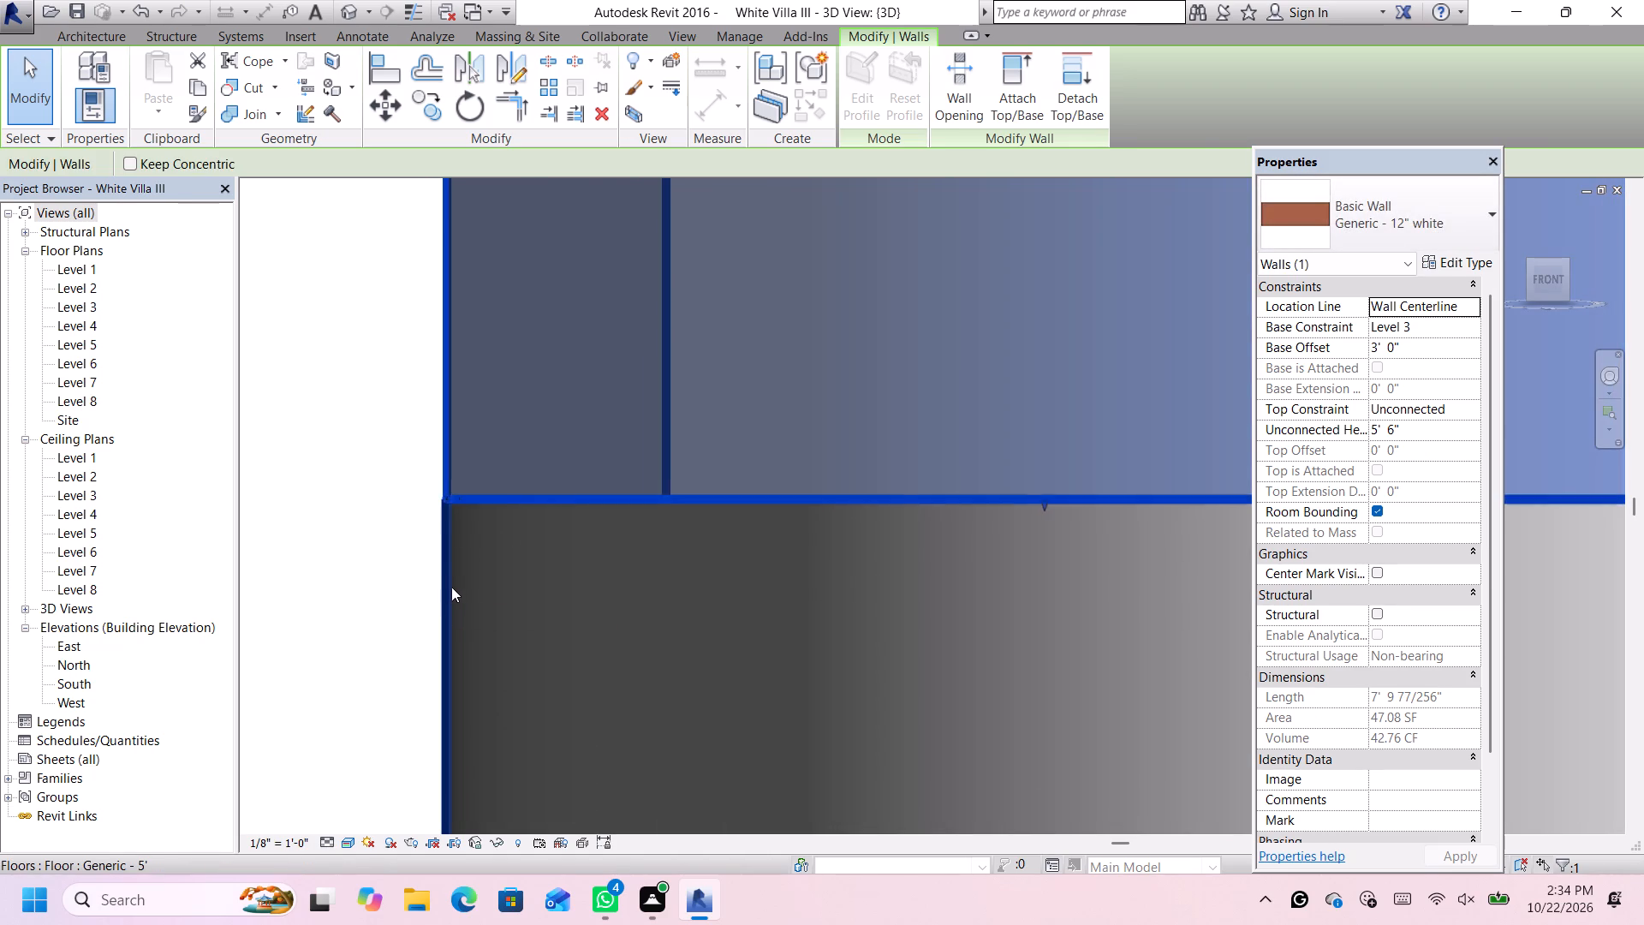
scroll(449, 588, "down", 17)
left_click(403, 588)
Open the profile sketch of the straight front wall on the roof slab for editing.
scroll(403, 588, "down", 7)
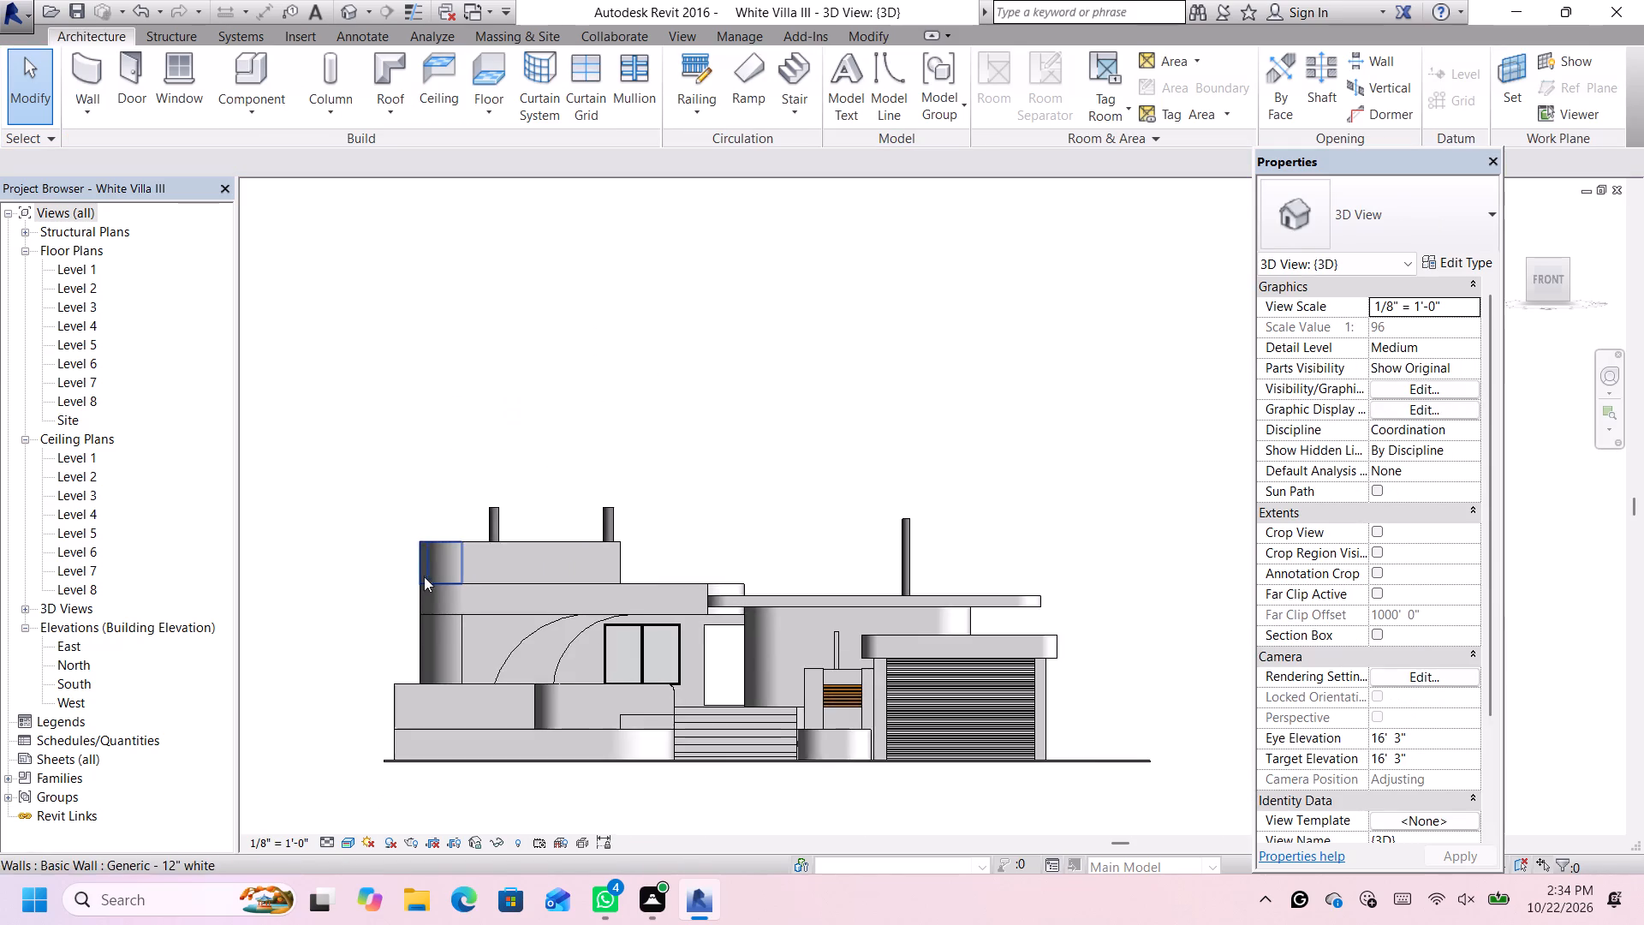
scroll(441, 571, "down", 3)
scroll(508, 539, "up", 1)
scroll(408, 630, "up", 9)
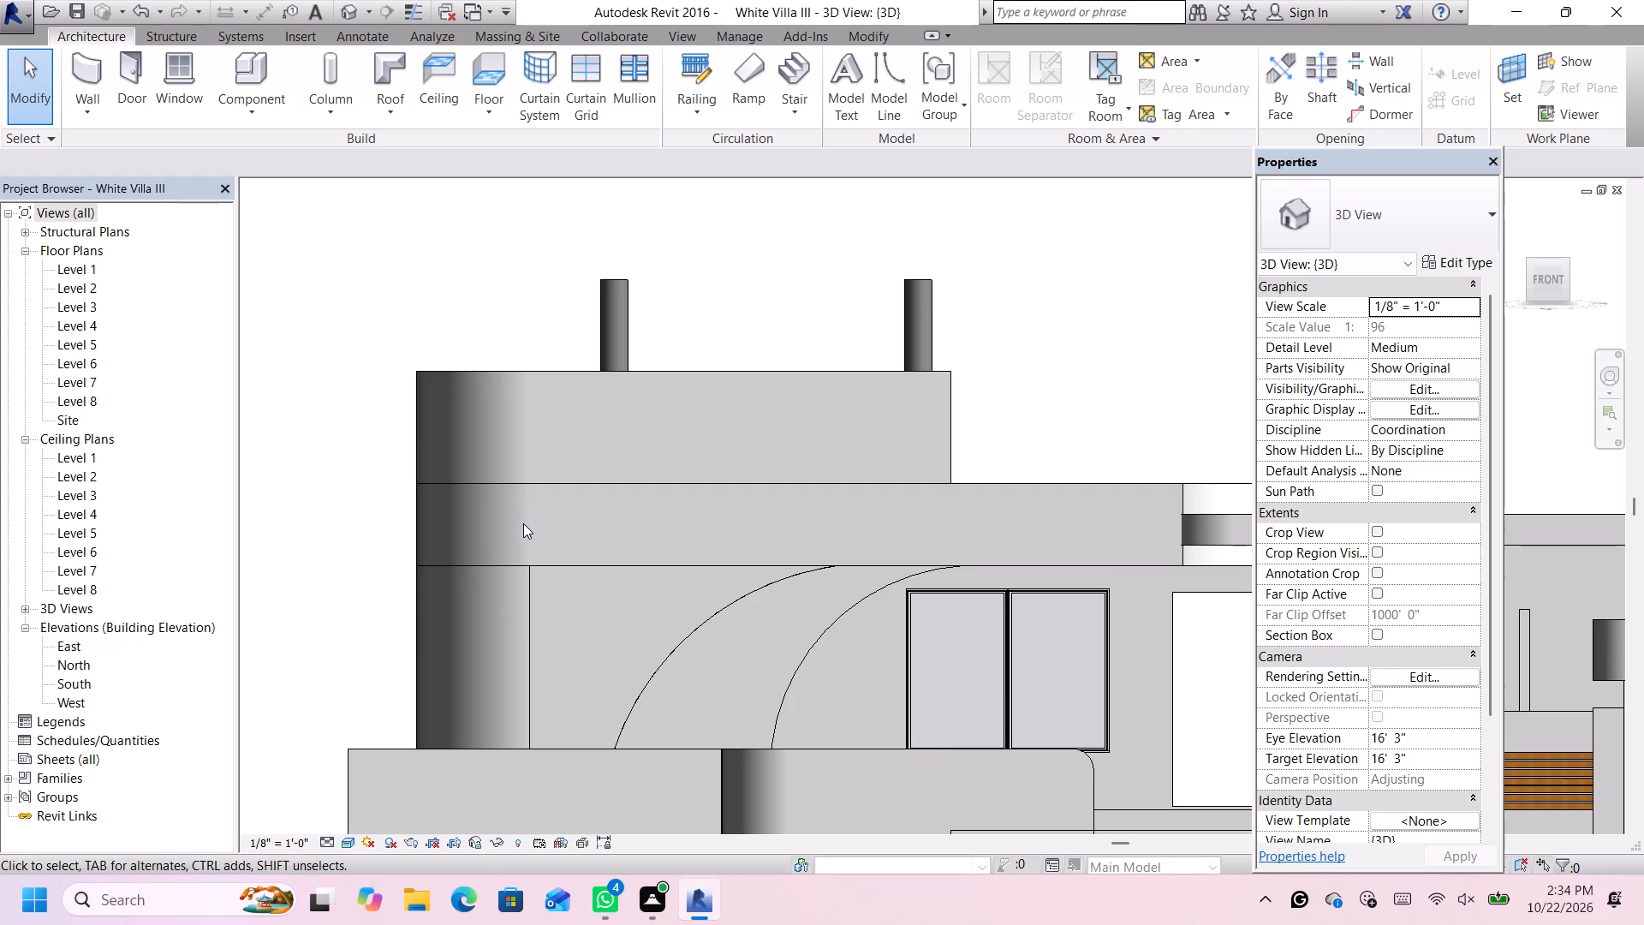
left_click(712, 375)
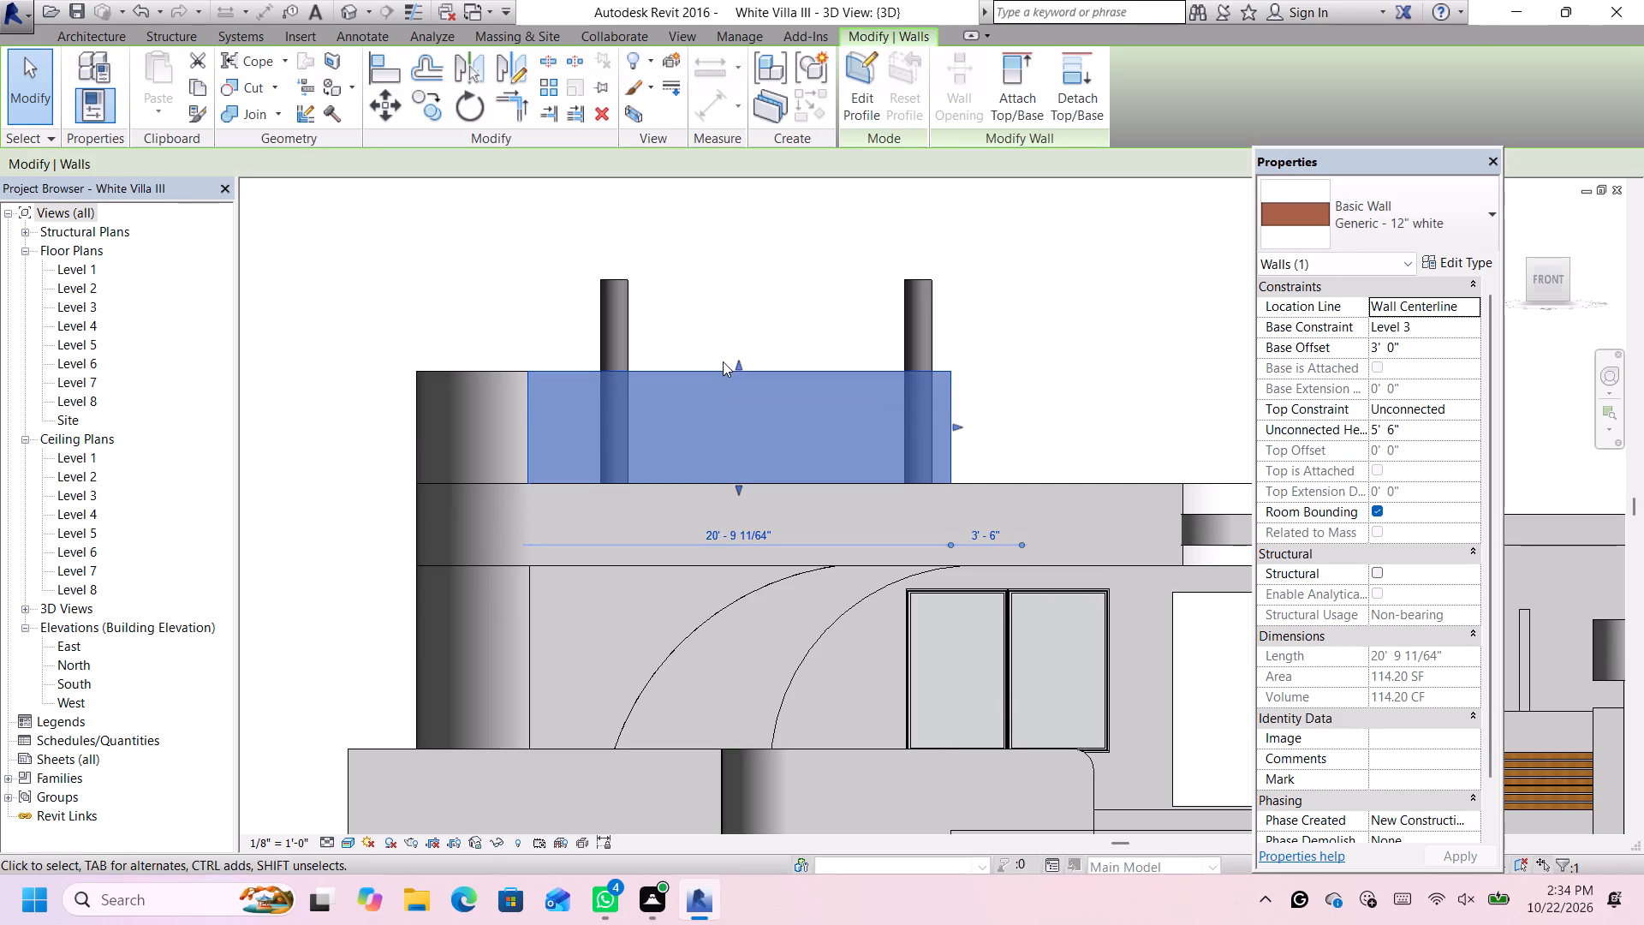
left_click(861, 59)
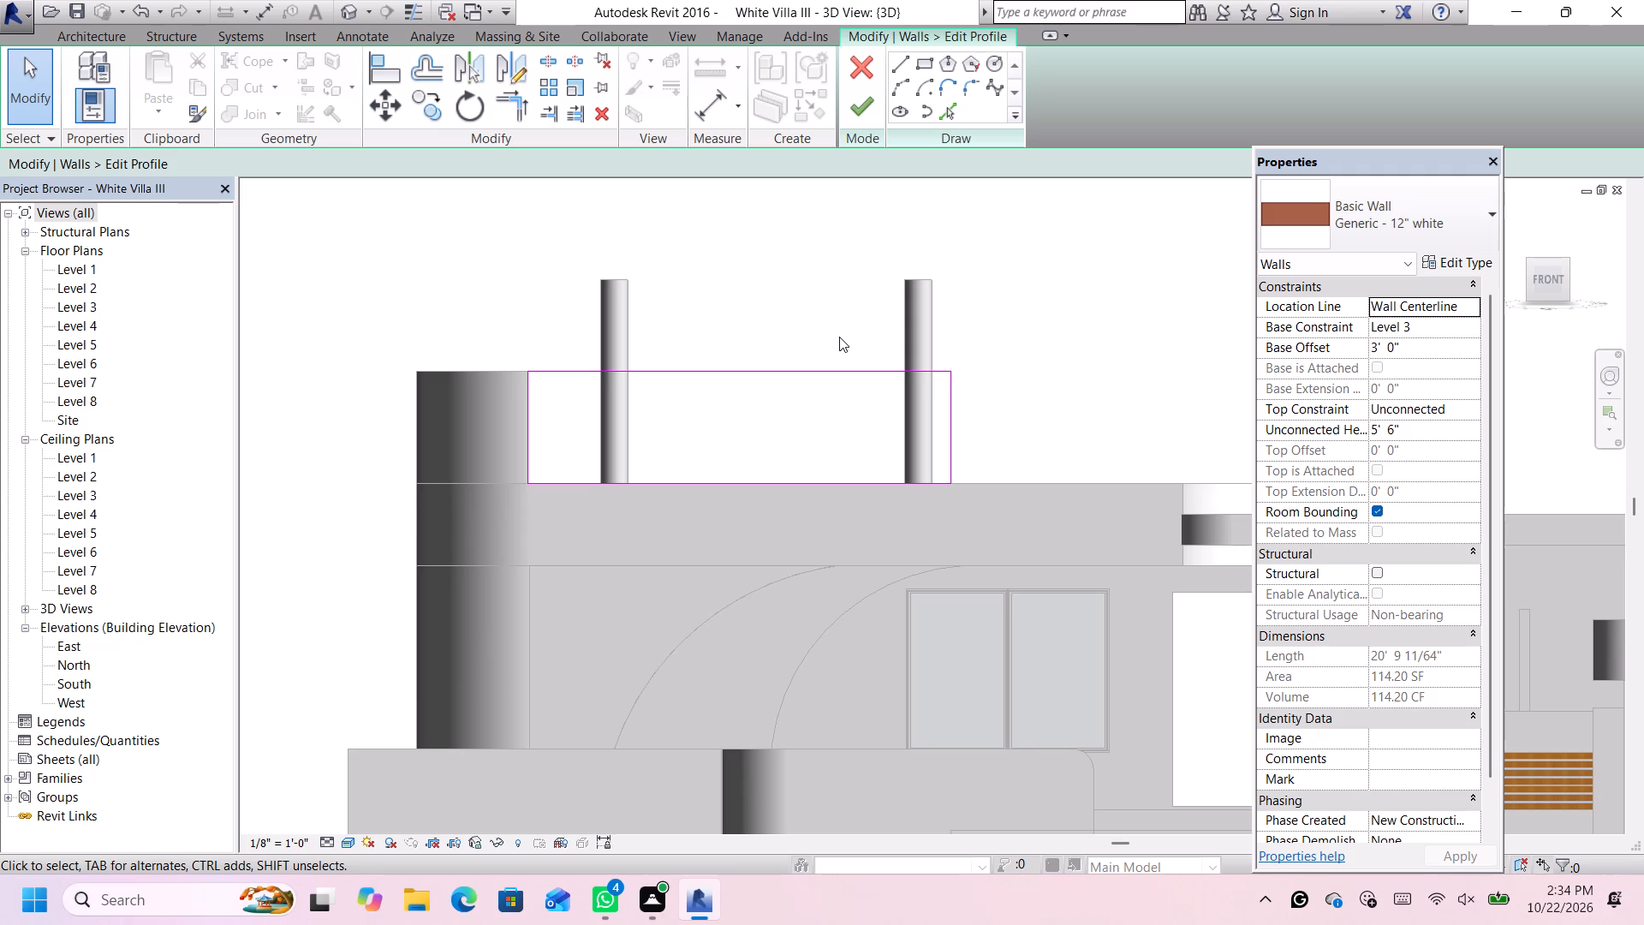
scroll(839, 337, "up", 1)
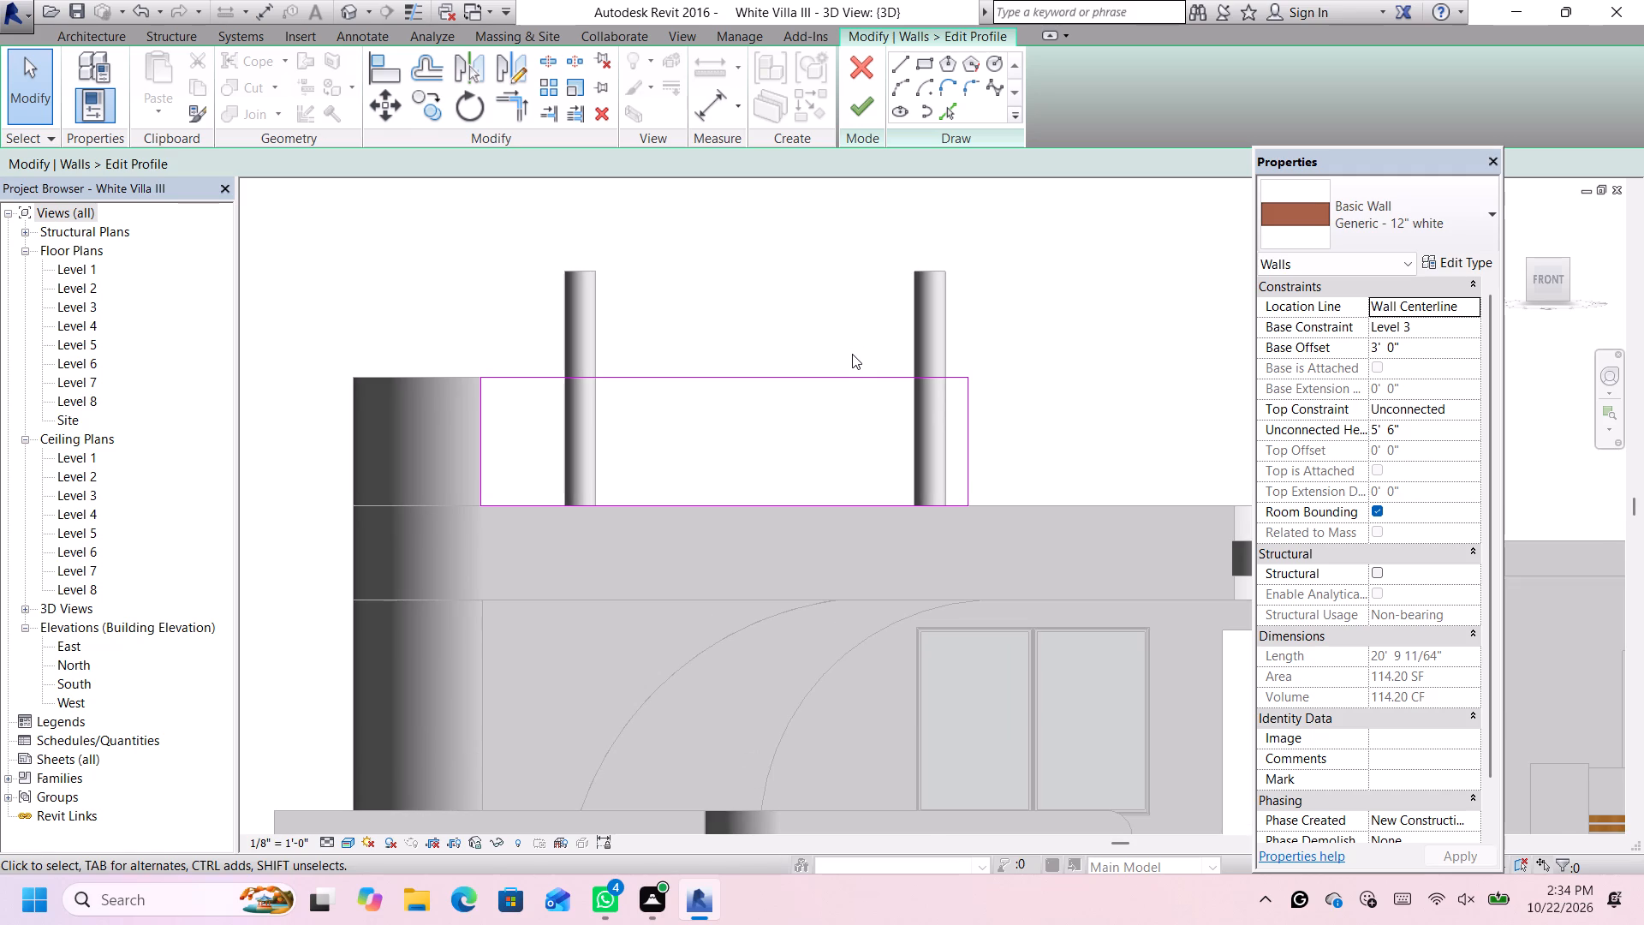
scroll(856, 359, "up", 2)
scroll(1016, 399, "up", 4)
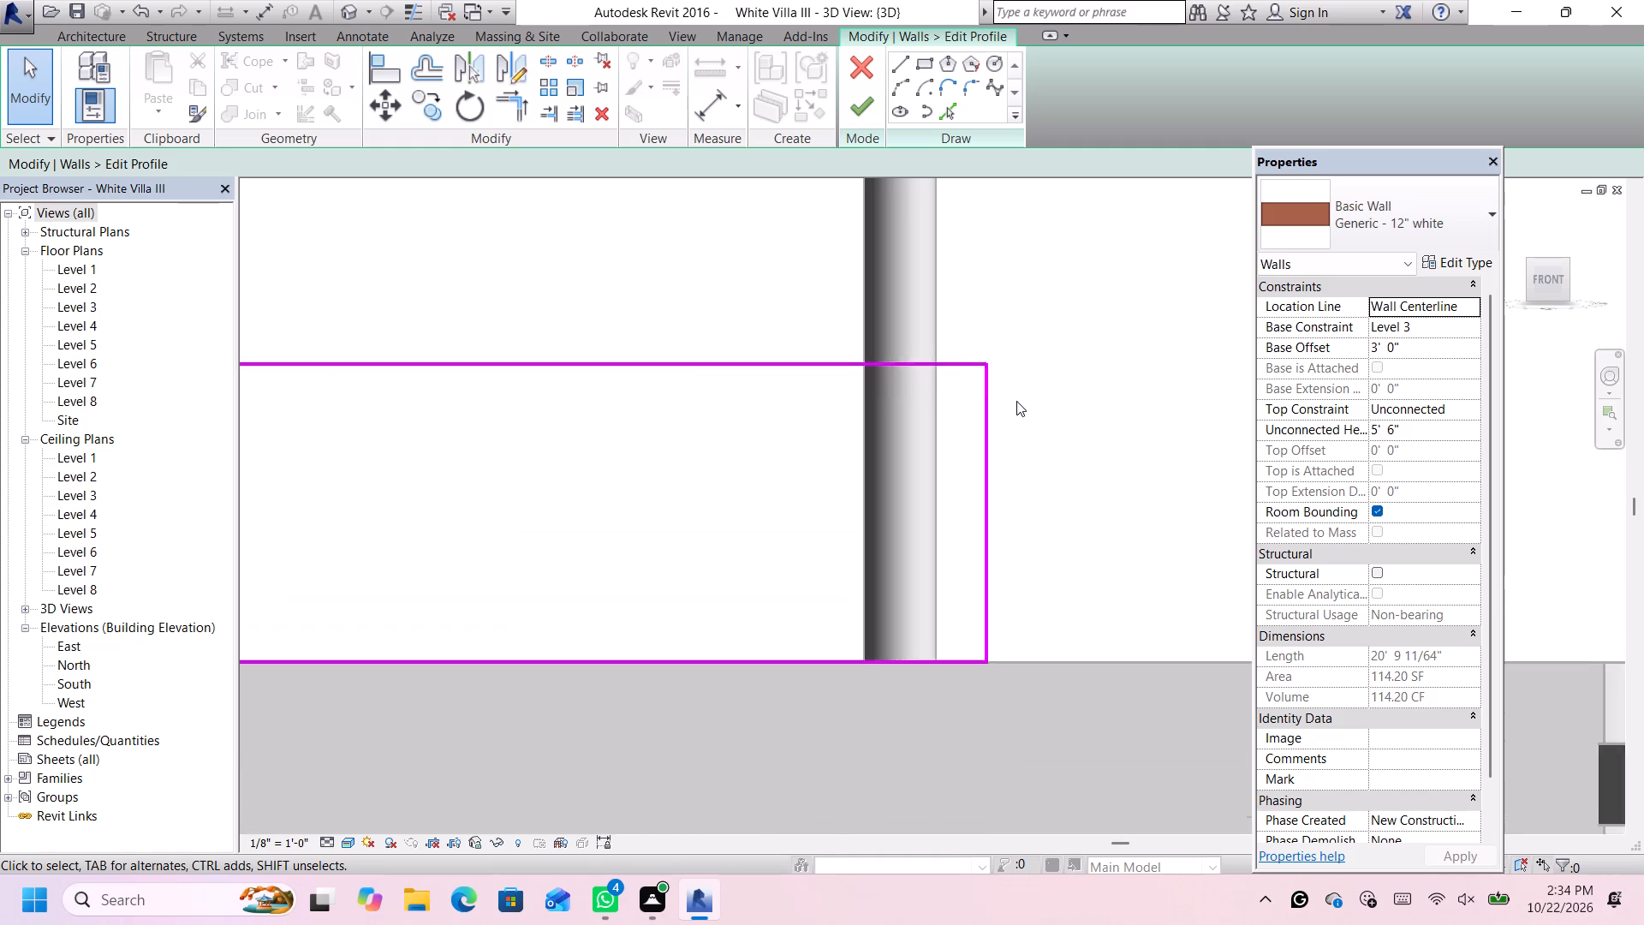
scroll(1016, 401, "down", 5)
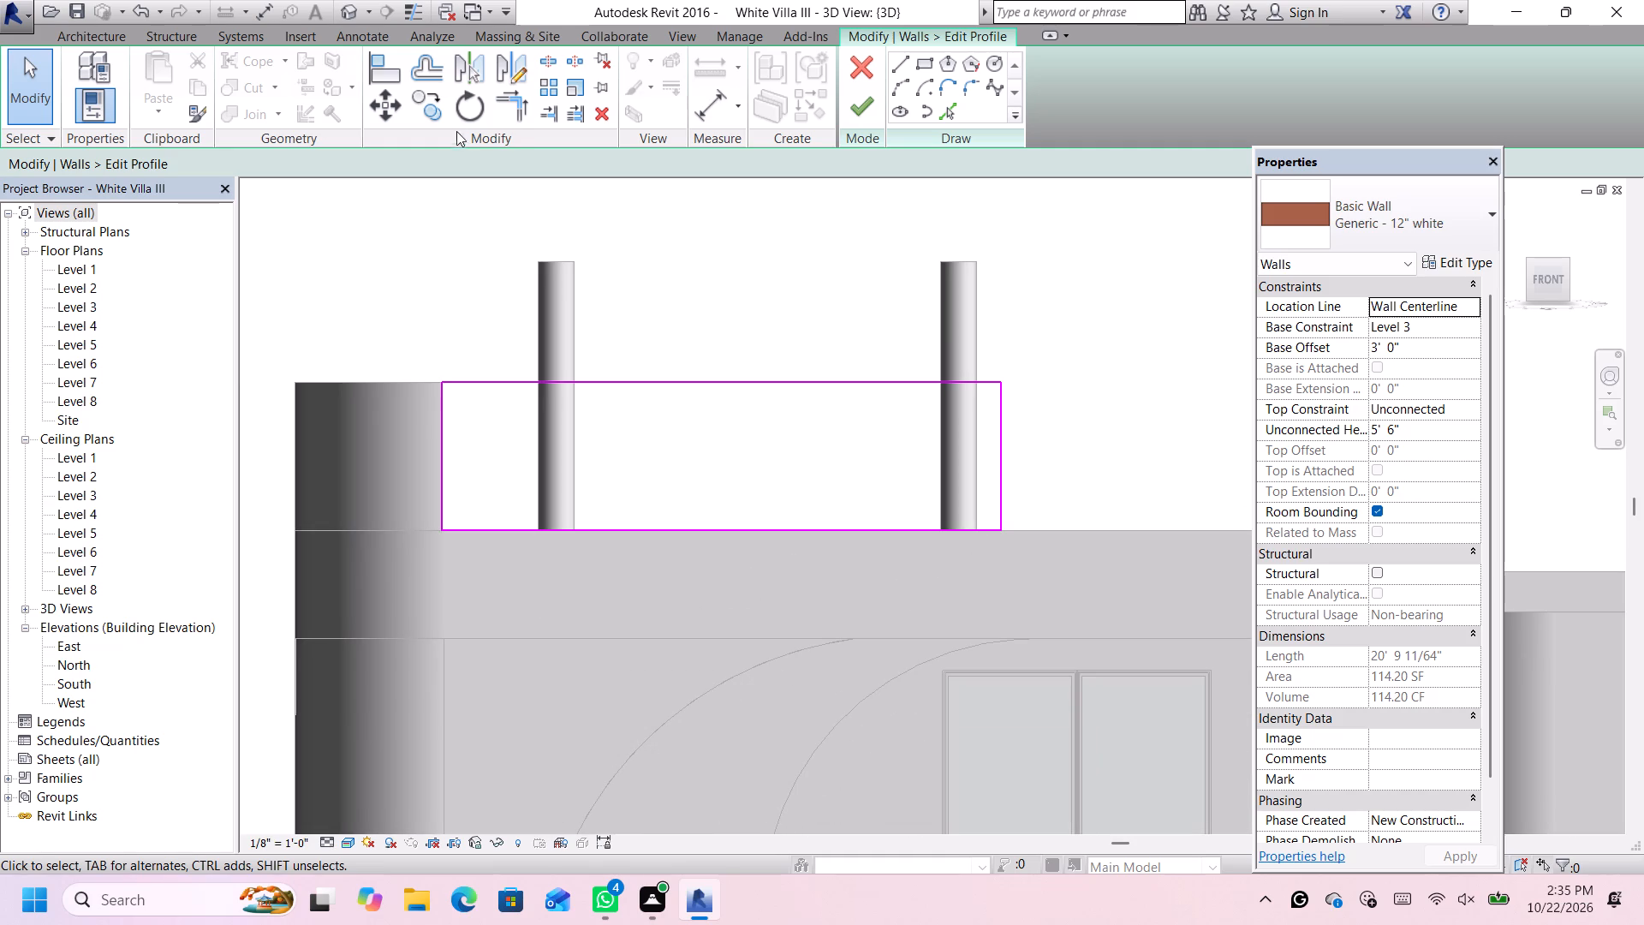
Offset a copy of the profile's vertical end line, opposite the rounded corner, inward by 10'.
left_click(431, 76)
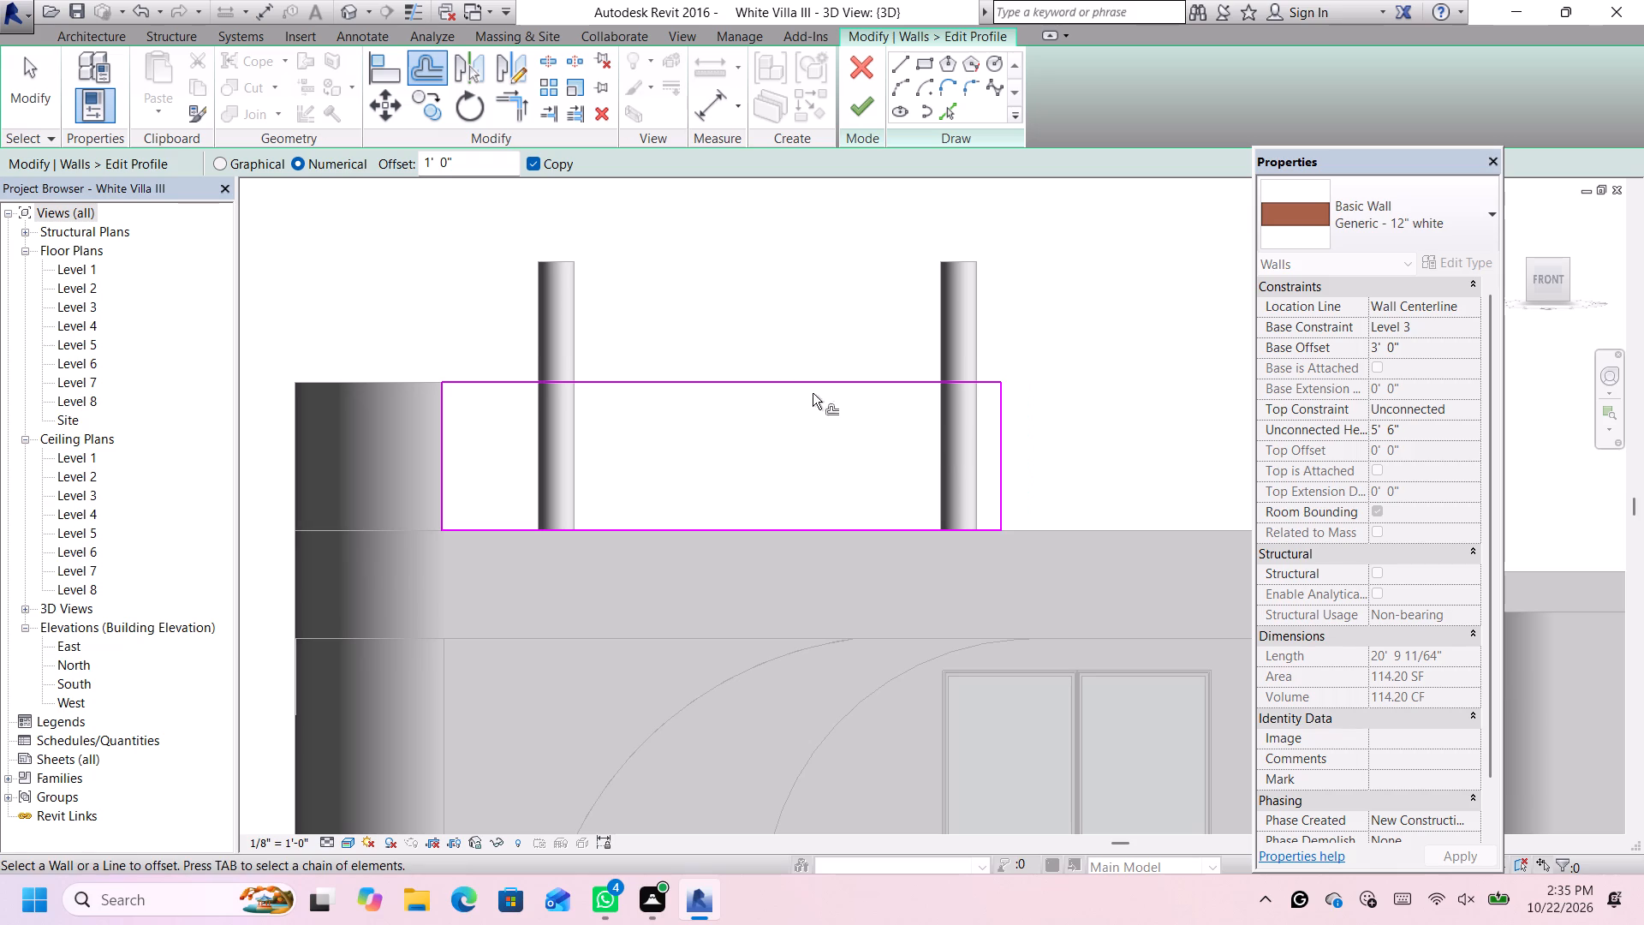
left_click_drag(491, 163, 410, 160)
key("BackSpace")
type("5'")
key("Return")
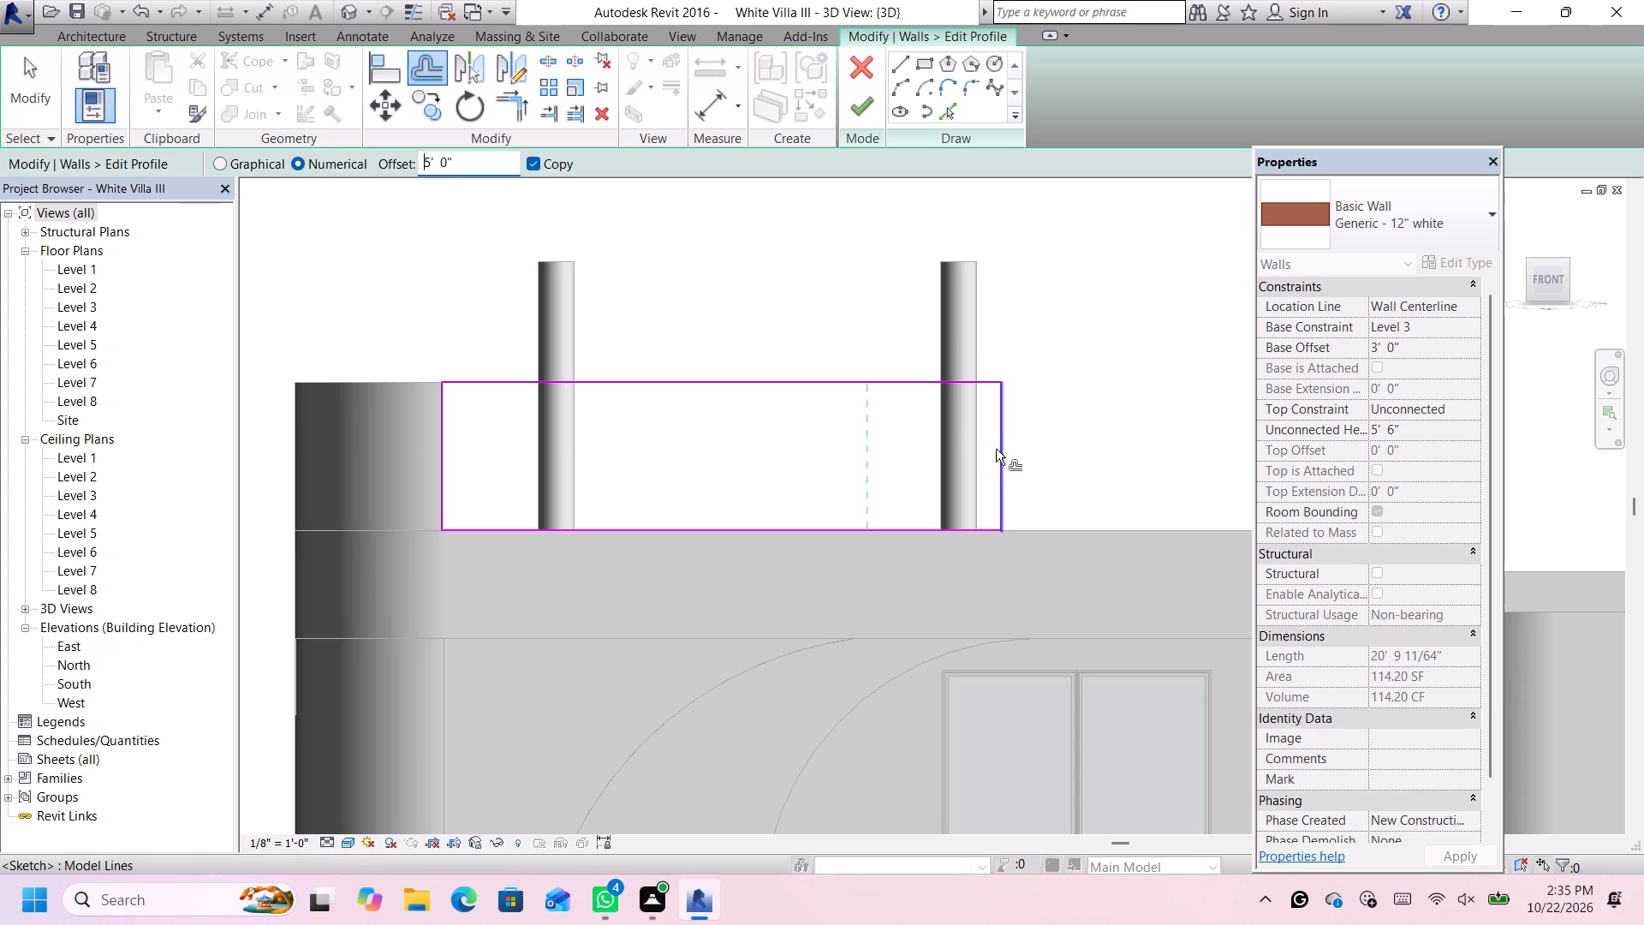
left_click_drag(491, 166, 400, 166)
key("BackSpace")
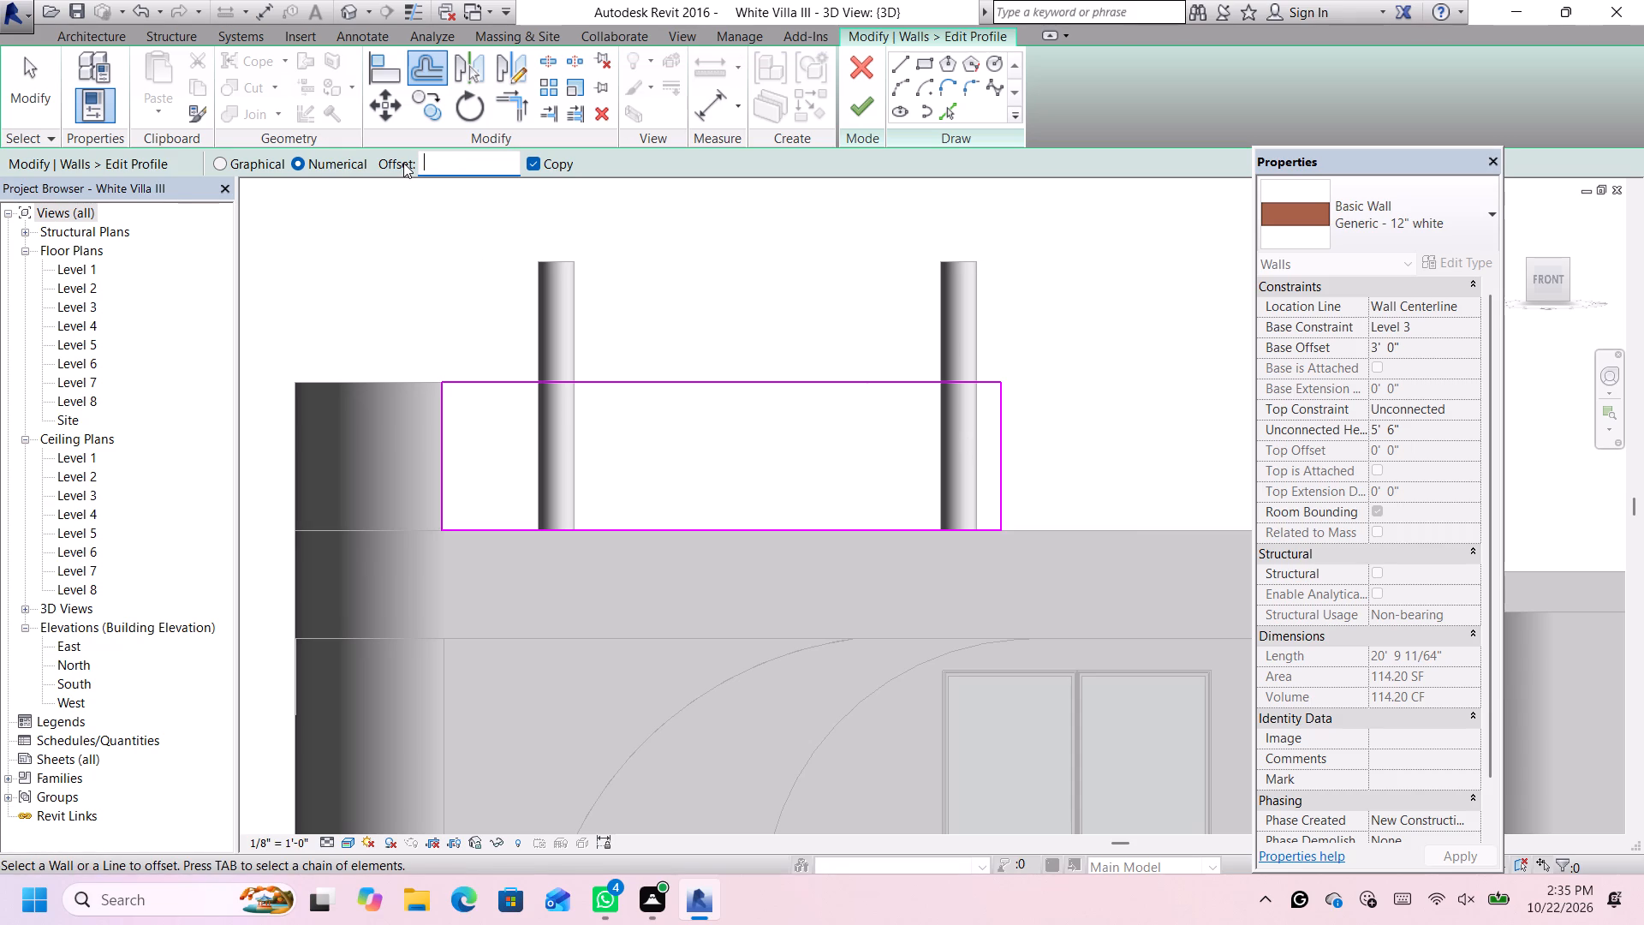
type("10'")
key("Return")
left_click(999, 448)
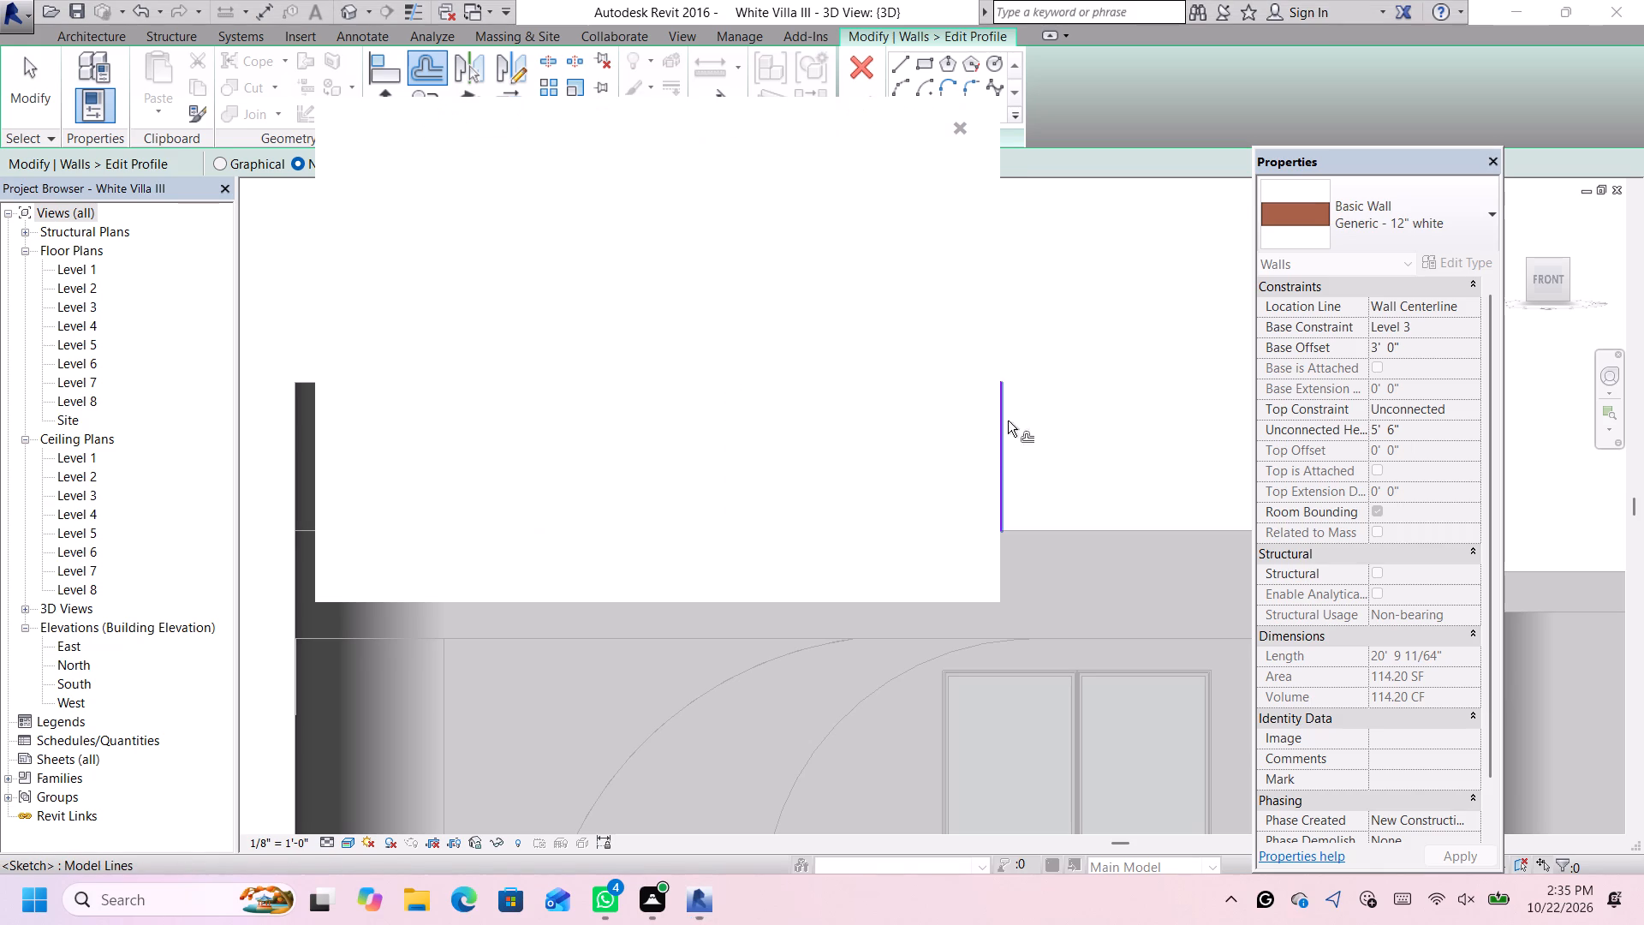
left_click(951, 122)
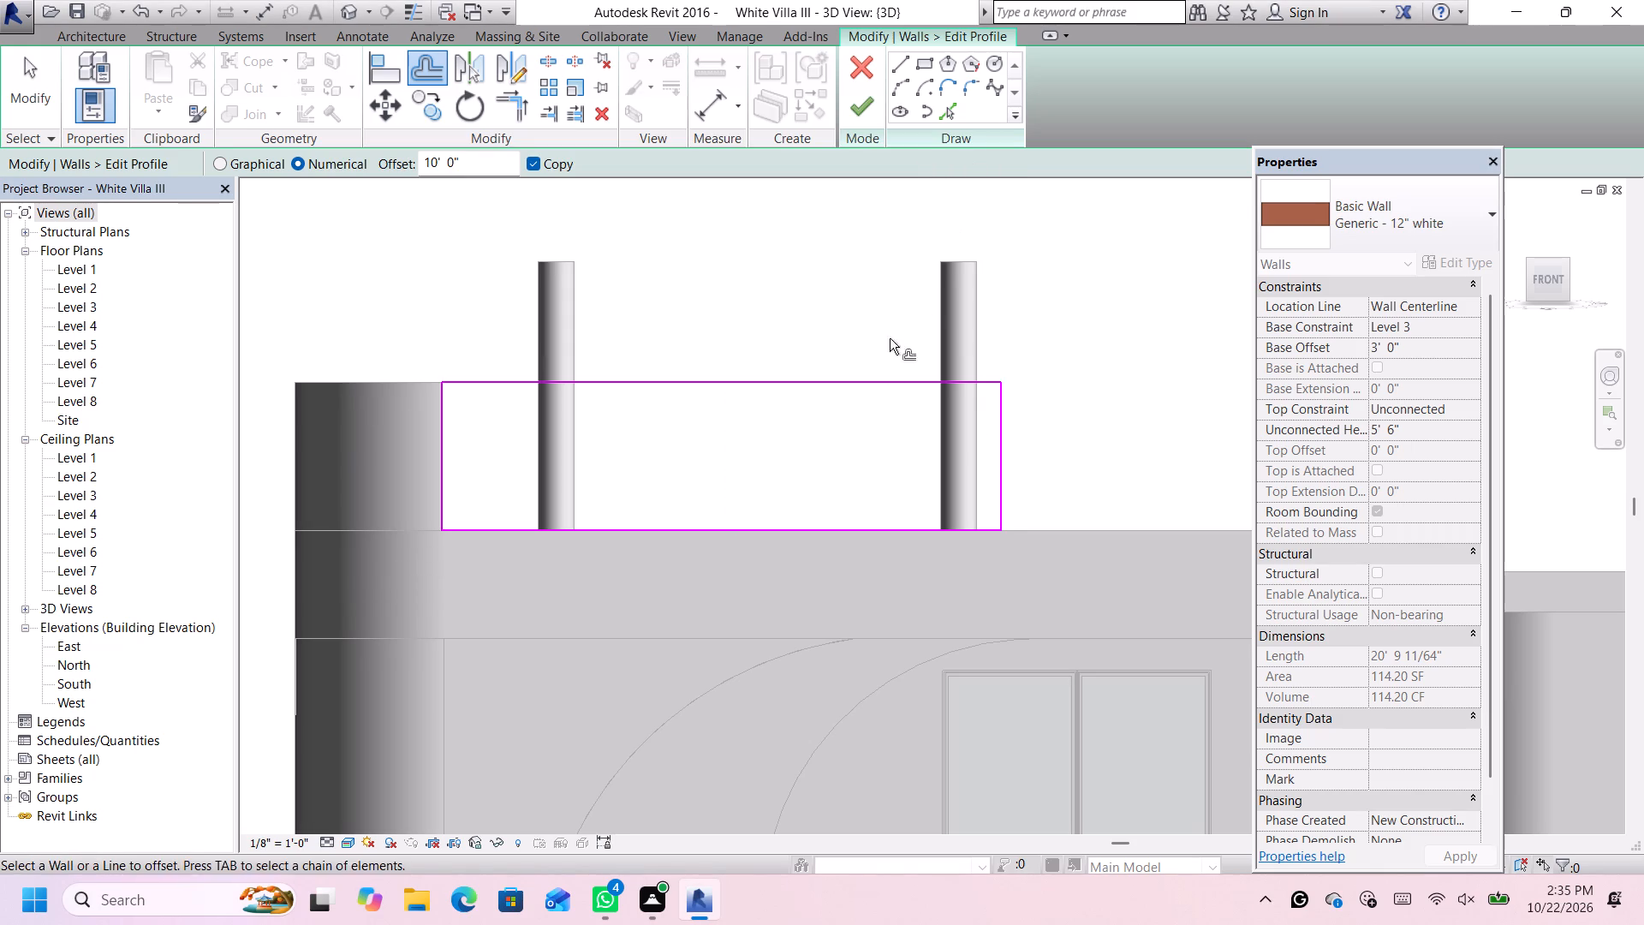
left_click(996, 457)
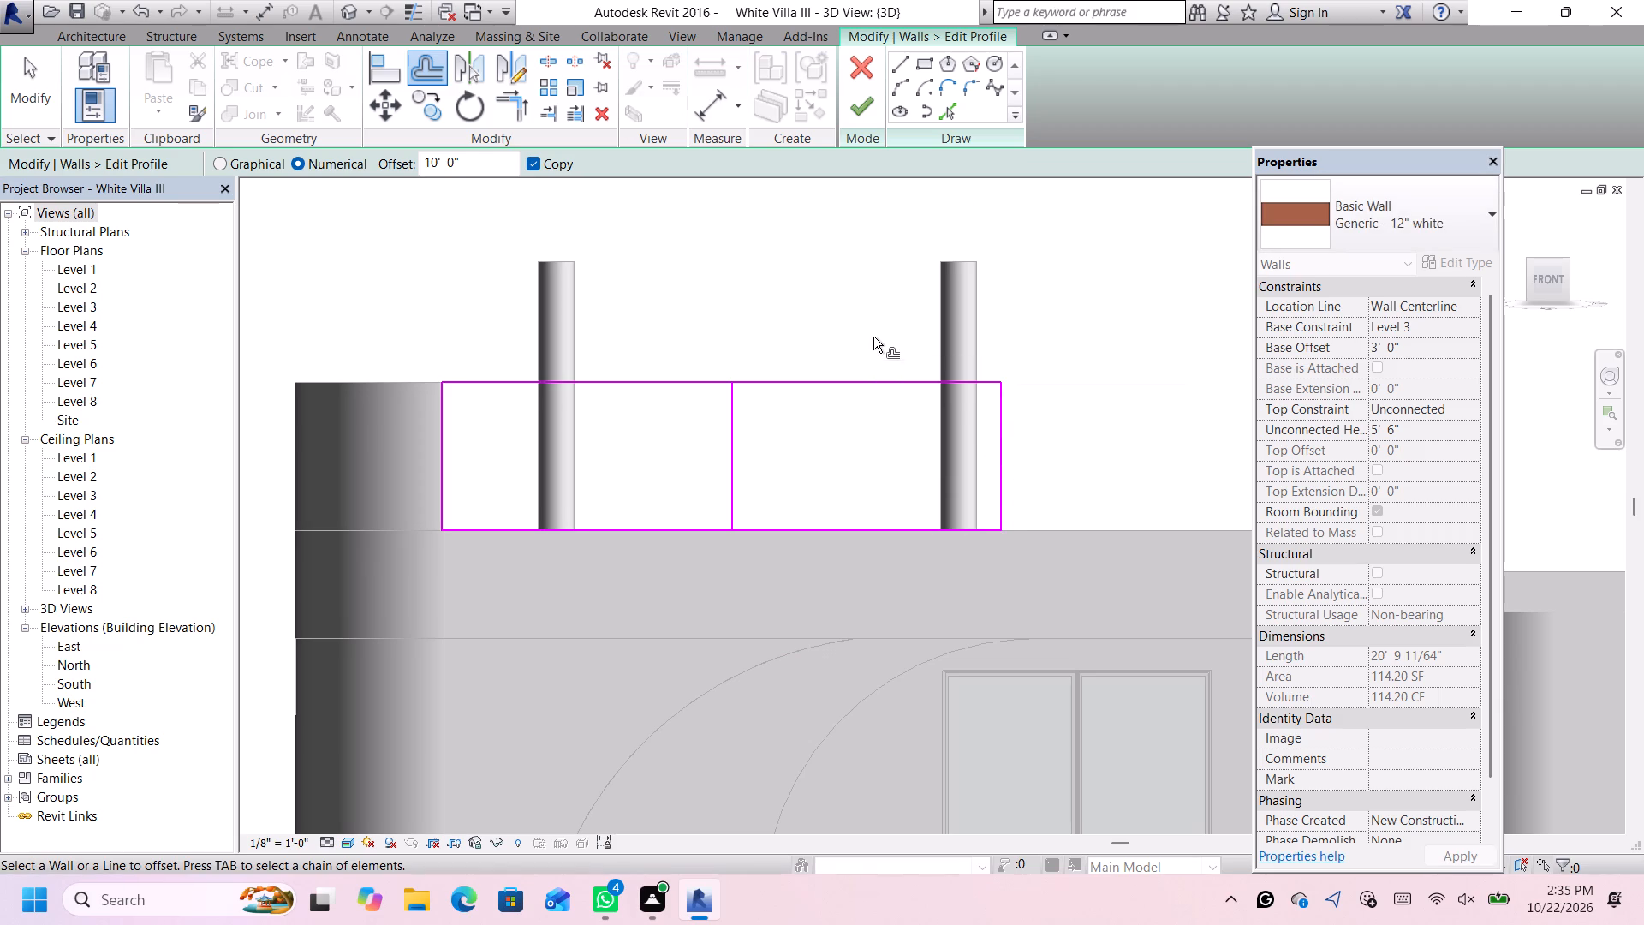
Offset copies by 1': the middle vertical line toward the rounded corner, the top line downward, and the free-end line inward.
scroll(762, 368, "up", 1)
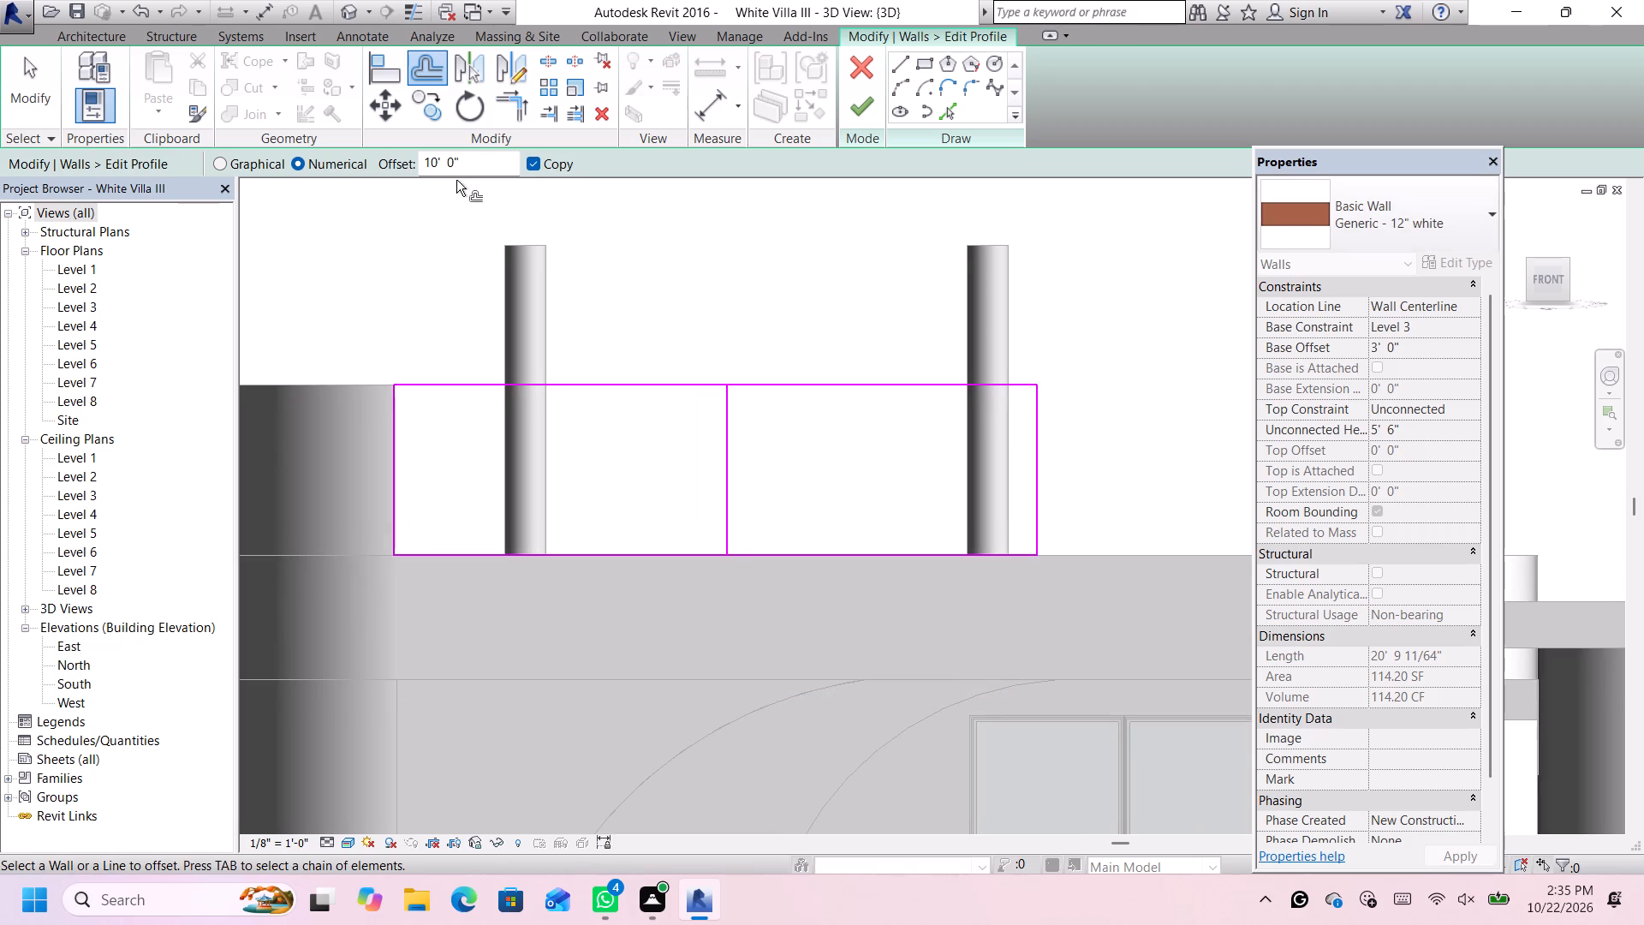
left_click_drag(483, 164, 415, 167)
key("BackSpace")
type("1'")
key("Return")
left_click(725, 474)
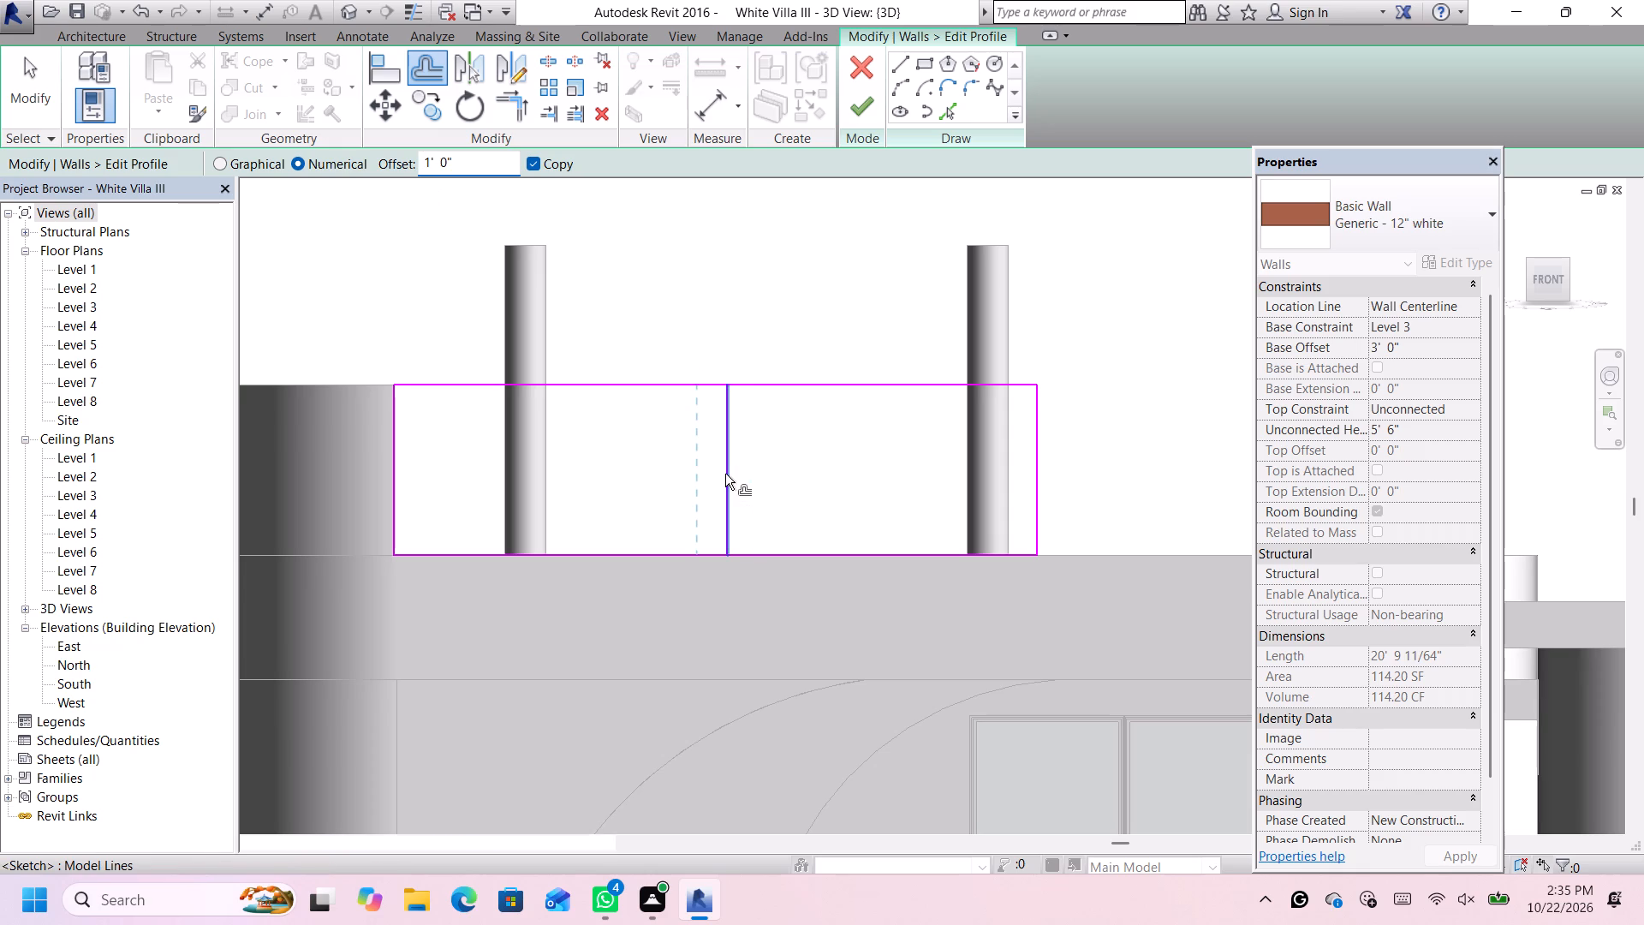
left_click(670, 385)
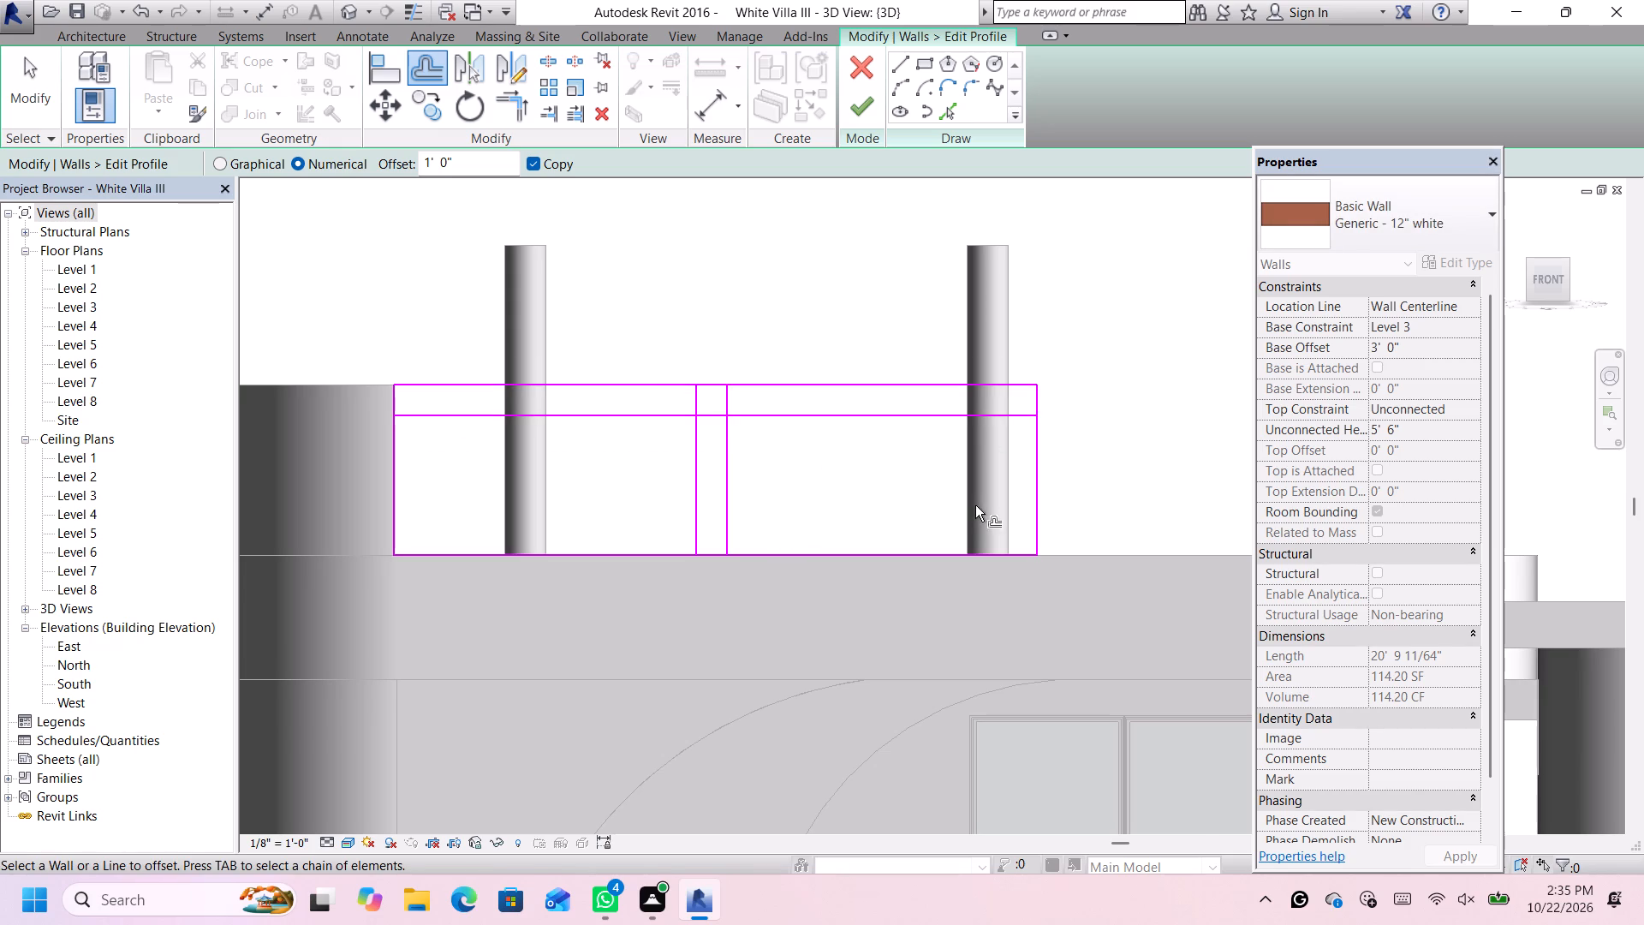
scroll(975, 505, "down", 2)
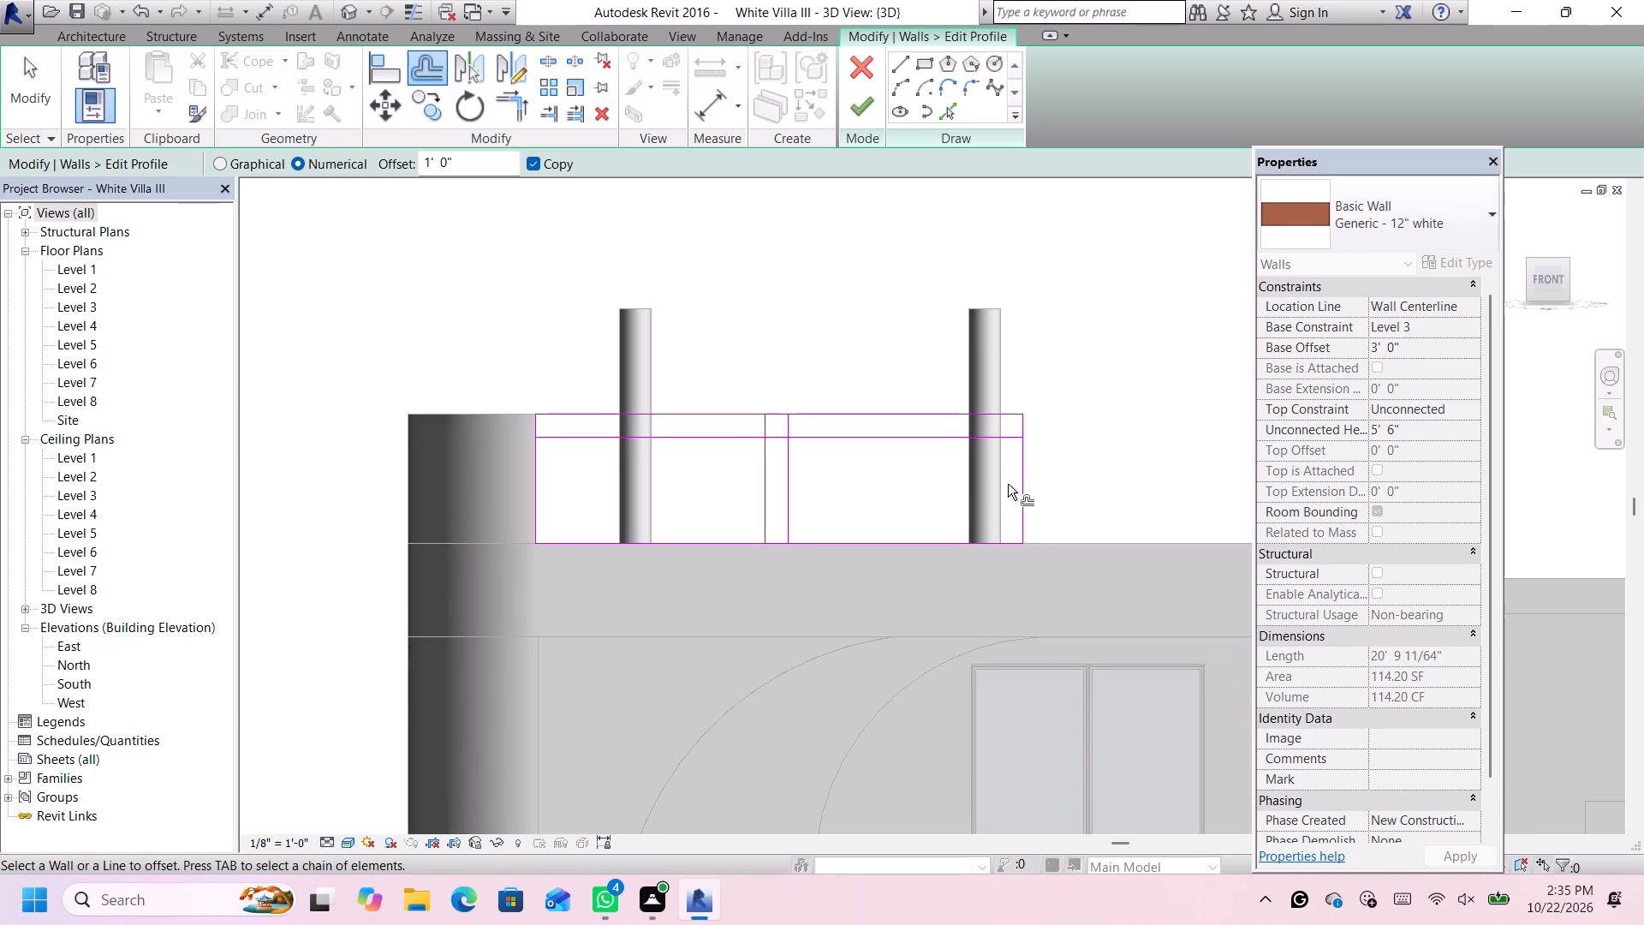
scroll(1008, 484, "up", 1)
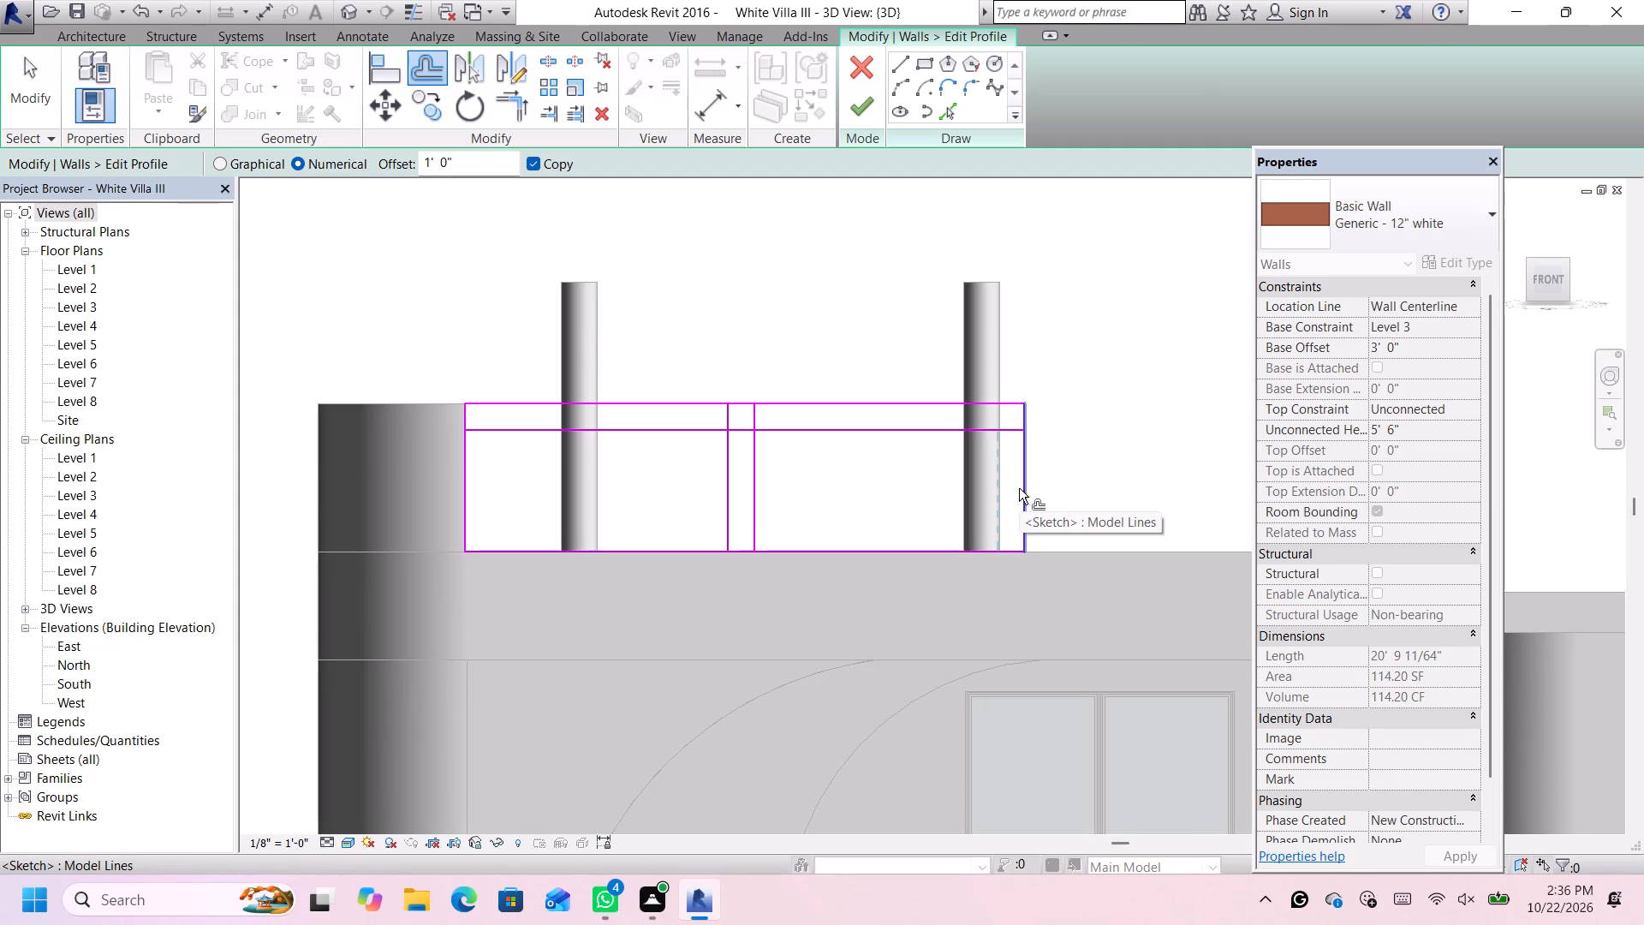
scroll(1019, 488, "up", 1)
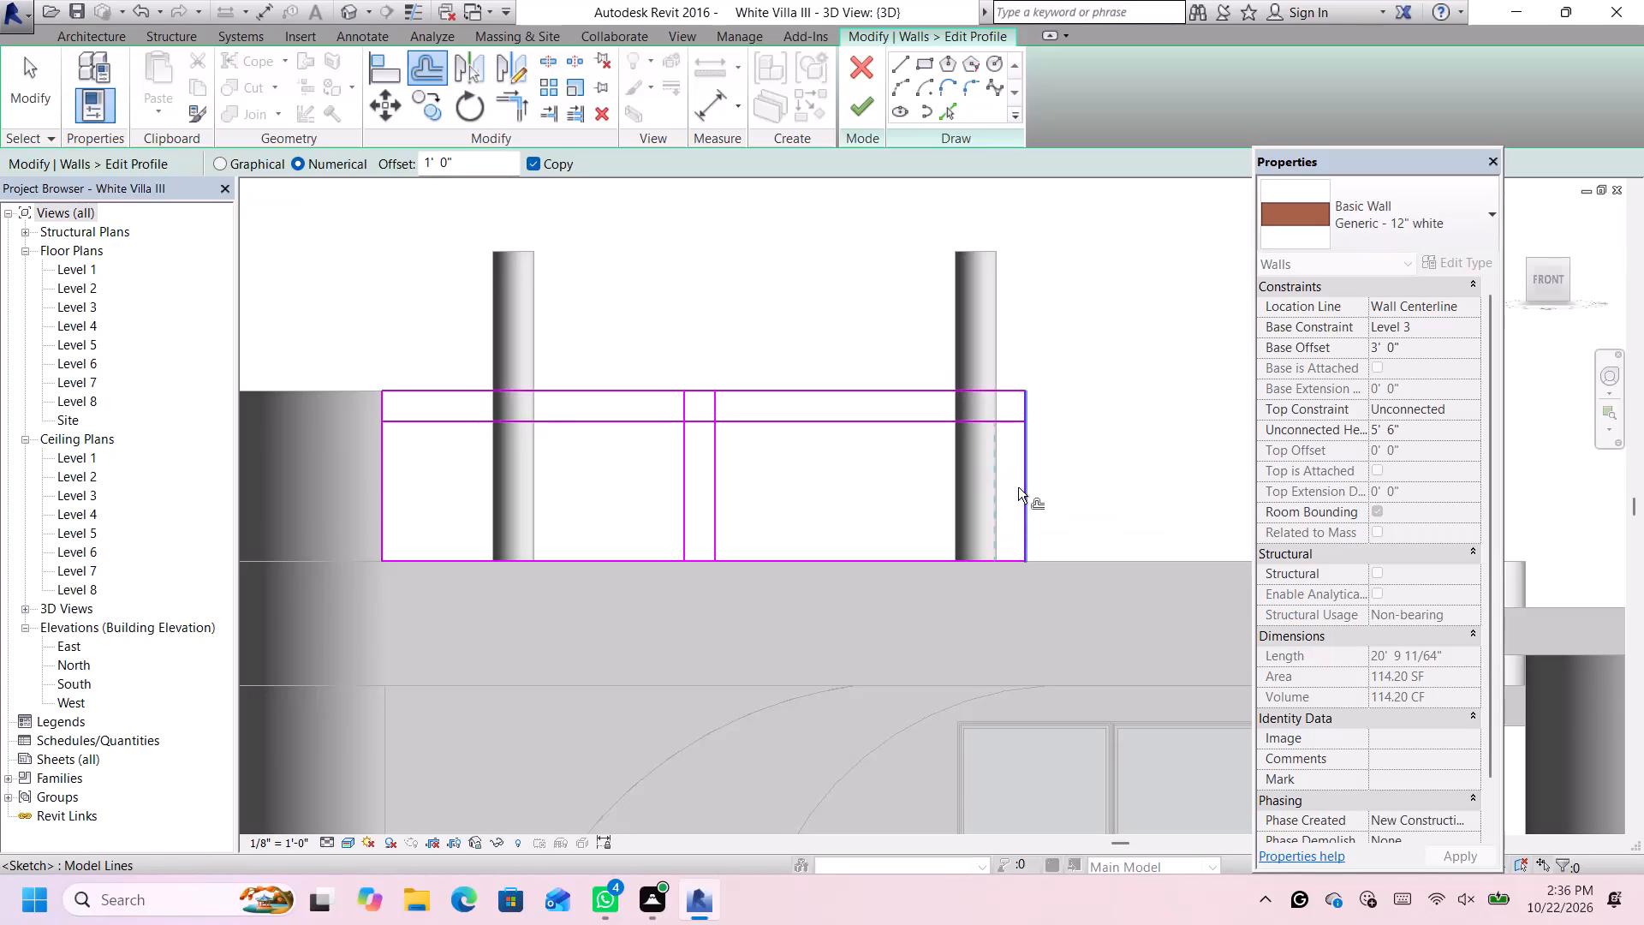
left_click(1020, 487)
scroll(946, 564, "up", 2)
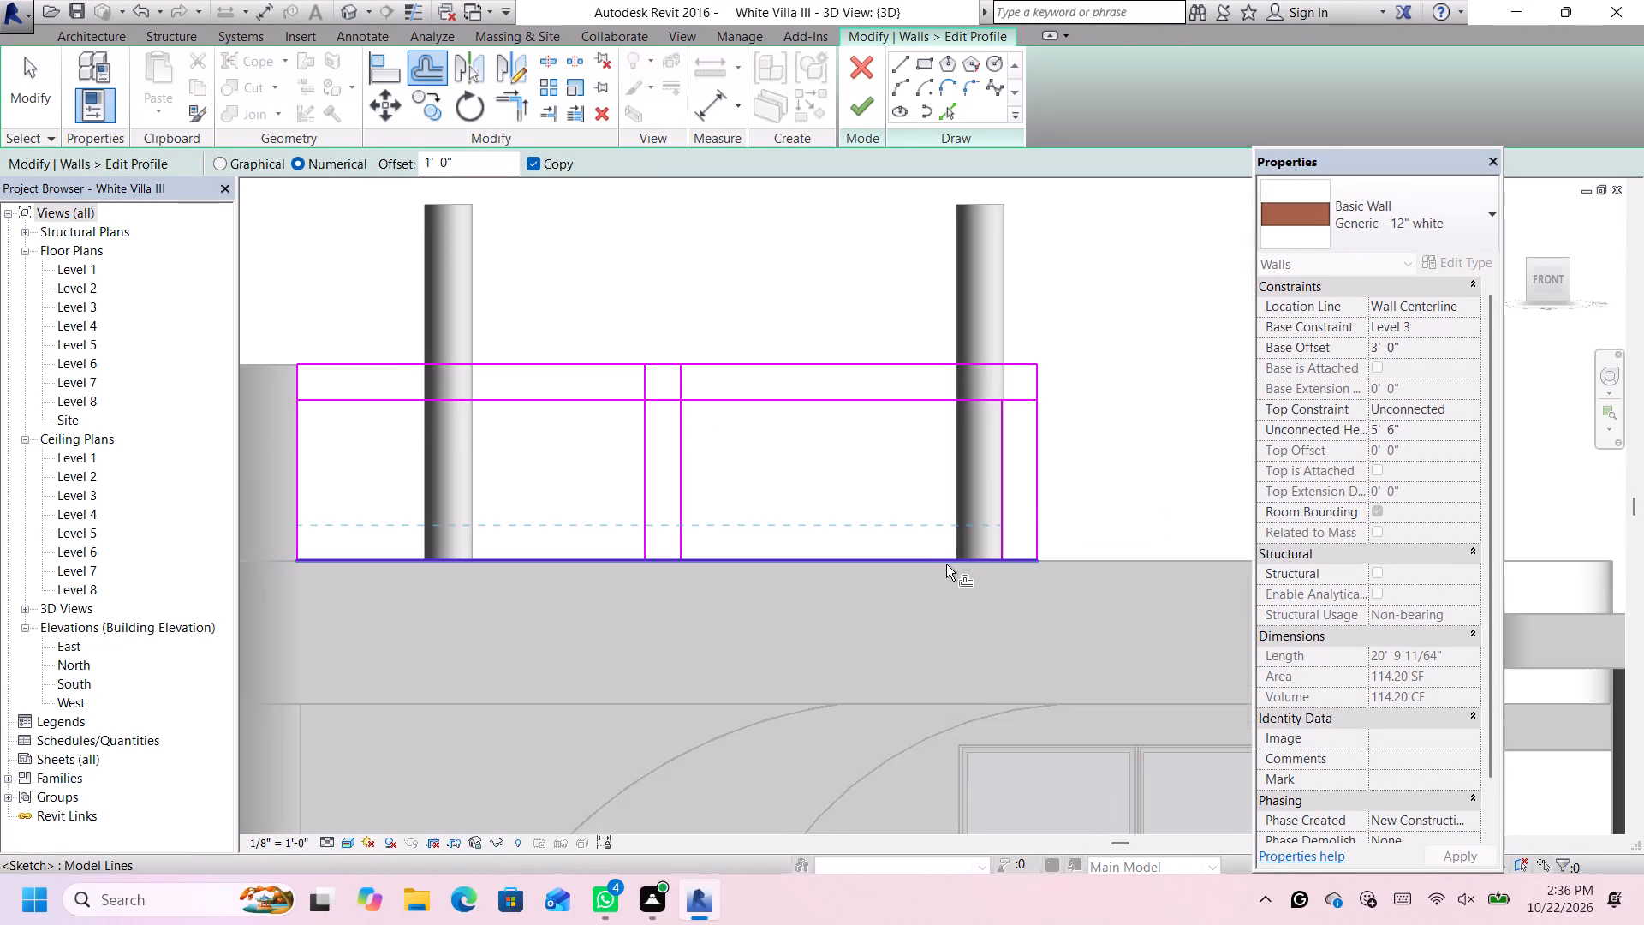
Offset a copy of the profile's bottom line upward by 3".
scroll(951, 558, "down", 3)
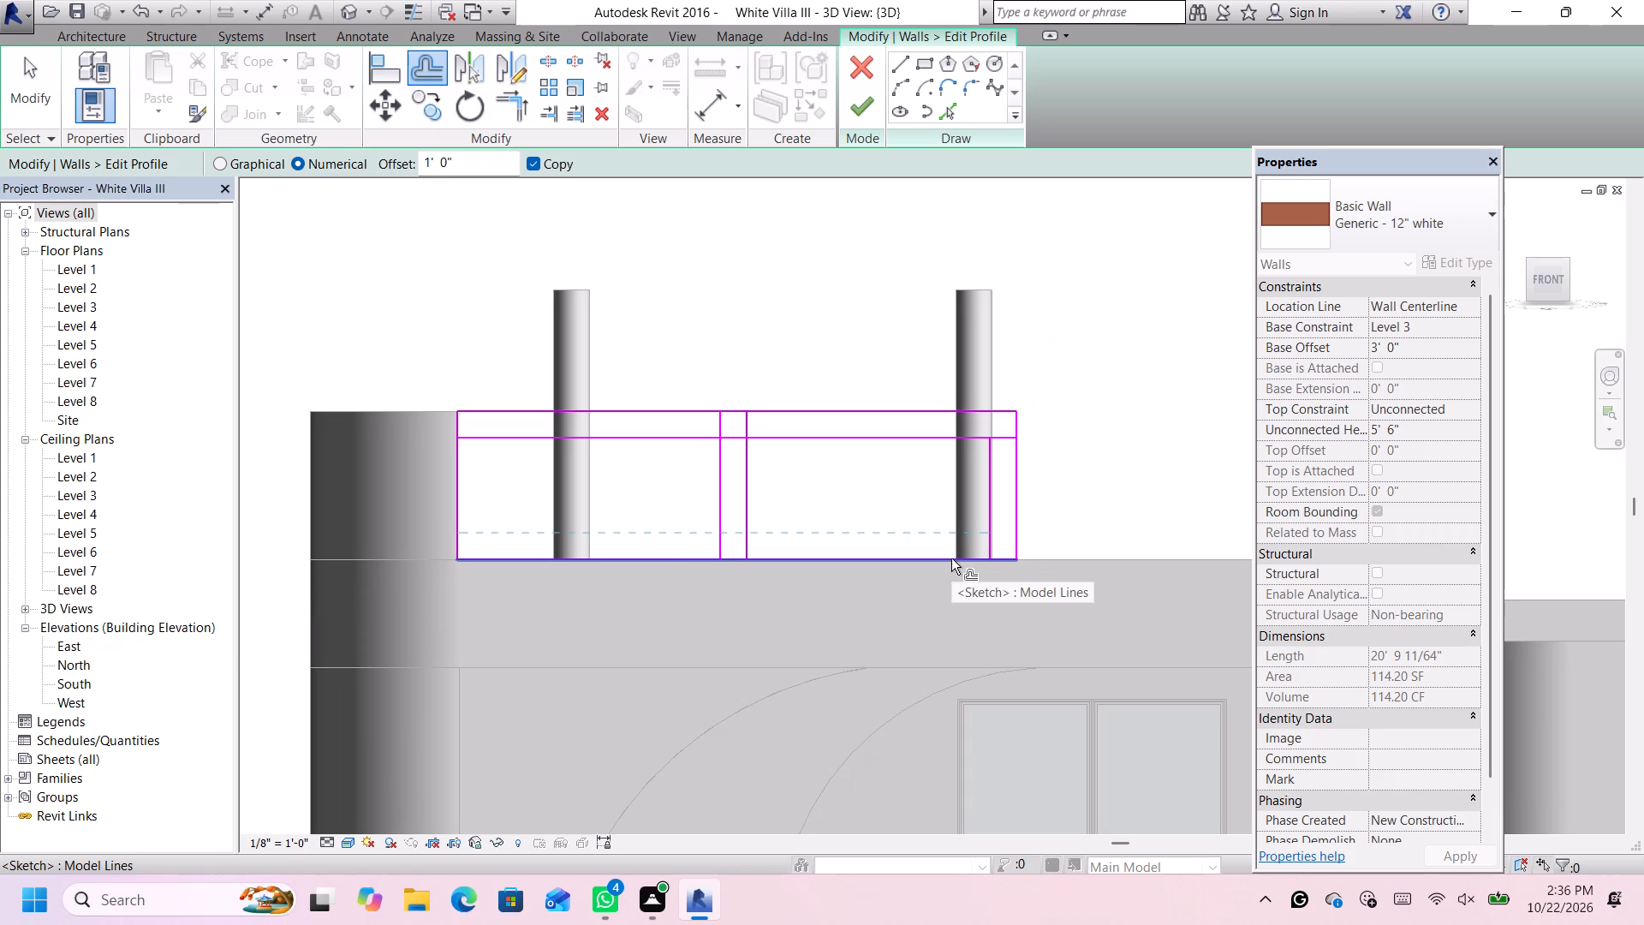
left_click_drag(487, 161, 411, 177)
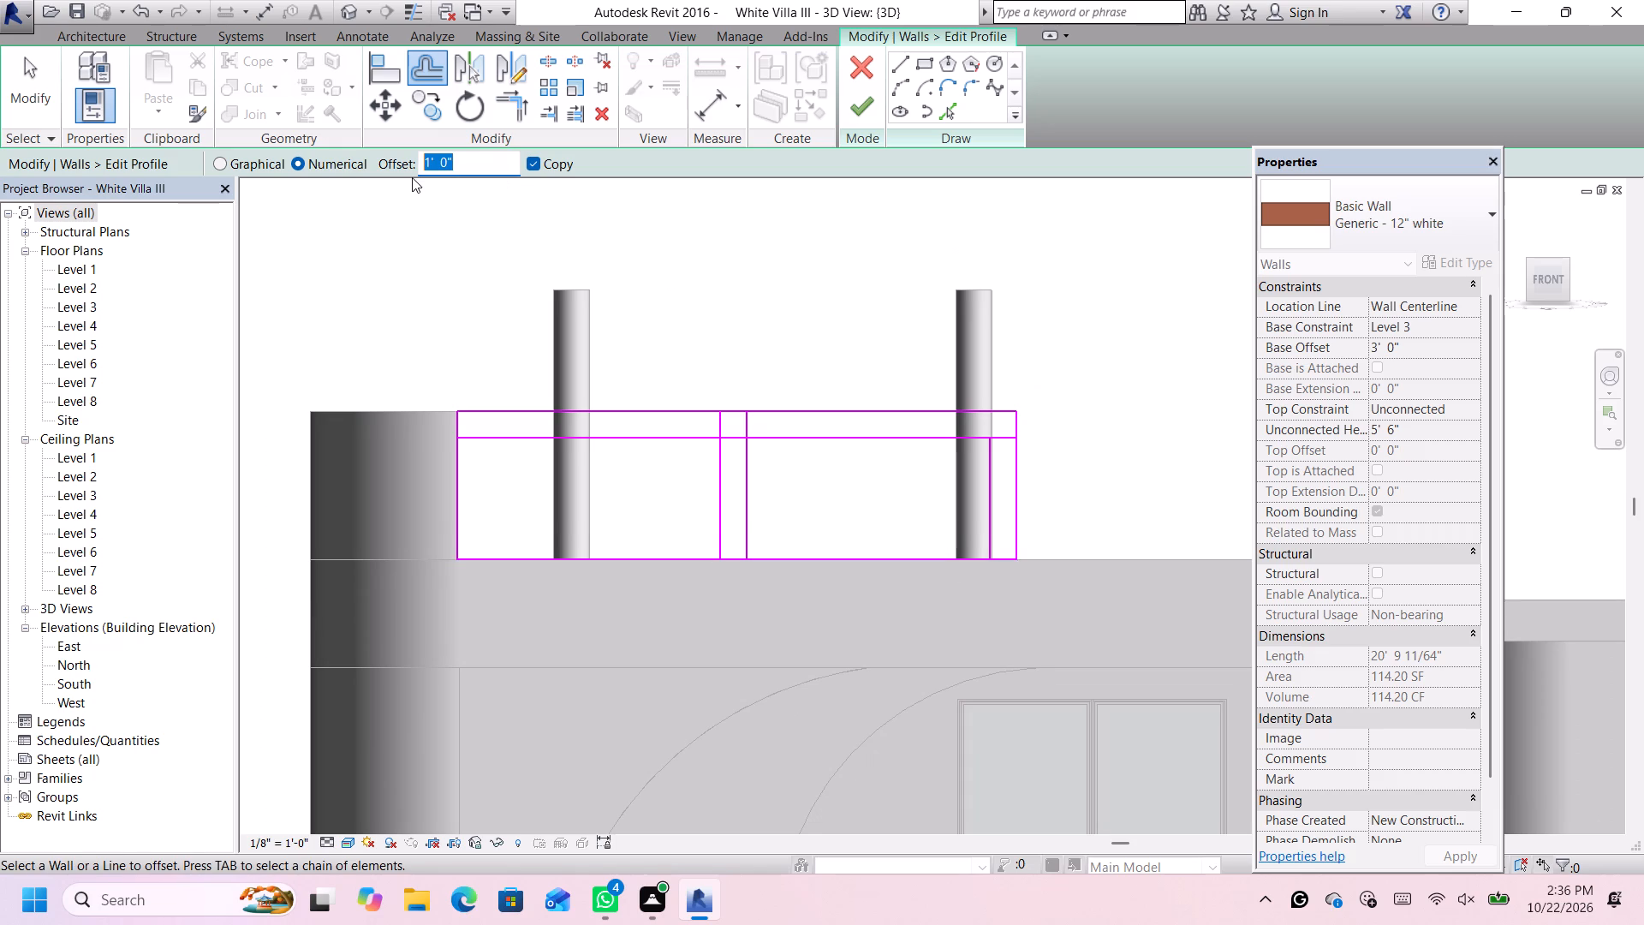
key("BackSpace")
key("3")
key("shift+quotedbl")
key("Return")
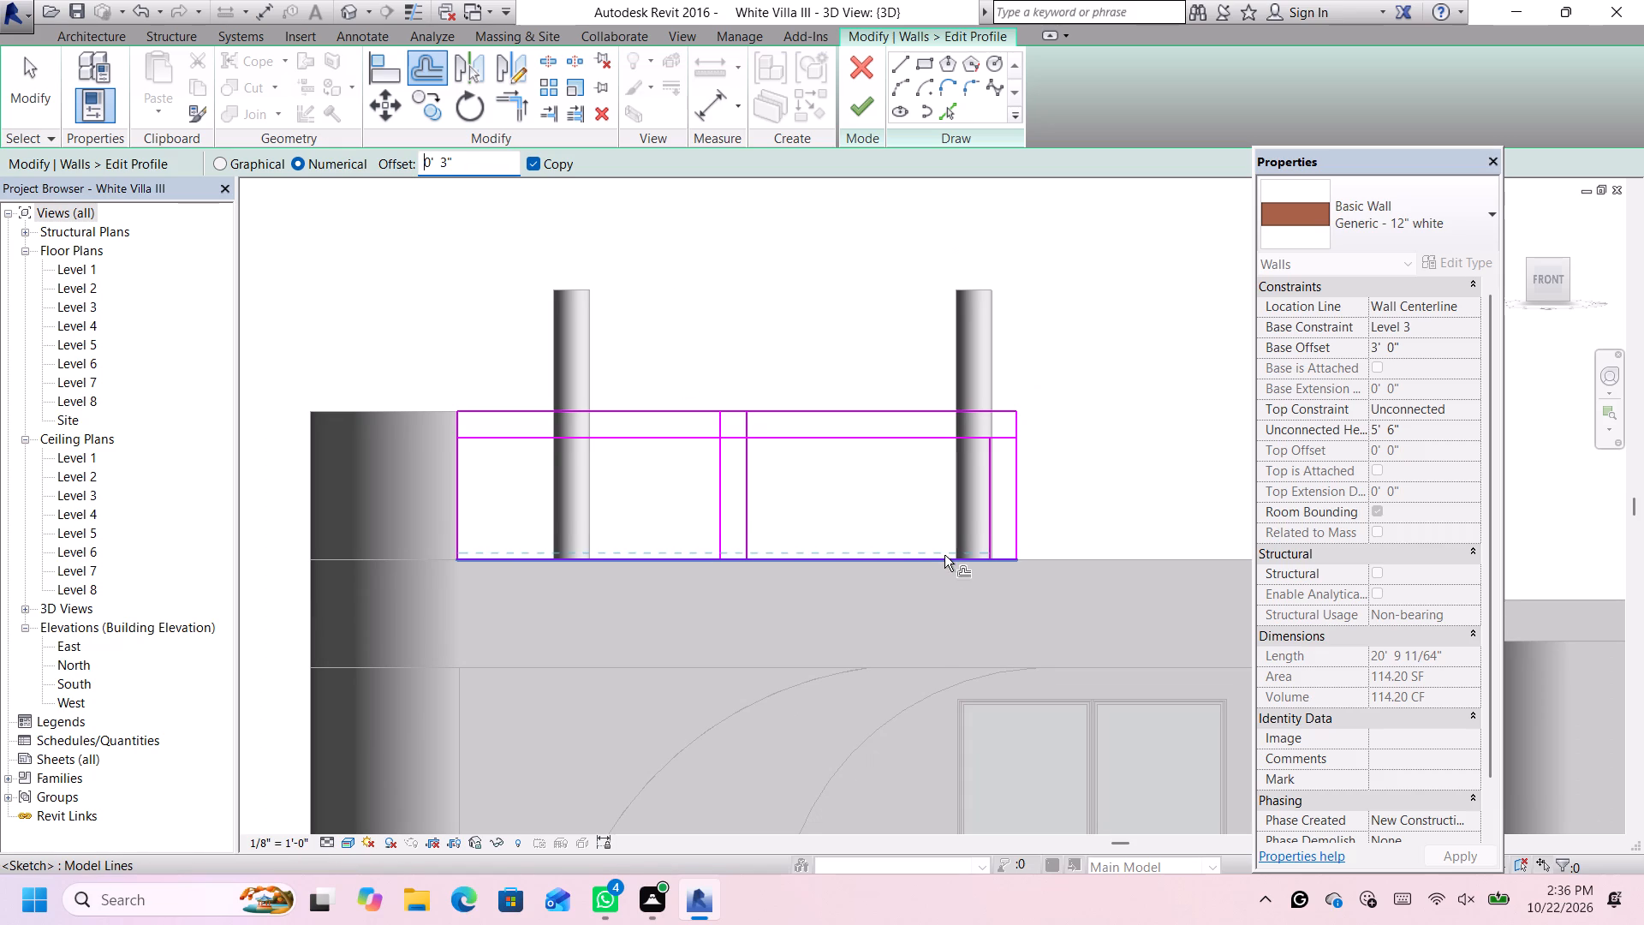
scroll(952, 552, "up", 1)
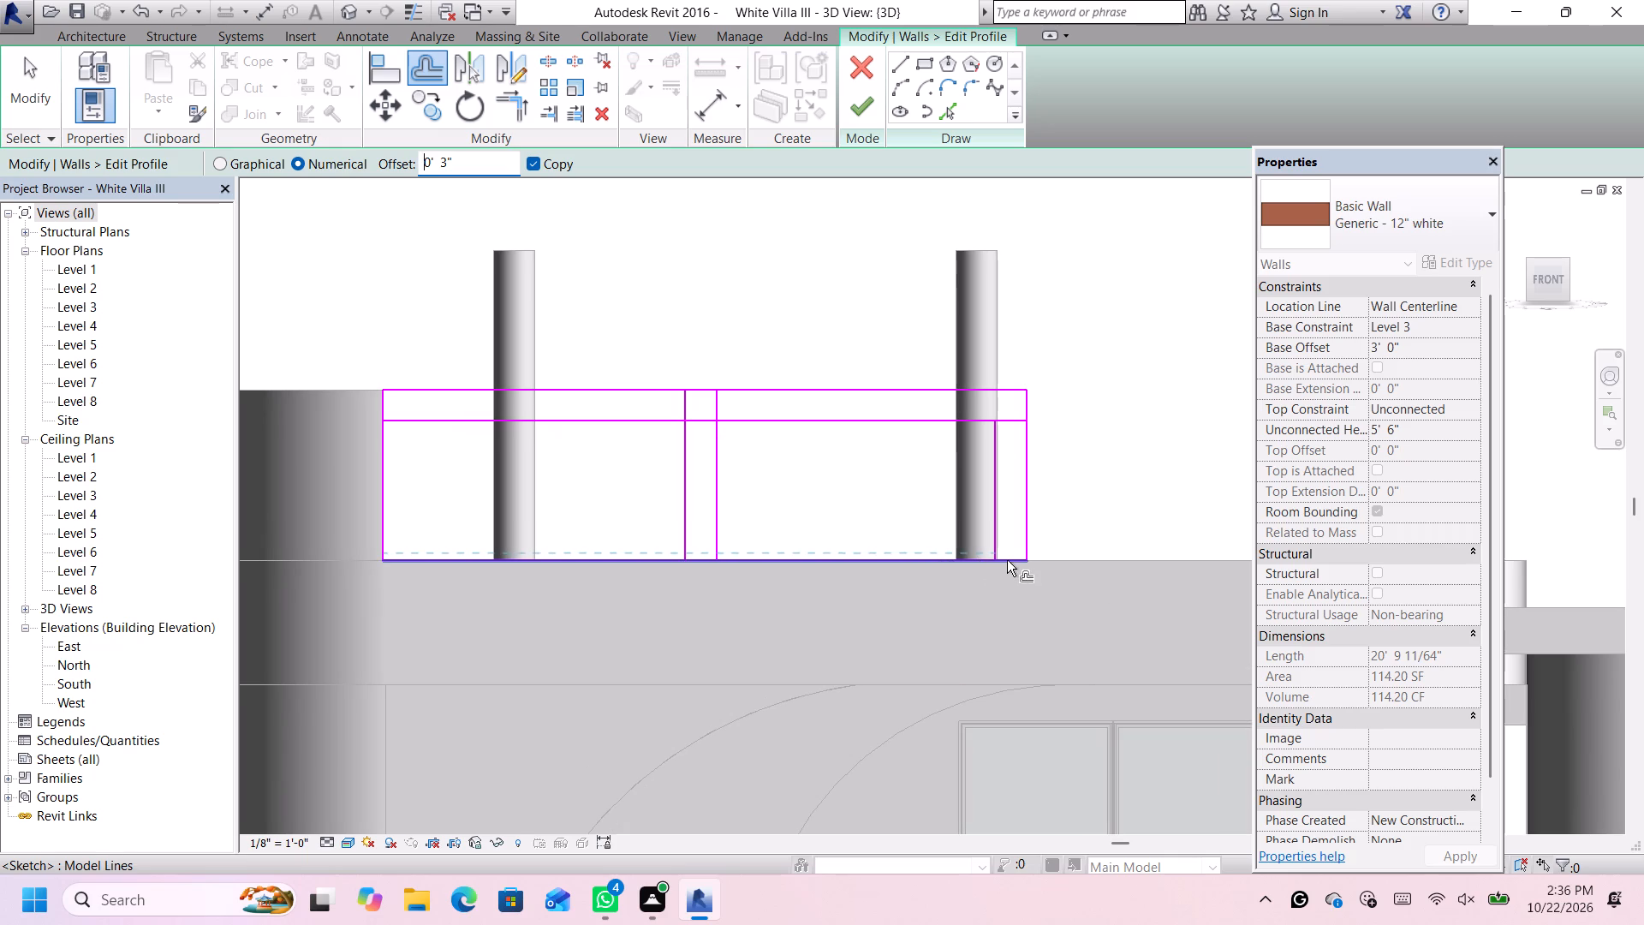
scroll(1013, 555, "up", 4)
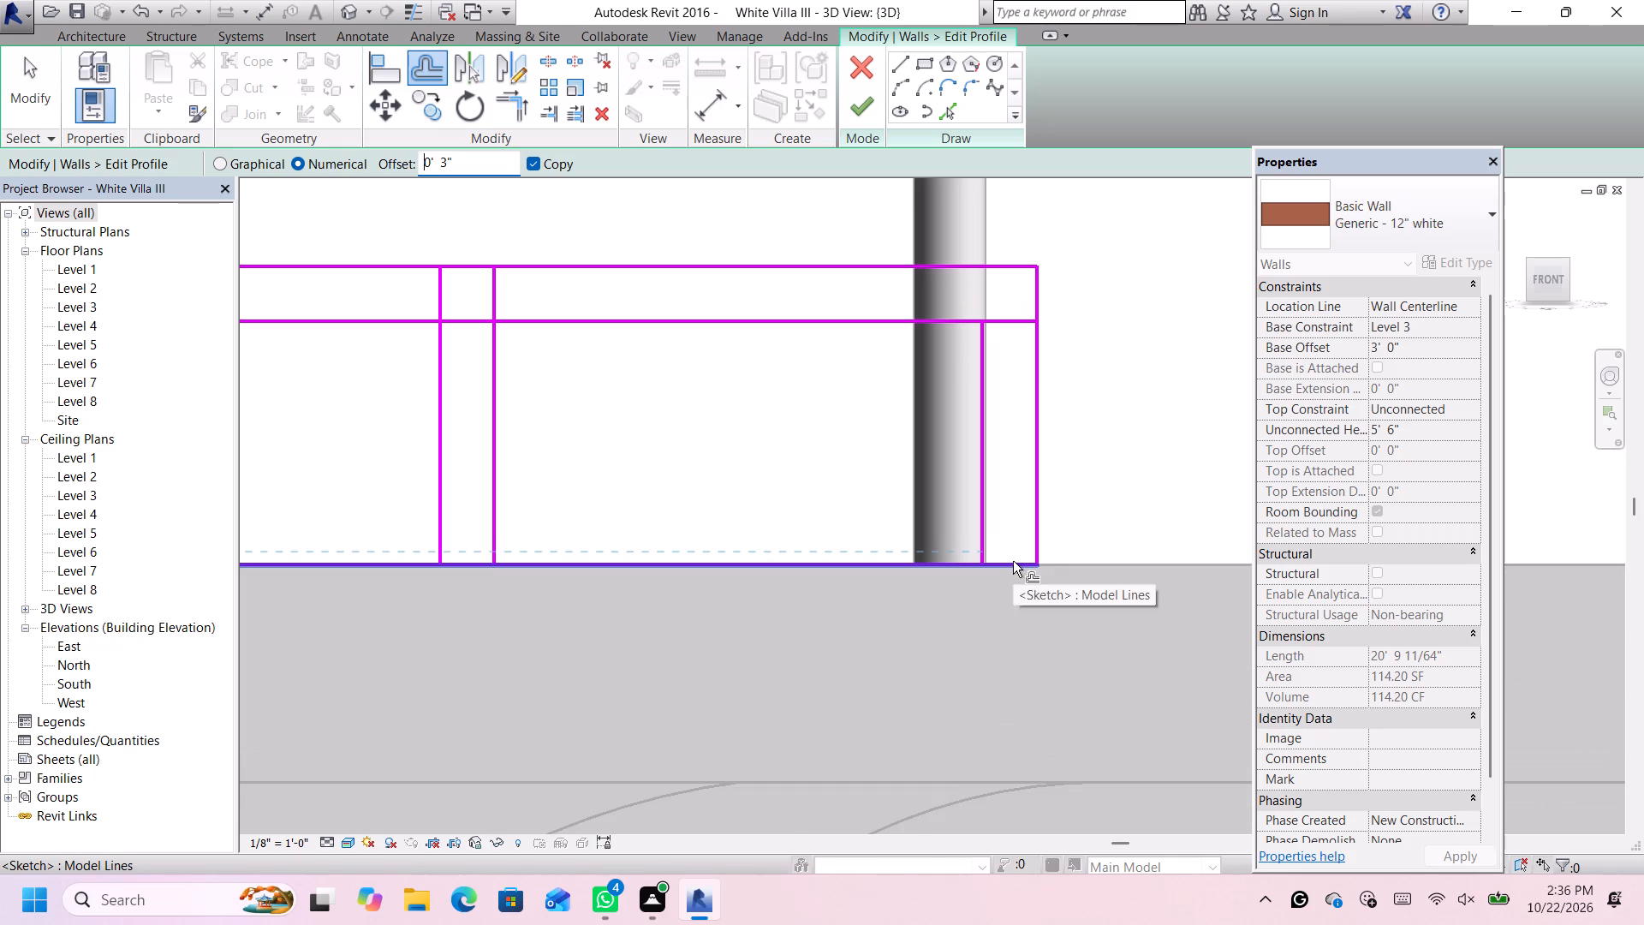
left_click(1013, 561)
scroll(970, 558, "down", 4)
scroll(980, 552, "up", 3)
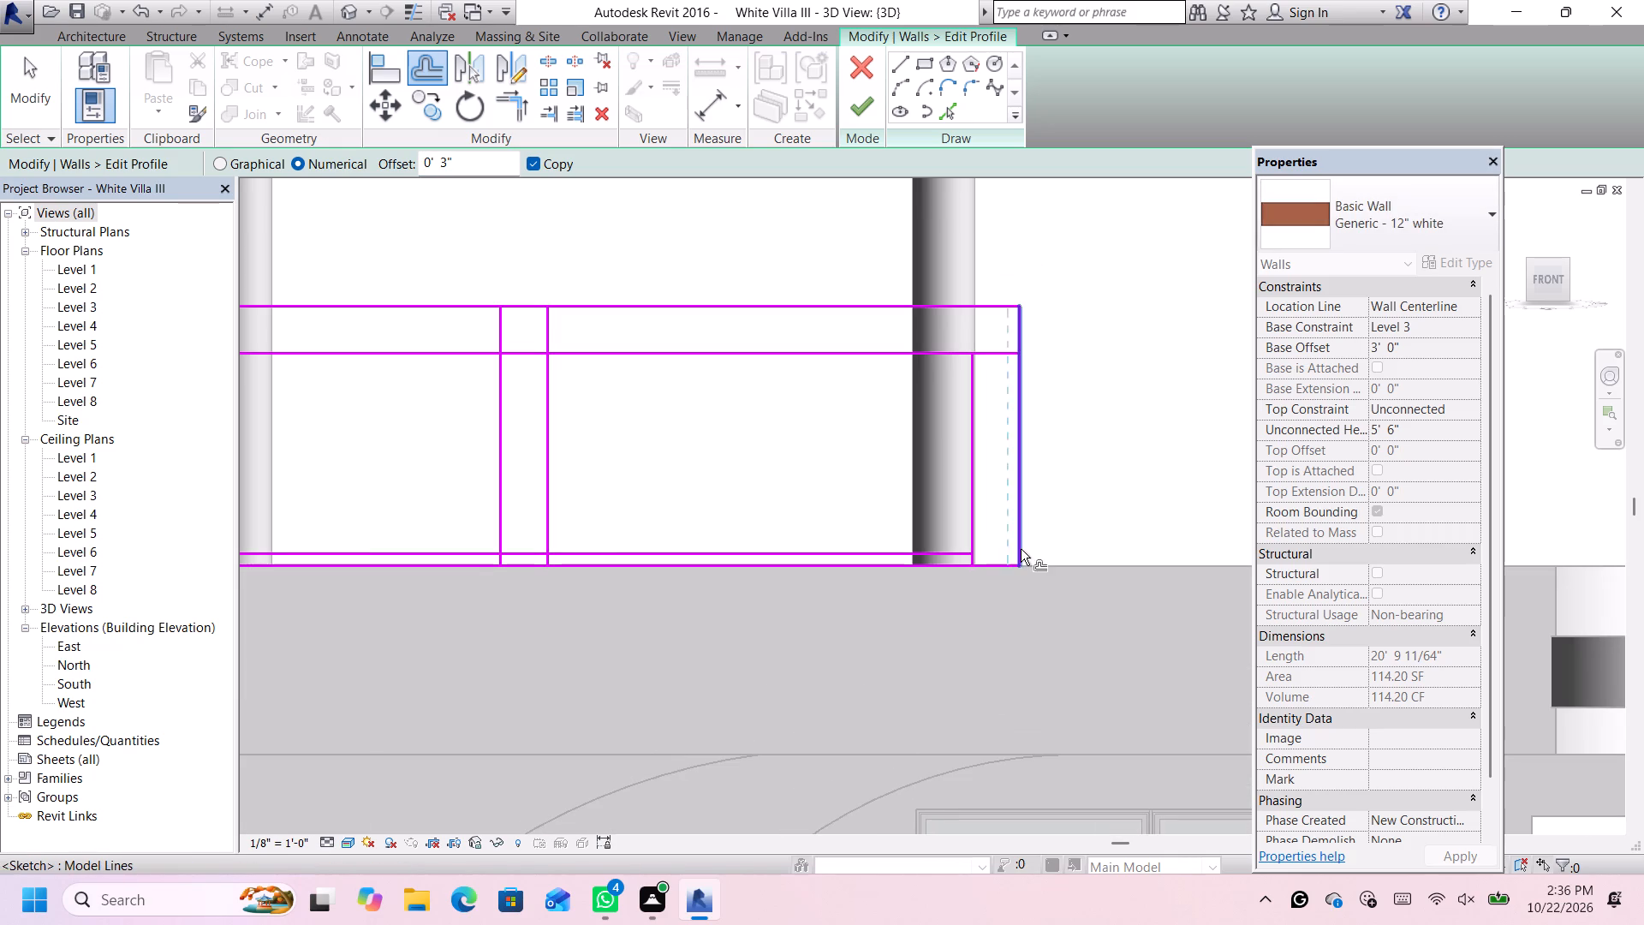
key("Escape")
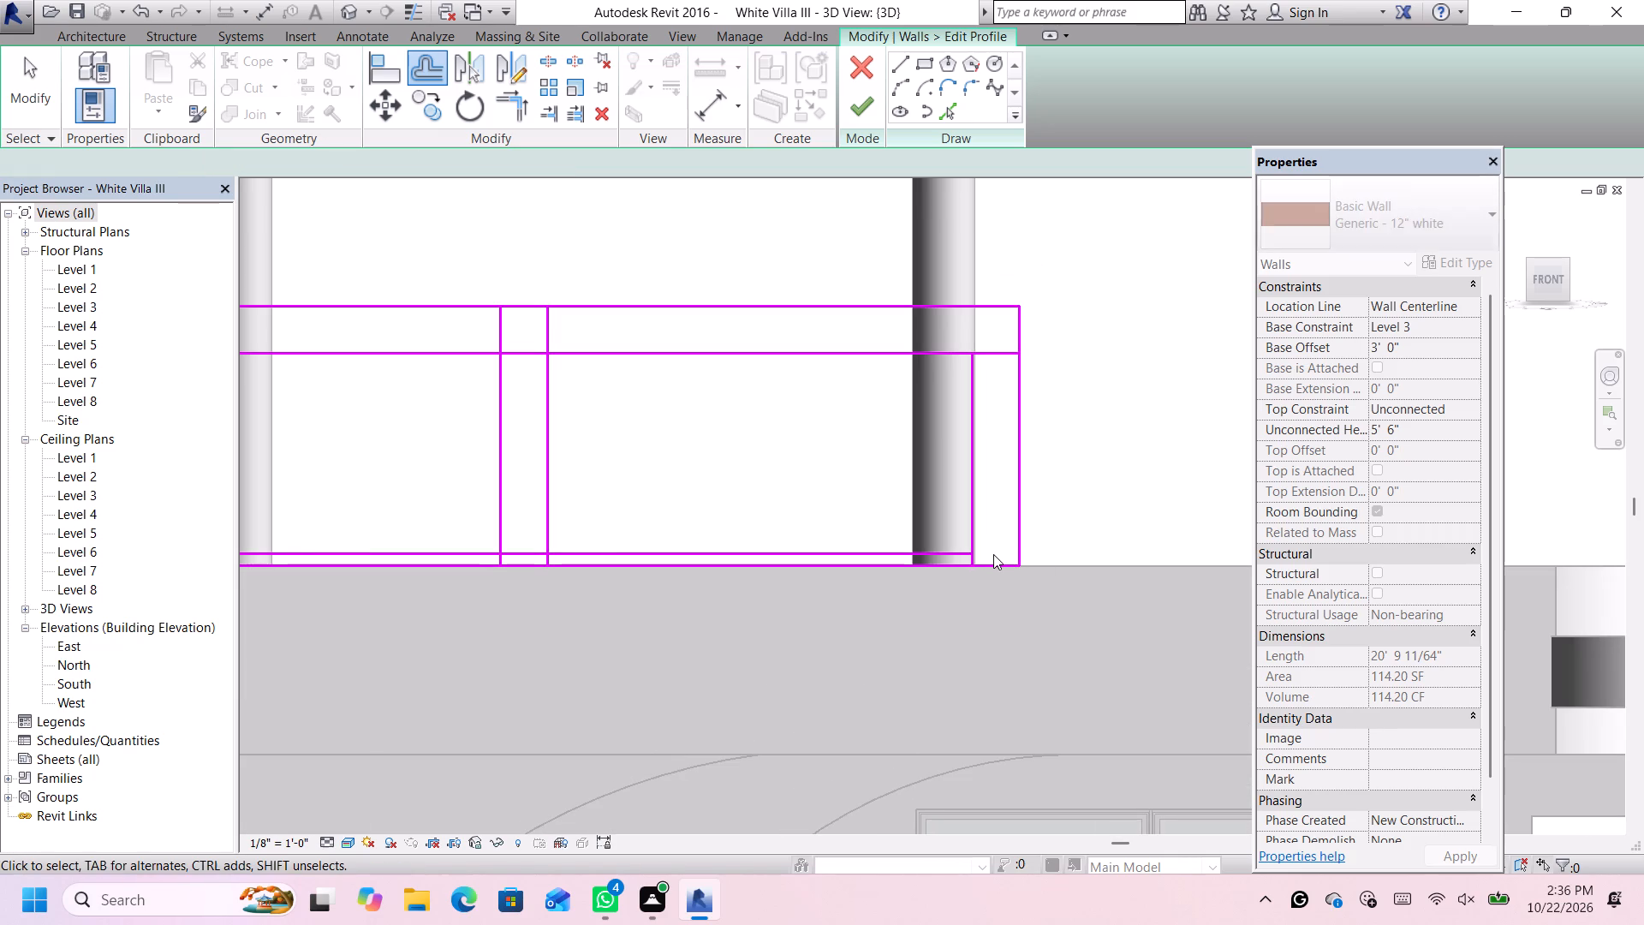
Extend the free end of the 3" offset line to the profile's outer vertical end line, and dismiss the notification card.
left_click(949, 555)
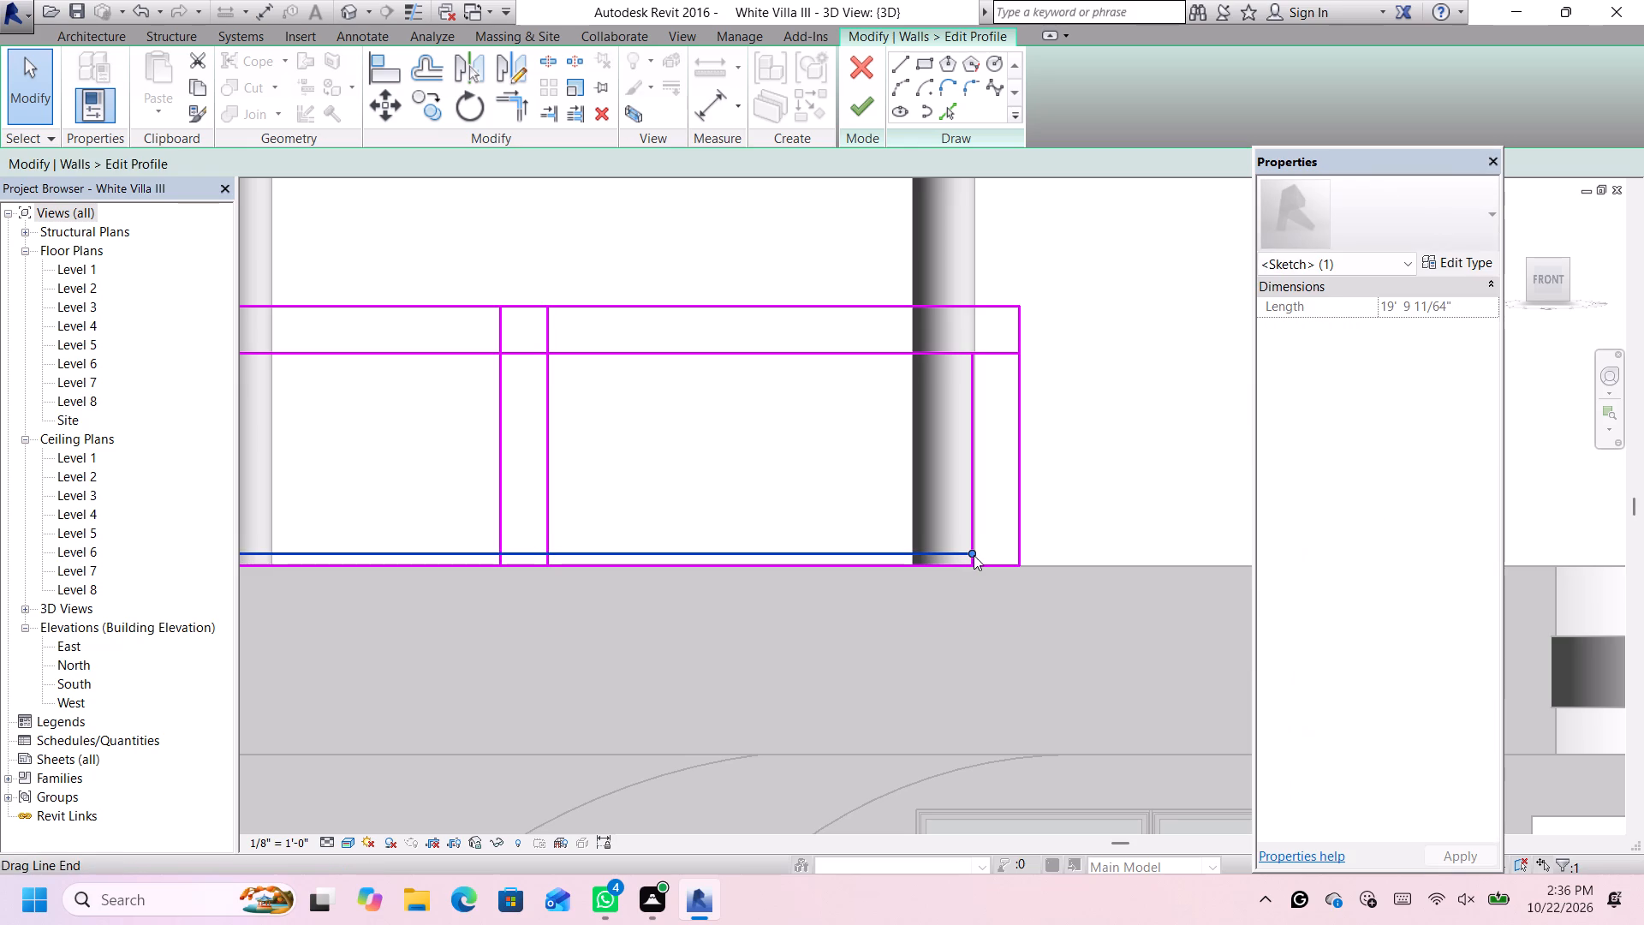
left_click_drag(973, 551, 1016, 546)
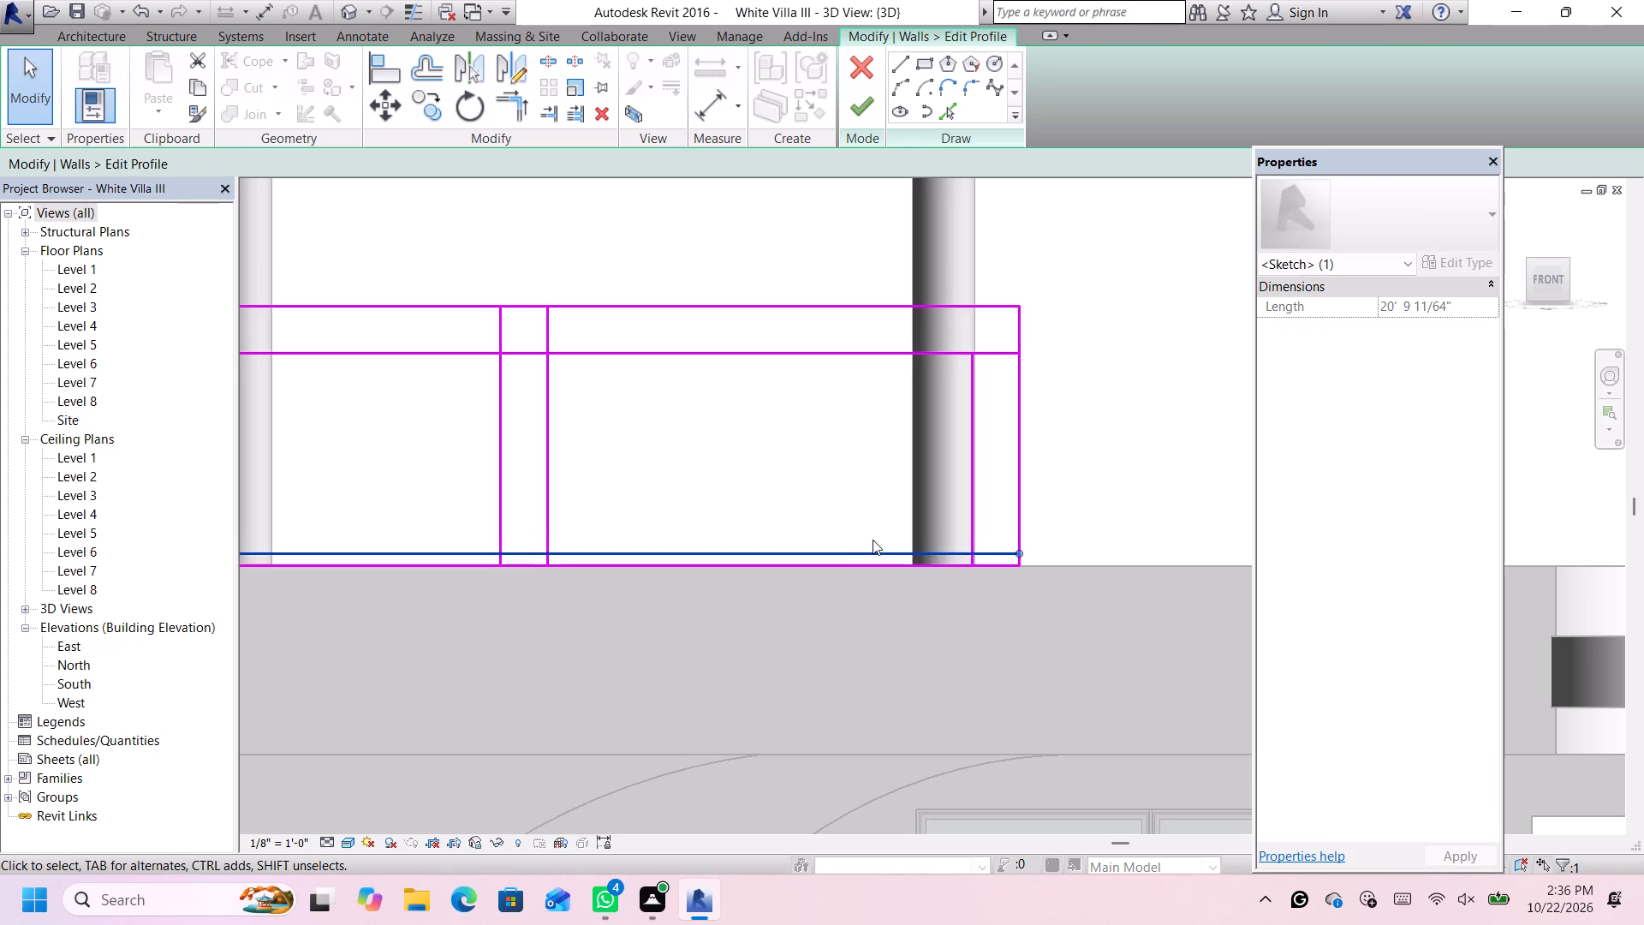
scroll(874, 537, "down", 2)
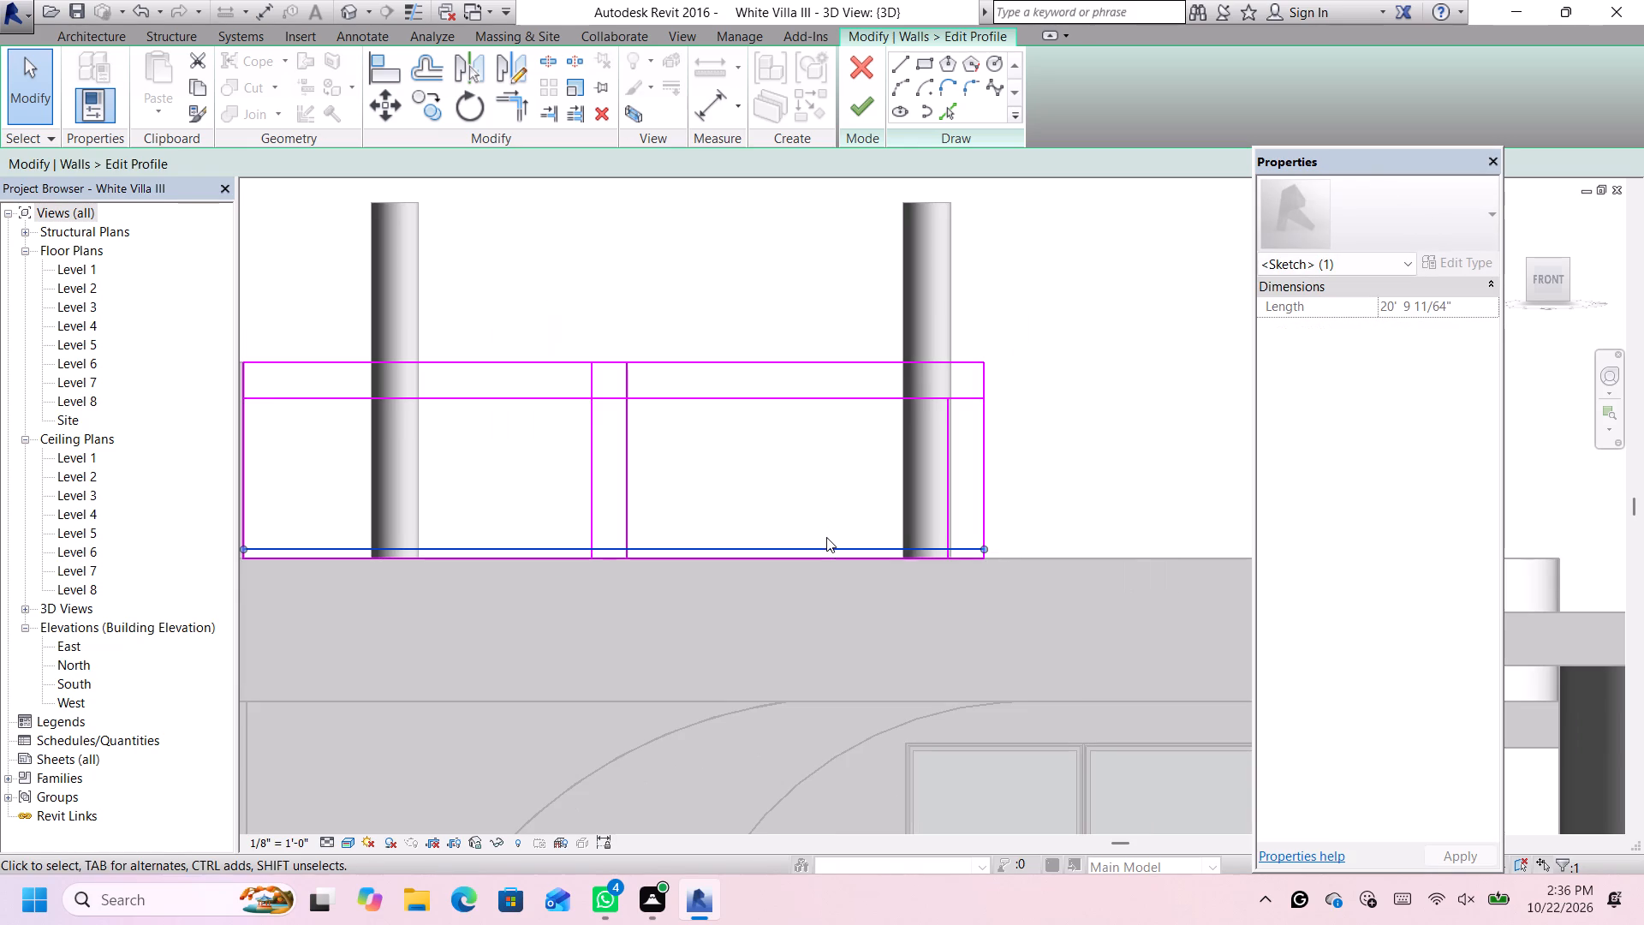
scroll(902, 584, "up", 3)
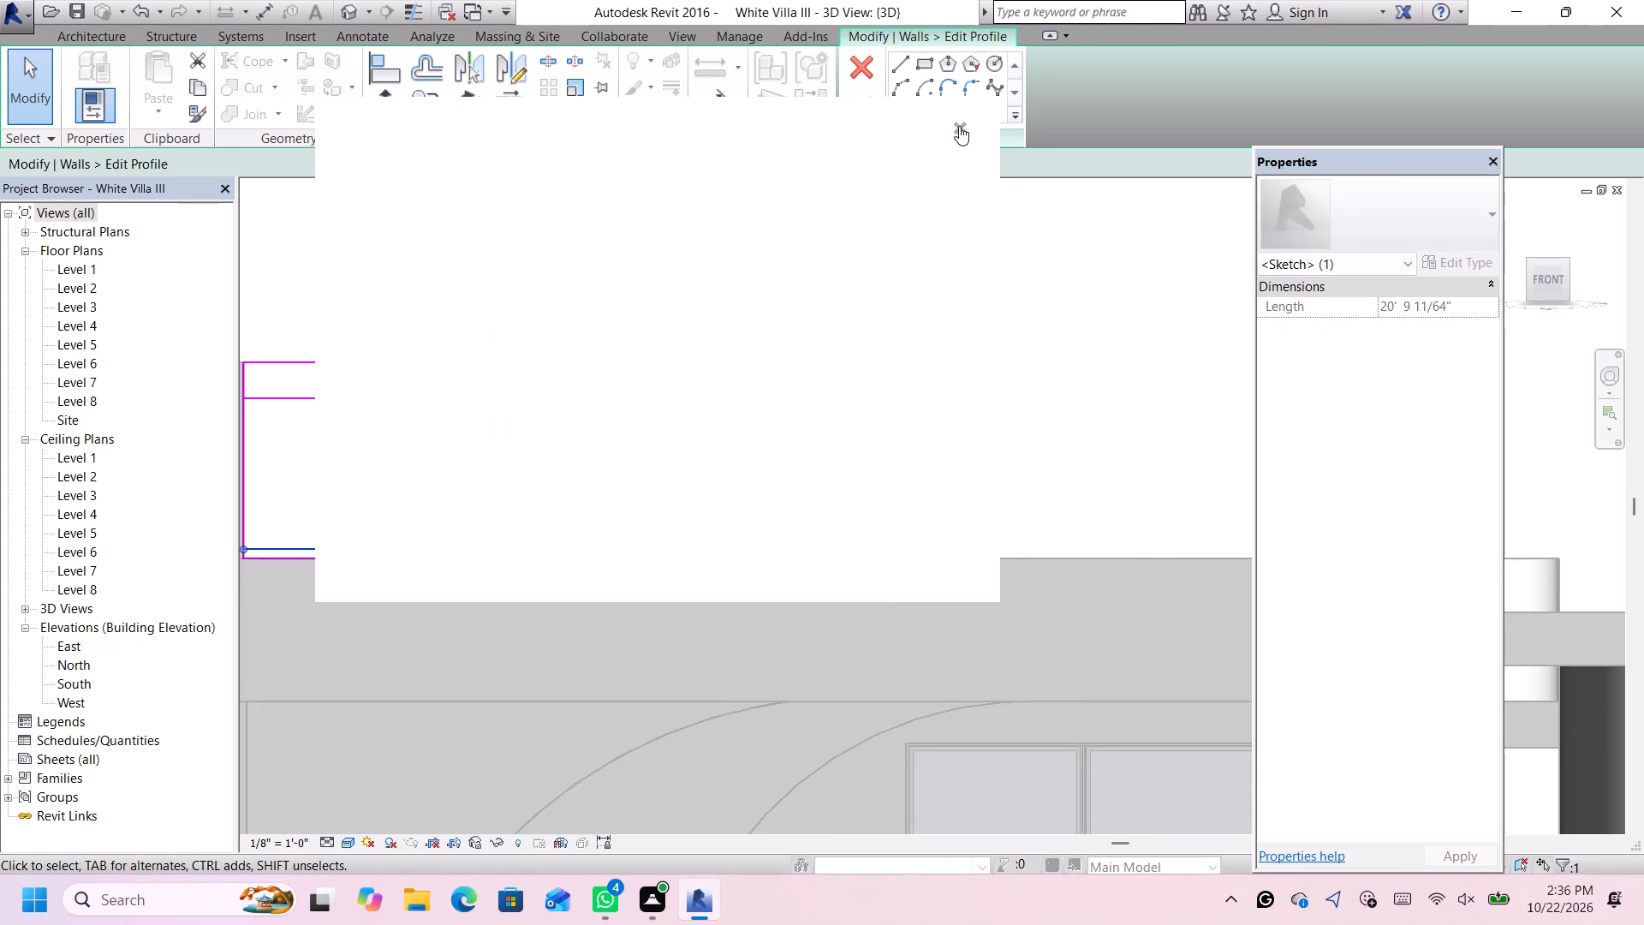
left_click(961, 126)
Draw an arc of about 2' 1 1/2" radius from the inner vertical and 3" line crossing to the profile's free-end bottom corner.
left_click(897, 86)
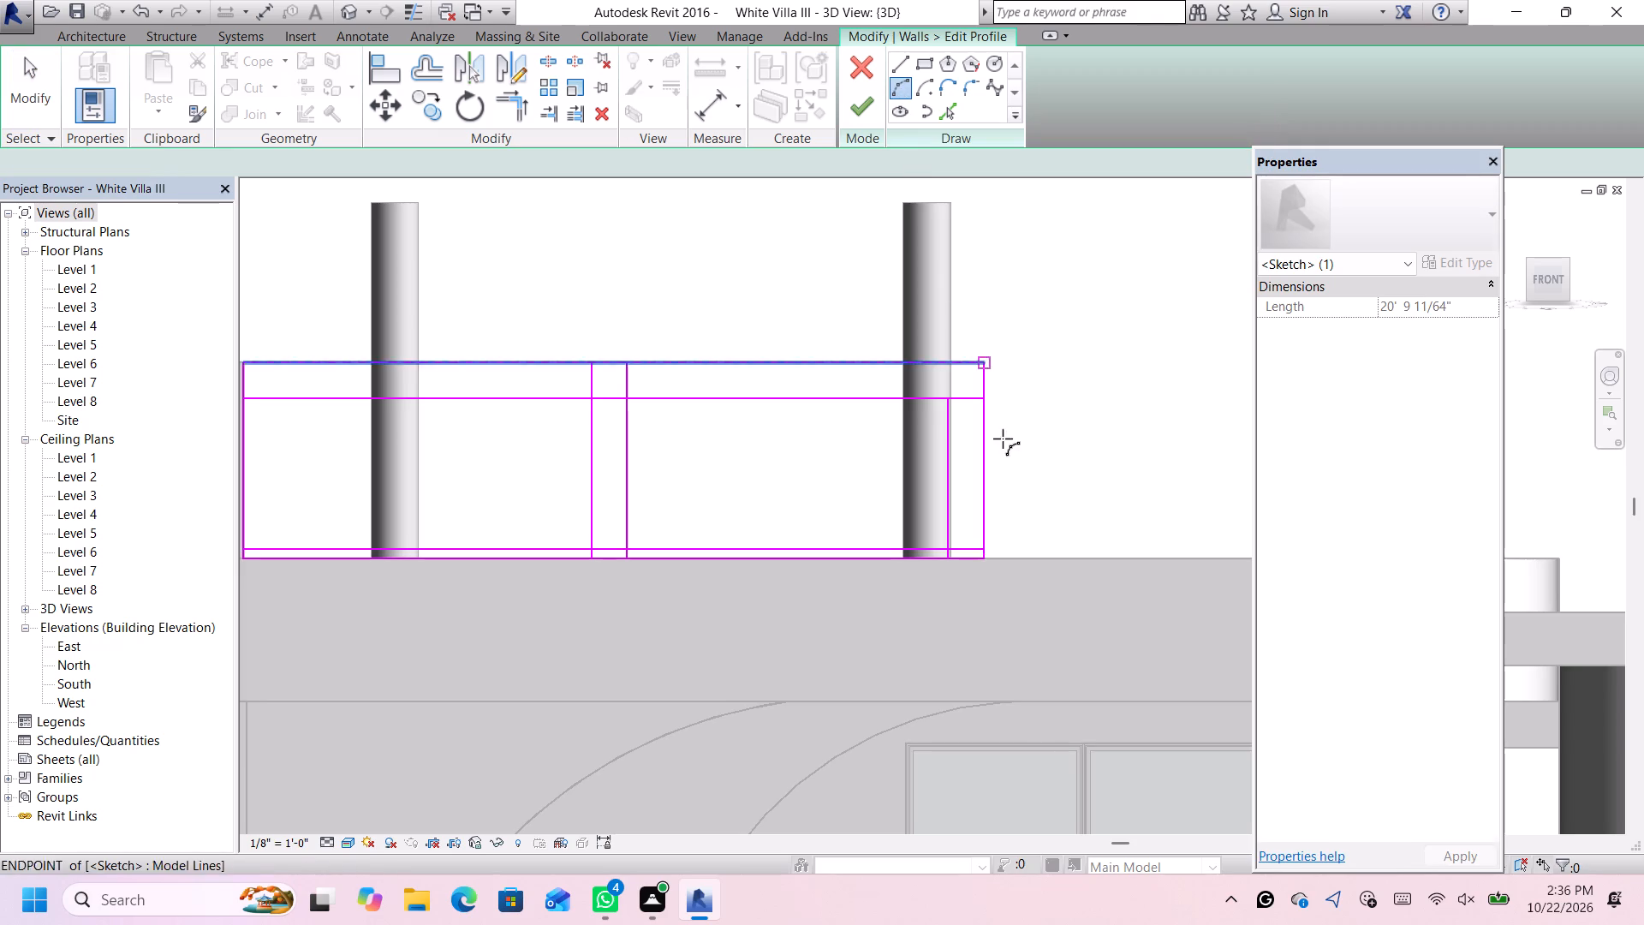
scroll(1015, 515, "up", 6)
scroll(968, 573, "up", 5)
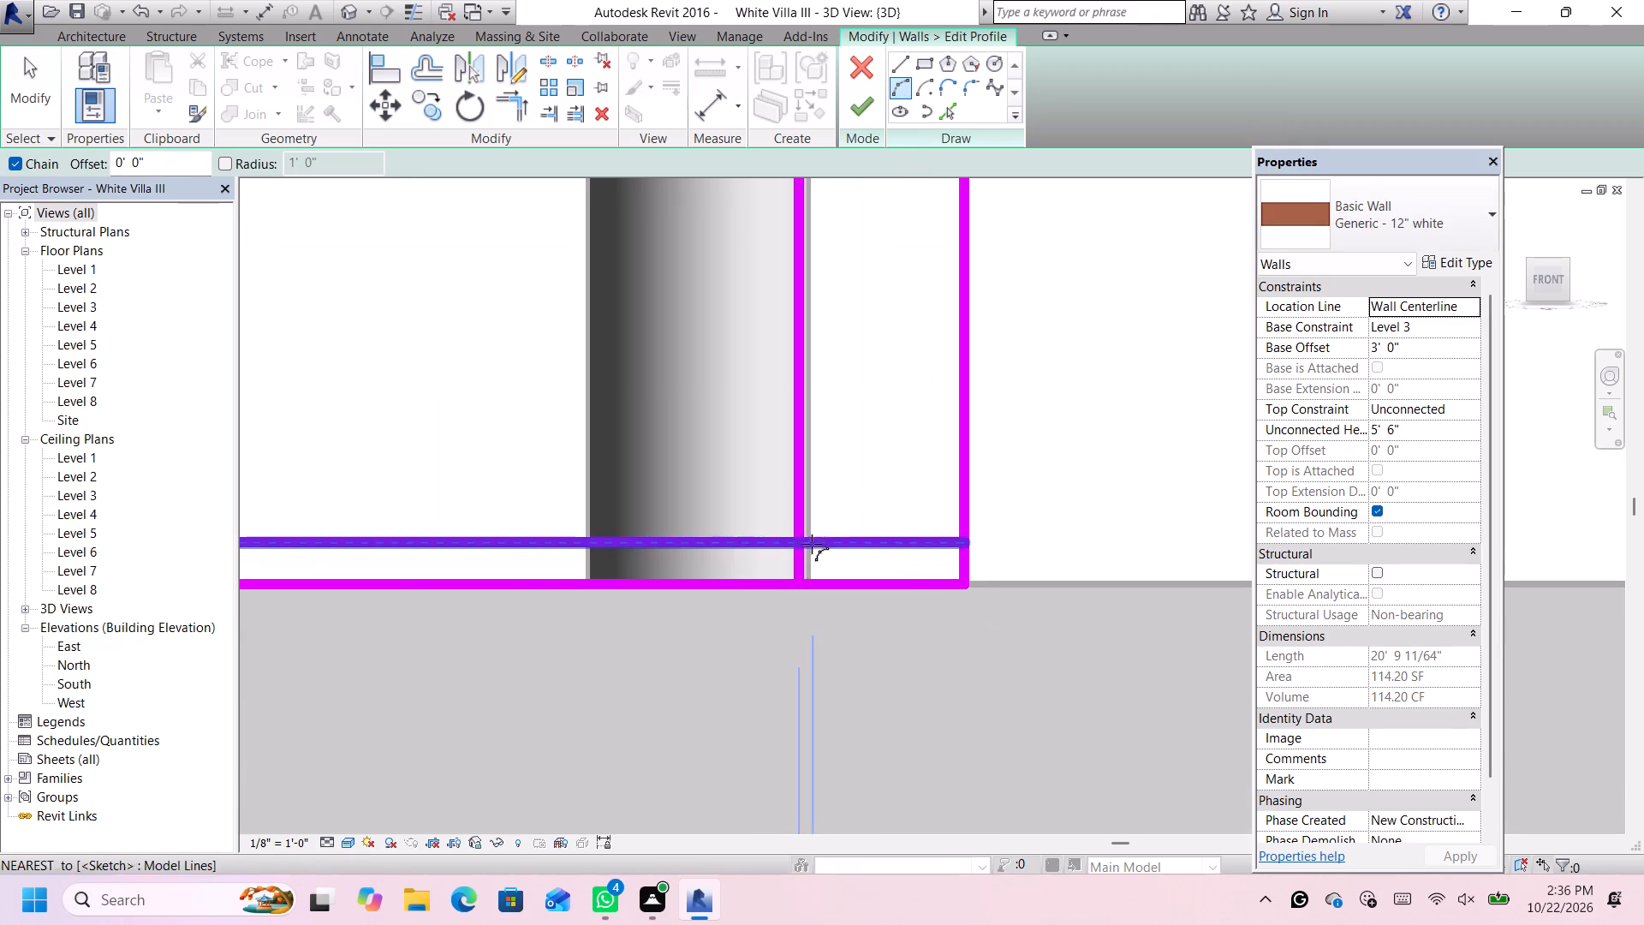
left_click(799, 544)
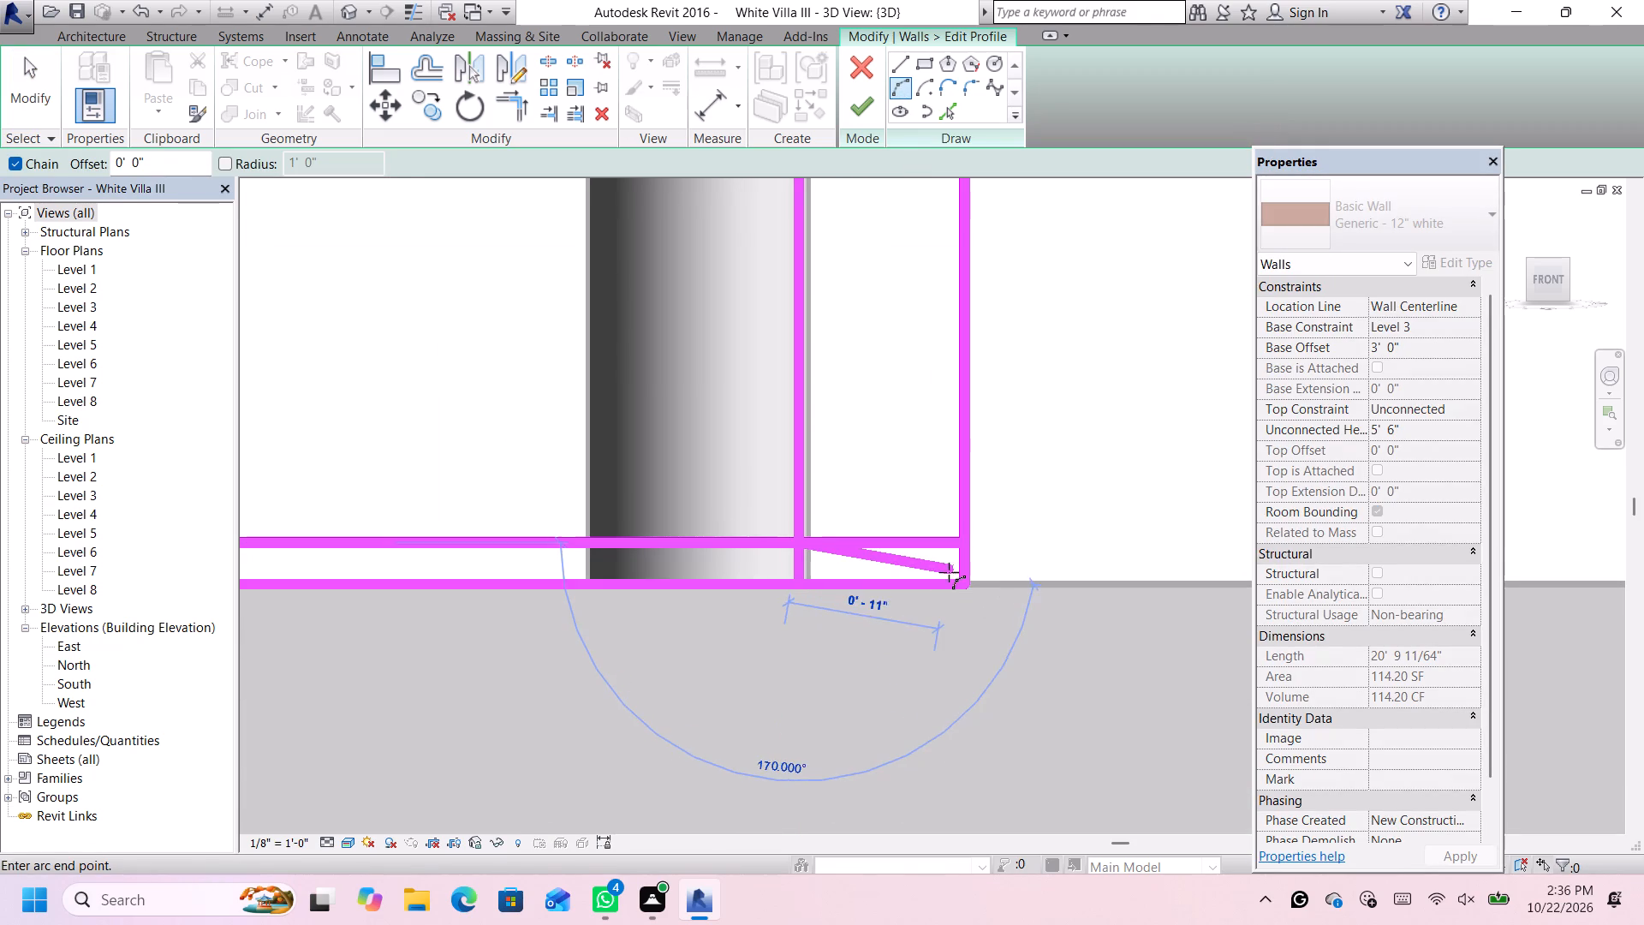
left_click(962, 582)
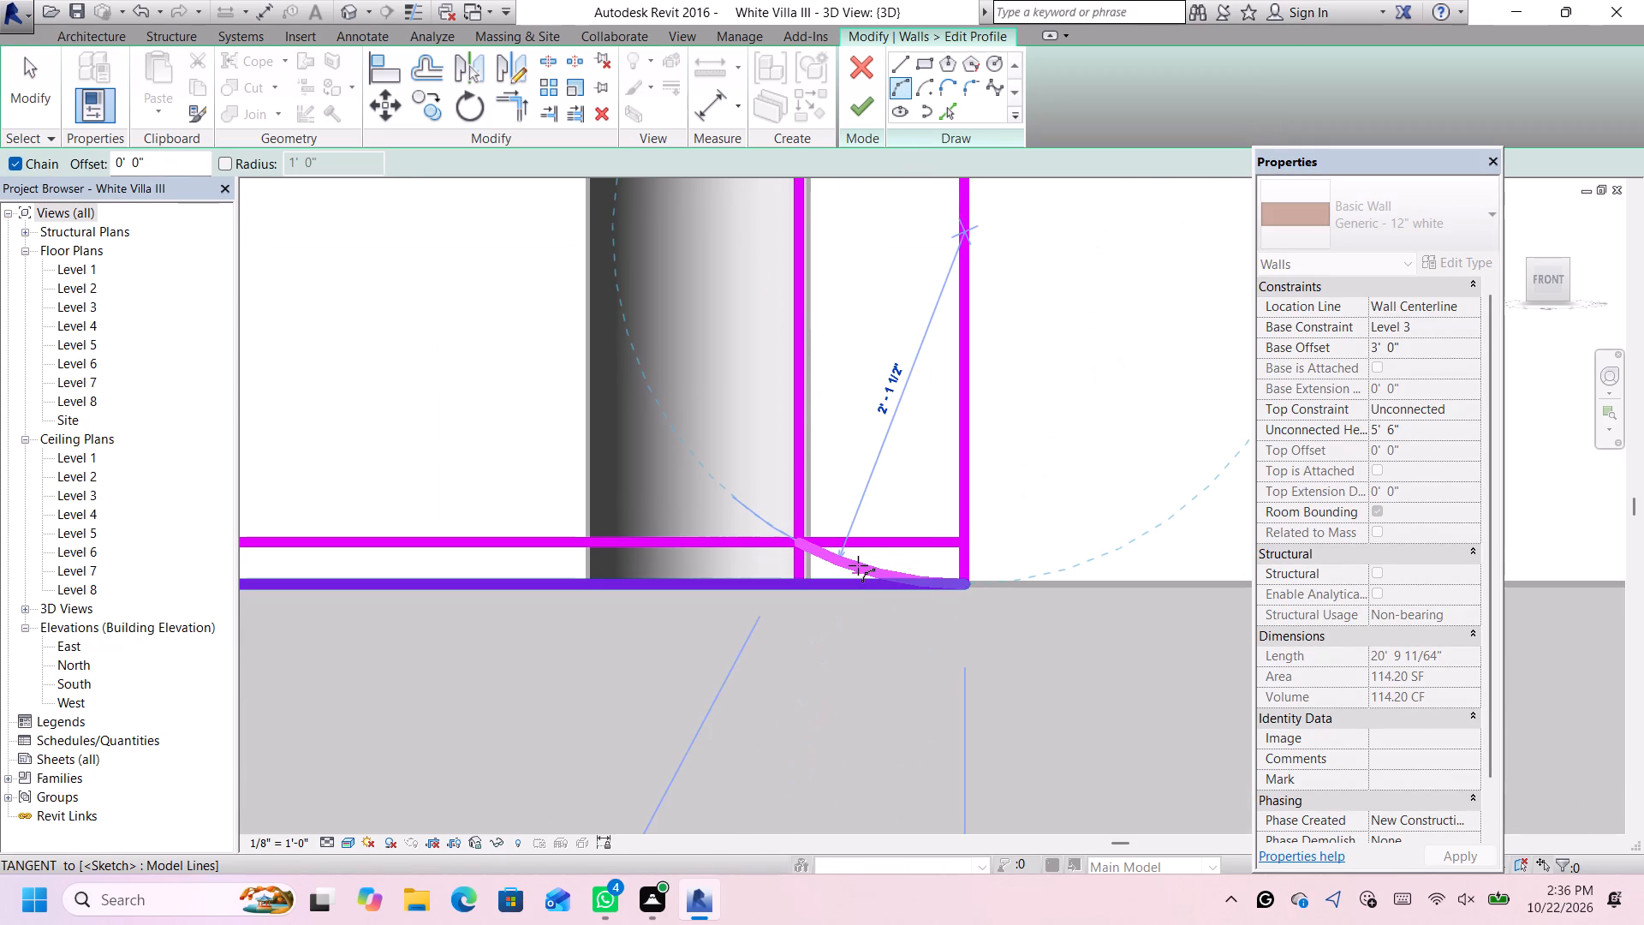
left_click(858, 564)
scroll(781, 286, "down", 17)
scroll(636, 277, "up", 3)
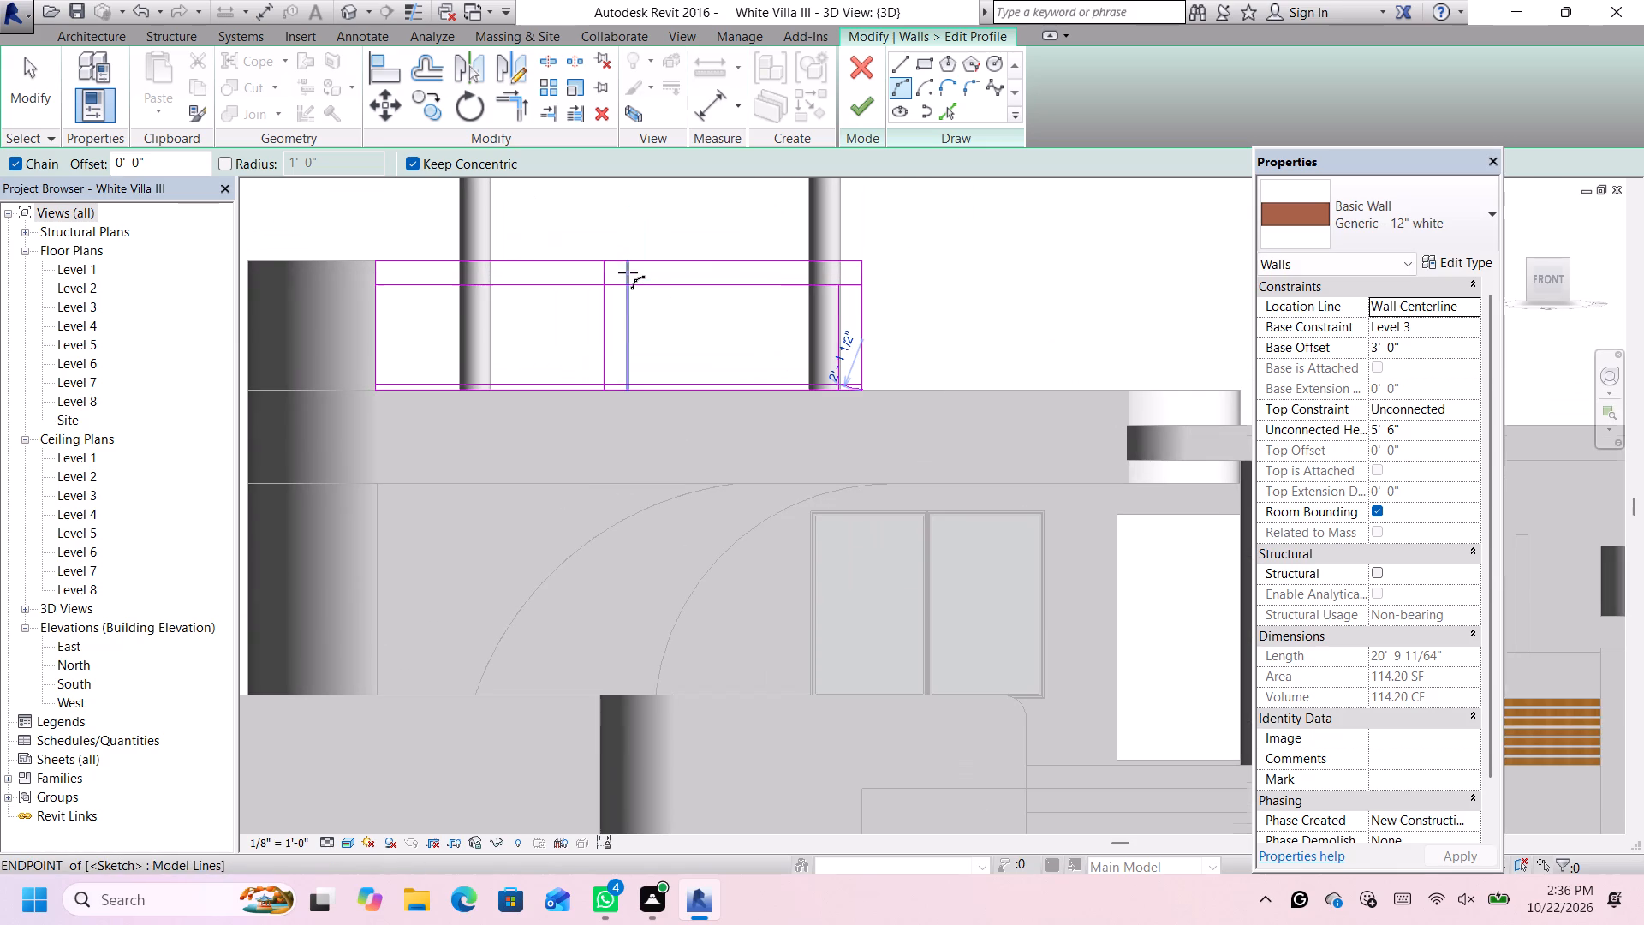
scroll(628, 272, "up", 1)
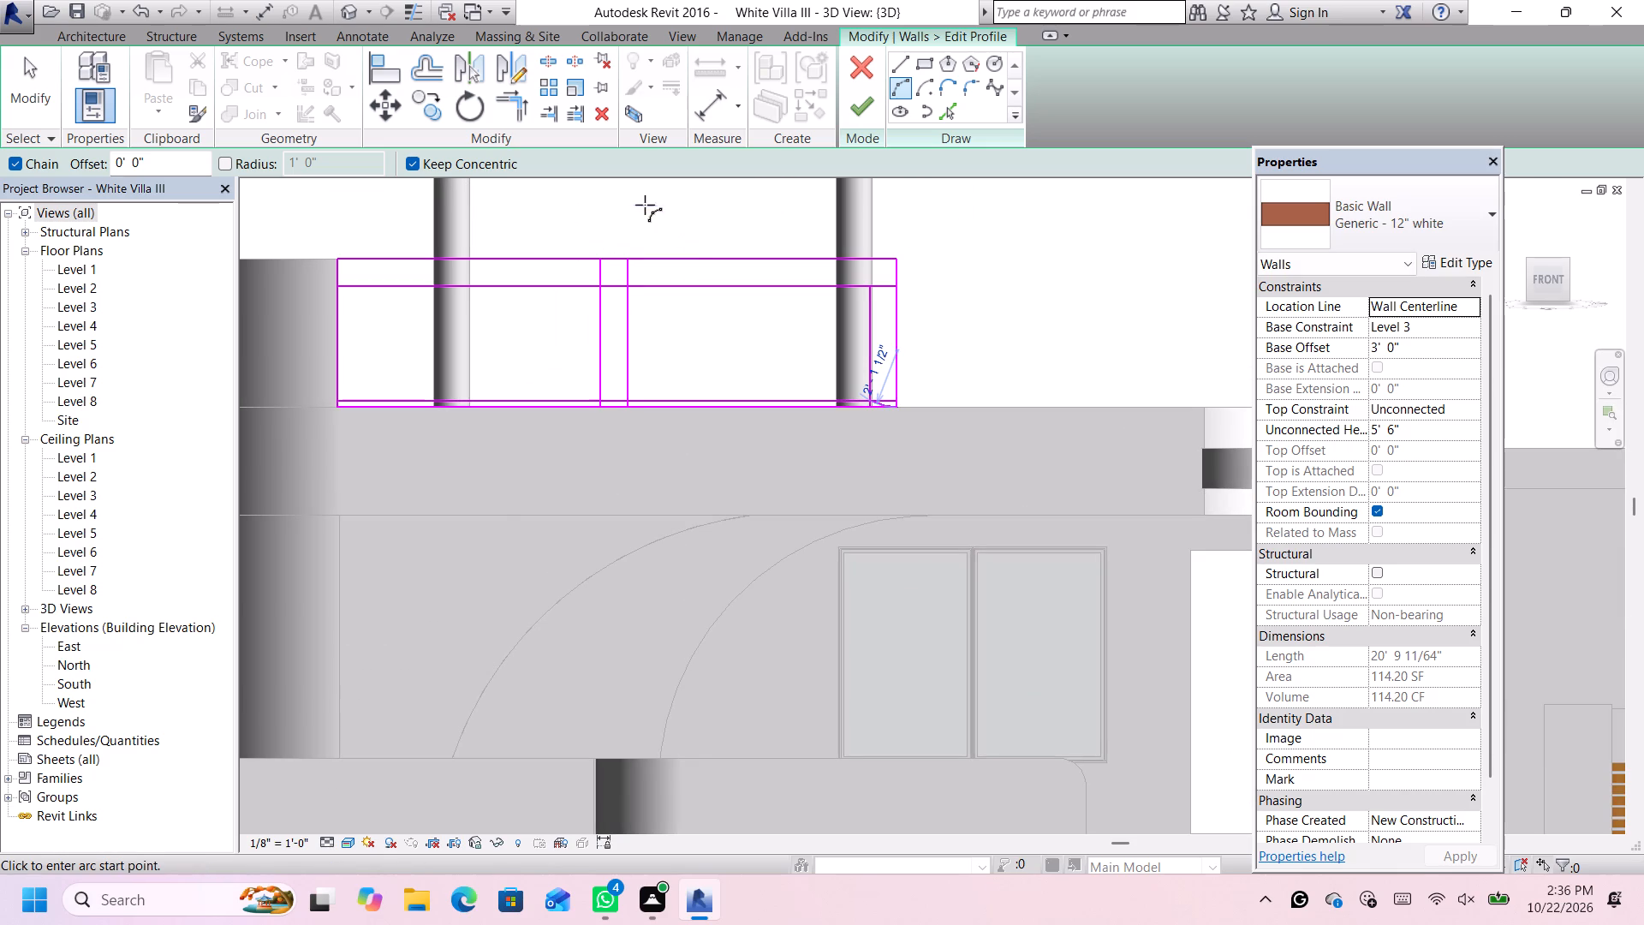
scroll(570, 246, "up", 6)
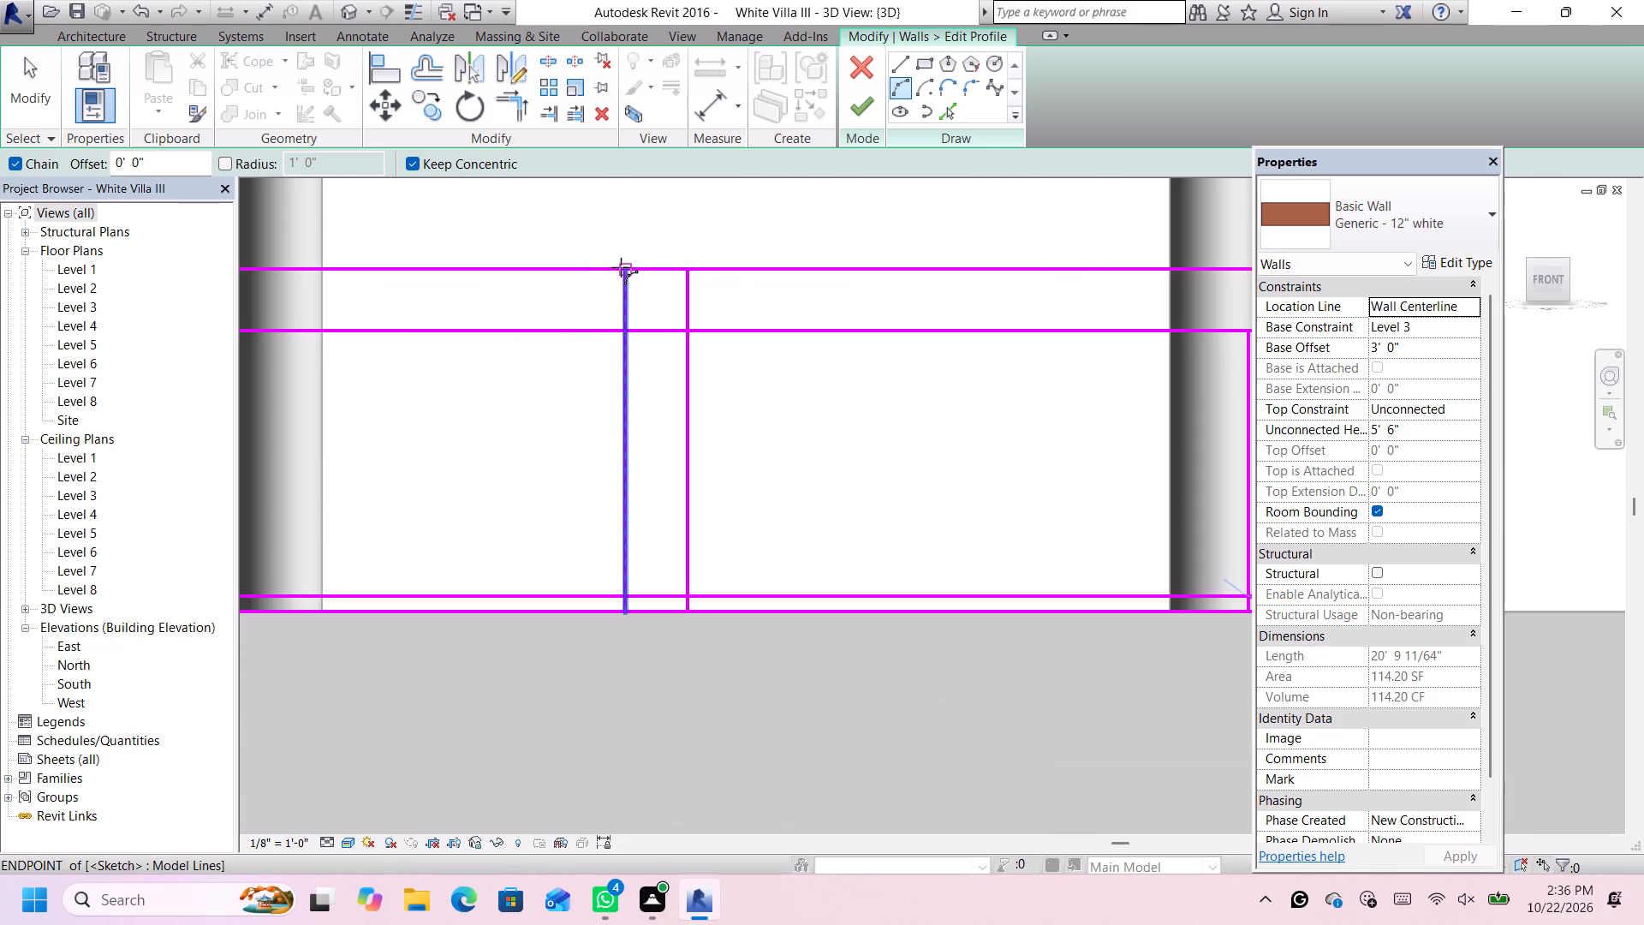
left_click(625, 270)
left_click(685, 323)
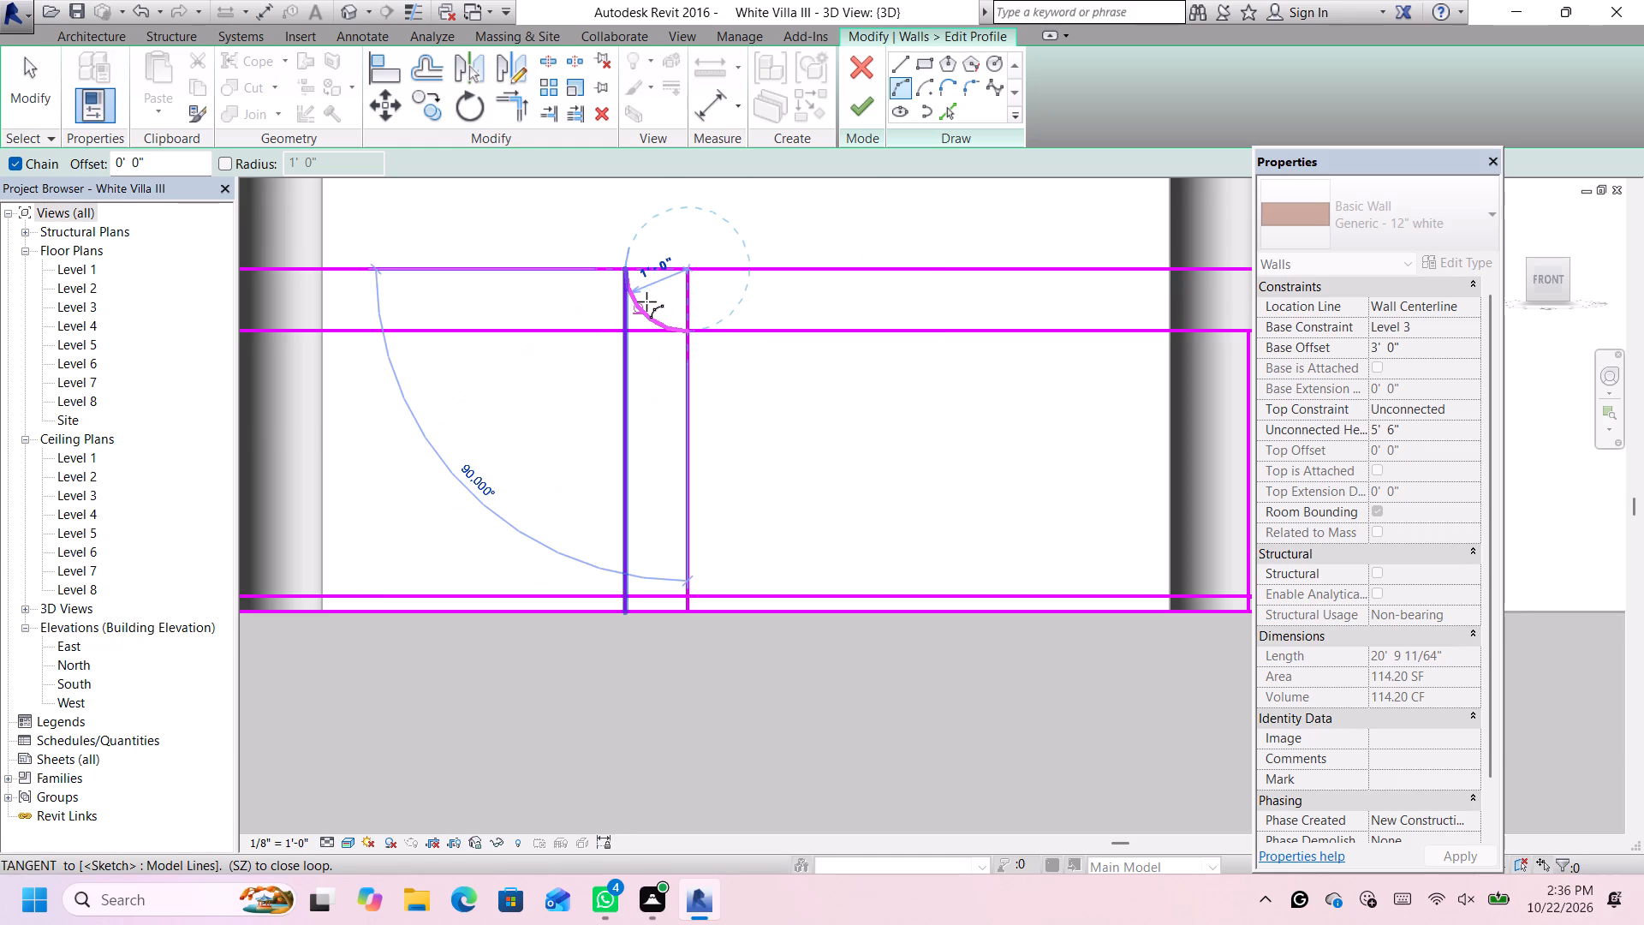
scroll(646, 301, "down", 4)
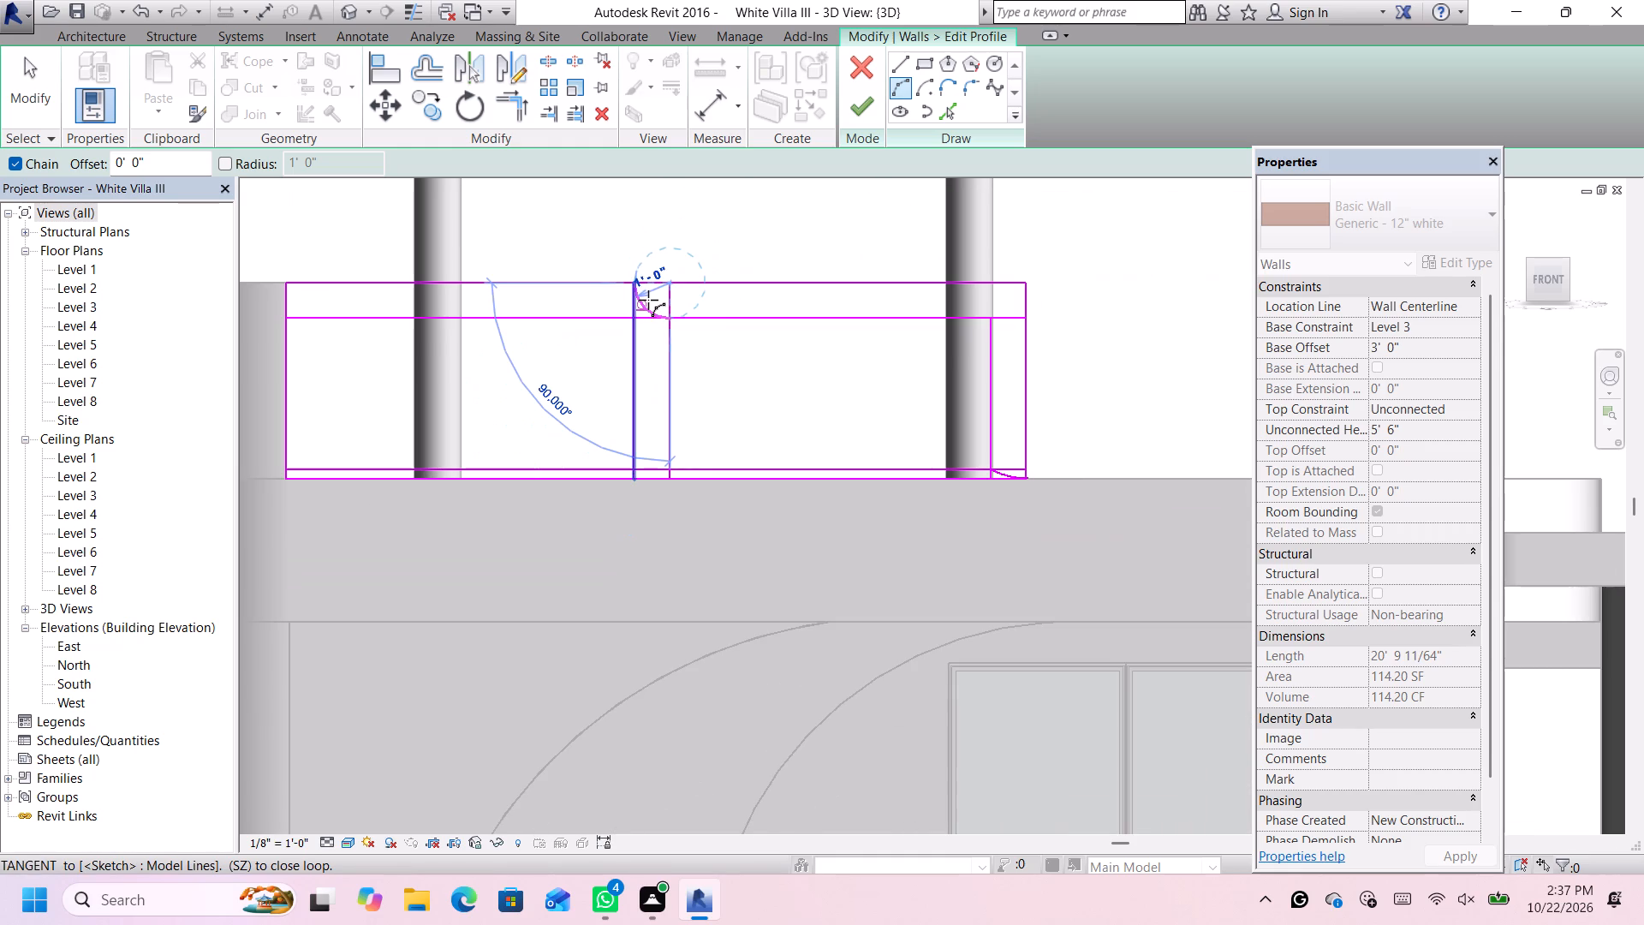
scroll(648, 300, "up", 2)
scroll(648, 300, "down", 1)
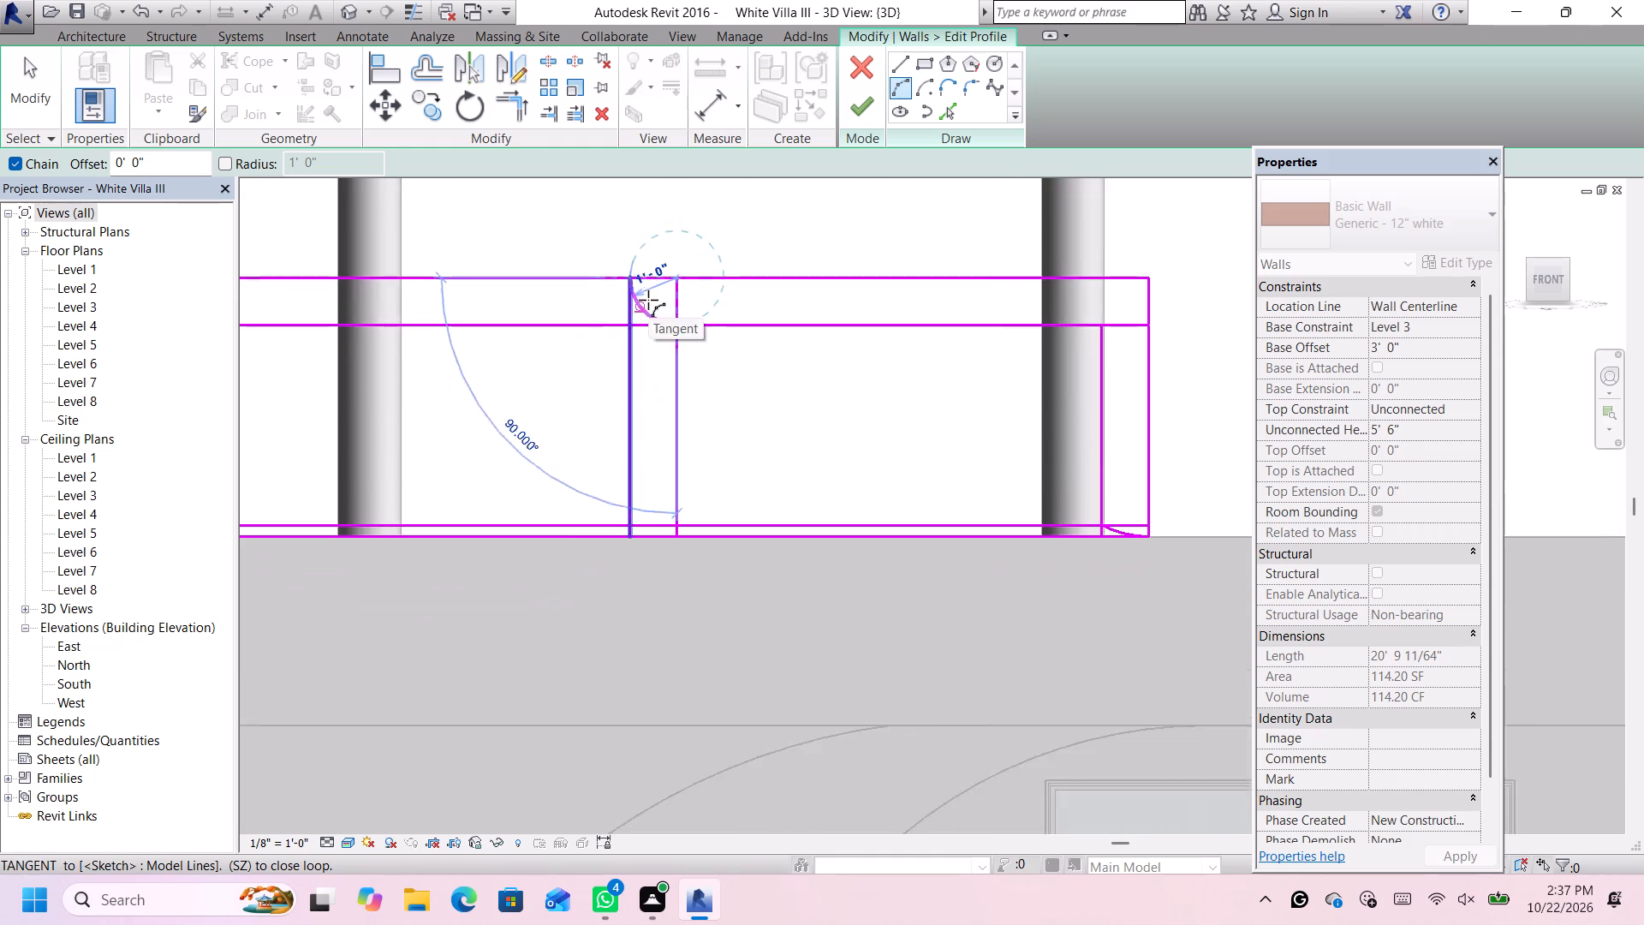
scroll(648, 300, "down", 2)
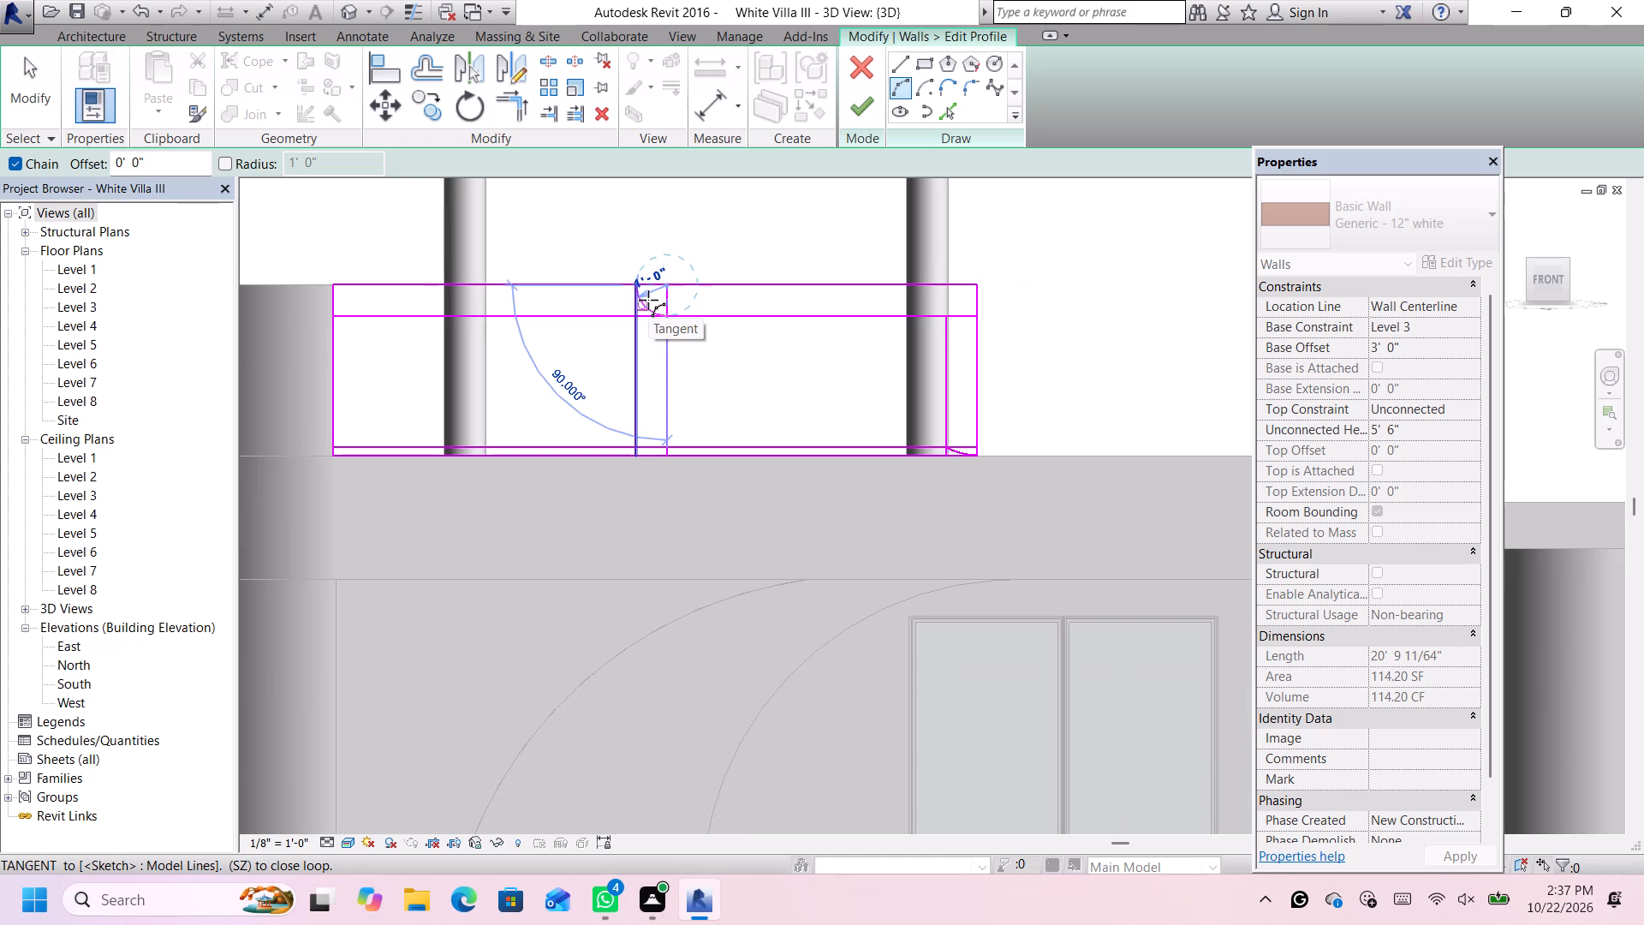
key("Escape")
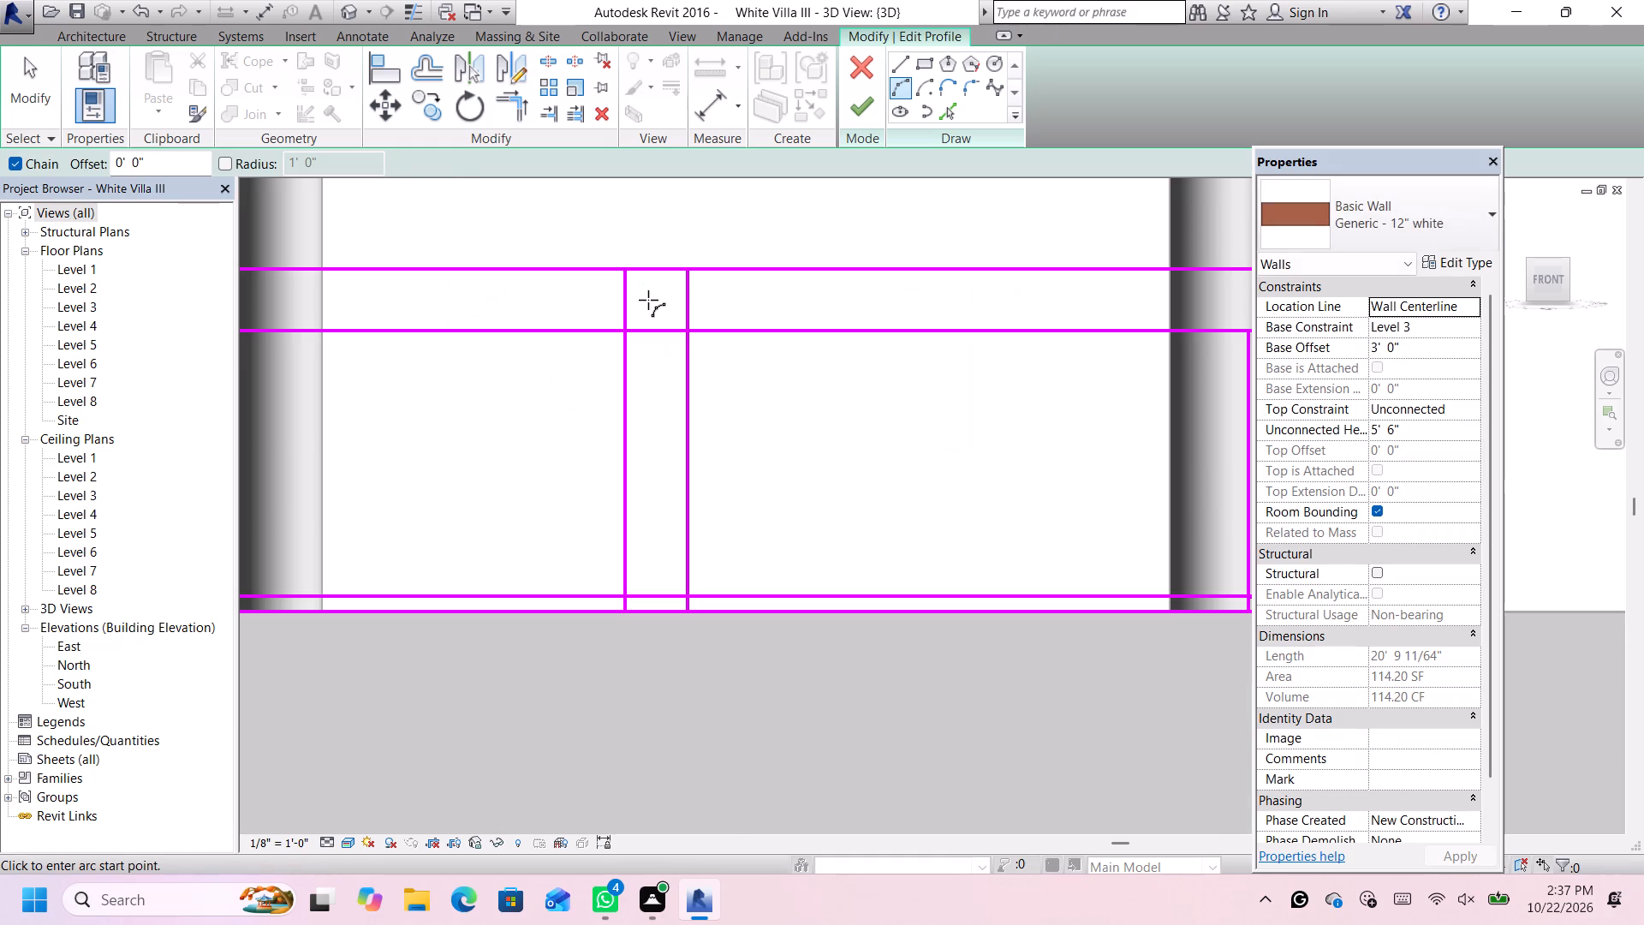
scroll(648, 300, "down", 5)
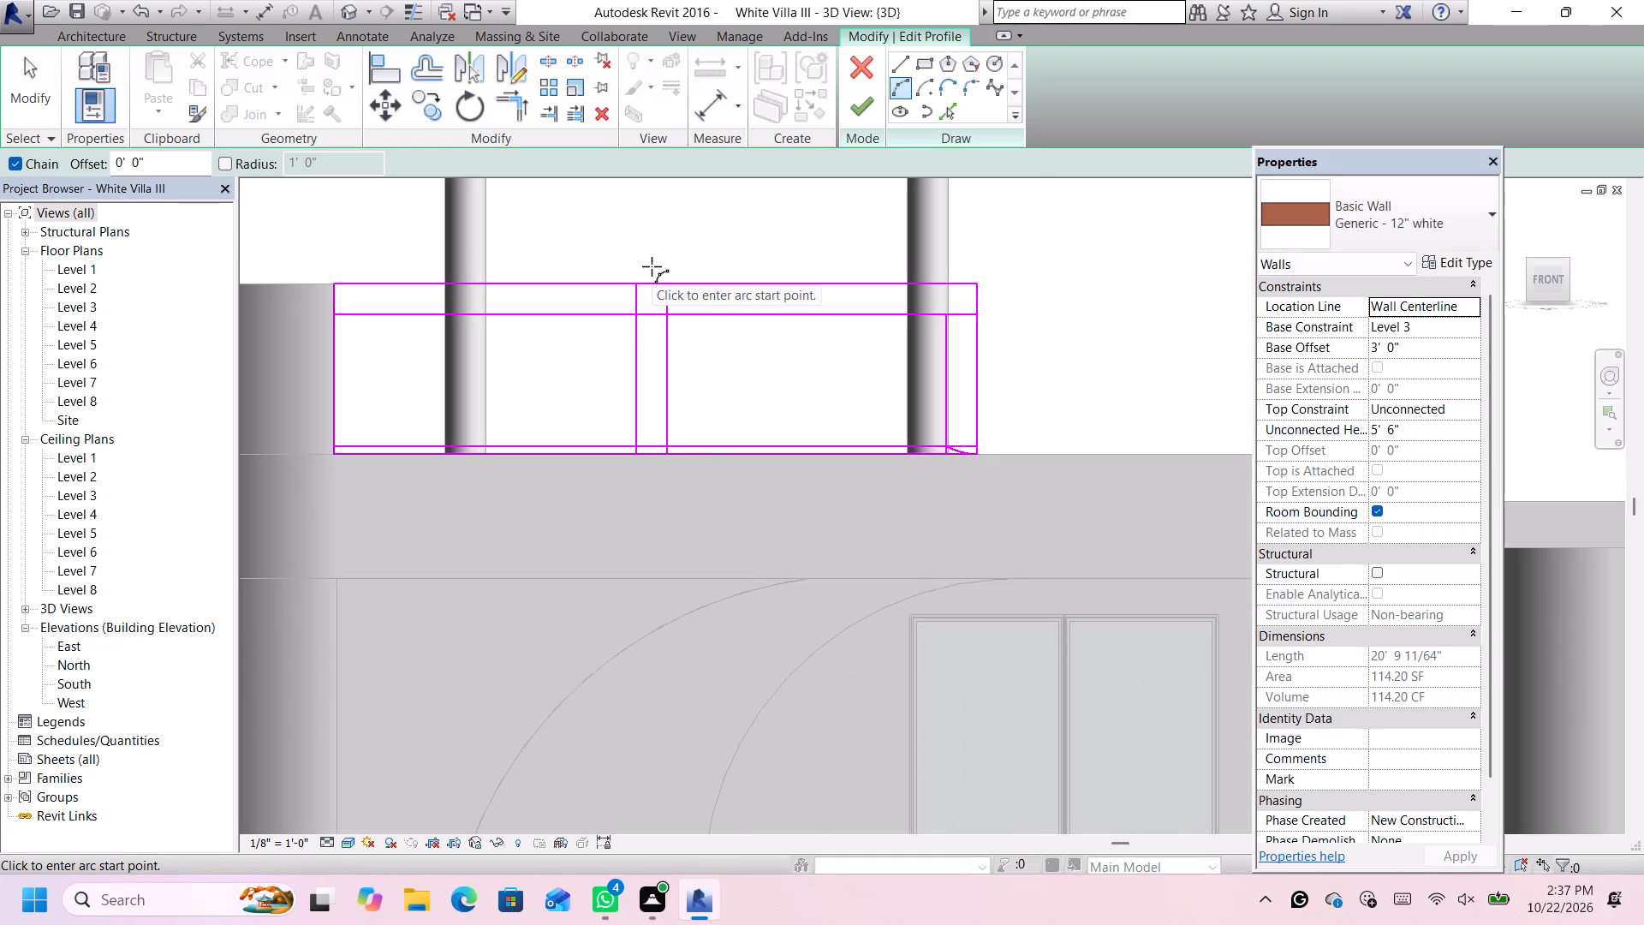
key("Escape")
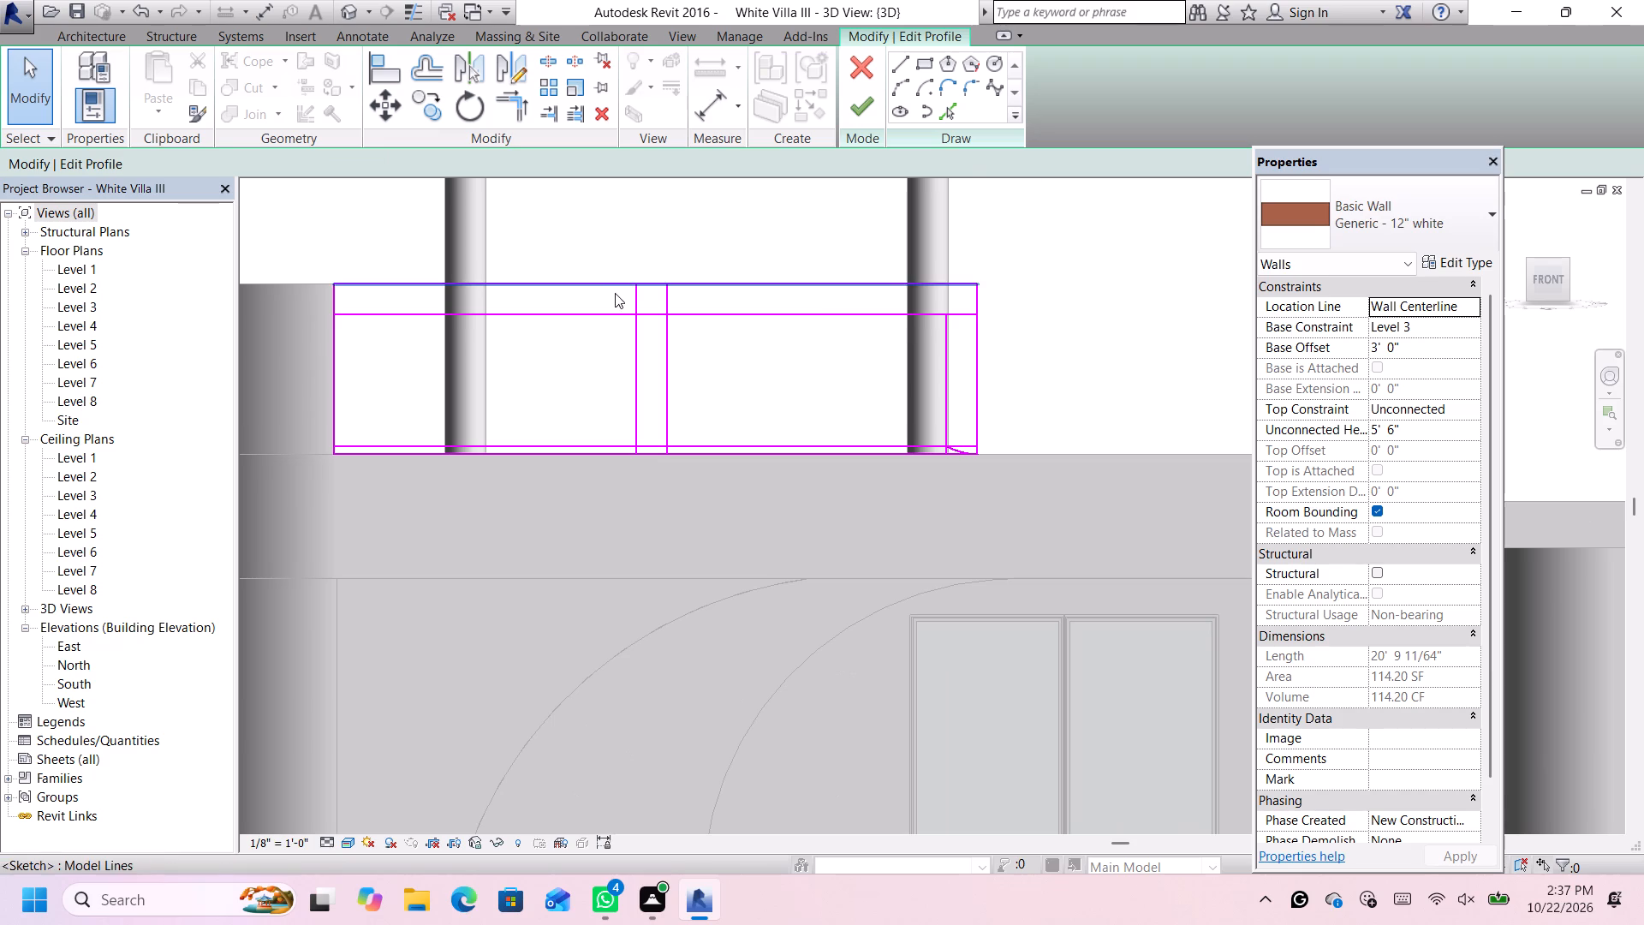
Draw an arc of about 5" radius joining the top line to the middle vertical line nearer the rounded corner.
scroll(620, 293, "up", 16)
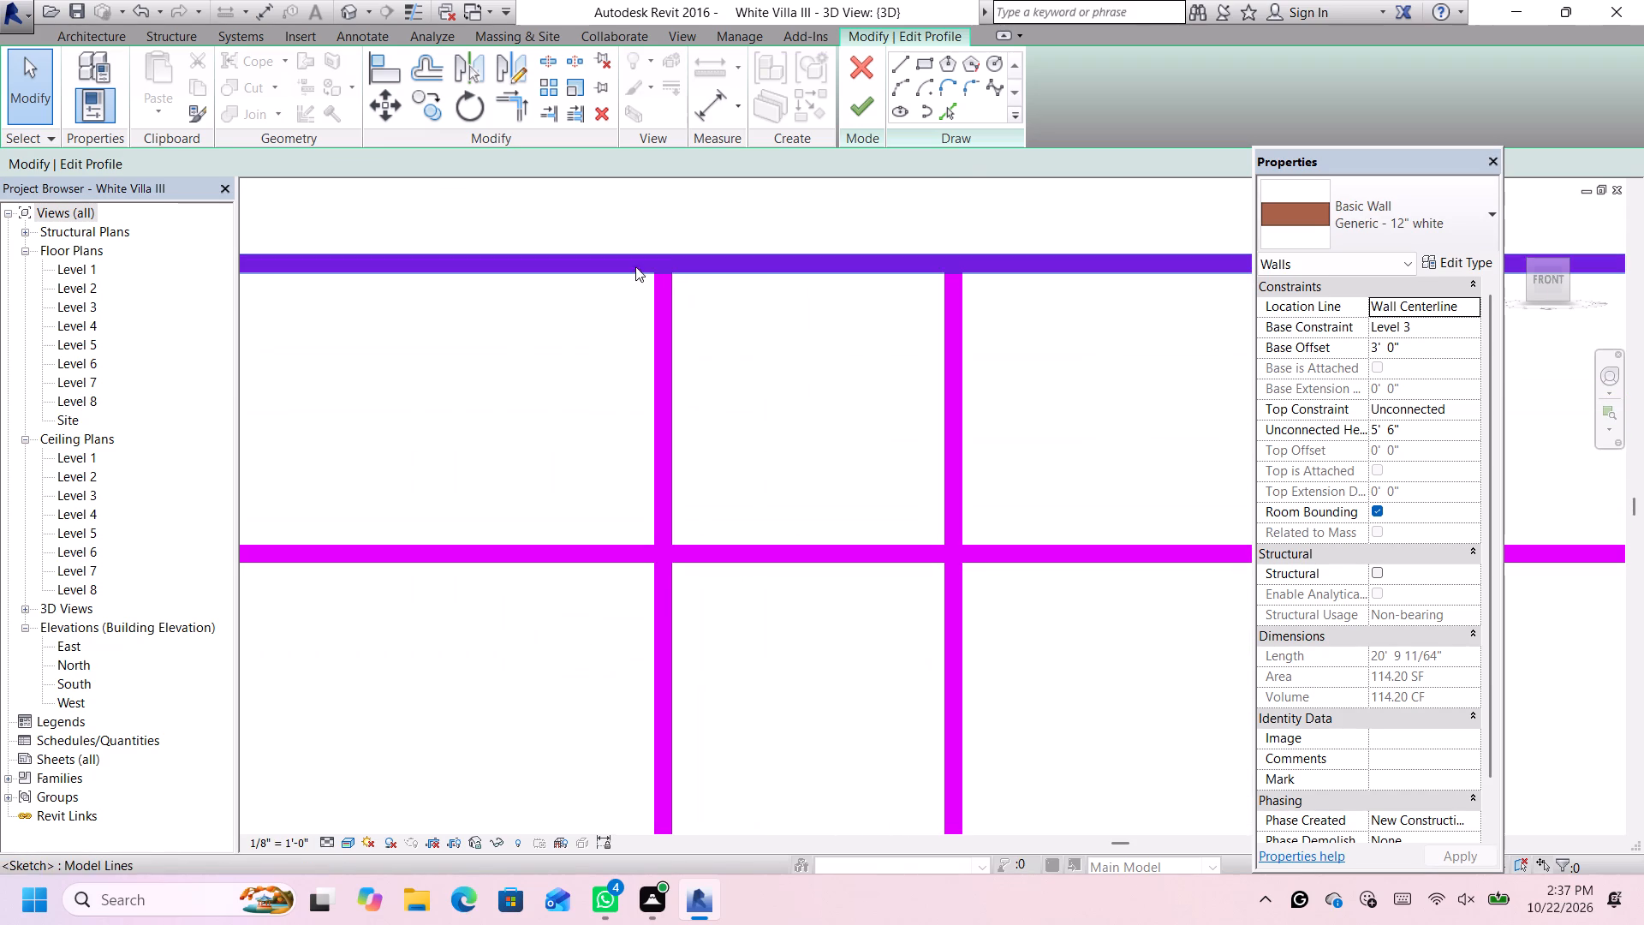
left_click(901, 81)
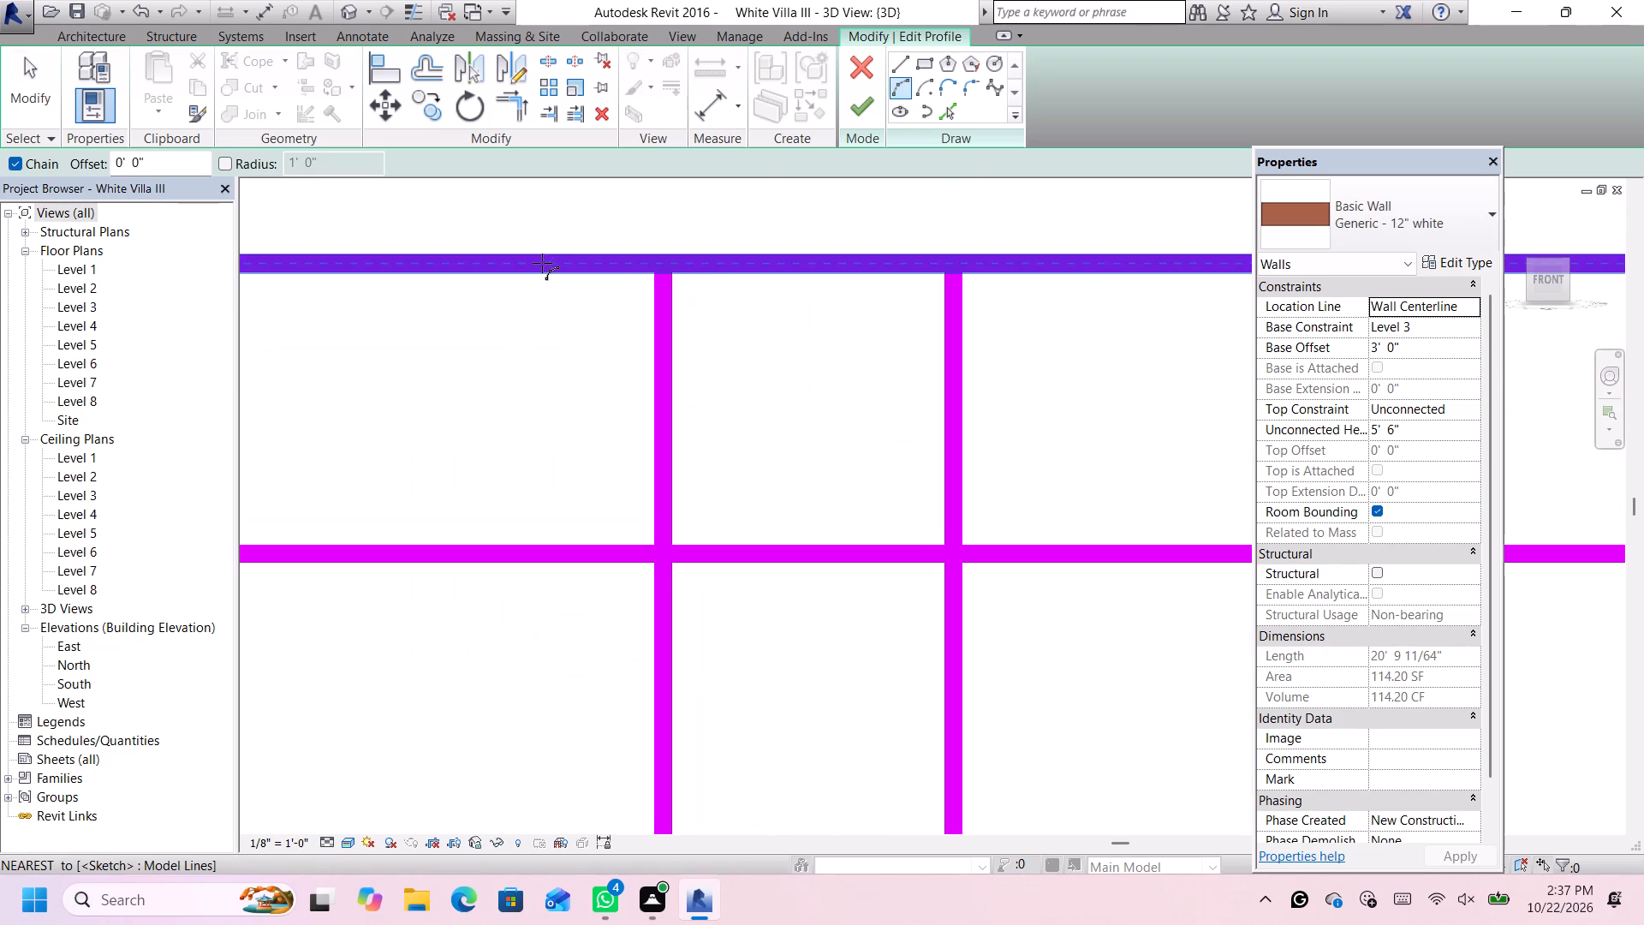
left_click(542, 263)
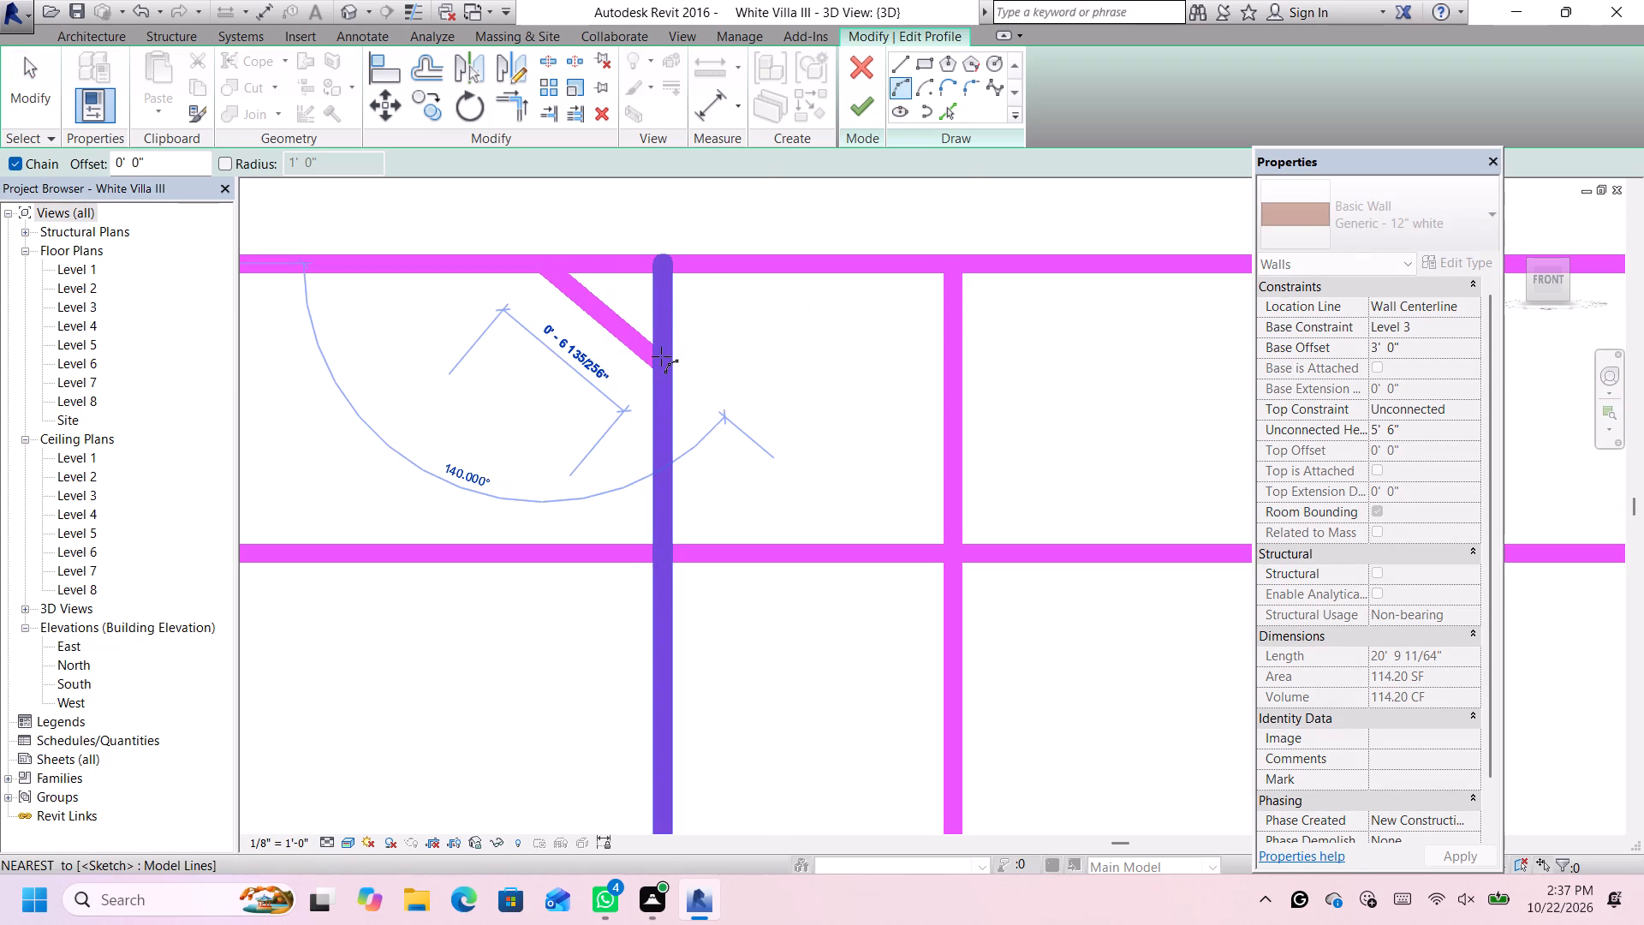
scroll(661, 358, "down", 3)
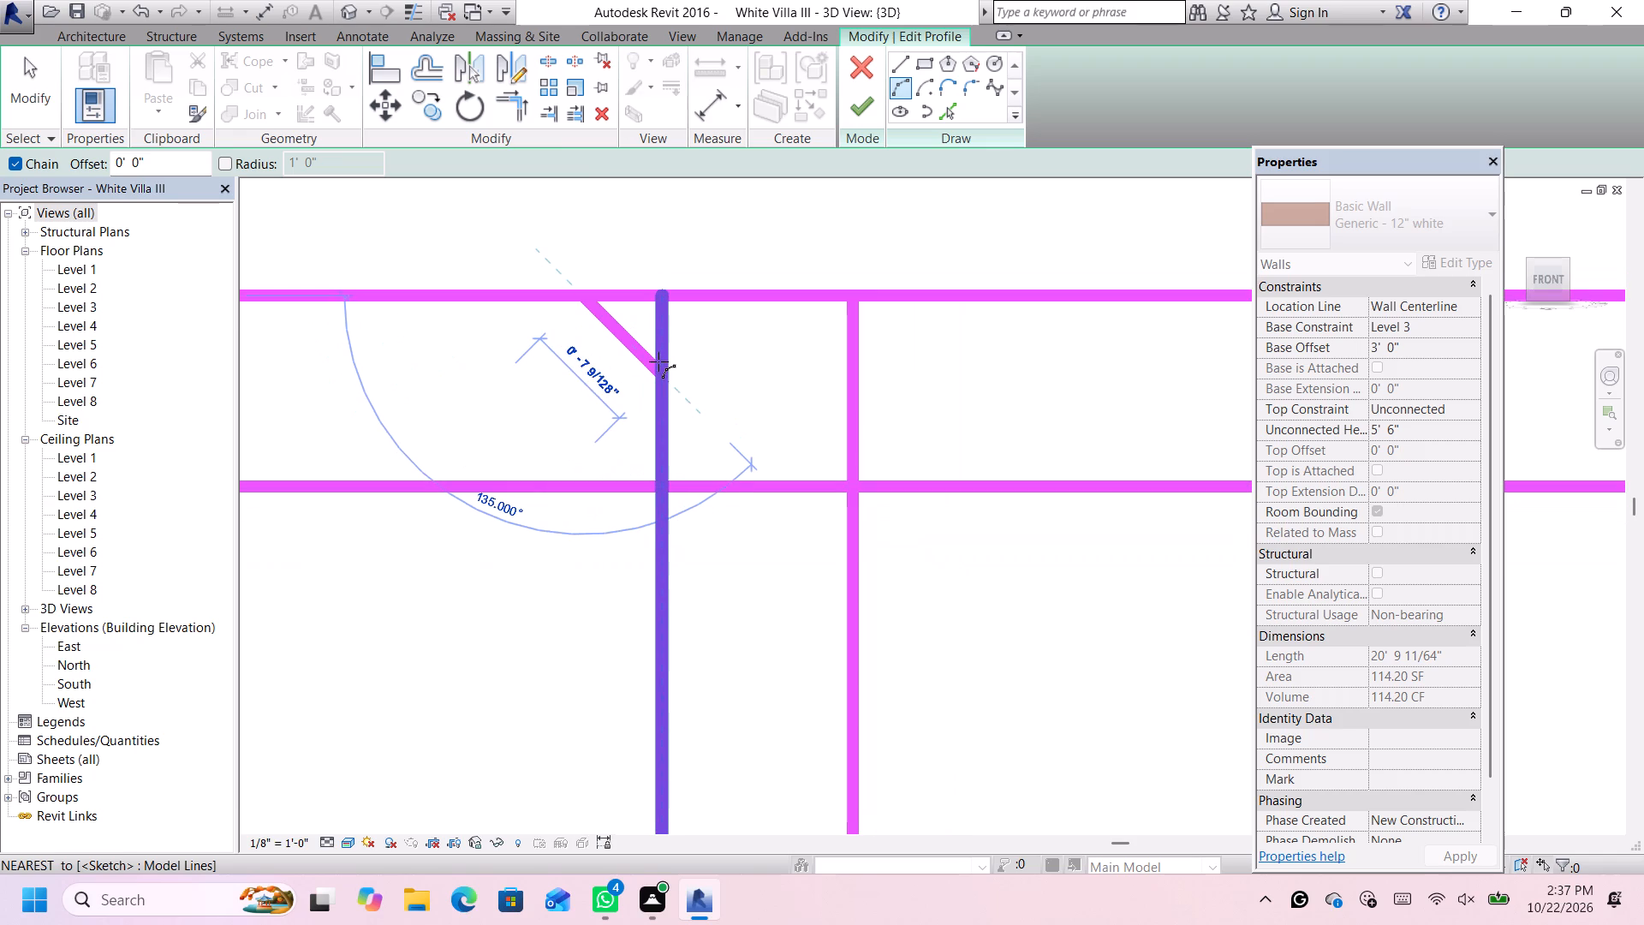
left_click(658, 361)
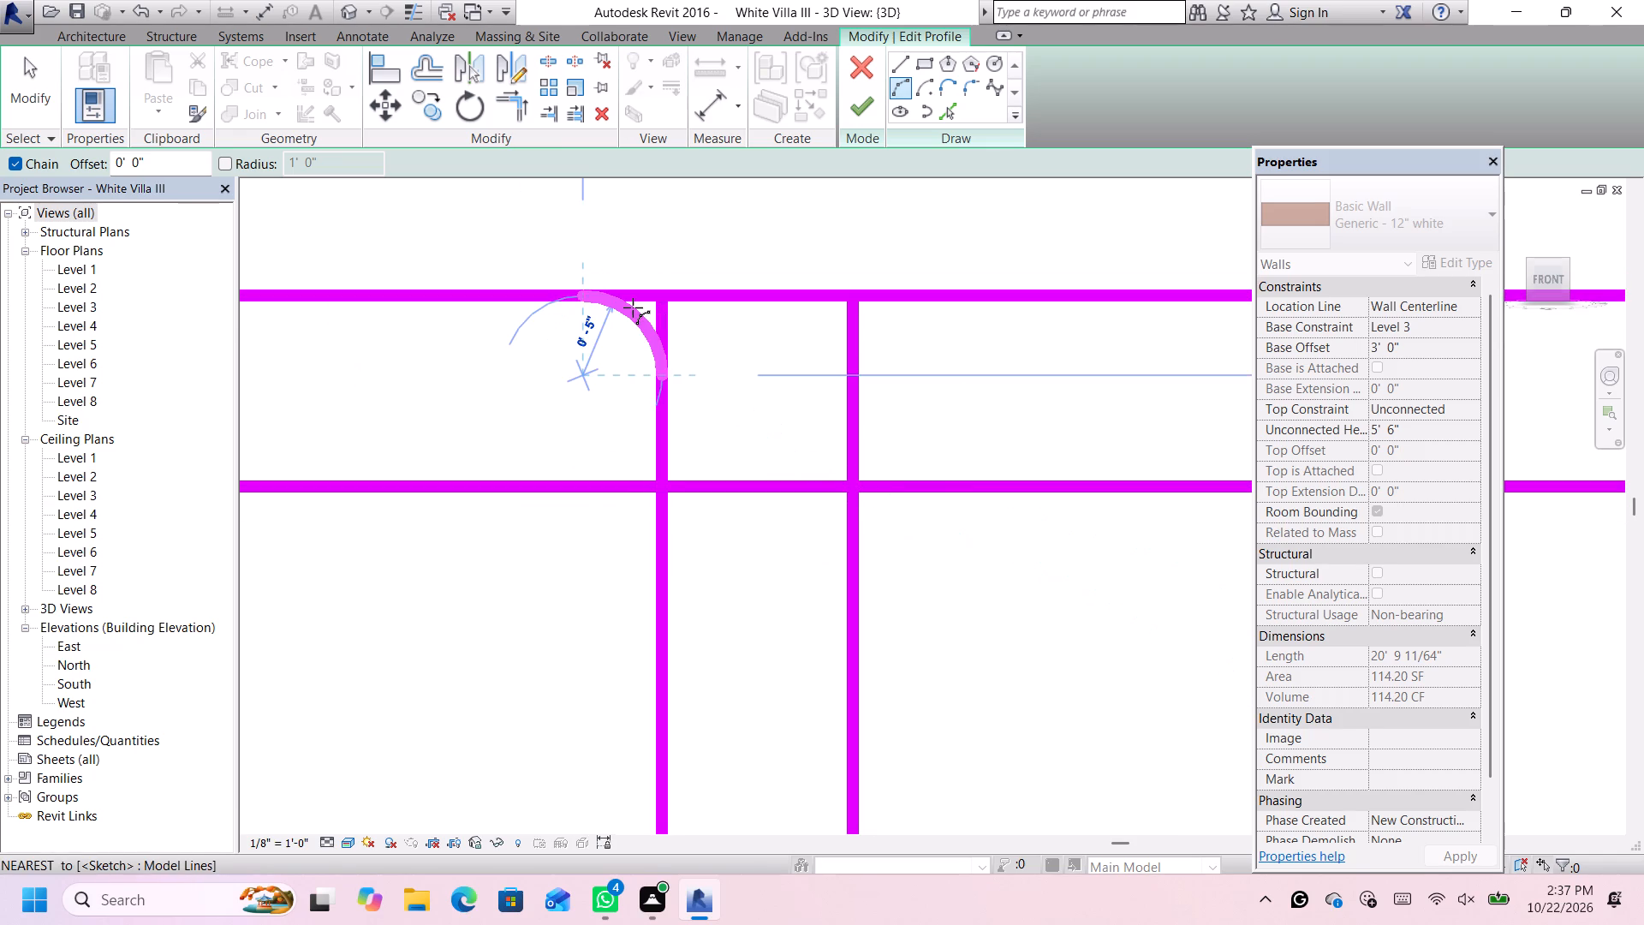
left_click(633, 307)
Draw a diagonal line about 11' 1" long from the 5" arc's lower end to the bottom corner arc's inner end, dismissing the notification card.
scroll(633, 307, "down", 7)
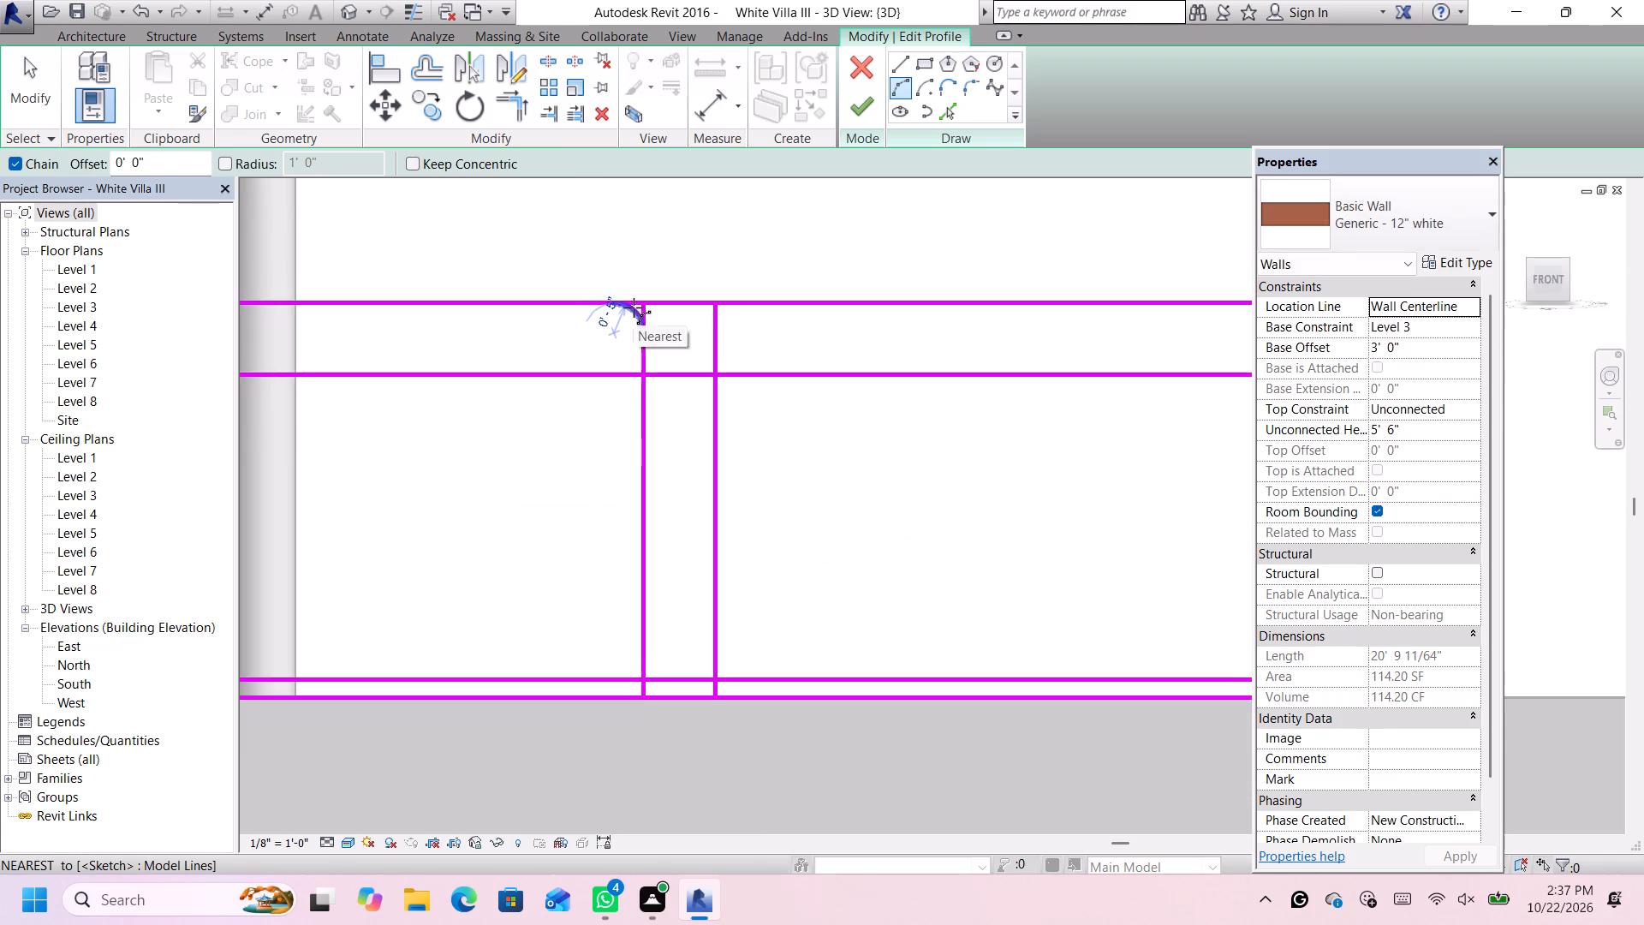
scroll(634, 307, "down", 5)
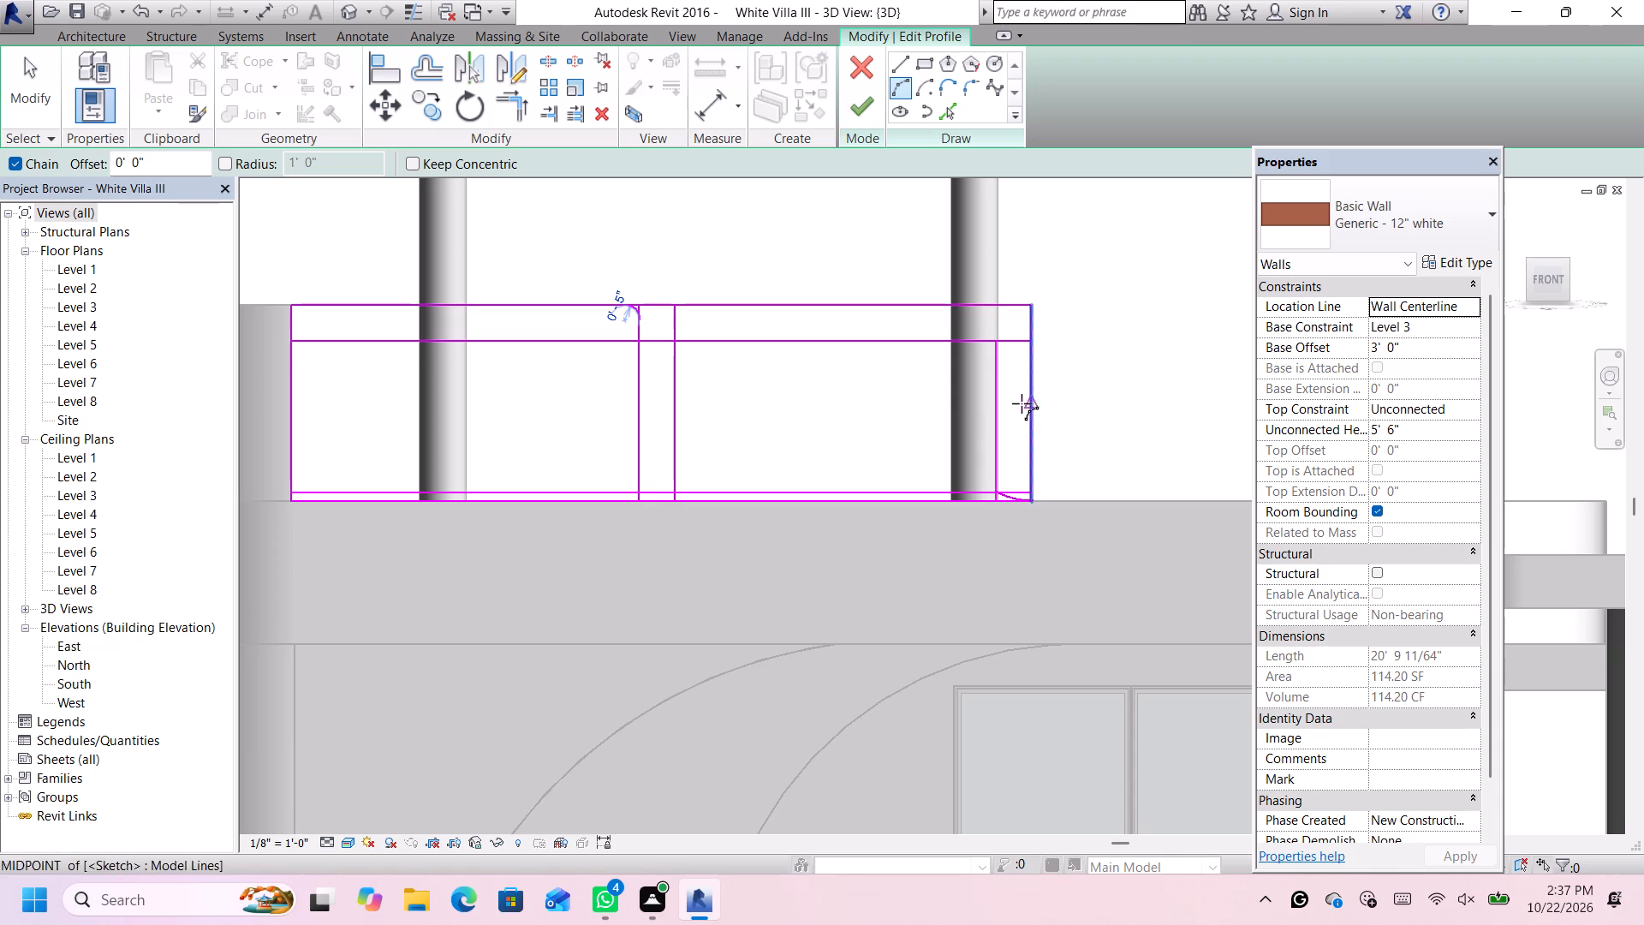
scroll(1017, 416, "down", 1)
scroll(1101, 416, "up", 3)
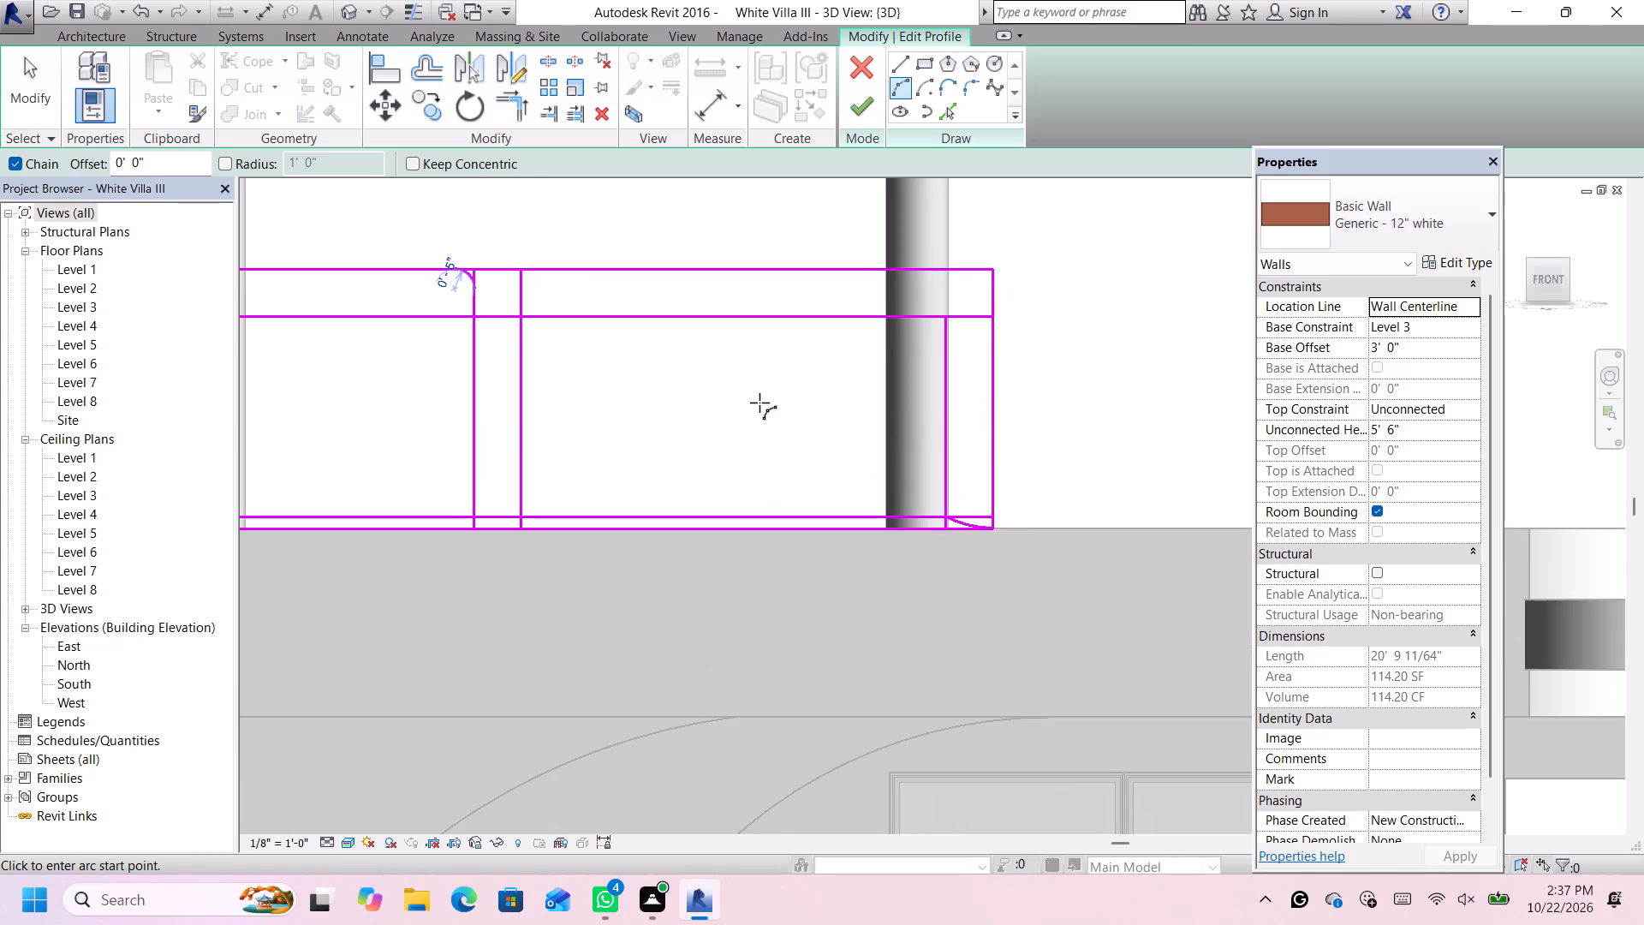
left_click(906, 63)
scroll(472, 285, "up", 4)
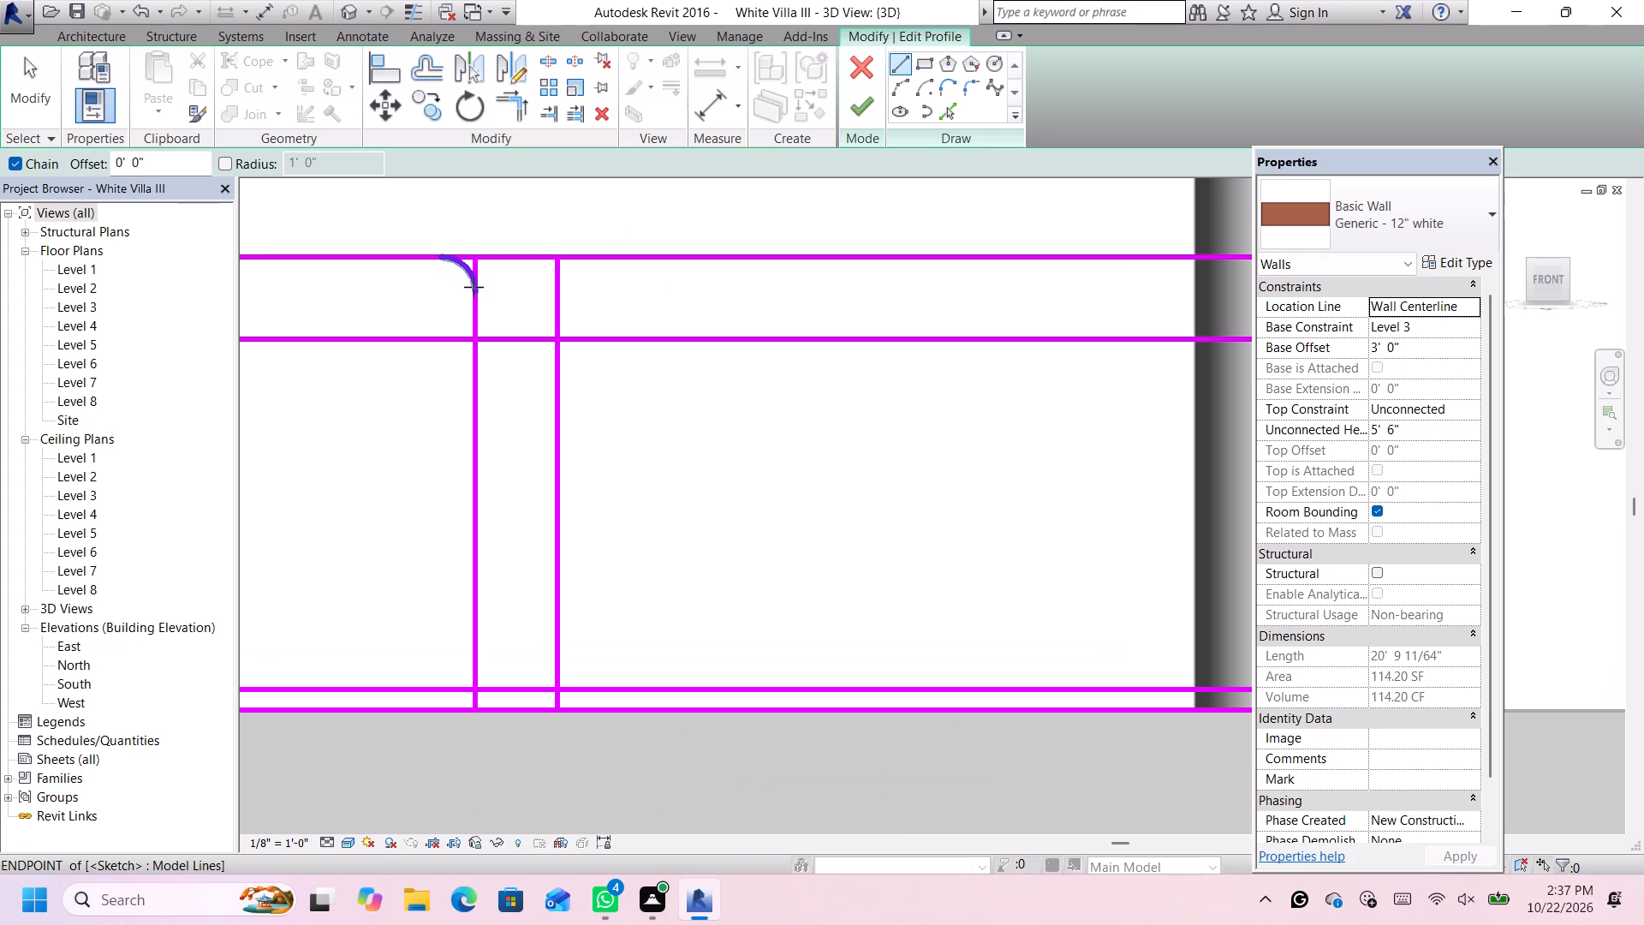
left_click(474, 287)
scroll(545, 346, "down", 2)
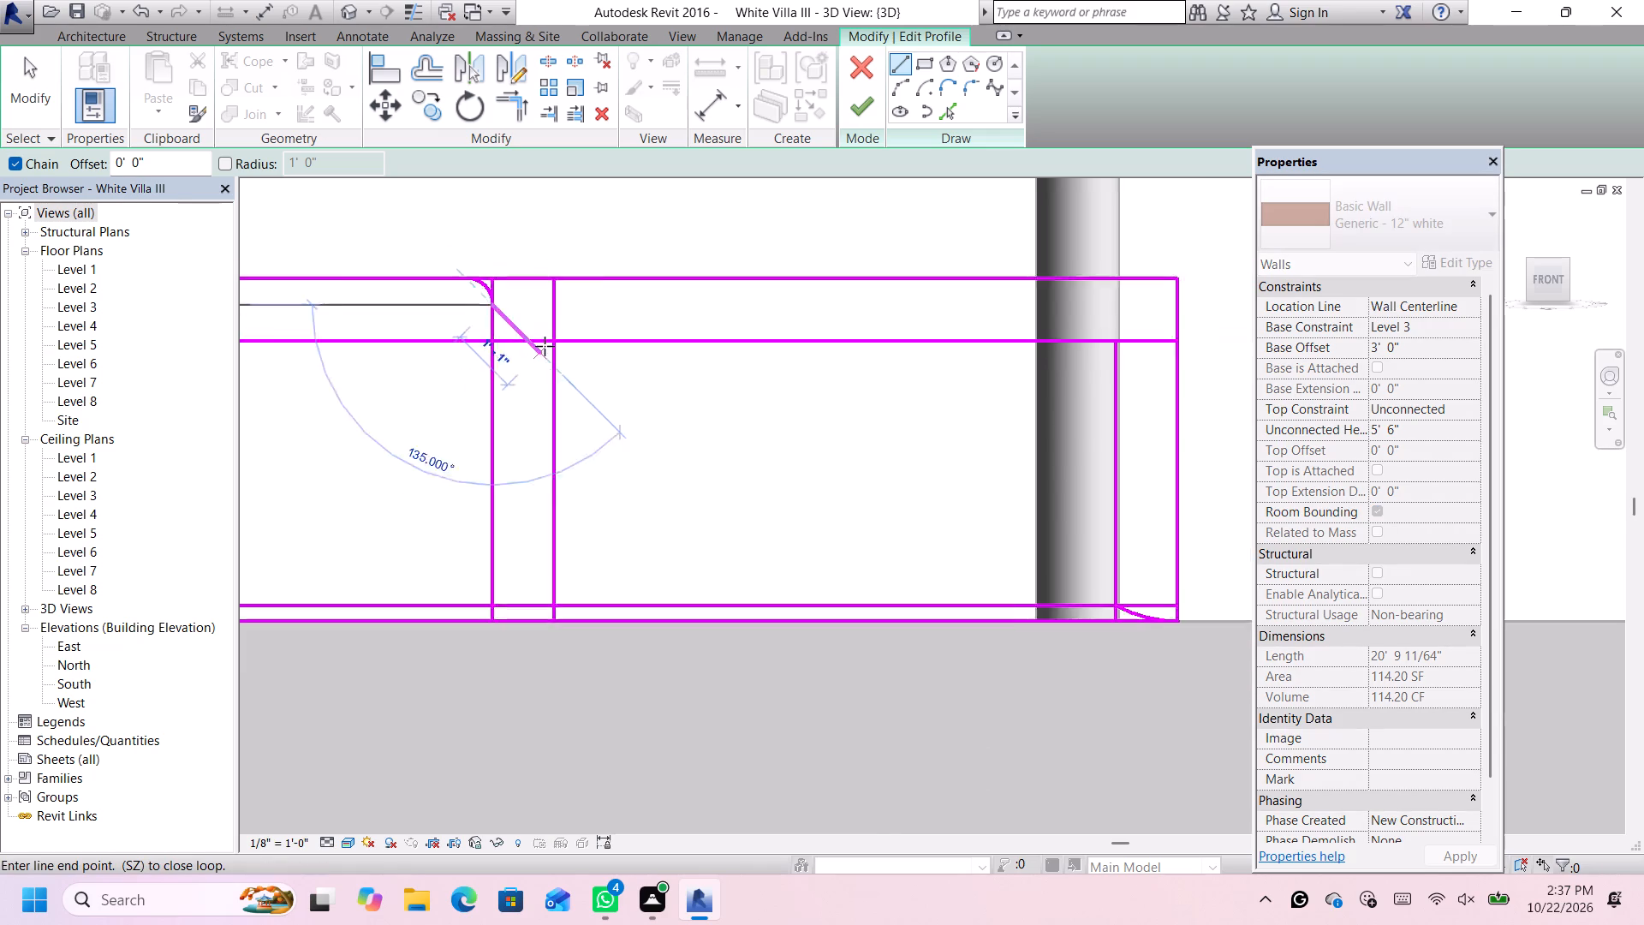
scroll(545, 346, "down", 3)
scroll(940, 519, "up", 1)
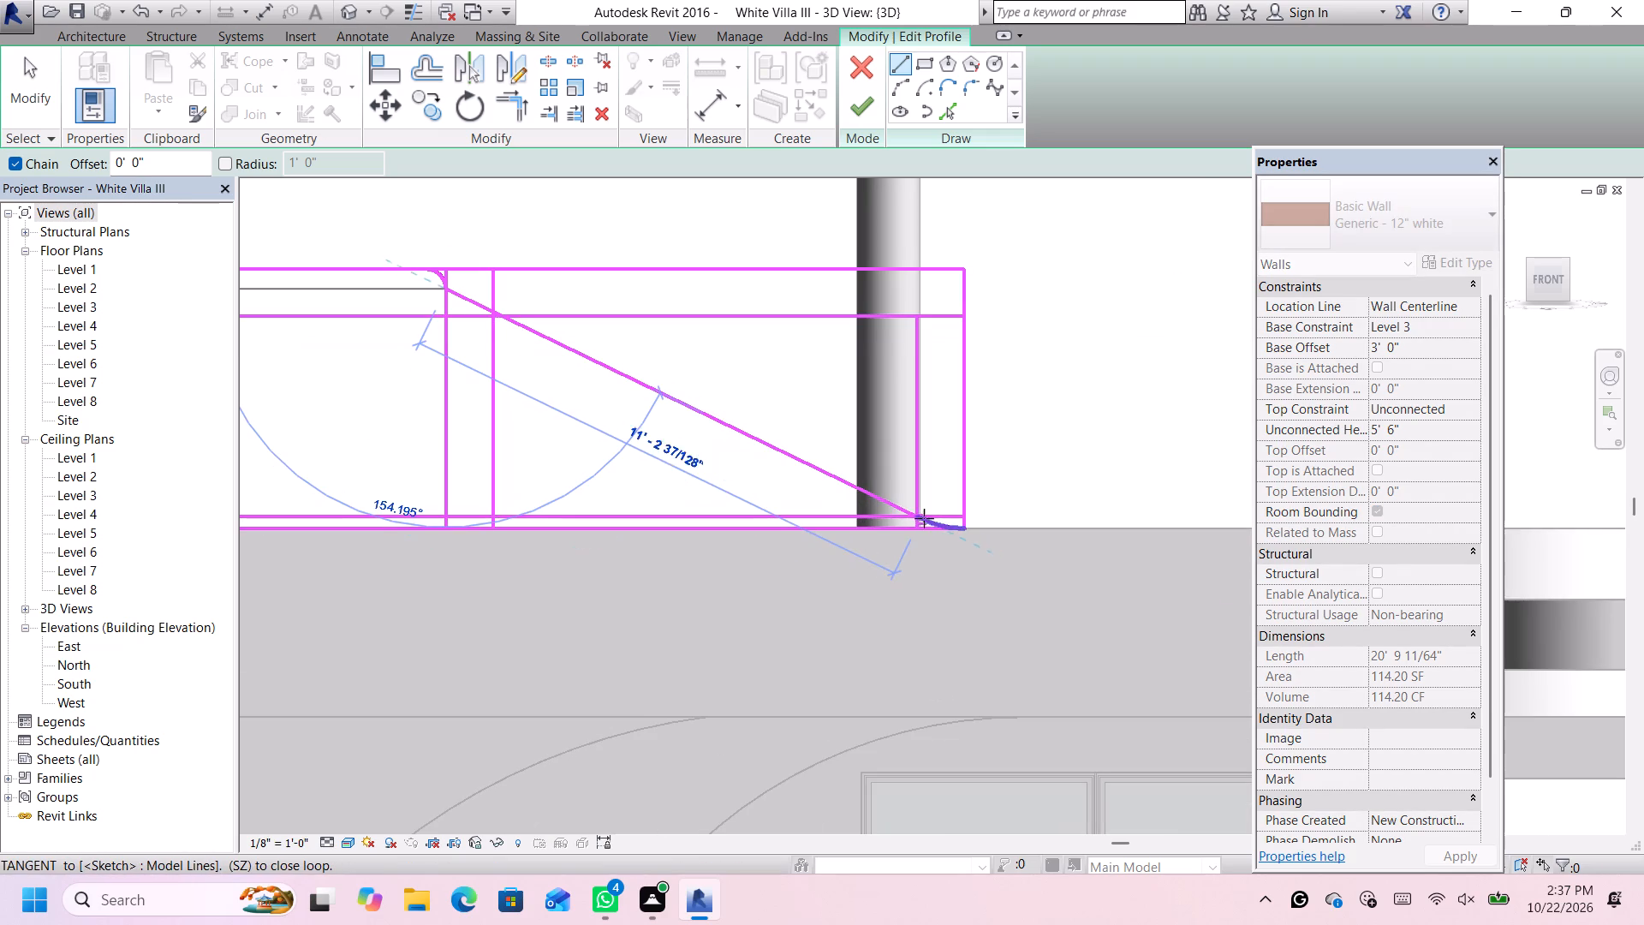
scroll(914, 516, "up", 8)
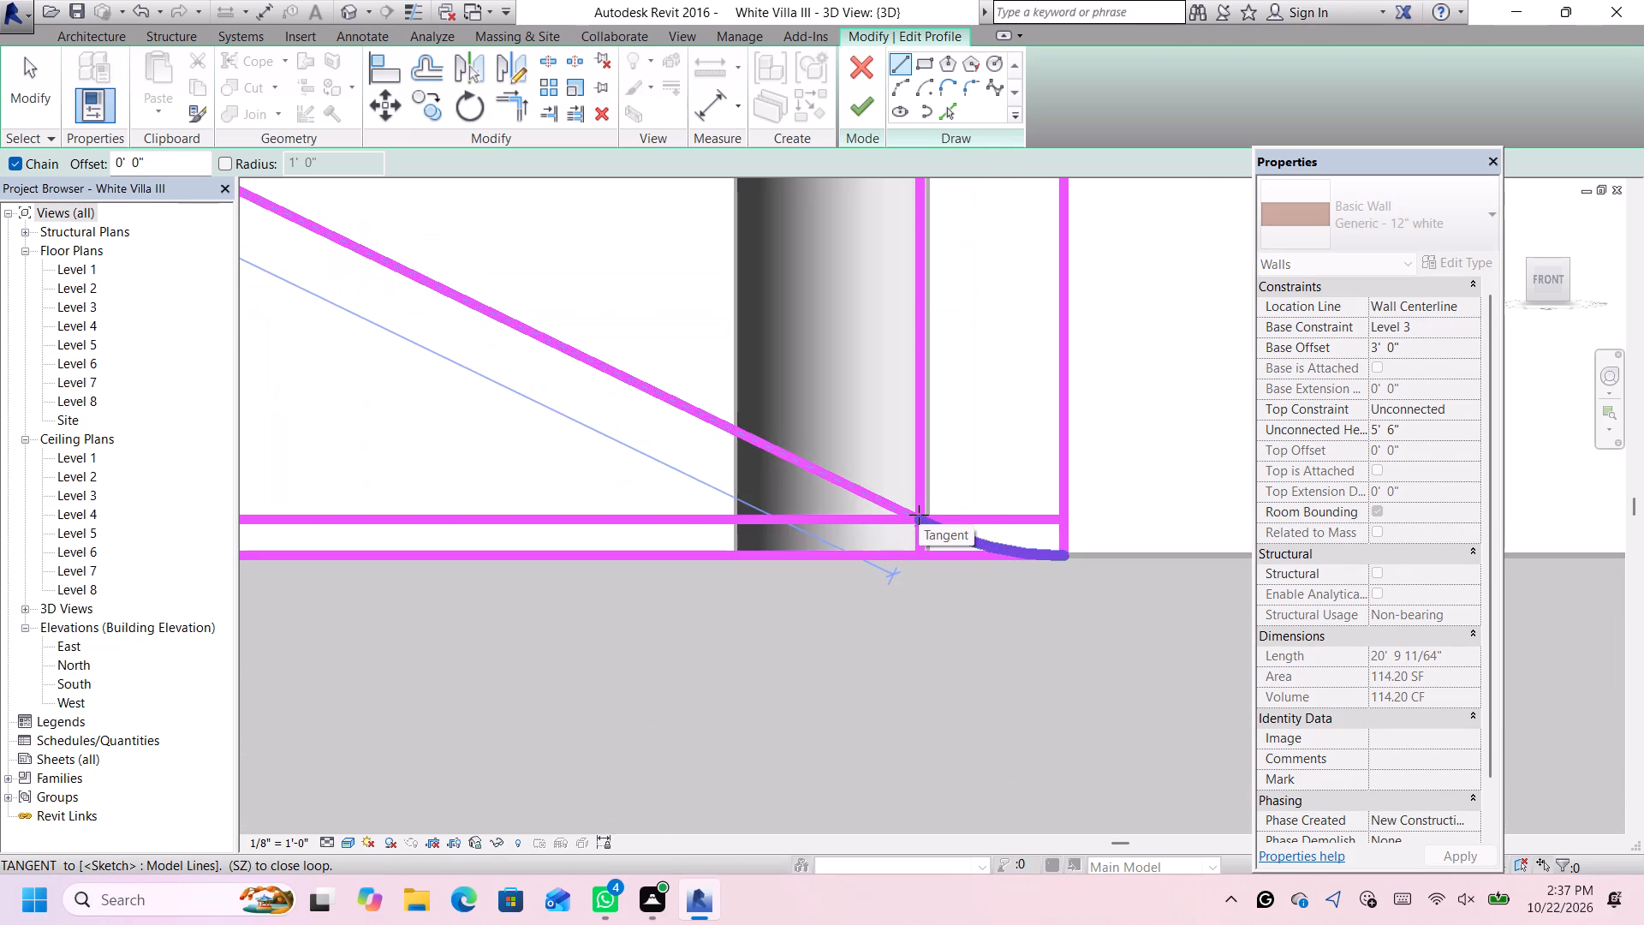
left_click(919, 515)
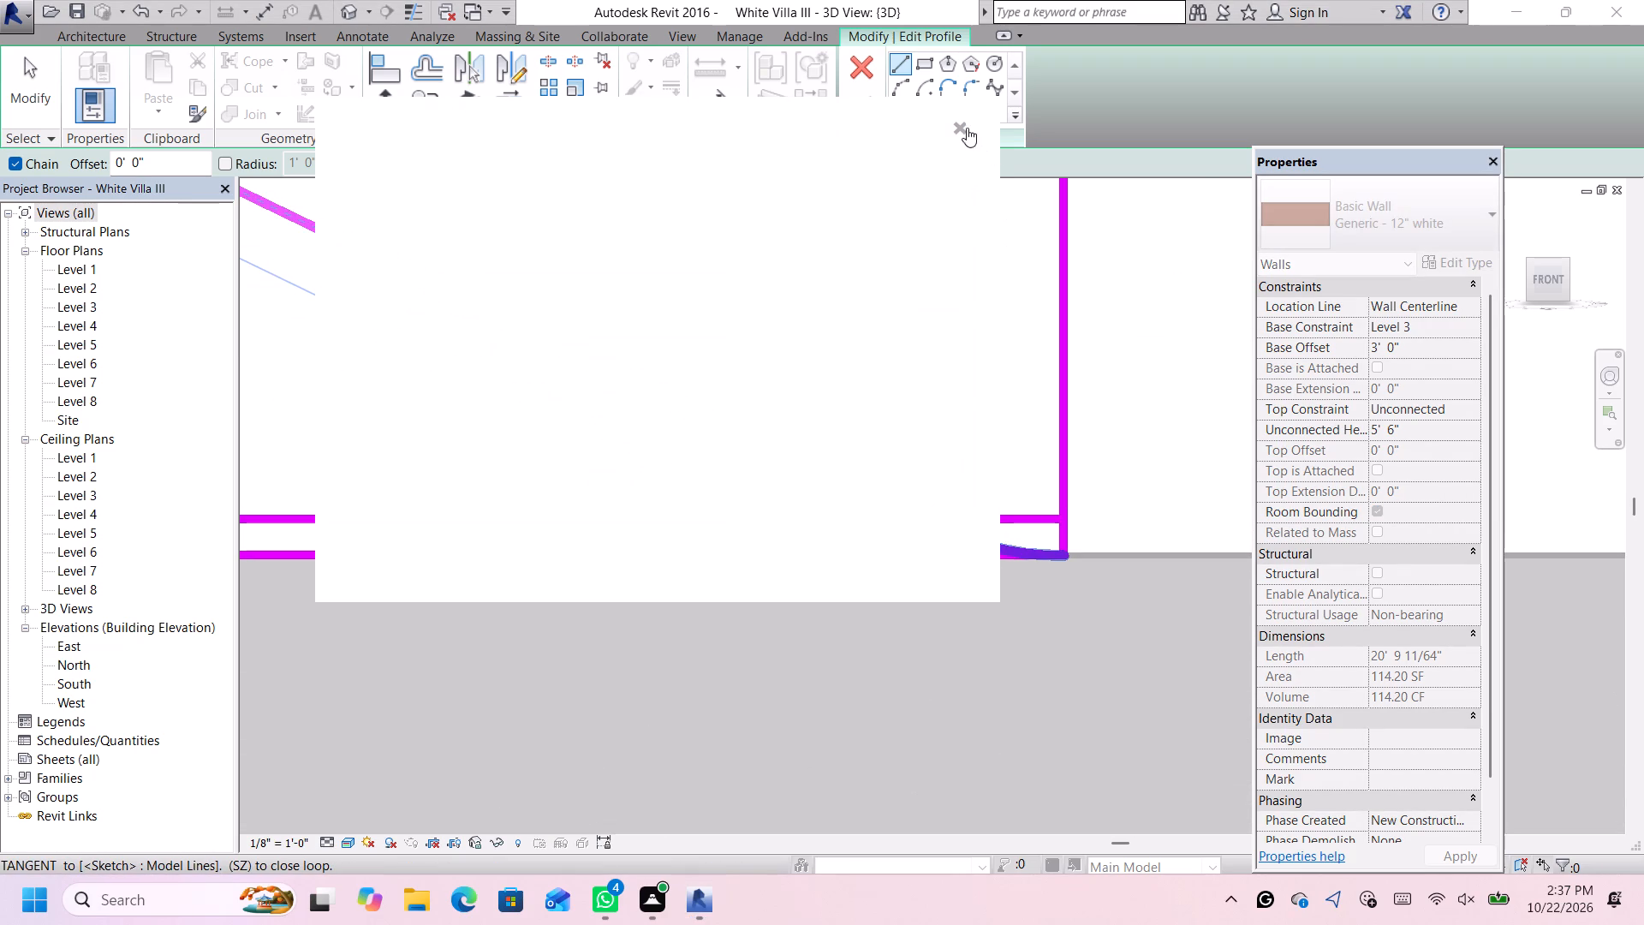
left_click(957, 119)
scroll(967, 135, "down", 6)
scroll(815, 237, "down", 3)
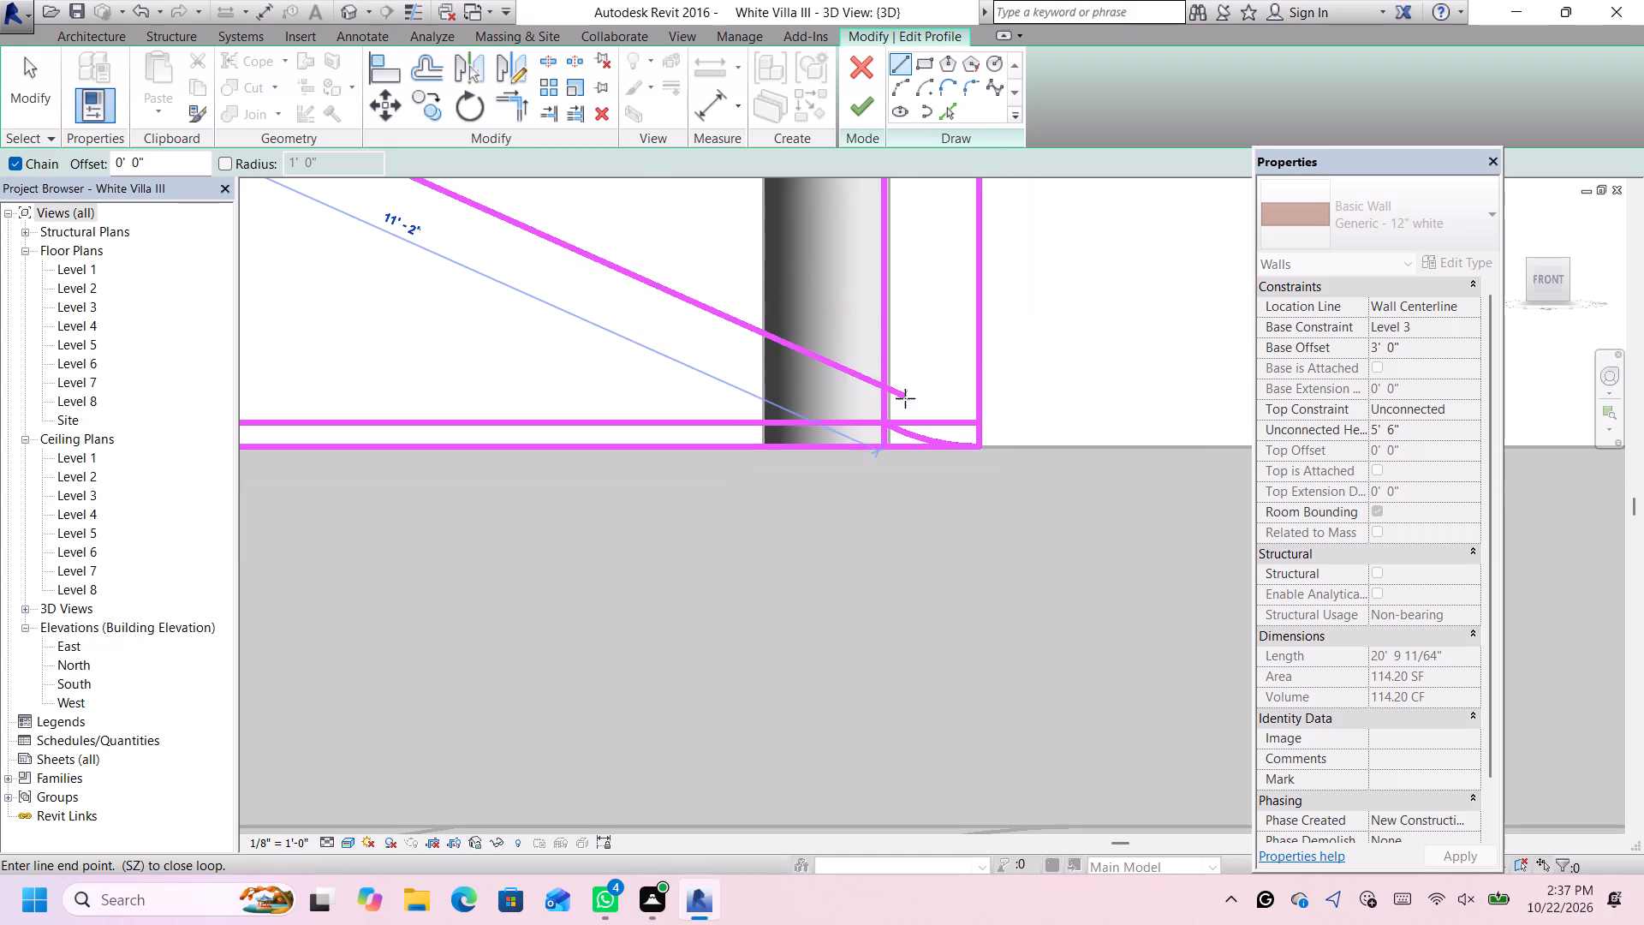
left_click(884, 424)
scroll(884, 419, "down", 5)
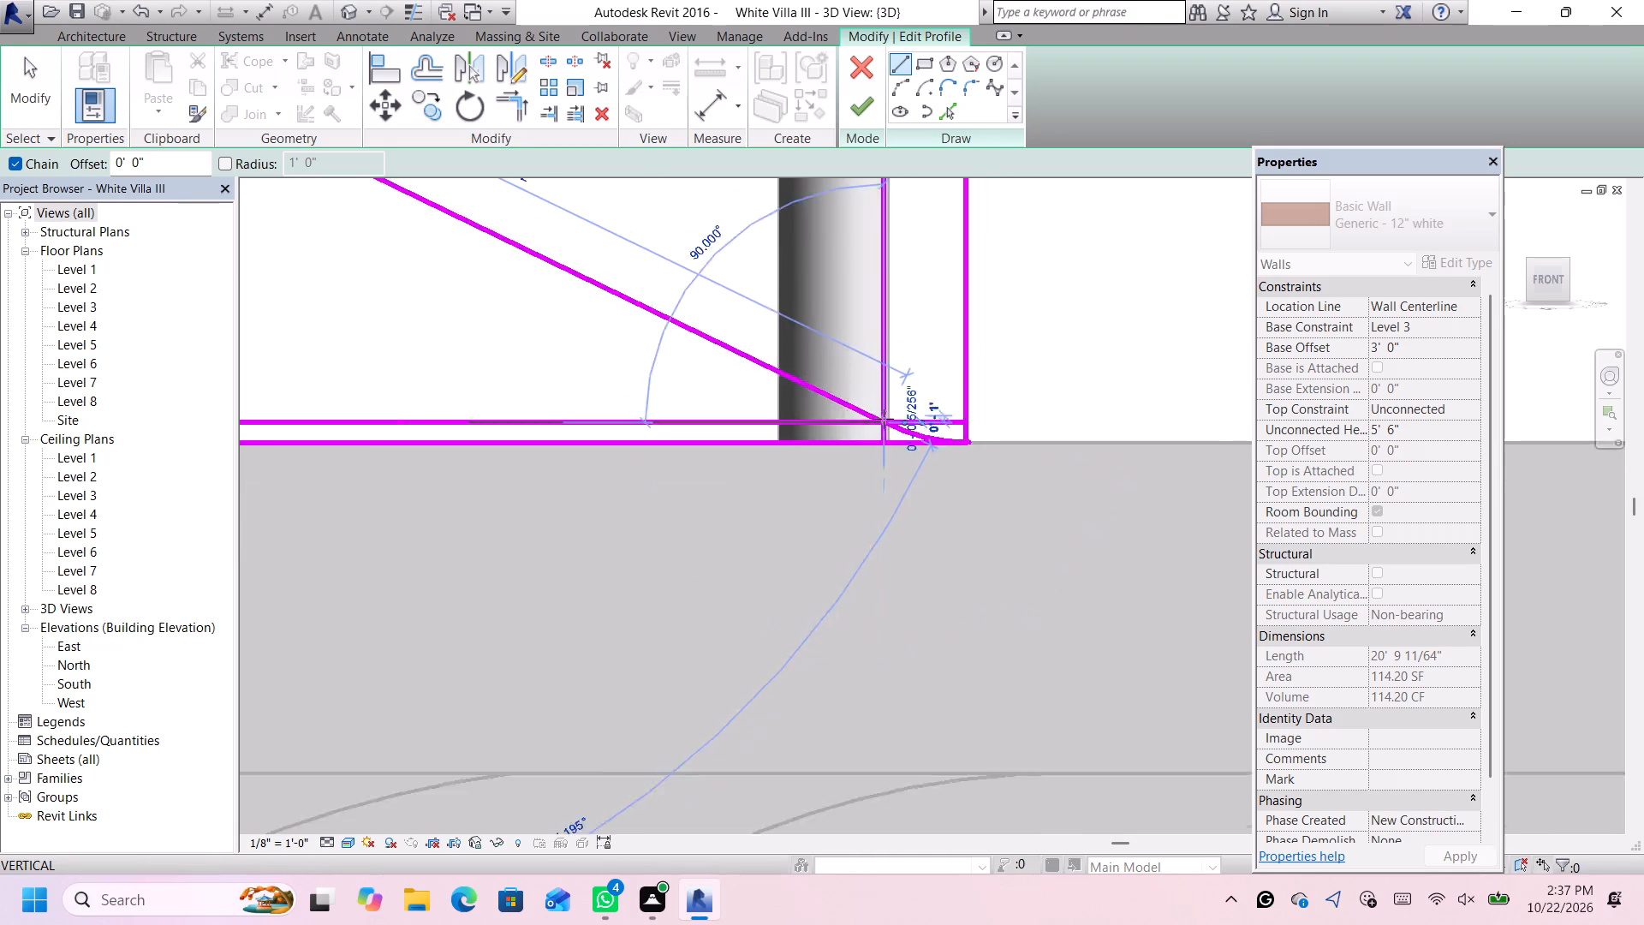
scroll(884, 419, "down", 3)
scroll(503, 301, "up", 5)
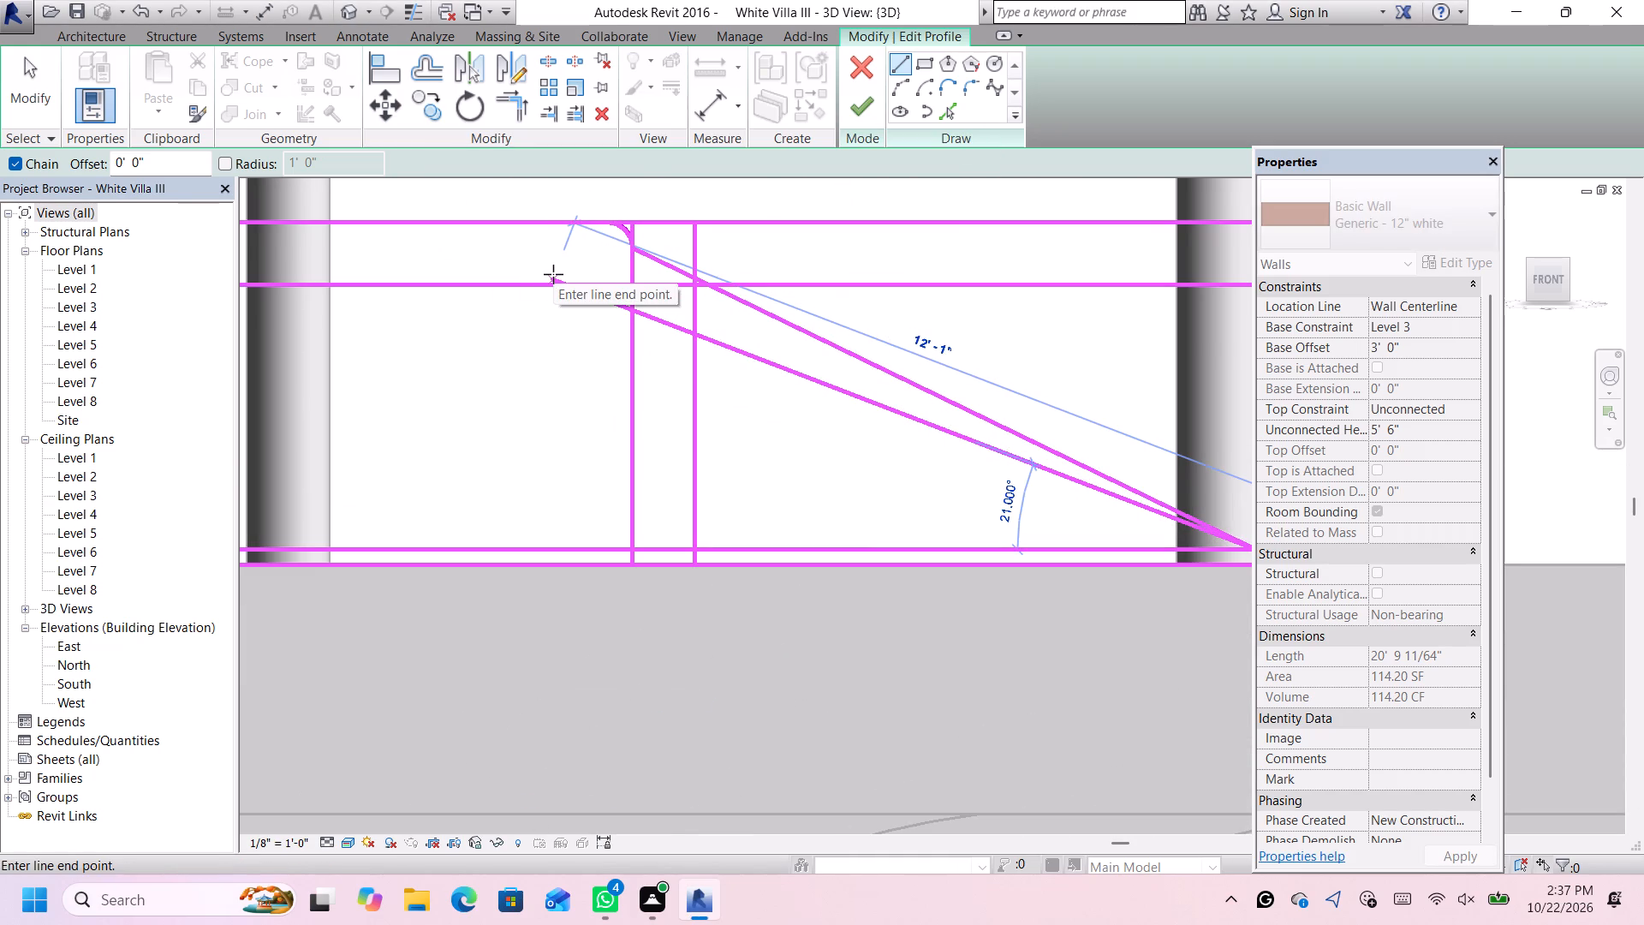
key("Escape")
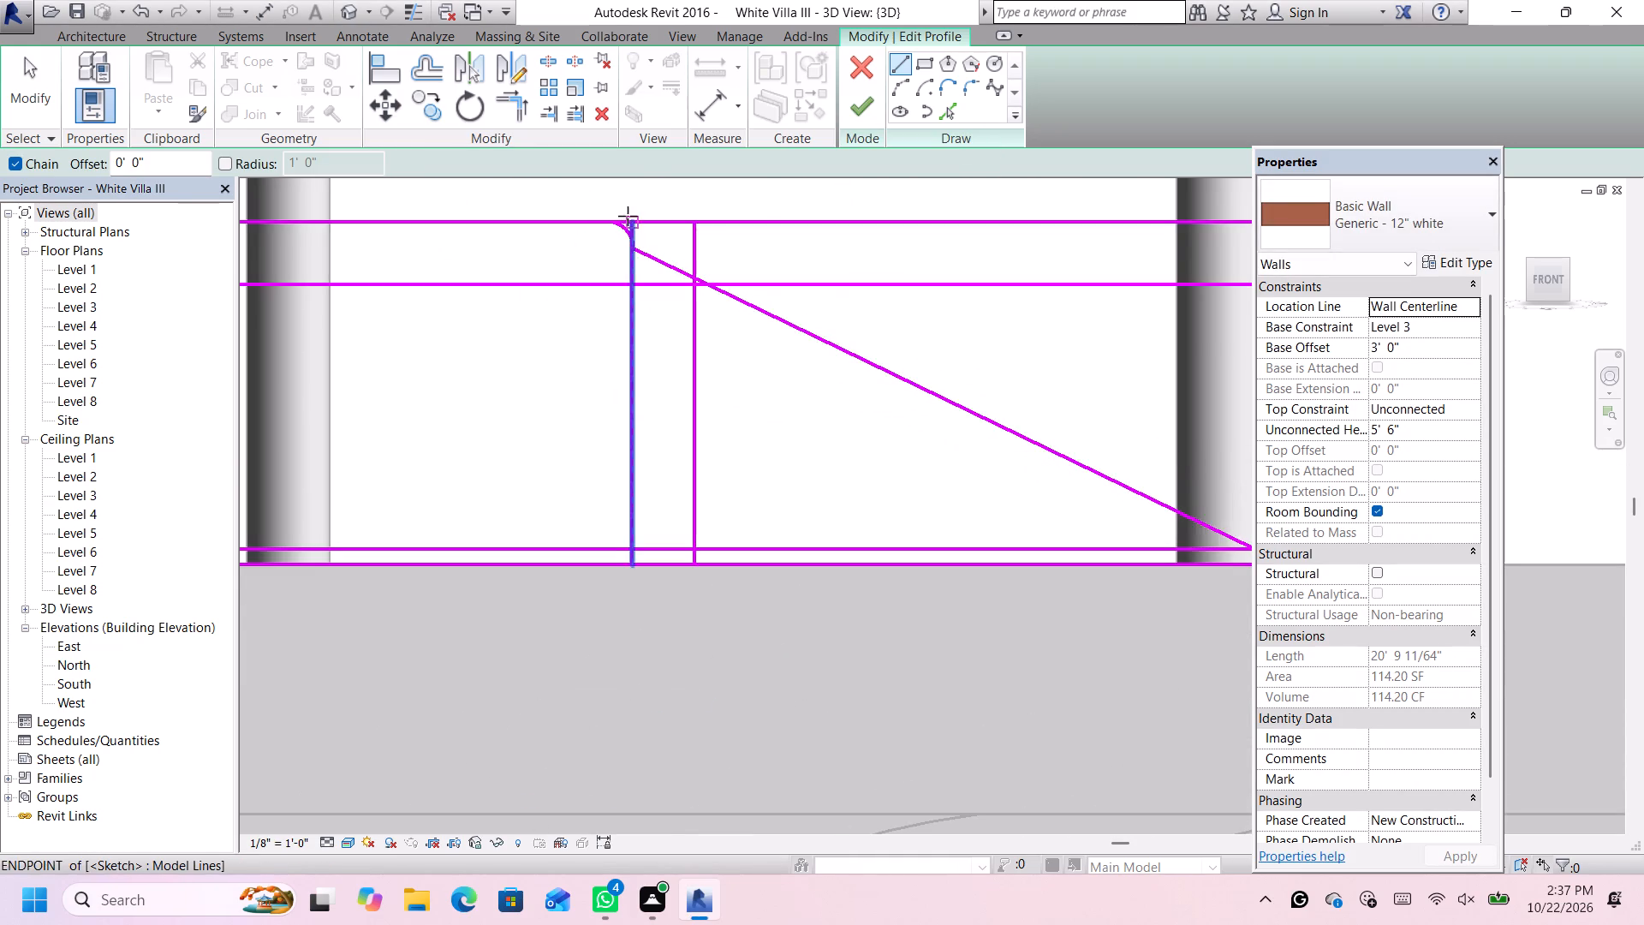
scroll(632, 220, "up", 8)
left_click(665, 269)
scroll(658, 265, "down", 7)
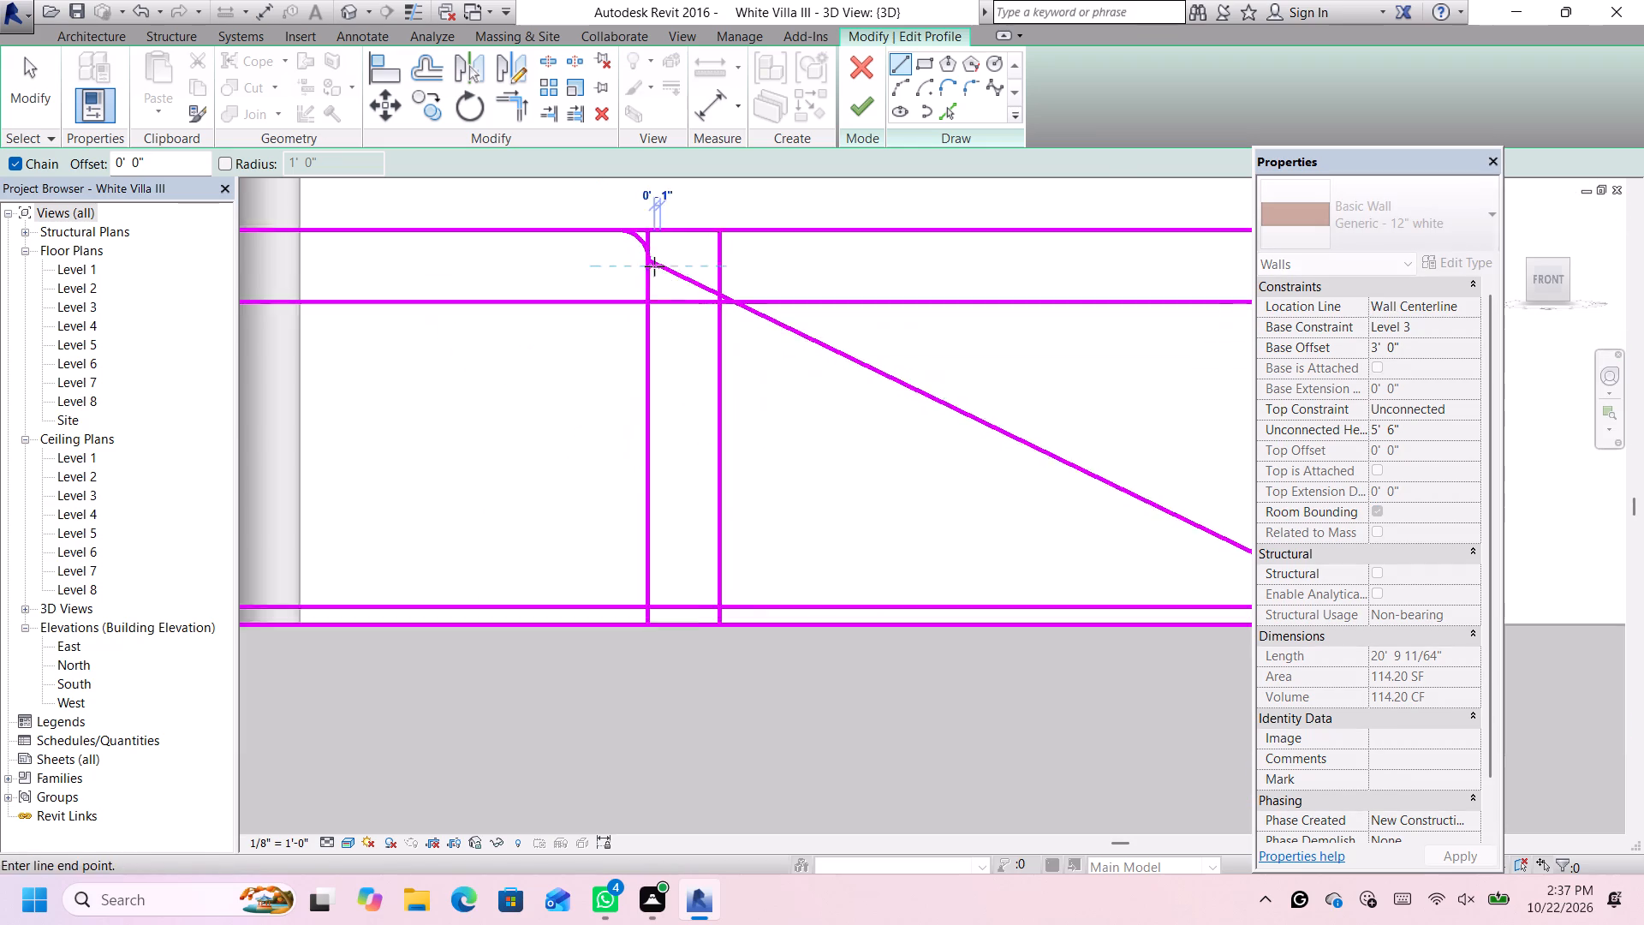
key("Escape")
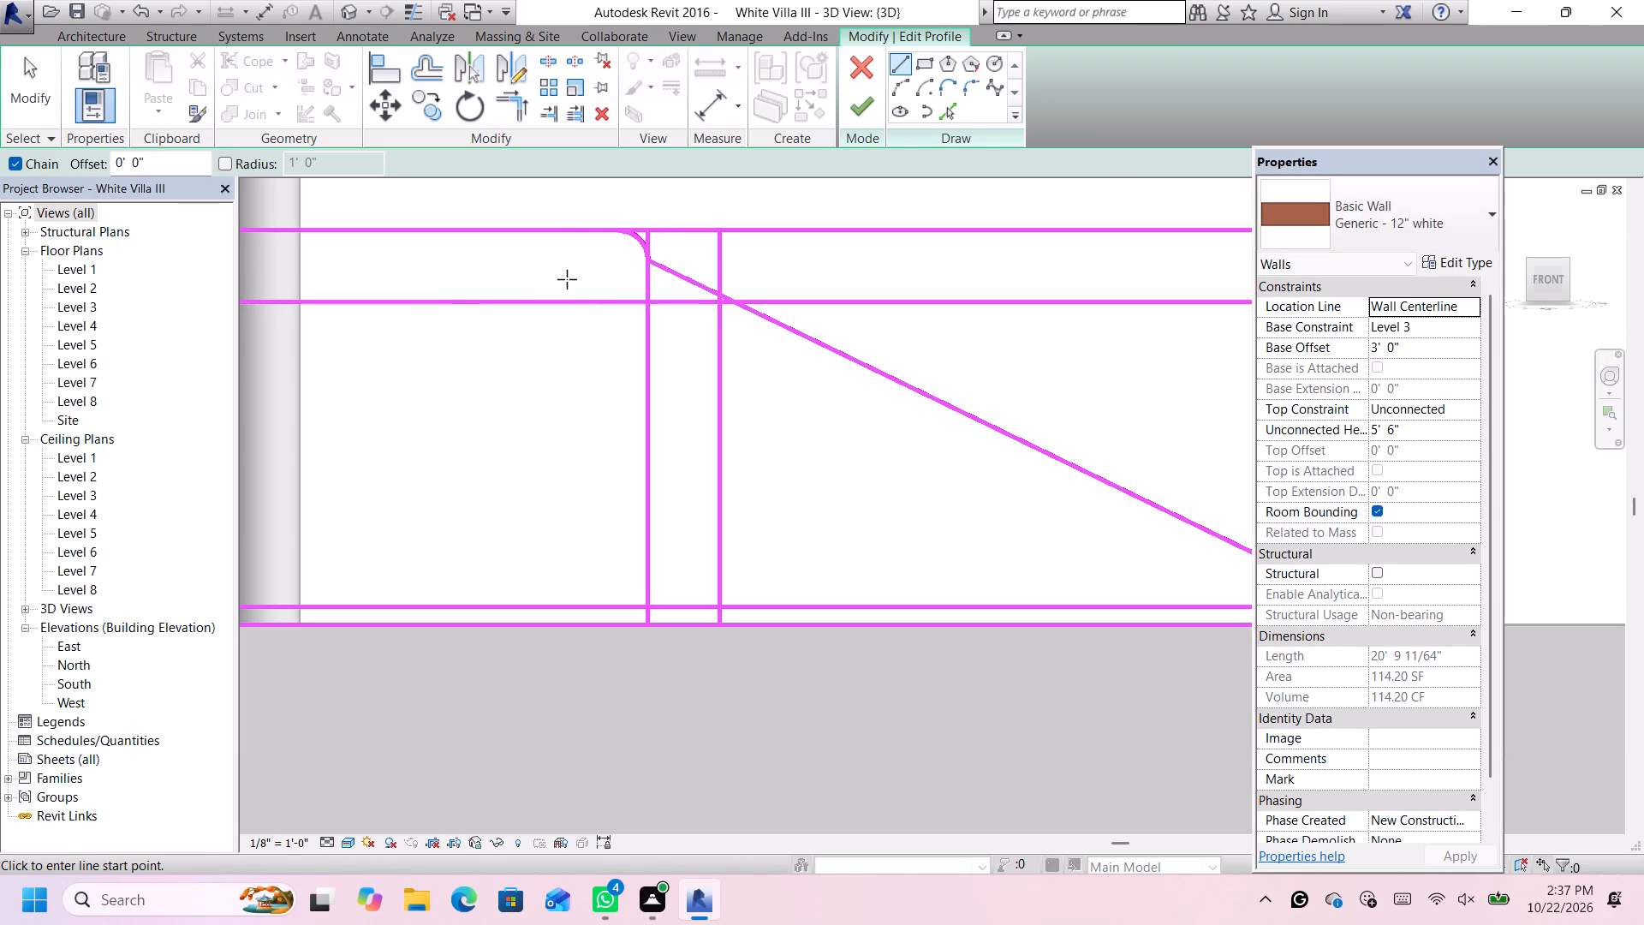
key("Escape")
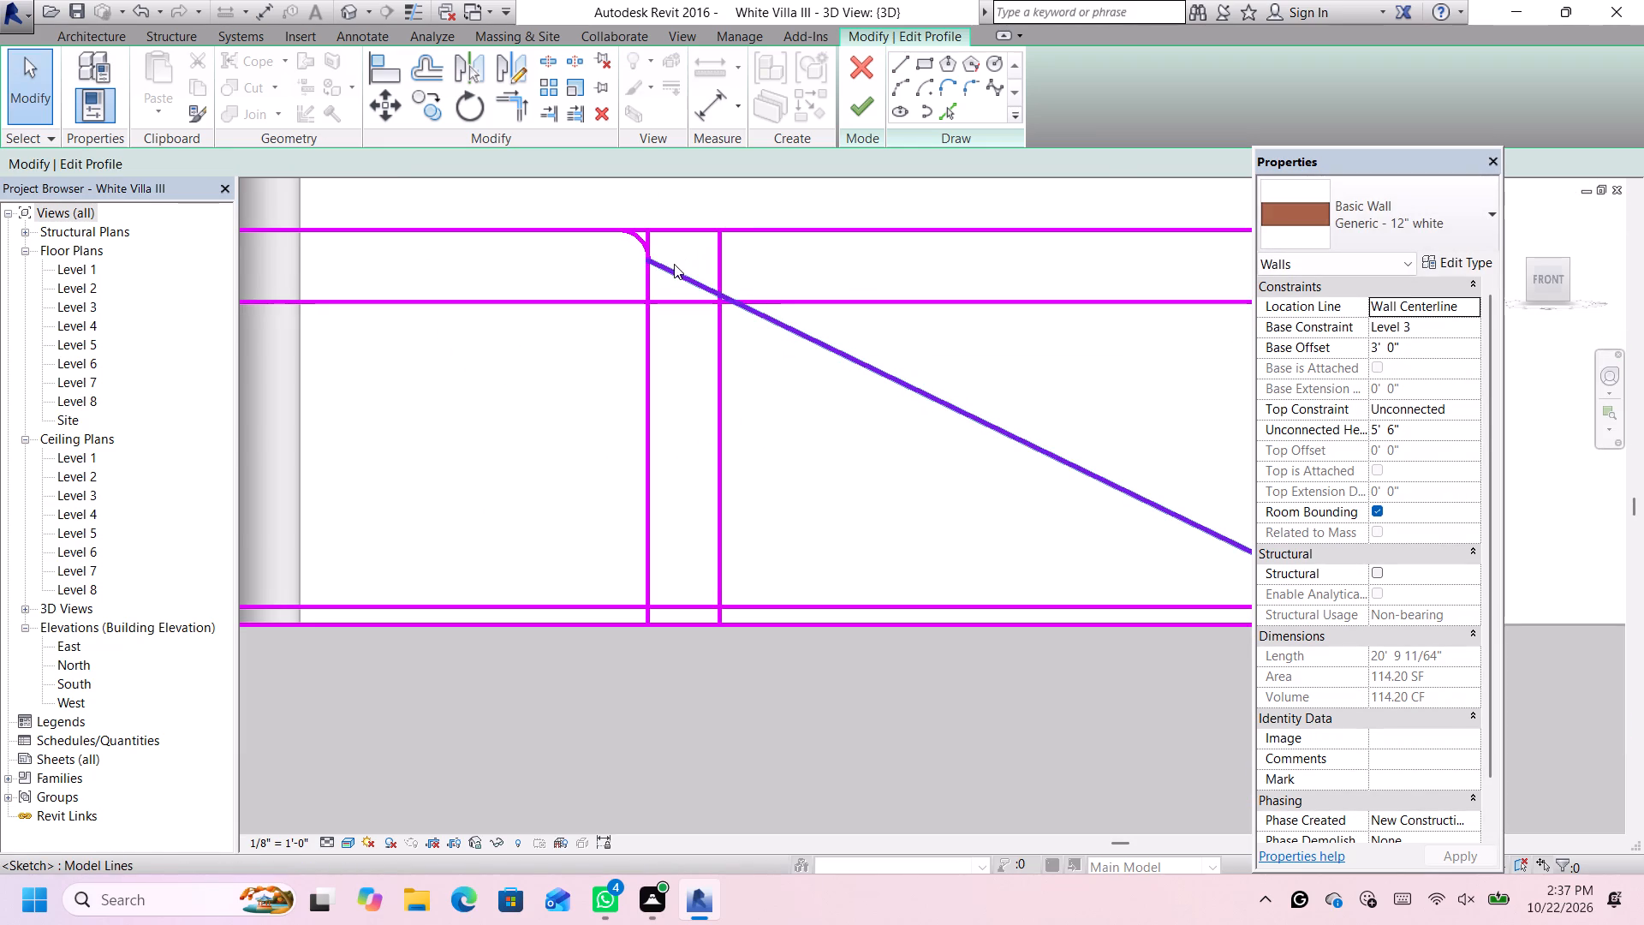
Move the diagonal line's upper end up along the middle vertical line, closer to the profile's top line.
left_click(674, 264)
scroll(659, 264, "up", 5)
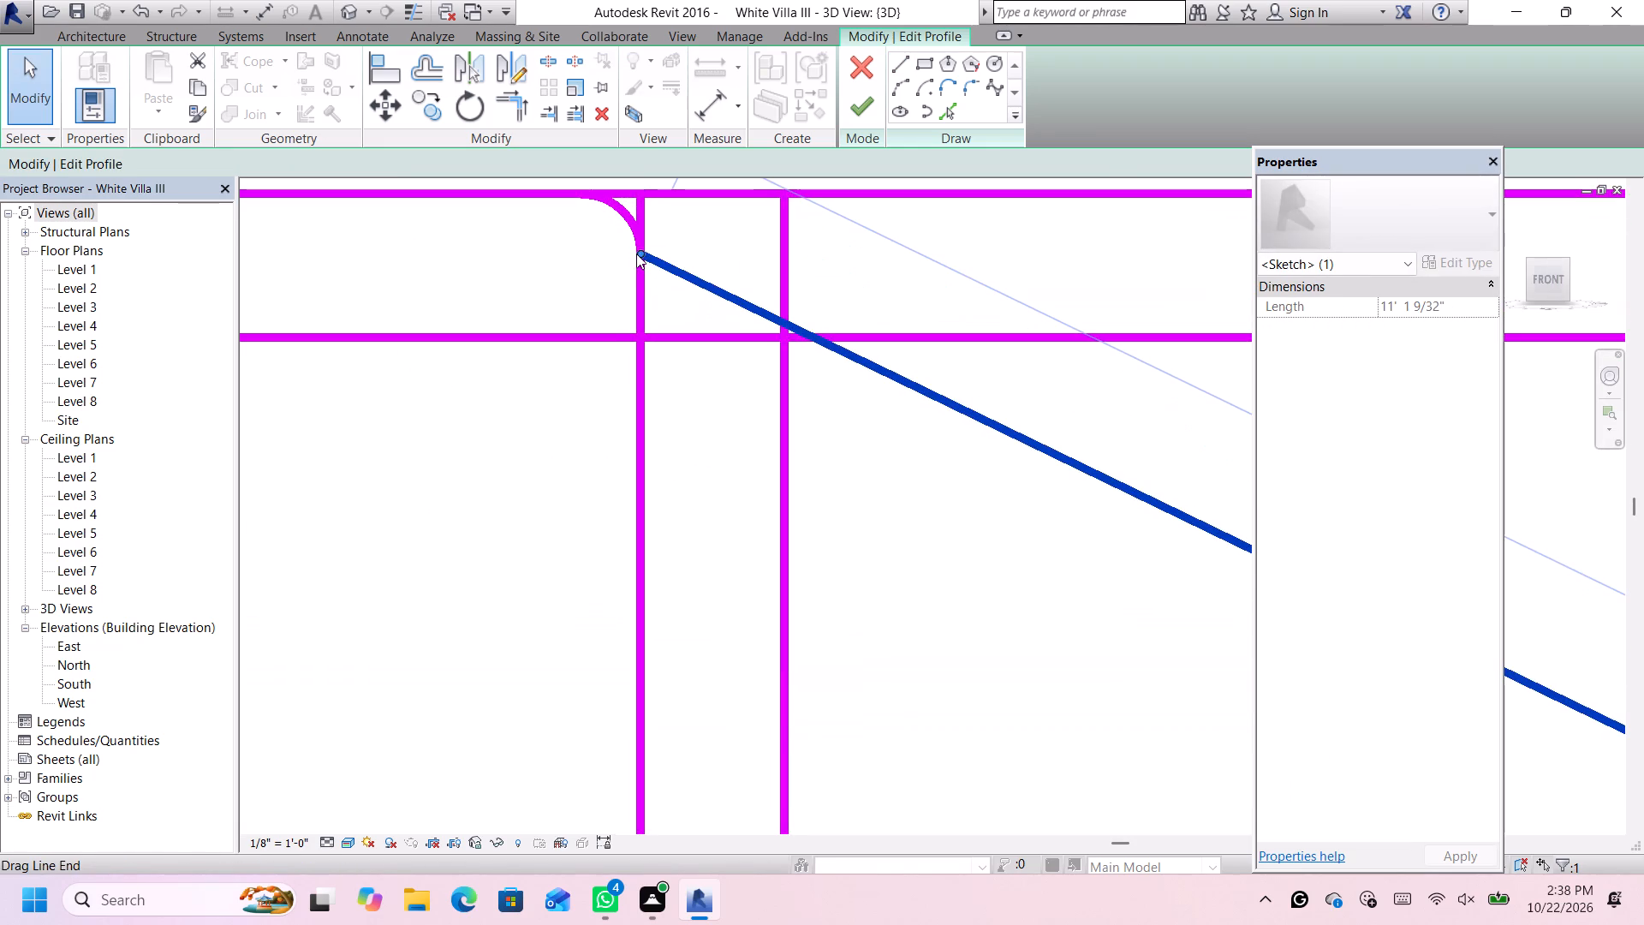
left_click_drag(638, 254, 645, 224)
Delete the 5" radius arc between the top line and the middle vertical line.
scroll(622, 222, "up", 1)
left_click(623, 215)
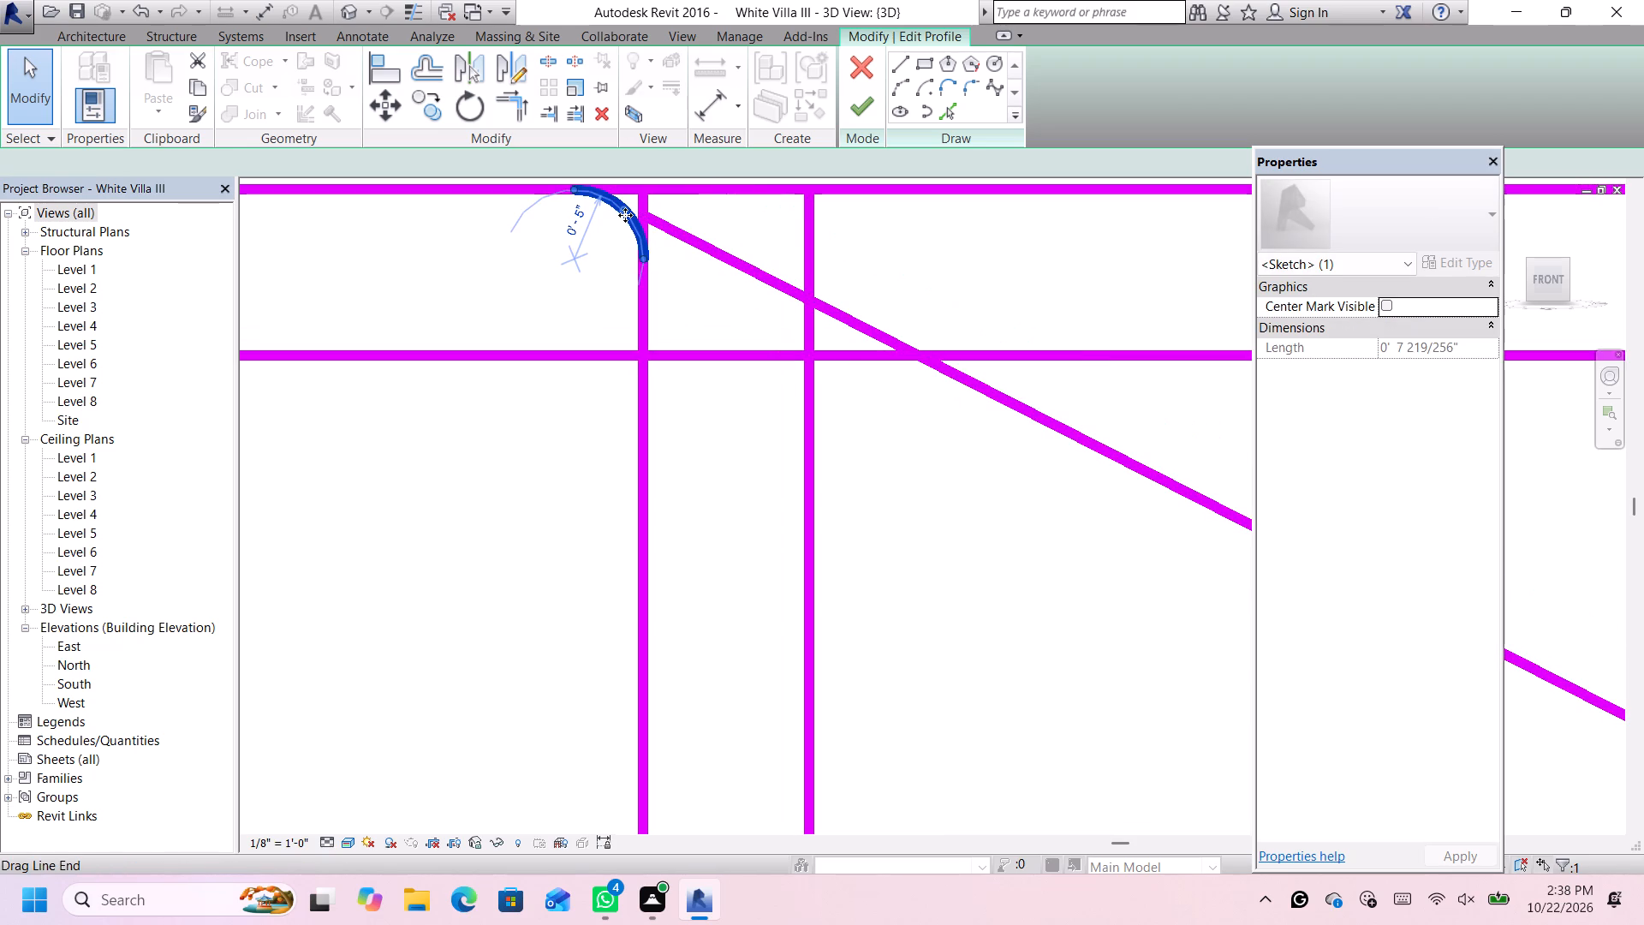
key("Delete")
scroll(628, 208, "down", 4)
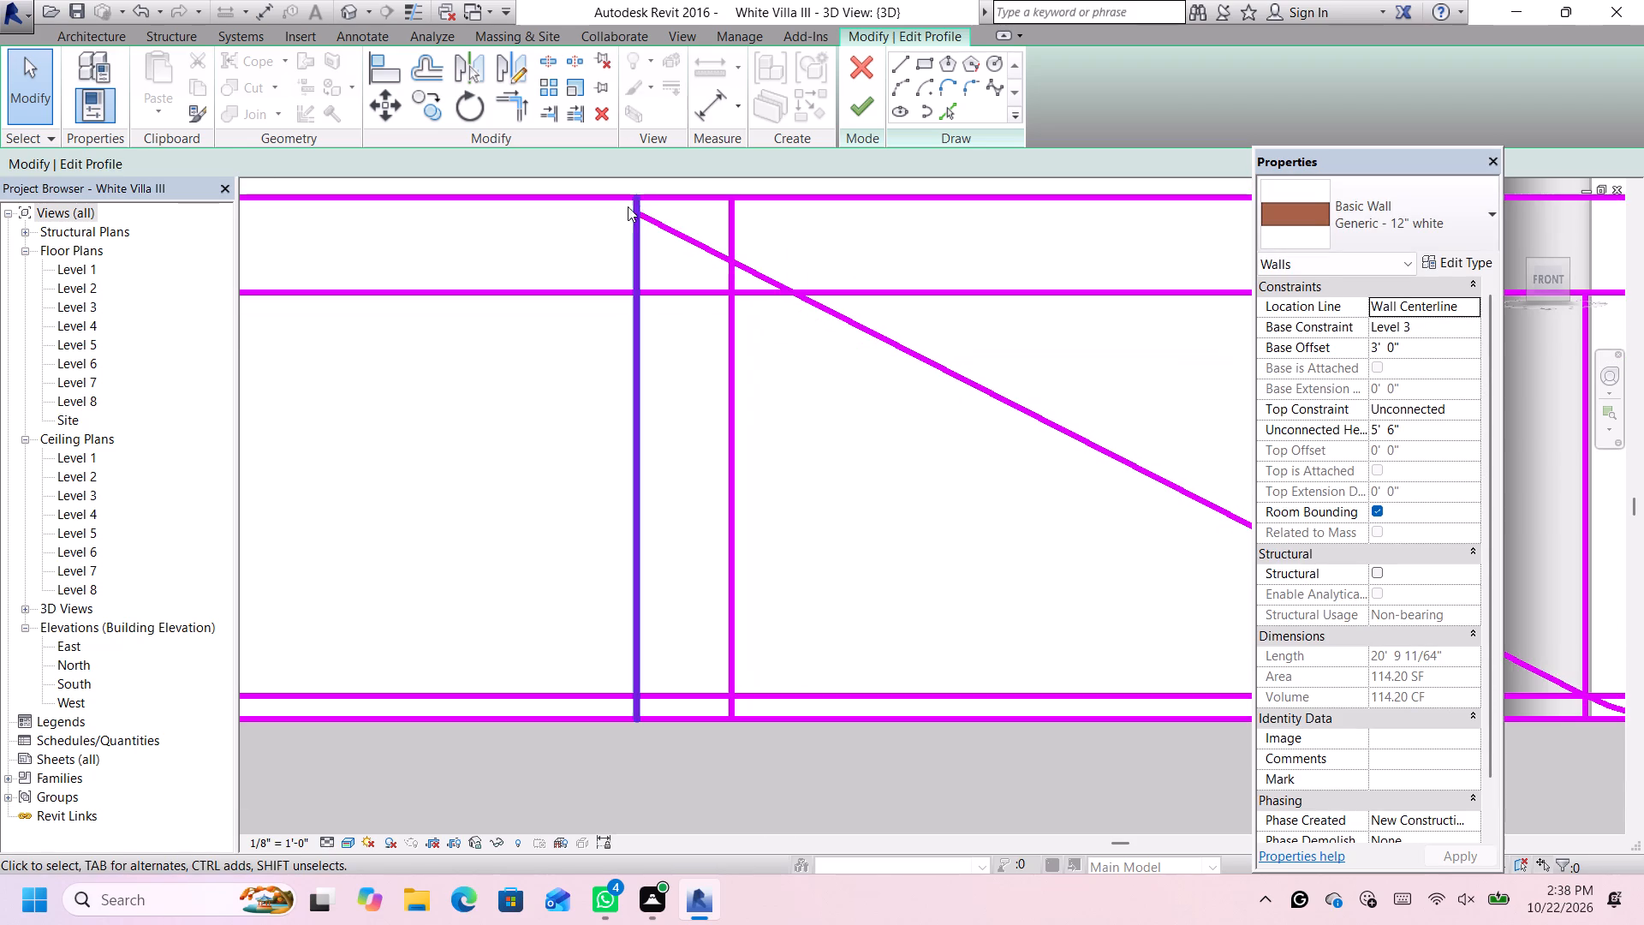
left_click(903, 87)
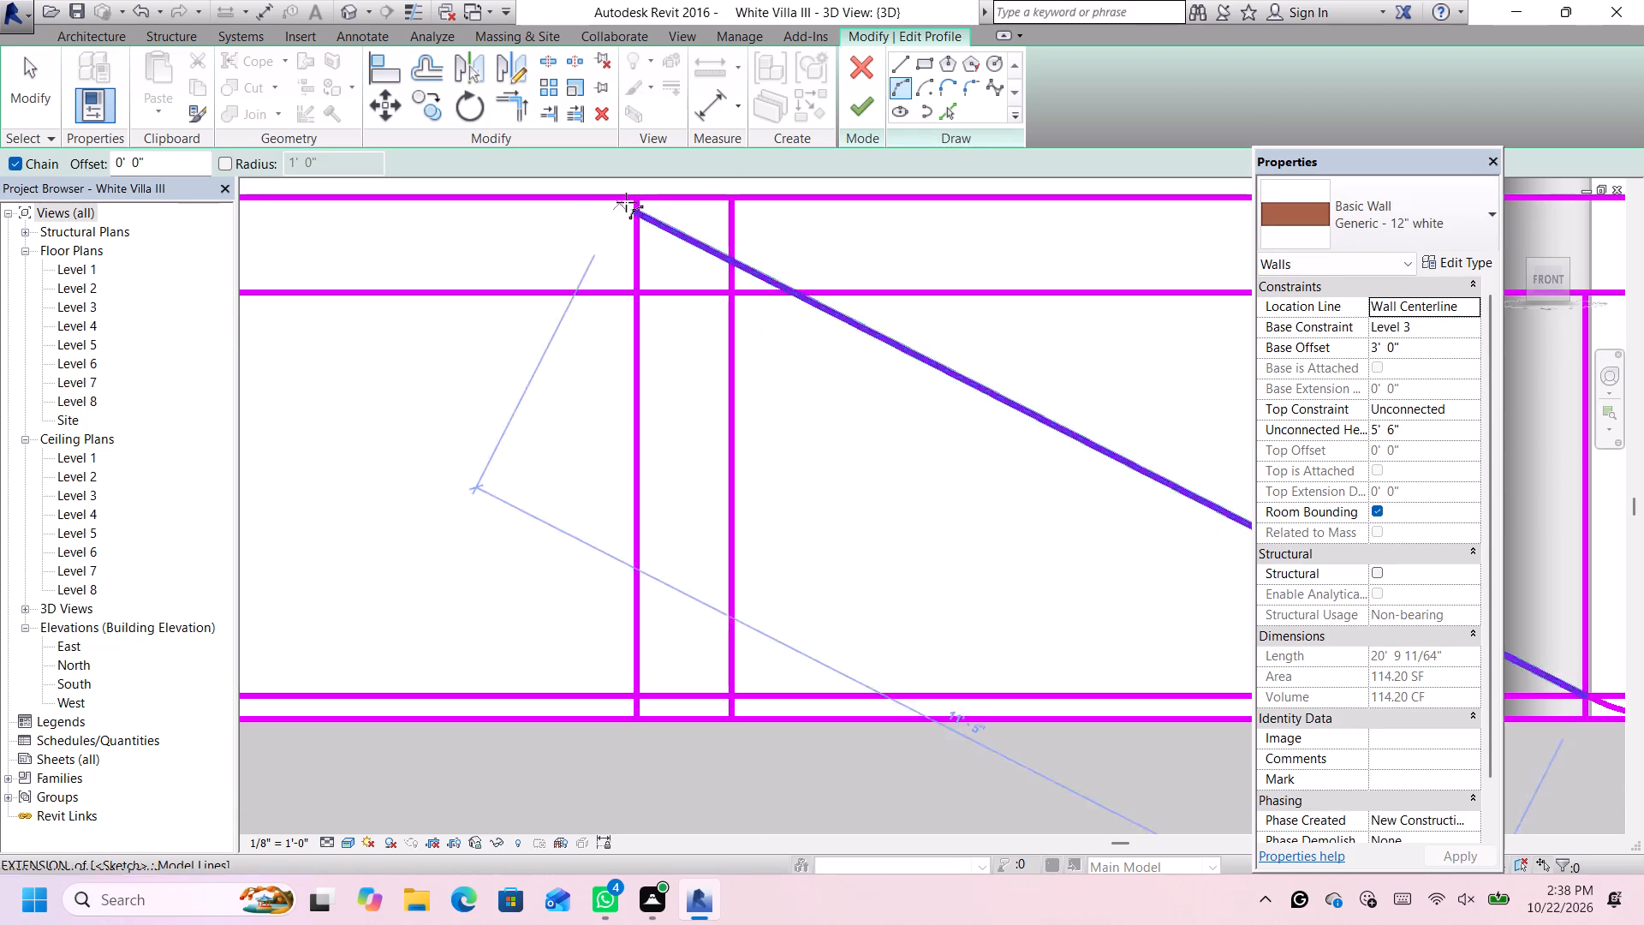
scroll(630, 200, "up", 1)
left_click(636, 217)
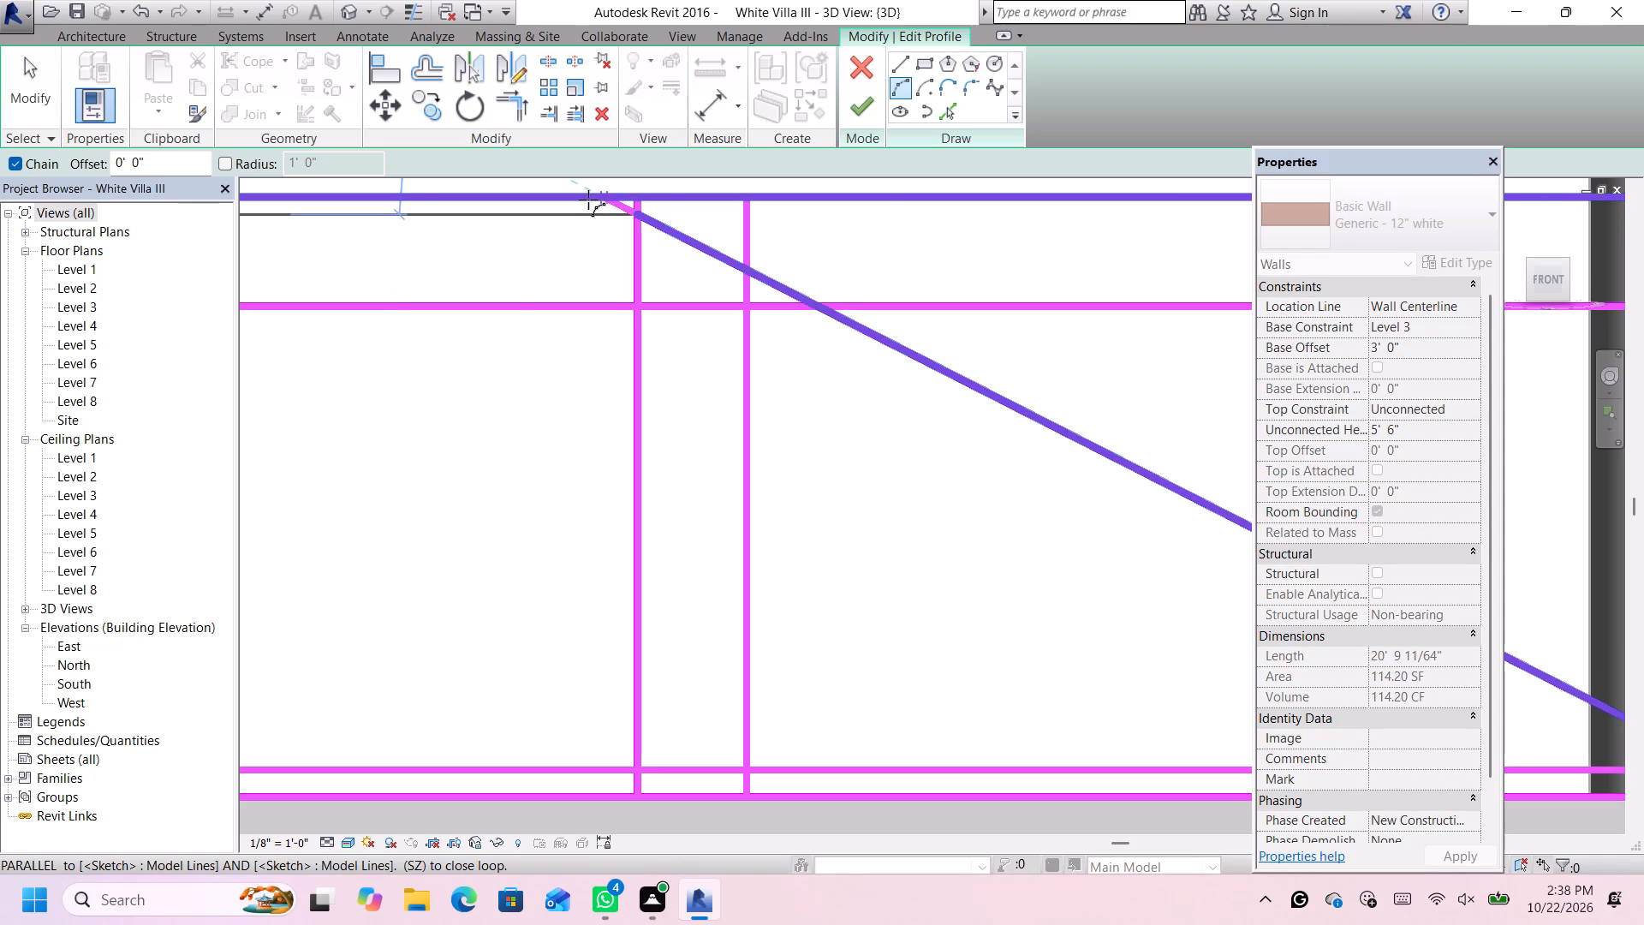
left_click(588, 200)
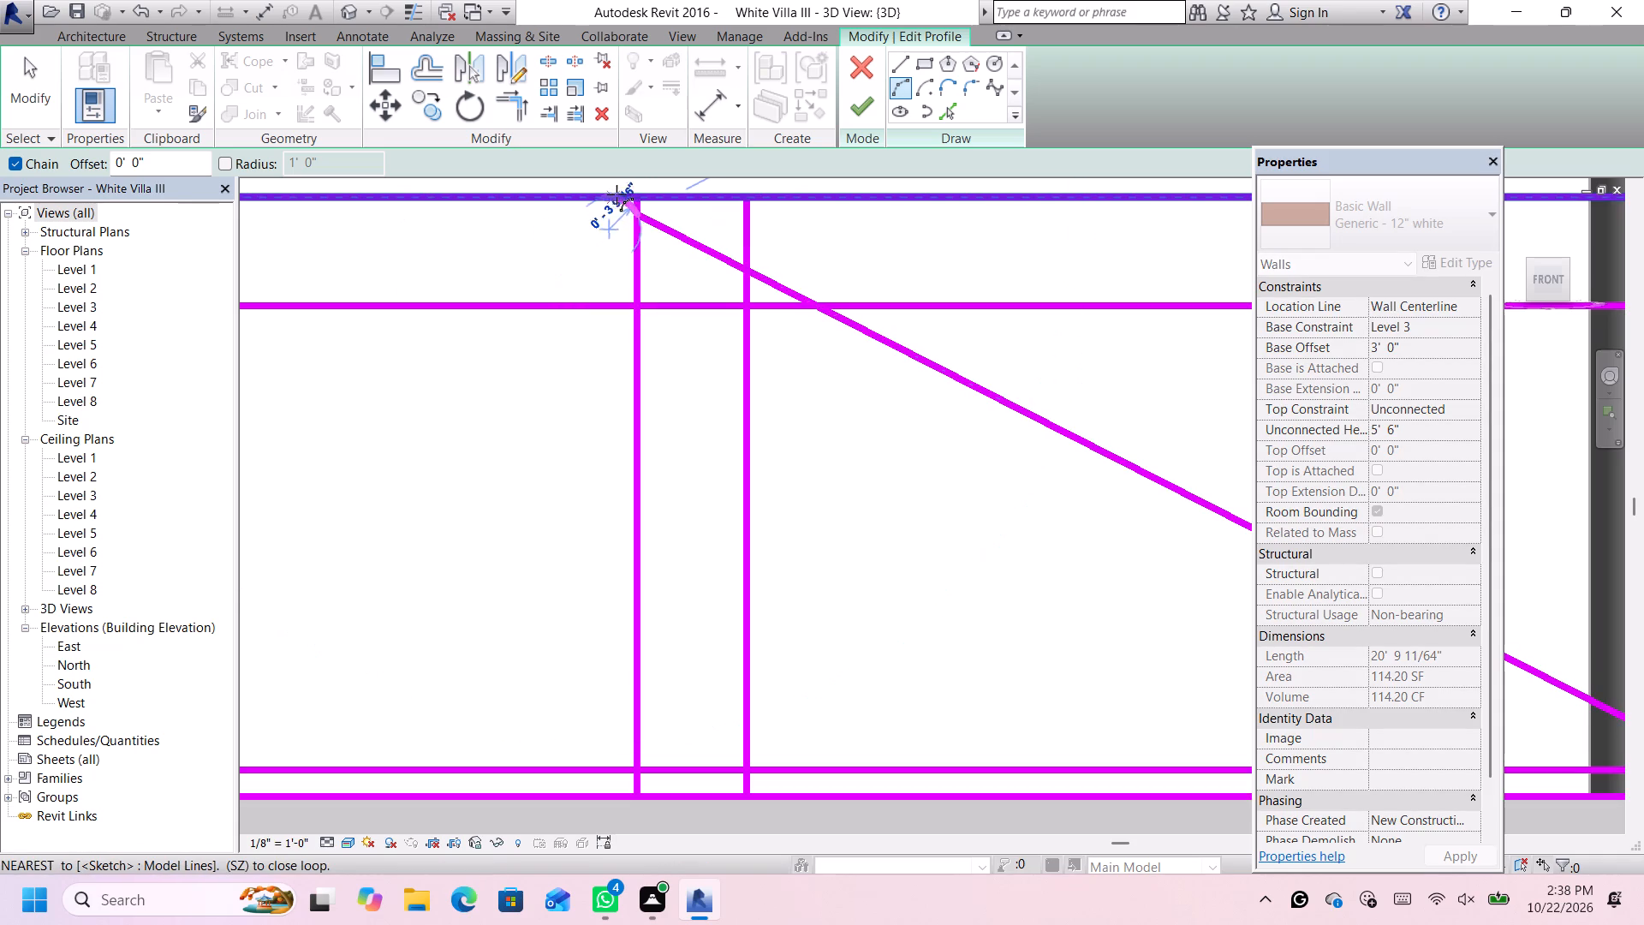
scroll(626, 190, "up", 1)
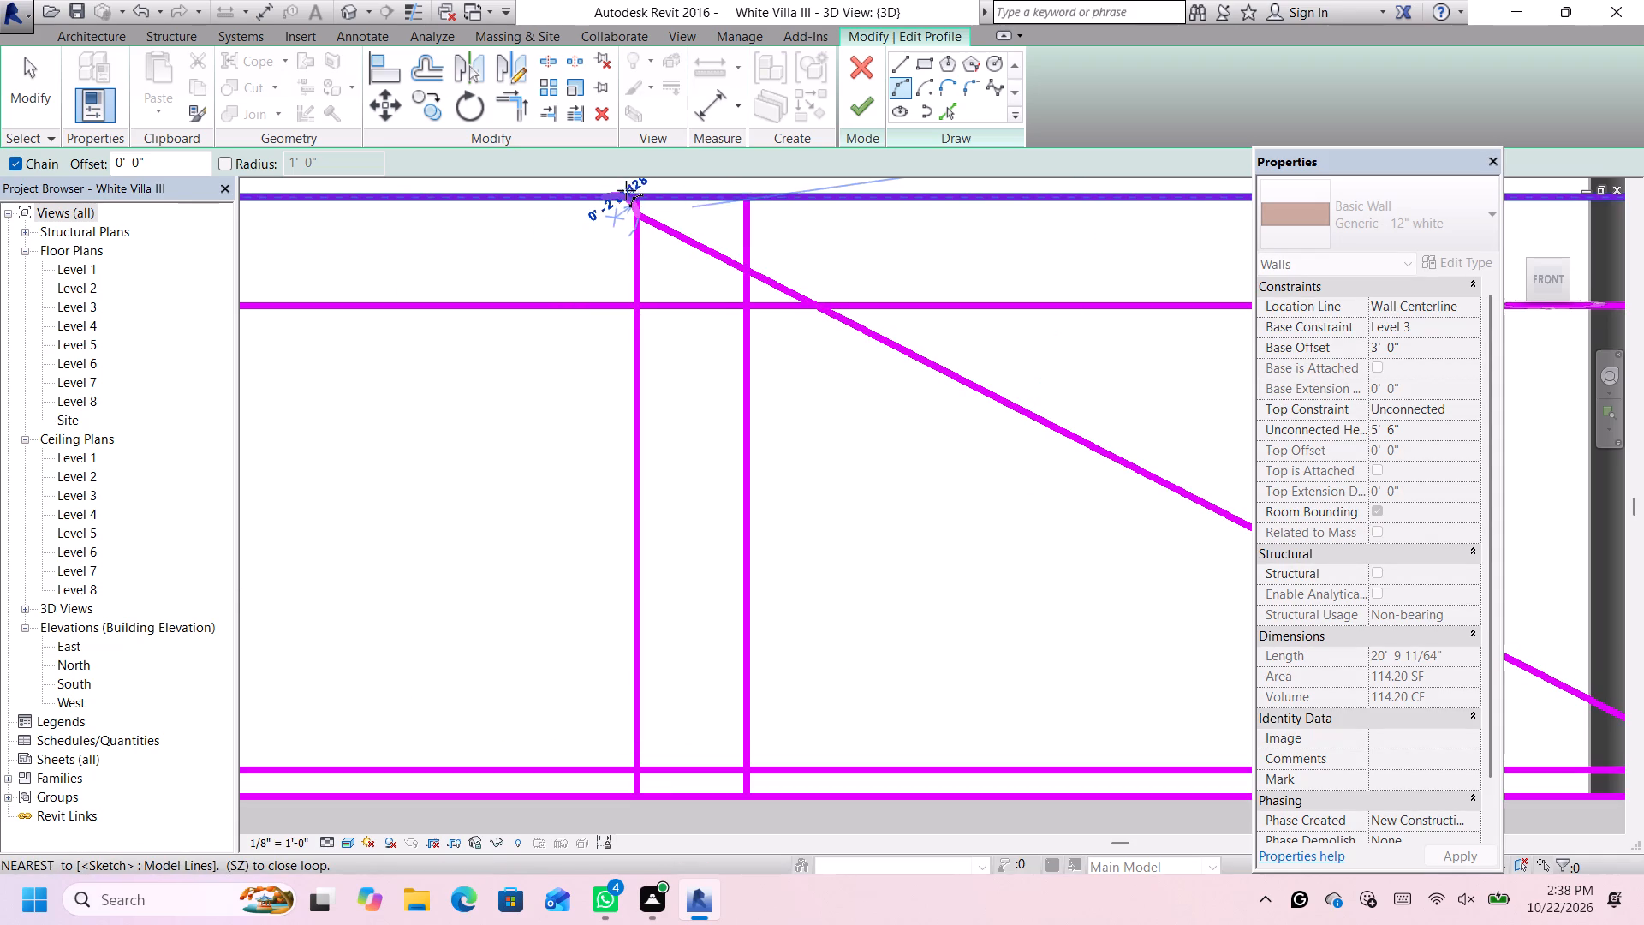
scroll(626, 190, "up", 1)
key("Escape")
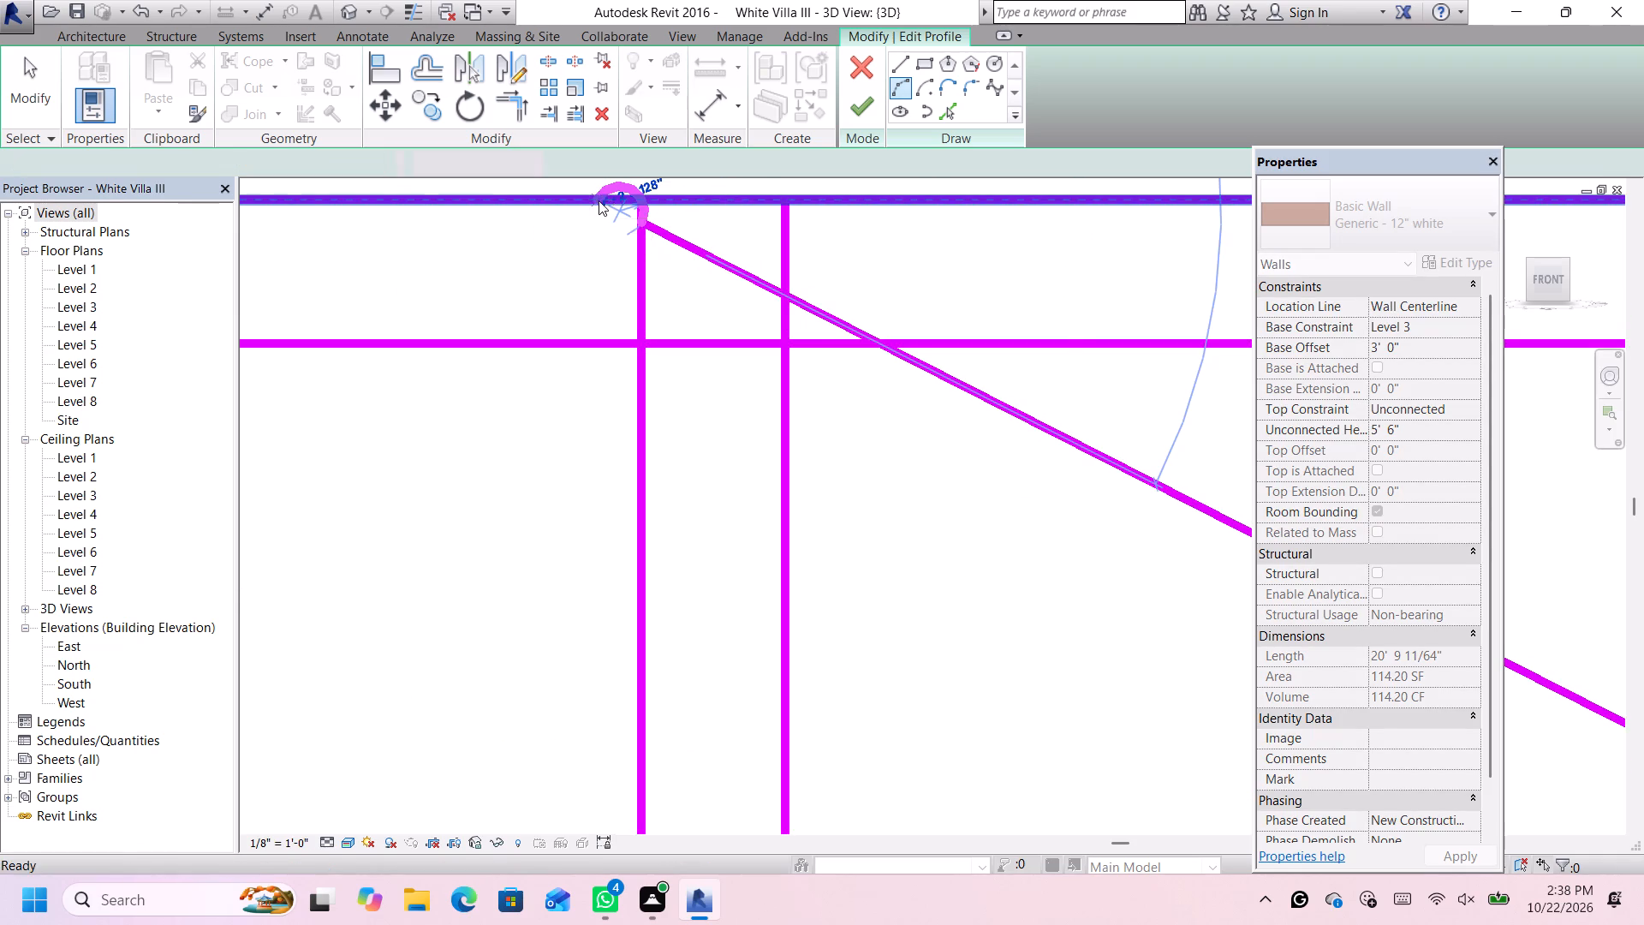
Draw an arc of about 1' 6 1/2" radius joining the diagonal line's upper end tangentially to the profile's top line.
left_click(638, 216)
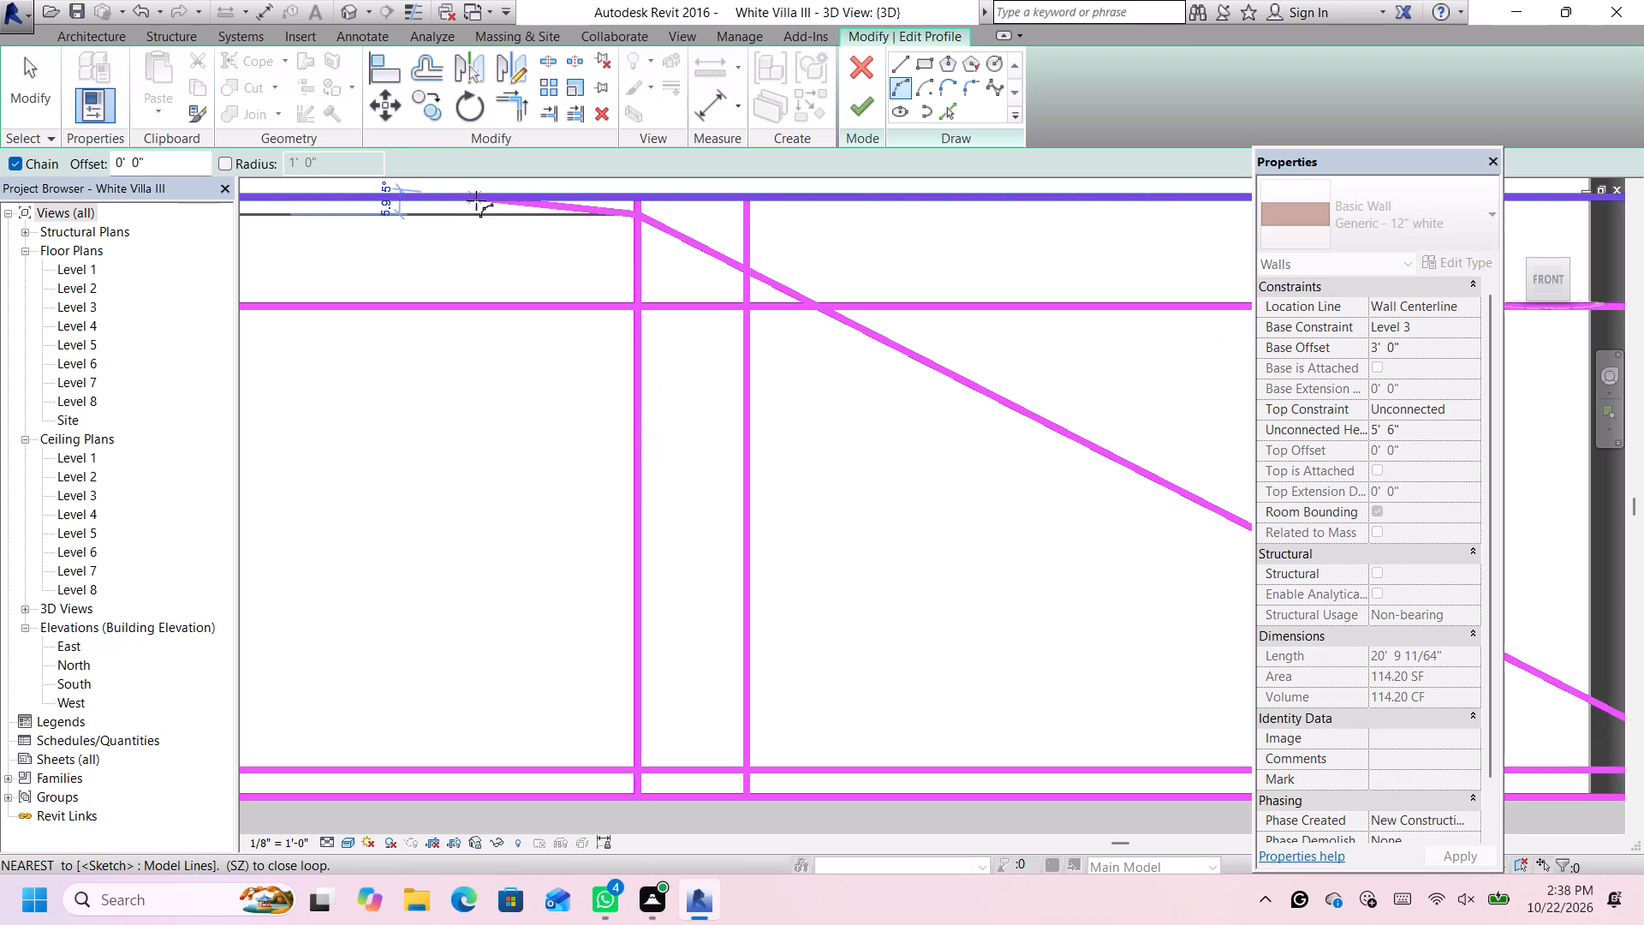
left_click(522, 199)
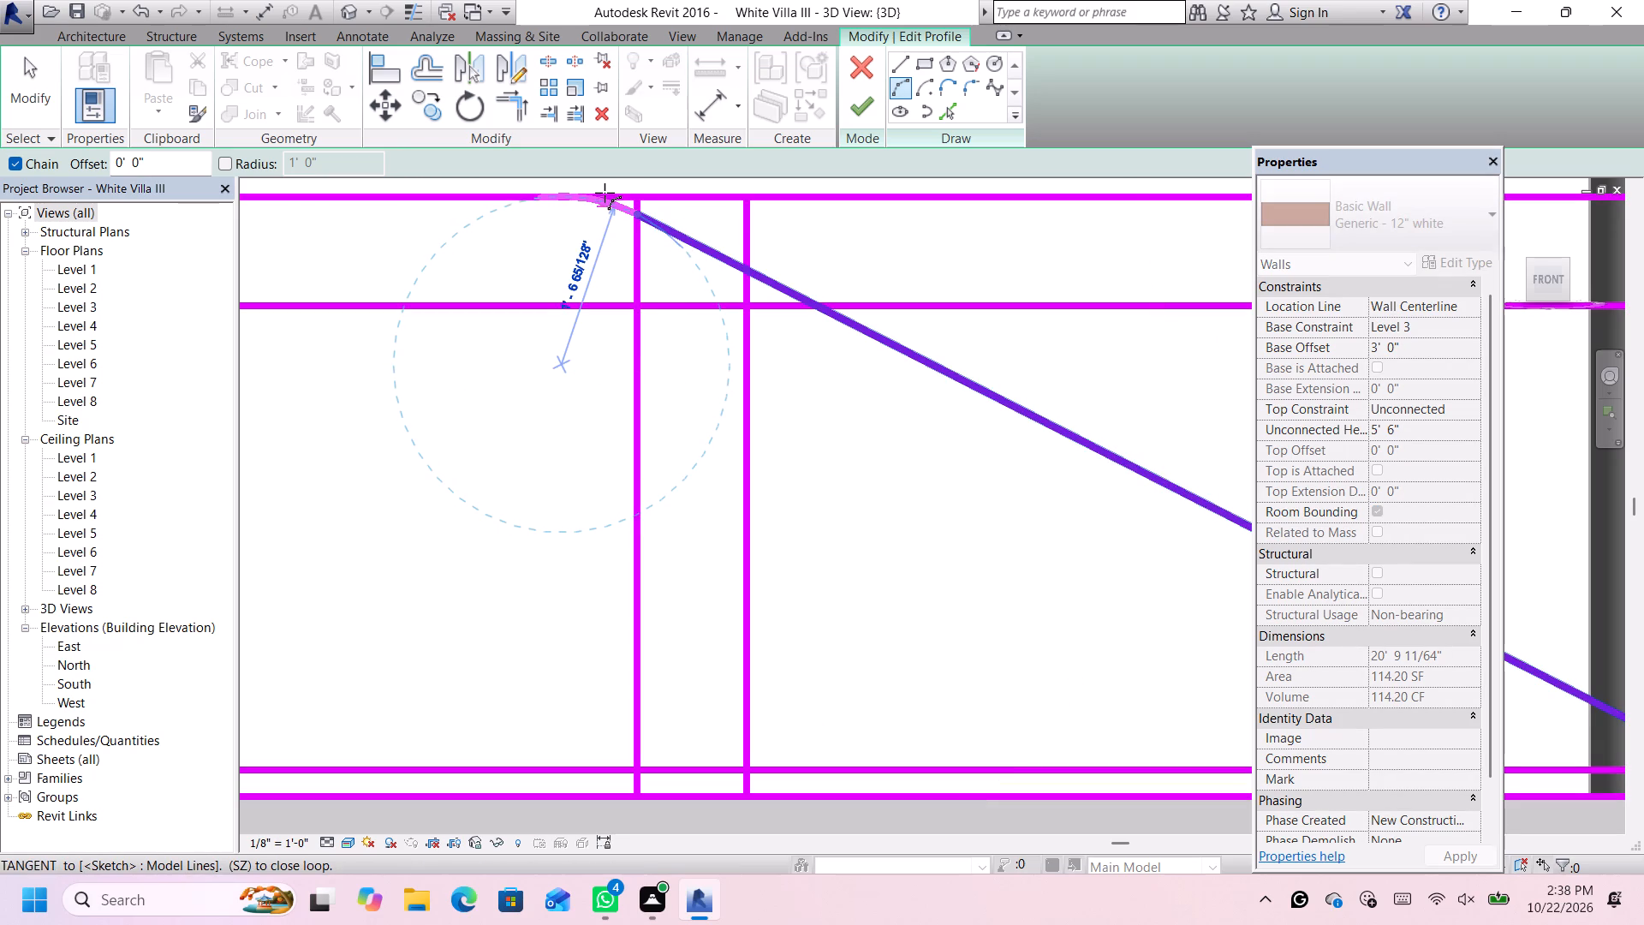
left_click(606, 193)
scroll(658, 232, "down", 6)
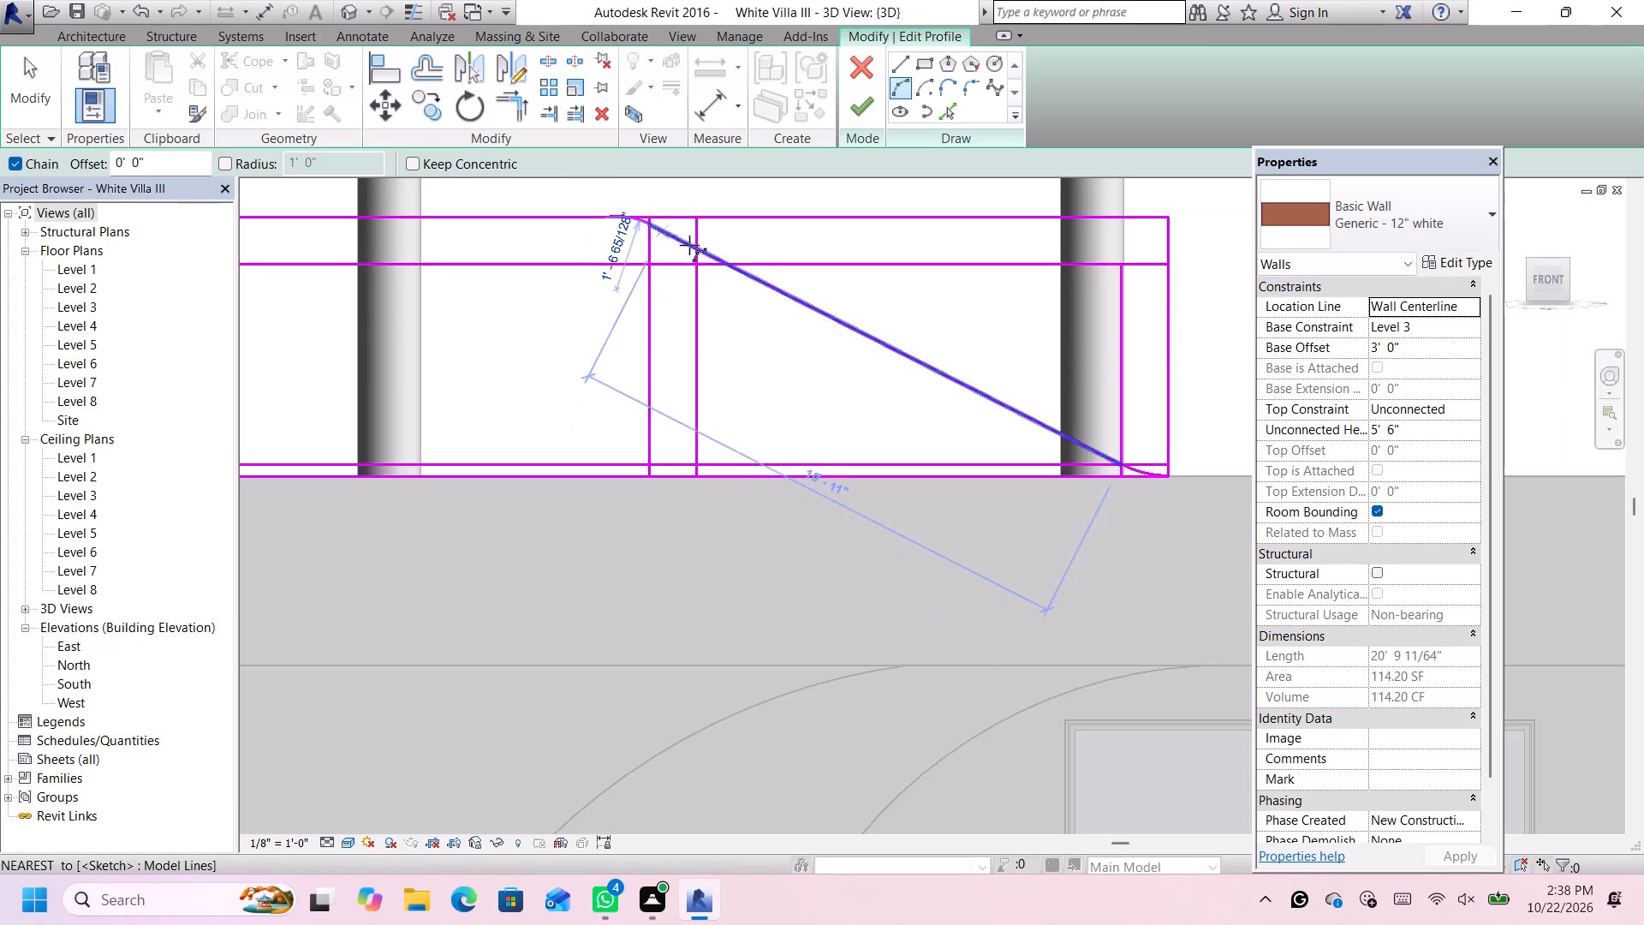
scroll(807, 296, "down", 1)
scroll(1074, 386, "up", 1)
scroll(1098, 381, "down", 1)
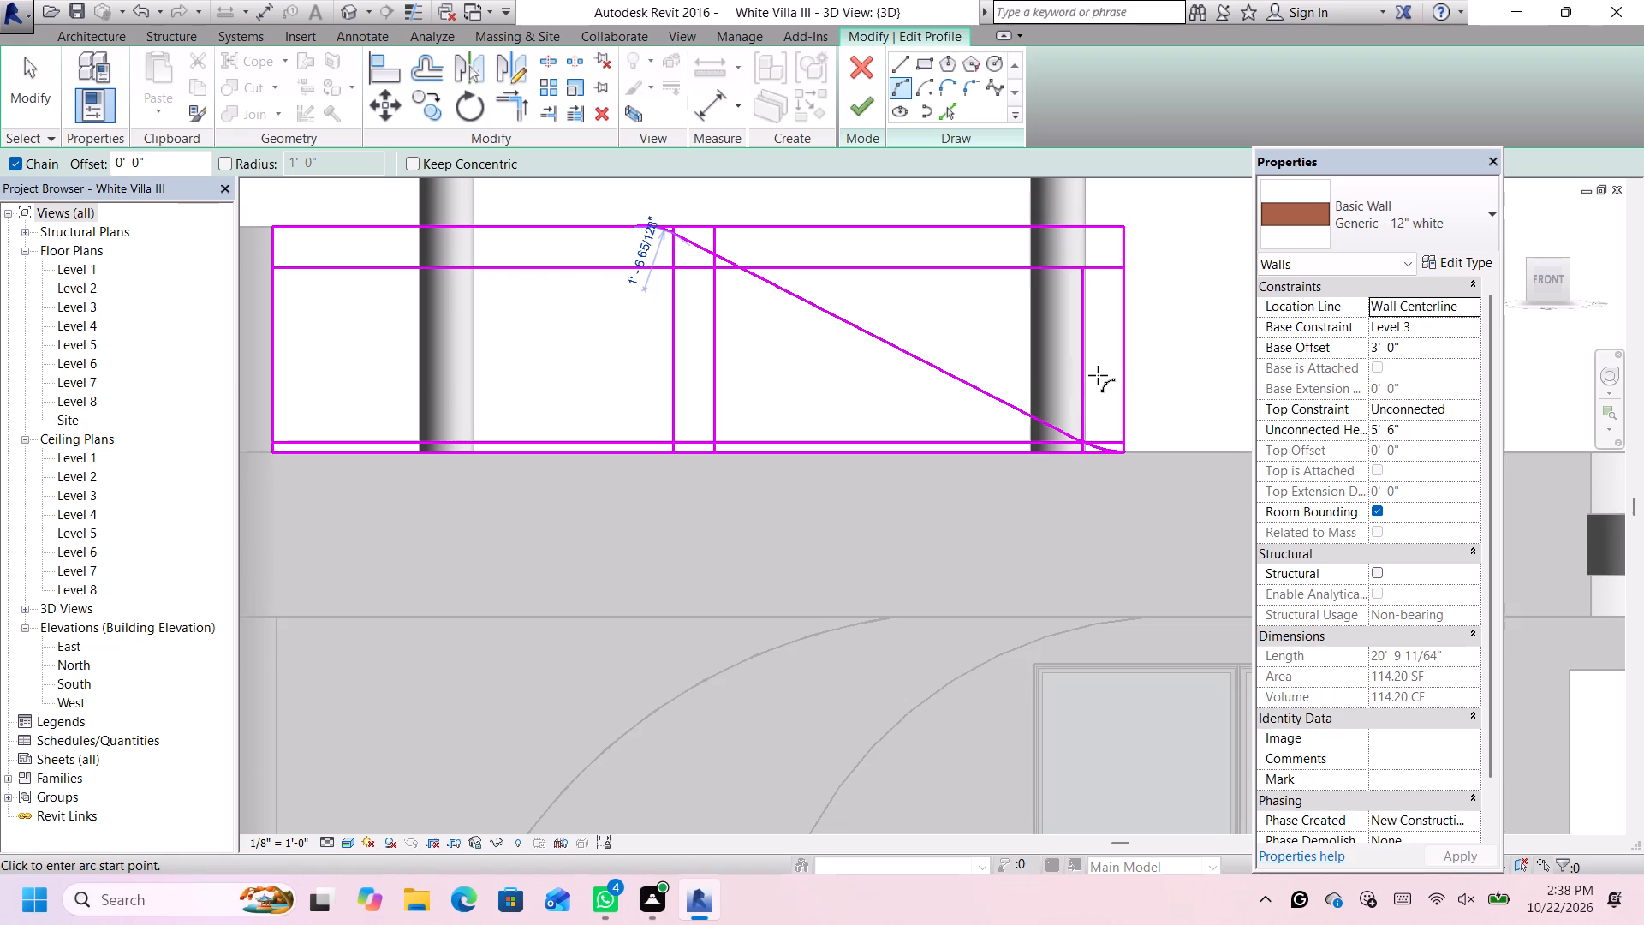
key("Escape")
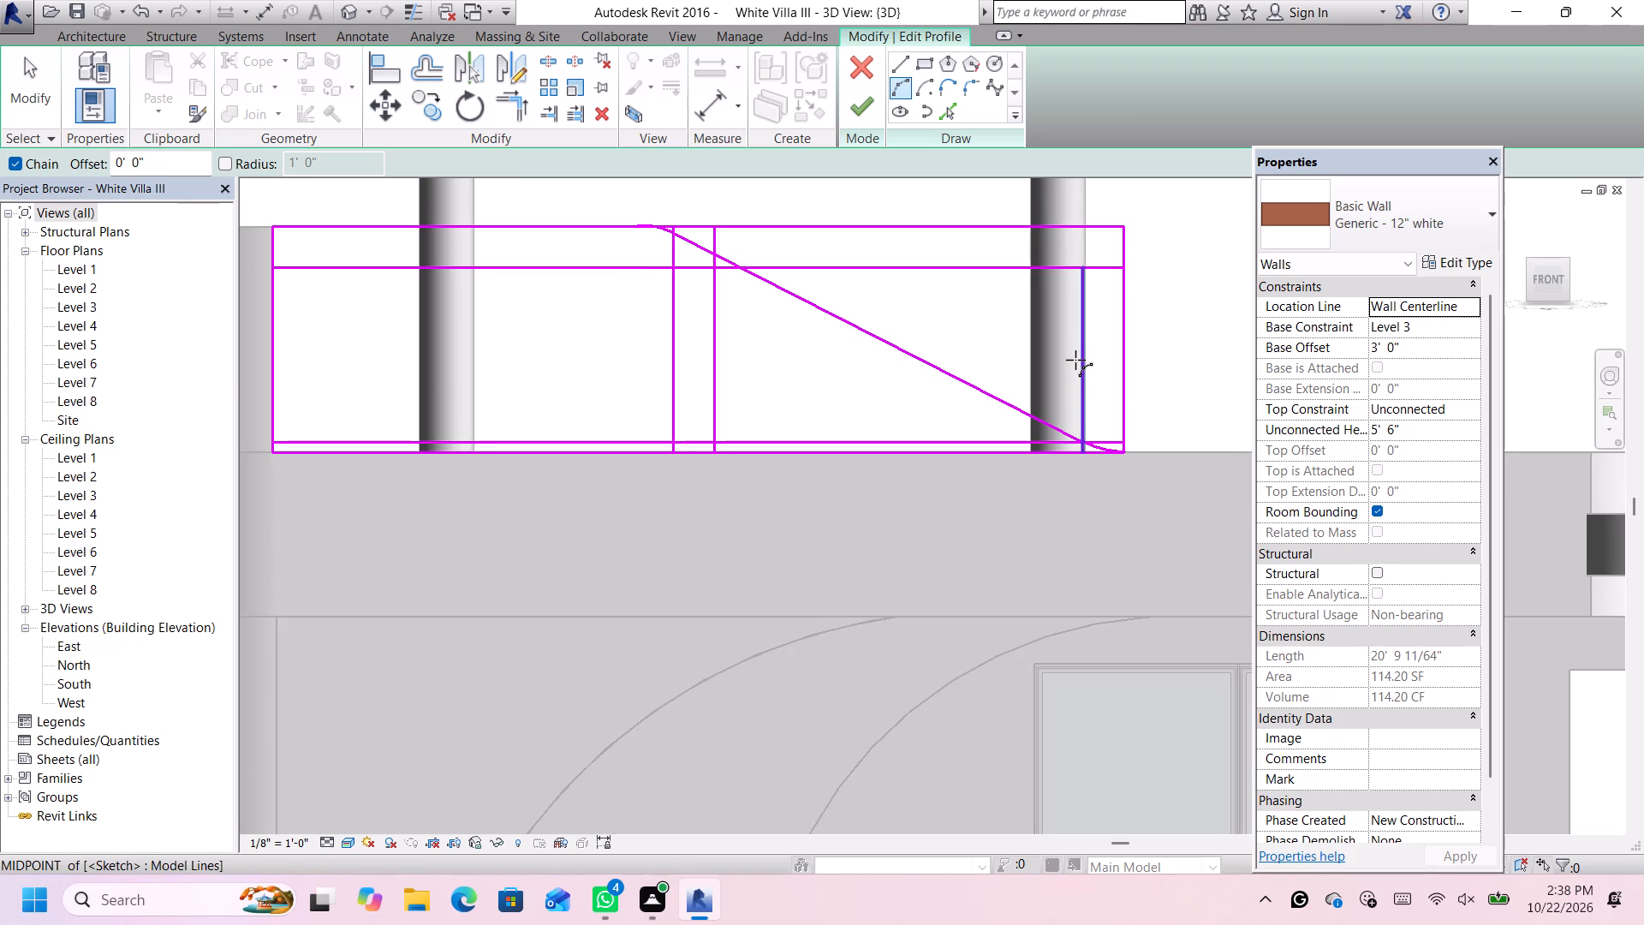
key("Escape")
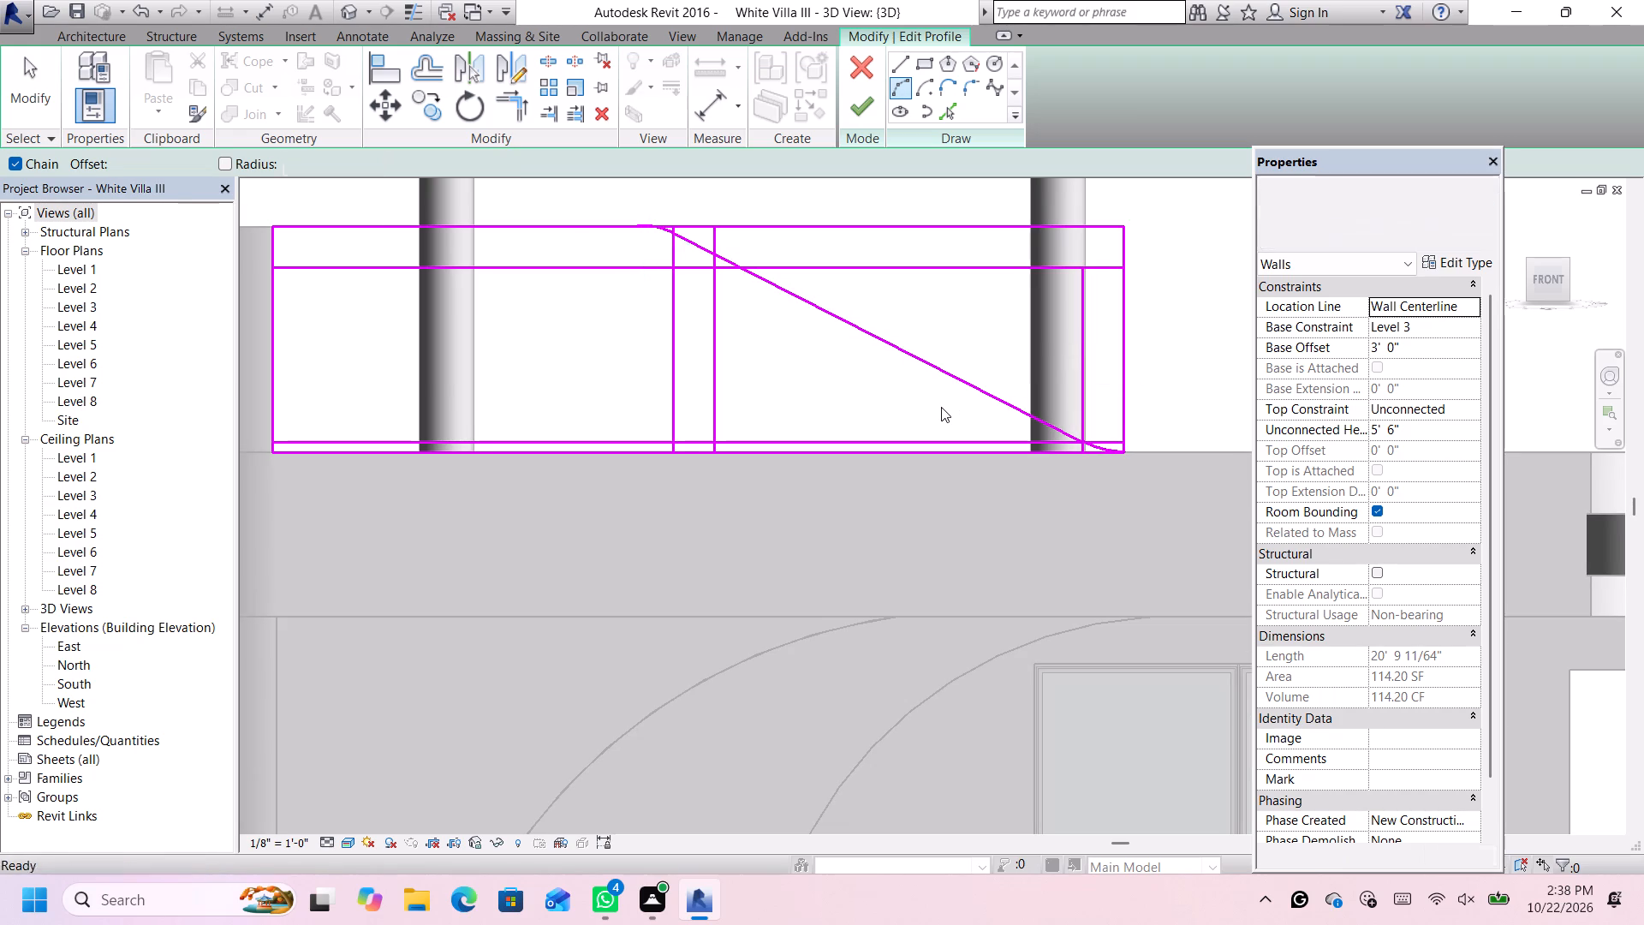
Delete the profile's two middle vertical lines, the horizontal line 1' below the top, and the line 3" above the bottom.
left_click_drag(756, 361, 660, 389)
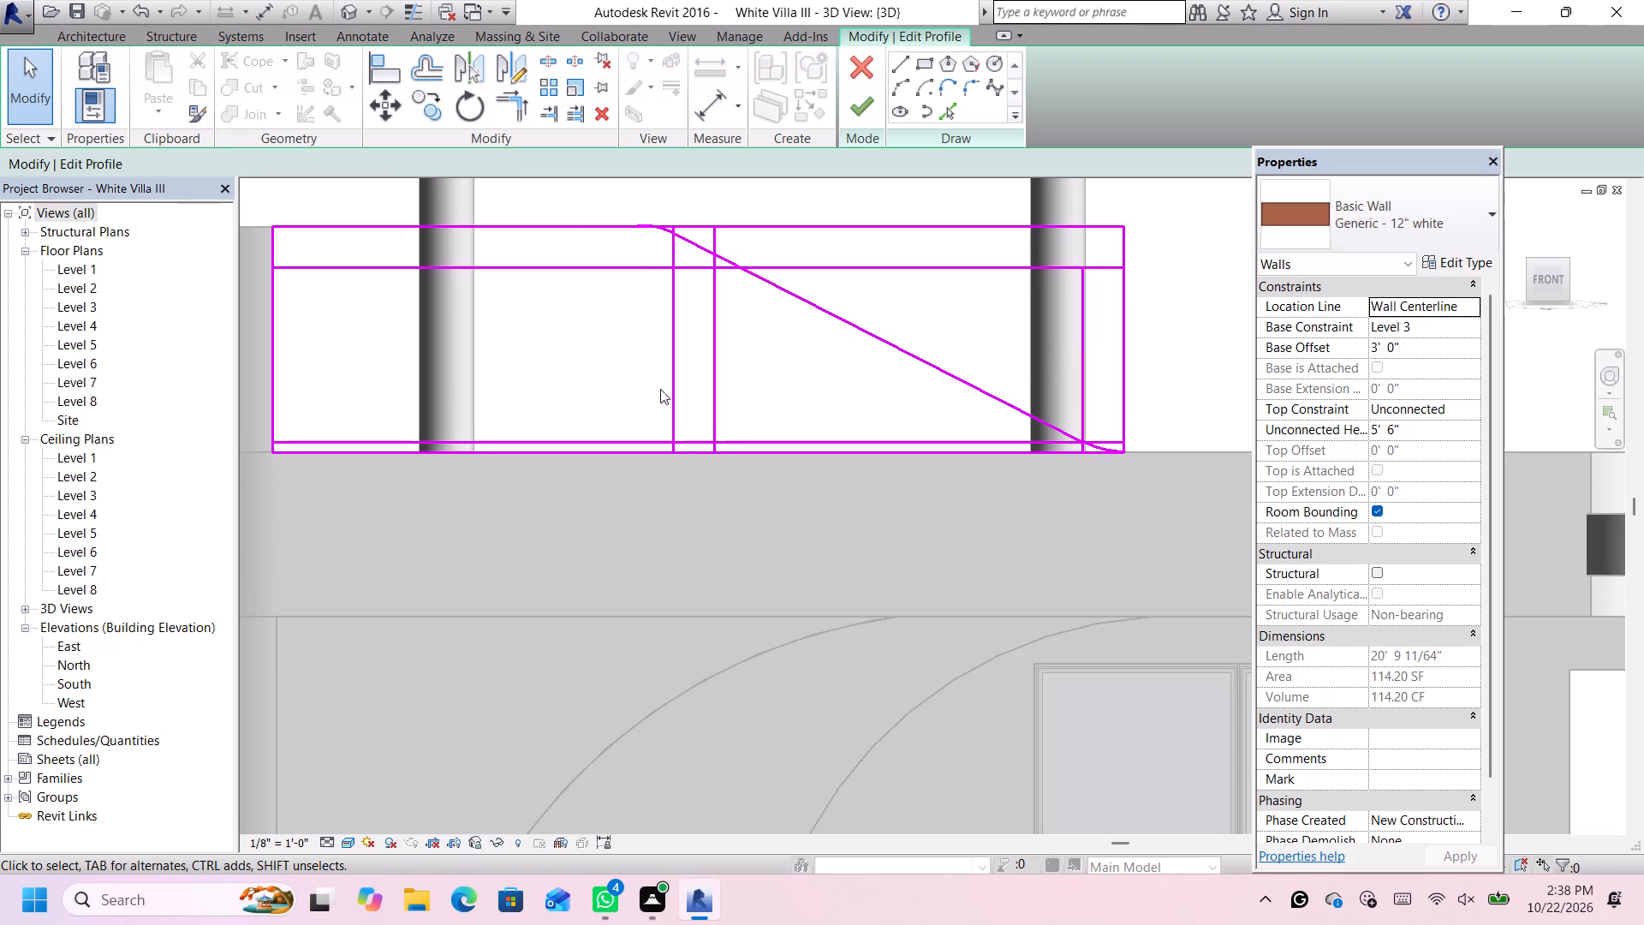
left_click_drag(660, 389, 603, 415)
key("Delete")
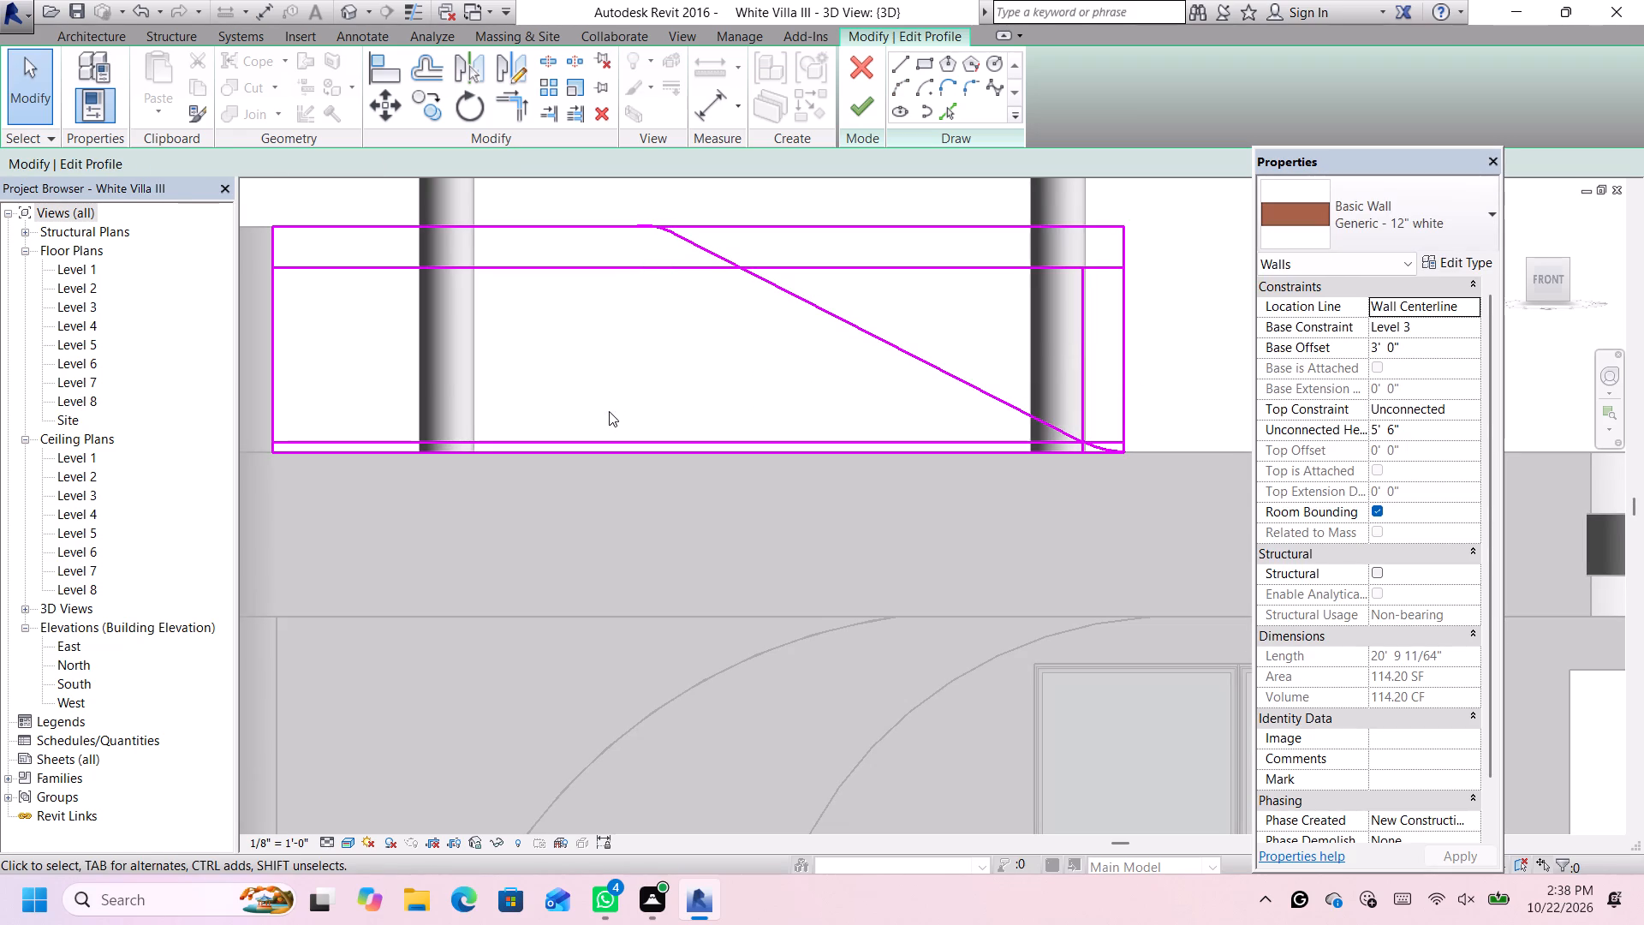
left_click_drag(632, 240, 595, 299)
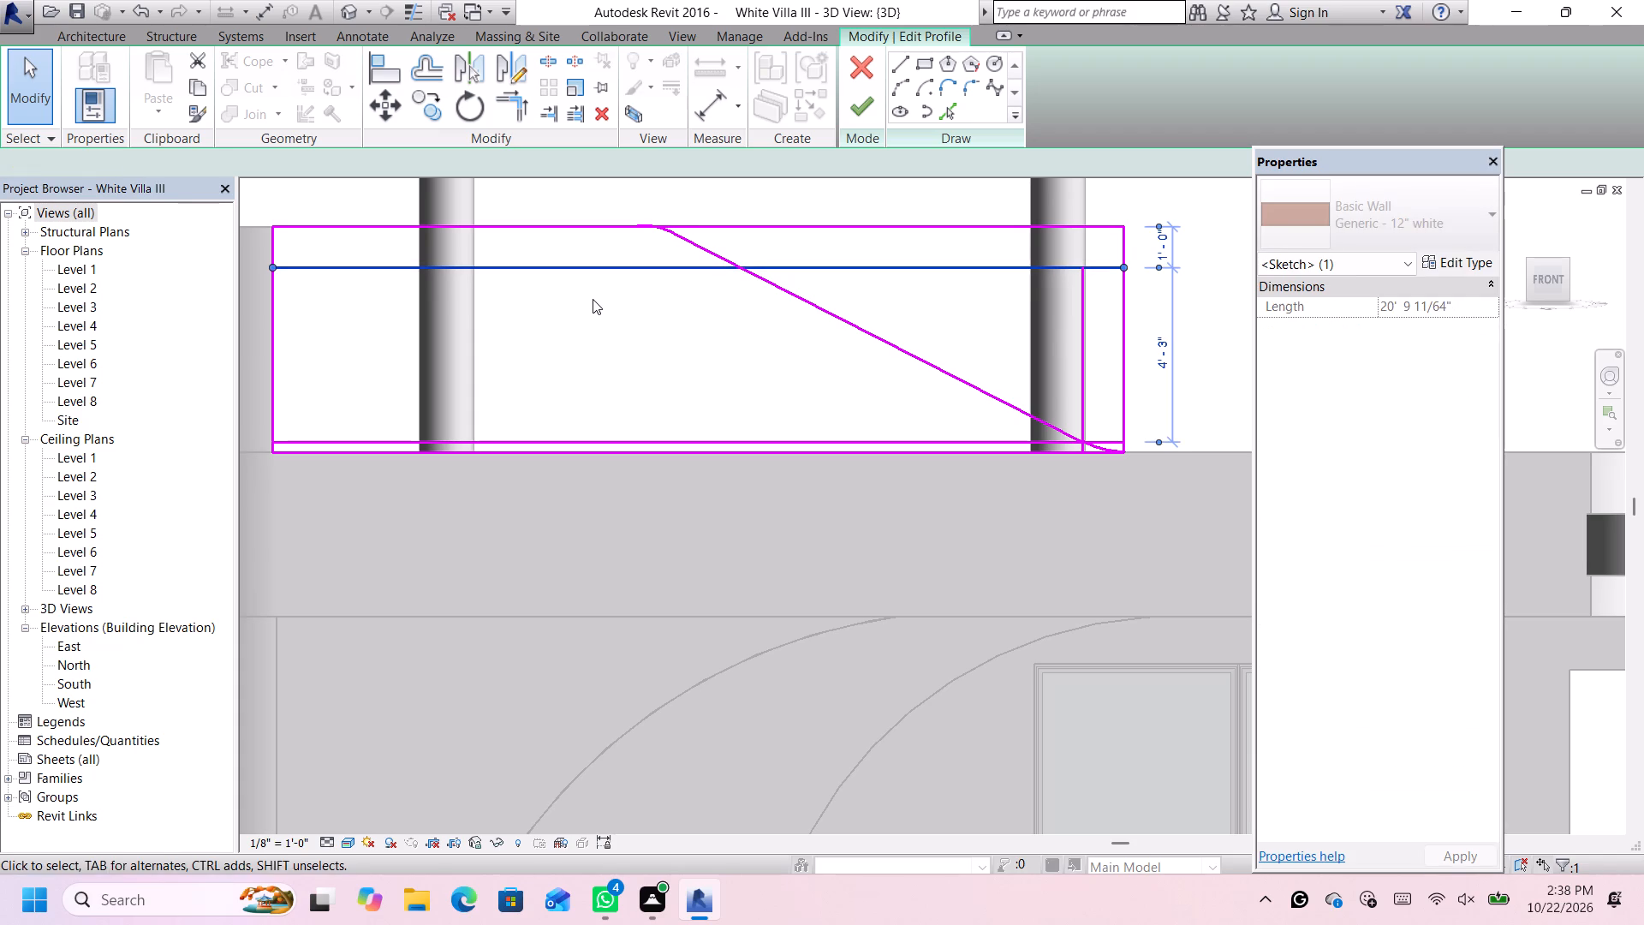
key("Delete")
scroll(597, 386, "up", 5)
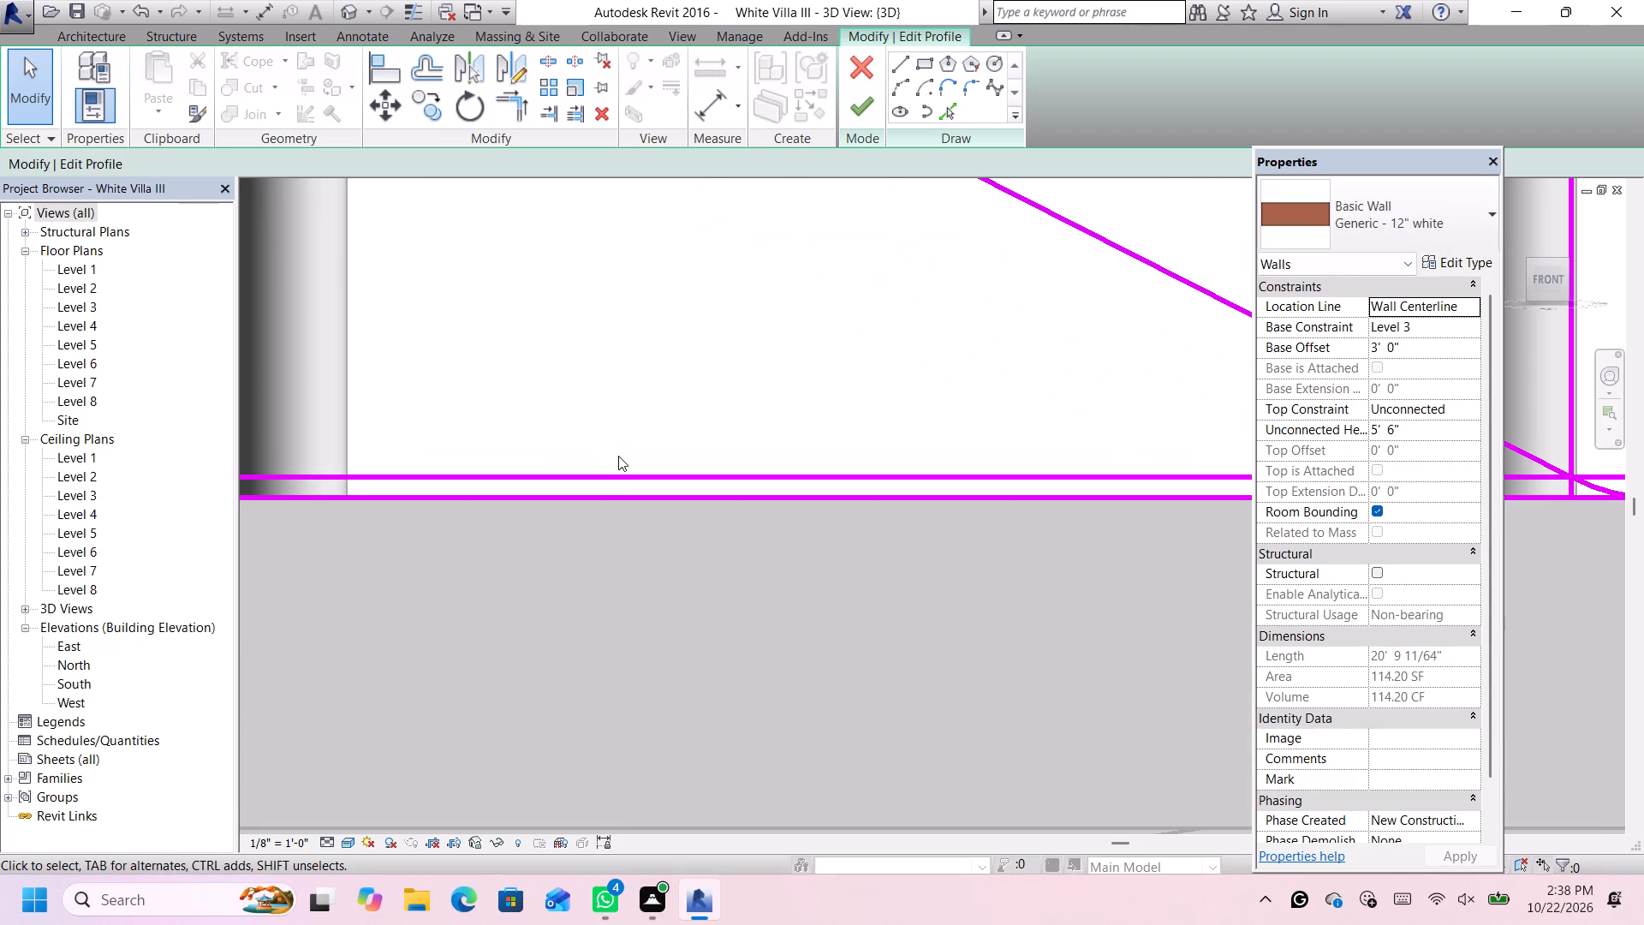
left_click_drag(618, 456, 607, 482)
key("Delete")
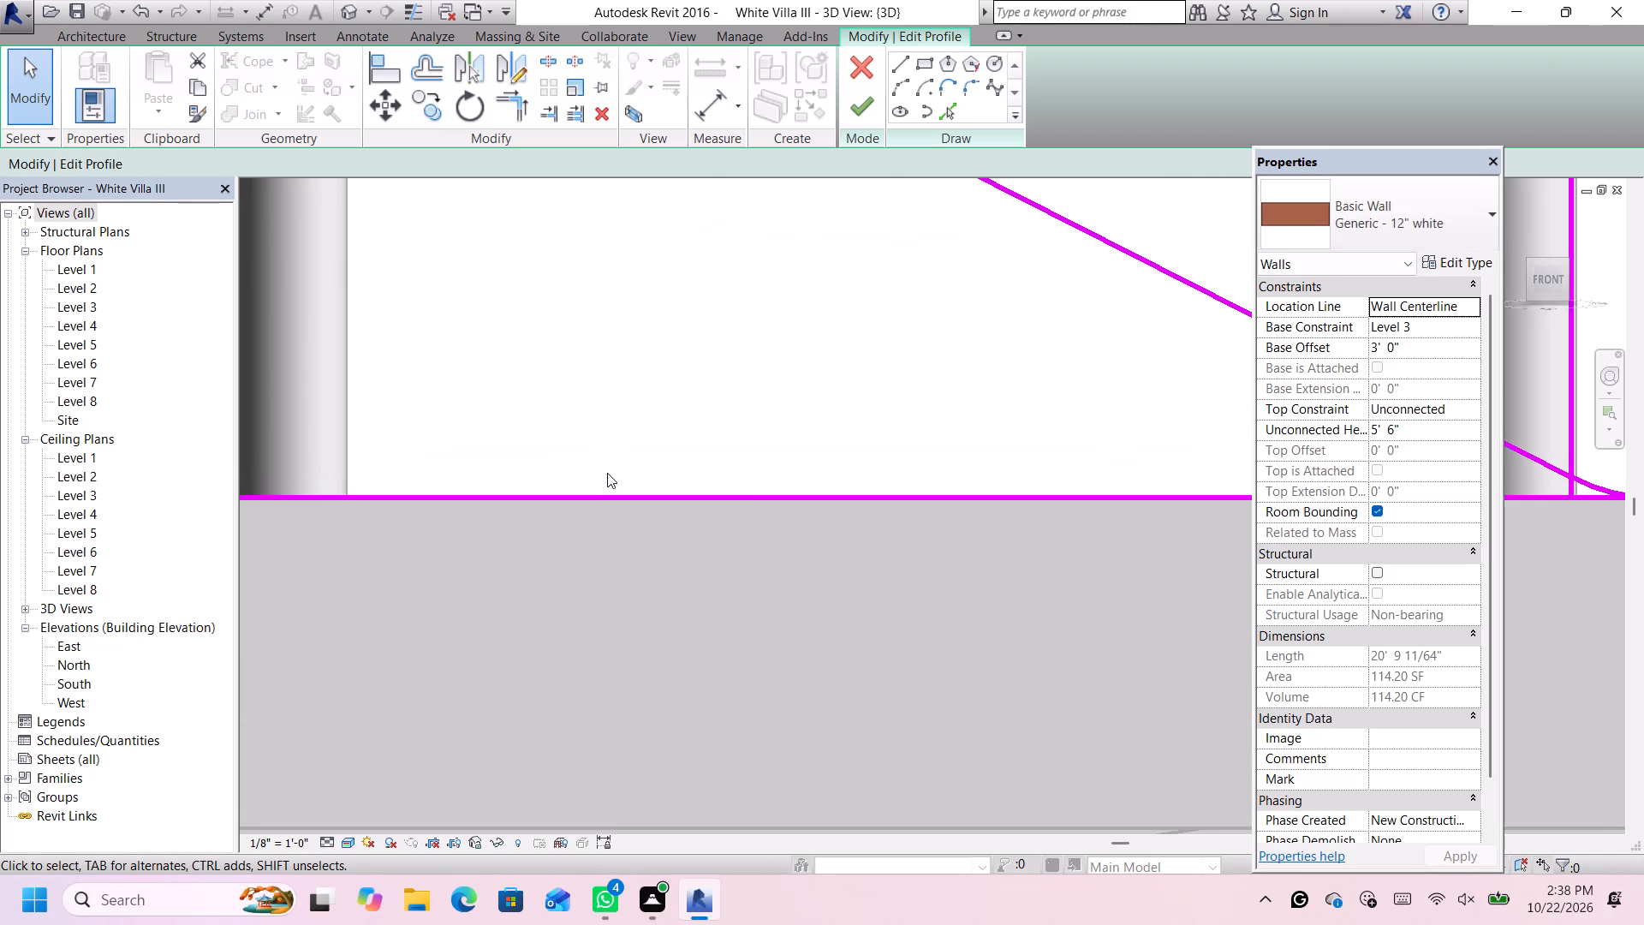
scroll(630, 415, "down", 7)
scroll(859, 307, "up", 2)
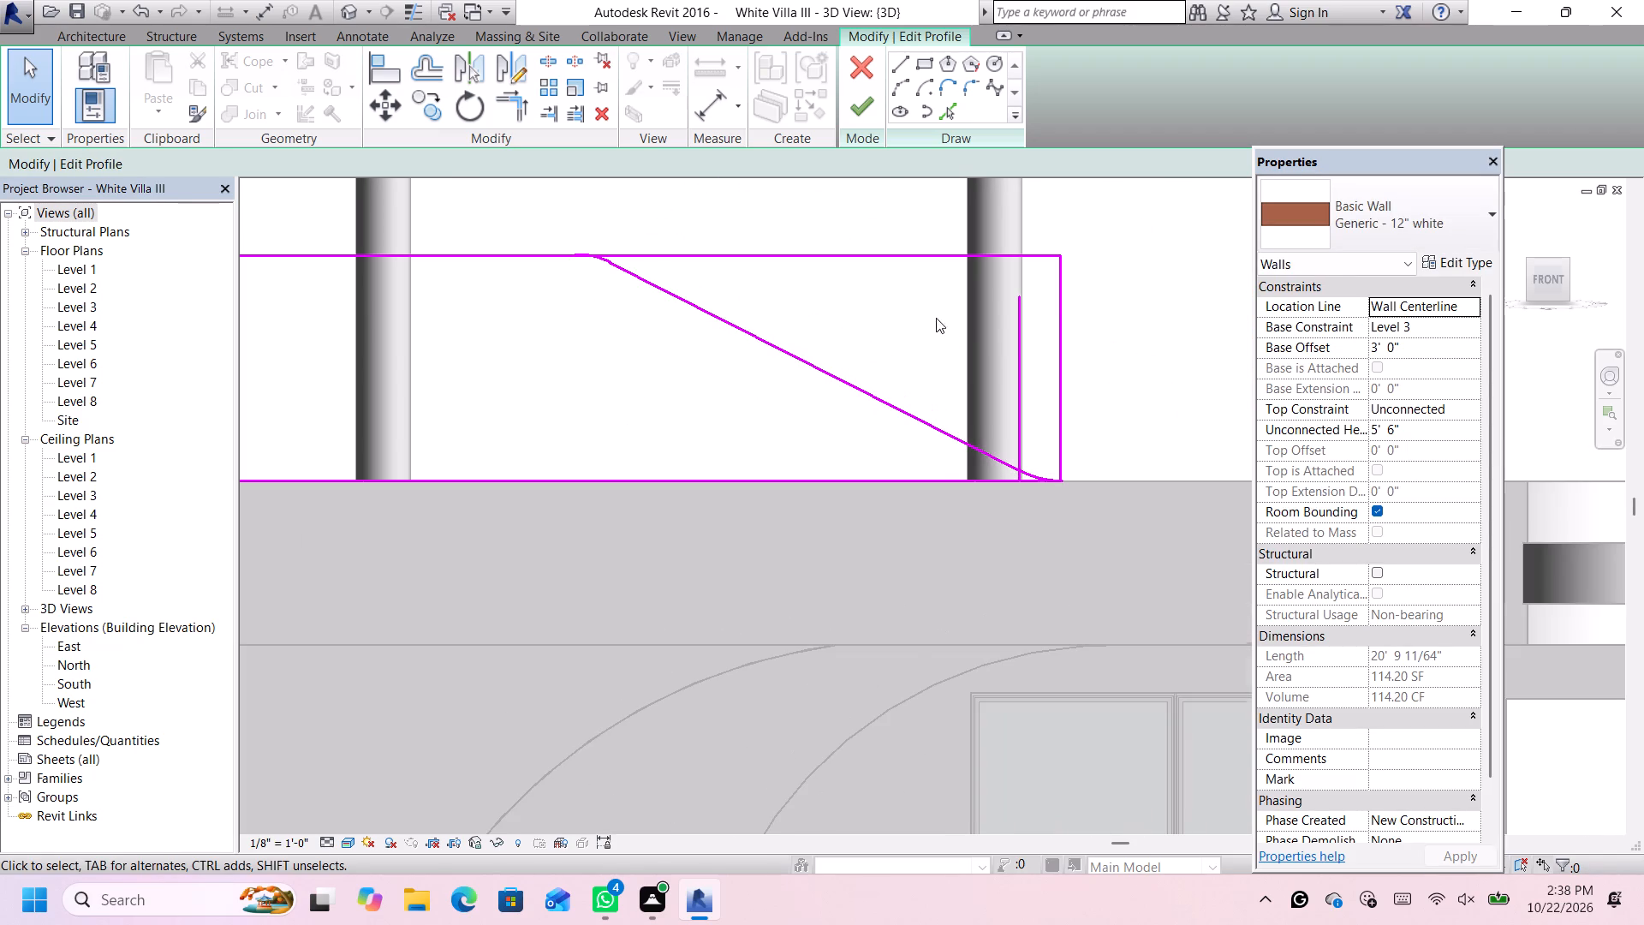
Delete the inner 4' 6" vertical line near the lower end of the diagonal line.
left_click_drag(1025, 337, 1003, 370)
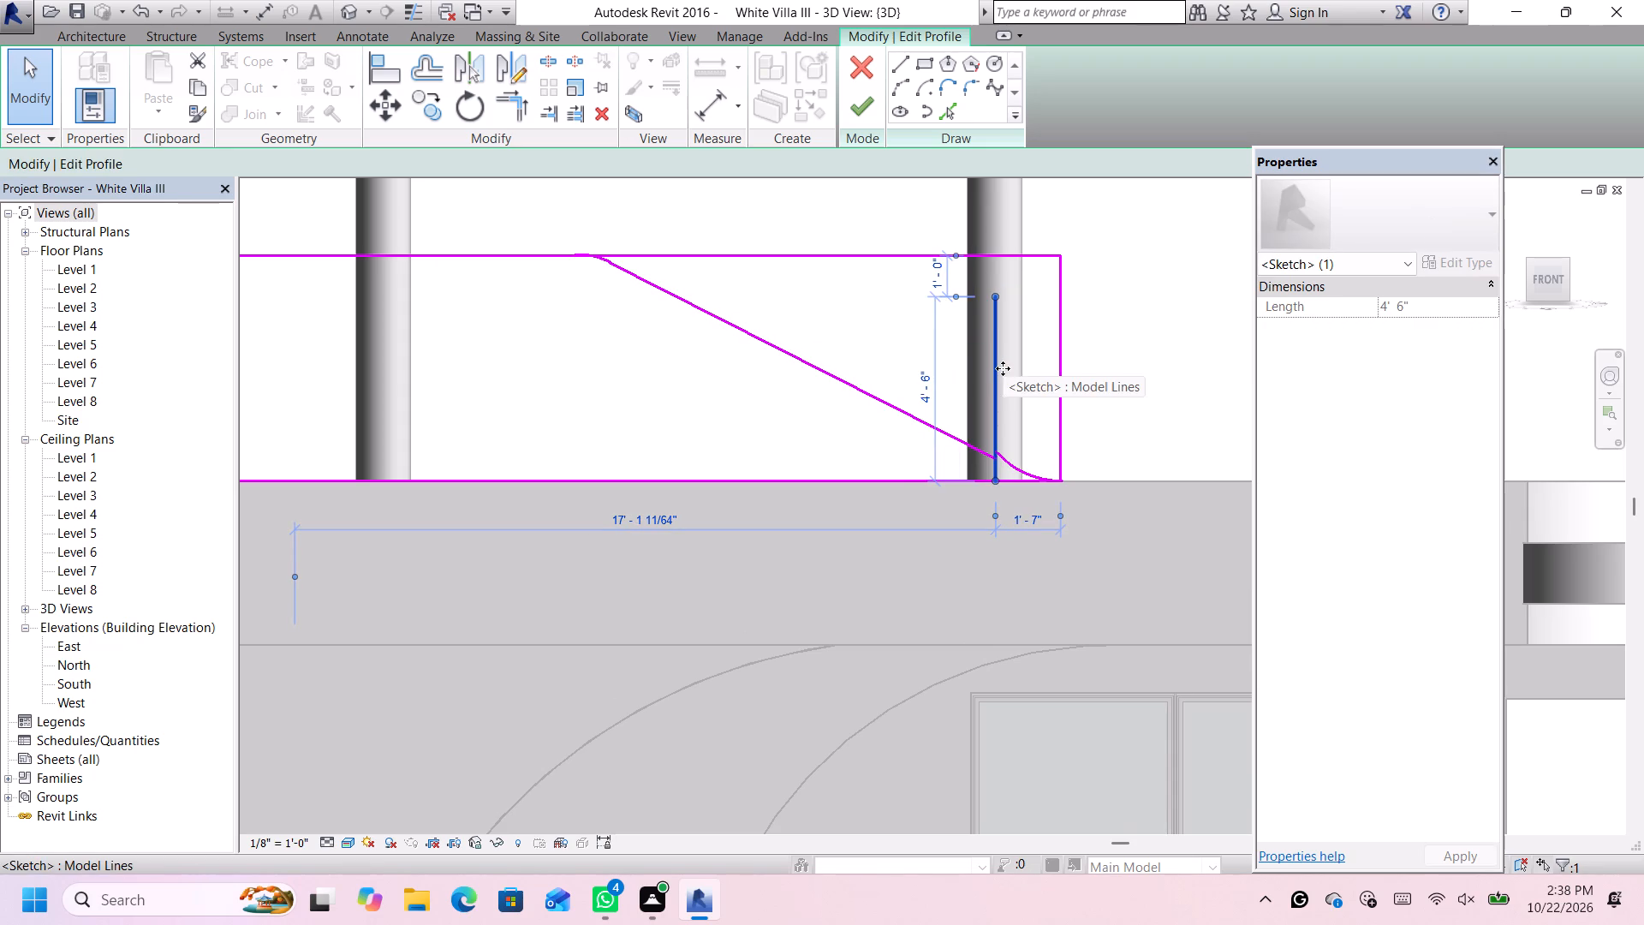
key("Delete")
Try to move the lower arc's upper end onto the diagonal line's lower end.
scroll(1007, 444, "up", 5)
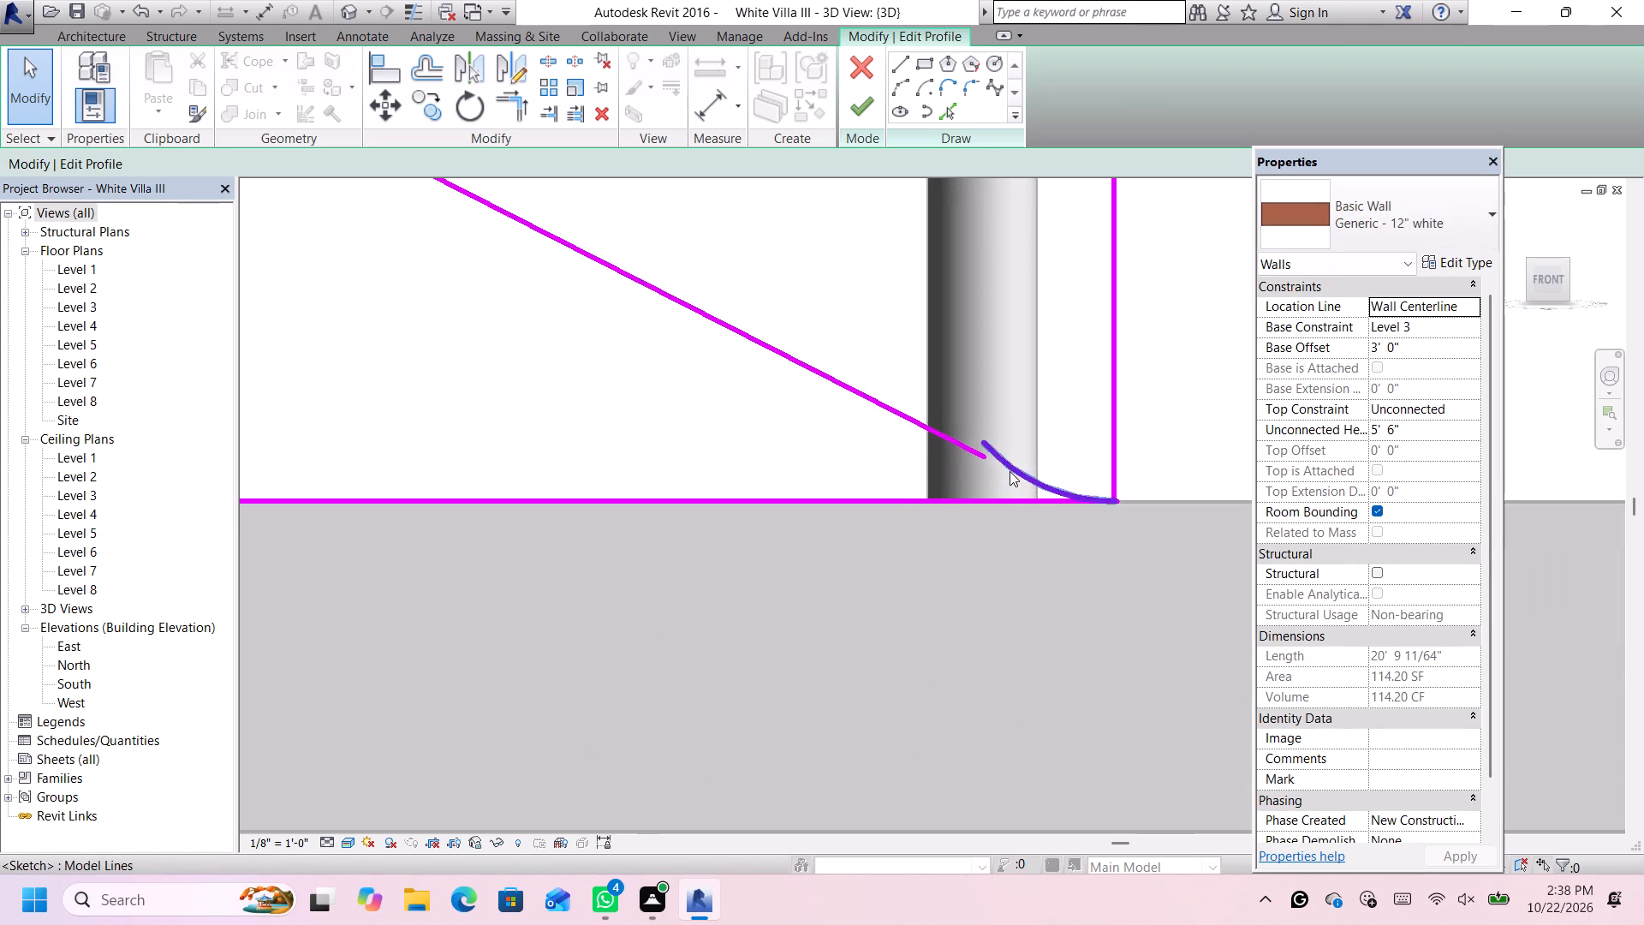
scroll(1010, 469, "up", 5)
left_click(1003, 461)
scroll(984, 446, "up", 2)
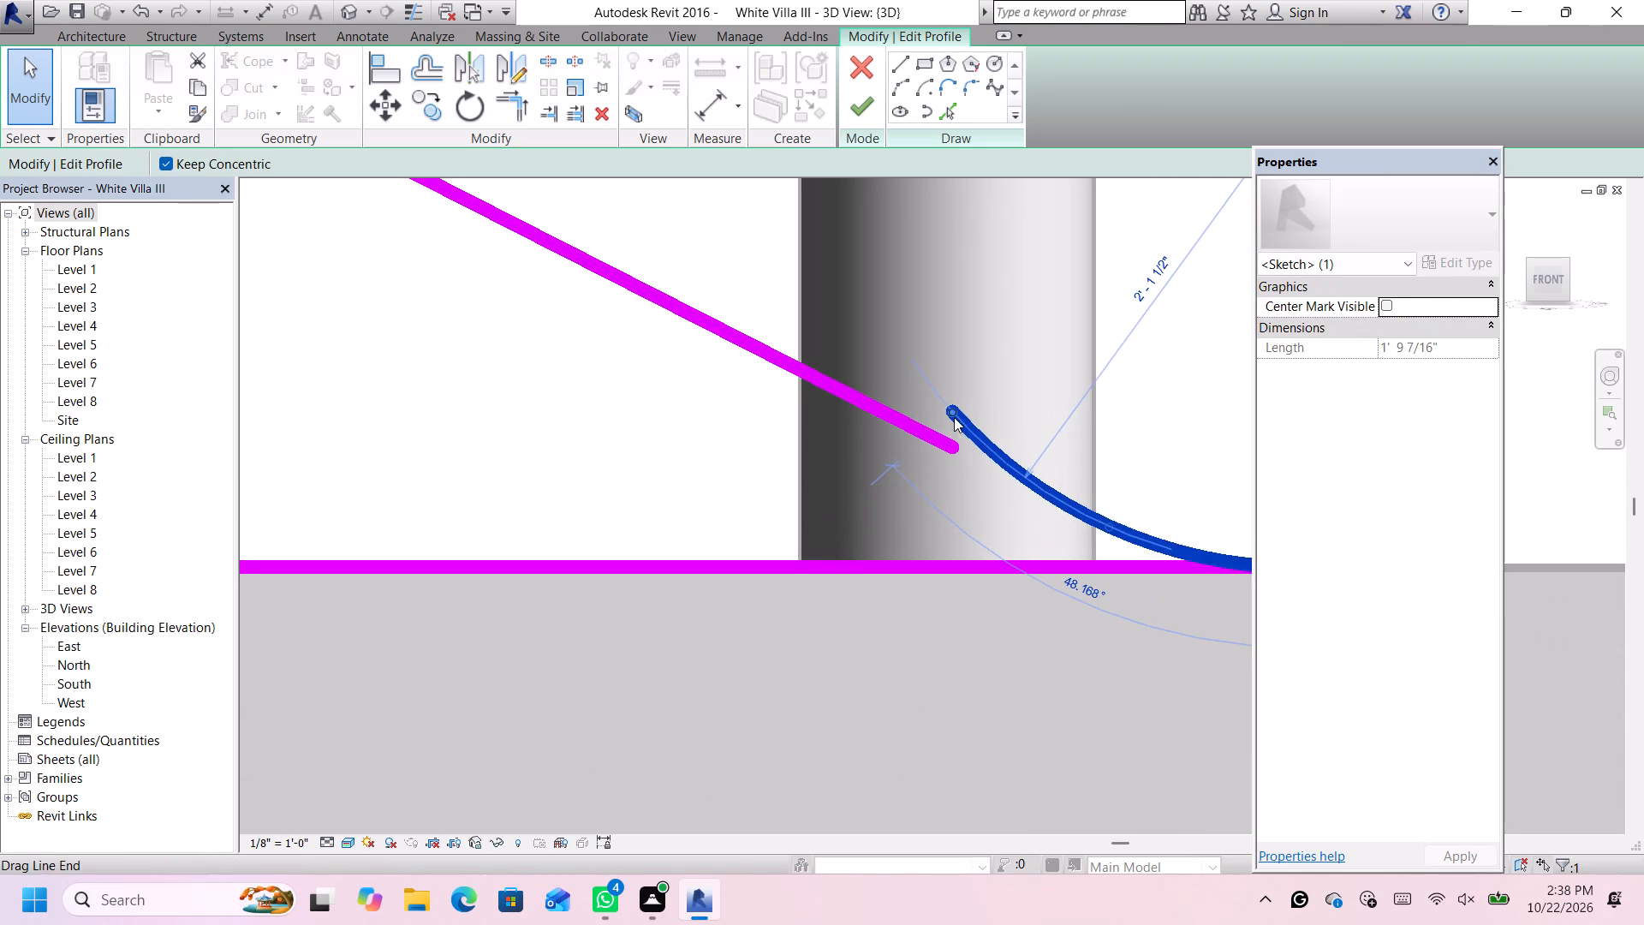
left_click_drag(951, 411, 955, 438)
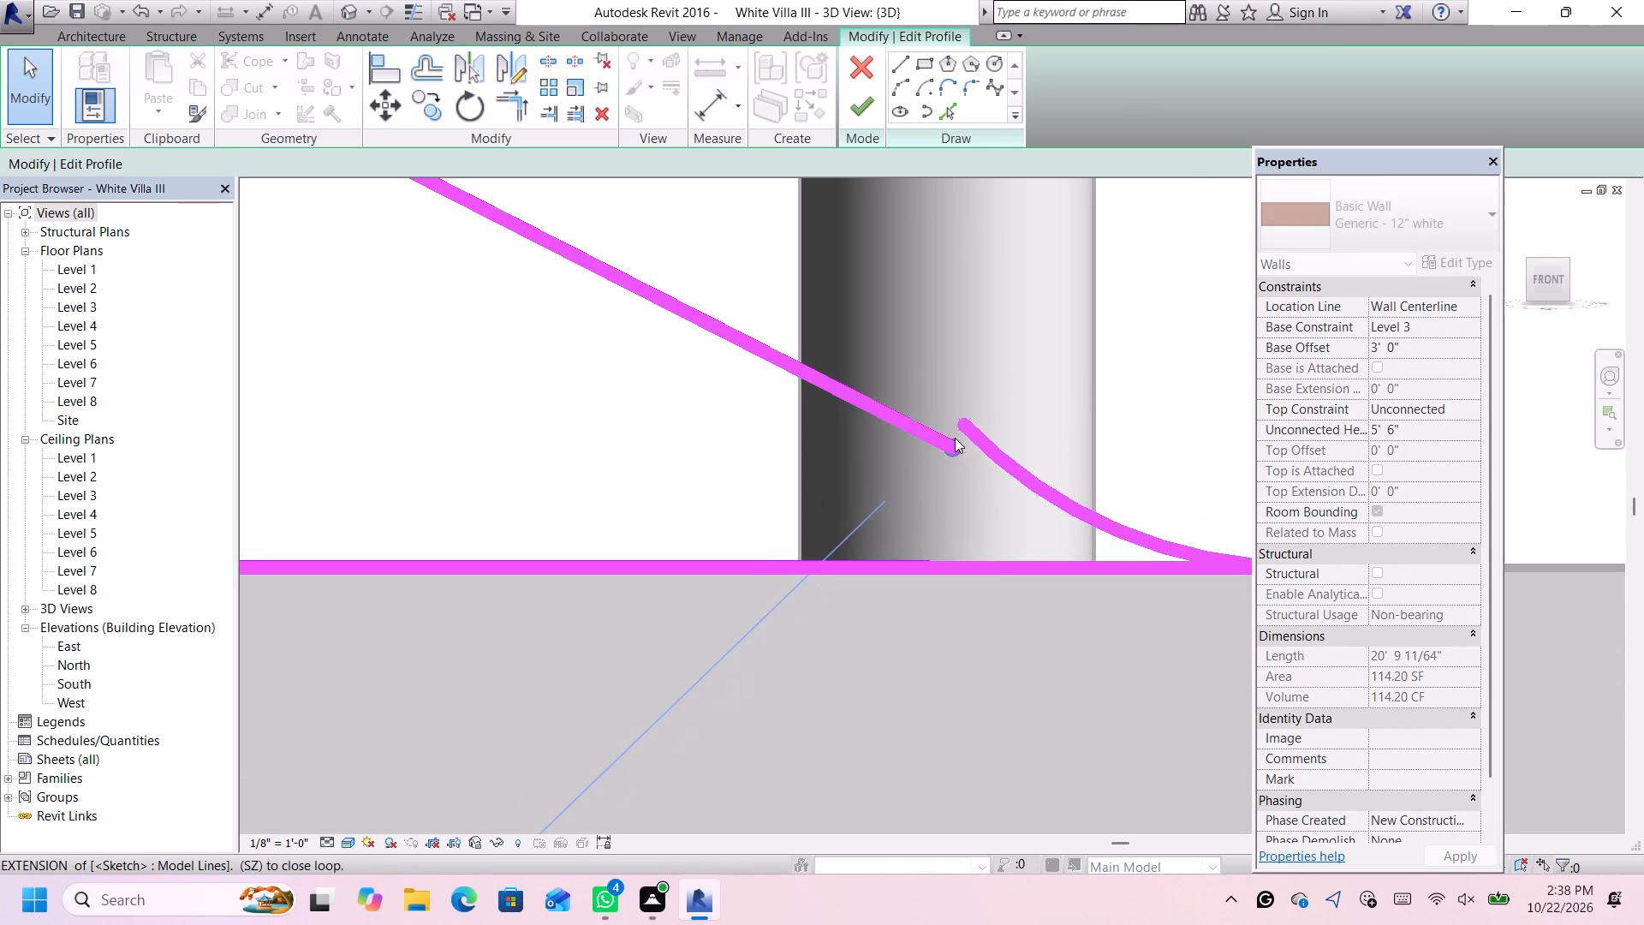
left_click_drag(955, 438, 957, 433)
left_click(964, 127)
Delete the arc between the diagonal line's lower end and the profile's bottom corner.
key("Delete")
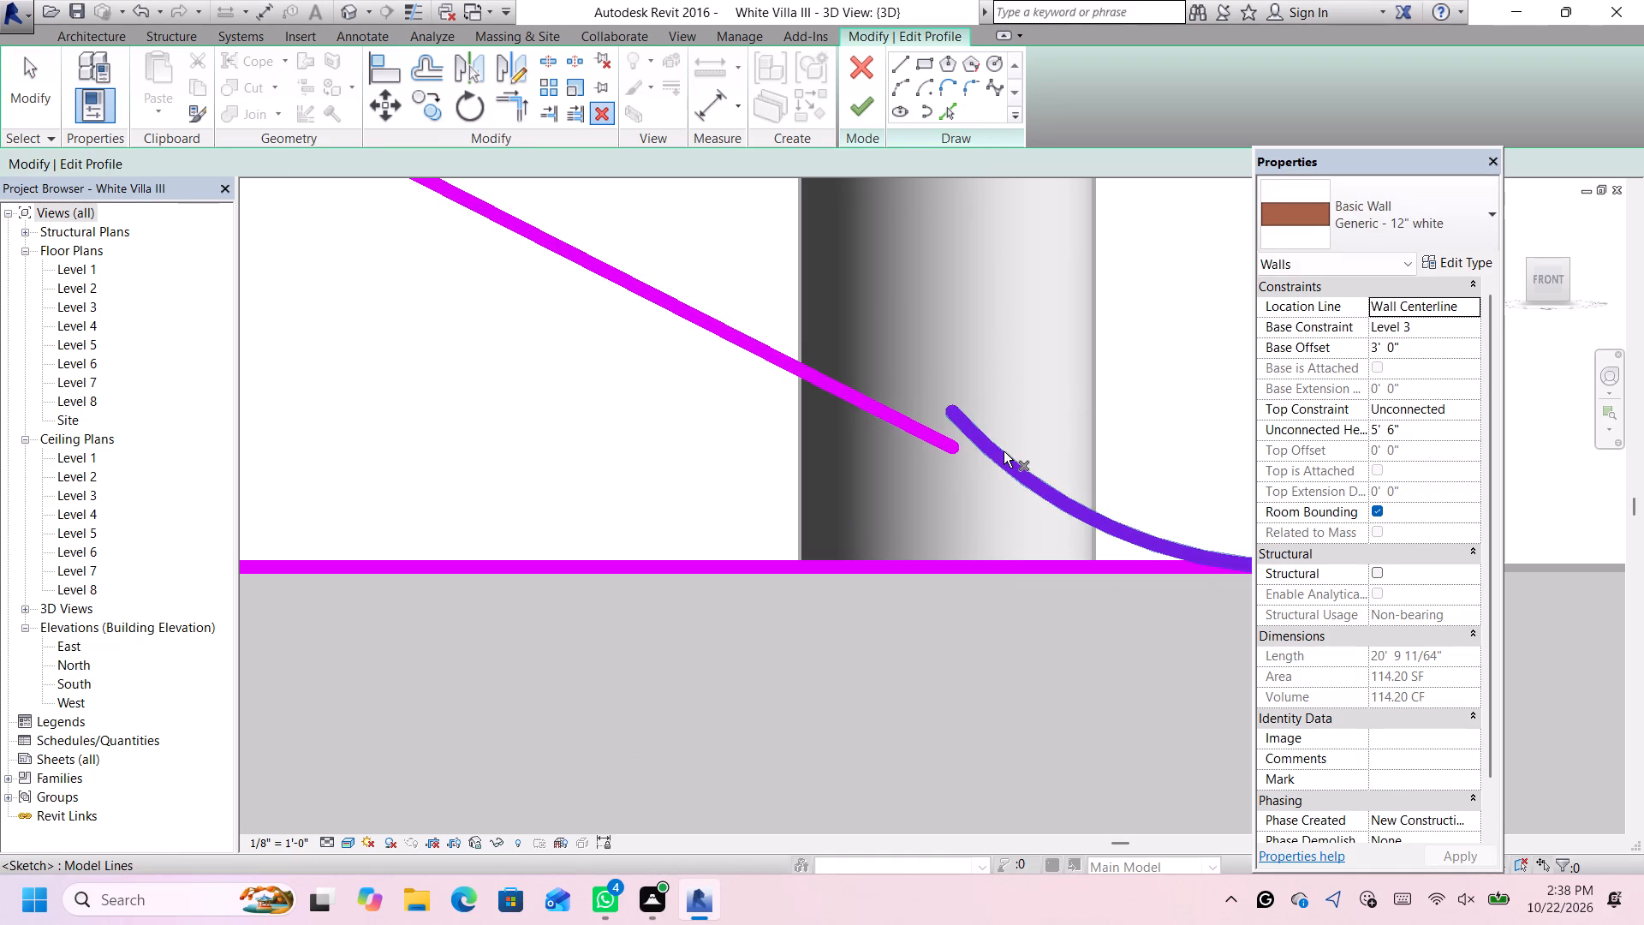
left_click(1004, 451)
key("Delete")
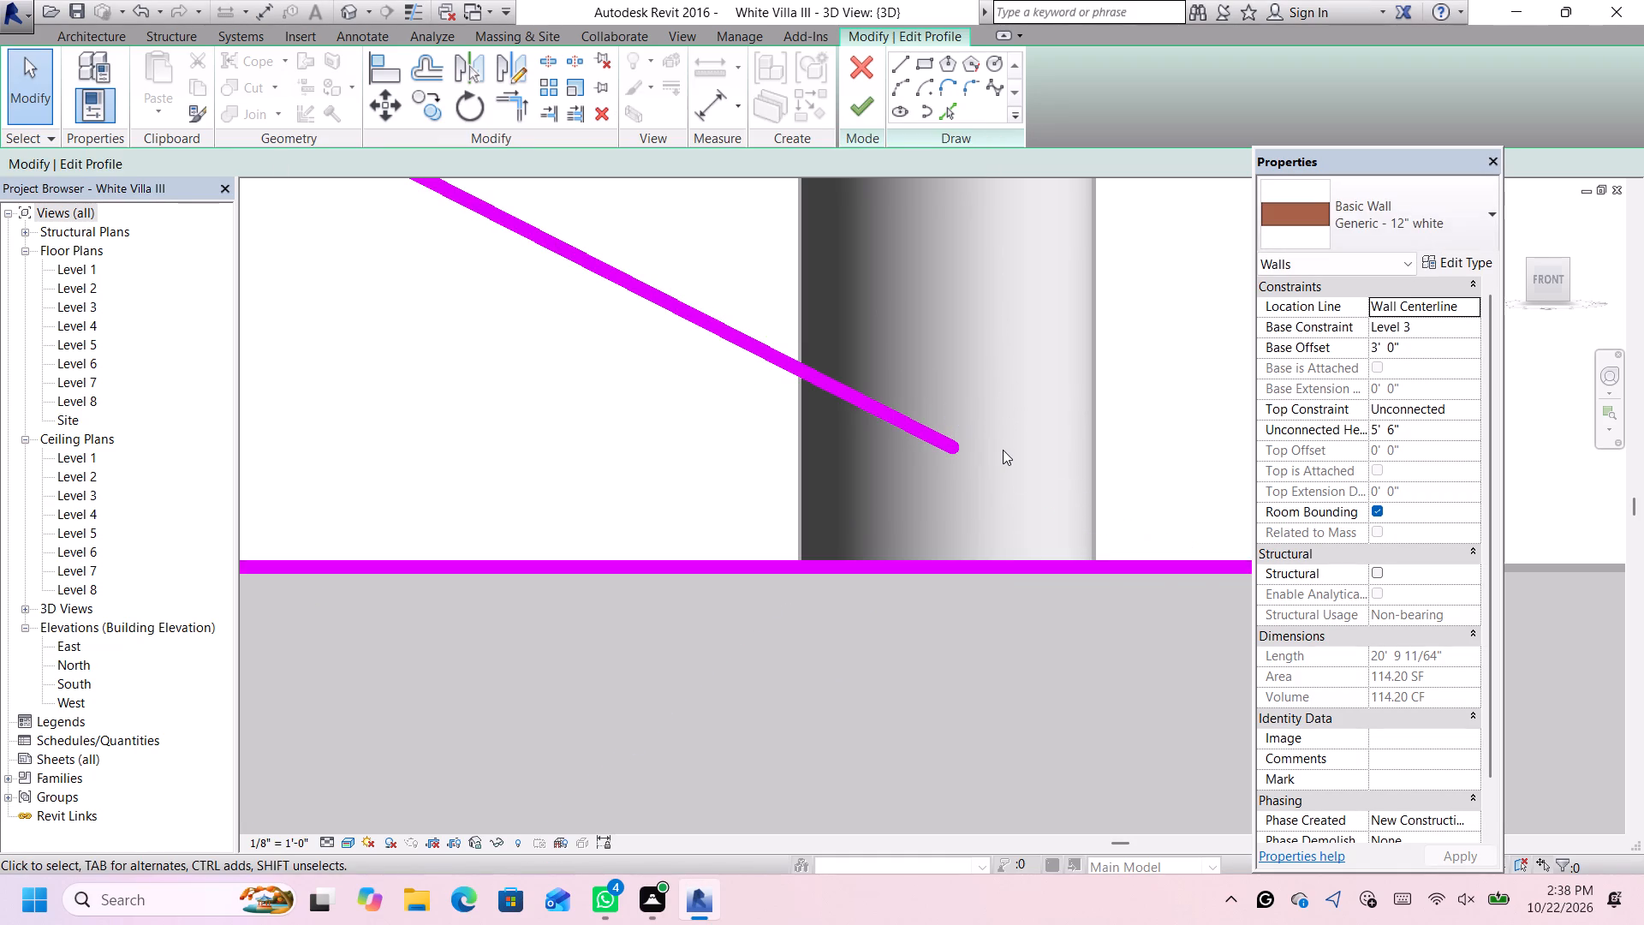
Draw an arc of about 6' radius from the diagonal line's lower end, tangent to it, to the profile's bottom corner.
scroll(1003, 451, "down", 8)
left_click(902, 89)
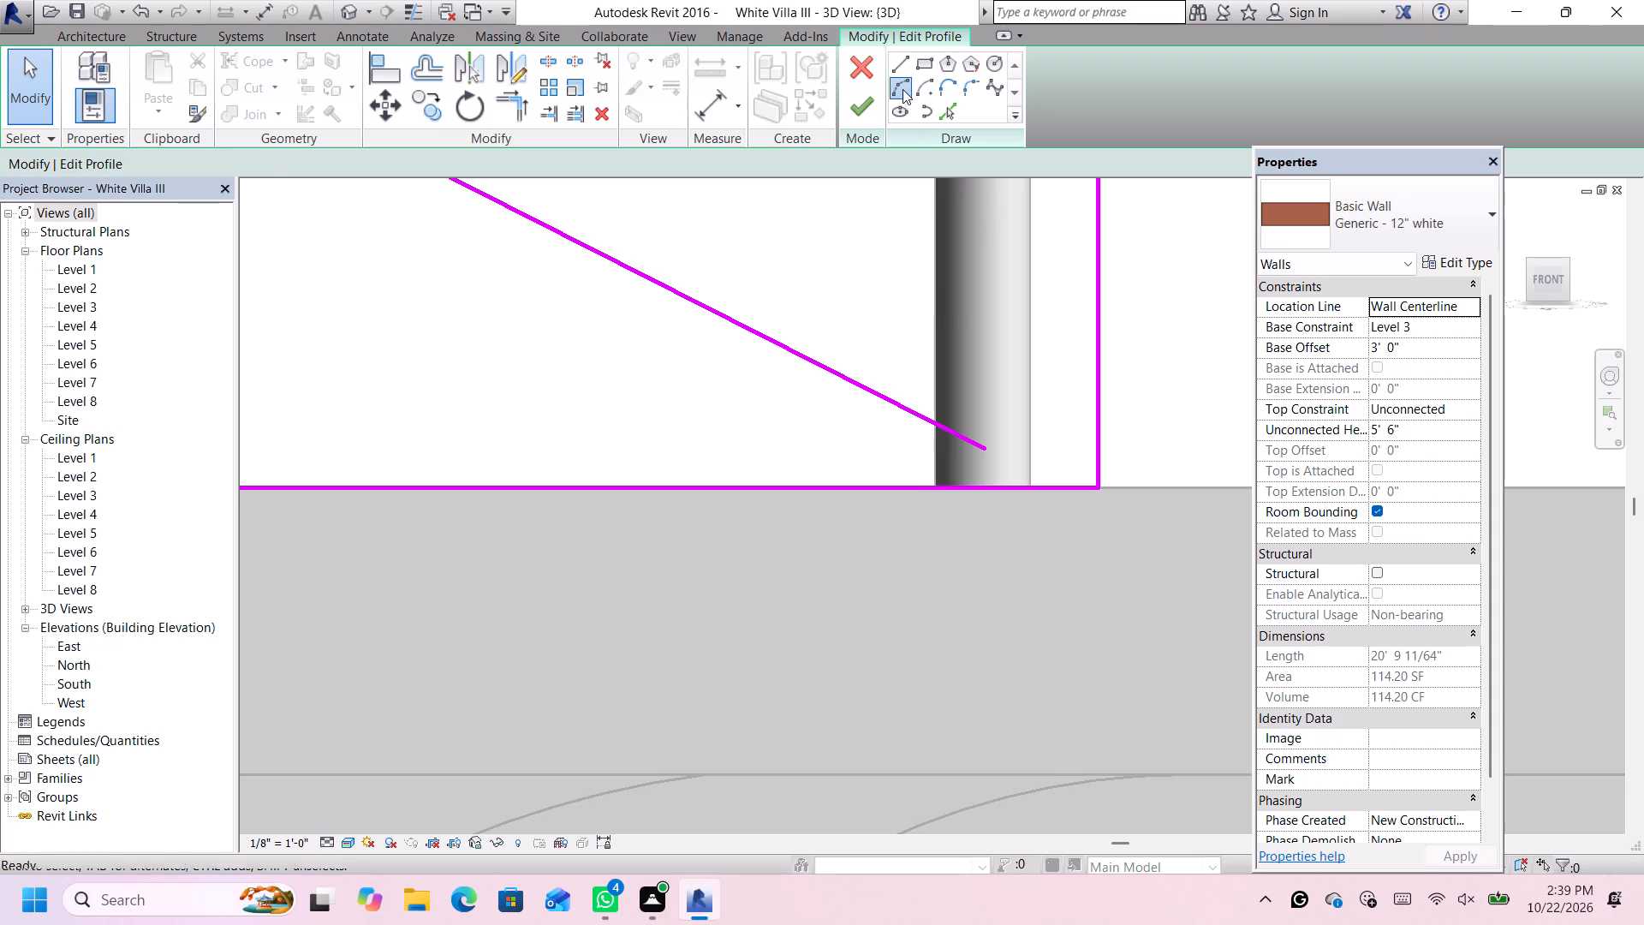
scroll(1007, 460, "up", 3)
left_click(974, 442)
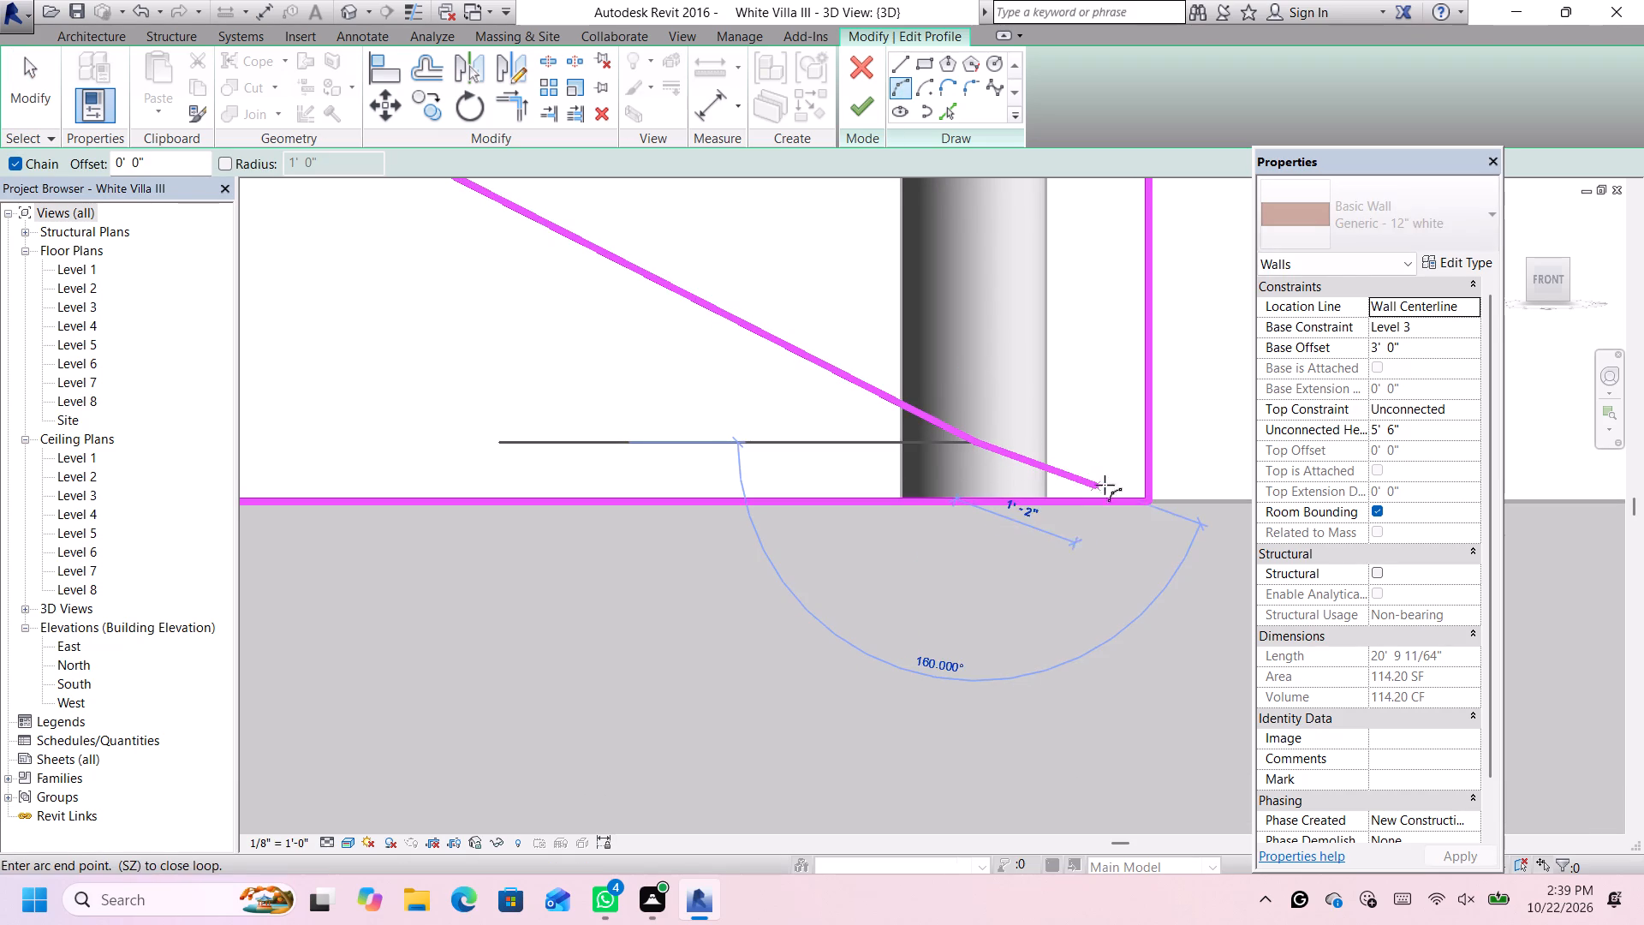
left_click(1143, 497)
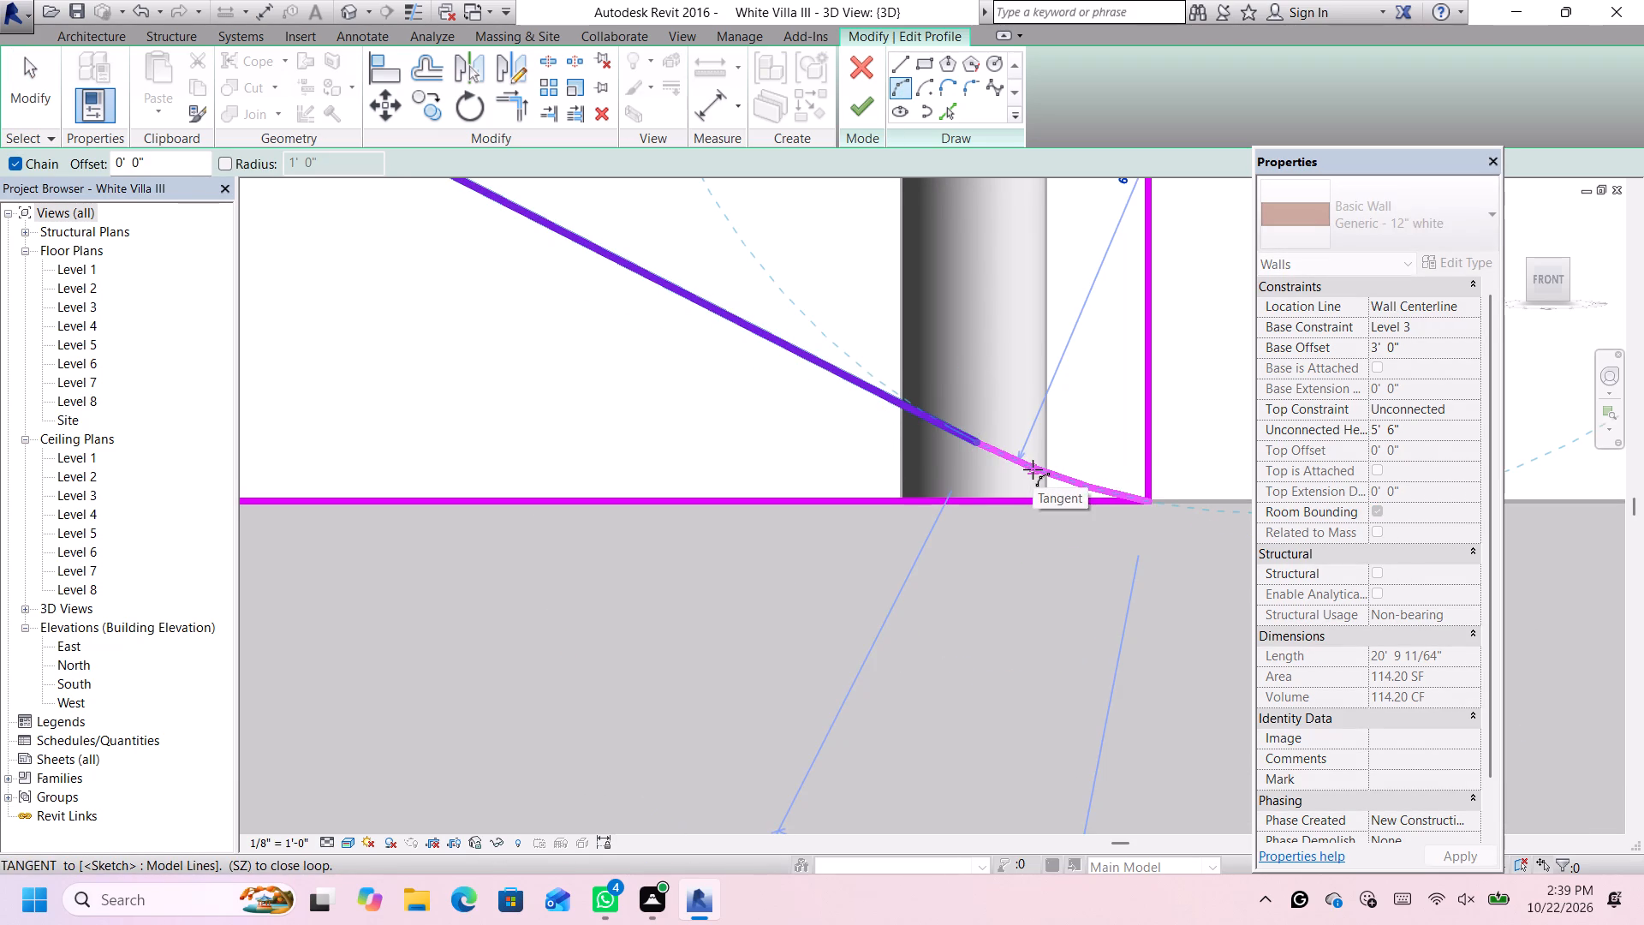
left_click(1033, 469)
Trim the profile's top line to a corner with the arc at the diagonal line's upper end, keeping the flat side.
scroll(1055, 451, "down", 12)
scroll(736, 350, "up", 1)
scroll(748, 349, "down", 1)
scroll(783, 350, "up", 2)
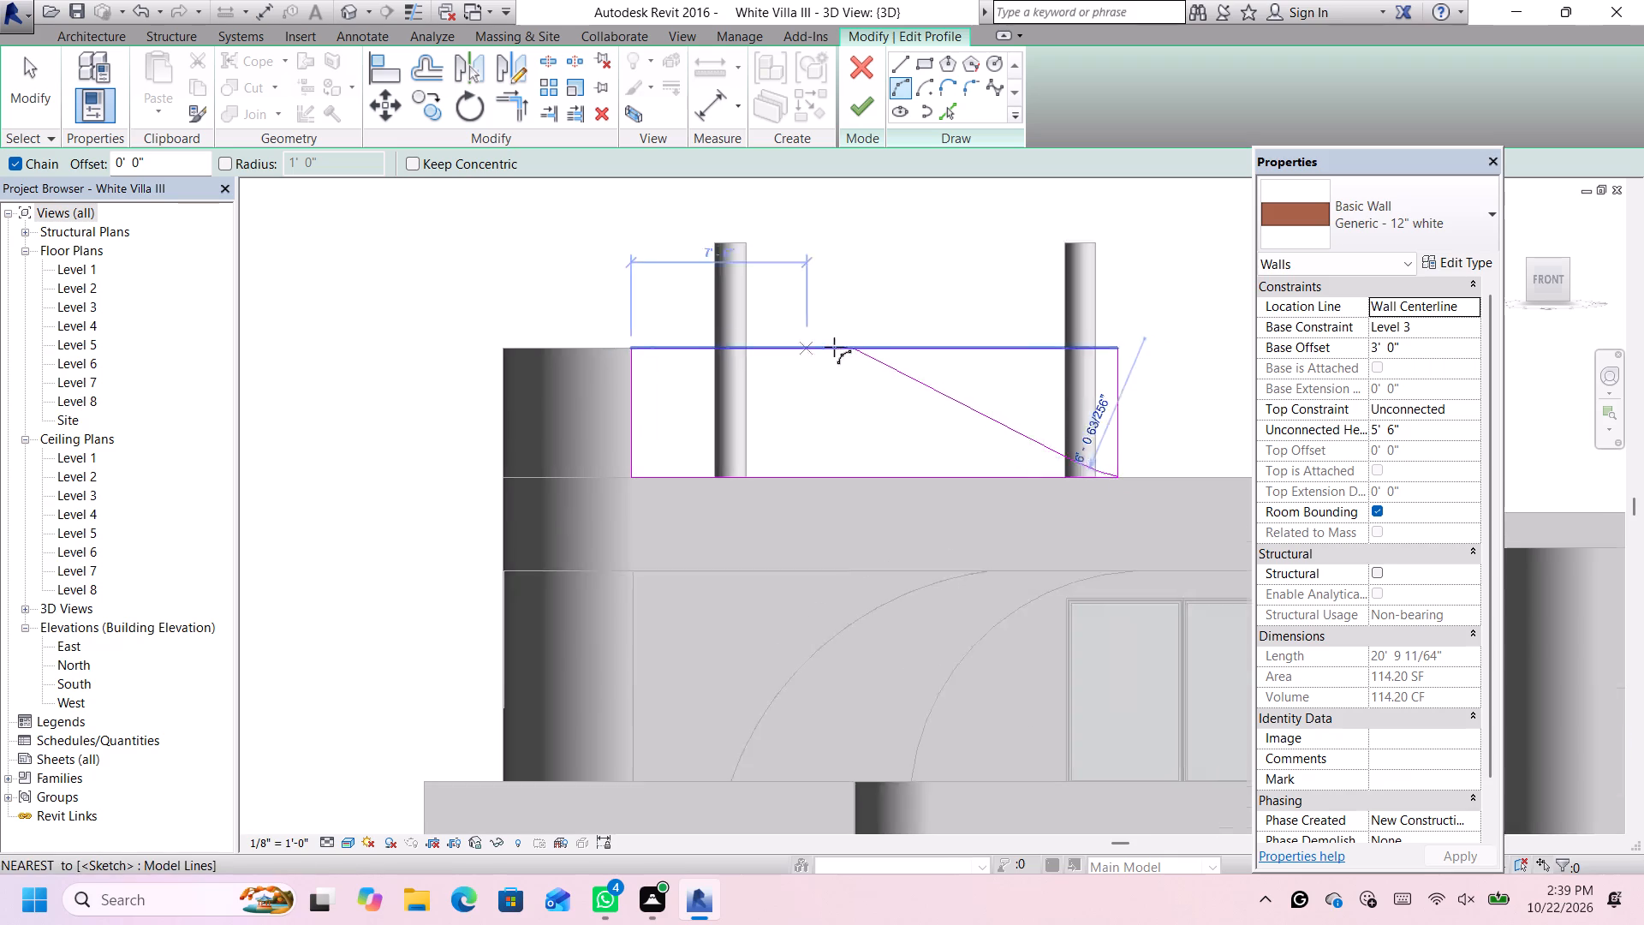
scroll(834, 347, "up", 8)
scroll(797, 440, "up", 1)
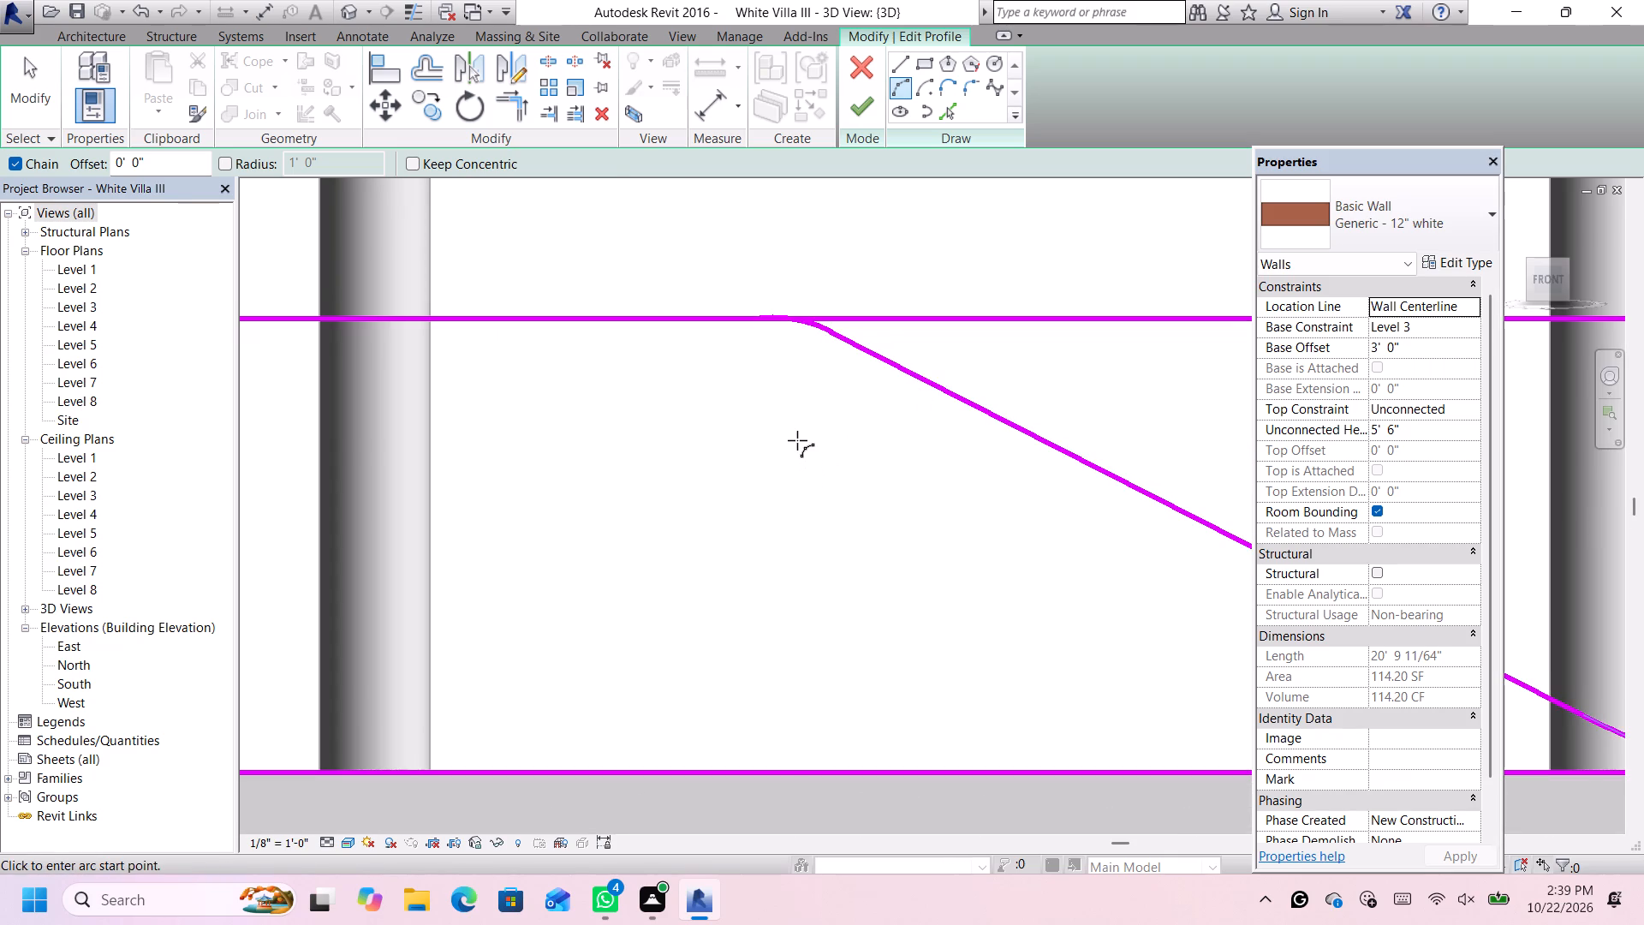
scroll(797, 439, "up", 1)
scroll(753, 373, "down", 9)
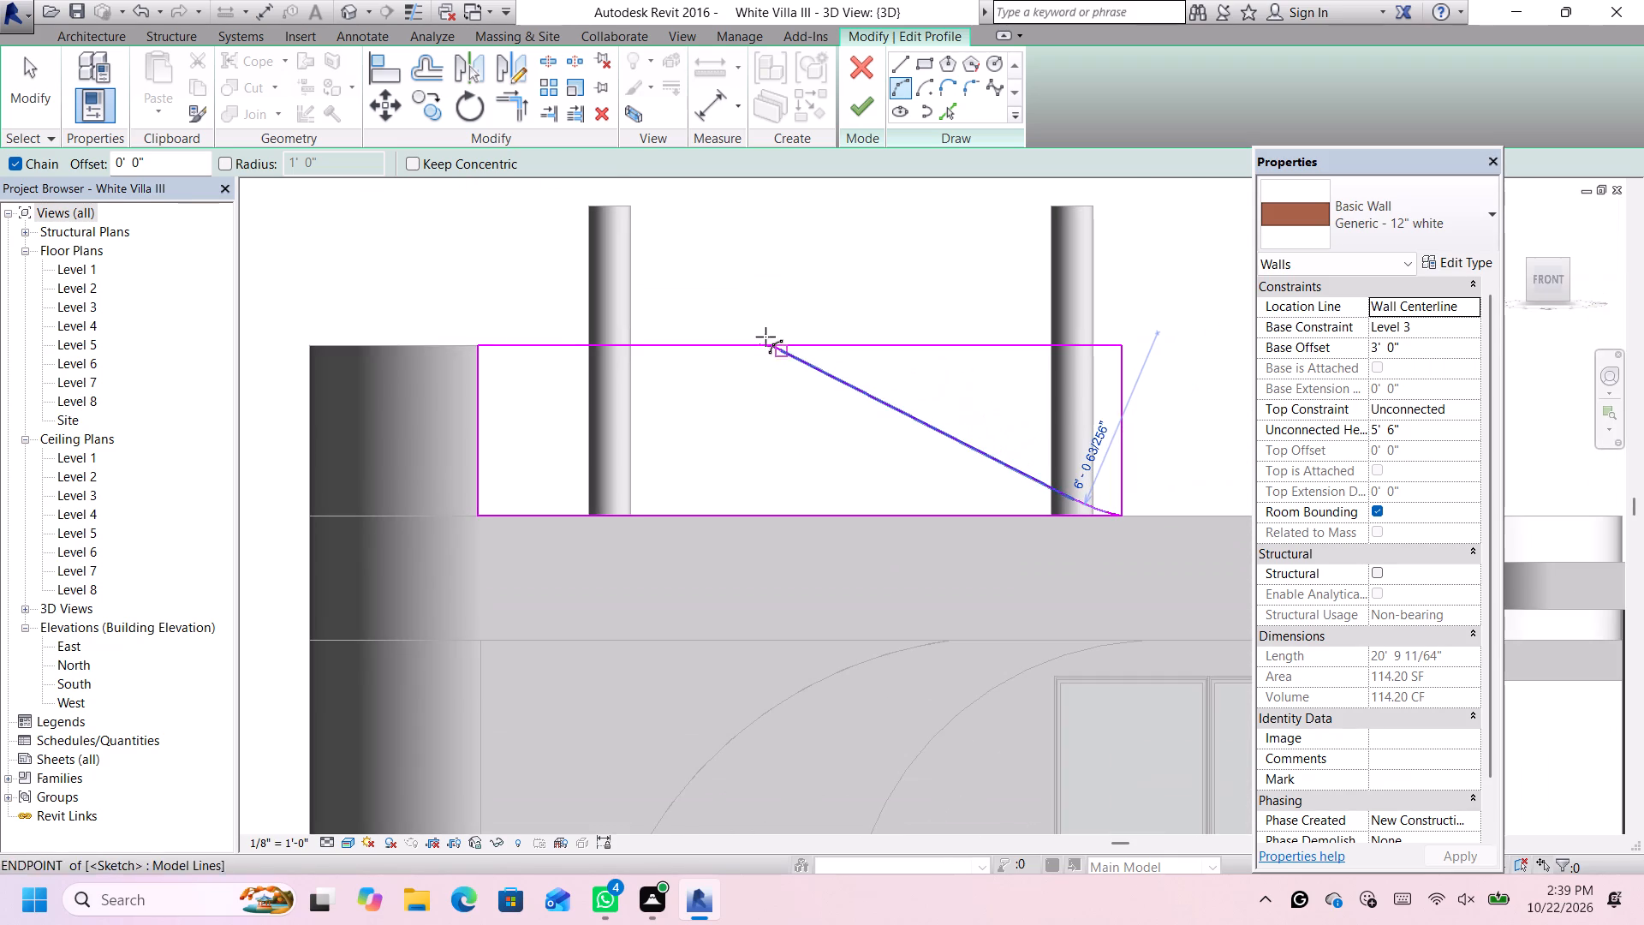
left_click(523, 101)
scroll(812, 328, "up", 5)
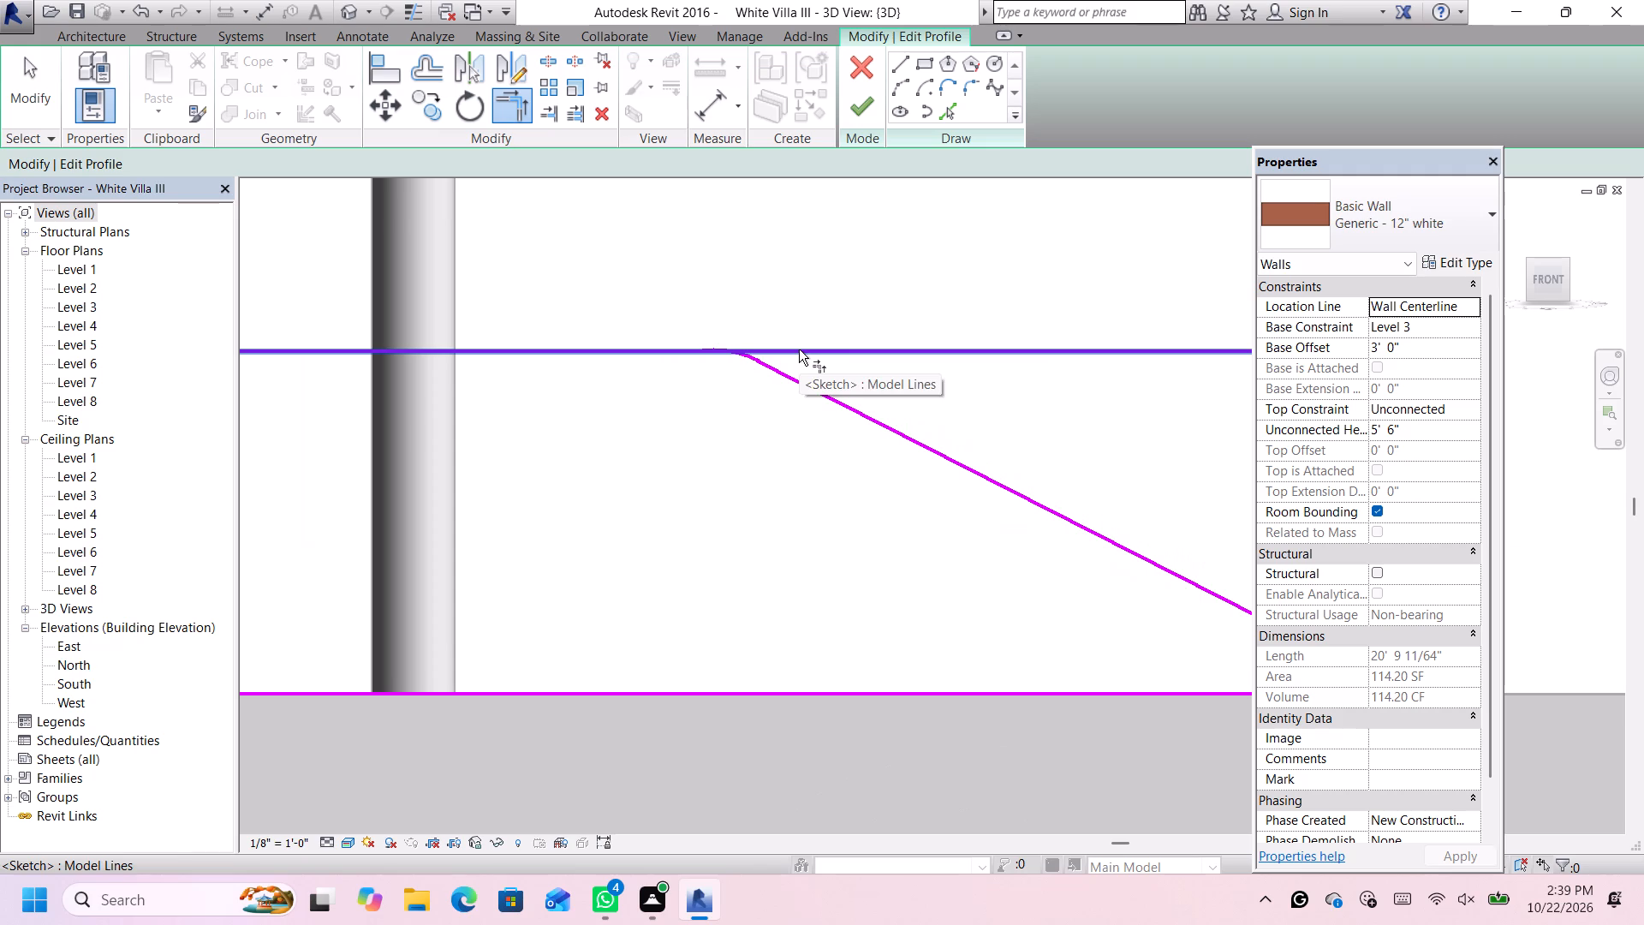
left_click(741, 354)
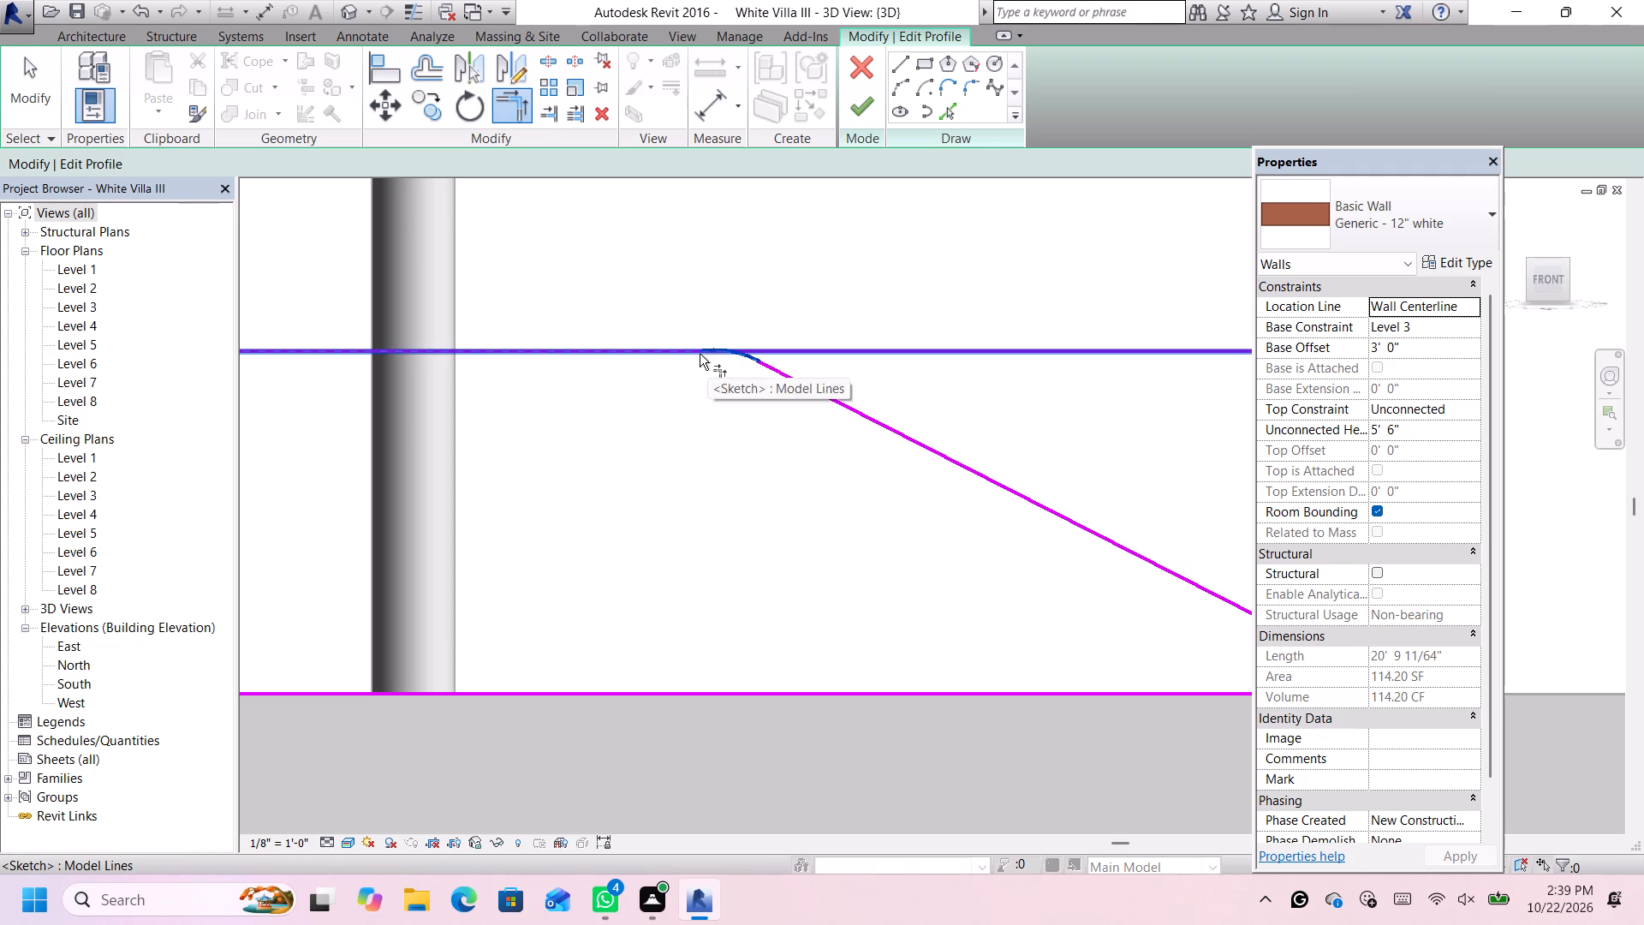
left_click(682, 351)
Delete the 5' 6" vertical end line above the lower arc's corner.
scroll(685, 351, "down", 7)
scroll(932, 408, "up", 2)
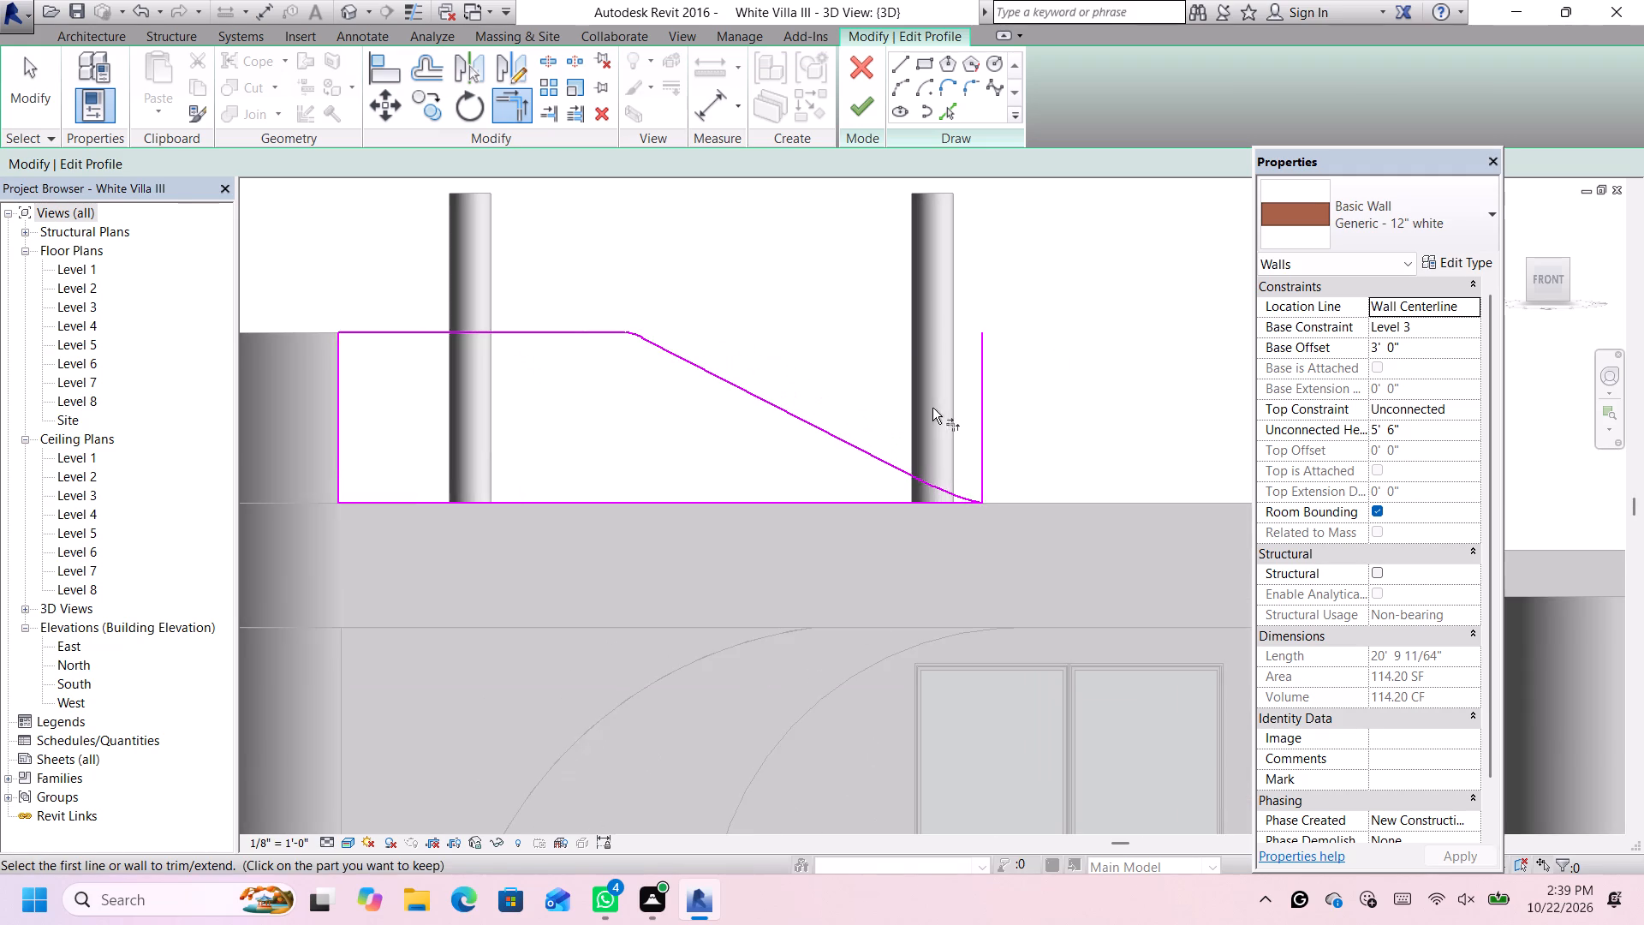
scroll(706, 369, "up", 4)
scroll(602, 338, "up", 3)
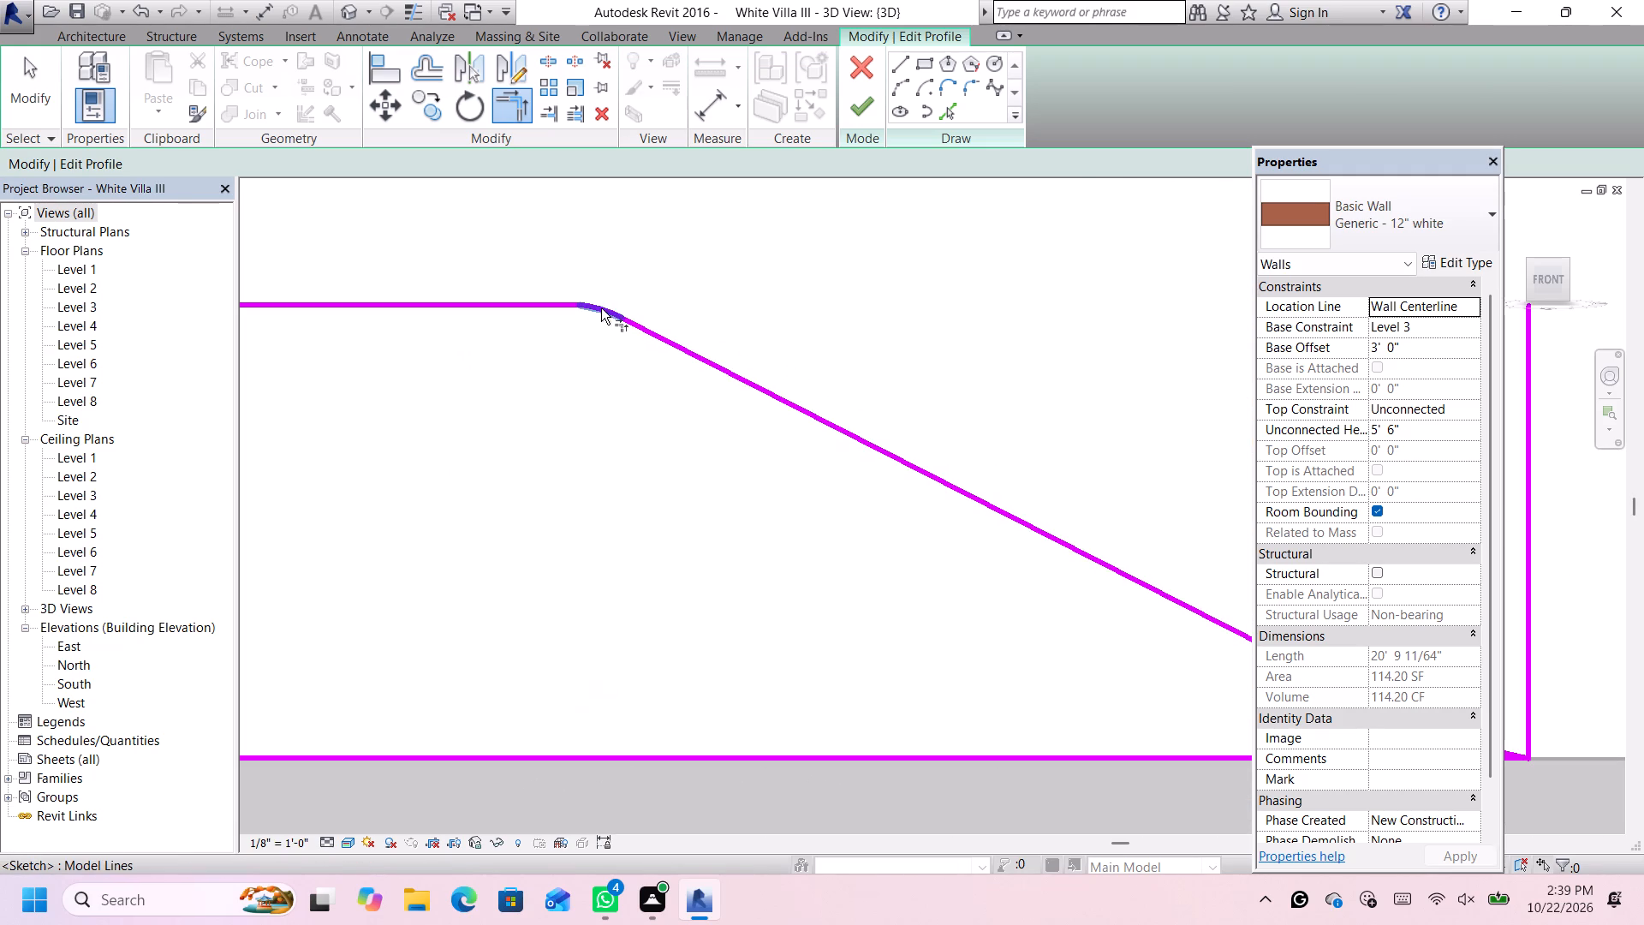
scroll(604, 325, "down", 9)
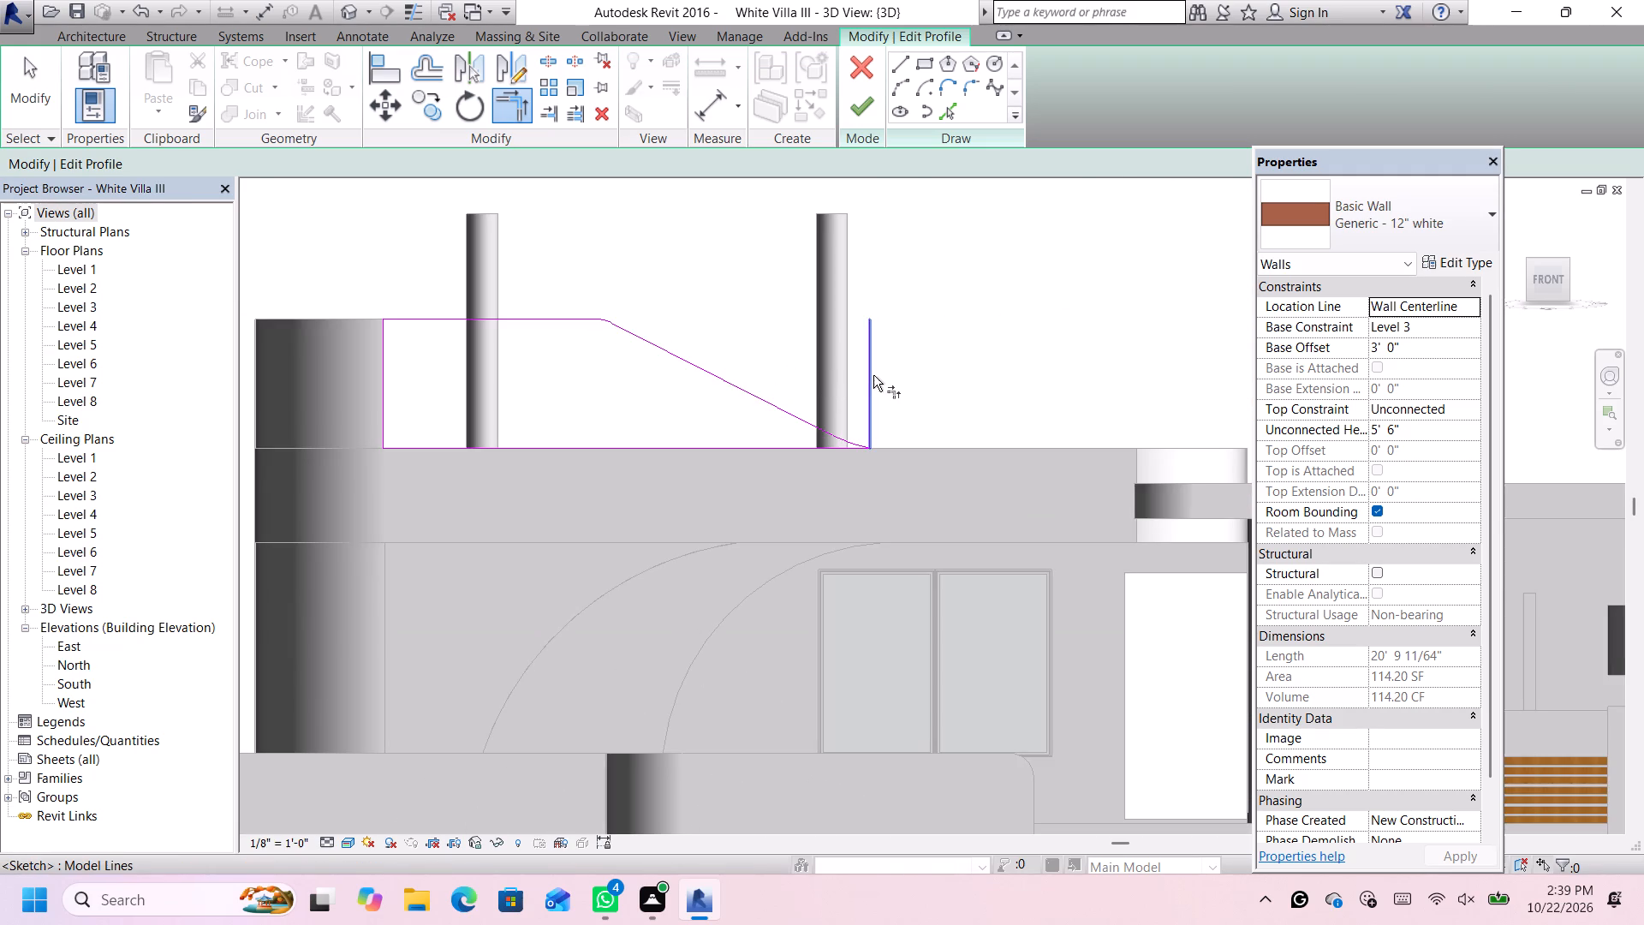
scroll(873, 373, "down", 1)
scroll(872, 374, "up", 1)
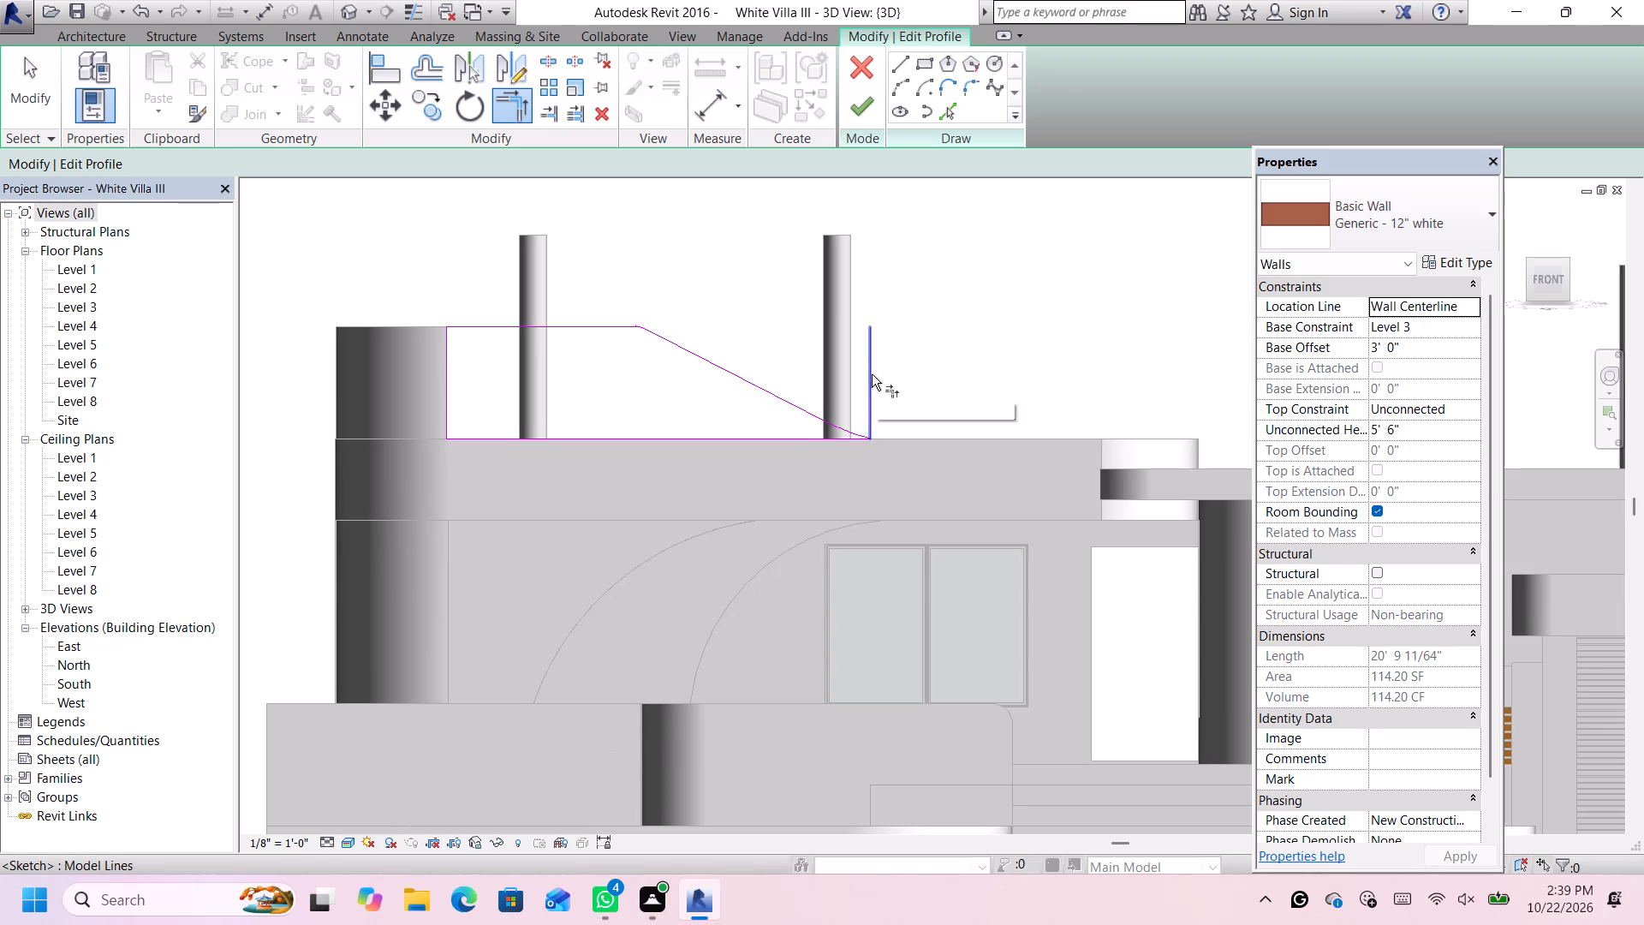
scroll(872, 374, "up", 1)
key("Escape")
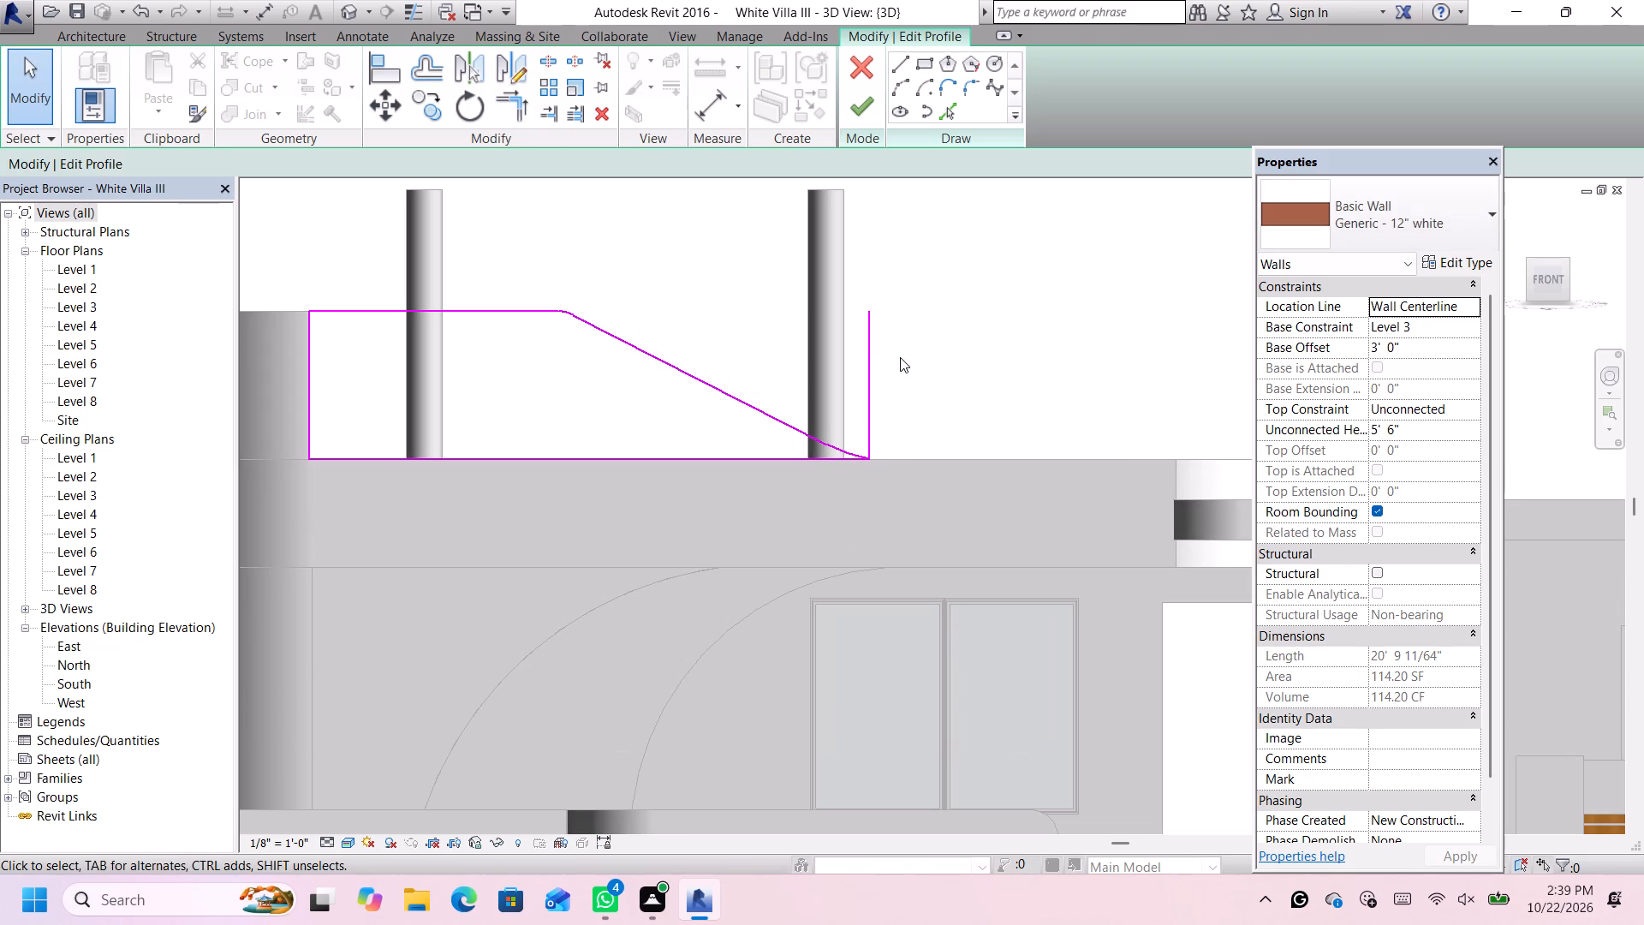
left_click(872, 360)
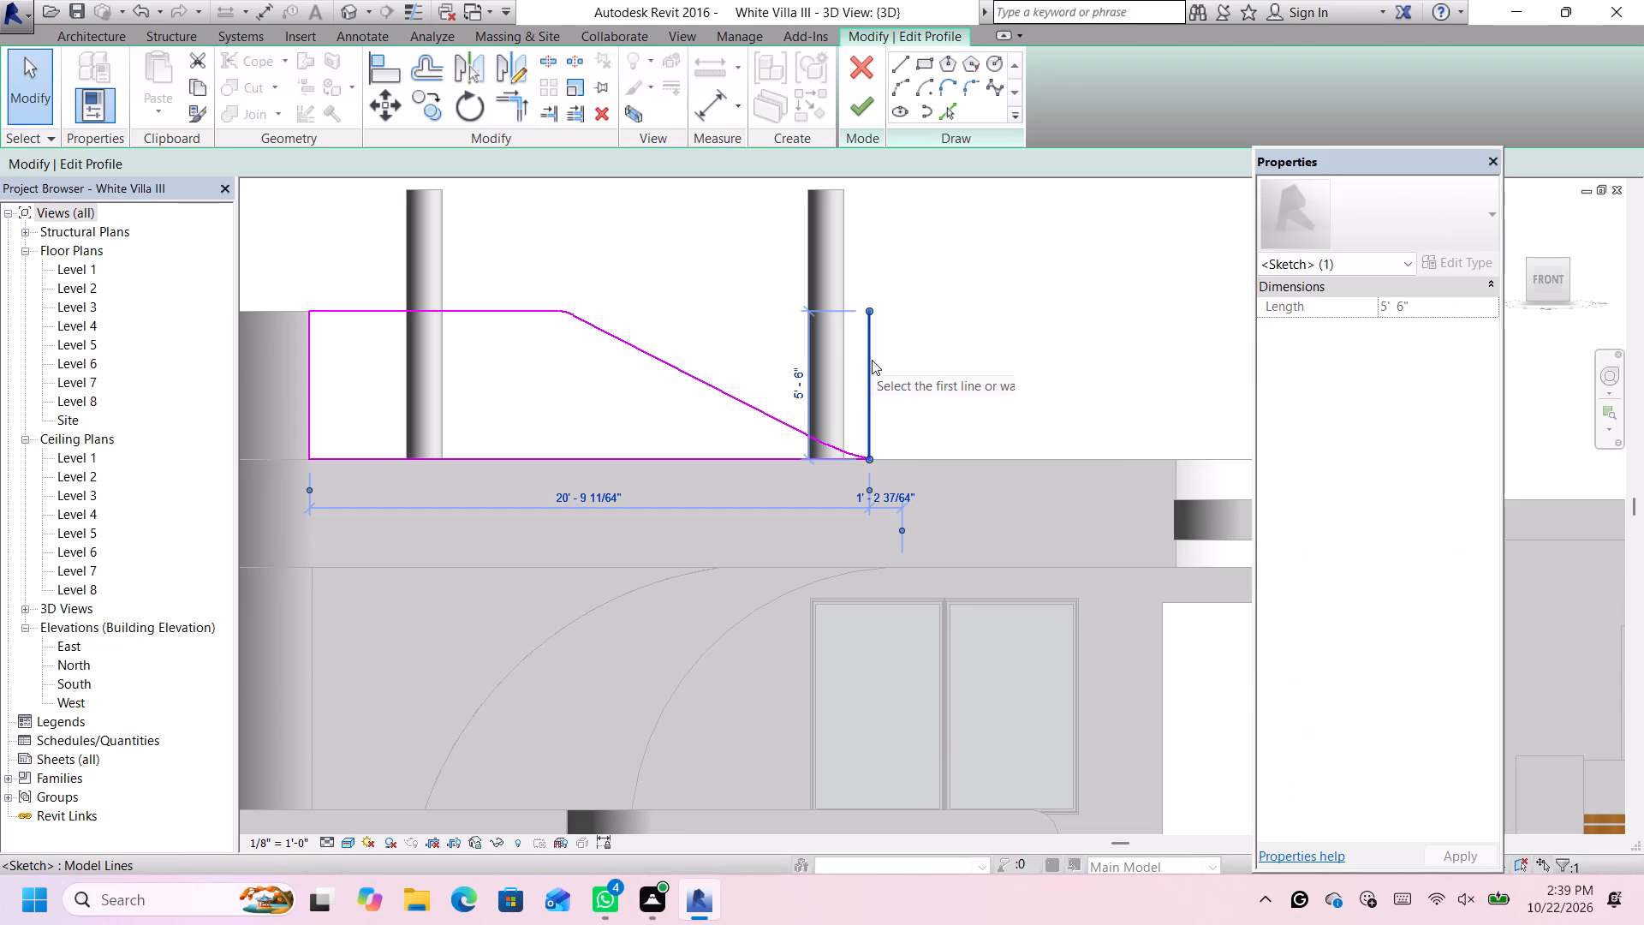
key("Delete")
Delete the small arc joining the profile's top line to the diagonal line.
scroll(559, 298, "up", 3)
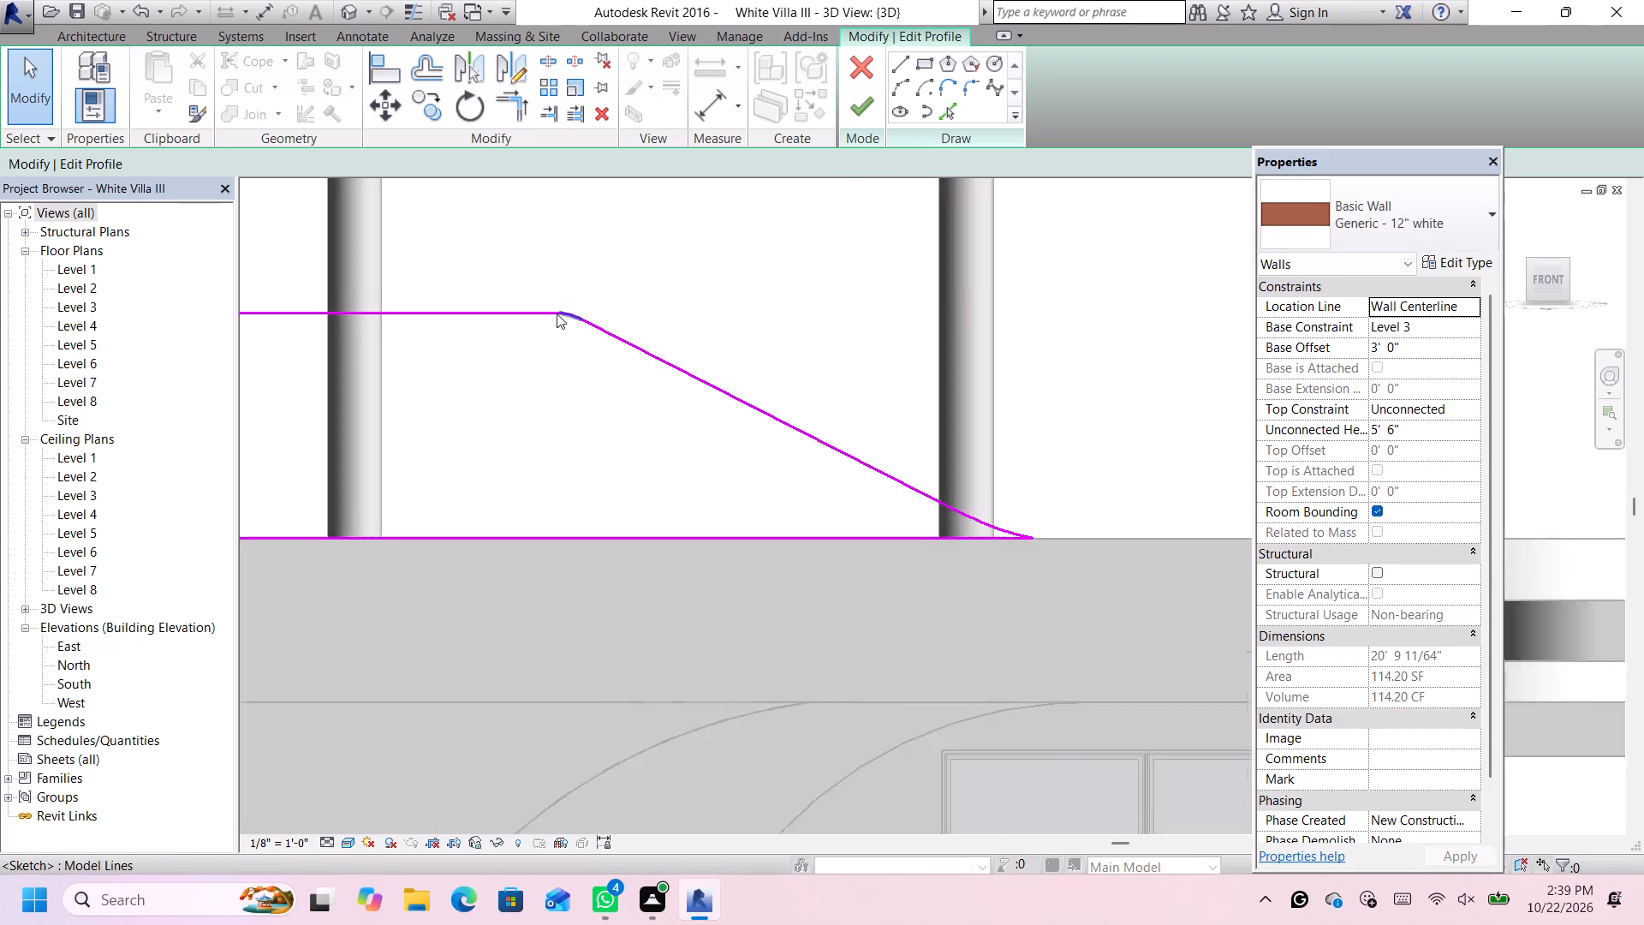
scroll(557, 313, "up", 9)
left_click(575, 307)
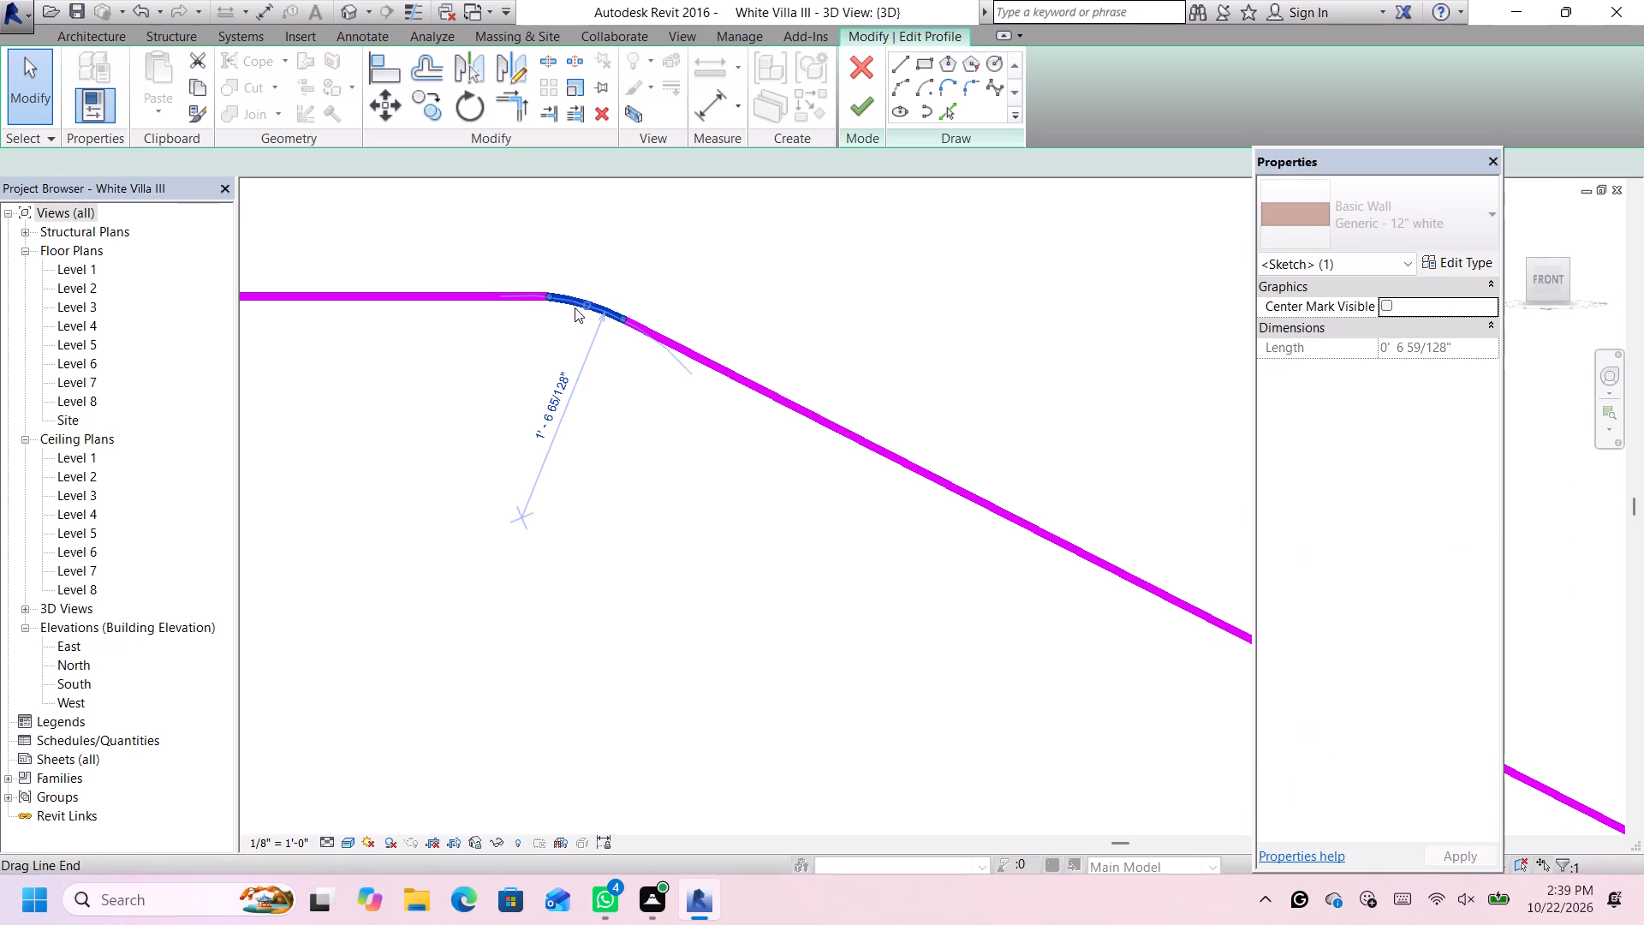
key("Delete")
Shorten the profile's top line to 8' 11" by pulling its end back from the diagonal line.
scroll(579, 307, "down", 11)
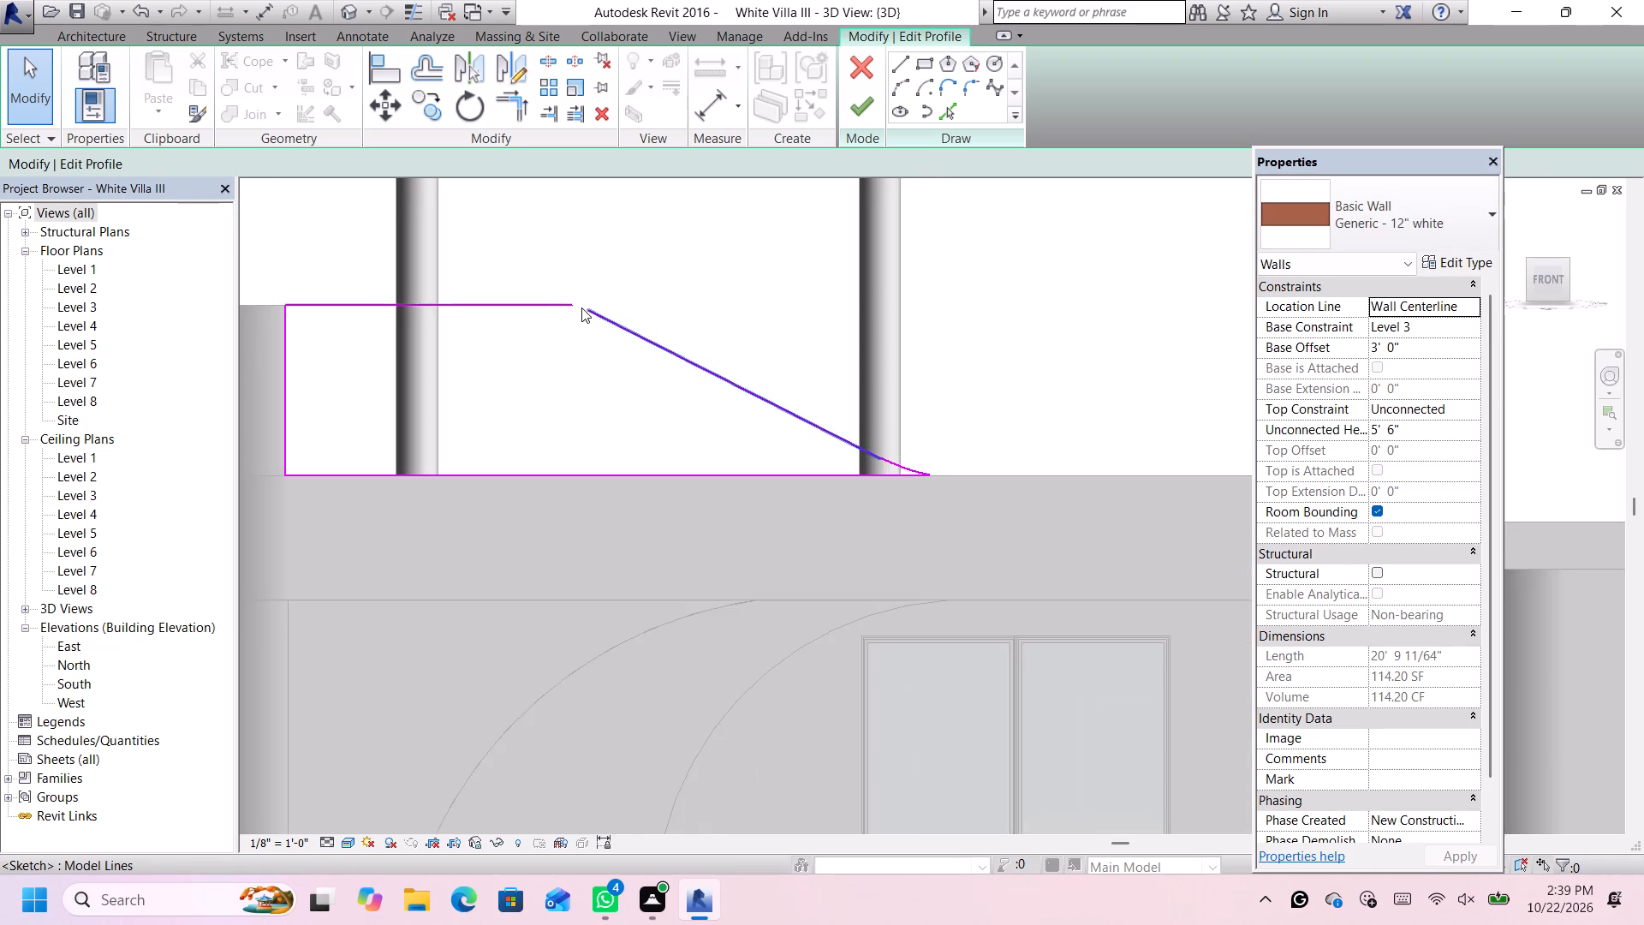
scroll(576, 312, "up", 1)
left_click(566, 306)
scroll(566, 305, "up", 8)
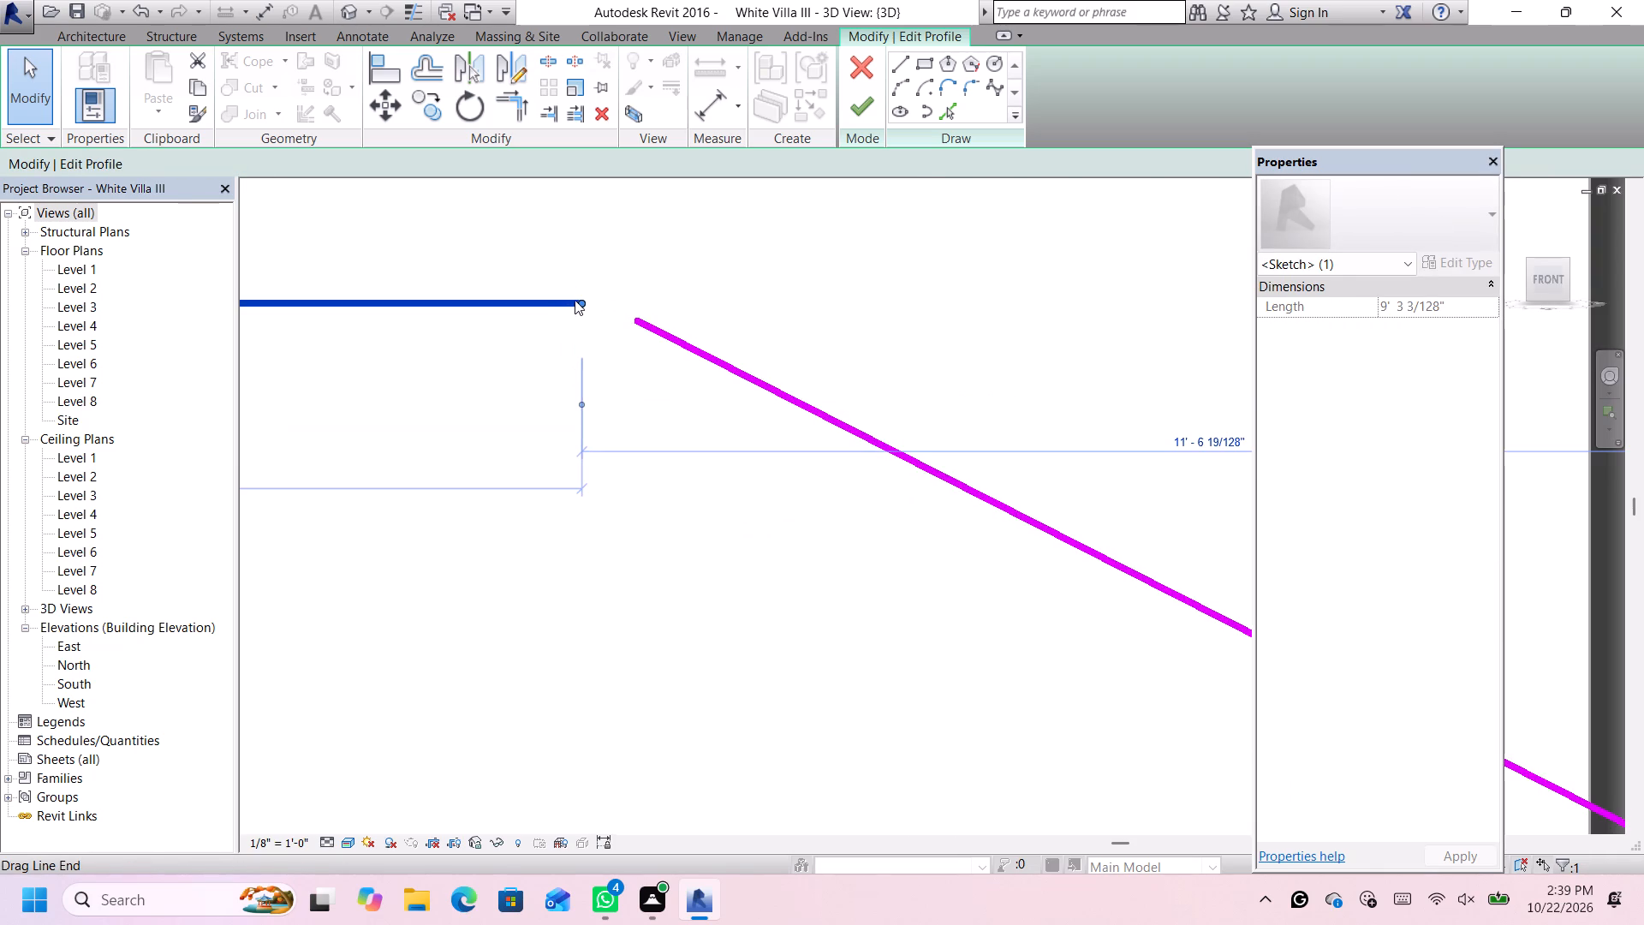
scroll(575, 300, "down", 9)
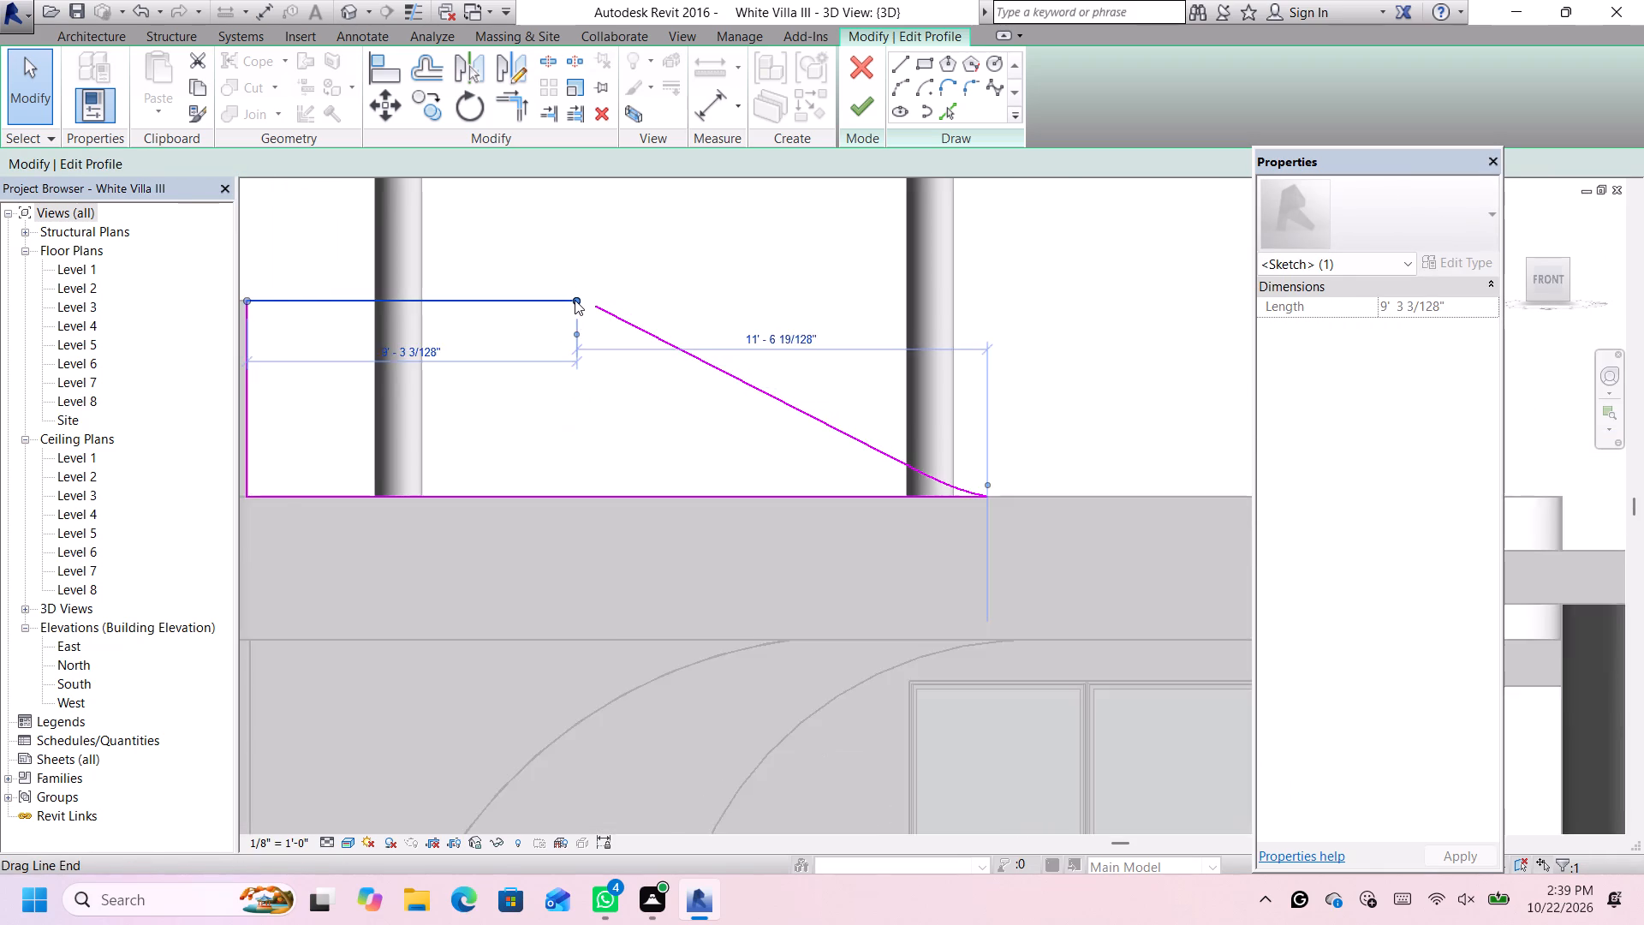
scroll(575, 300, "down", 1)
scroll(575, 300, "up", 1)
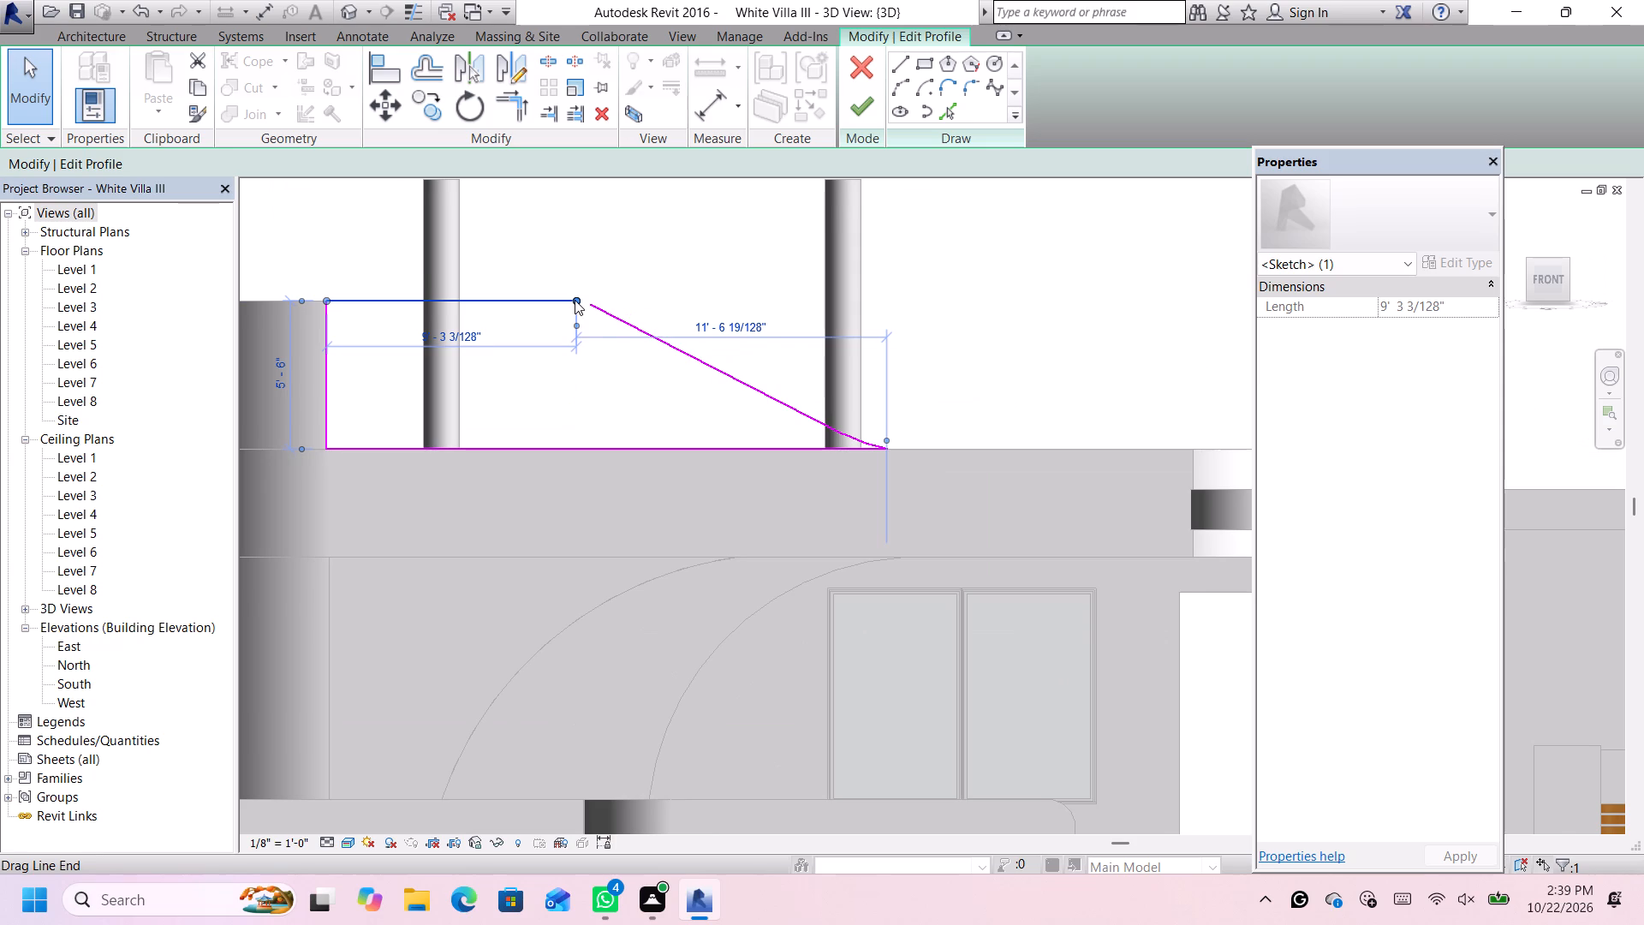
scroll(575, 300, "up", 6)
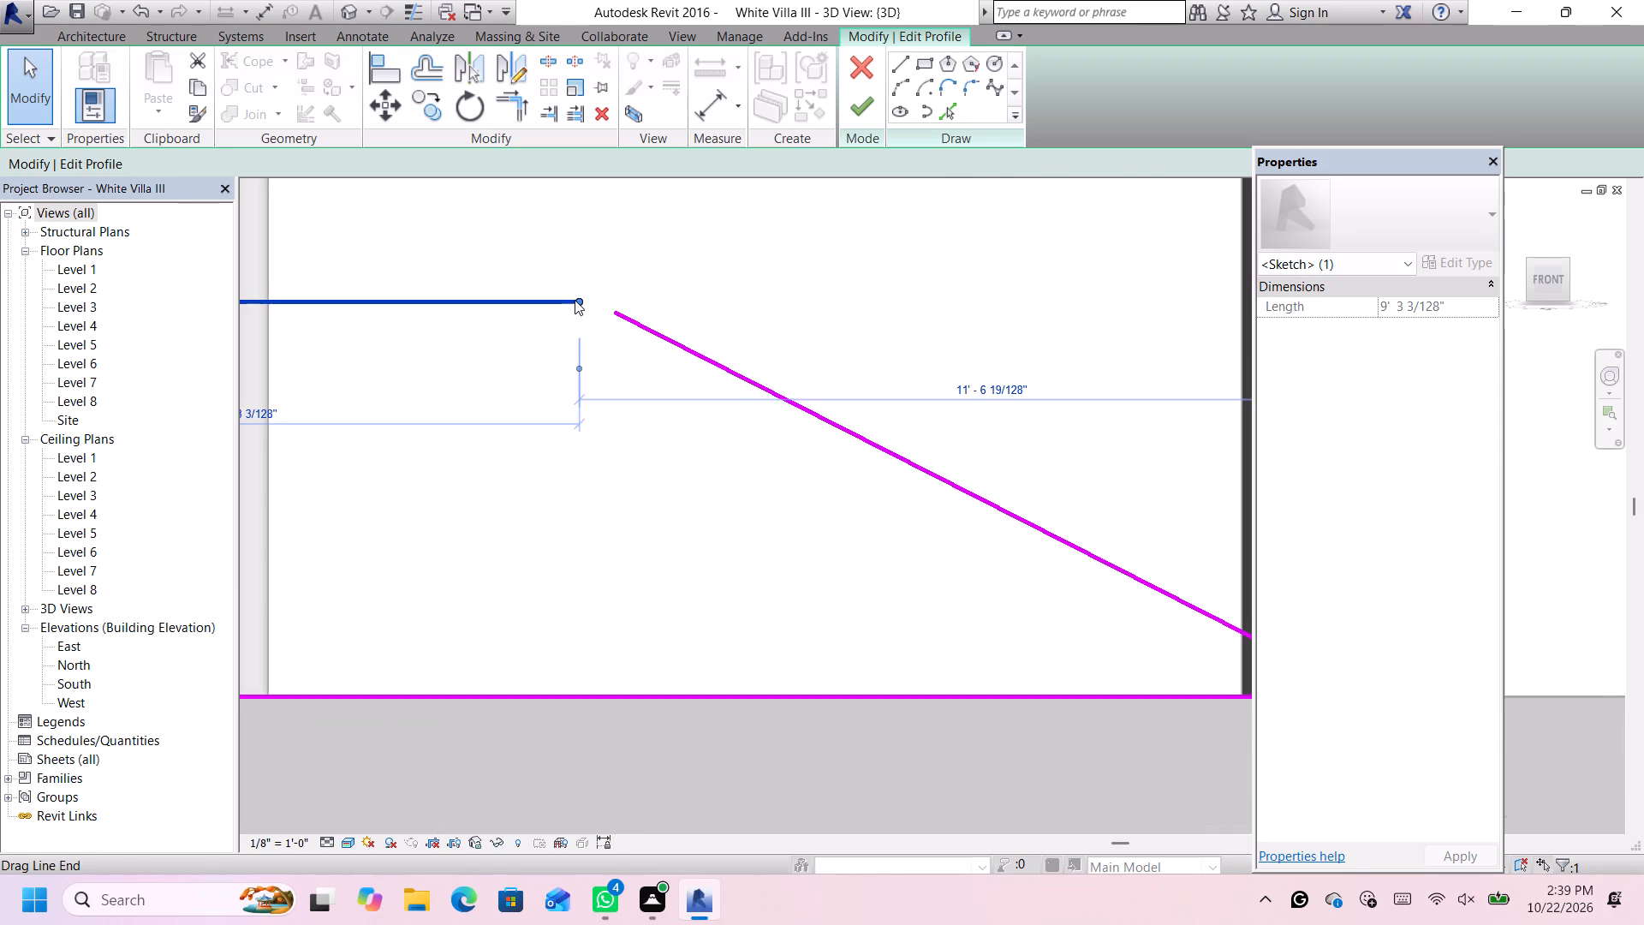
scroll(575, 300, "up", 4)
left_click_drag(575, 300, 539, 302)
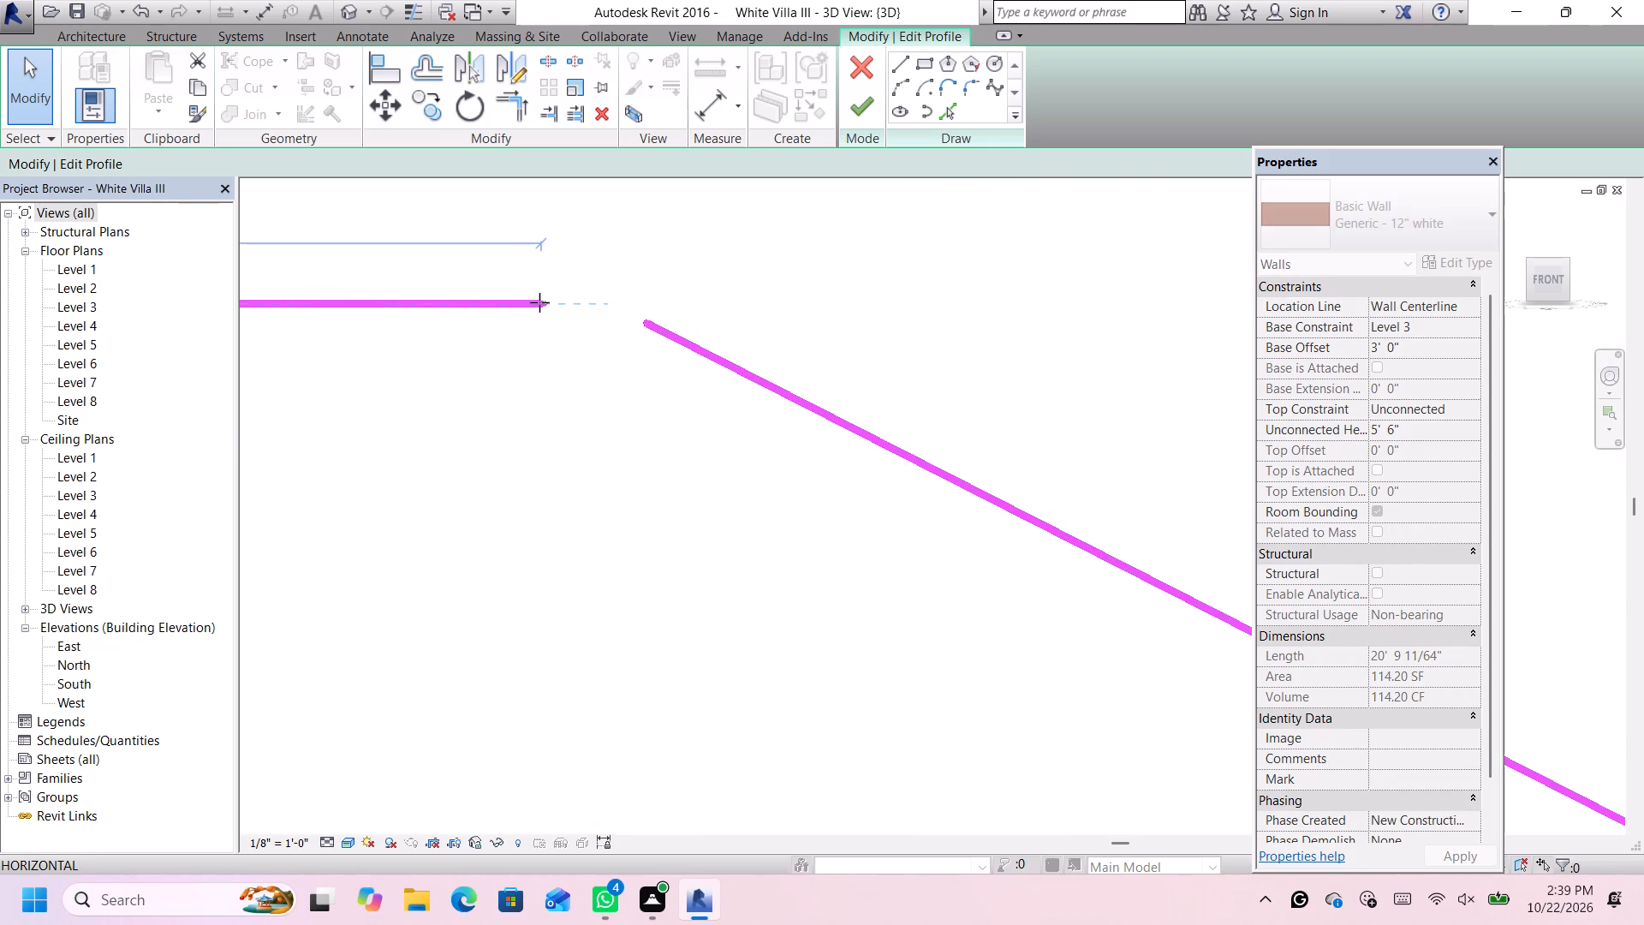
left_click_drag(539, 302, 545, 302)
Shorten the diagonal line to 10' 5" by moving its upper end down along the slope.
scroll(675, 334, "up", 1)
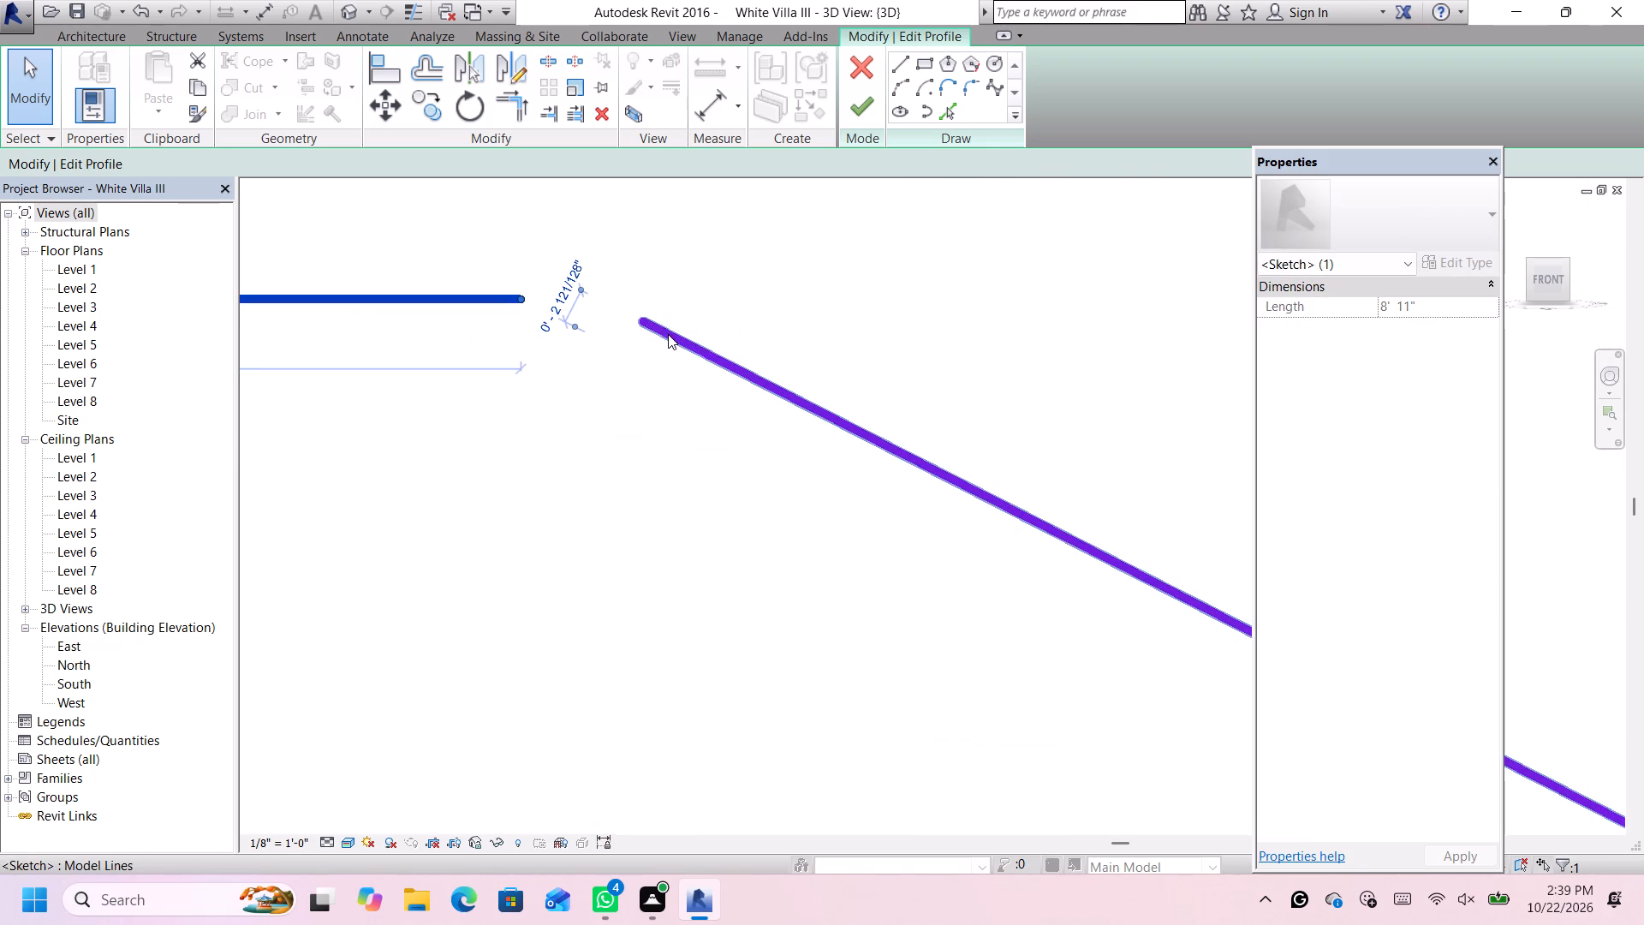
left_click(668, 334)
scroll(649, 322, "up", 2)
left_click_drag(641, 319, 660, 330)
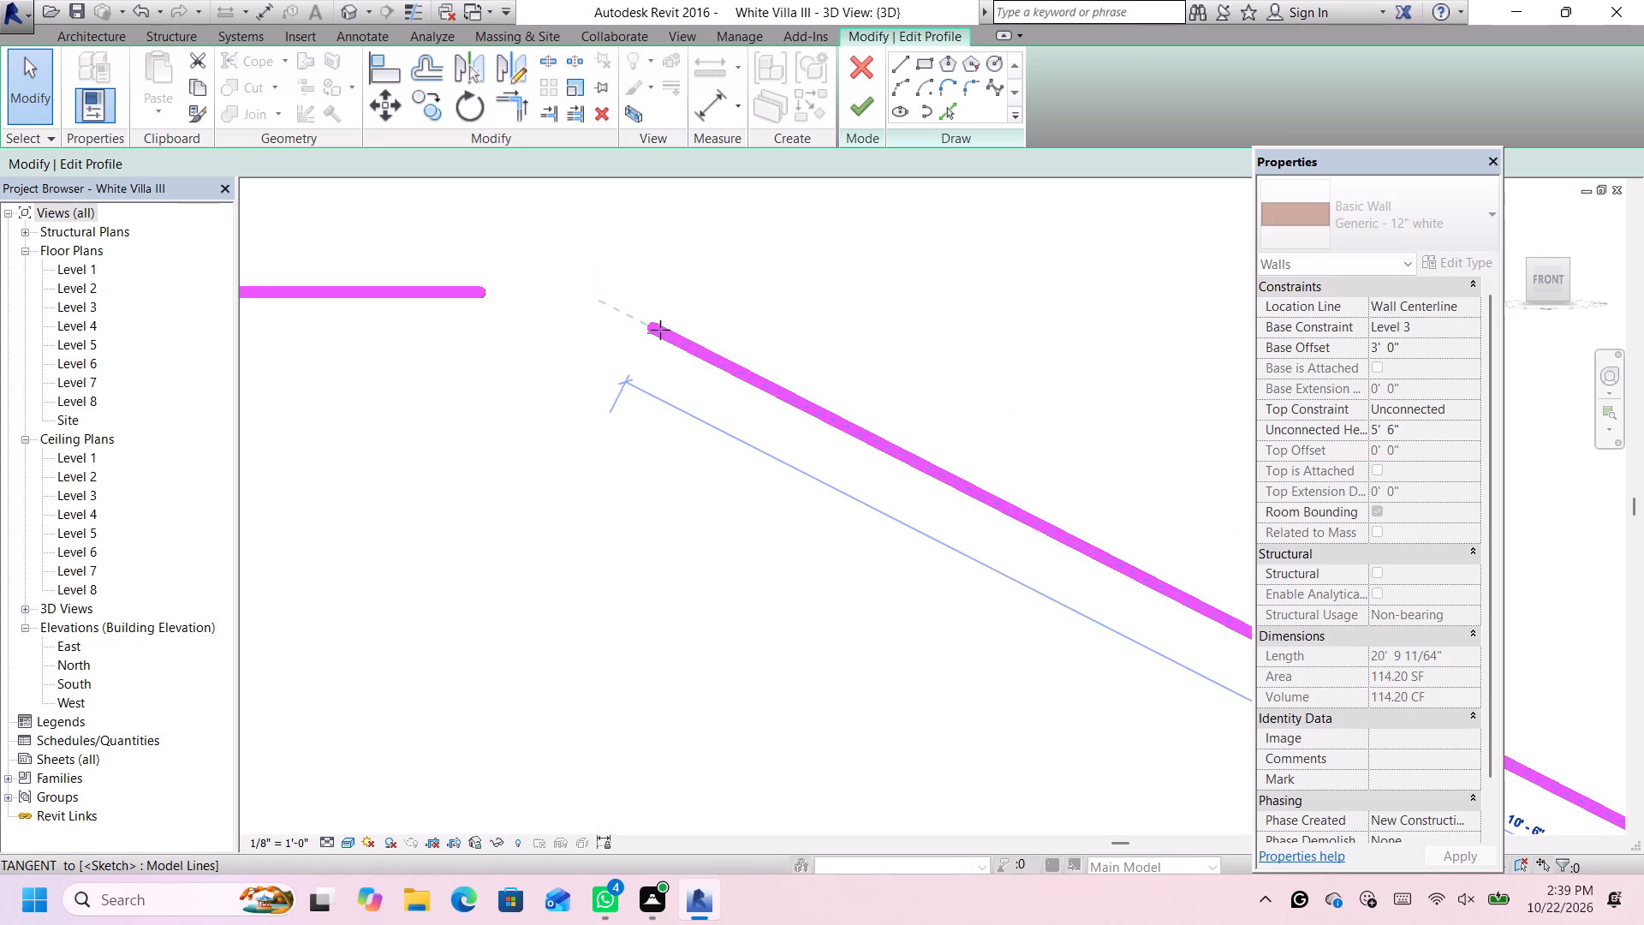
left_click_drag(660, 330, 670, 335)
scroll(700, 311, "down", 12)
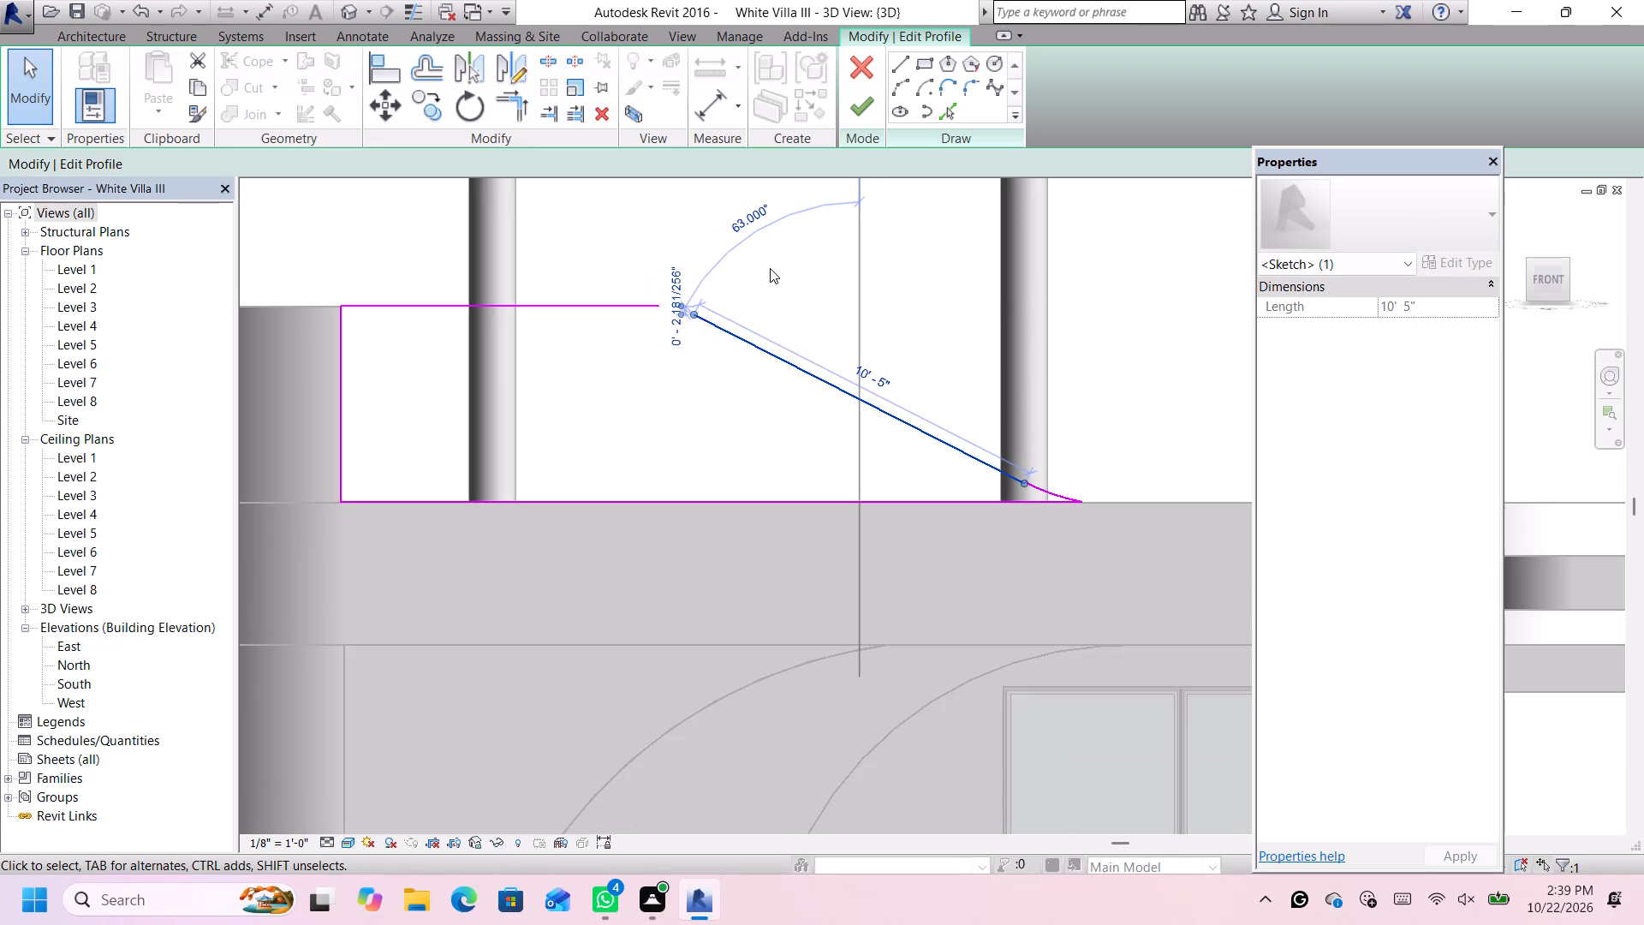
left_click(828, 305)
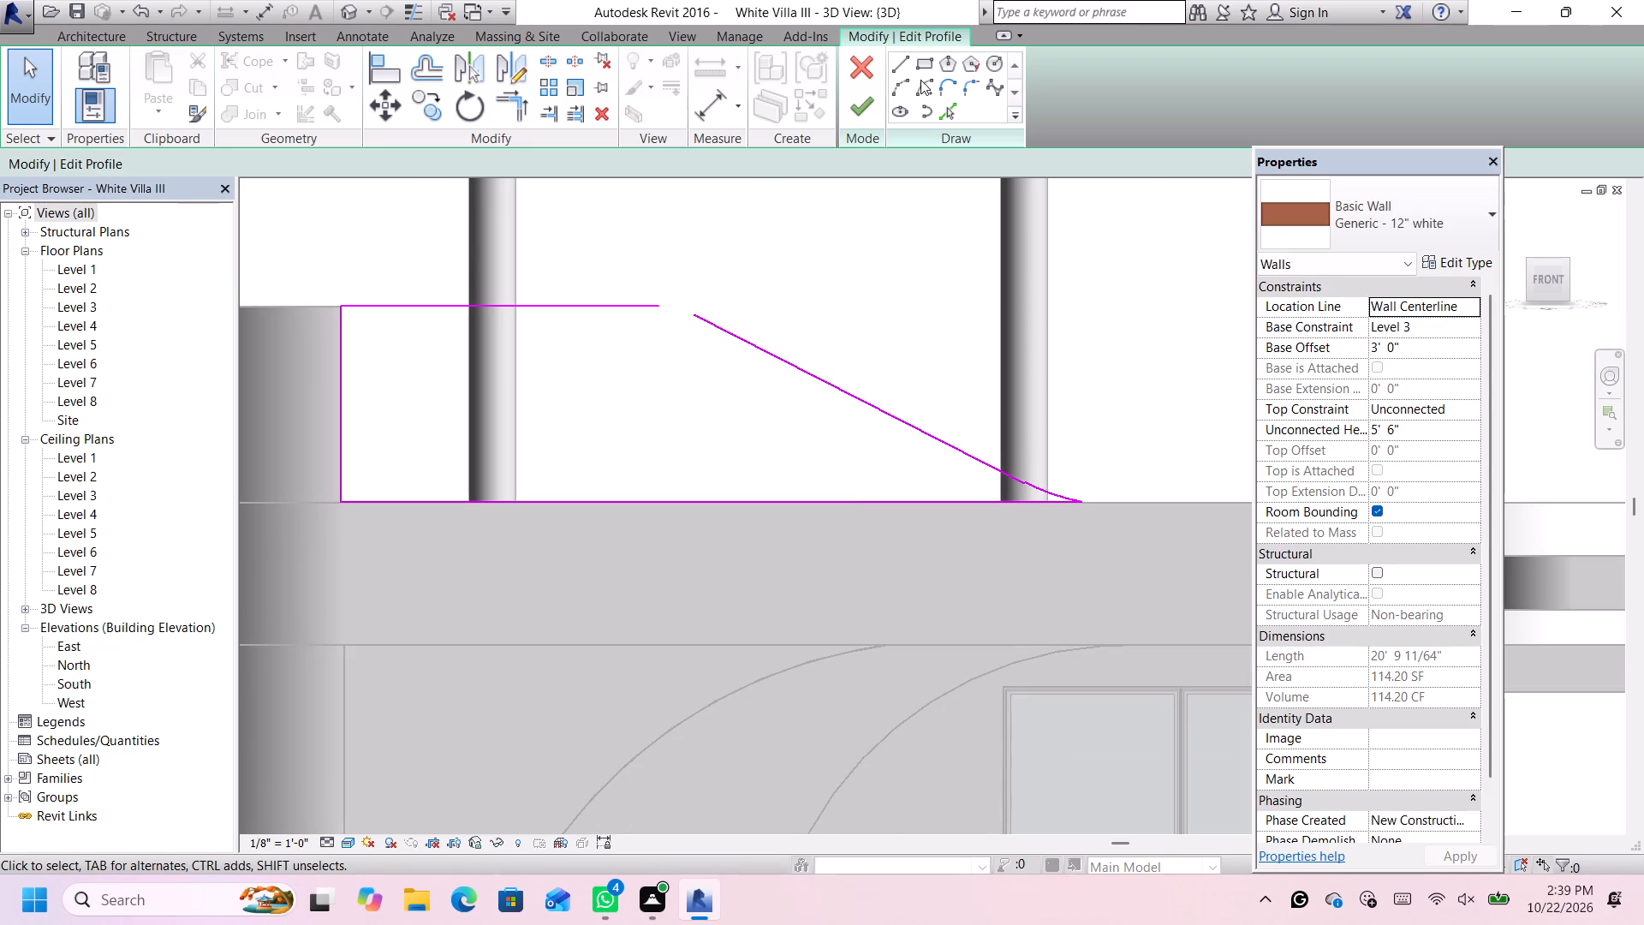
Join the top line to the diagonal line with a tangent arc of about 2' 1" radius and finish the profile edit.
left_click(896, 87)
scroll(602, 289, "up", 5)
scroll(706, 304, "up", 4)
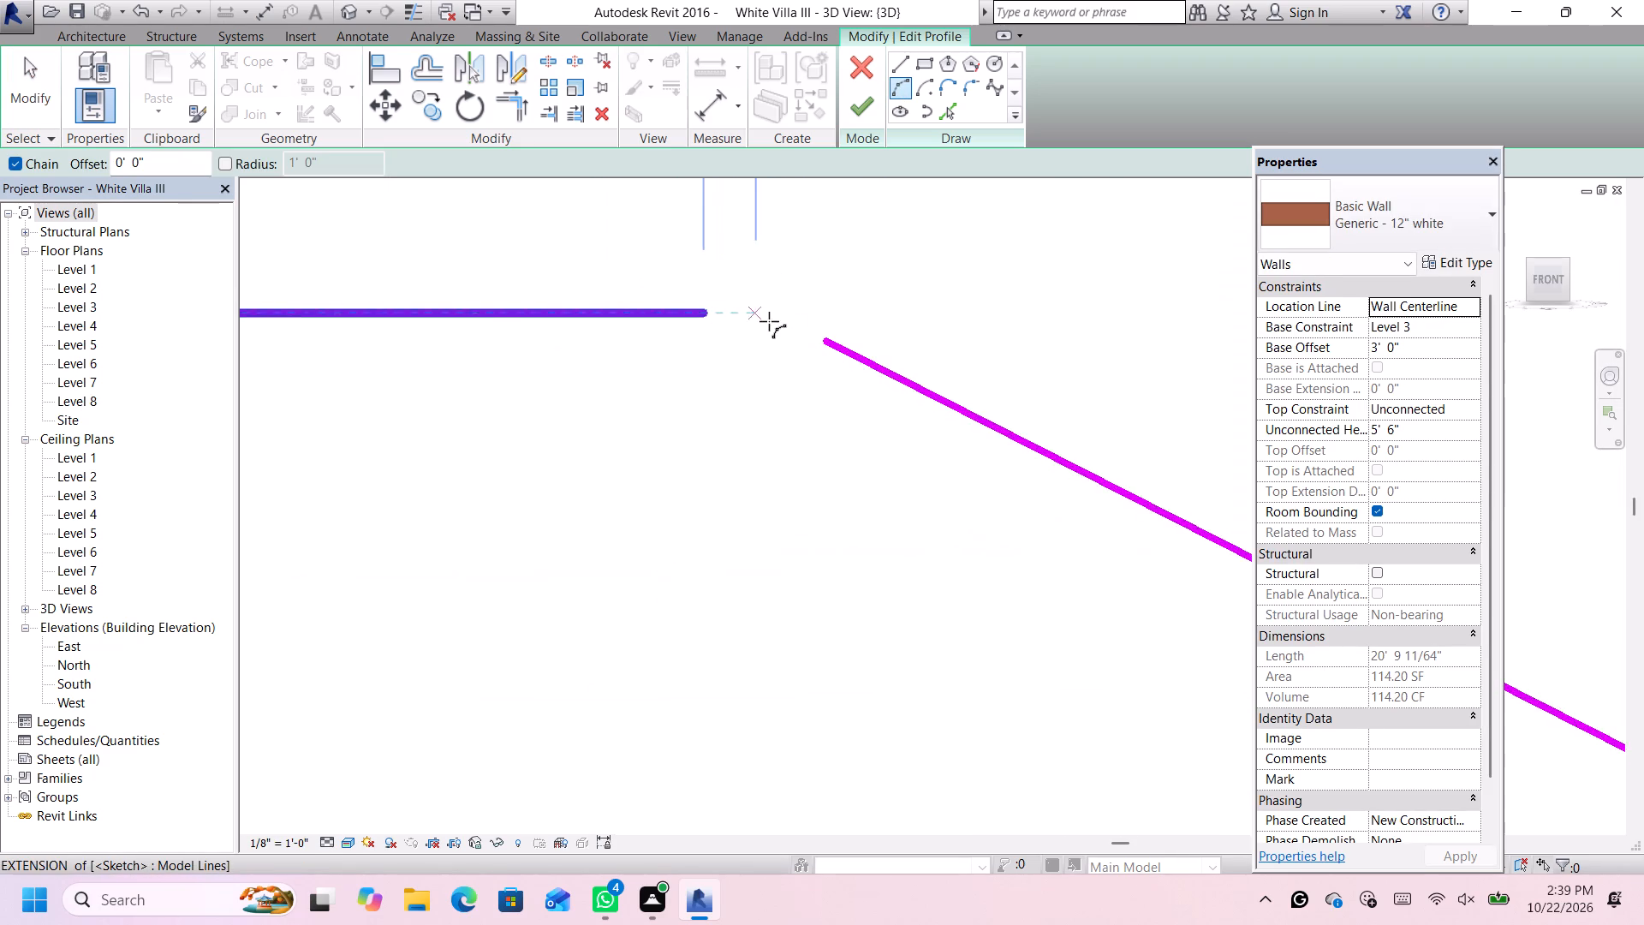
left_click(830, 340)
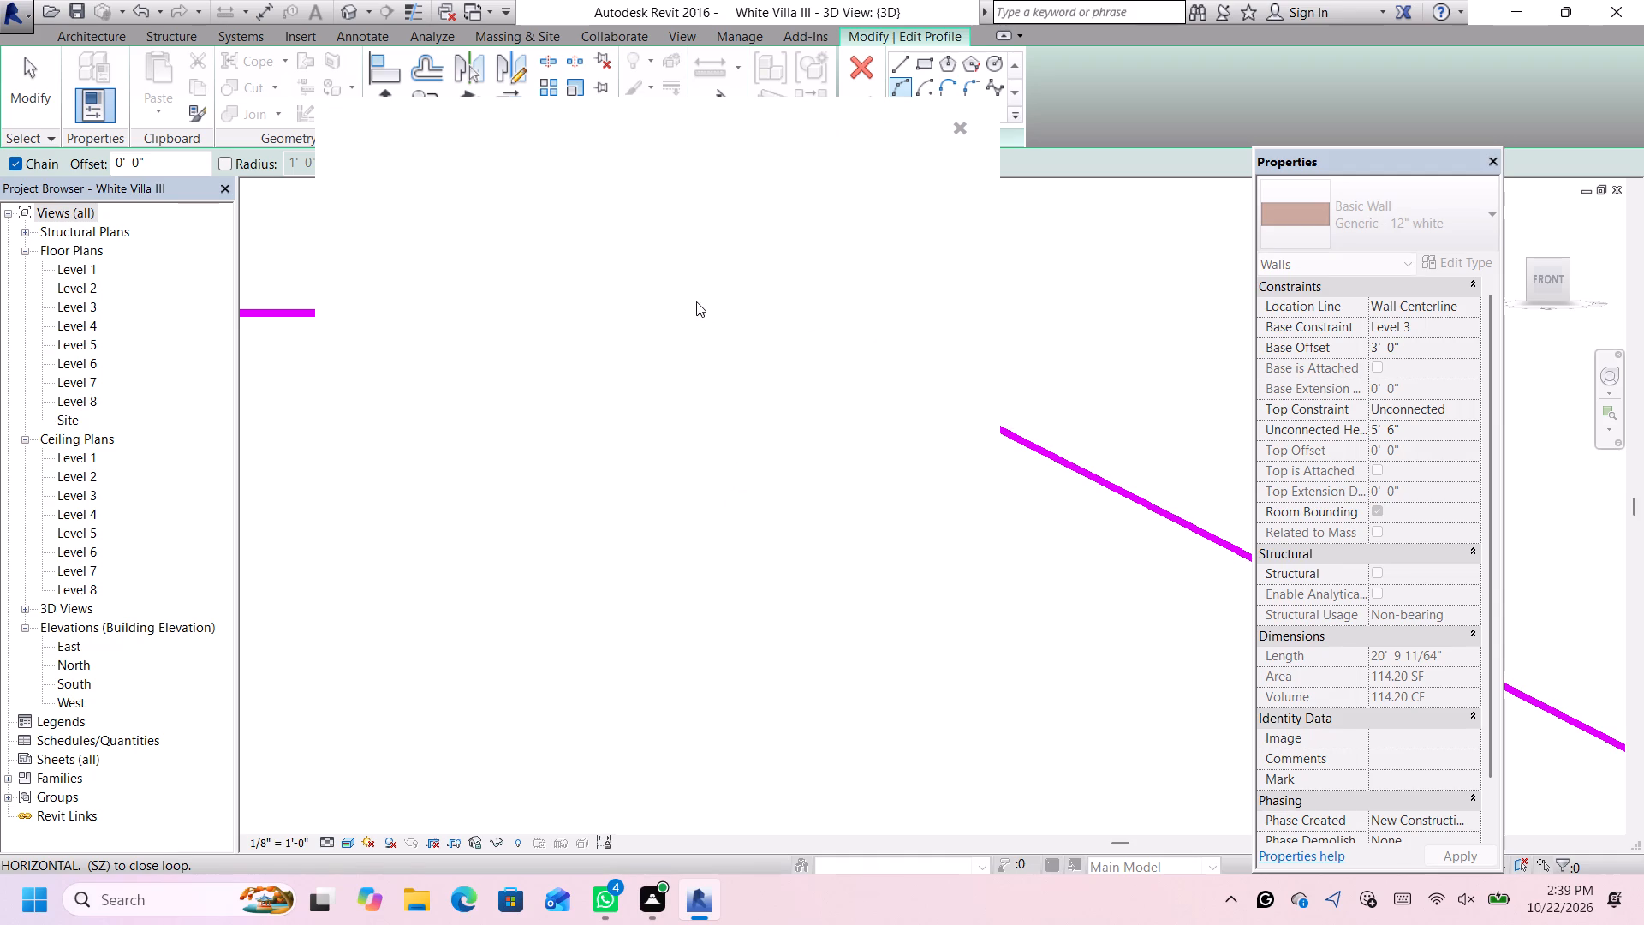
left_click(960, 123)
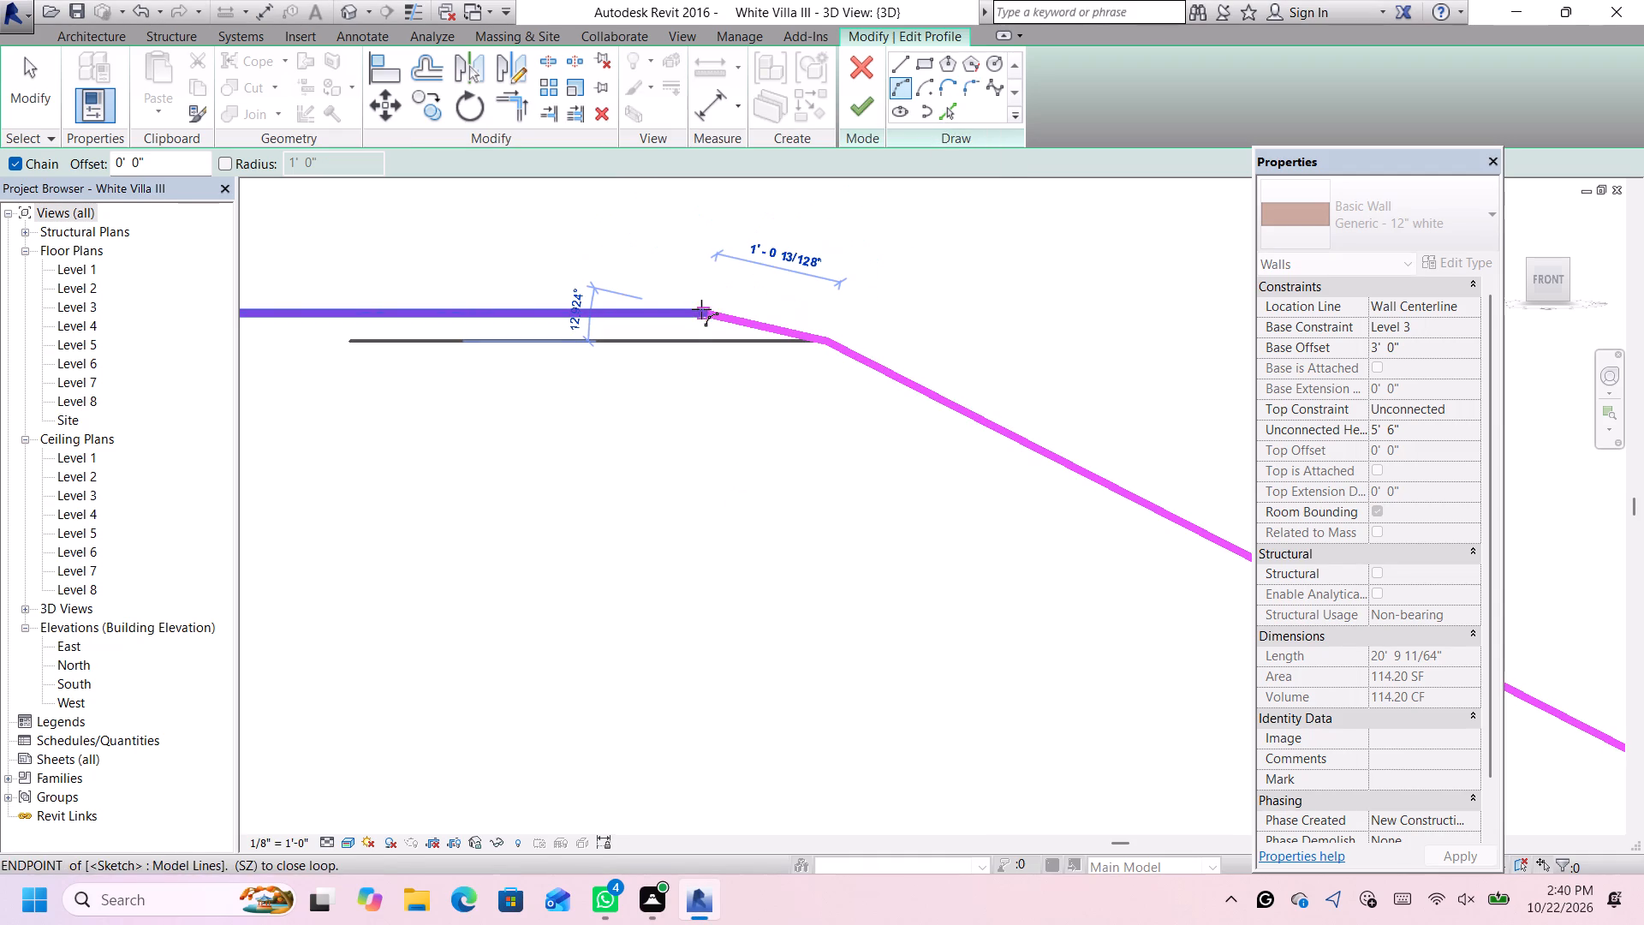
left_click(701, 309)
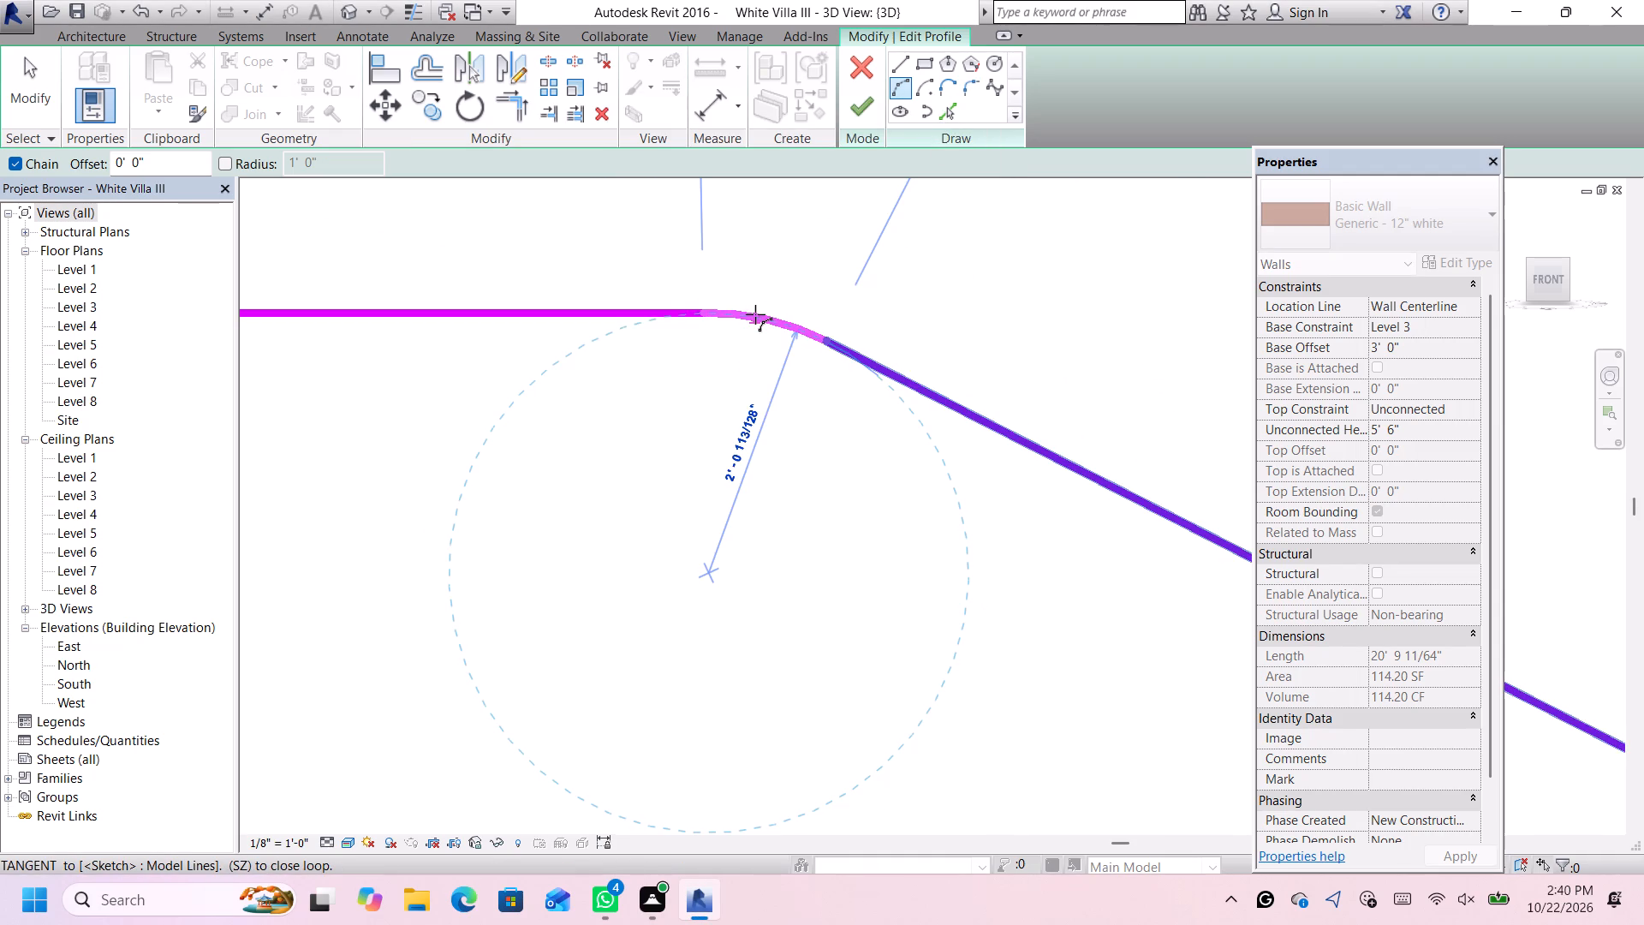
left_click(755, 314)
scroll(793, 289, "down", 11)
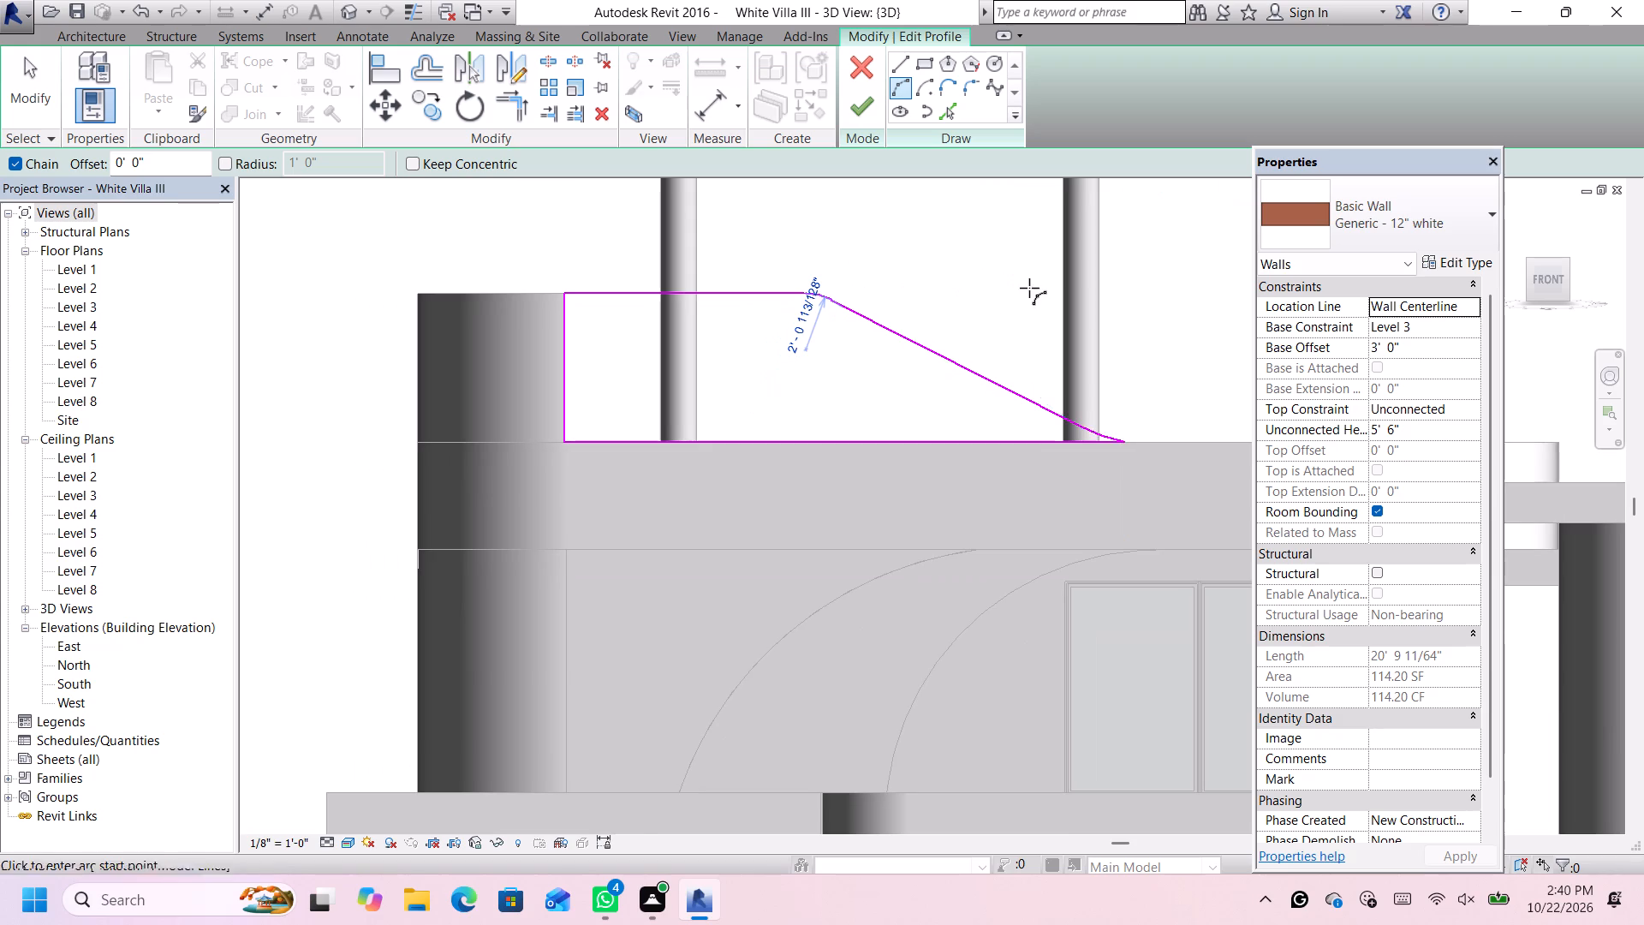
scroll(1033, 288, "up", 1)
left_click(869, 106)
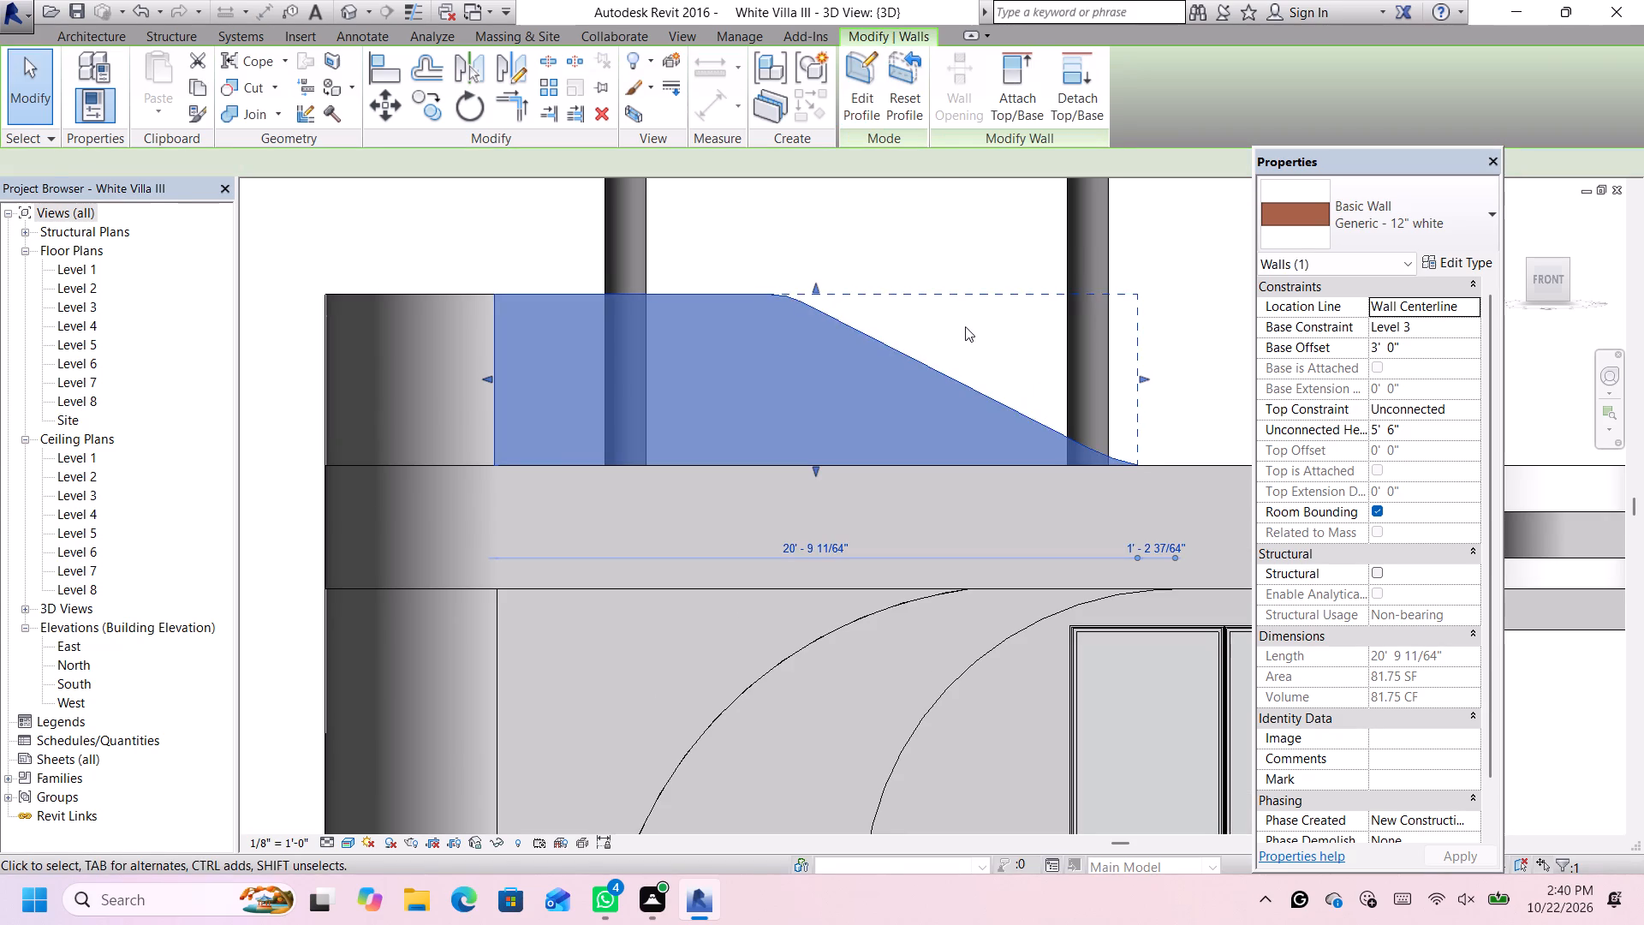
scroll(967, 325, "down", 3)
left_click(1168, 315)
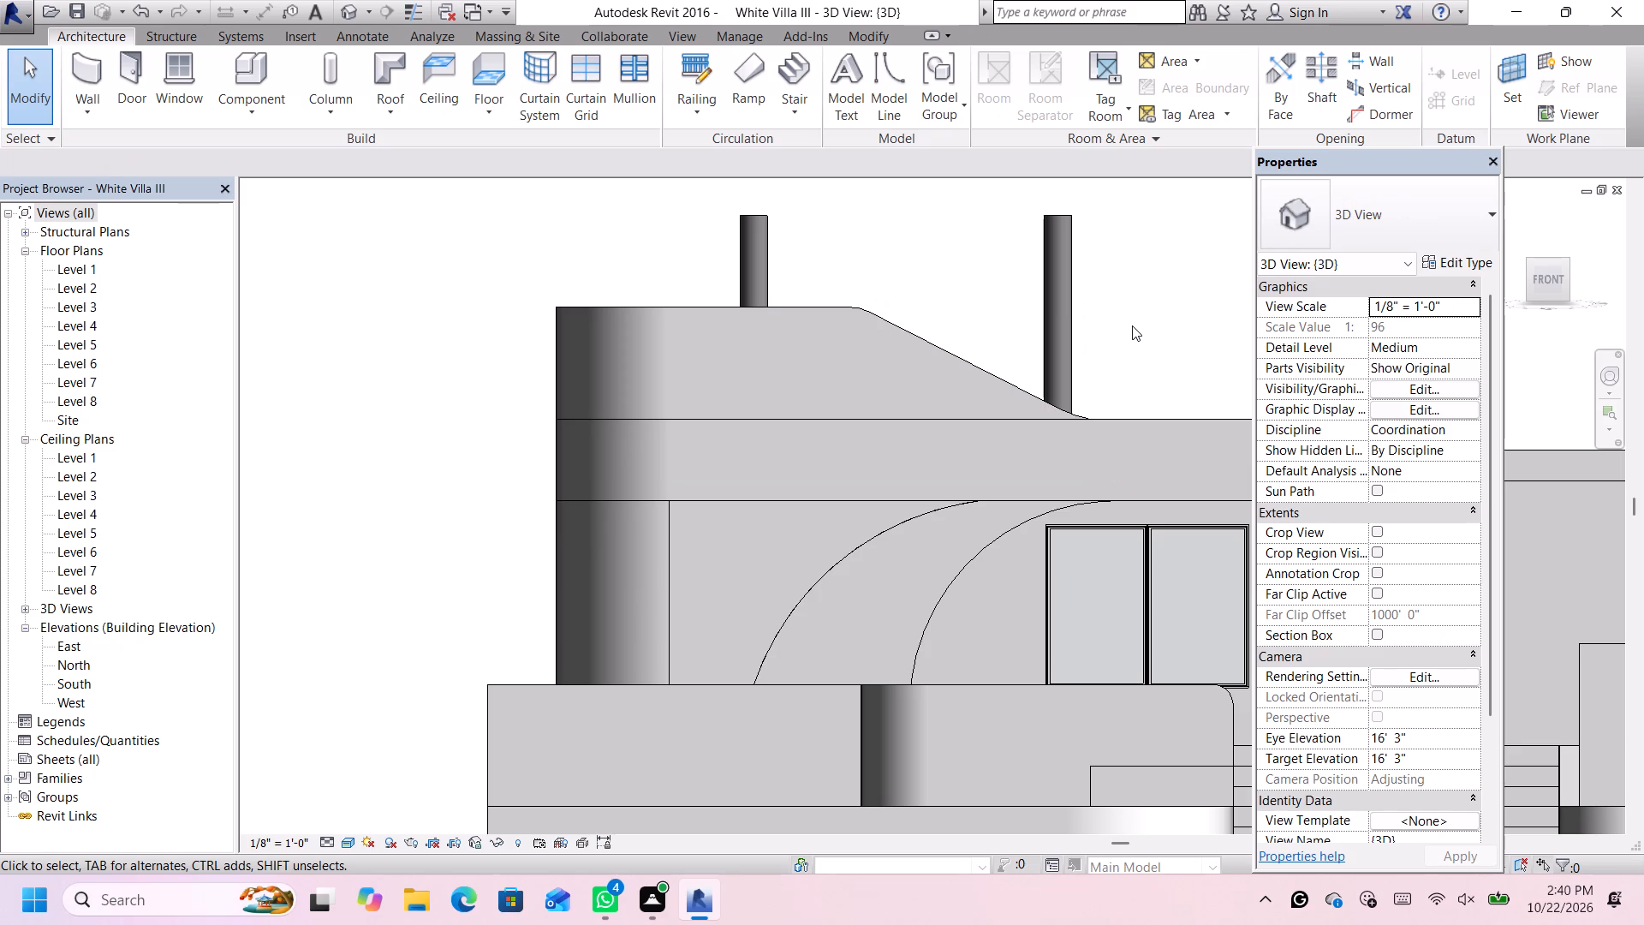
Reopen the front wall's profile sketch and delete the straight diagonal line between the two small arcs.
left_click(998, 383)
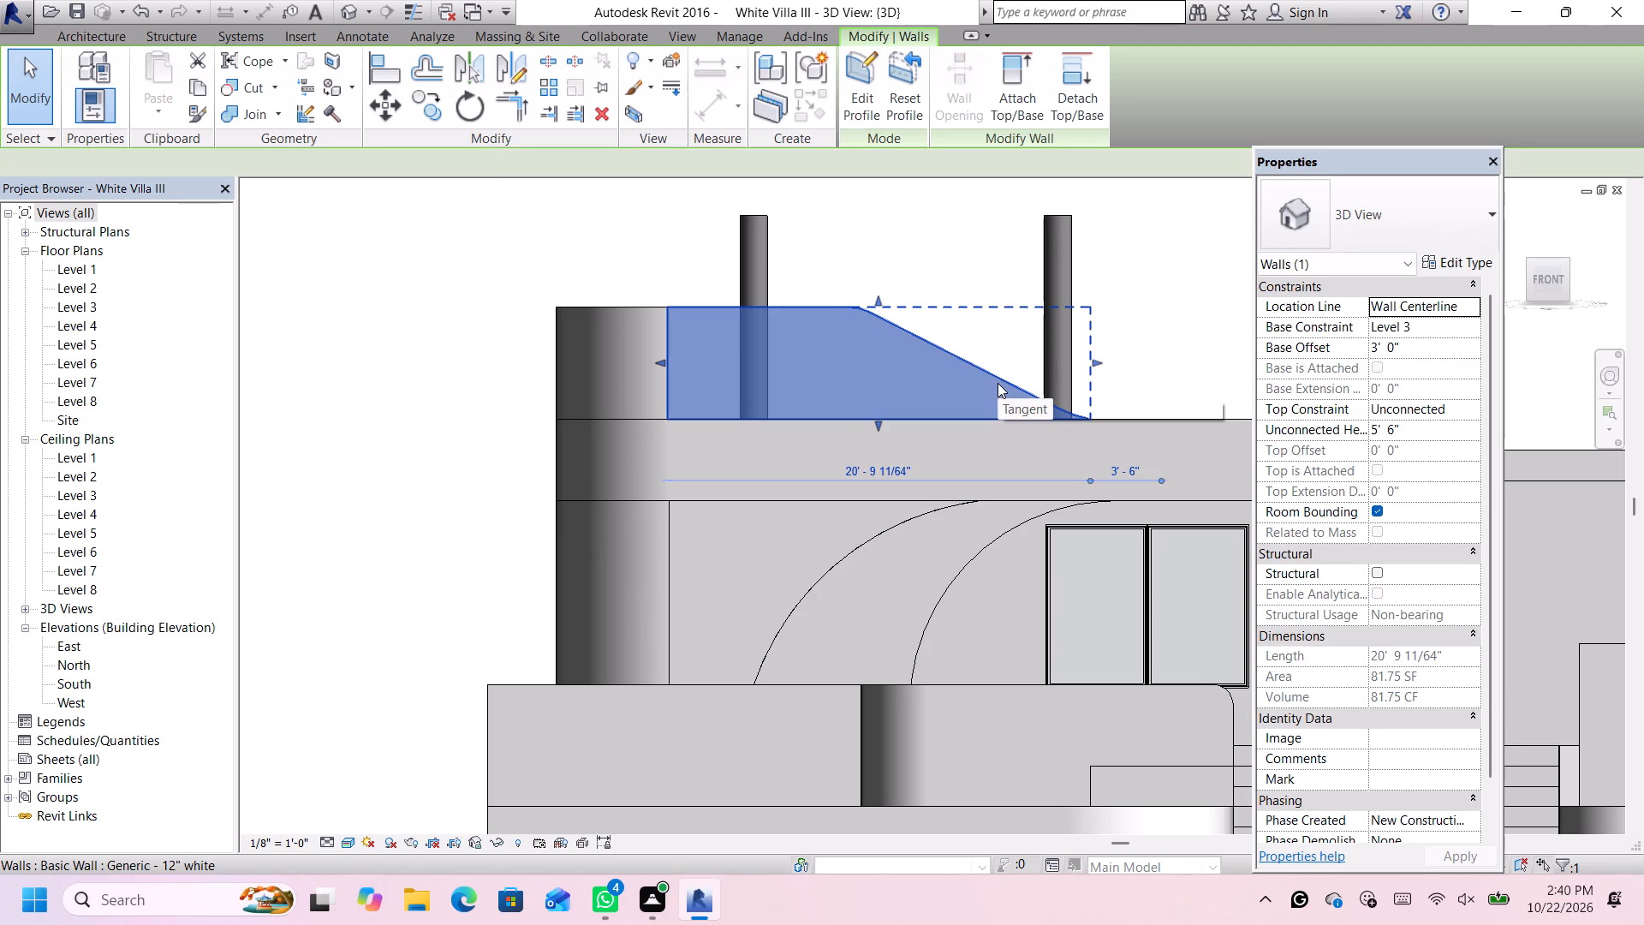
double_click(996, 384)
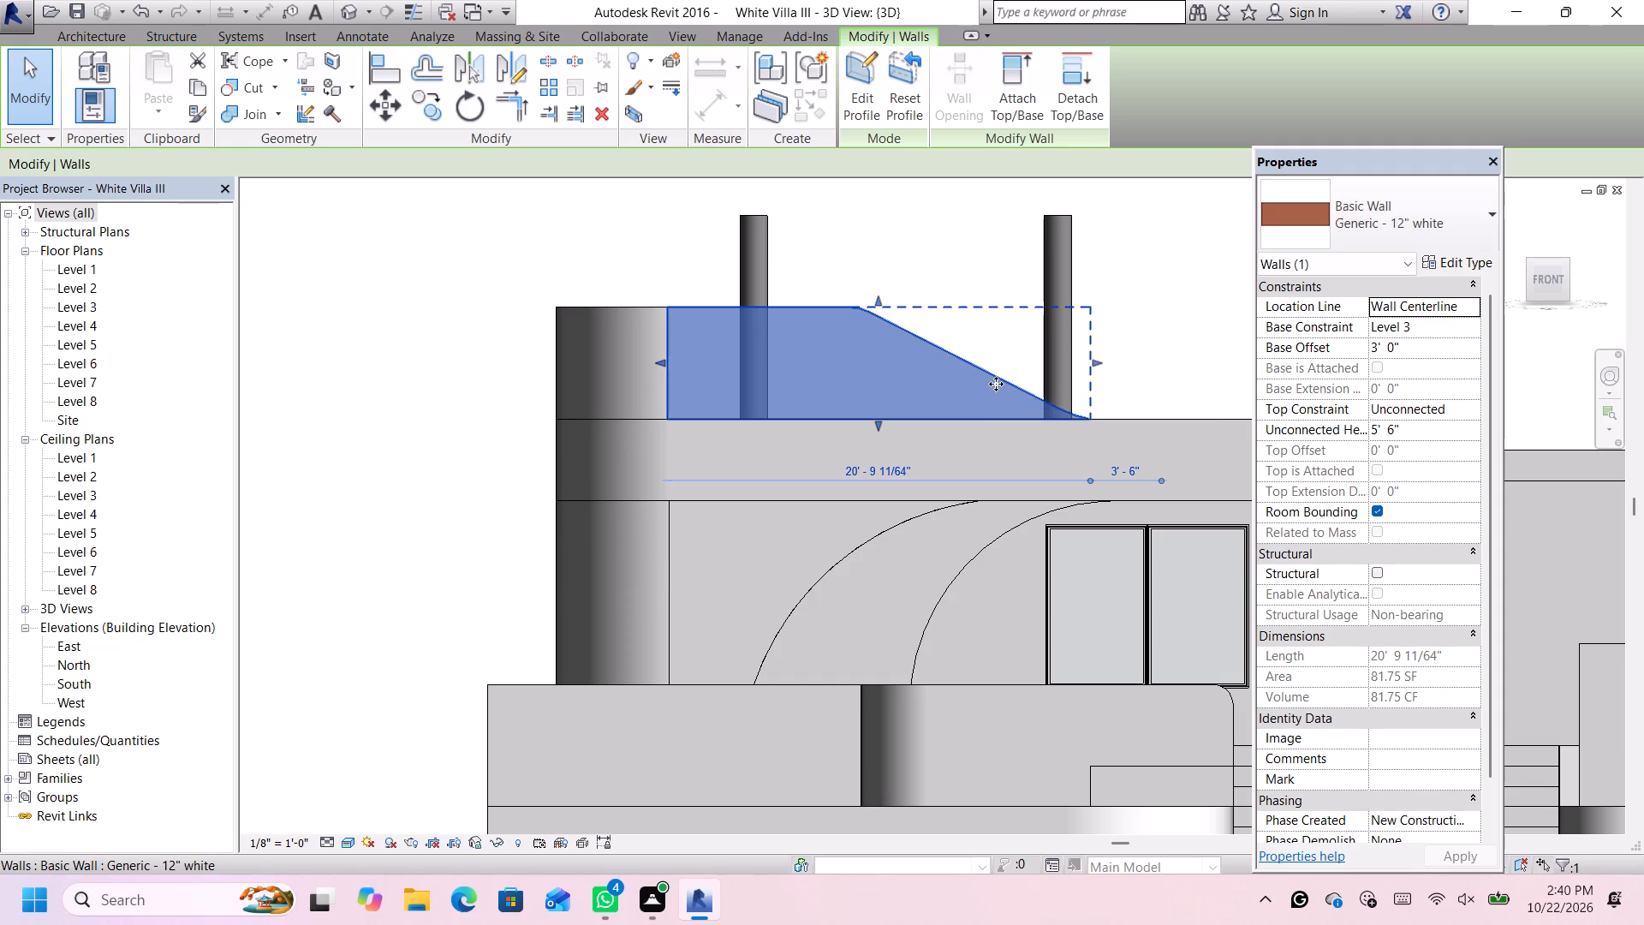
left_click(983, 371)
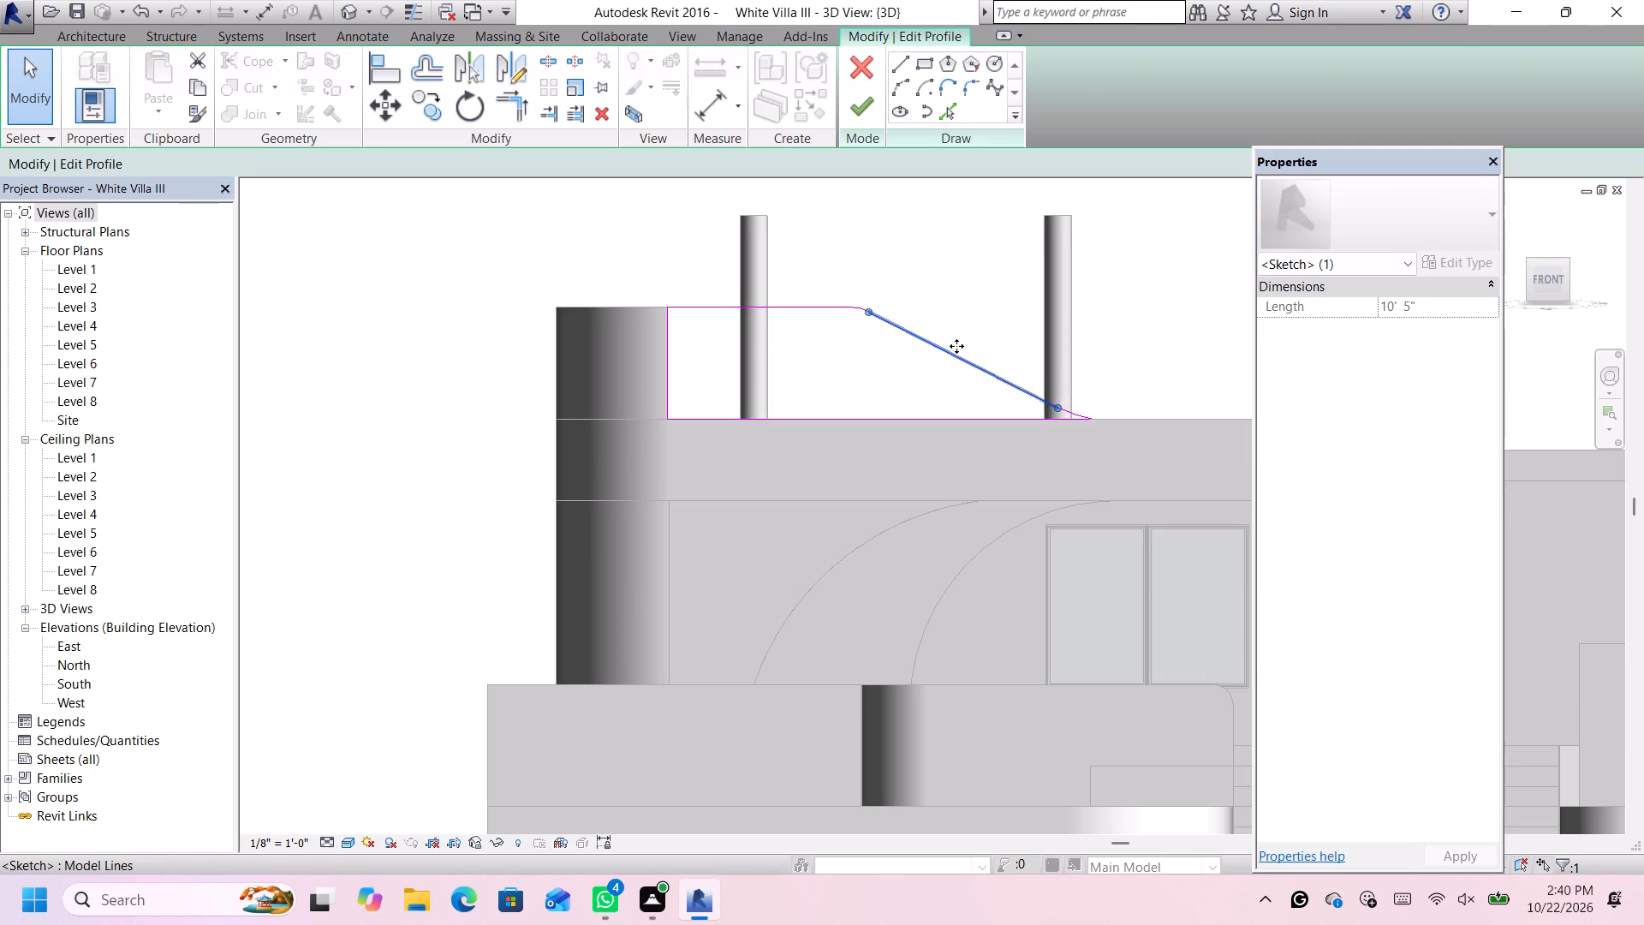
scroll(968, 242, "up", 4)
scroll(1032, 295, "up", 1)
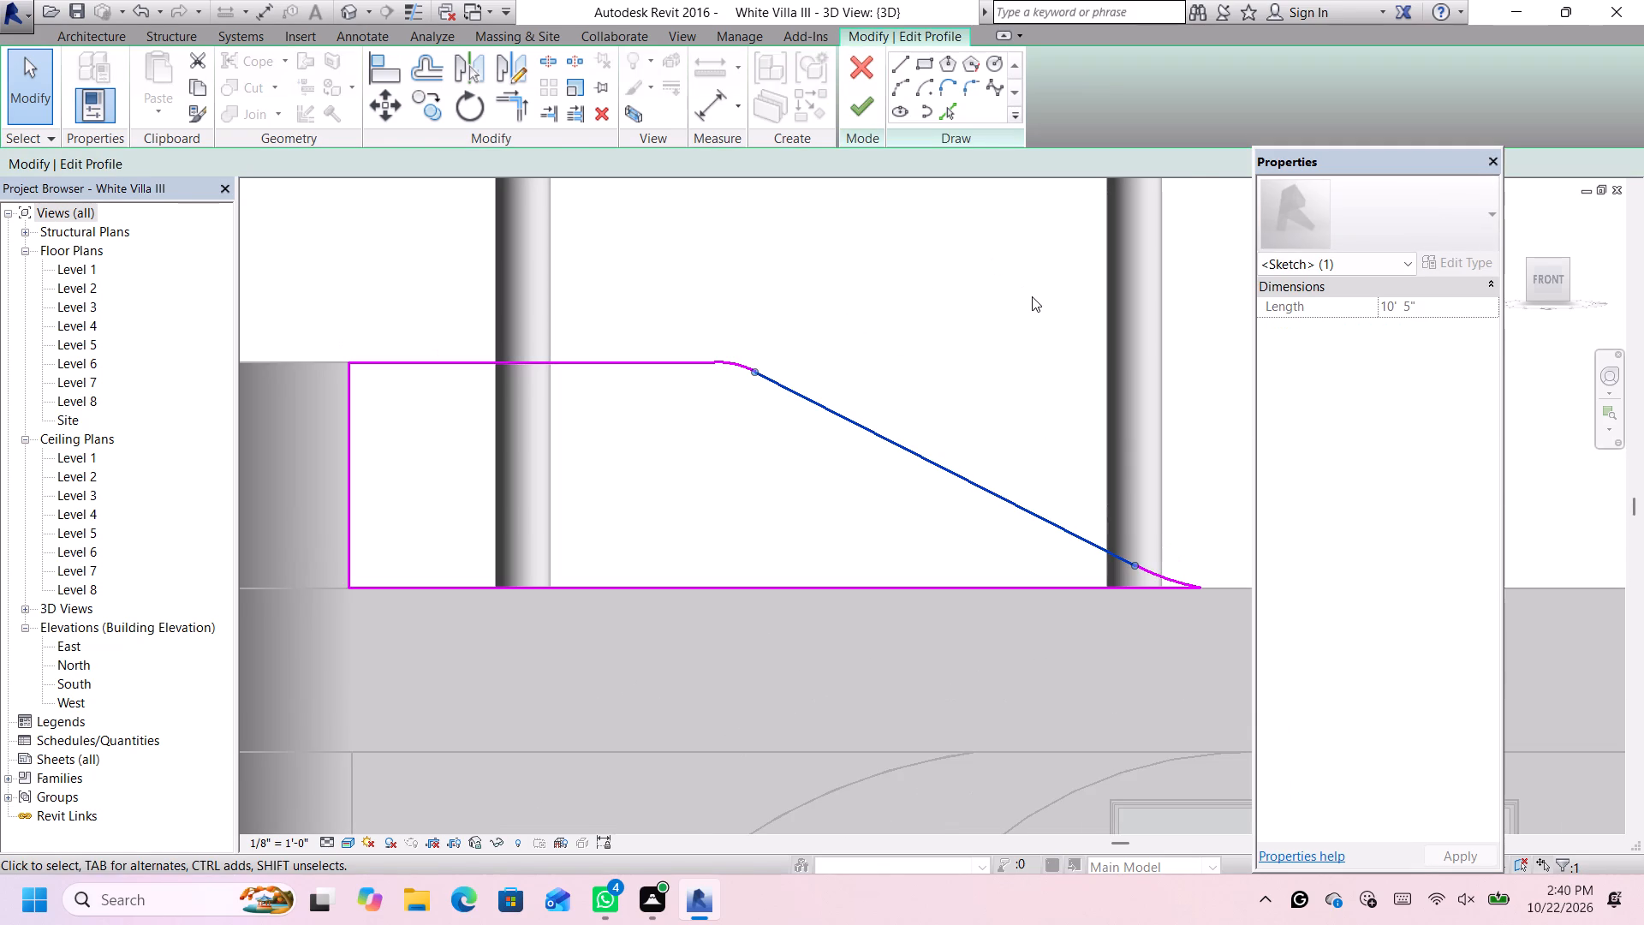
key("BackSpace")
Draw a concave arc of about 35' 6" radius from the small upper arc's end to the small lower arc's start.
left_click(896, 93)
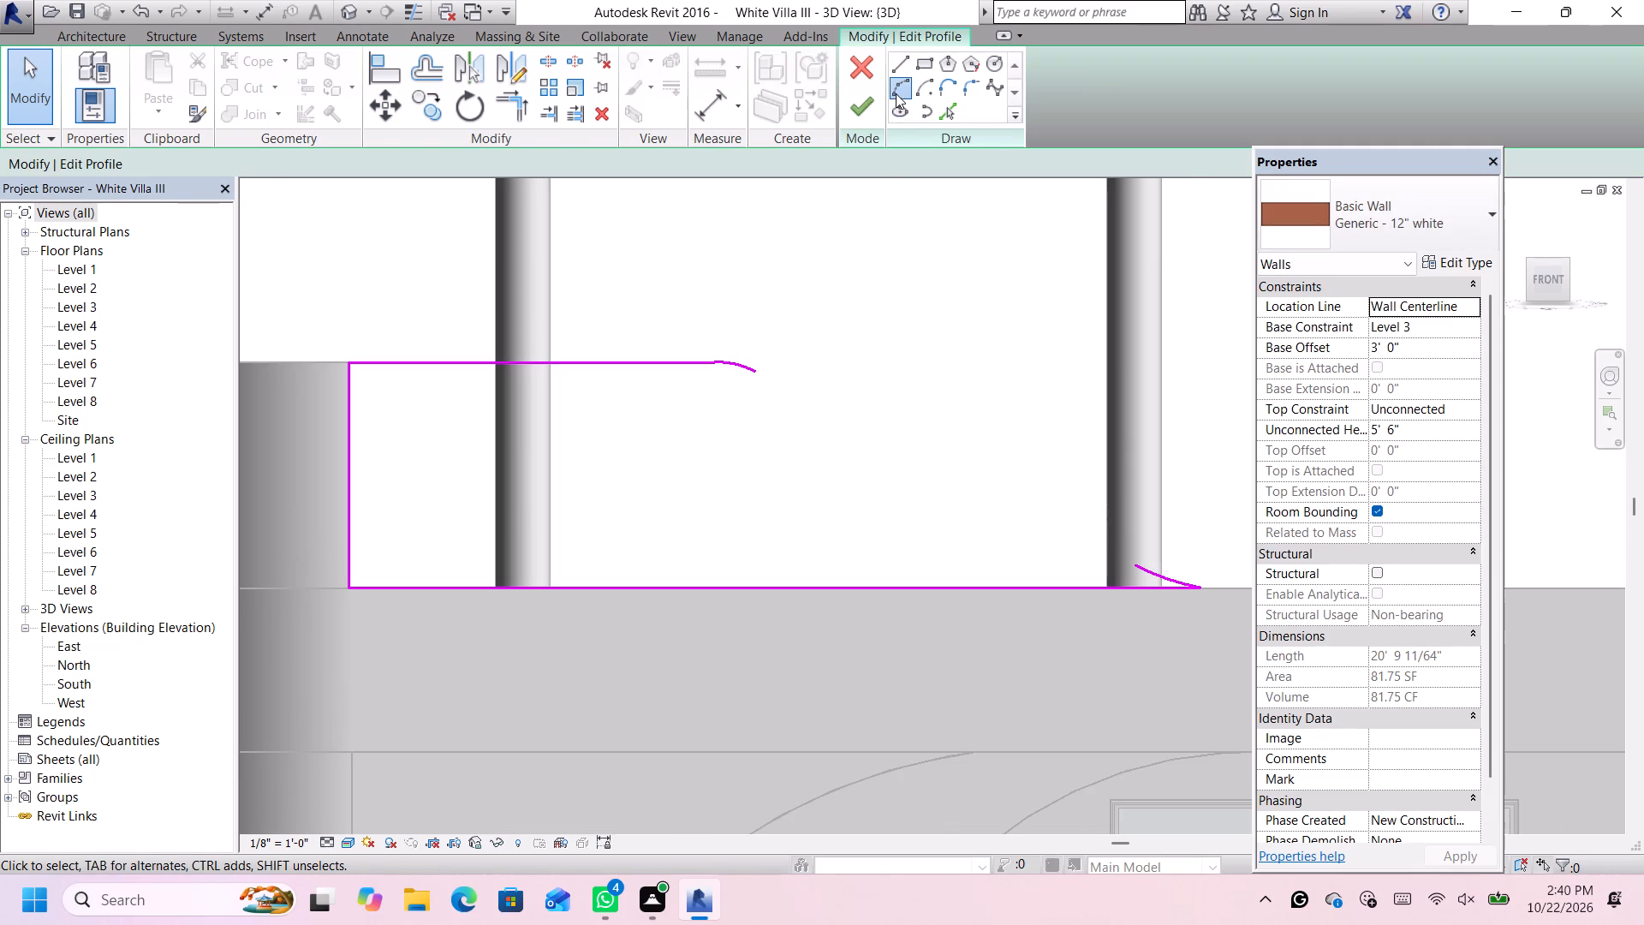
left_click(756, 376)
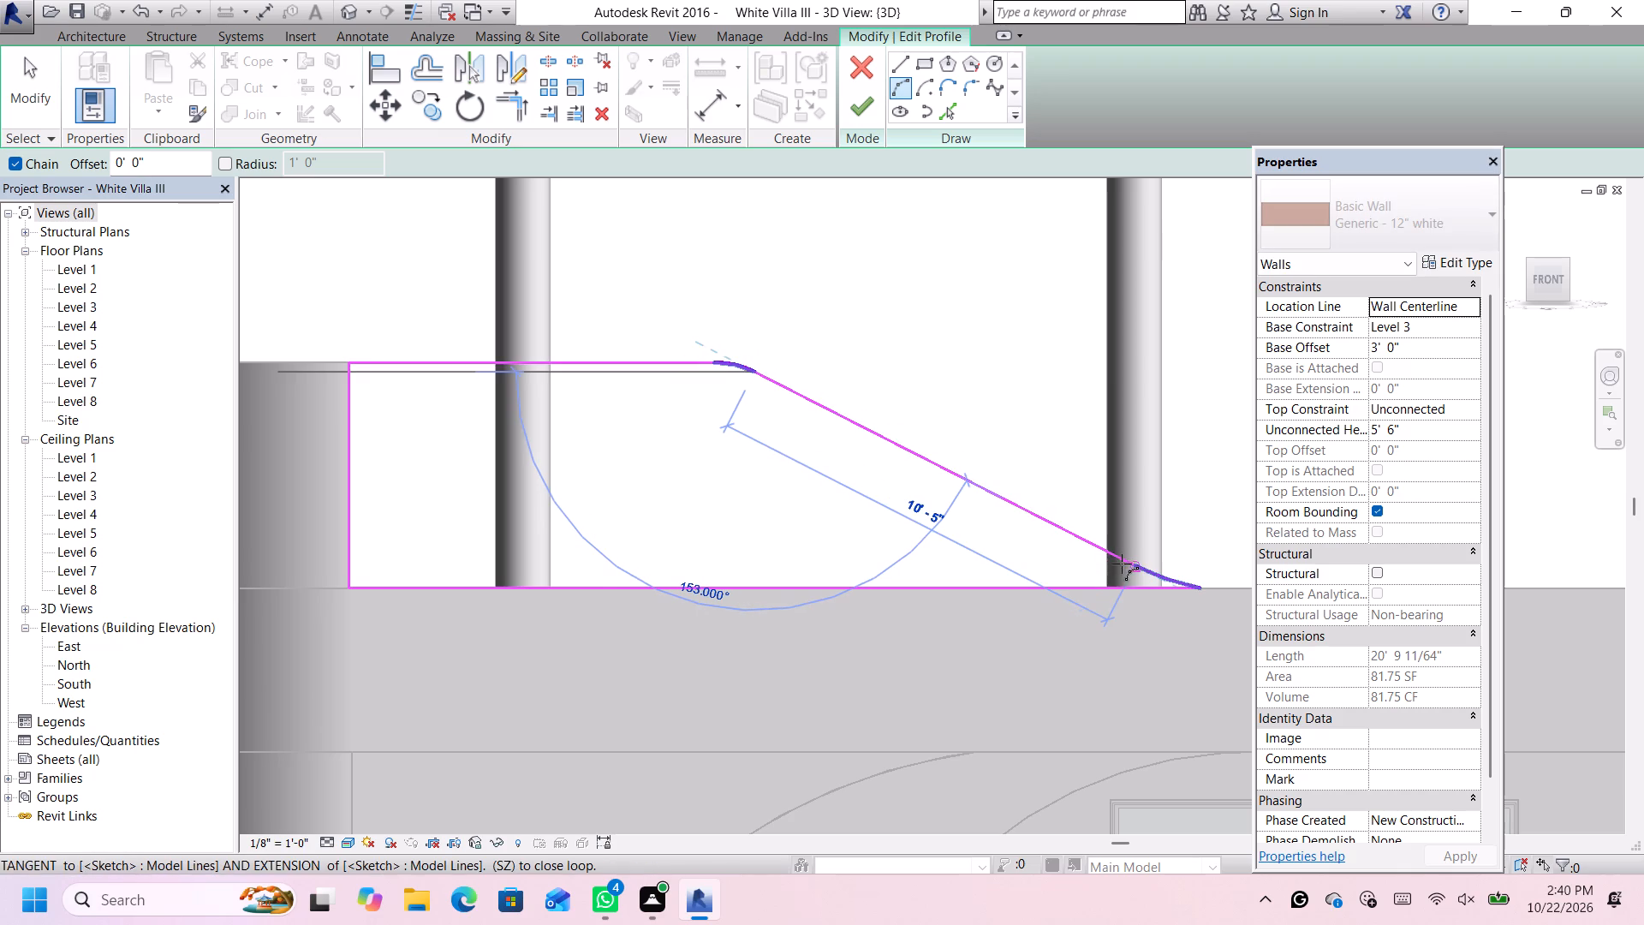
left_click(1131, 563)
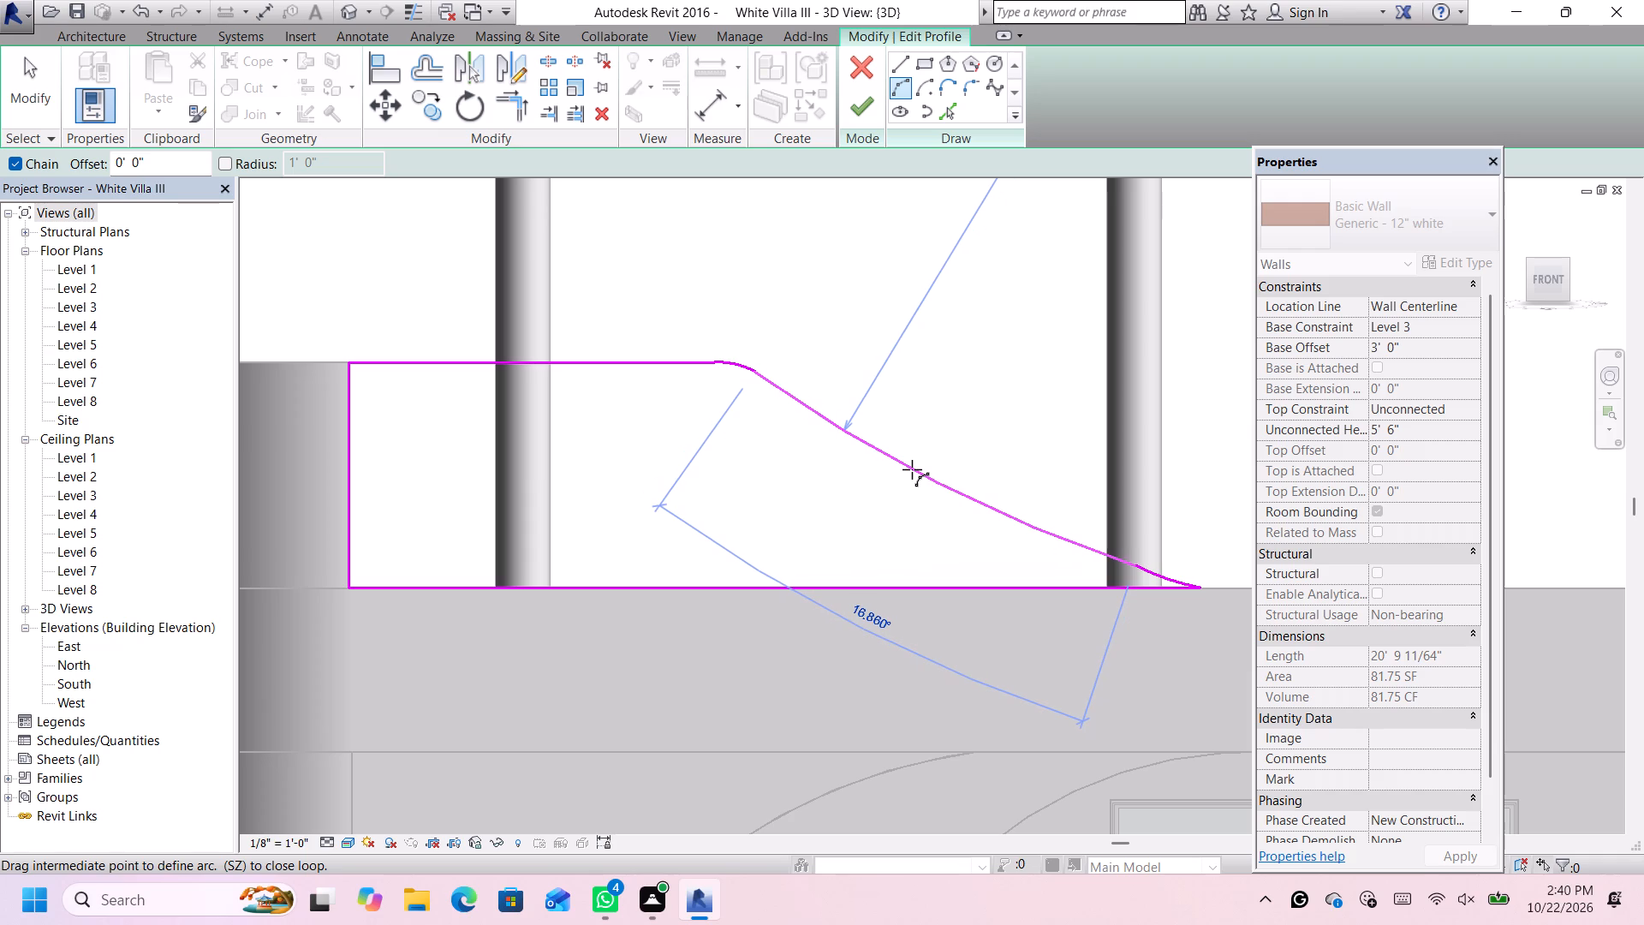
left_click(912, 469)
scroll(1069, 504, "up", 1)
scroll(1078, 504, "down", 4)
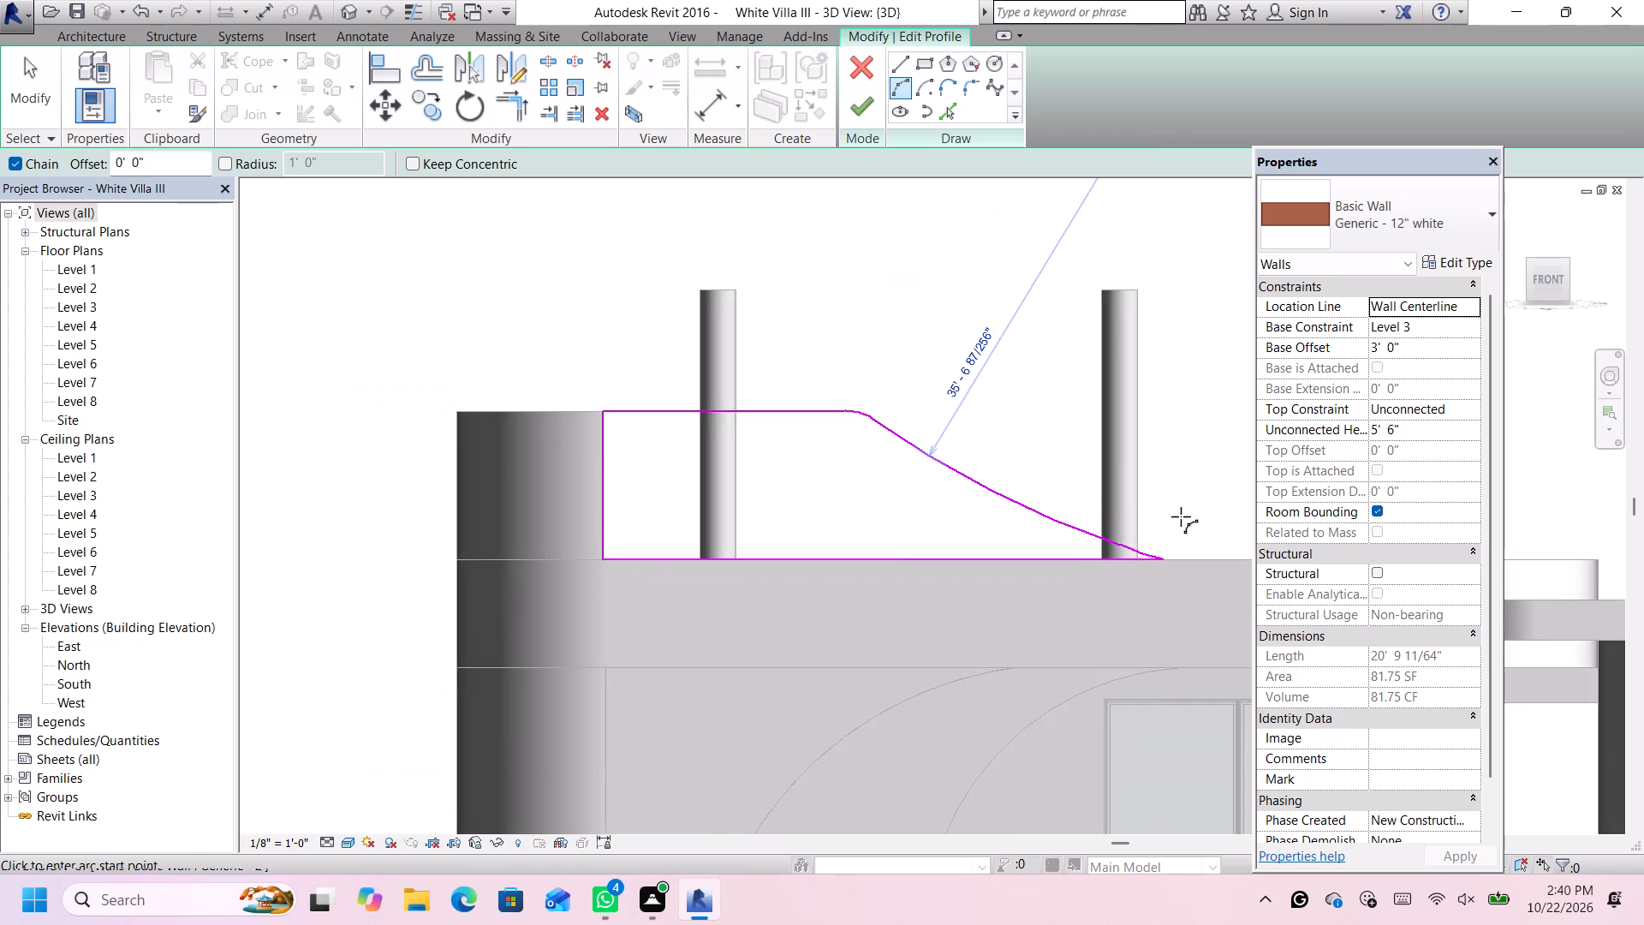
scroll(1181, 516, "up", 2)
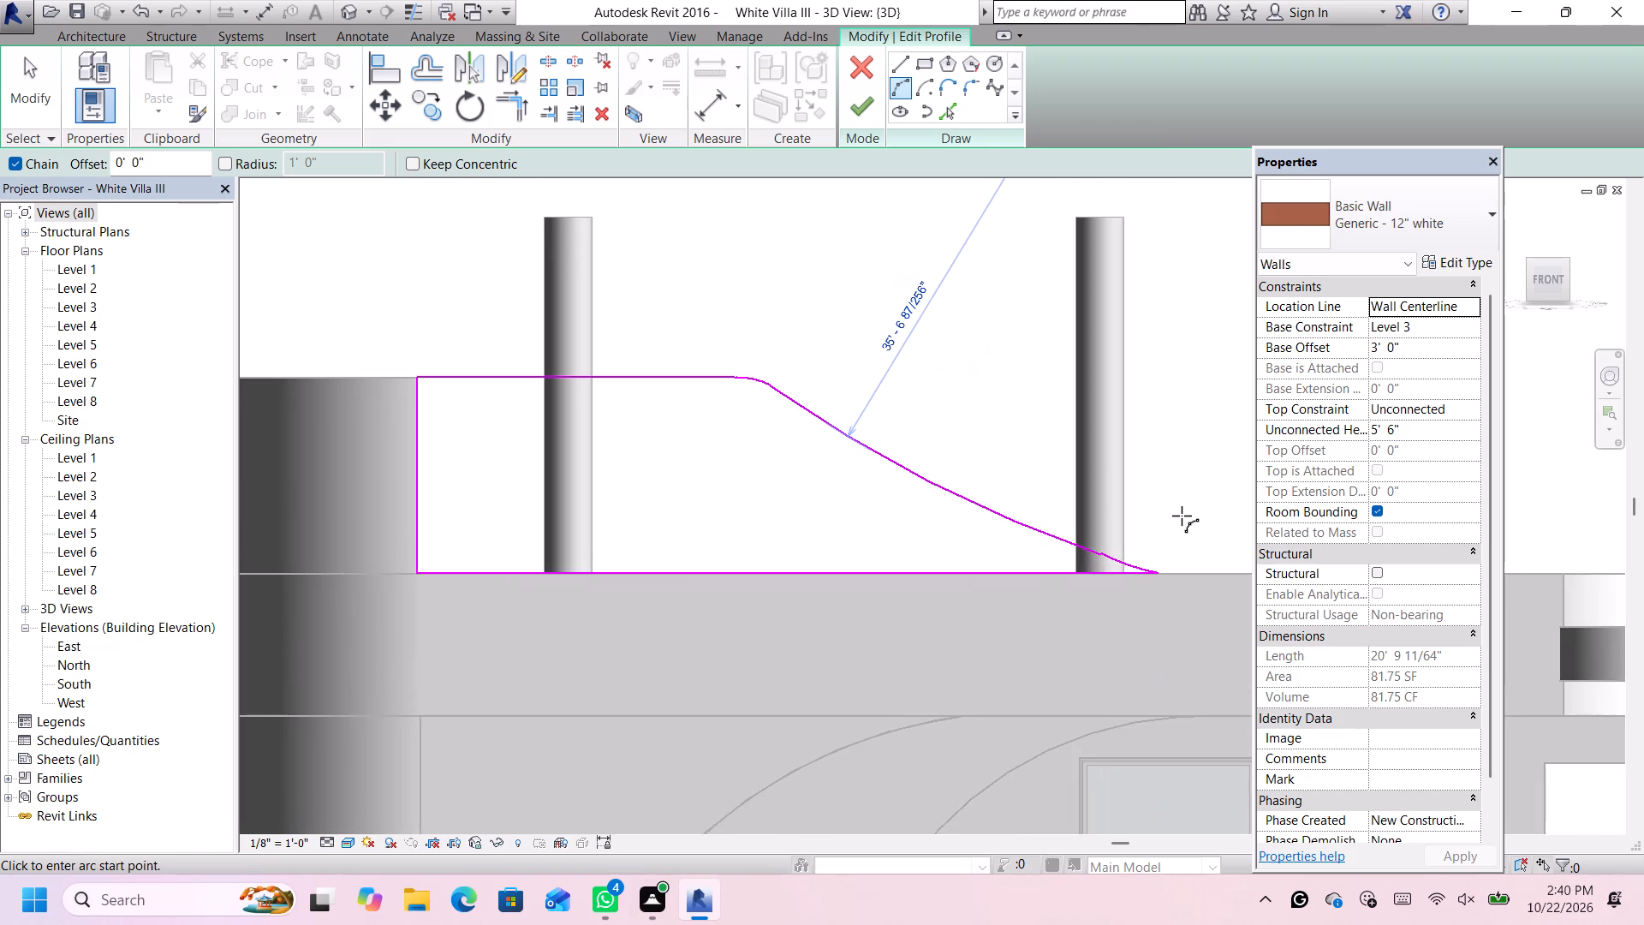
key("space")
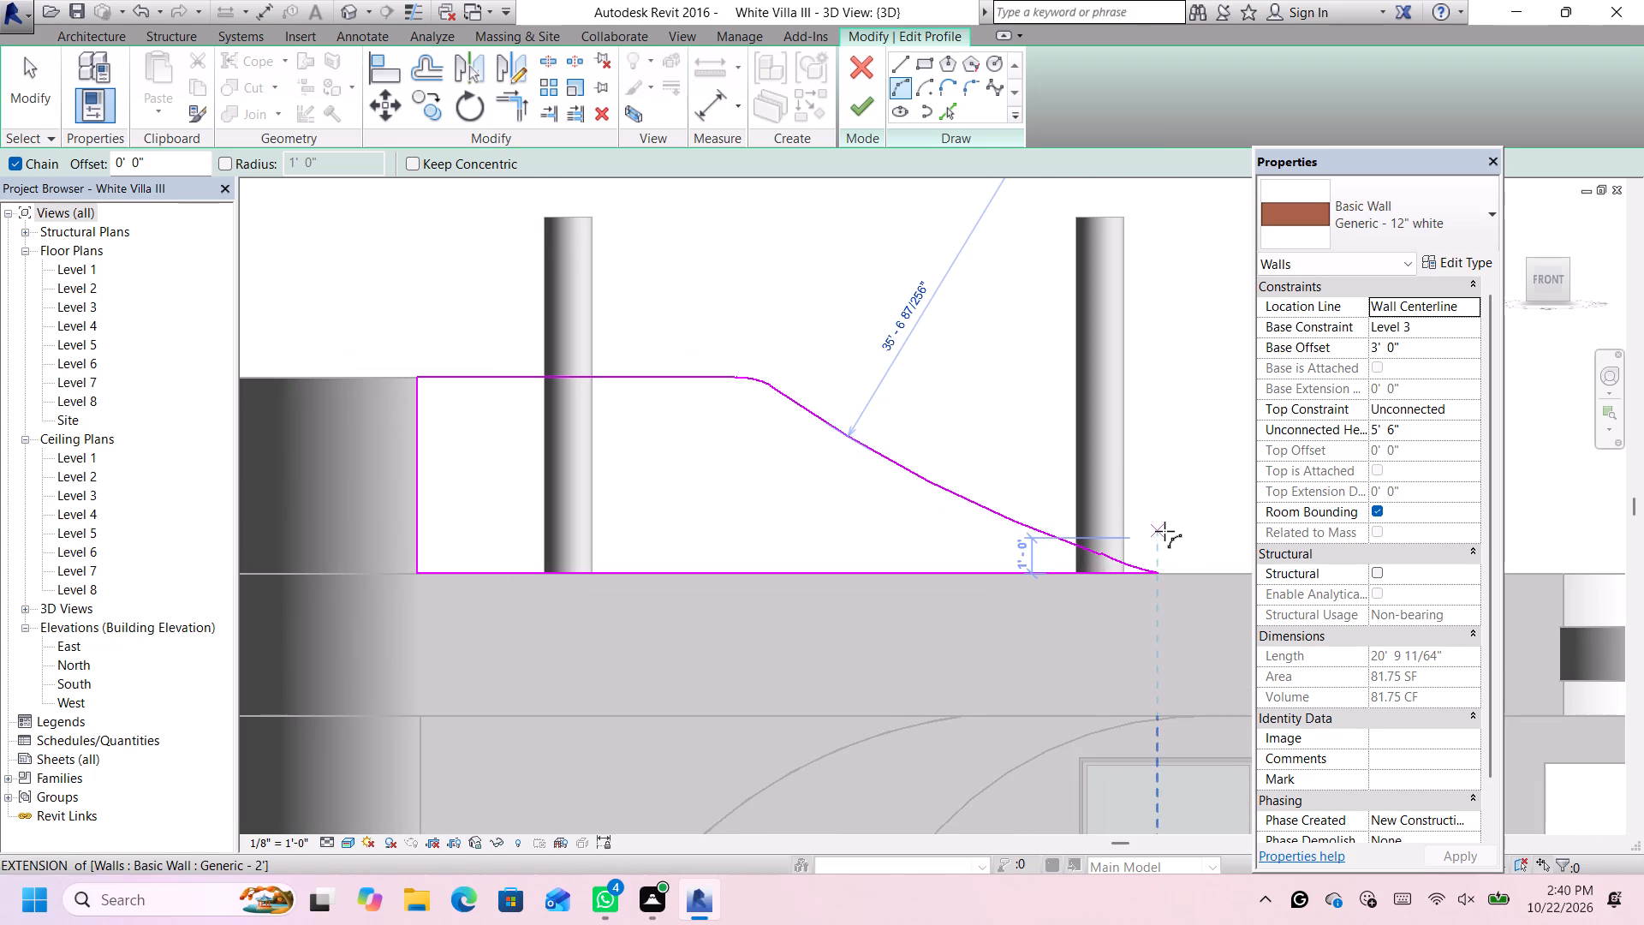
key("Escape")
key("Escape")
Delete the small lower arc that meets the end of the profile's bottom line.
left_click(1124, 561)
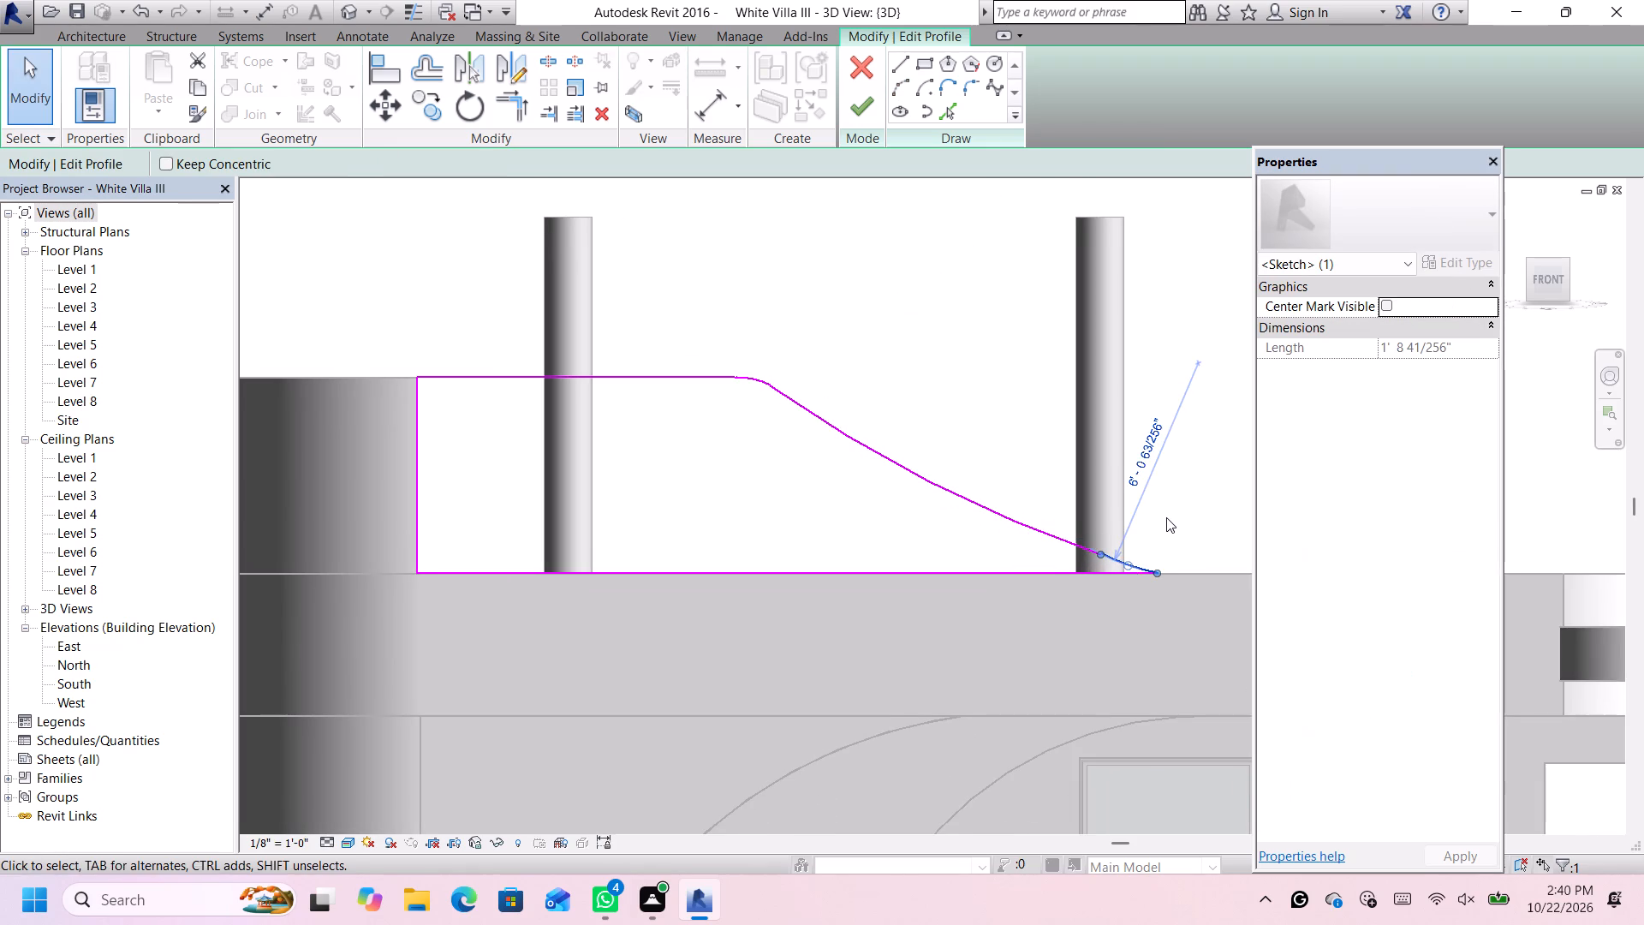
scroll(1166, 517, "up", 5)
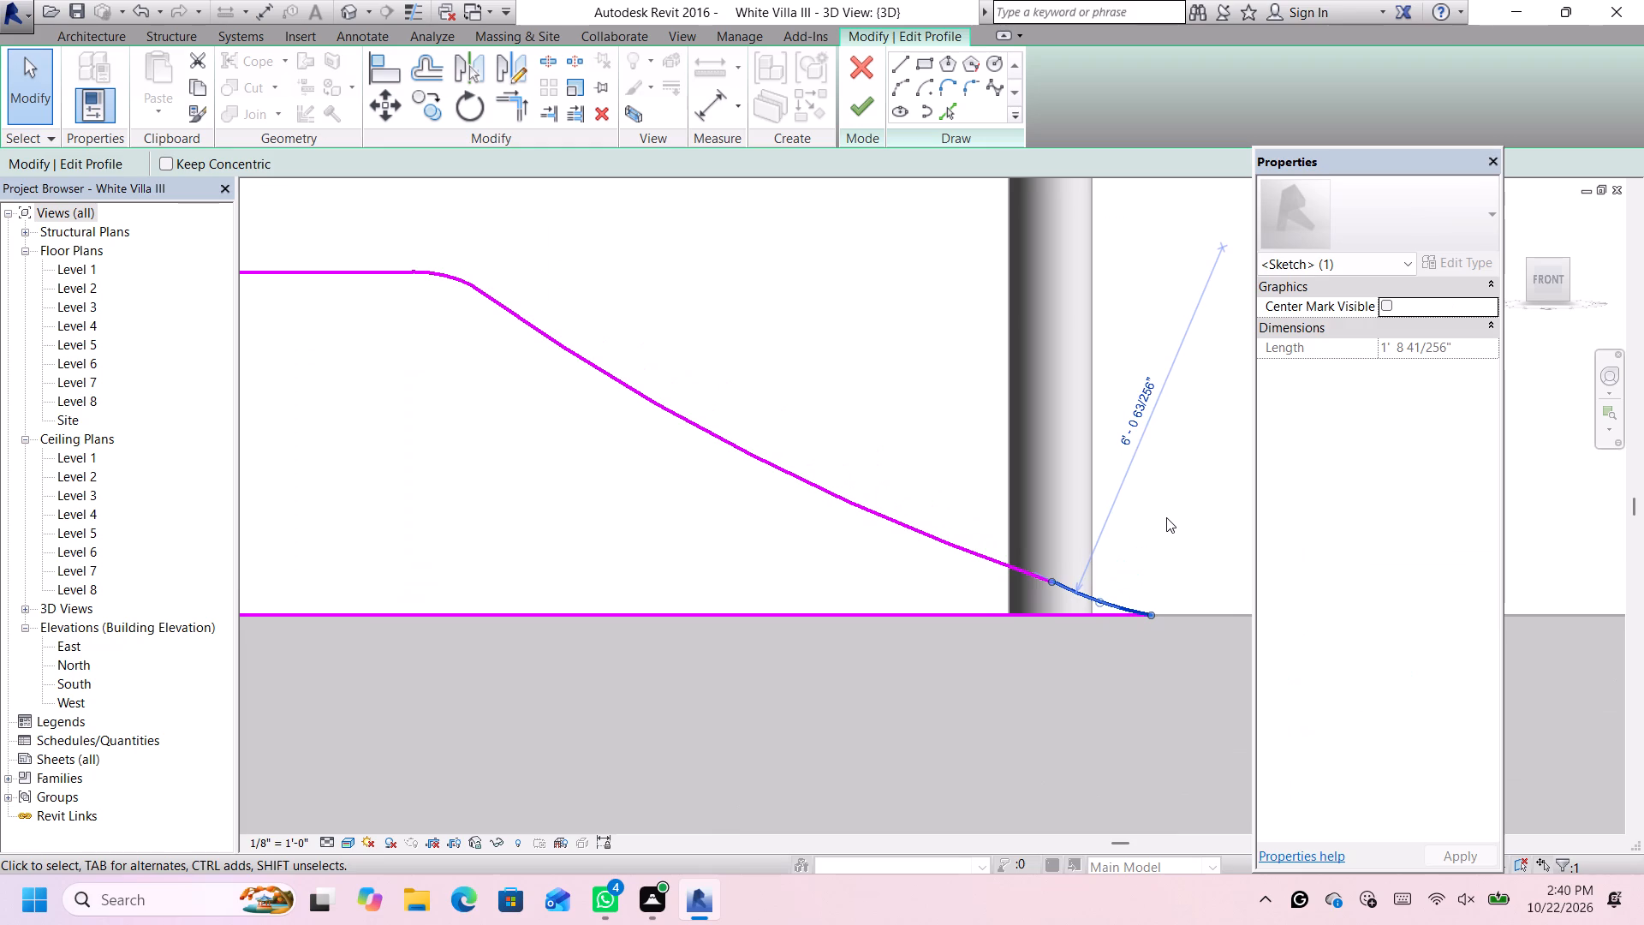
key("Delete")
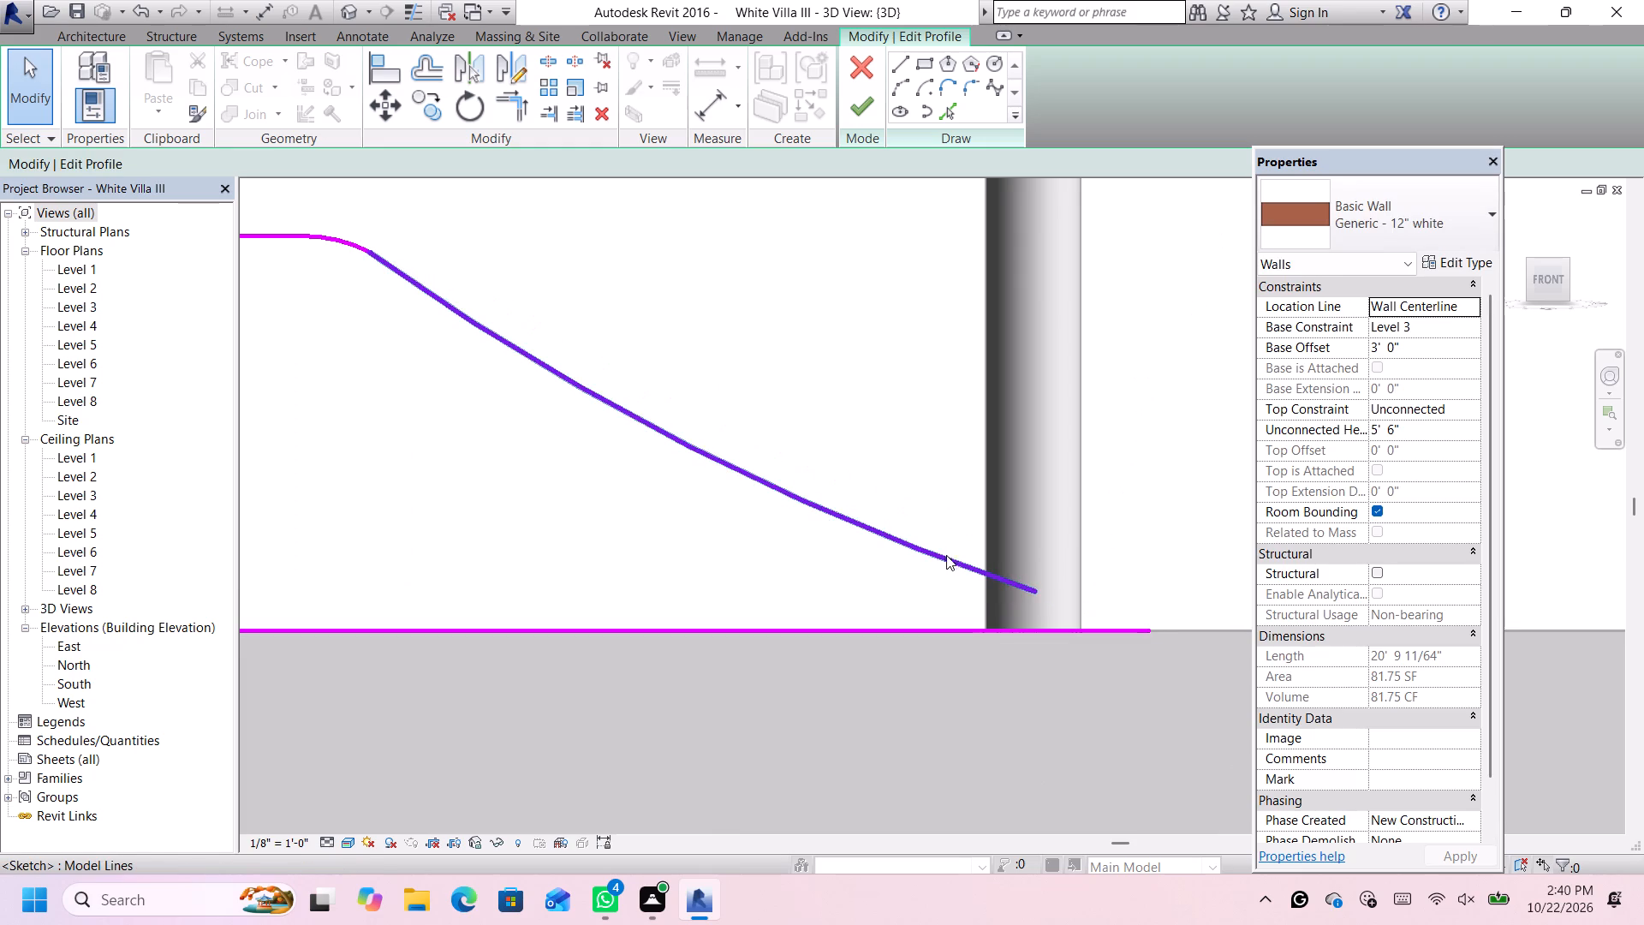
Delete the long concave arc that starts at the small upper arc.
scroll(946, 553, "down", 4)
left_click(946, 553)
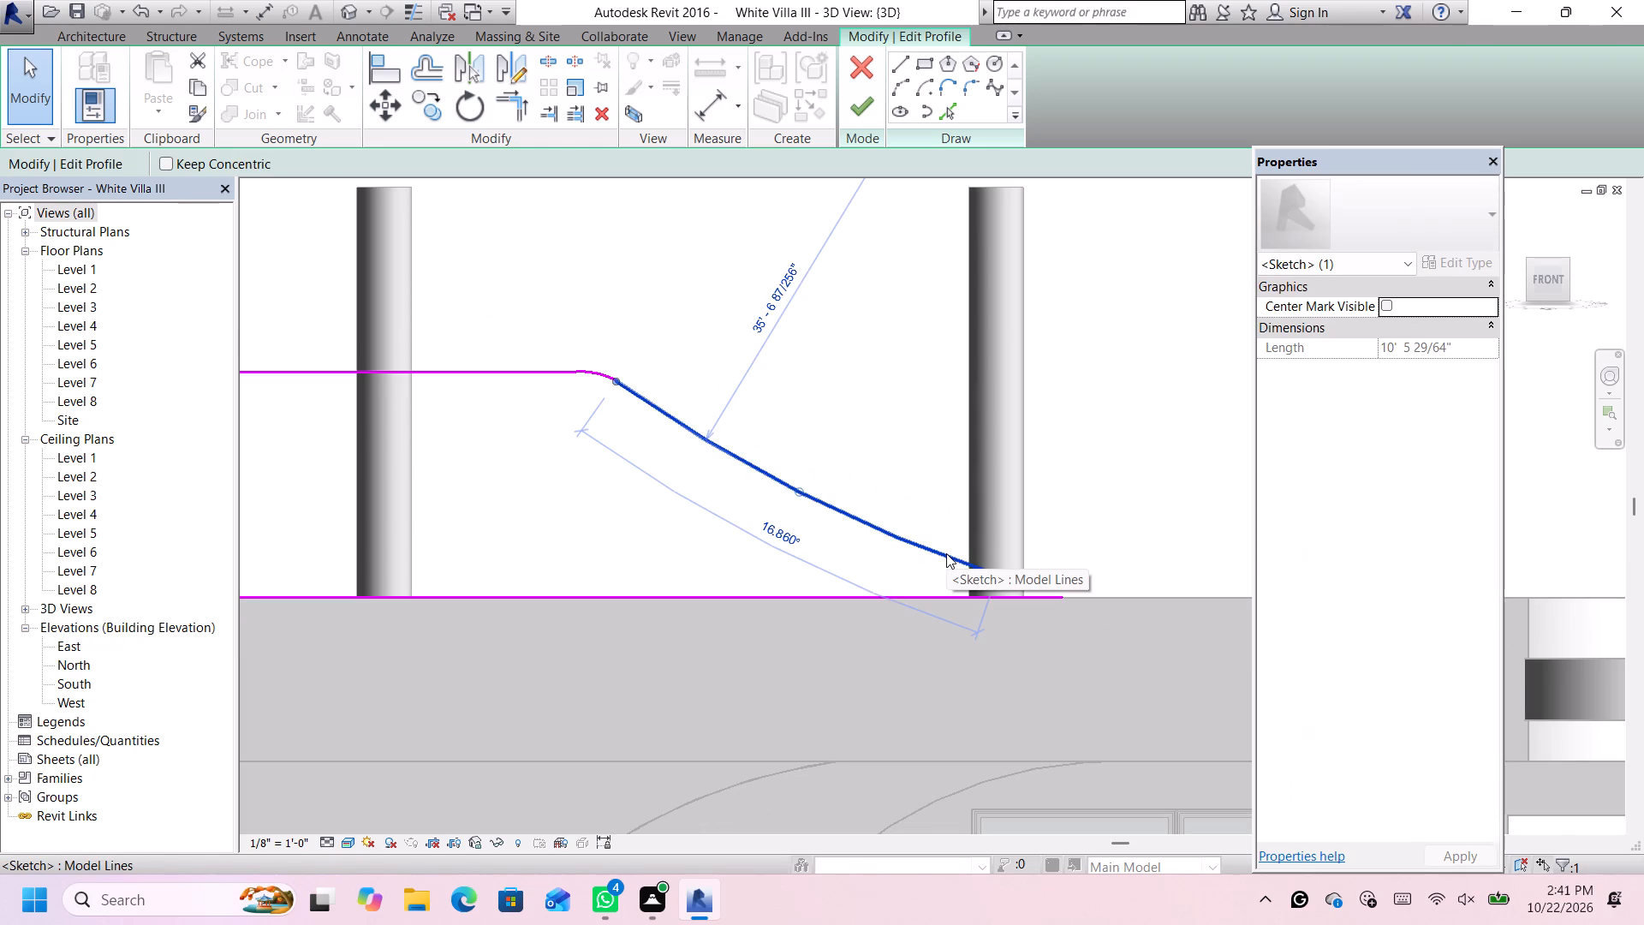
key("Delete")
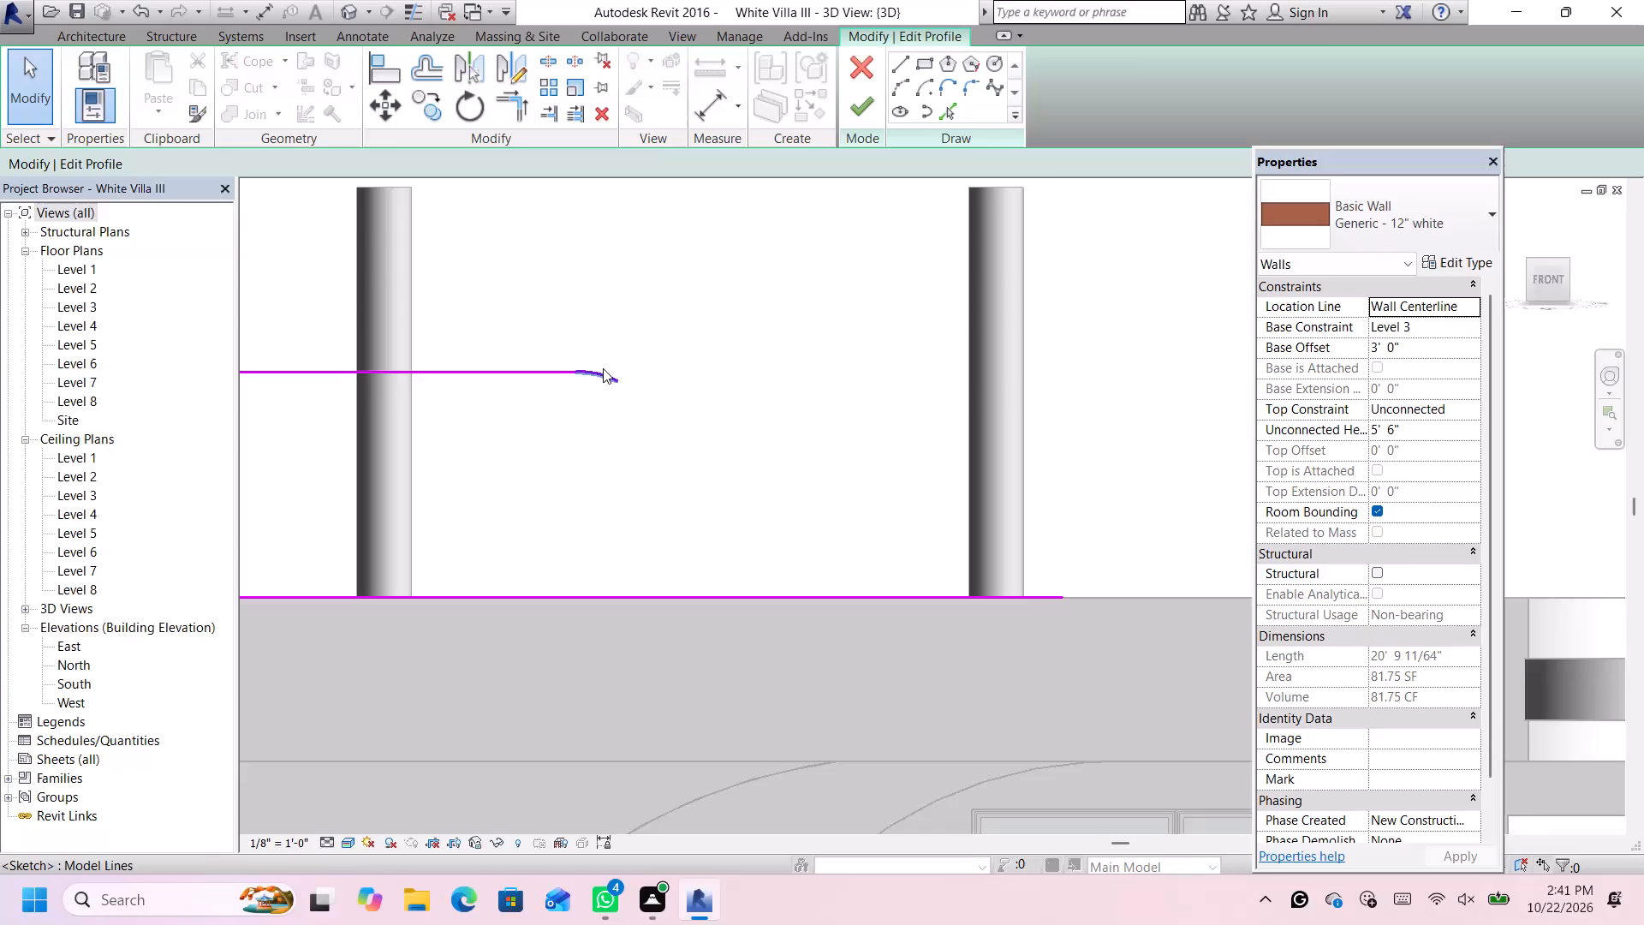
Draw a concave arc of about 28' 1" radius from the small upper arc's end to the far end of the bottom line.
scroll(603, 367, "up", 3)
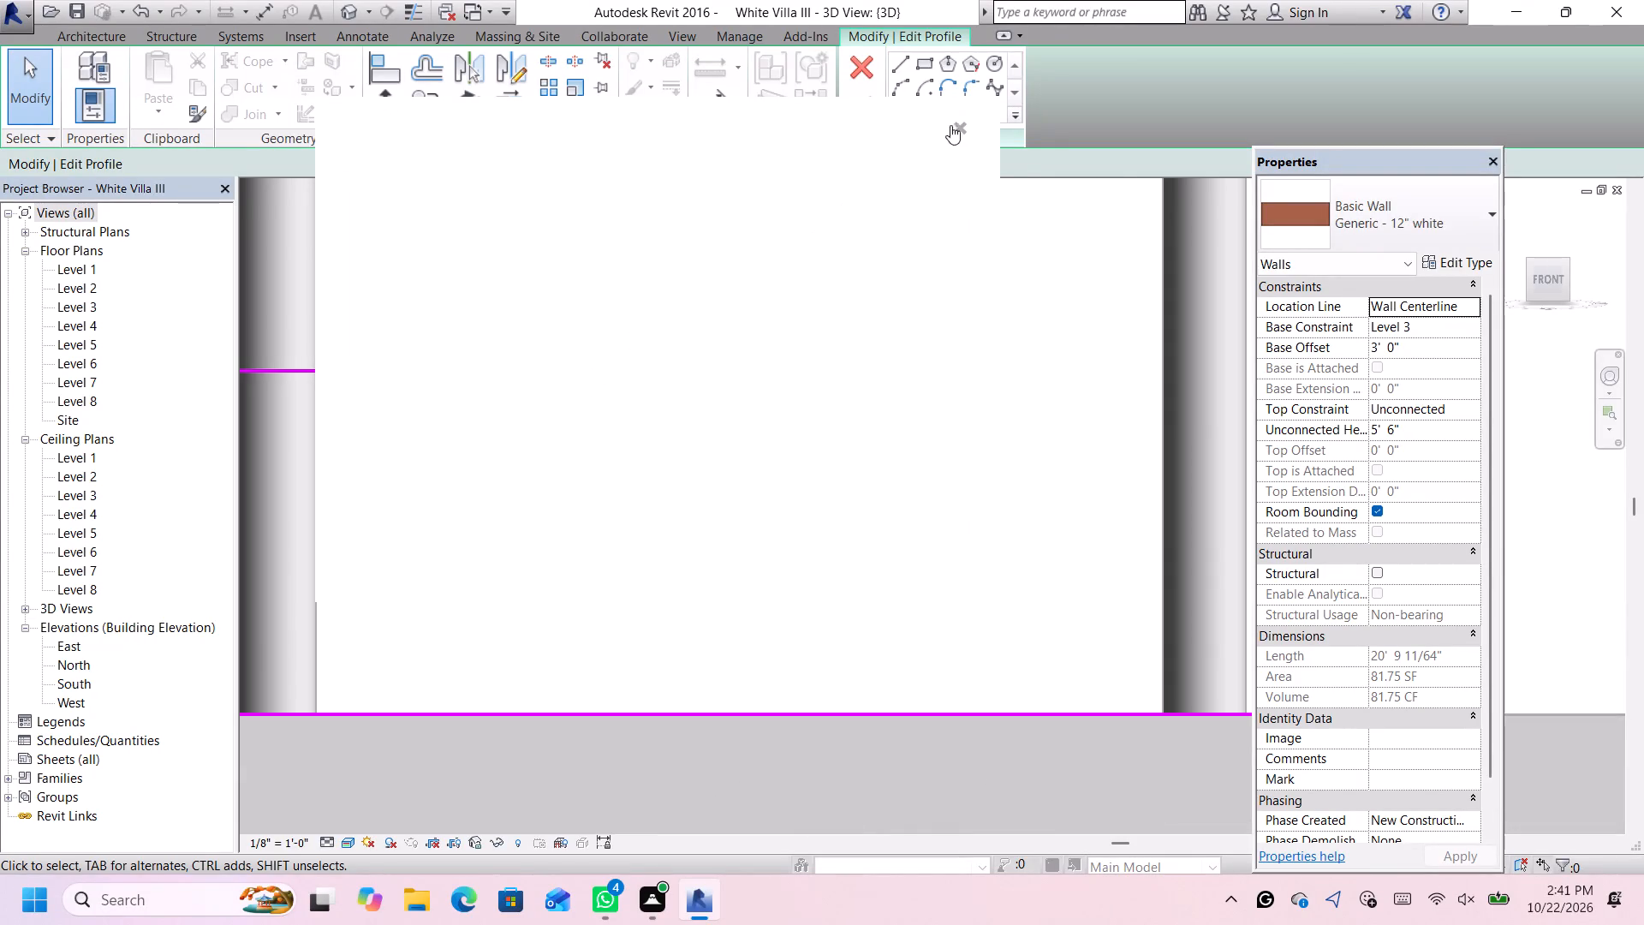
left_click(957, 122)
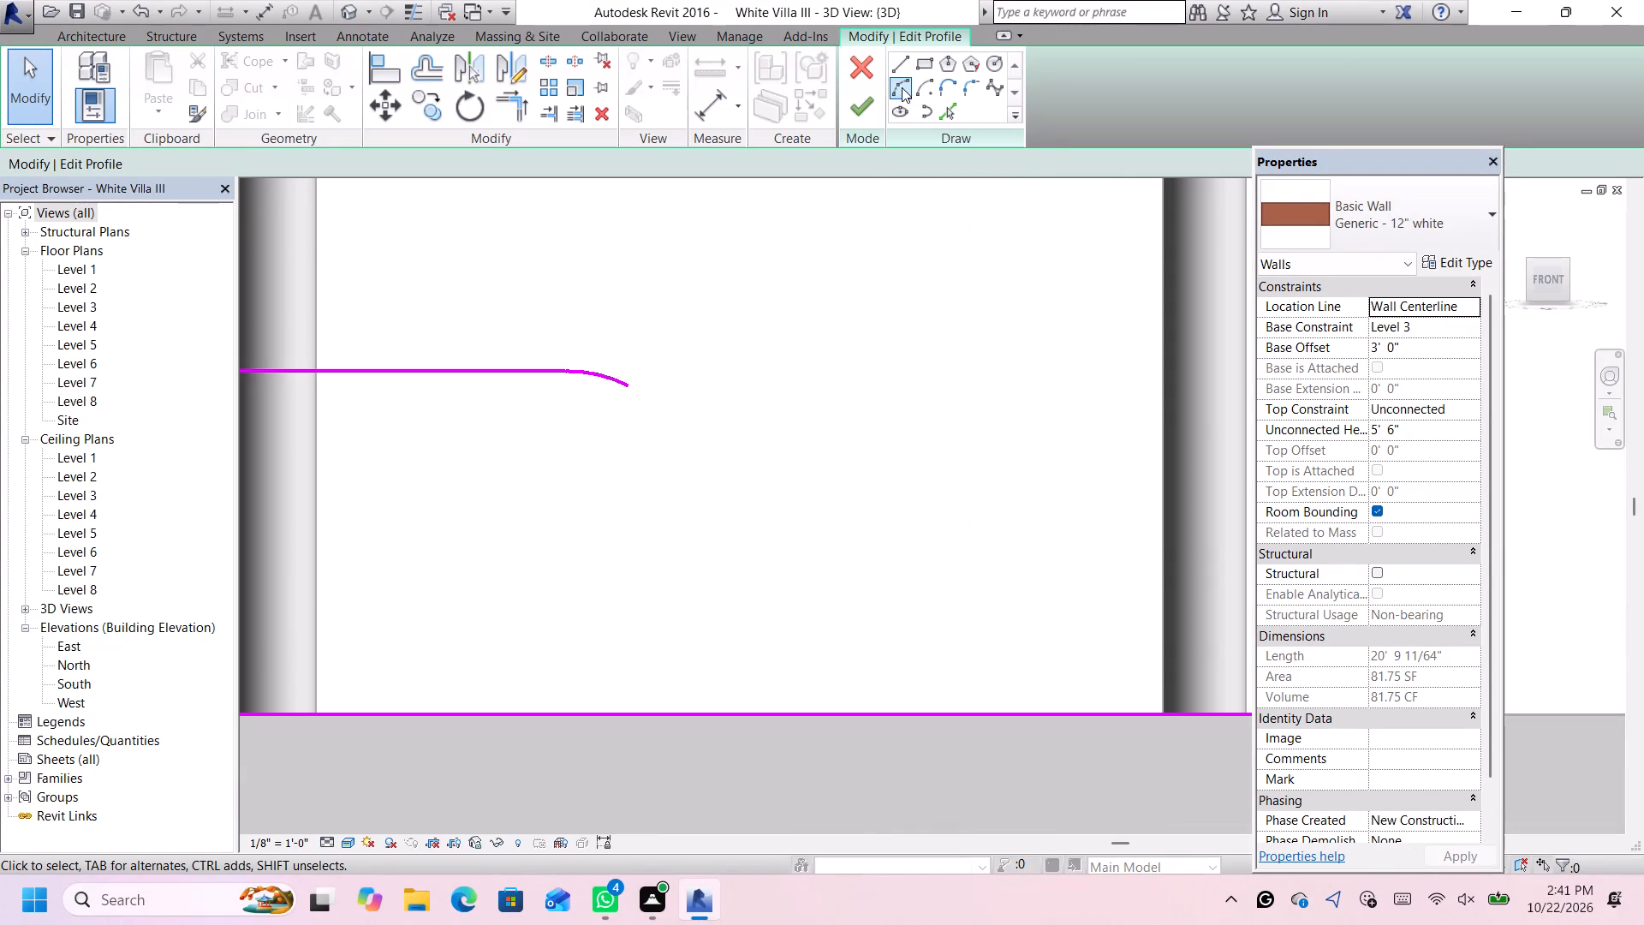
left_click(902, 87)
left_click(623, 387)
scroll(791, 510, "down", 4)
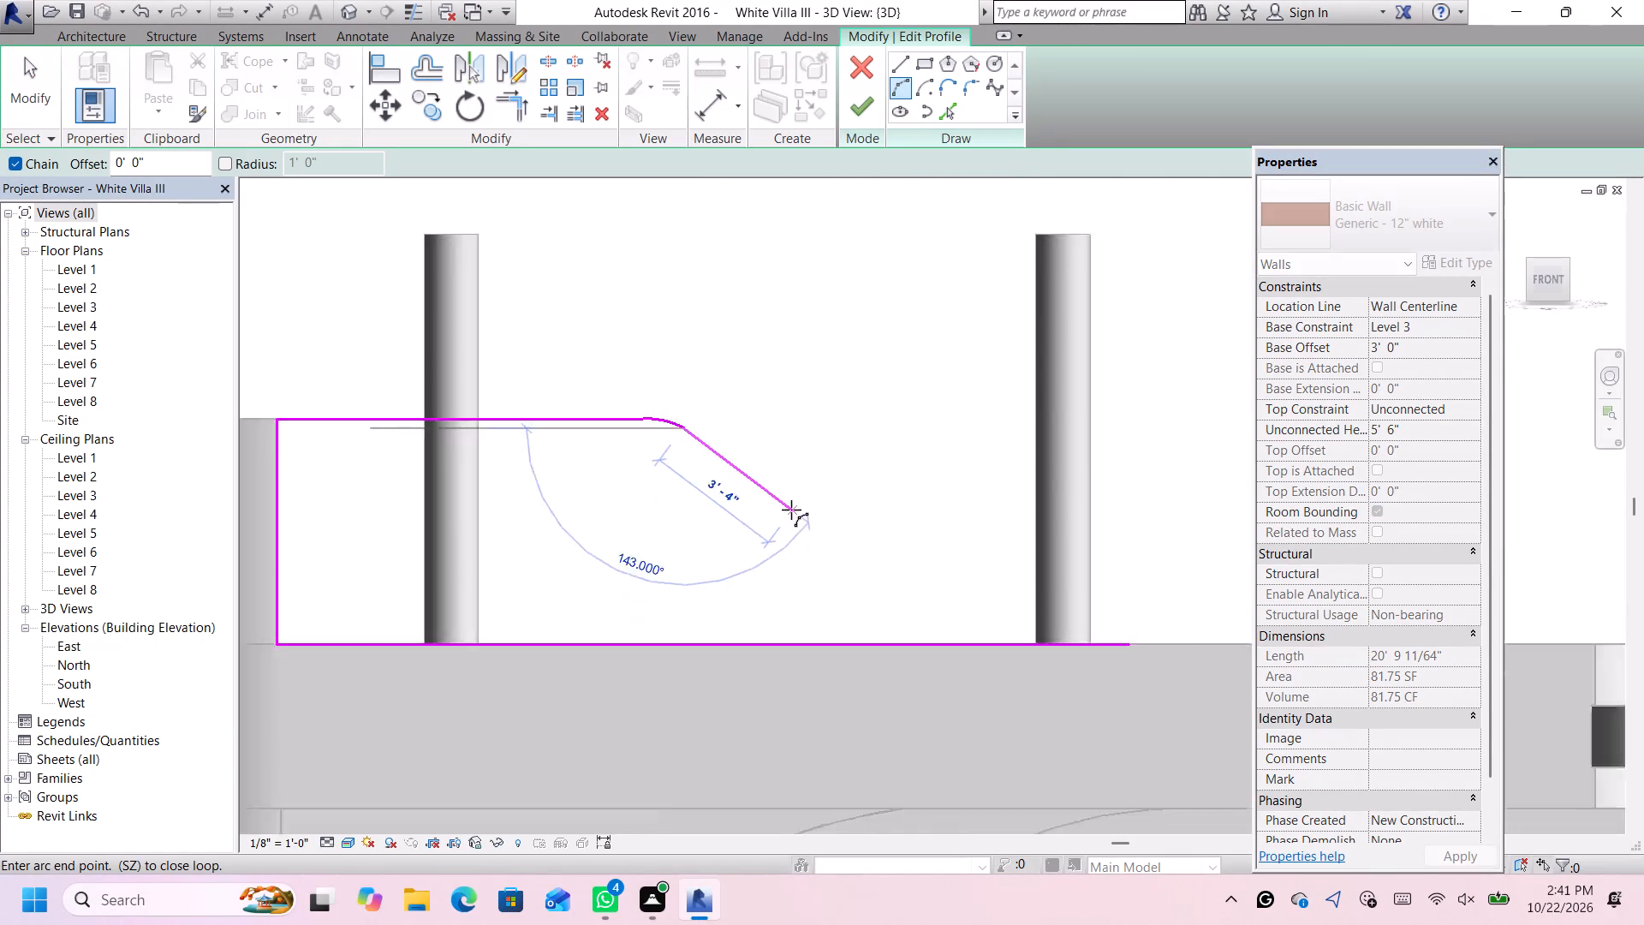
scroll(791, 510, "down", 3)
scroll(925, 560, "up", 2)
scroll(1002, 585, "up", 3)
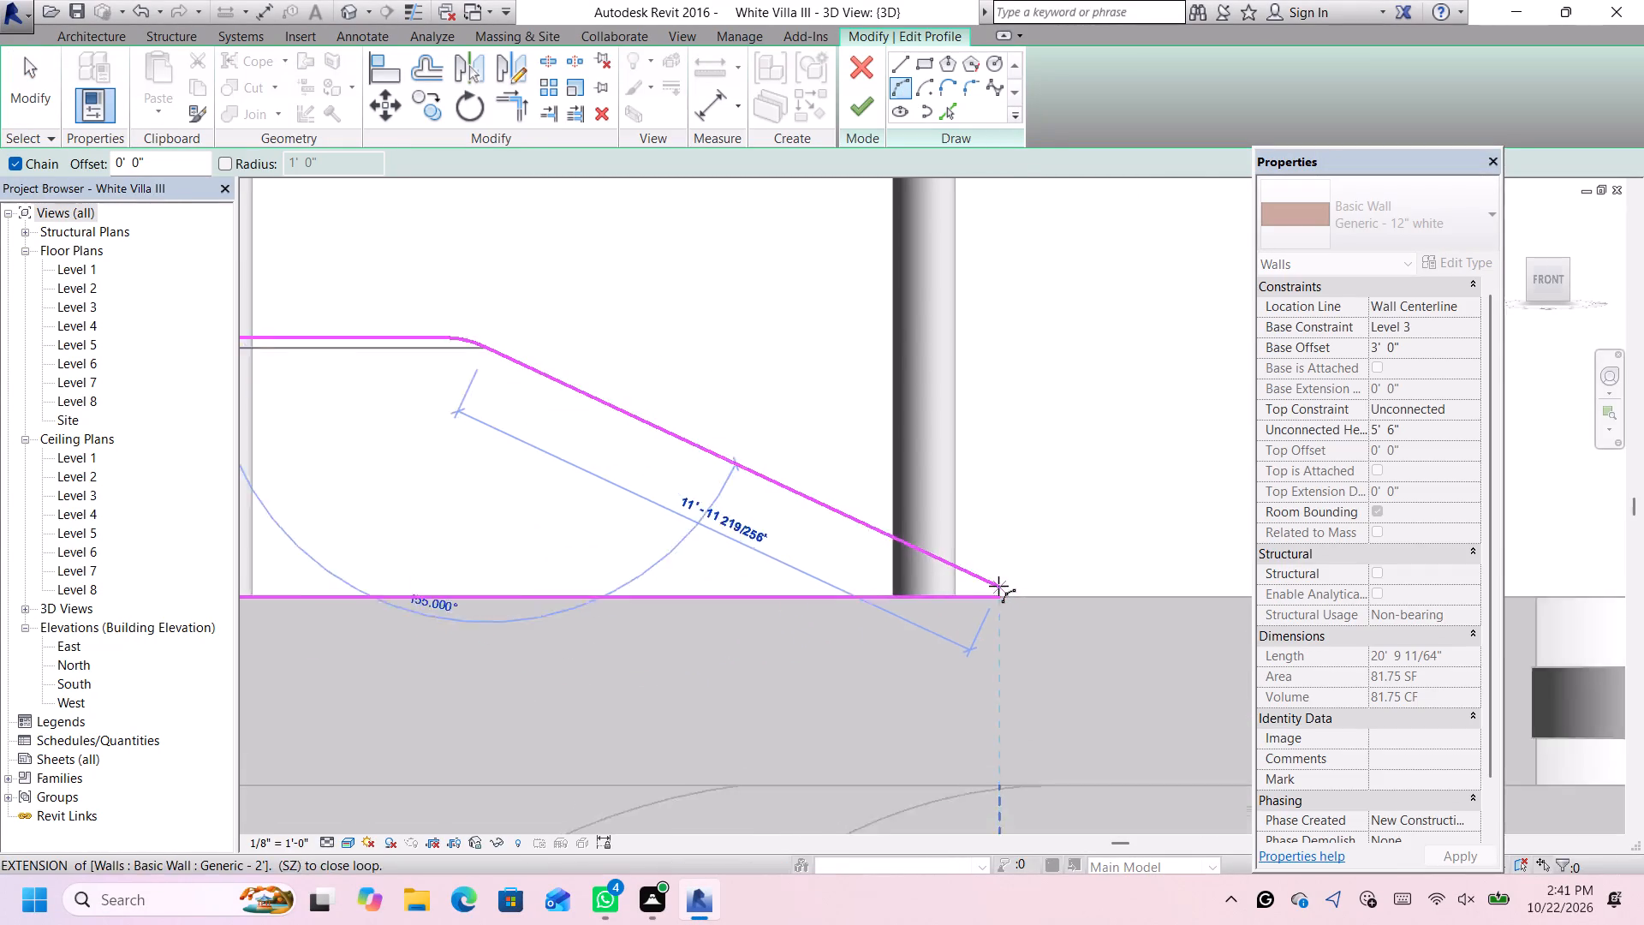
scroll(998, 586, "up", 2)
left_click(998, 594)
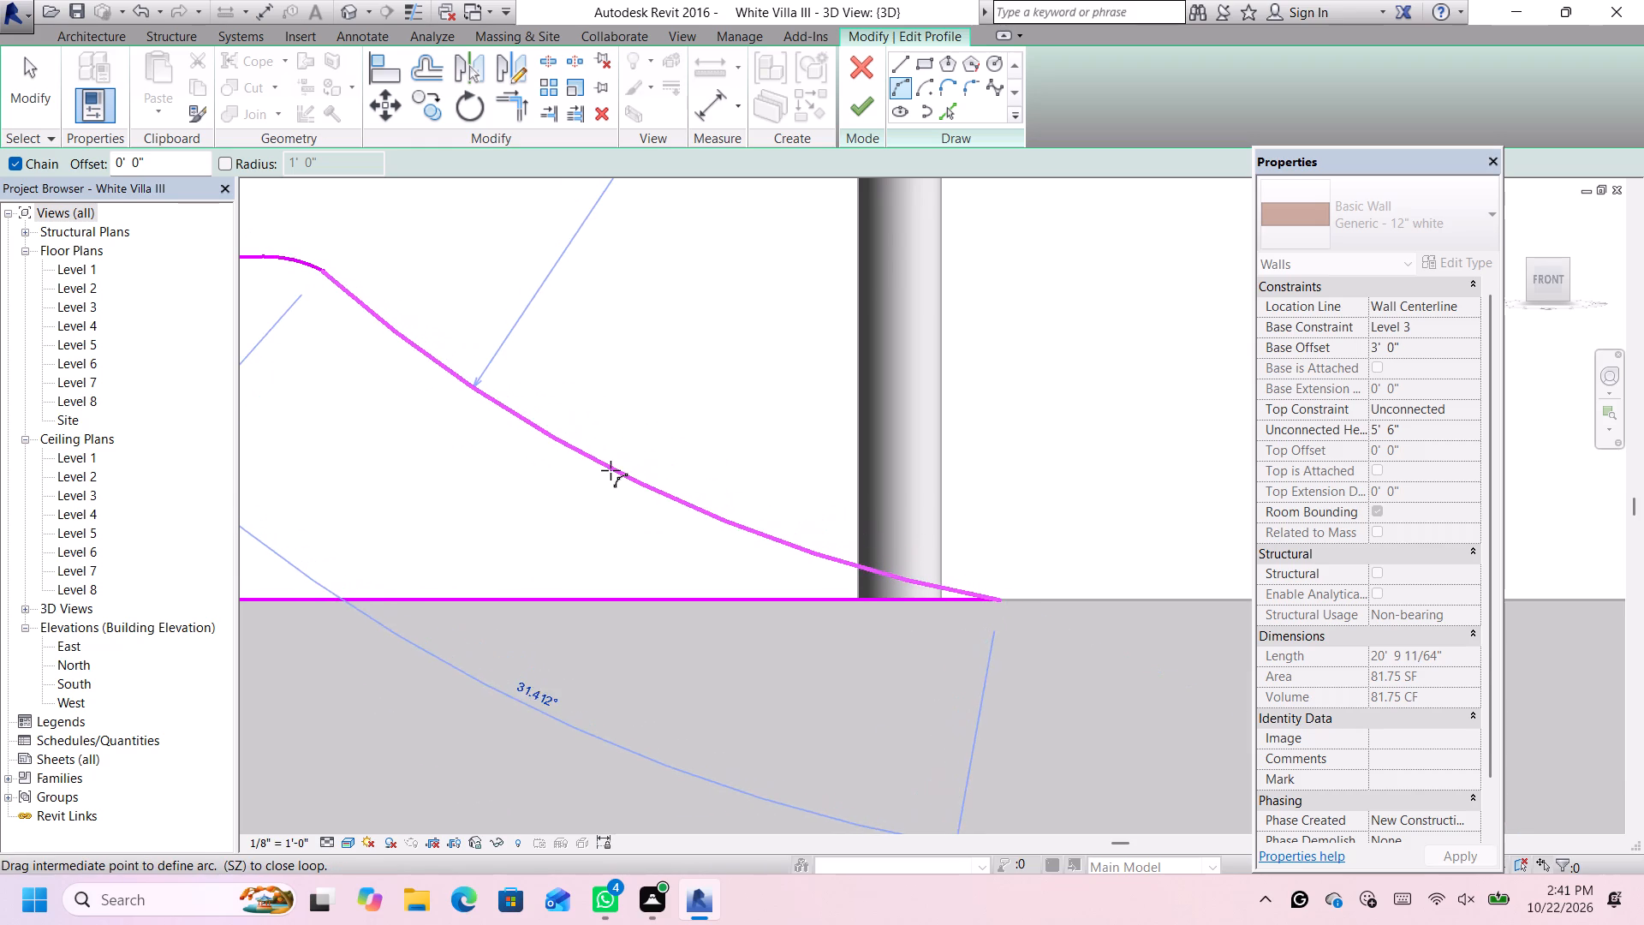
scroll(610, 468, "down", 4)
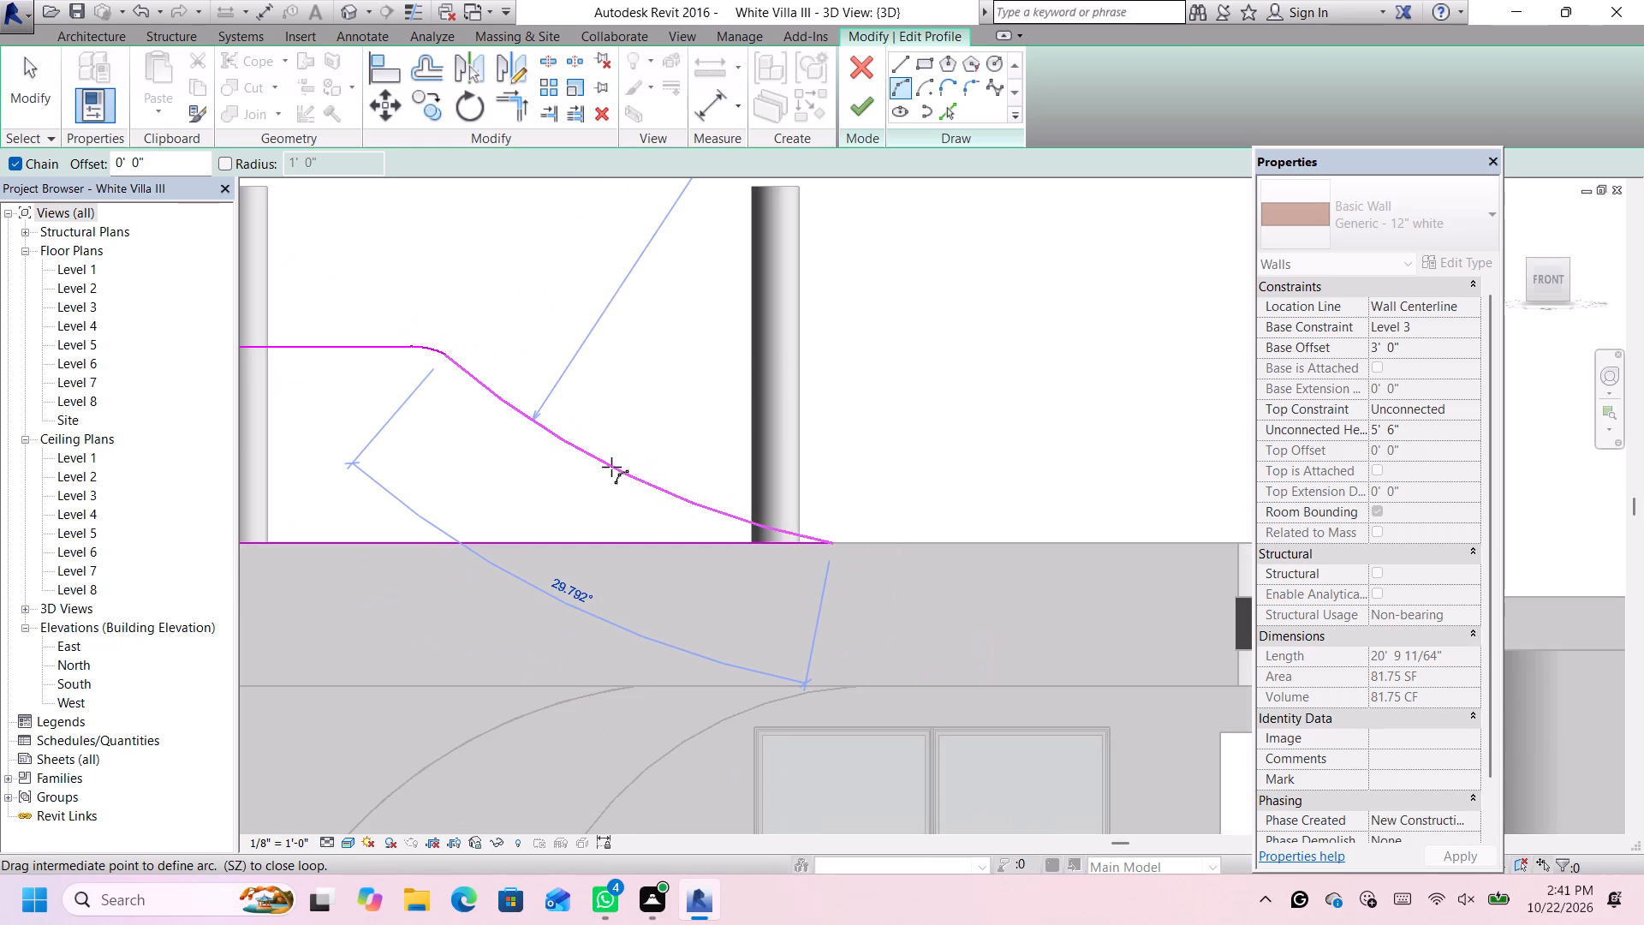
scroll(611, 467, "down", 2)
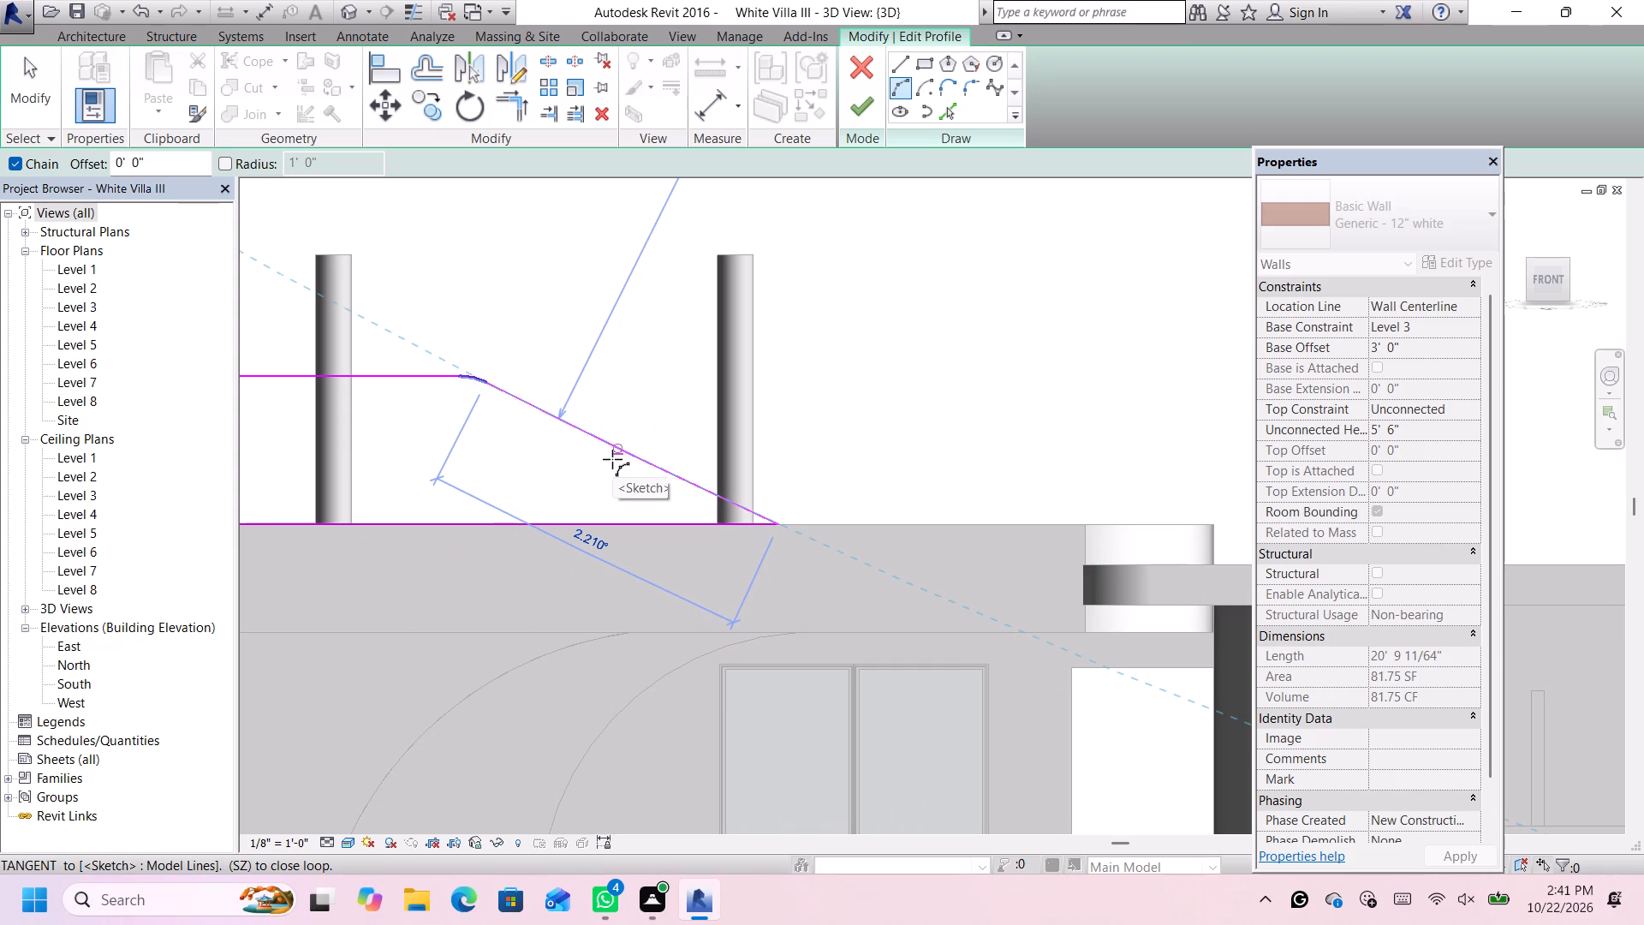
left_click(598, 456)
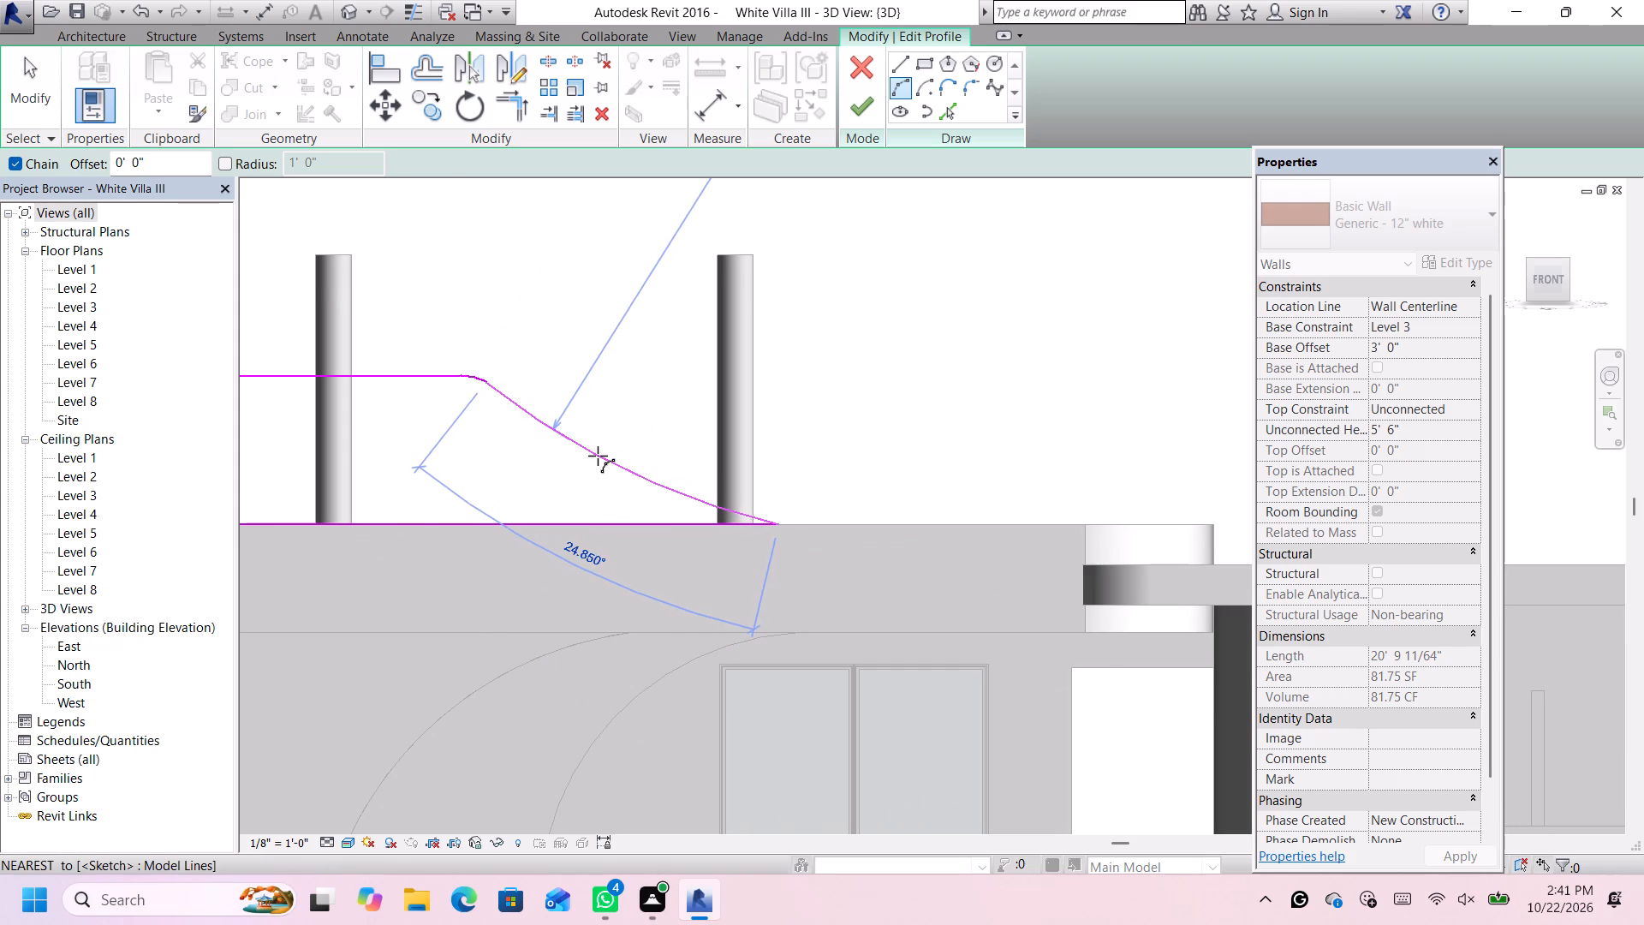
scroll(469, 409, "down", 1)
scroll(411, 401, "up", 11)
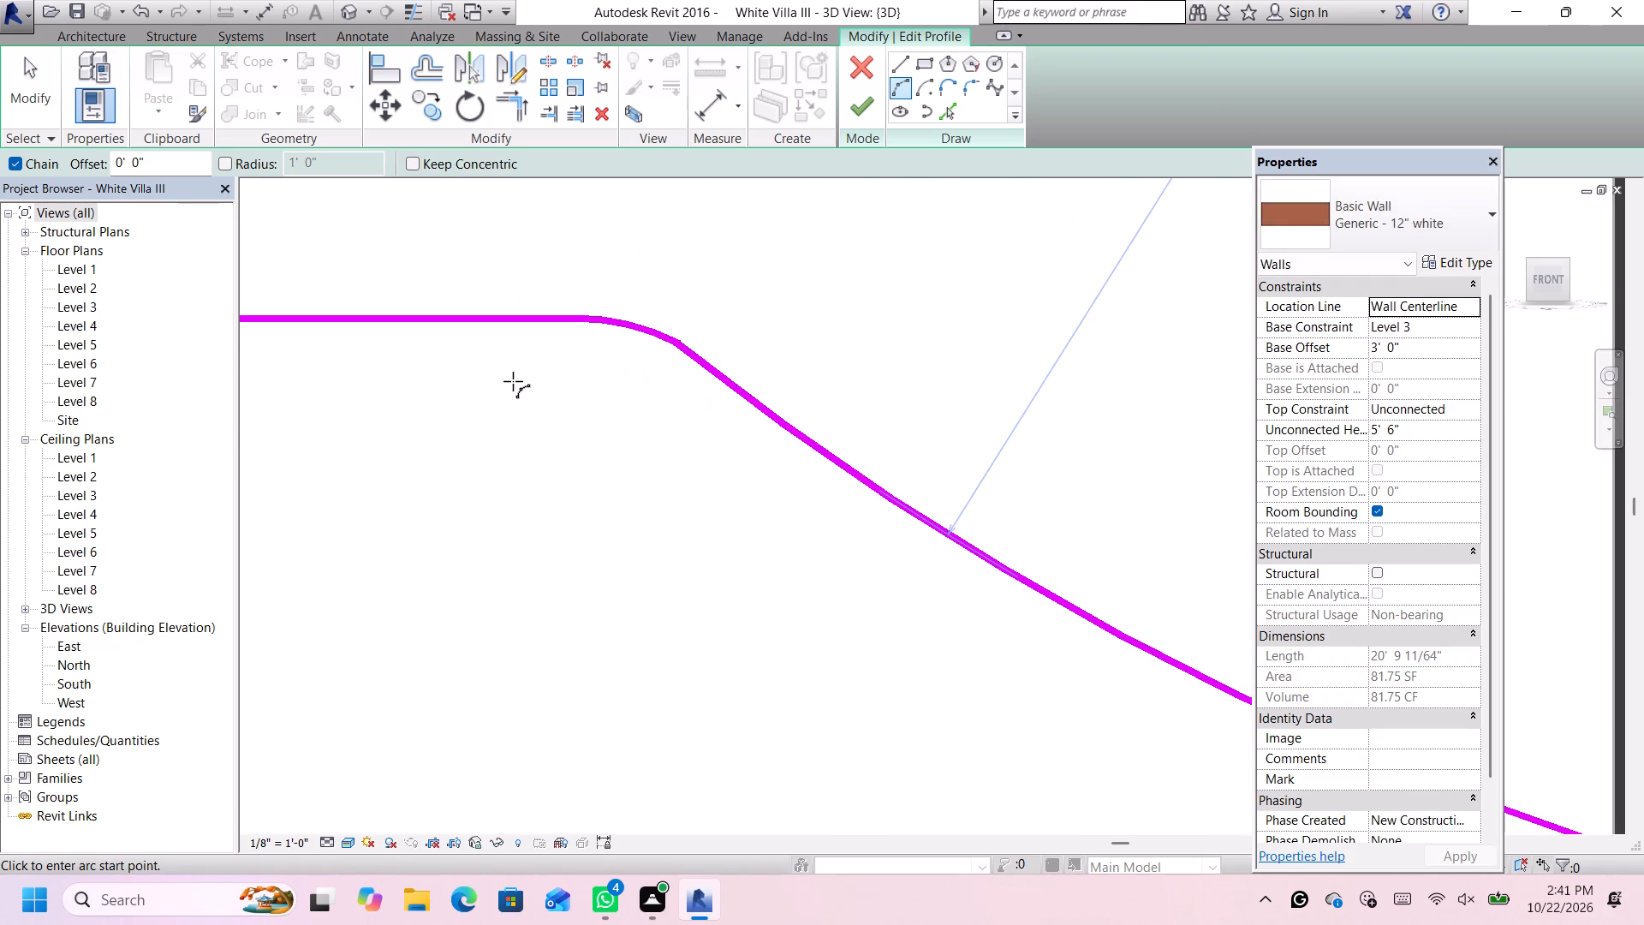
key("Escape")
key("Escape")
Delete the small arc joining the profile's top line to the long concave arc.
left_click(624, 321)
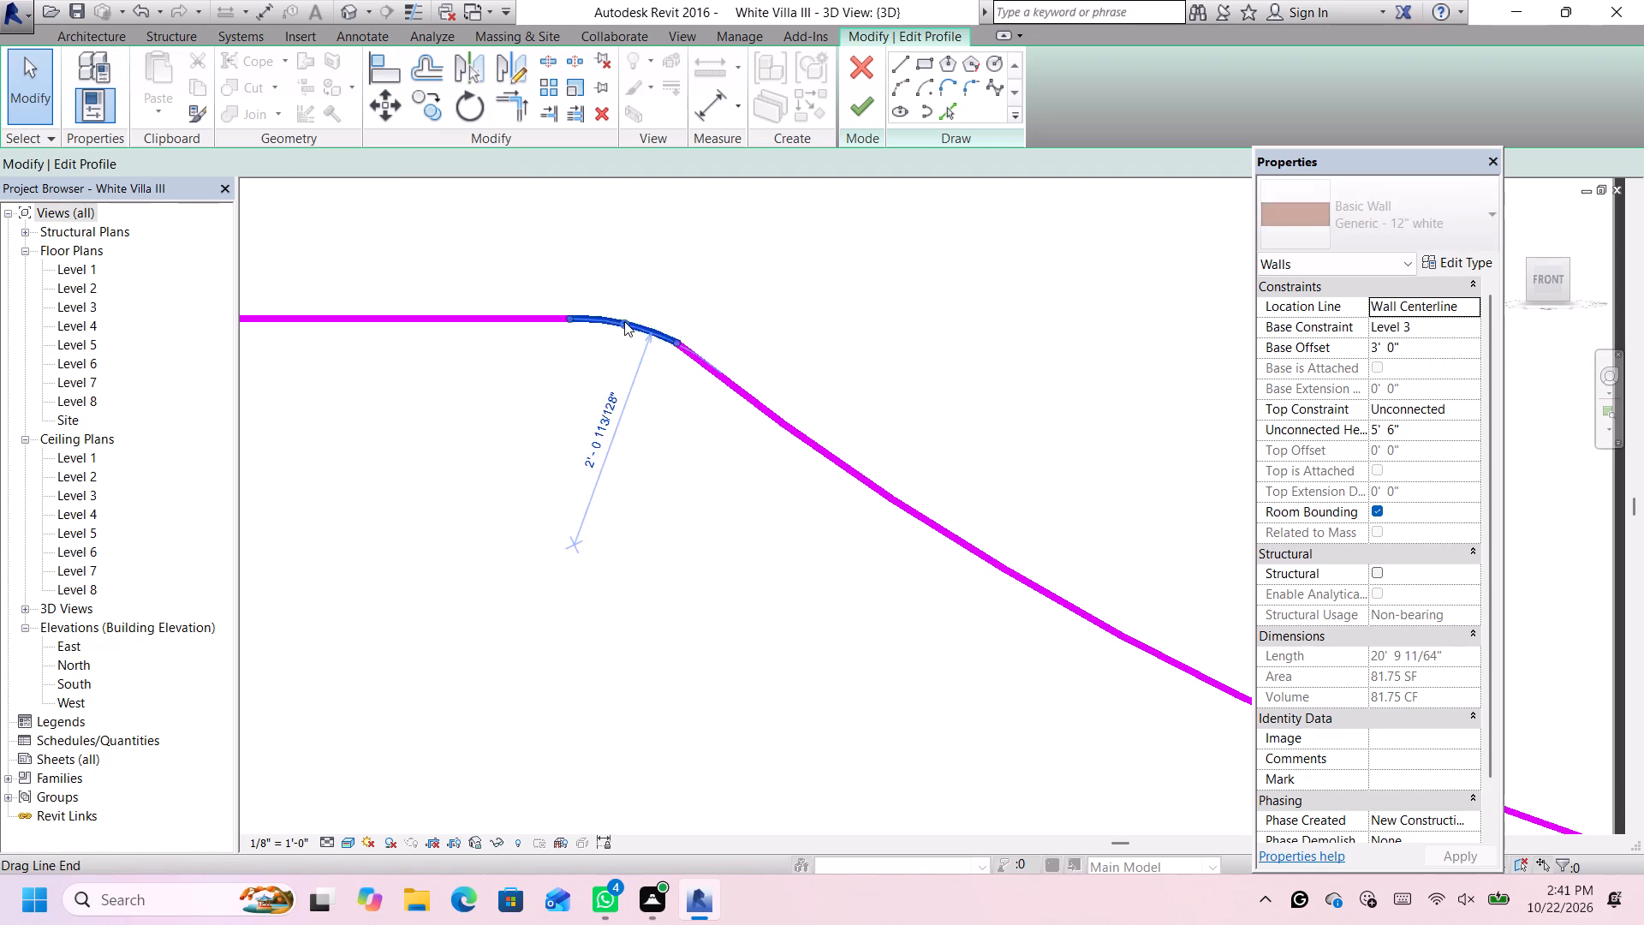
scroll(624, 321, "down", 8)
scroll(519, 366, "up", 1)
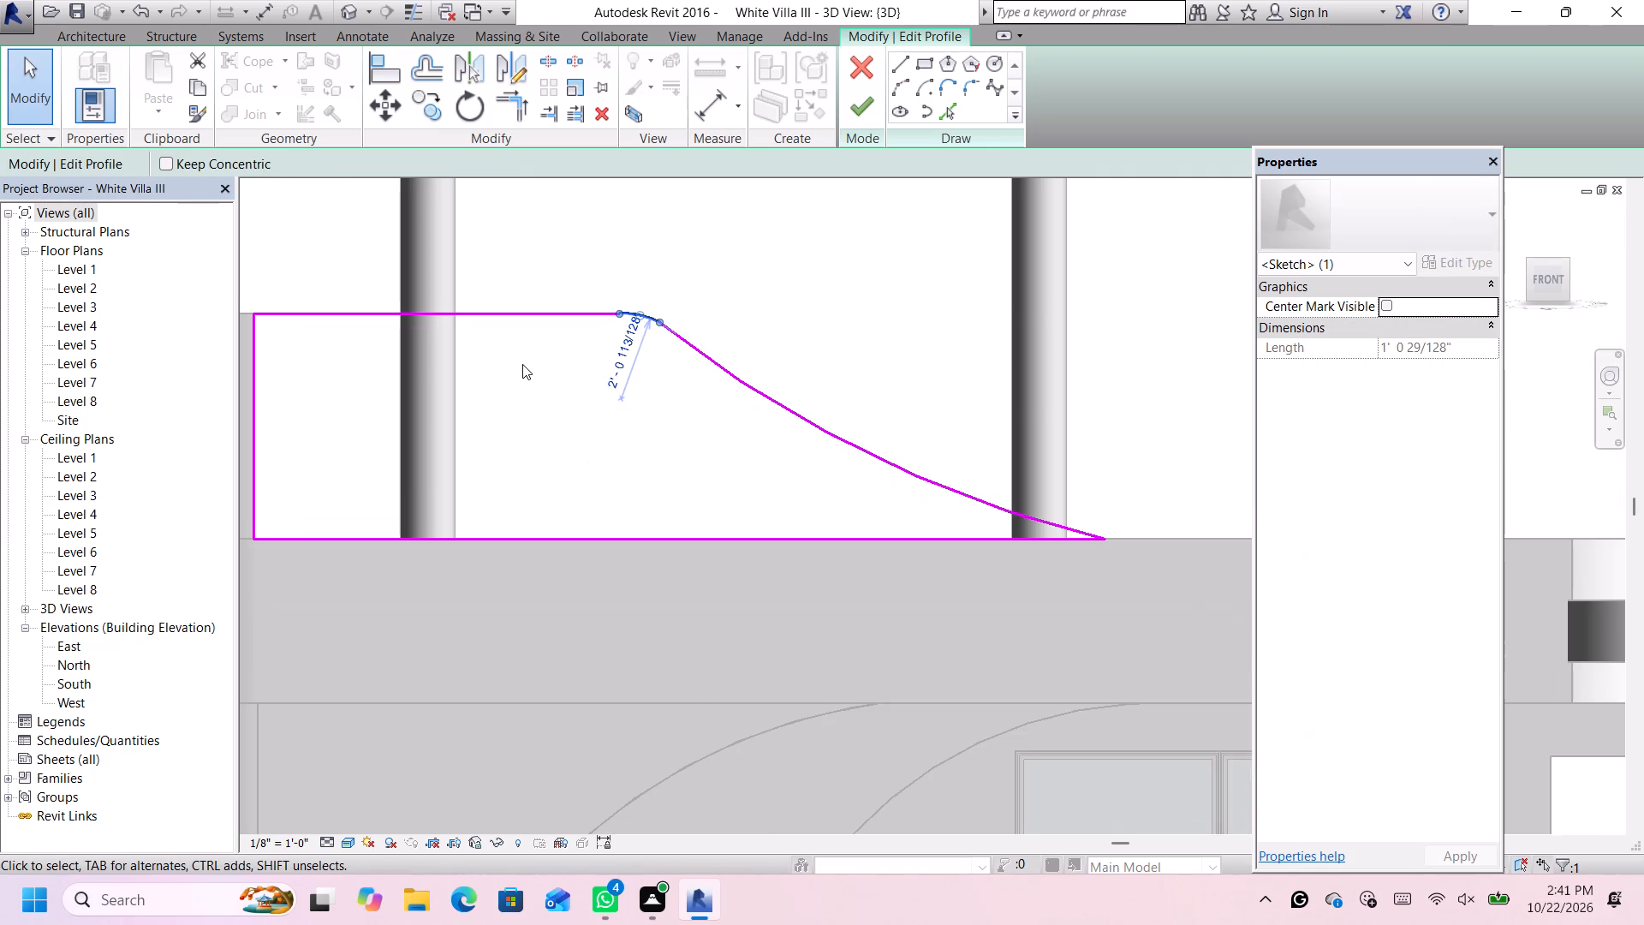
key("Delete")
Shorten the long concave arc to about 11' 11 1/2" by pulling its upper end down along the curve.
scroll(630, 343, "up", 2)
left_click(671, 317)
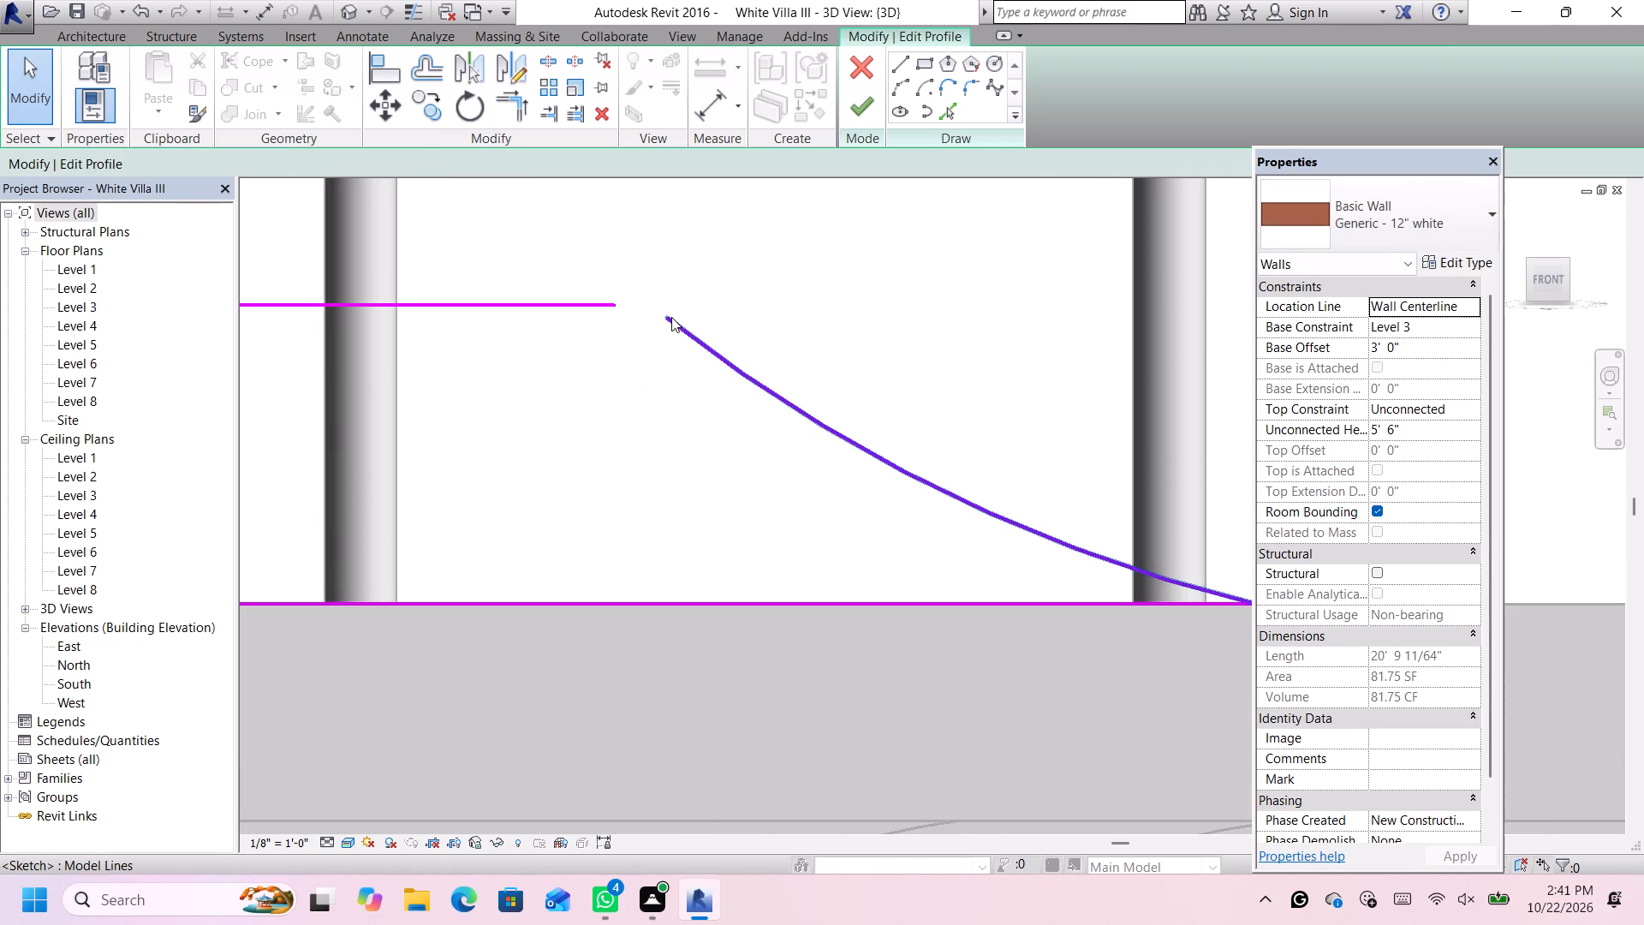
scroll(668, 321, "up", 4)
left_click_drag(668, 314, 684, 326)
scroll(650, 300, "up", 1)
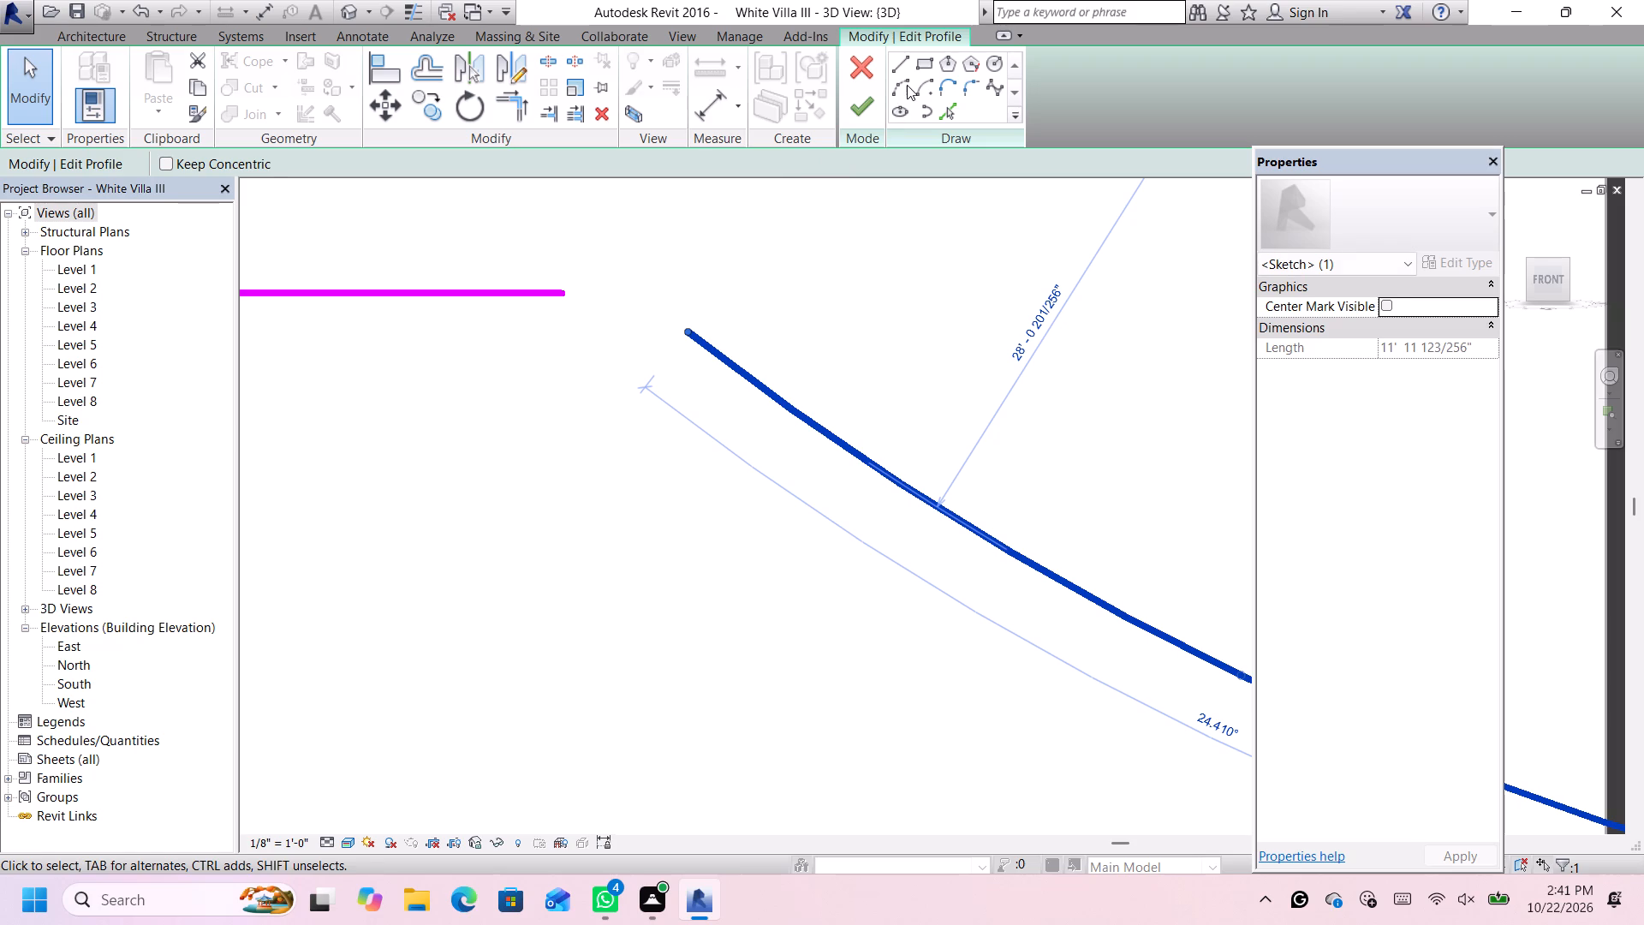
Join the profile's top line to the long concave arc with a tangent arc of about 2' 0 3/8" radius and finish the profile.
left_click(907, 85)
scroll(627, 289, "up", 3)
left_click(533, 289)
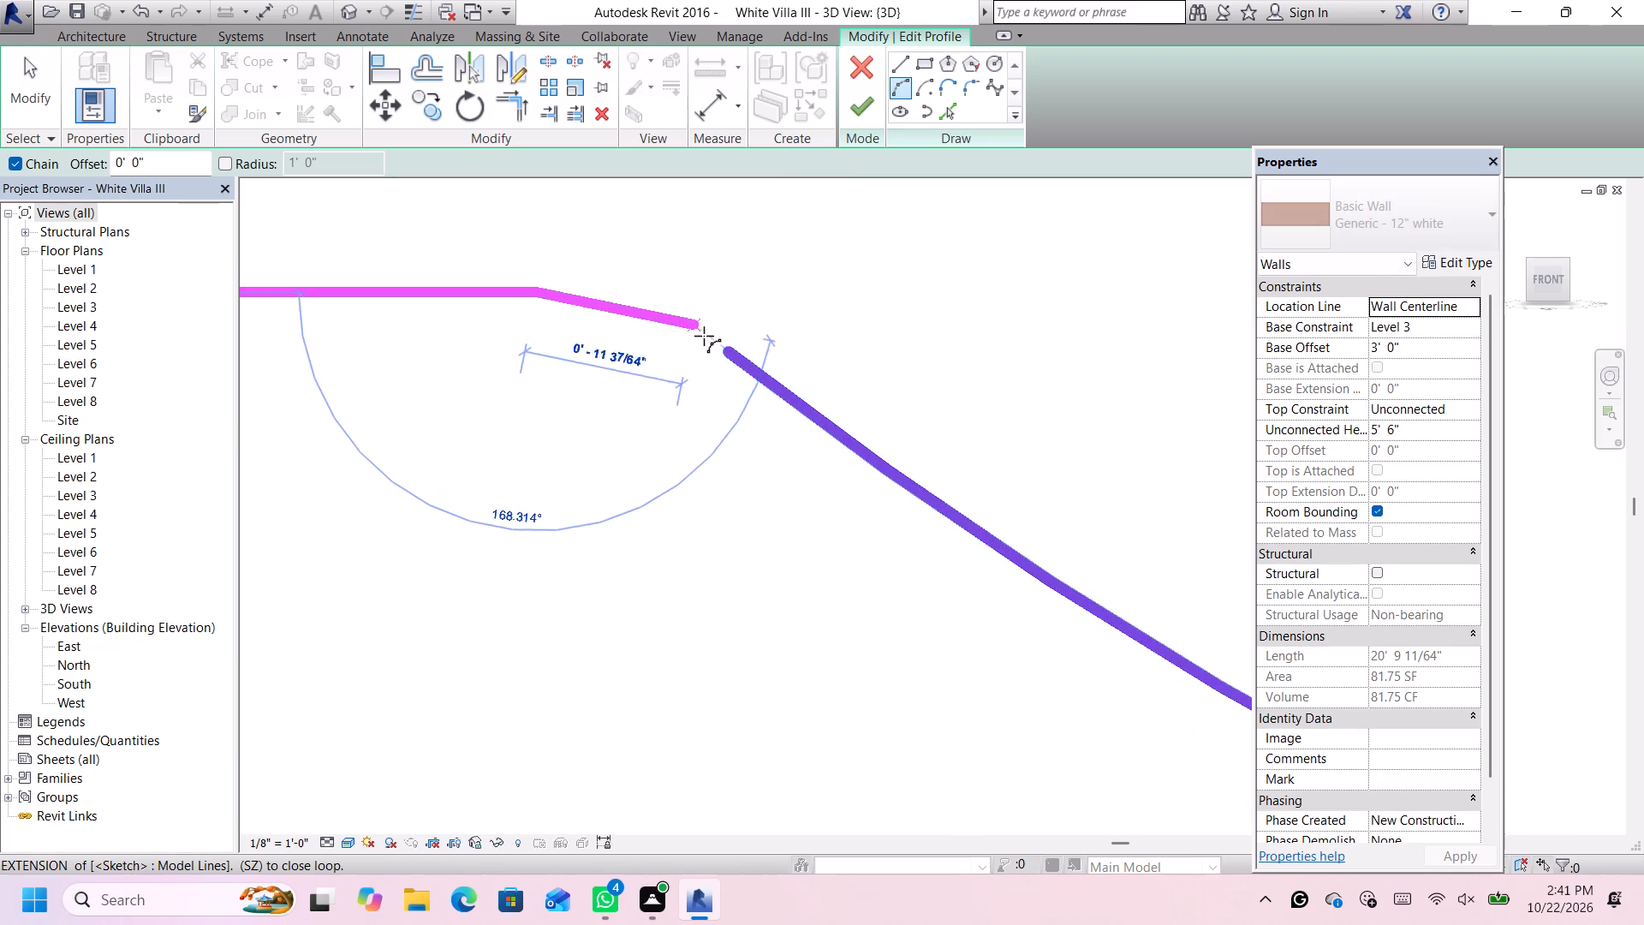
left_click(725, 349)
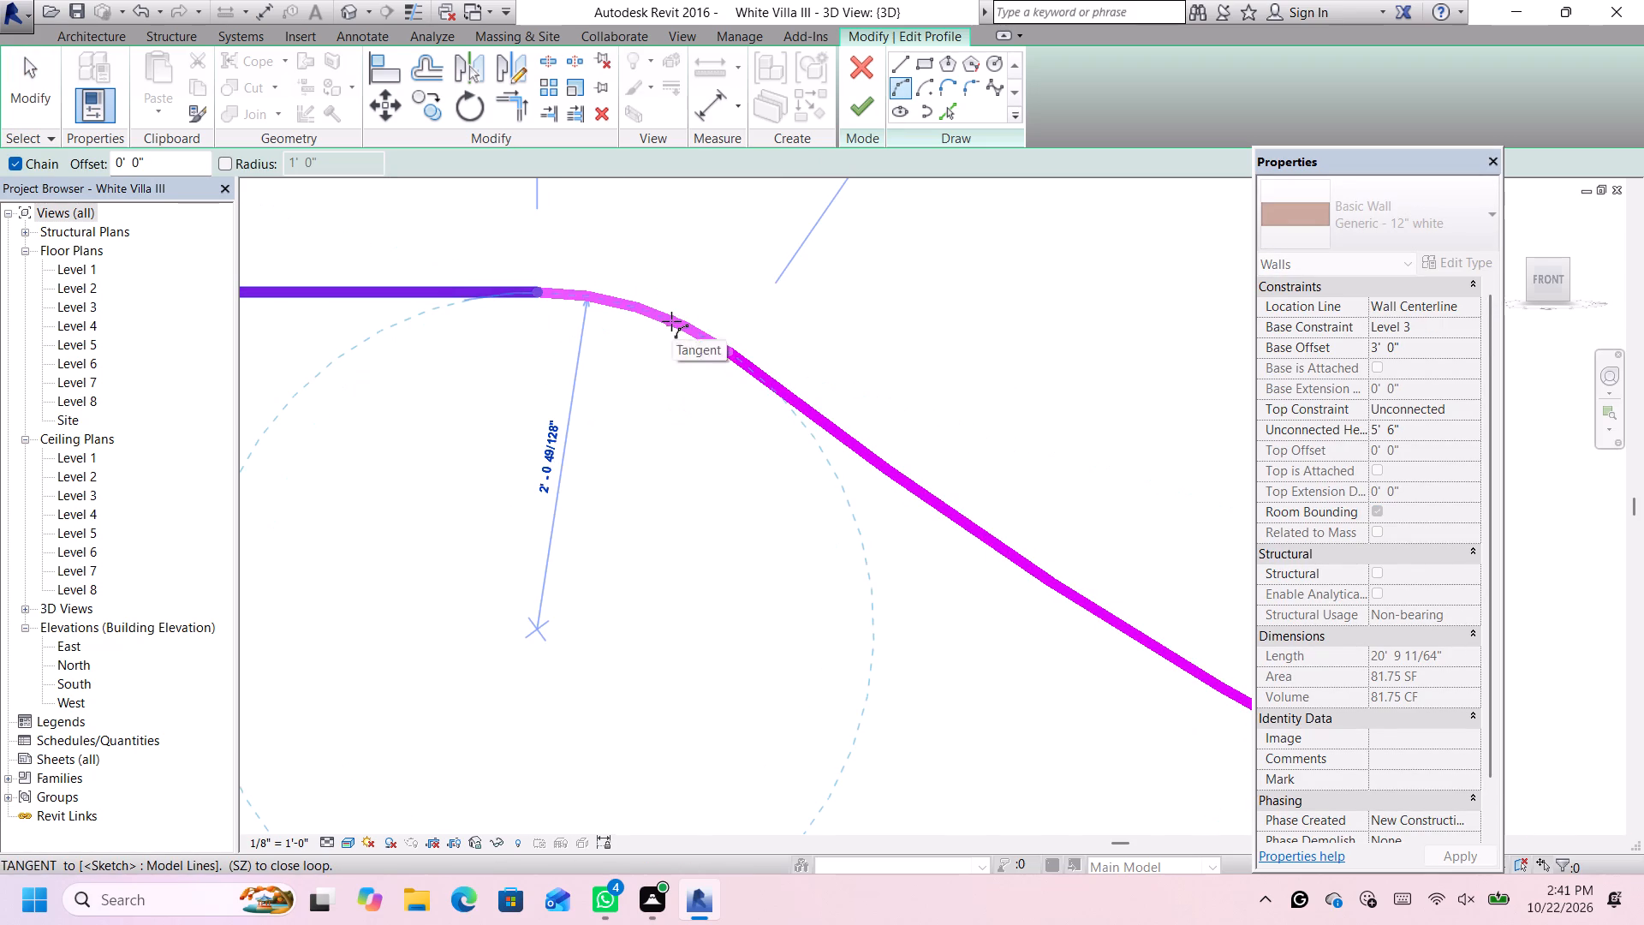
left_click(671, 321)
scroll(657, 335, "down", 12)
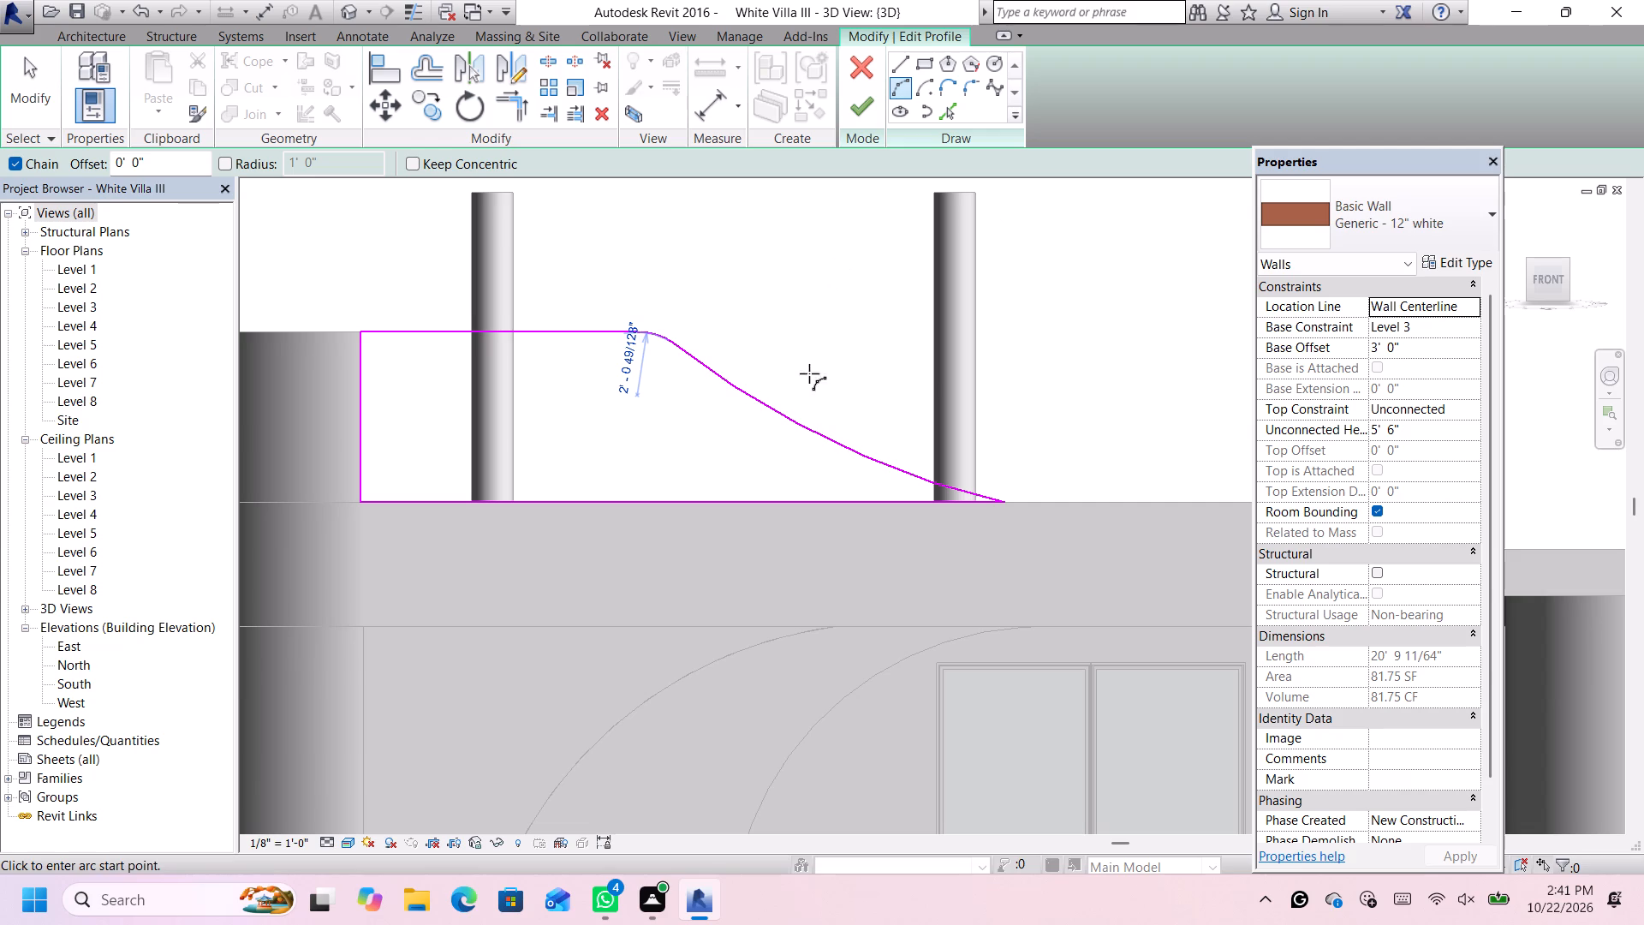
left_click(864, 97)
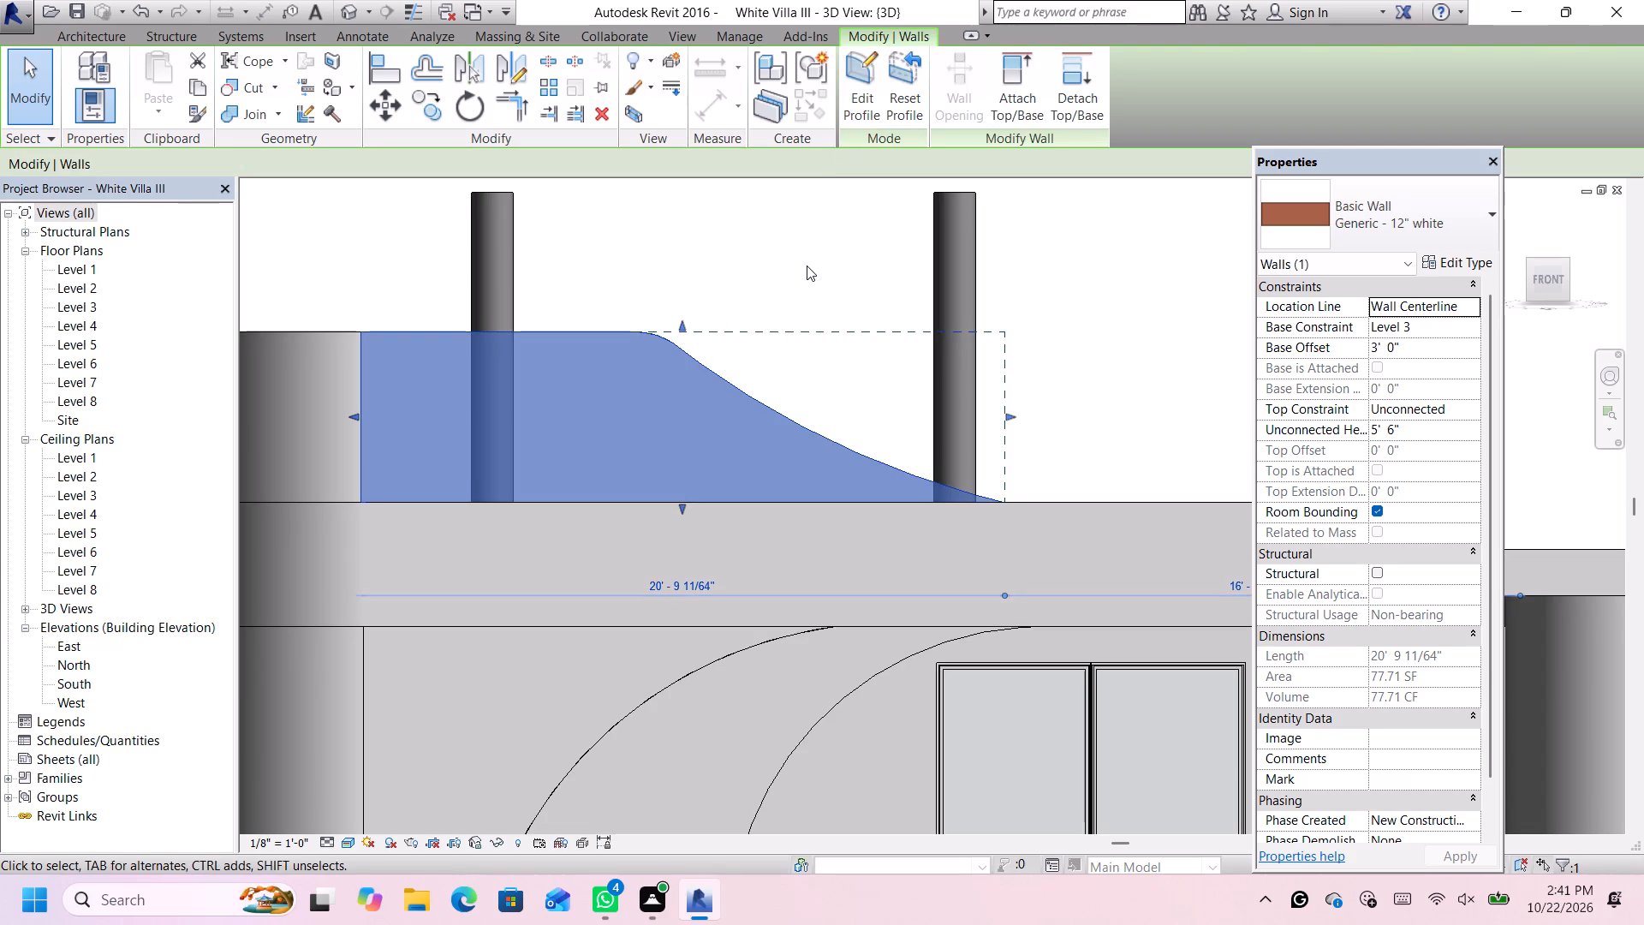
left_click(807, 264)
Set the unconnected height of the front wall with the sloped profile to 5'.
scroll(807, 264, "down", 6)
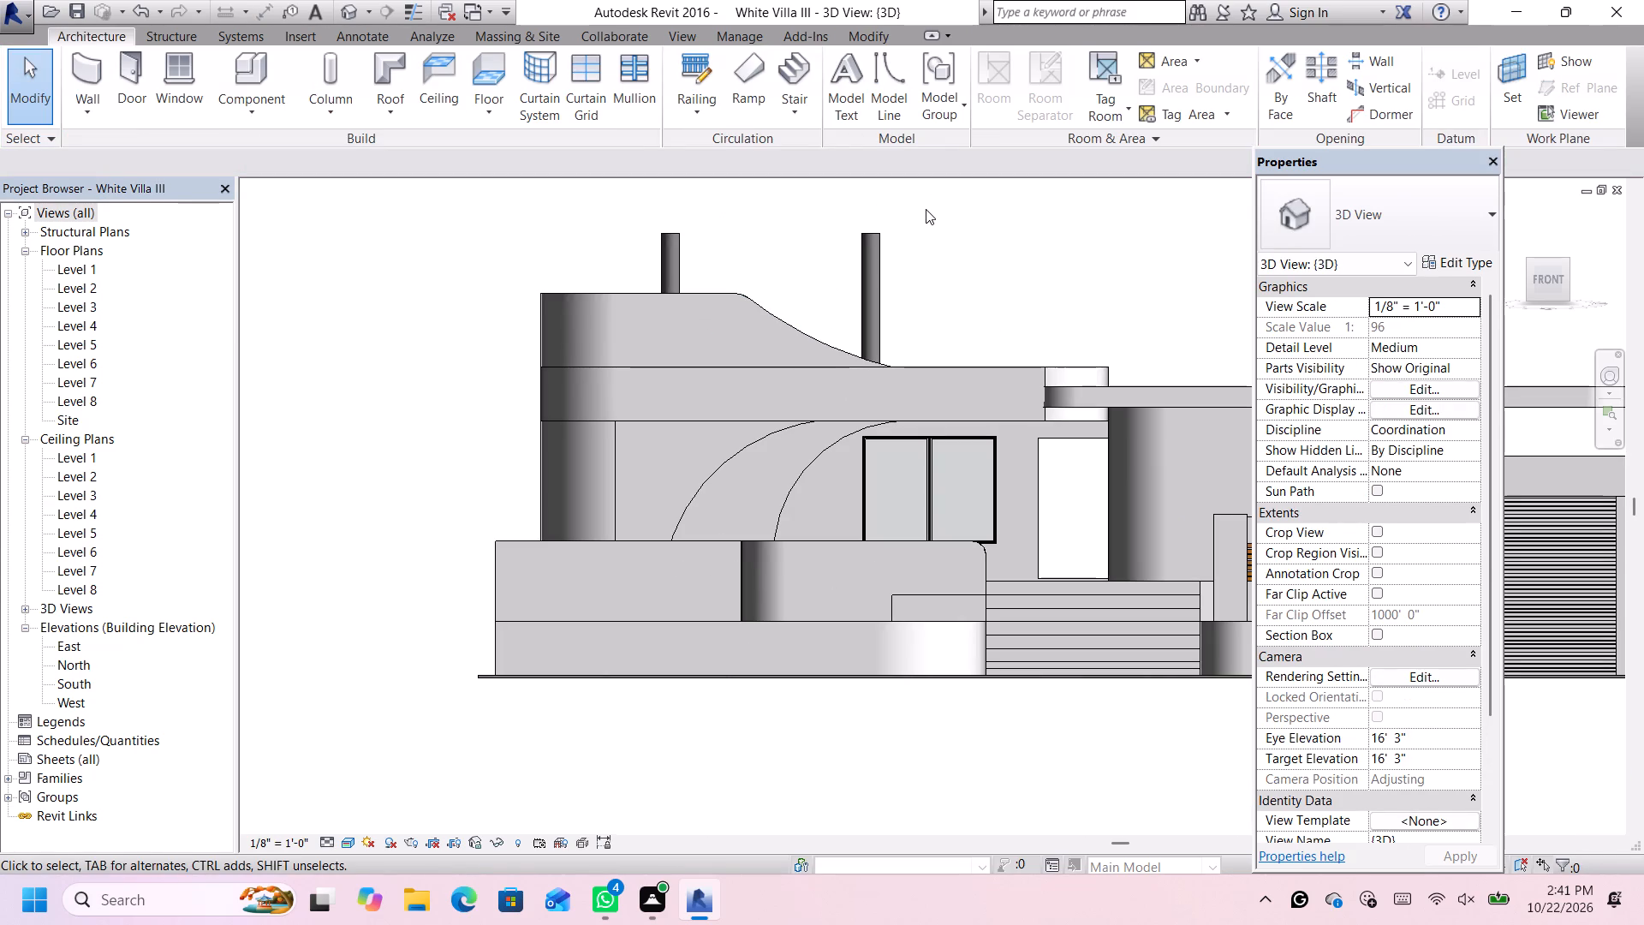
scroll(926, 209, "down", 8)
scroll(926, 209, "up", 4)
middle_click_drag(932, 204, 784, 507)
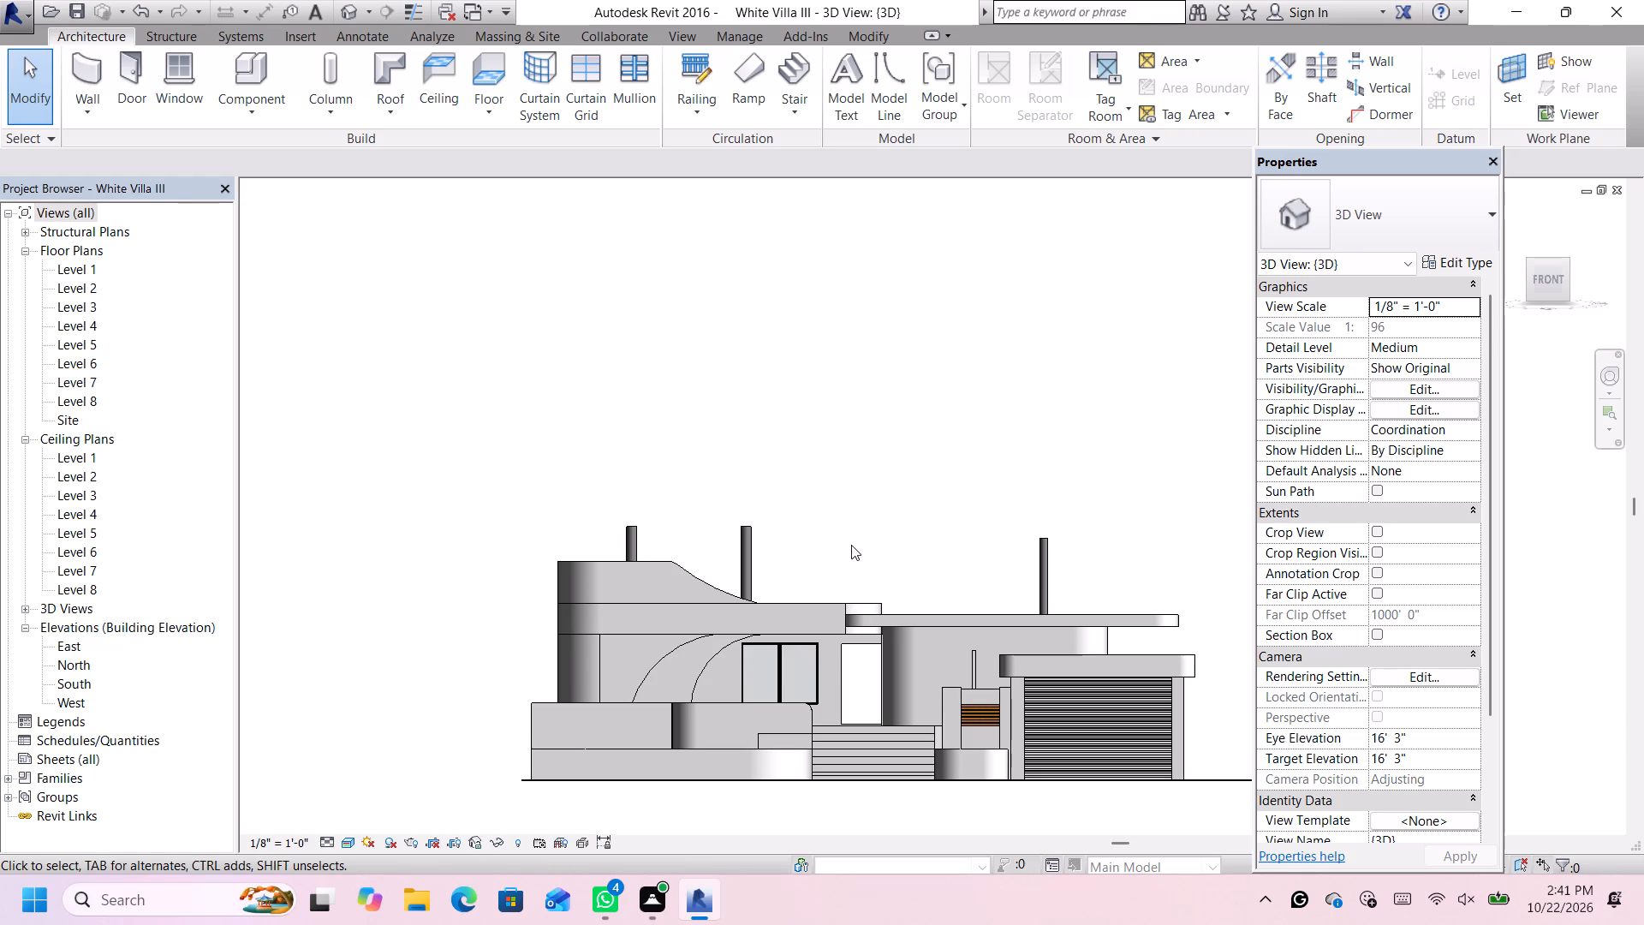
scroll(638, 543, "up", 1)
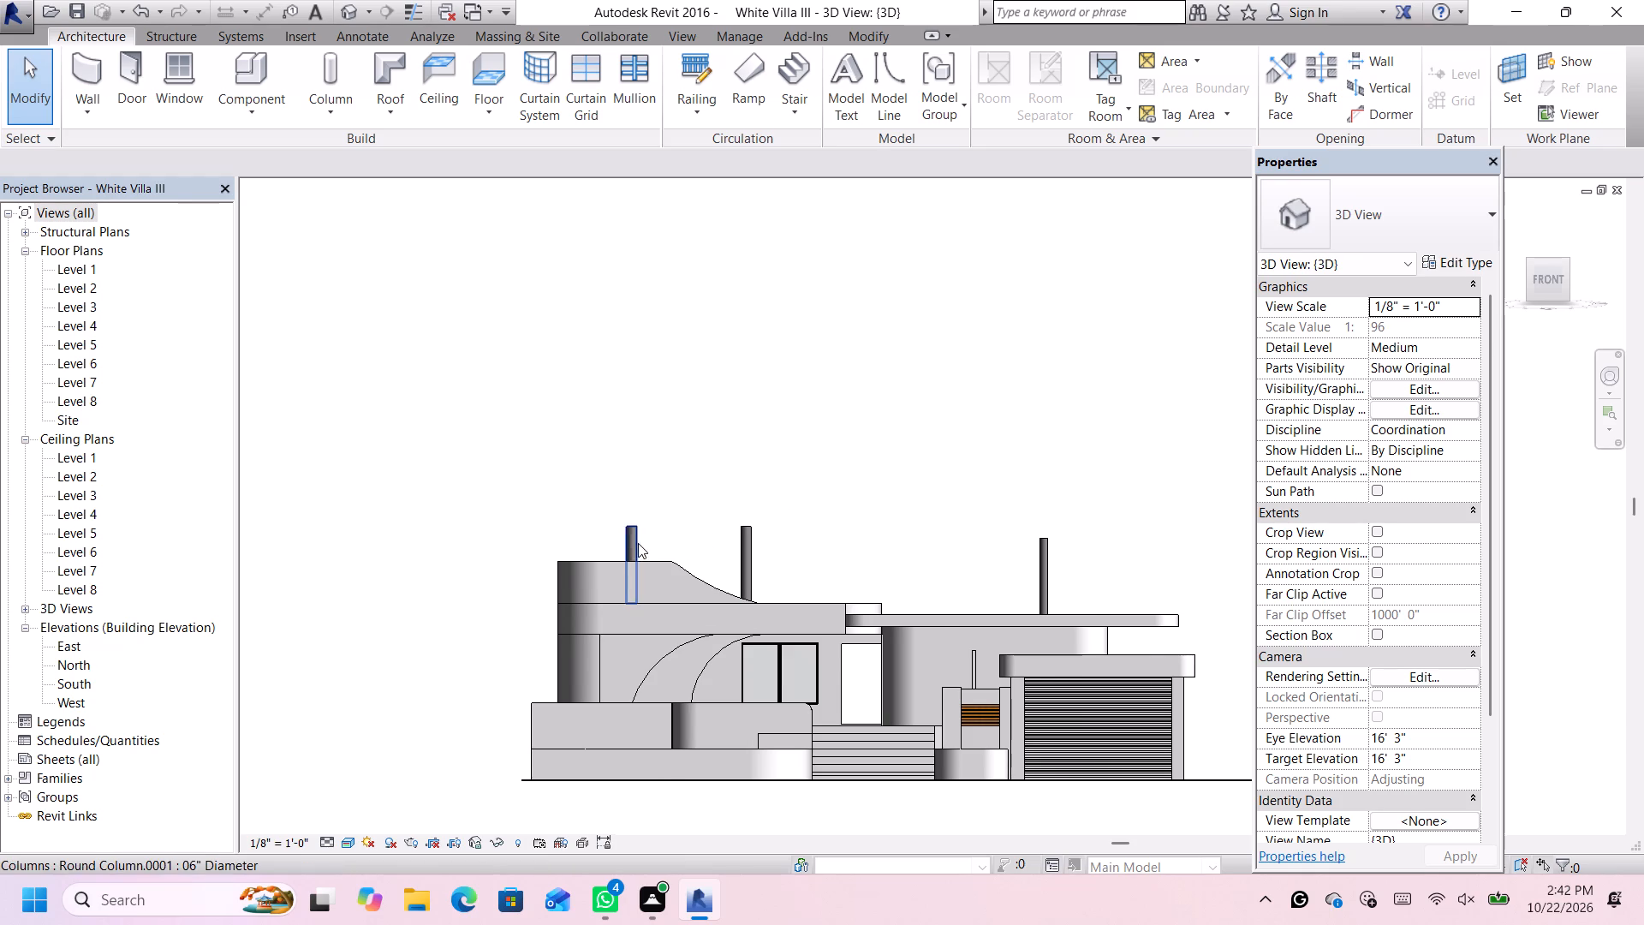
scroll(638, 543, "up", 1)
left_click(639, 568)
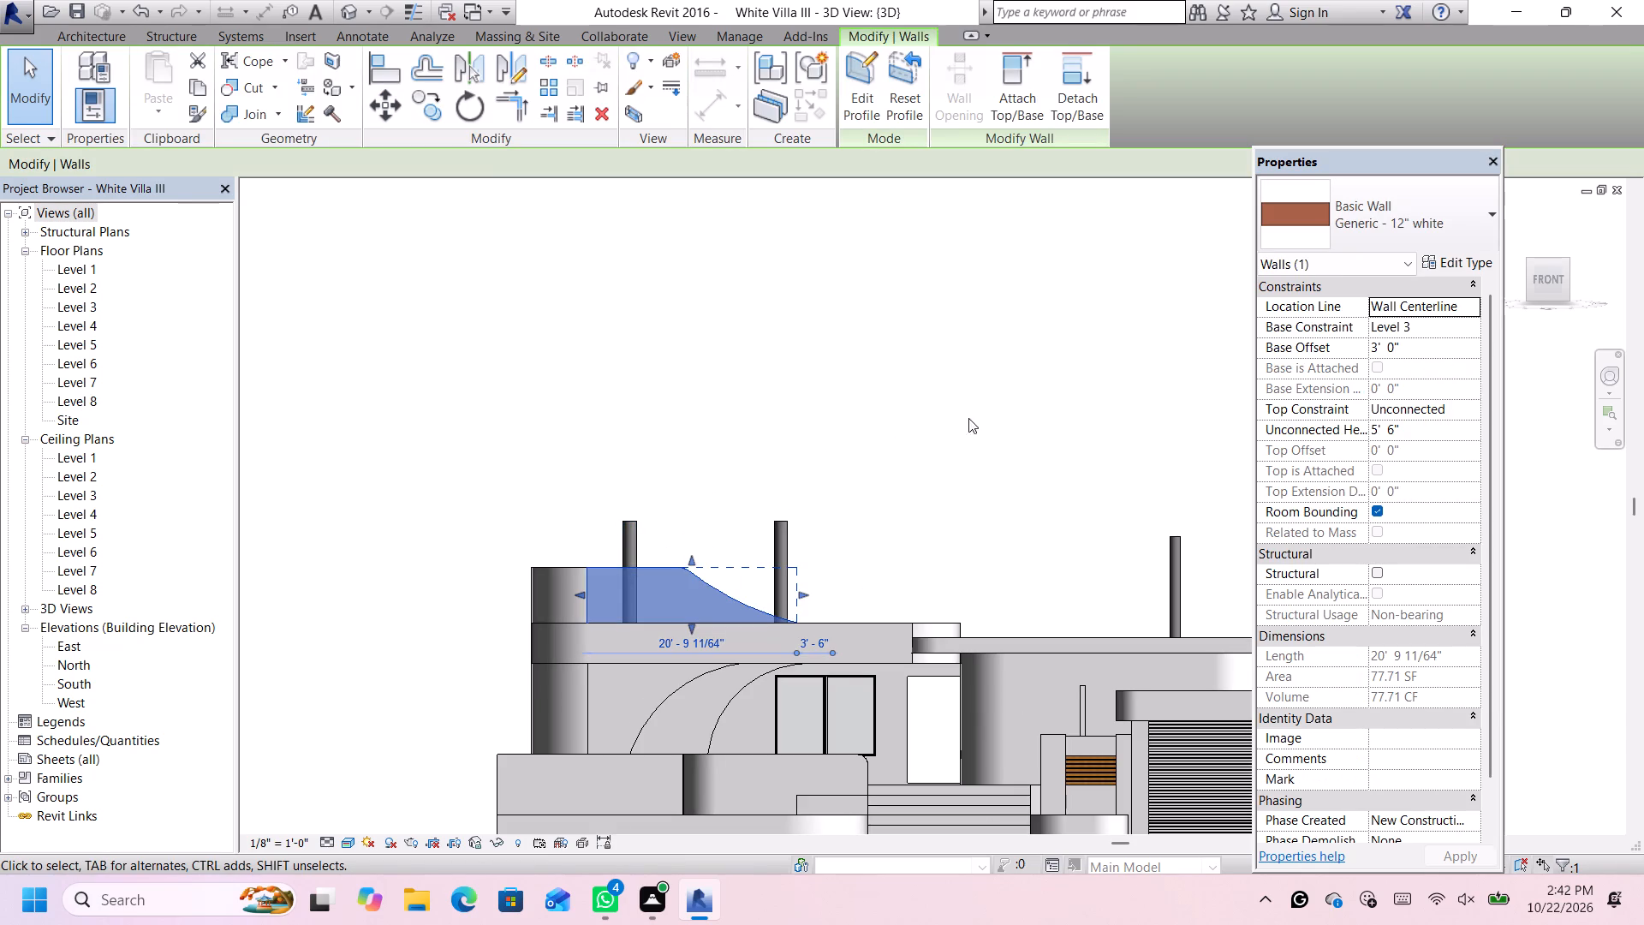
left_click(1412, 430)
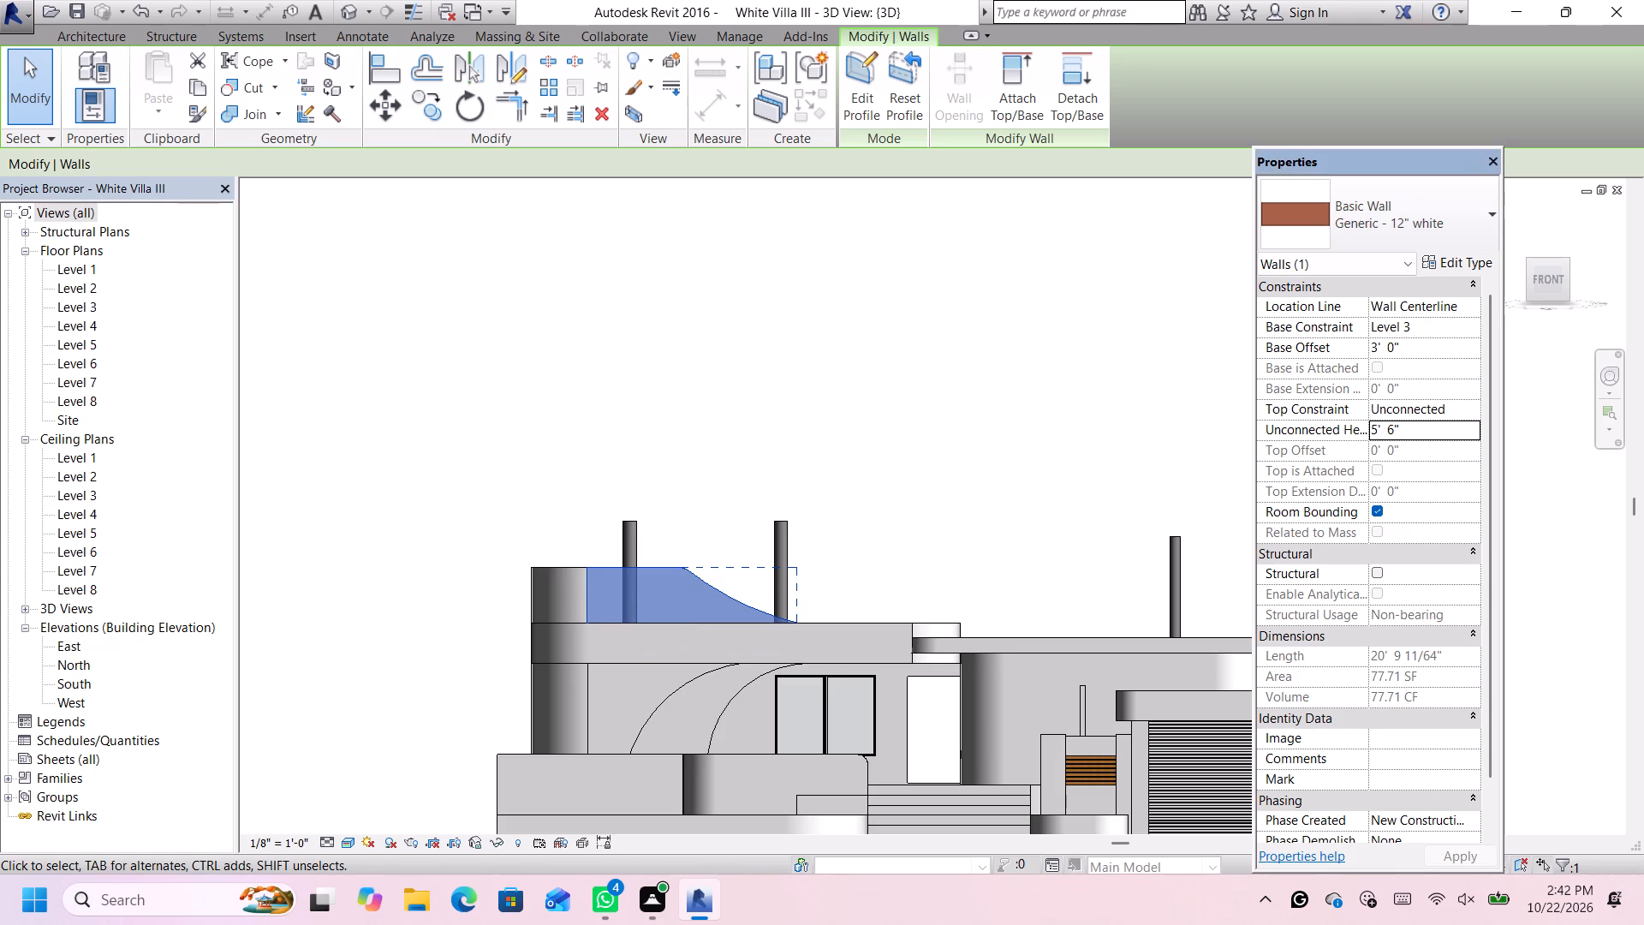
key("BackSpace")
type("5'")
key("Return")
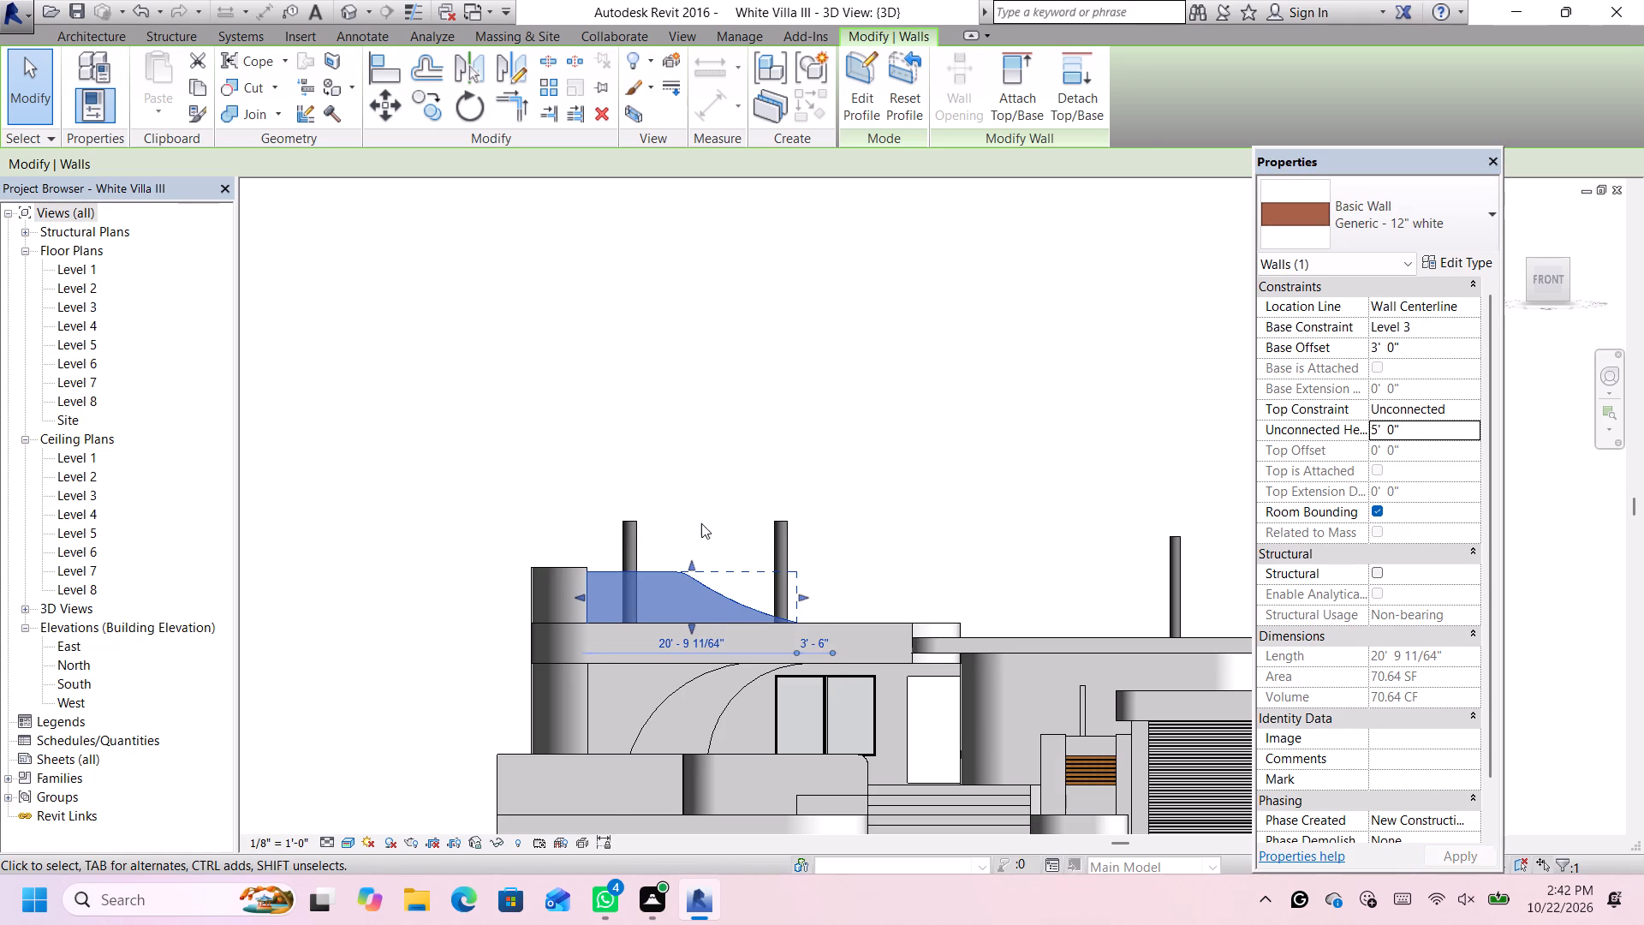
left_click(691, 525)
Set the unconnected height of the curved corner wall beside the sloped front wall to 5'.
left_click(565, 566)
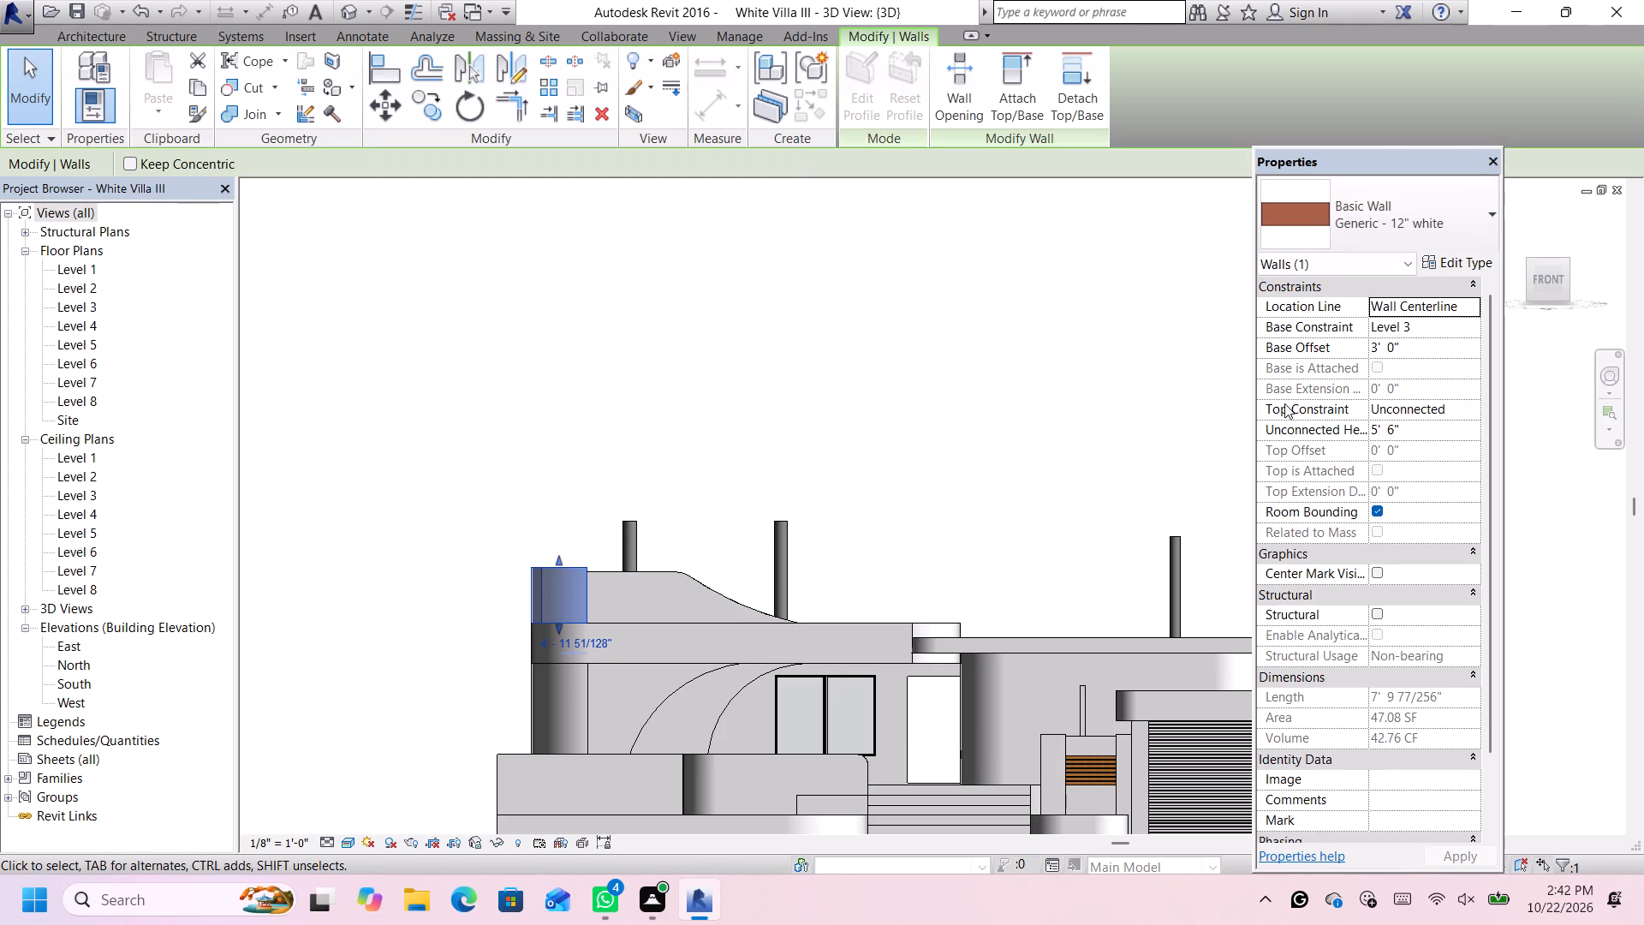
left_click(1442, 427)
key("BackSpace")
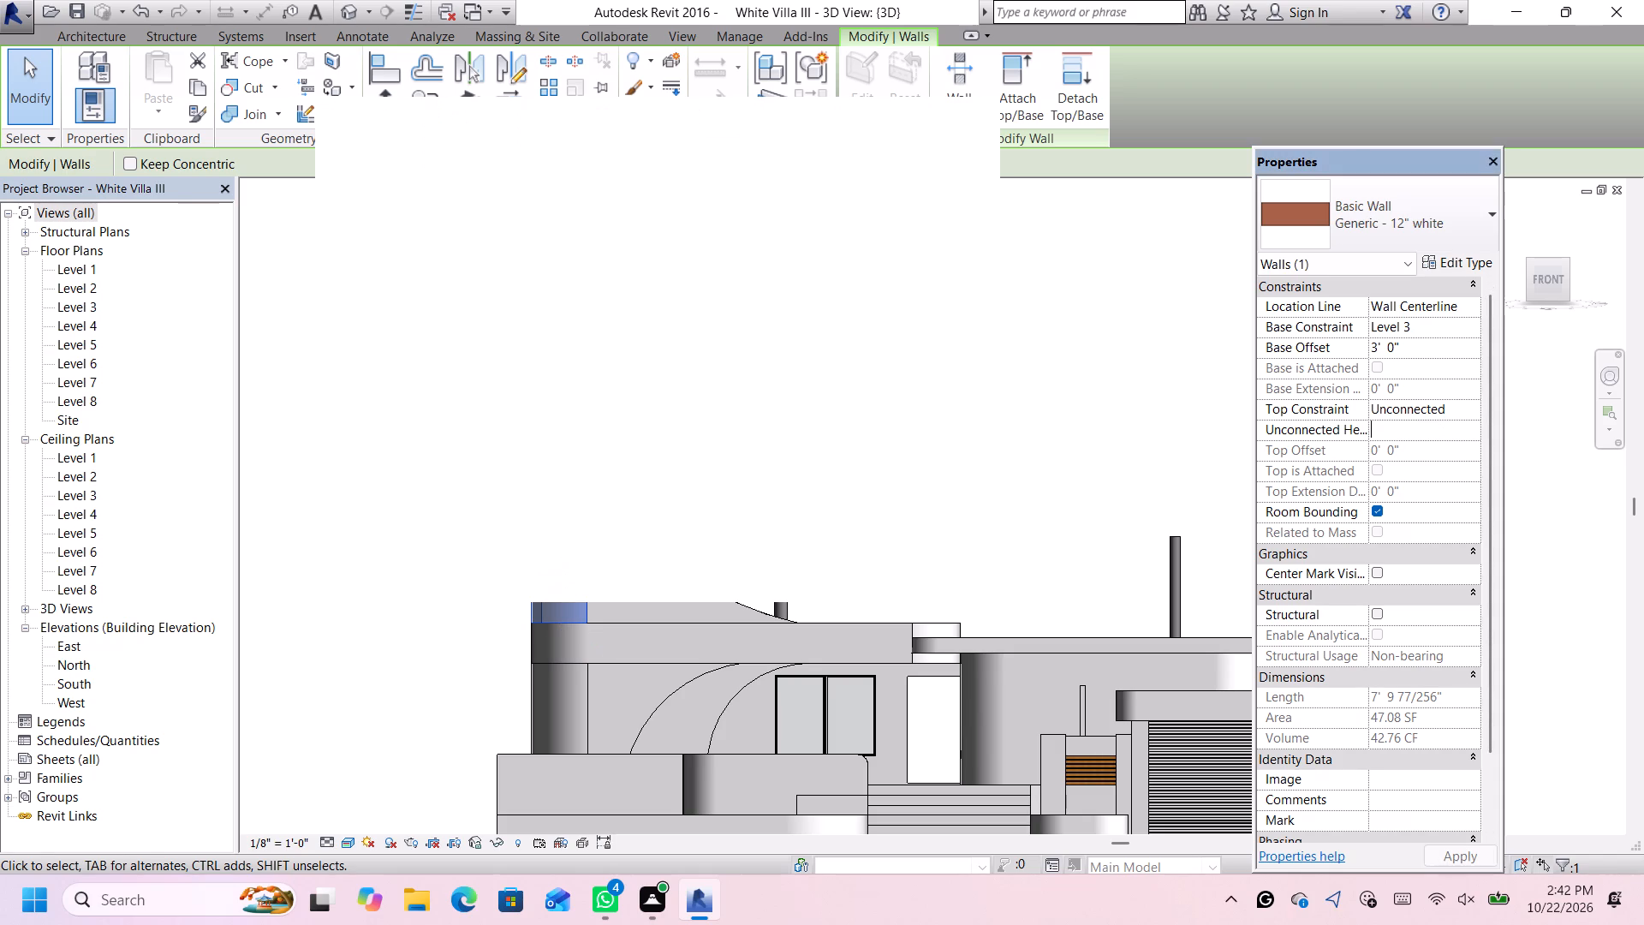
type("5'")
key("Return")
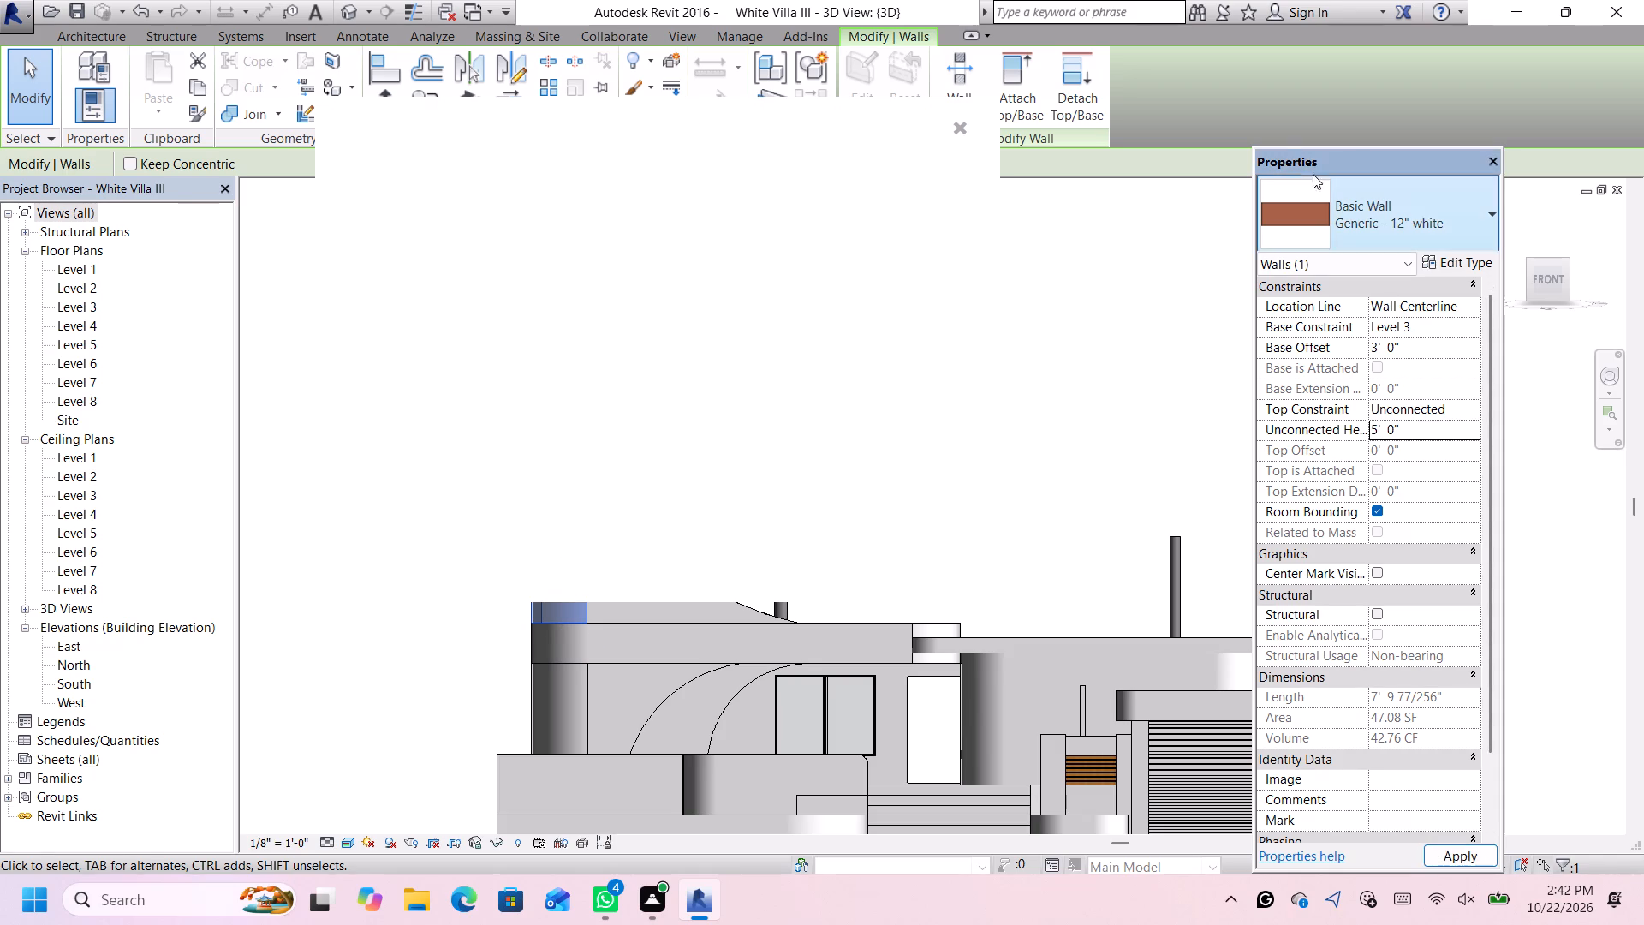
left_click(961, 121)
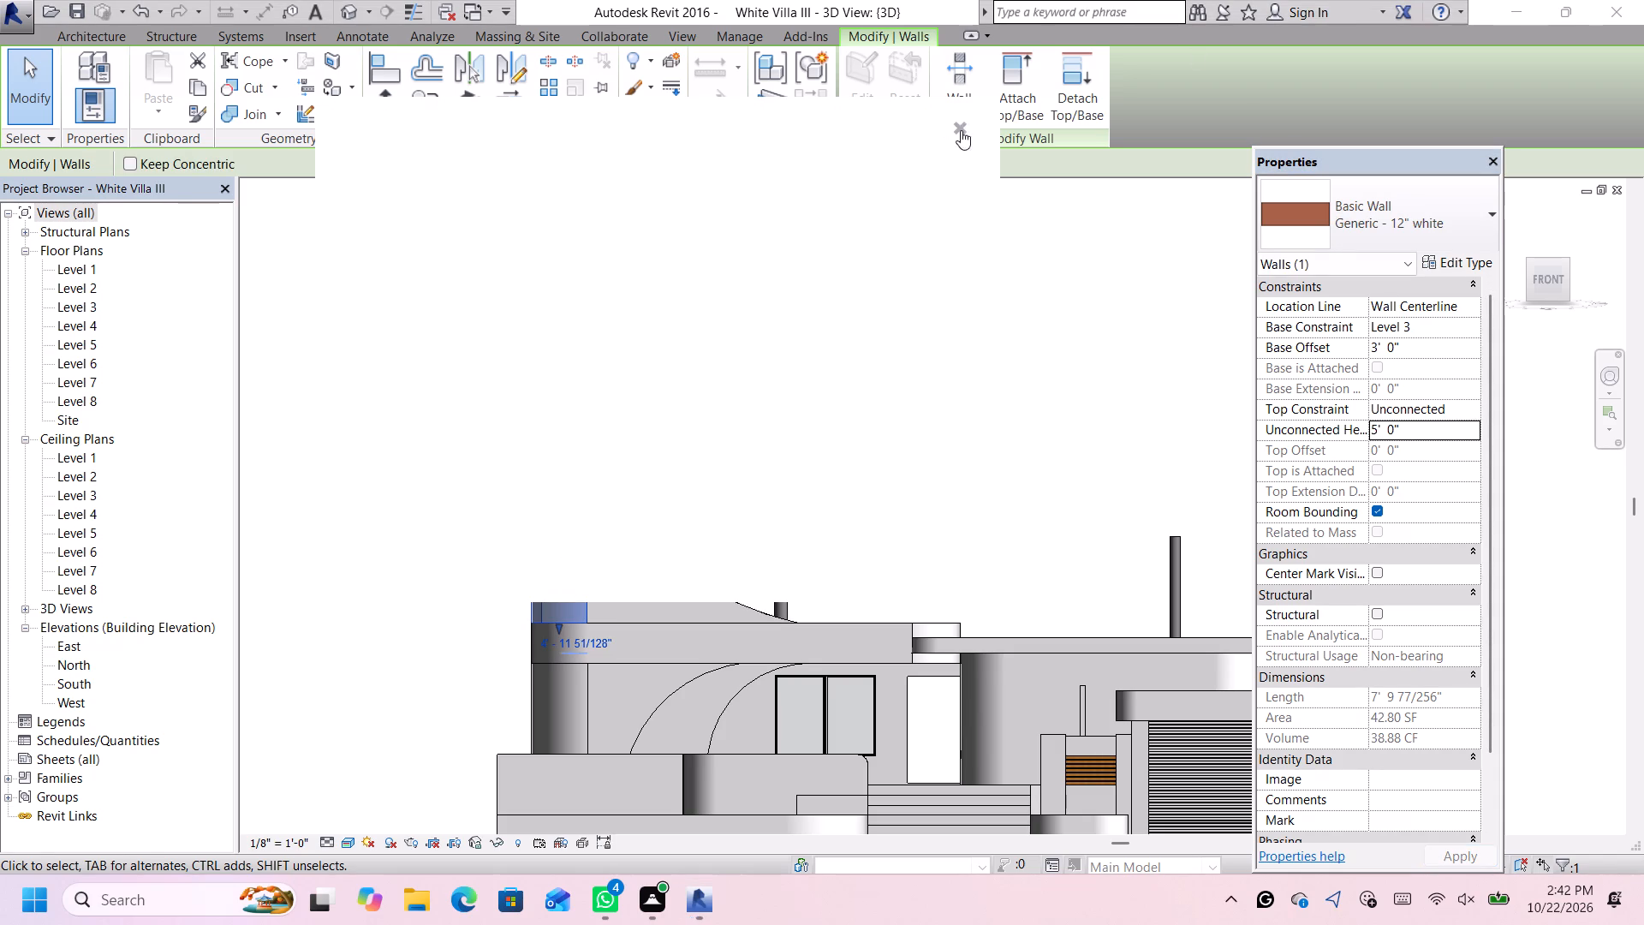
scroll(436, 487, "up", 5)
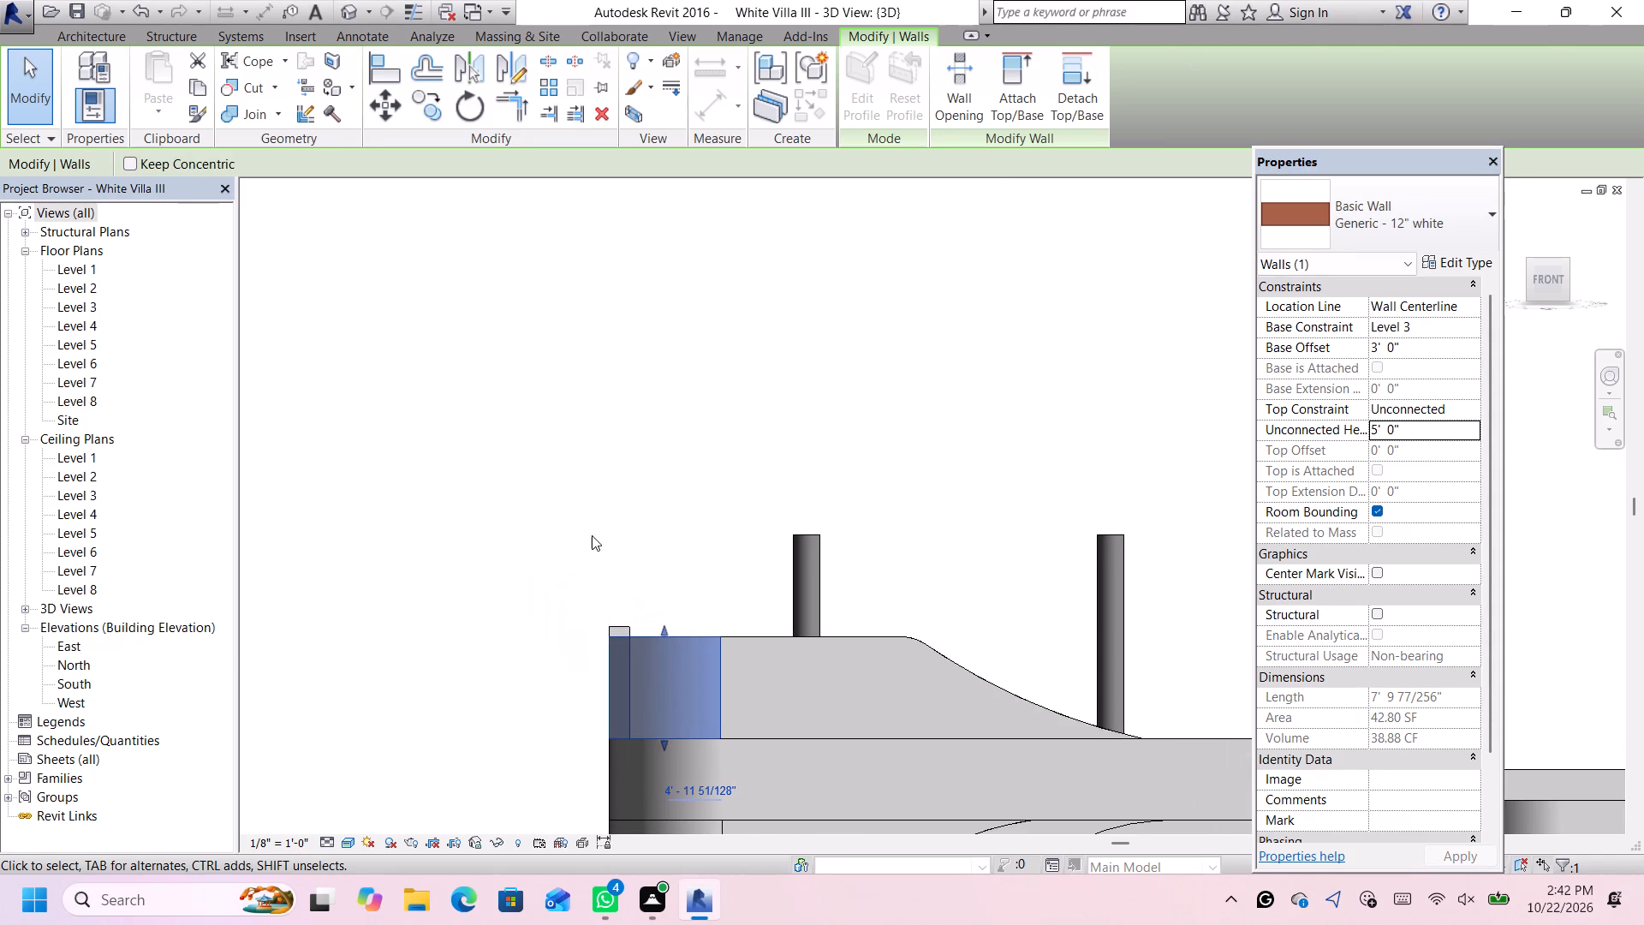
left_click(593, 539)
Set the unconnected height of the 12" white wall rising behind the curved corner wall to 5'.
scroll(611, 555, "up", 5)
left_click(630, 689)
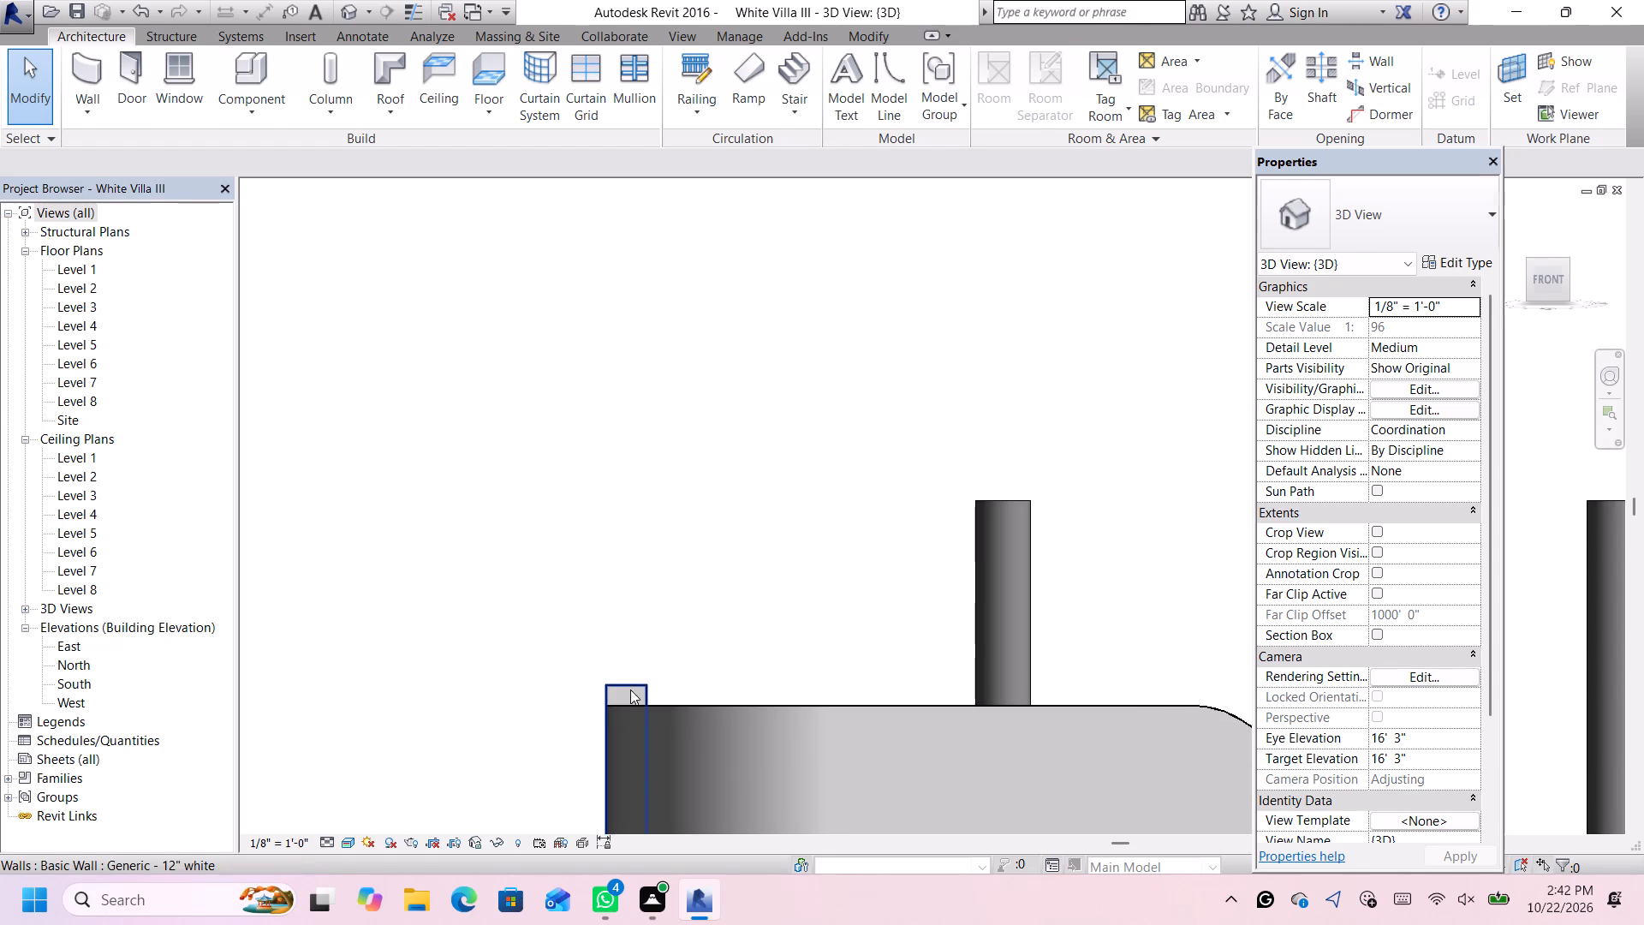
scroll(681, 575, "down", 8)
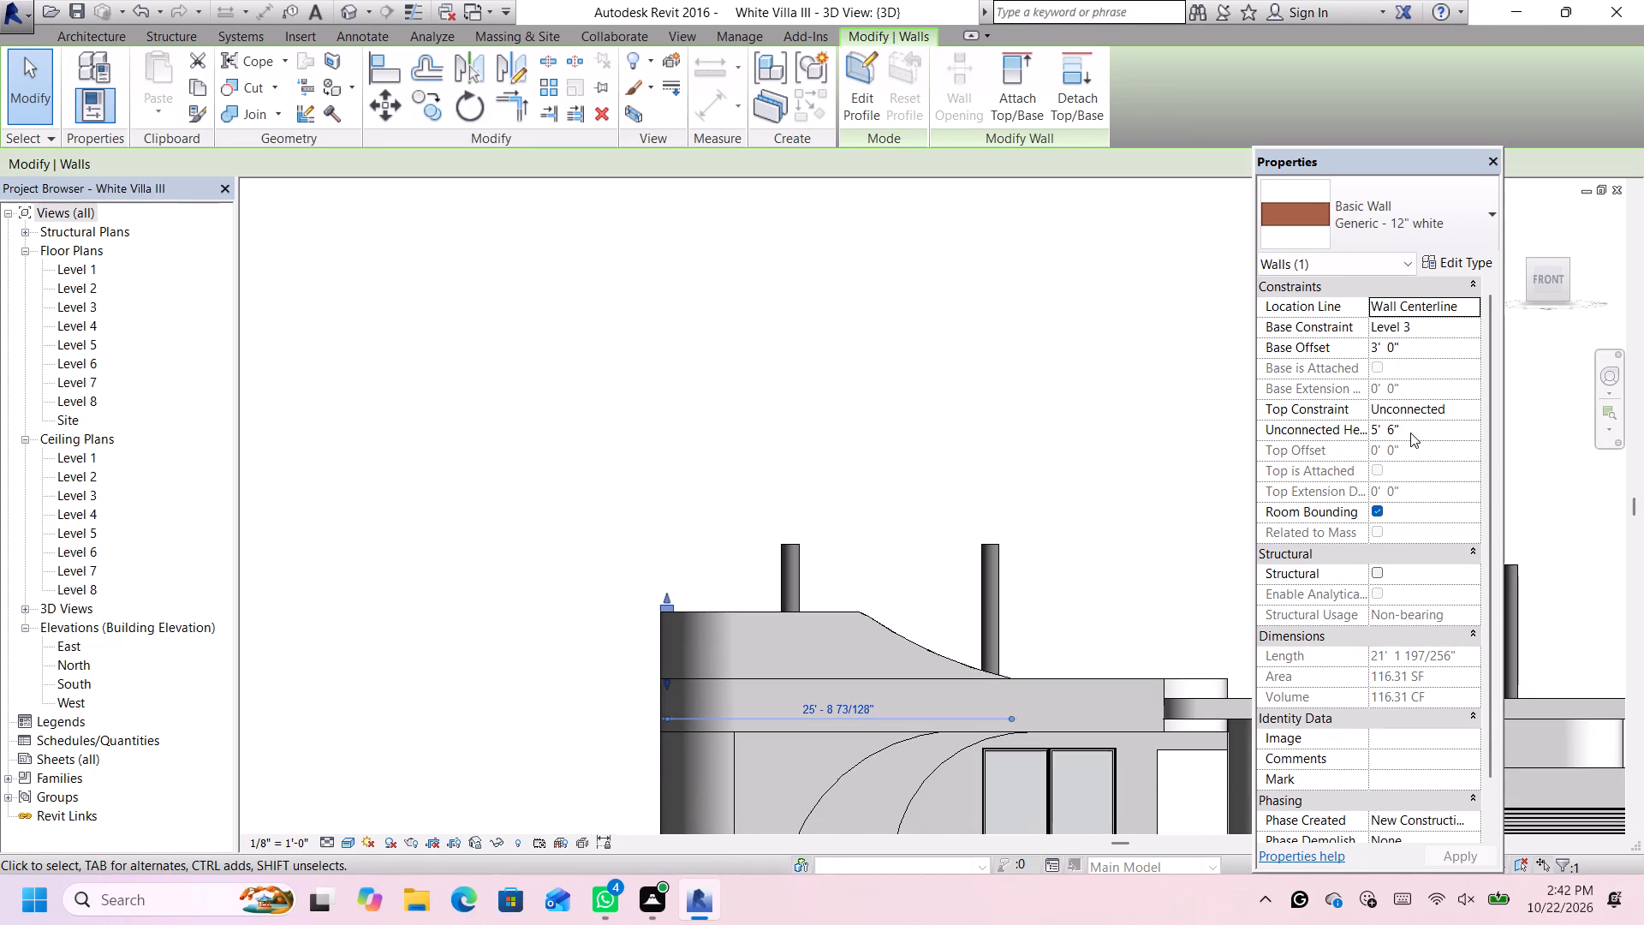
left_click(1410, 433)
key("BackSpace")
type("5'")
key("Return")
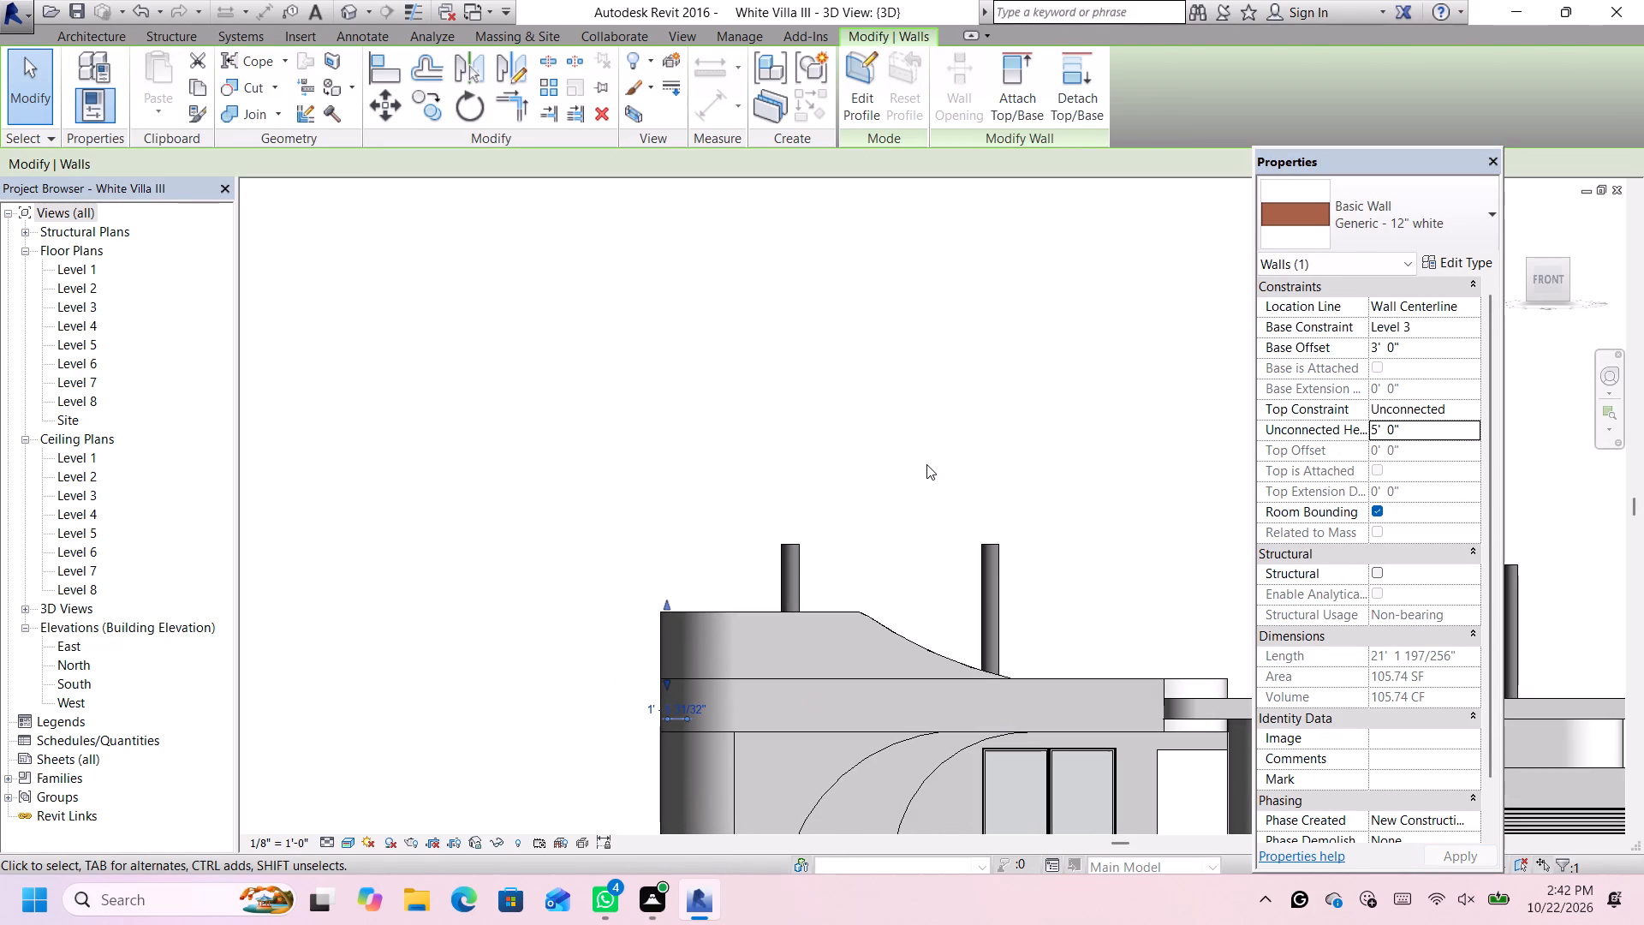
left_click(926, 464)
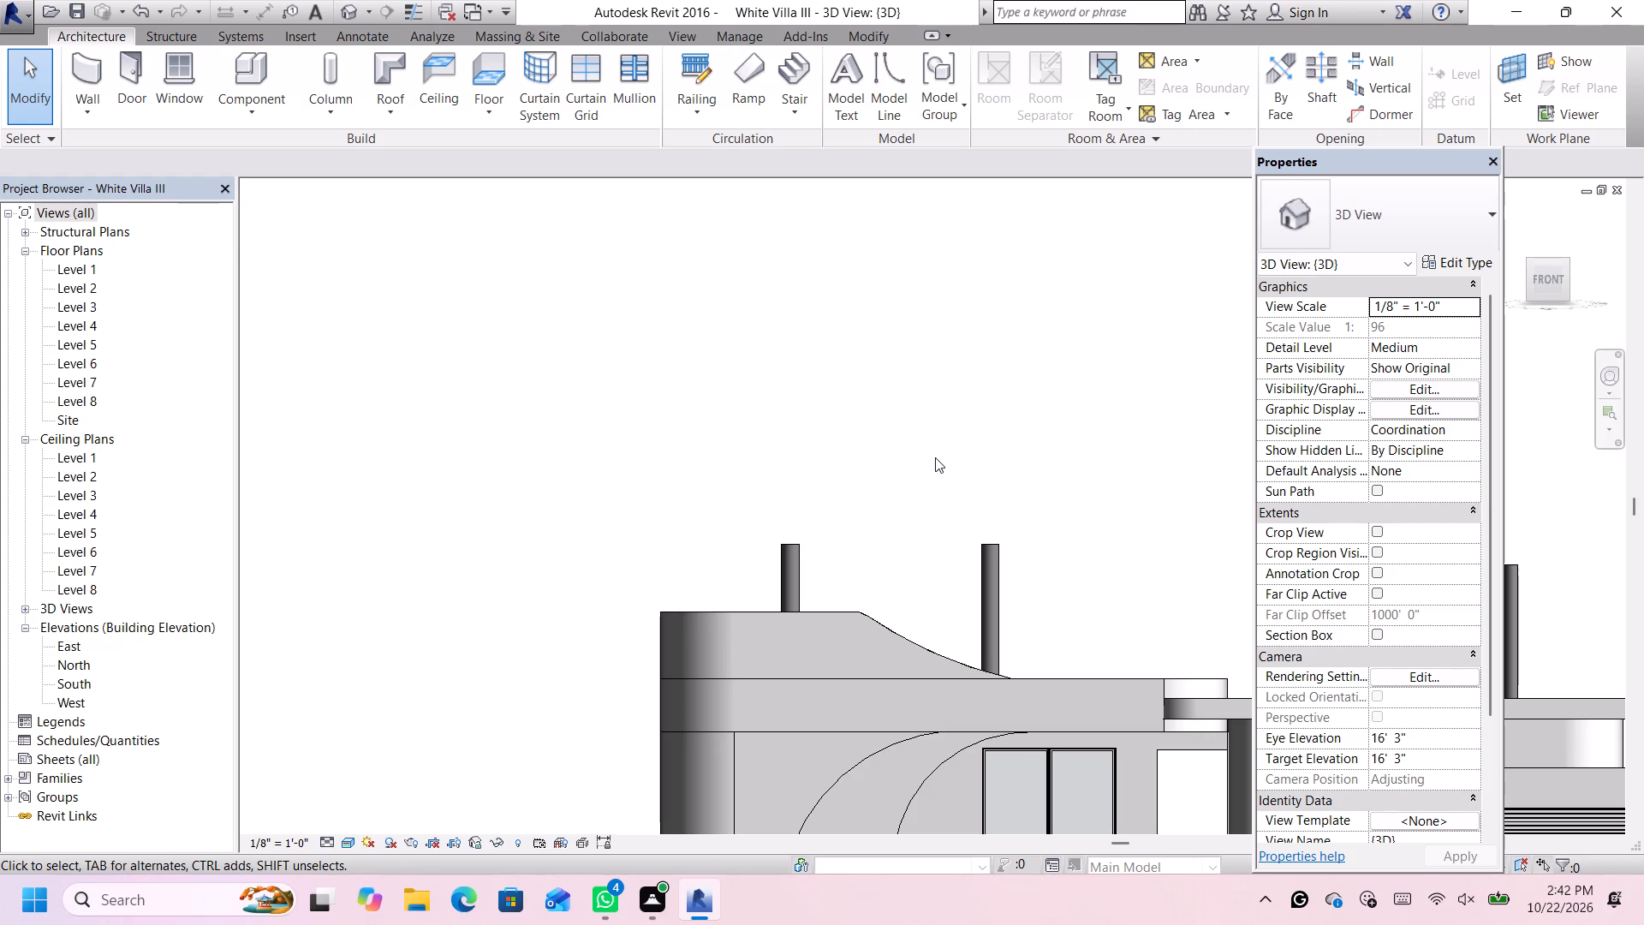
Examine the villa's front facade, comparing the sloped roof wall with the round columns above it.
scroll(896, 504, "down", 6)
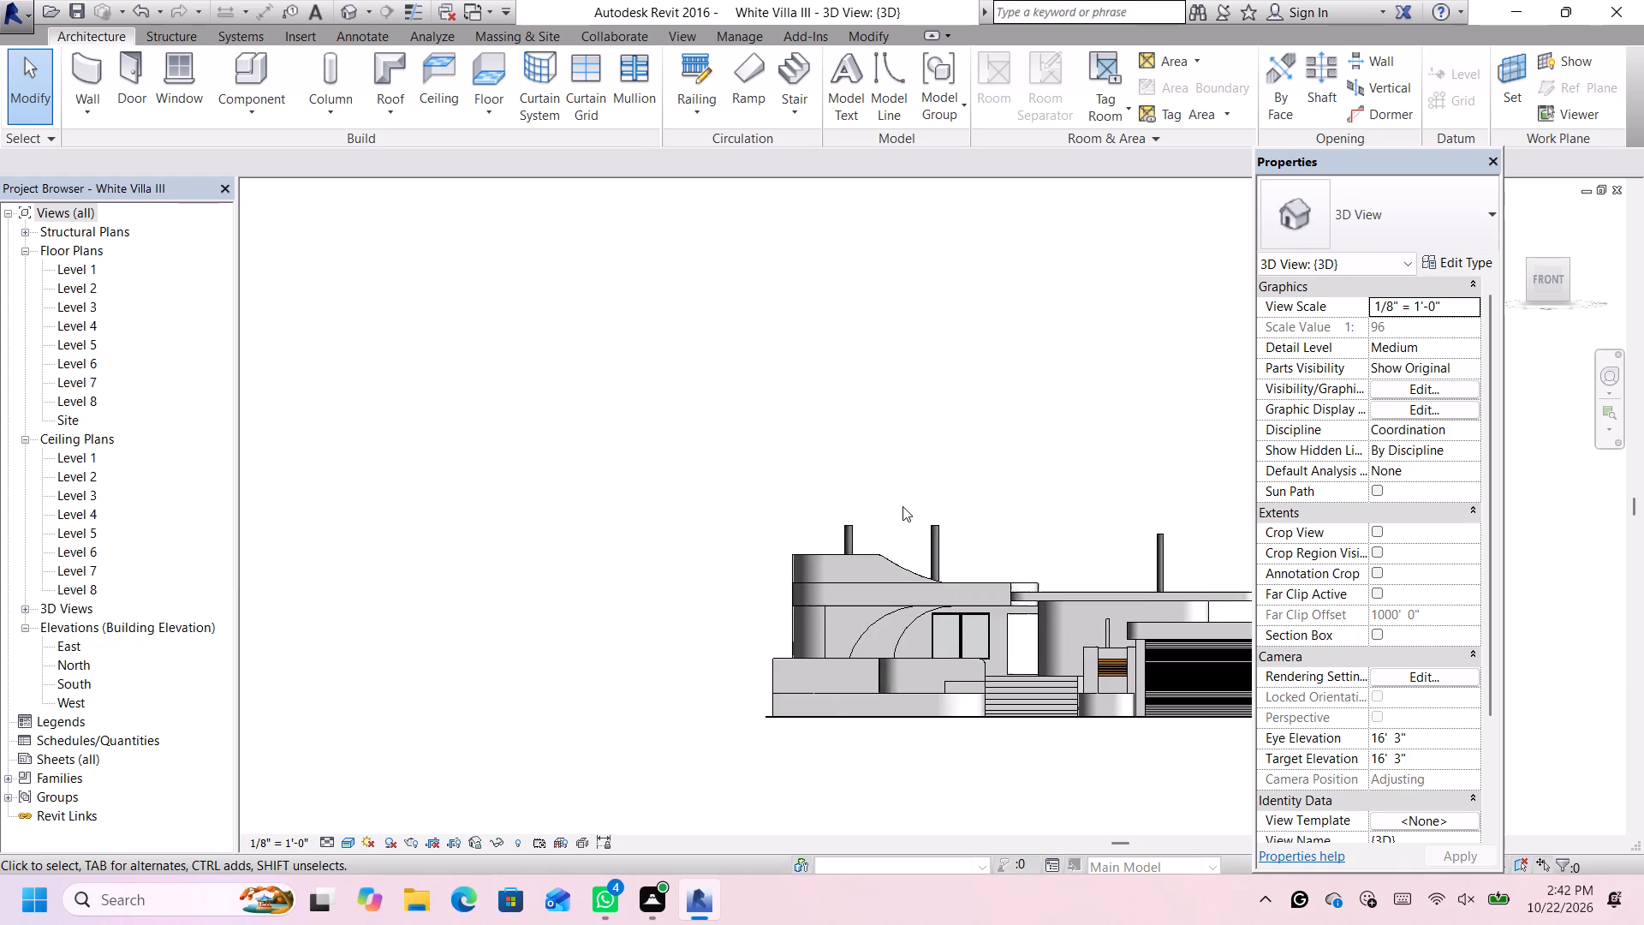
scroll(902, 506, "down", 1)
scroll(994, 480, "down", 2)
scroll(1105, 474, "up", 2)
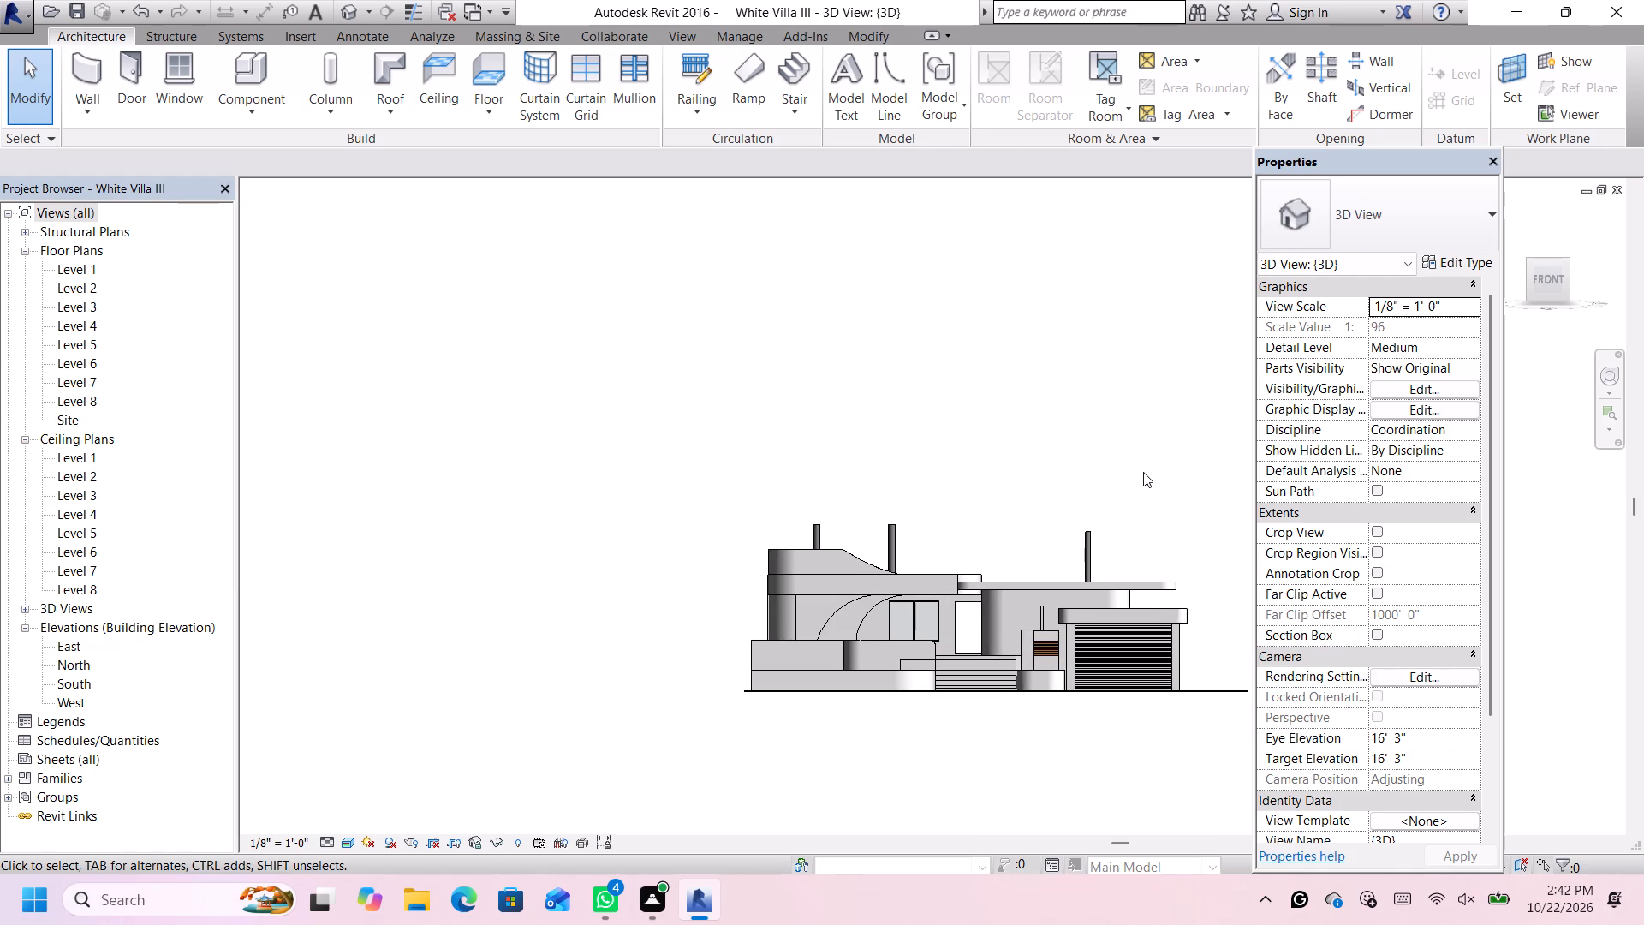
scroll(1141, 471, "up", 3)
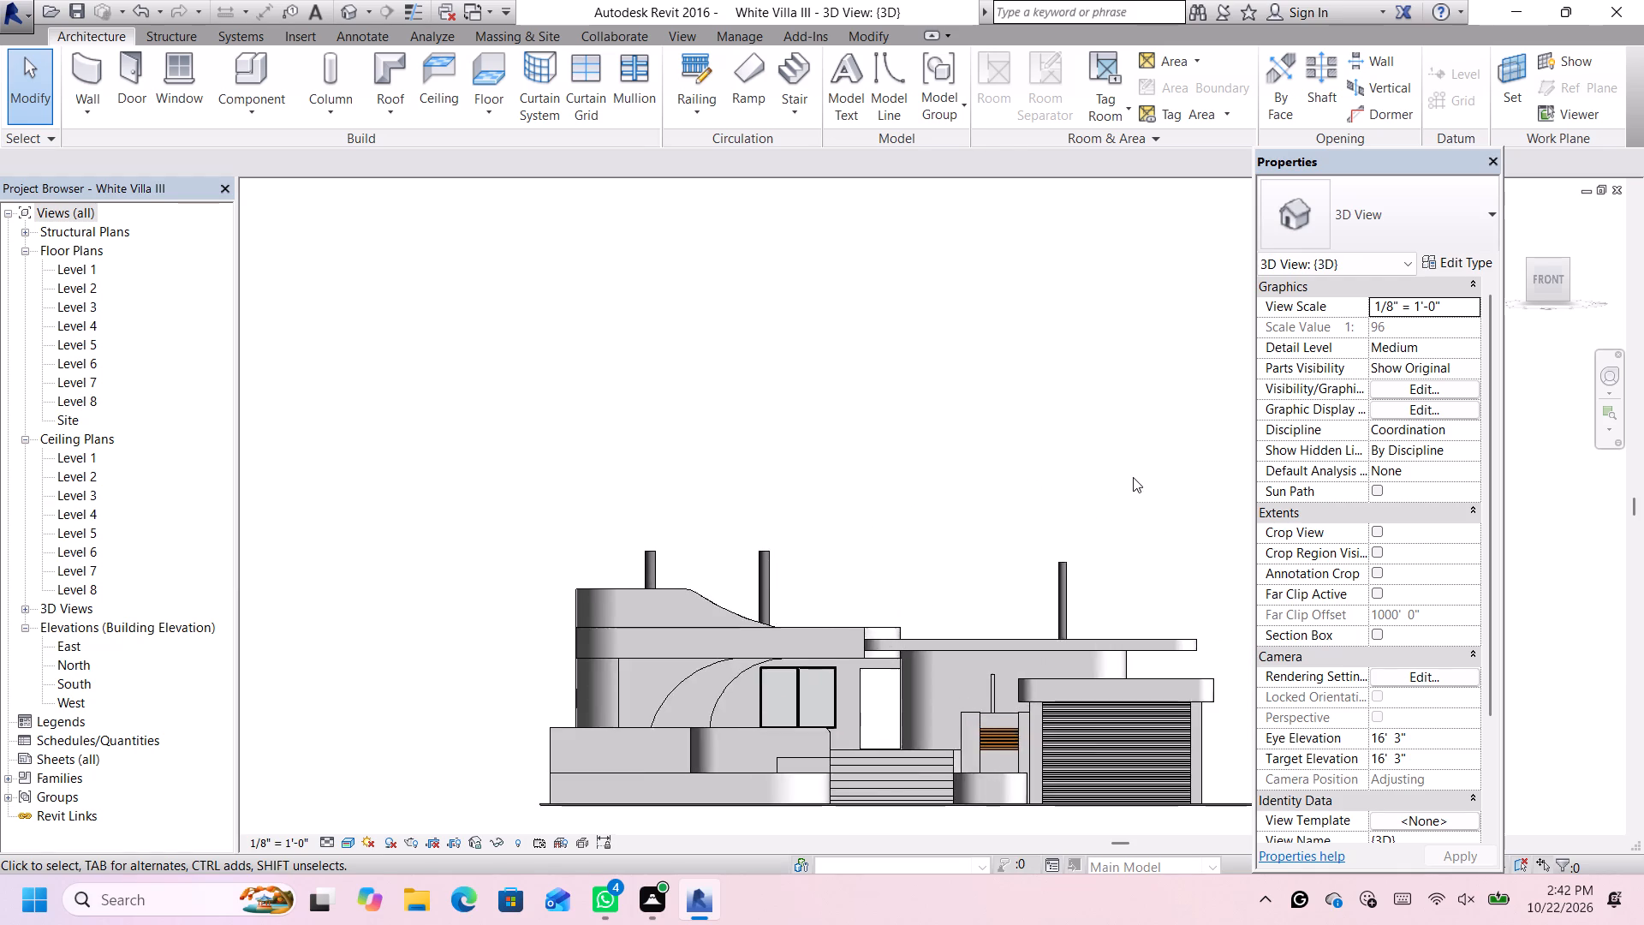
scroll(1133, 477, "up", 1)
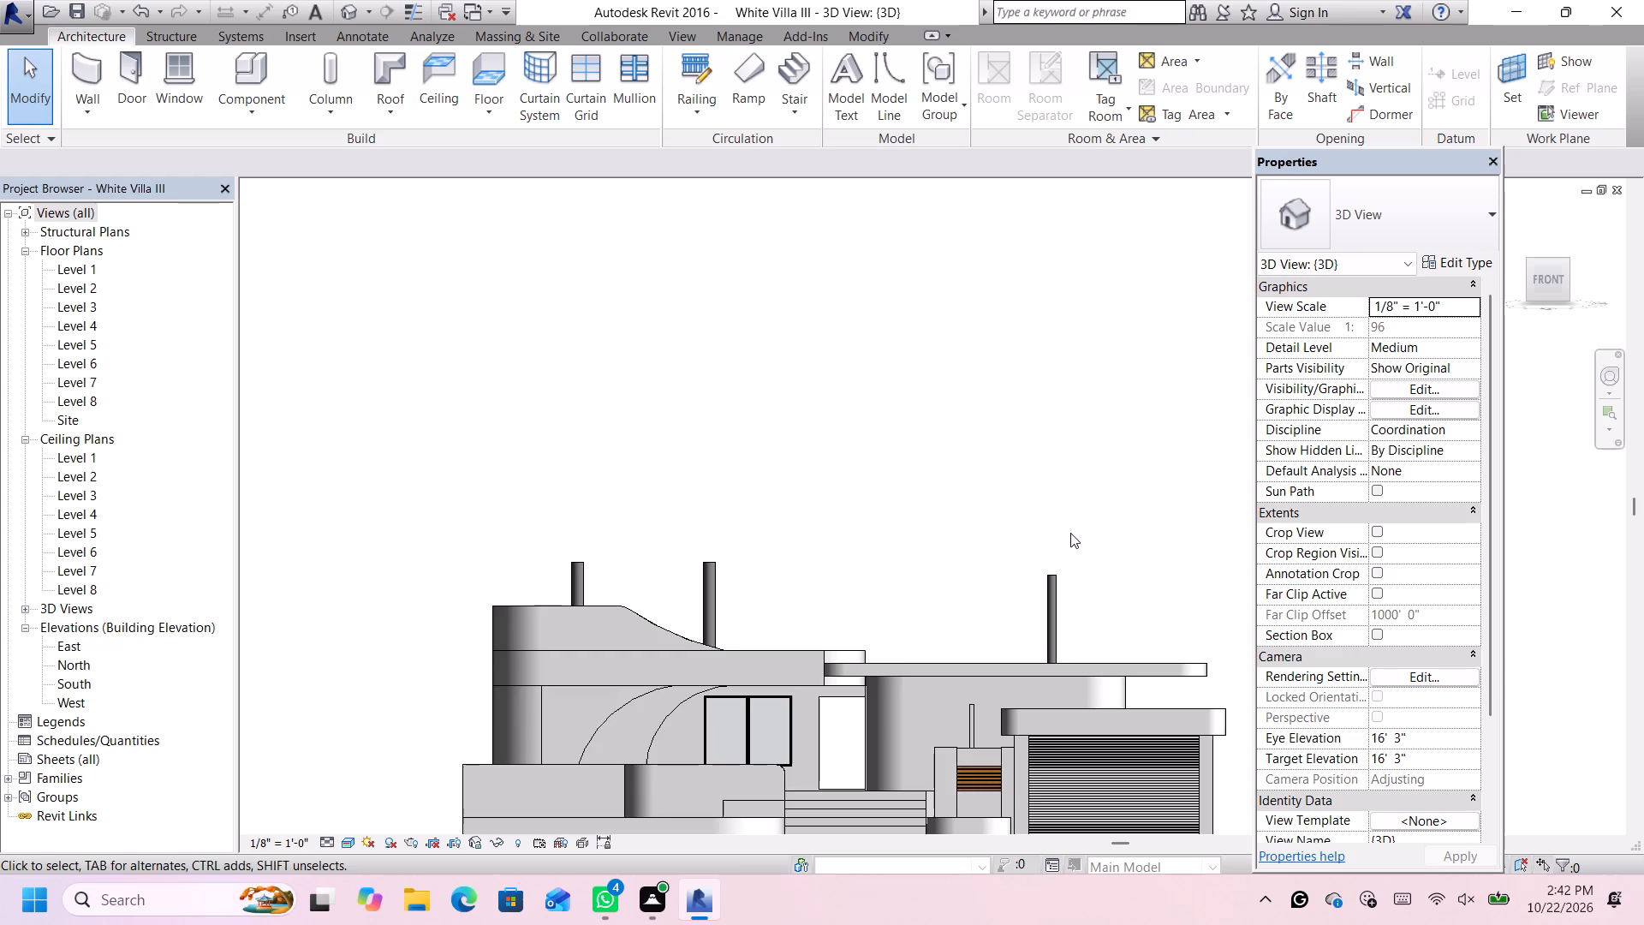
scroll(1071, 528, "down", 1)
scroll(1133, 541, "up", 1)
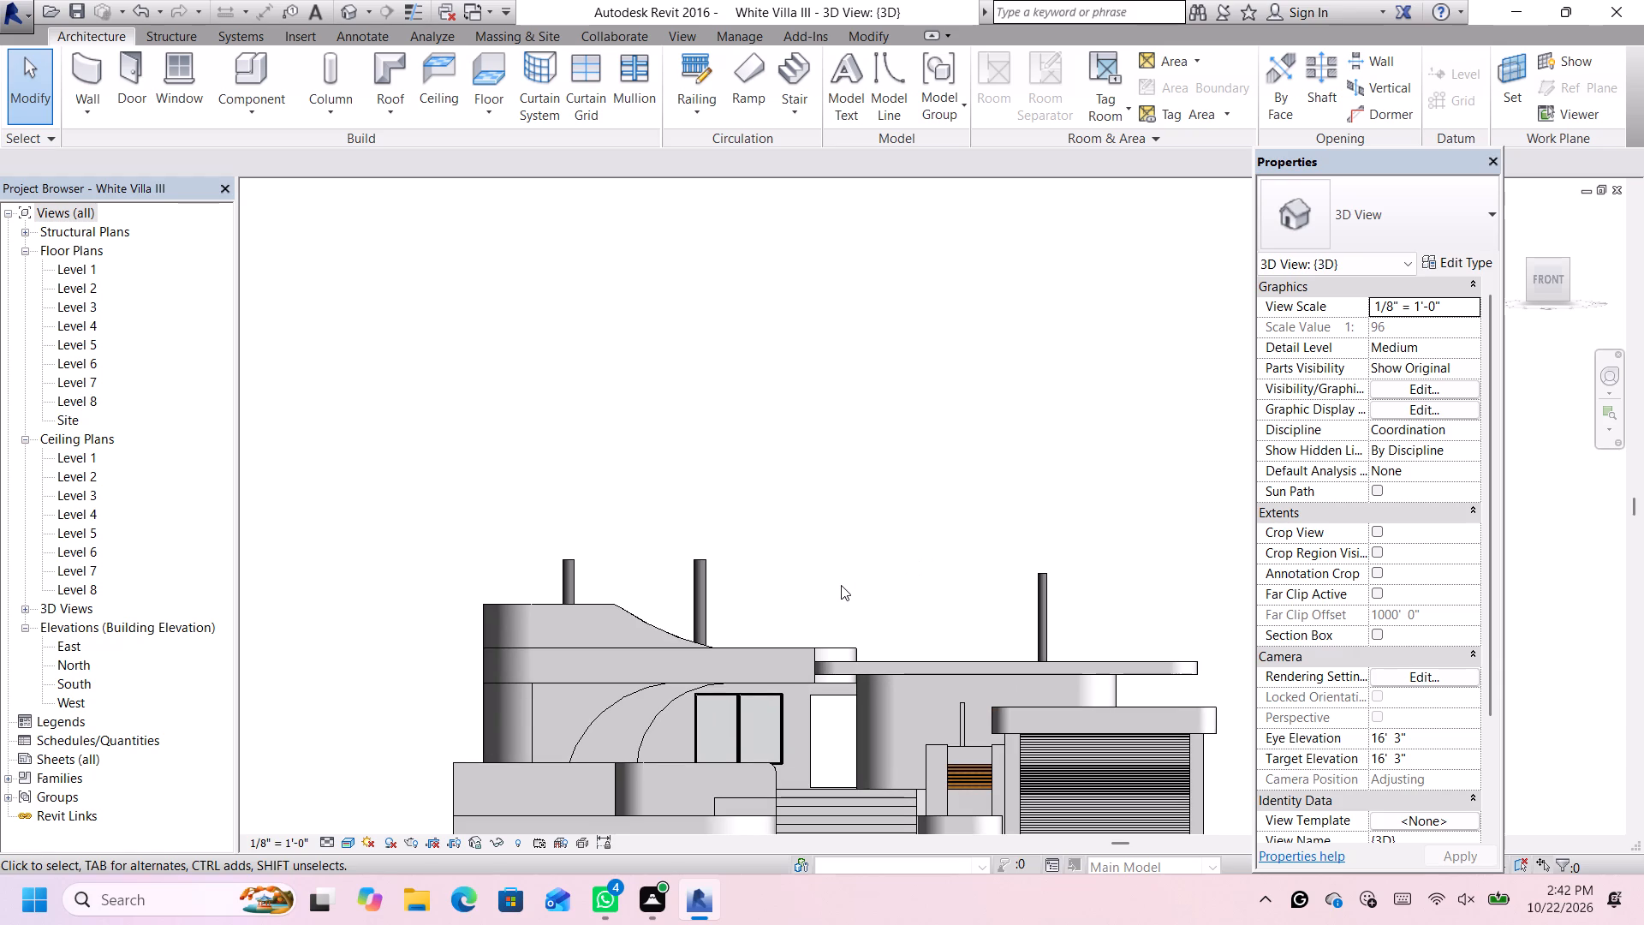
scroll(738, 613, "up", 1)
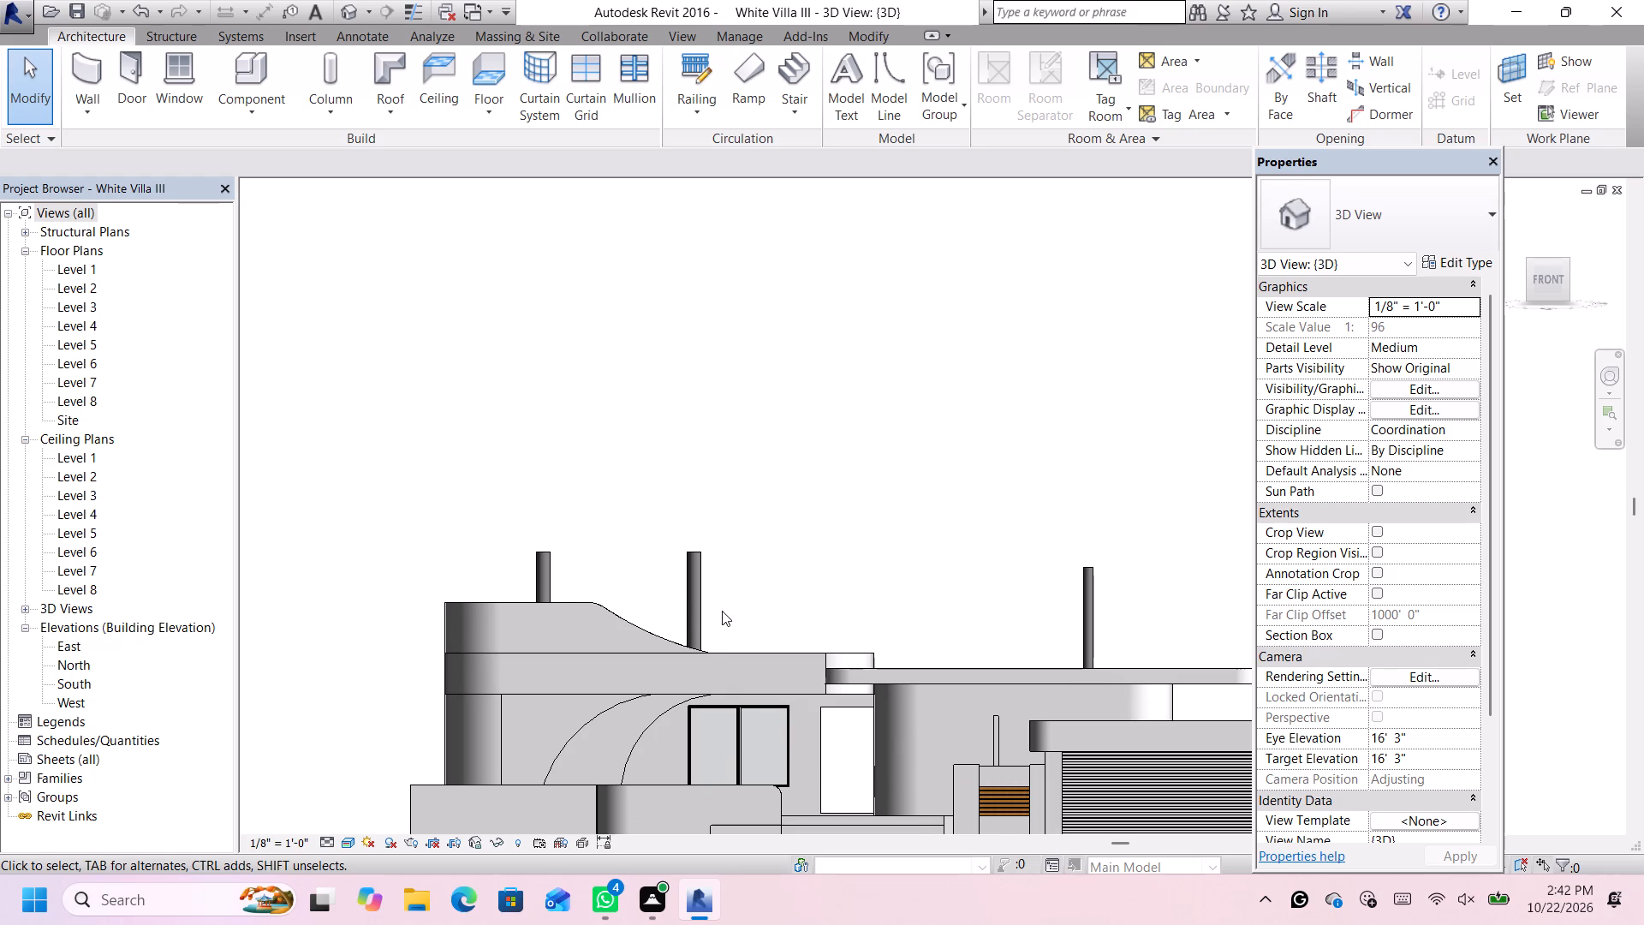
scroll(722, 611, "down", 2)
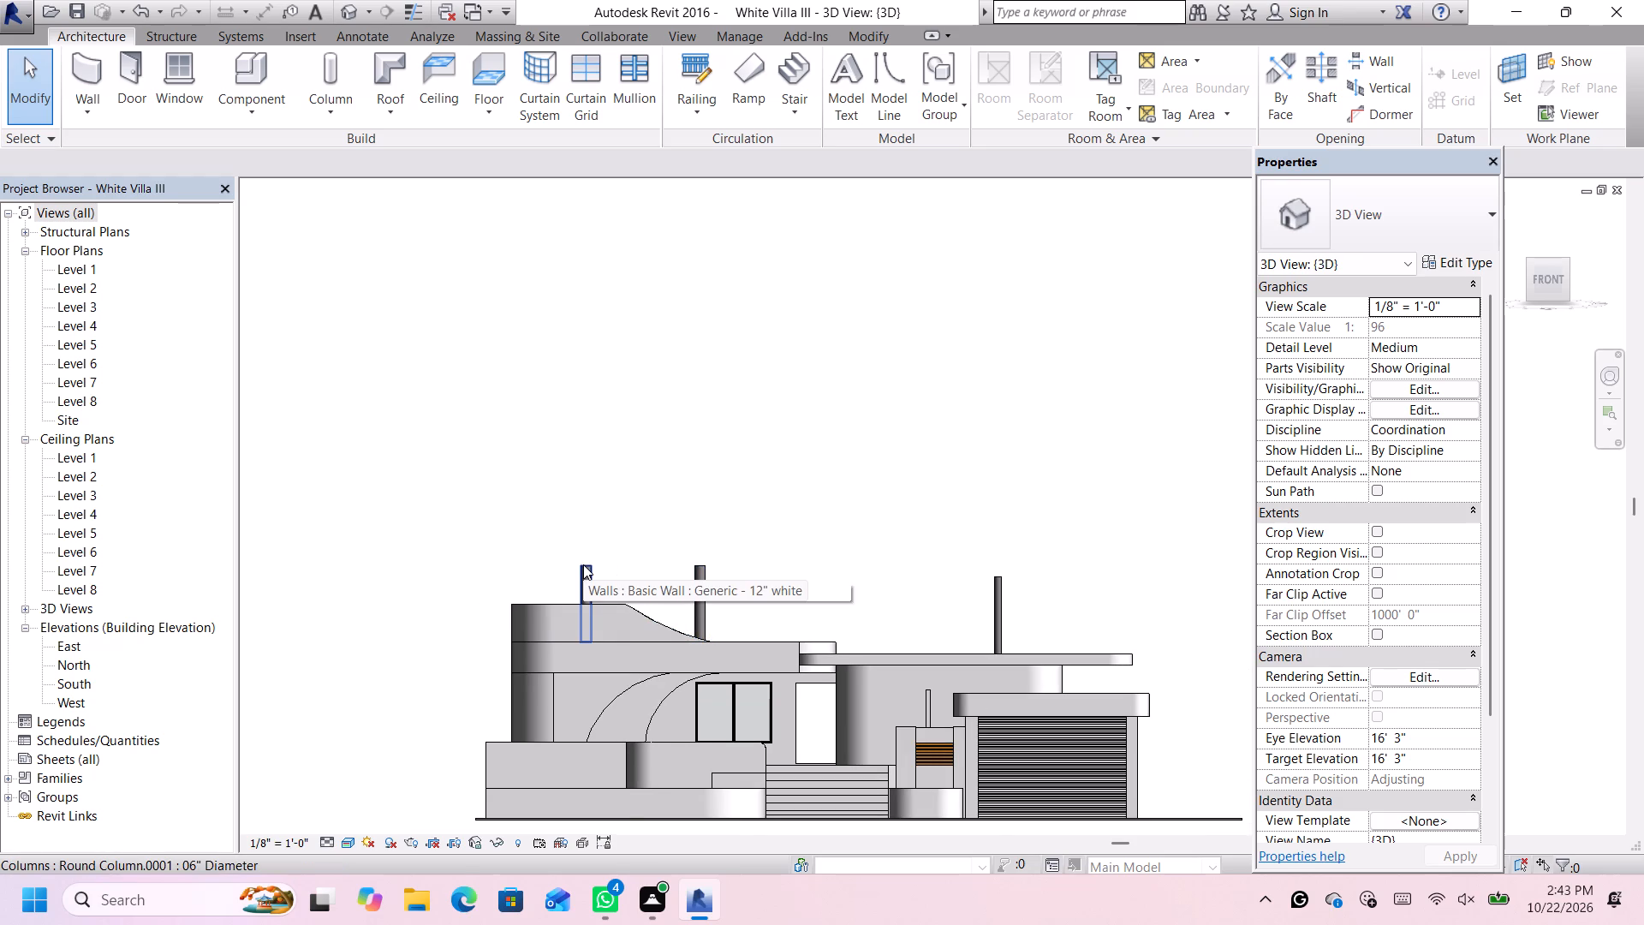
scroll(583, 564, "up", 1)
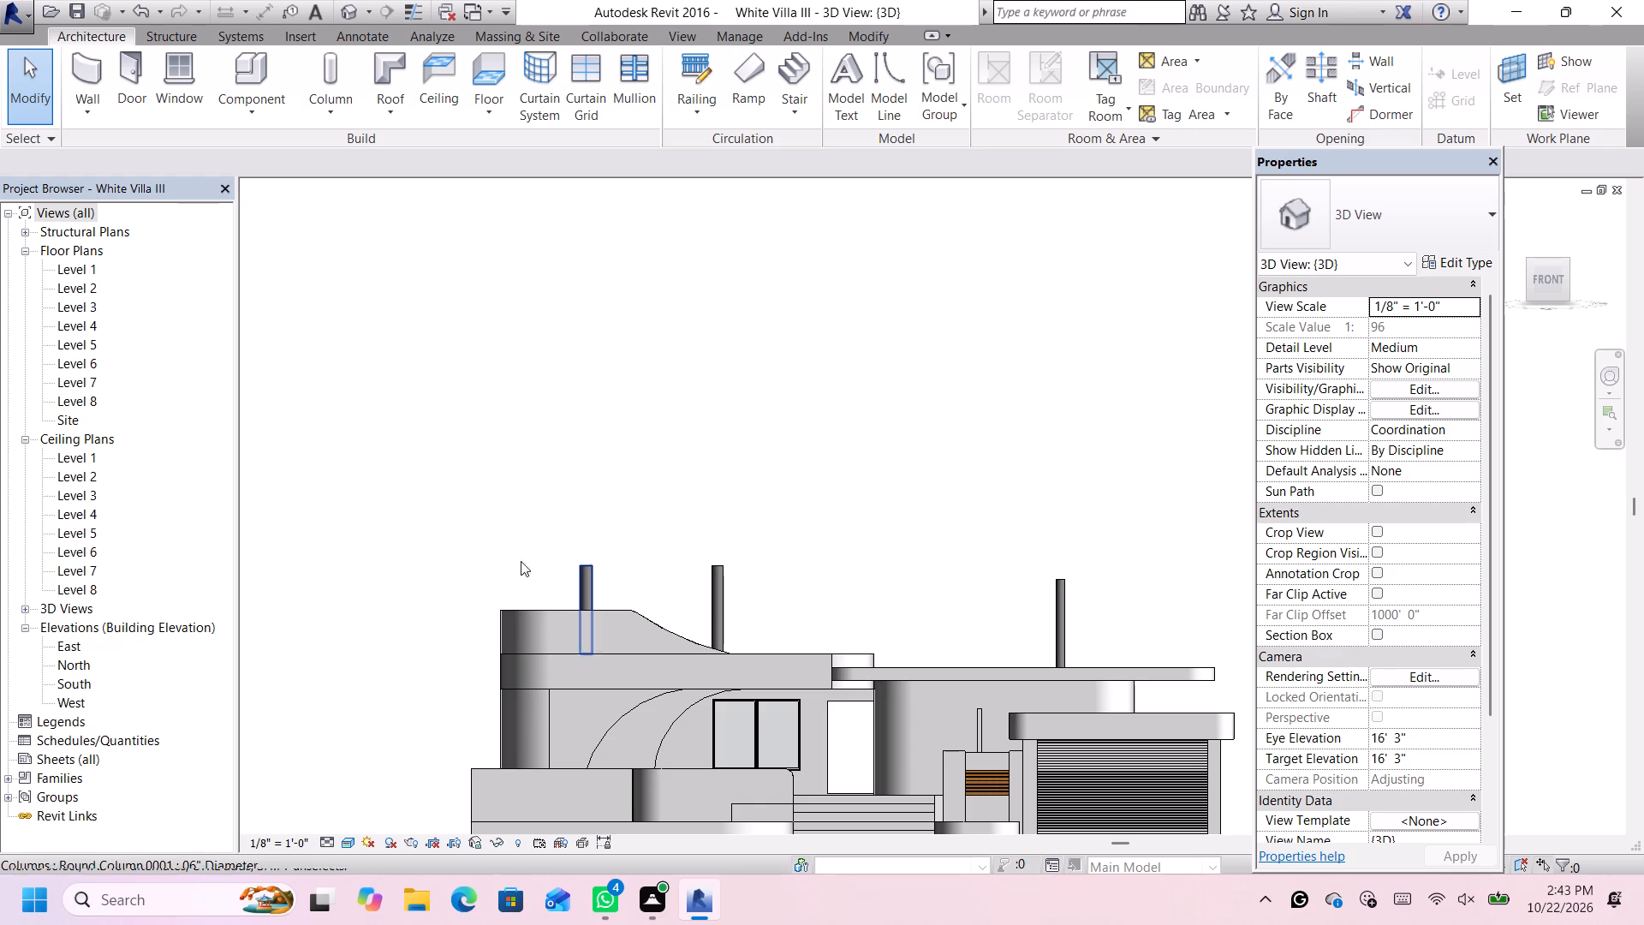
scroll(482, 552, "up", 1)
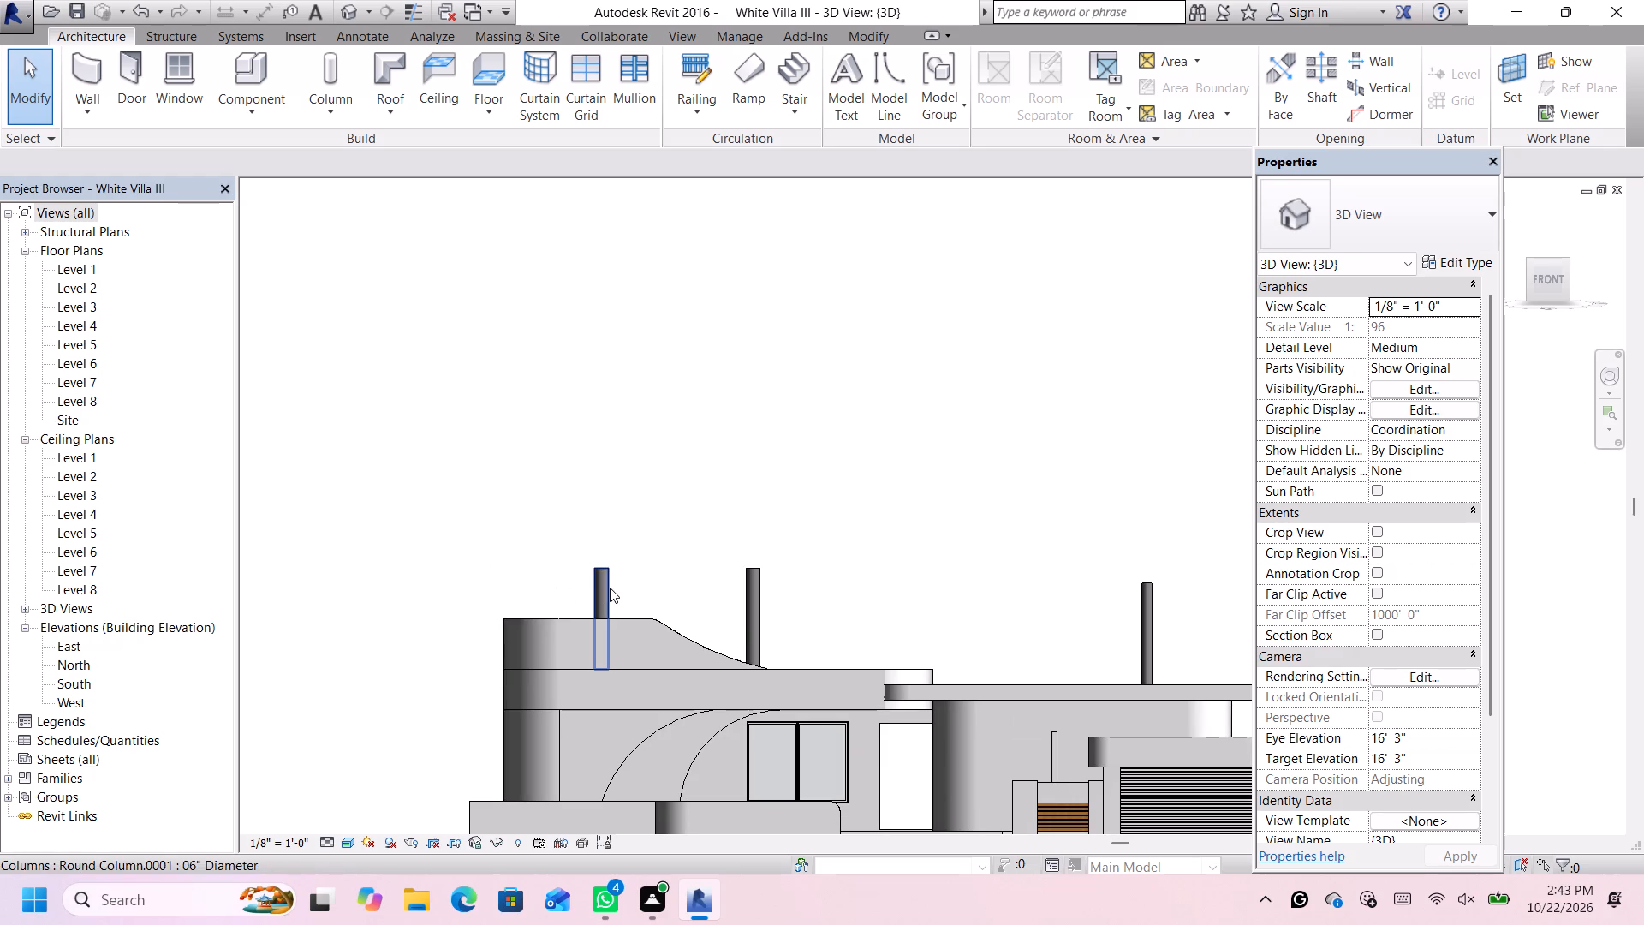
scroll(610, 588, "up", 1)
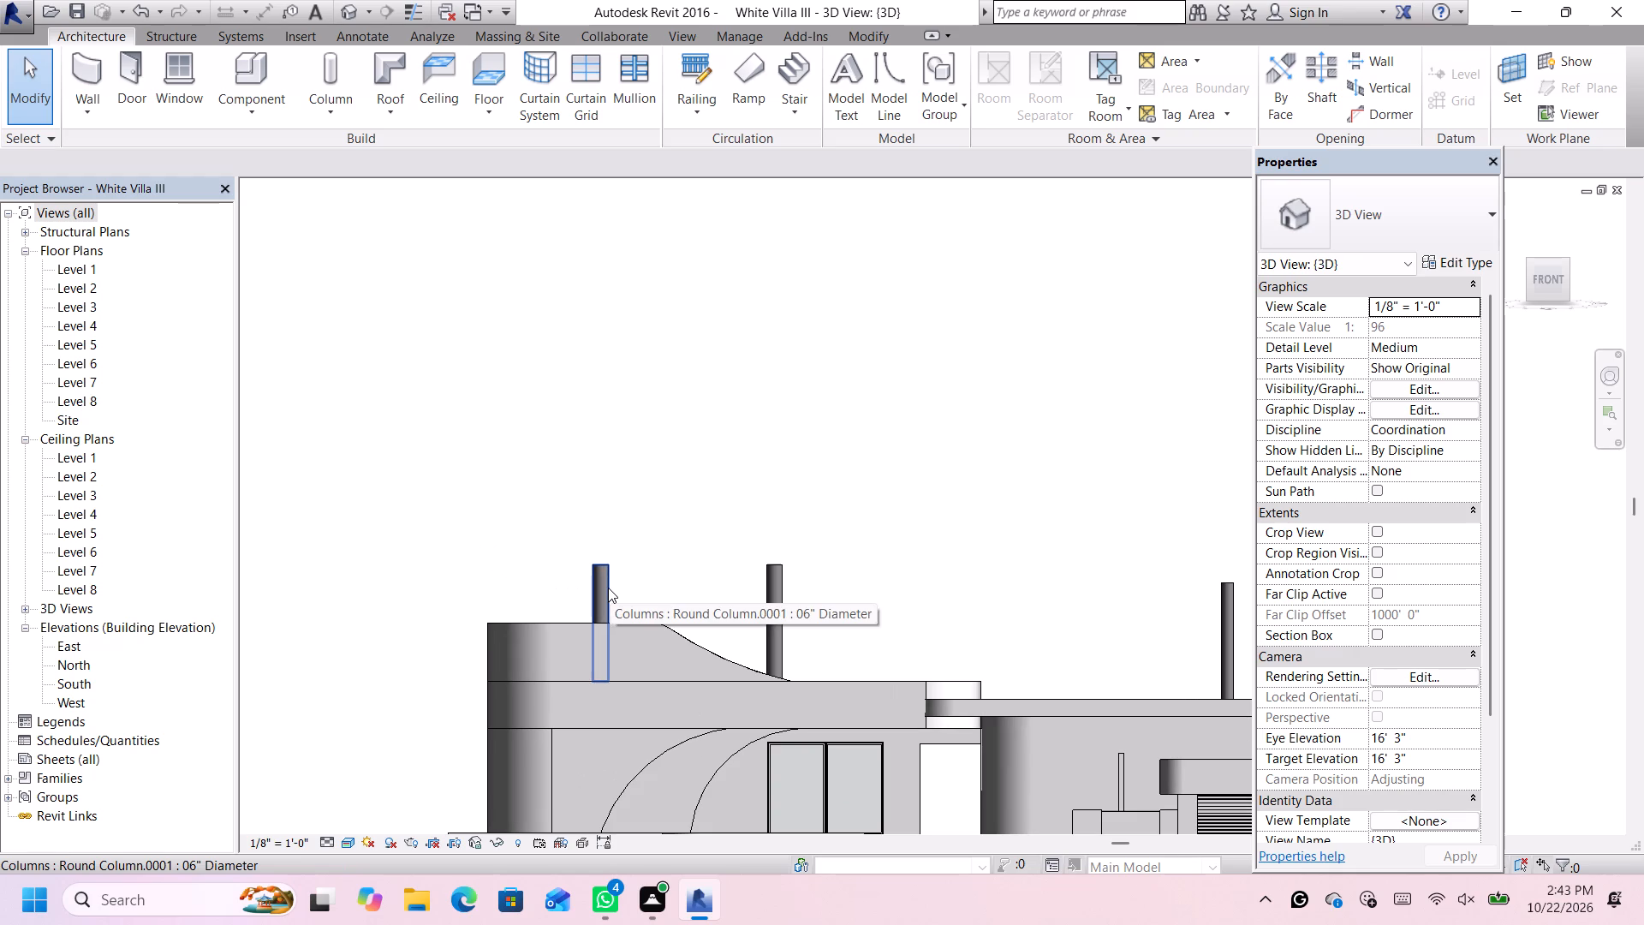
scroll(608, 587, "down", 3)
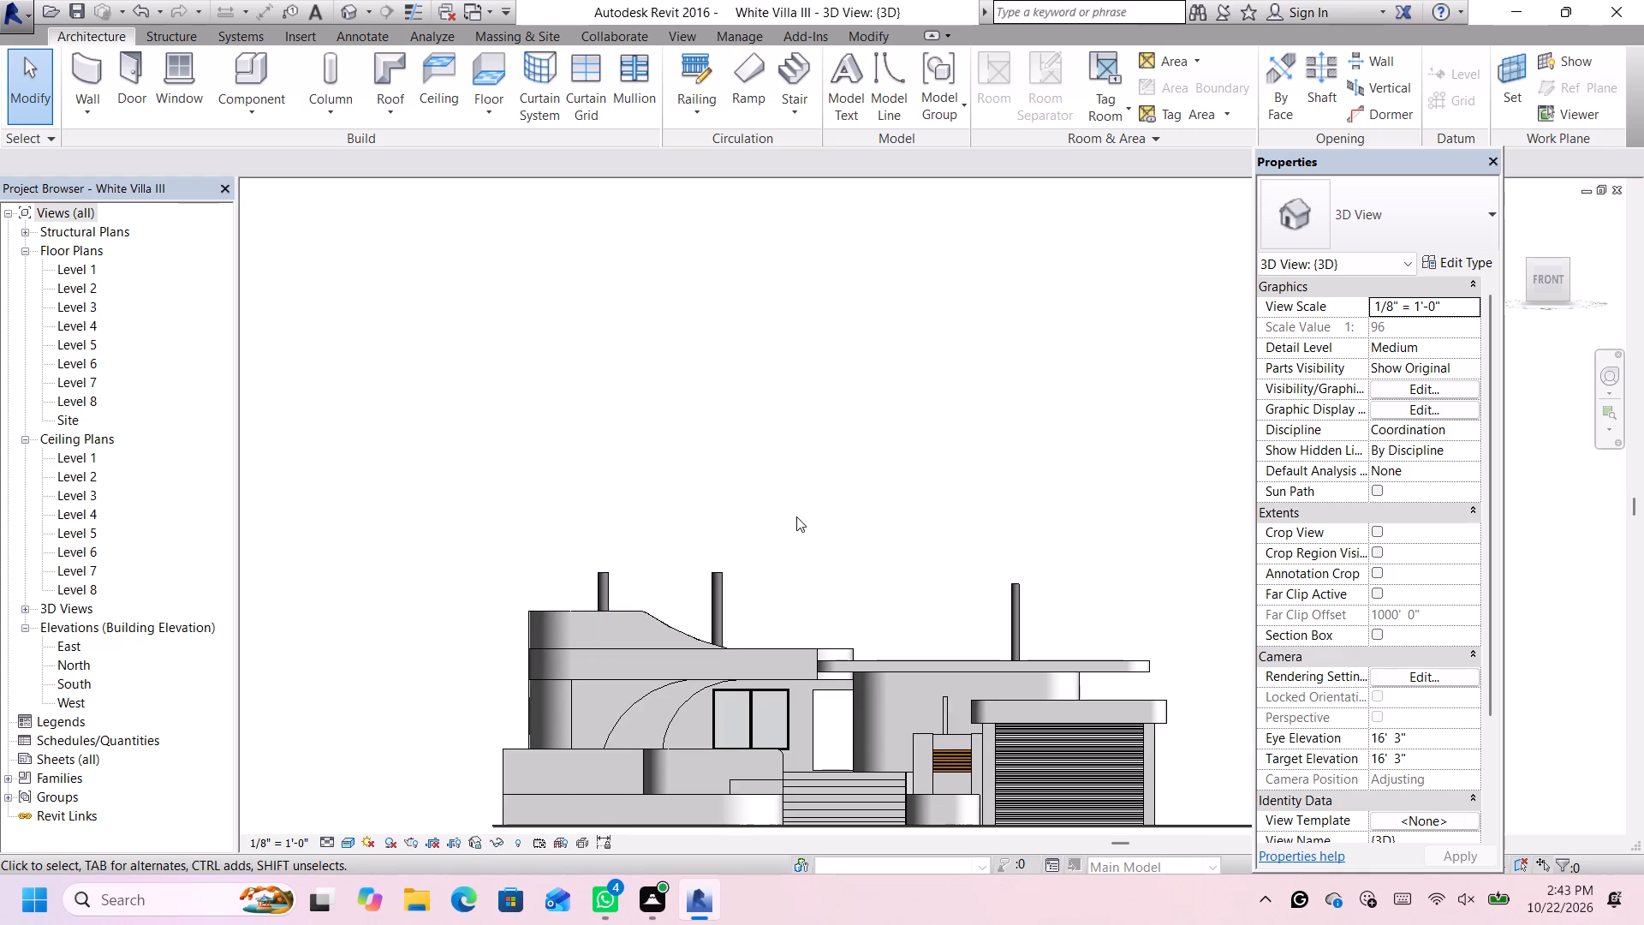
Inspect the round column rising behind the sloped front wall, checking its constraints and how it meets the roof.
scroll(631, 582, "up", 3)
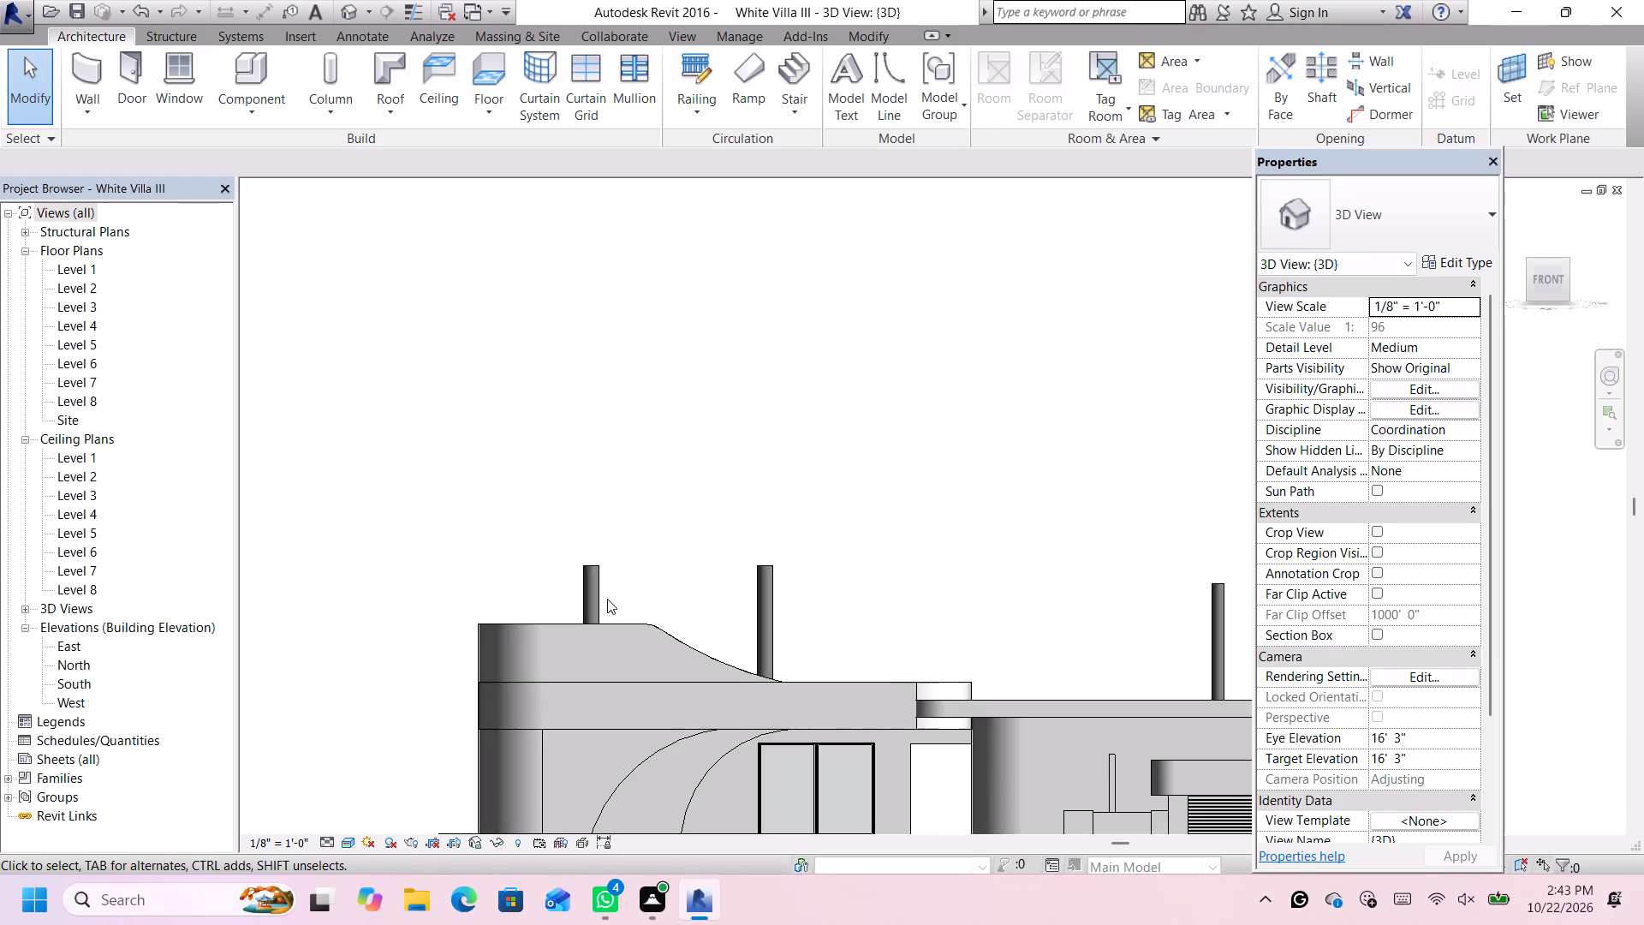
scroll(598, 601, "up", 1)
left_click(598, 600)
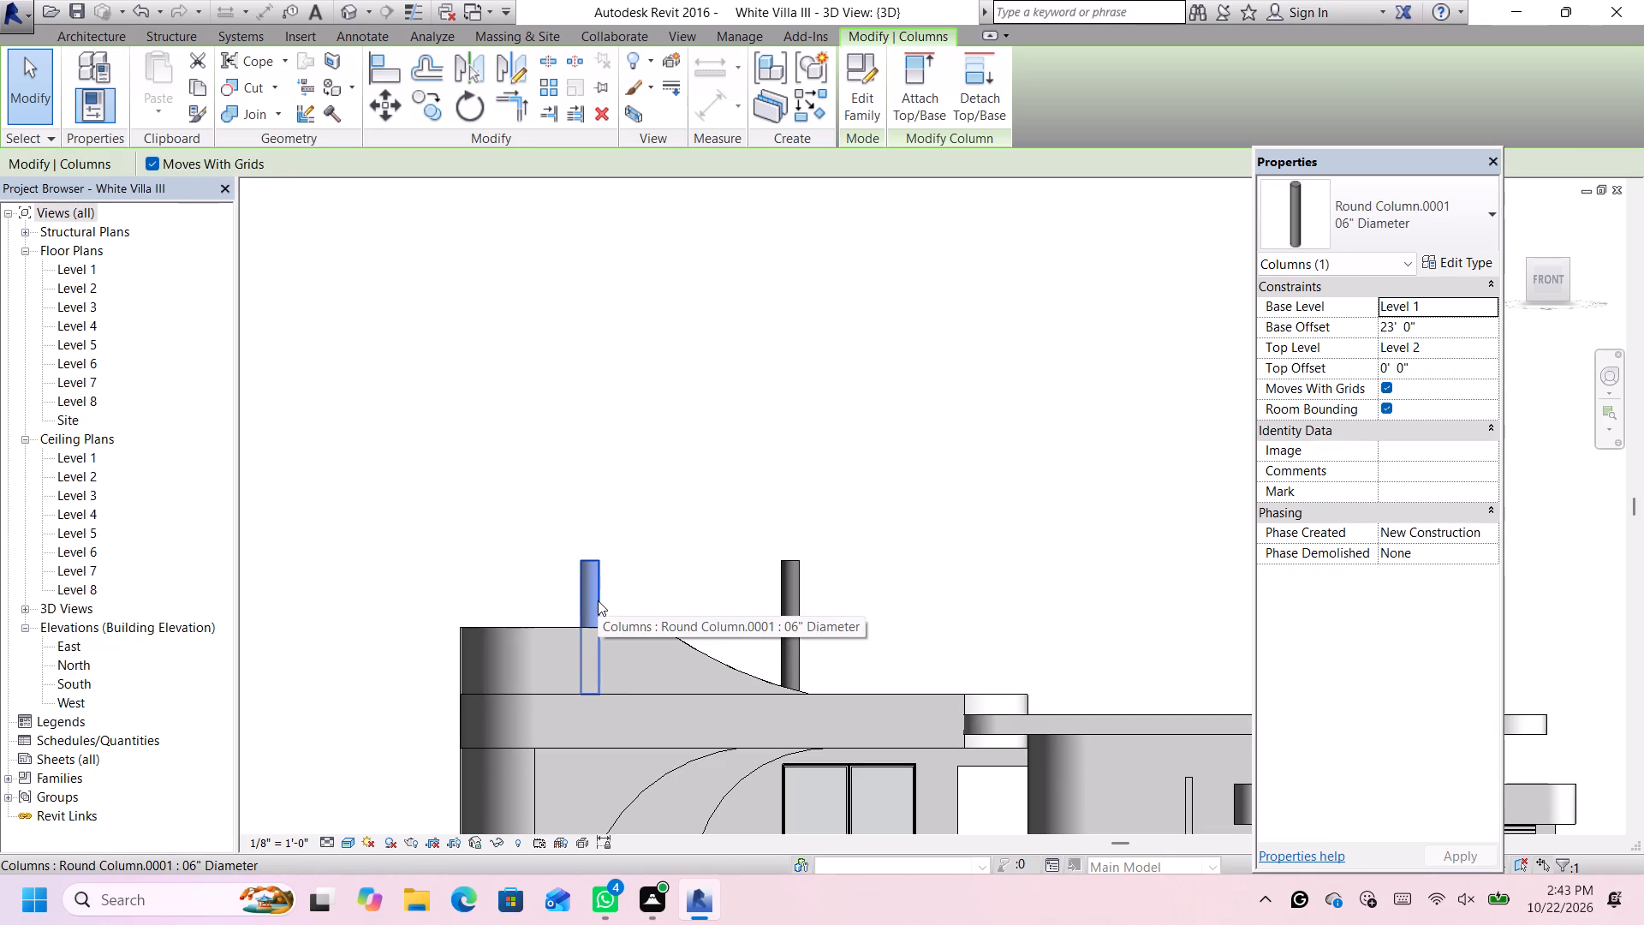
scroll(623, 576, "down", 2)
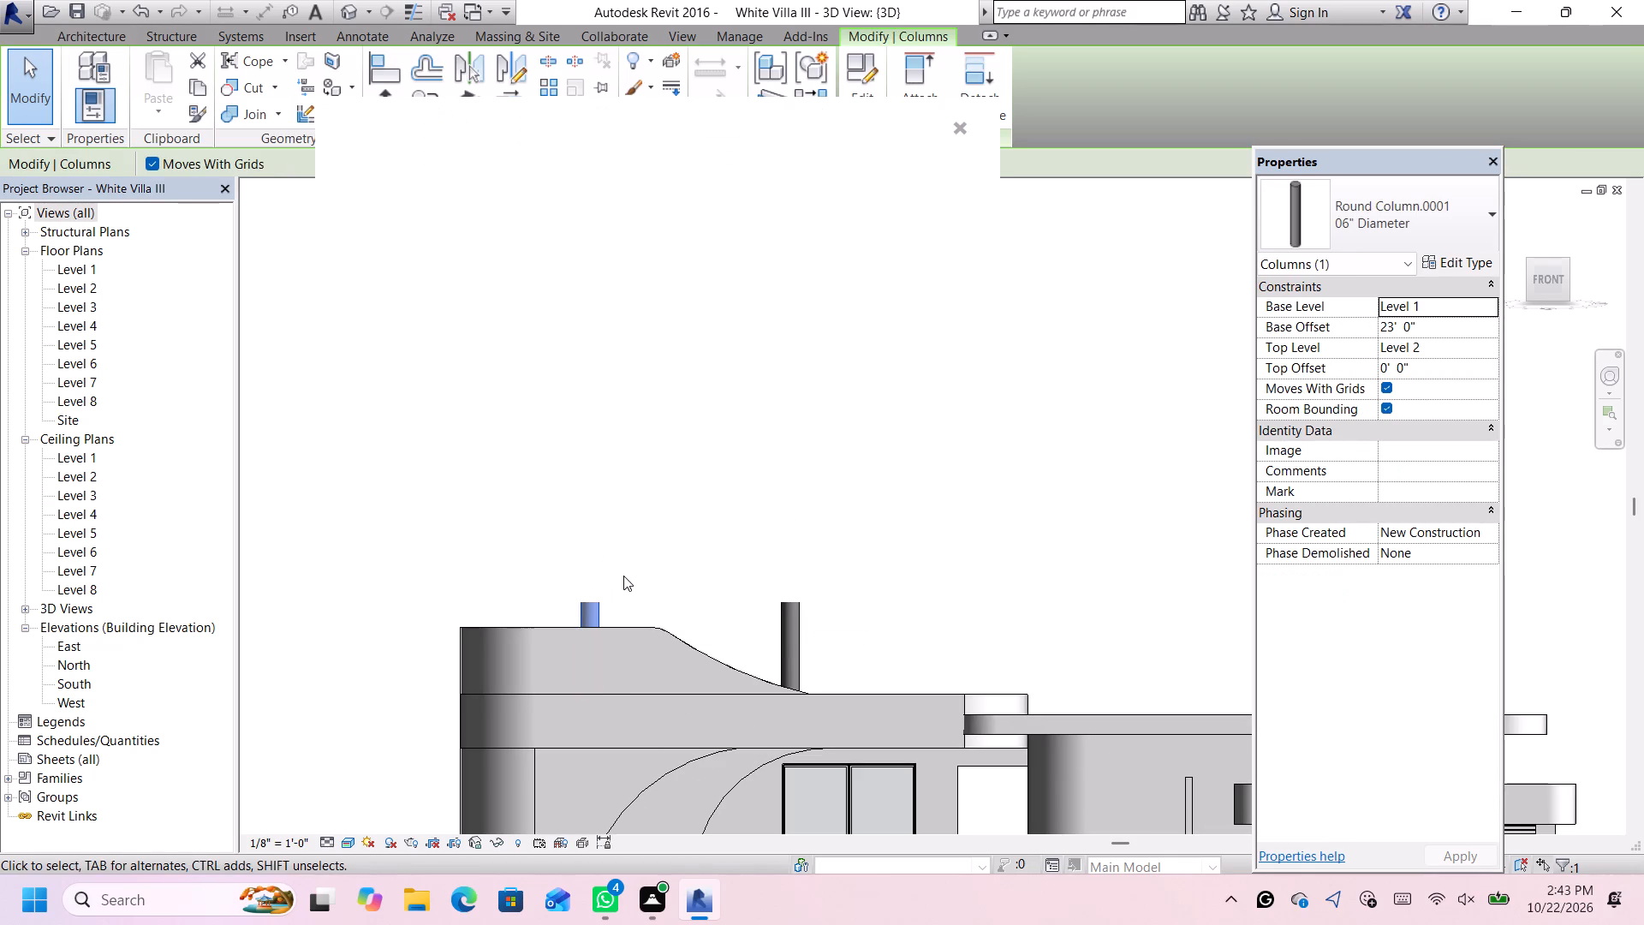
scroll(623, 576, "down", 1)
left_click(960, 130)
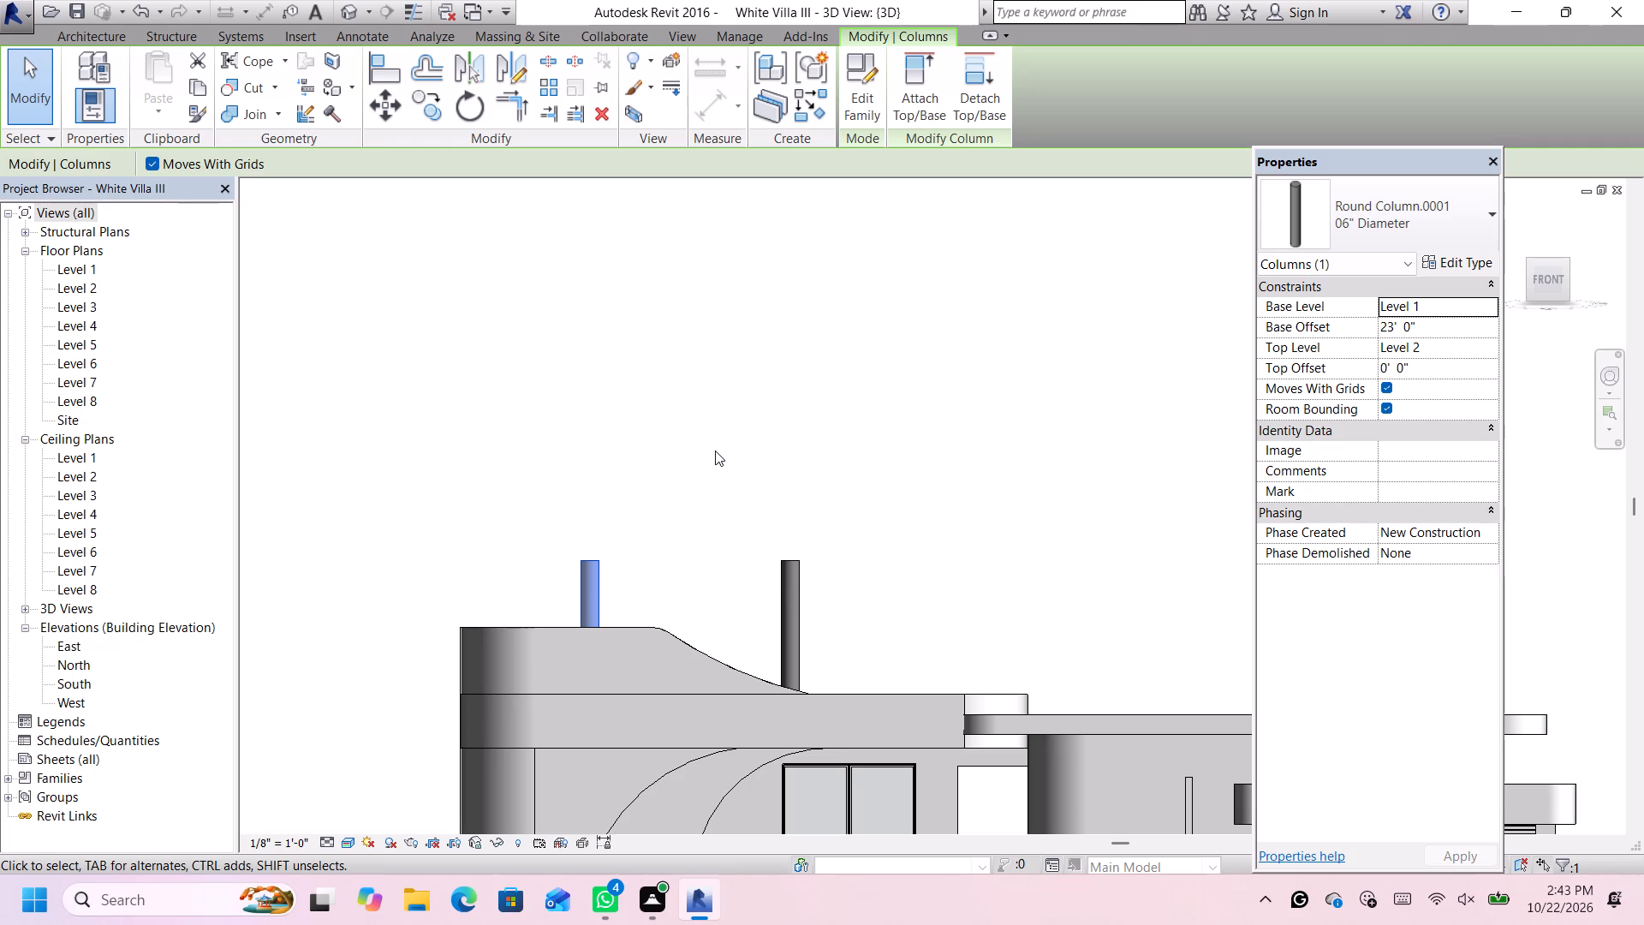
scroll(715, 452, "down", 4)
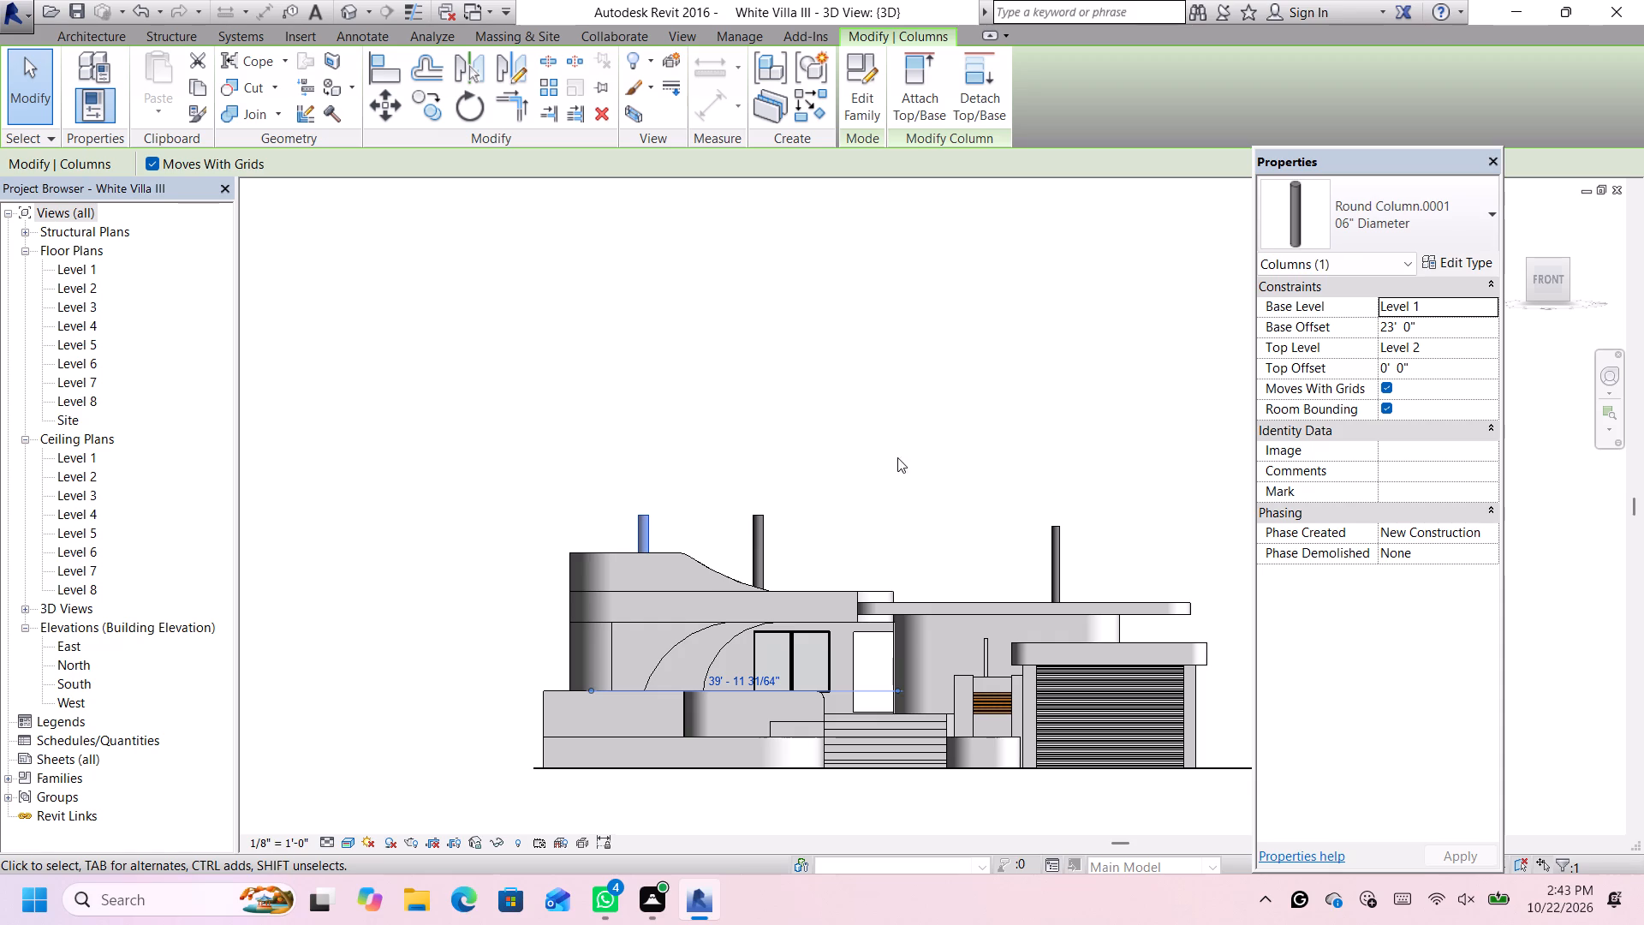
Examine the villa from above, checking the two-column roof slab's outline and the positions of its round columns.
left_click(1547, 262)
left_click(1551, 261)
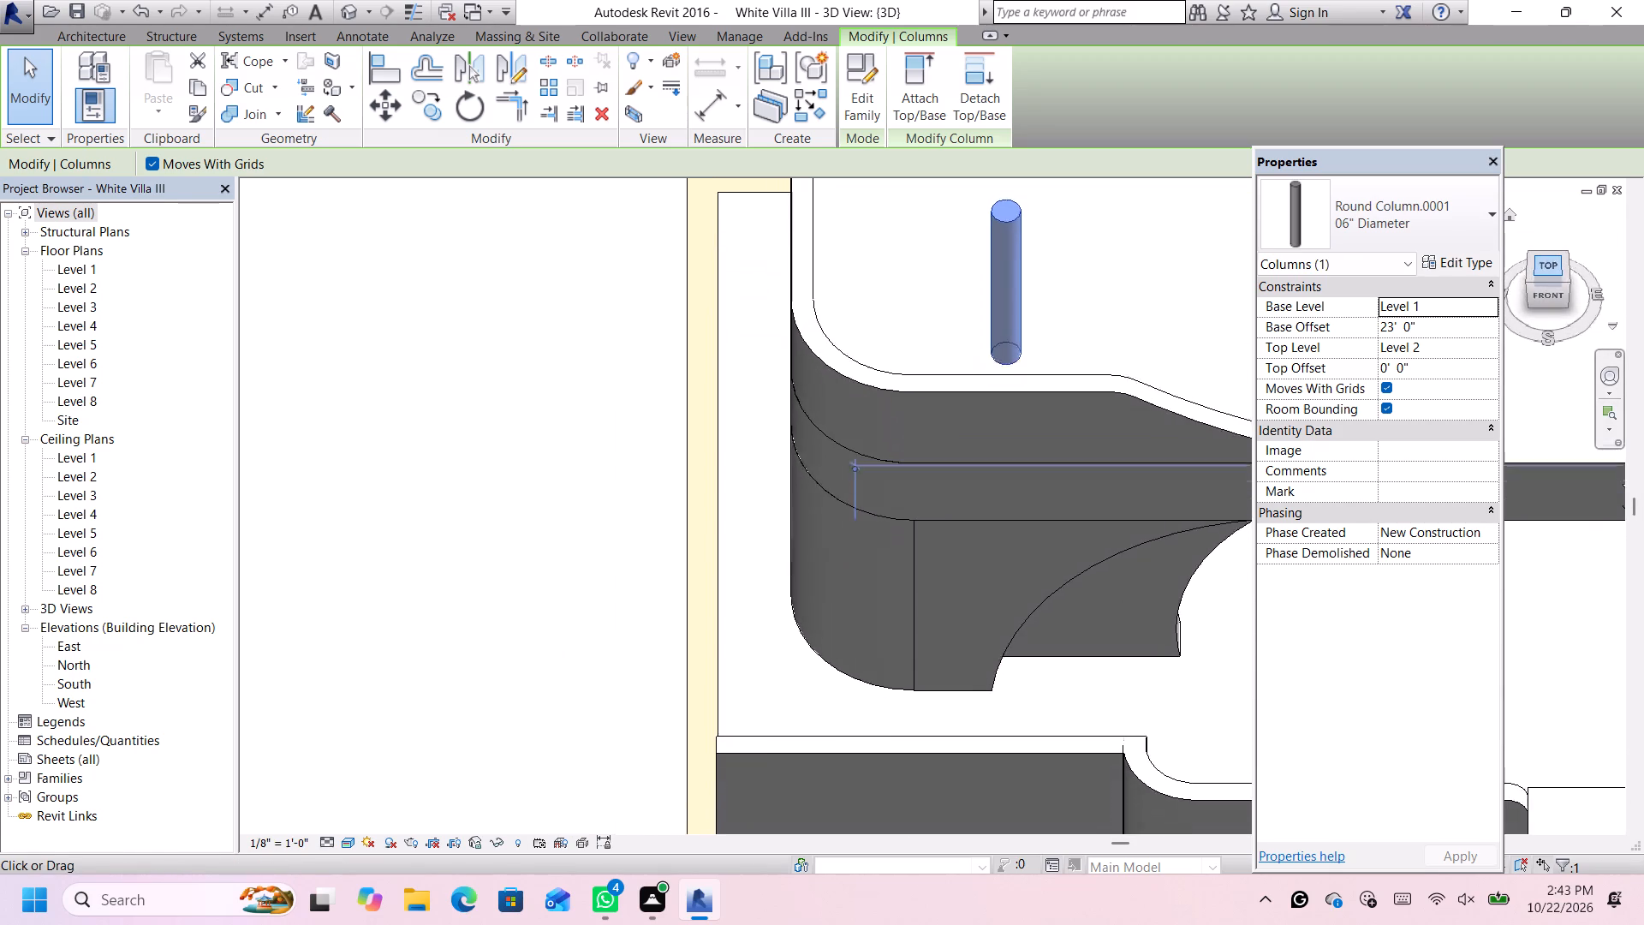
scroll(1053, 429, "down", 11)
scroll(1176, 368, "up", 1)
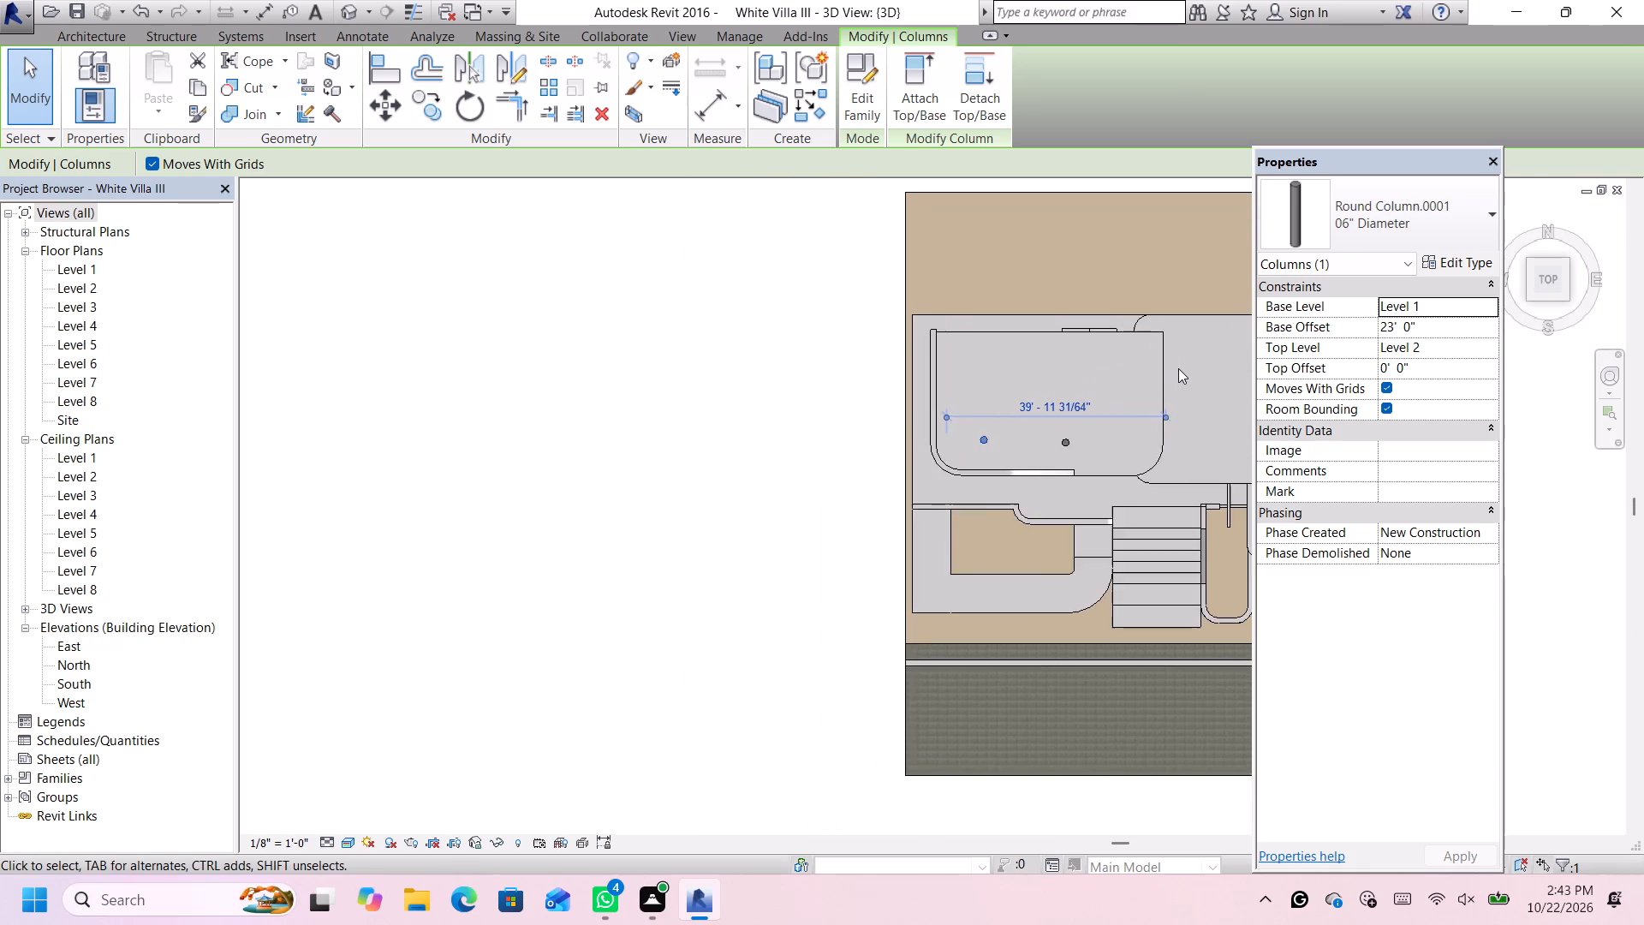
scroll(1178, 368, "down", 7)
scroll(1189, 375, "up", 4)
scroll(1272, 484, "down", 11)
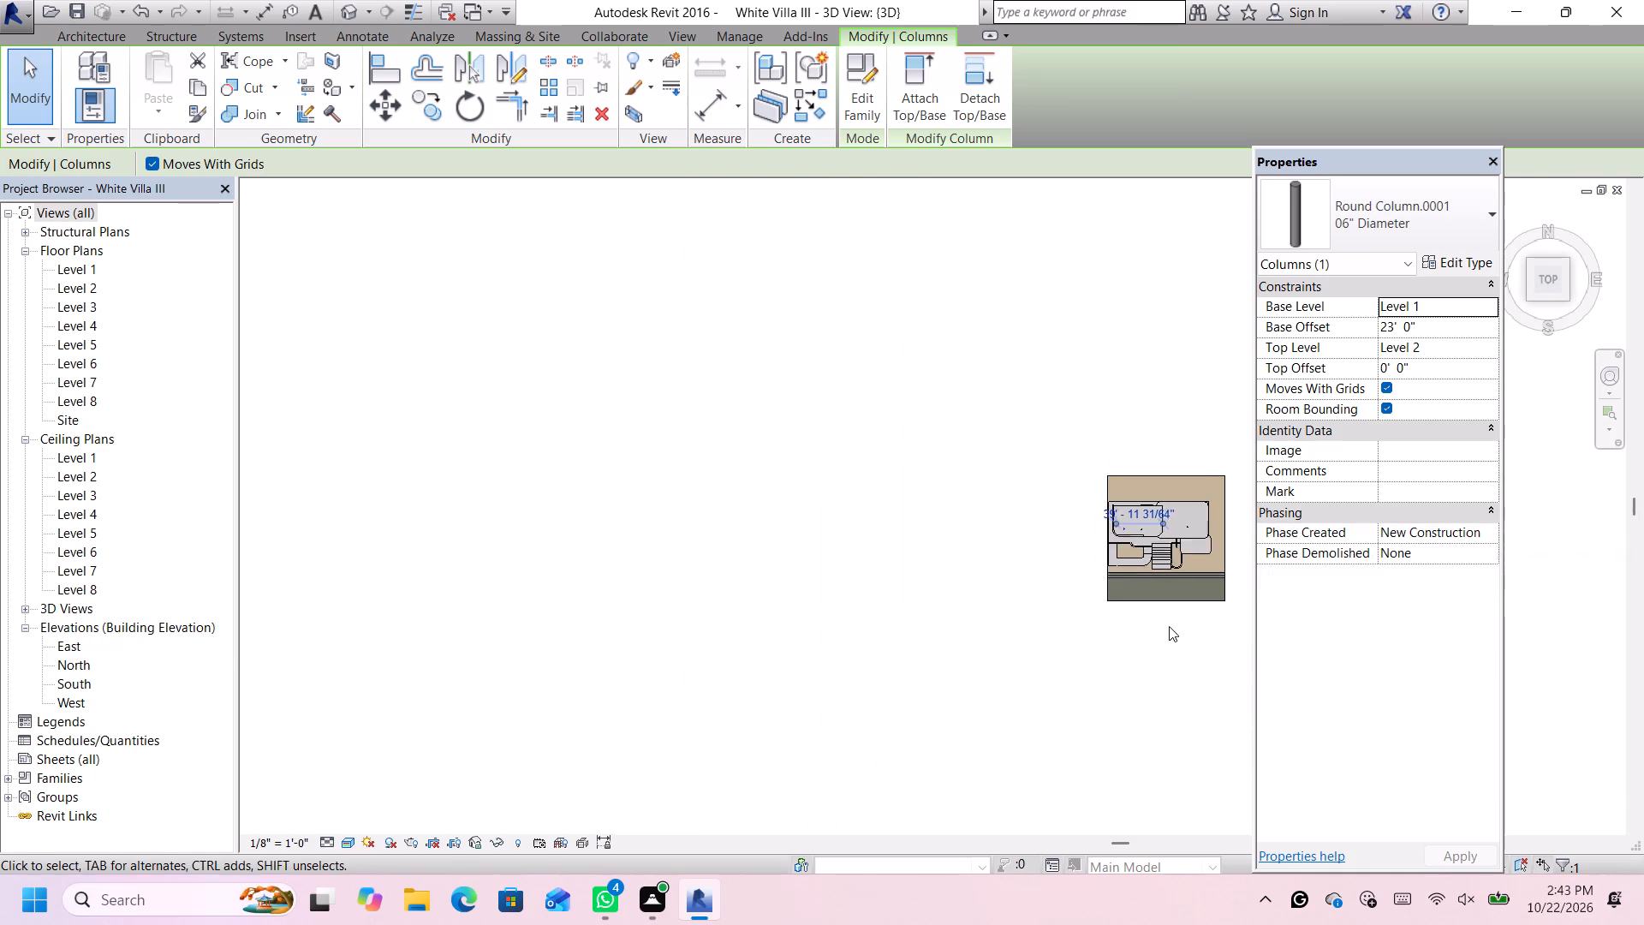
scroll(1176, 624, "up", 3)
scroll(1253, 552, "down", 3)
scroll(1256, 522, "up", 7)
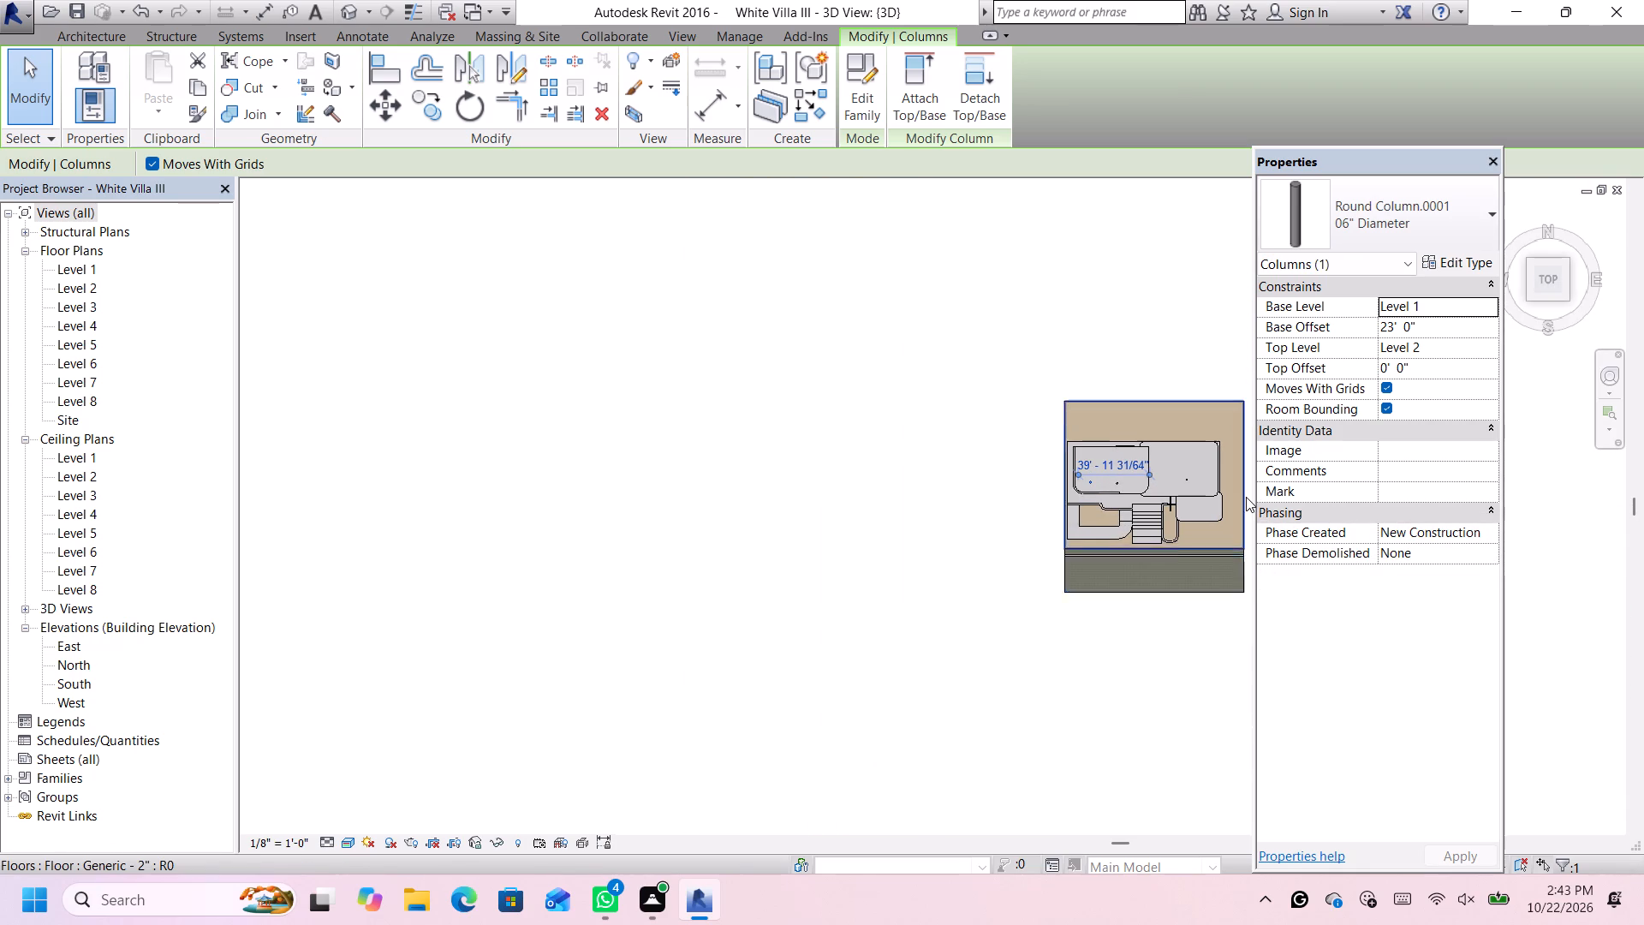
scroll(1246, 497, "up", 6)
scroll(977, 419, "up", 3)
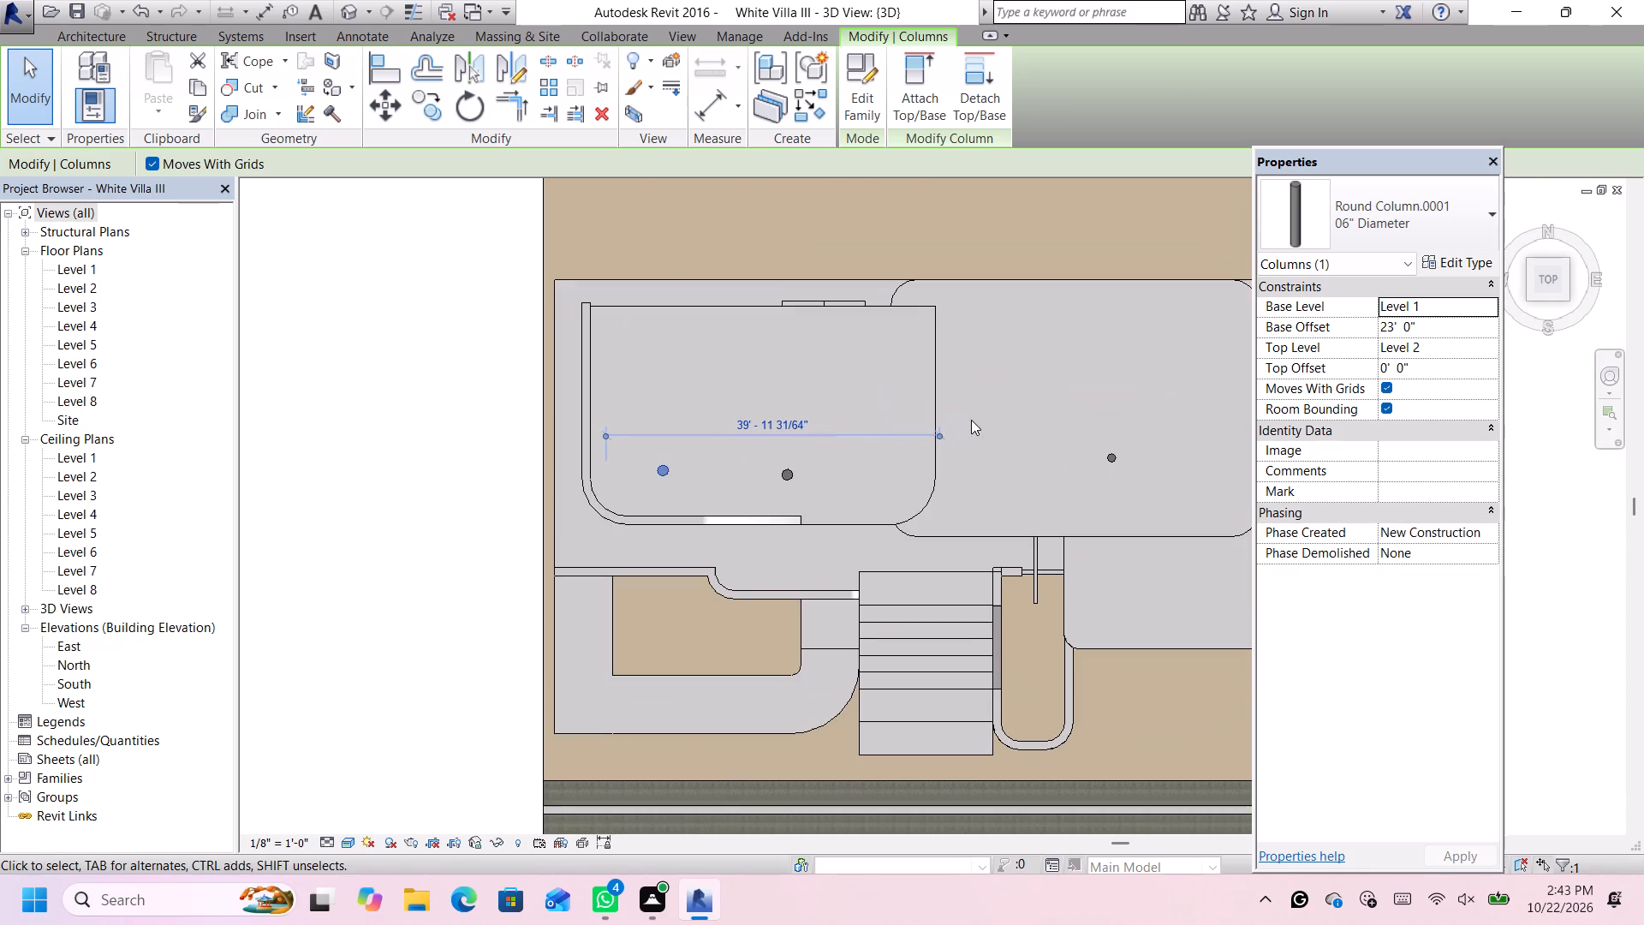
left_click(412, 388)
scroll(942, 339, "up", 2)
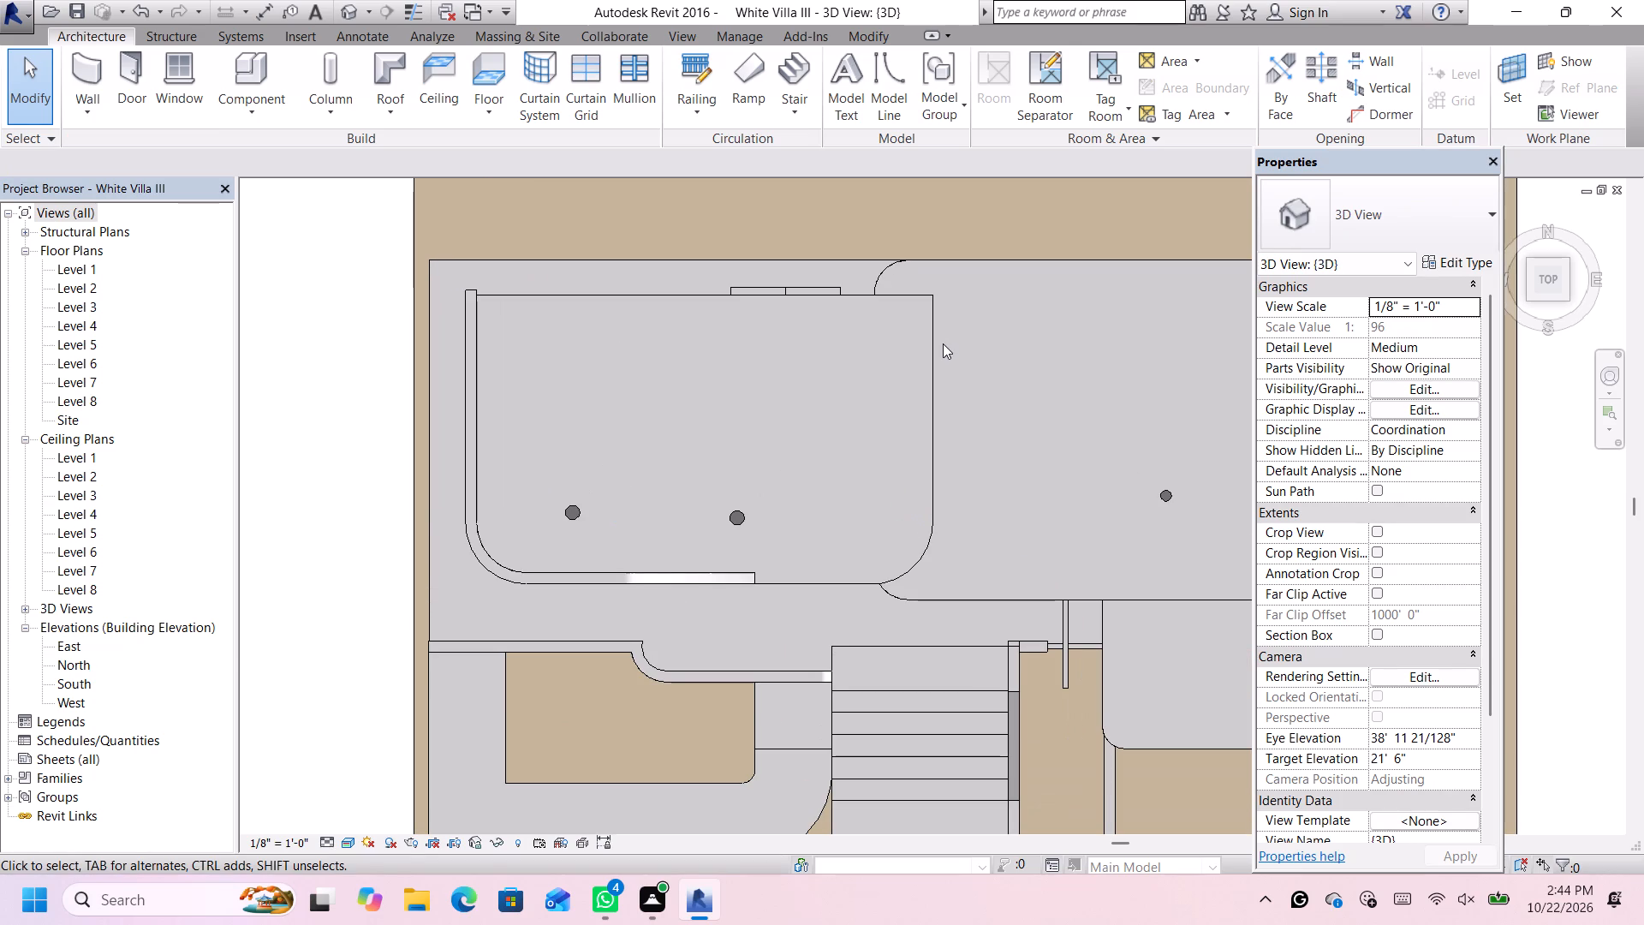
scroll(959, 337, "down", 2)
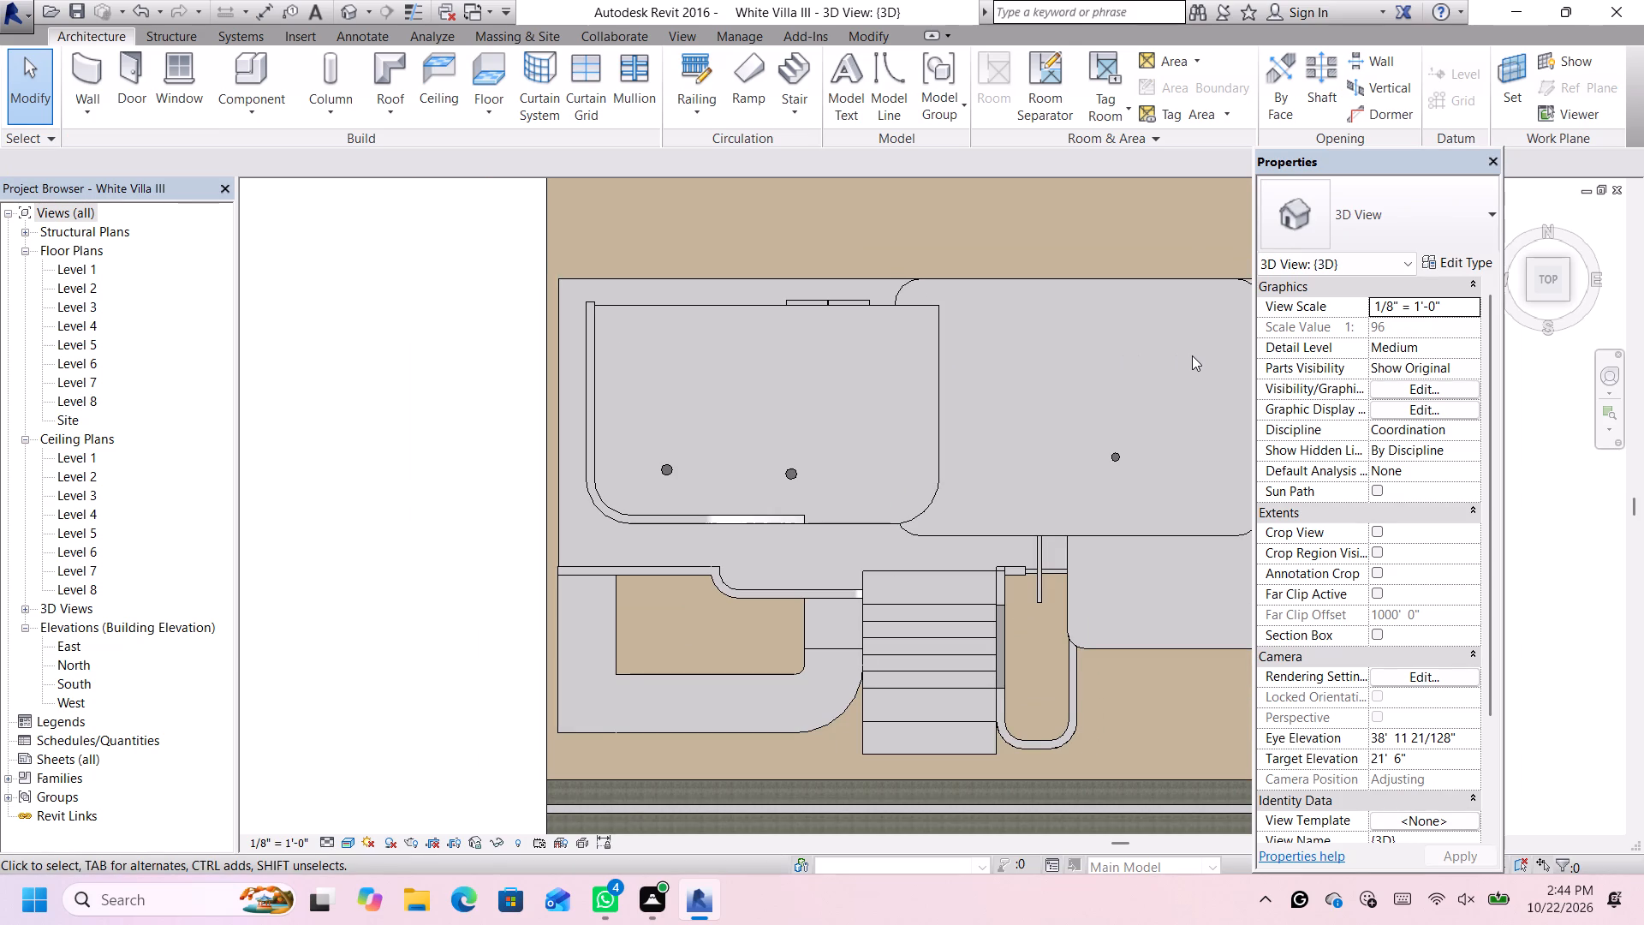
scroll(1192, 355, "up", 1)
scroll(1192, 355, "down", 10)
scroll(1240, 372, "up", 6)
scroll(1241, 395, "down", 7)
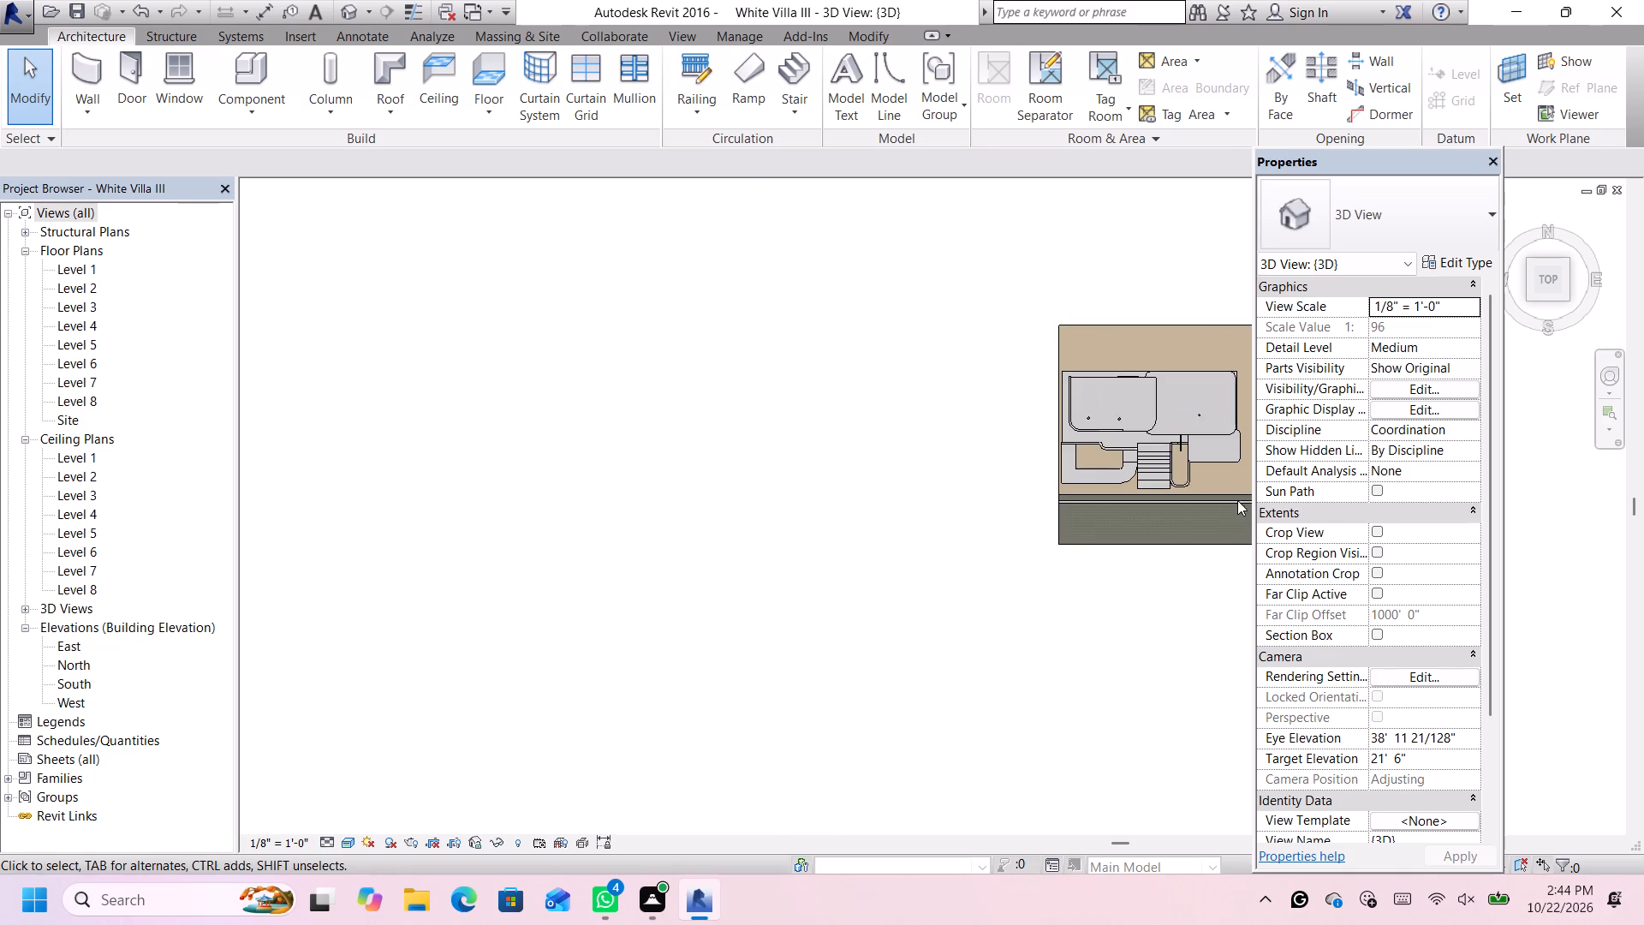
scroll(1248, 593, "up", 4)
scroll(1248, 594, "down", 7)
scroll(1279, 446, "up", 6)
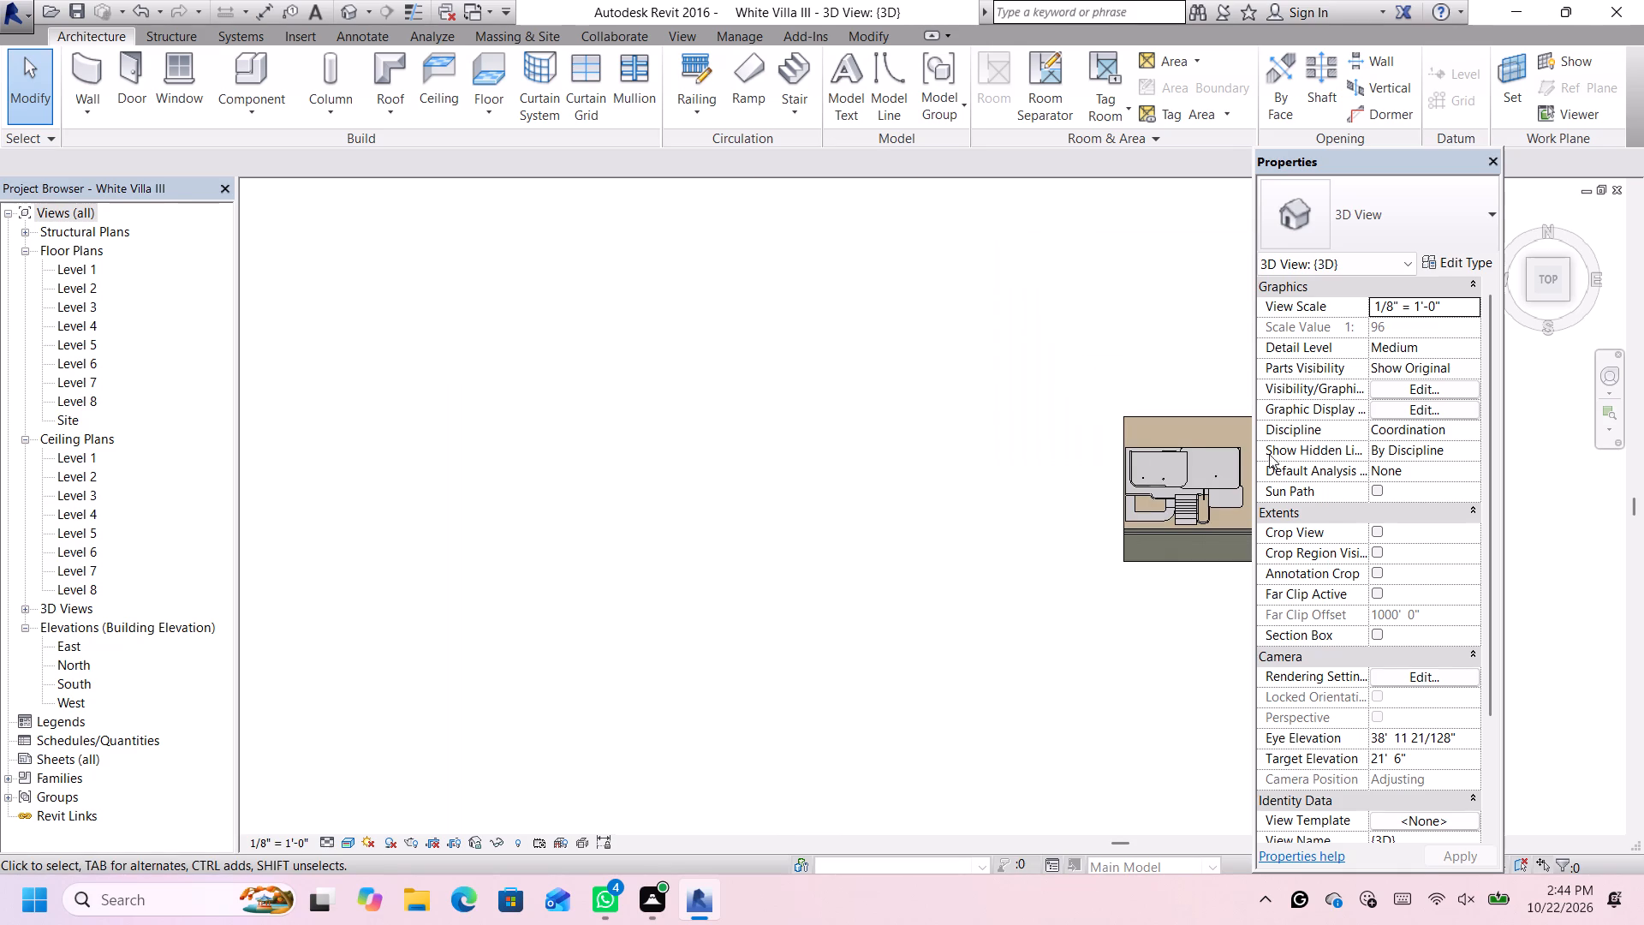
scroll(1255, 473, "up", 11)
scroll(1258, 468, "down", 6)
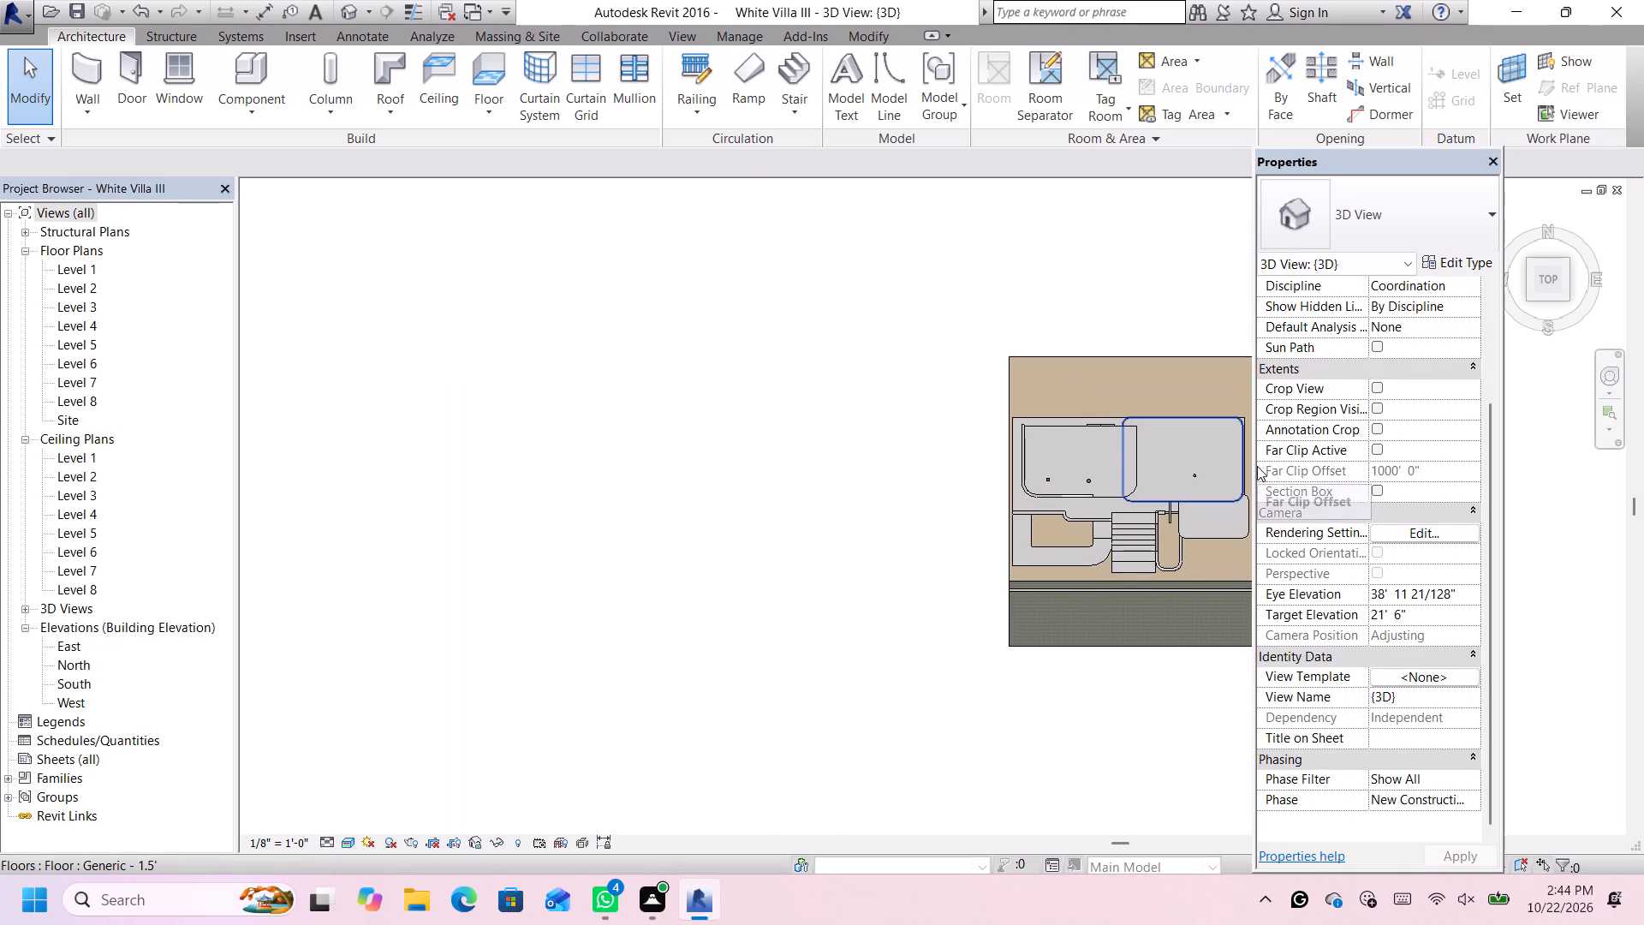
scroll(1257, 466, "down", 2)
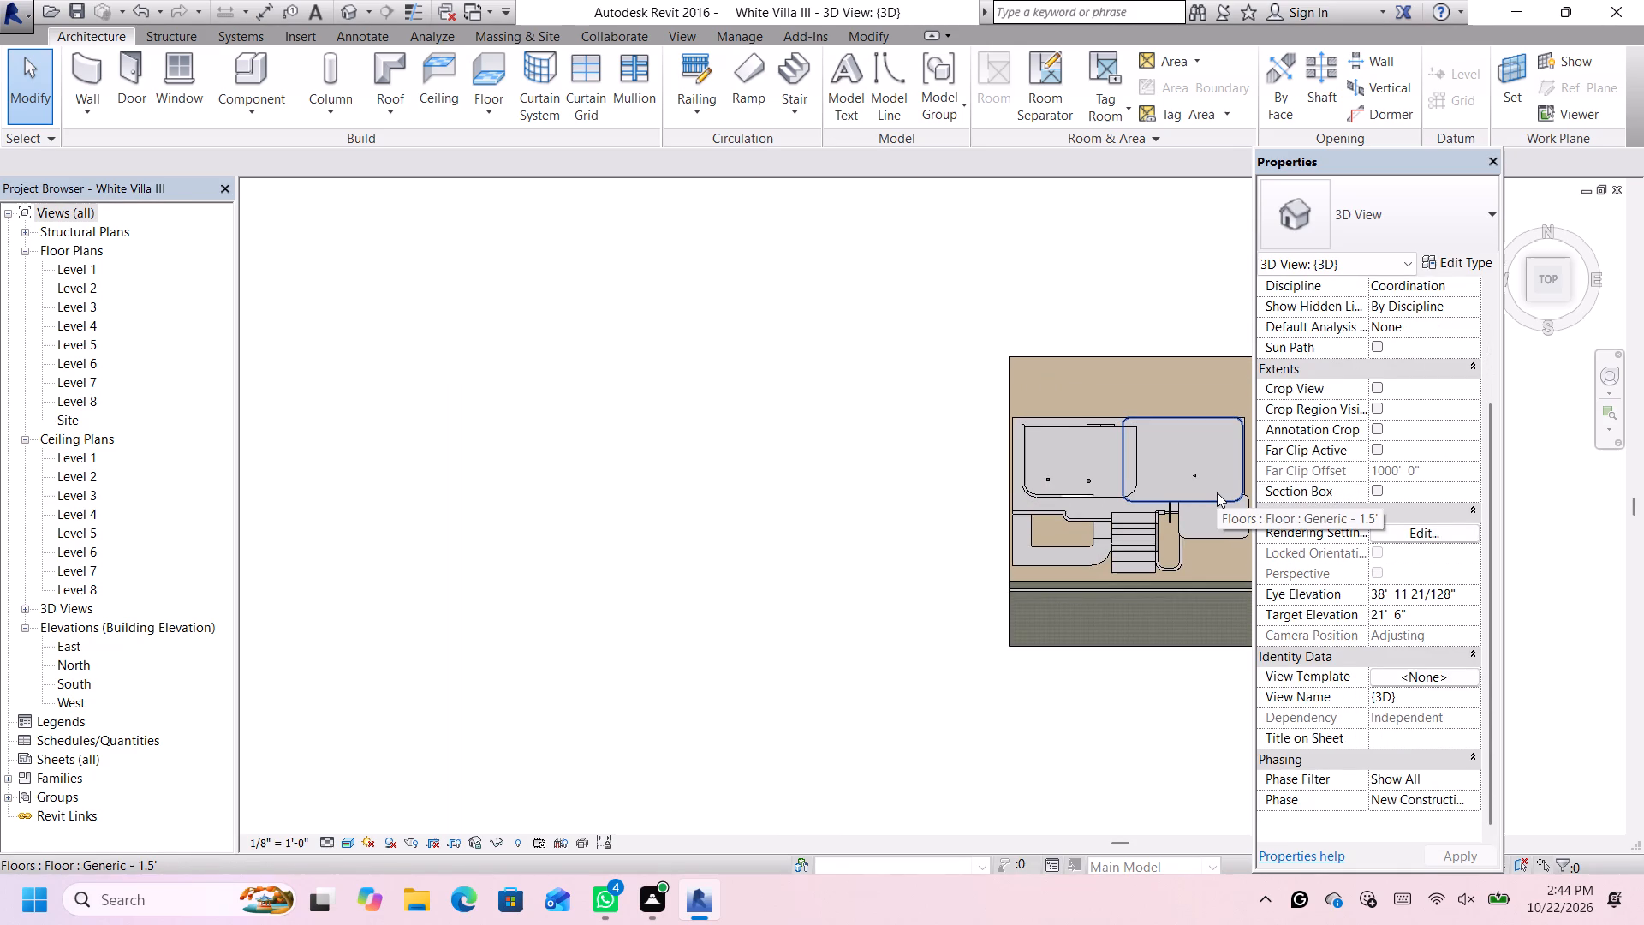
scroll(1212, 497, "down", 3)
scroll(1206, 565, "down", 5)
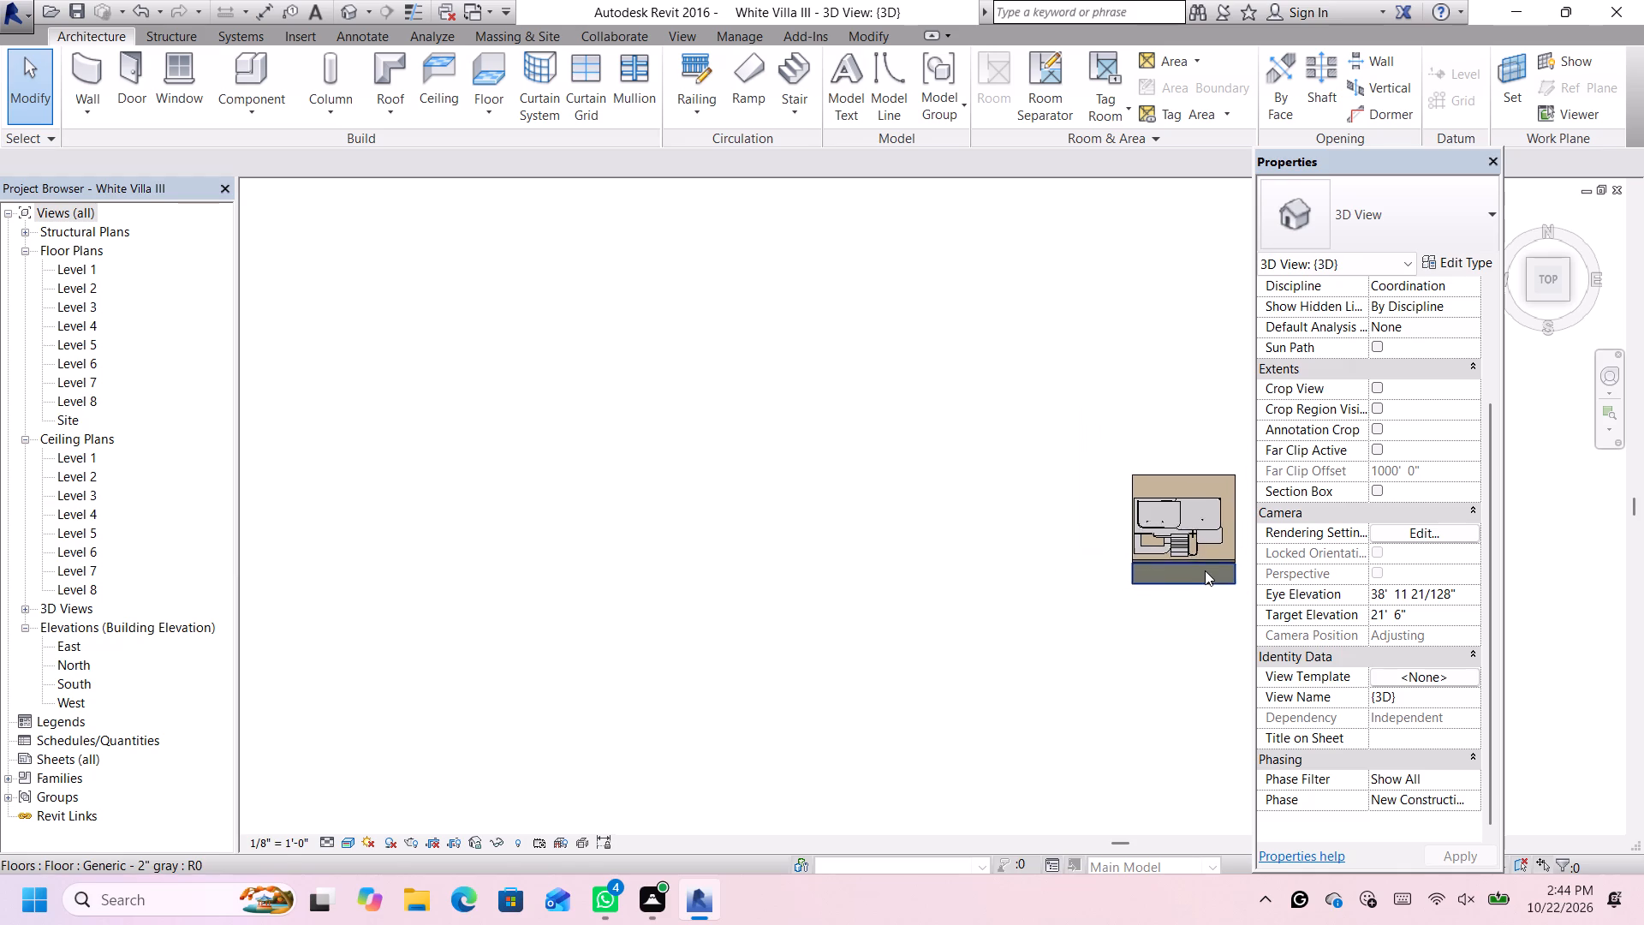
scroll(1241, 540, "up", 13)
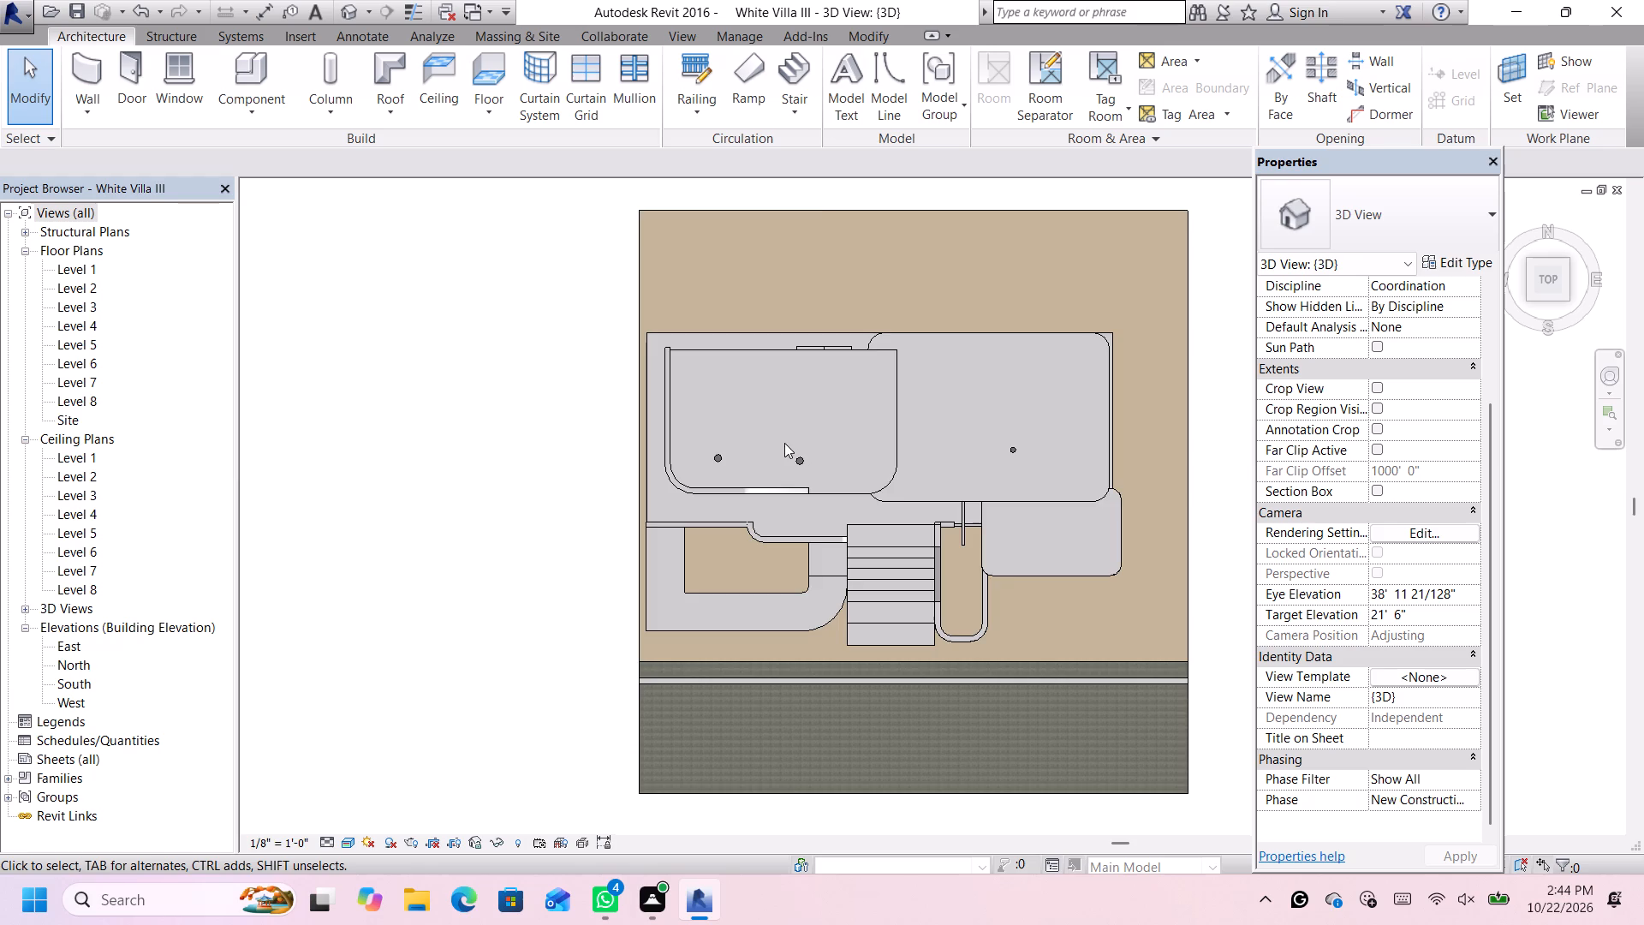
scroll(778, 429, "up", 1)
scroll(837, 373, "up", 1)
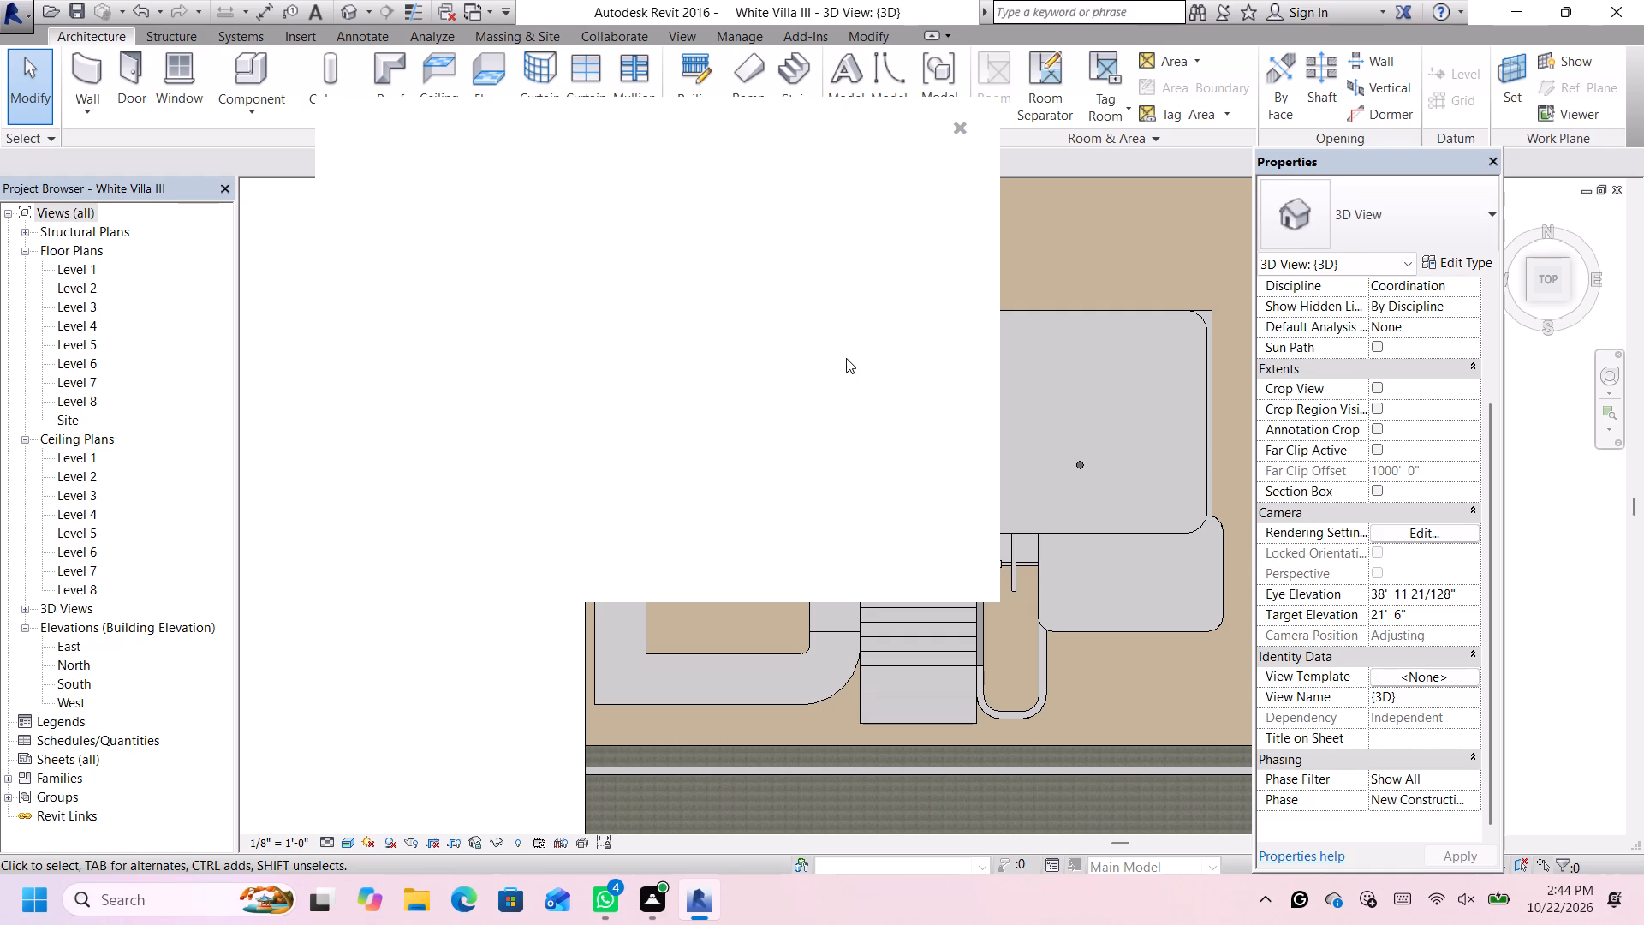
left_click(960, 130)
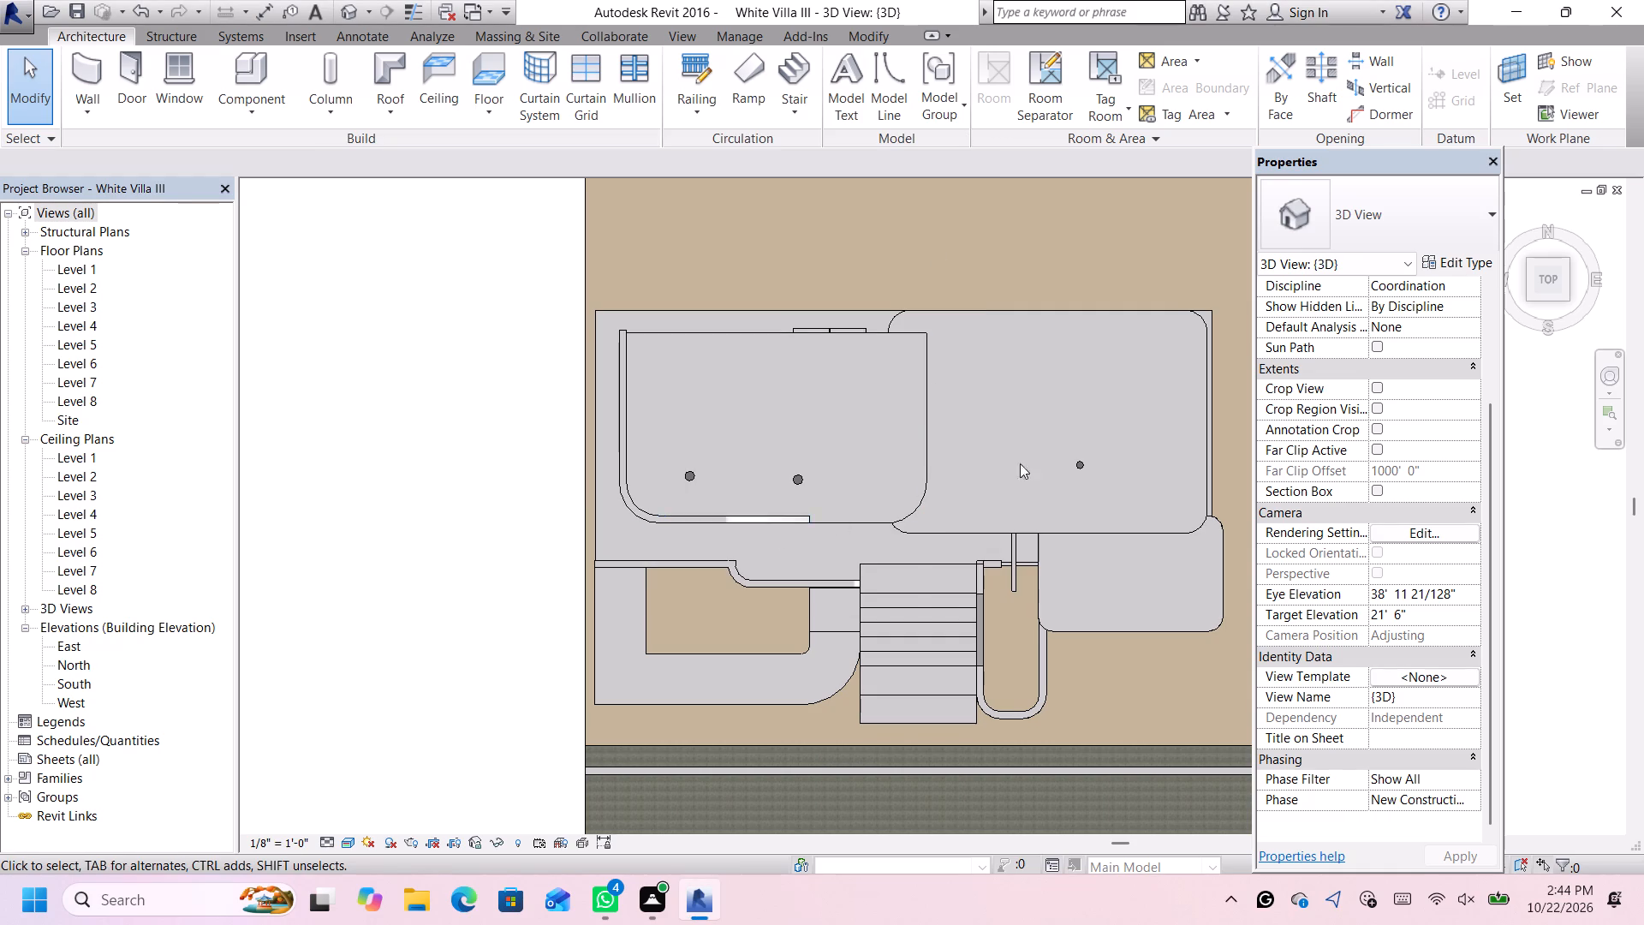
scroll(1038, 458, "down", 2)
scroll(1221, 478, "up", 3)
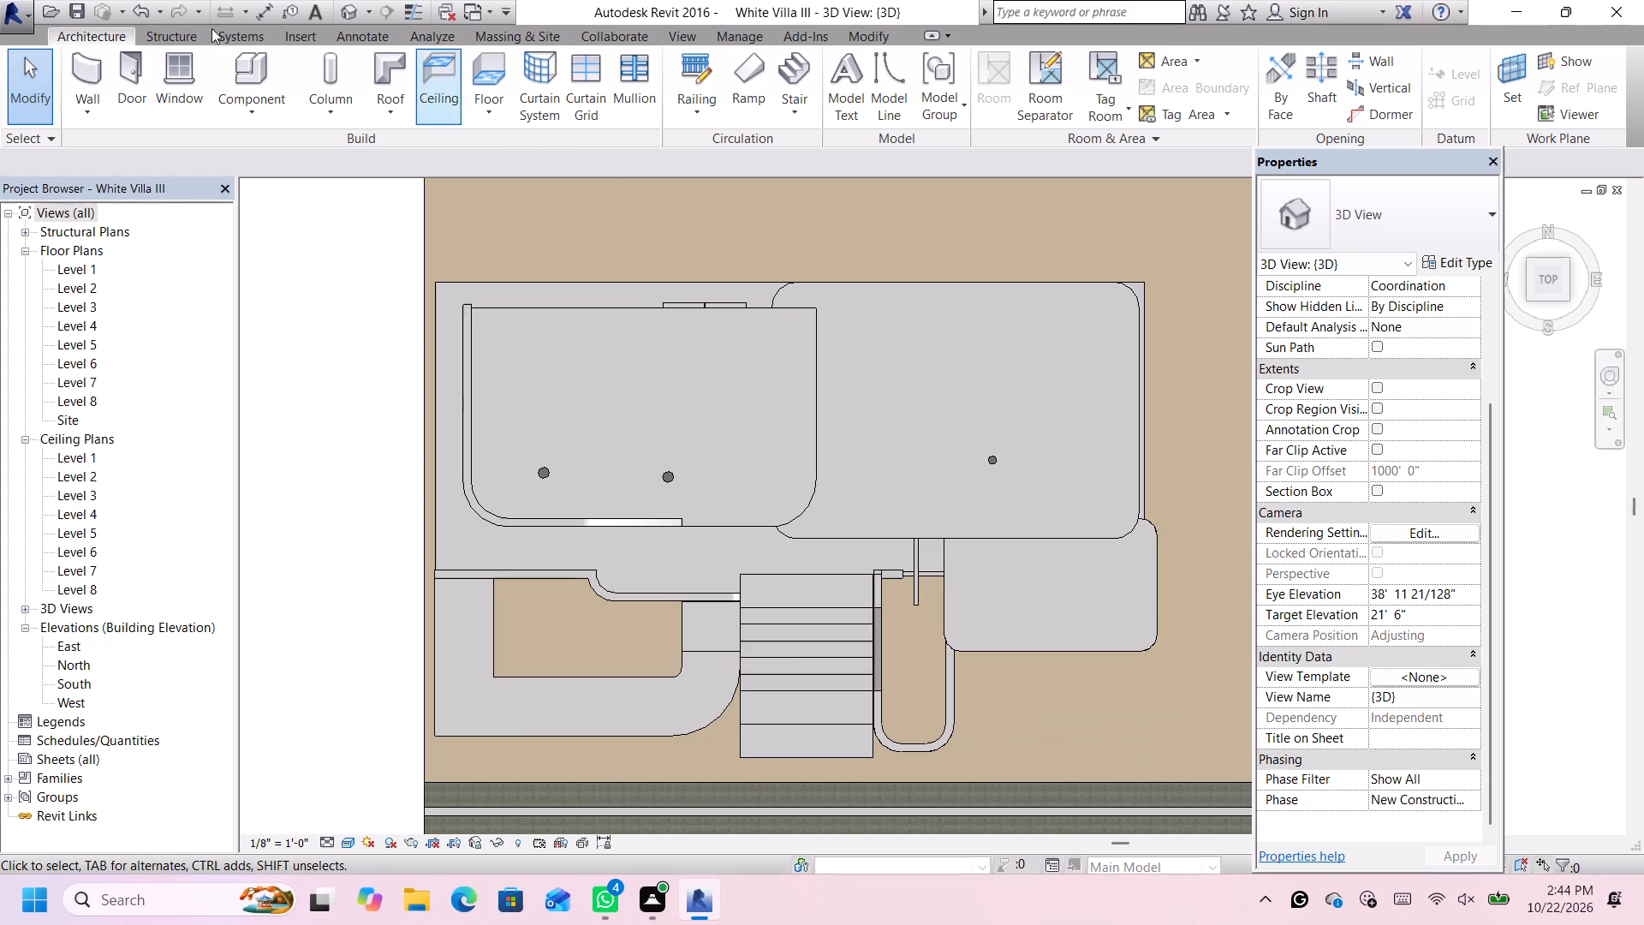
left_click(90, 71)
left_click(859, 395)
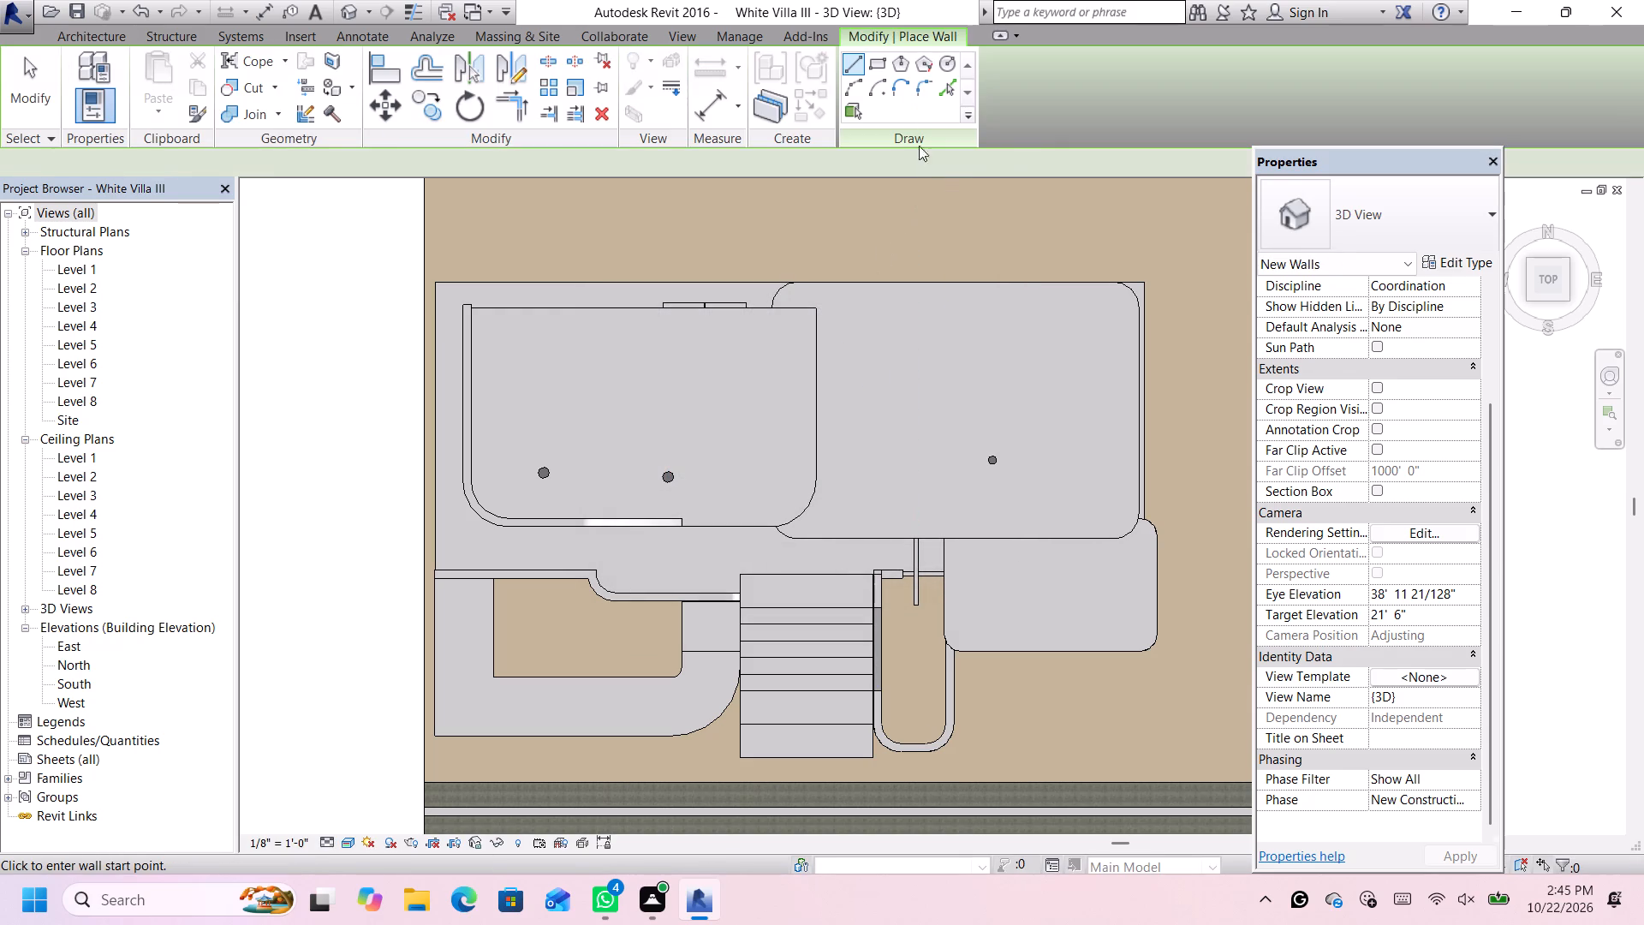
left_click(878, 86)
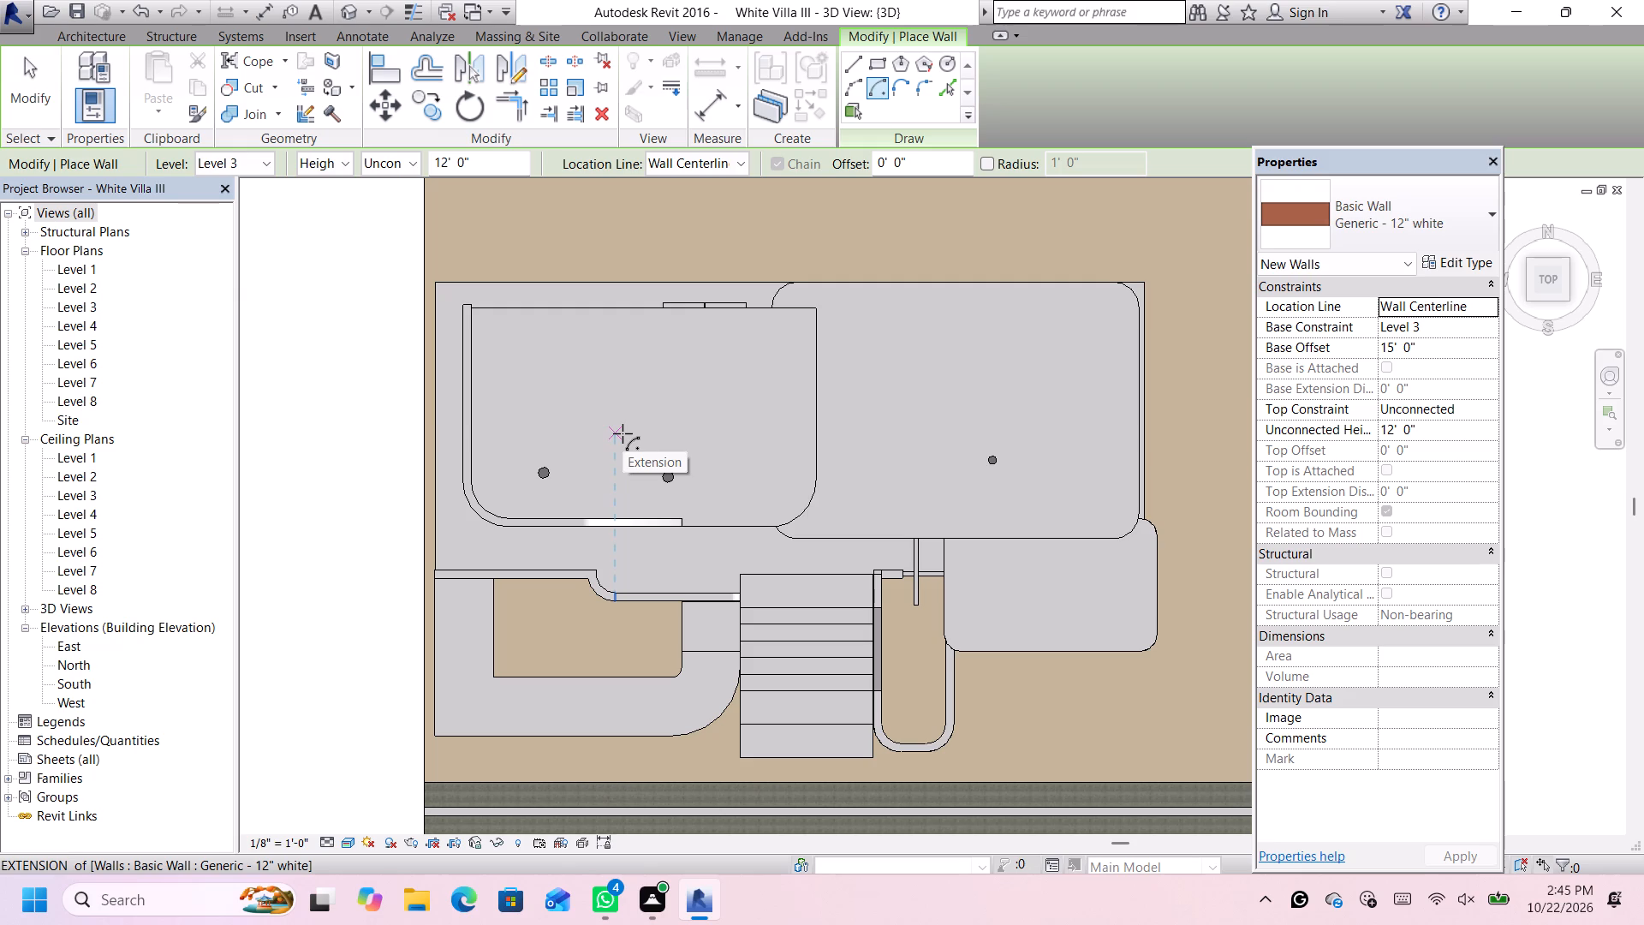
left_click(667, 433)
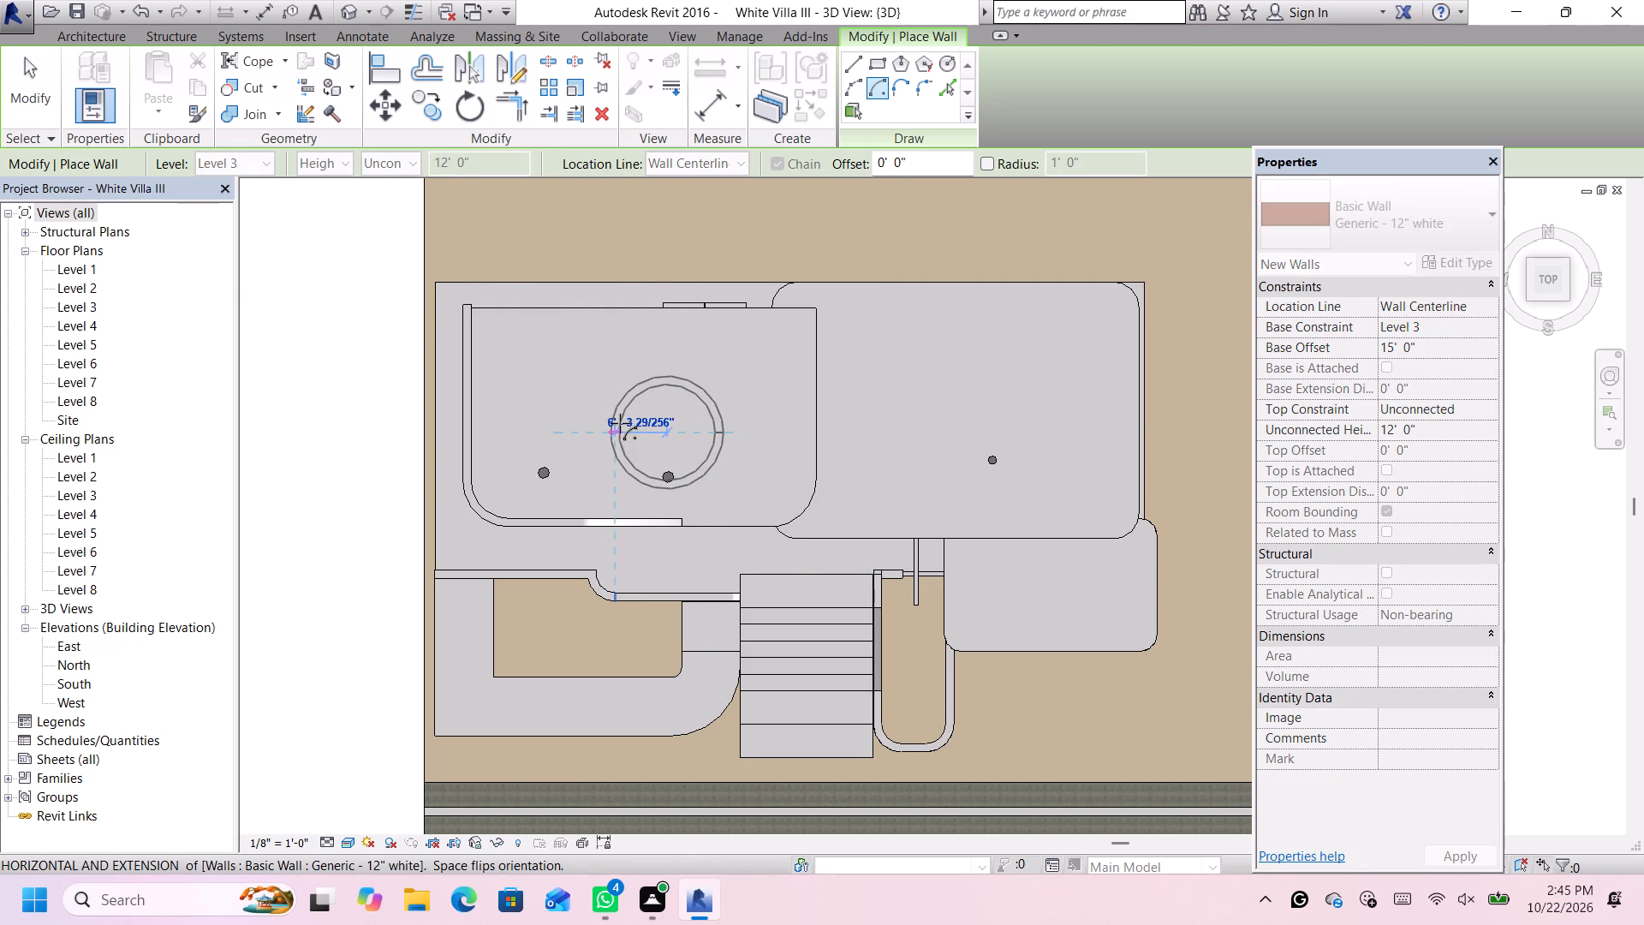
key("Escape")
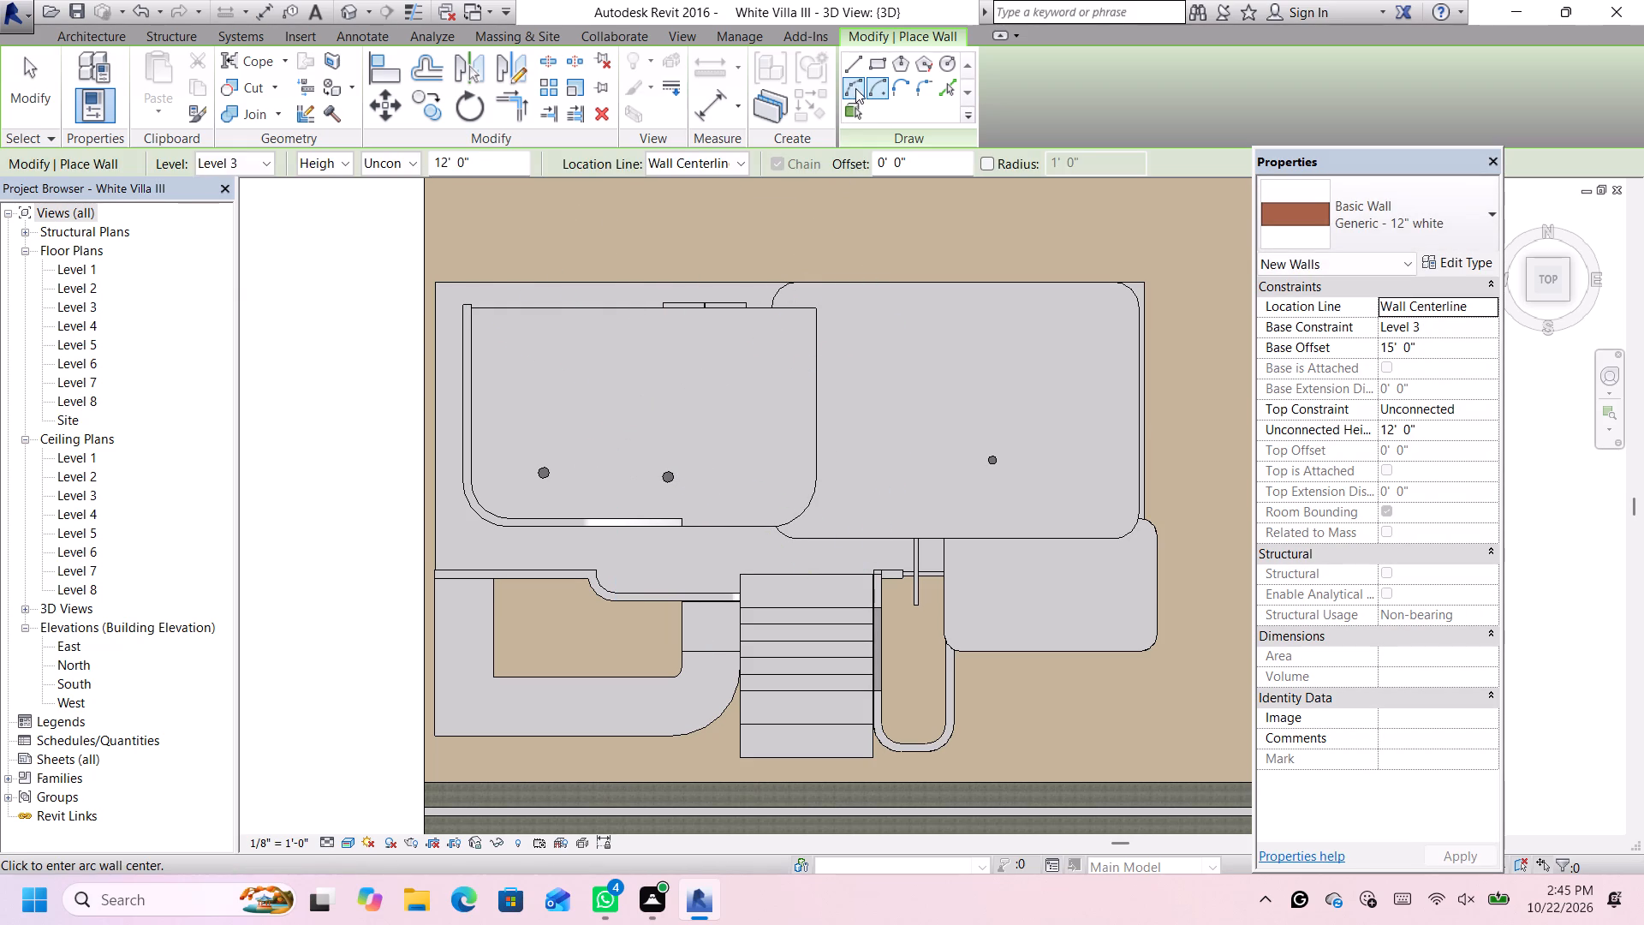
Draw a start-end-radius arc wall in Generic - 12" white on the two-column roof slab, from just behind the inner column toward the rear edge.
left_click(855, 88)
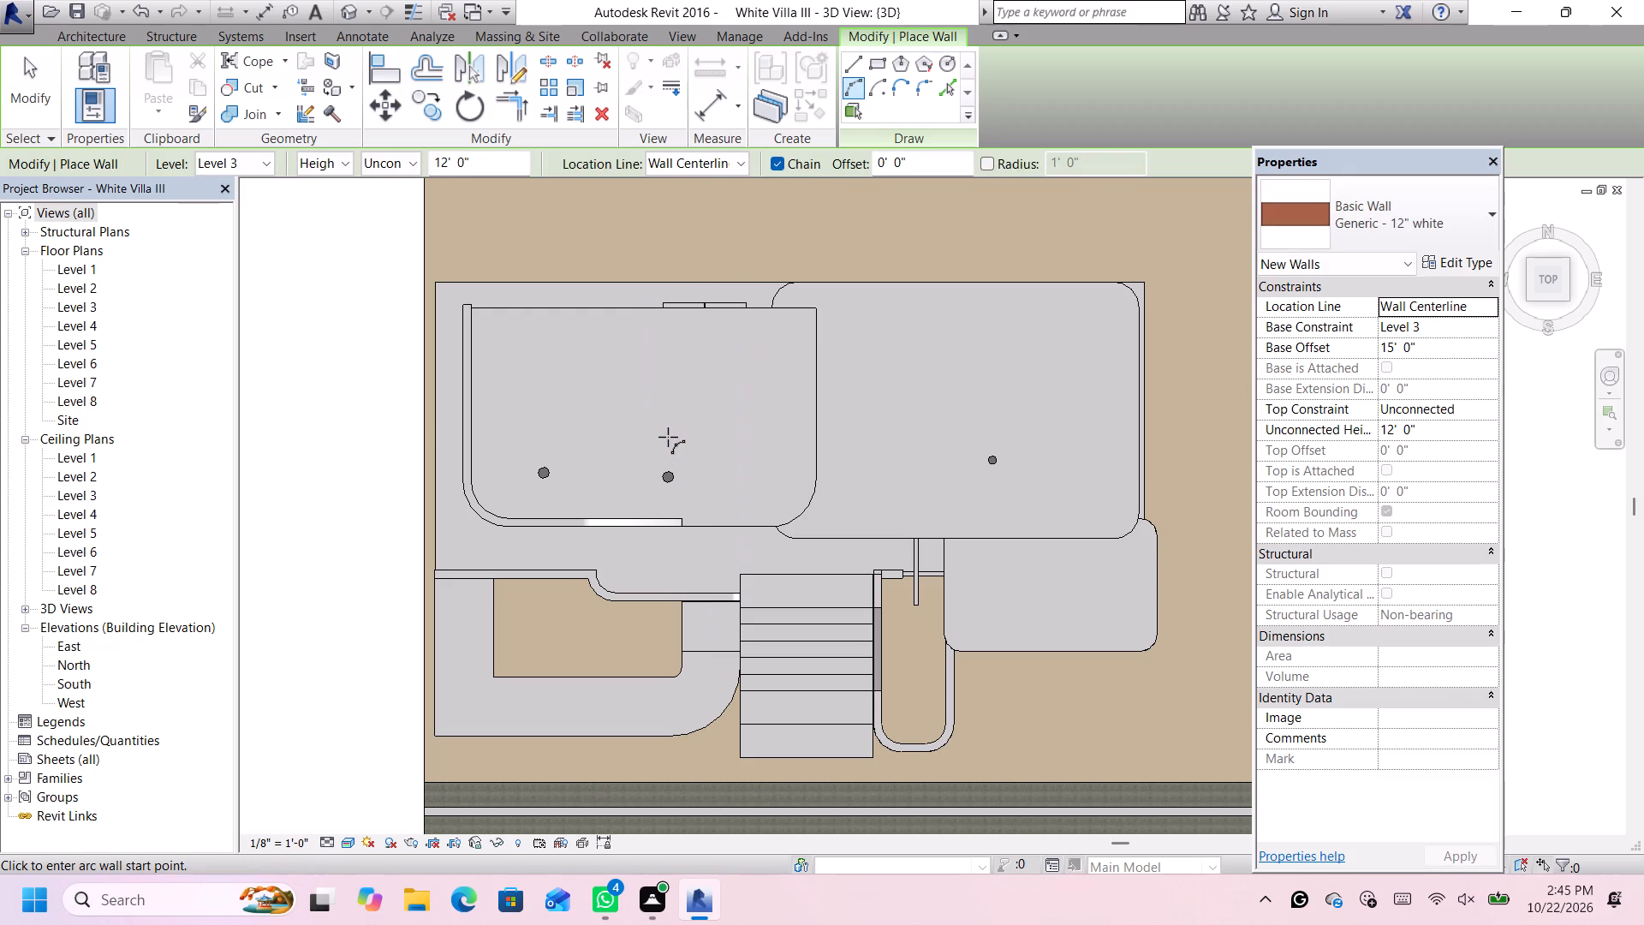
scroll(664, 432, "up", 1)
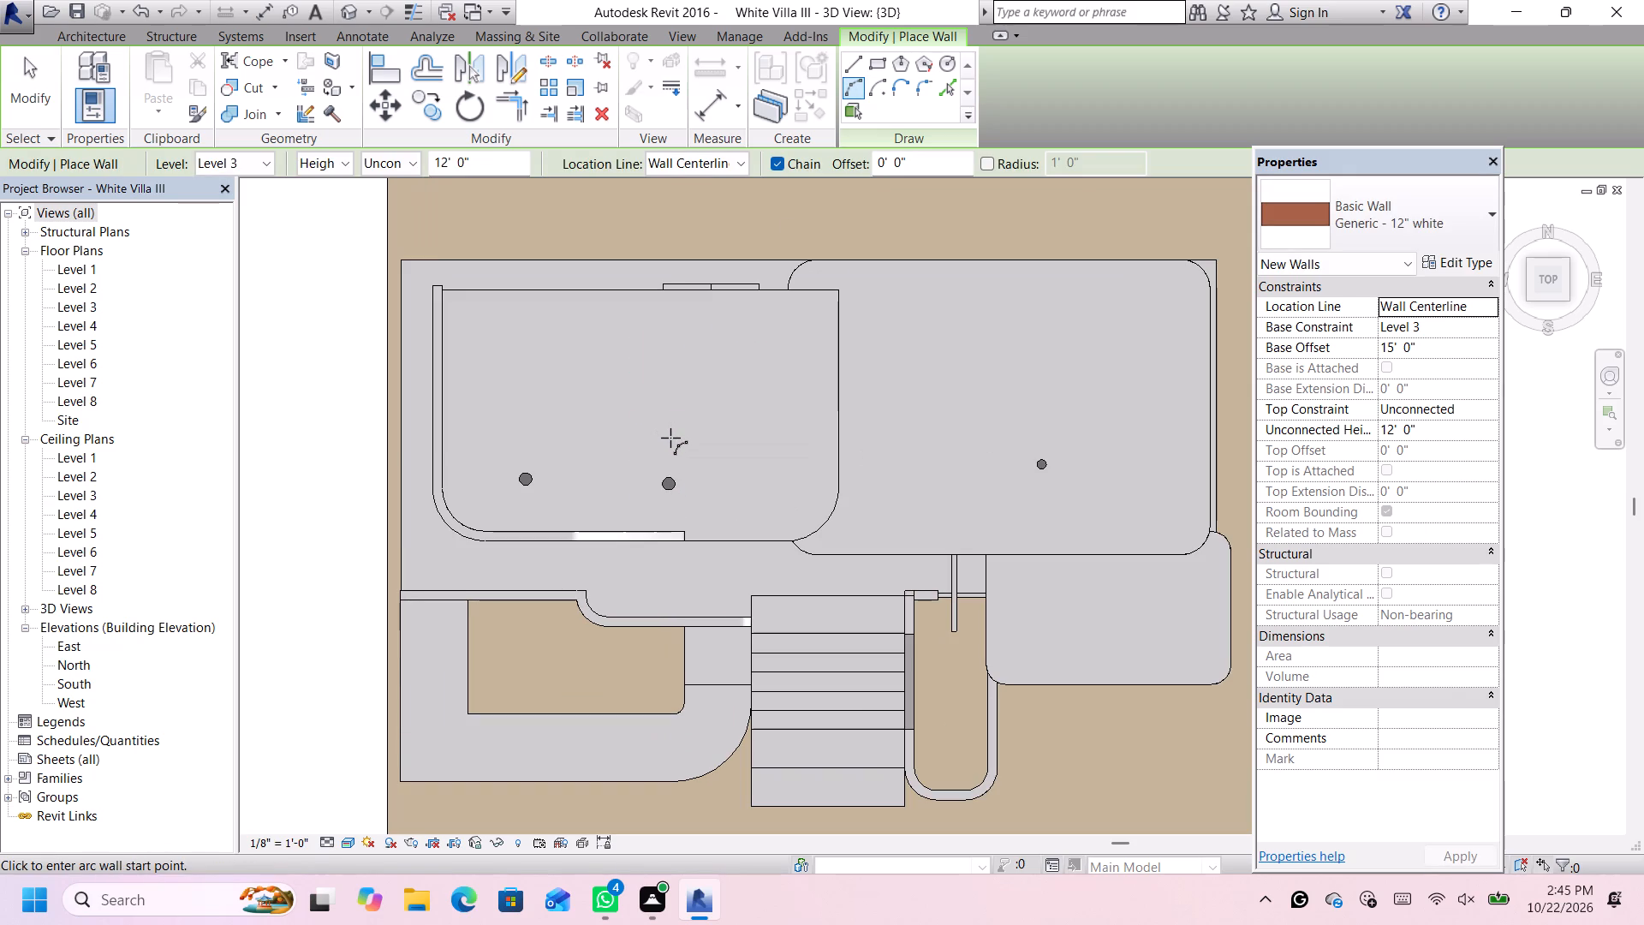
left_click(670, 438)
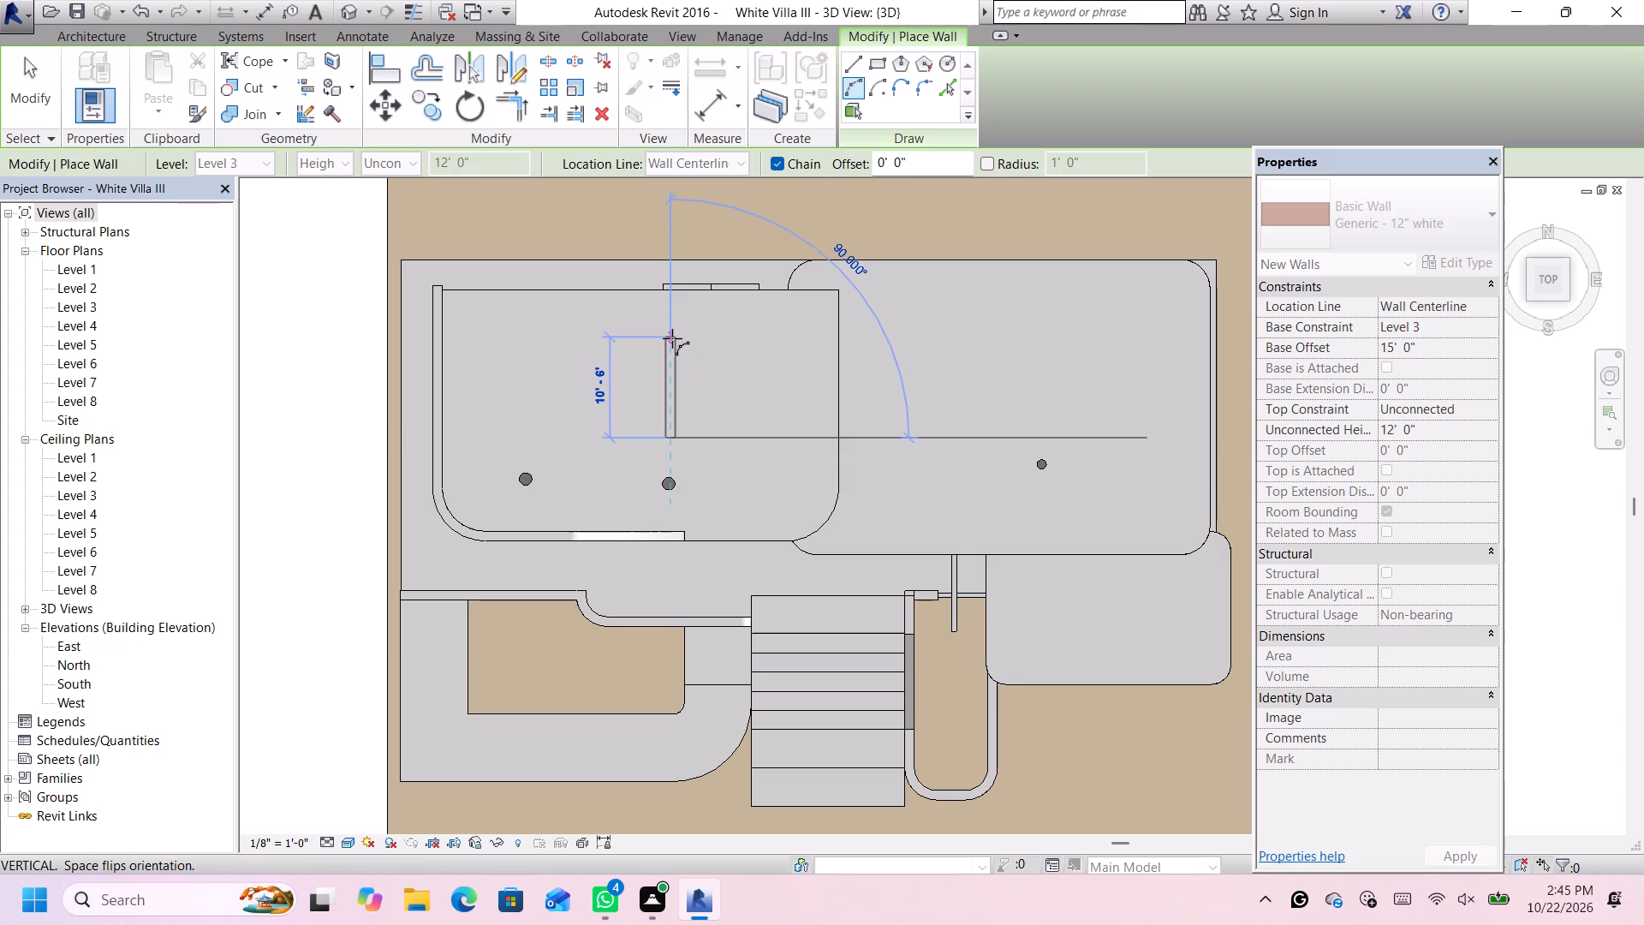
left_click(672, 340)
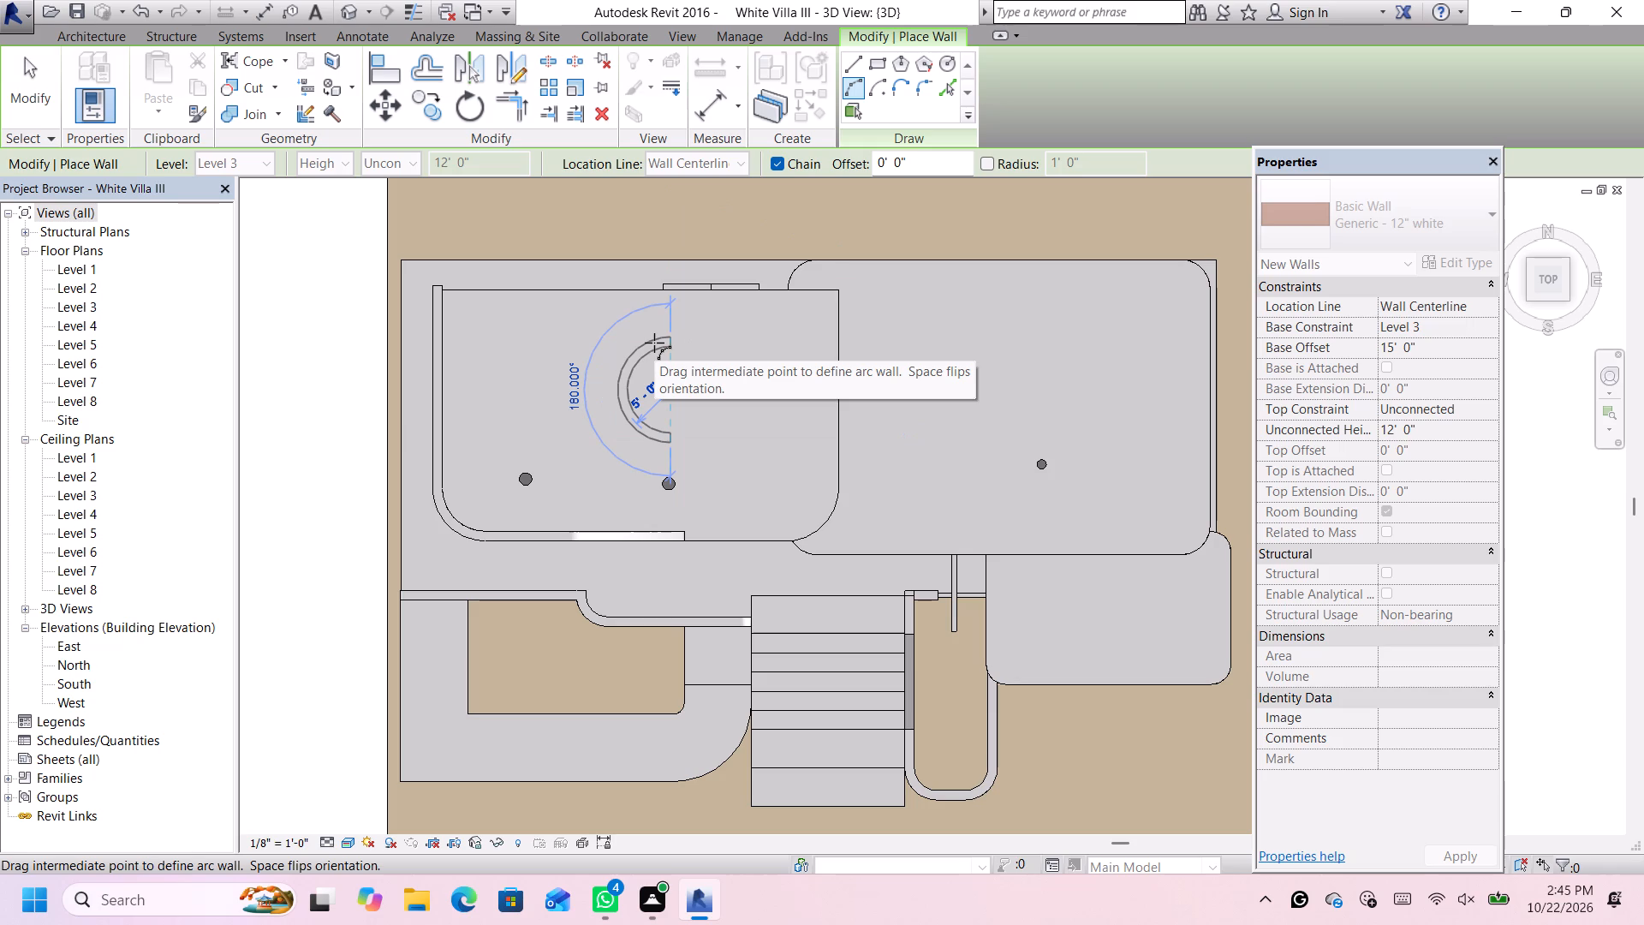
key("Escape")
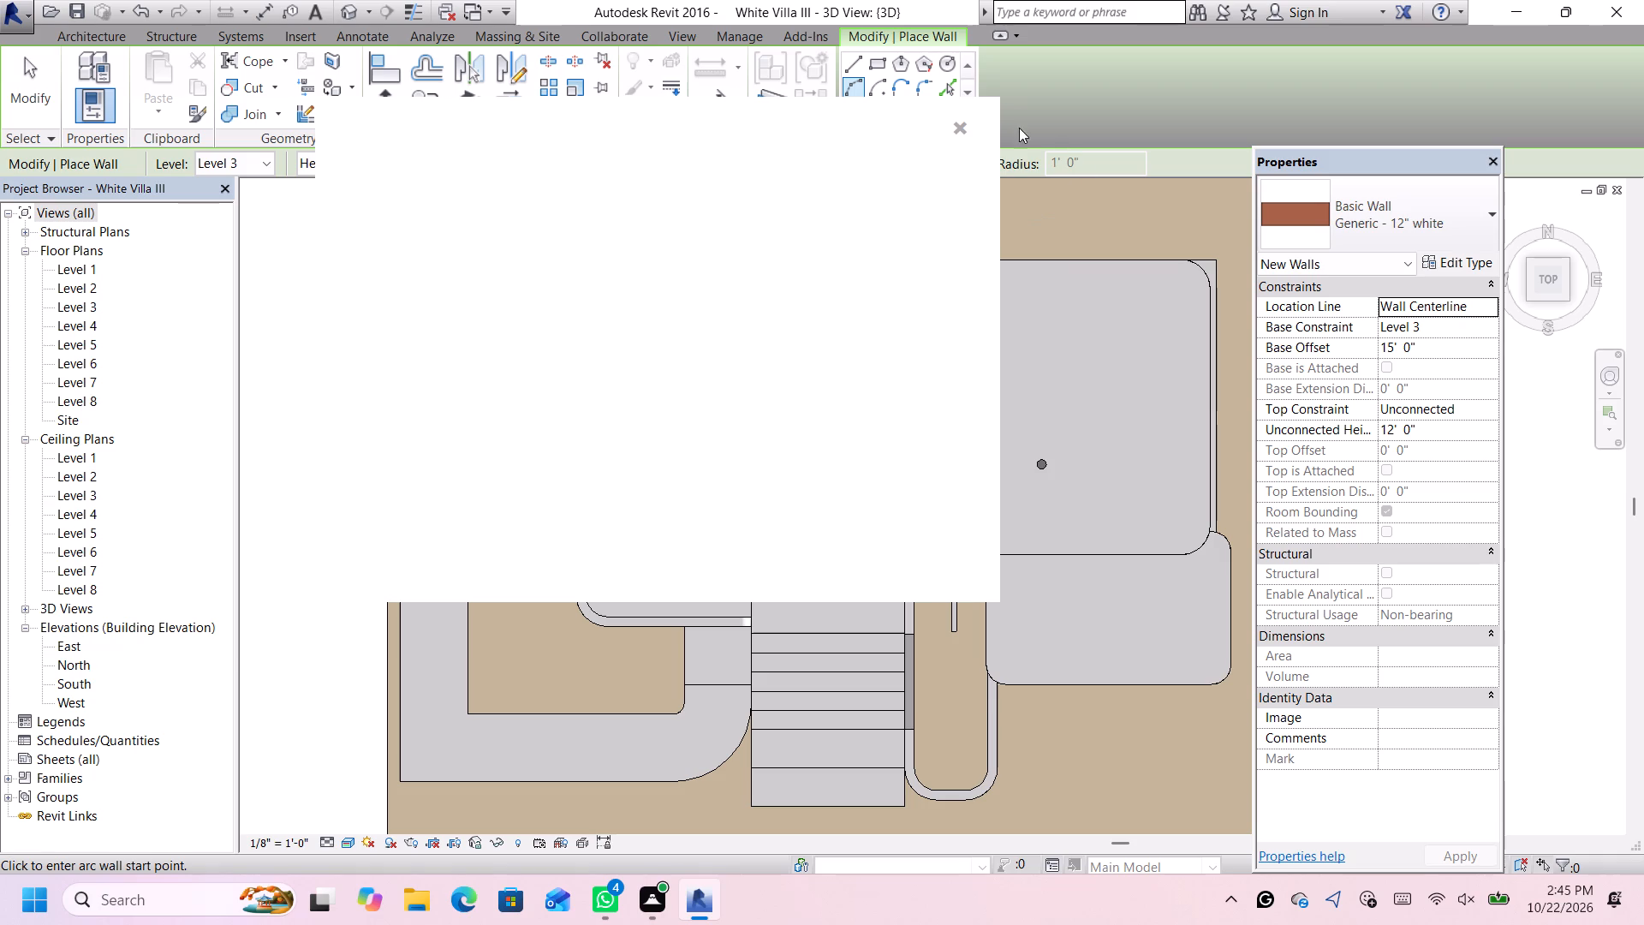
left_click(967, 126)
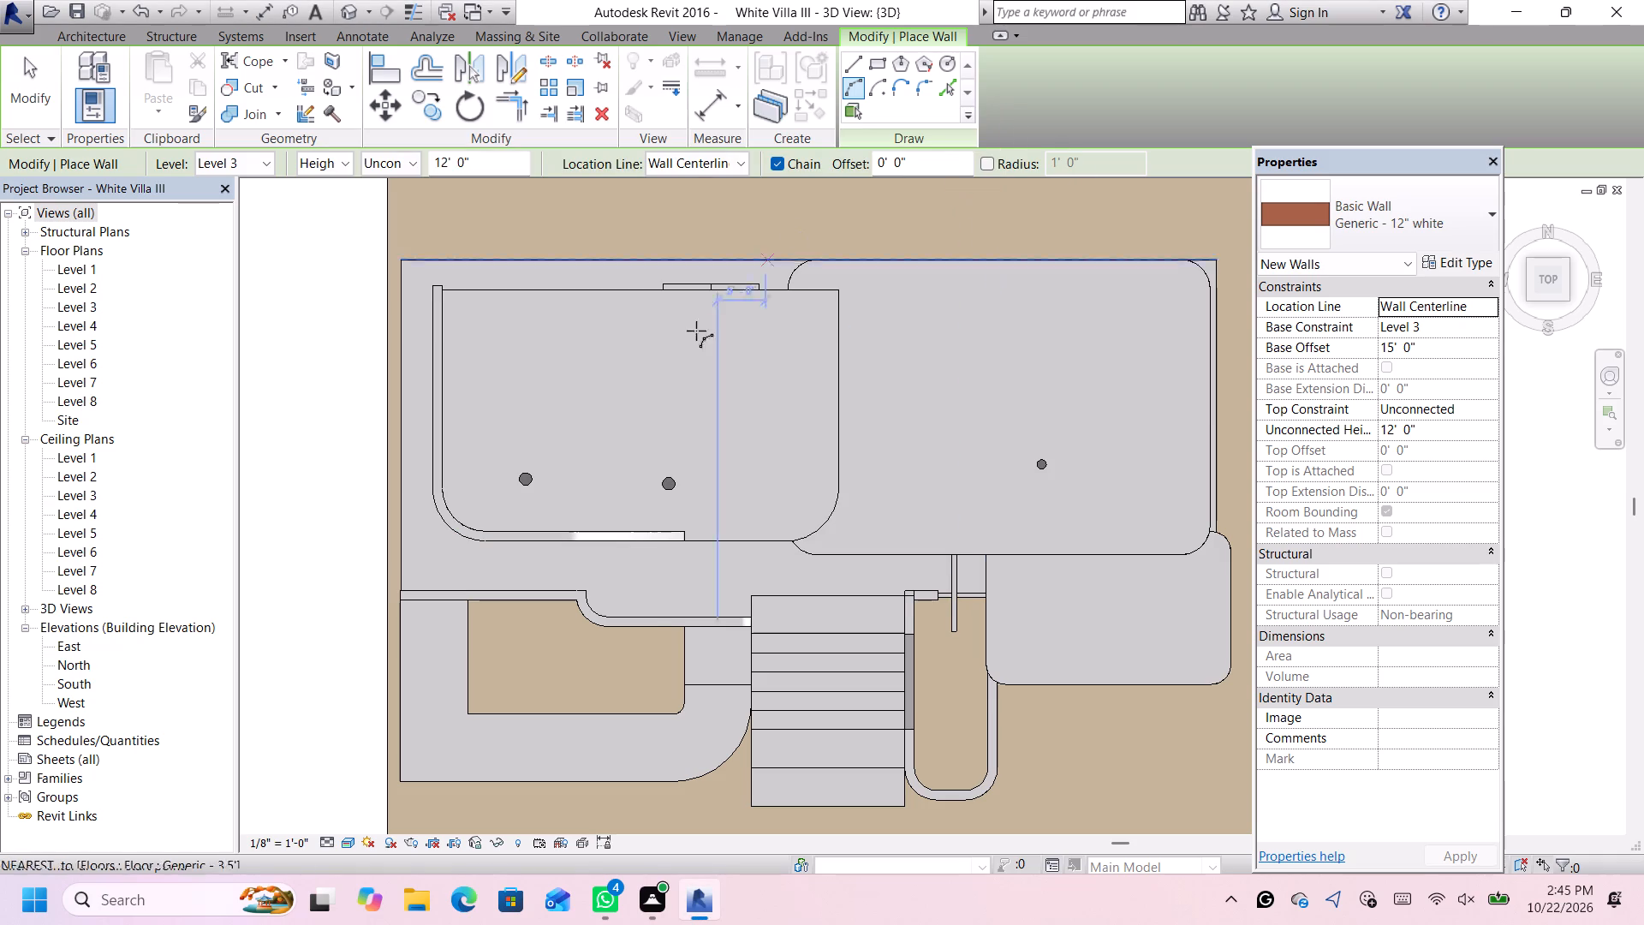
left_click(668, 454)
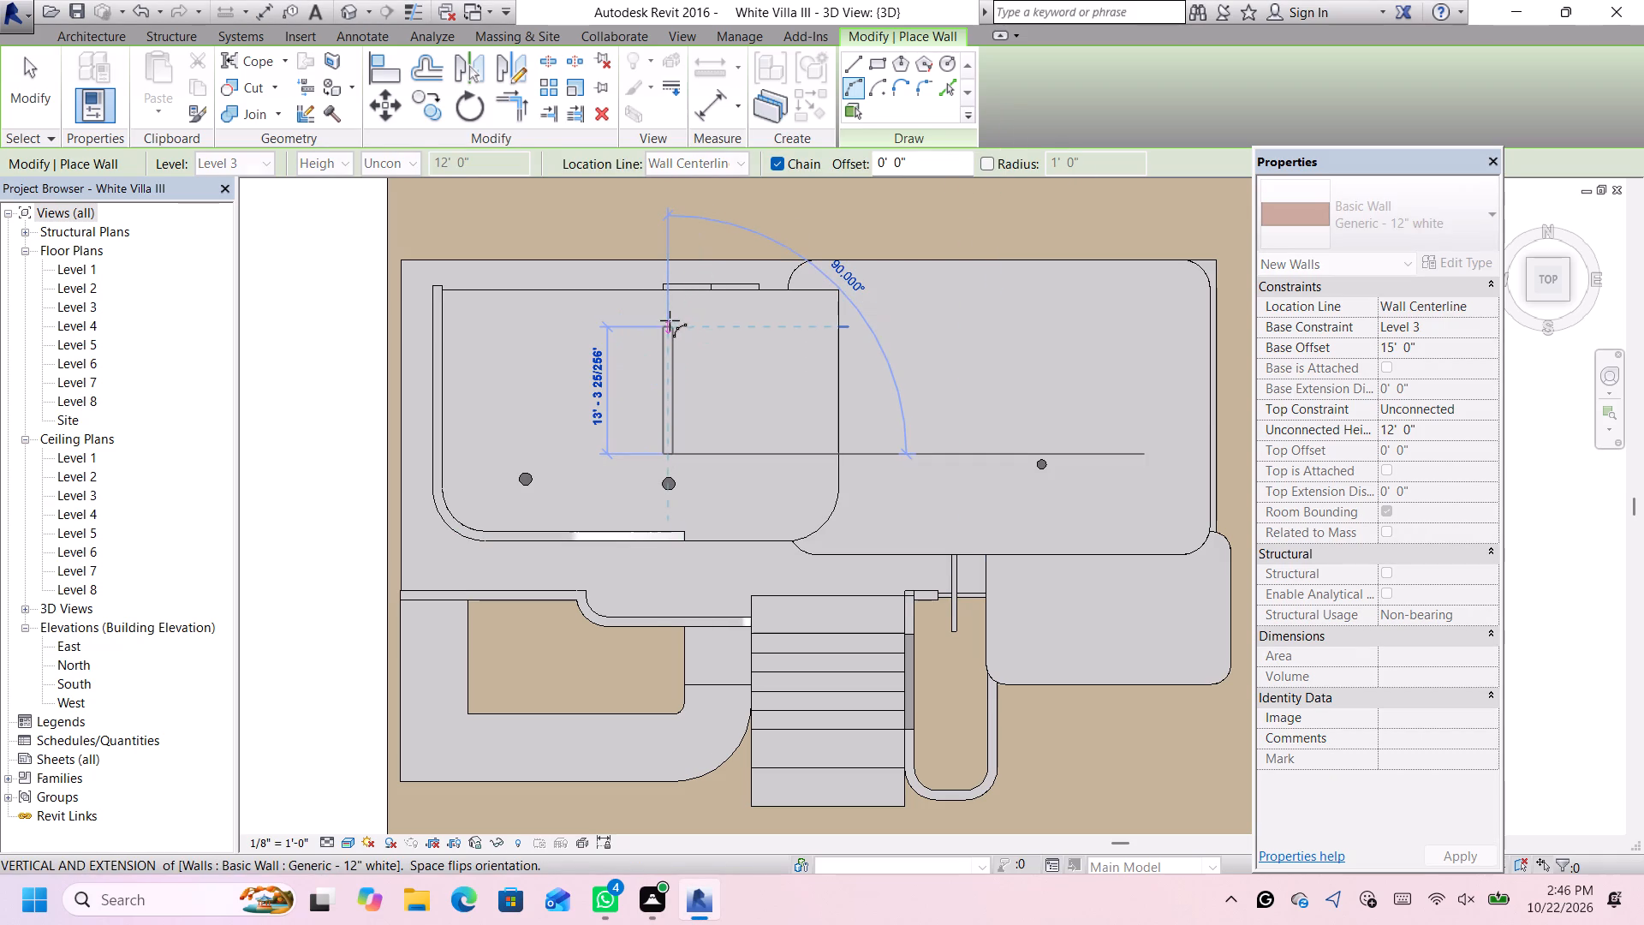